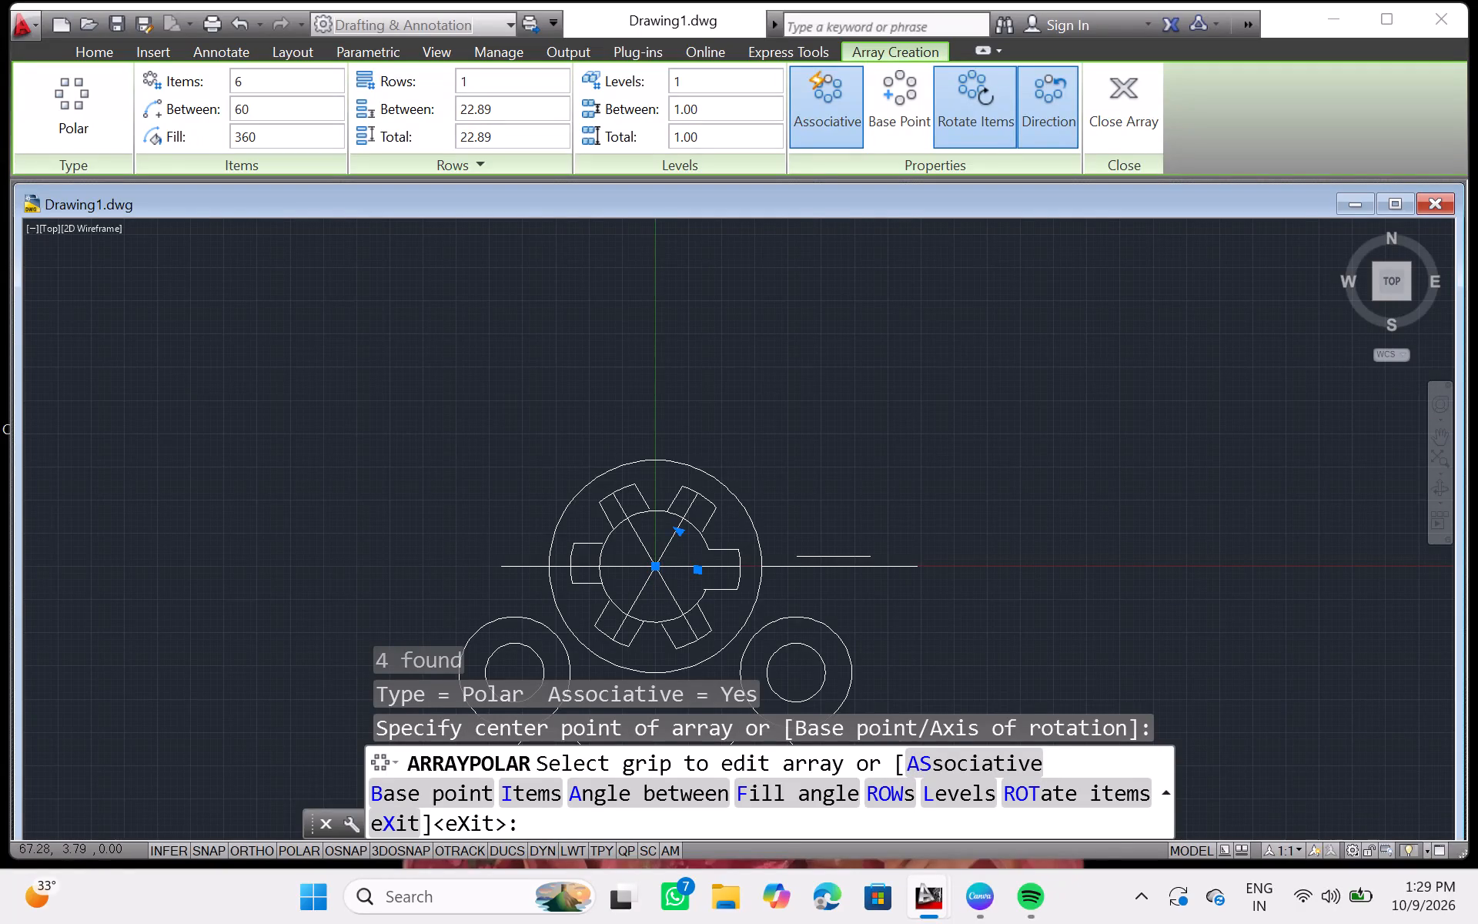
Accept the six-item, 360-degree associative polar array of the slot and radial line around the bore centre.
key(Return)
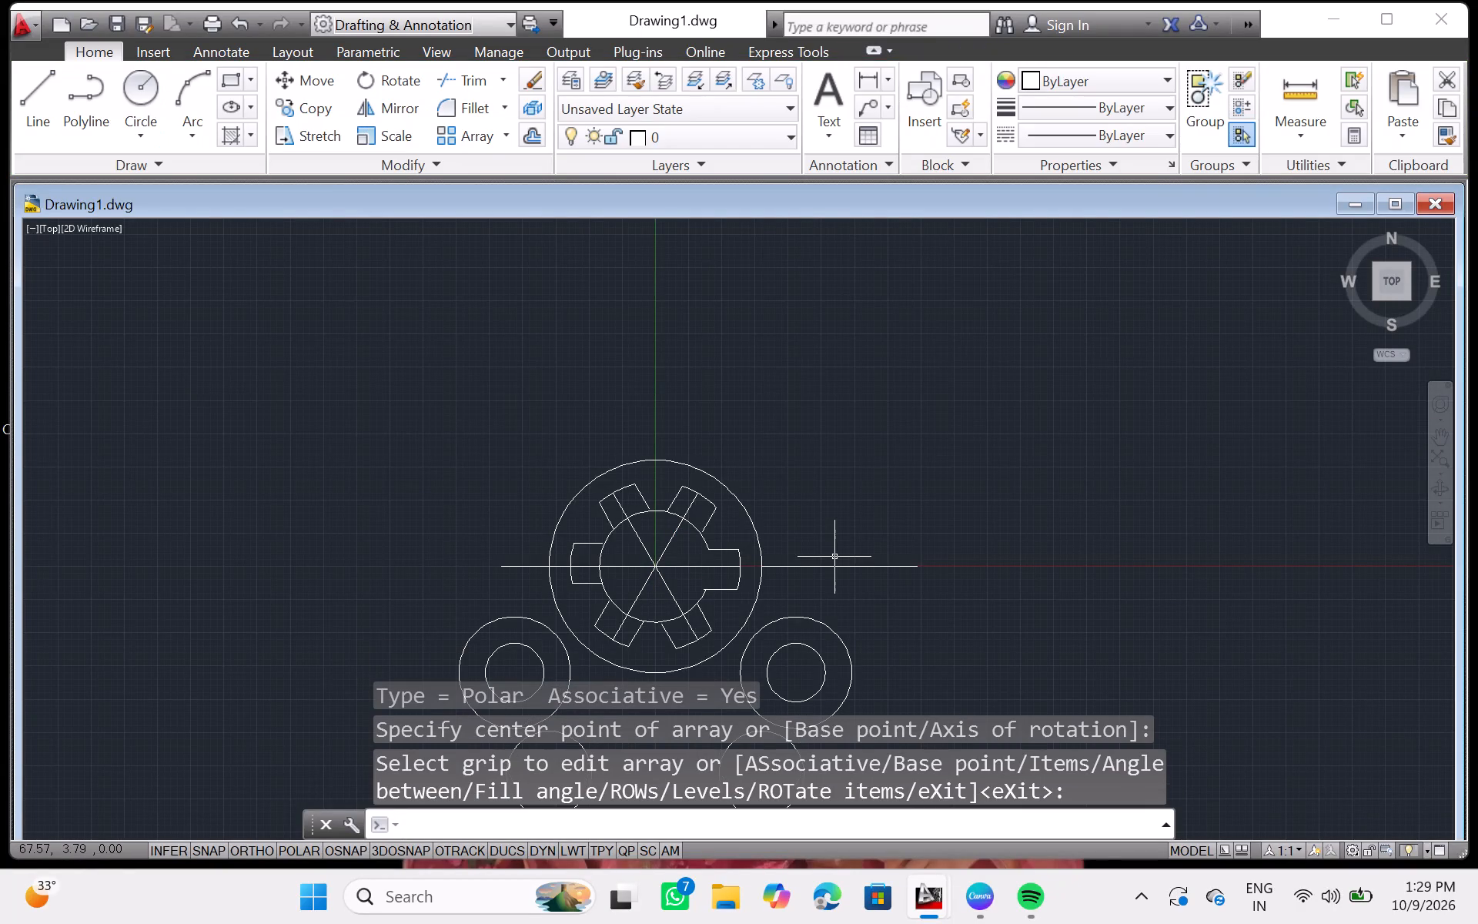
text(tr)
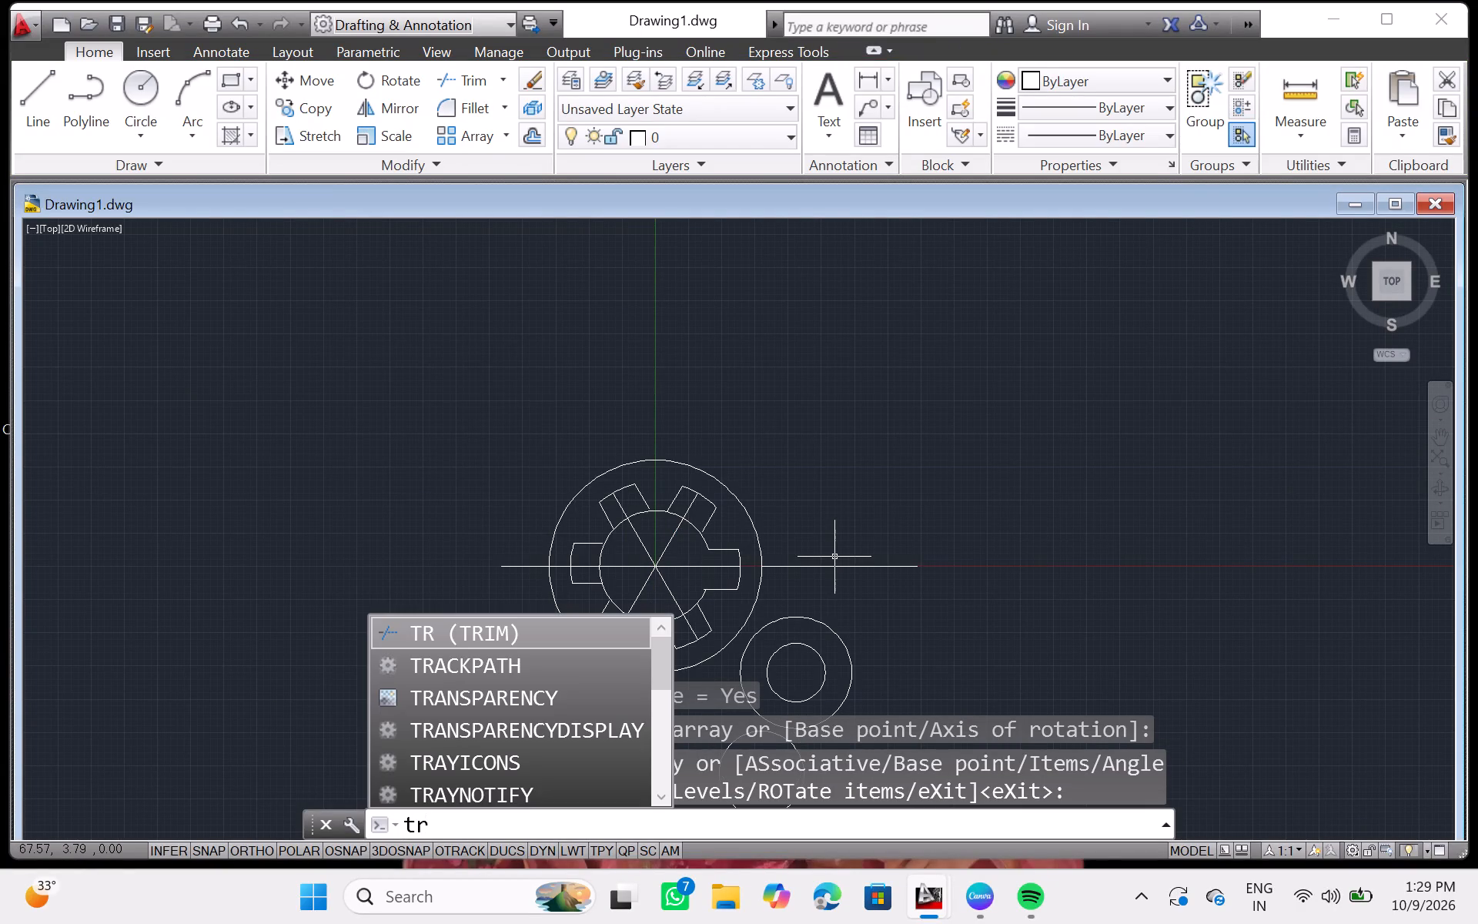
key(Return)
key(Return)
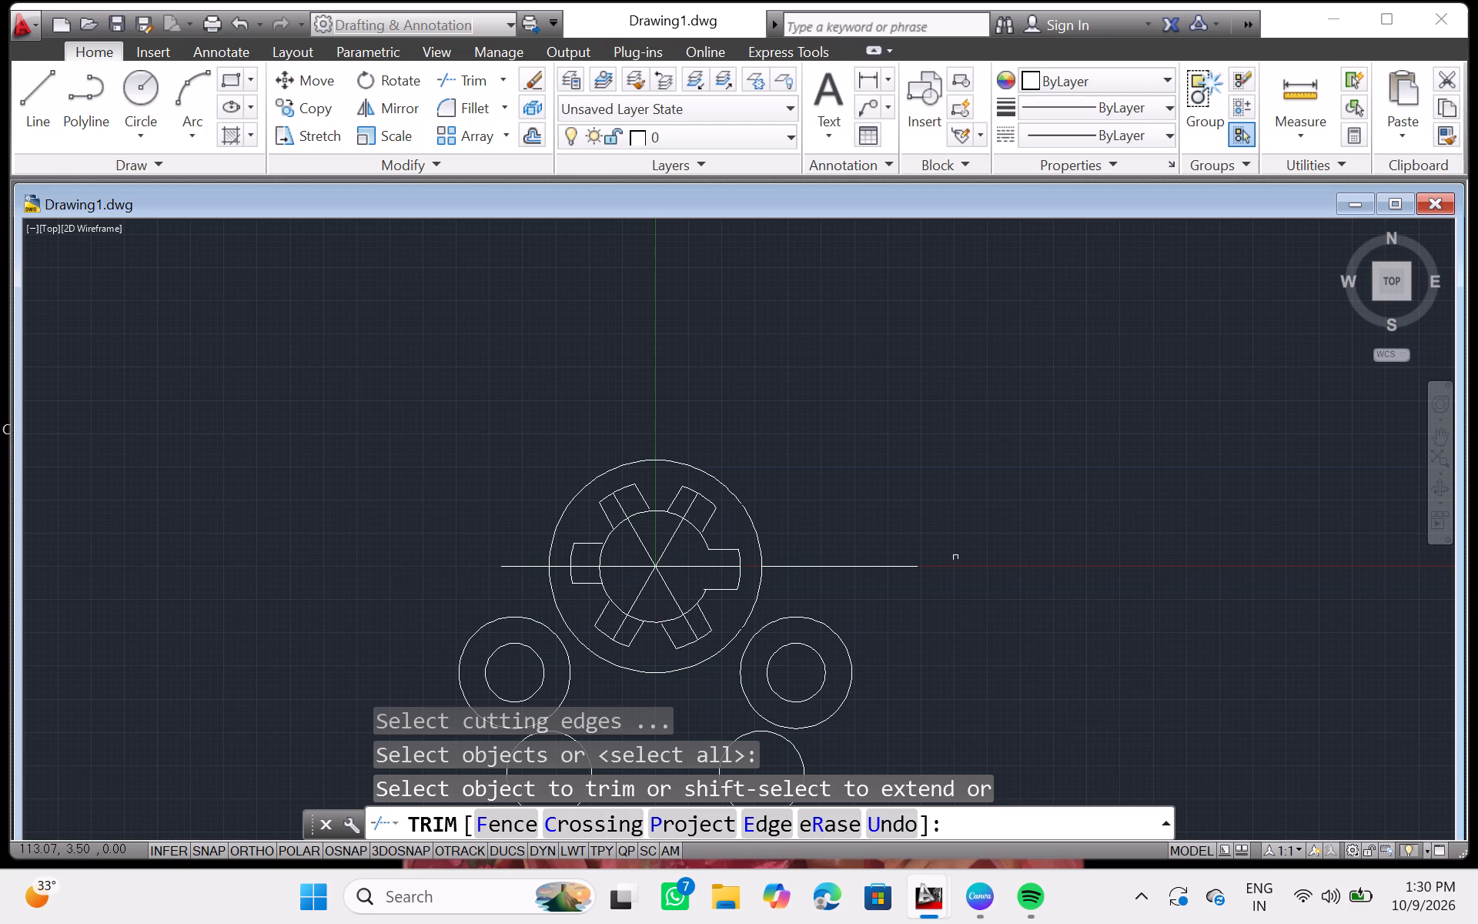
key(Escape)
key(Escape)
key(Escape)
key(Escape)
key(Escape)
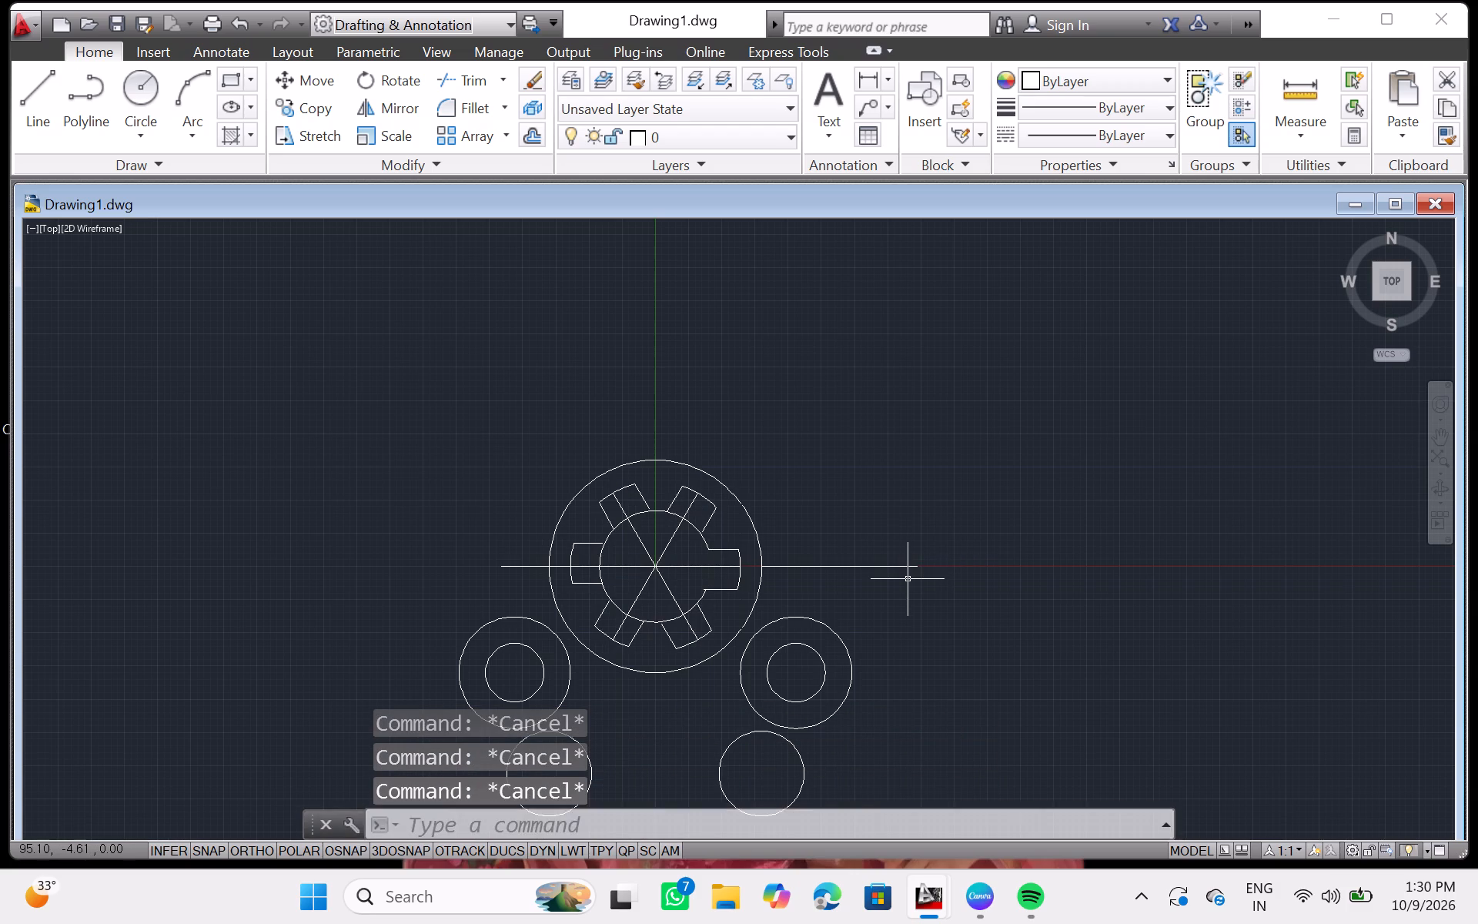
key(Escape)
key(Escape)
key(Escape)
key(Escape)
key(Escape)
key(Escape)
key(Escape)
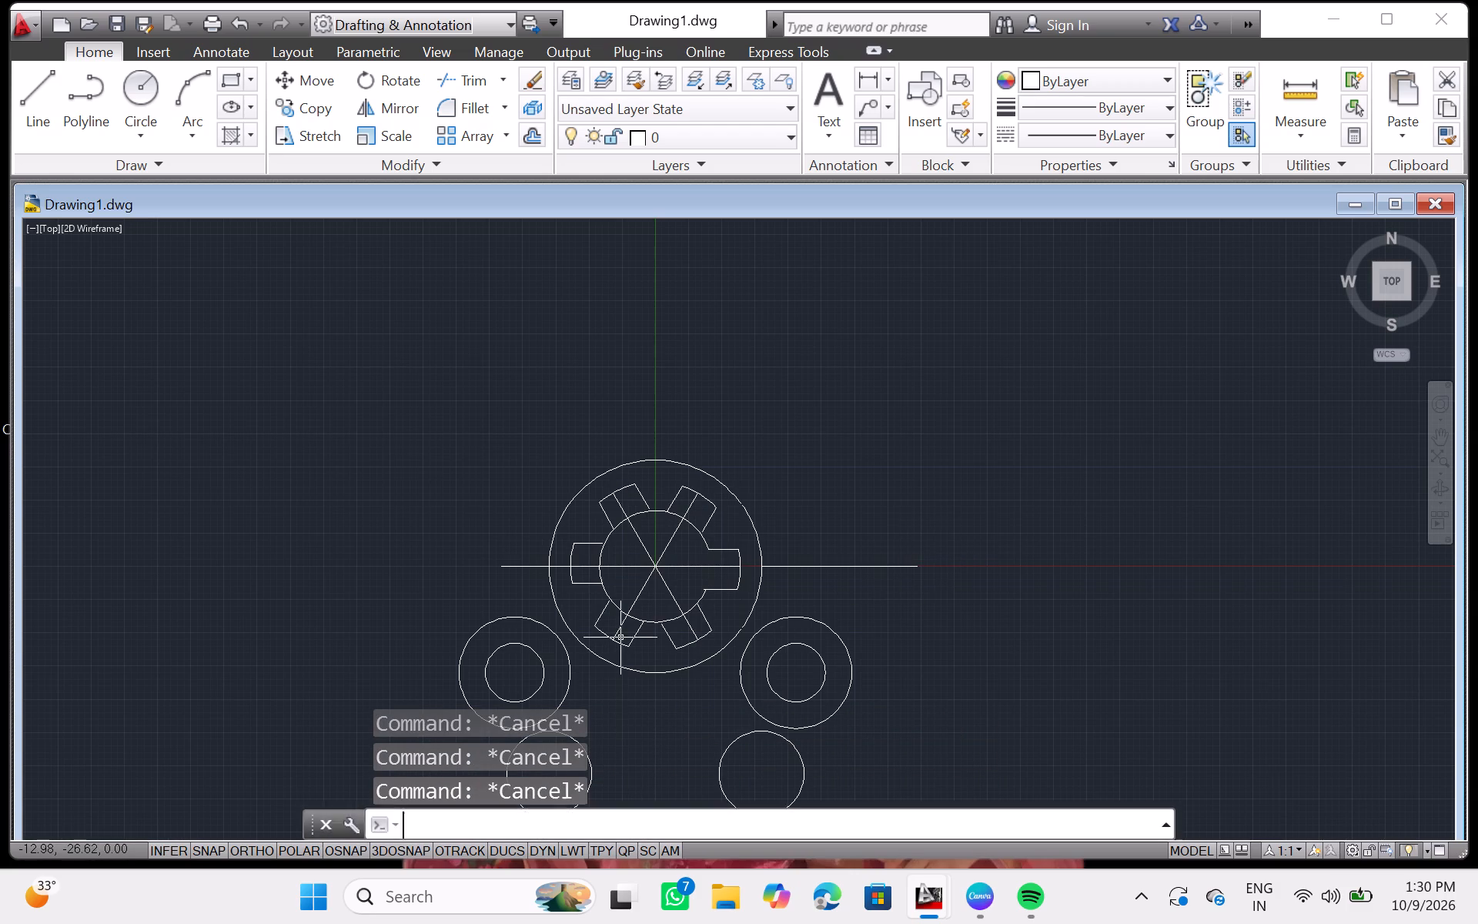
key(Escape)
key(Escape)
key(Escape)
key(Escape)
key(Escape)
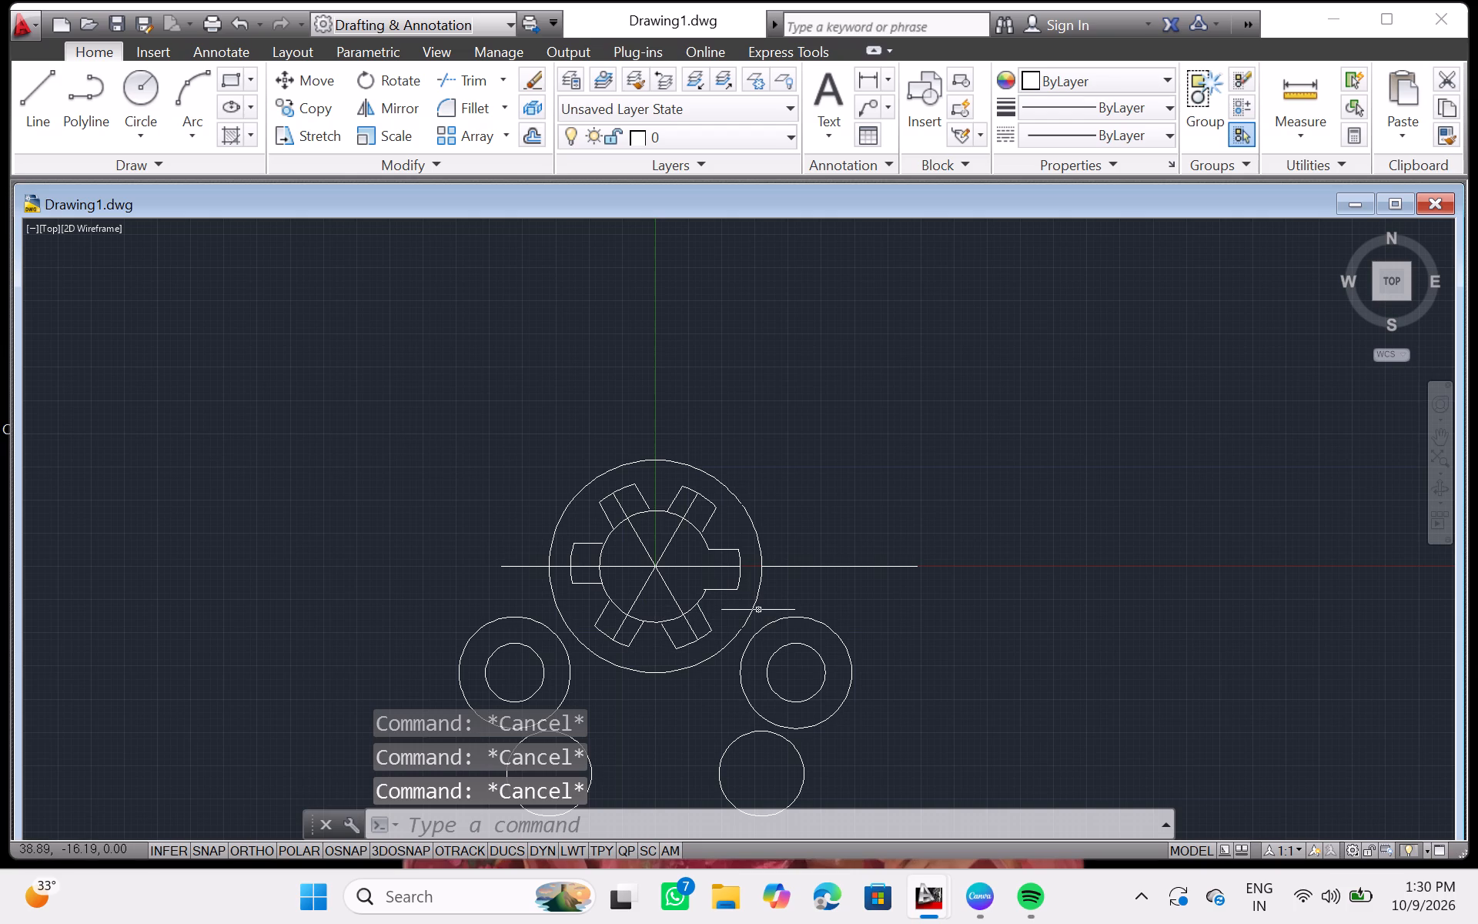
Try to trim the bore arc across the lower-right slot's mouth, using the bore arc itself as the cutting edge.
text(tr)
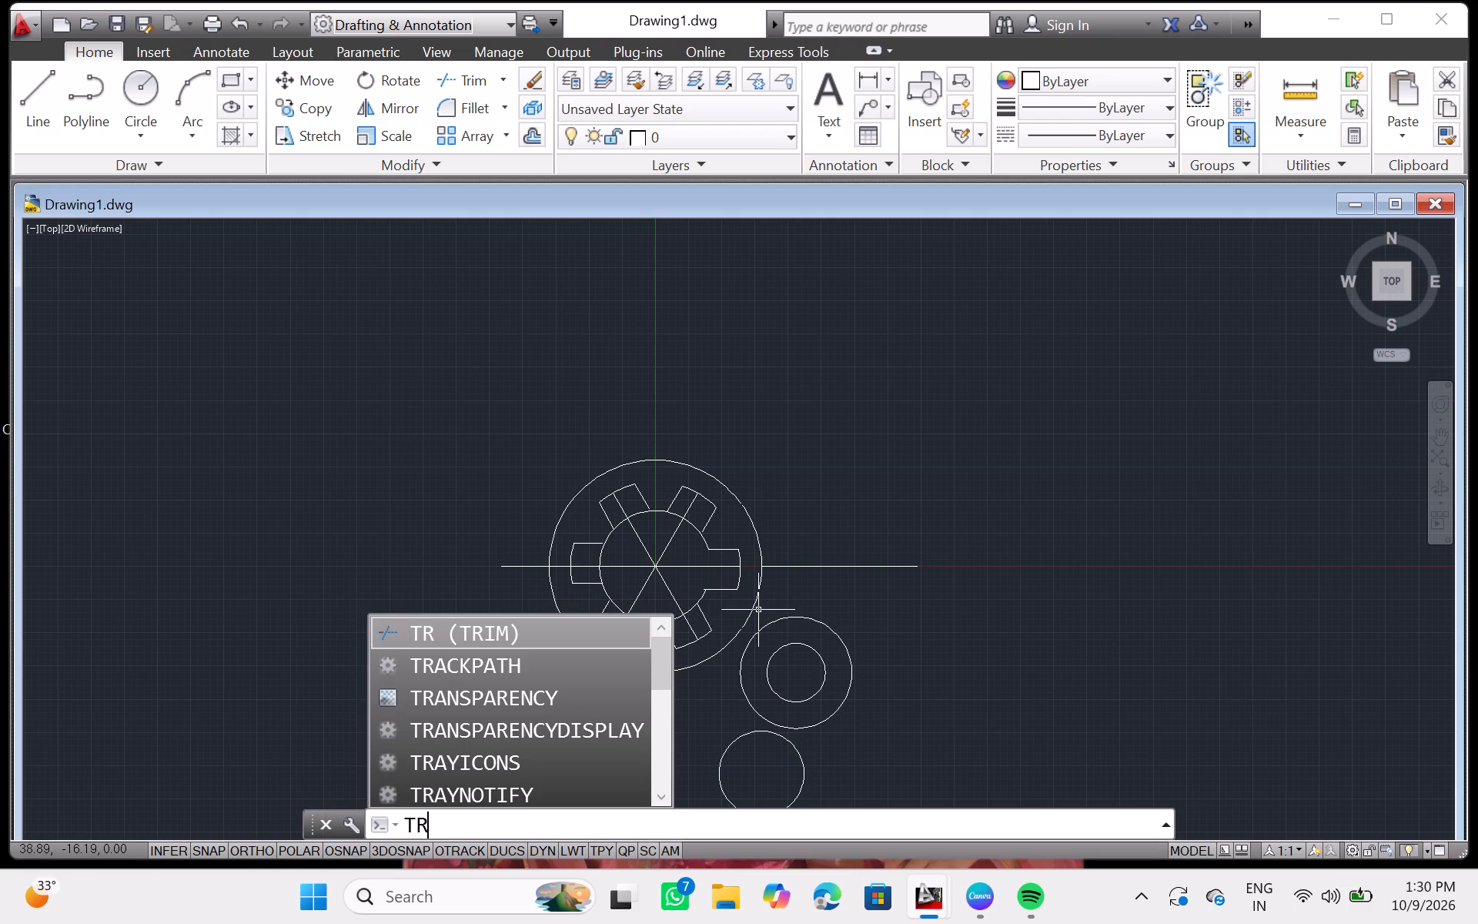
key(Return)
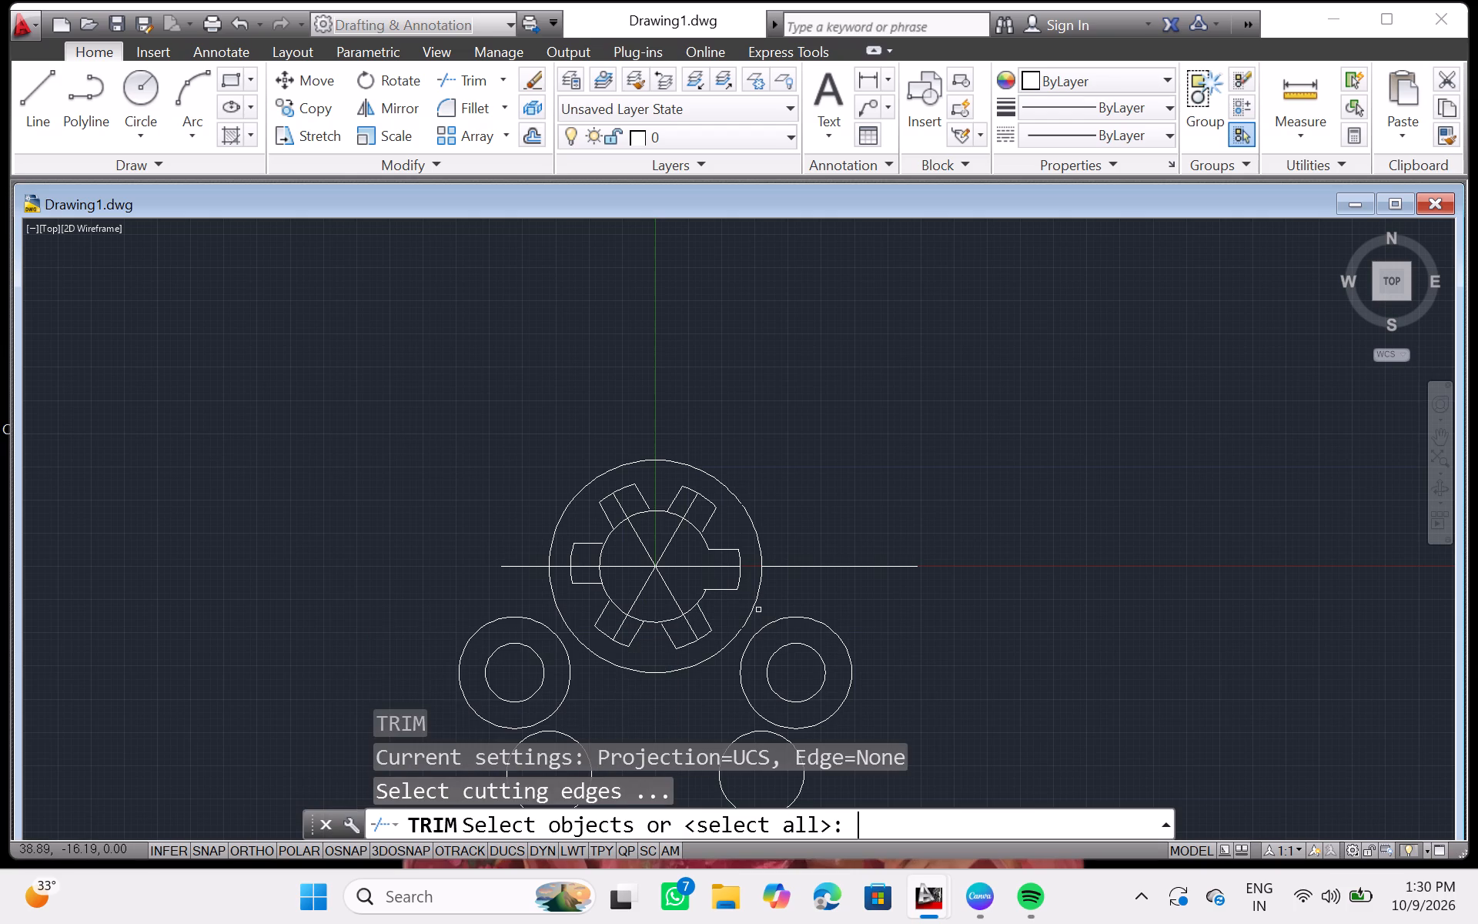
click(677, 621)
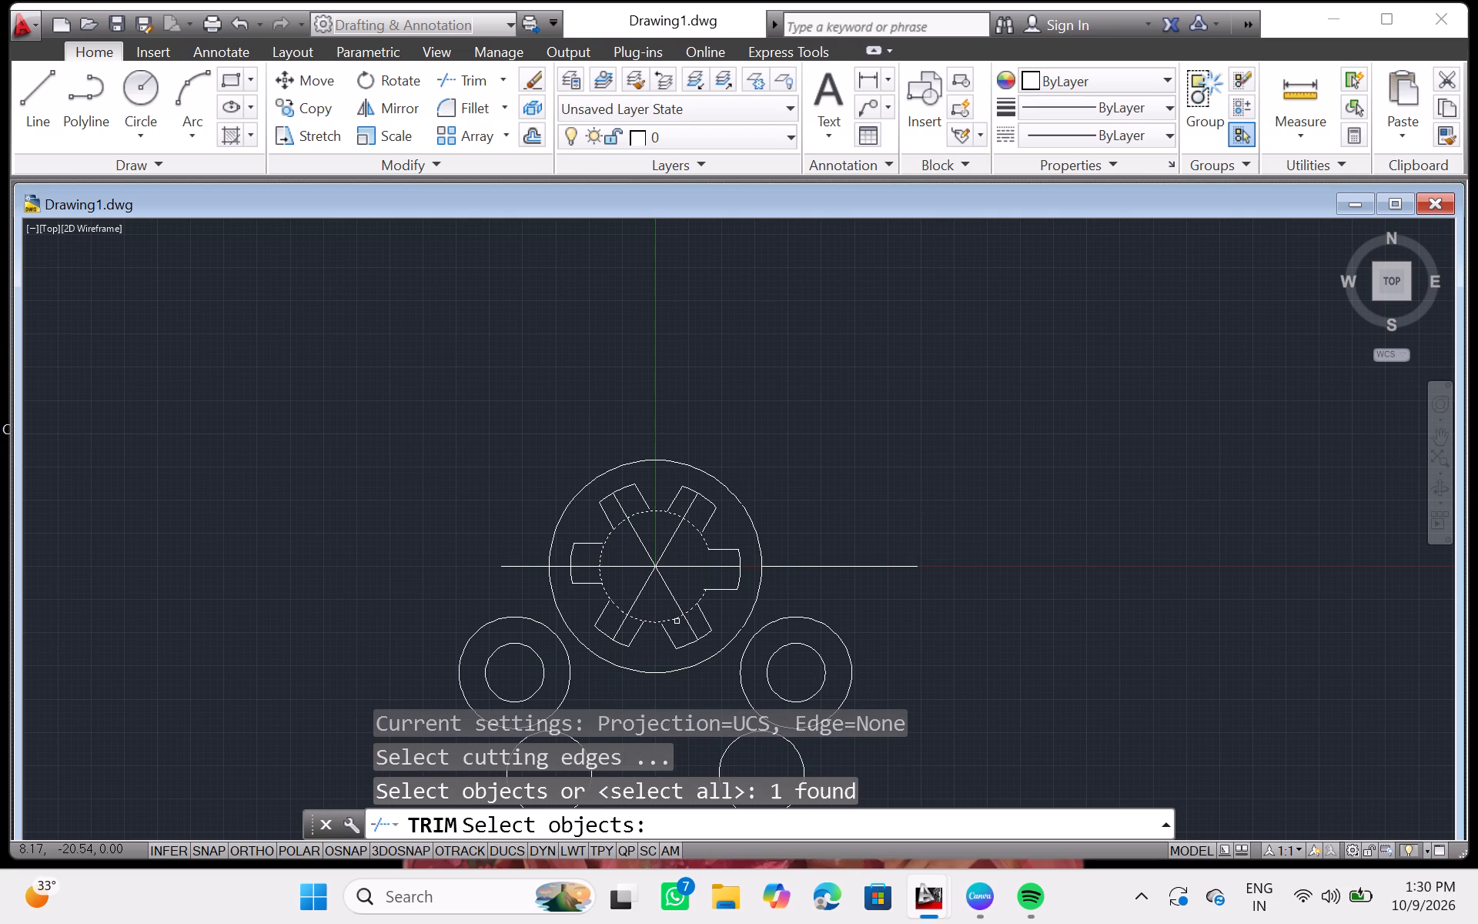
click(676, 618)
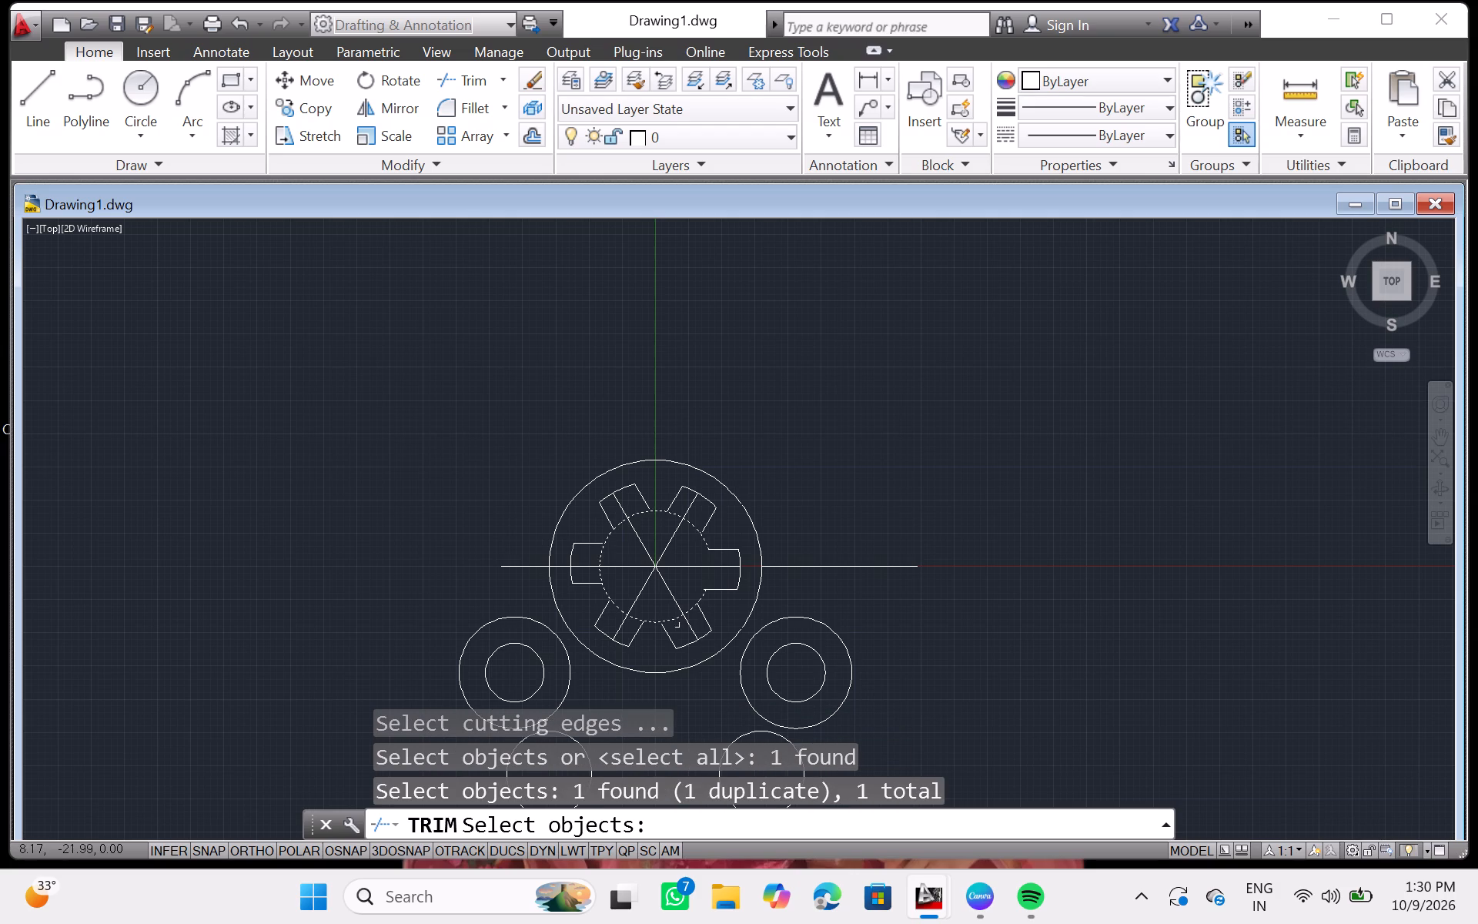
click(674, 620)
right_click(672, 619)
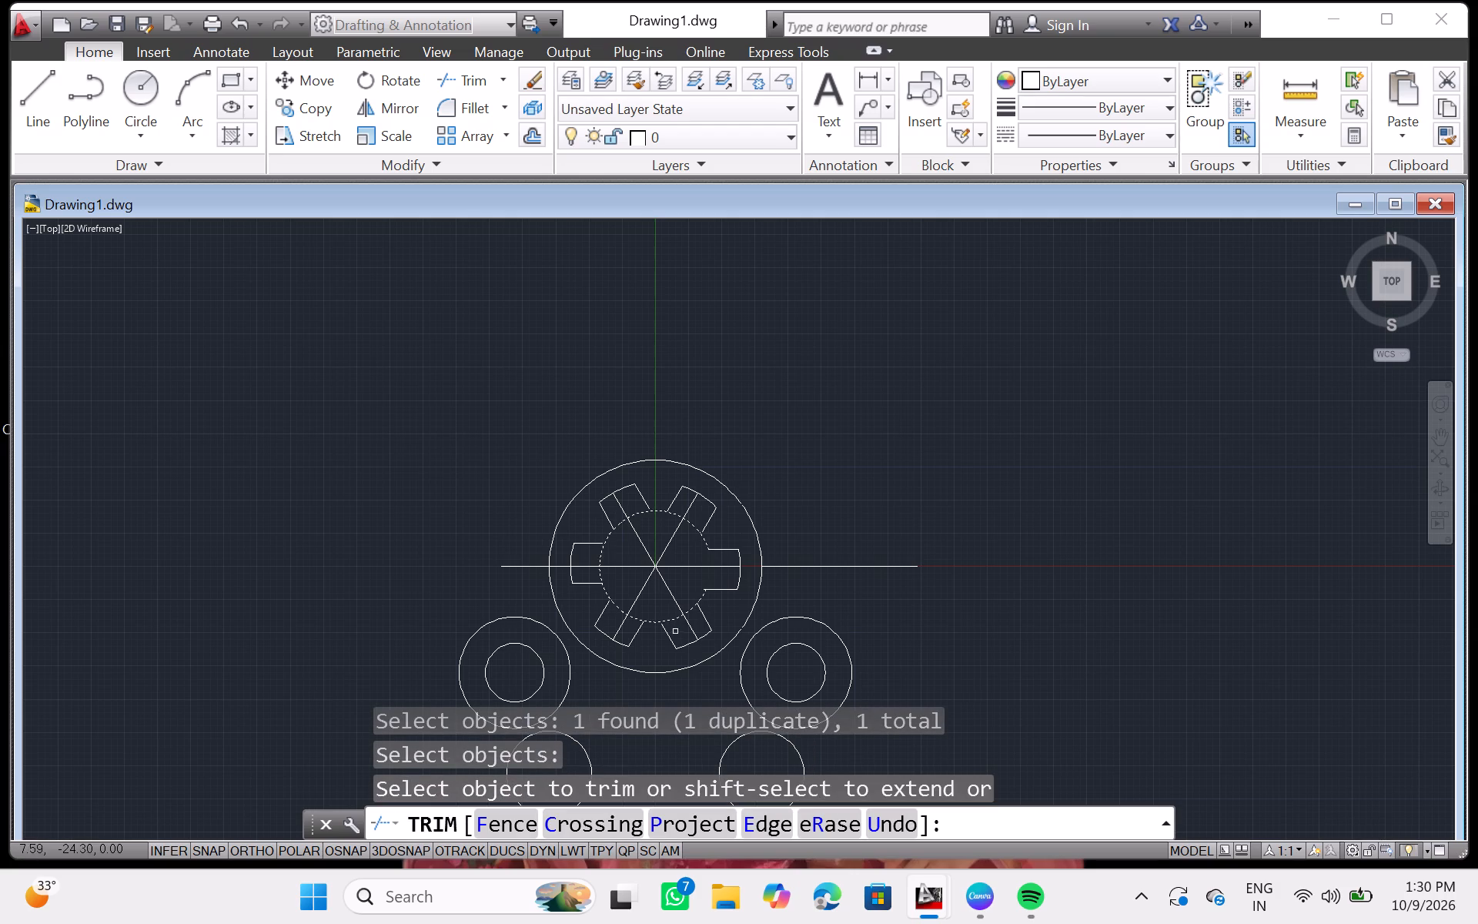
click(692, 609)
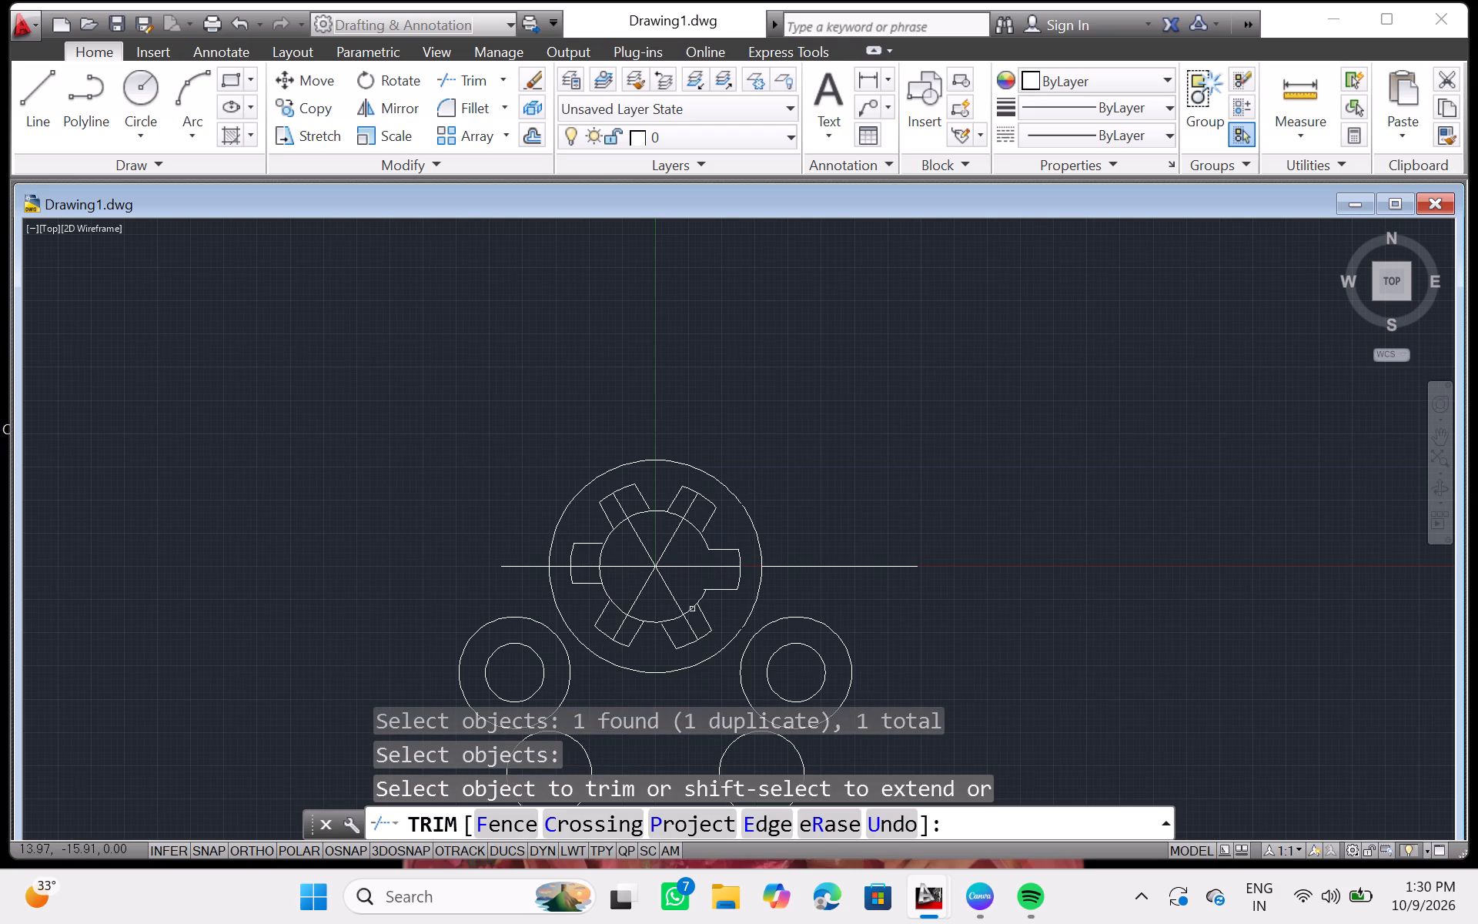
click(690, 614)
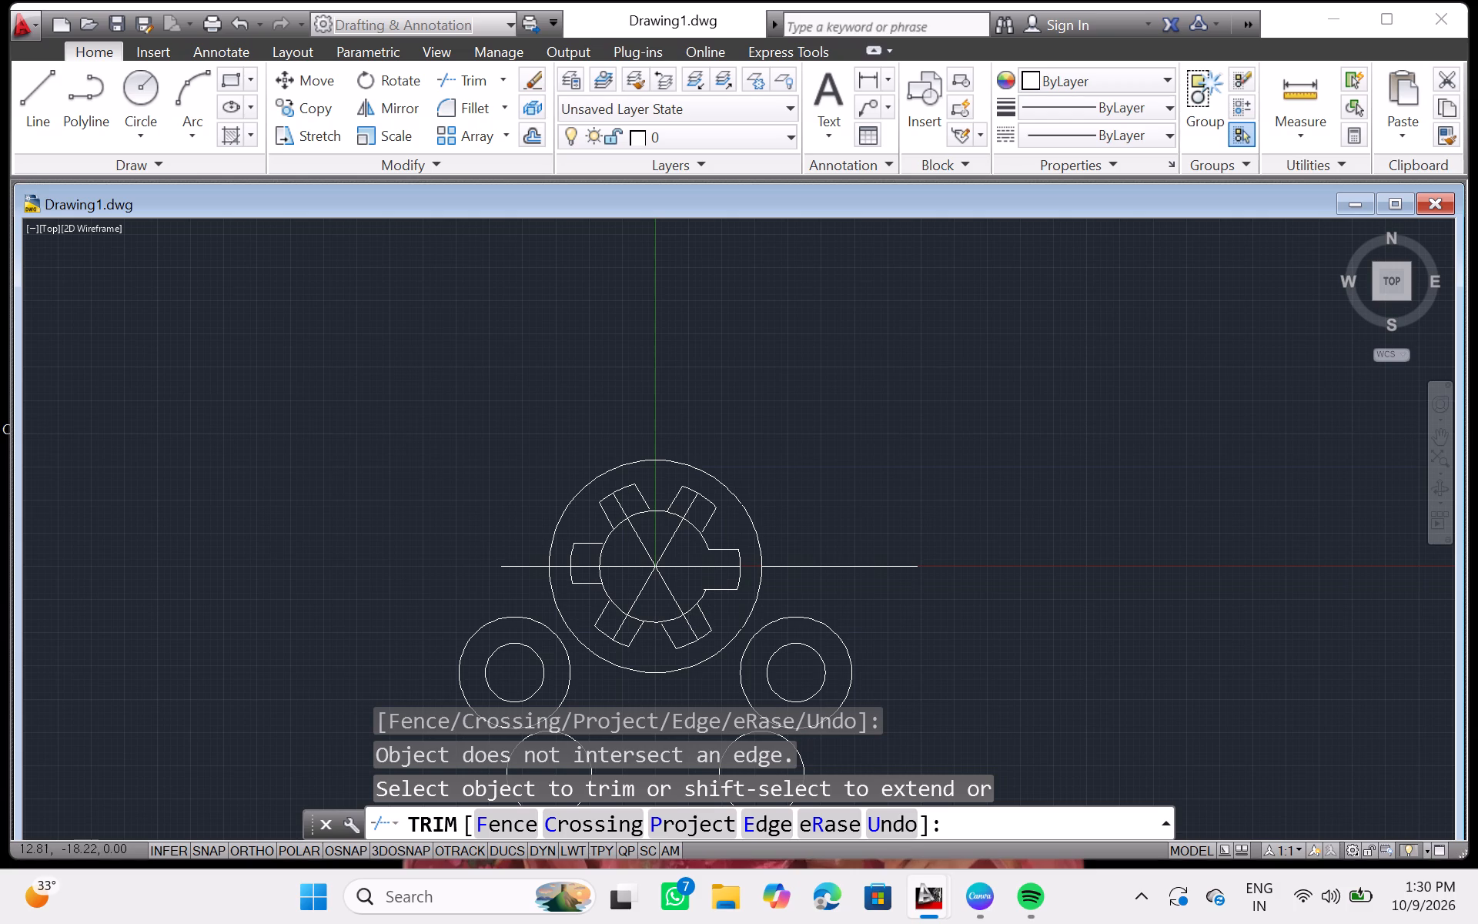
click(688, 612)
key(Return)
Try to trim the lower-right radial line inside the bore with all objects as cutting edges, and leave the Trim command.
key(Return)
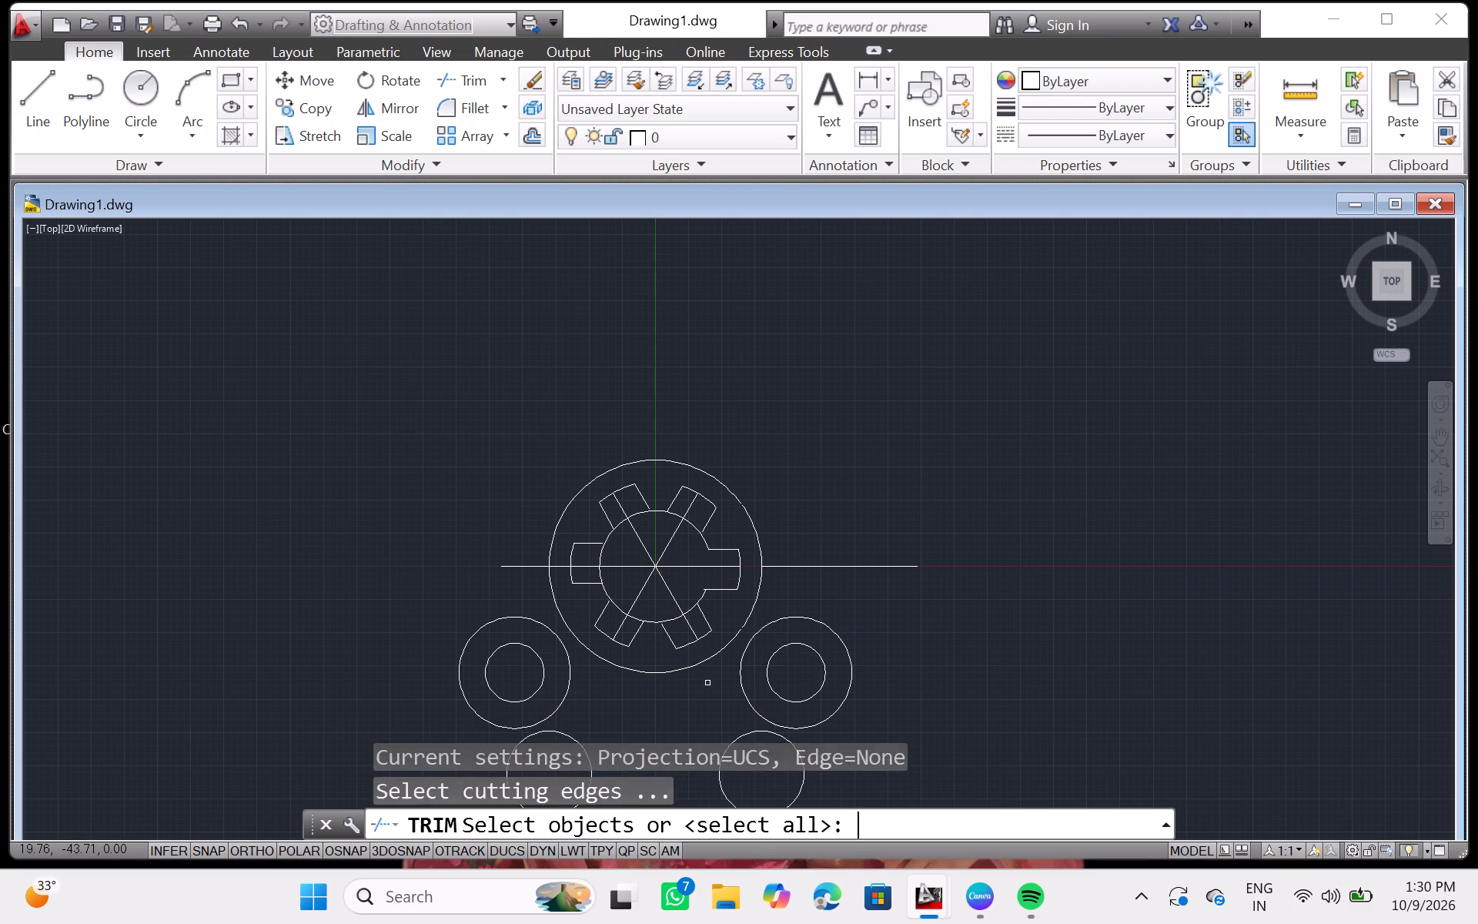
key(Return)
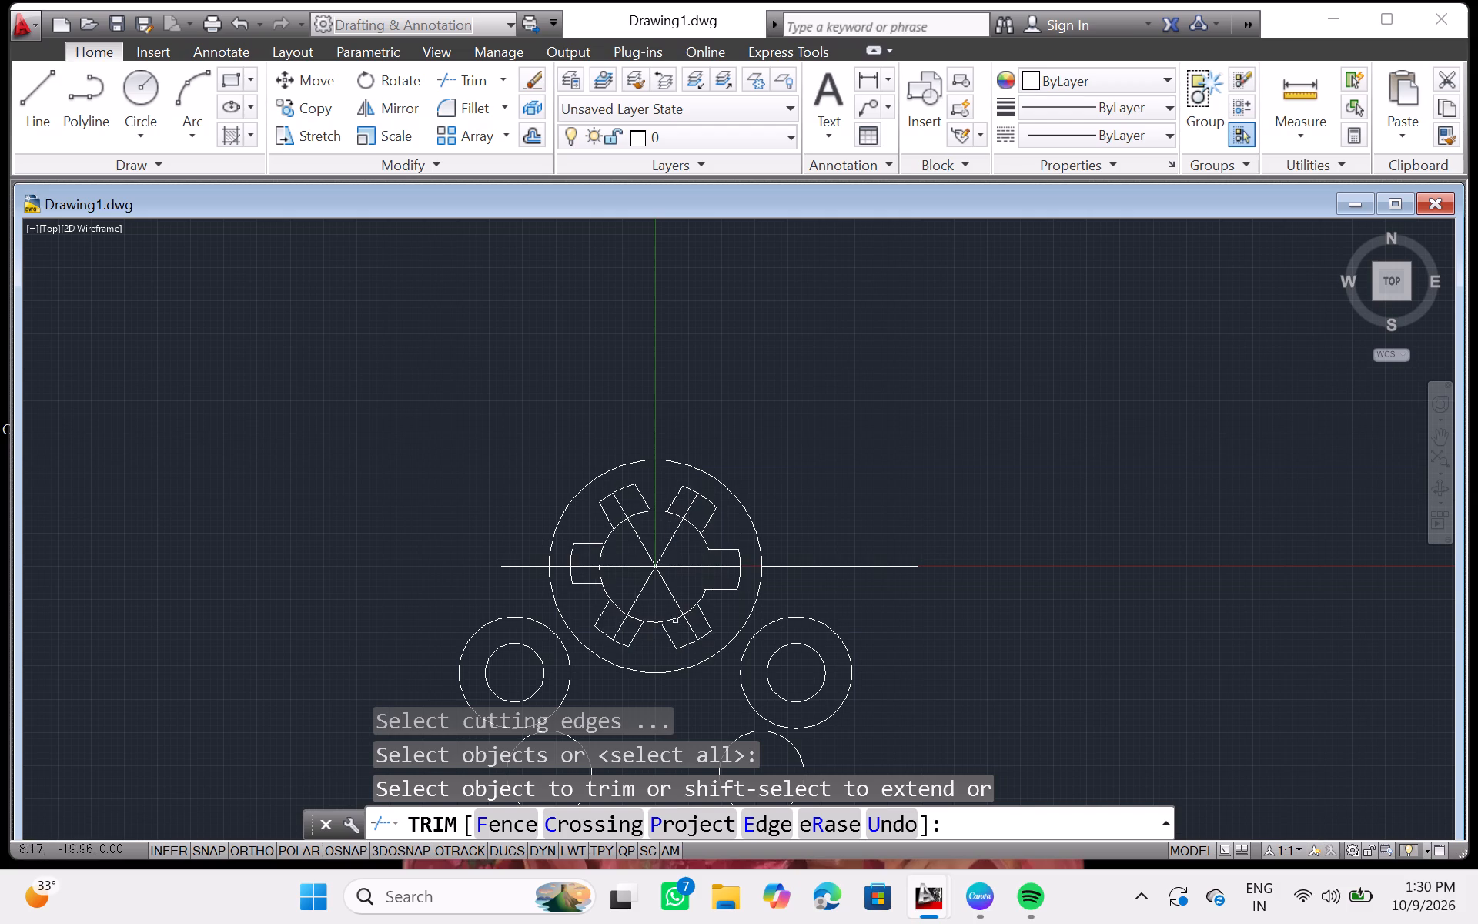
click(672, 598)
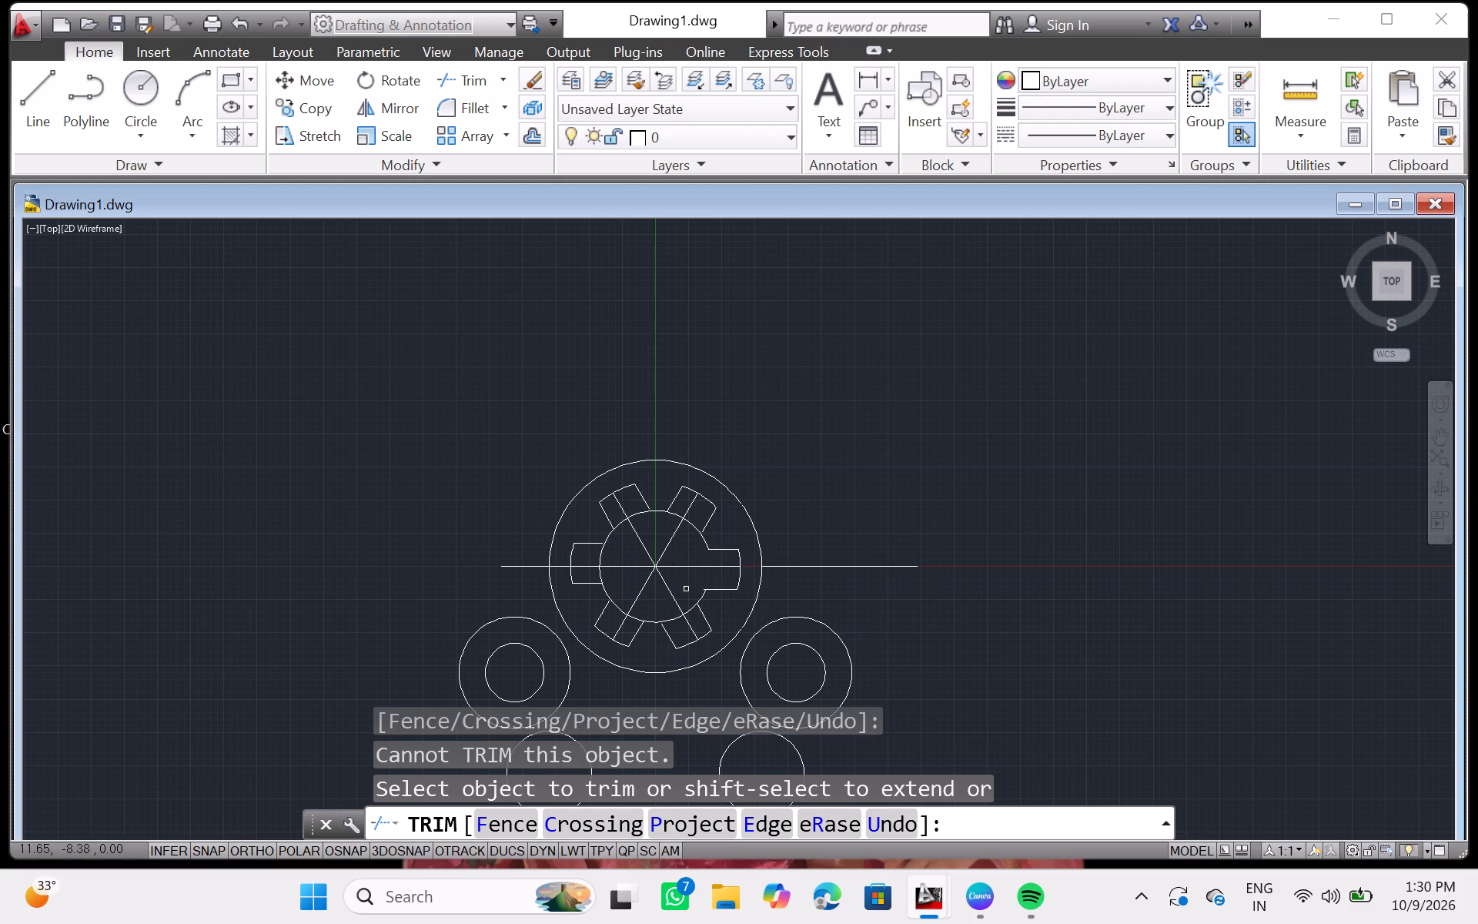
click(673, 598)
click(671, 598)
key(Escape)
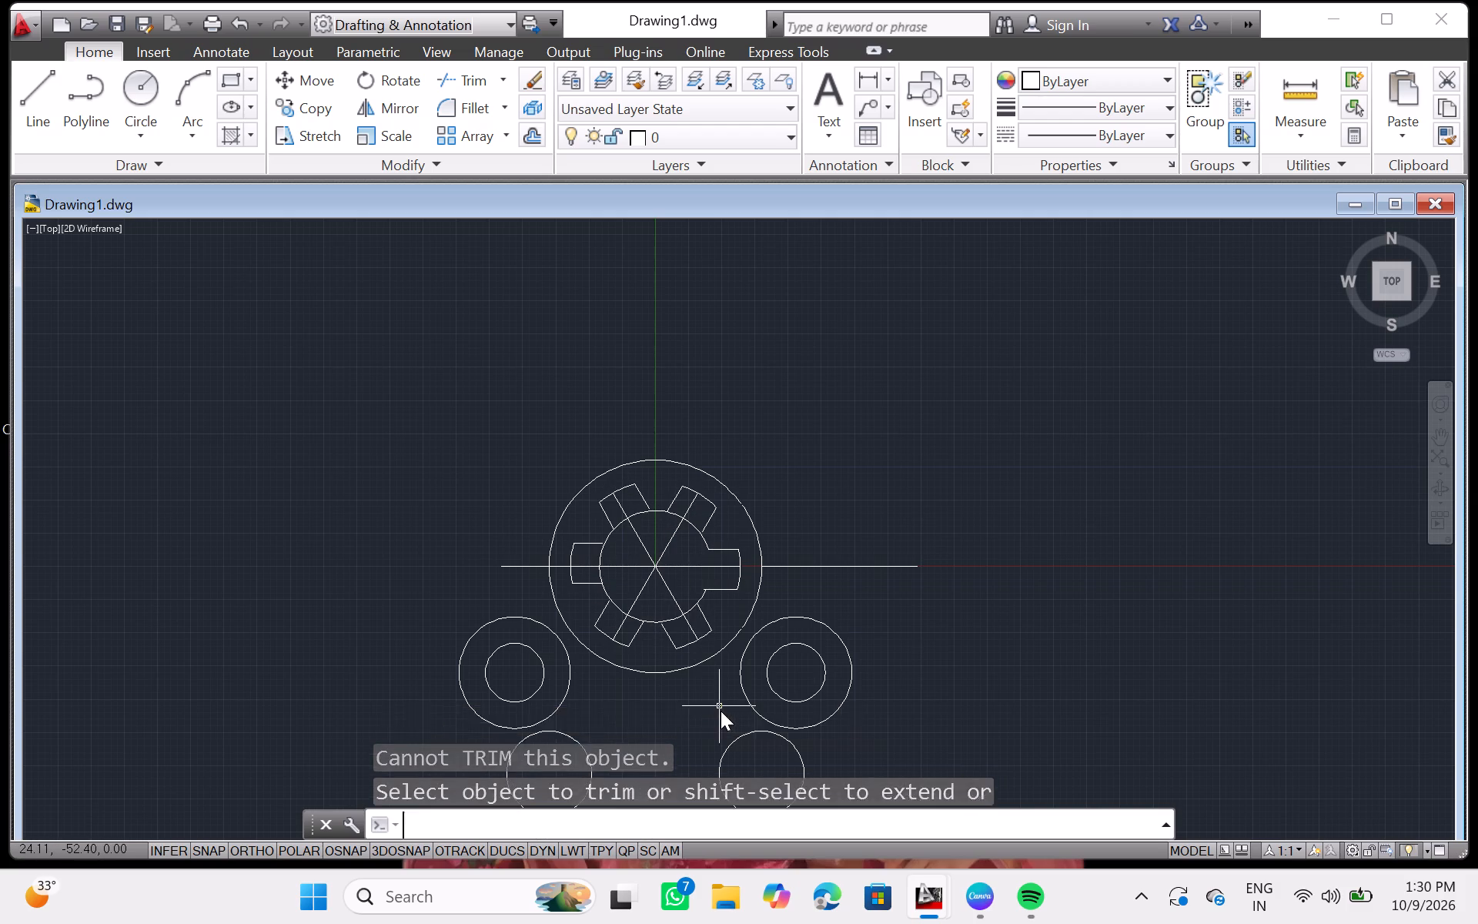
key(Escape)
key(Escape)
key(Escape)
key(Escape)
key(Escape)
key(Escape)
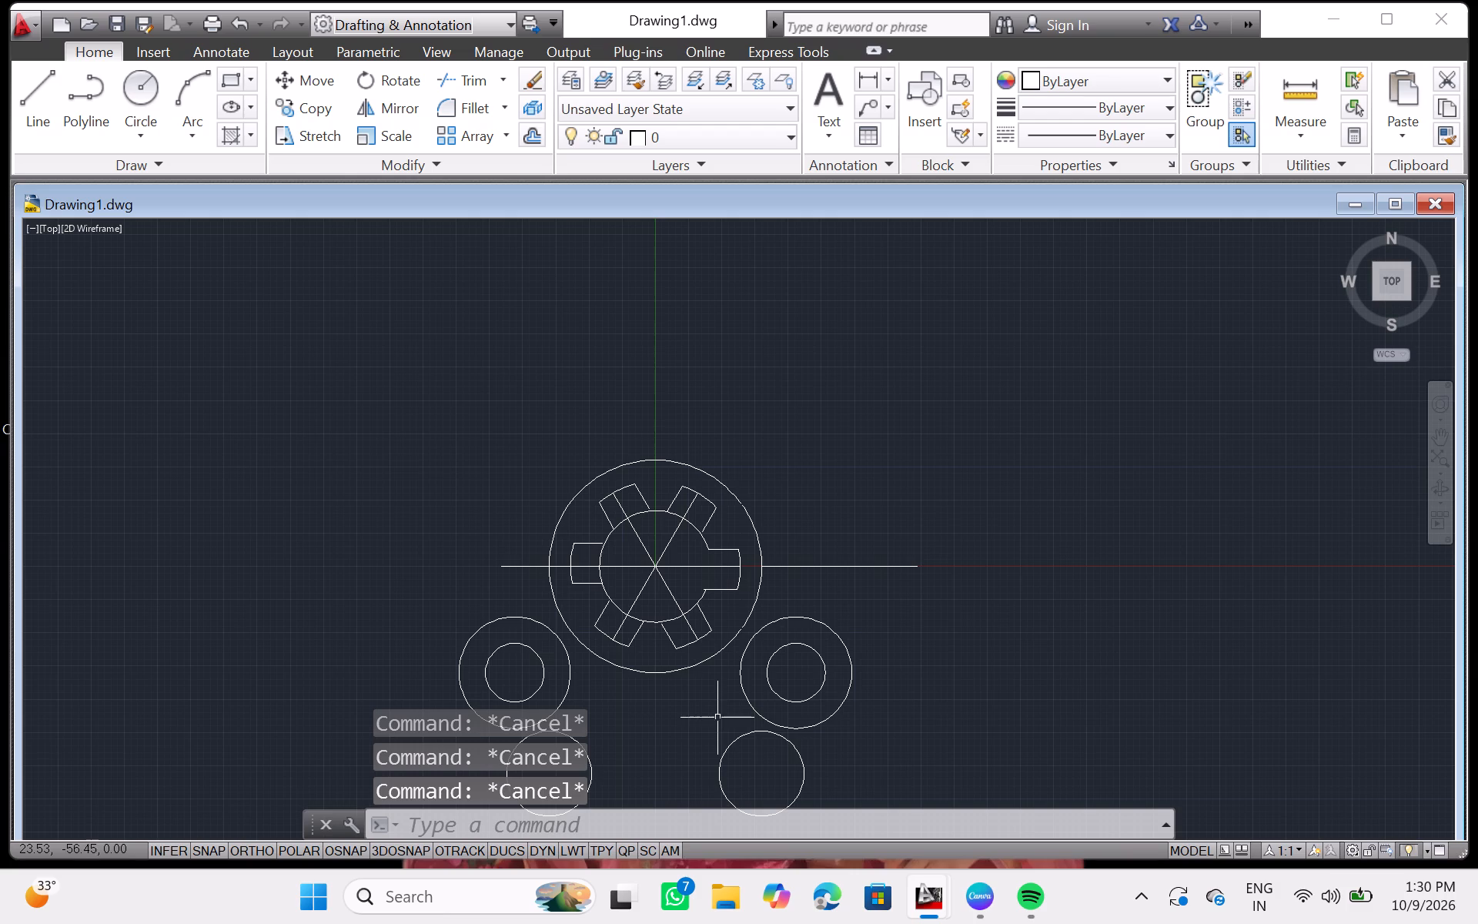
Start Trim with the bore arc and the lower-right radial line as cutting edges.
click(484, 79)
click(500, 76)
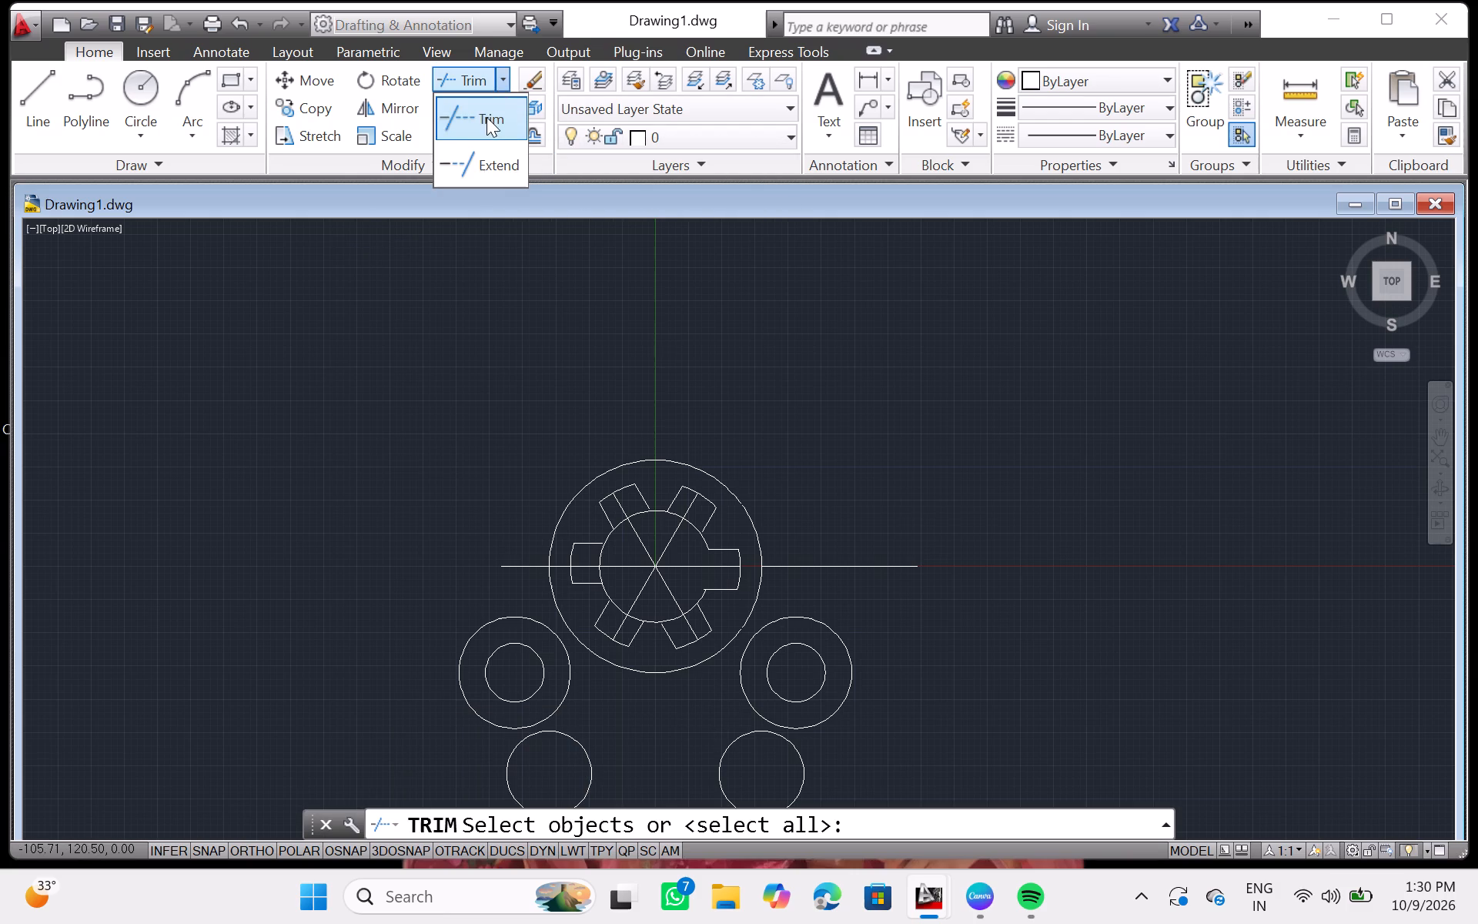
click(486, 119)
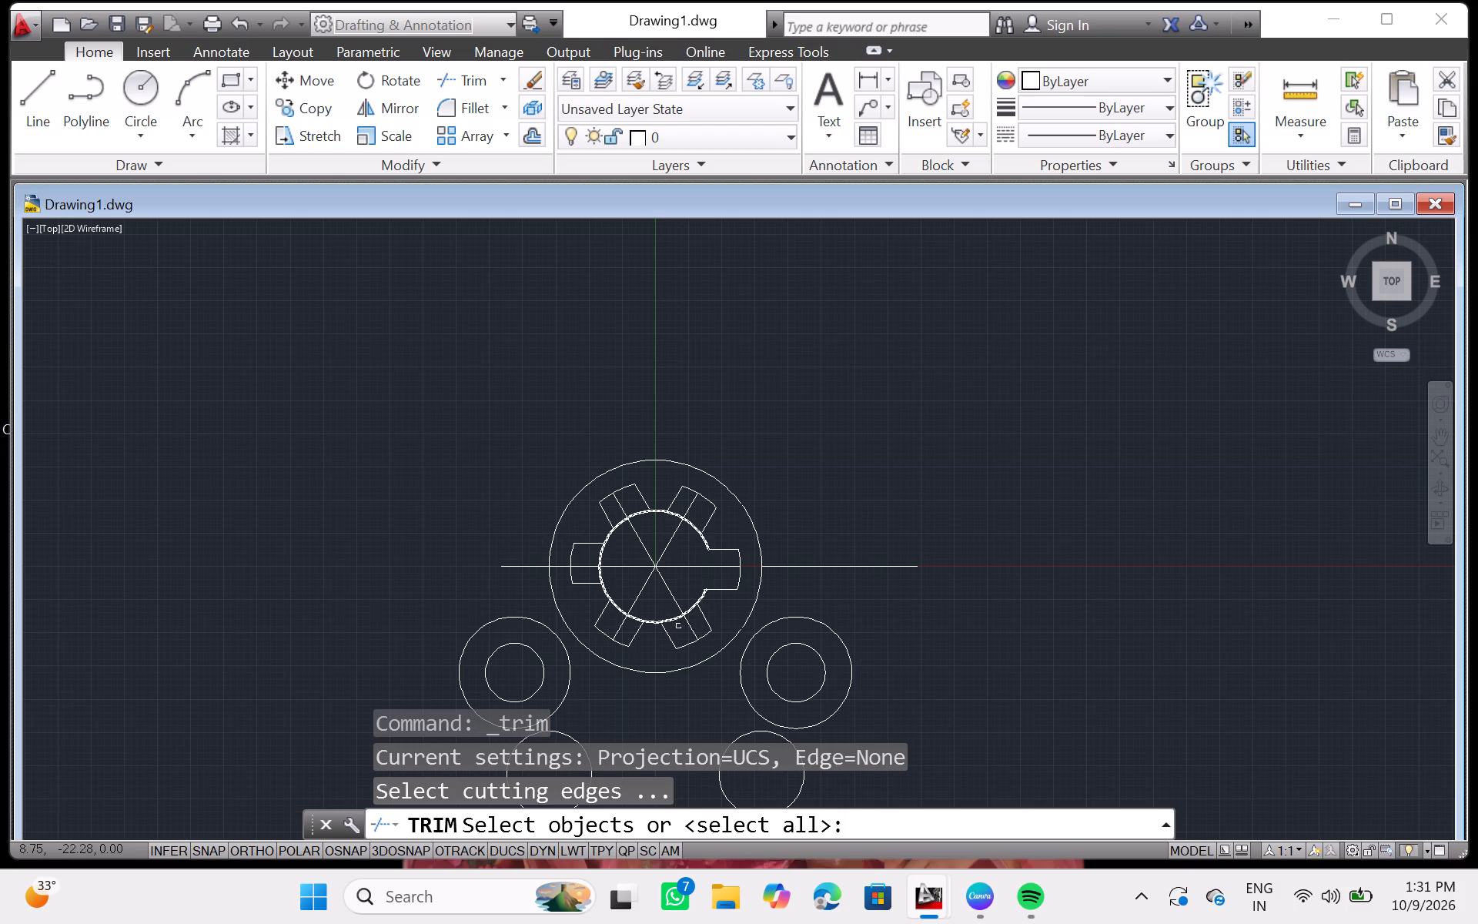
click(677, 622)
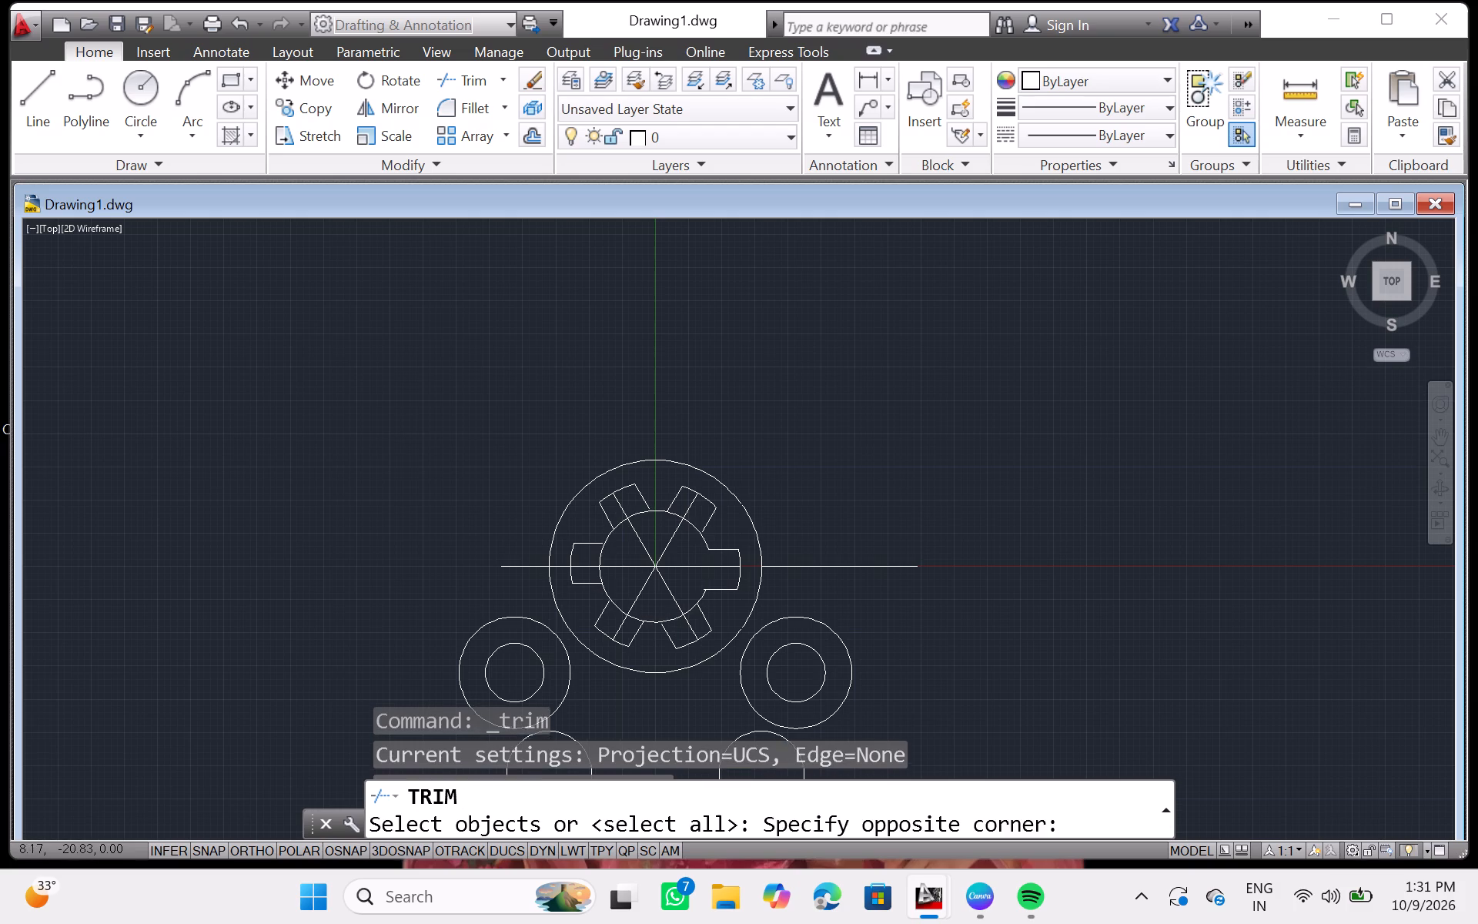
click(672, 577)
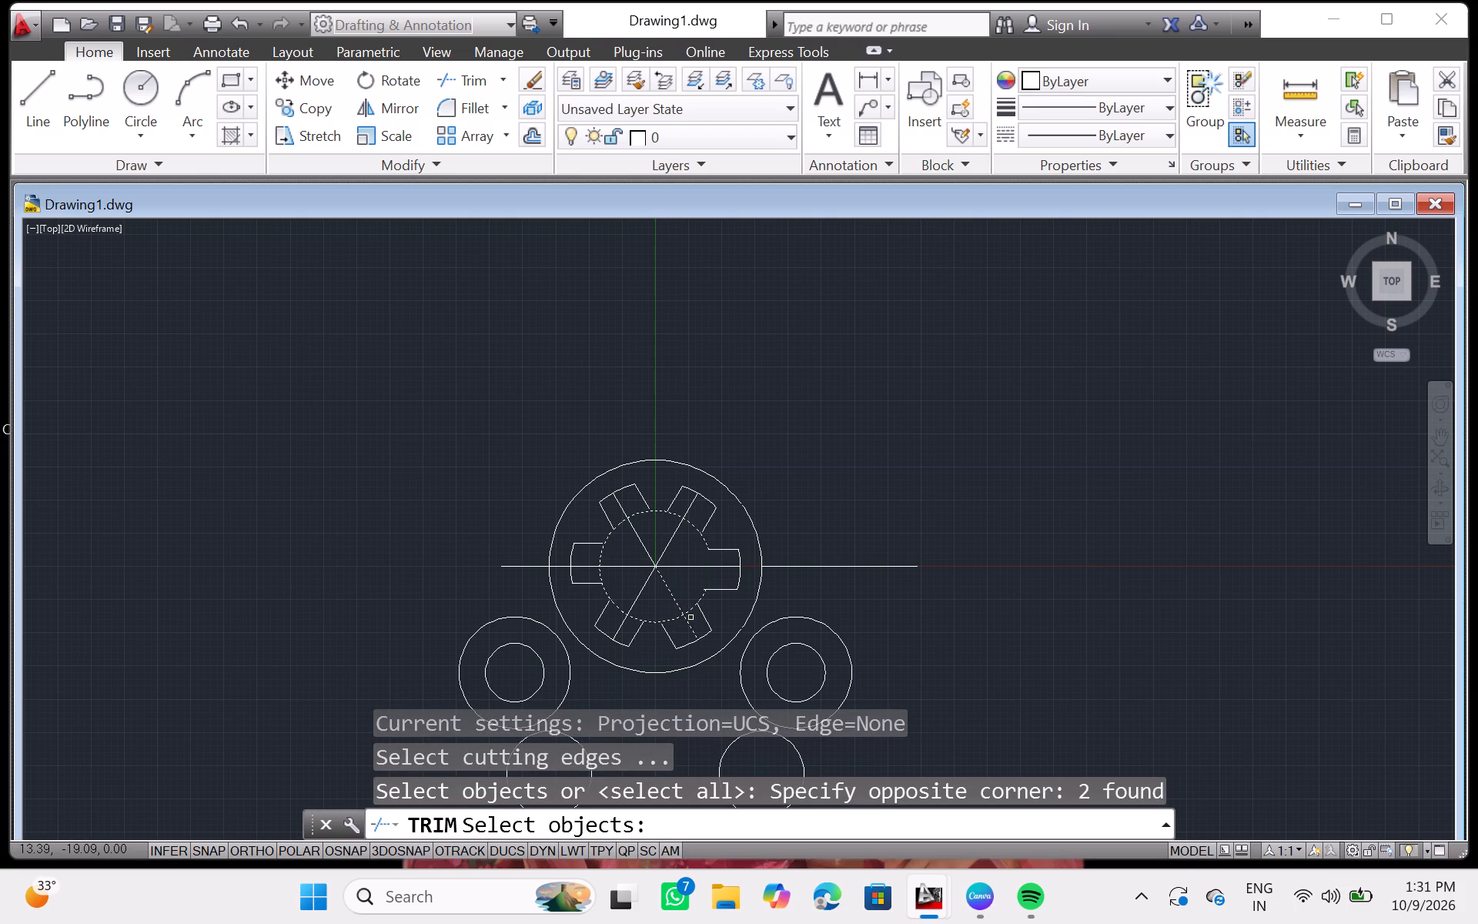
click(689, 624)
click(688, 619)
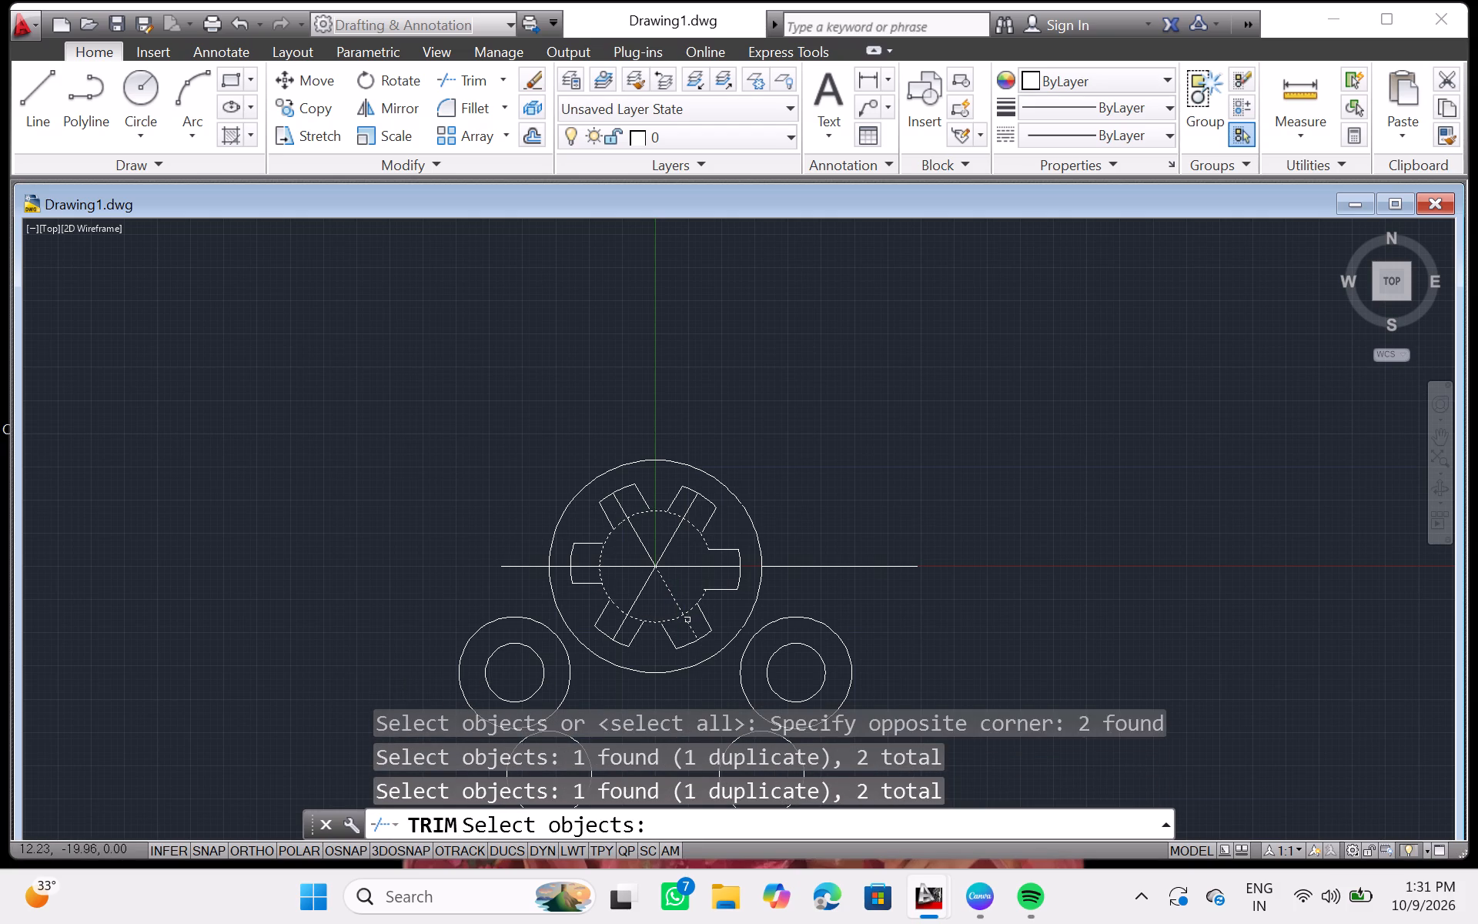
click(686, 624)
click(692, 526)
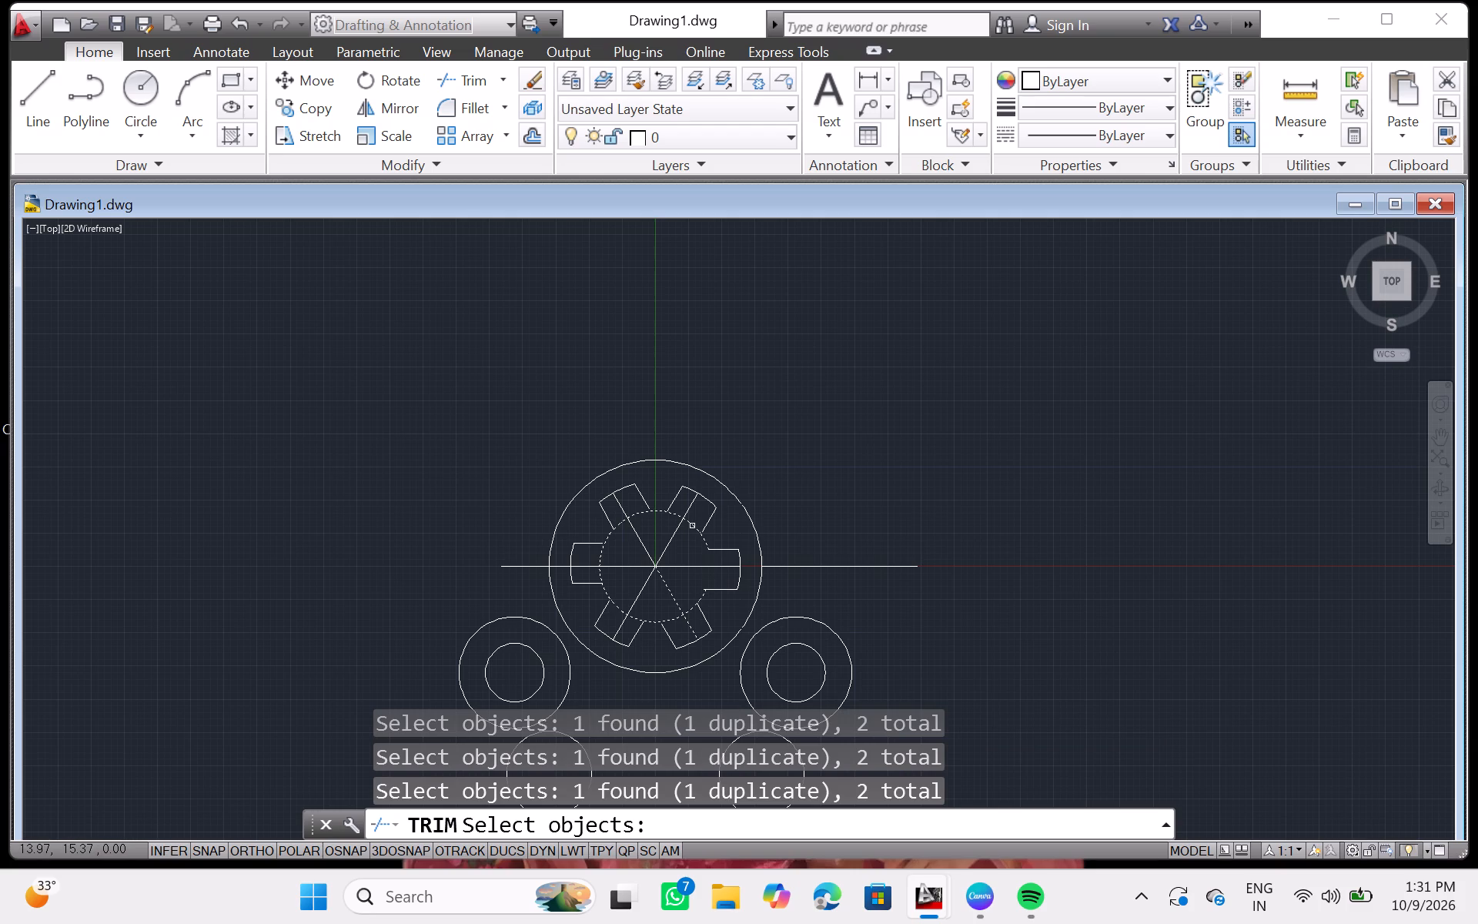
click(692, 521)
click(692, 525)
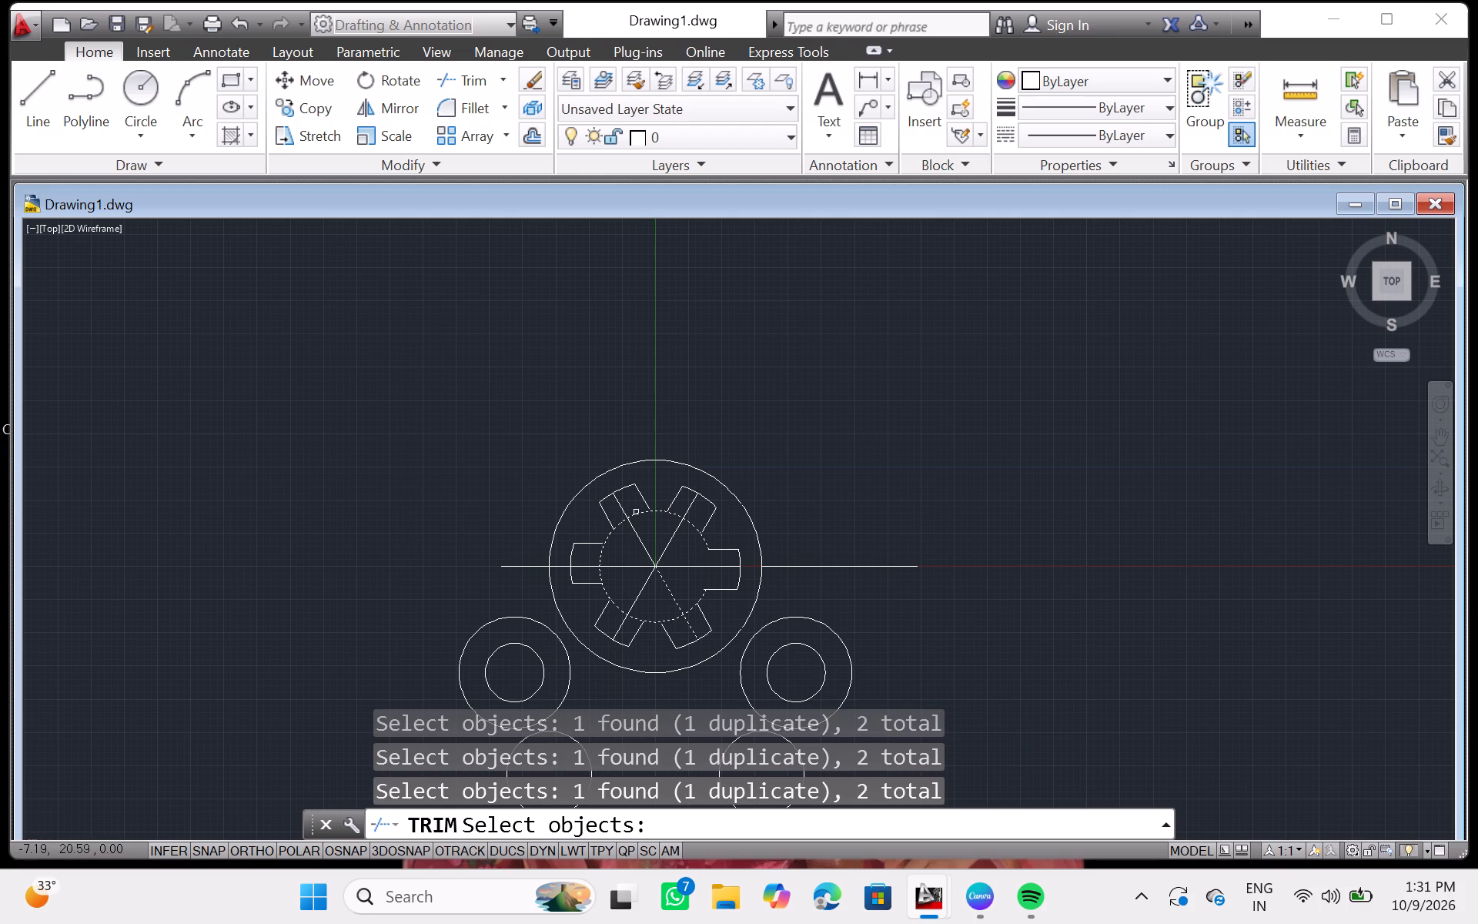
click(636, 514)
right_click(636, 515)
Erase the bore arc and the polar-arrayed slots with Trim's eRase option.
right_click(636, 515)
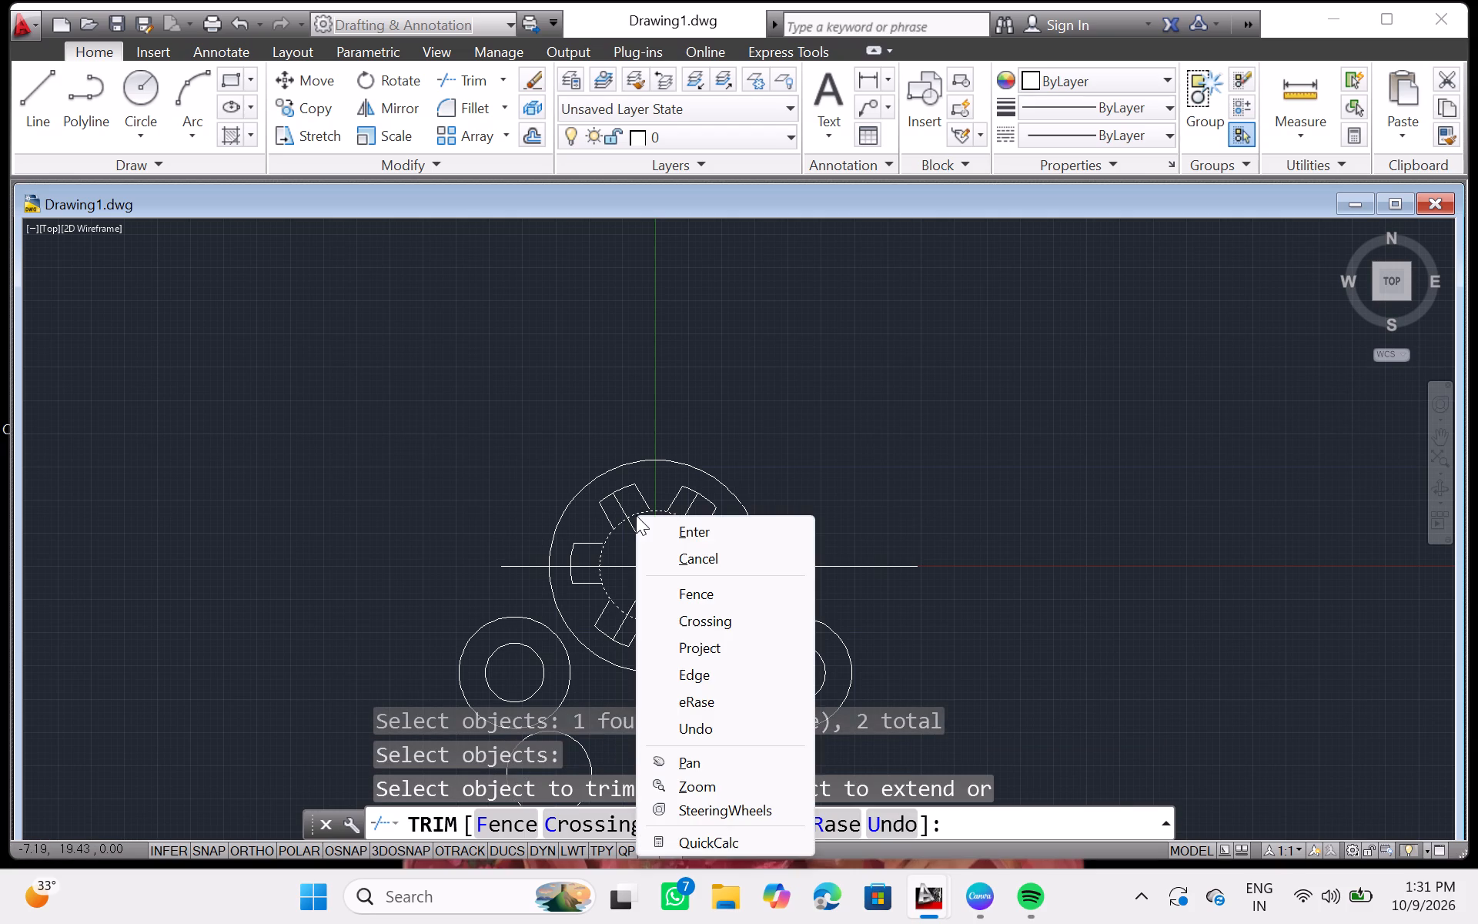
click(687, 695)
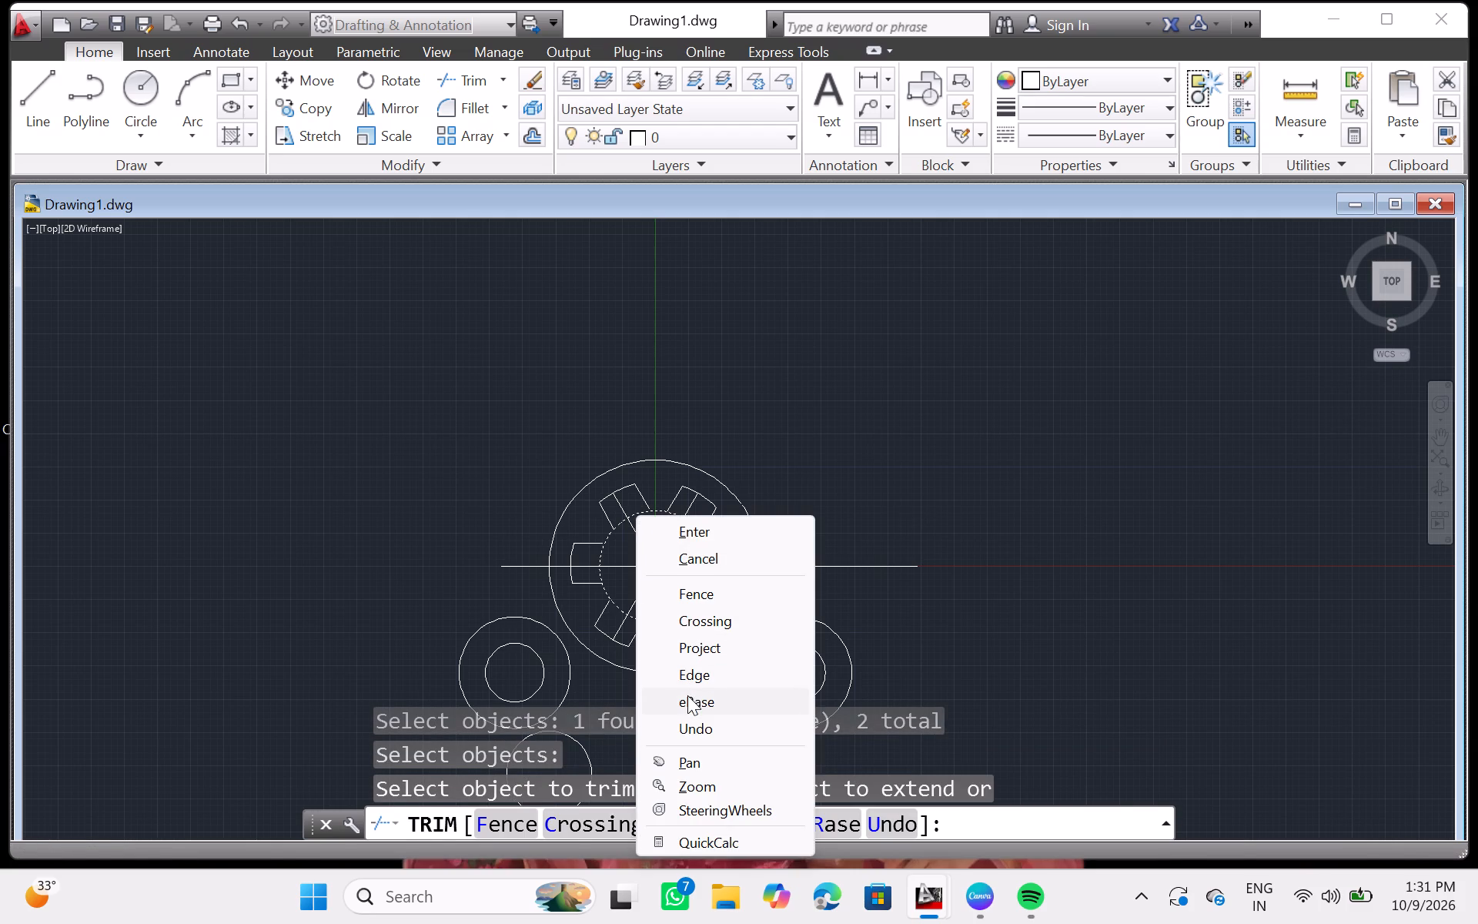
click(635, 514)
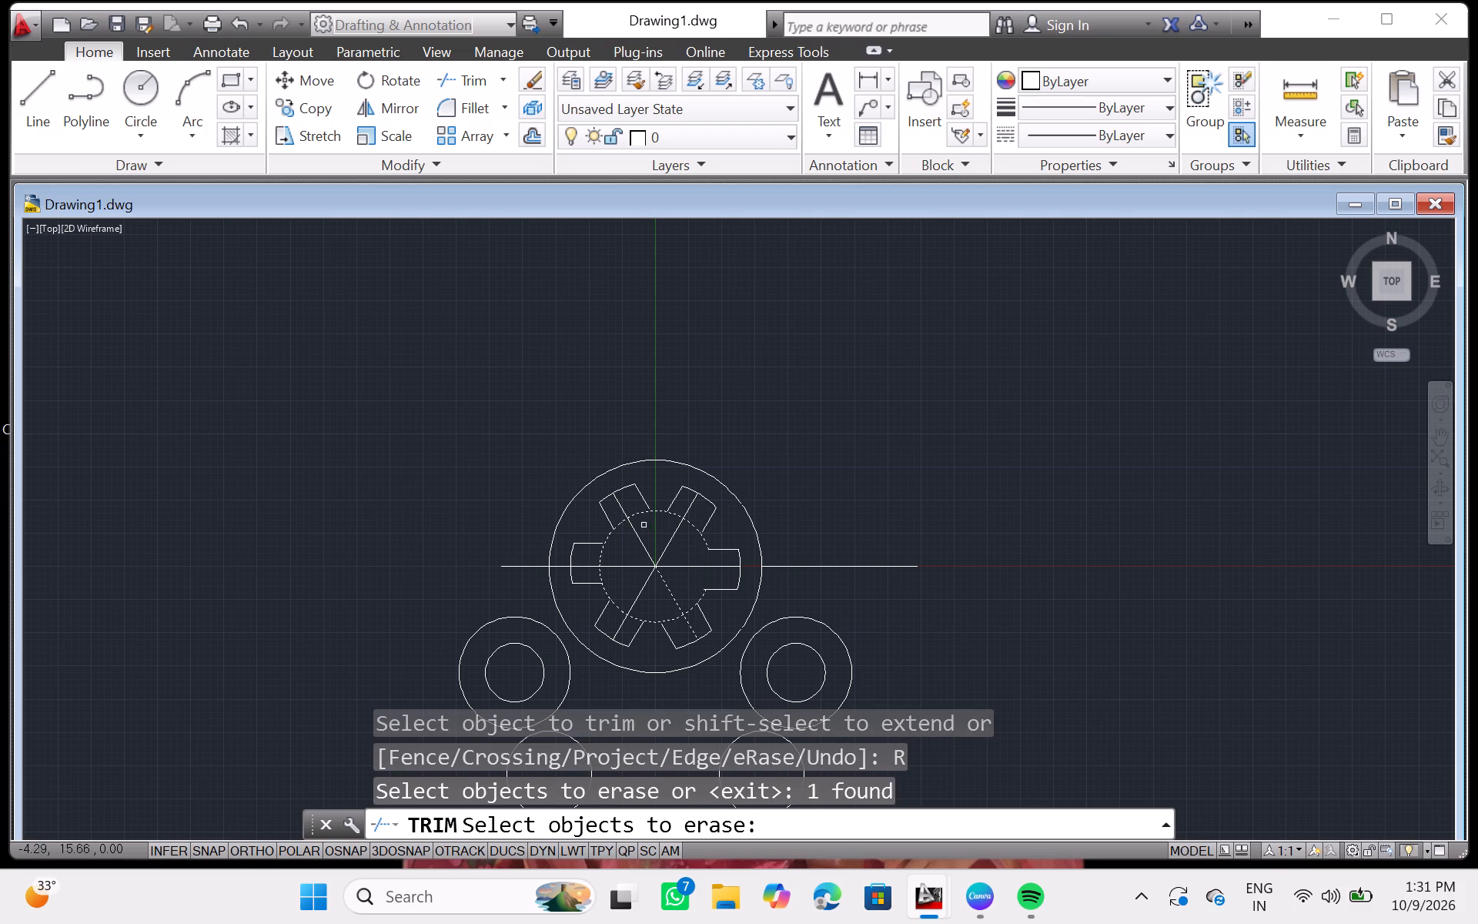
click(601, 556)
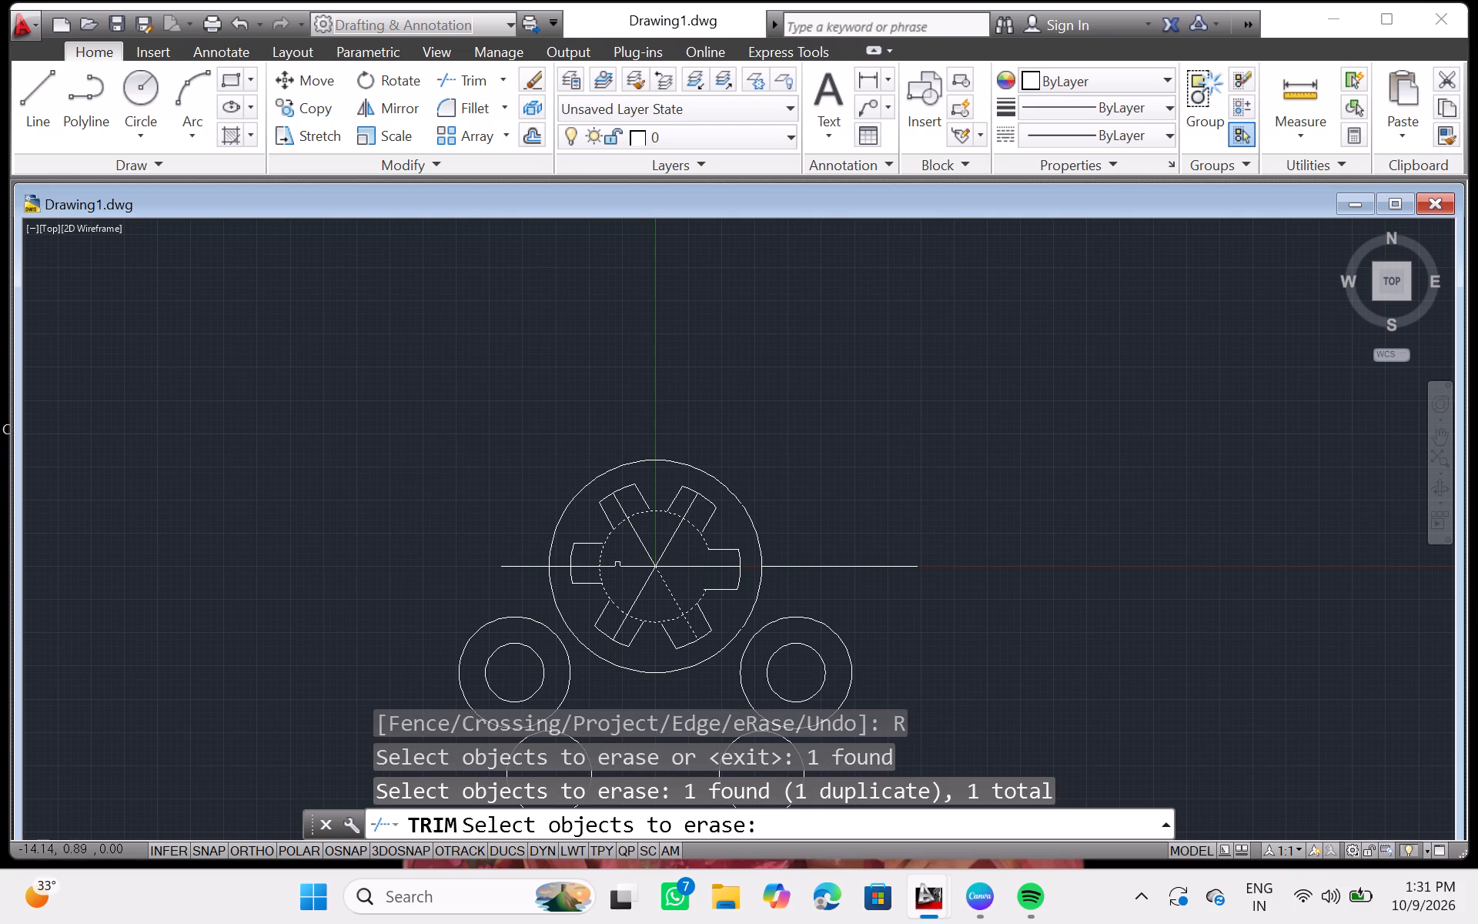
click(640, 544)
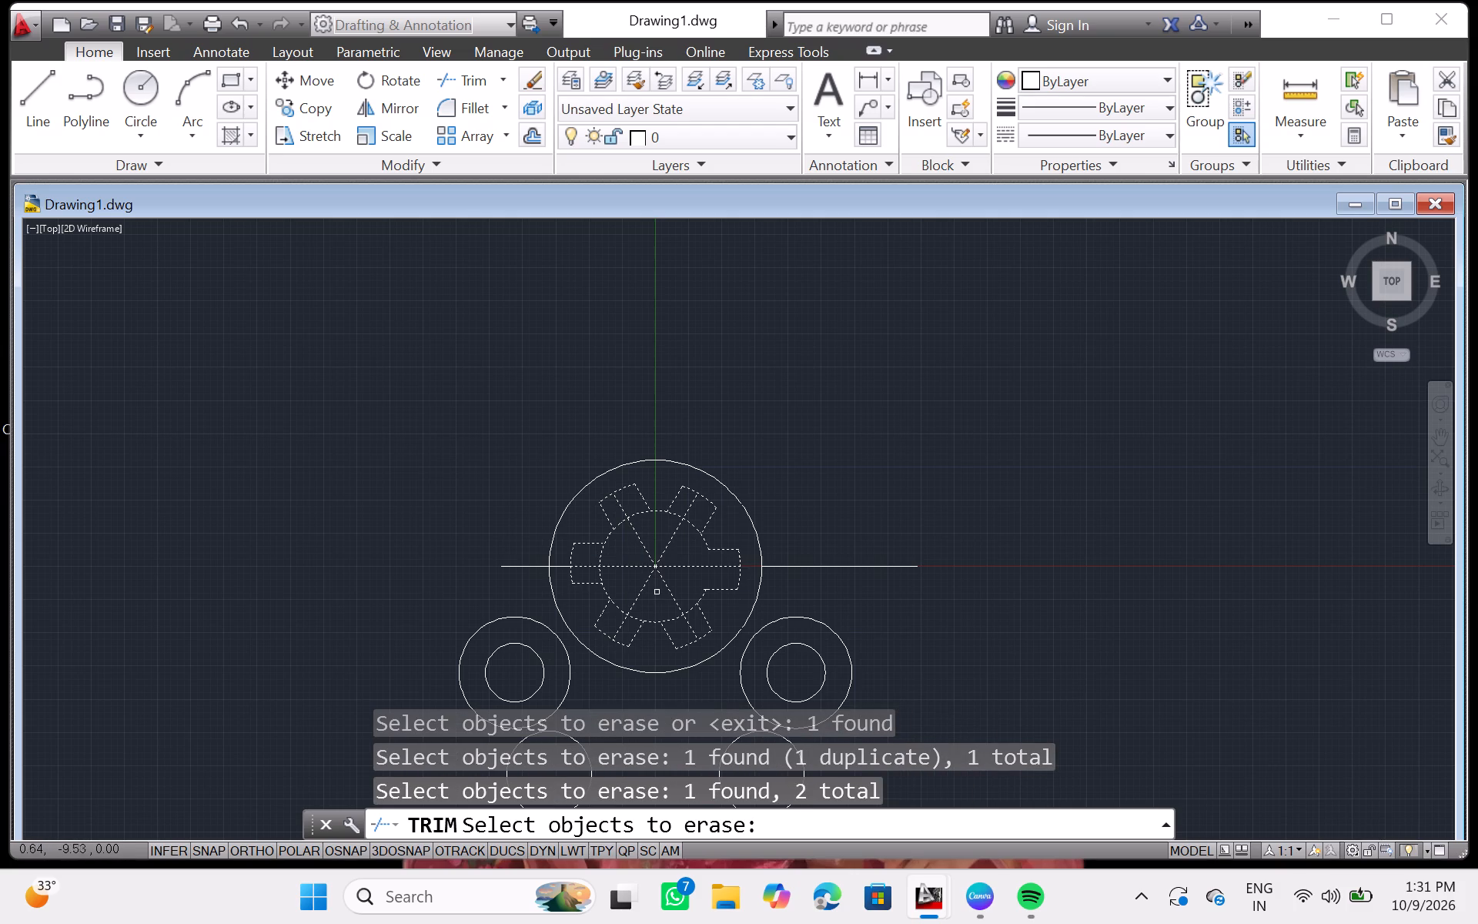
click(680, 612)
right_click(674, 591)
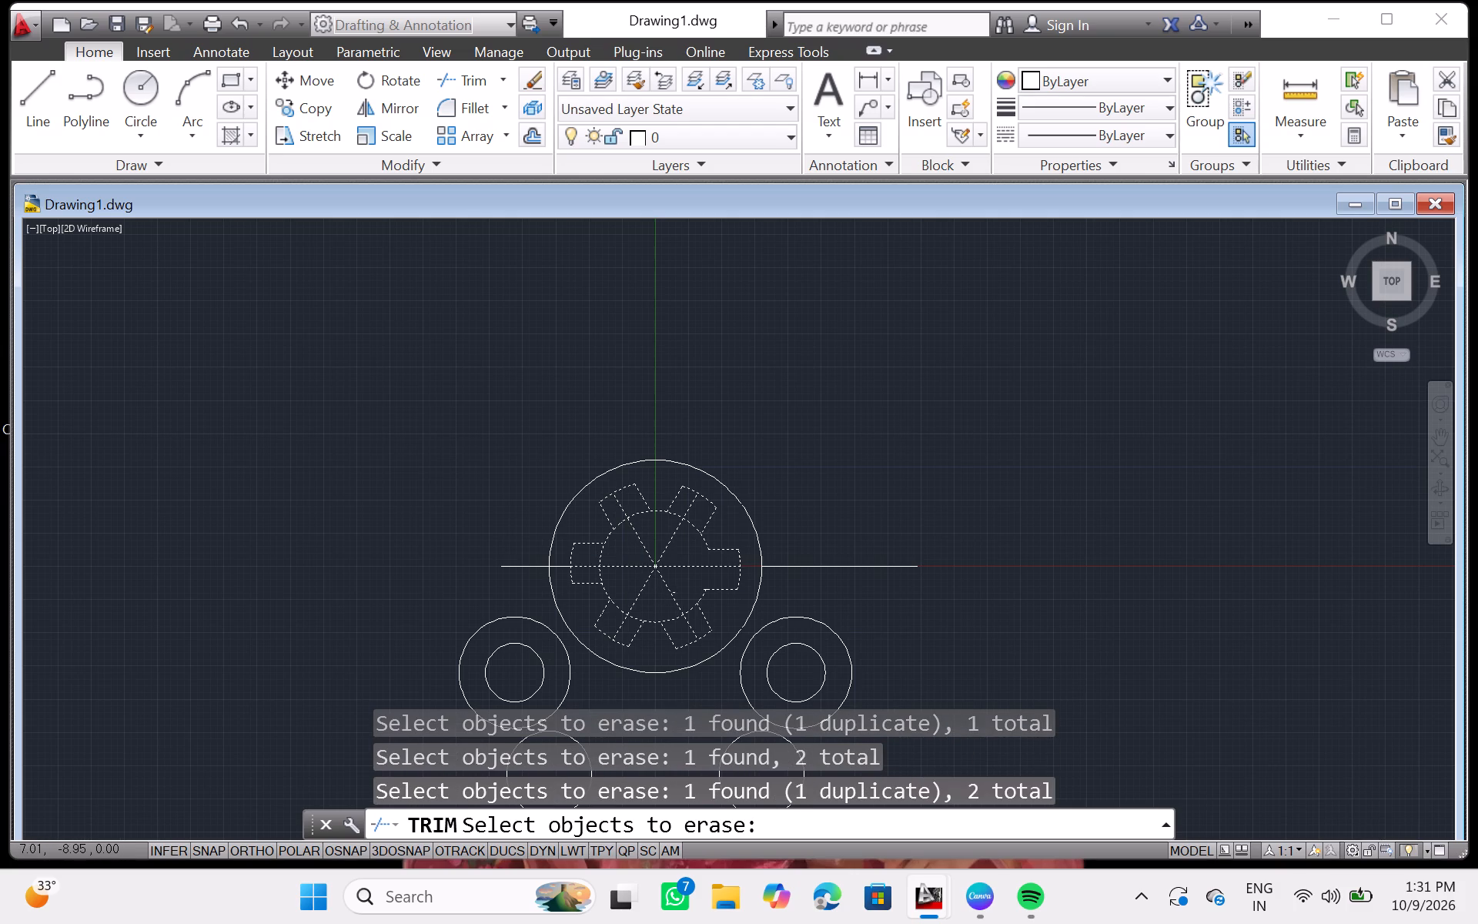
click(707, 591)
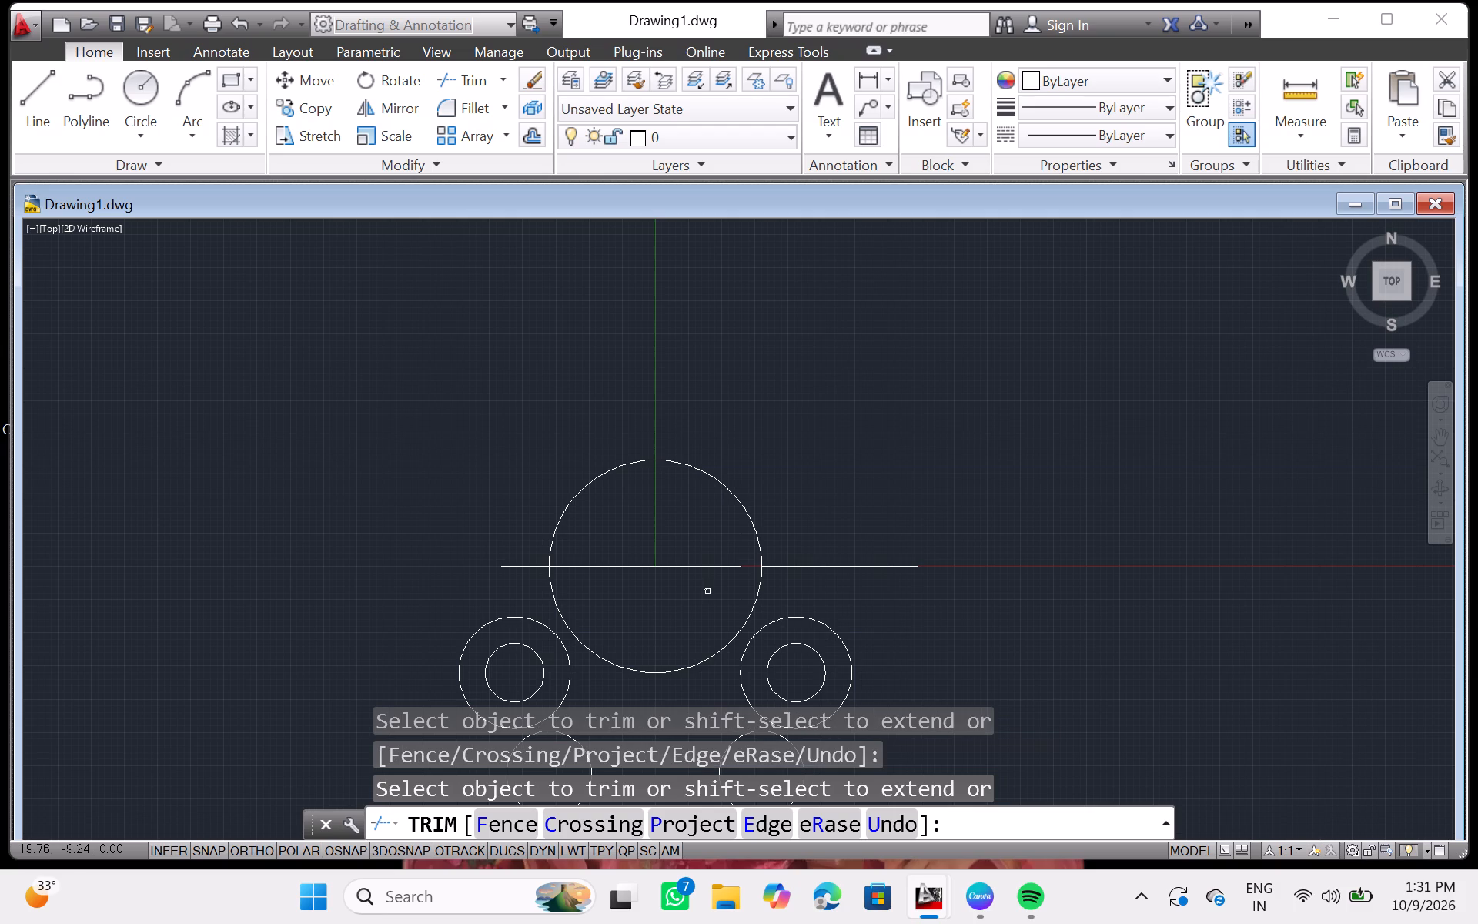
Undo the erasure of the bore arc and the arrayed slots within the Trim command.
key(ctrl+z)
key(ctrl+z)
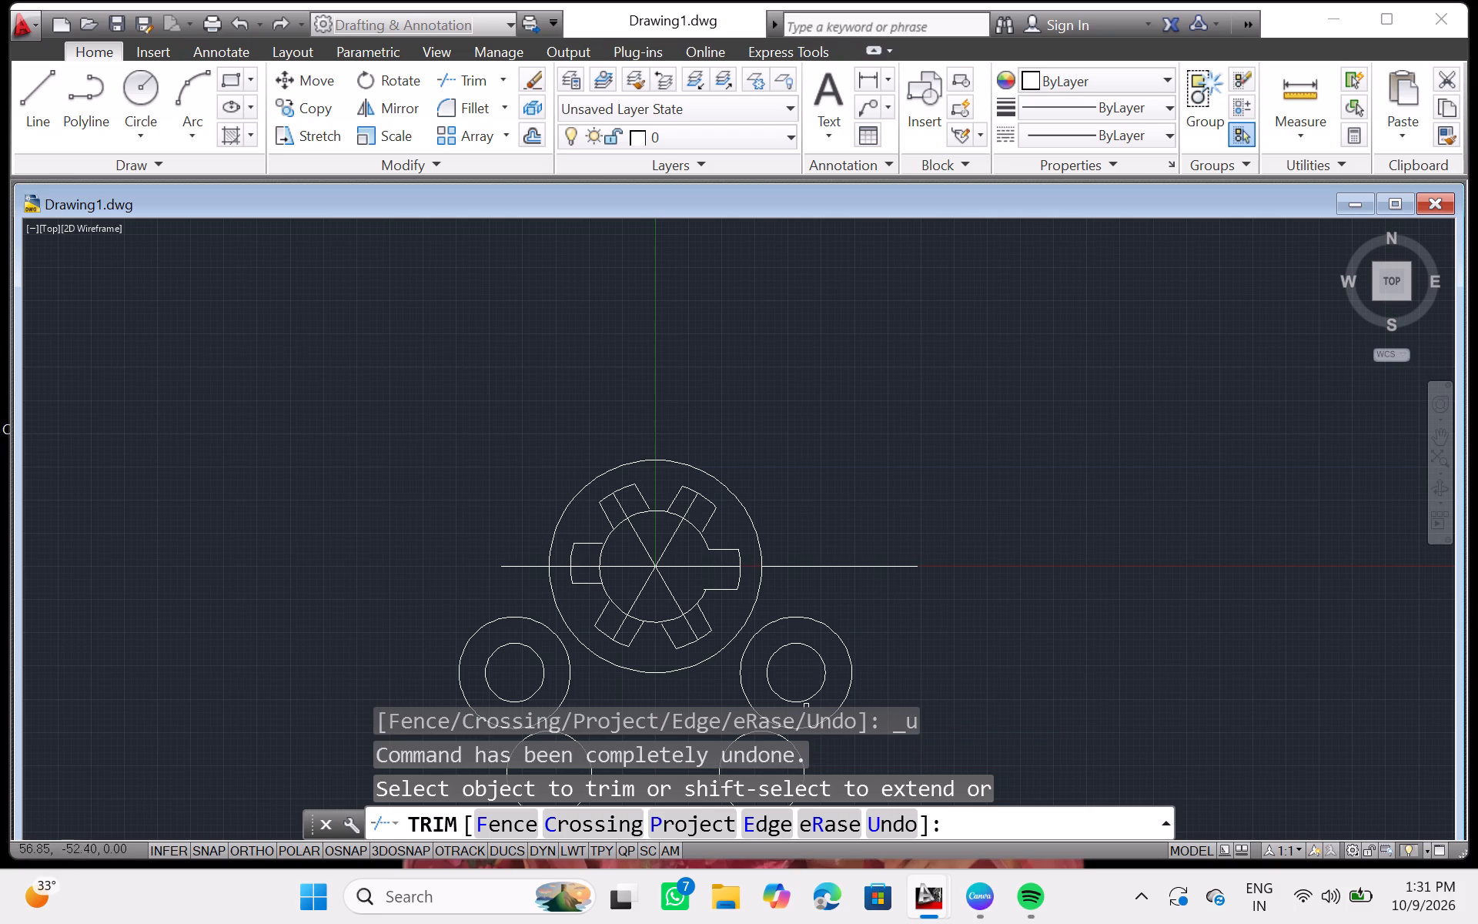
Trim away the bore arc, leaving only the piece between the lower-right radial line and the right-hand slot.
click(672, 621)
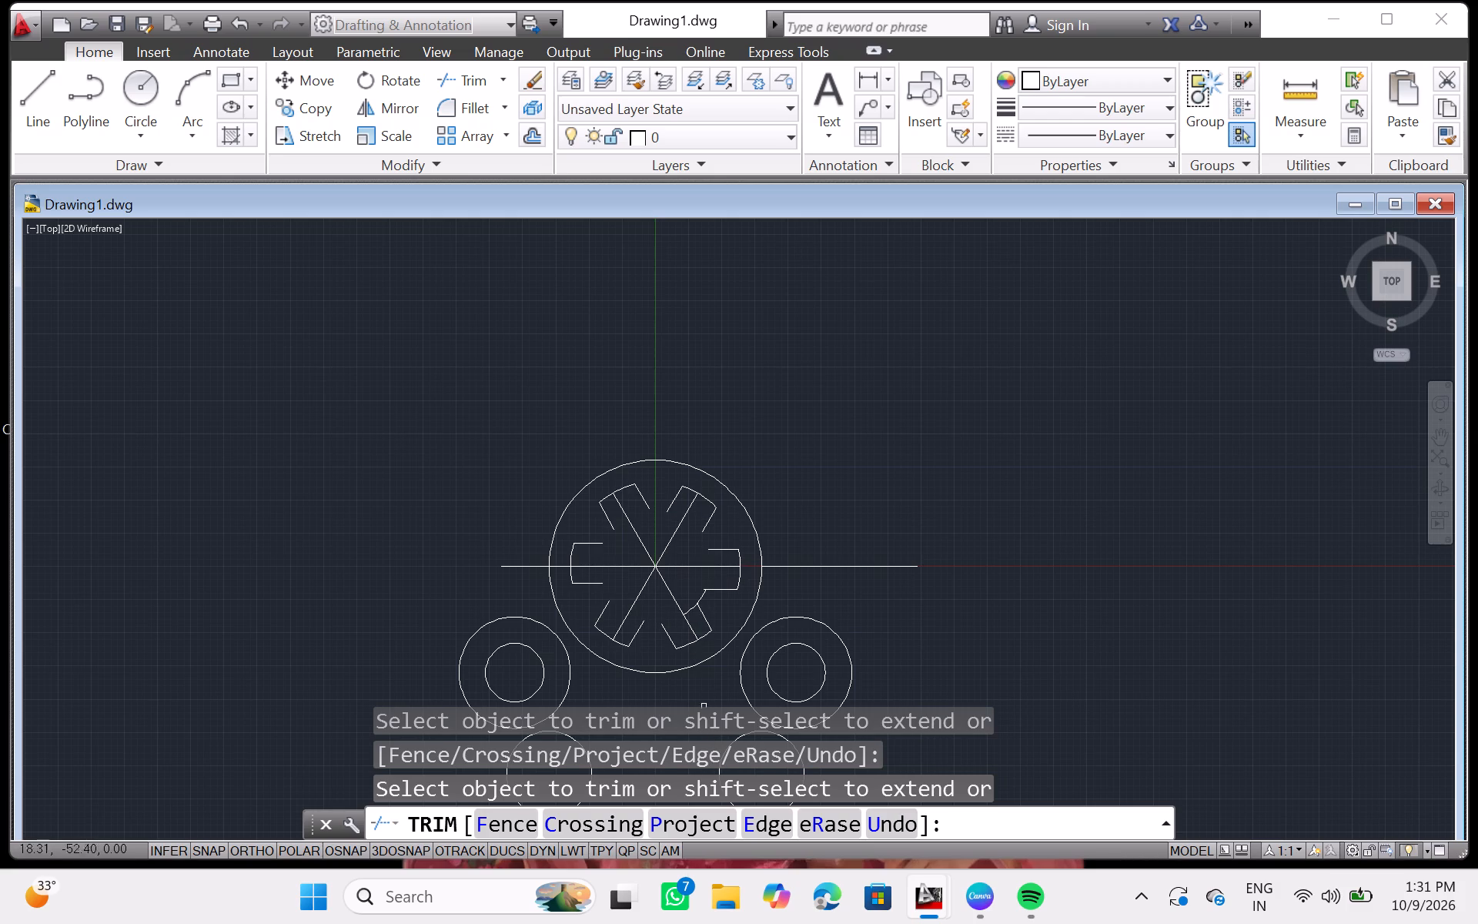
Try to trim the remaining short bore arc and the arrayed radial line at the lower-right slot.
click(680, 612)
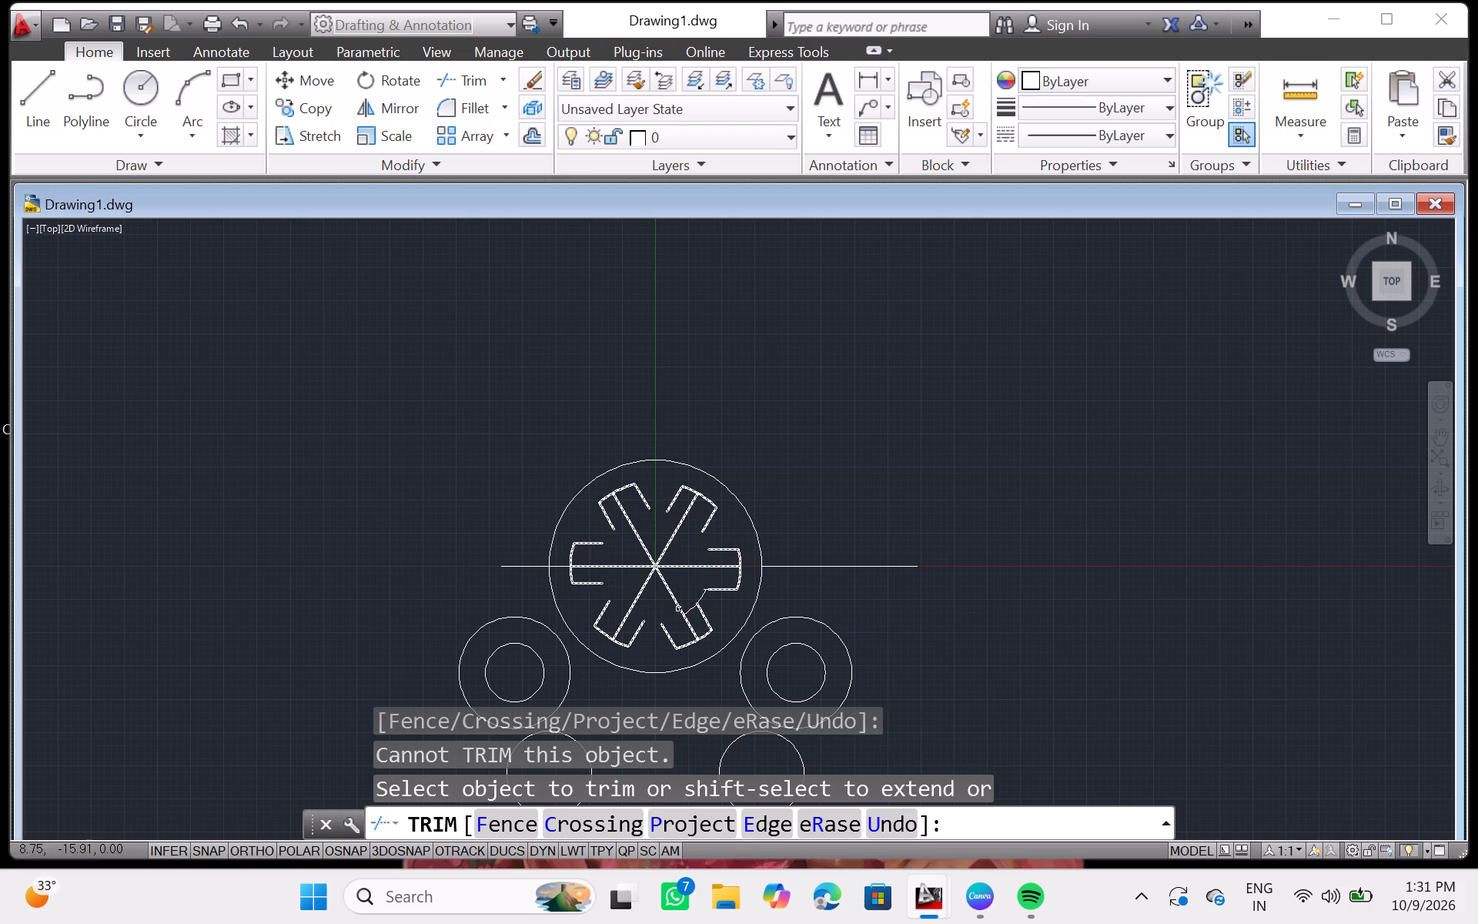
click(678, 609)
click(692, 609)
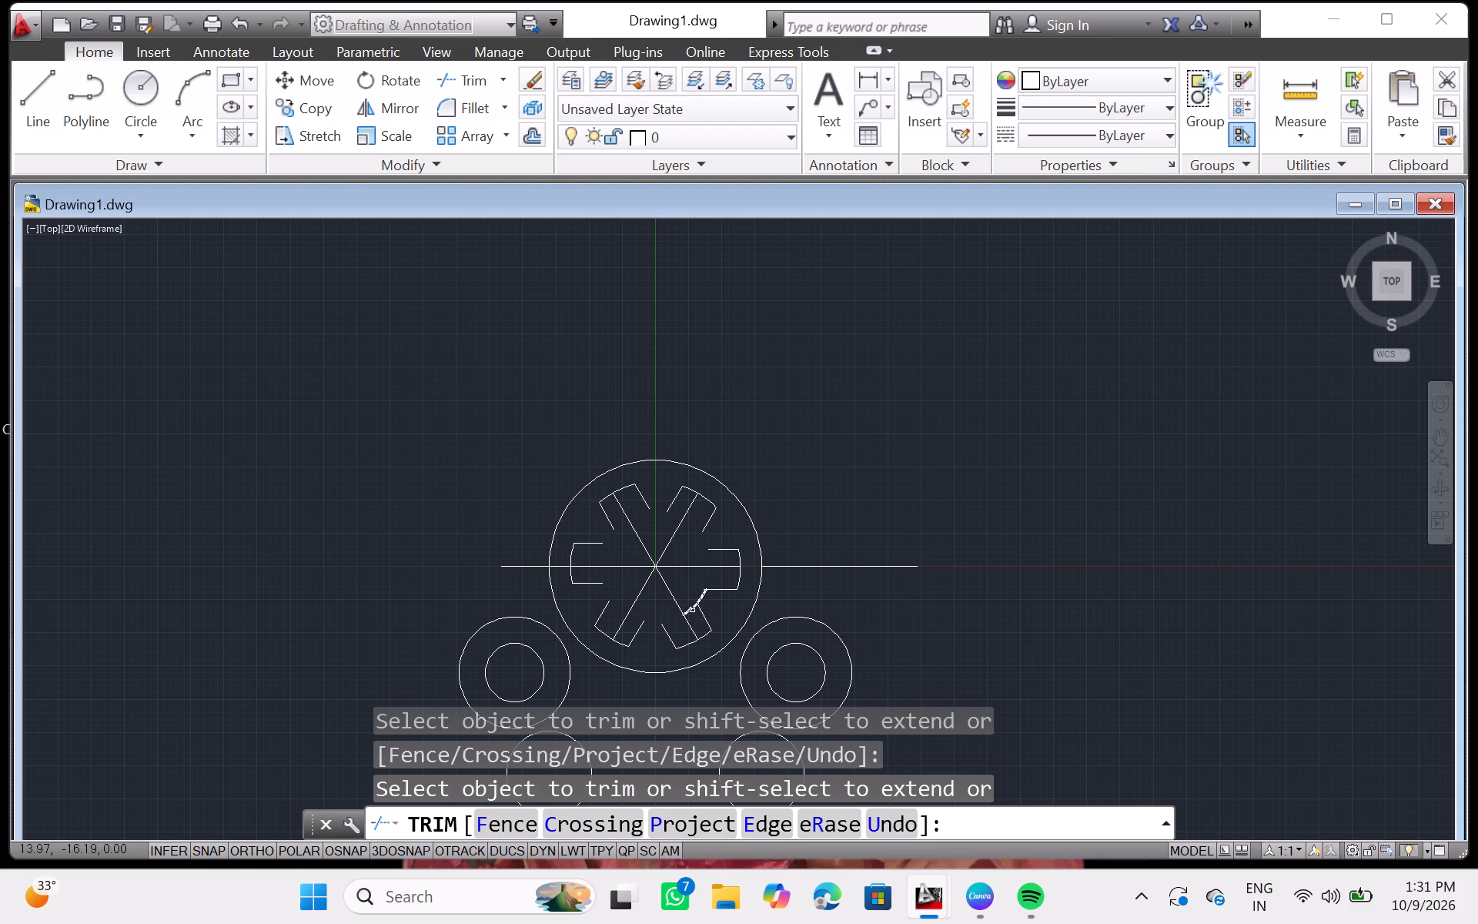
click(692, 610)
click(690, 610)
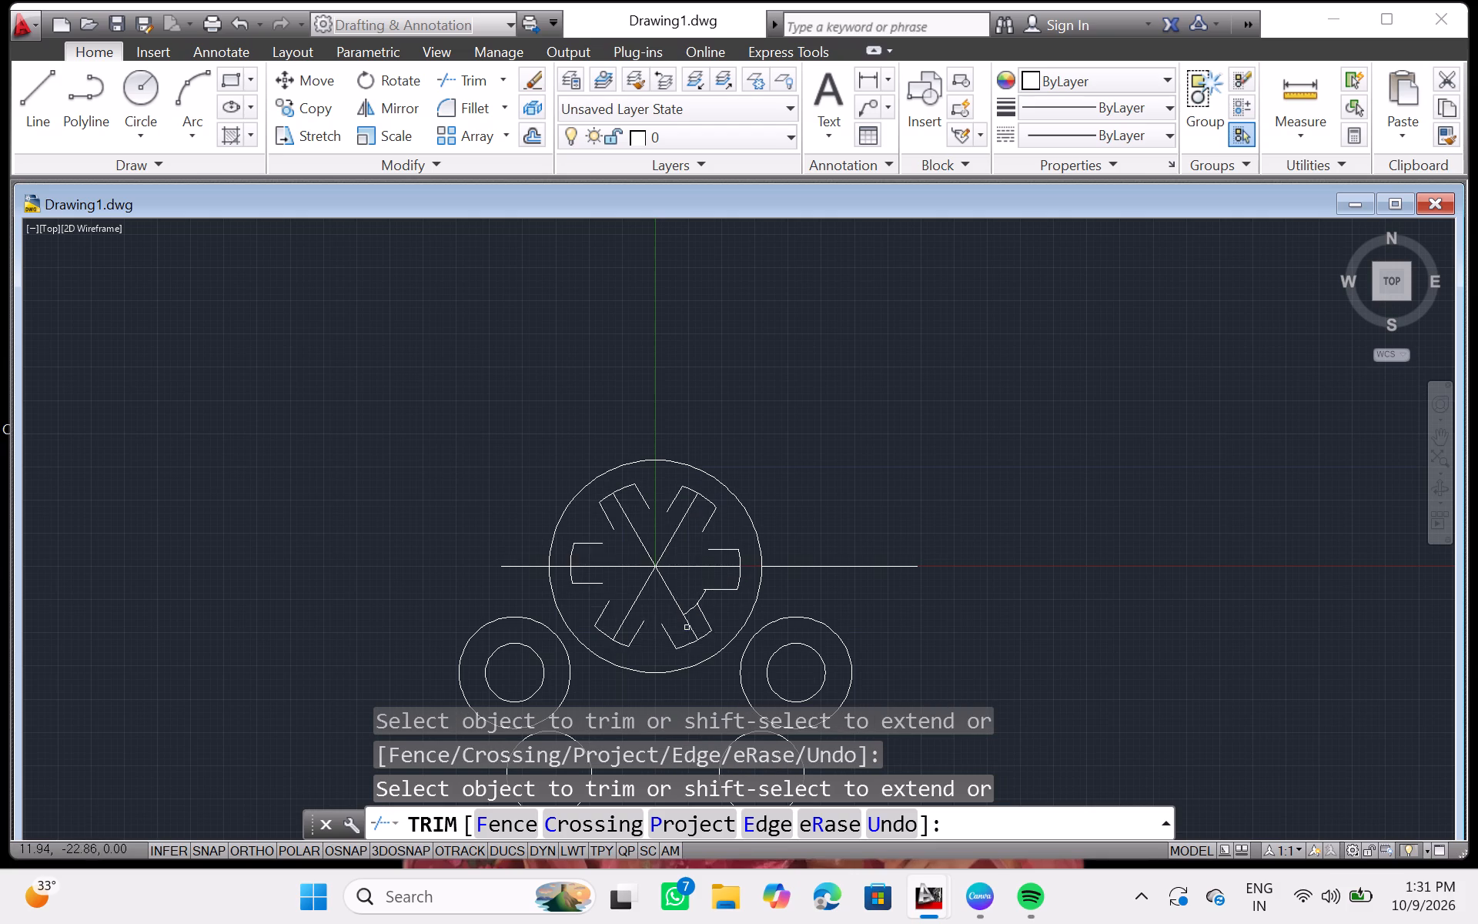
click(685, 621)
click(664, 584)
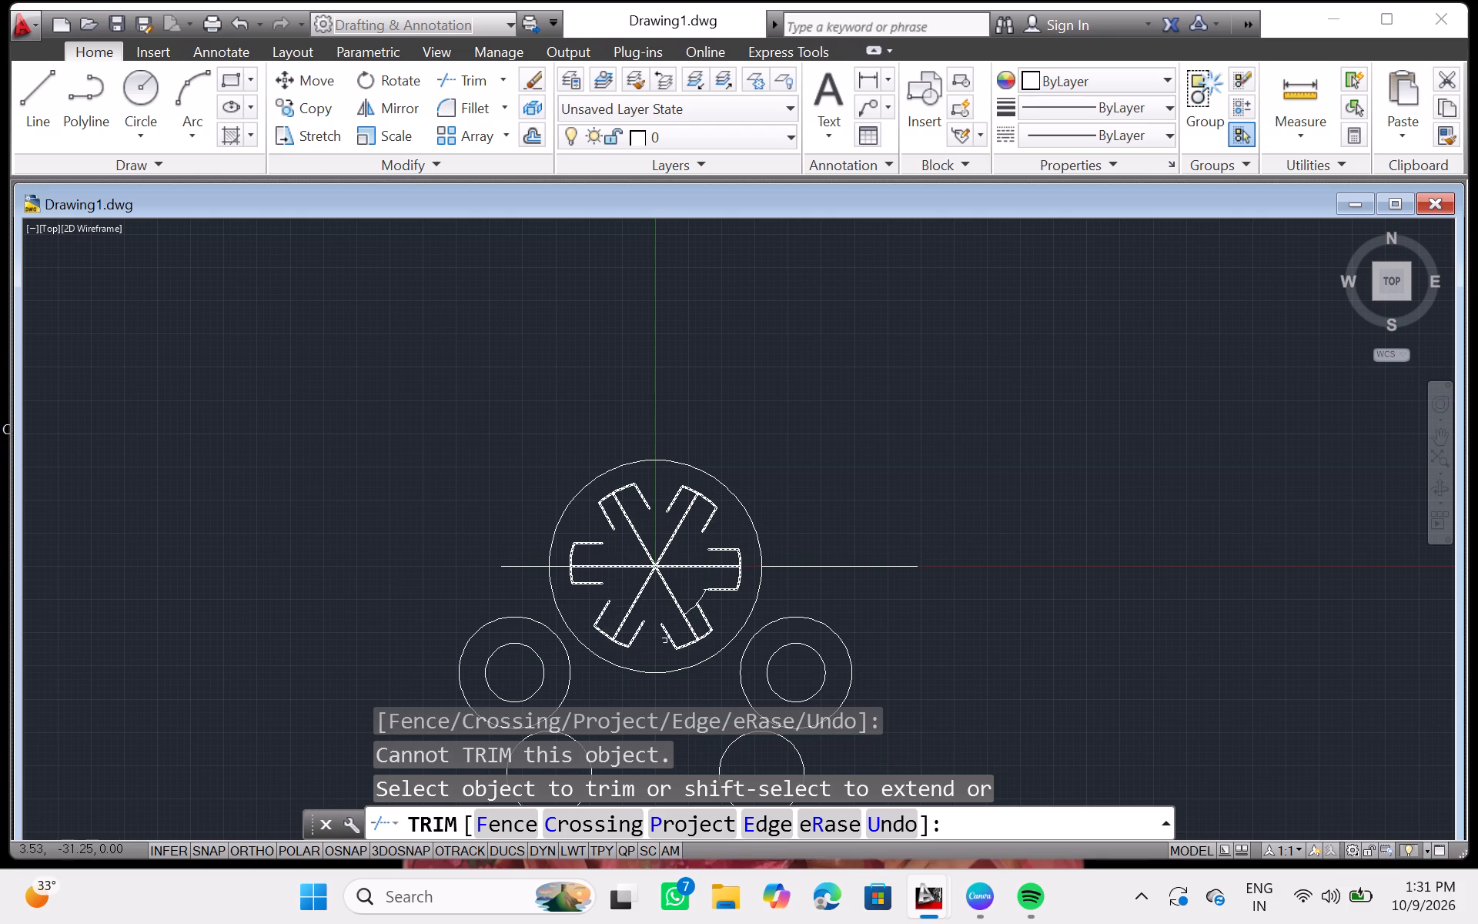
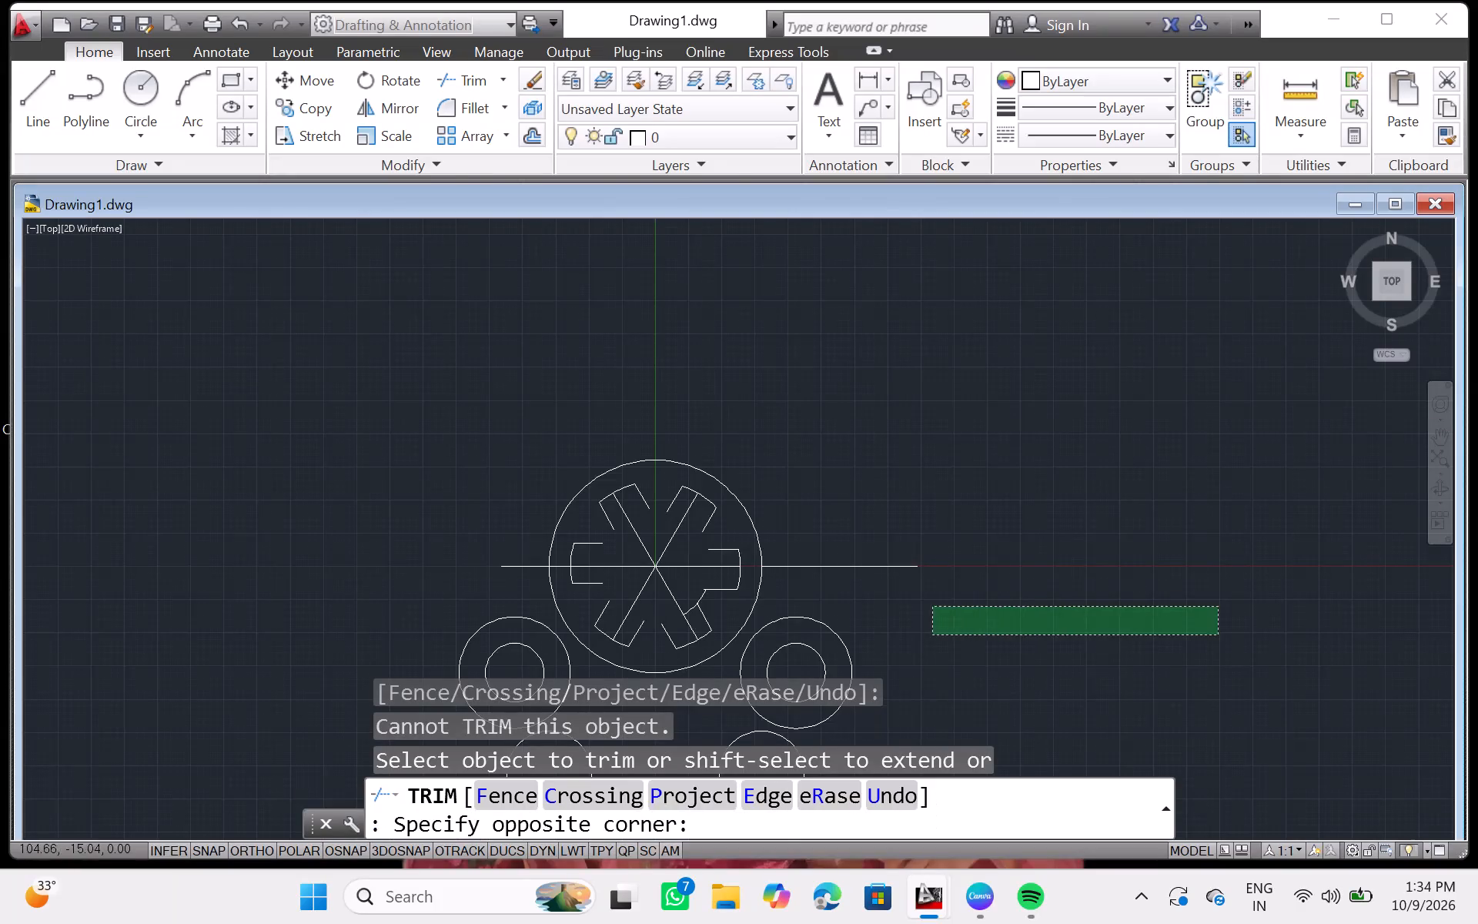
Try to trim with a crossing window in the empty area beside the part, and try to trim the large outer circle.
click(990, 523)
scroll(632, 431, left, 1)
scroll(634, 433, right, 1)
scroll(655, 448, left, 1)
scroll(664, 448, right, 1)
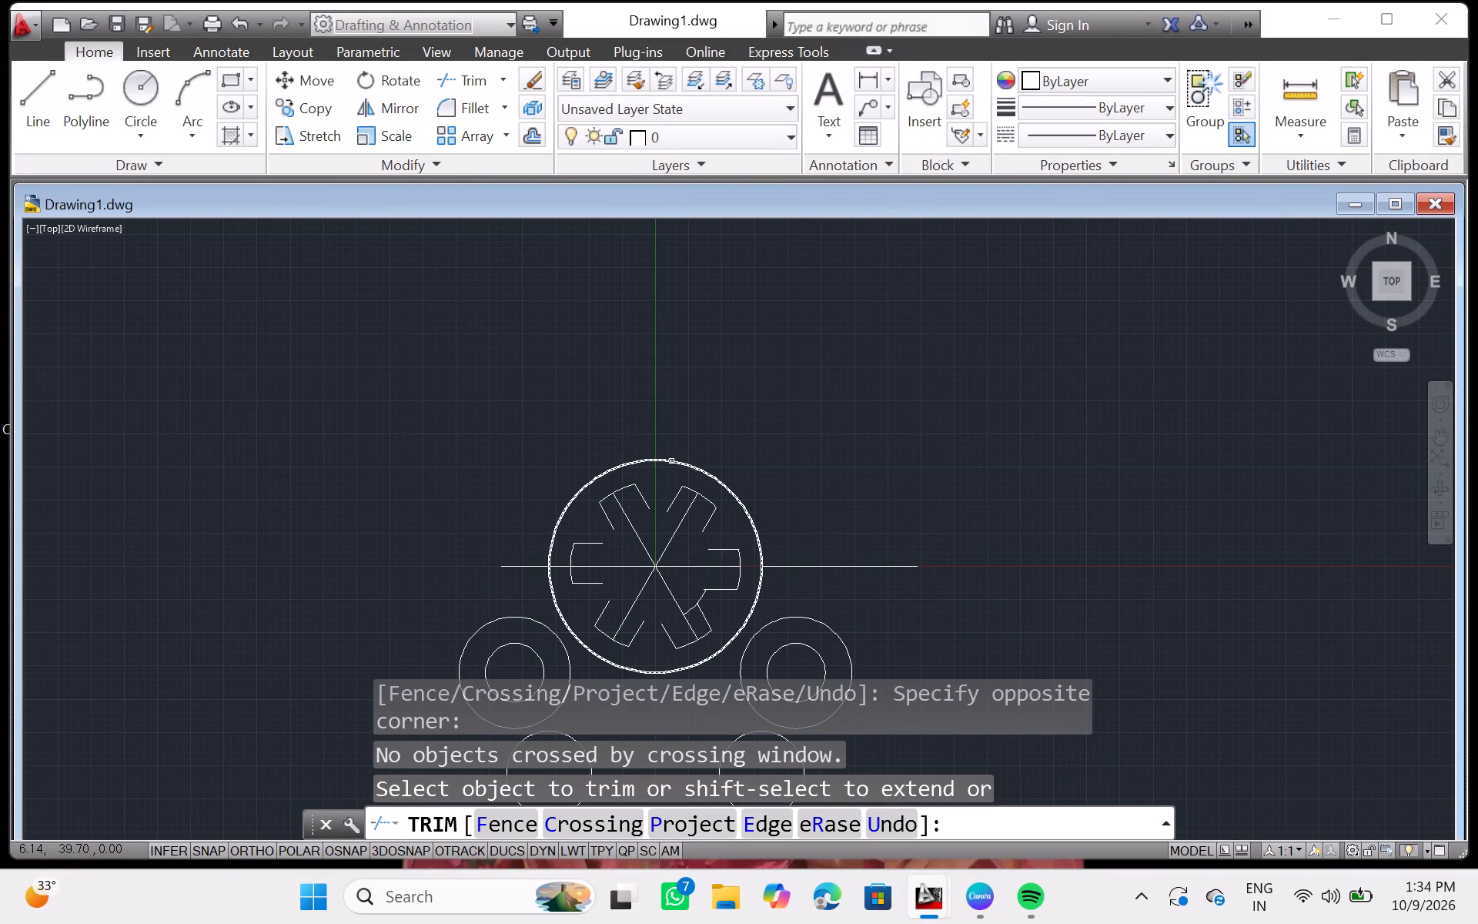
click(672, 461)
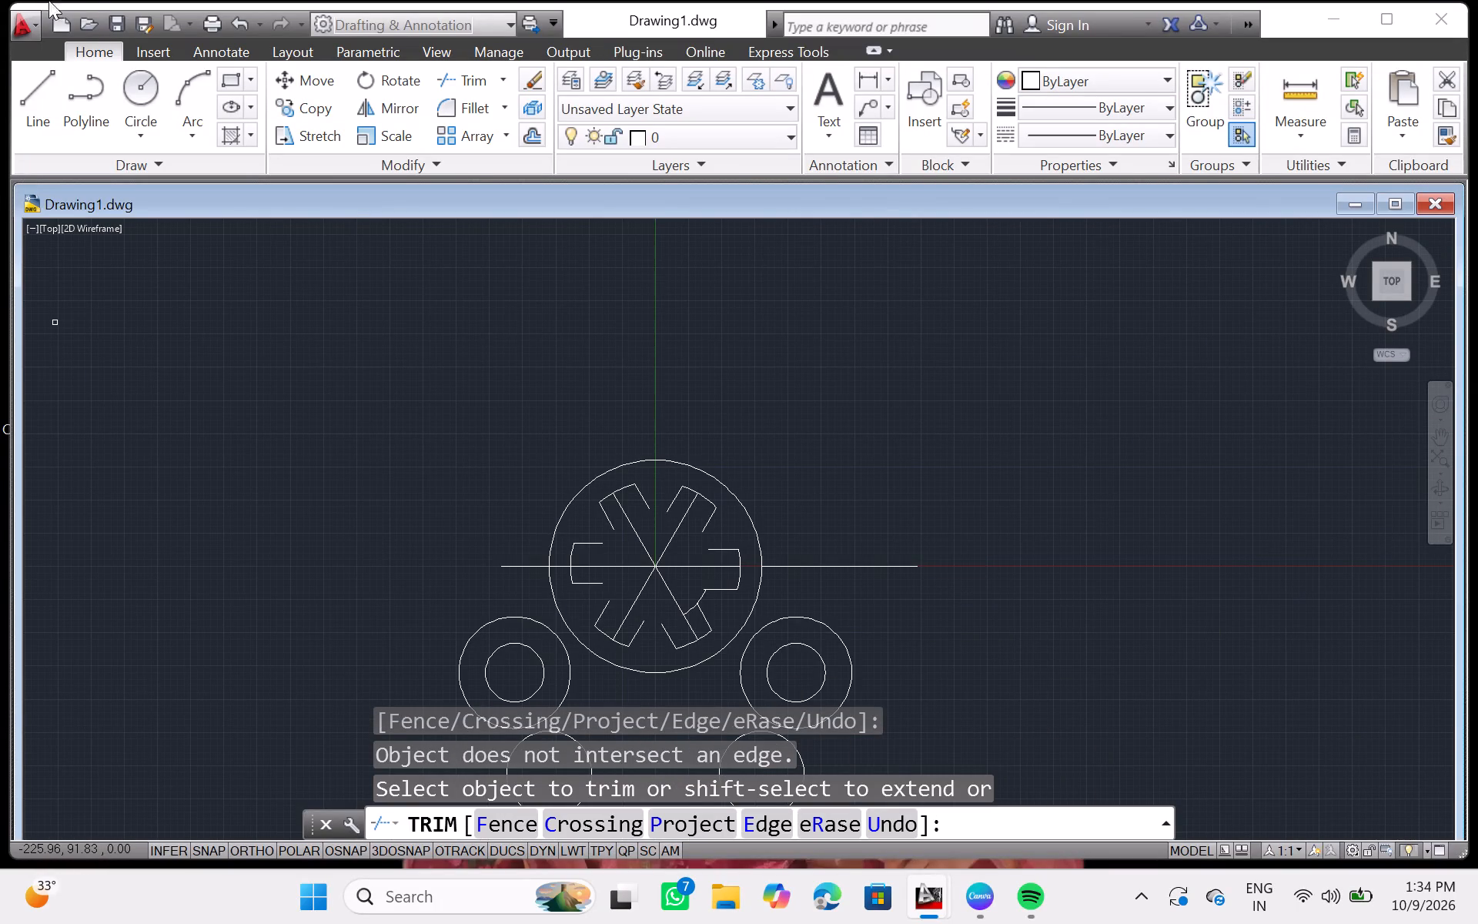
Leave the Trim command and create a new drawing from the acad template.
scroll(35, 31, up, 1)
click(33, 24)
scroll(33, 24, down, 1)
scroll(33, 24, up, 1)
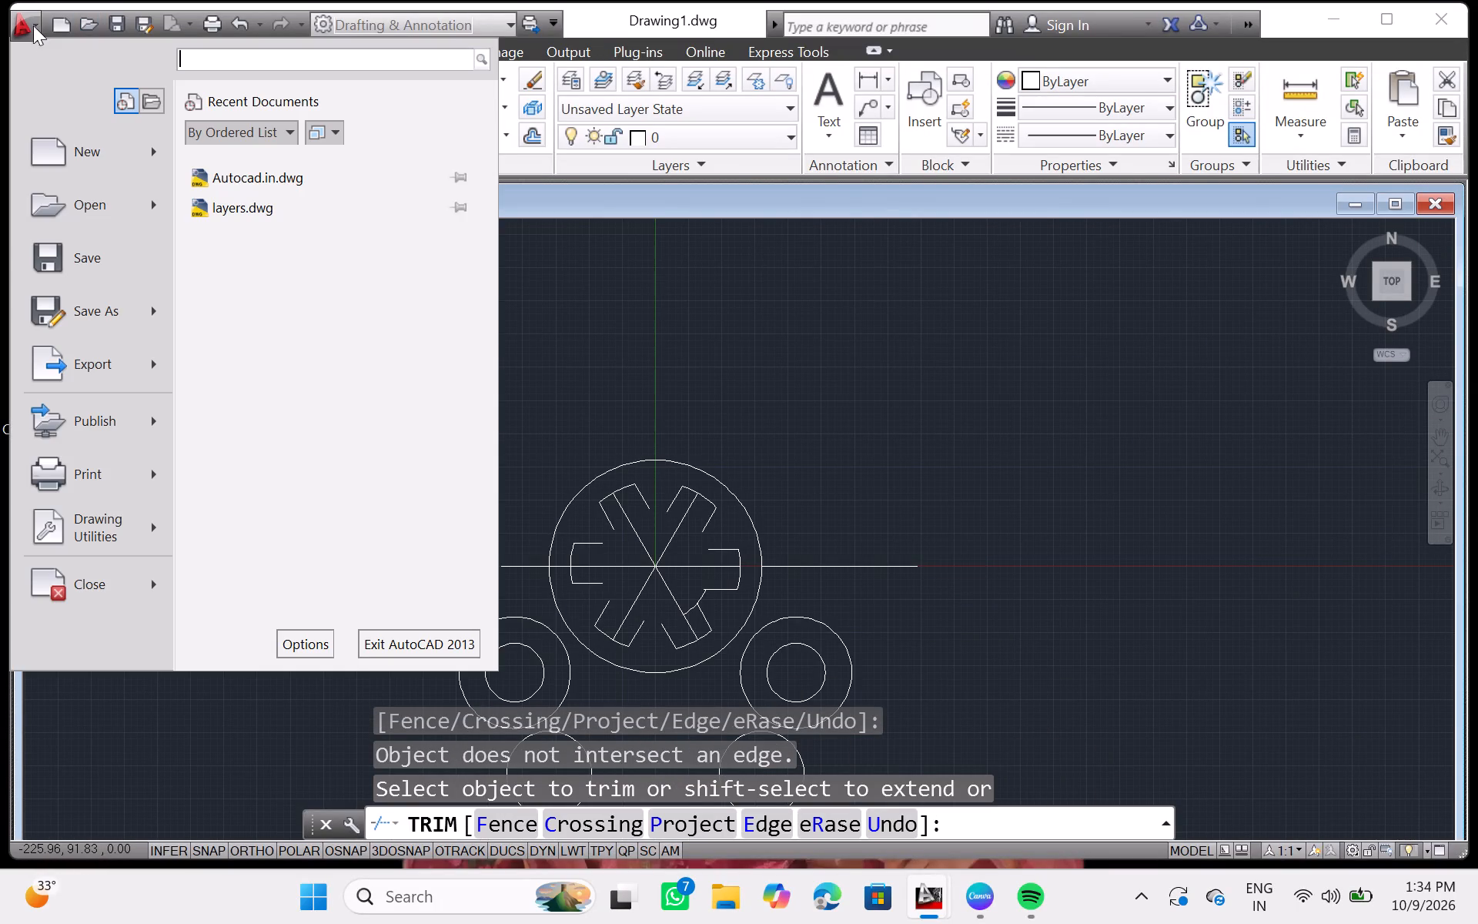
scroll(43, 69, down, 1)
click(81, 144)
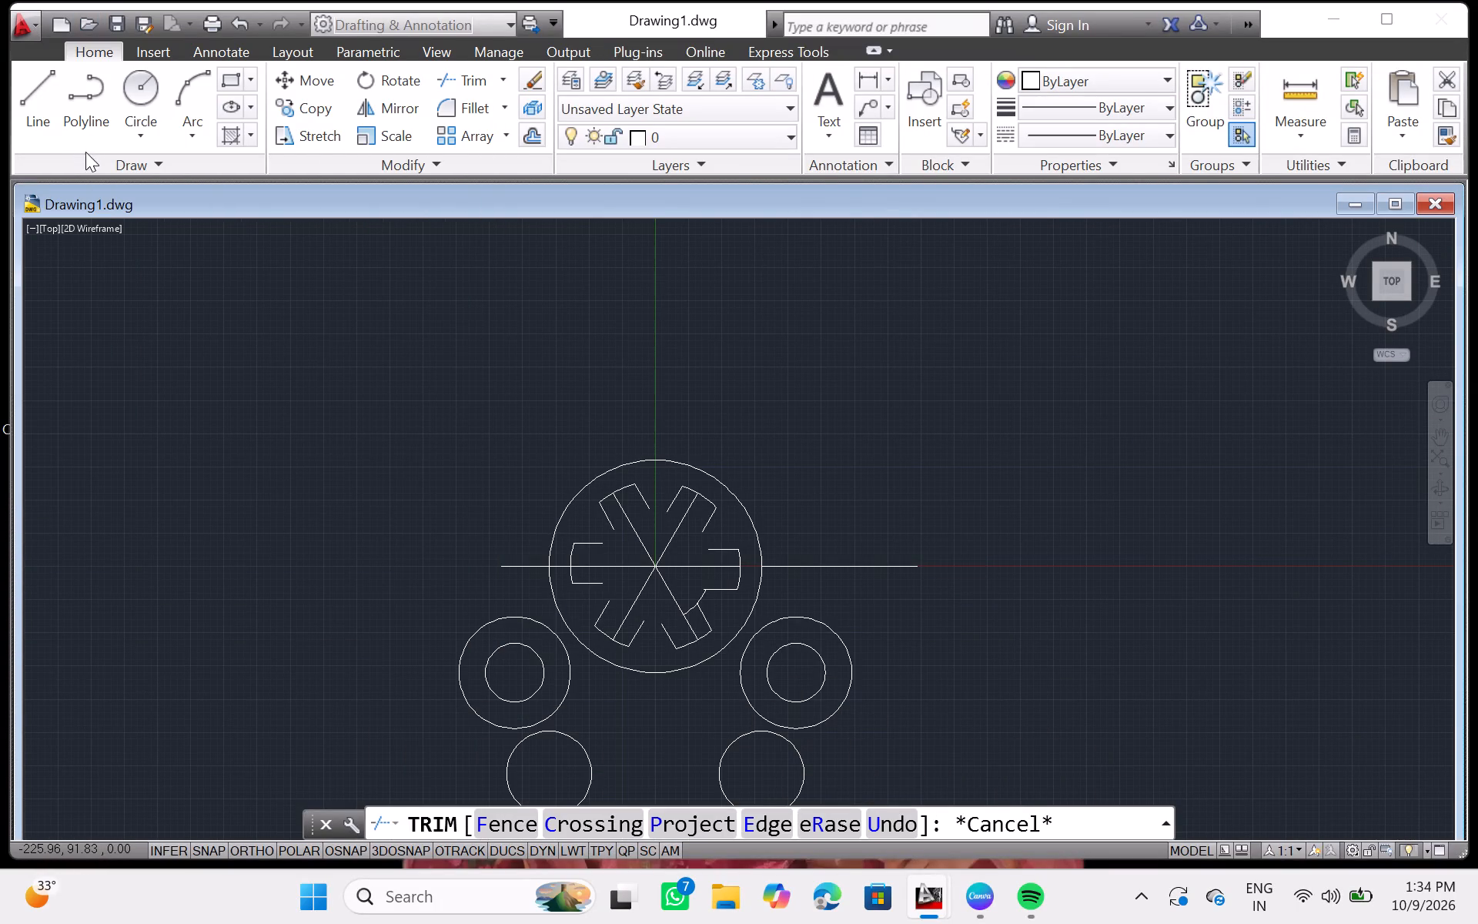
drag(80, 82, 135, 156)
drag(680, 622, 774, 673)
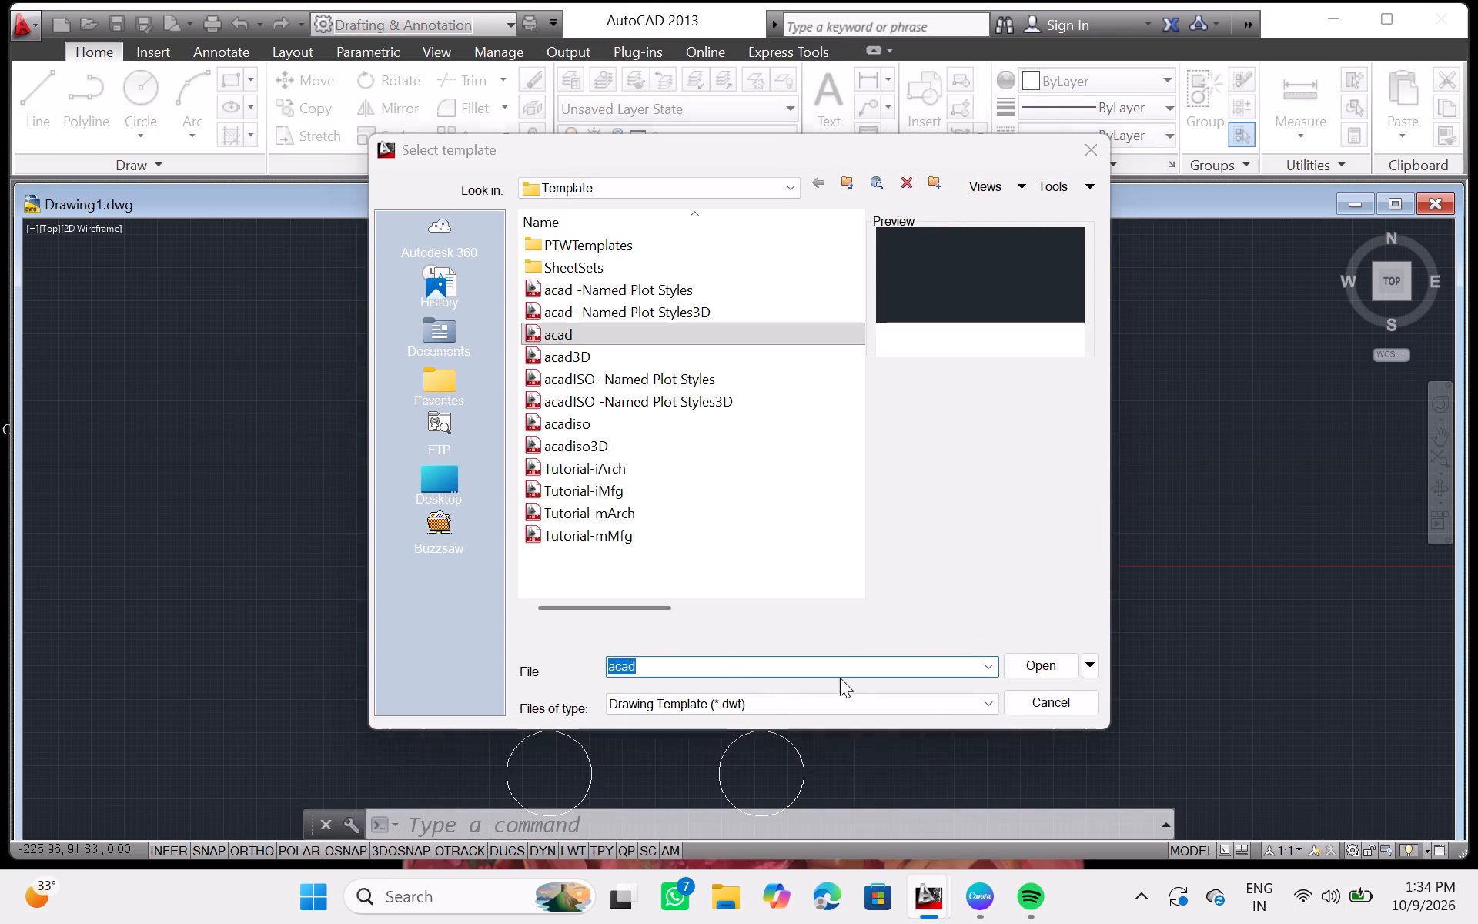
click(1035, 661)
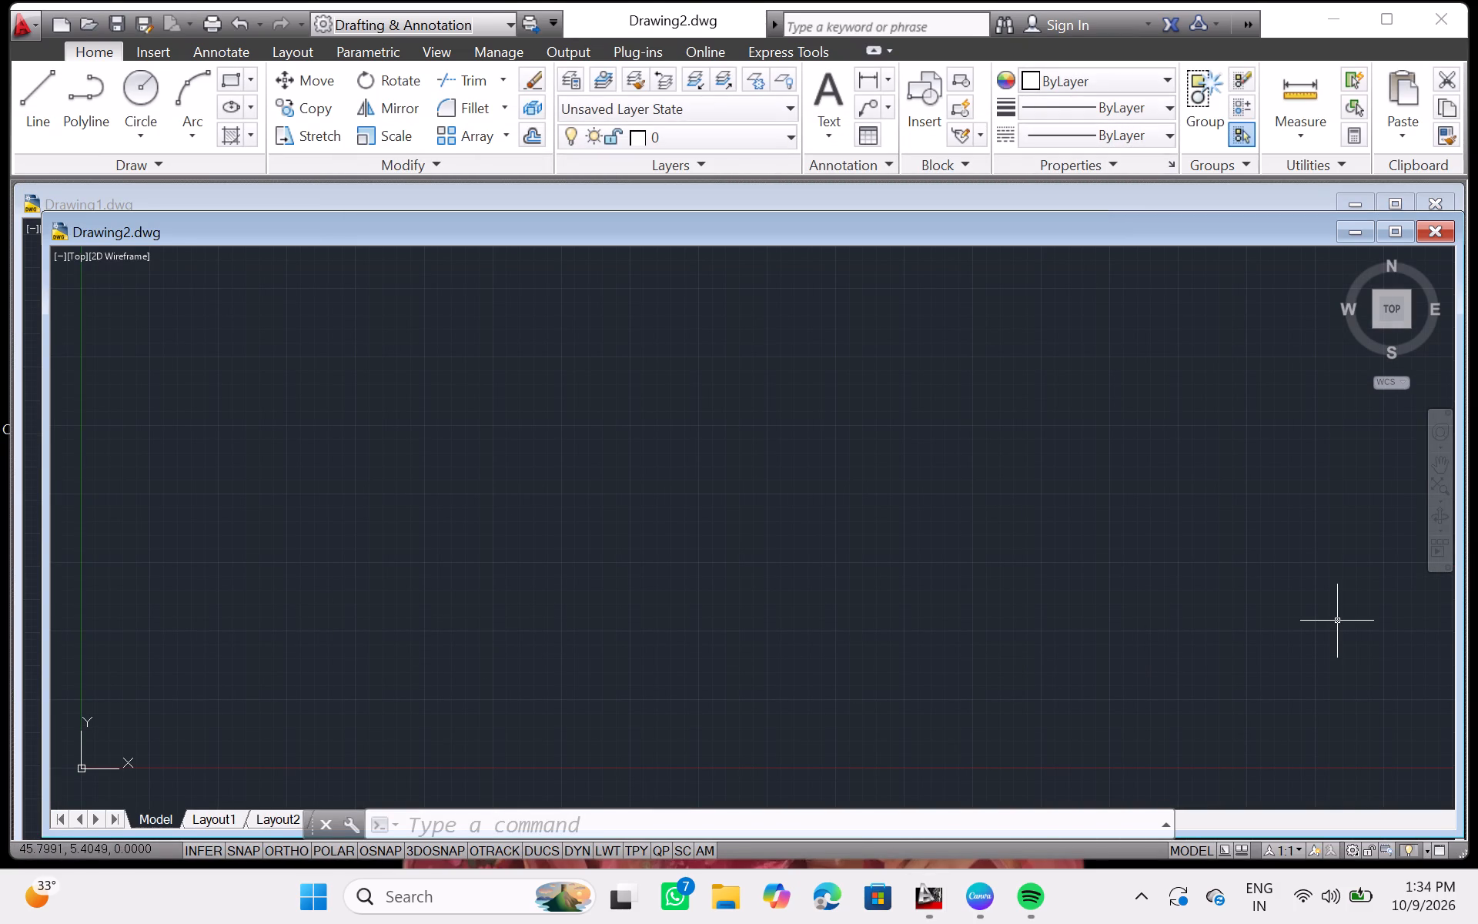
Minimise the Drawing1.dwg window and maximise the Drawing2.dwg window.
click(1349, 199)
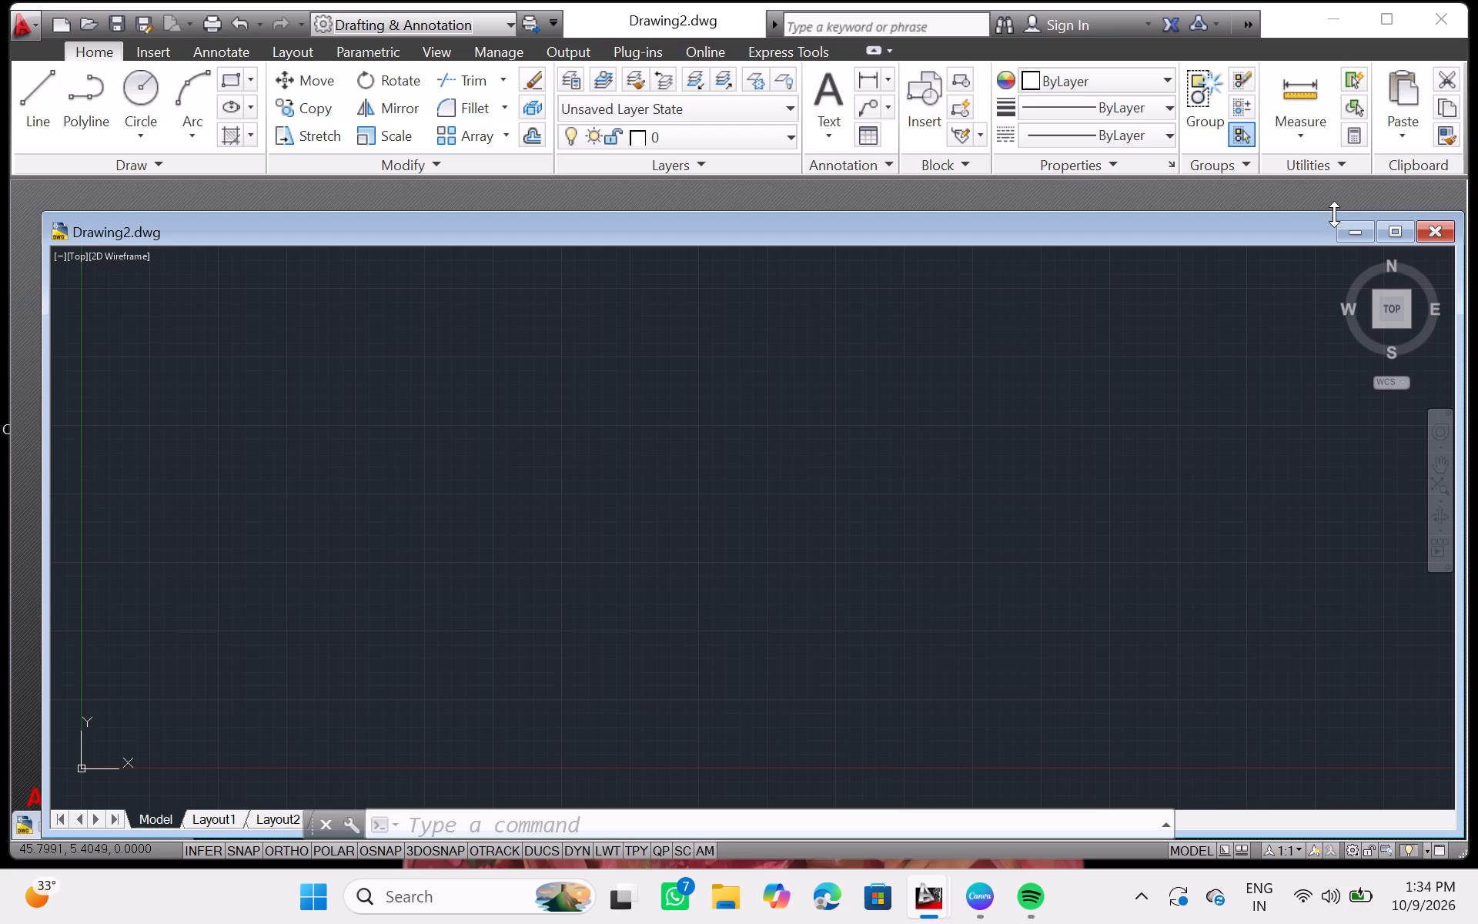
click(1385, 225)
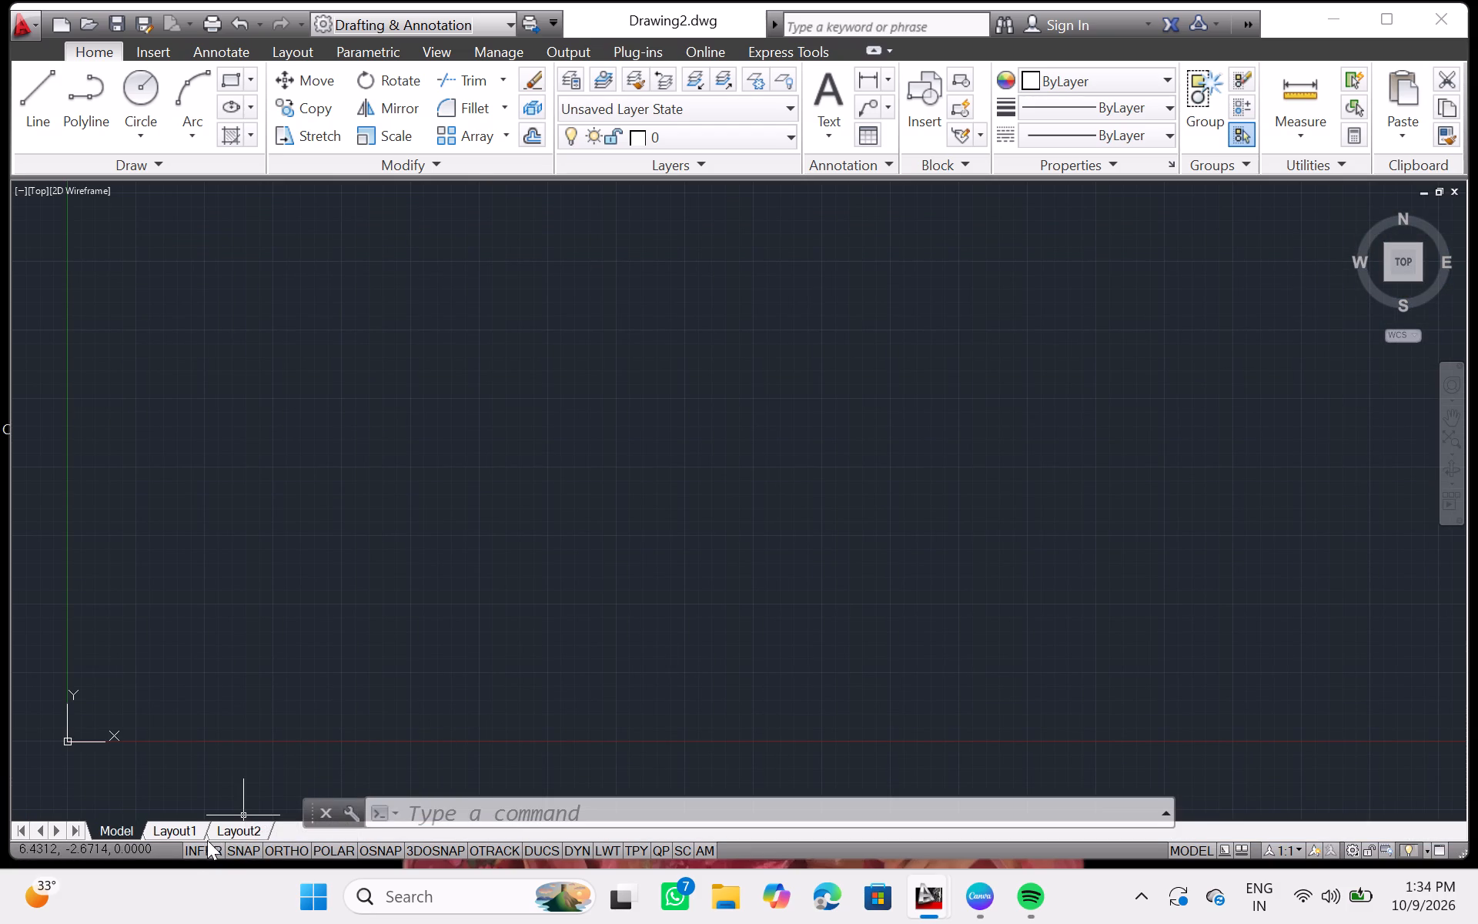
Set the drafting-aid toggles on the status bar to display as icons instead of text labels.
right_click(189, 850)
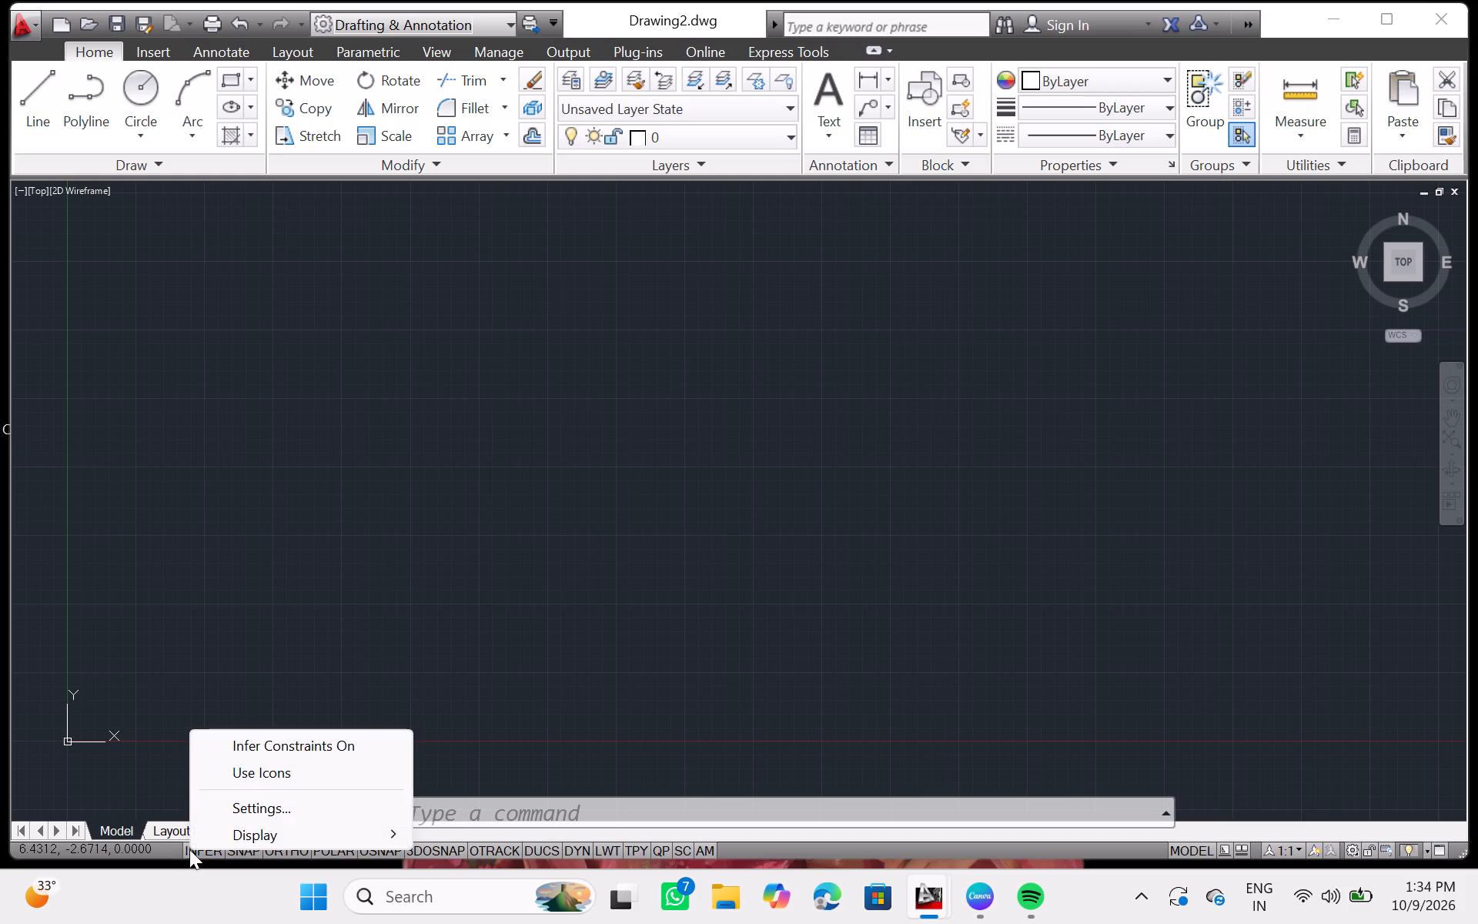
click(264, 775)
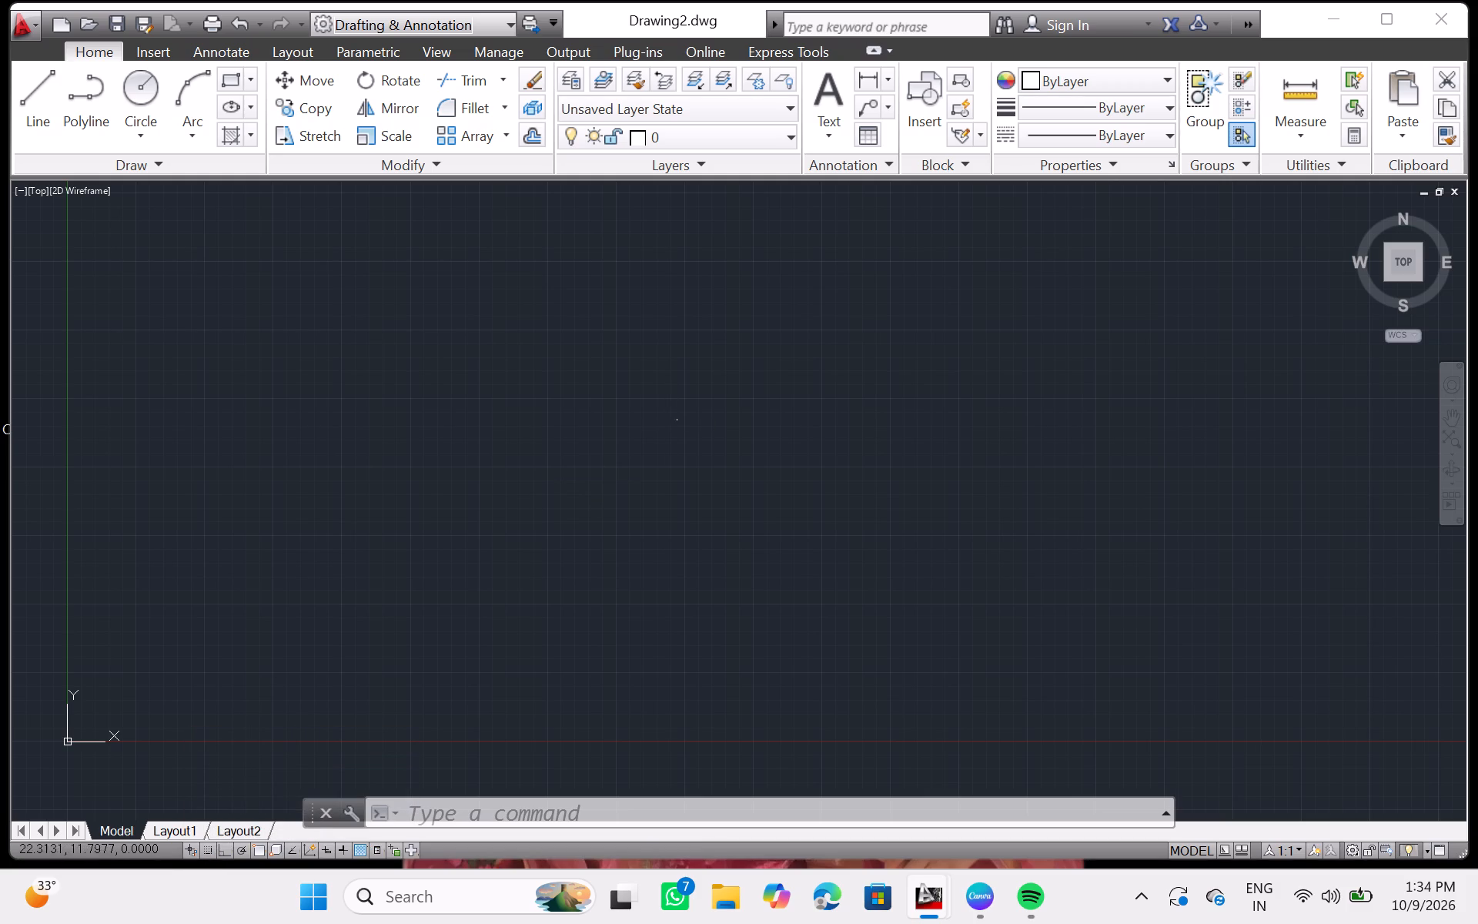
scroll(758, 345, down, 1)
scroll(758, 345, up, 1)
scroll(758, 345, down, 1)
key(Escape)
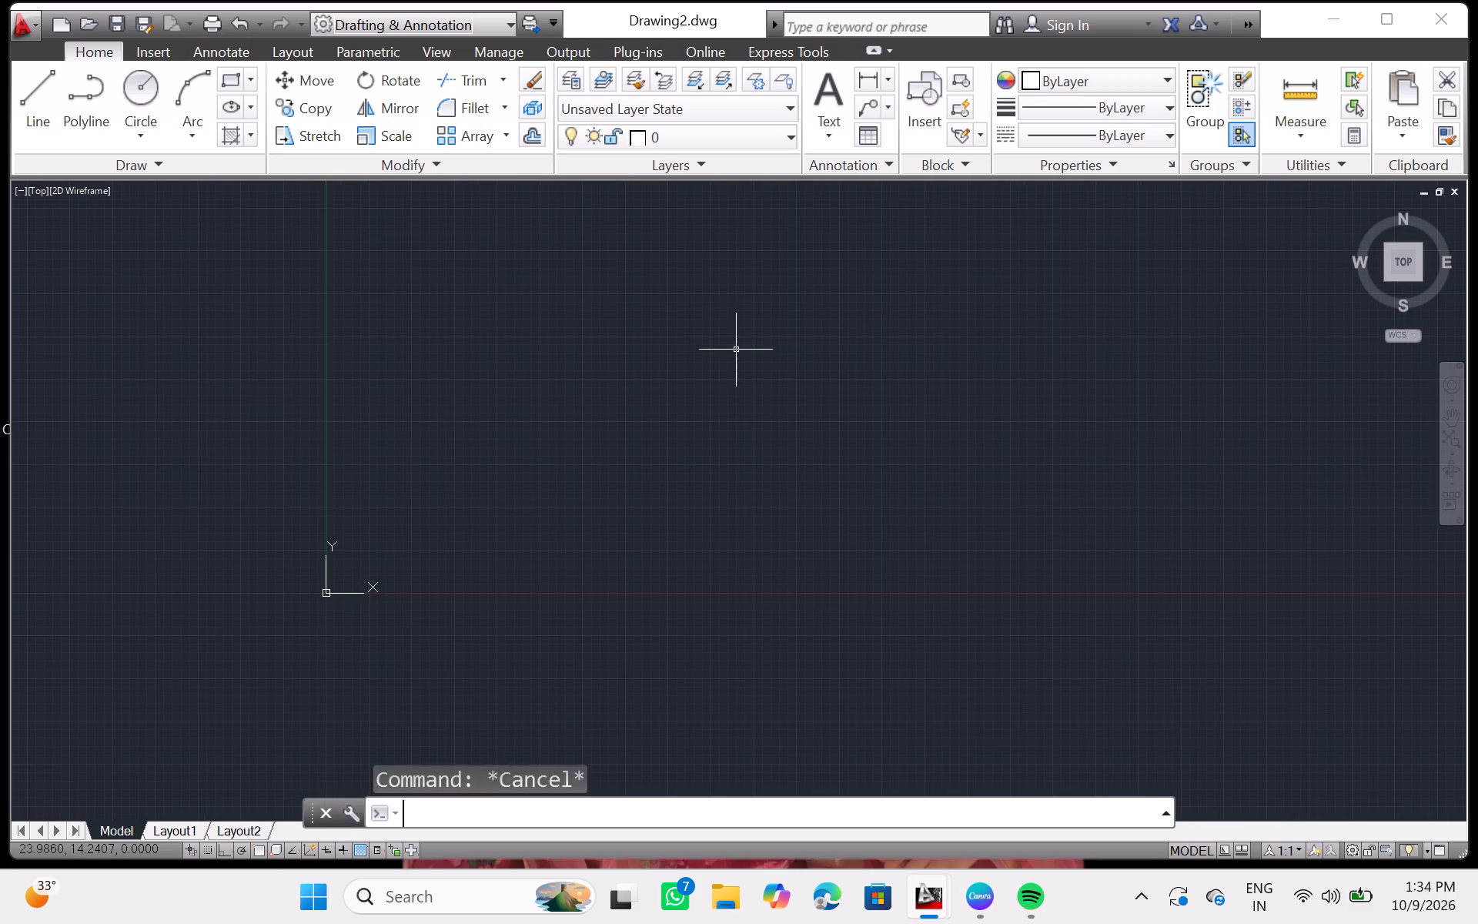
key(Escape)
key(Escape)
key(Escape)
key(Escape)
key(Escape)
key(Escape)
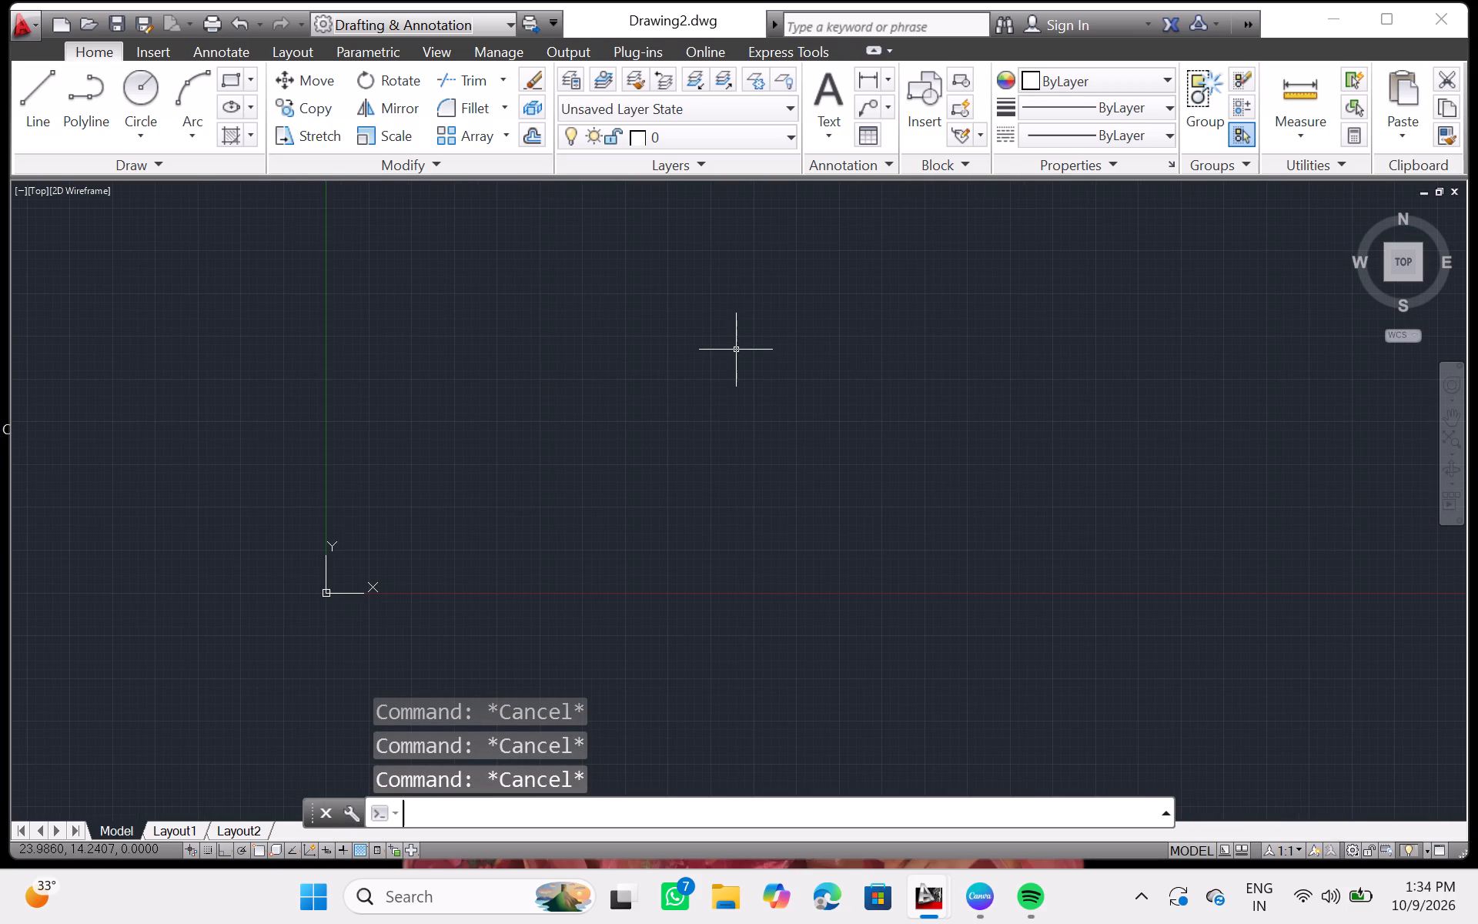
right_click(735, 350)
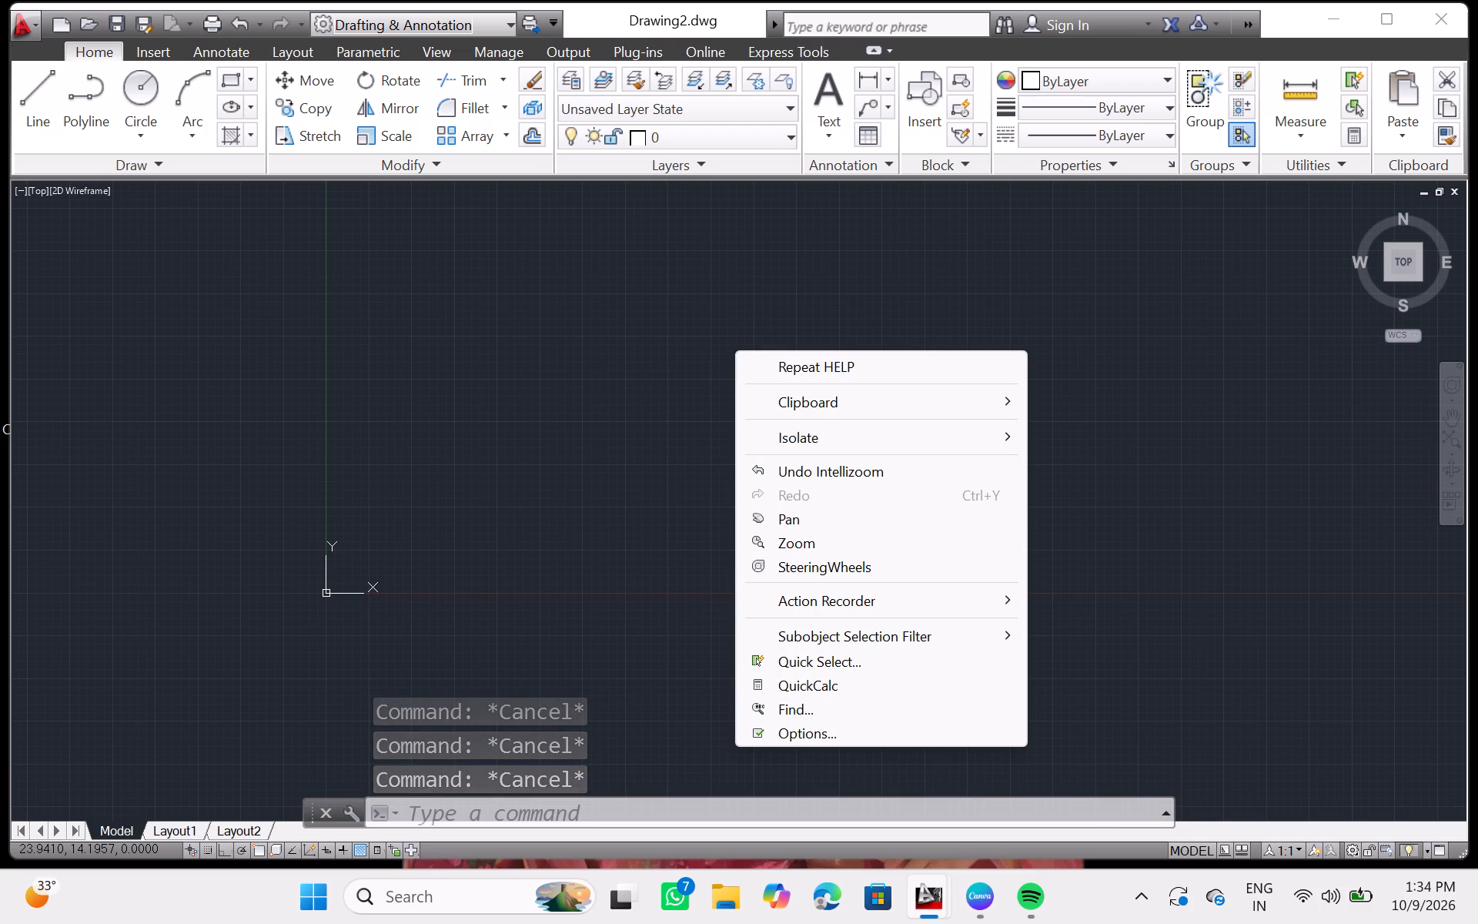
Minimise AutoCAD and launch Fuji from the desktop.
click(1329, 20)
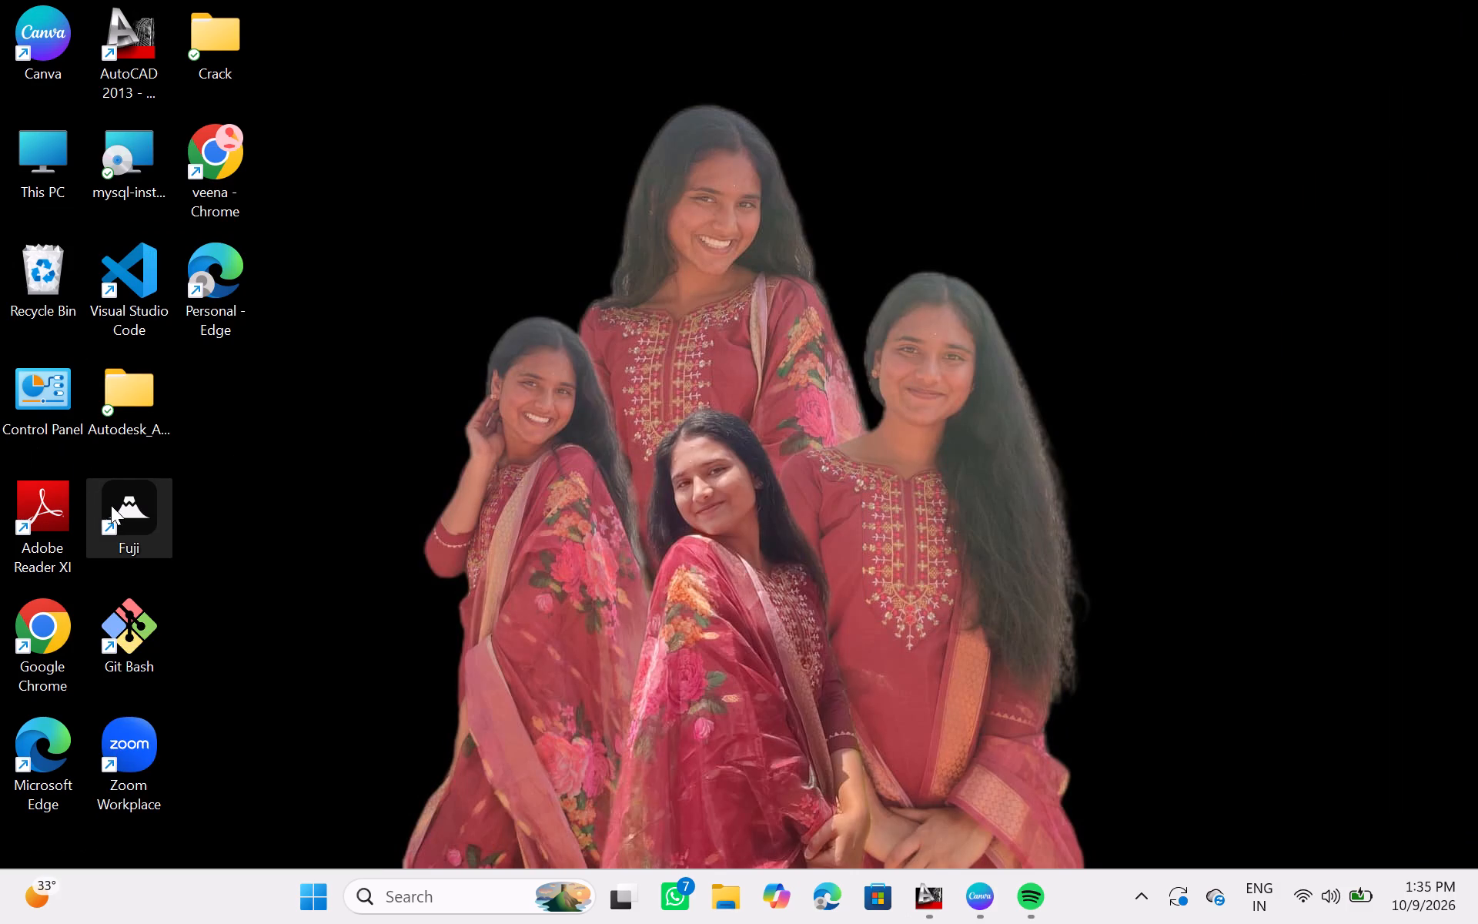
double_click(111, 505)
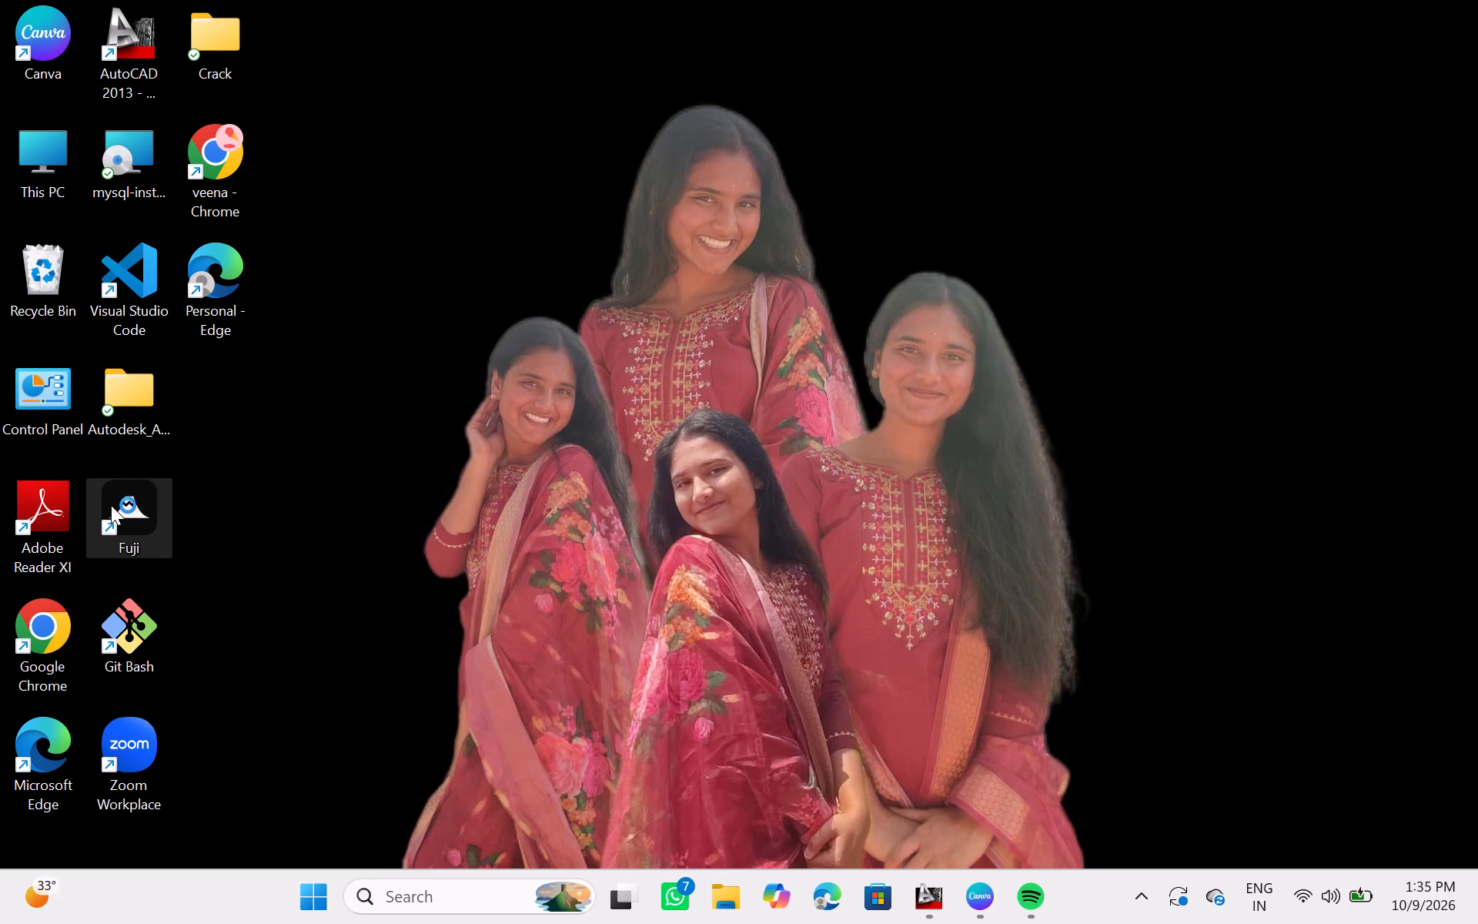
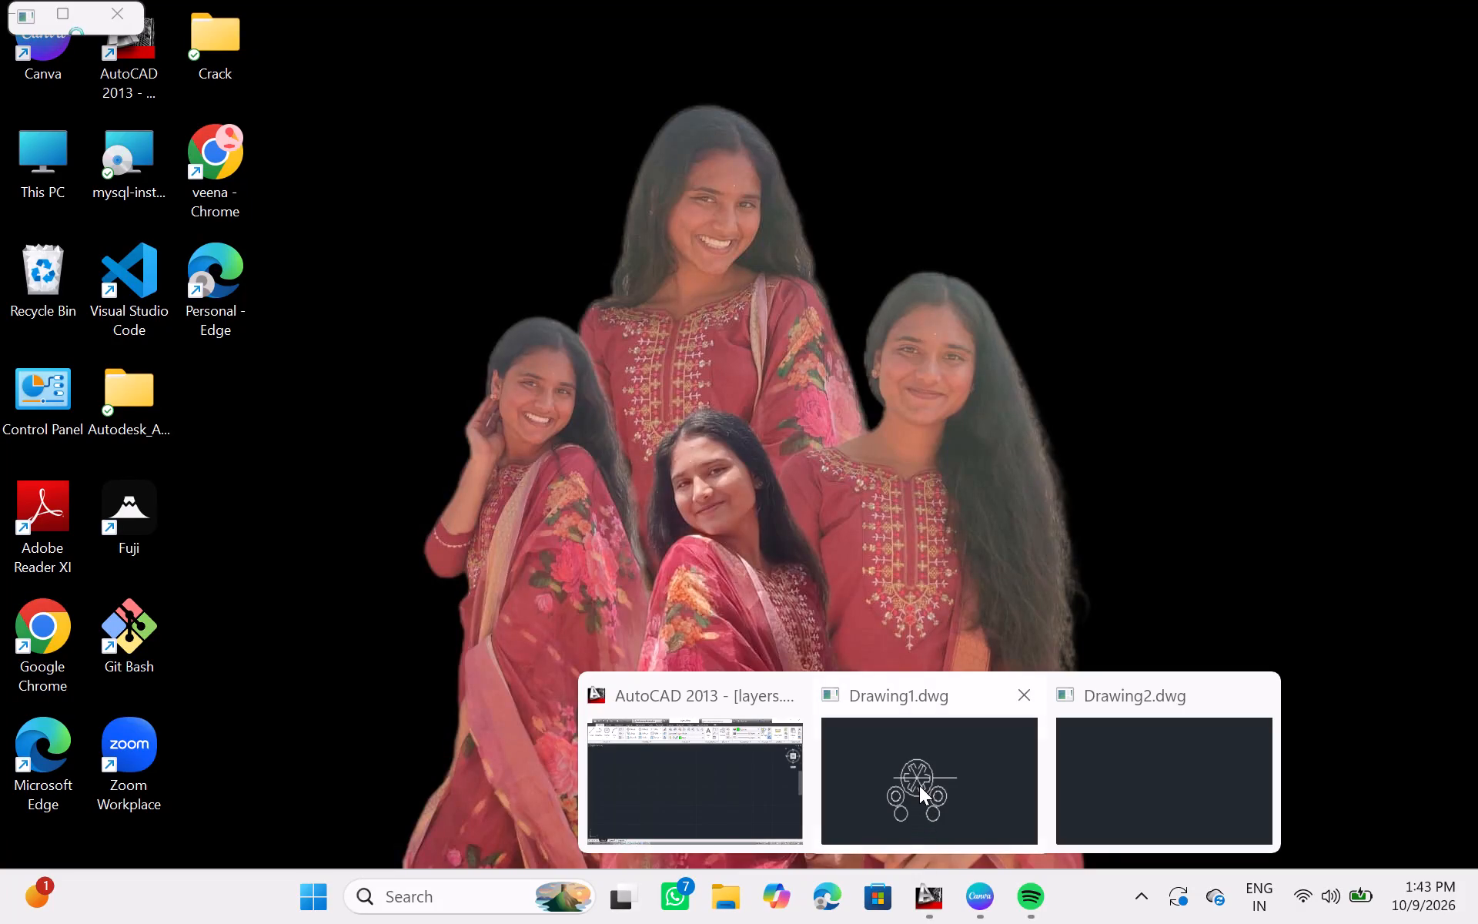
Switch to AutoCAD by closing Drawing1.dwg and discard its changes.
click(1010, 696)
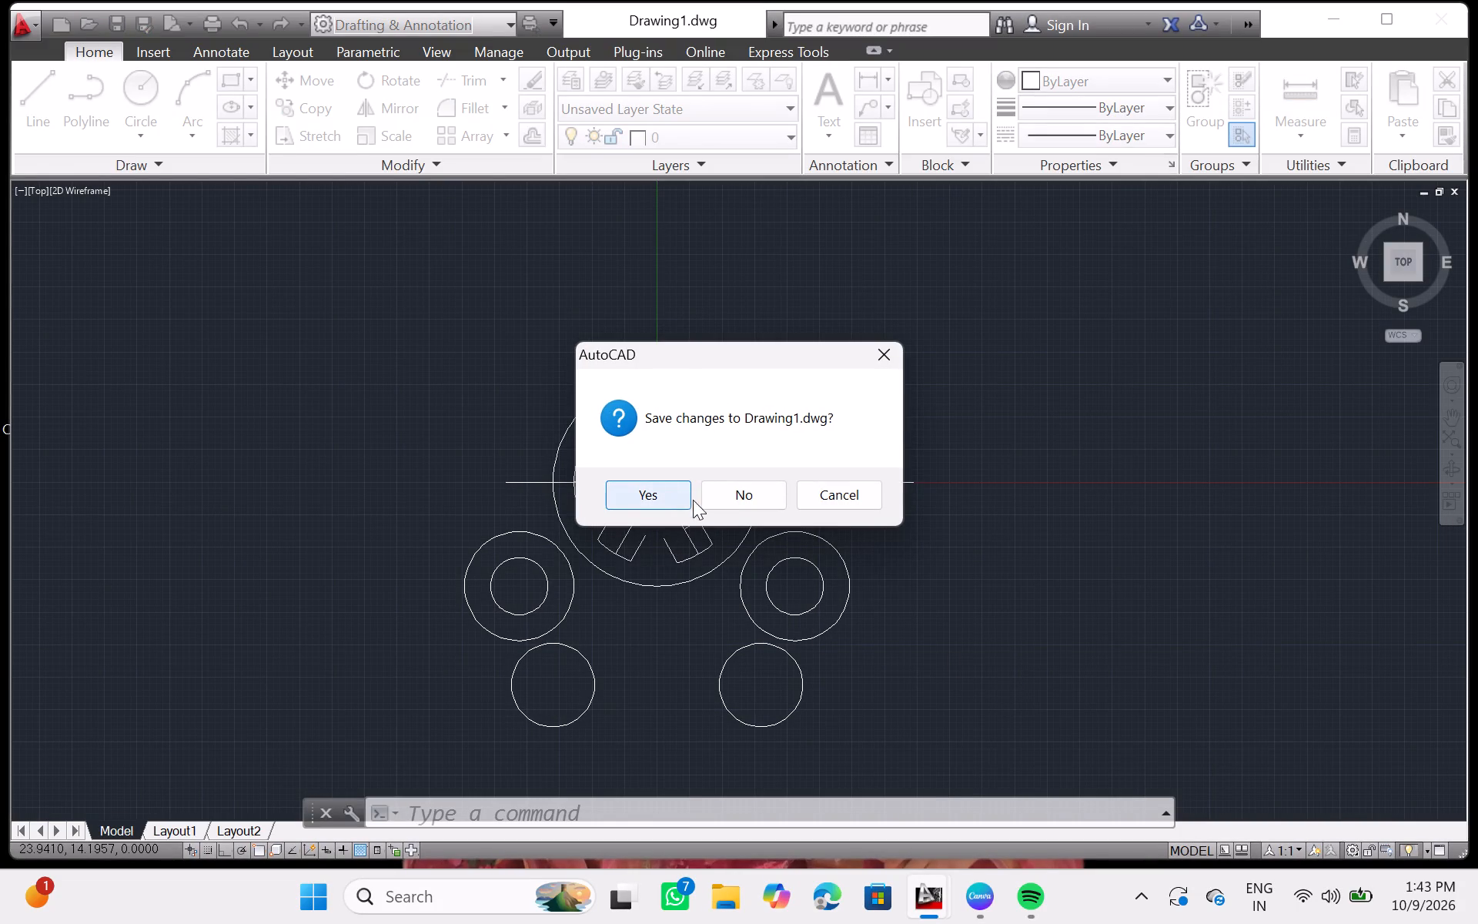
click(739, 499)
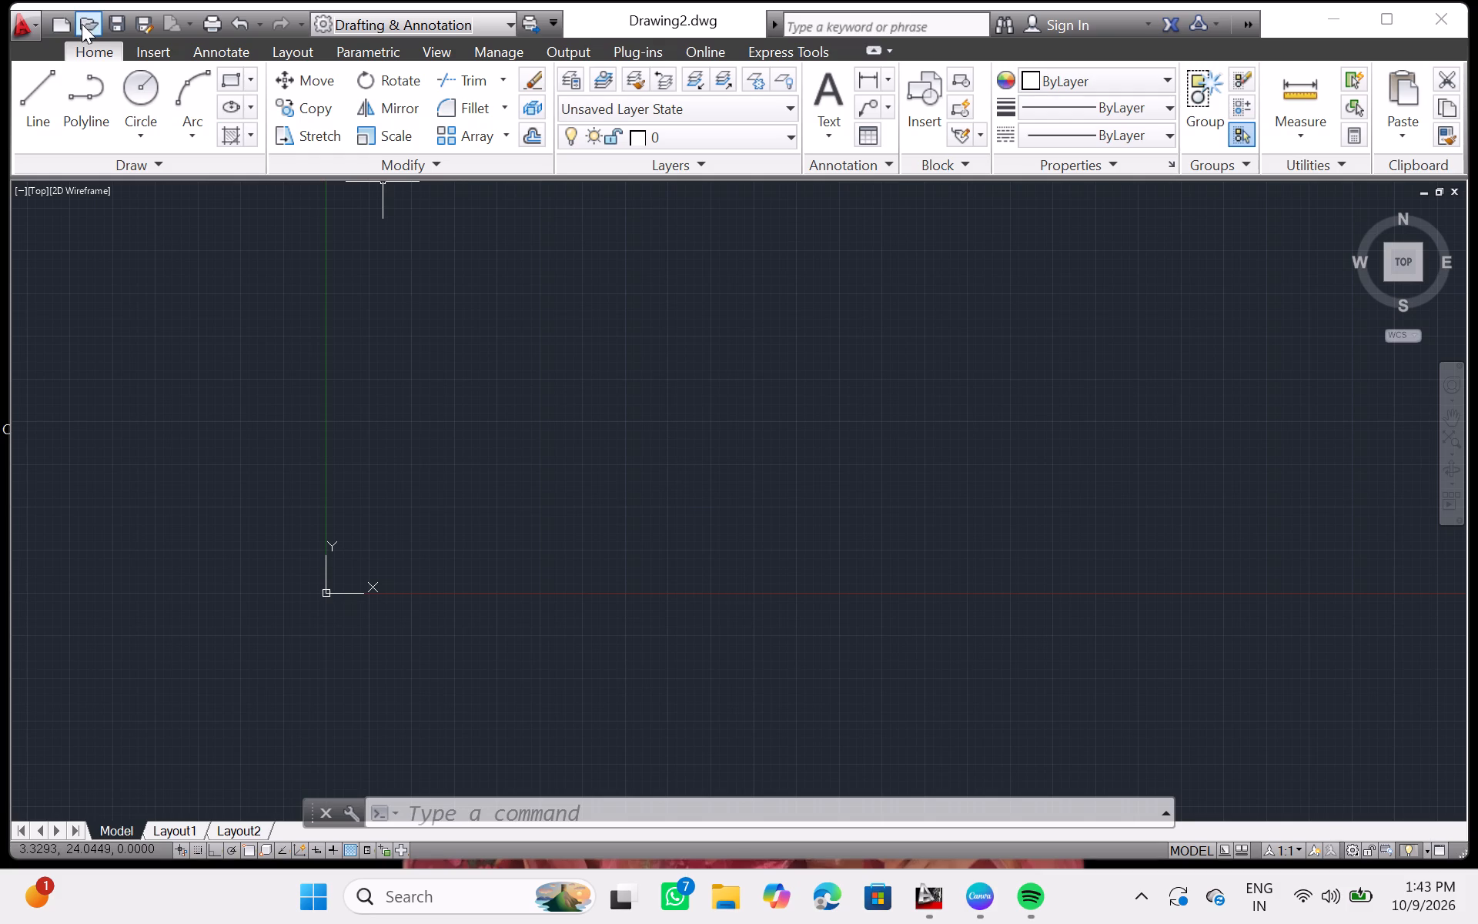
Create another new drawing from the acad template.
click(37, 25)
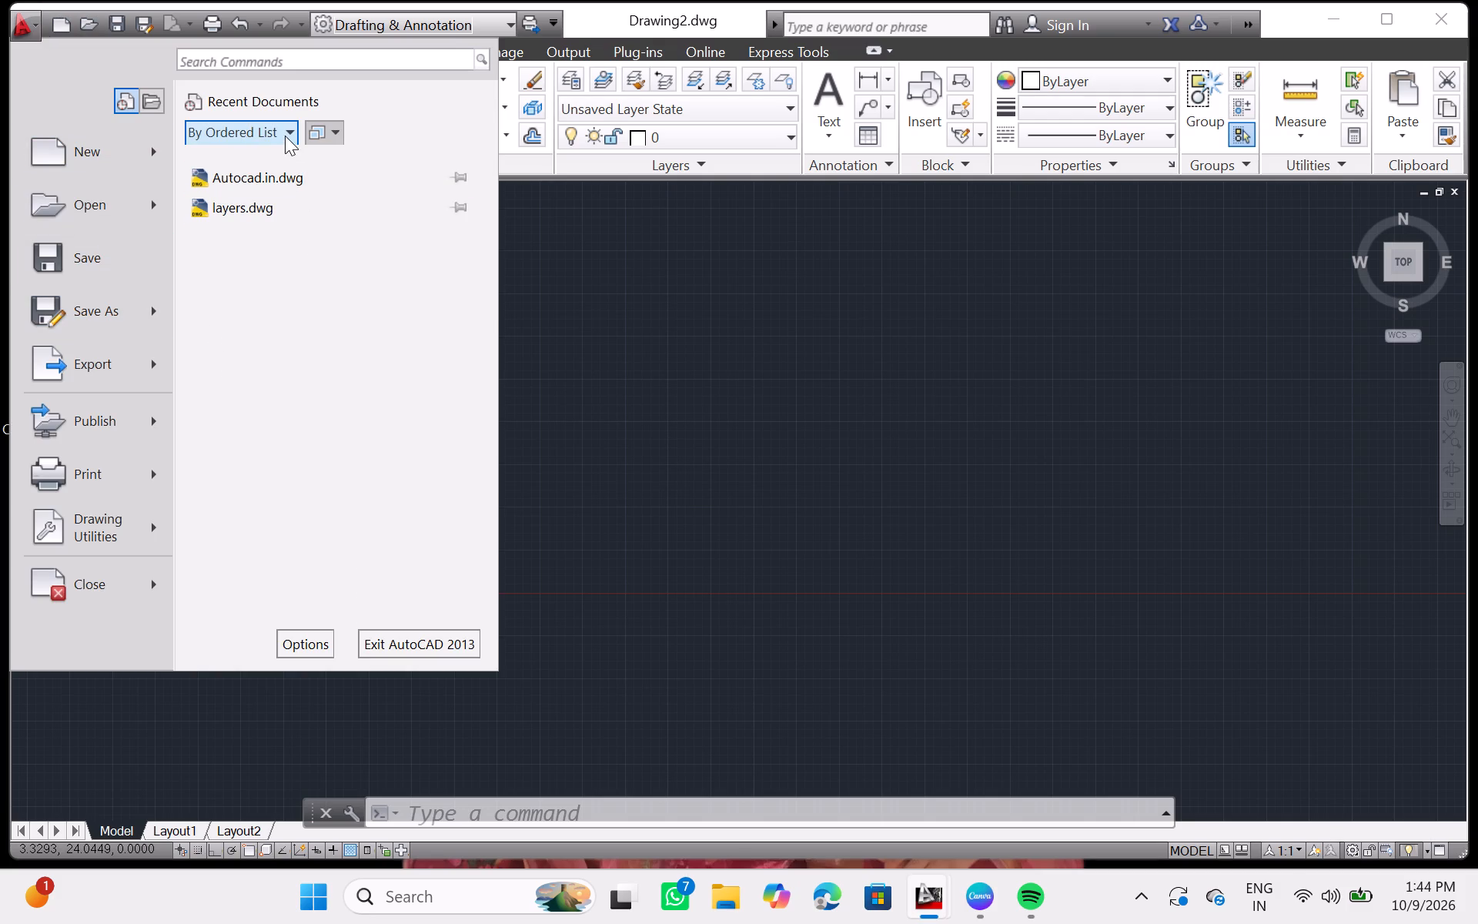
click(144, 152)
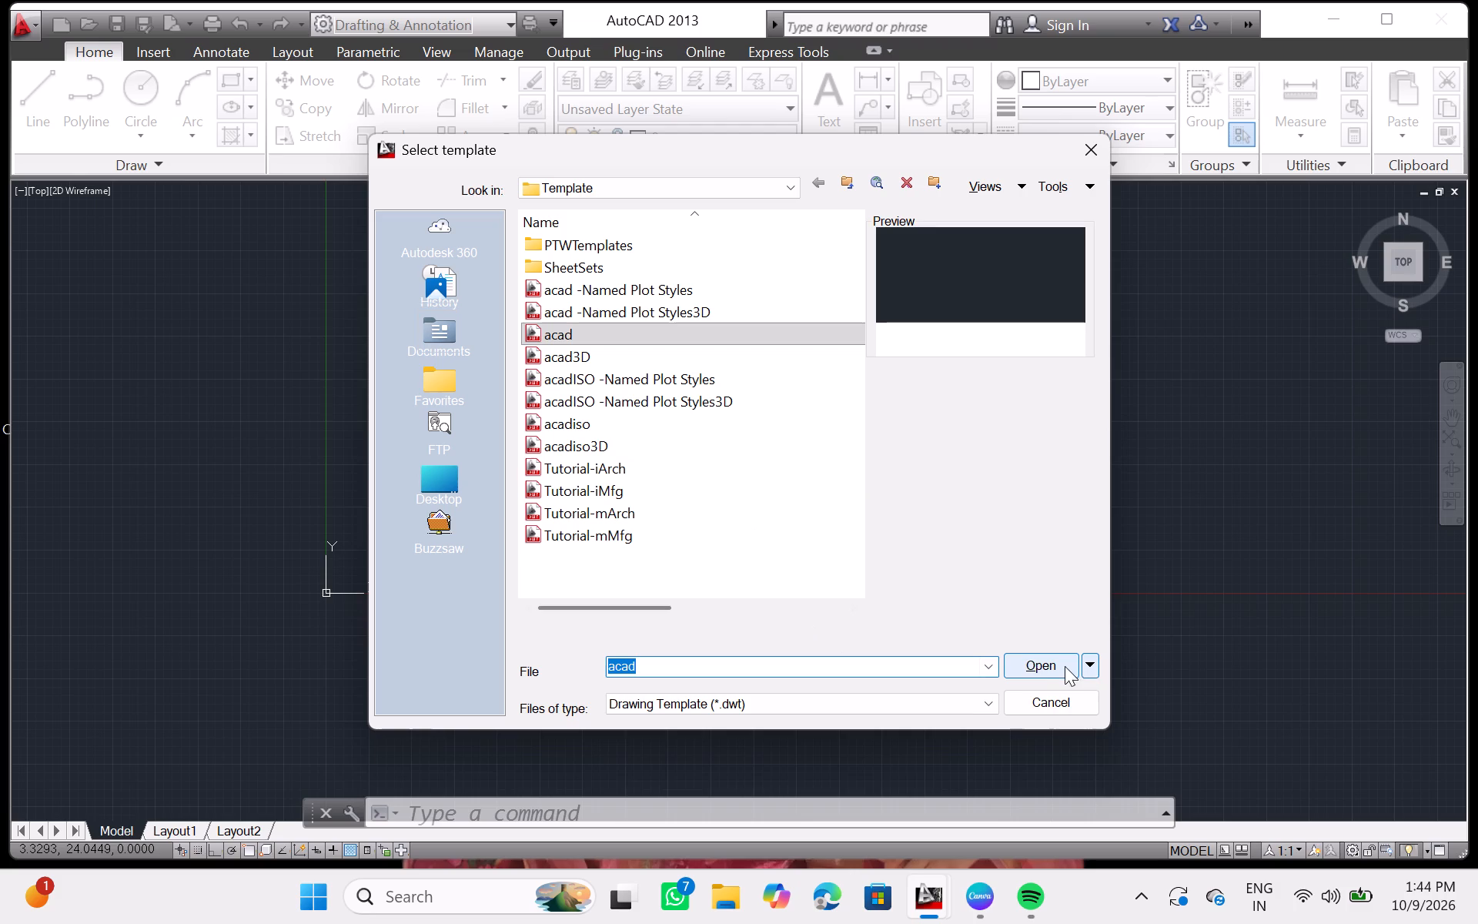
click(1053, 668)
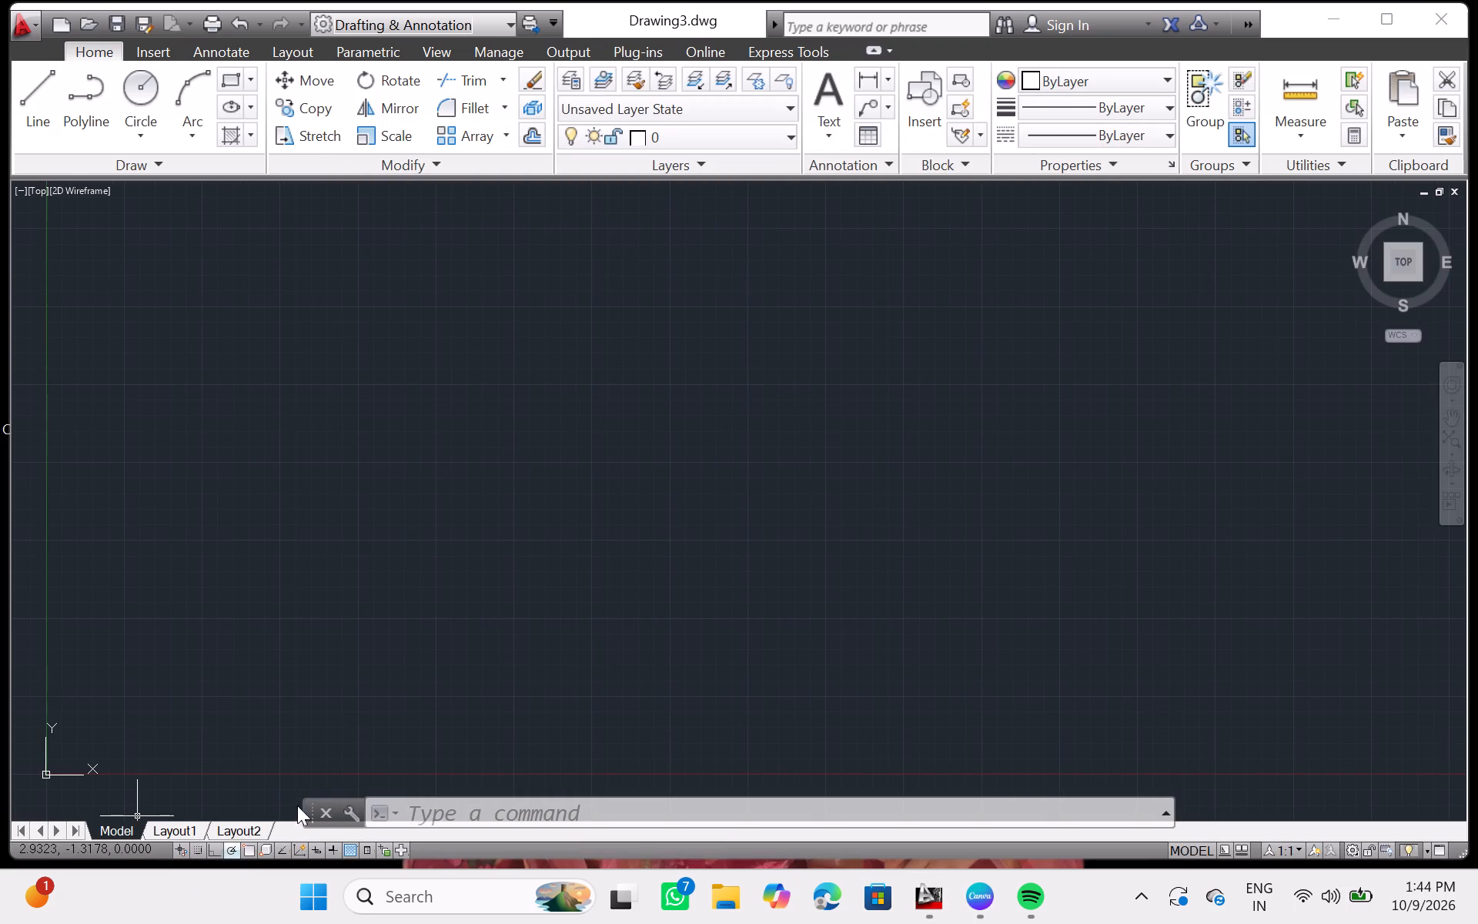
Configure the drawing units to a length precision of 0.00 and an insertion scale in millimeters.
scroll(497, 491, down, 2)
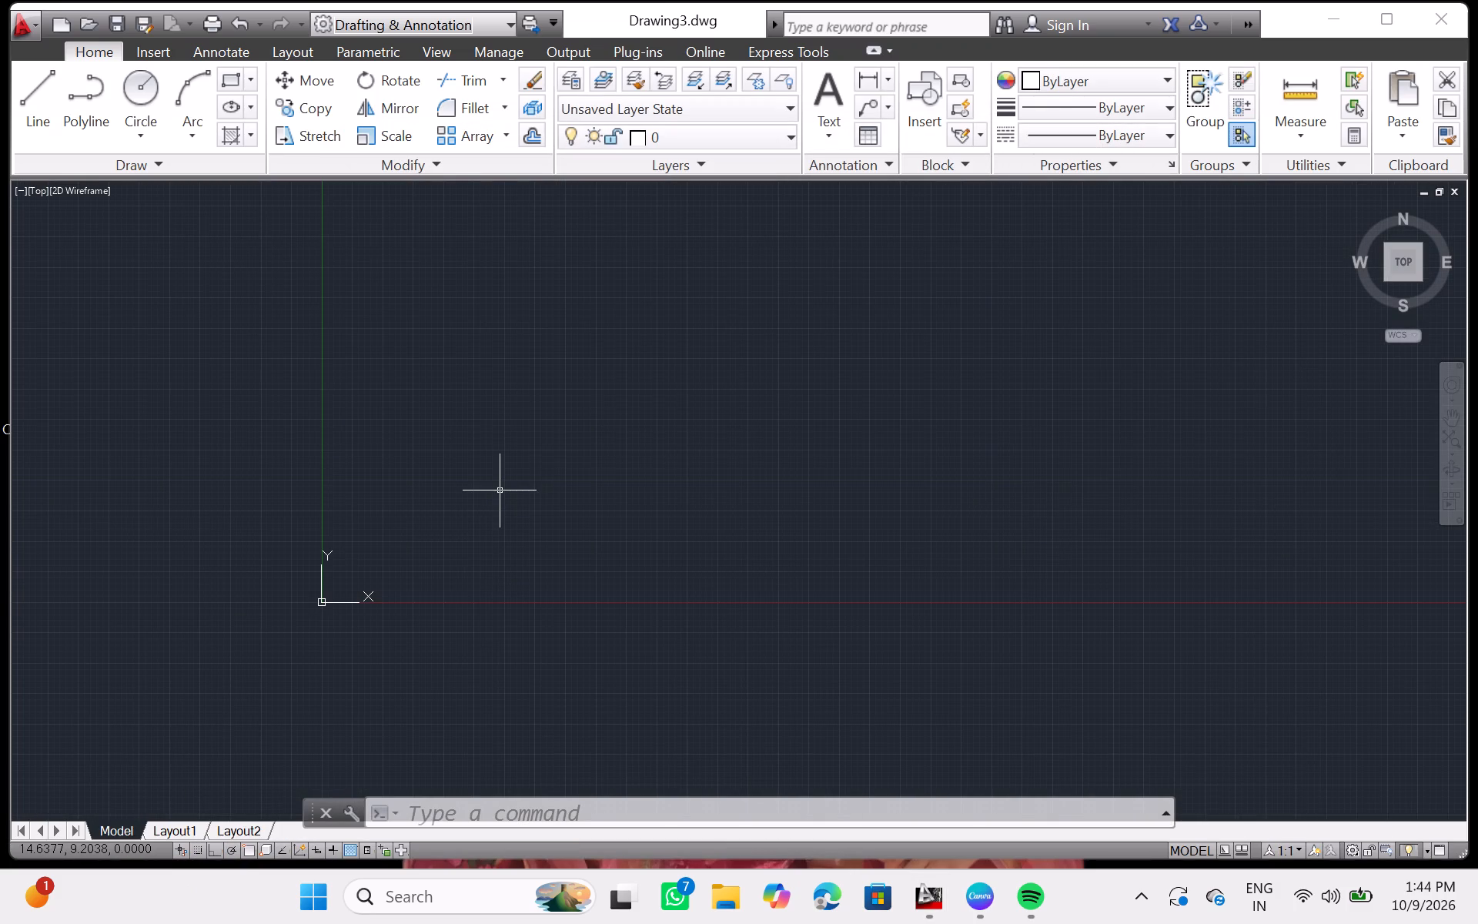
scroll(500, 489, up, 1)
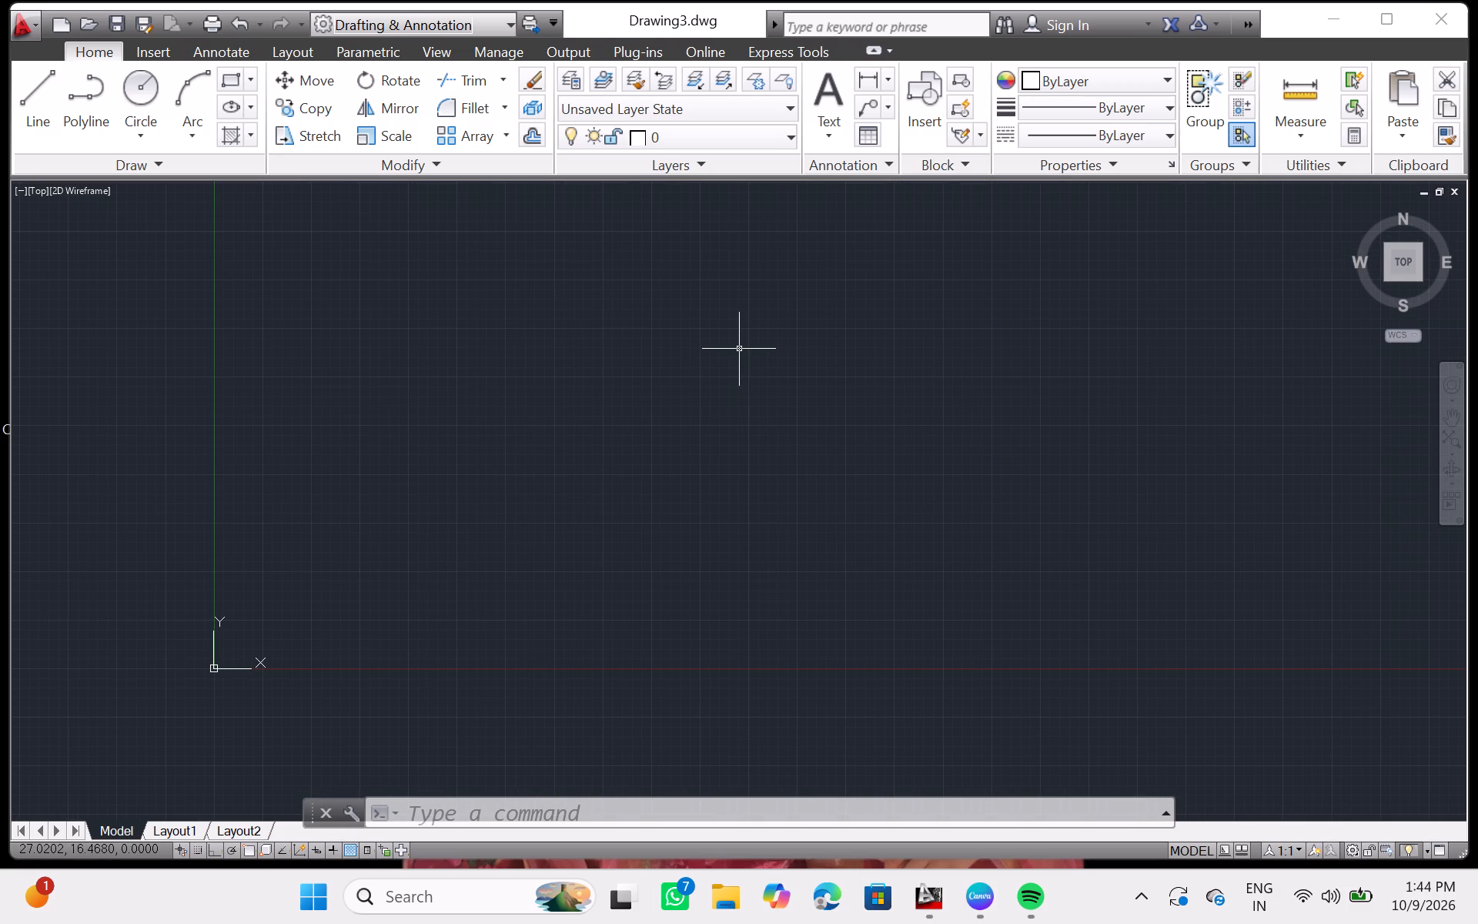
key(c)
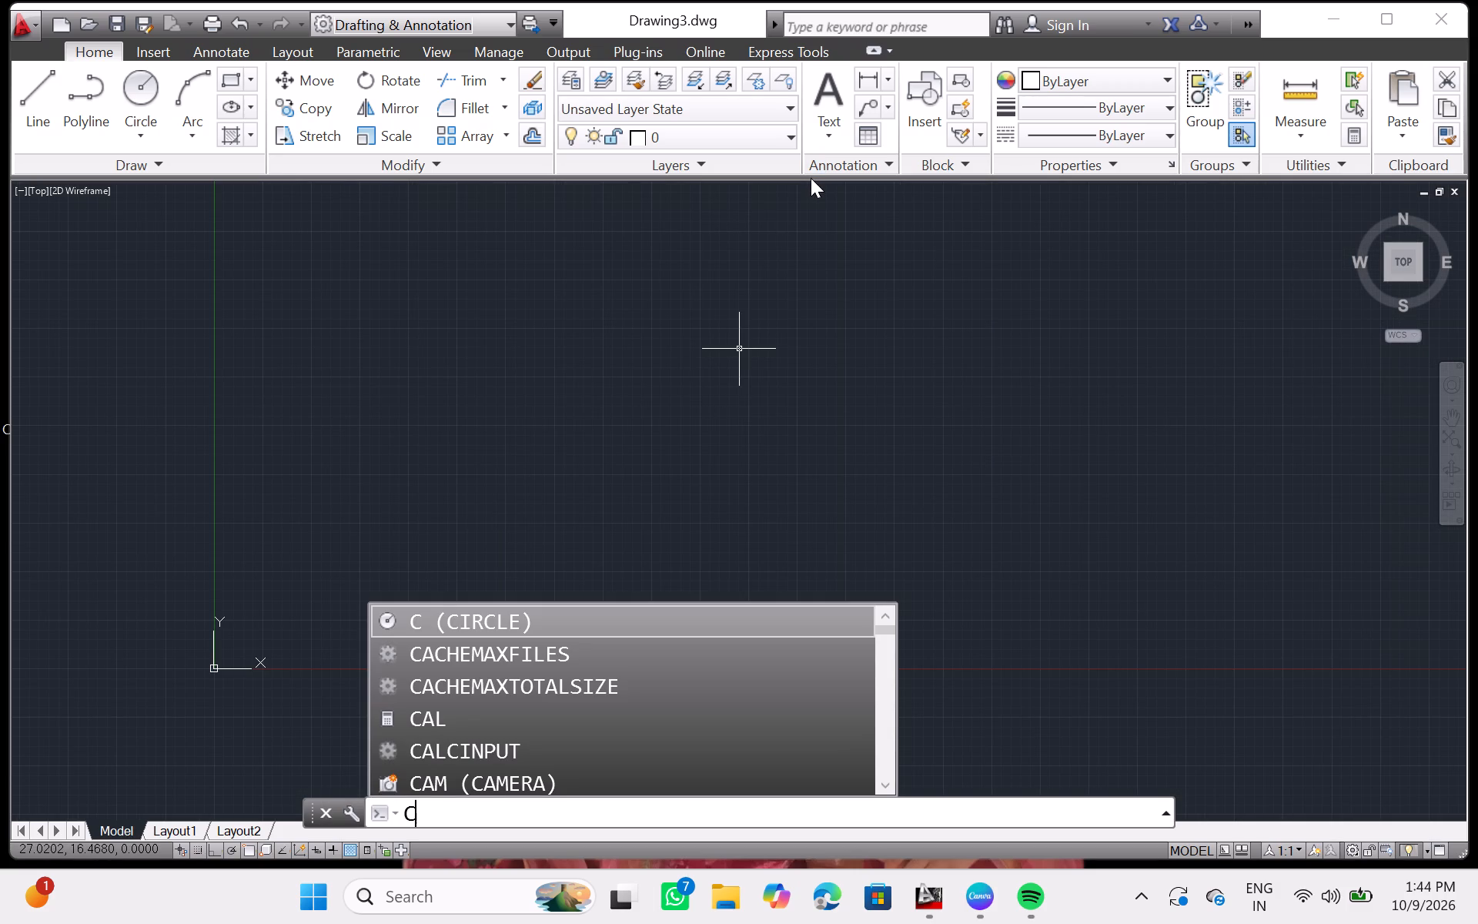
key(BackSpace)
text(un)
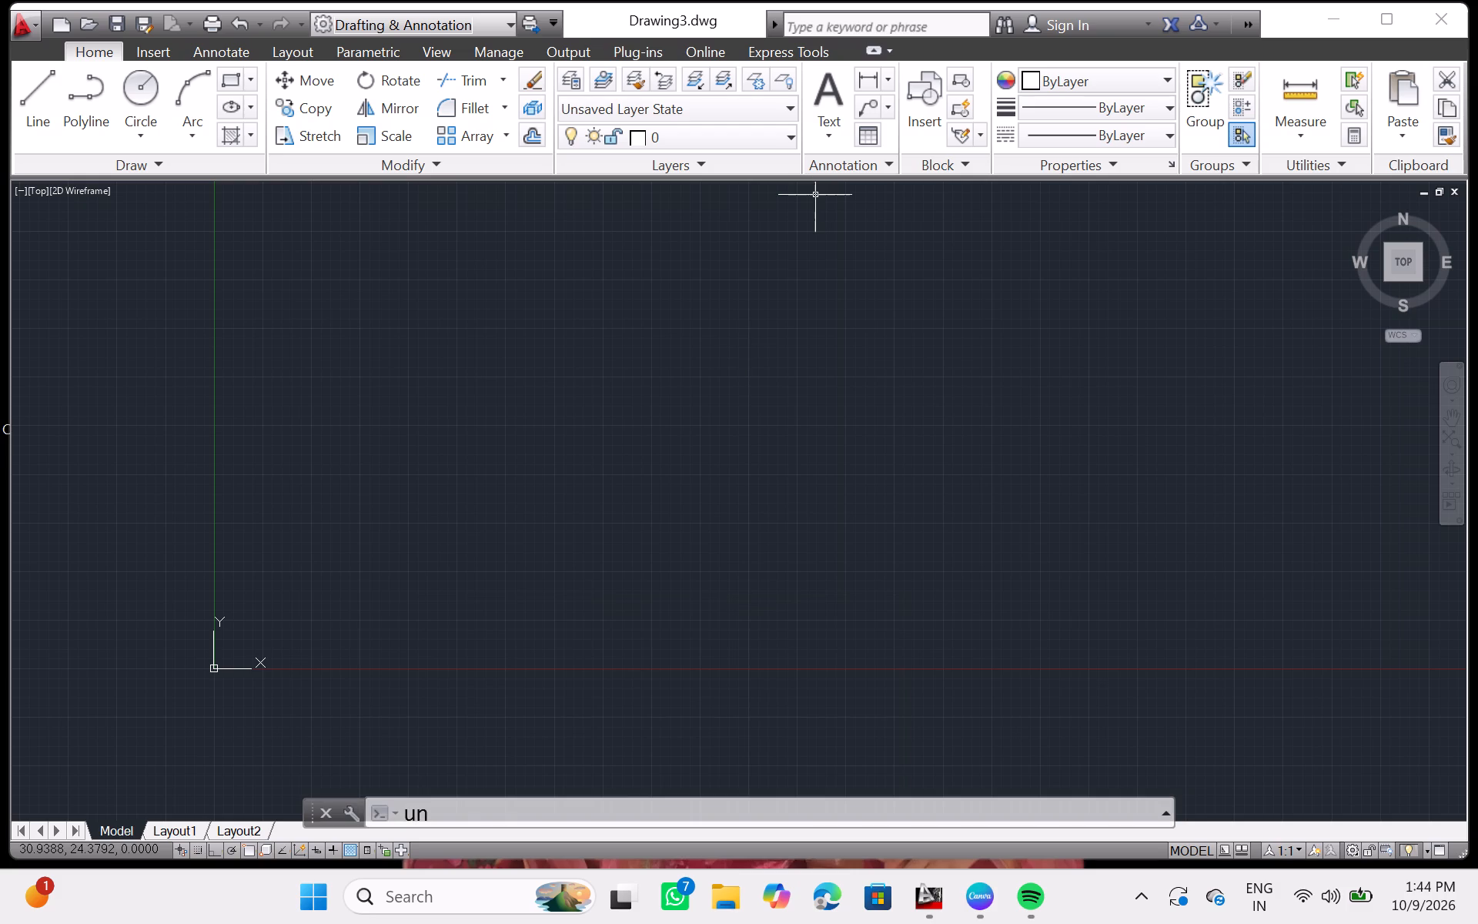
key(Return)
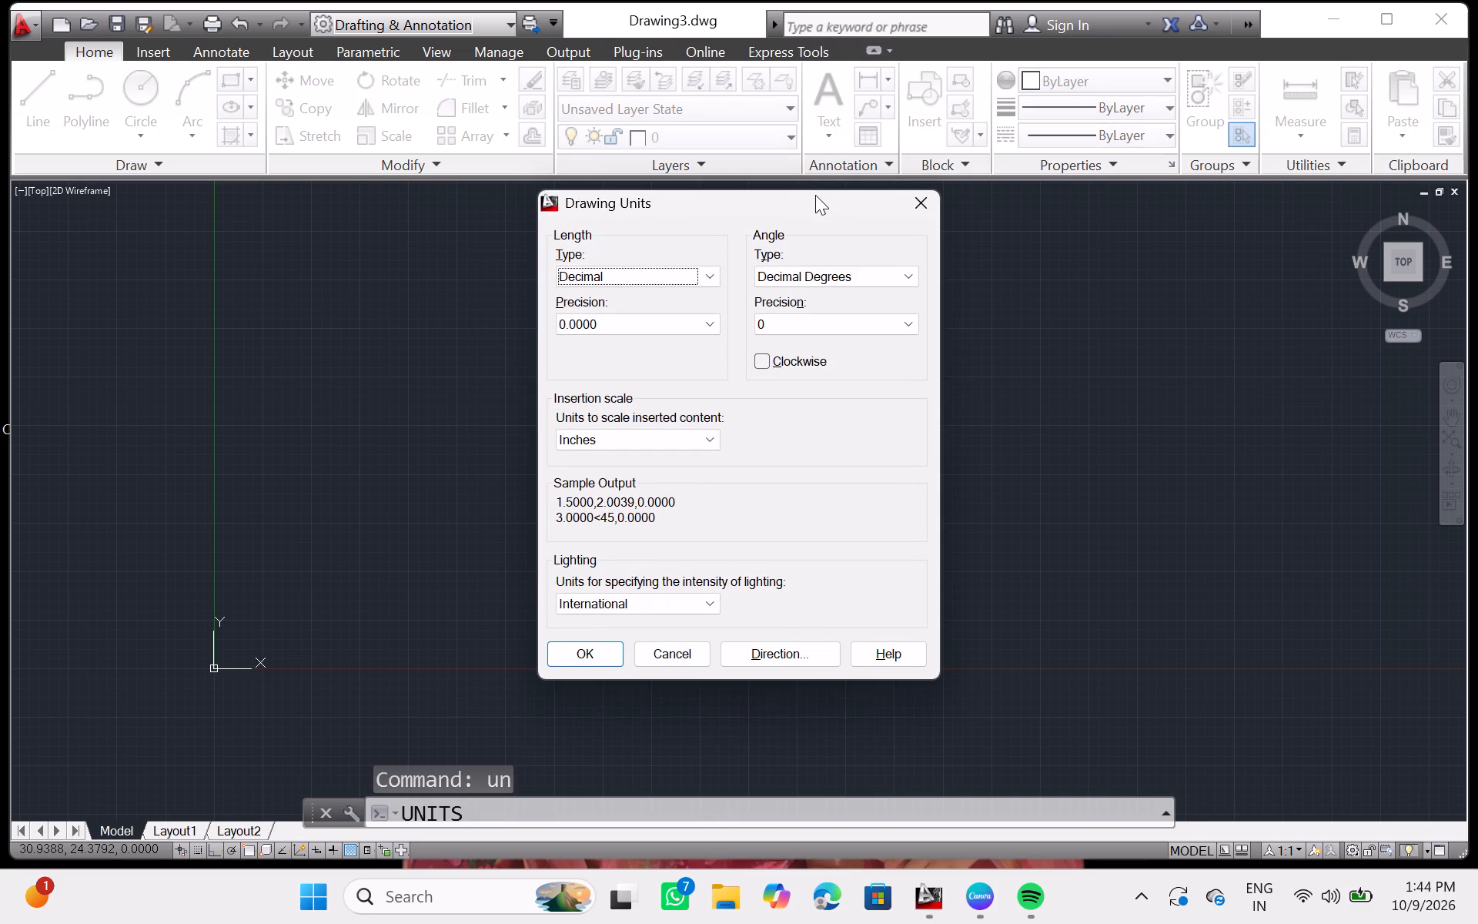
click(711, 323)
click(611, 374)
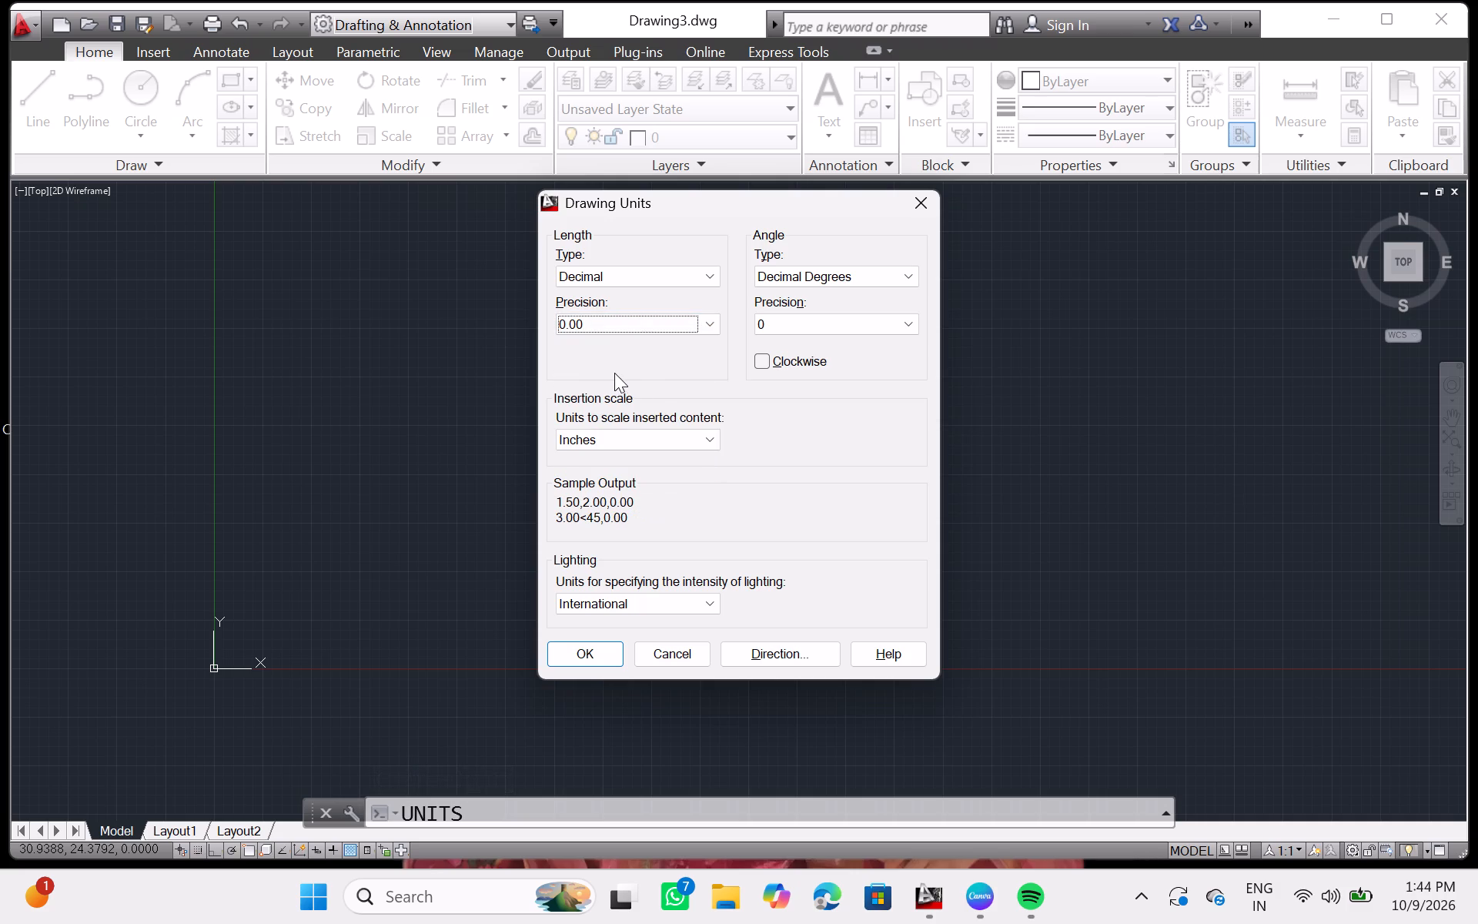
click(711, 437)
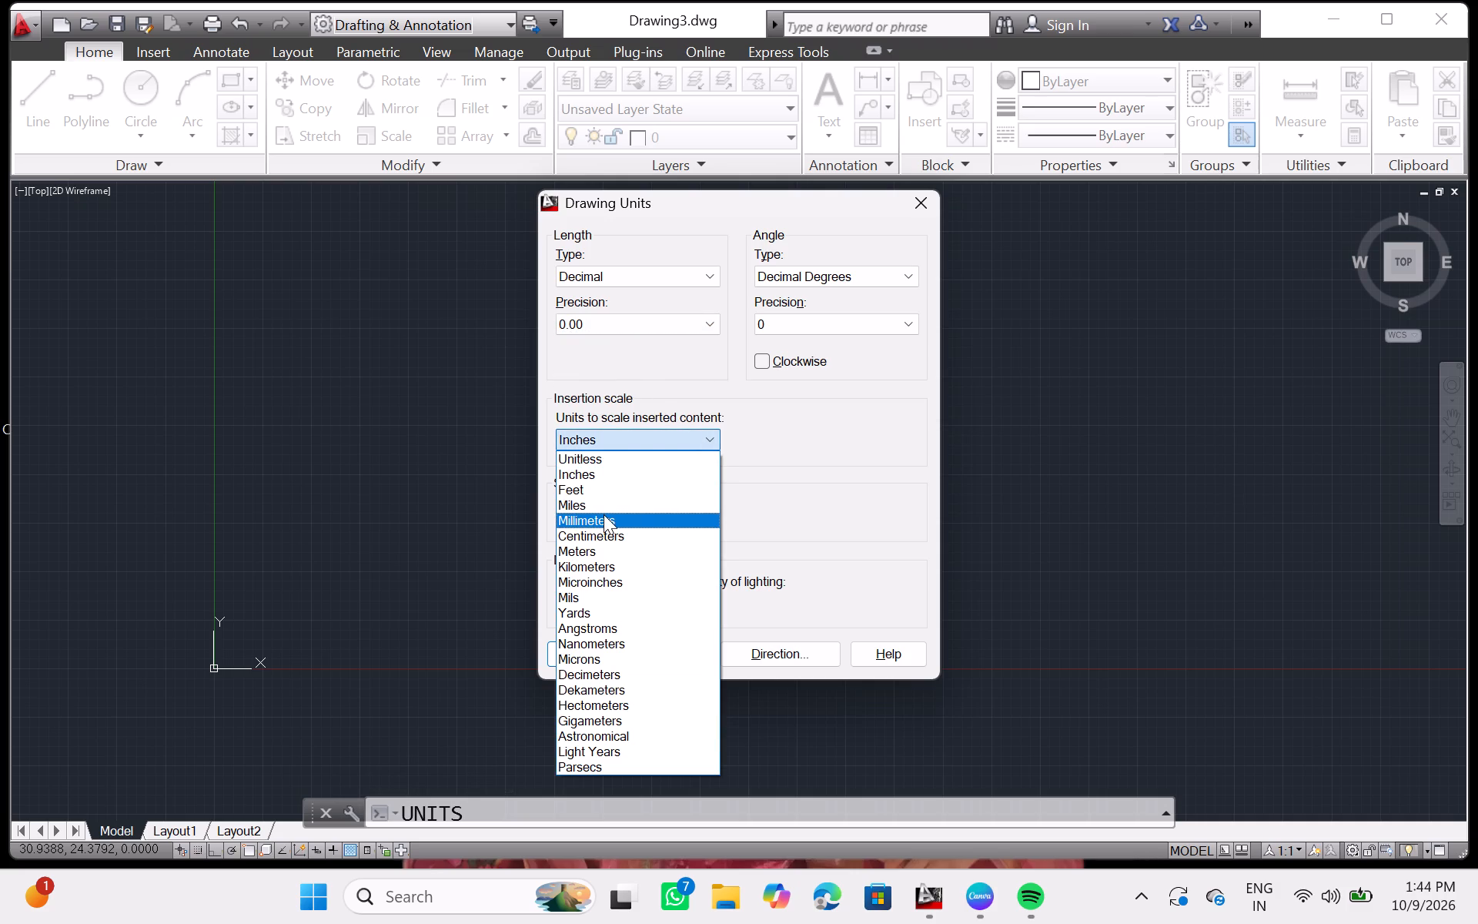
click(604, 514)
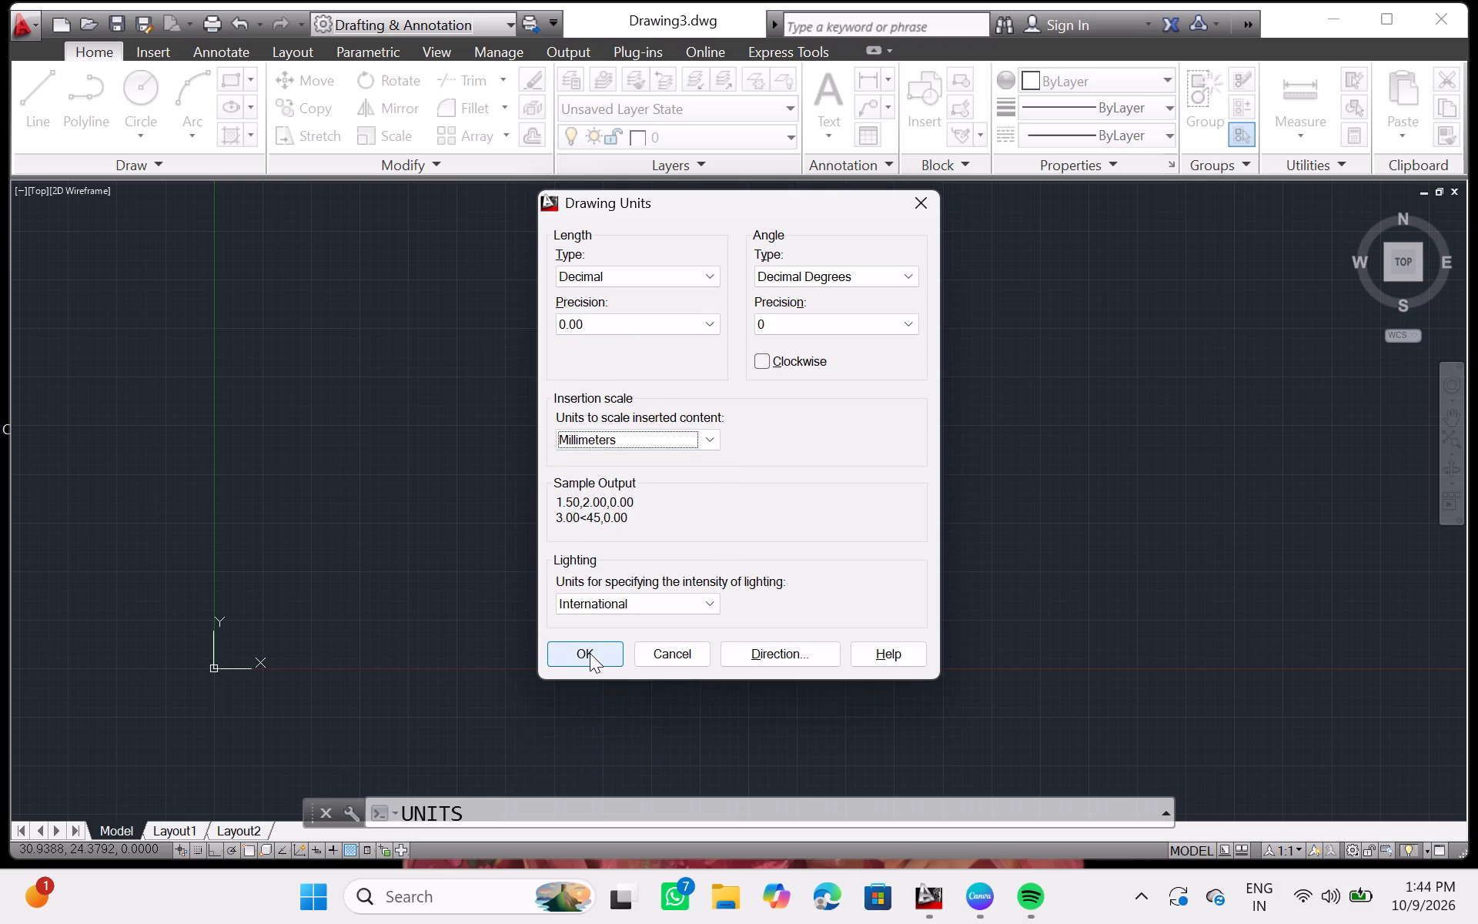
click(590, 653)
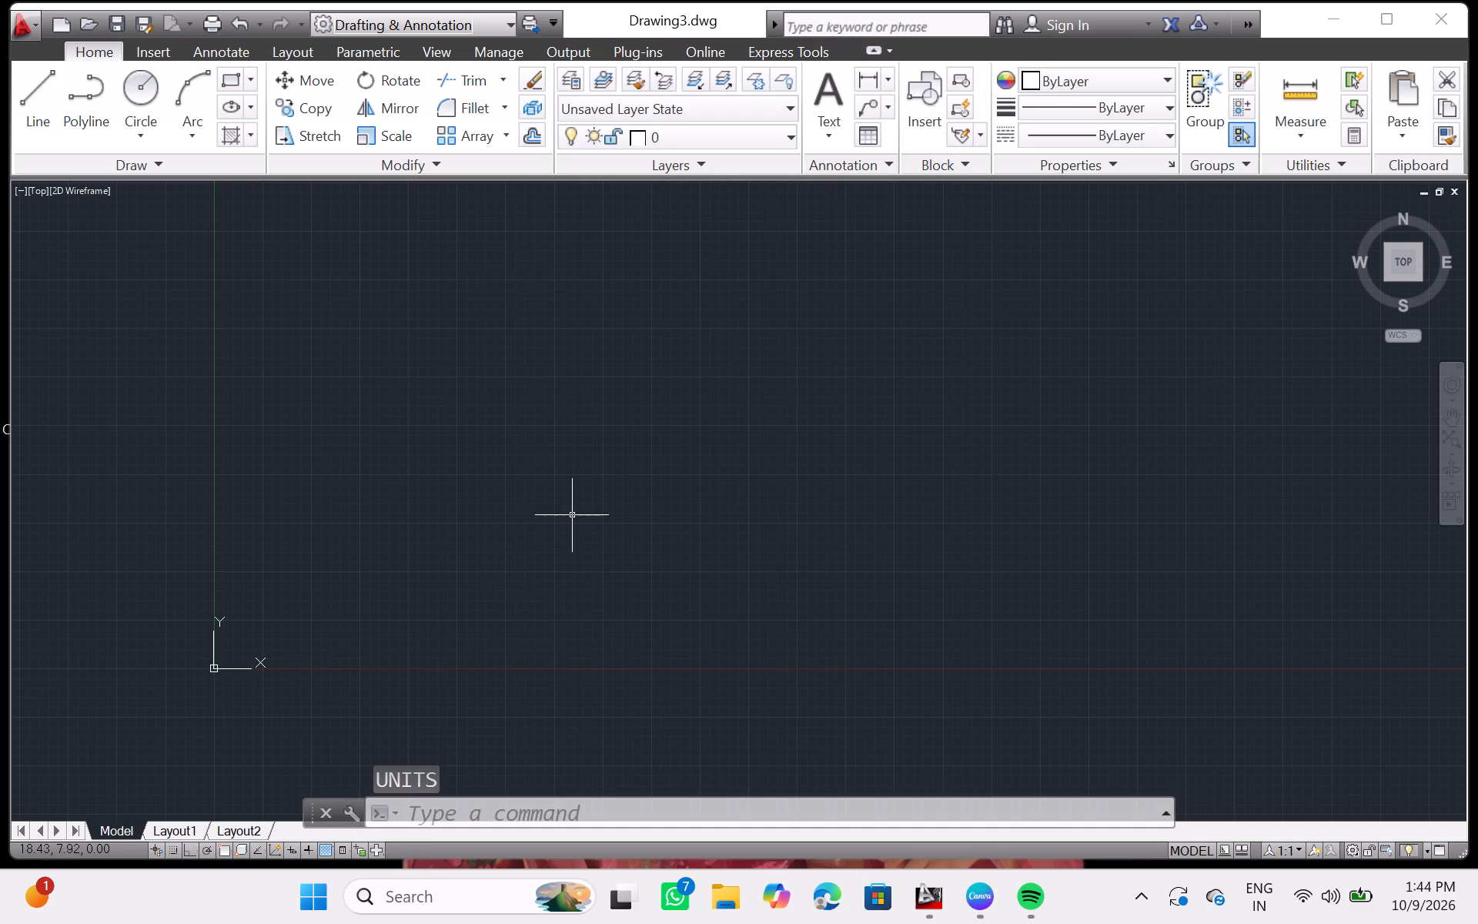
Draw a circle of radius 40 centred on the origin 0,0.
key(c)
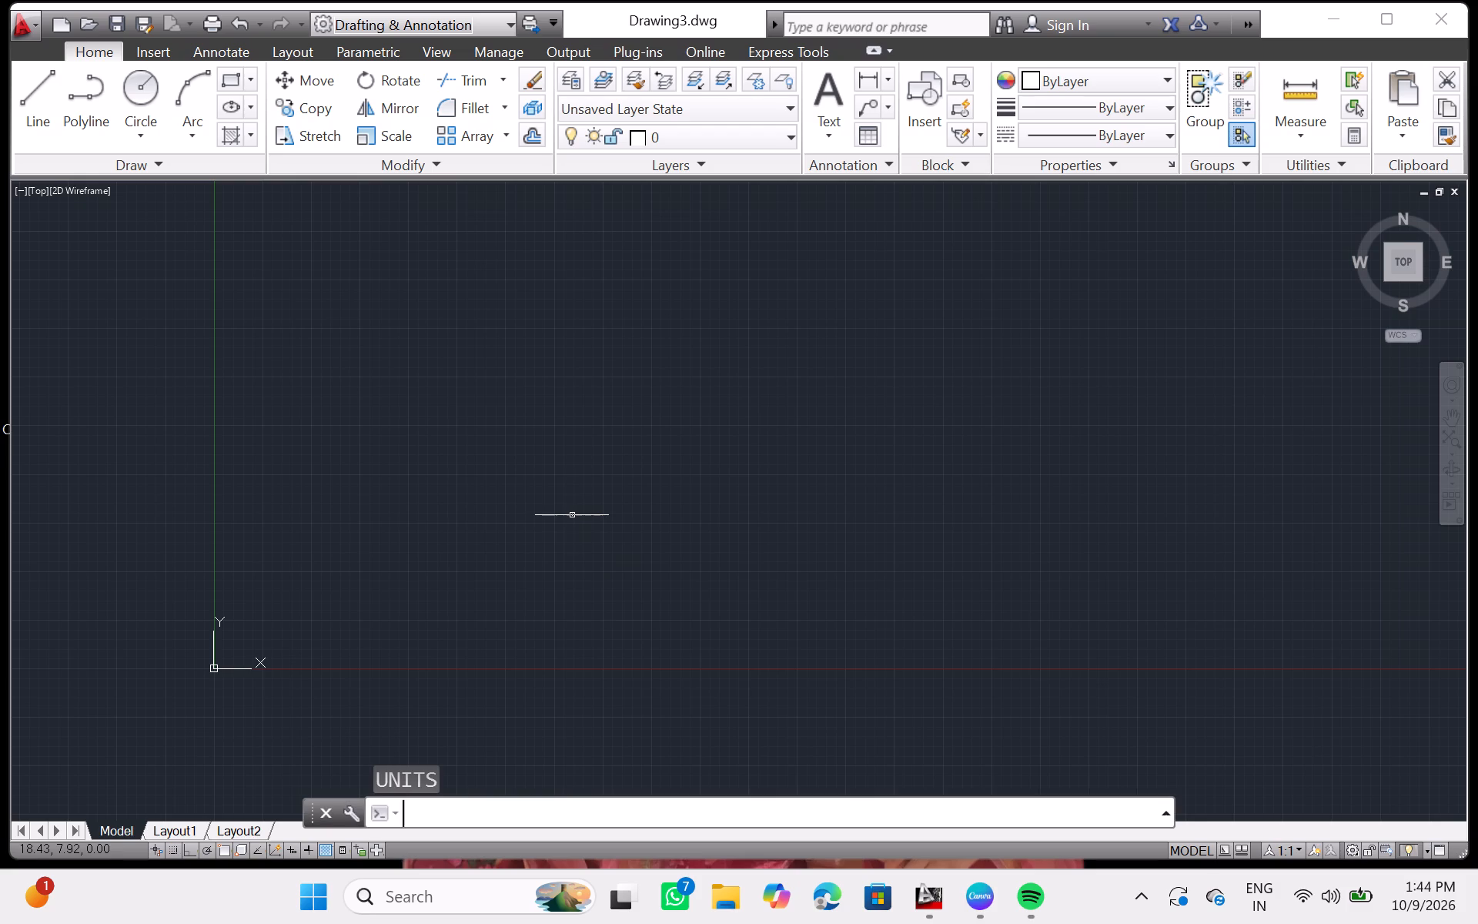
key(Return)
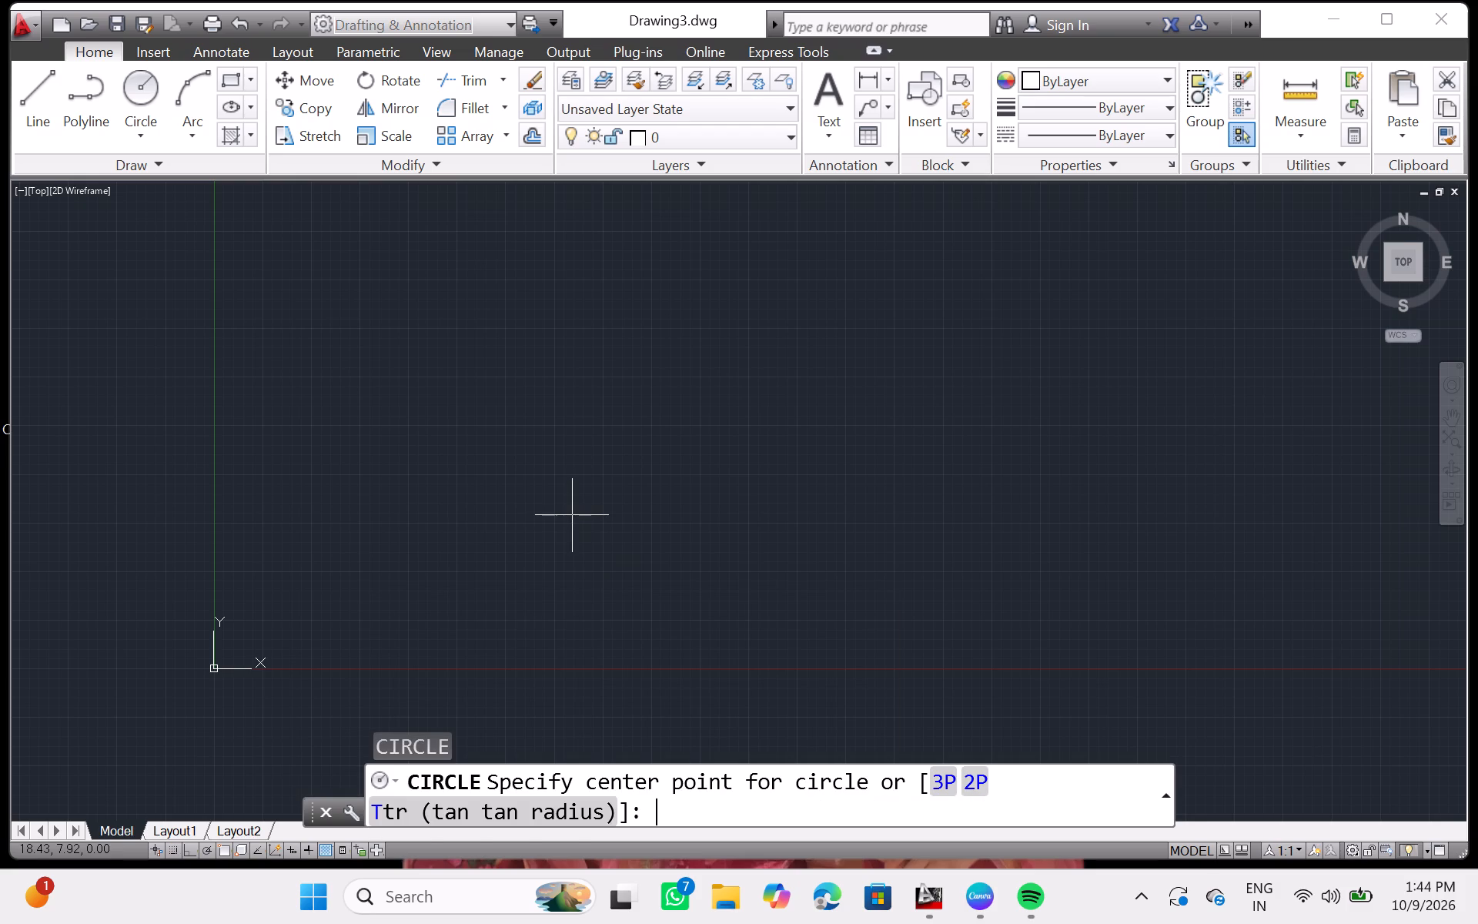
text(0,0)
key(Return)
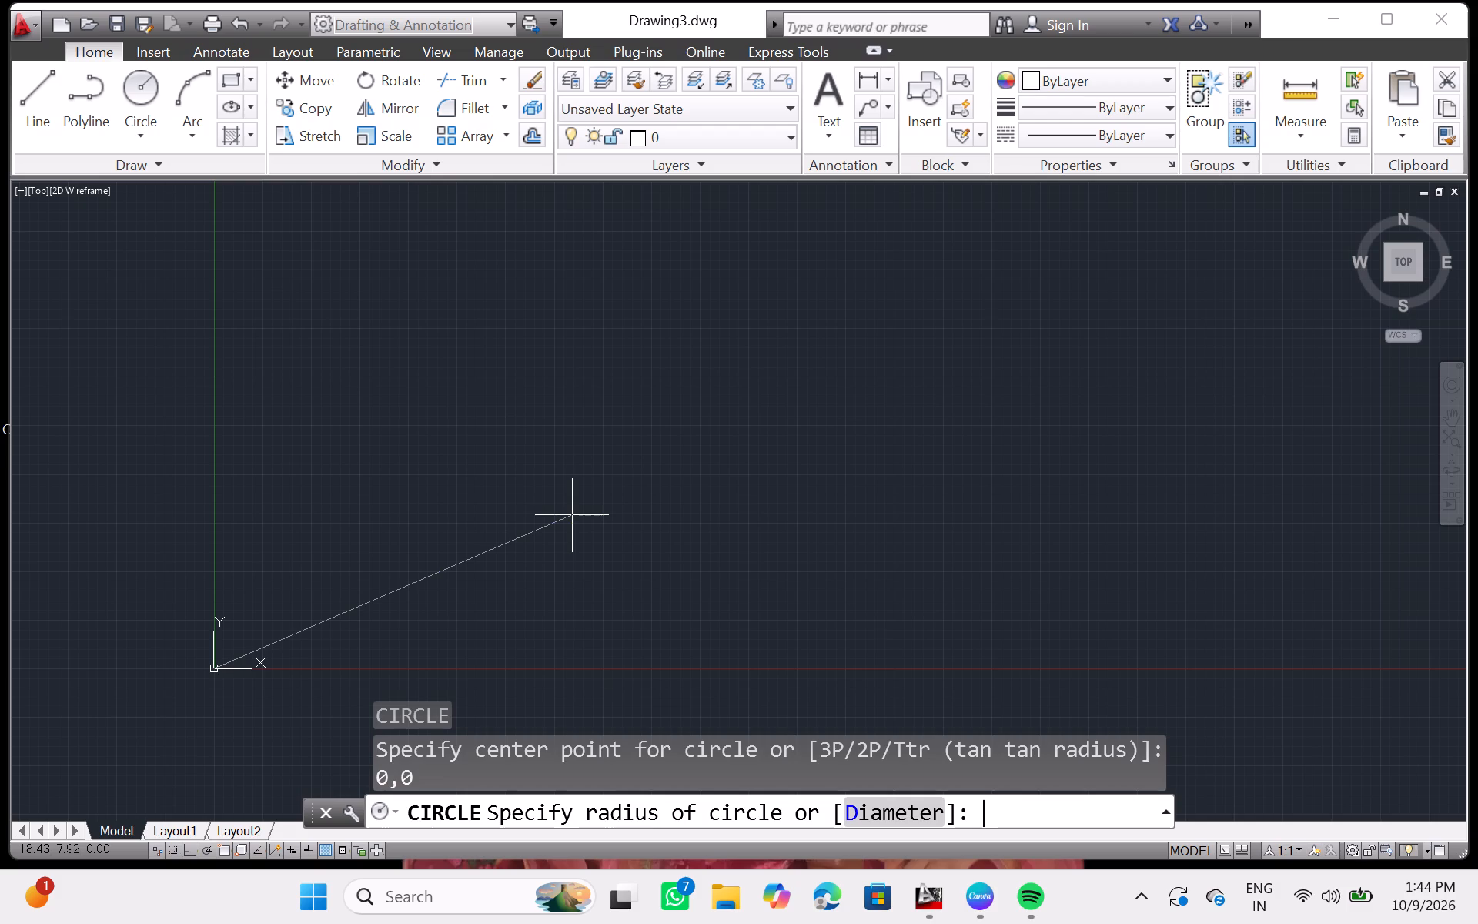
text(40)
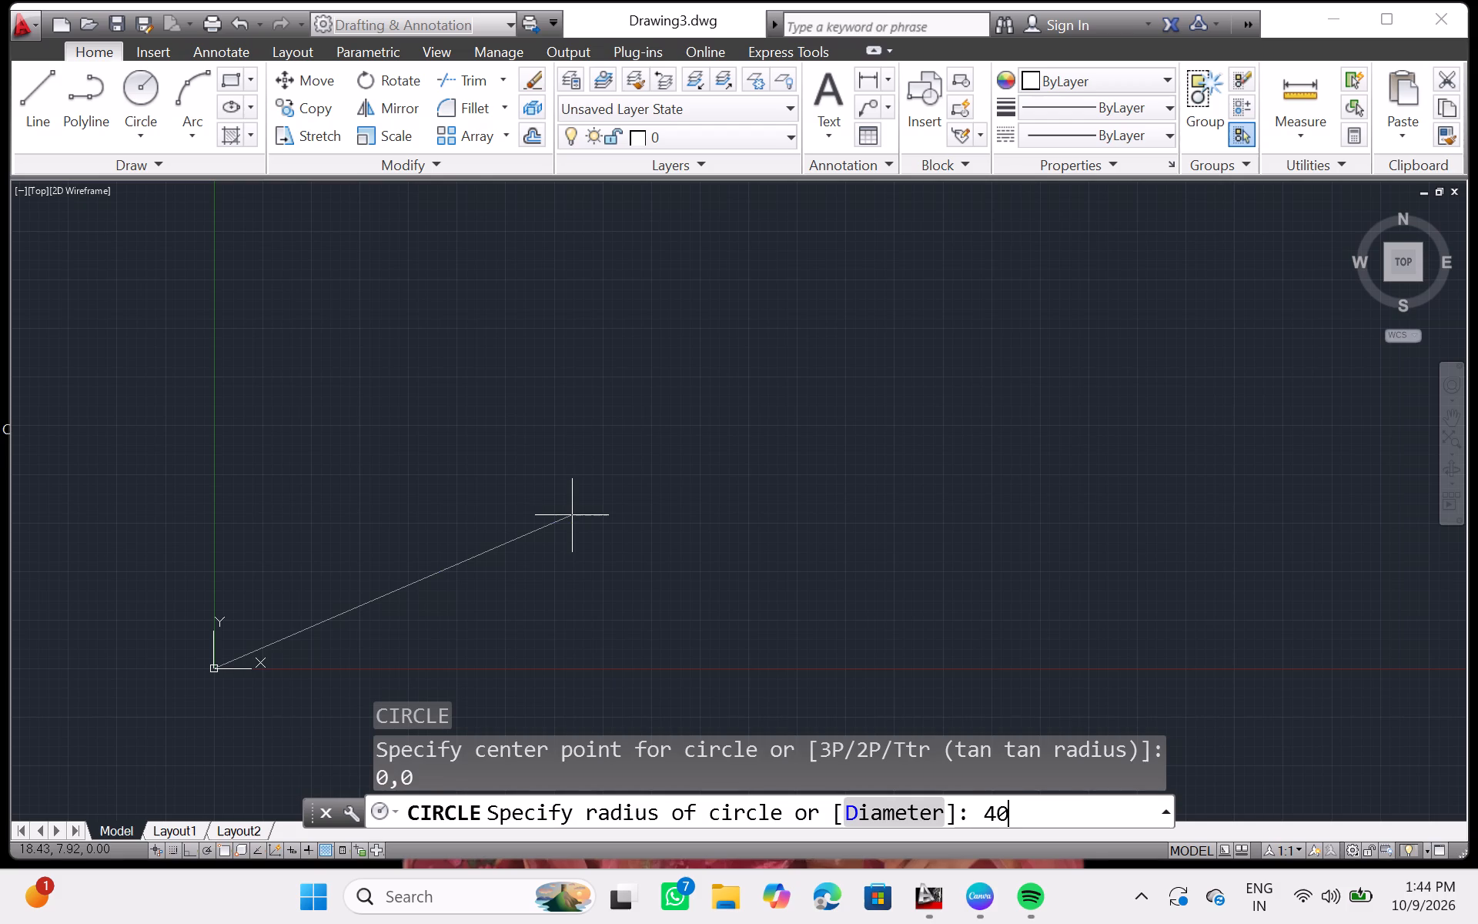
key(Return)
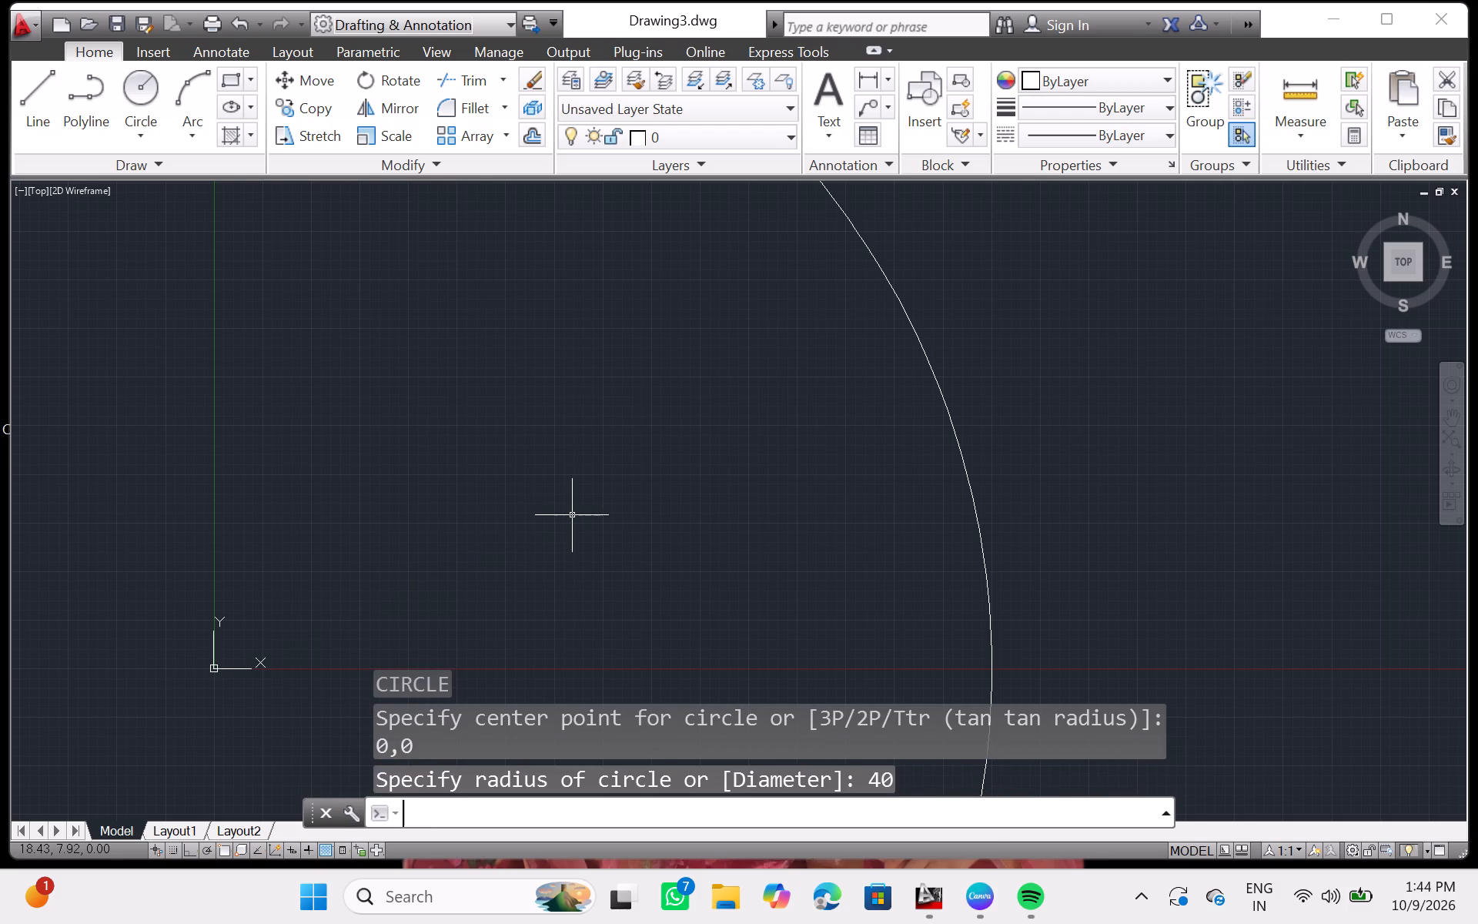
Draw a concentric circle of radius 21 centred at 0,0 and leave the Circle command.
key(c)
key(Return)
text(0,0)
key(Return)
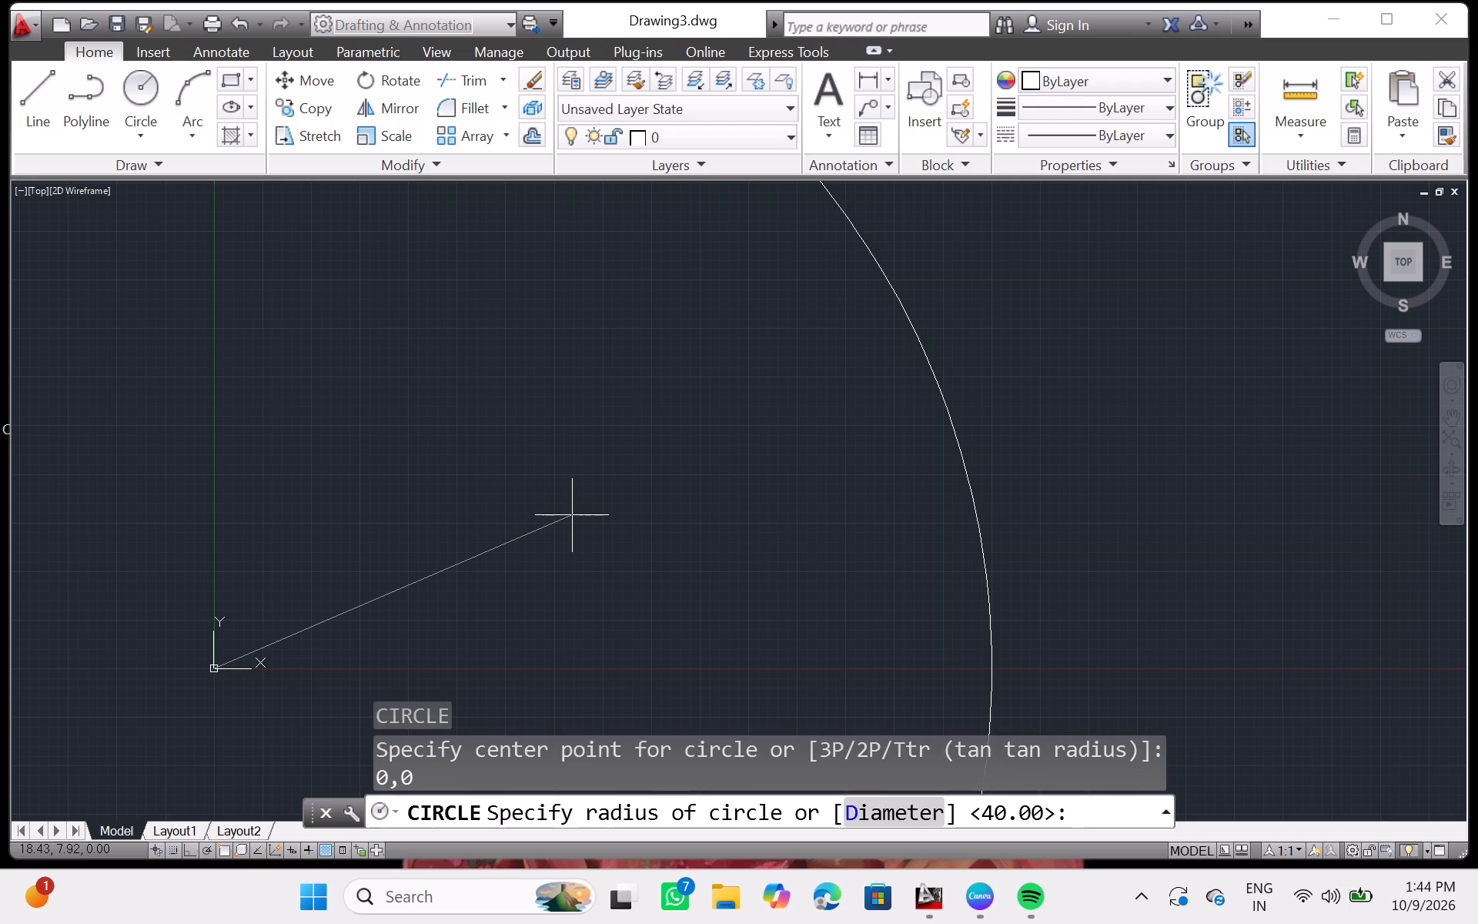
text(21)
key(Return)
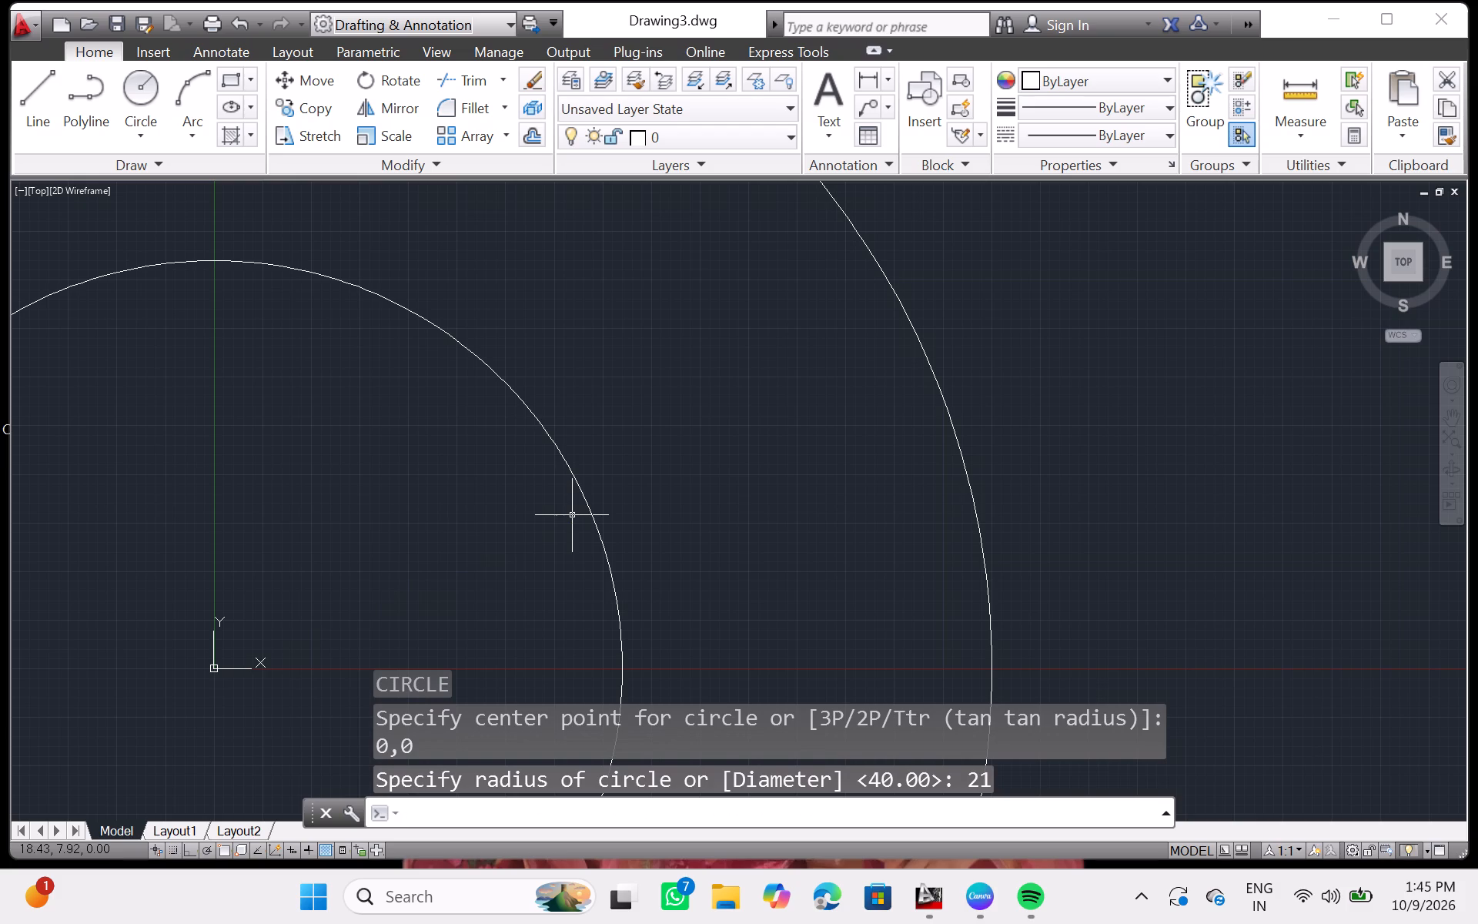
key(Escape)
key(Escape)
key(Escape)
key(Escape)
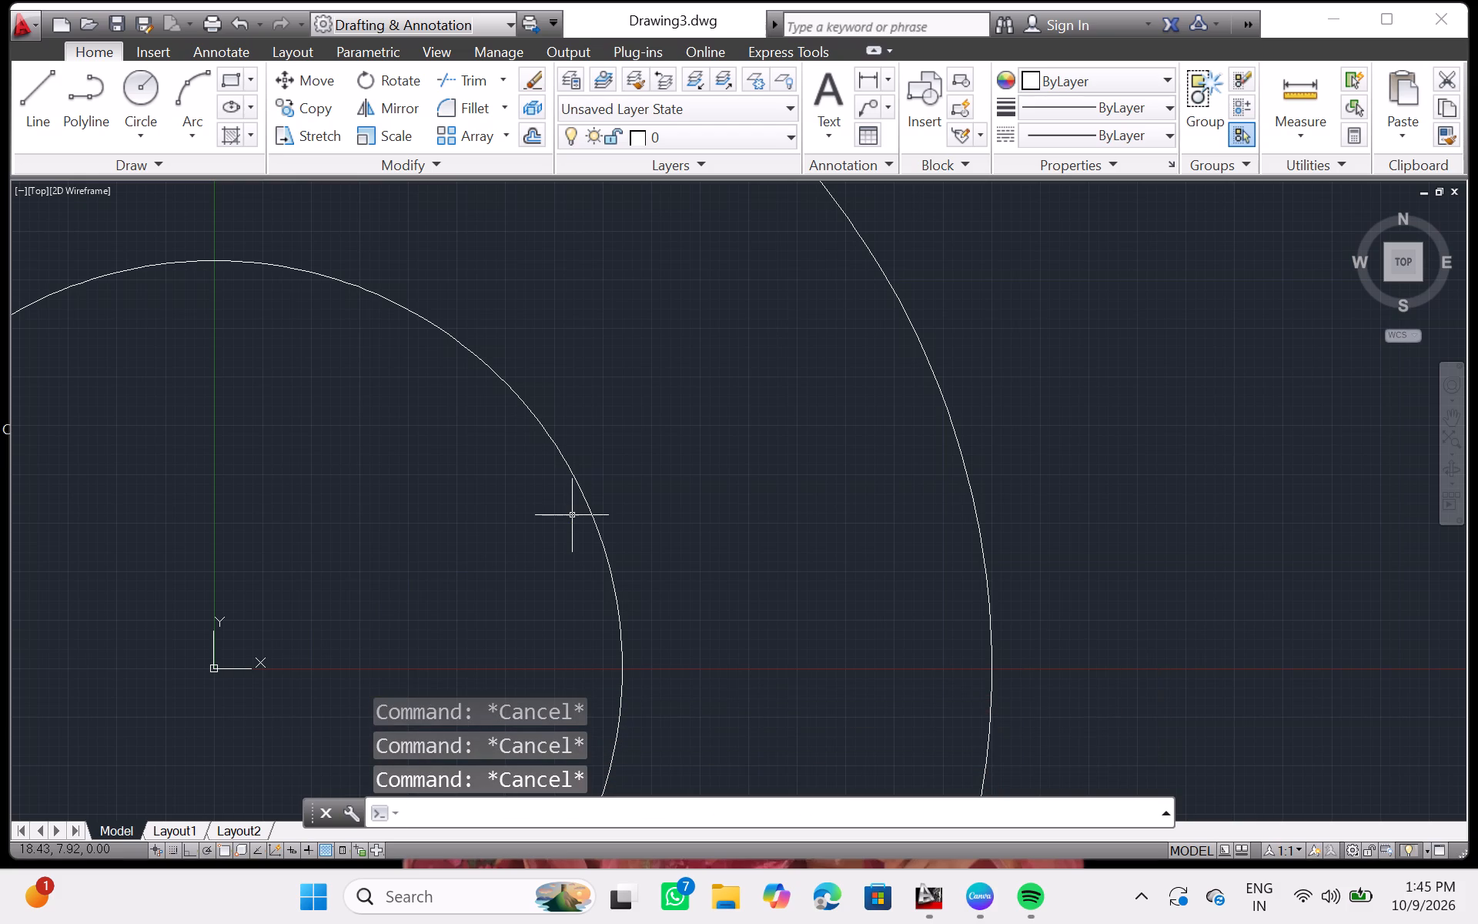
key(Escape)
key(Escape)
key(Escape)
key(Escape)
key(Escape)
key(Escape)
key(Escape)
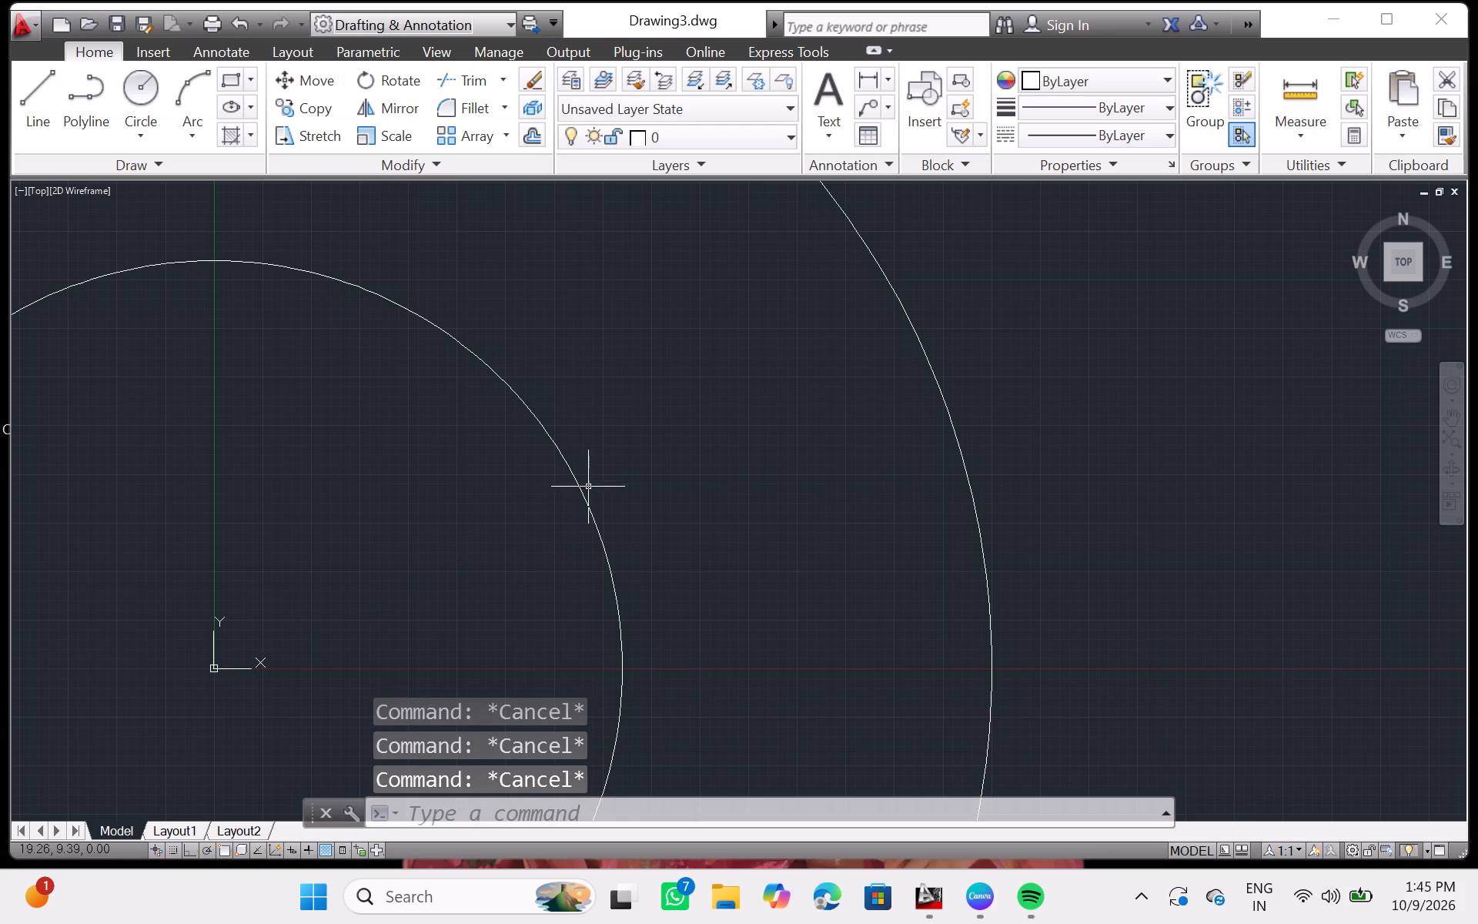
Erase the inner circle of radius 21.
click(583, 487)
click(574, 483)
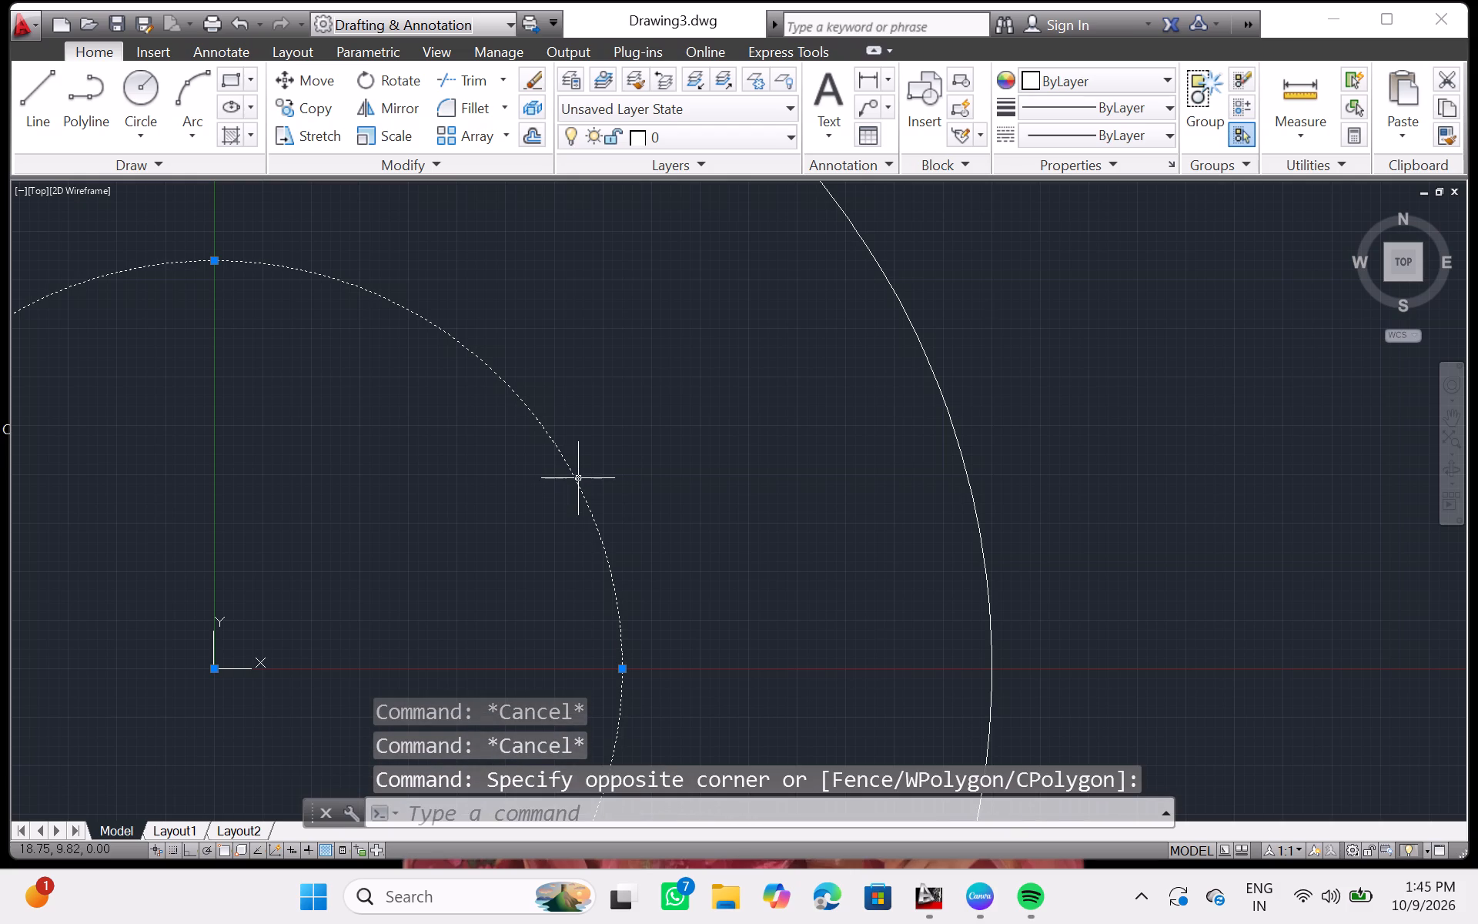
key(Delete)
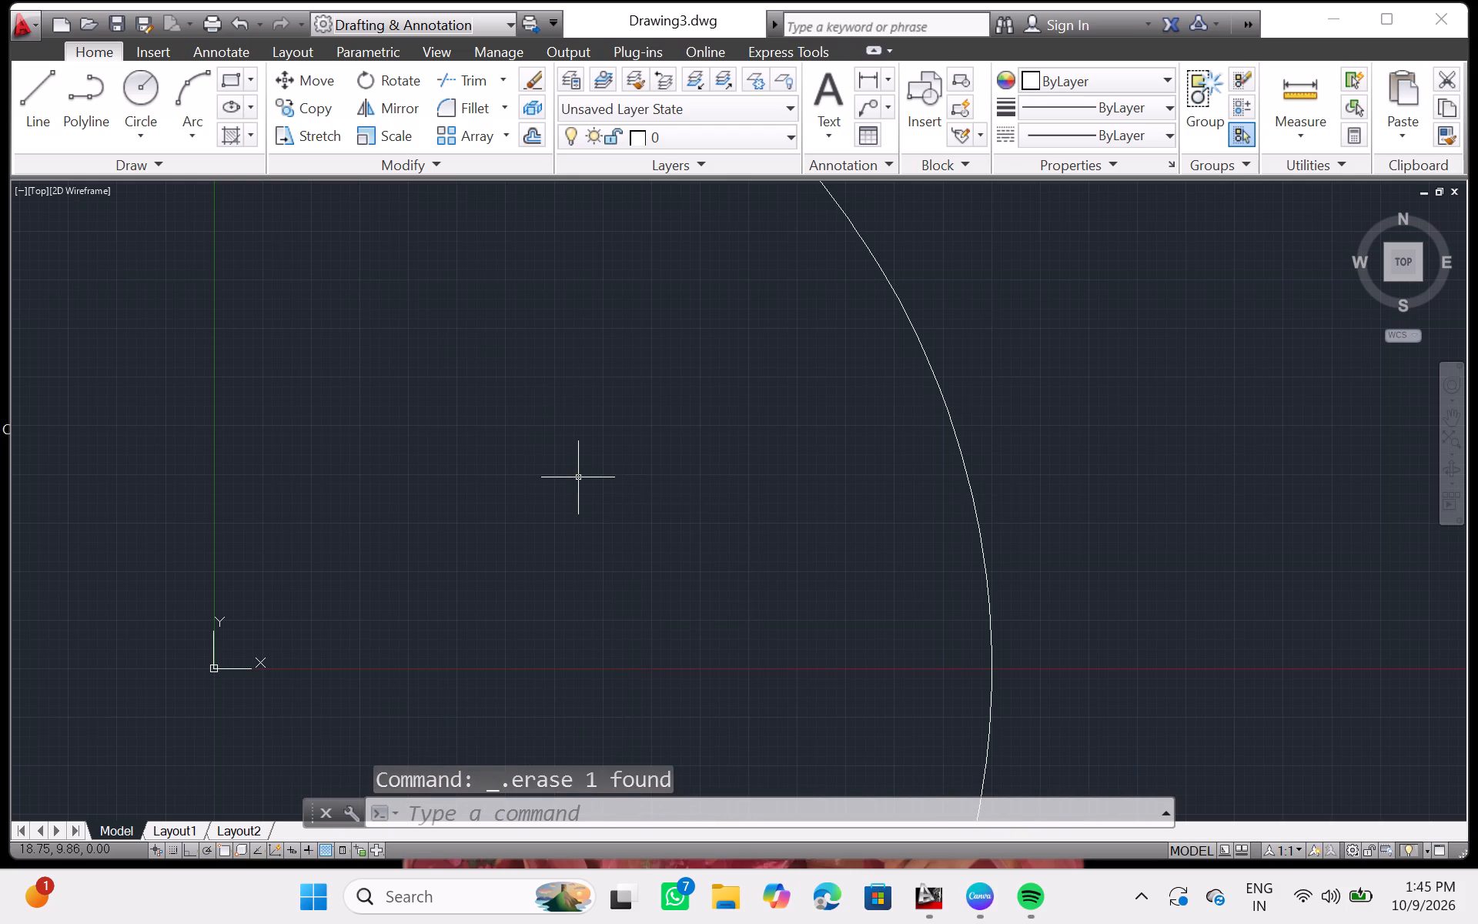
Draw a circle of radius 32 centred at 0,0, inside the radius 40 circle.
key(c)
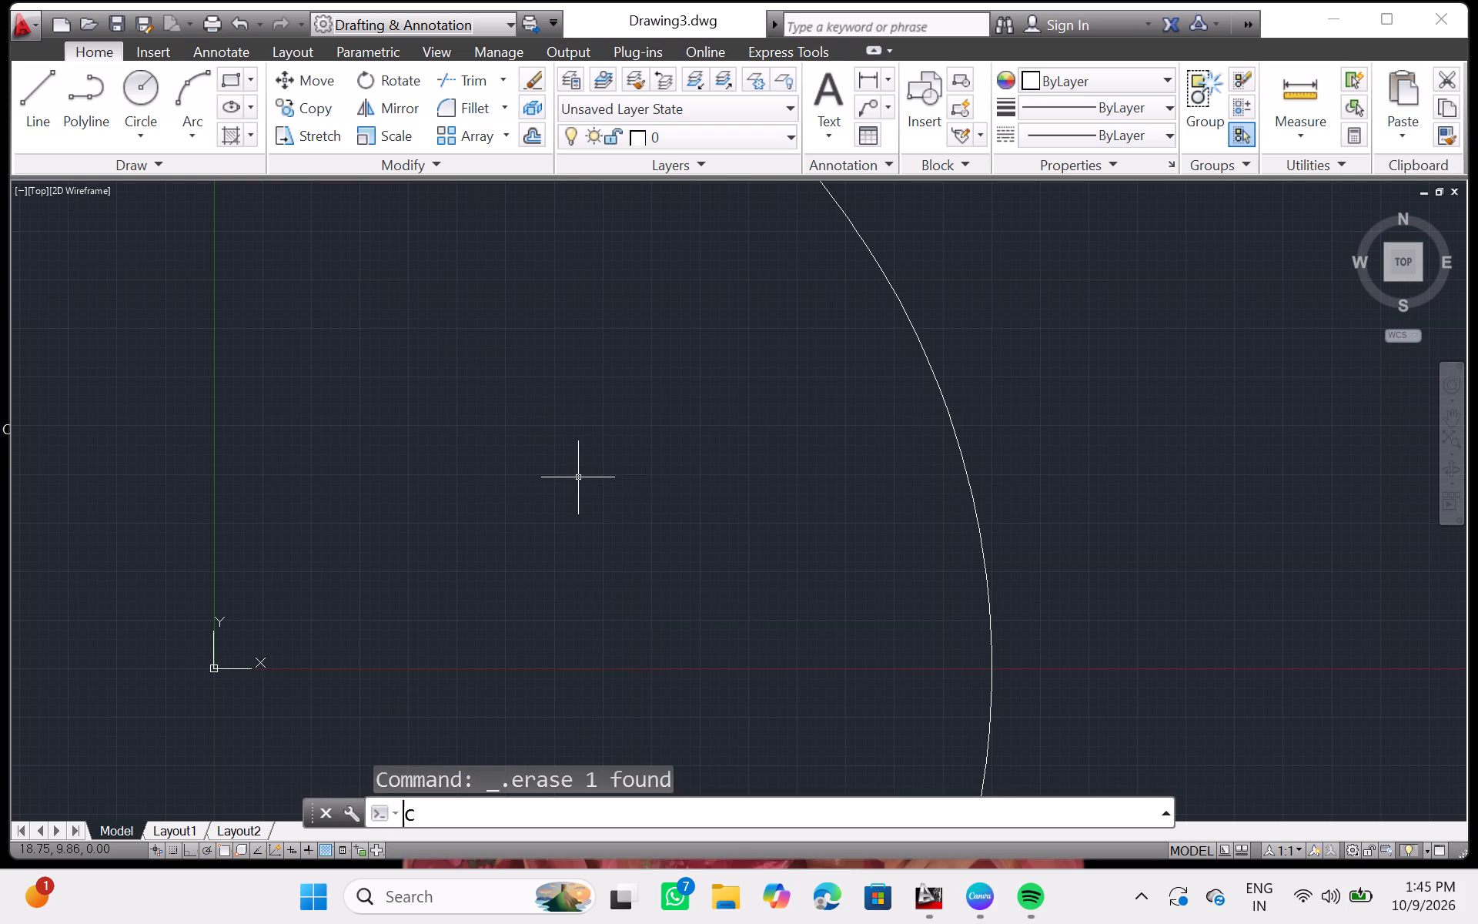
key(Return)
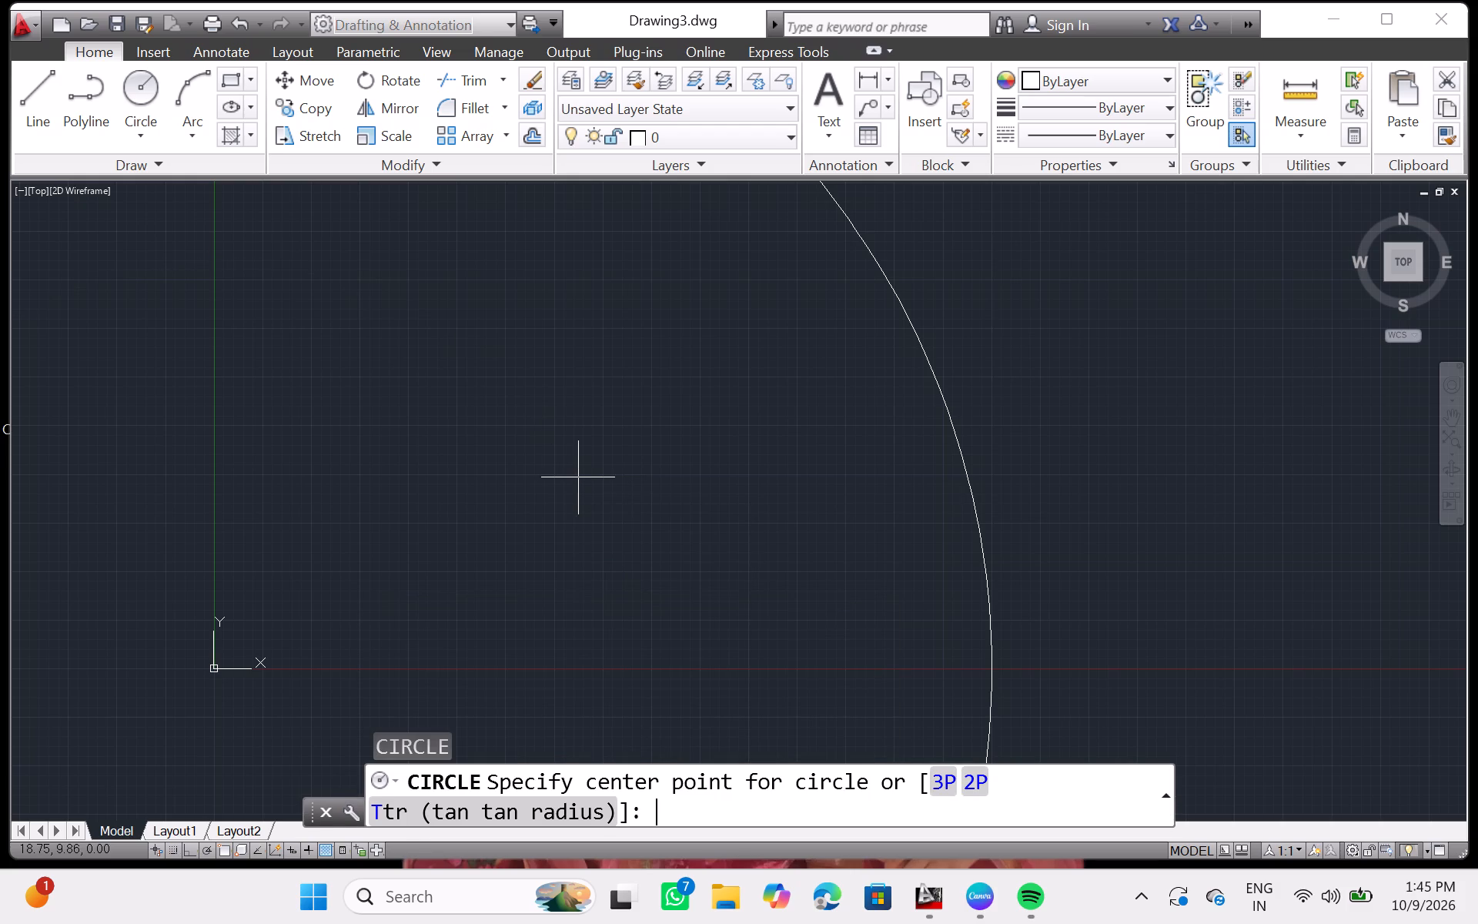
text(0,0)
key(Return)
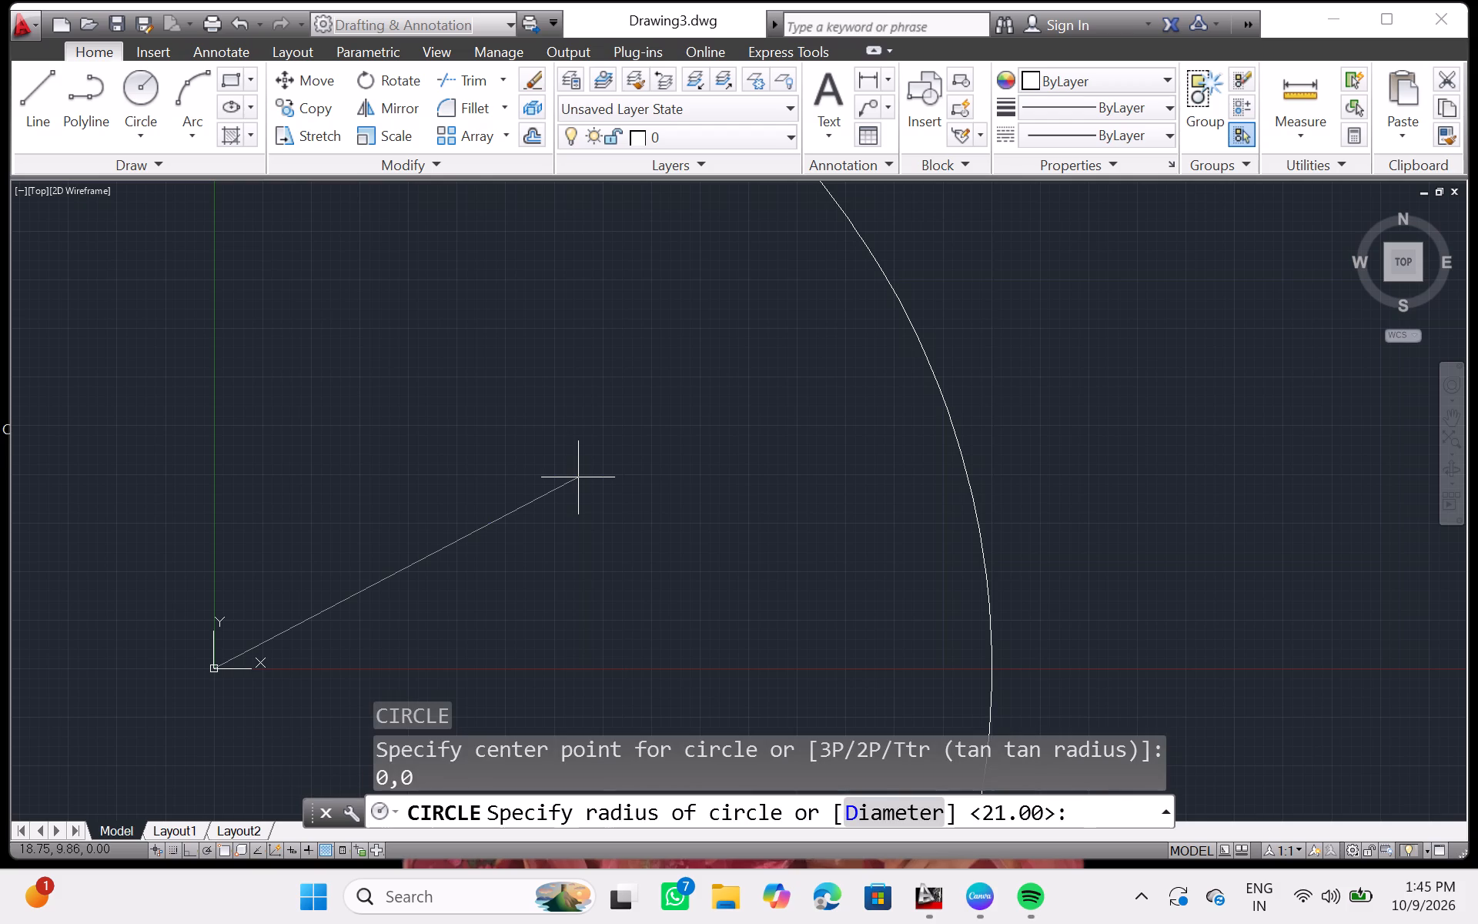
text(32)
key(Return)
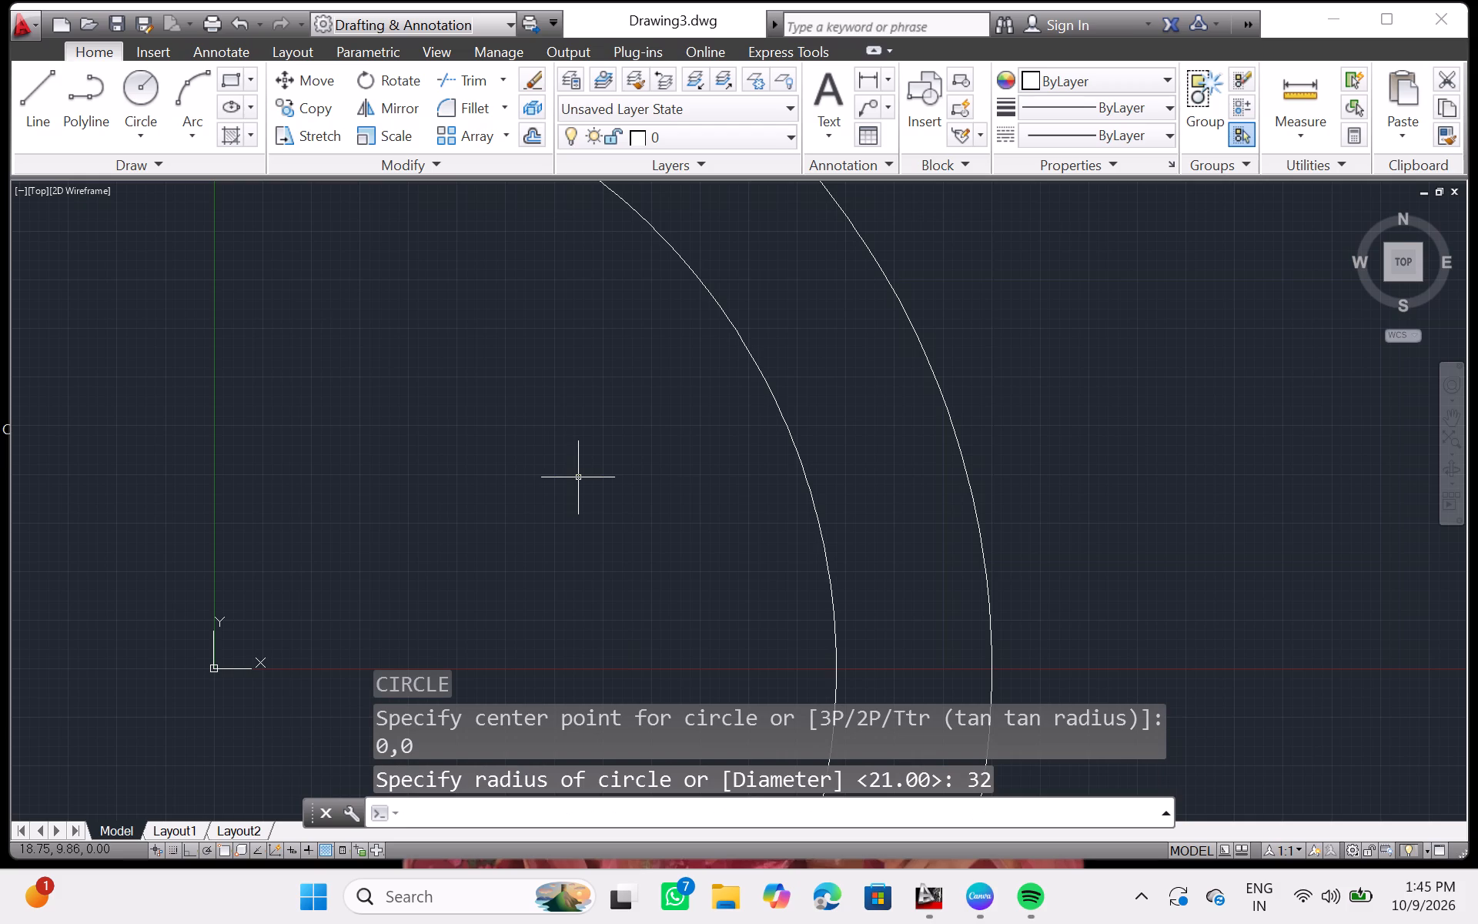
Draw a circle of radius 21 centred at 0,0, inside the radius 32 circle.
key(c)
key(Return)
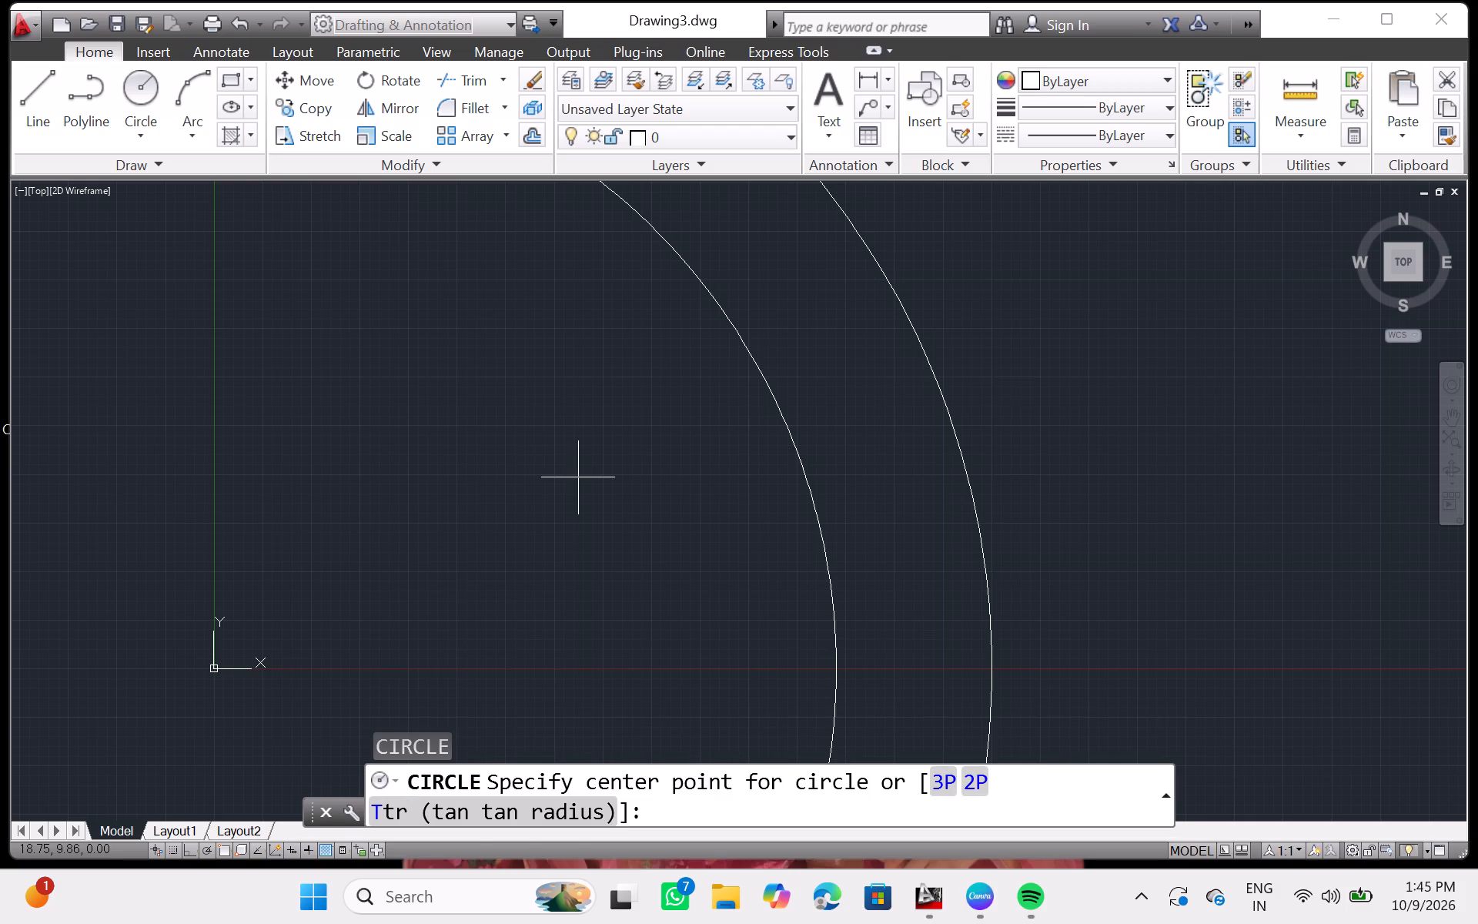
text(0,0)
key(Return)
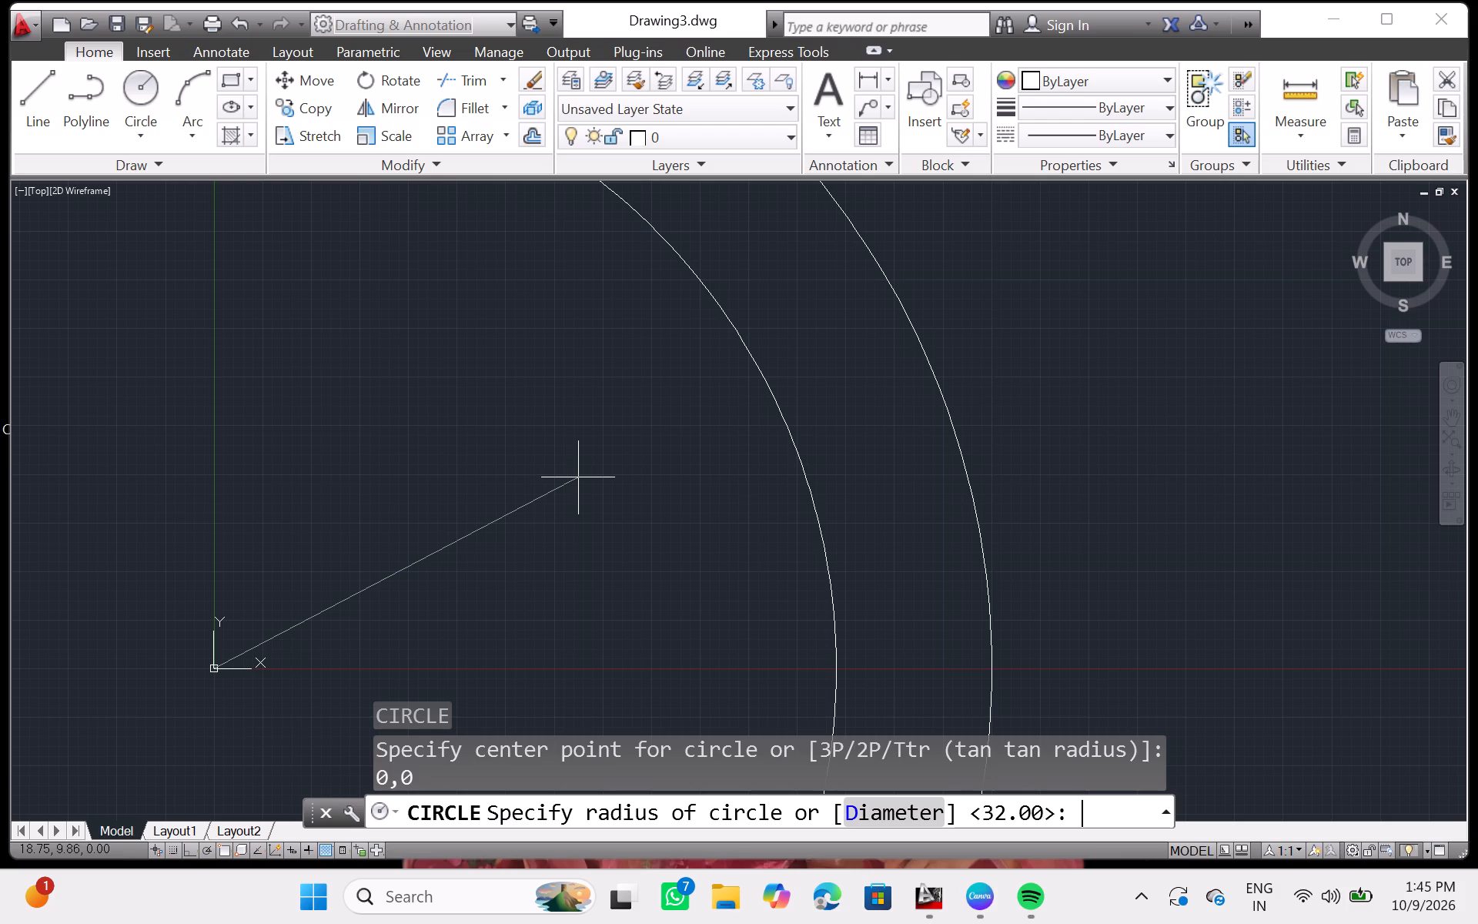
text(21)
key(Return)
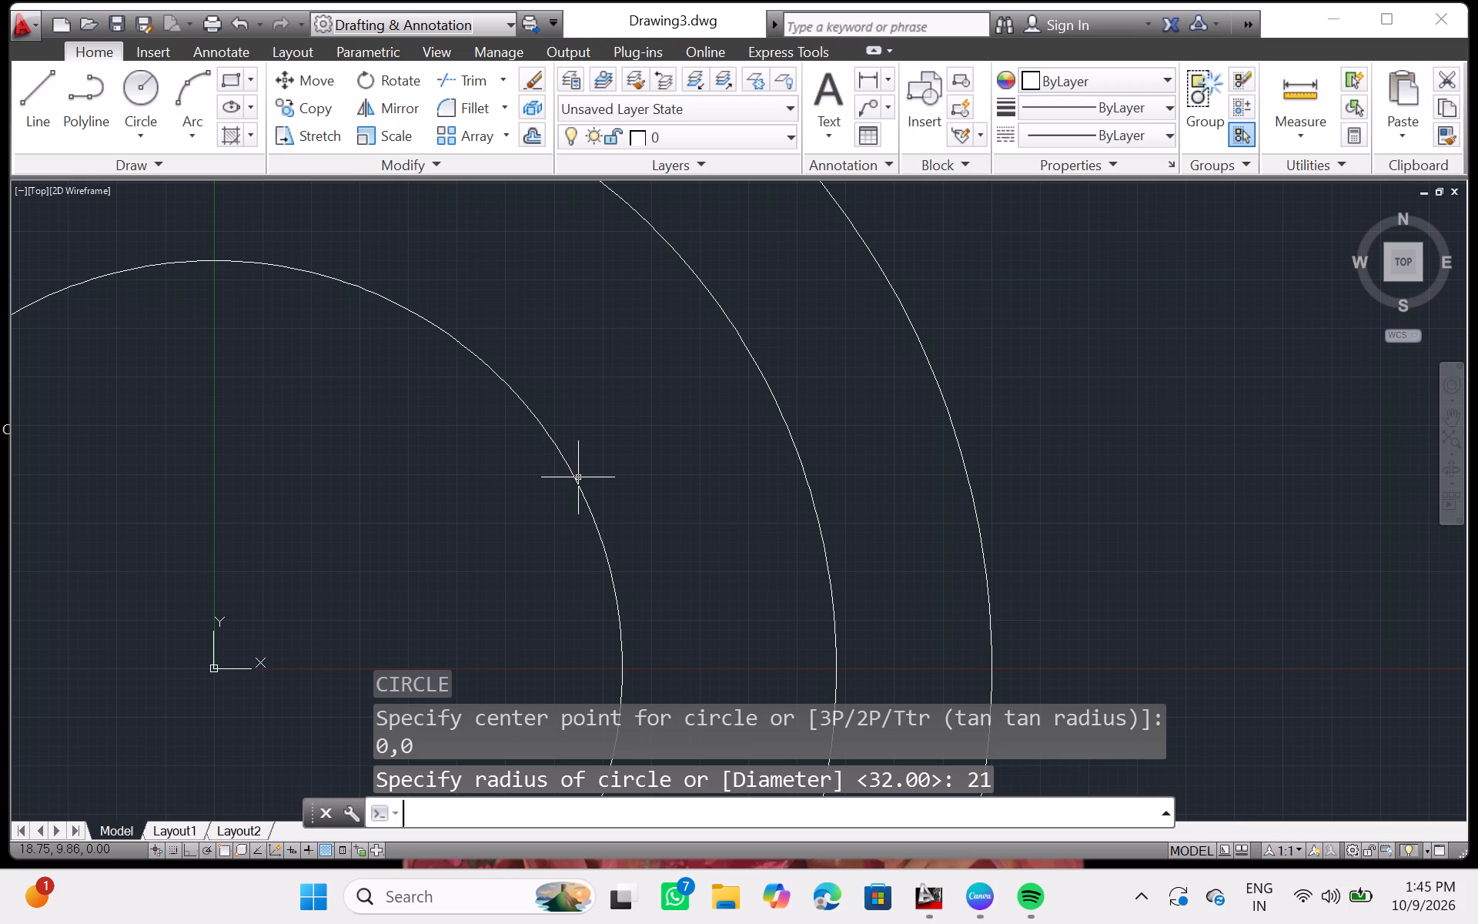
Draw a circle of radius 21 centred at -53,-40, below and to the left of the origin circles.
key(c)
key(Return)
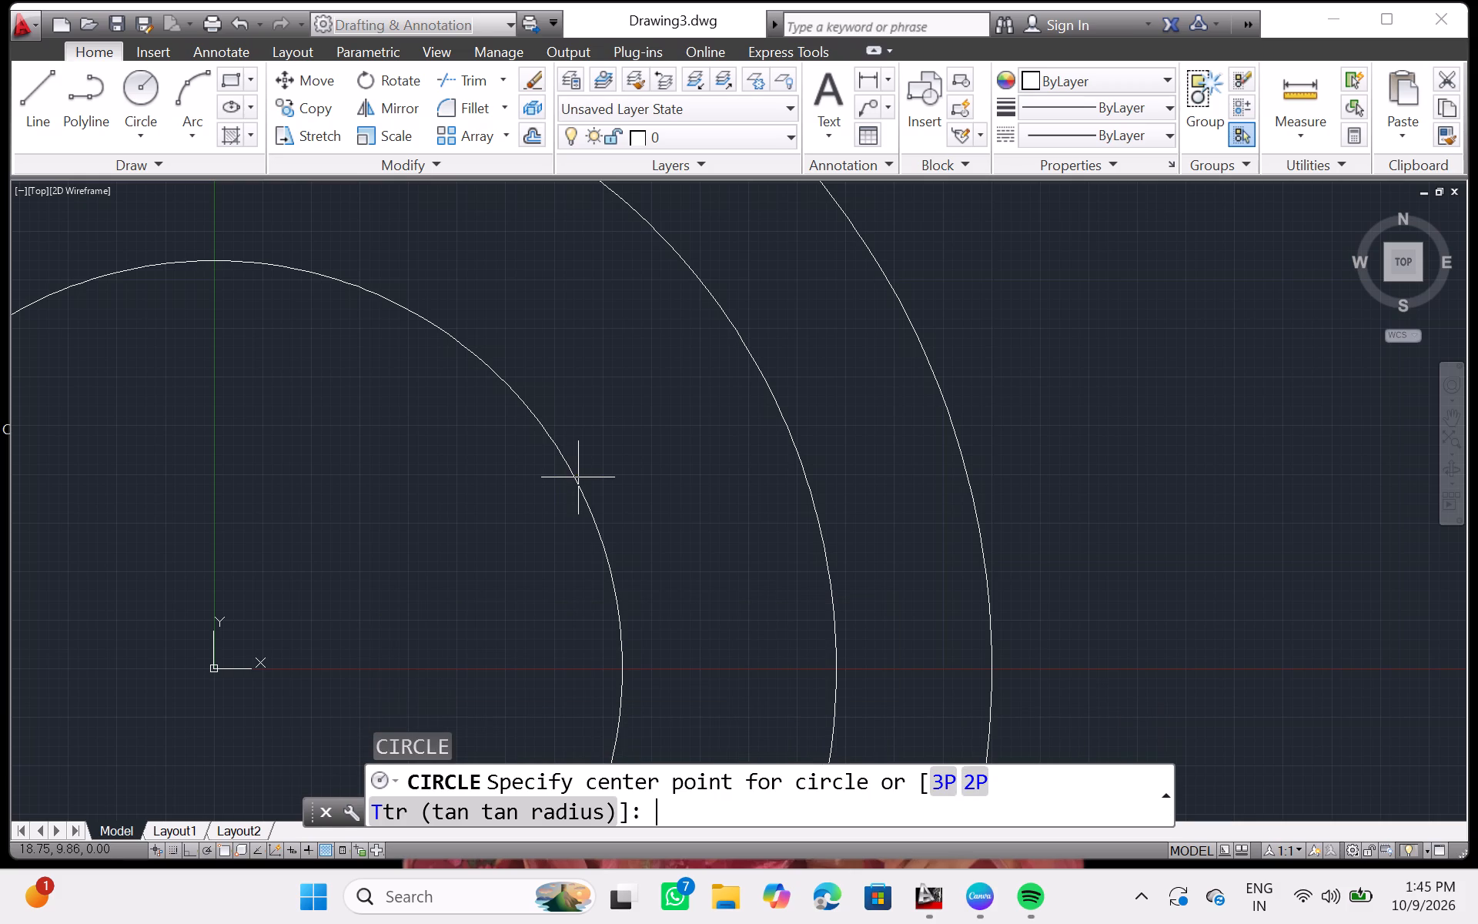
text(-53)
text(,-)
text(40)
key(Return)
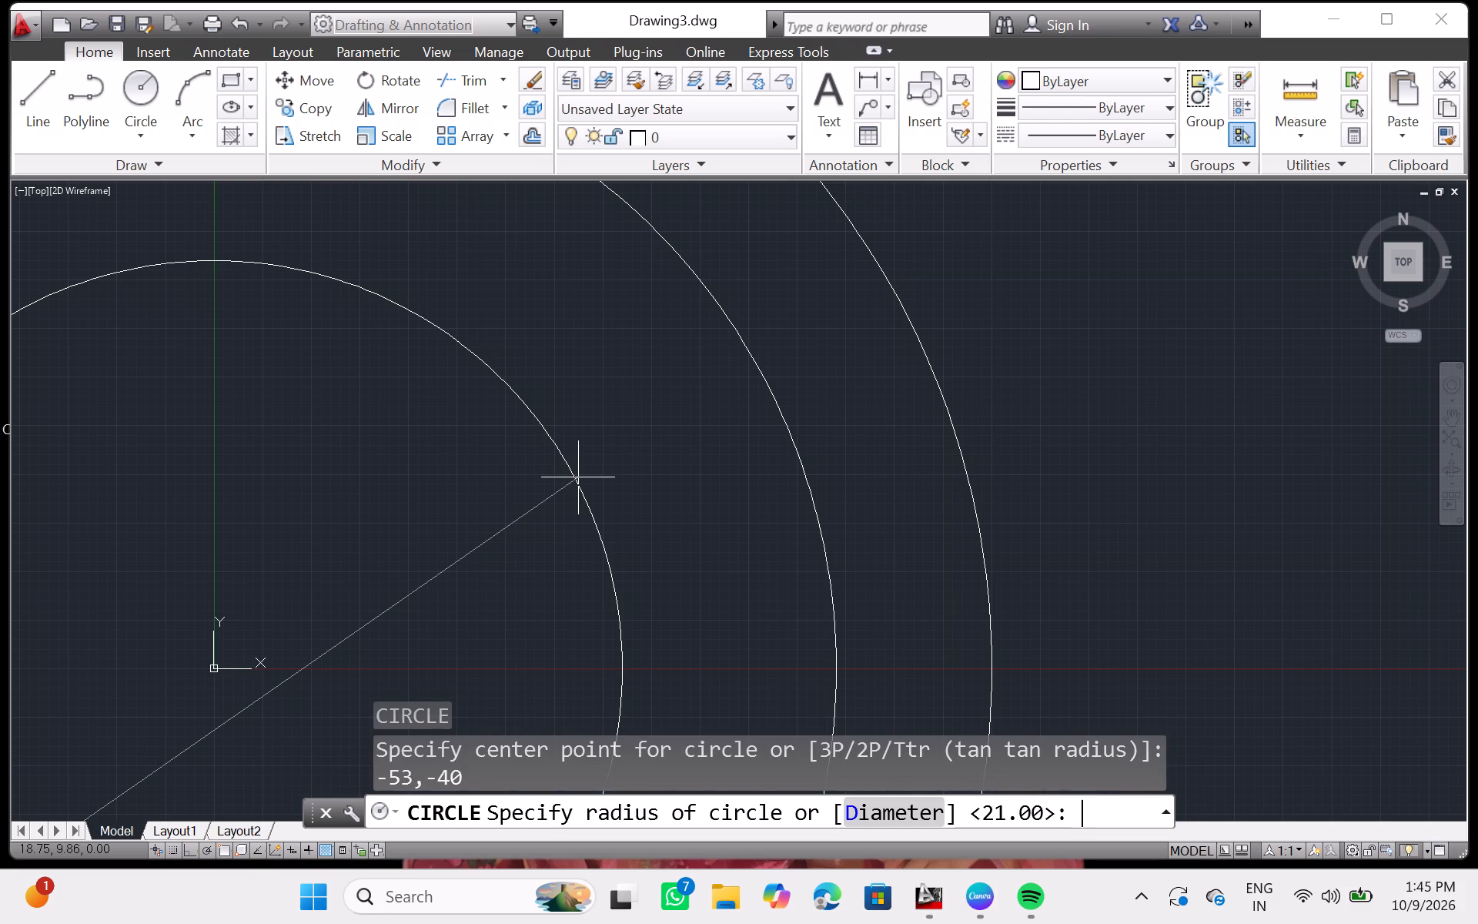
text(21)
key(Return)
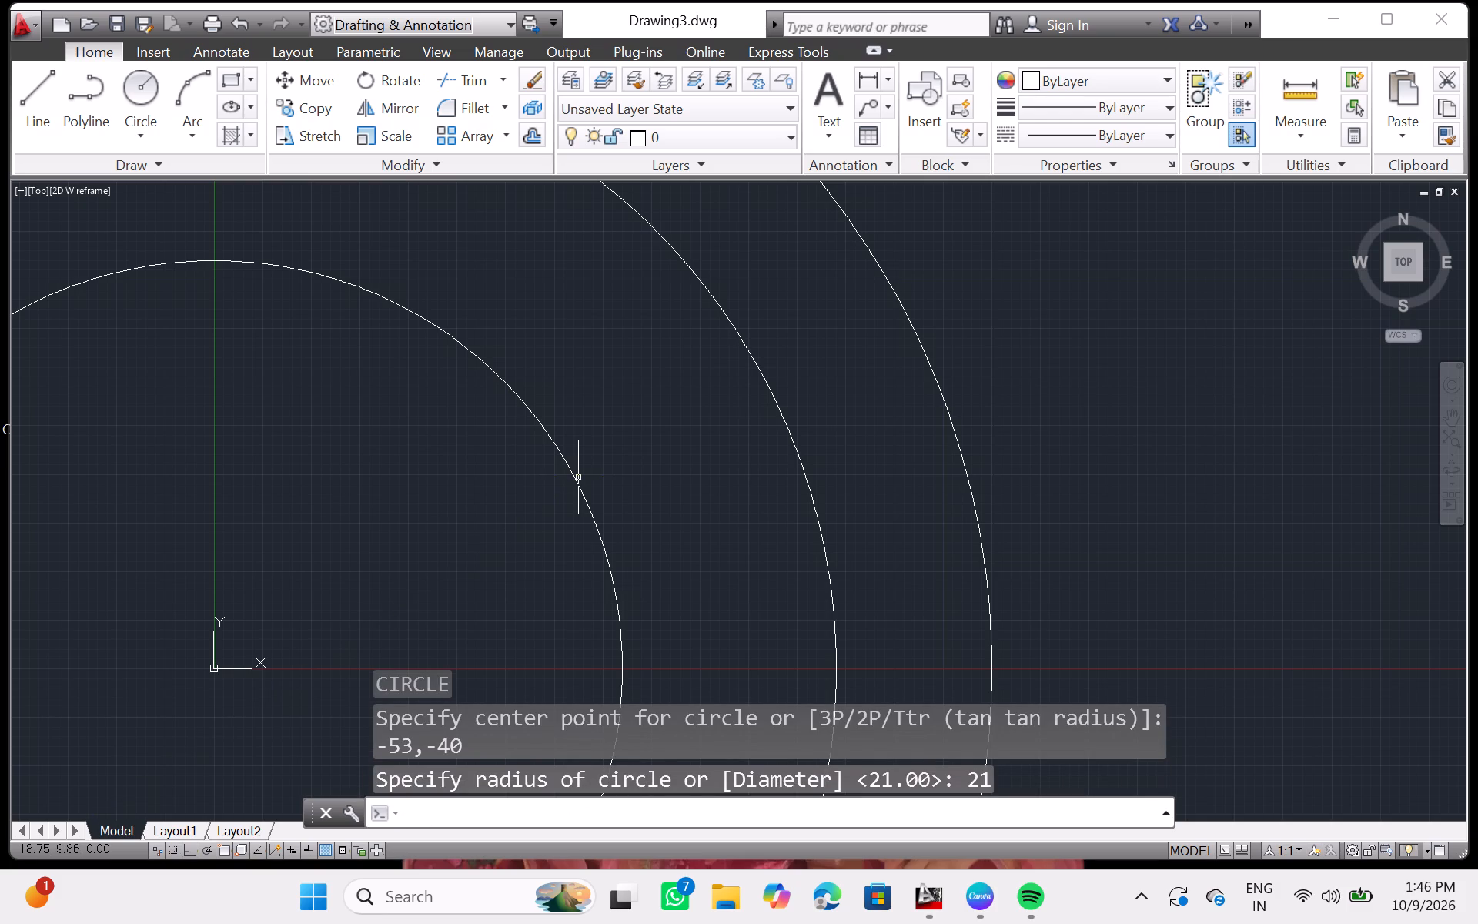
Draw a concentric circle of radius 11 centred at -53,-40, inside the radius 21 circle there.
key(c)
key(Return)
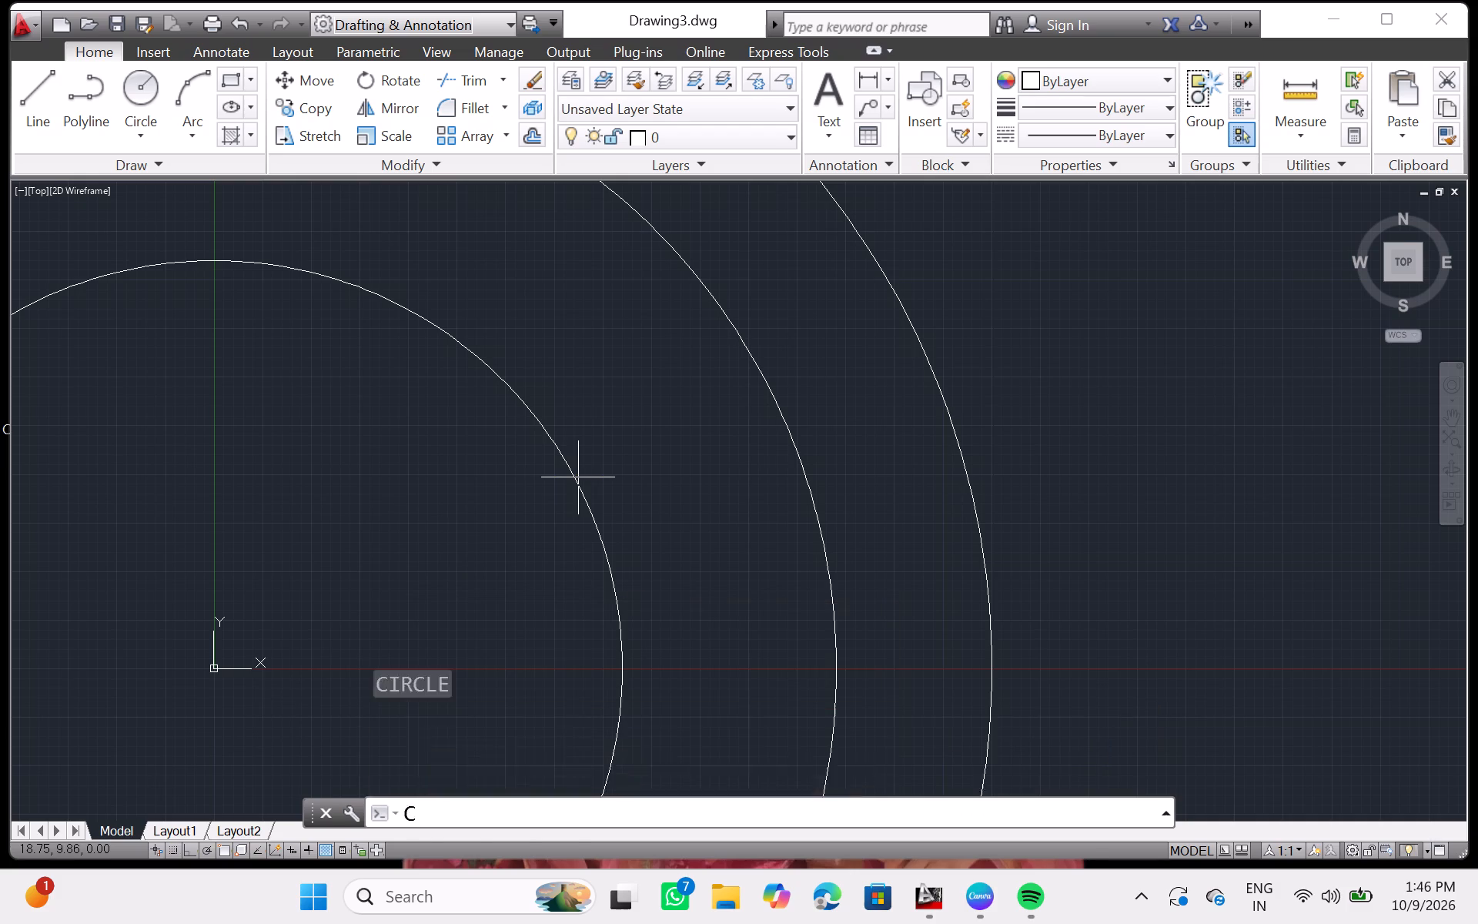
text(-53)
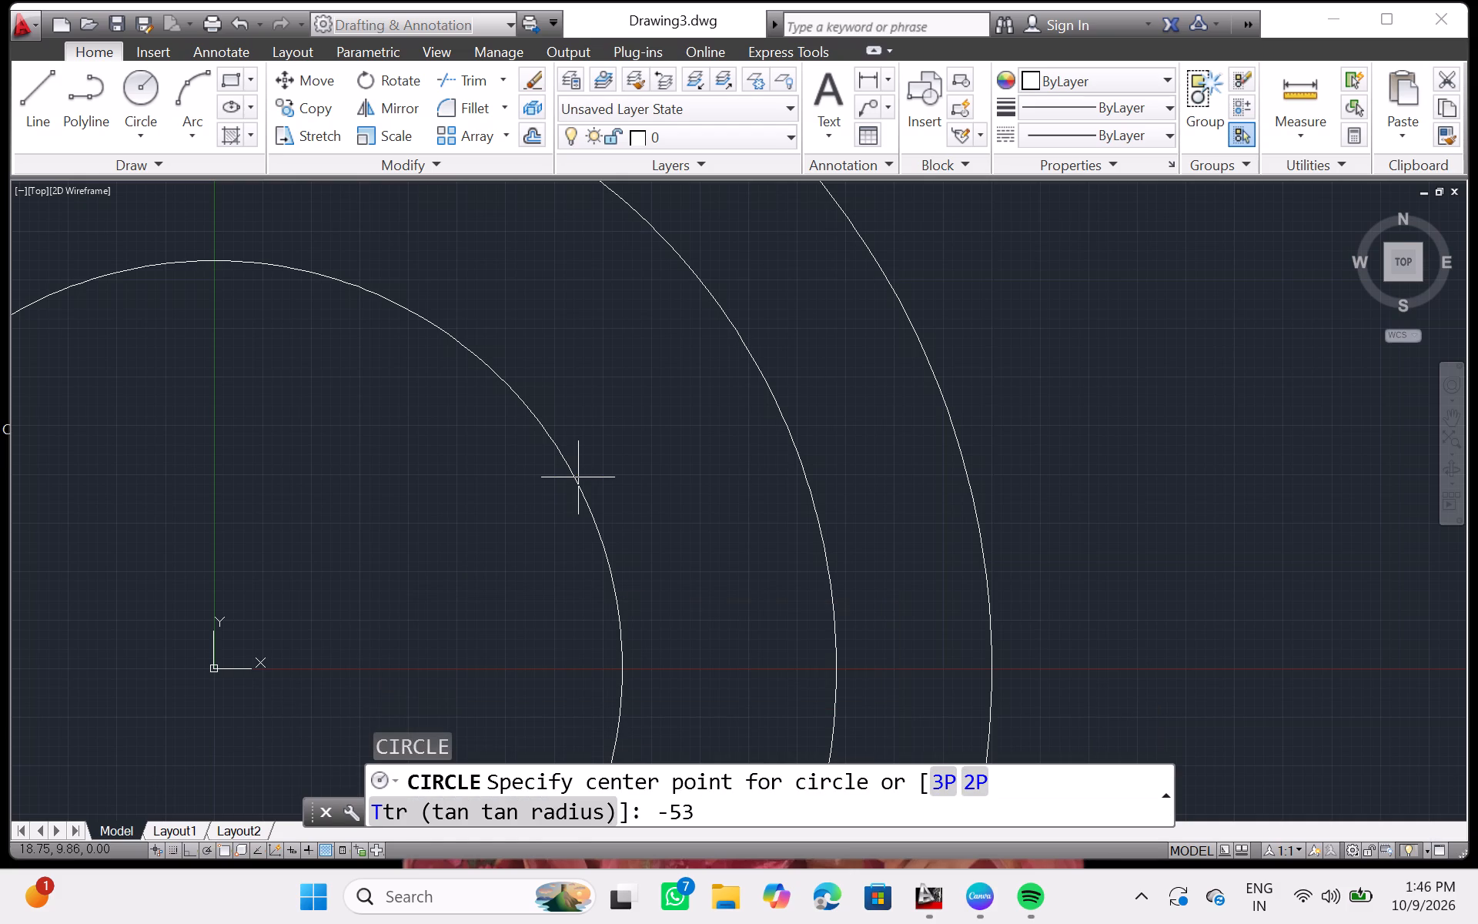
text(,-40)
key(Return)
text(11)
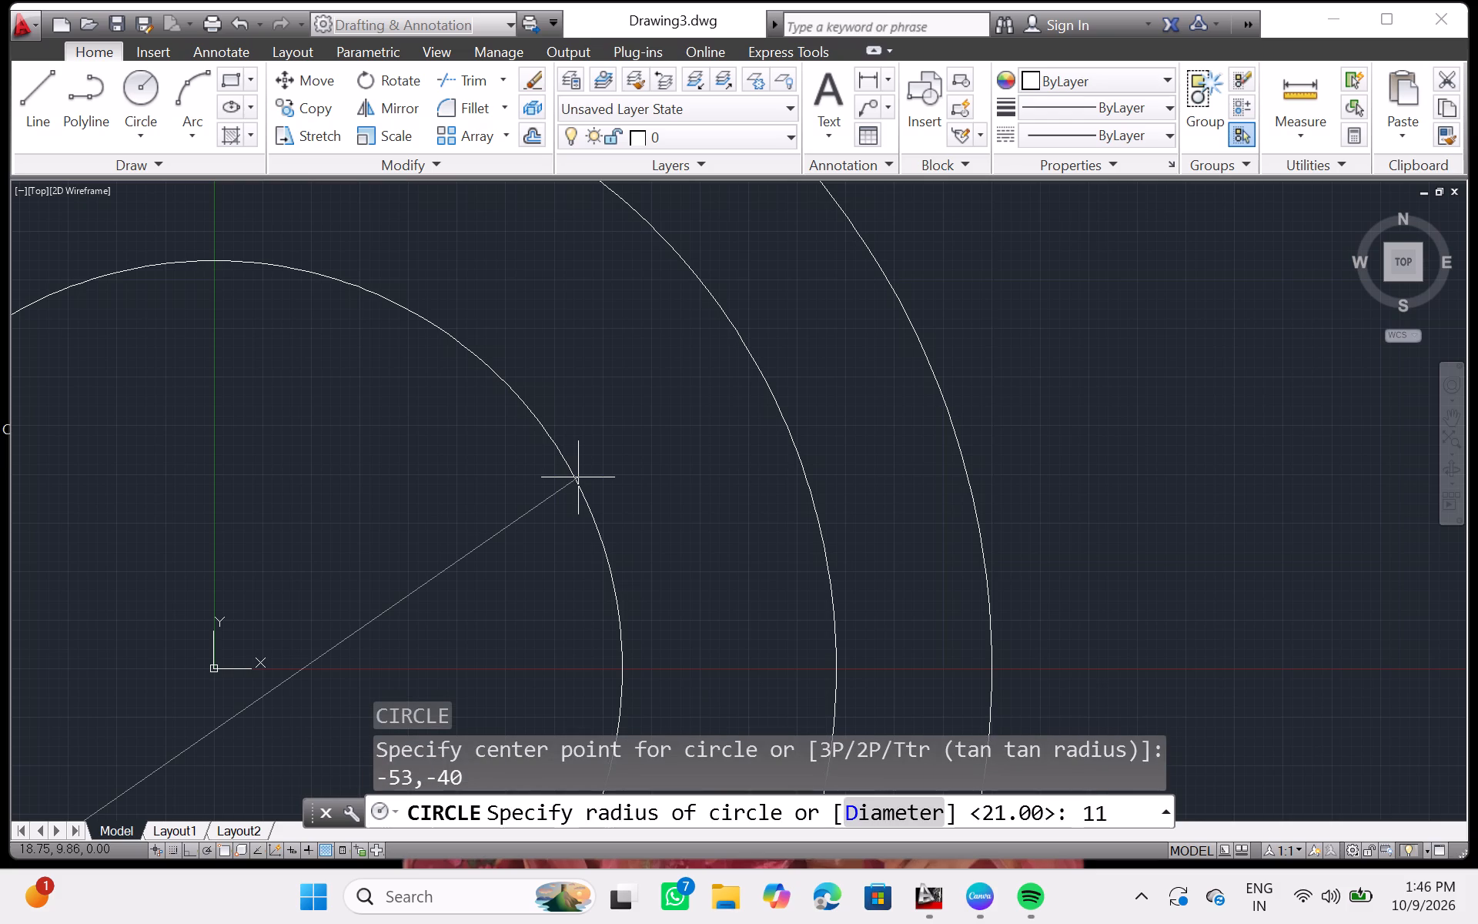
key(Return)
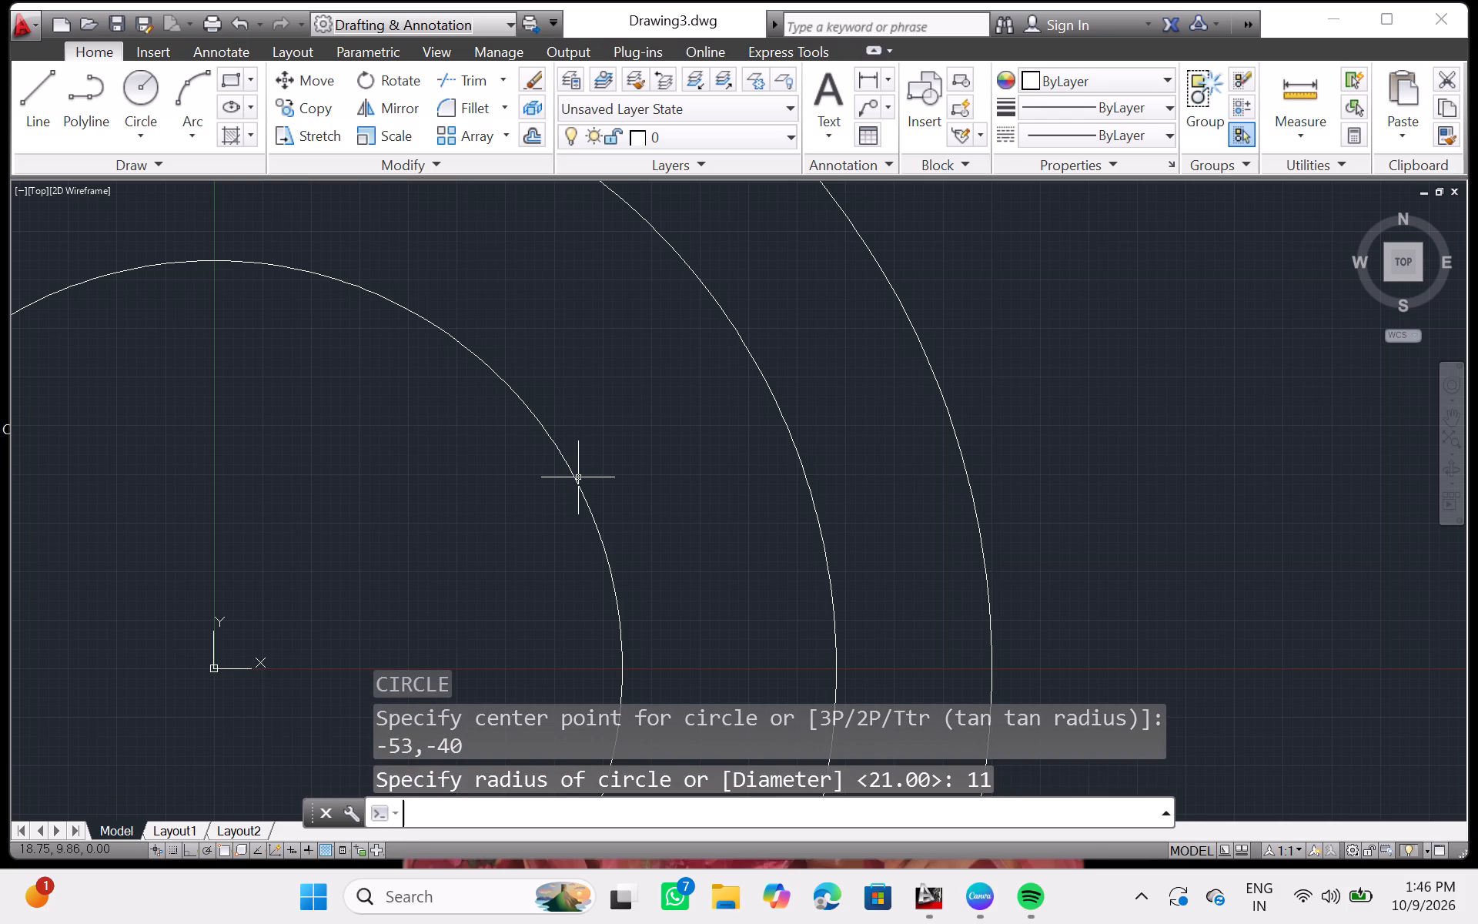
Draw another circle of radius 21 centred at the origin 0,0.
key(c)
key(Return)
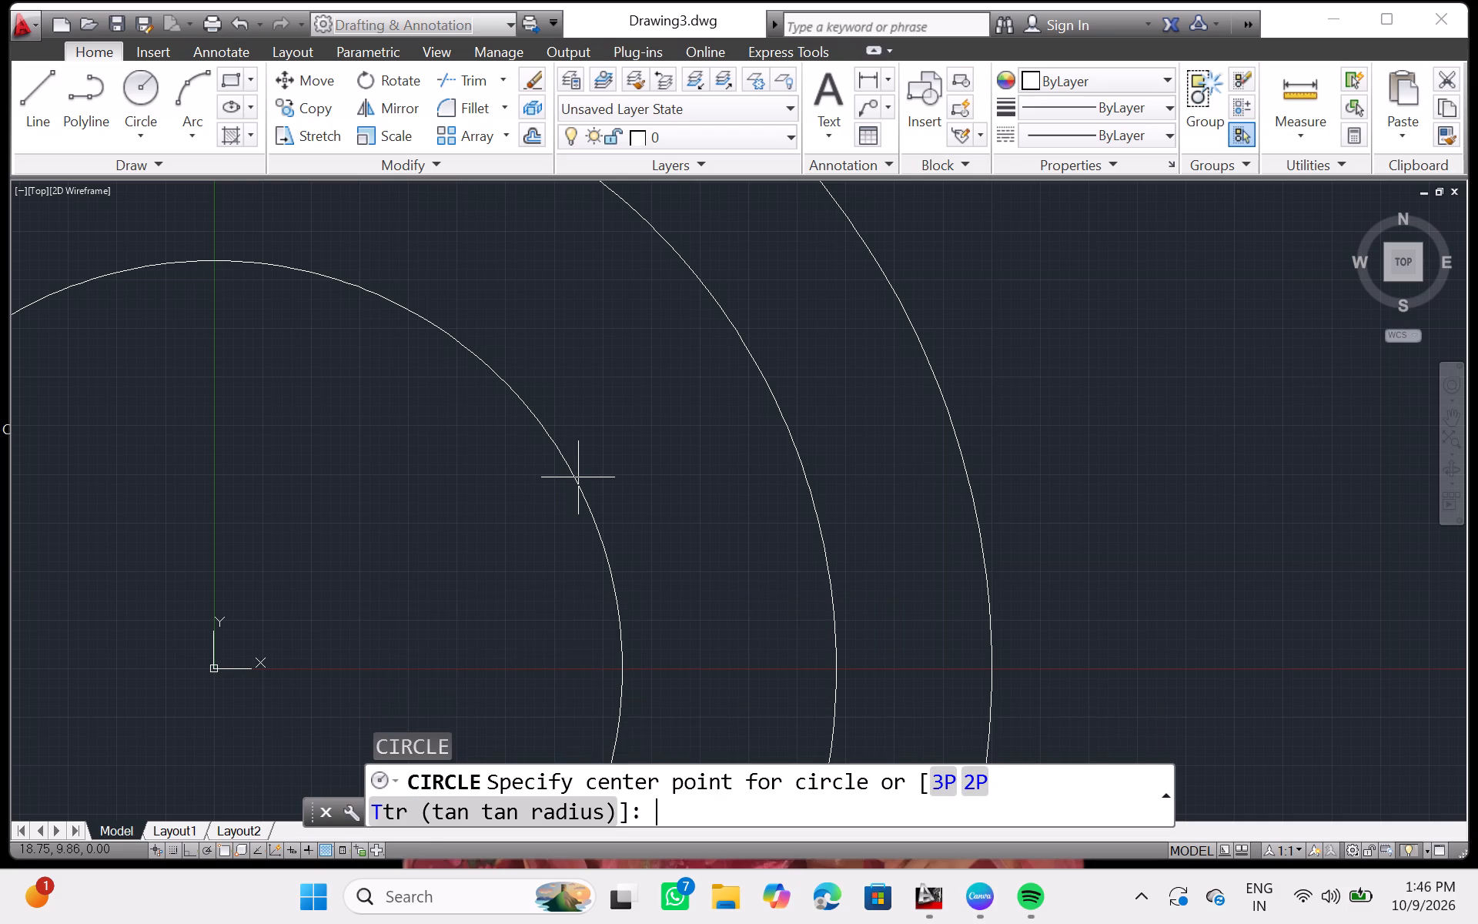
text(0,0)
key(Return)
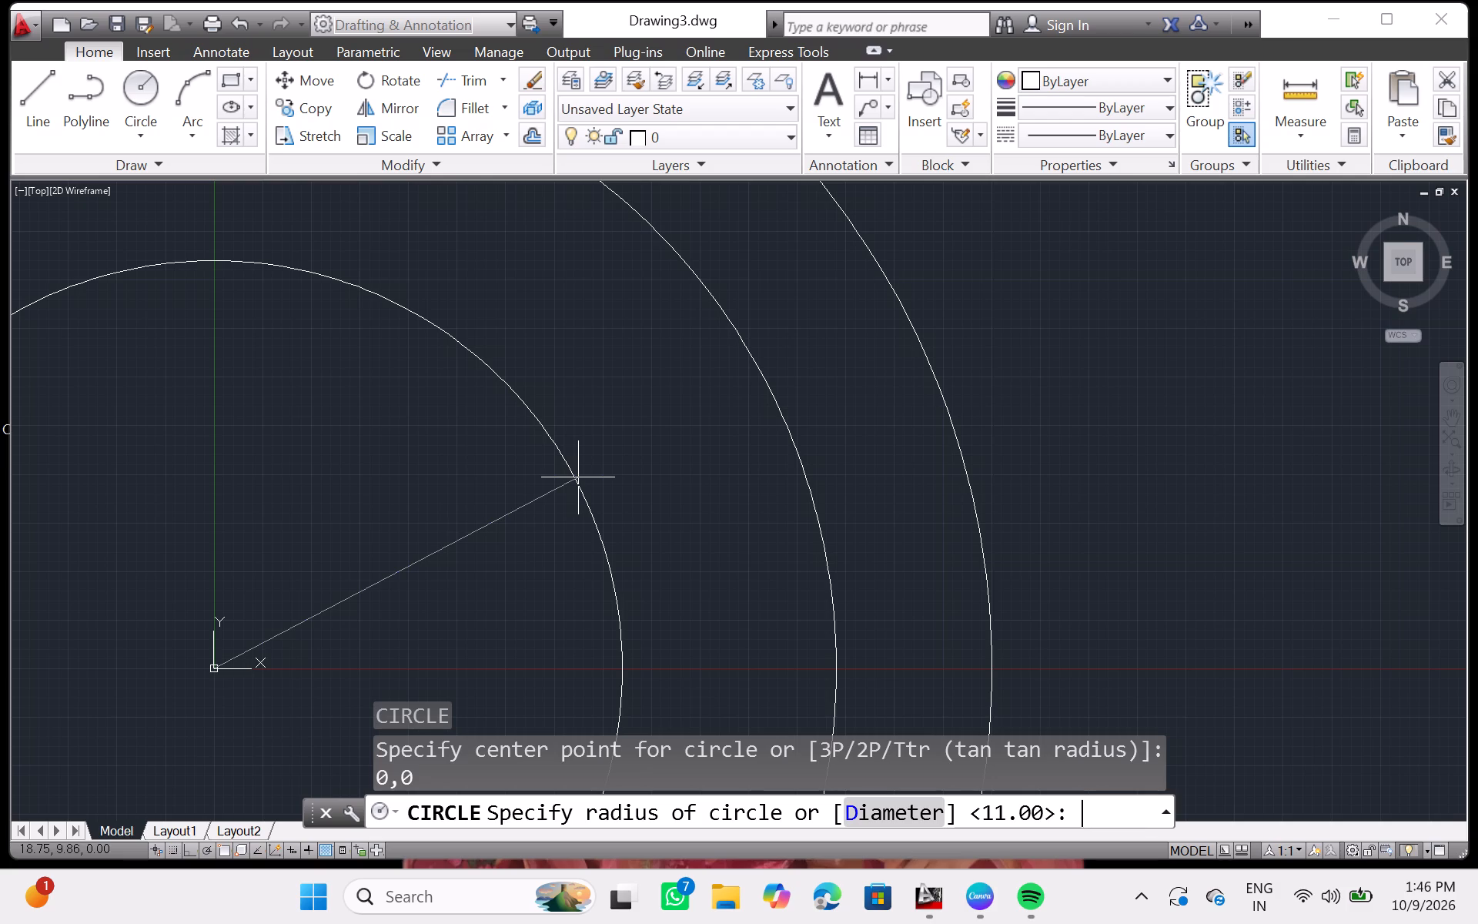
text(21)
key(Return)
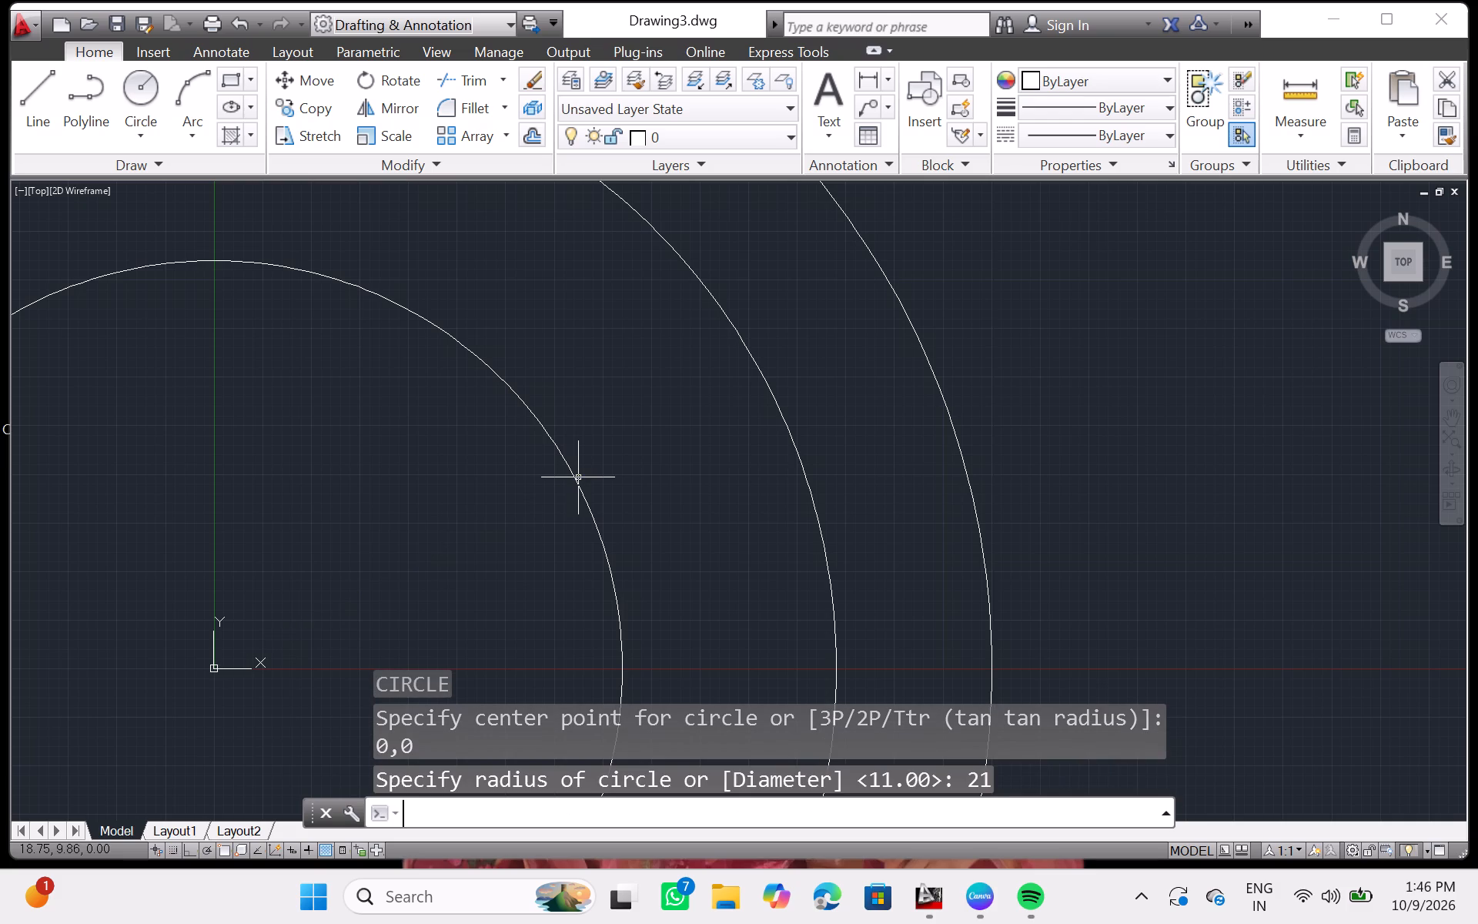
Draw a circle of radius 11 centred at 53,-40, below and to the right of the origin circles.
key(c)
key(Return)
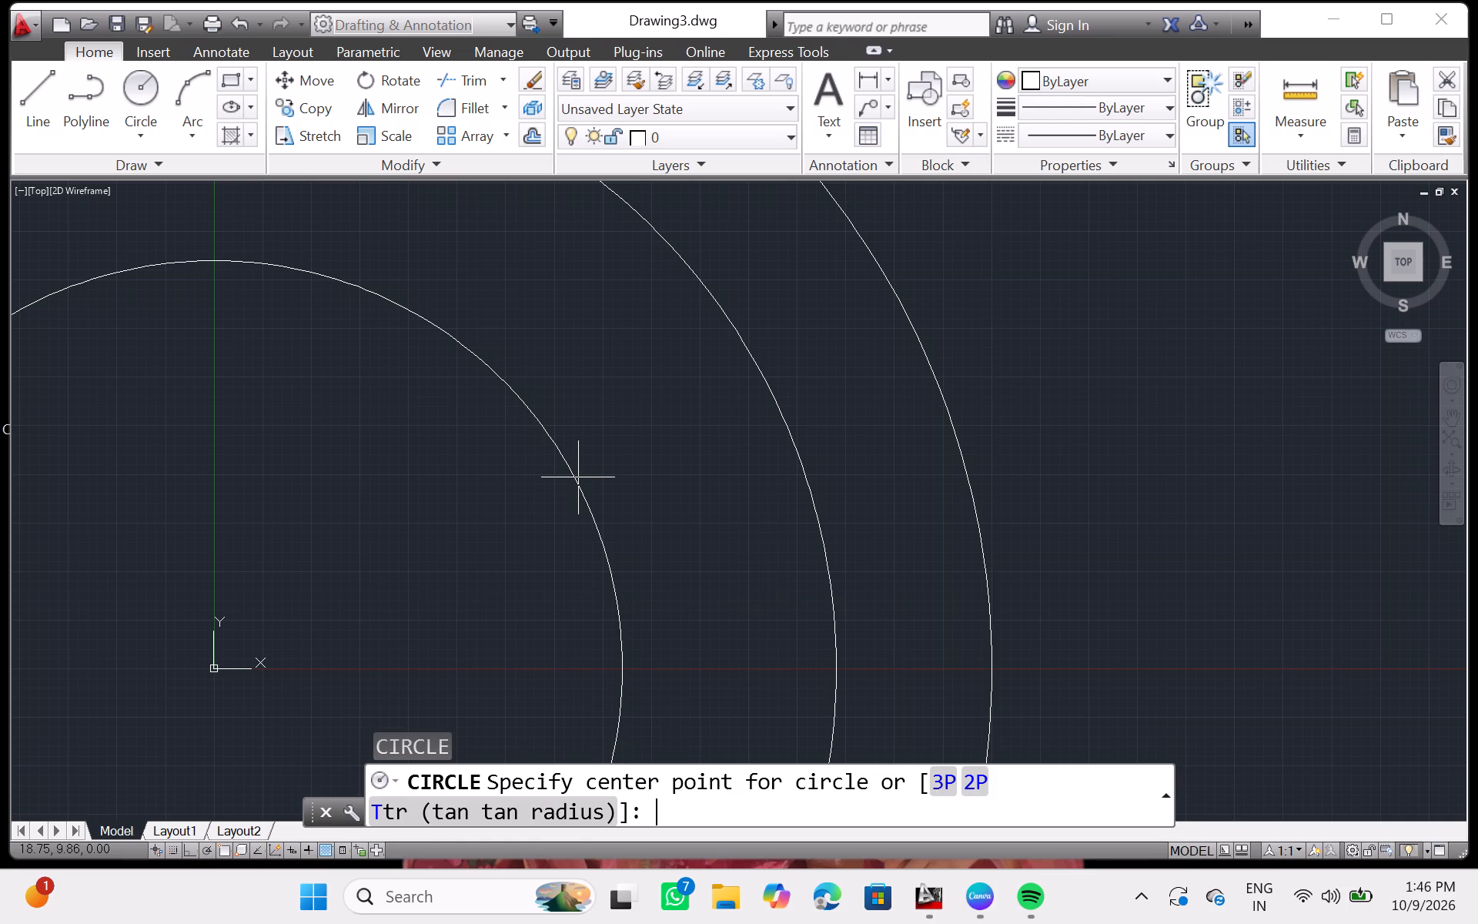
text(53)
text(,-)
key(4)
key(0)
key(Return)
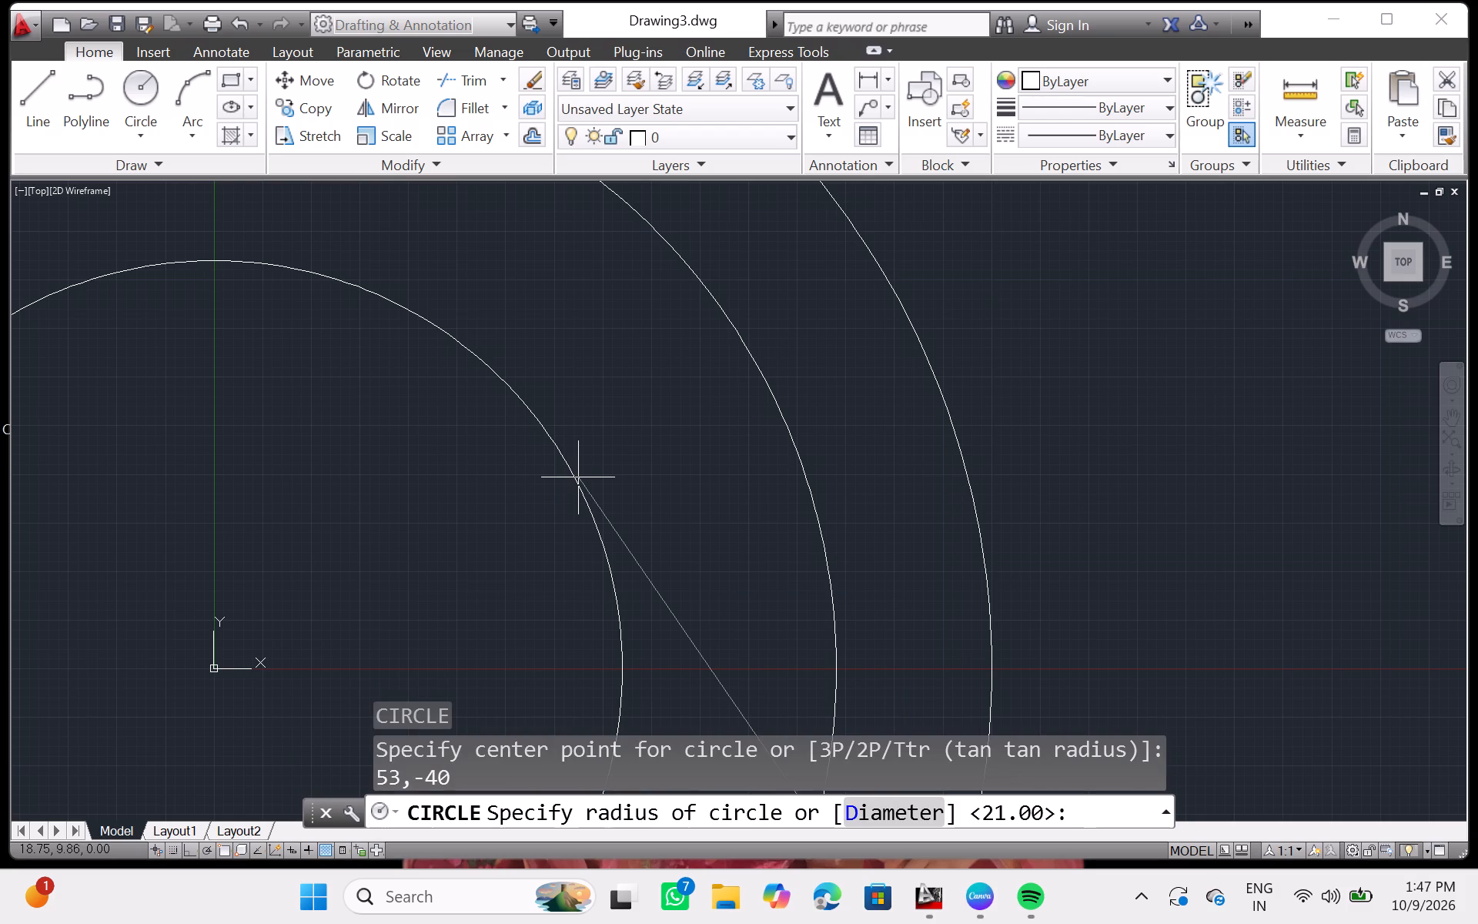
text(11)
key(Return)
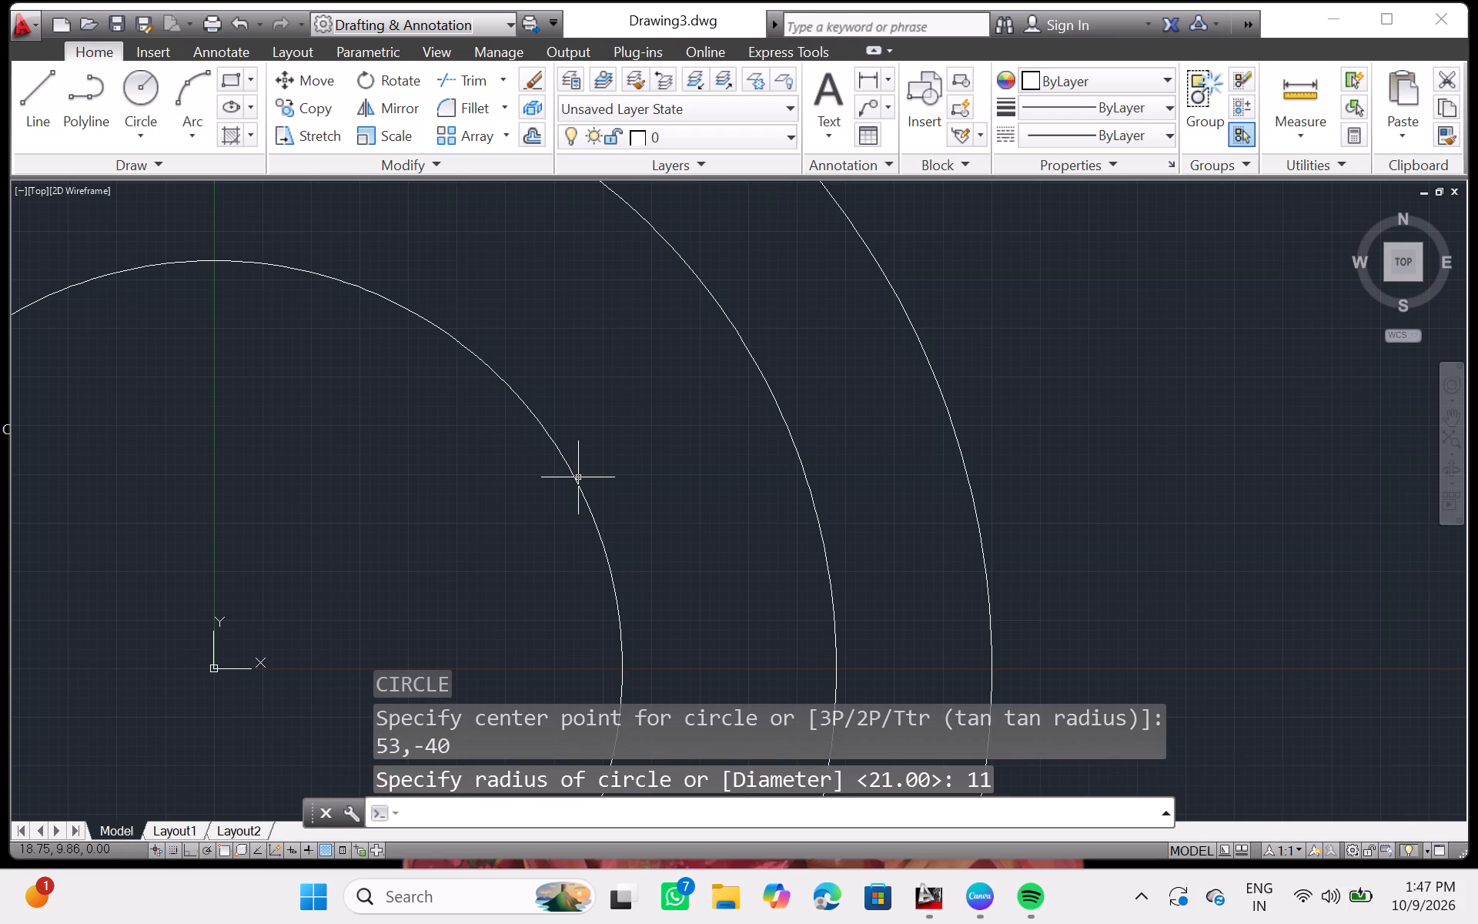
Draw a circle of radius 16 centred at -40,-78, below and to the left of the origin circles.
scroll(578, 477, down, 5)
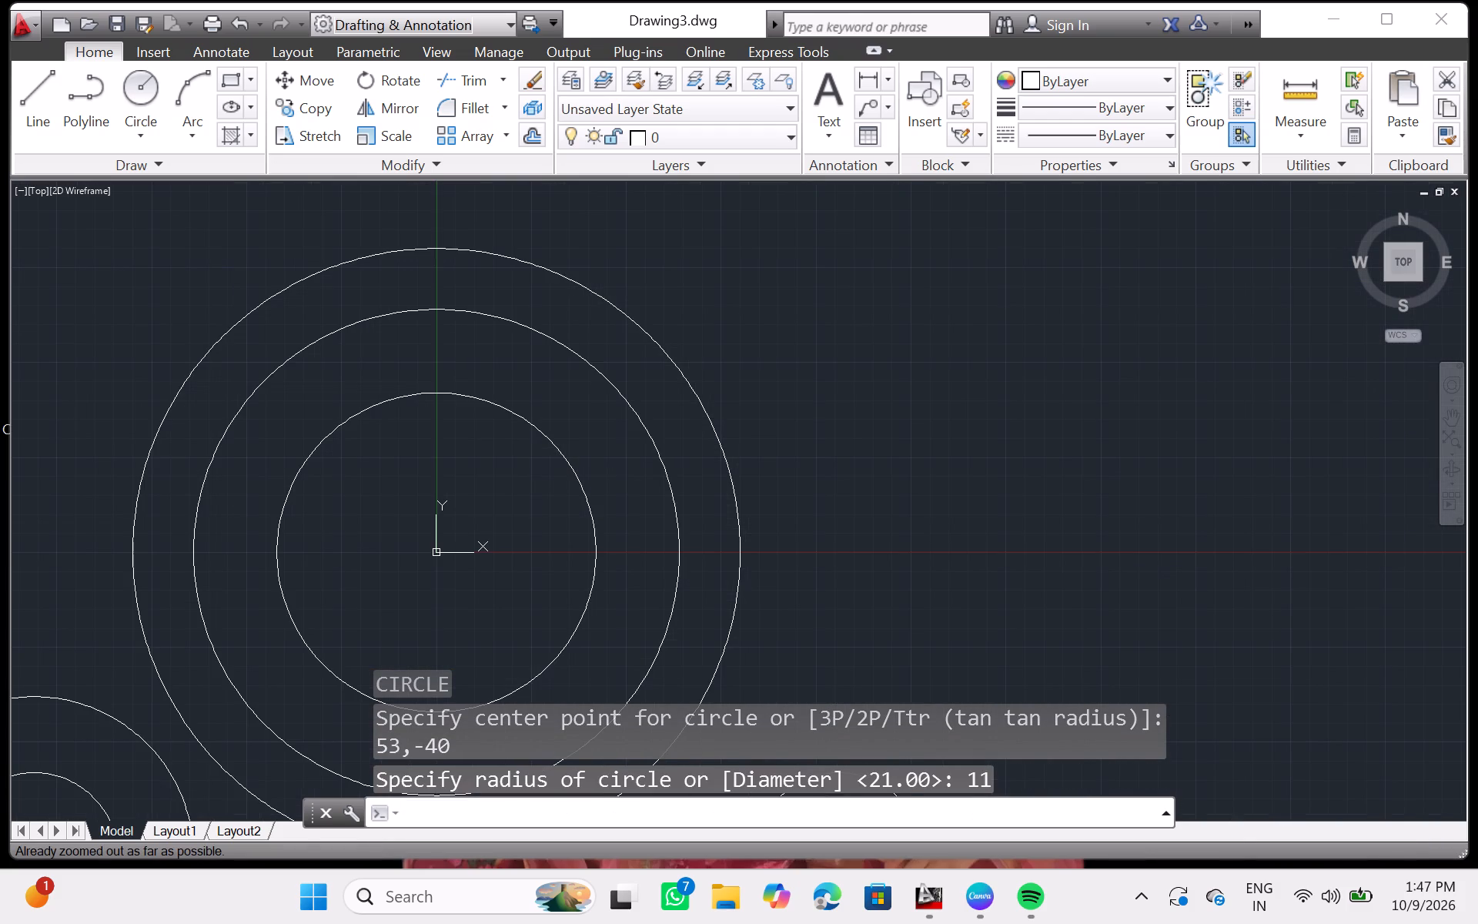
scroll(578, 477, down, 2)
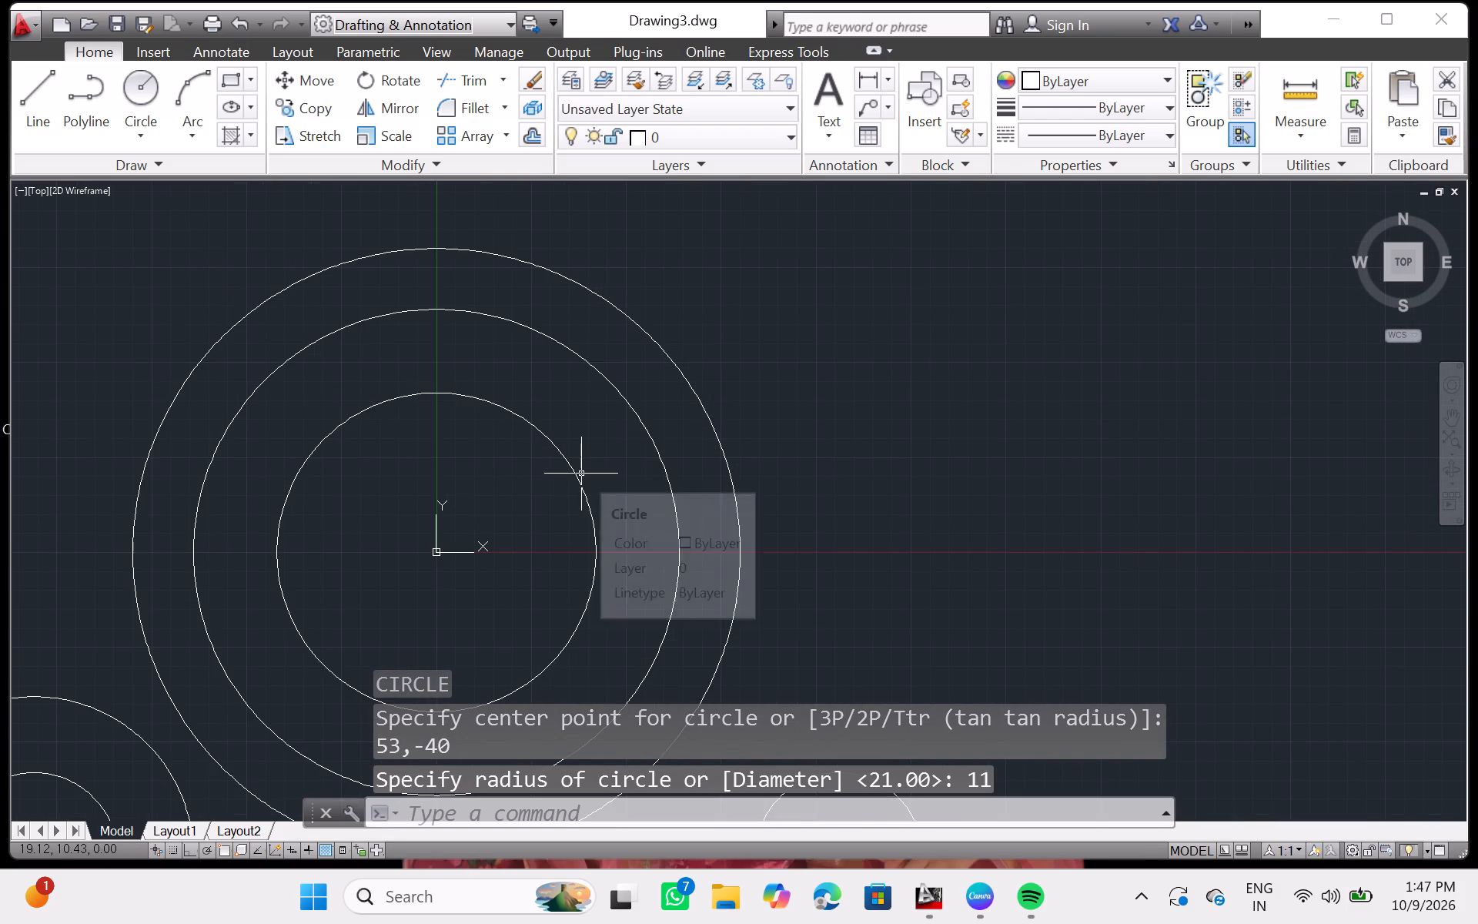
key(c)
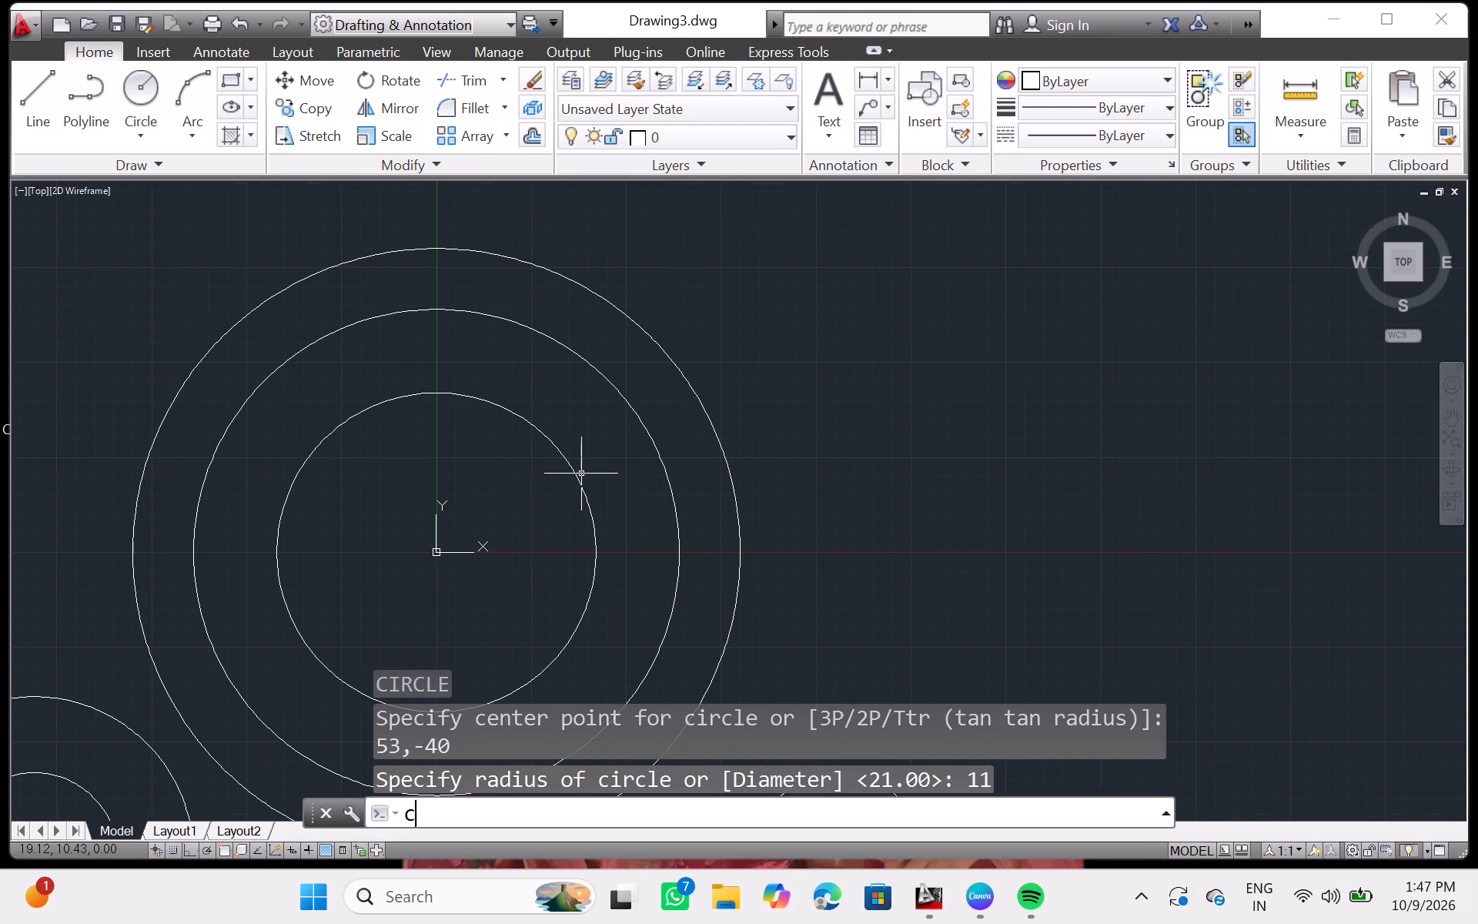
key(Return)
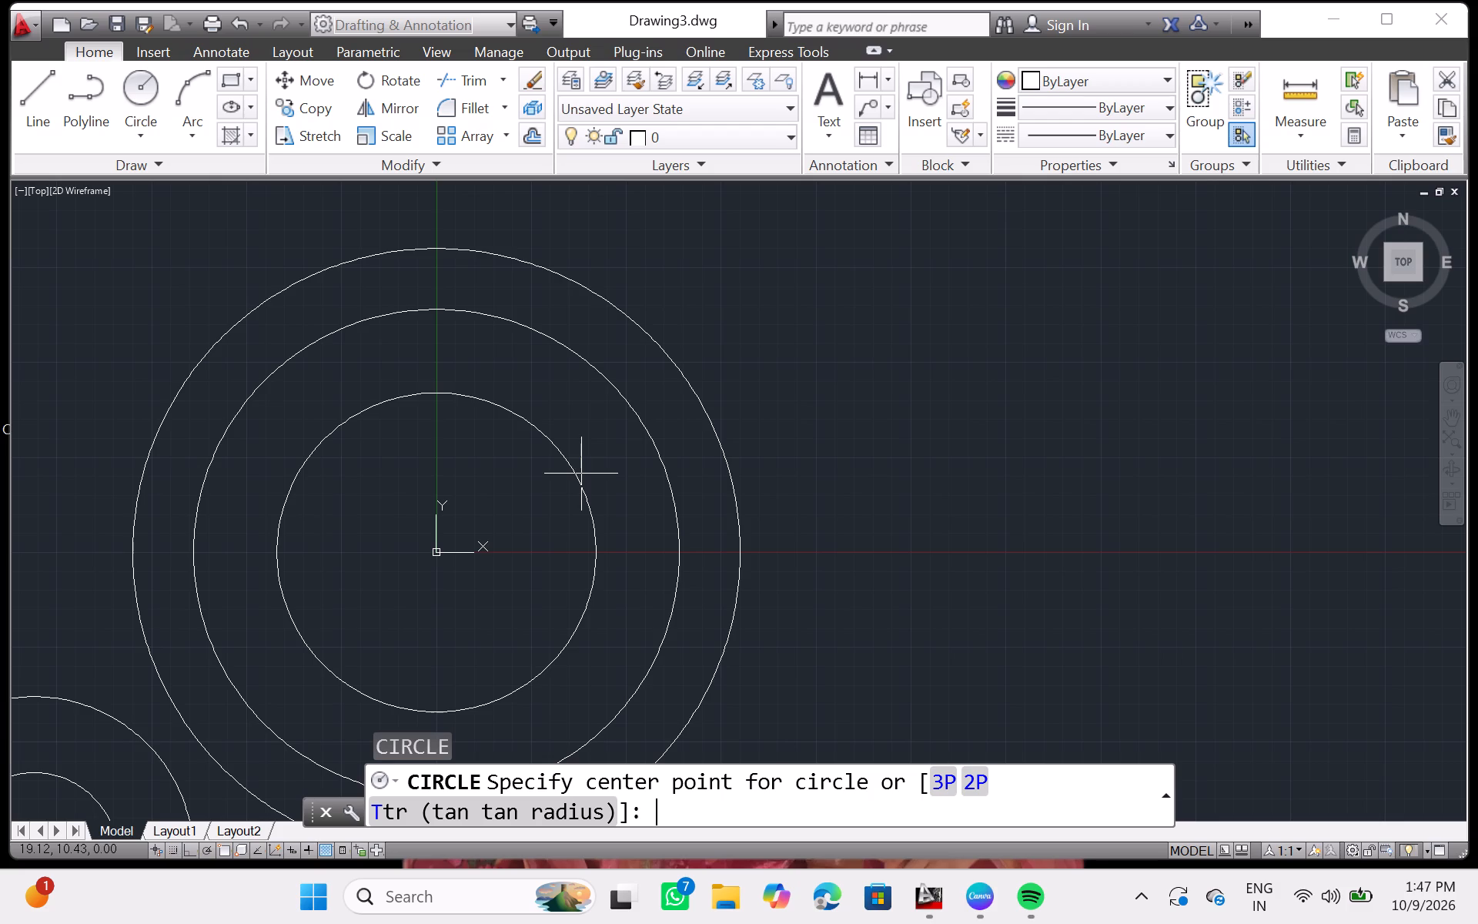
key(minus)
key(4)
key(0)
key(comma)
key(minus)
text(78)
key(Return)
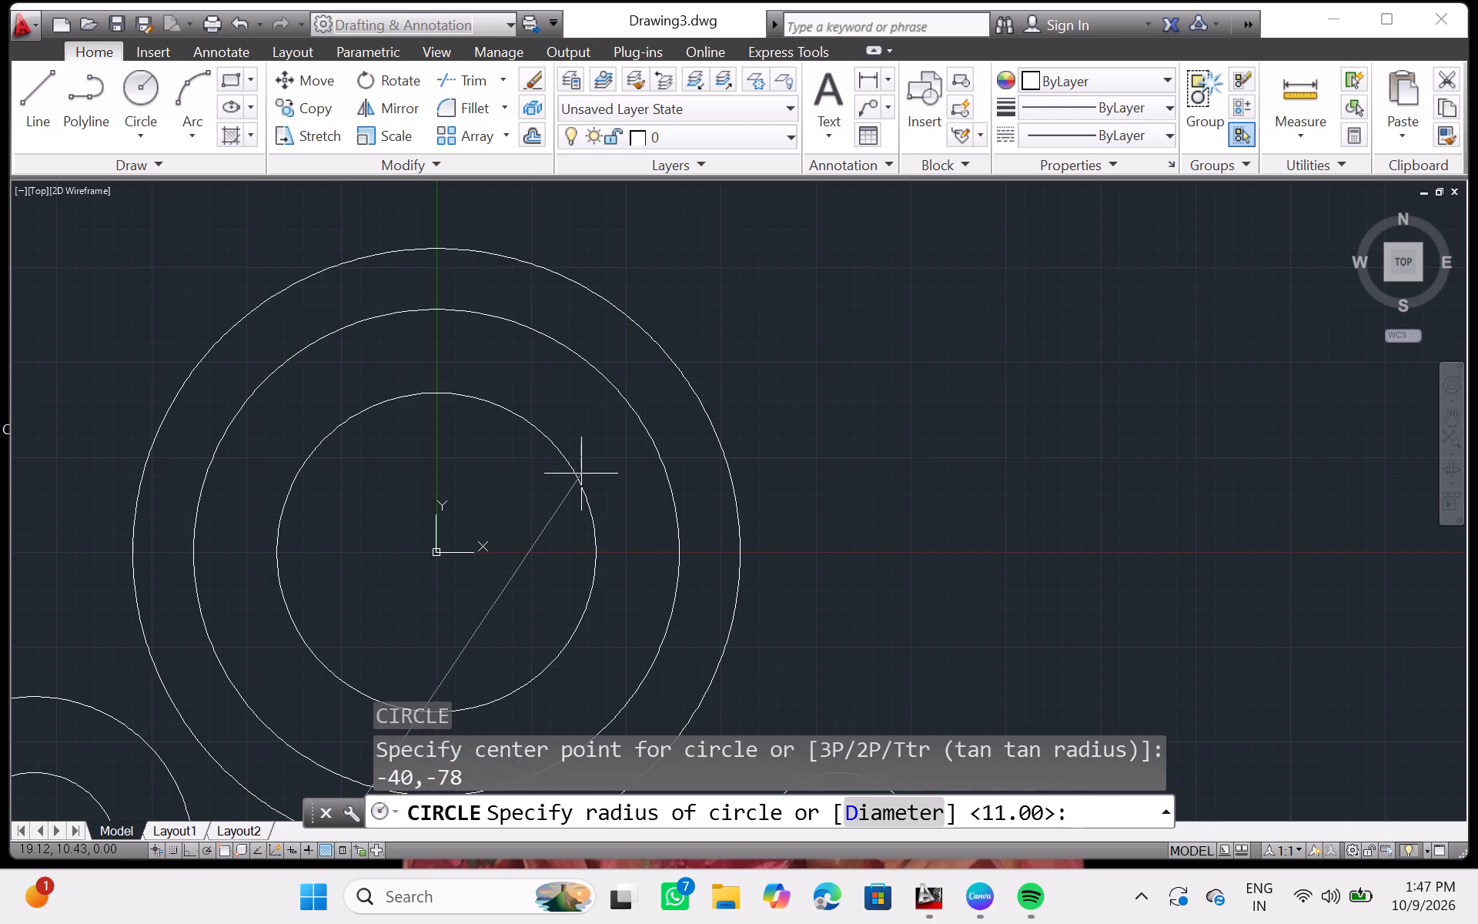
key(1)
key(6)
key(Return)
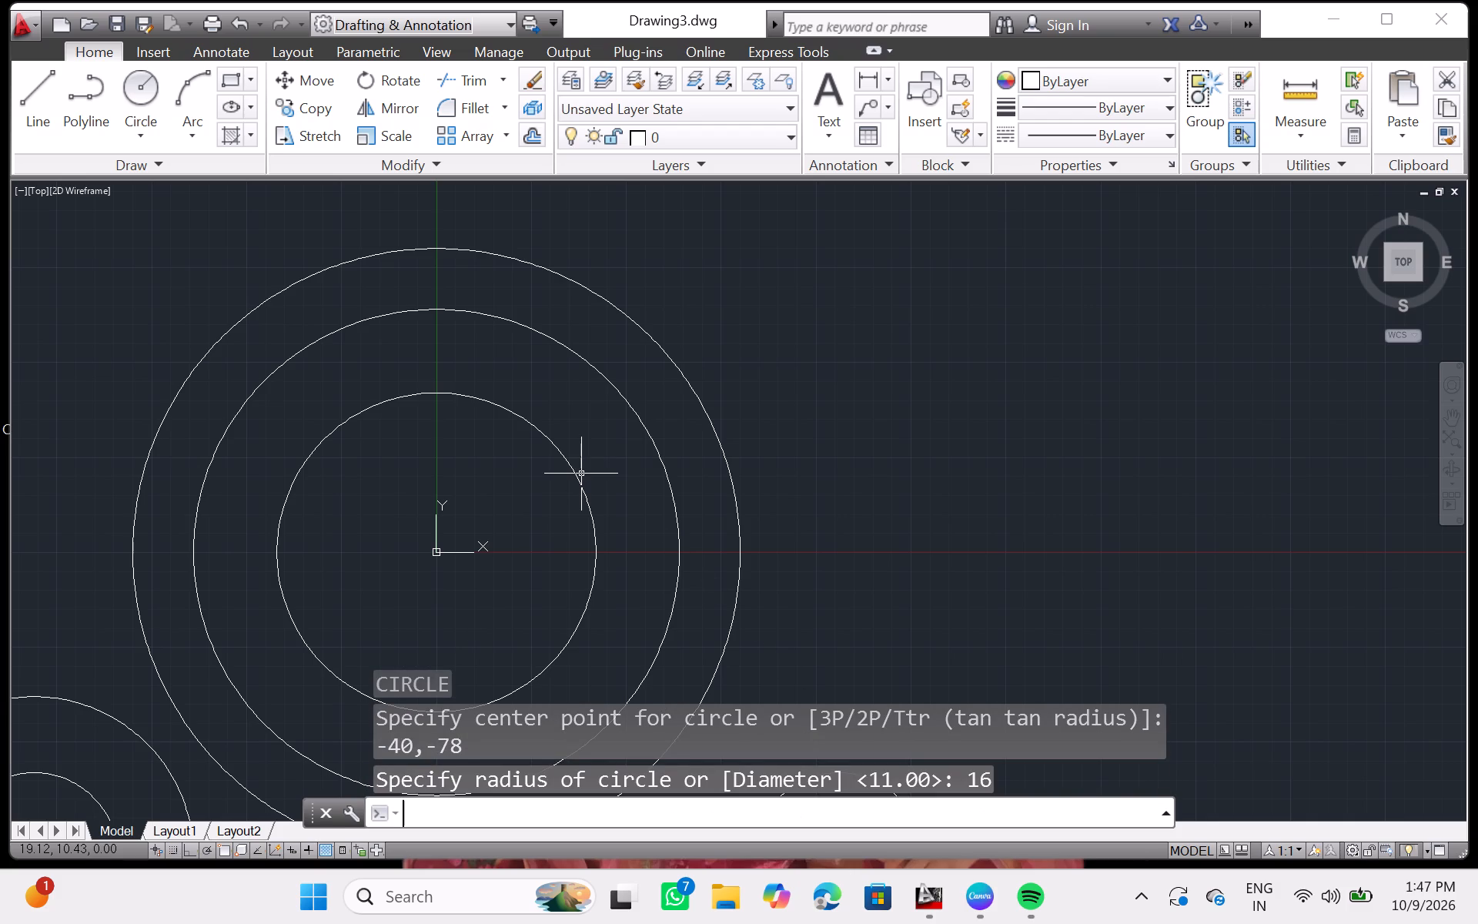
Draw a circle of radius 16 centred at 40,-78, below and to the right of the origin circles.
key(c)
key(Return)
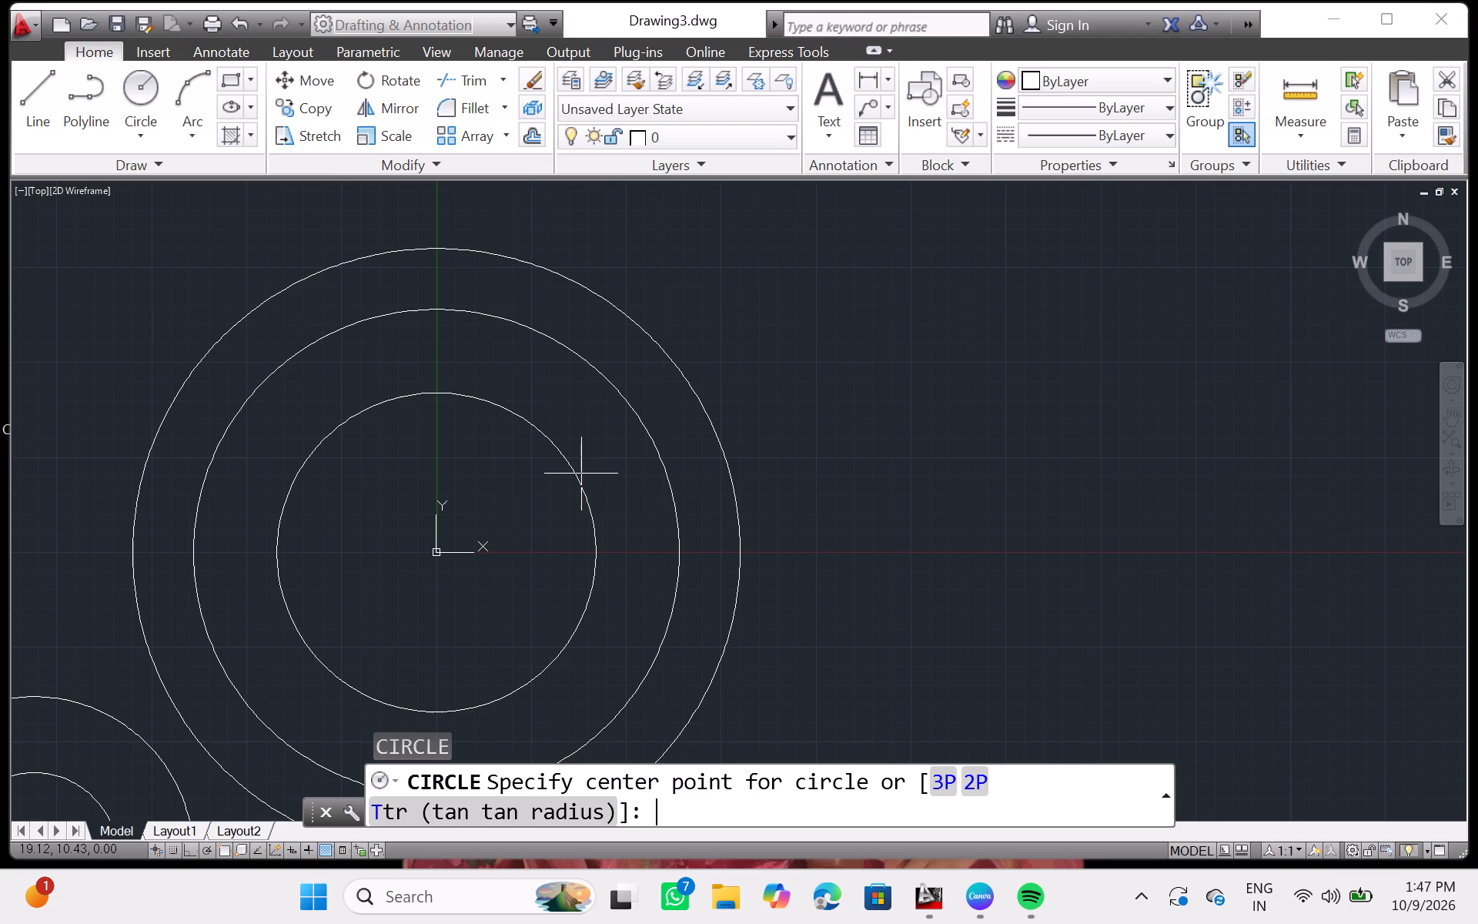
text(40,)
key(minus)
text(78)
key(Return)
key(1)
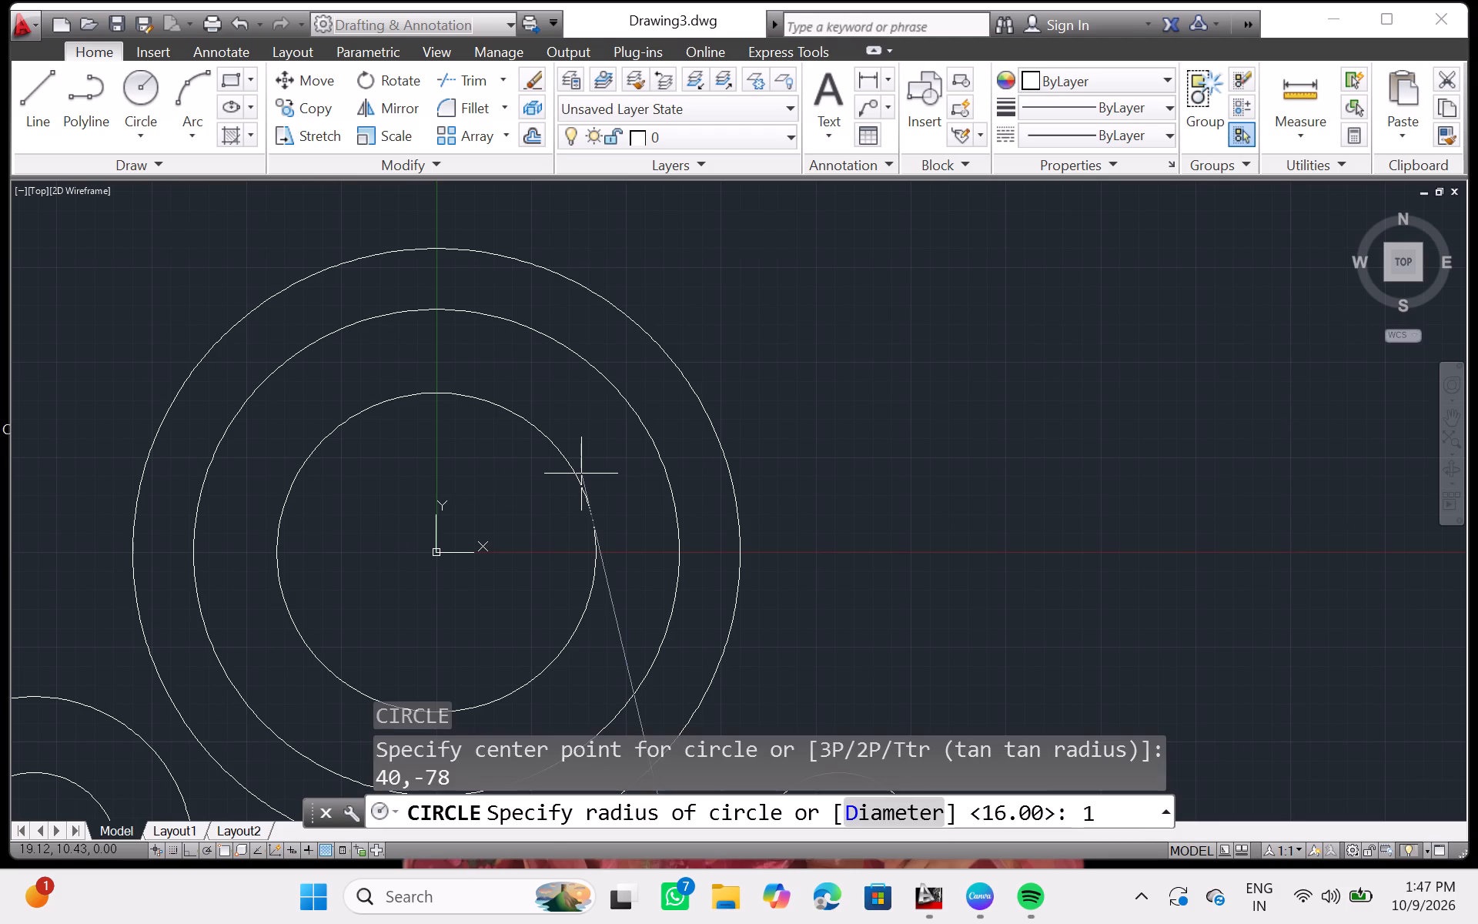
key(6)
key(Return)
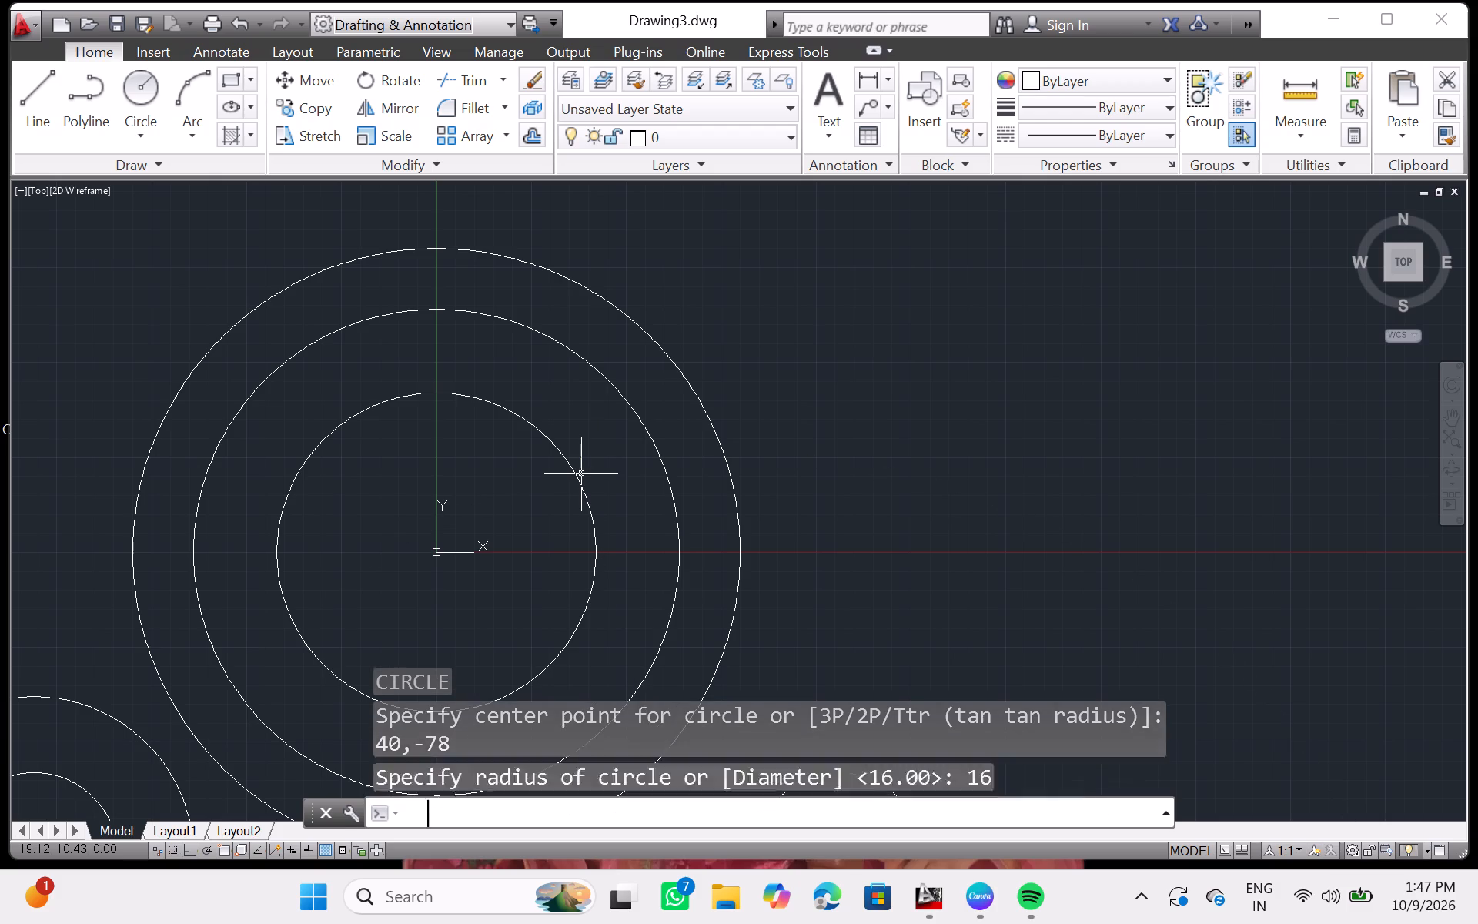
Examine the layout of all the circles at the drawing's full extents and dismiss the message notification.
scroll(581, 474, down, 6)
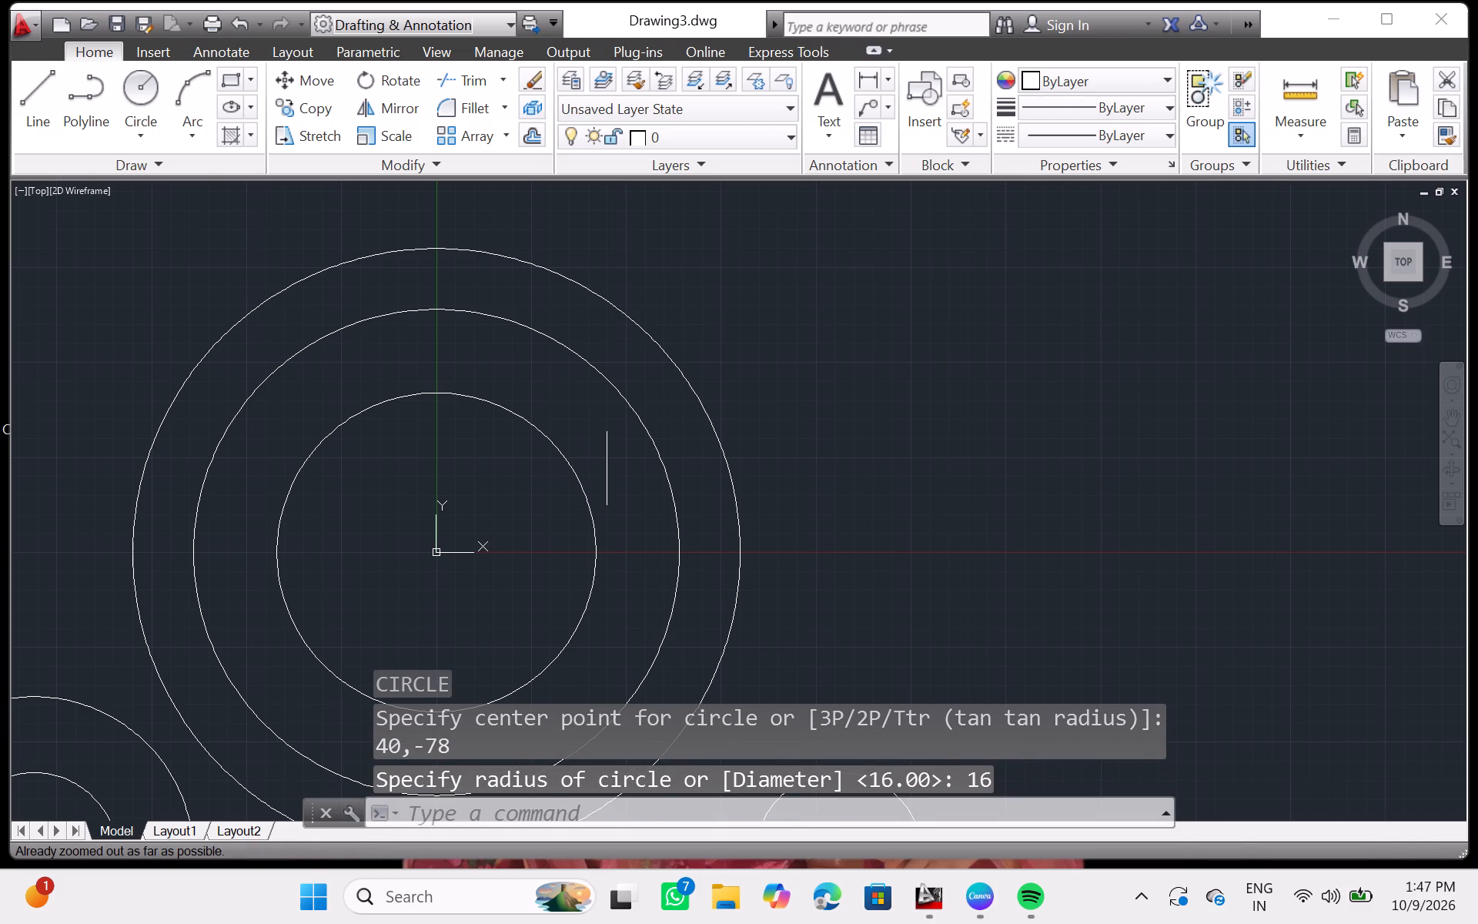
scroll(607, 474, up, 2)
scroll(607, 474, down, 13)
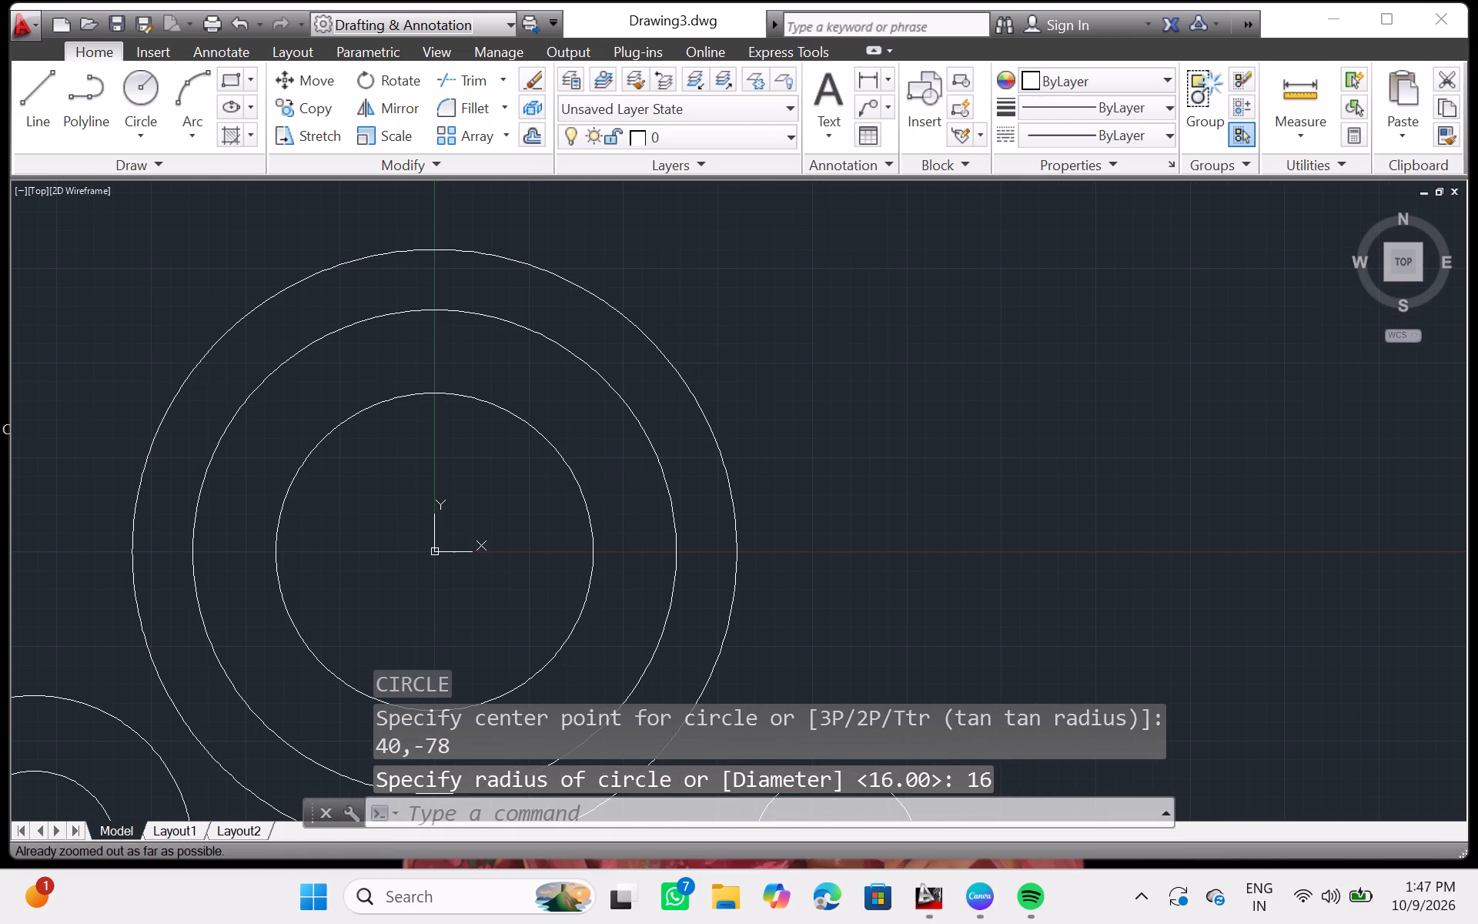
key(z)
key(Return)
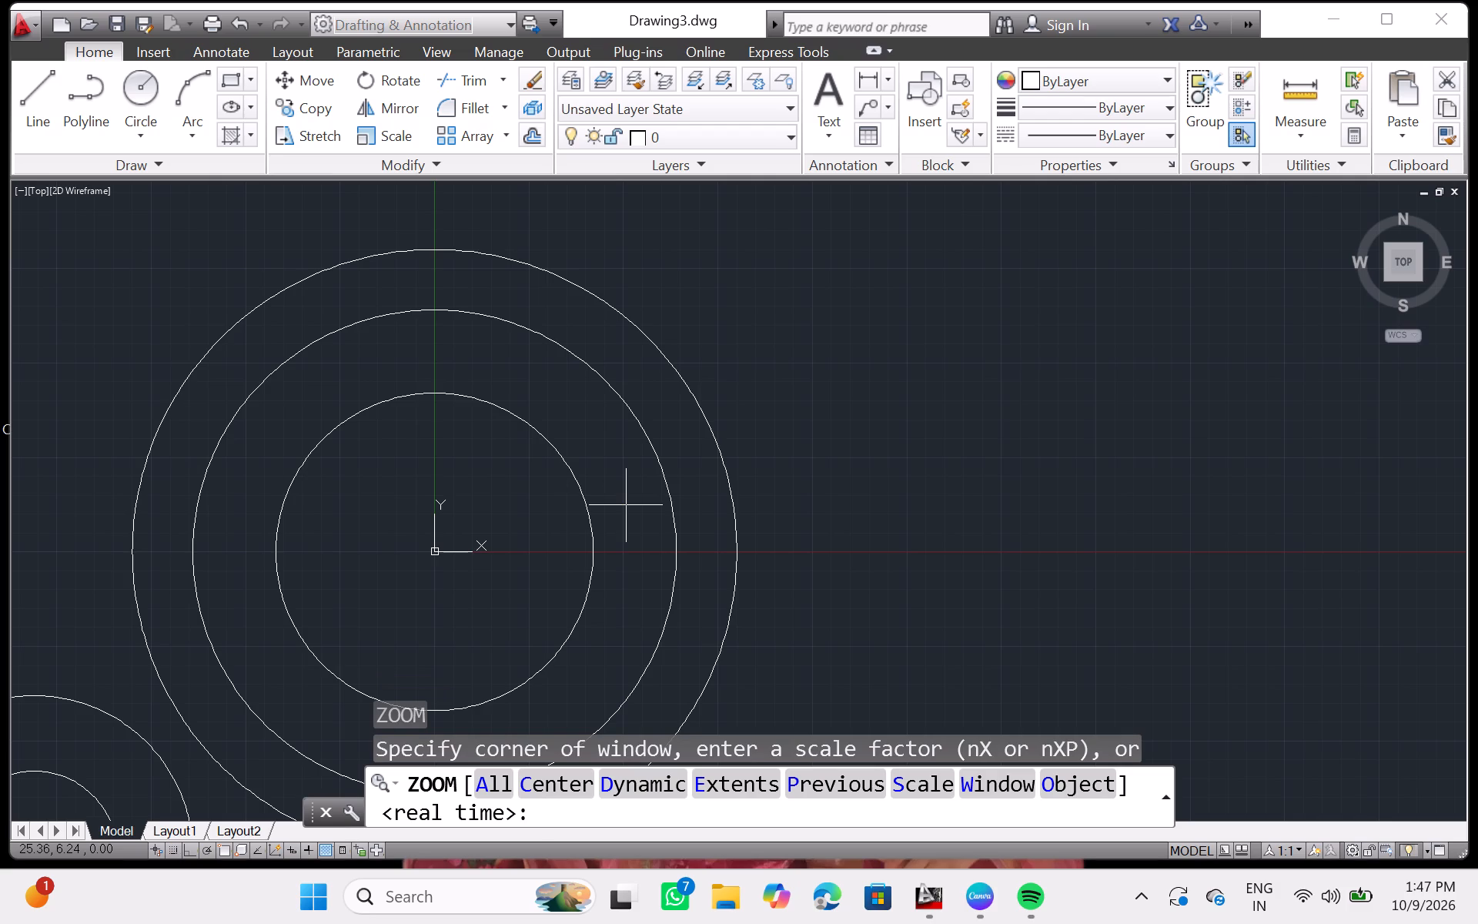
key(e)
key(Return)
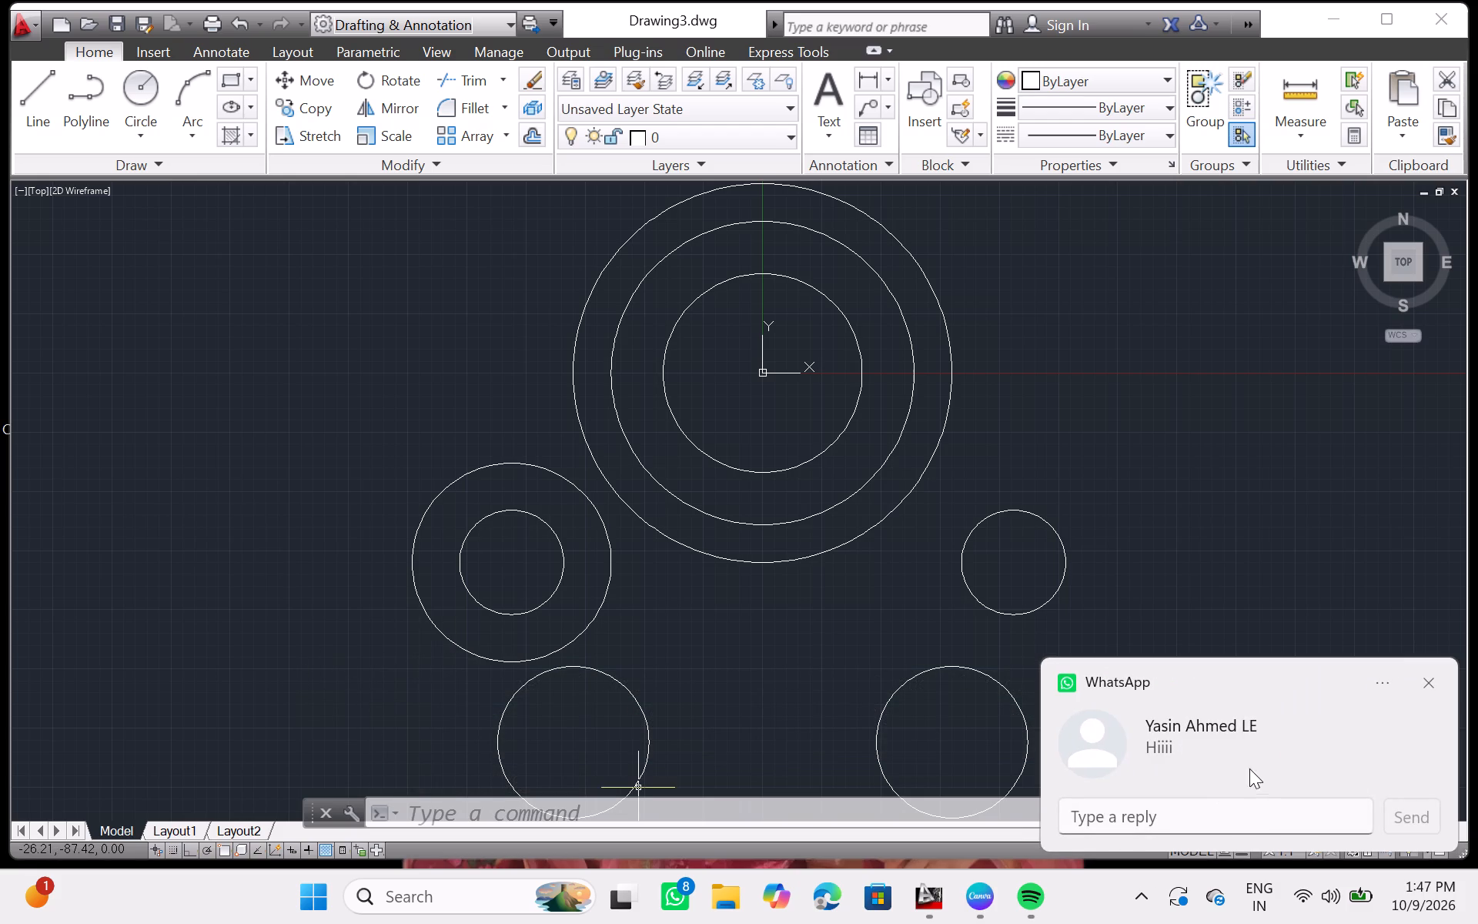
click(1424, 679)
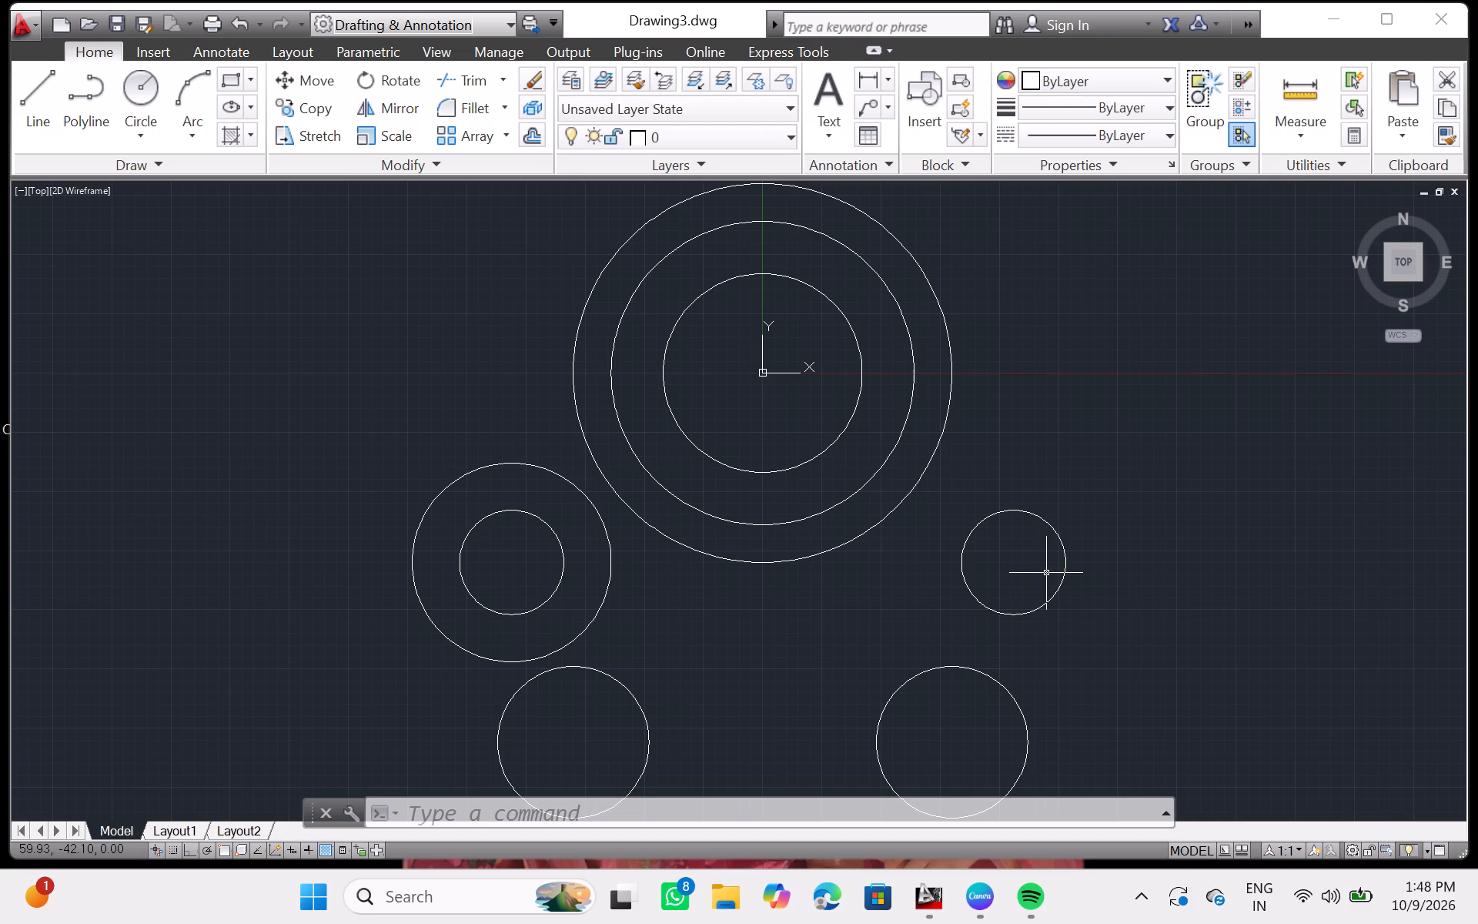
Draw another circle of radius 16 centred at -40,-78, over the existing lower-left circle.
key(c)
key(Return)
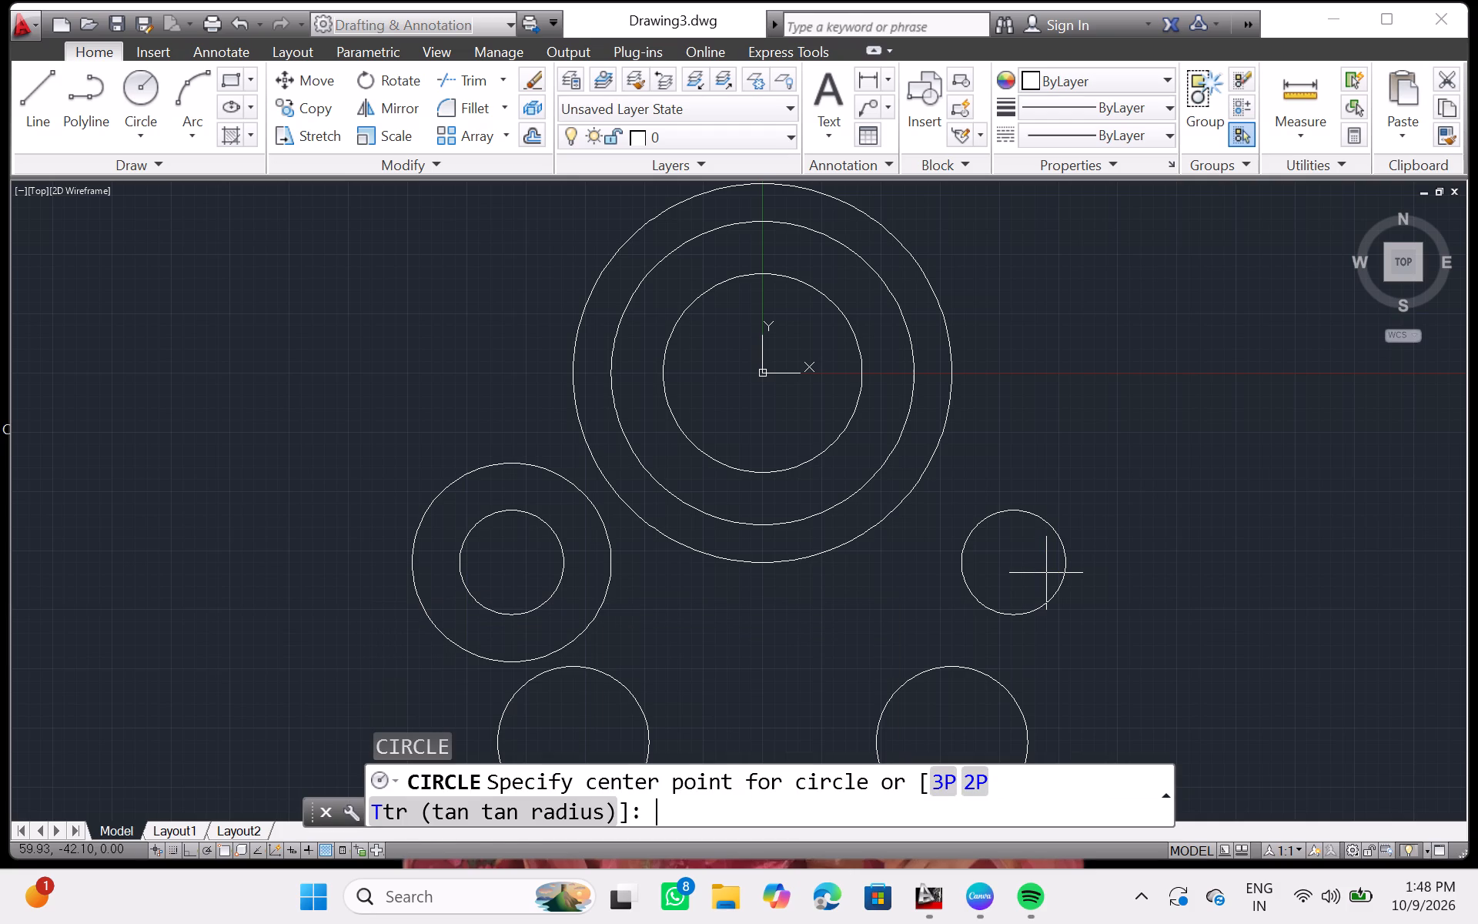
key(minus)
text(40,)
key(minus)
text(78)
key(Return)
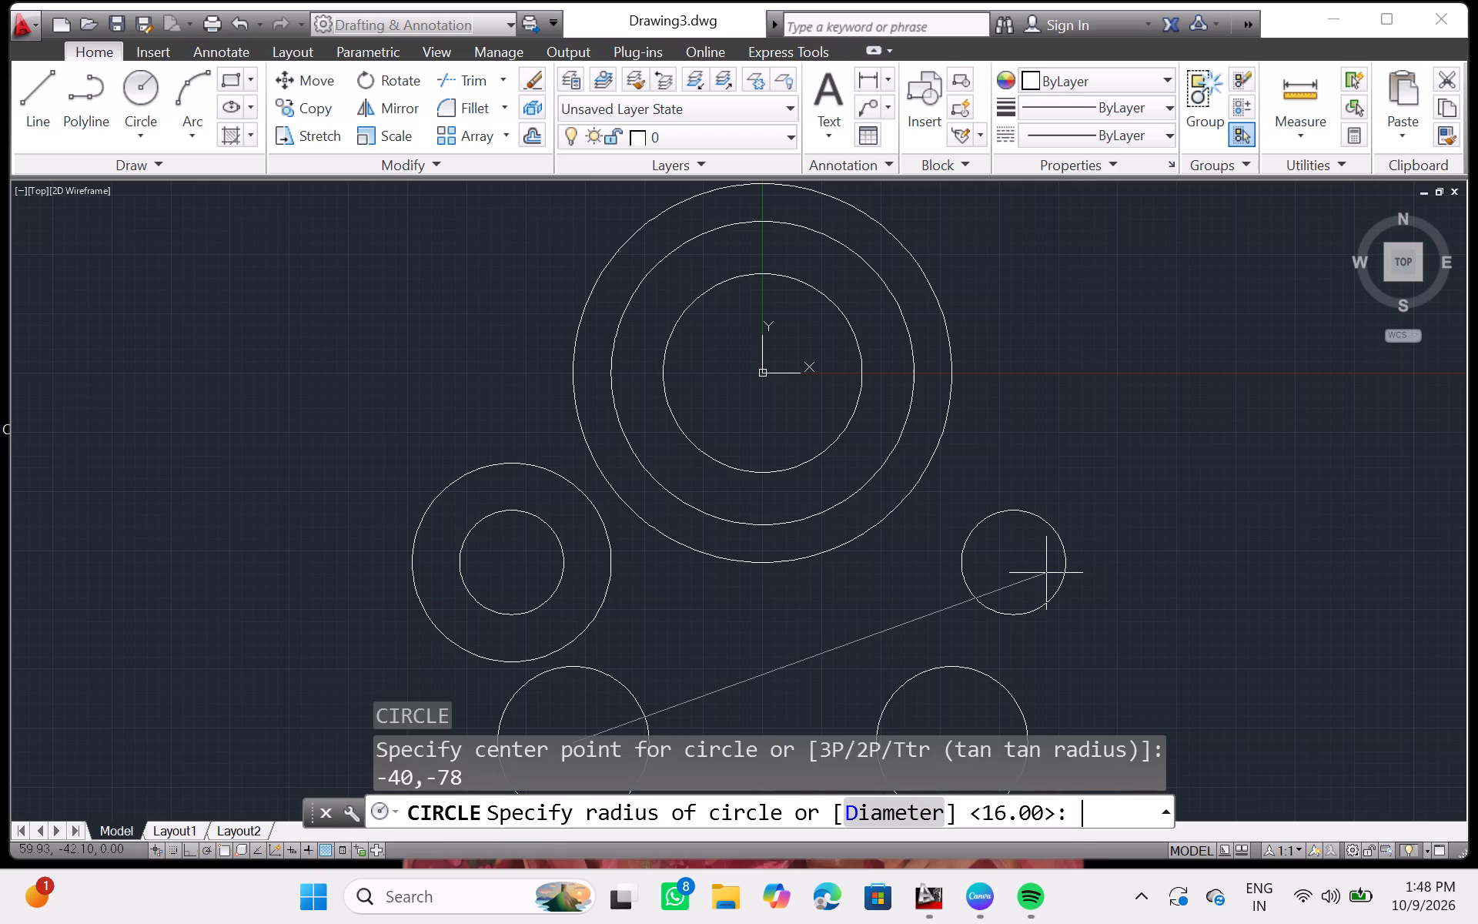
key(1)
key(6)
key(Return)
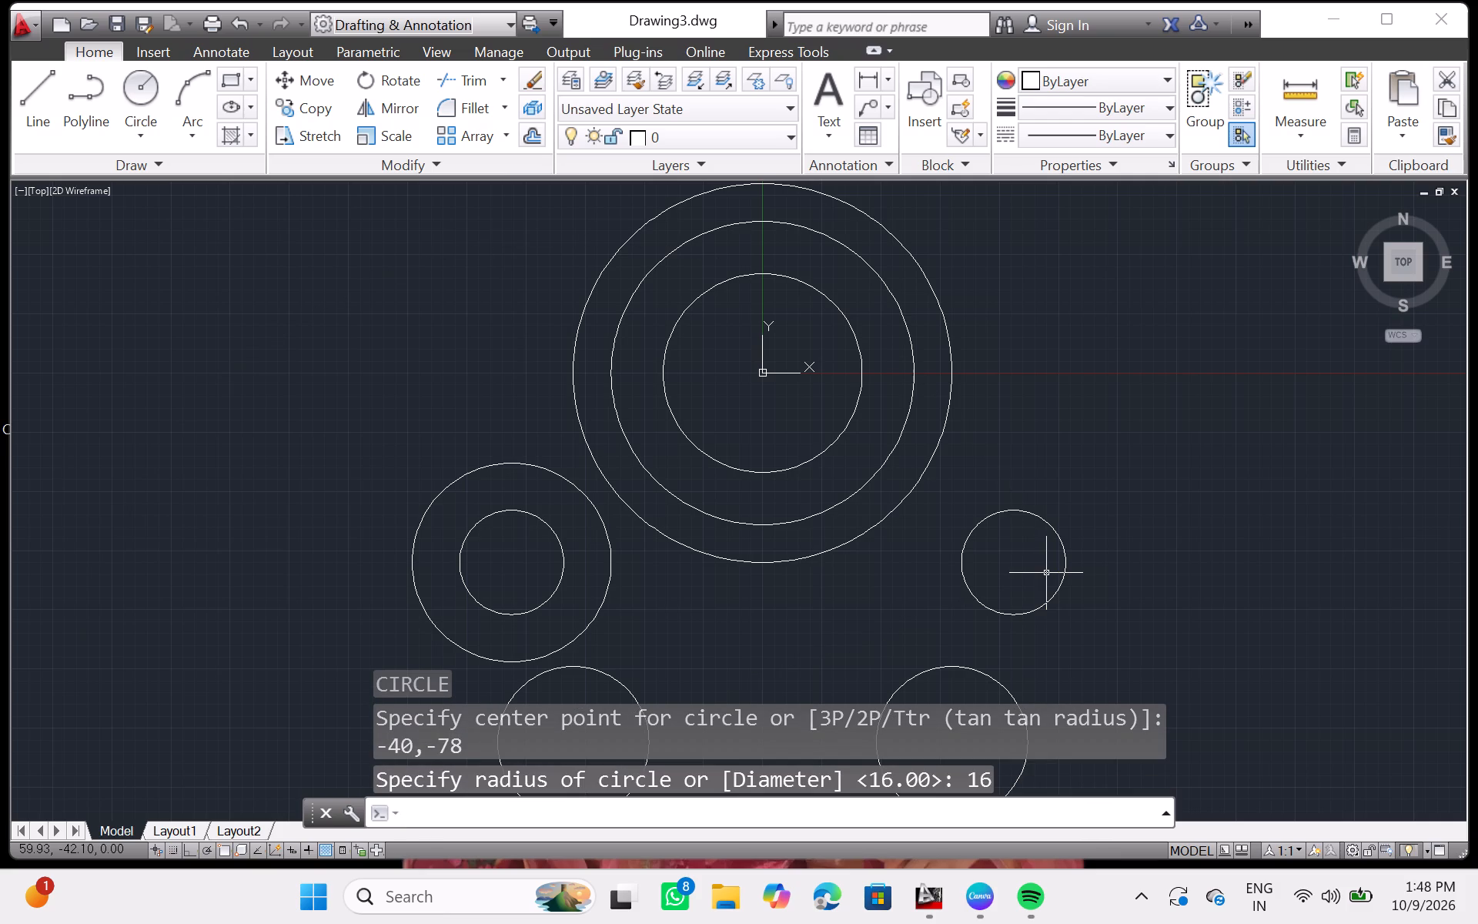
Draw another circle of radius 16 centred at 40,-78, over the existing lower-right circle.
key(c)
key(Return)
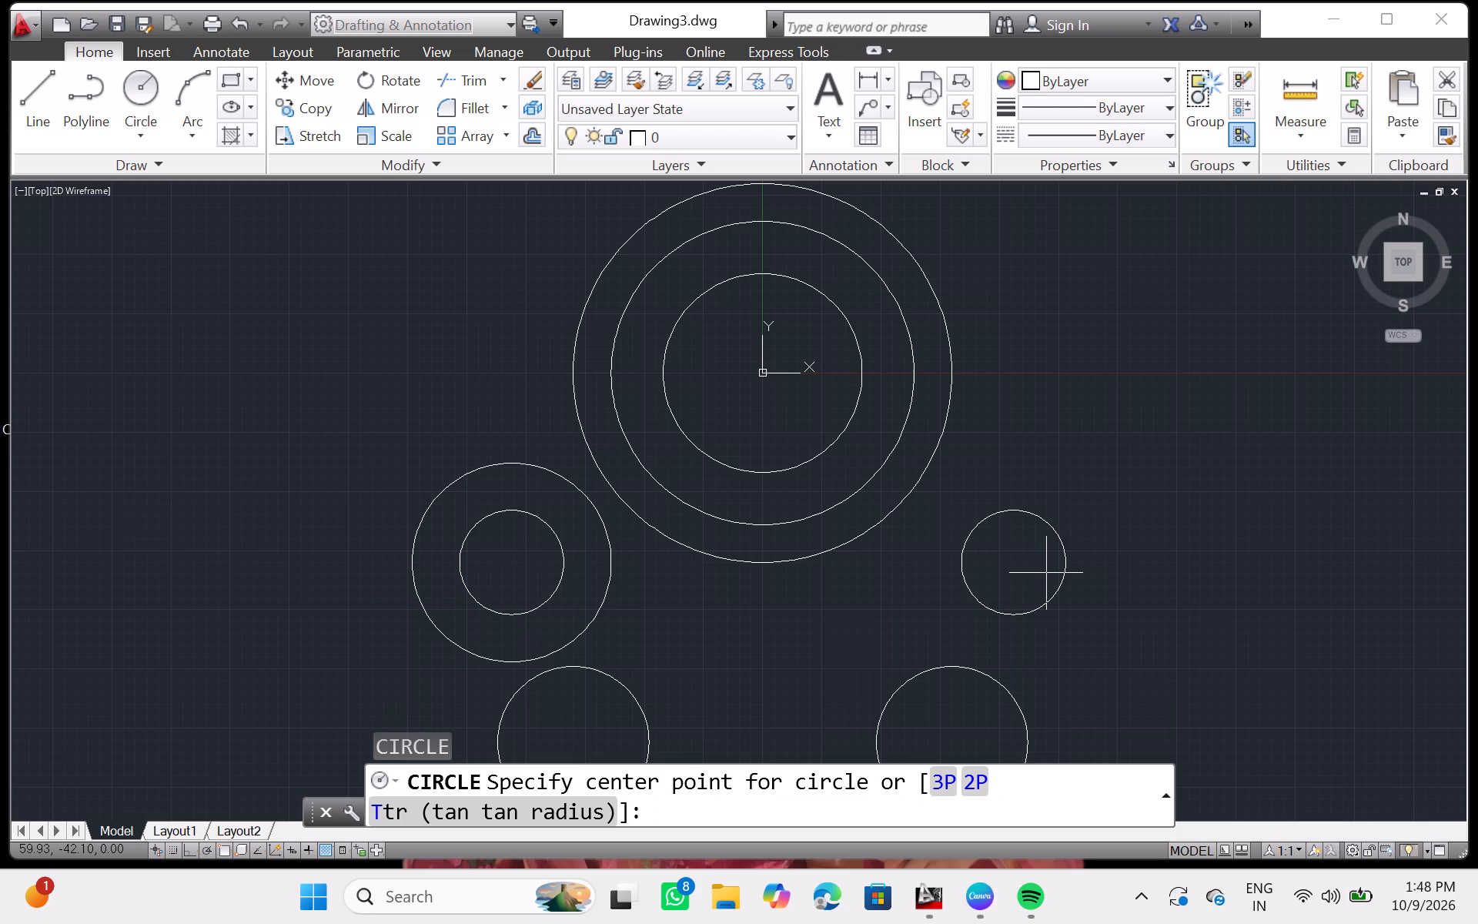
text(40)
key(comma)
key(minus)
text(78)
key(Return)
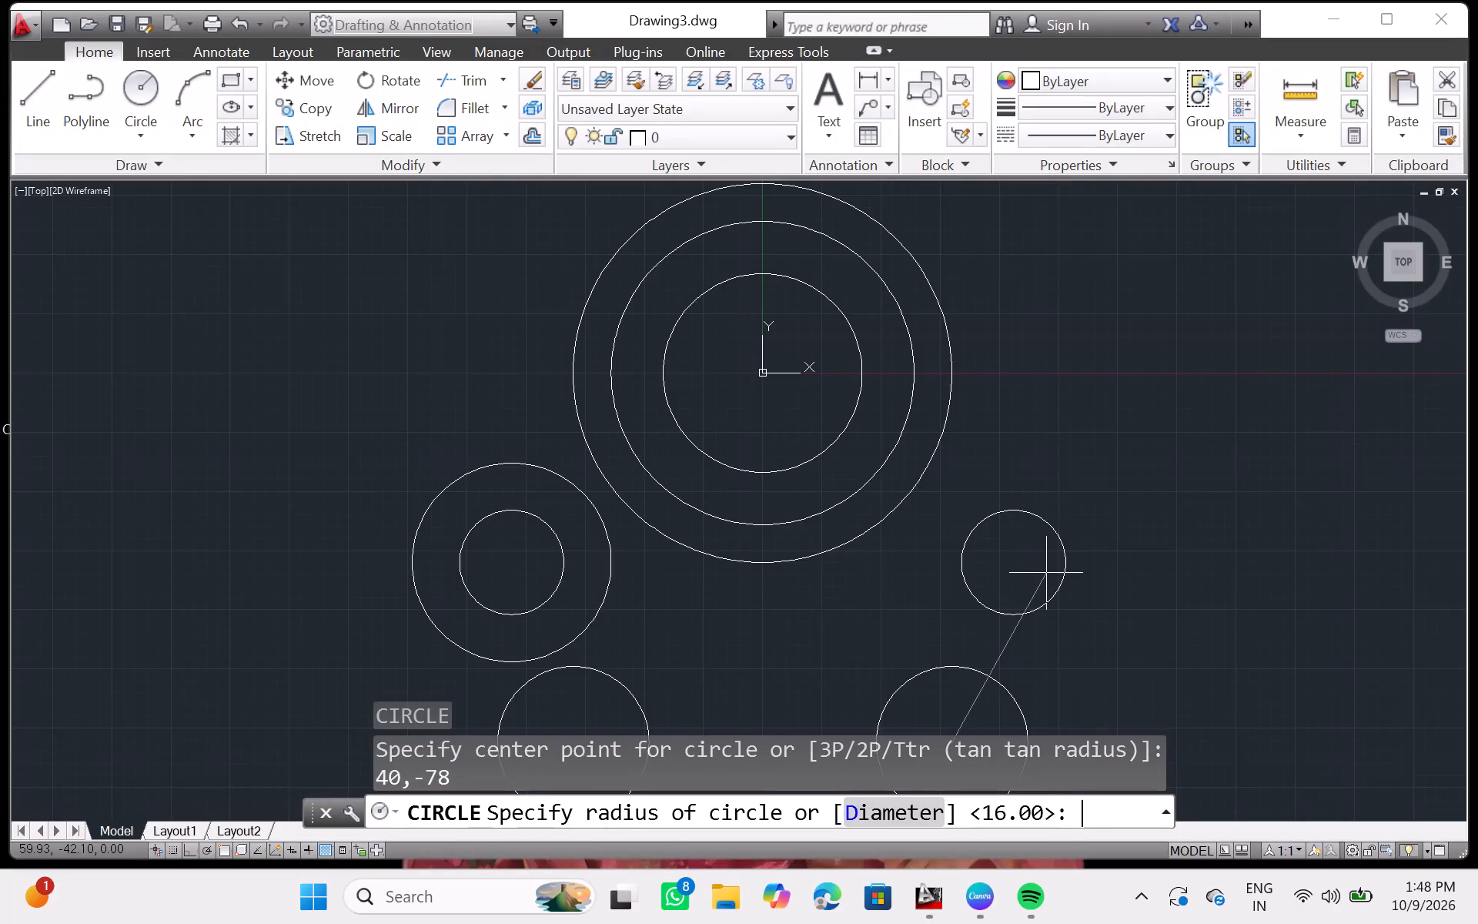
key(1)
key(6)
key(Return)
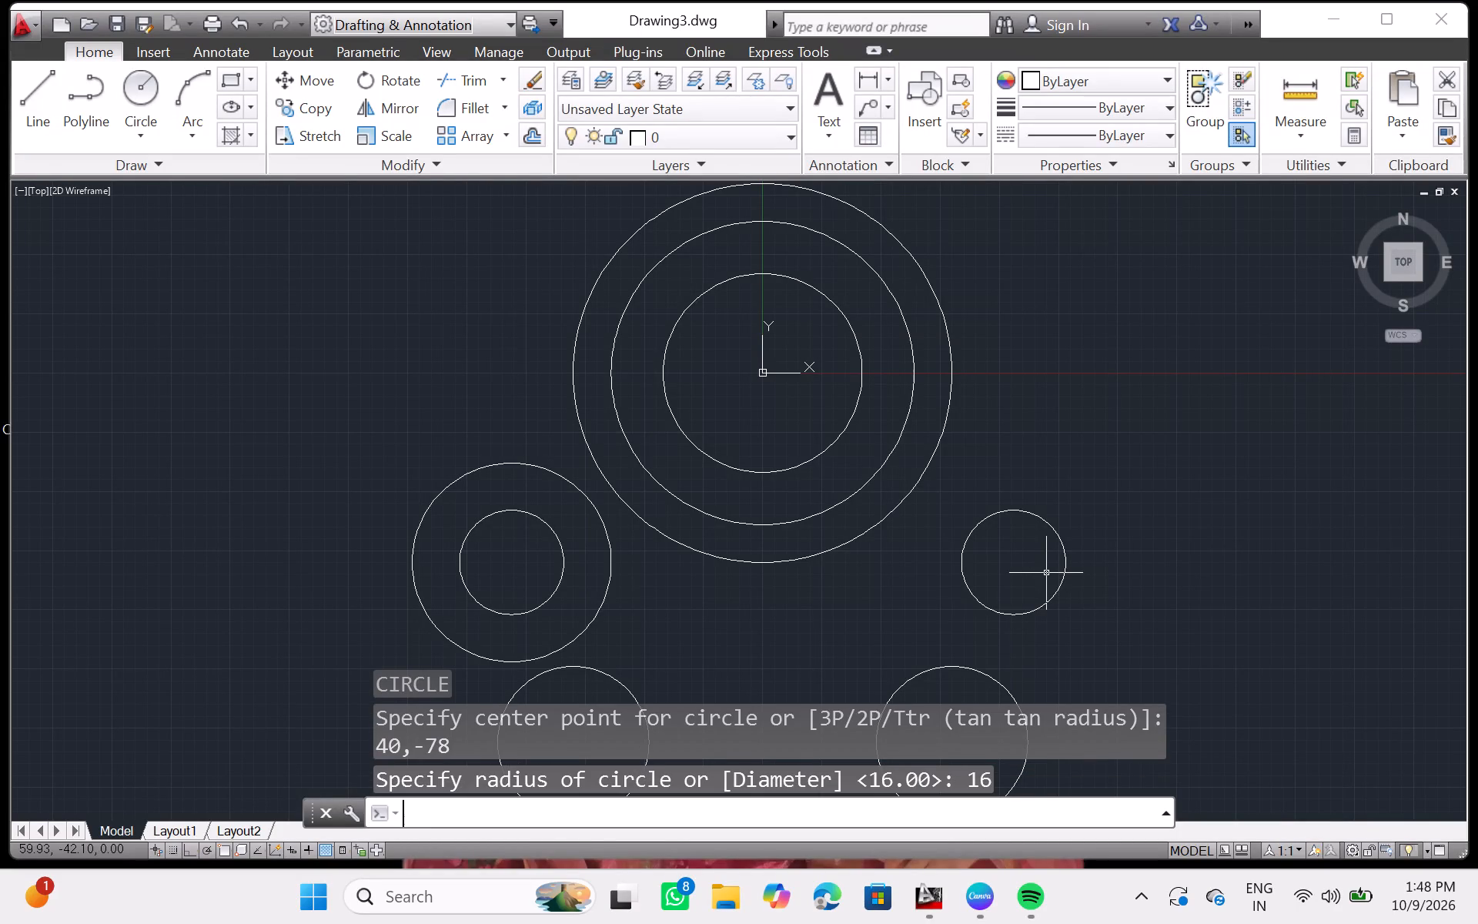
scroll(1046, 573, down, 2)
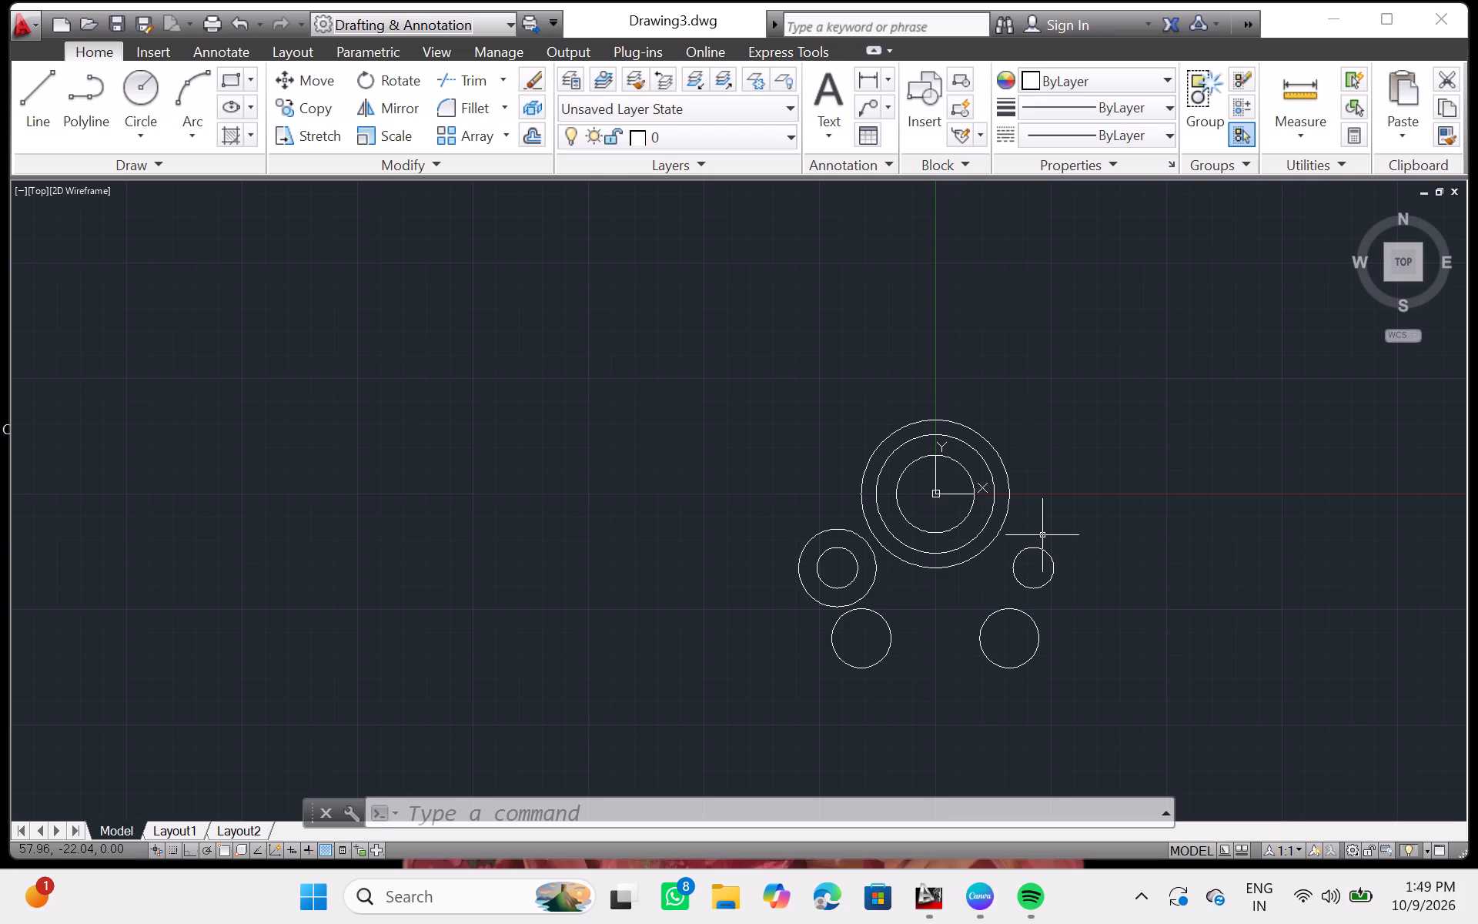
Draw a circle of radius 21 centred at 53,-40, around the existing small circle on that side of the origin circles.
key(c)
key(Return)
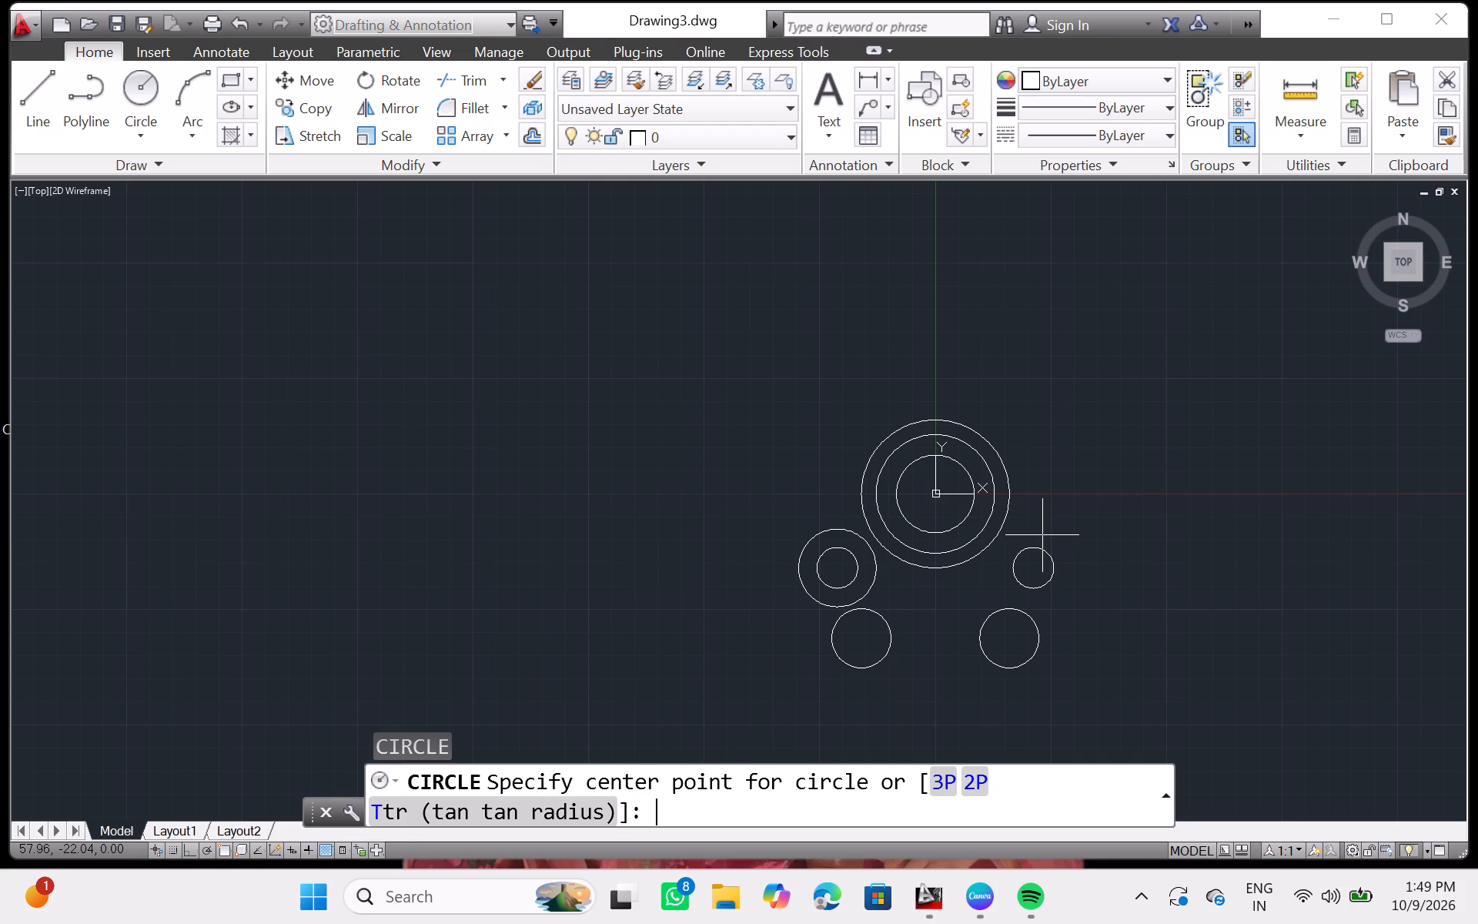
key(5)
key(3)
key(comma)
key(minus)
text(40)
key(Return)
text(21)
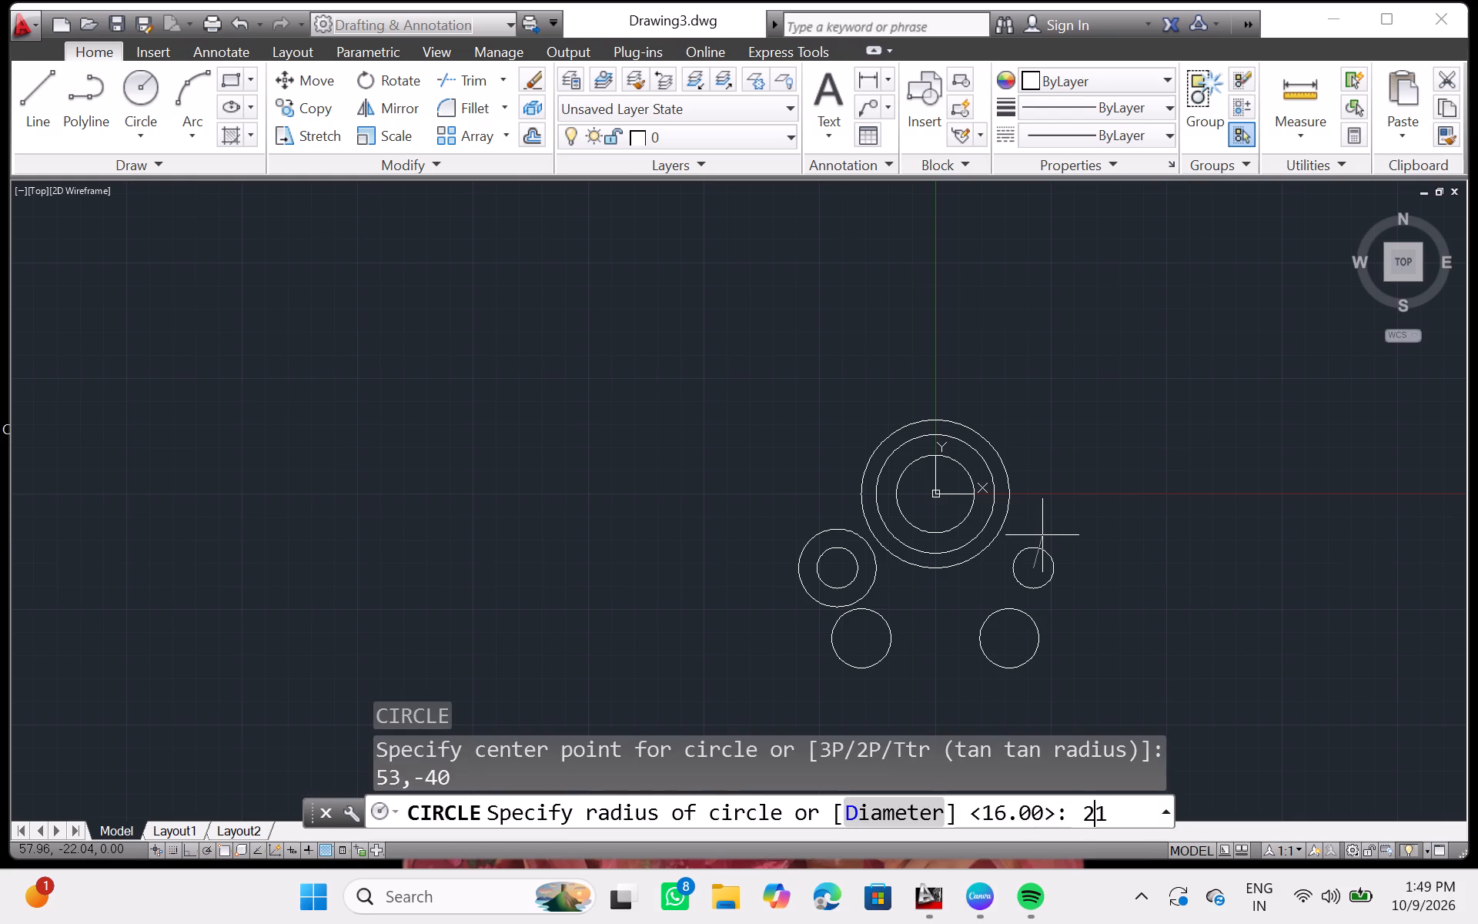
key(Return)
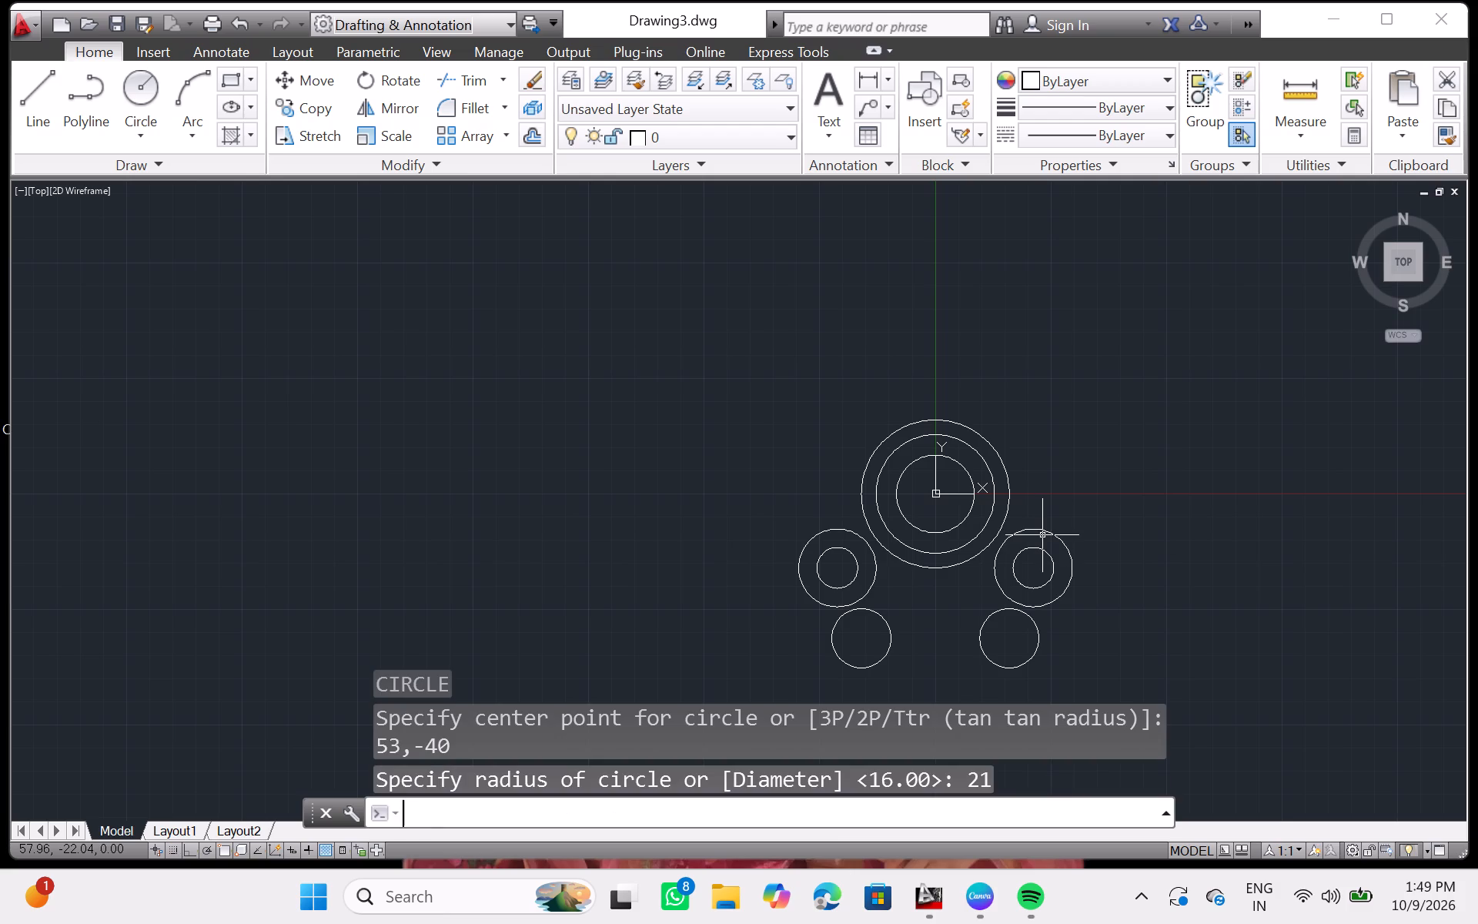
key(Escape)
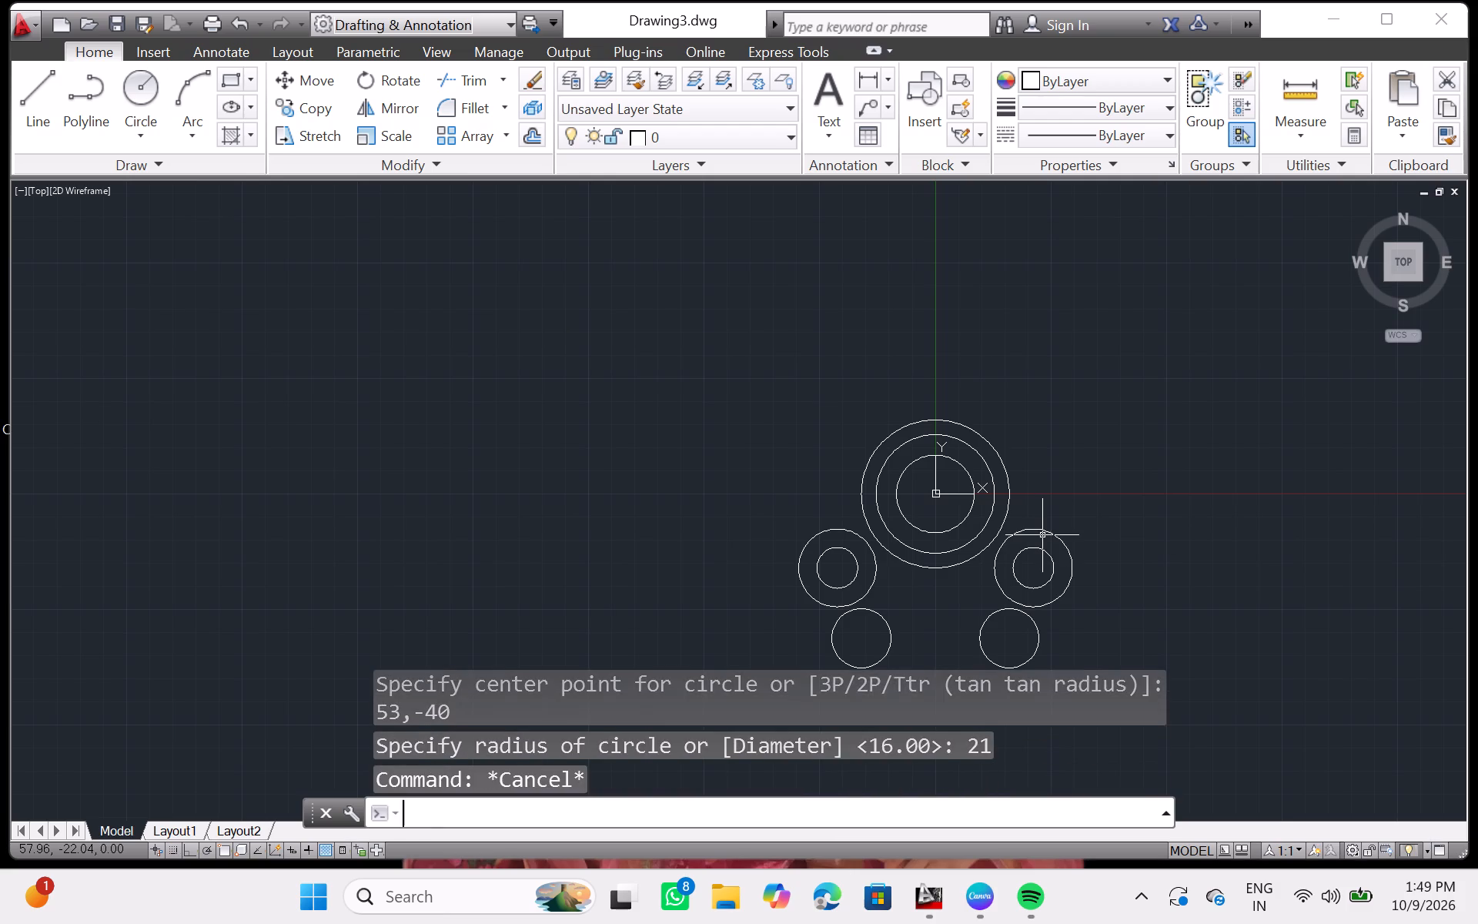
key(Escape)
key(Escape)
key(Escape)
key(Escape)
key(Escape)
key(Escape)
key(Escape)
key(Escape)
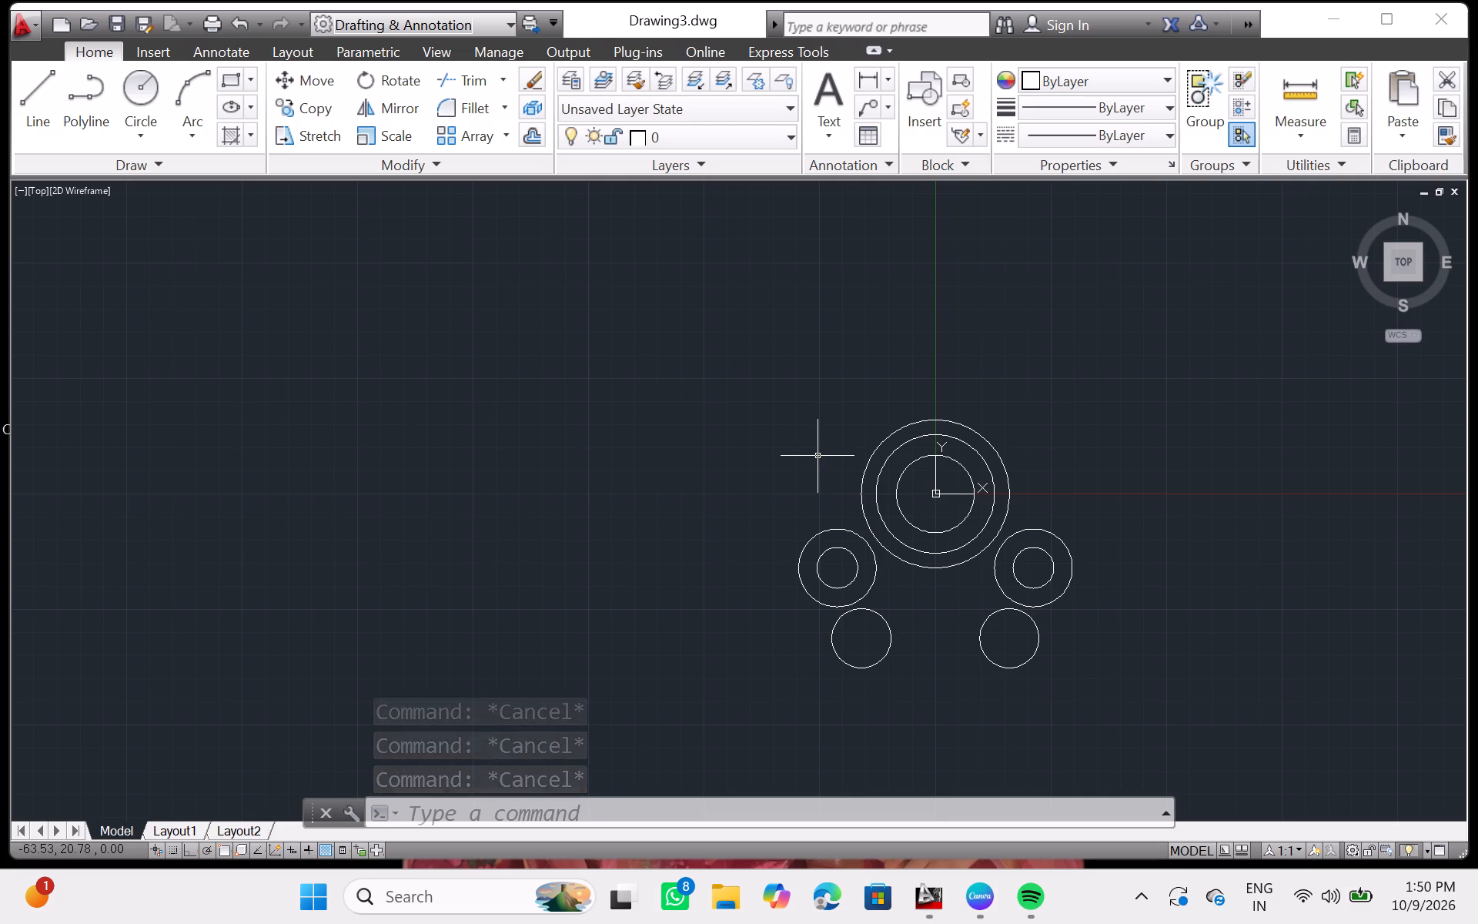
Draw three connected line segments through about 1,5, 68,5, 68,-6 and -19,-7, forming a narrow open-ended strip across the origin circles.
key(l)
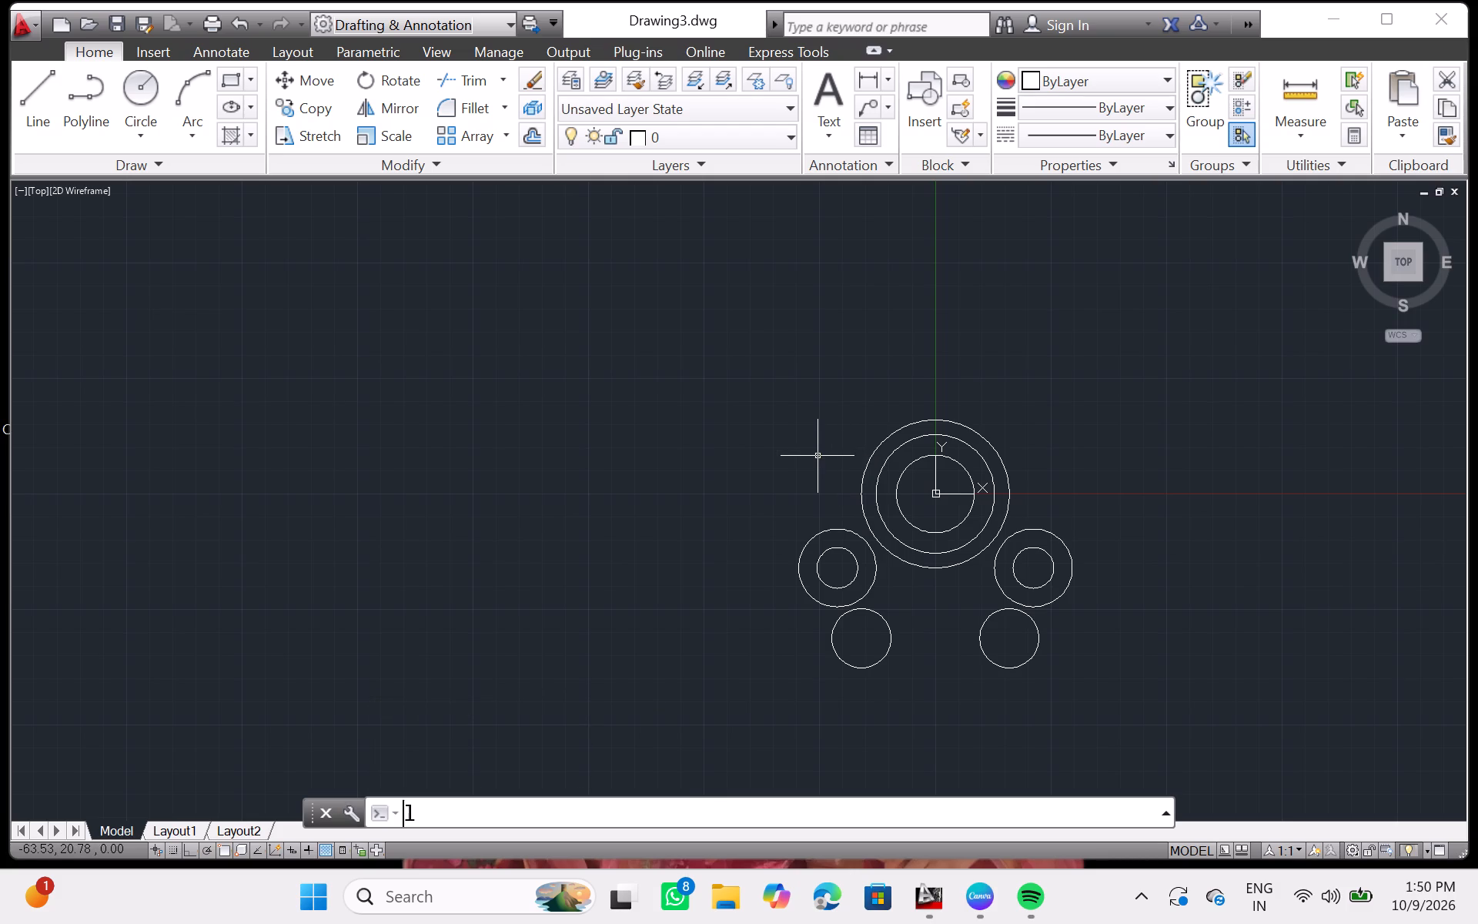
key(Return)
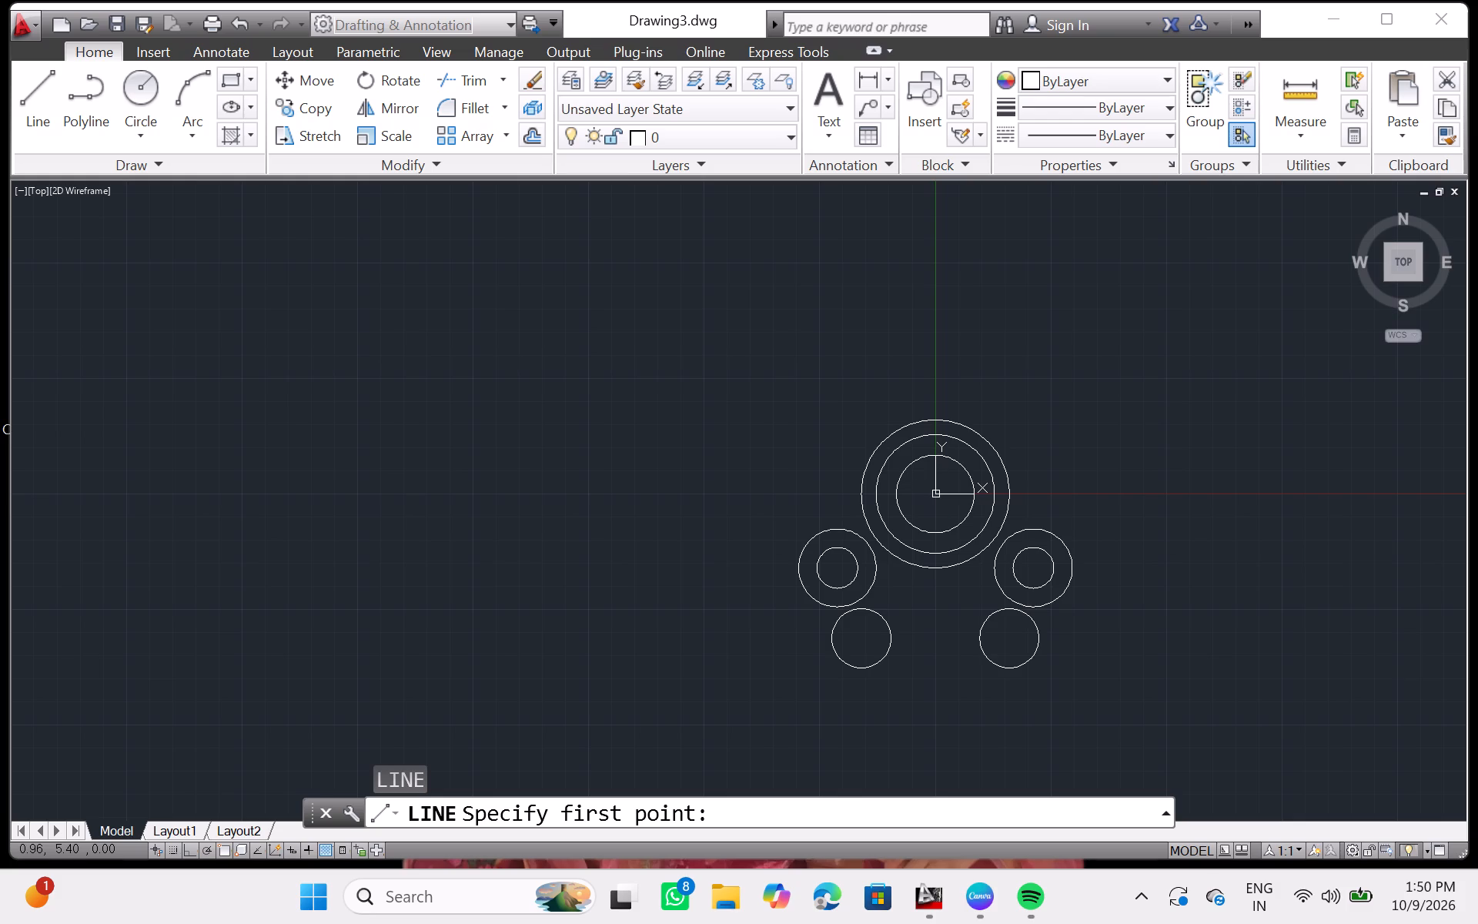
drag(936, 485, 988, 480)
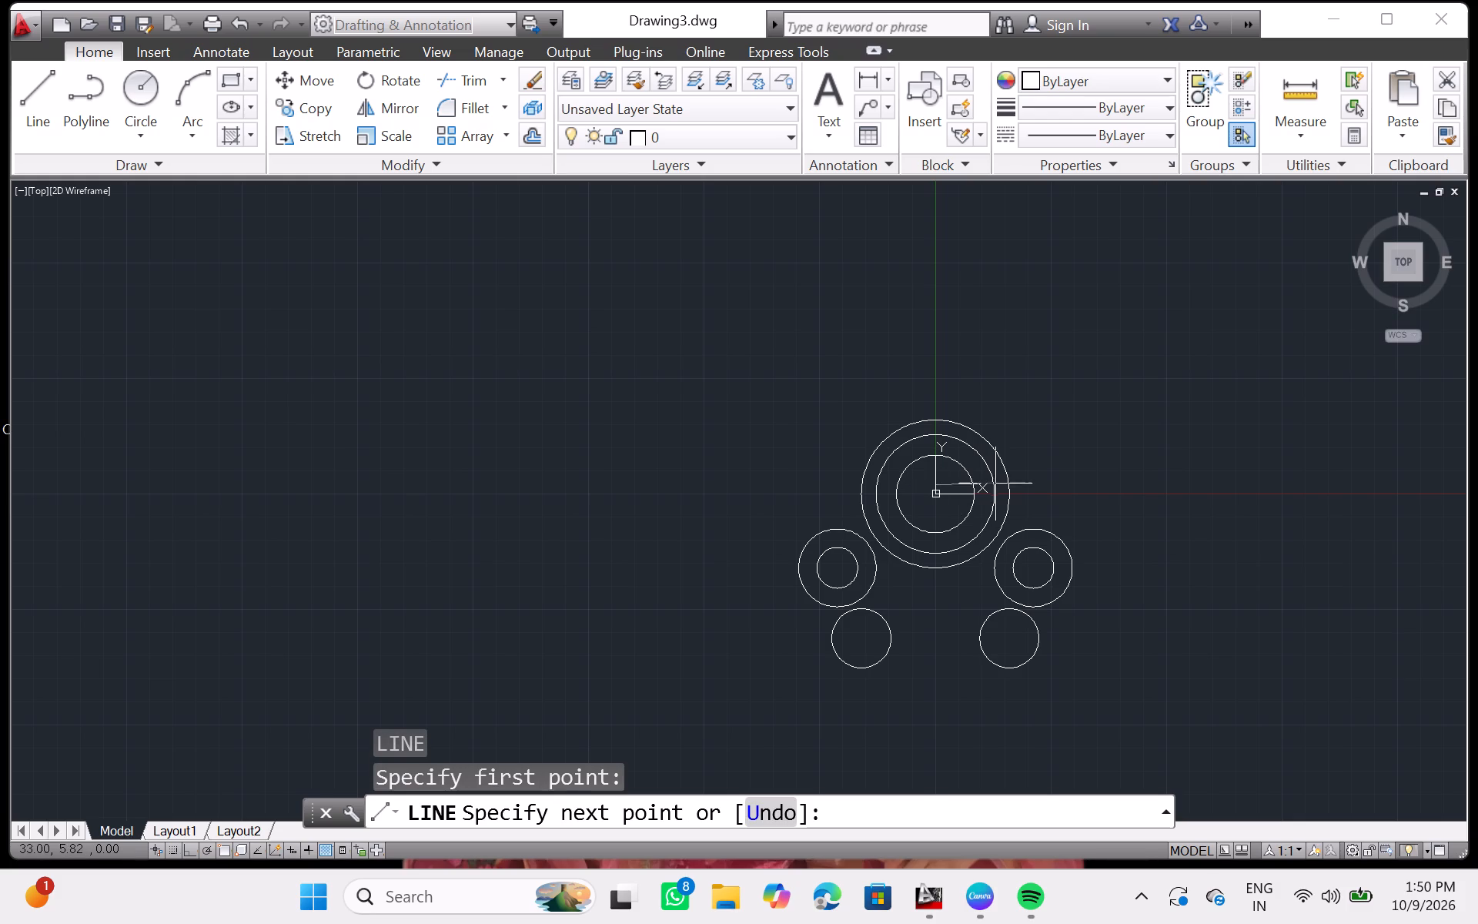
click(1060, 484)
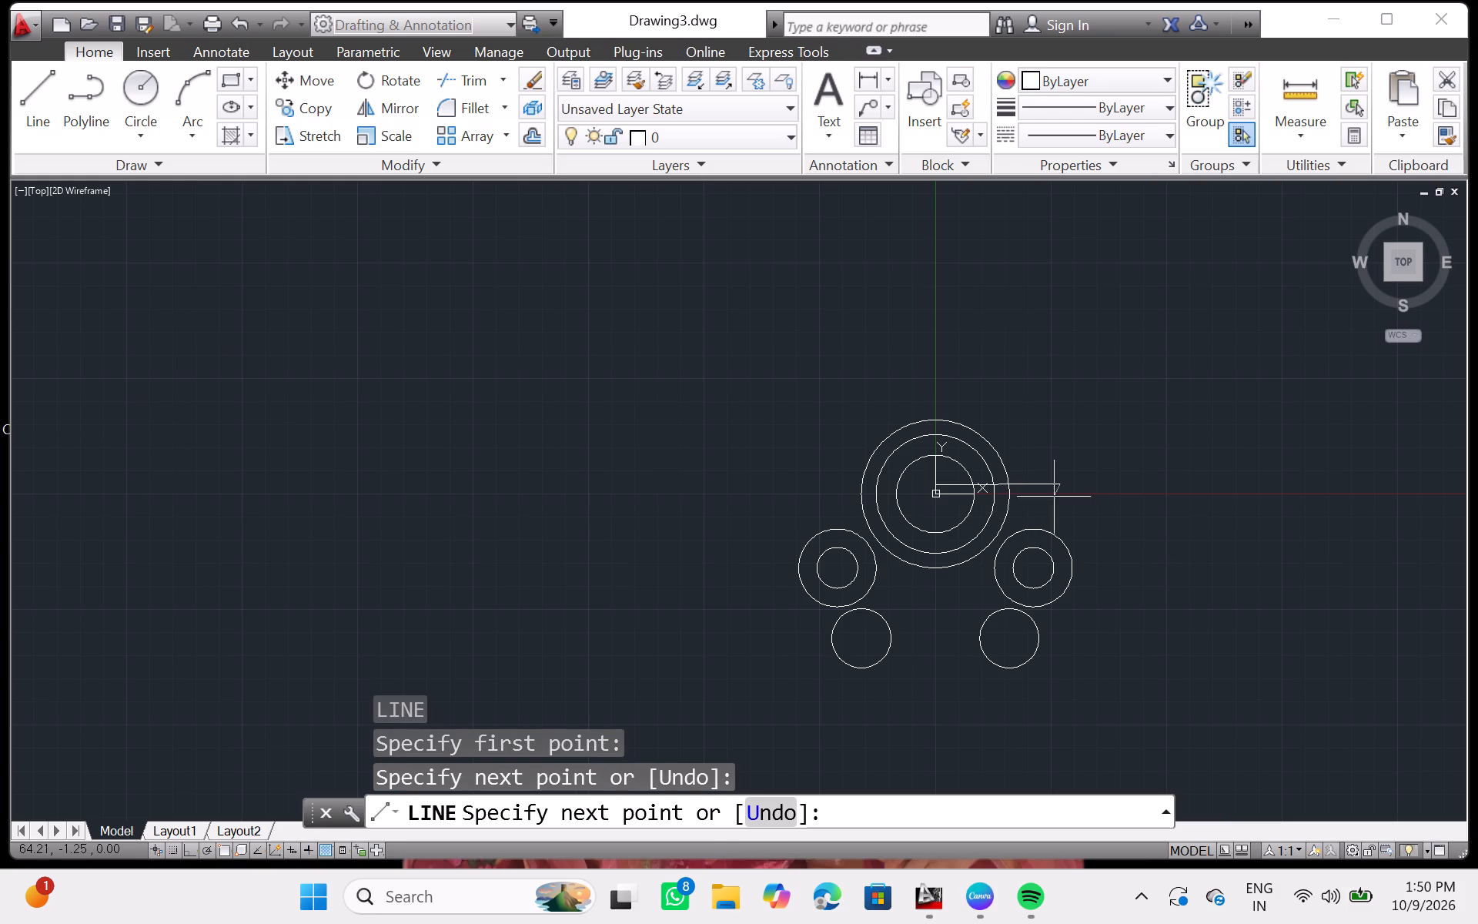
click(1061, 504)
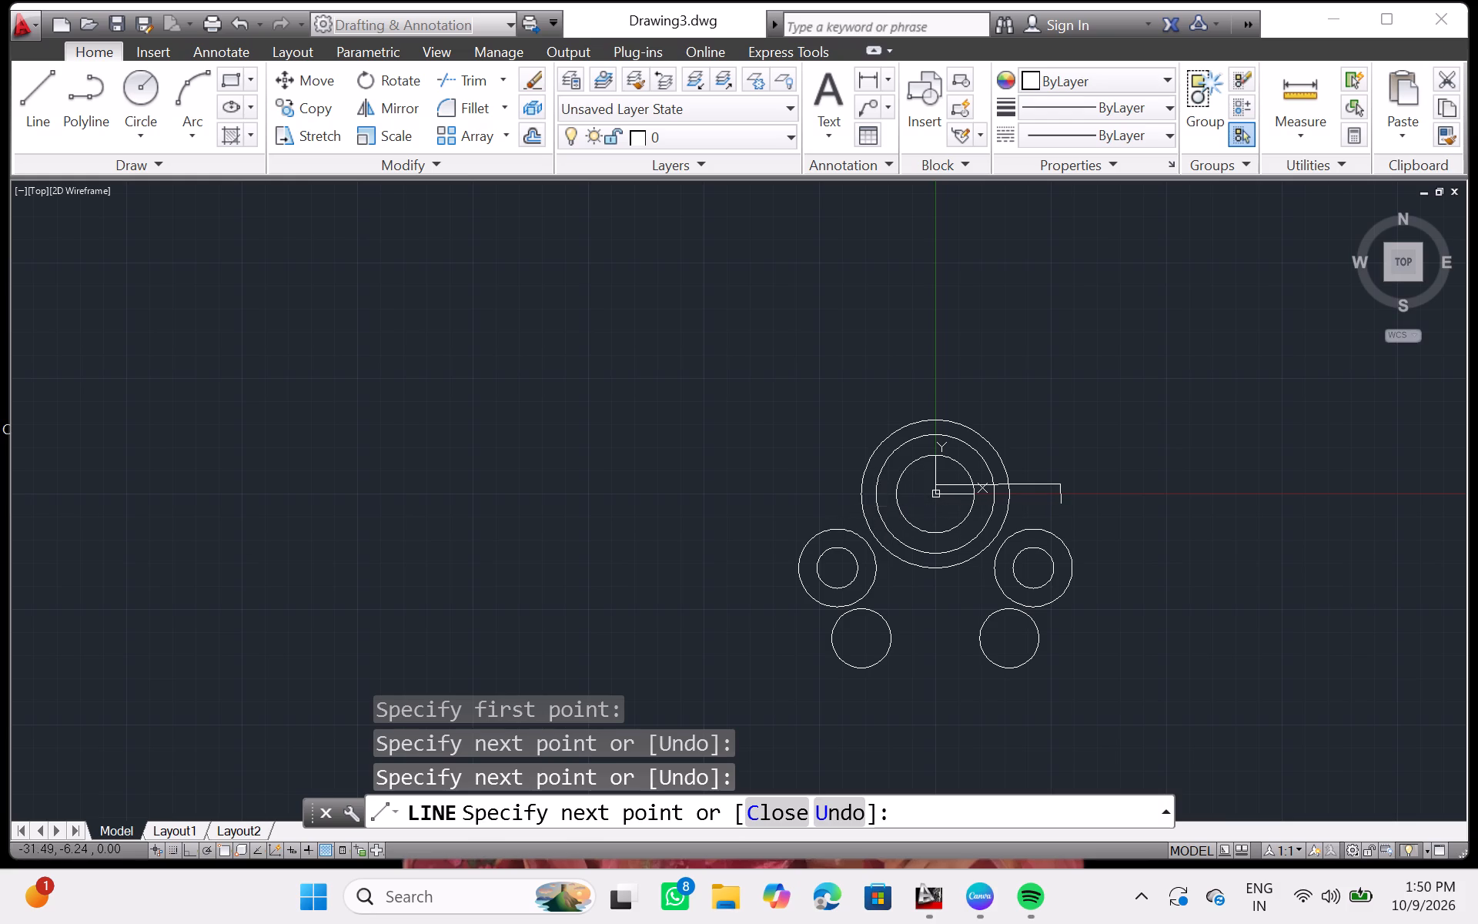
click(899, 507)
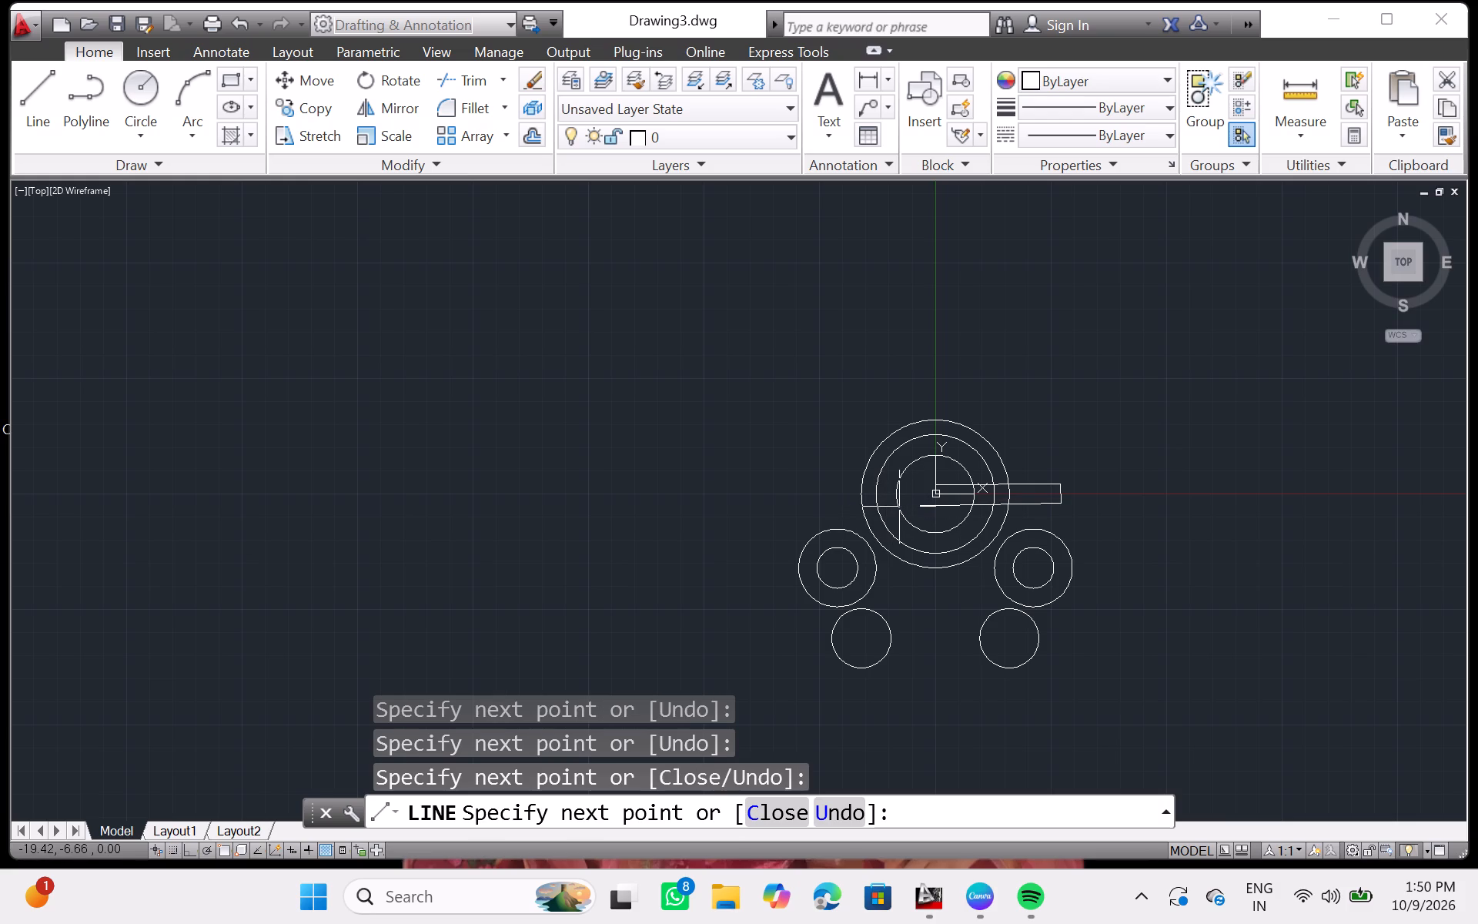
key(Return)
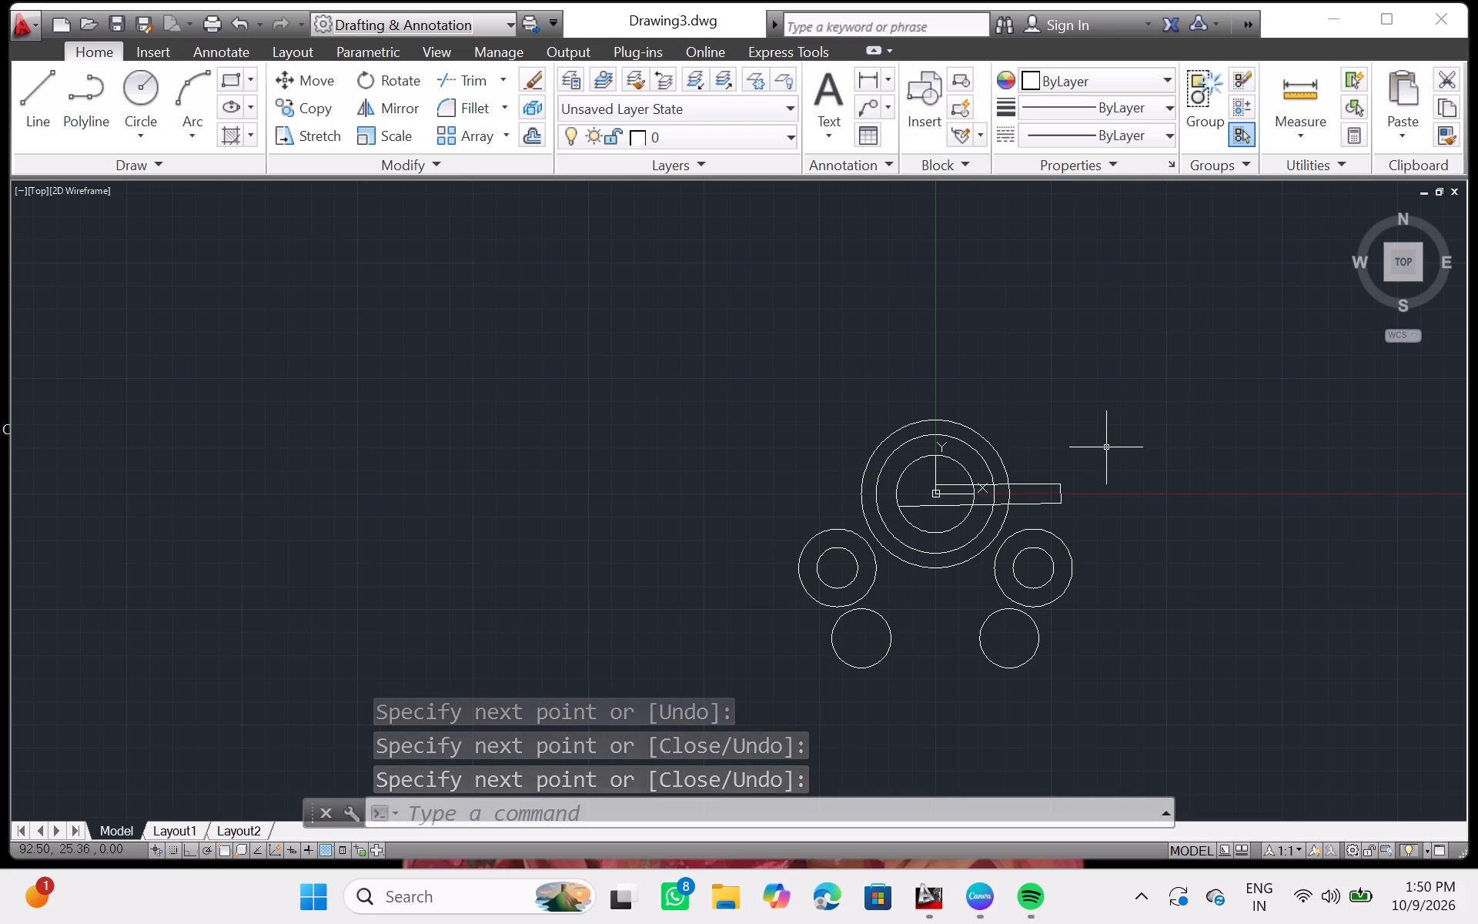
Using all objects as cutting edges, trim away the middle origin circle's large arc outside the narrow strip.
text(tr)
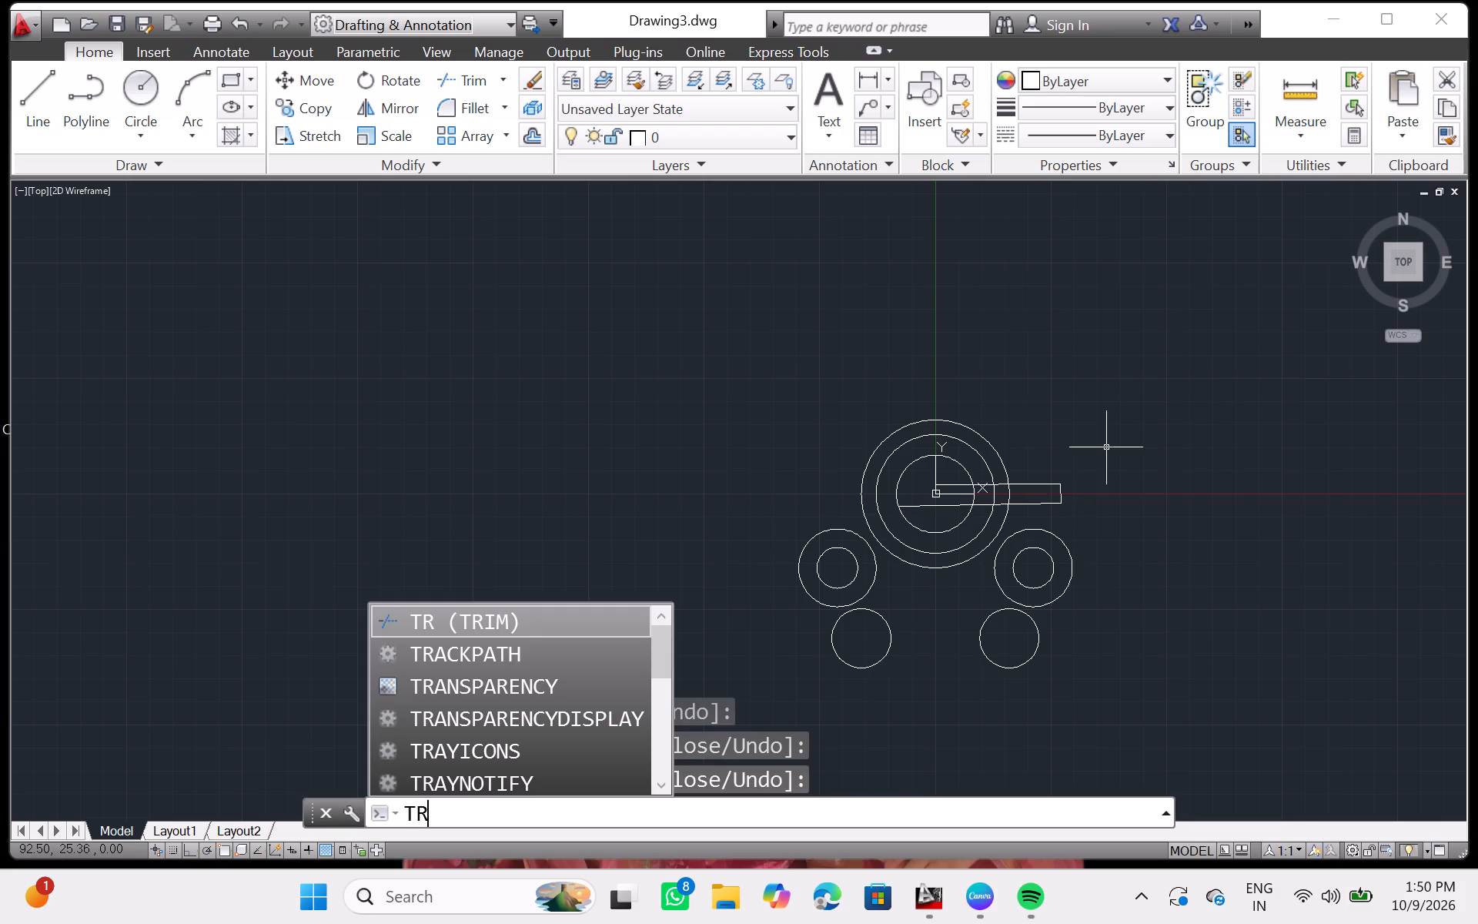
key(Return)
key(Return)
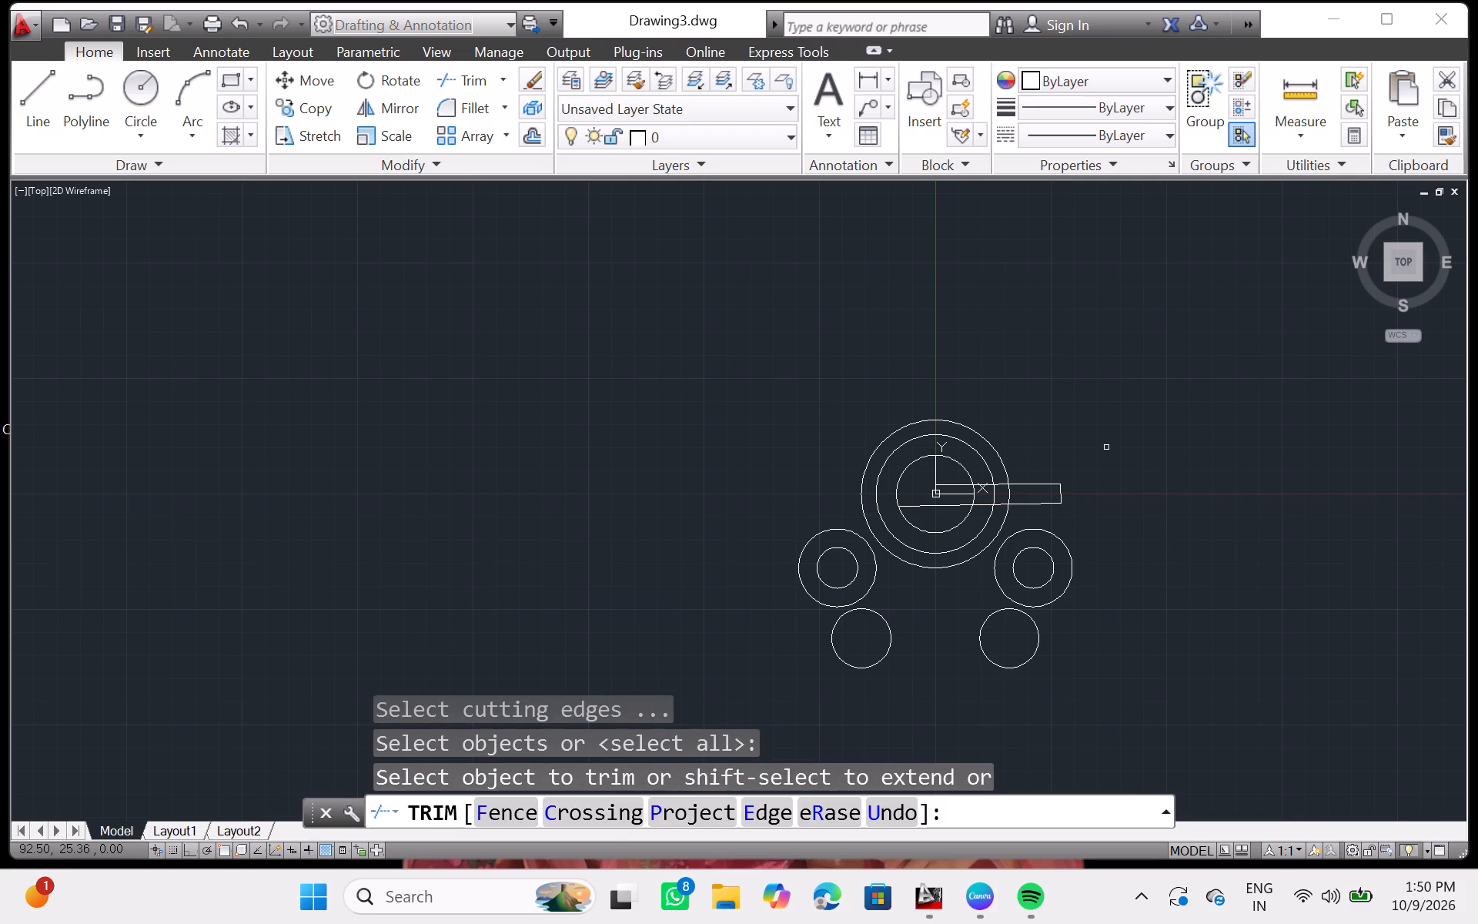
click(981, 457)
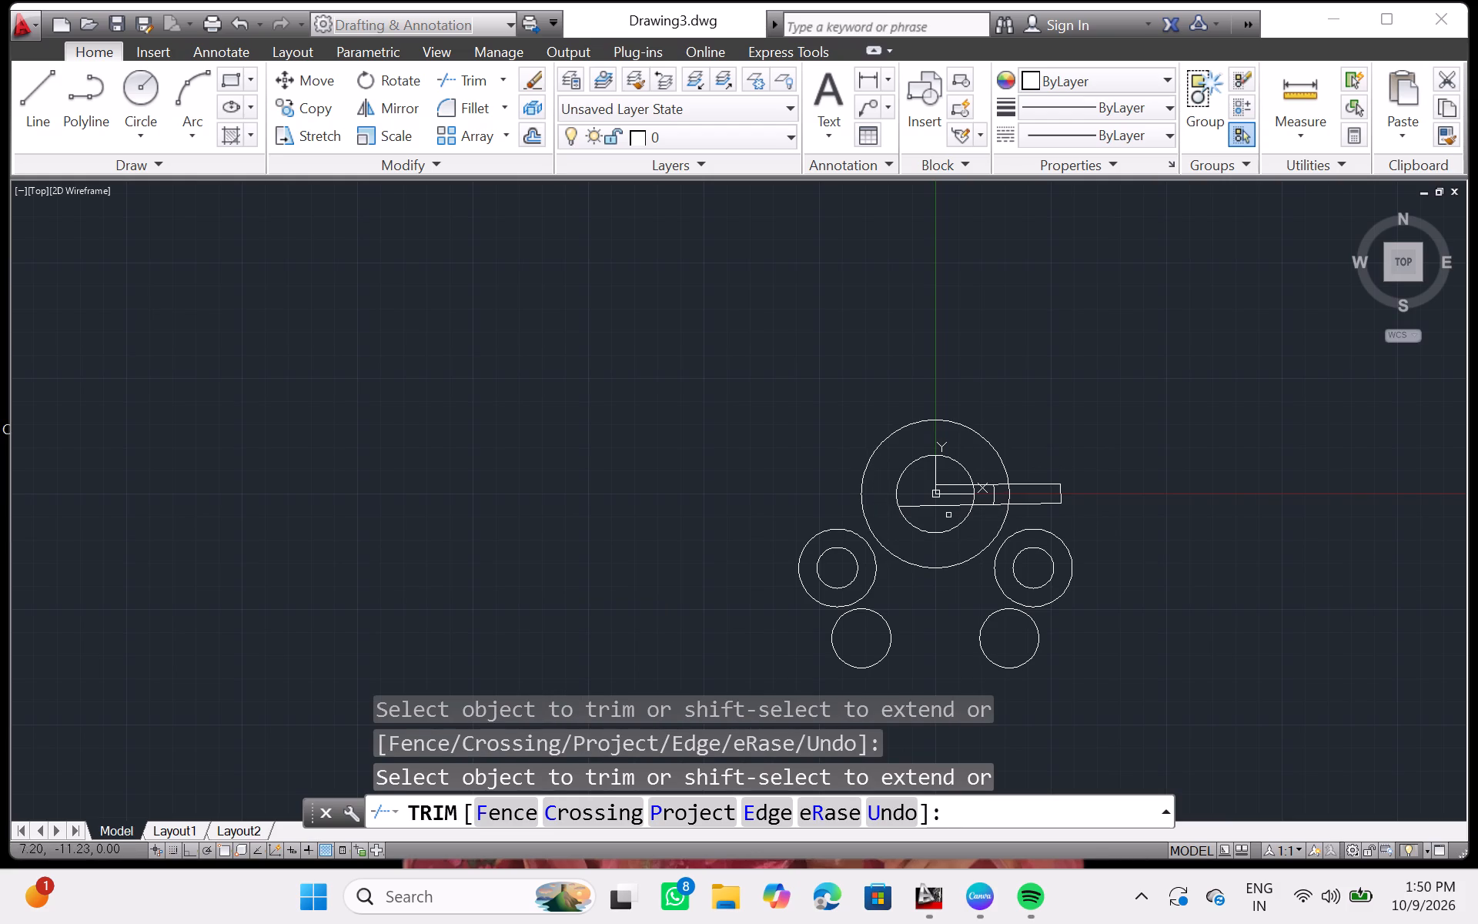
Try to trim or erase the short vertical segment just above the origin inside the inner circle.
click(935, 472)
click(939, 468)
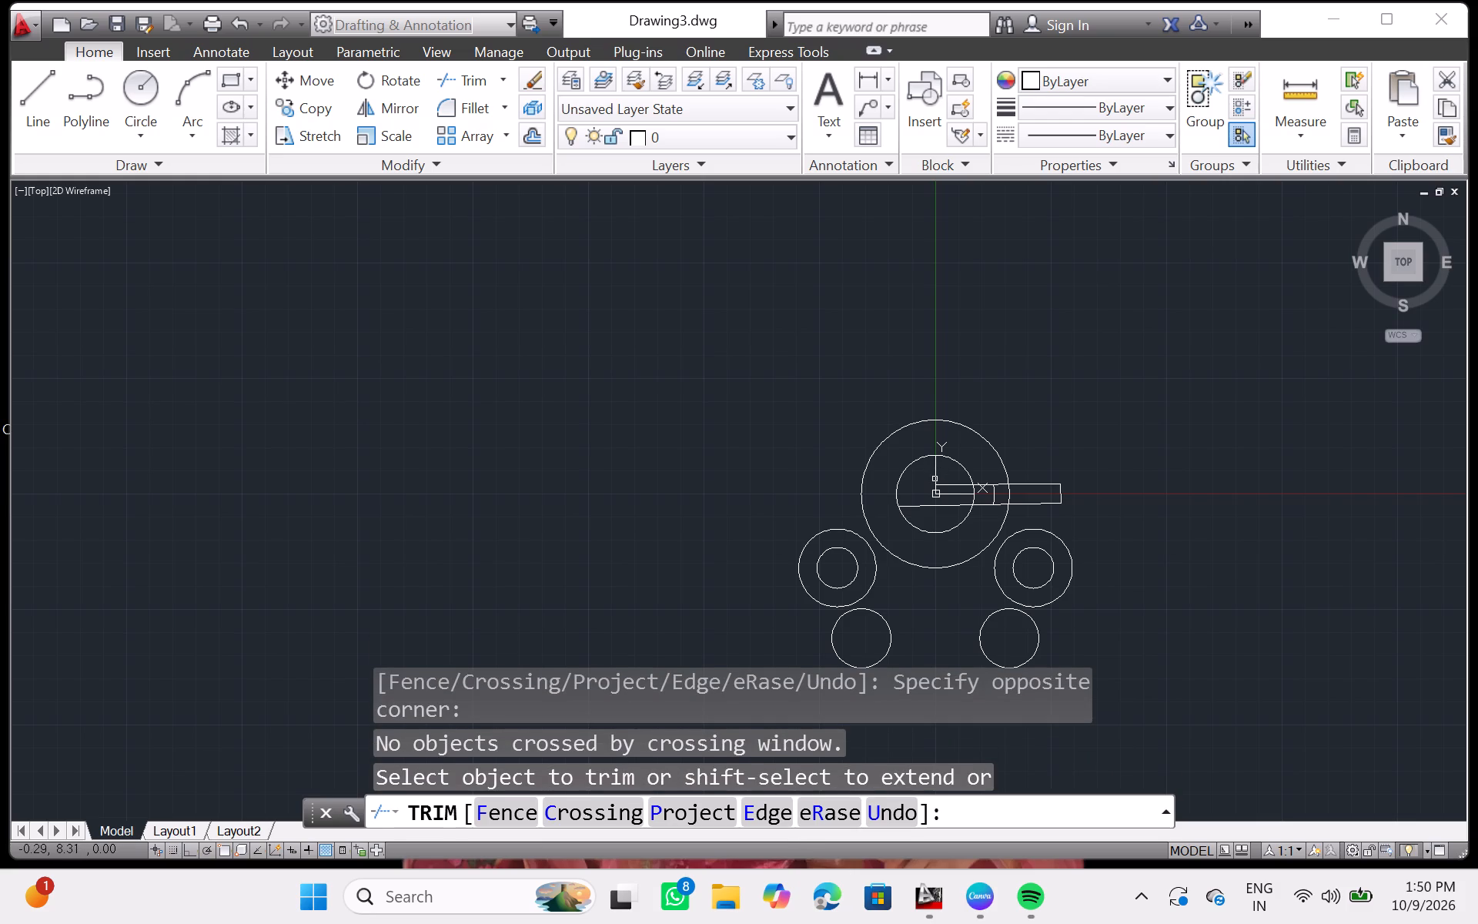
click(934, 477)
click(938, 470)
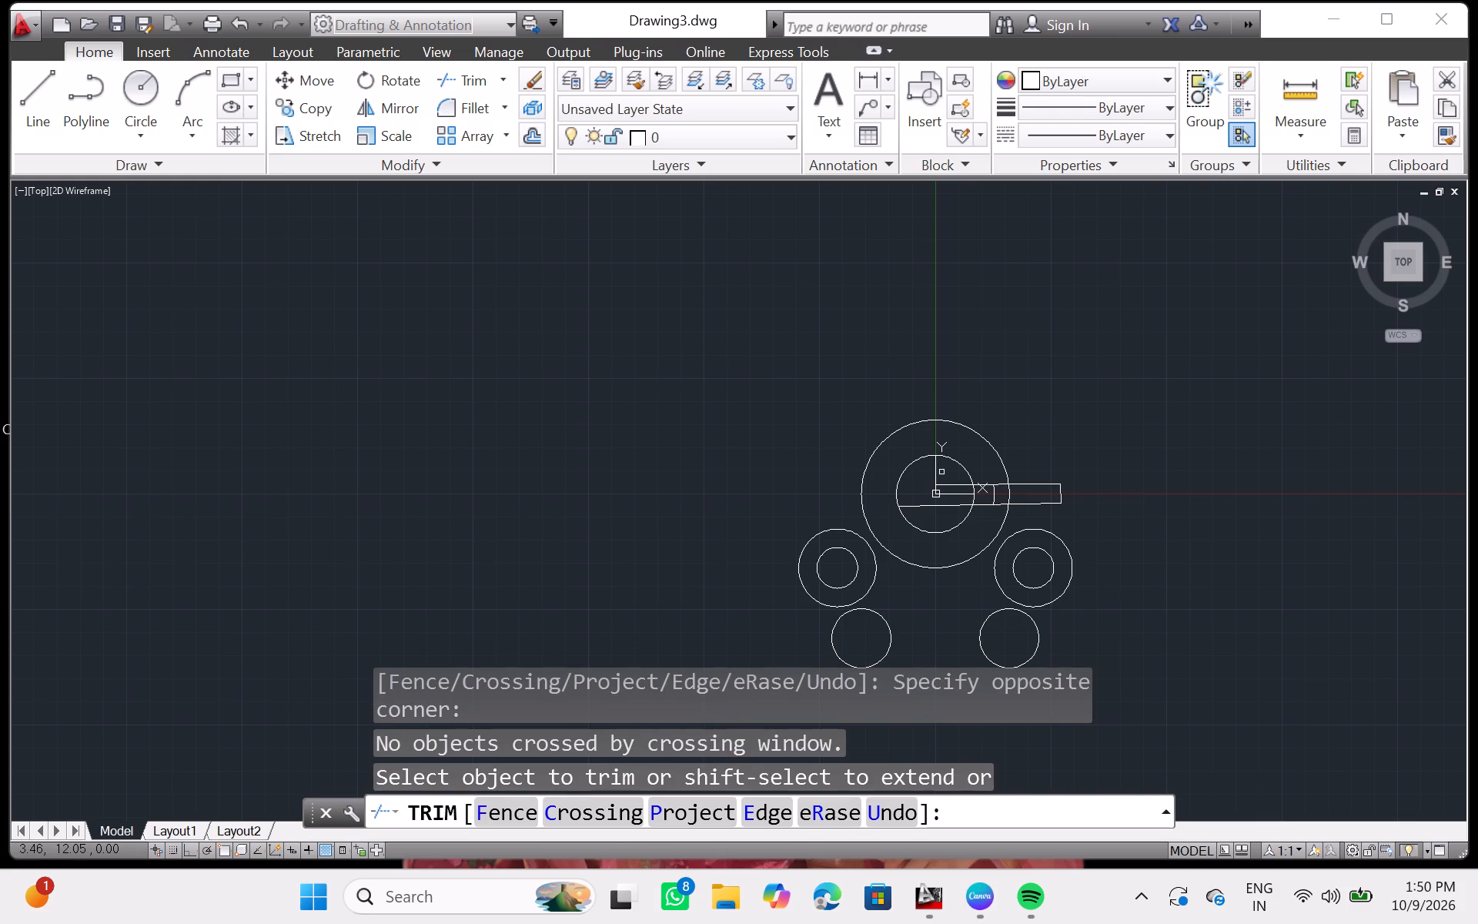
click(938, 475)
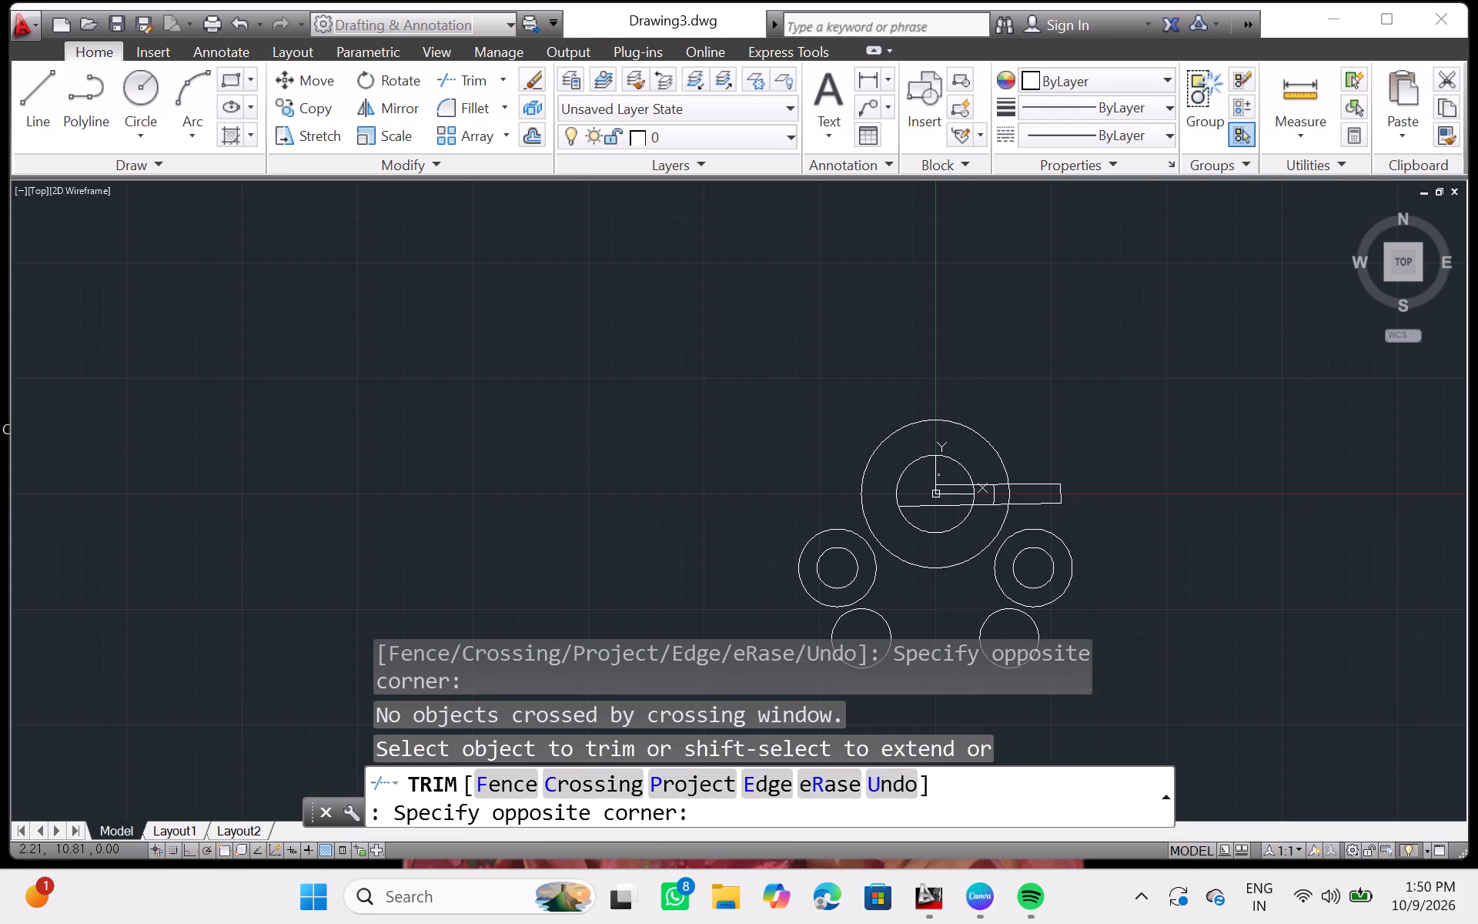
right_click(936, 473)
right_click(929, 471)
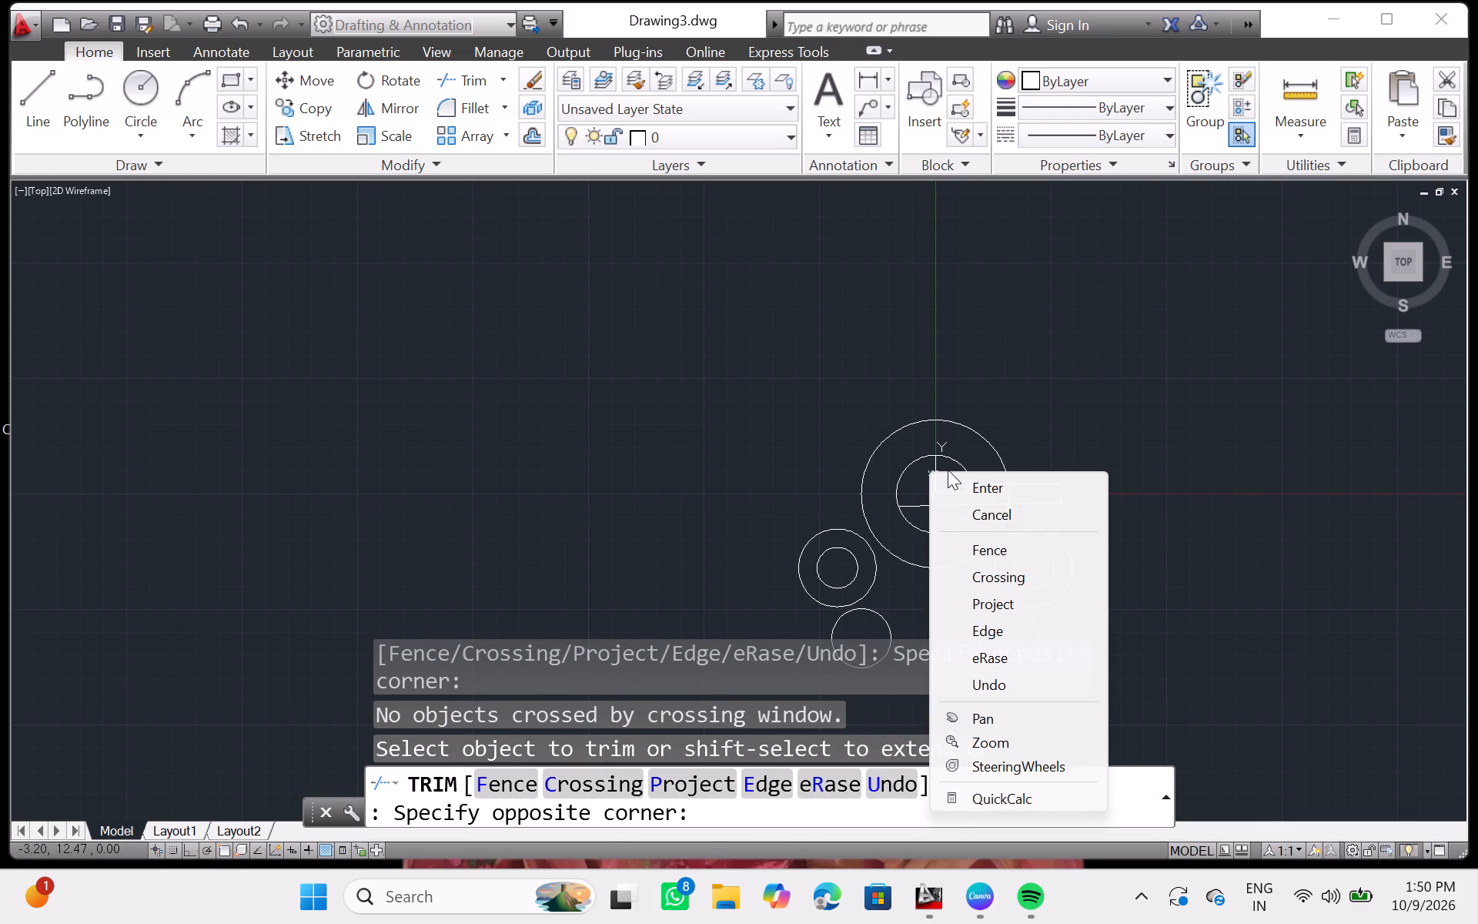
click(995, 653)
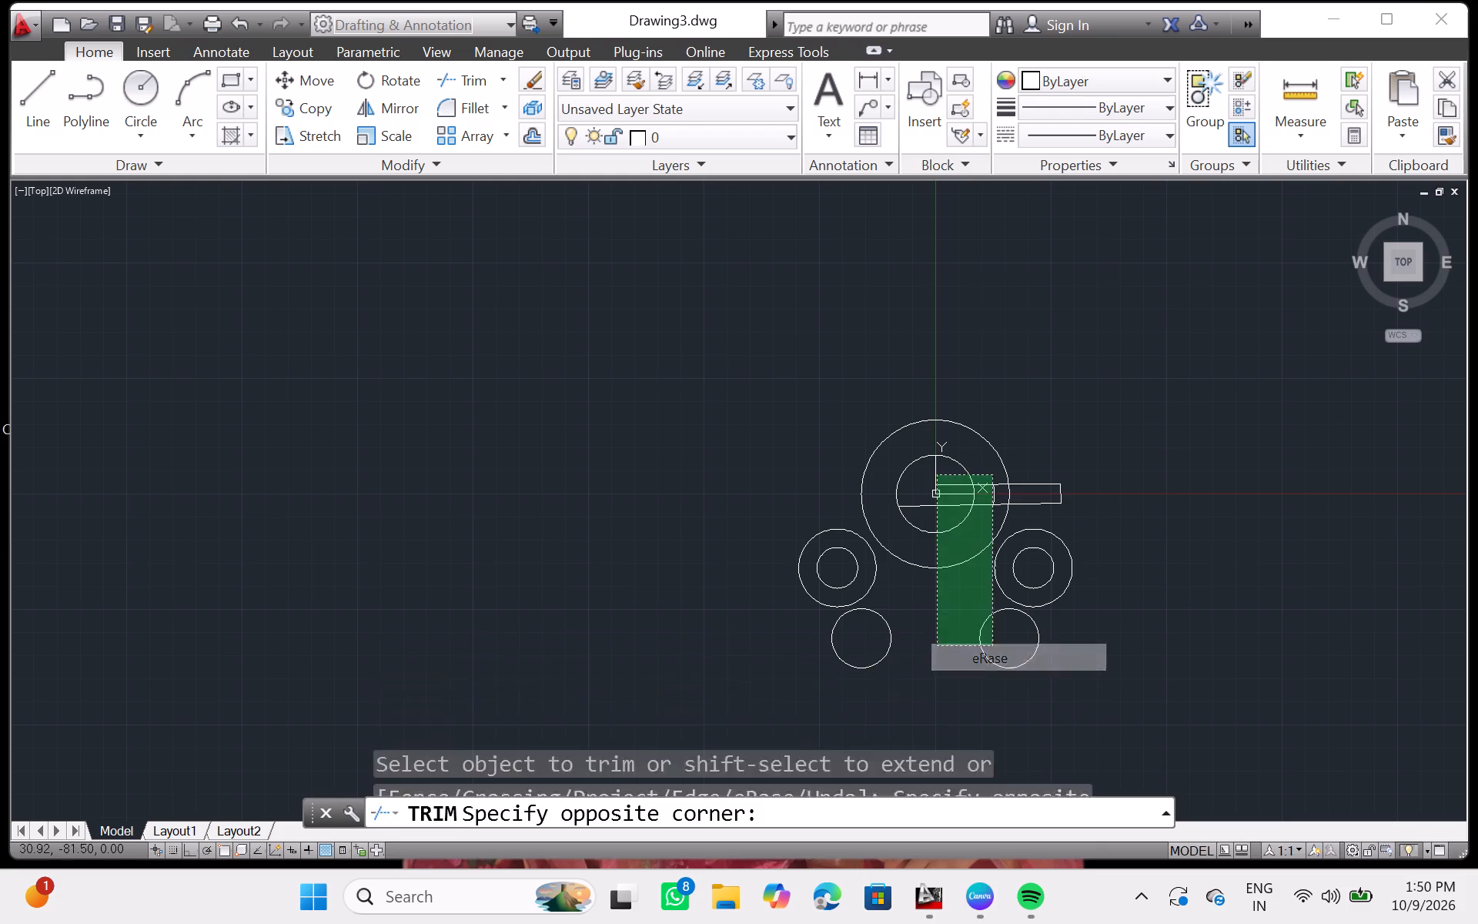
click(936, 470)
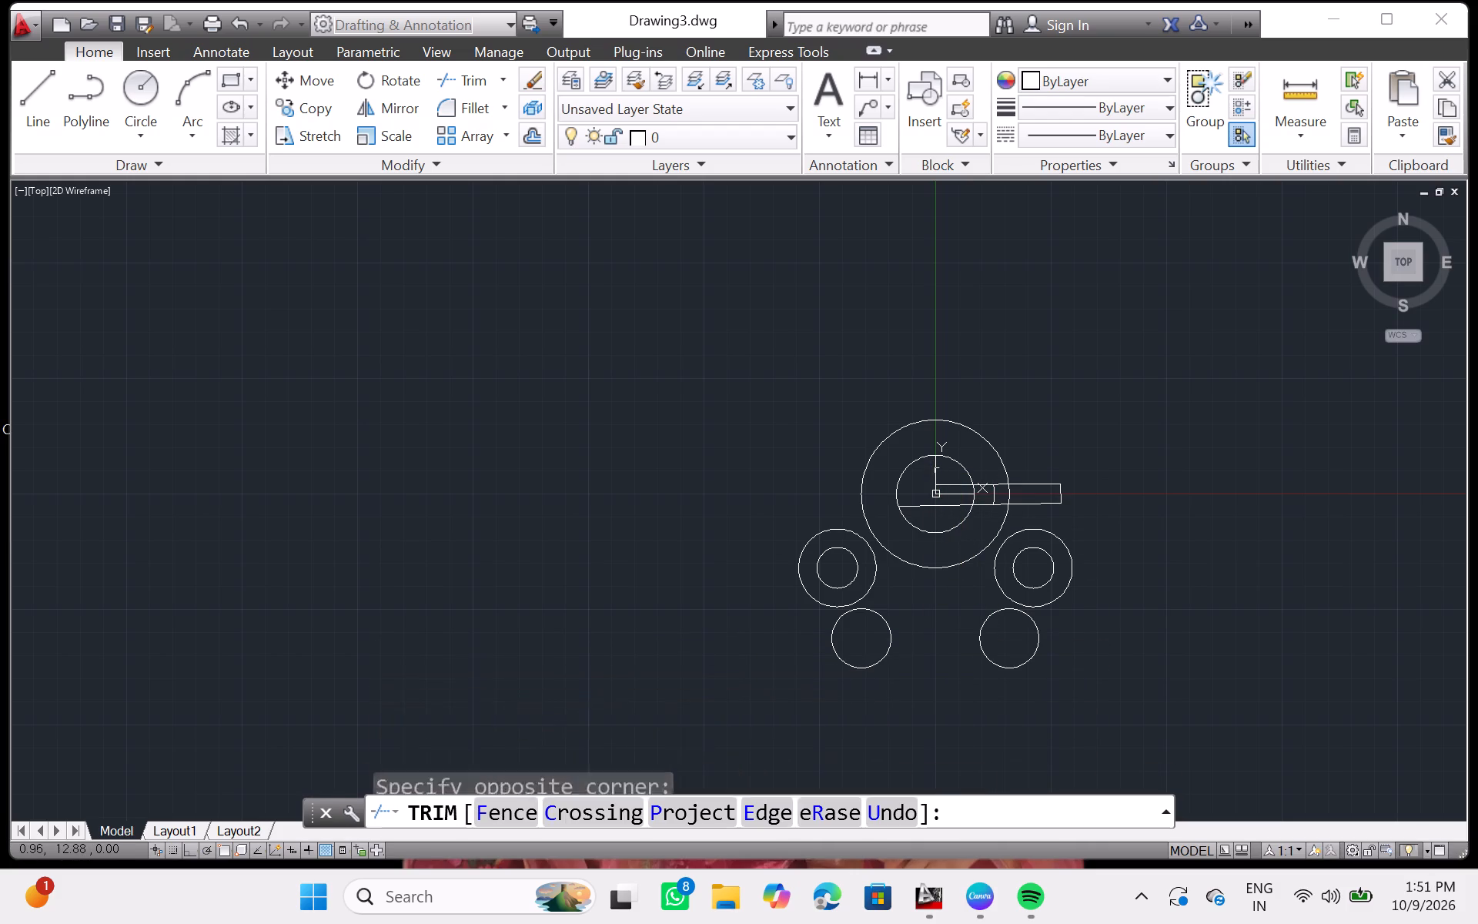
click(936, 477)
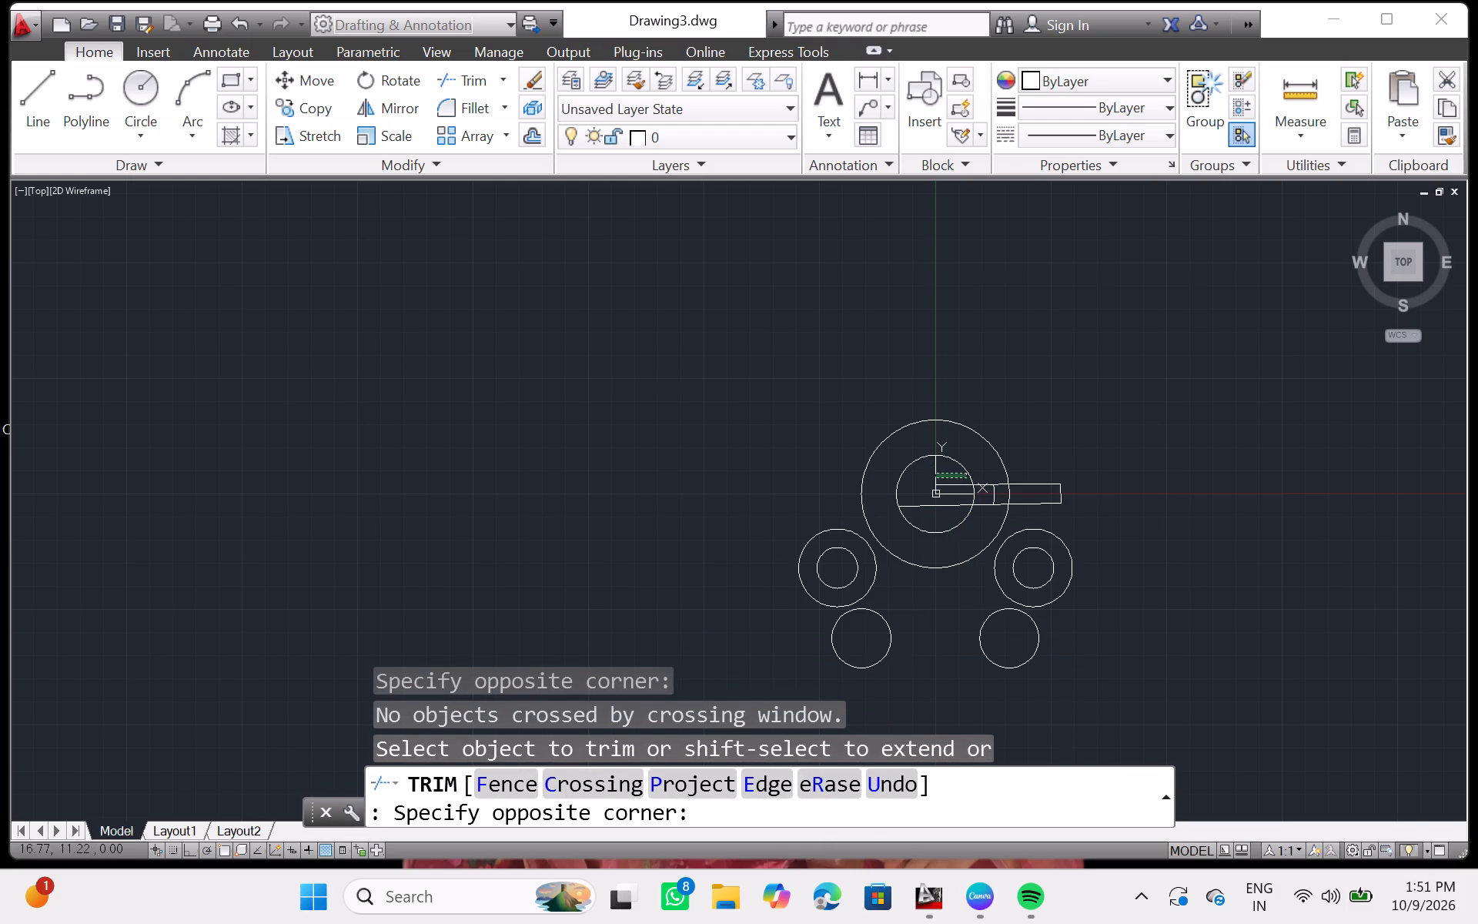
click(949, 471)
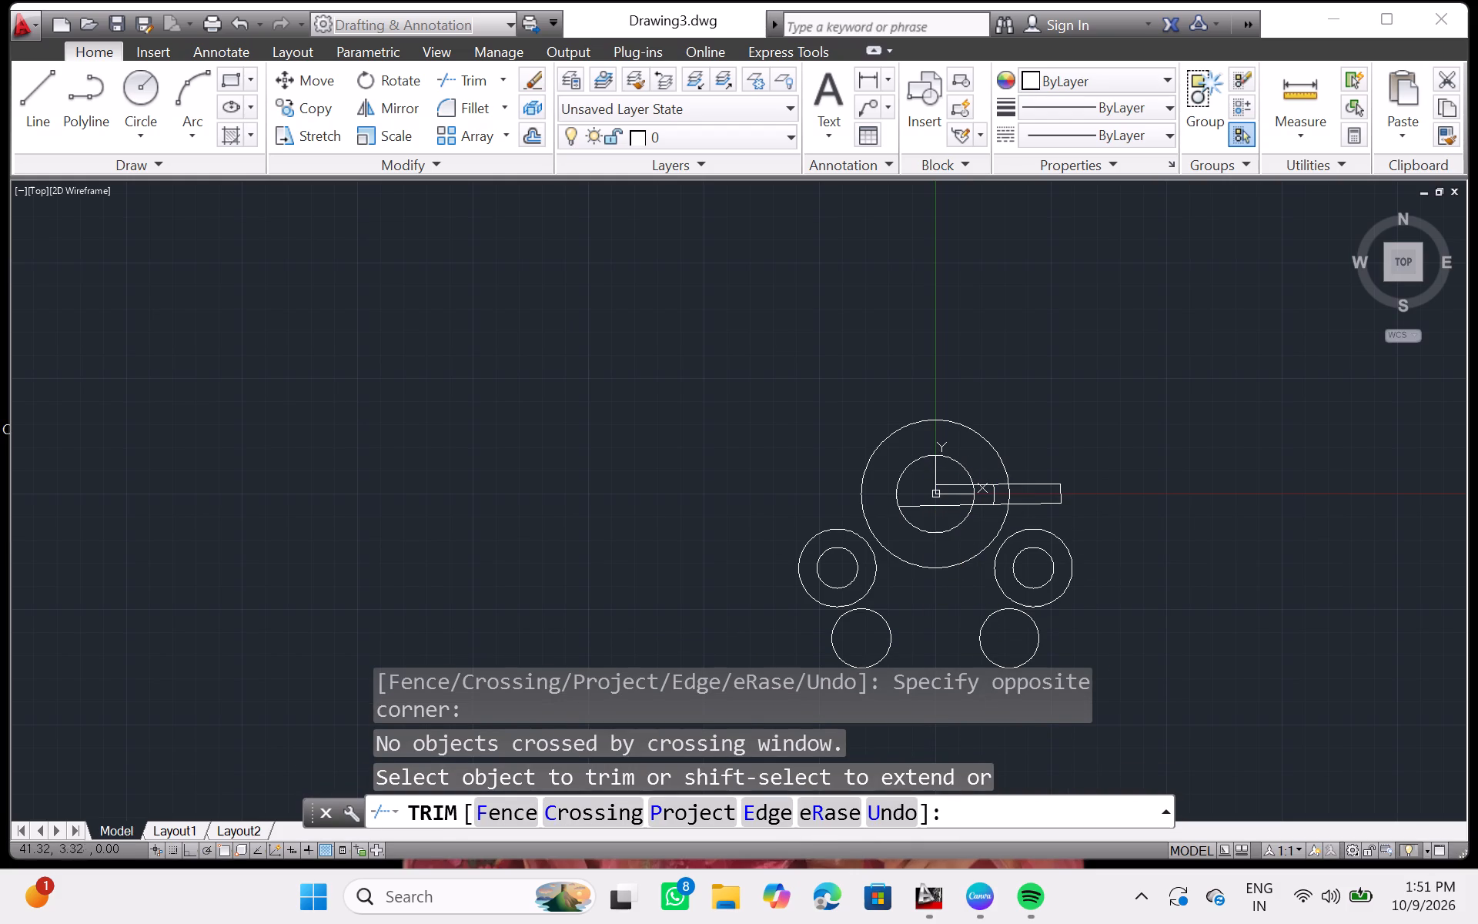
Trim the strip's upper and lower lines where they extend beyond the outermost origin circle.
click(1042, 485)
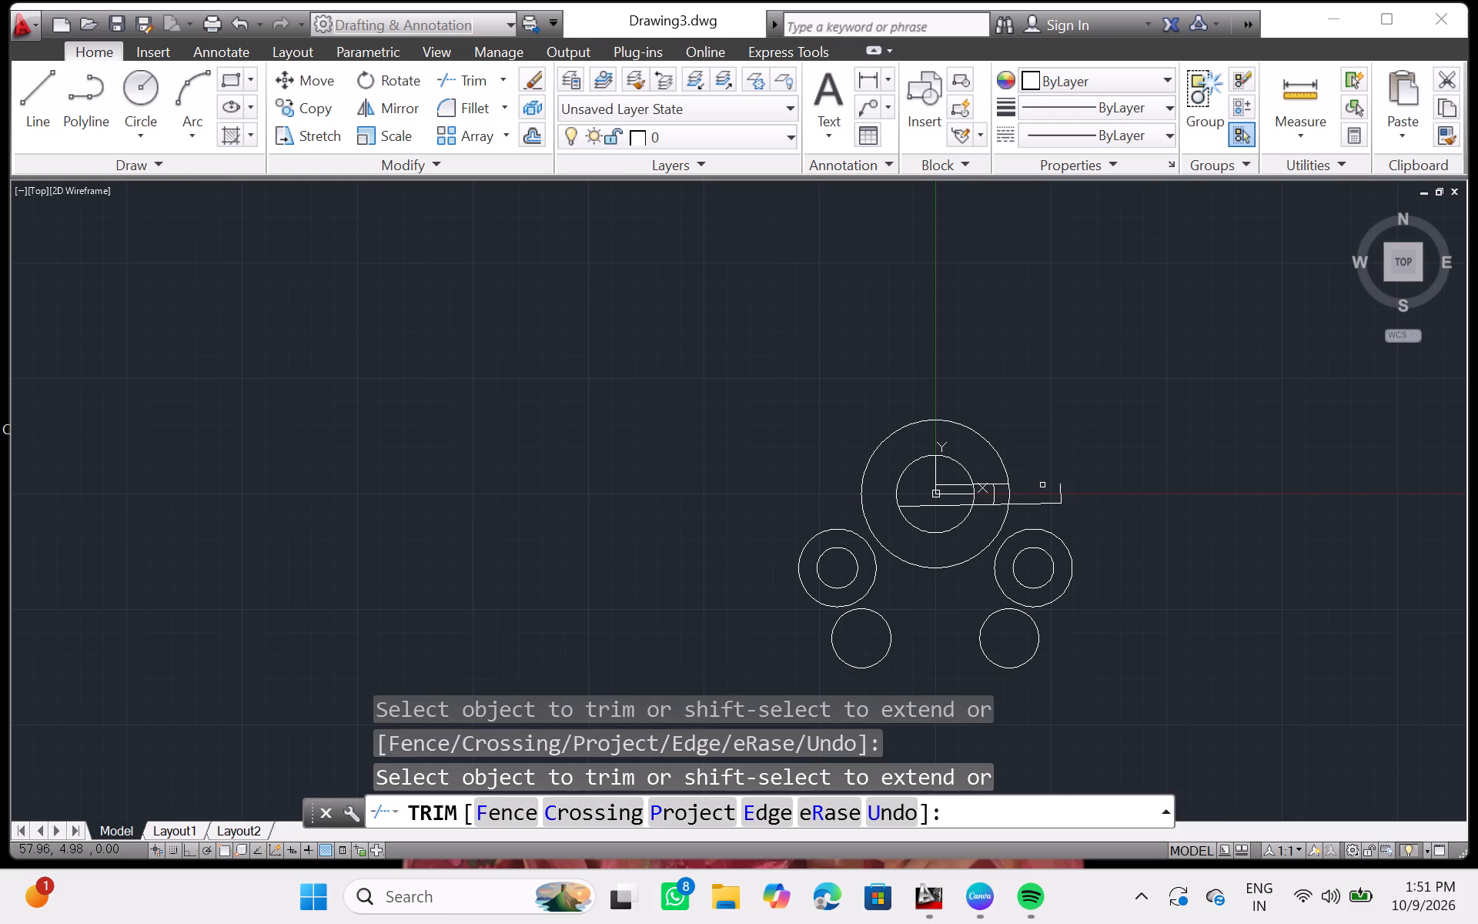
click(1060, 489)
click(1062, 500)
click(1035, 507)
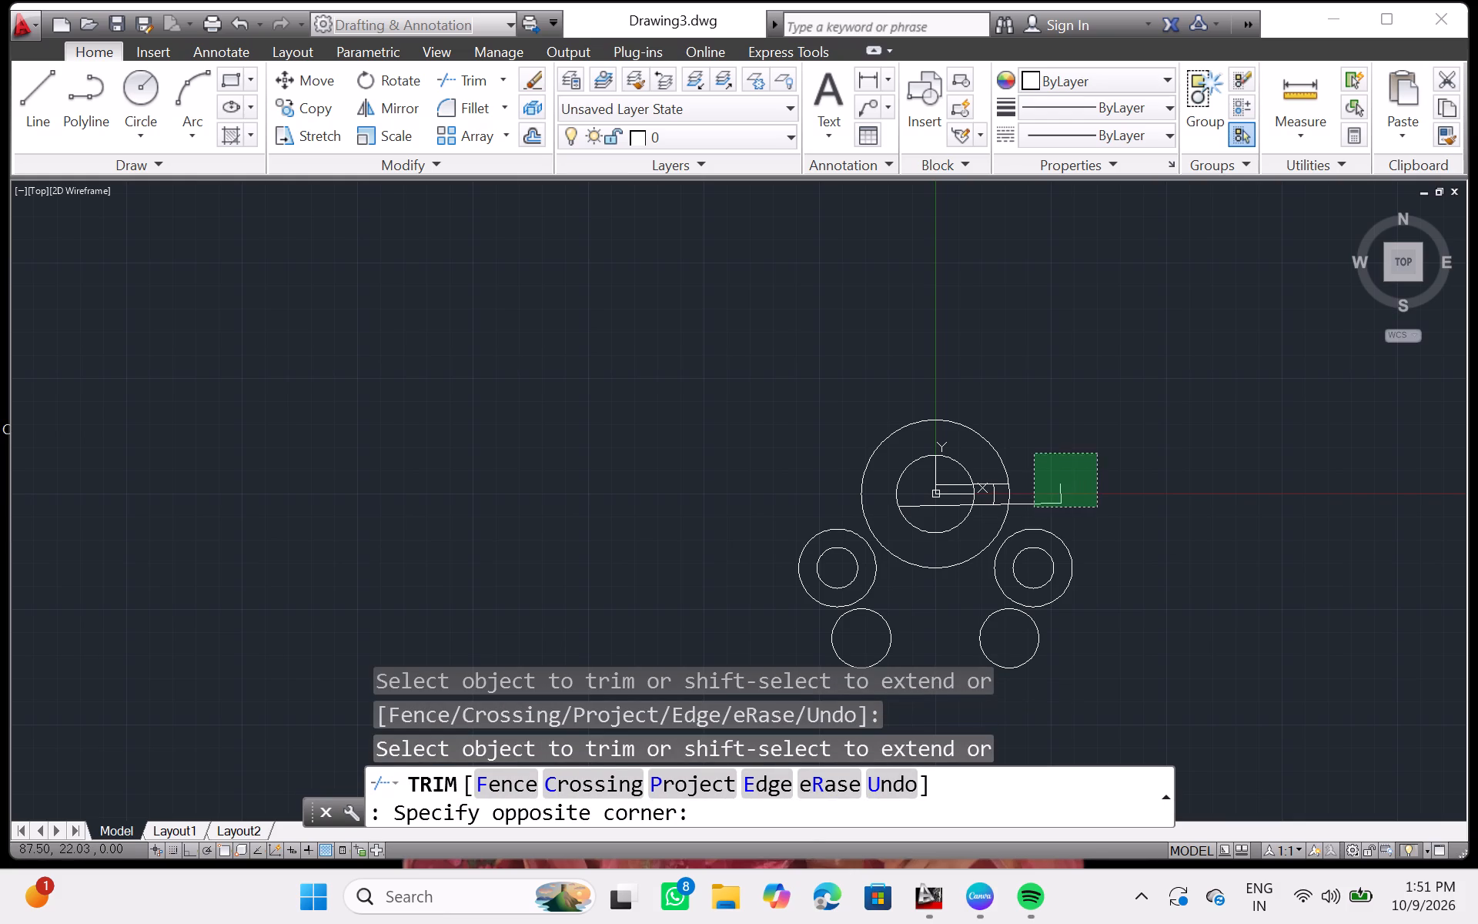
click(1102, 456)
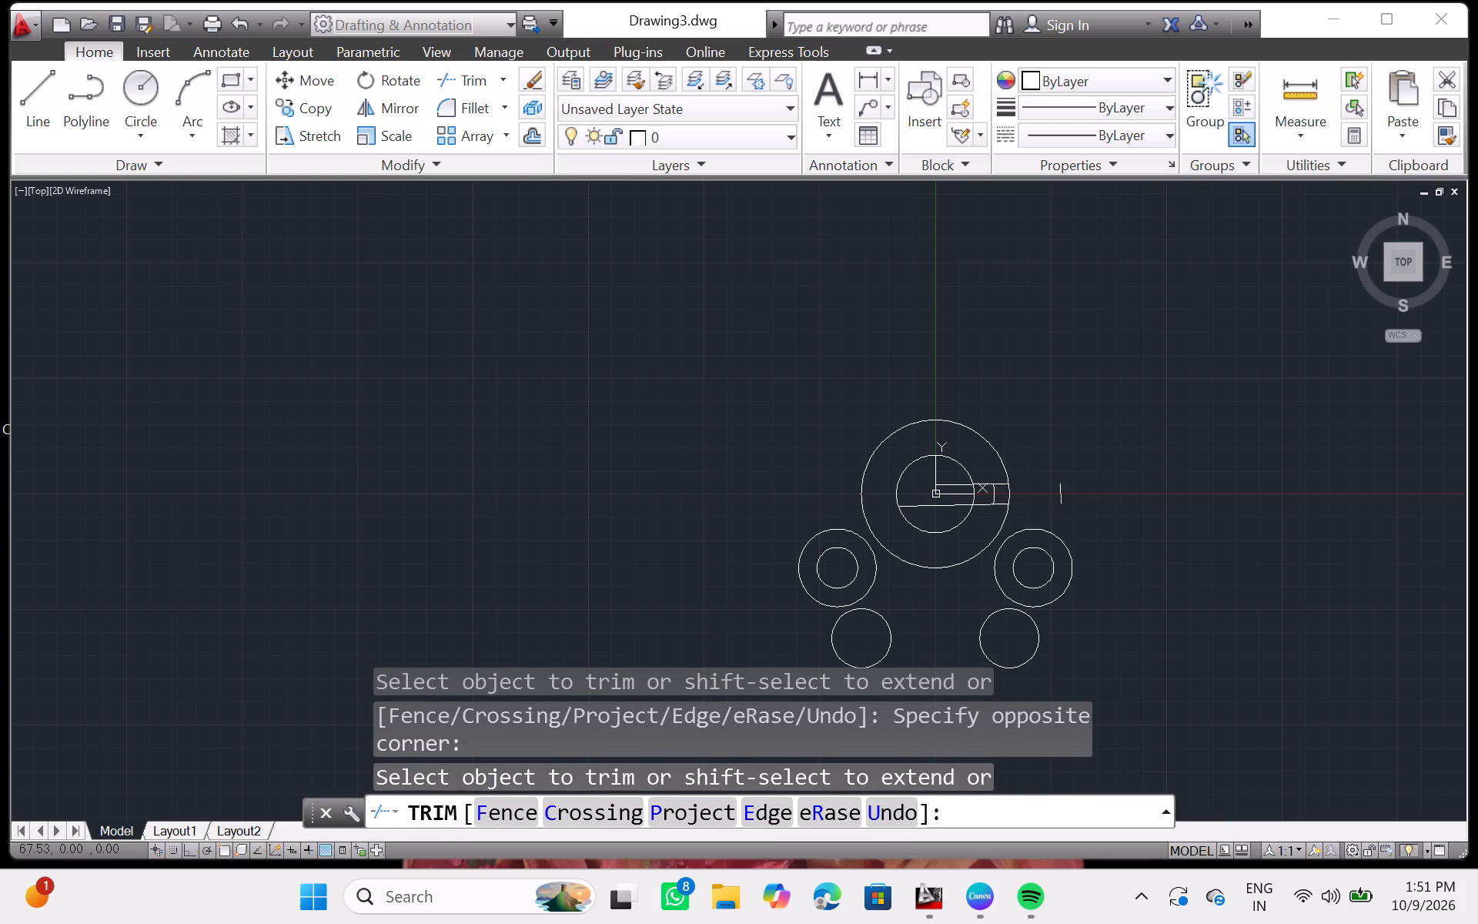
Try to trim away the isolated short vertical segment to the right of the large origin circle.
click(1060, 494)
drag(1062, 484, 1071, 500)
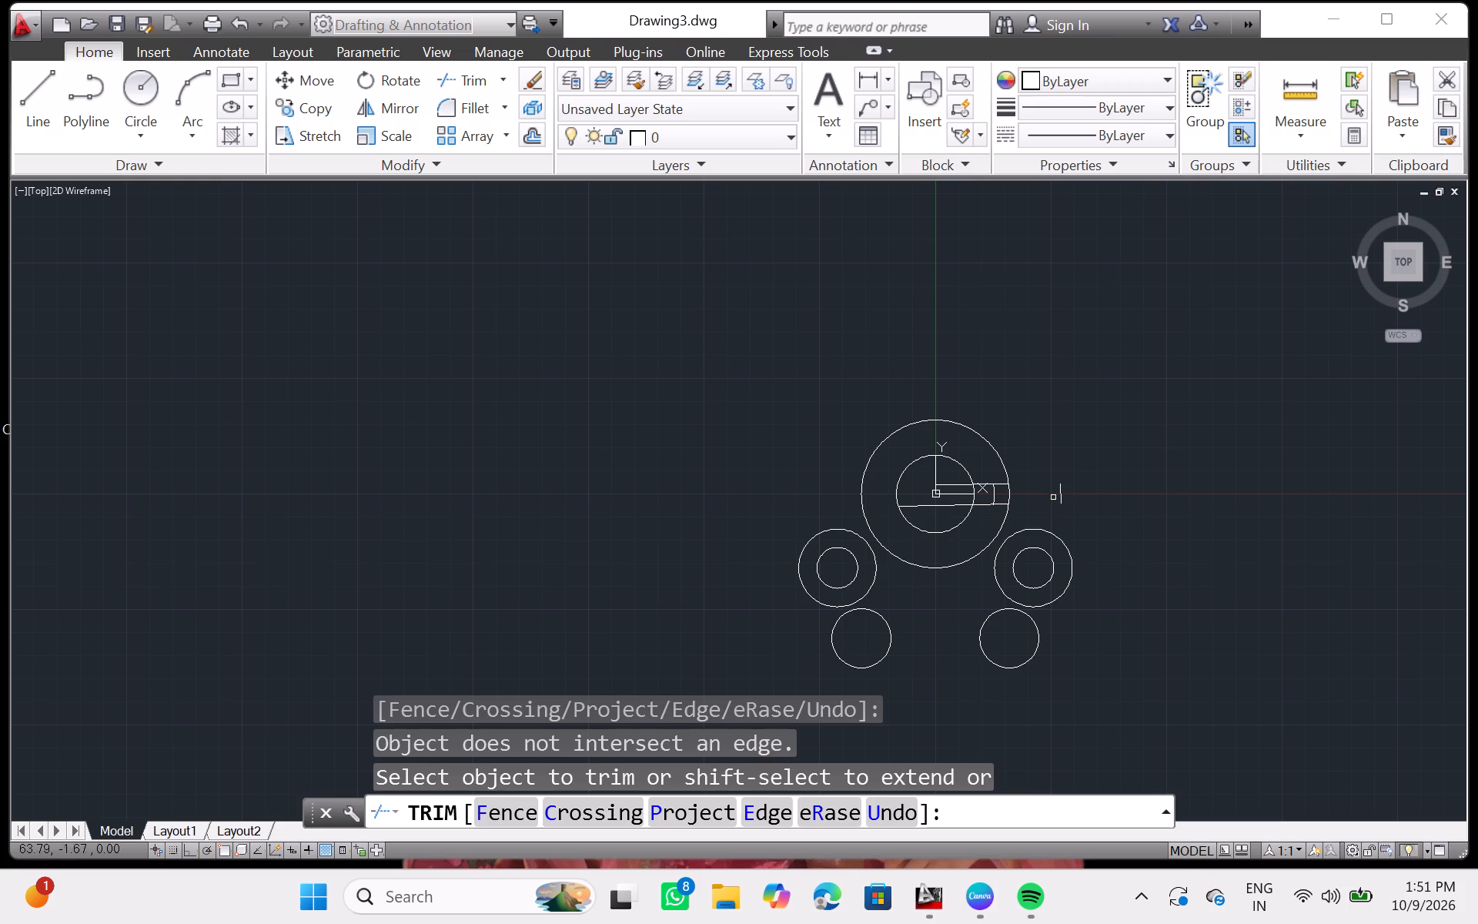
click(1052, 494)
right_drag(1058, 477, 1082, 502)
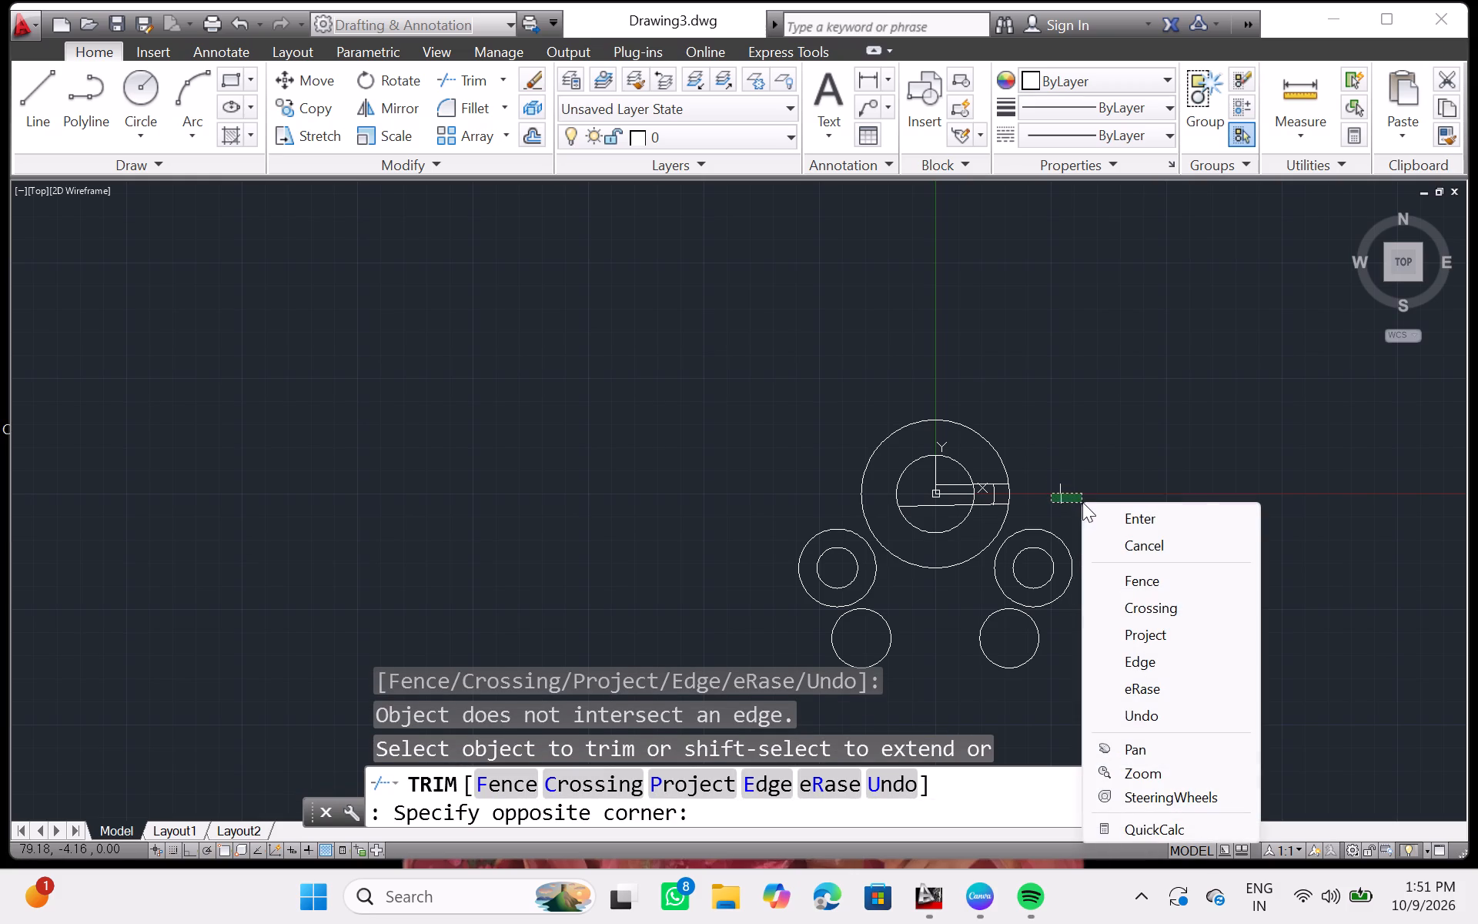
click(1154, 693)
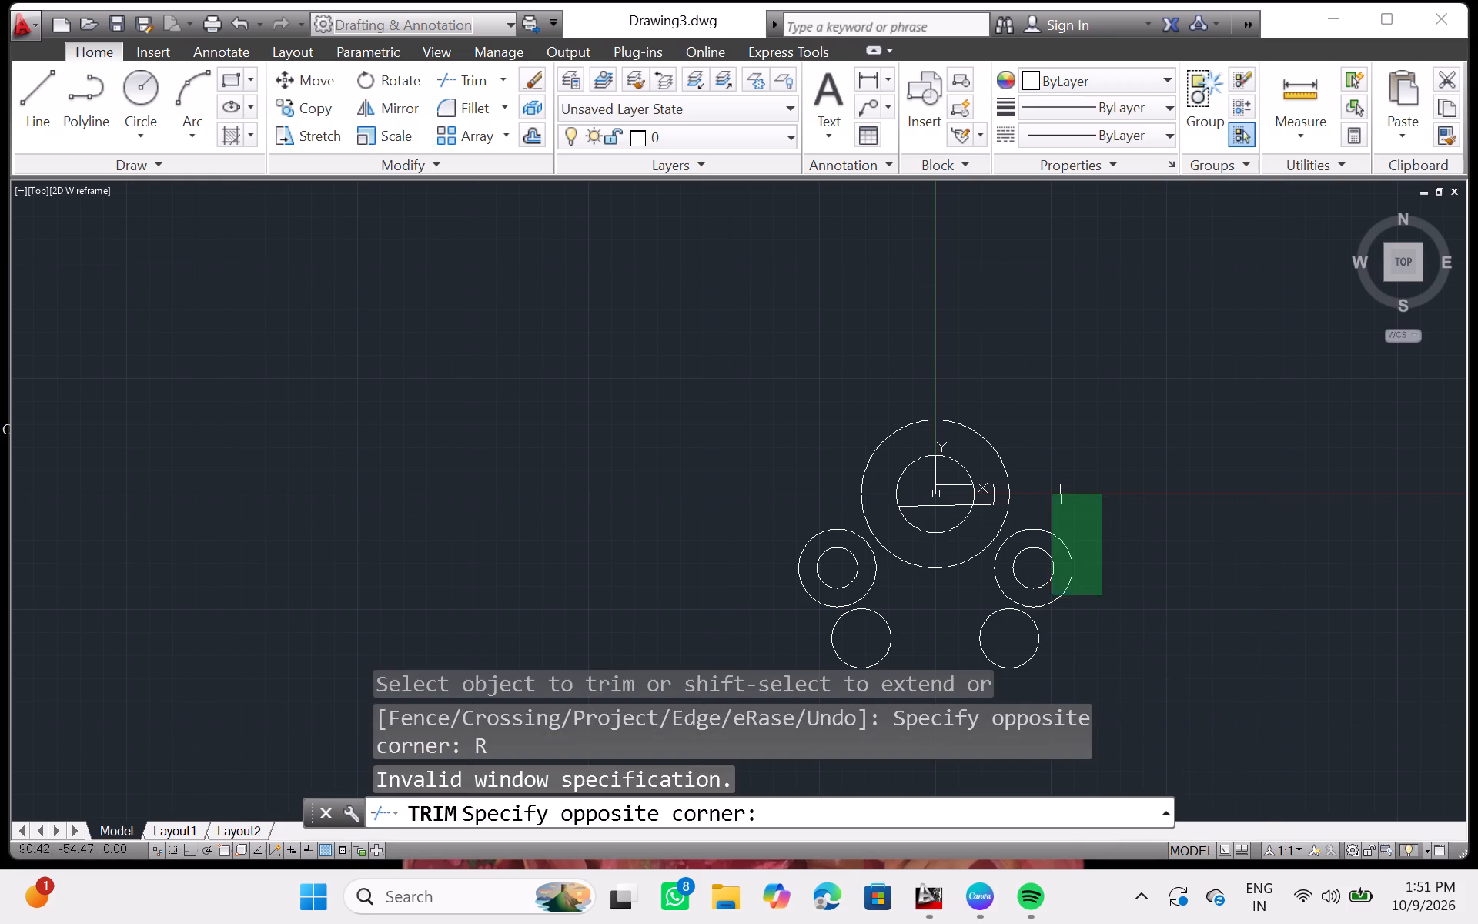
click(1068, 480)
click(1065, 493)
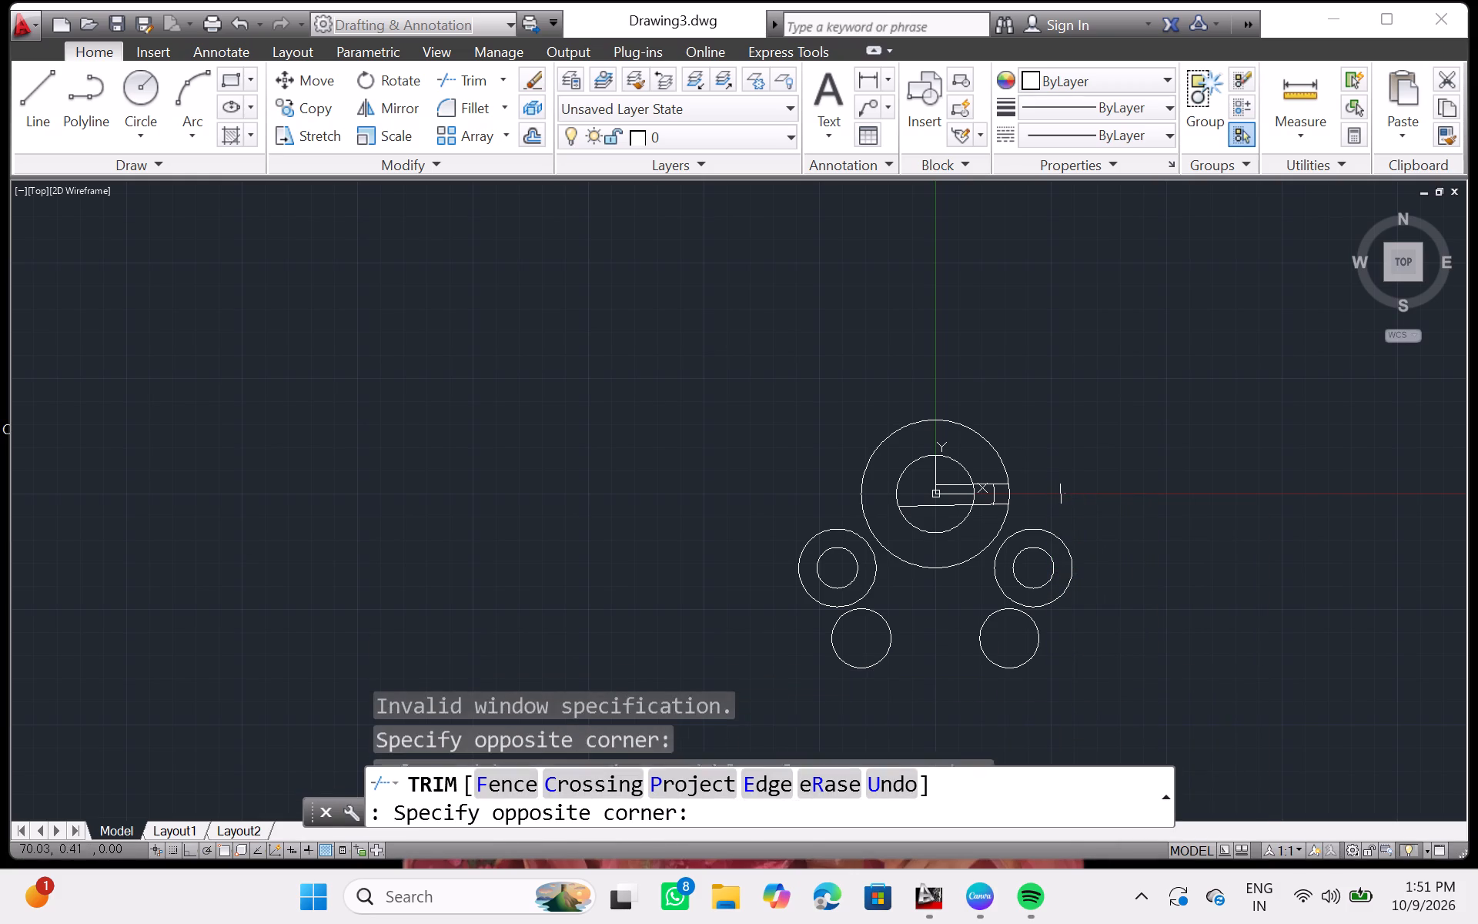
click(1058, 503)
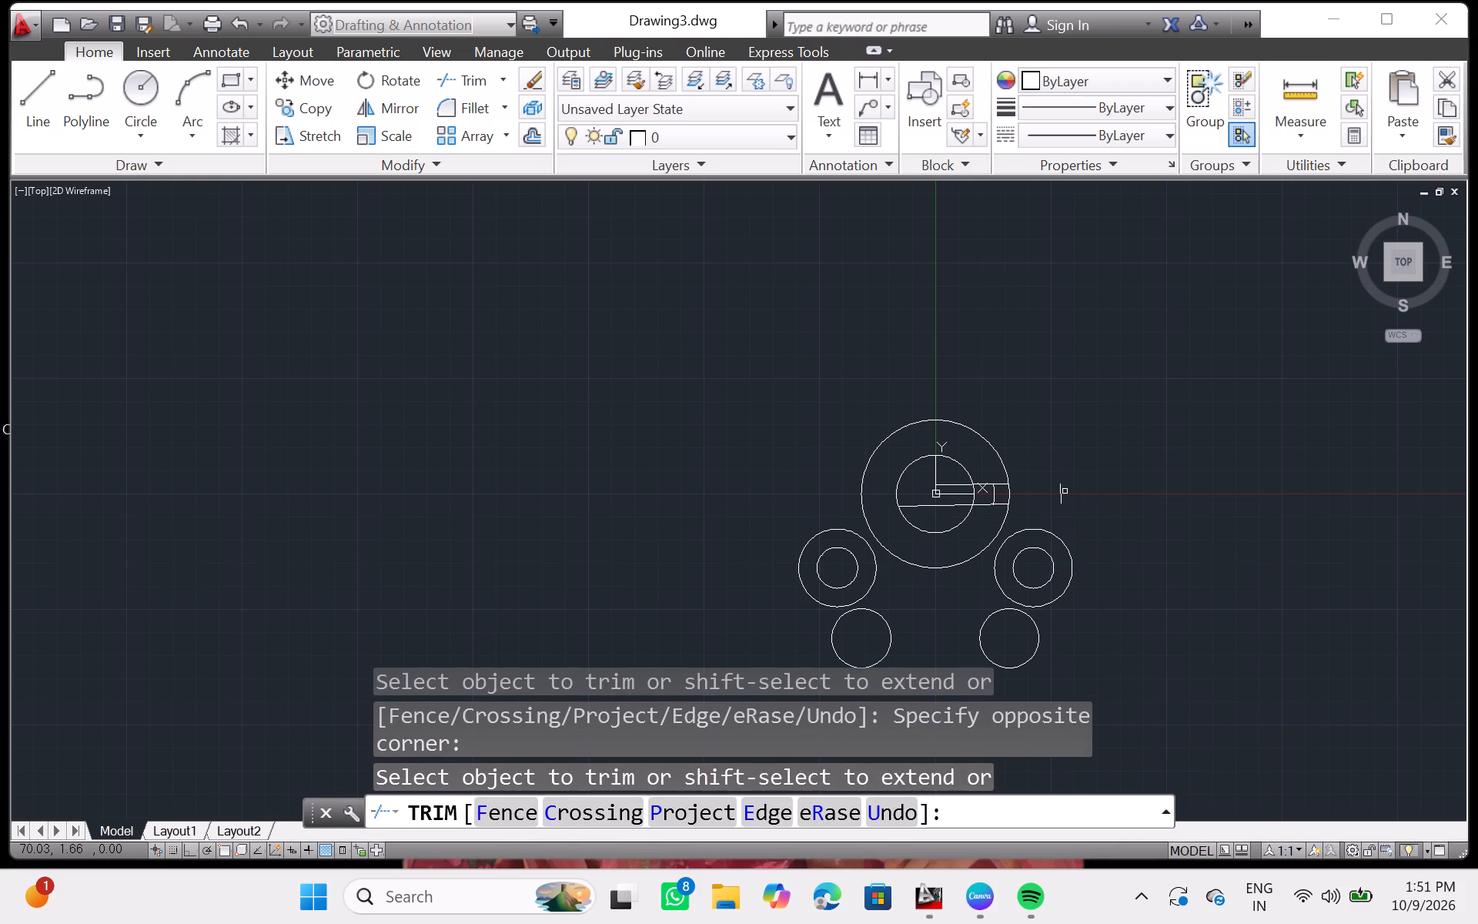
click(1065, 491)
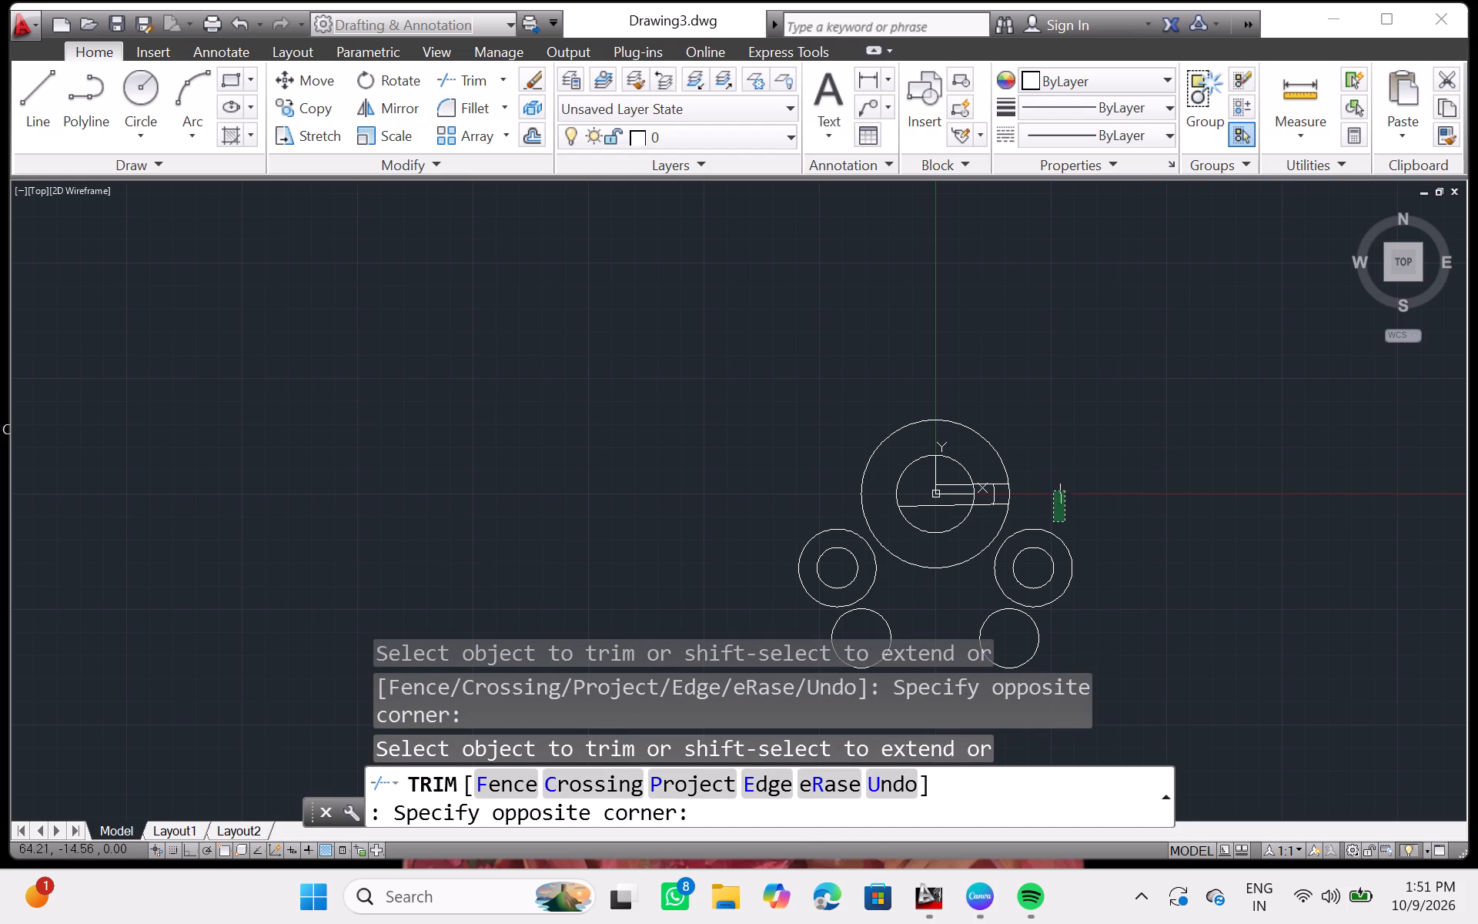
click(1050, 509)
Erase the isolated short vertical segment to the right of the large origin circle using Trim's eRase option.
right_click(1053, 506)
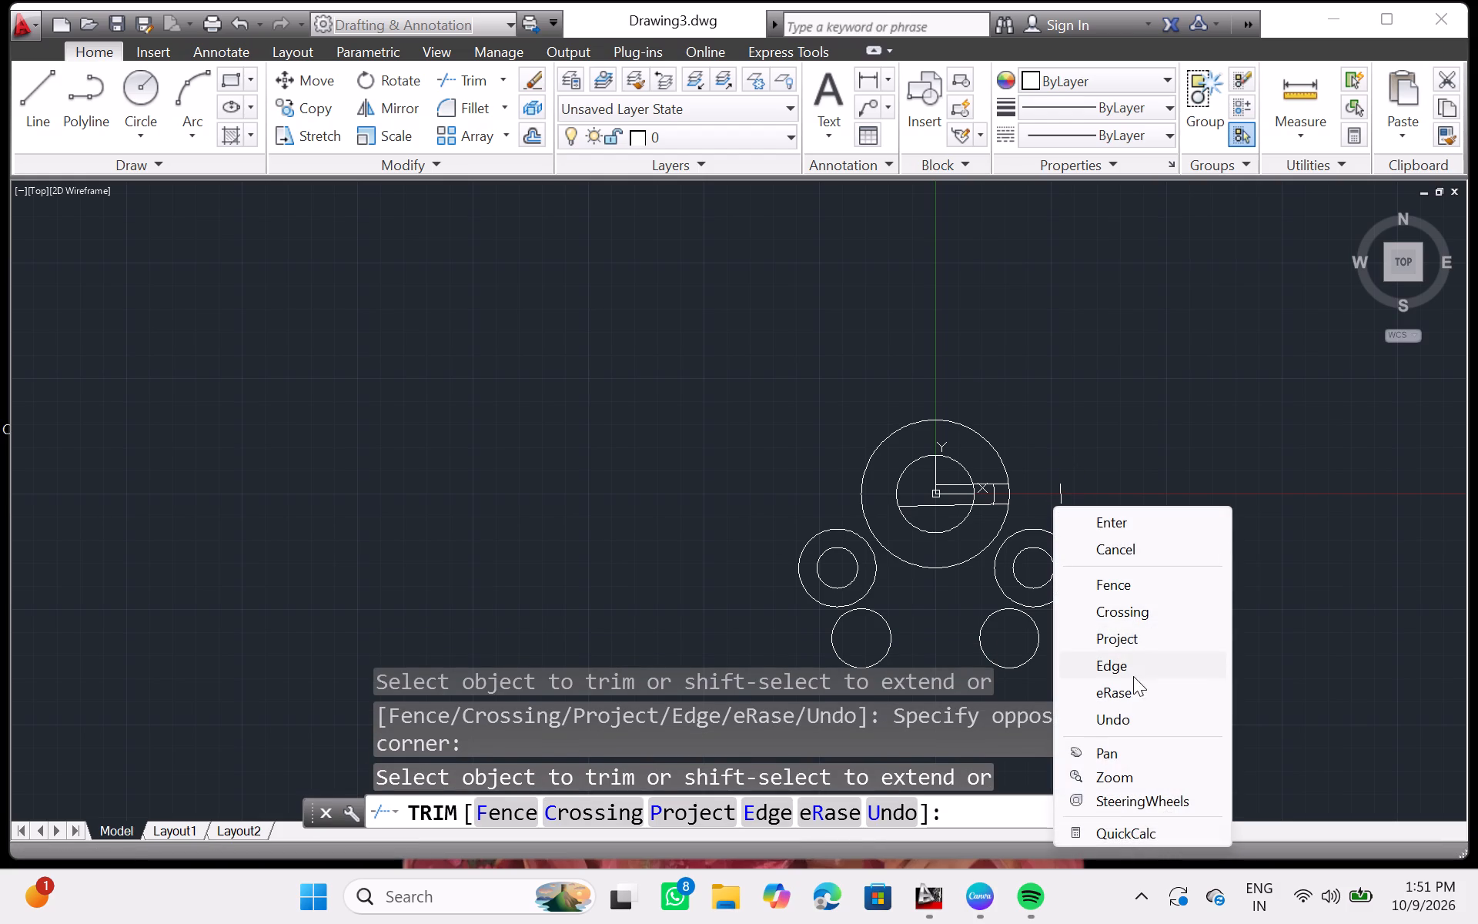
click(1116, 694)
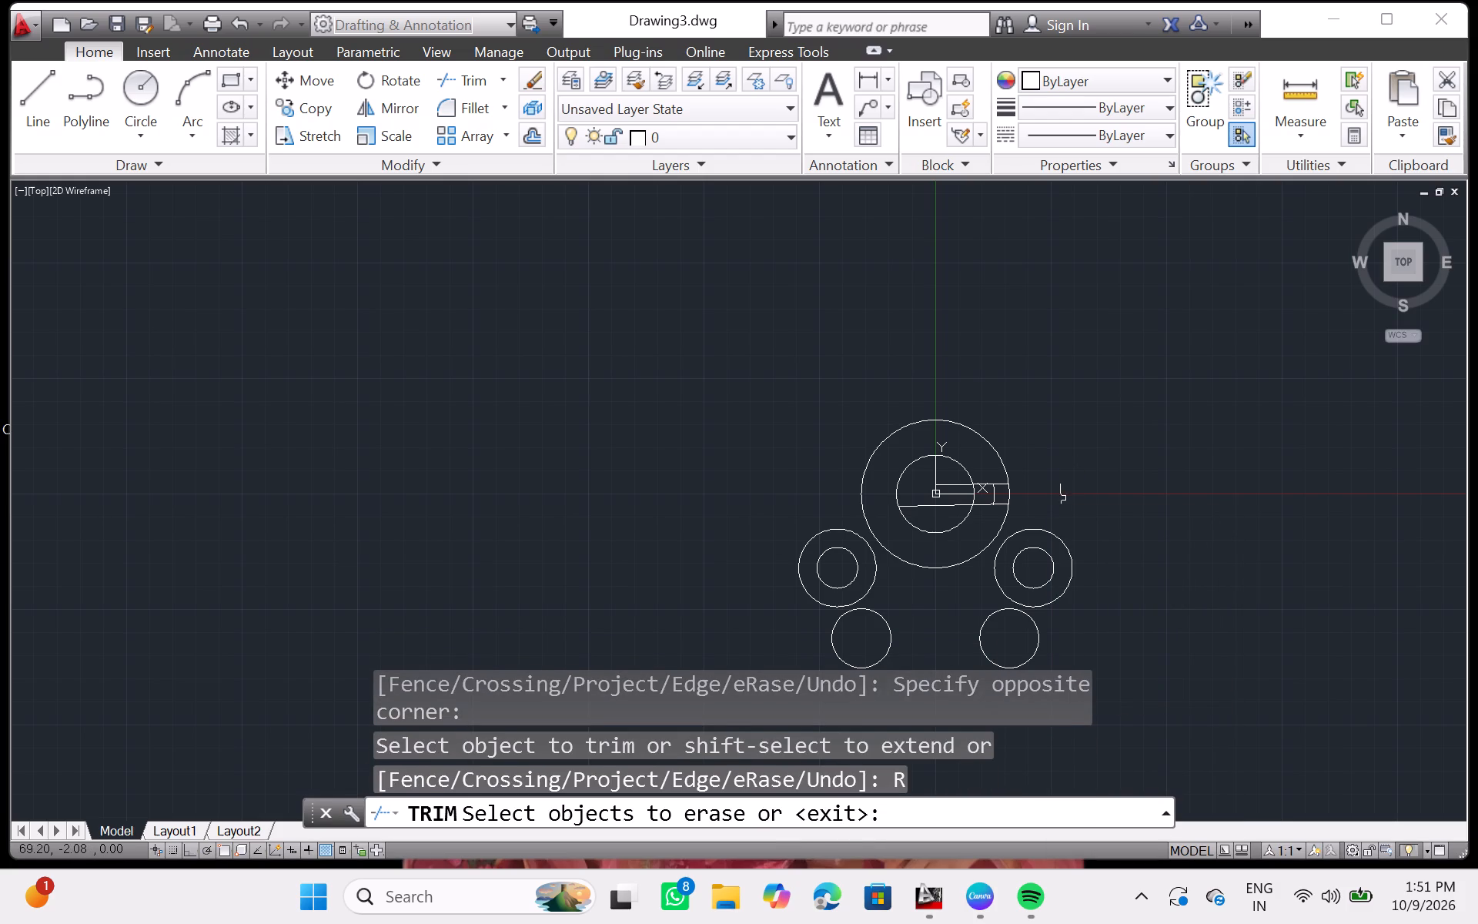
click(1064, 498)
click(1053, 485)
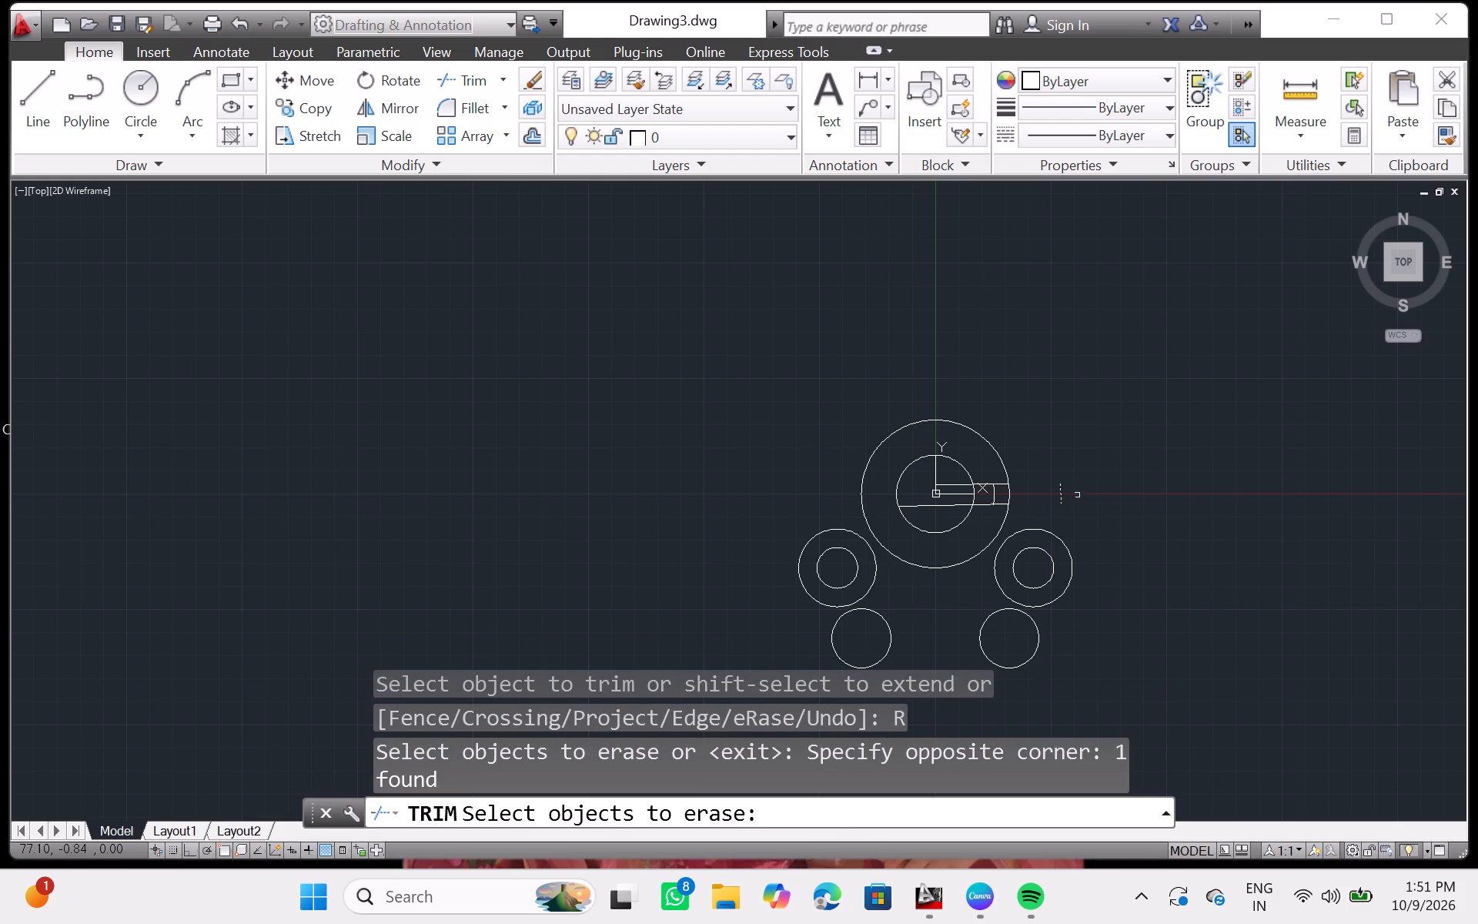
click(1062, 491)
right_click(1063, 491)
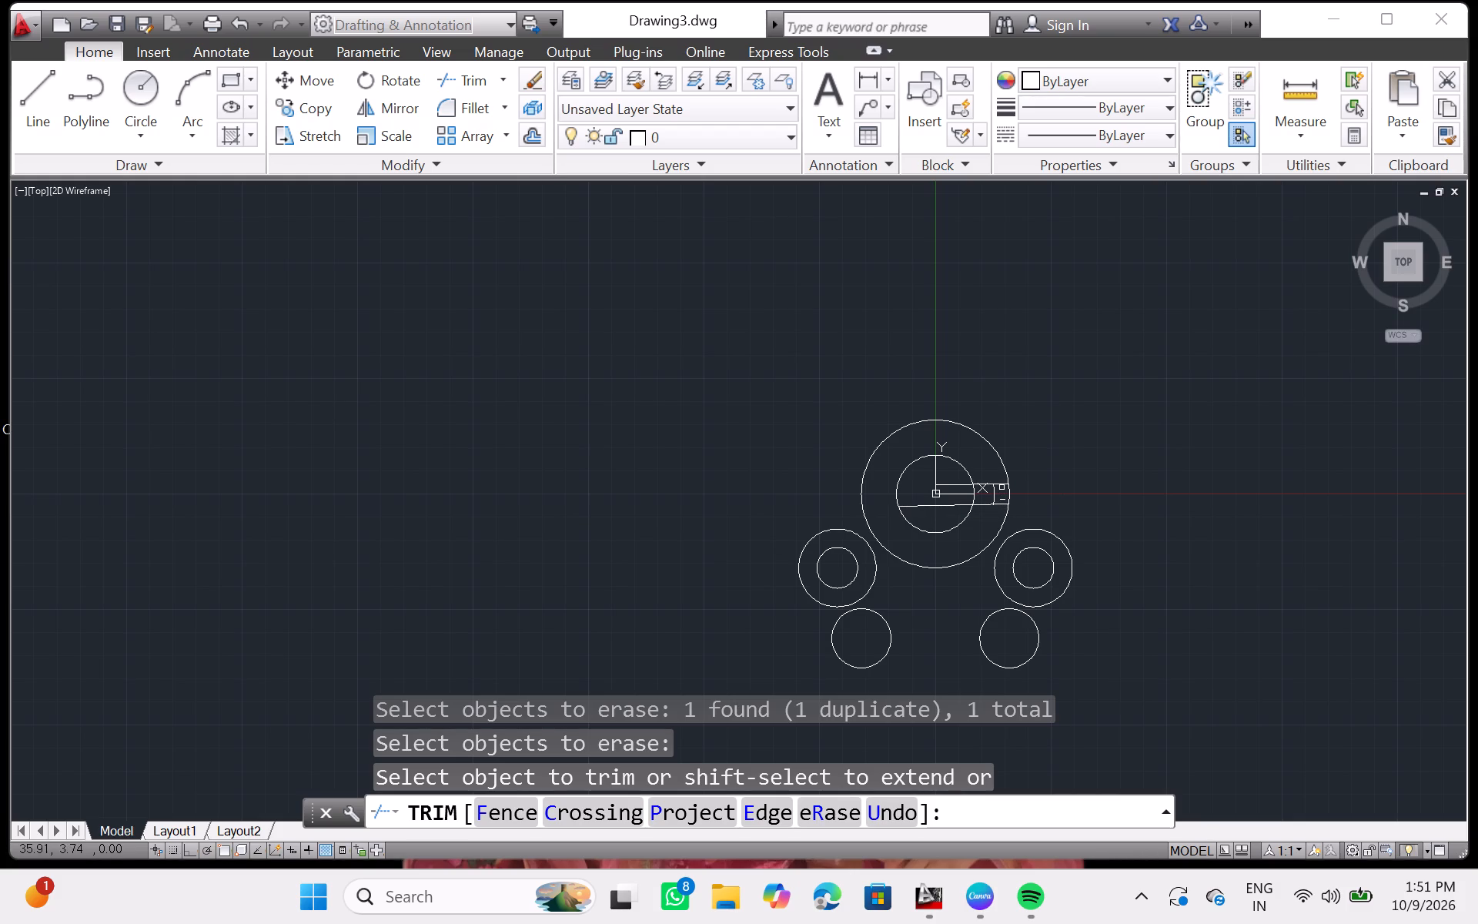
Trim the strip's lines beyond the short middle arc and inside the inner circle, plus the circle's arc between them, leaving one open notch.
click(1001, 487)
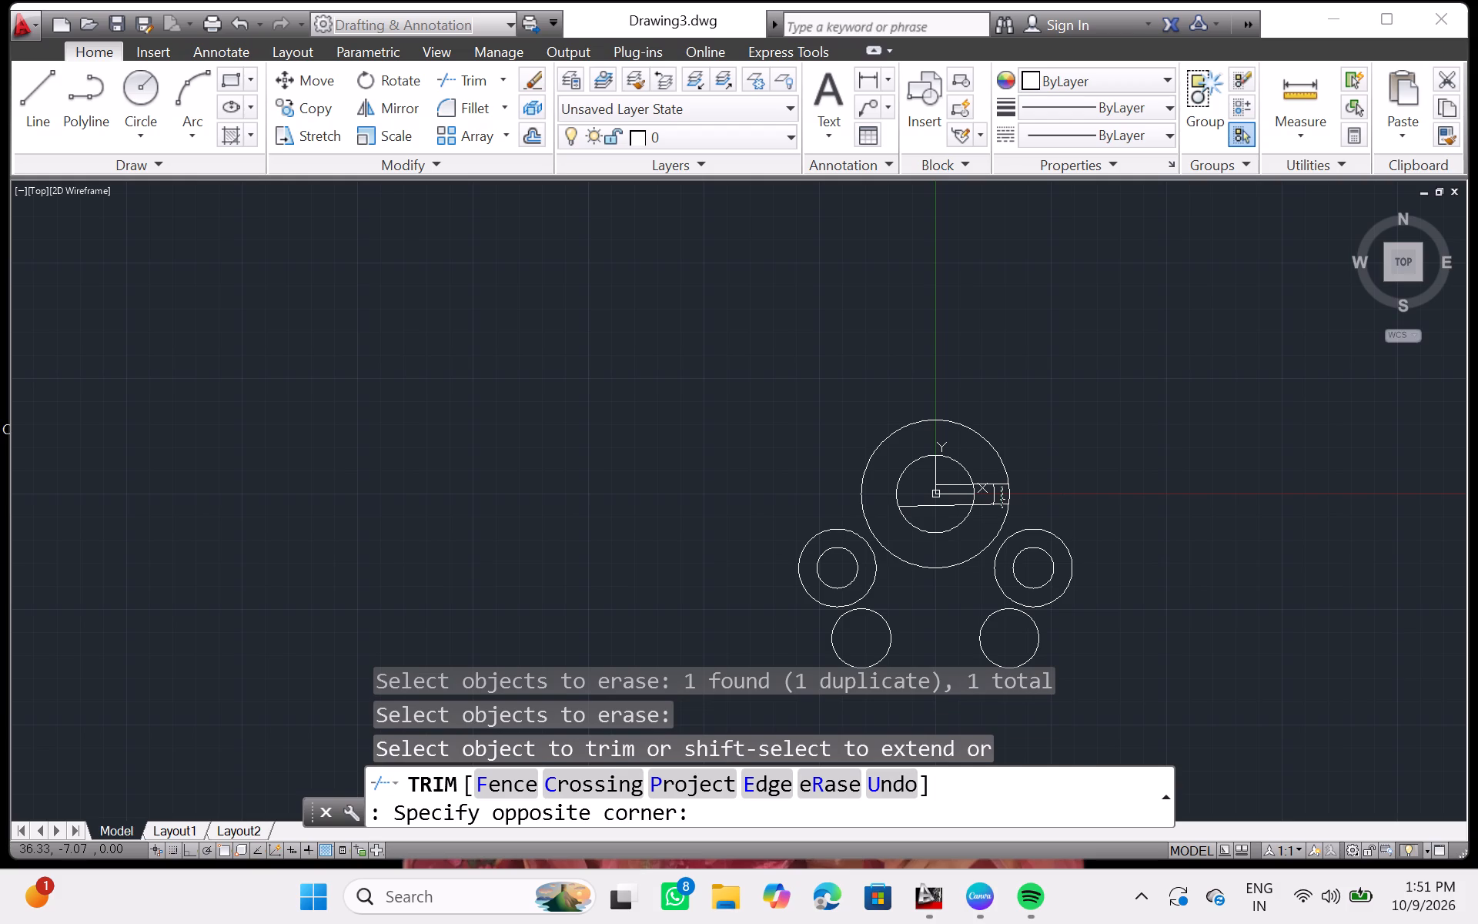
click(1002, 507)
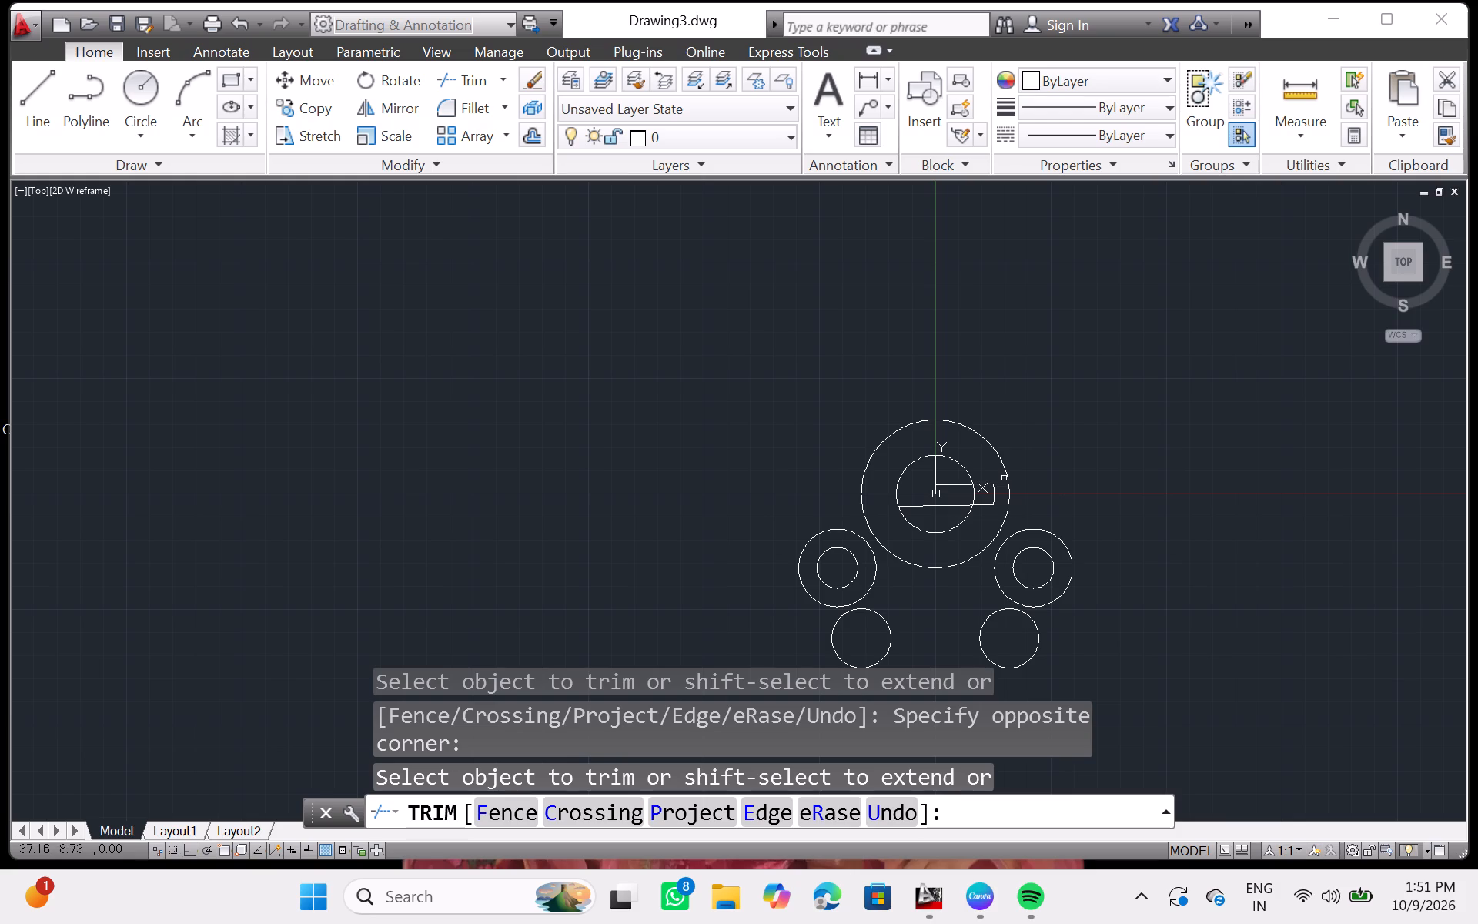
click(924, 504)
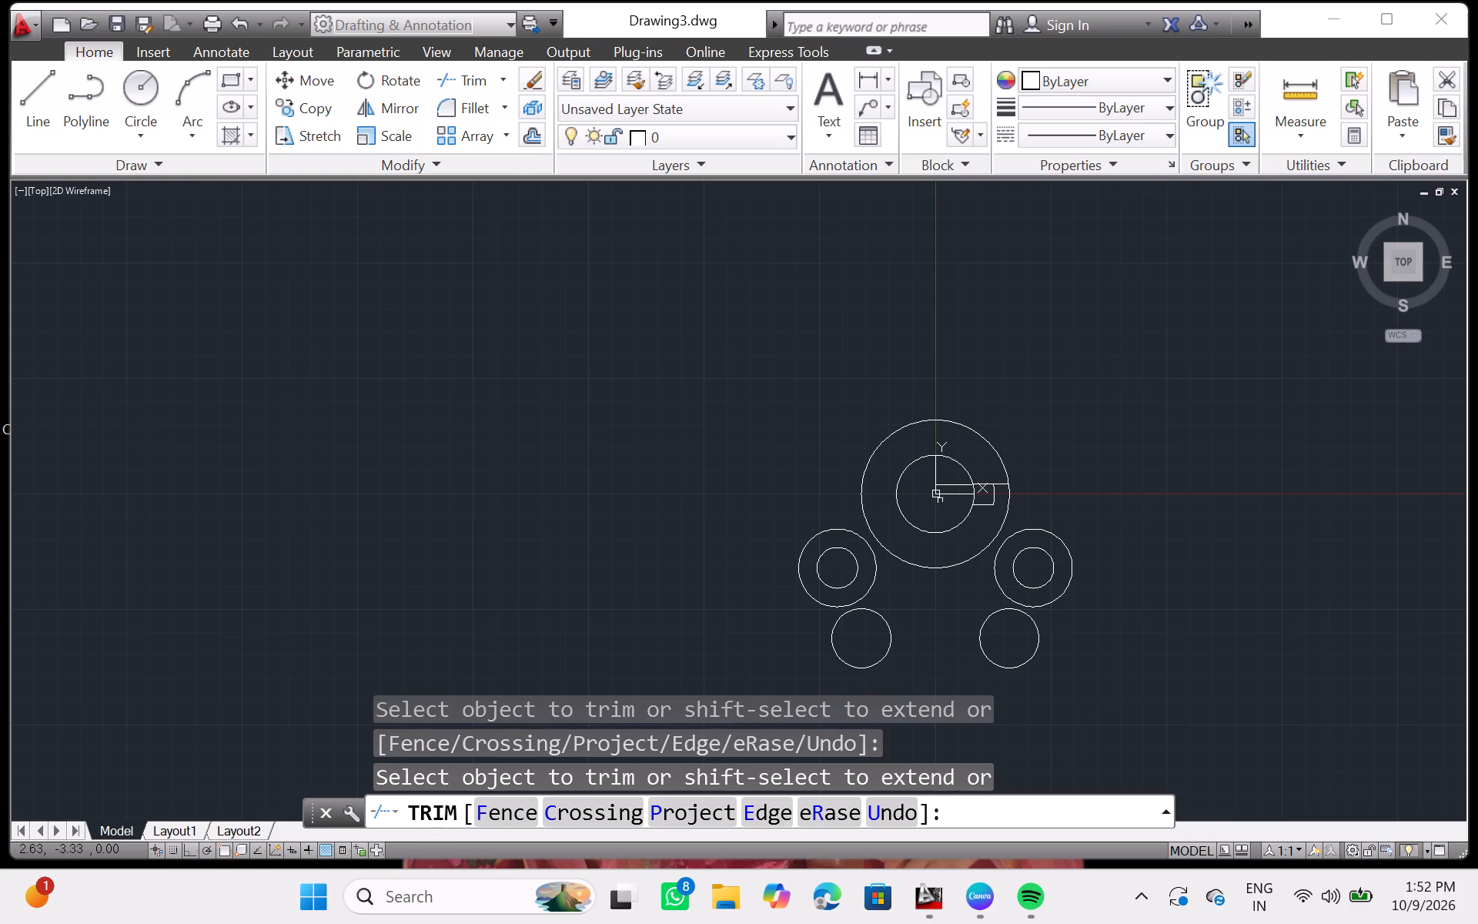
click(956, 494)
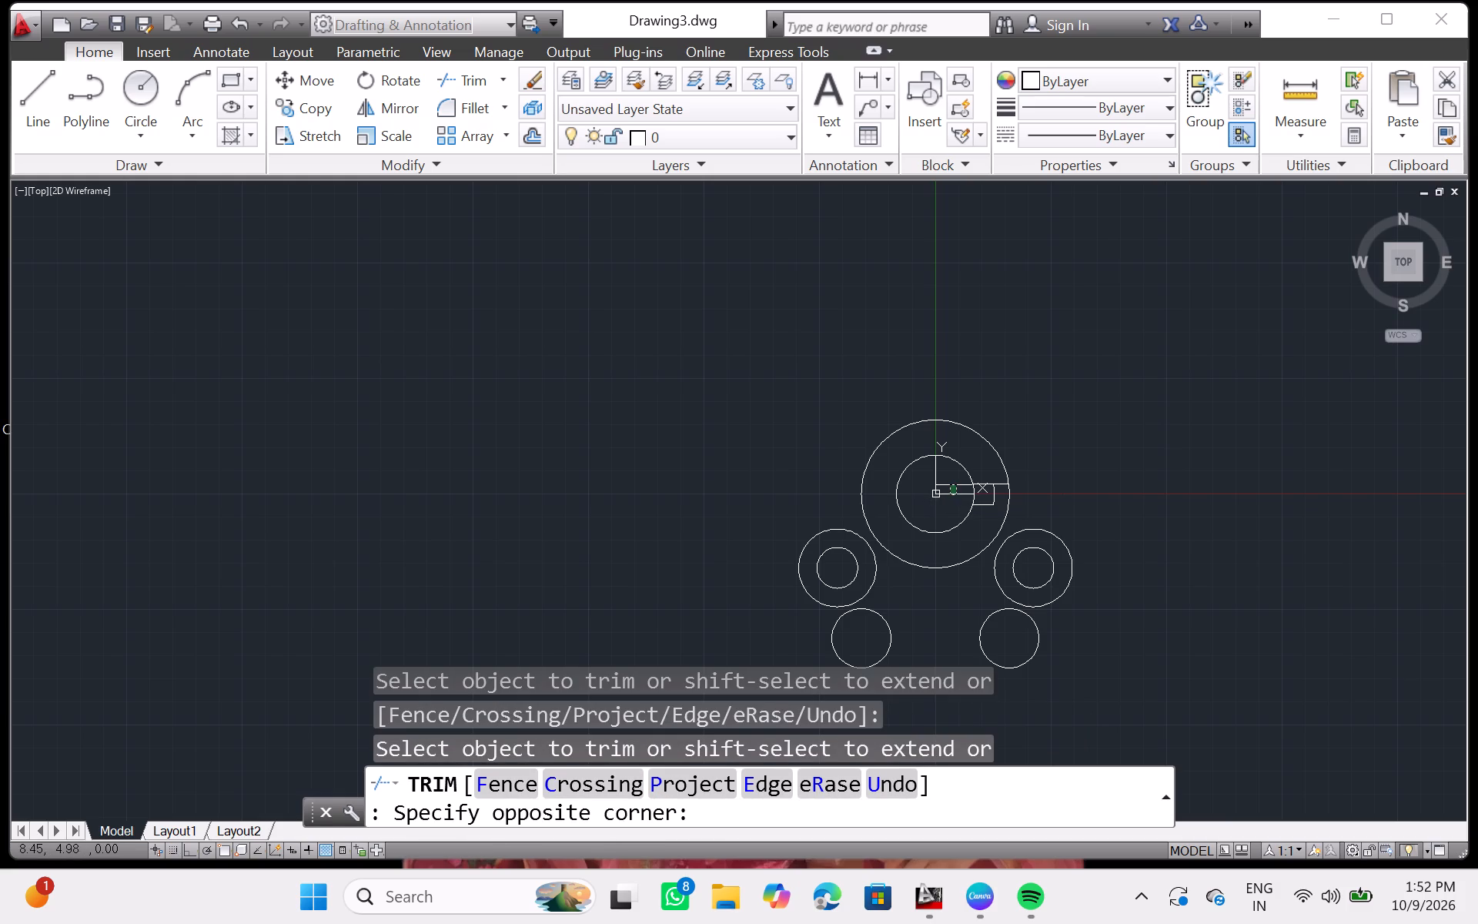
click(951, 483)
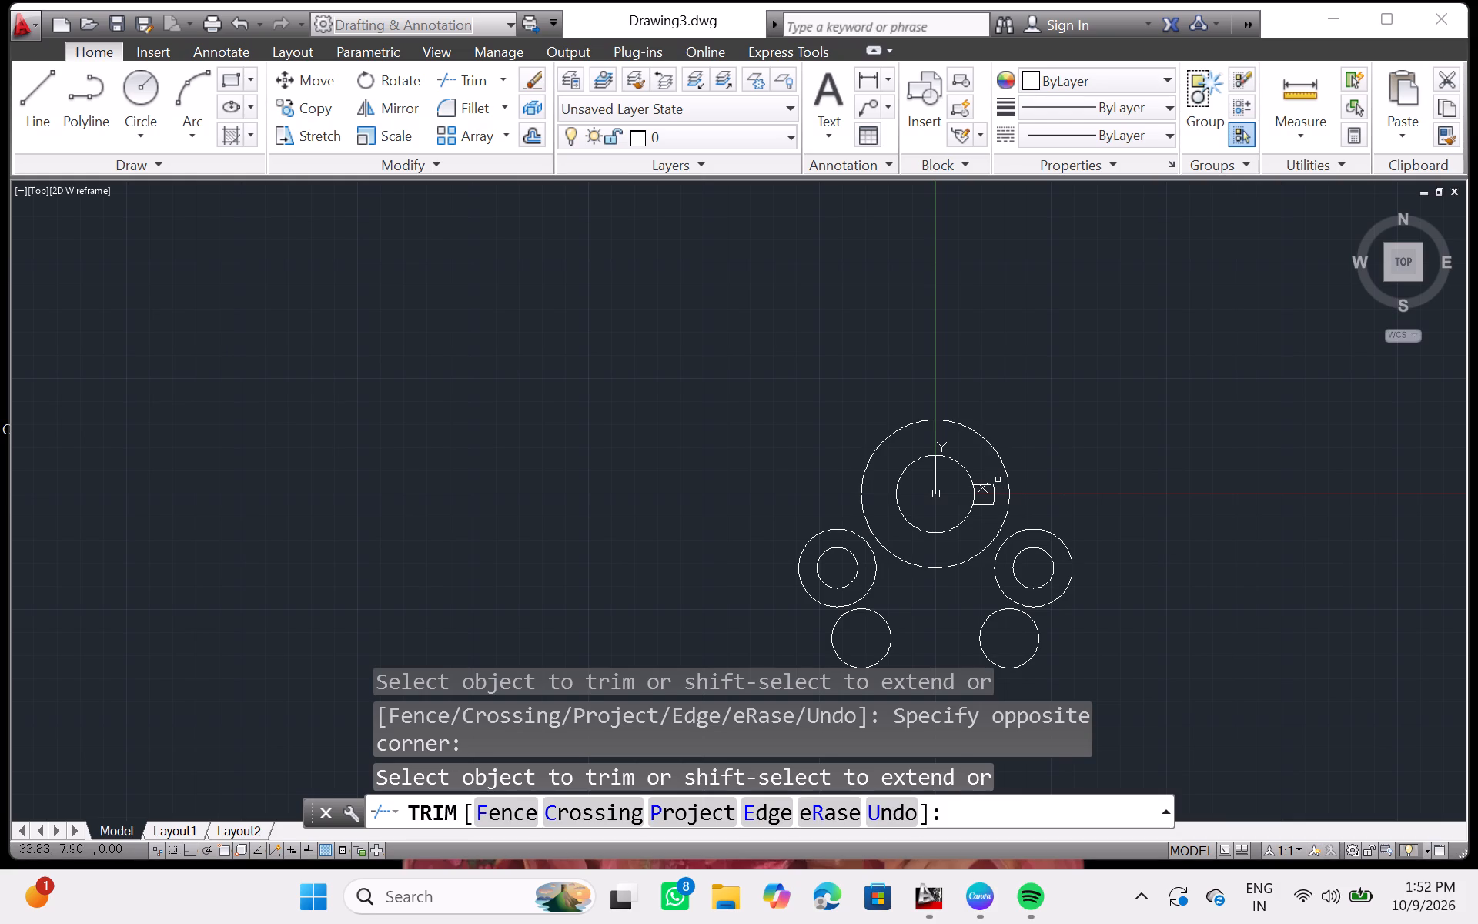
click(1000, 481)
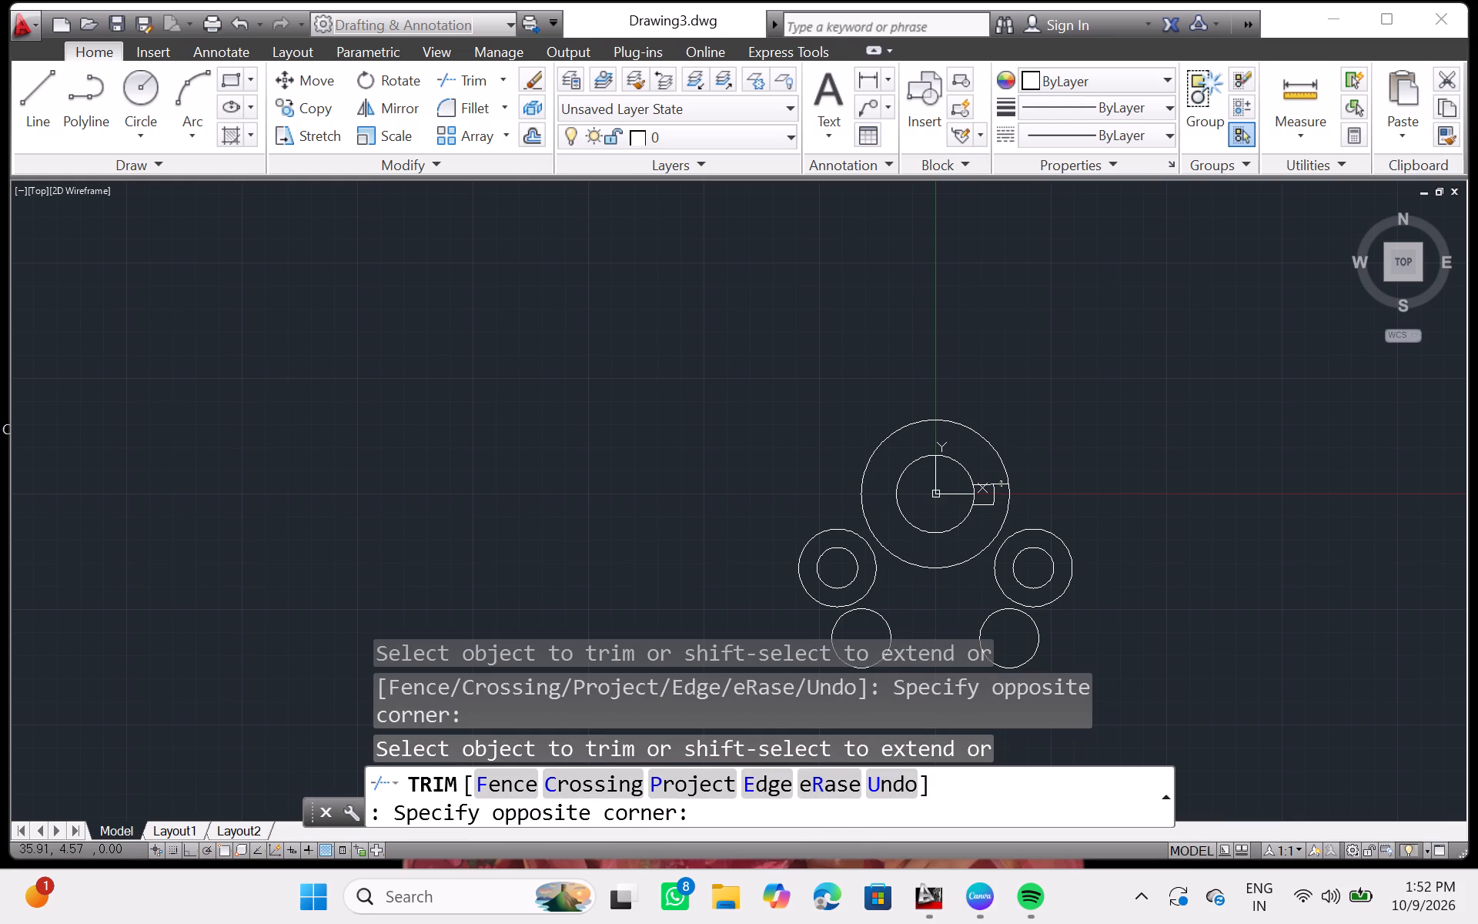
click(1001, 486)
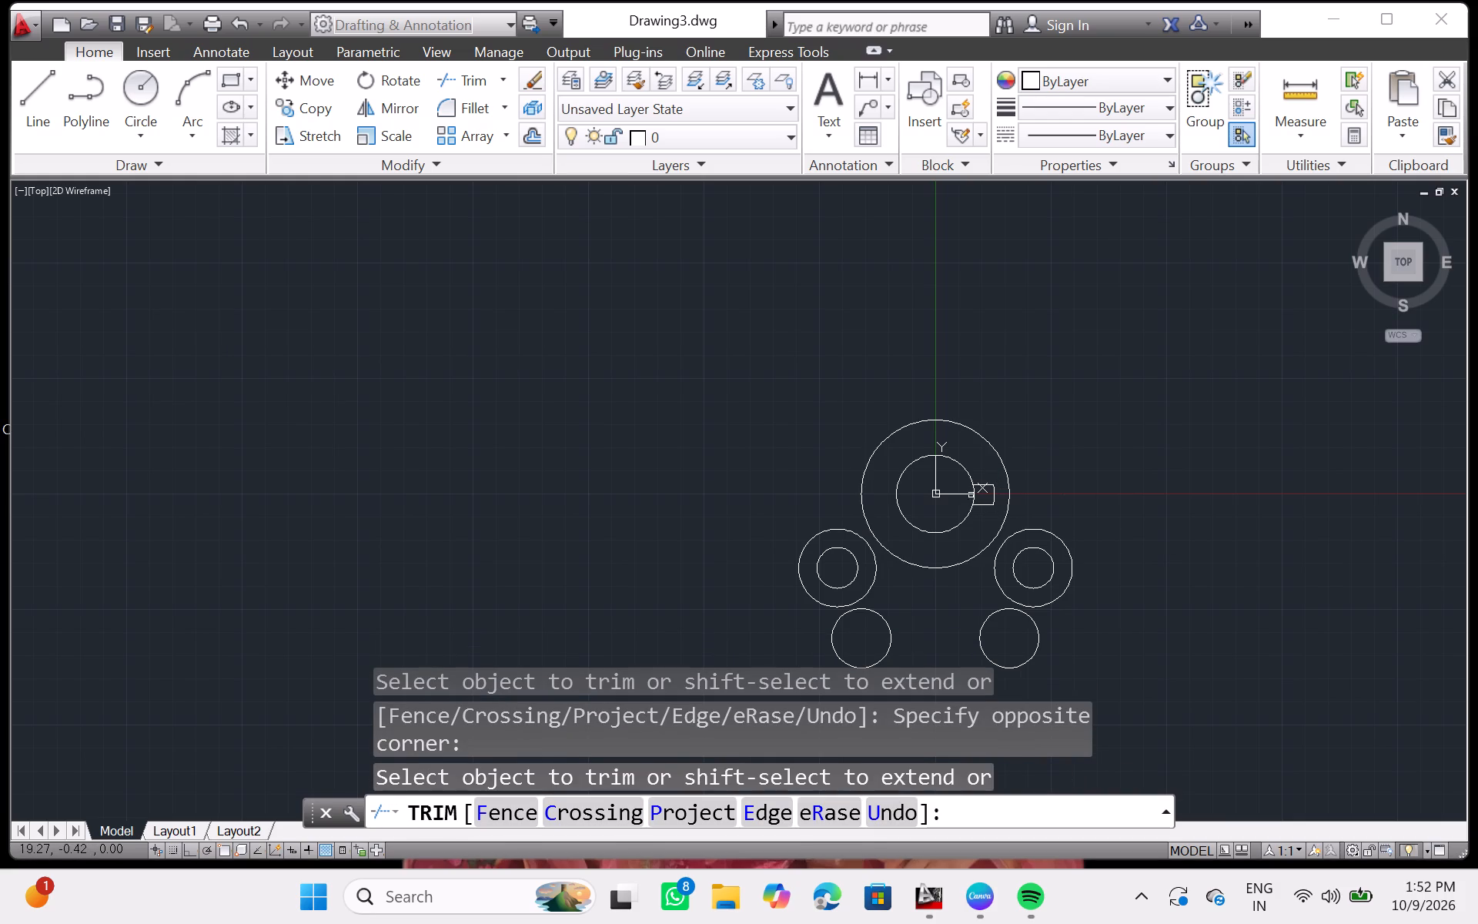
click(974, 495)
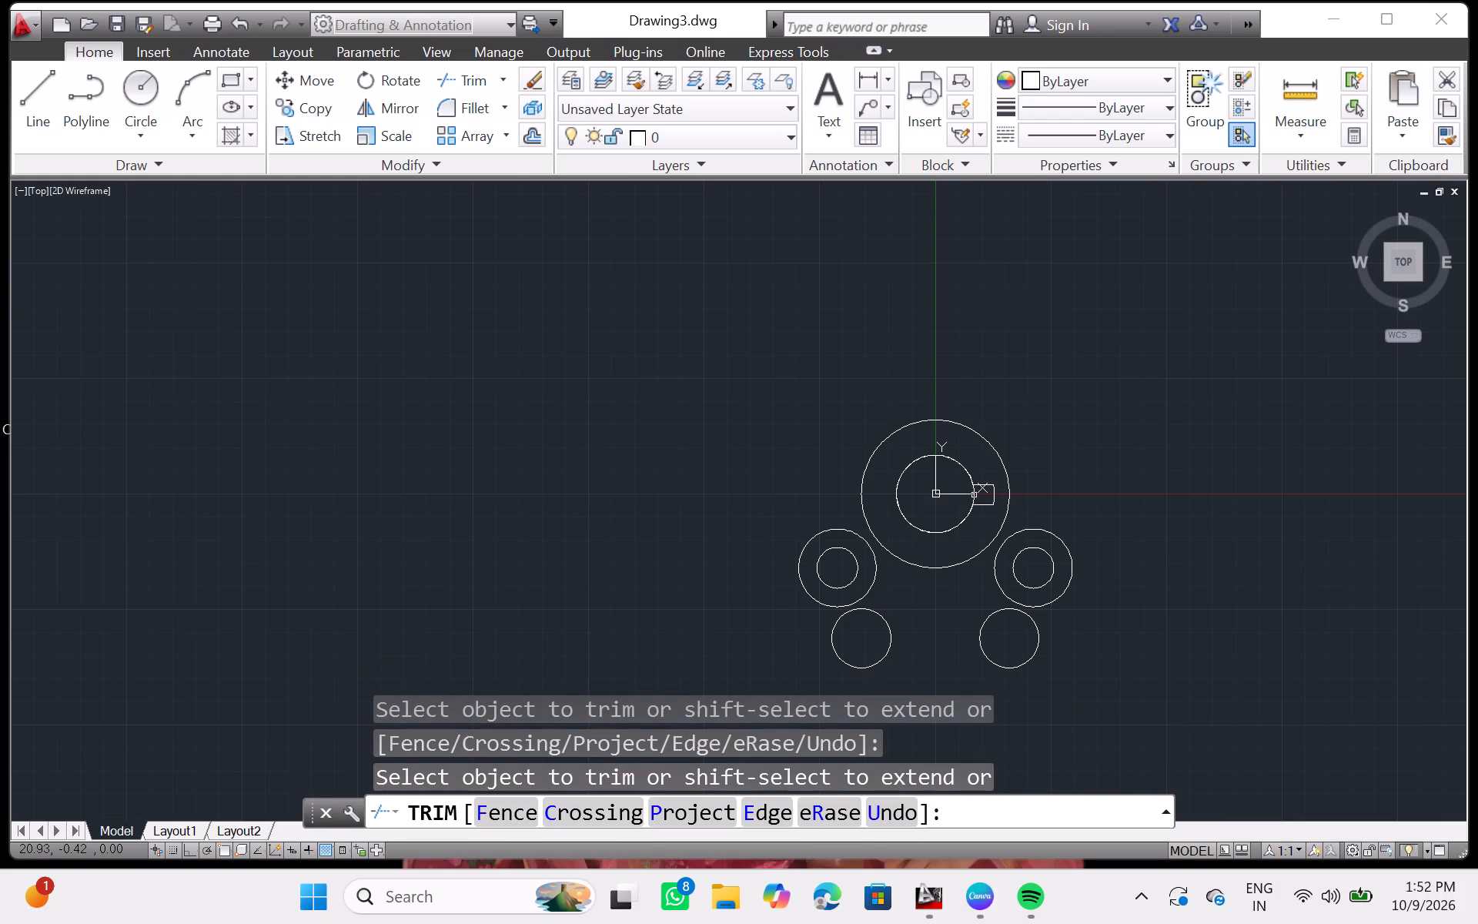
click(975, 496)
key(Escape)
key(Escape)
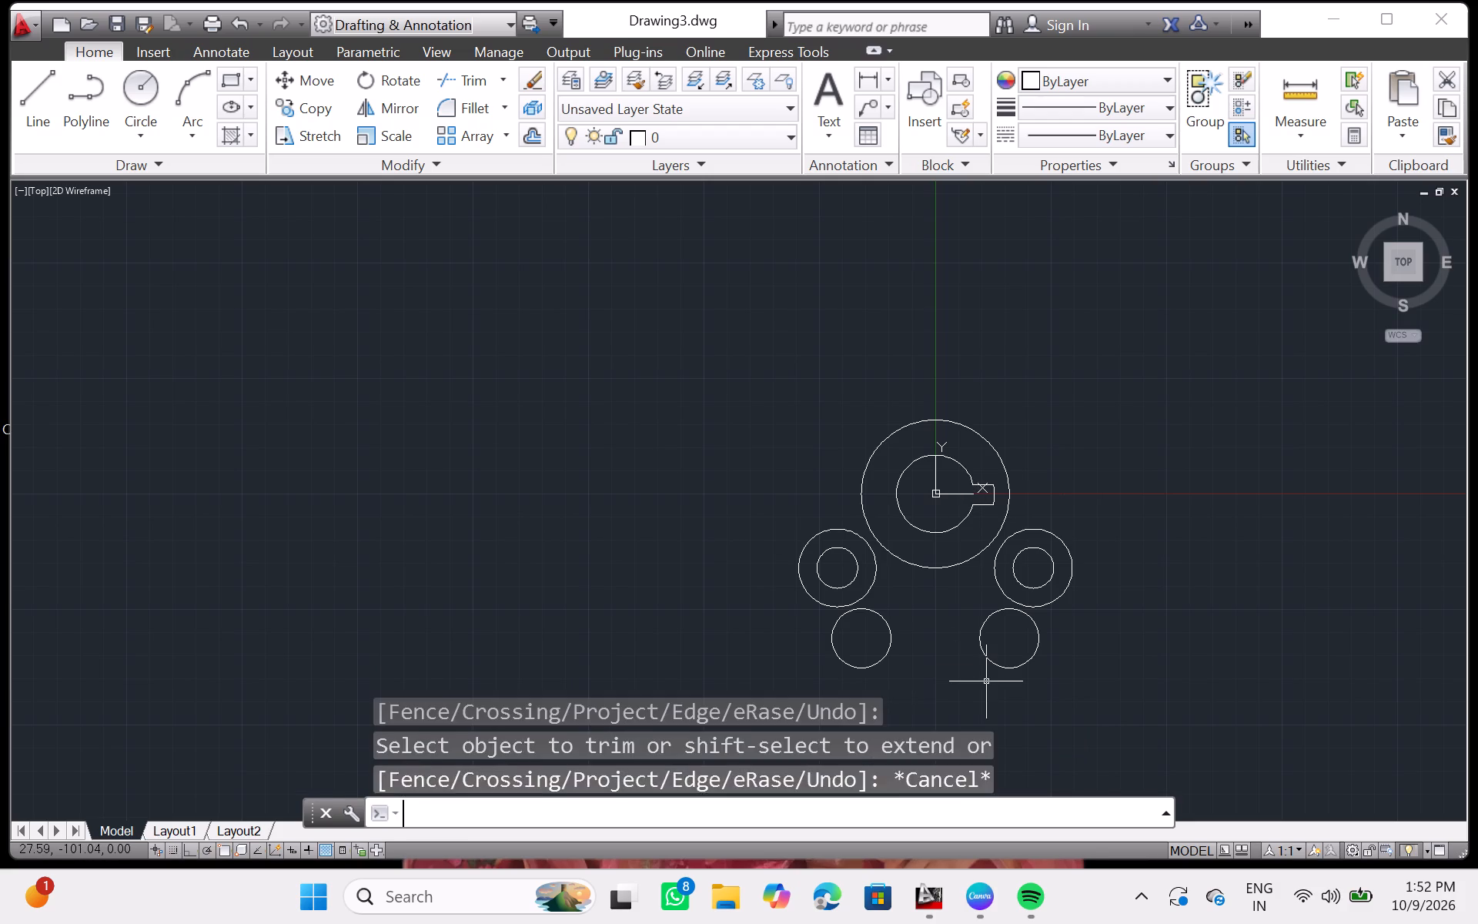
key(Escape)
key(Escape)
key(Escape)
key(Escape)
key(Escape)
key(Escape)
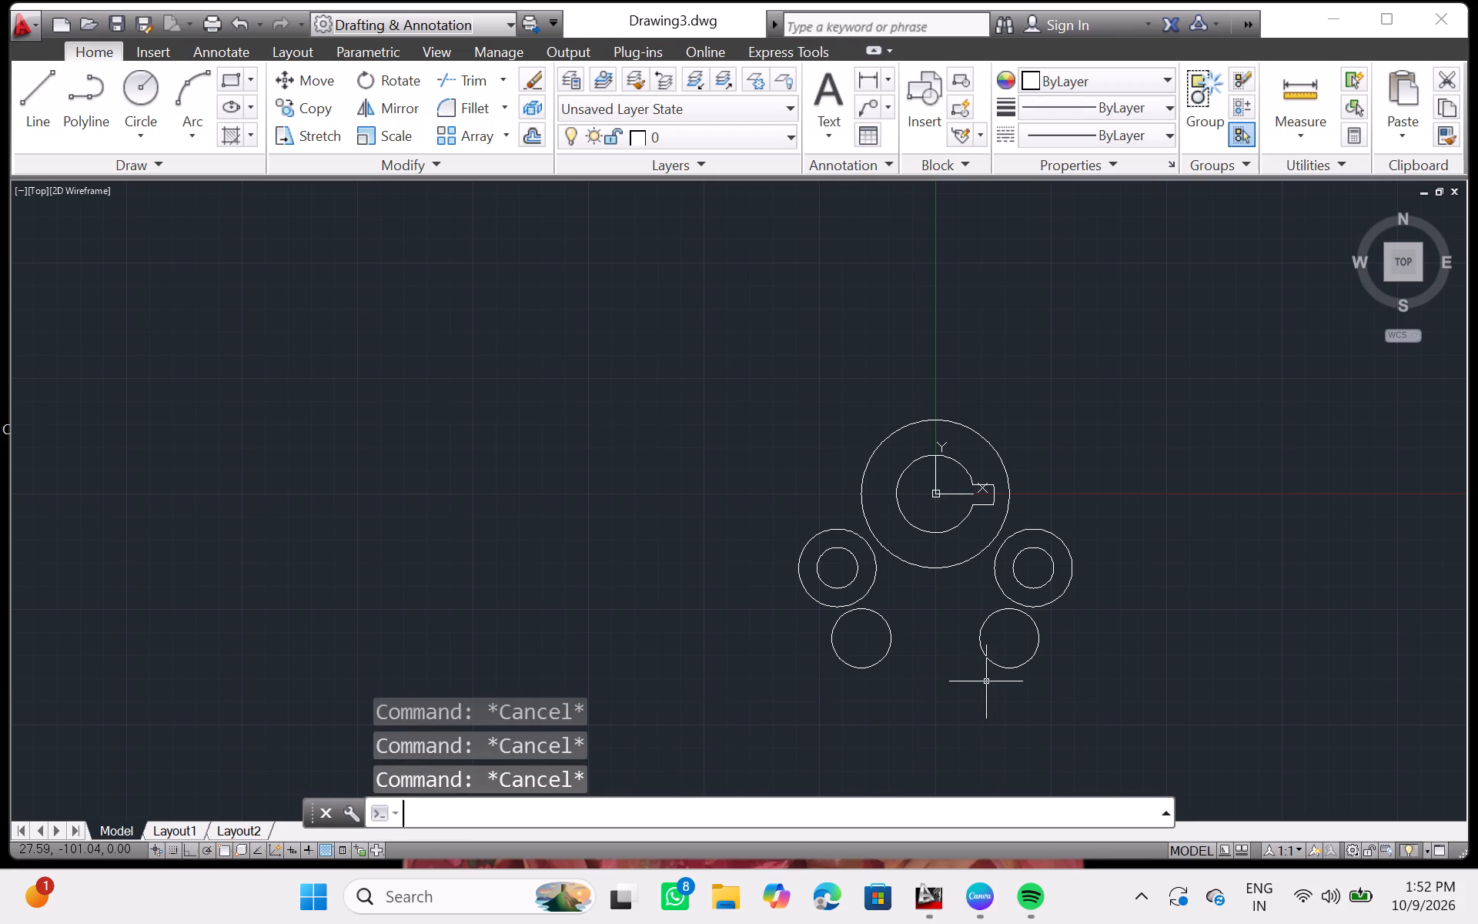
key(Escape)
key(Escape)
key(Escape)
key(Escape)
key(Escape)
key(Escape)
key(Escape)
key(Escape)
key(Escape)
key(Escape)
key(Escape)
Polar array the notch's end arc and two side lines about the origin, with 6 items filling 360 degrees.
click(994, 495)
click(978, 485)
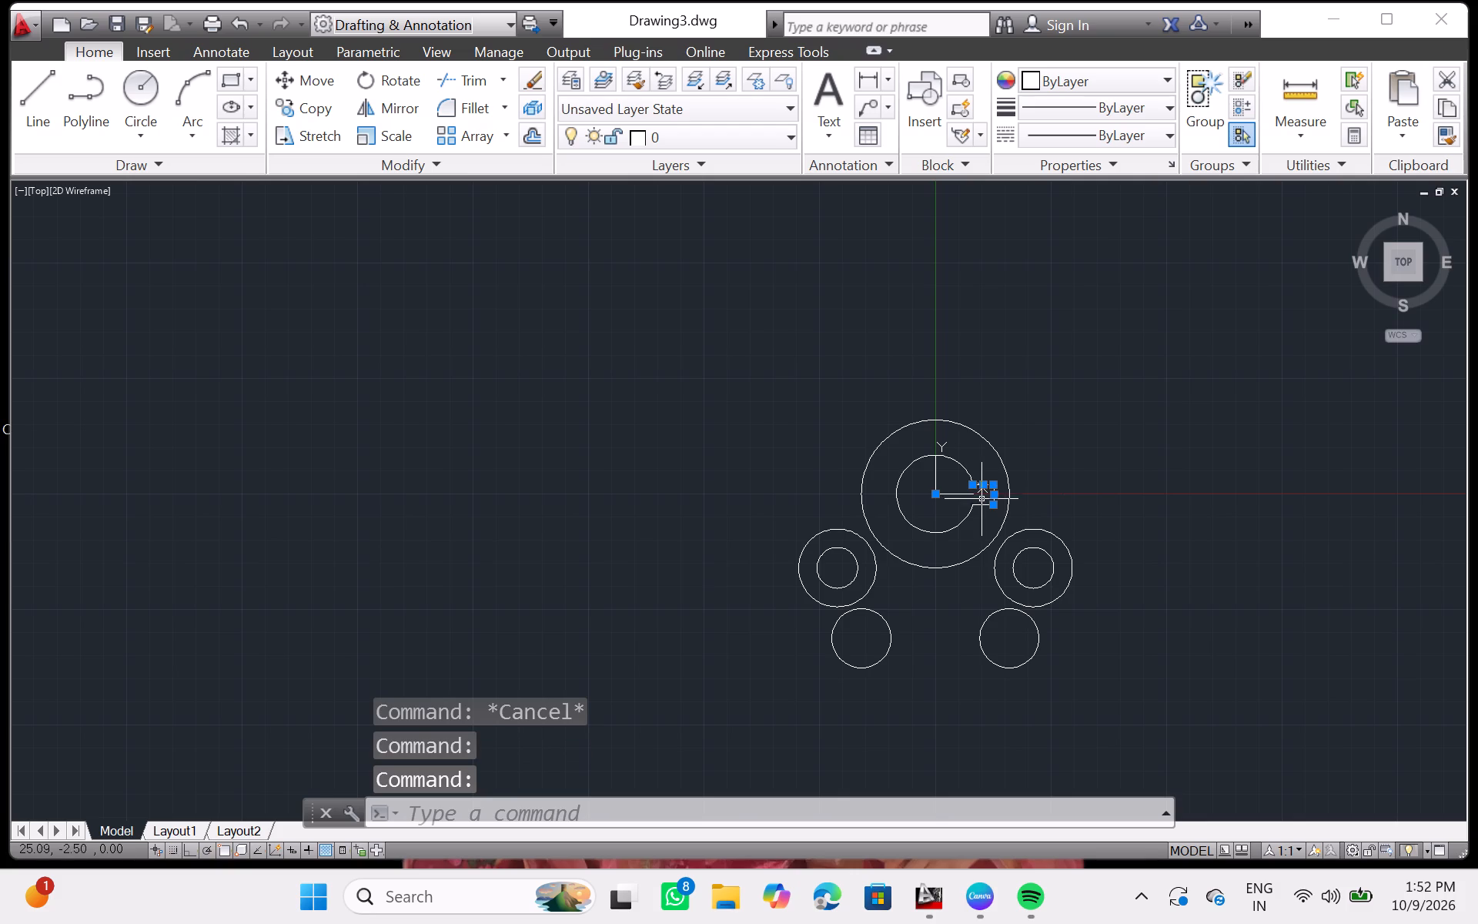
click(983, 504)
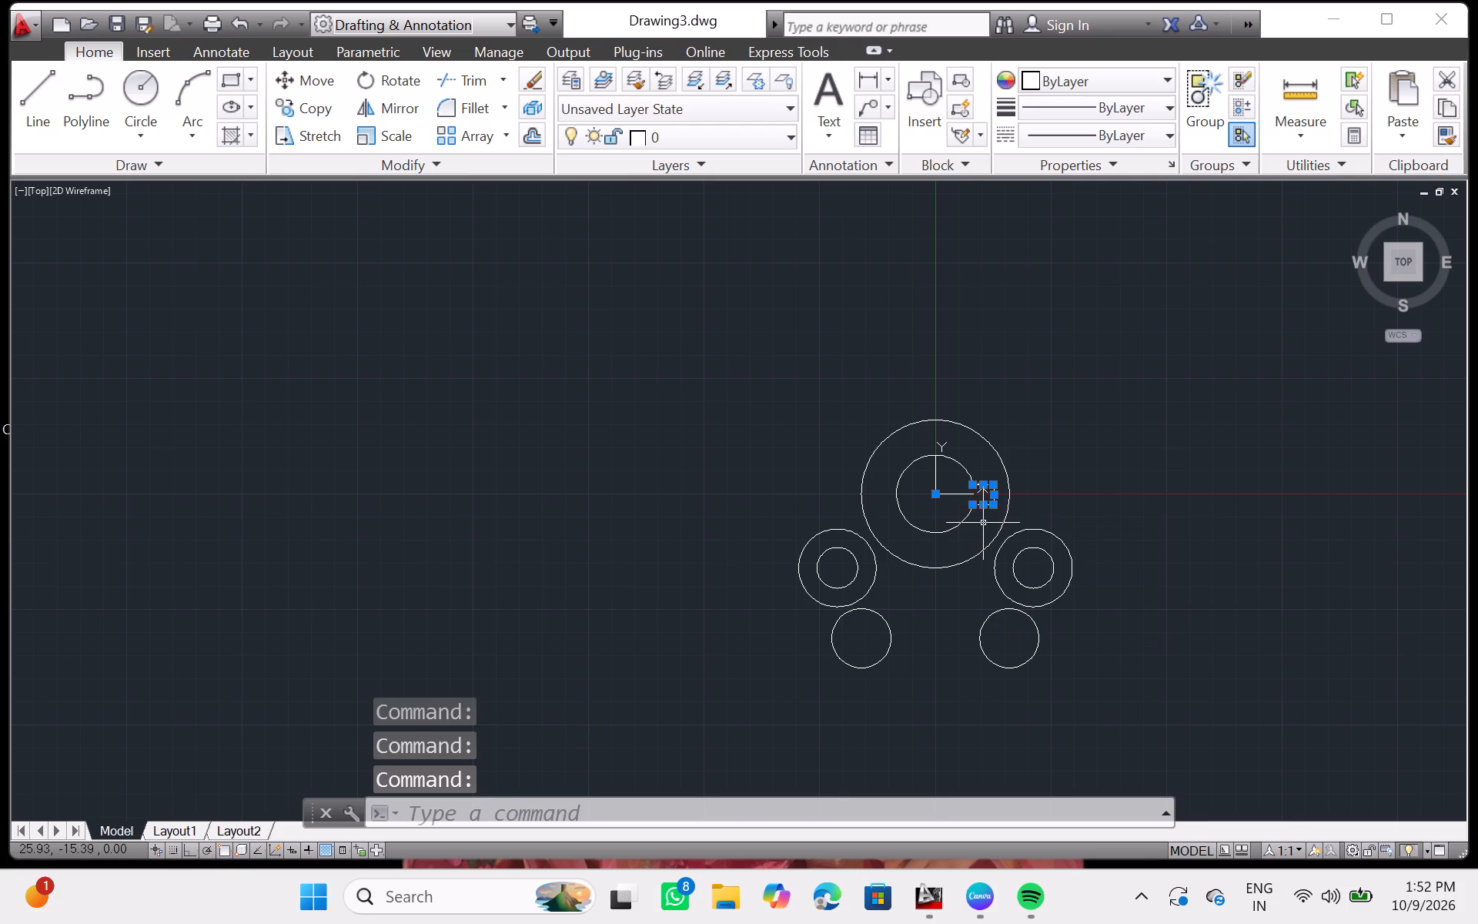
text(ar)
key(r)
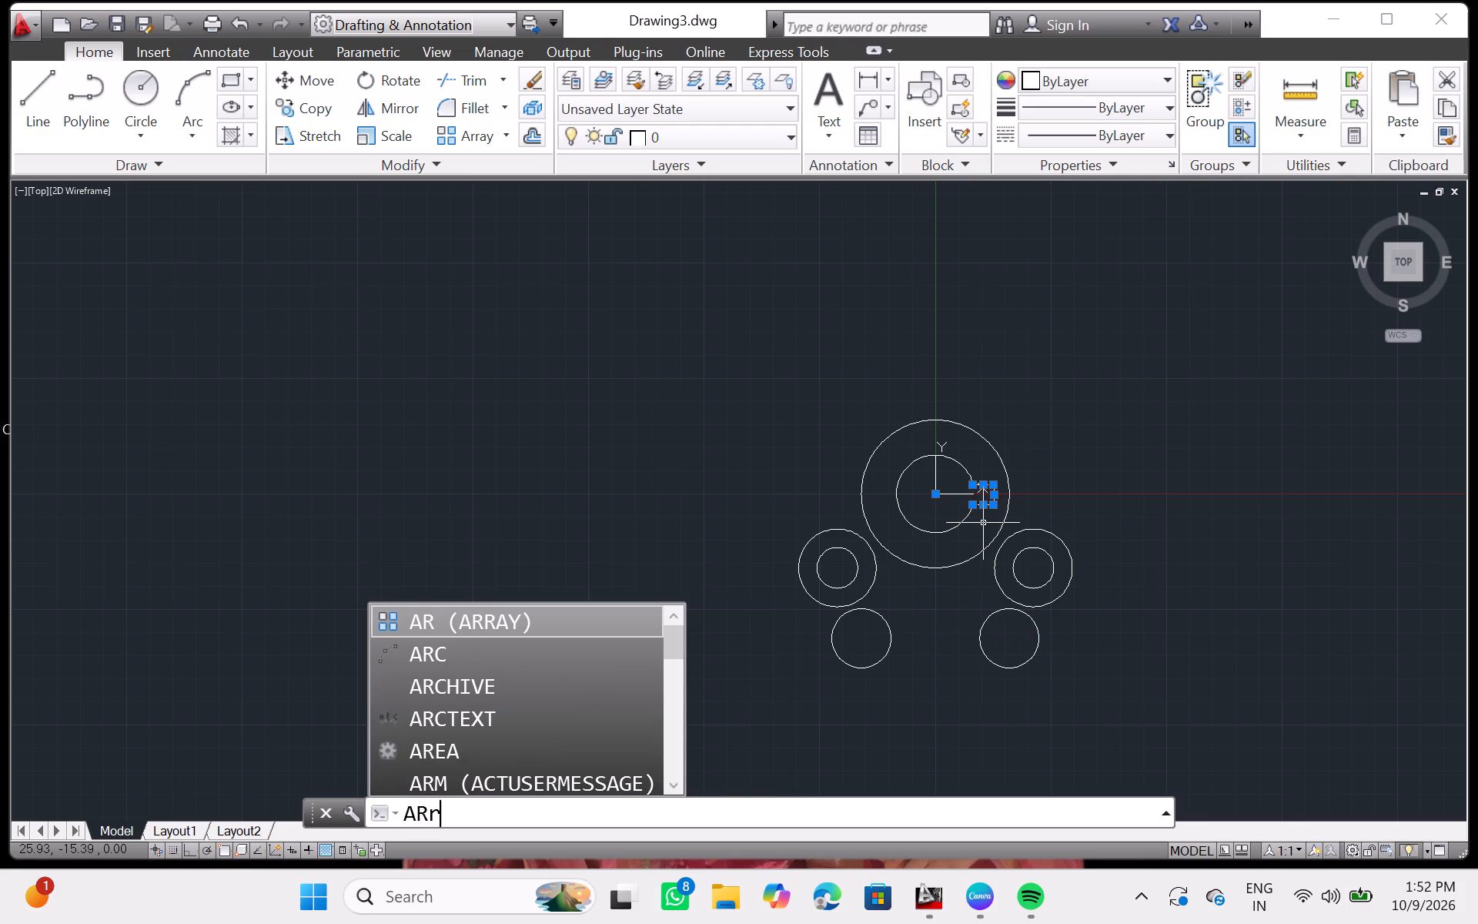
key(a)
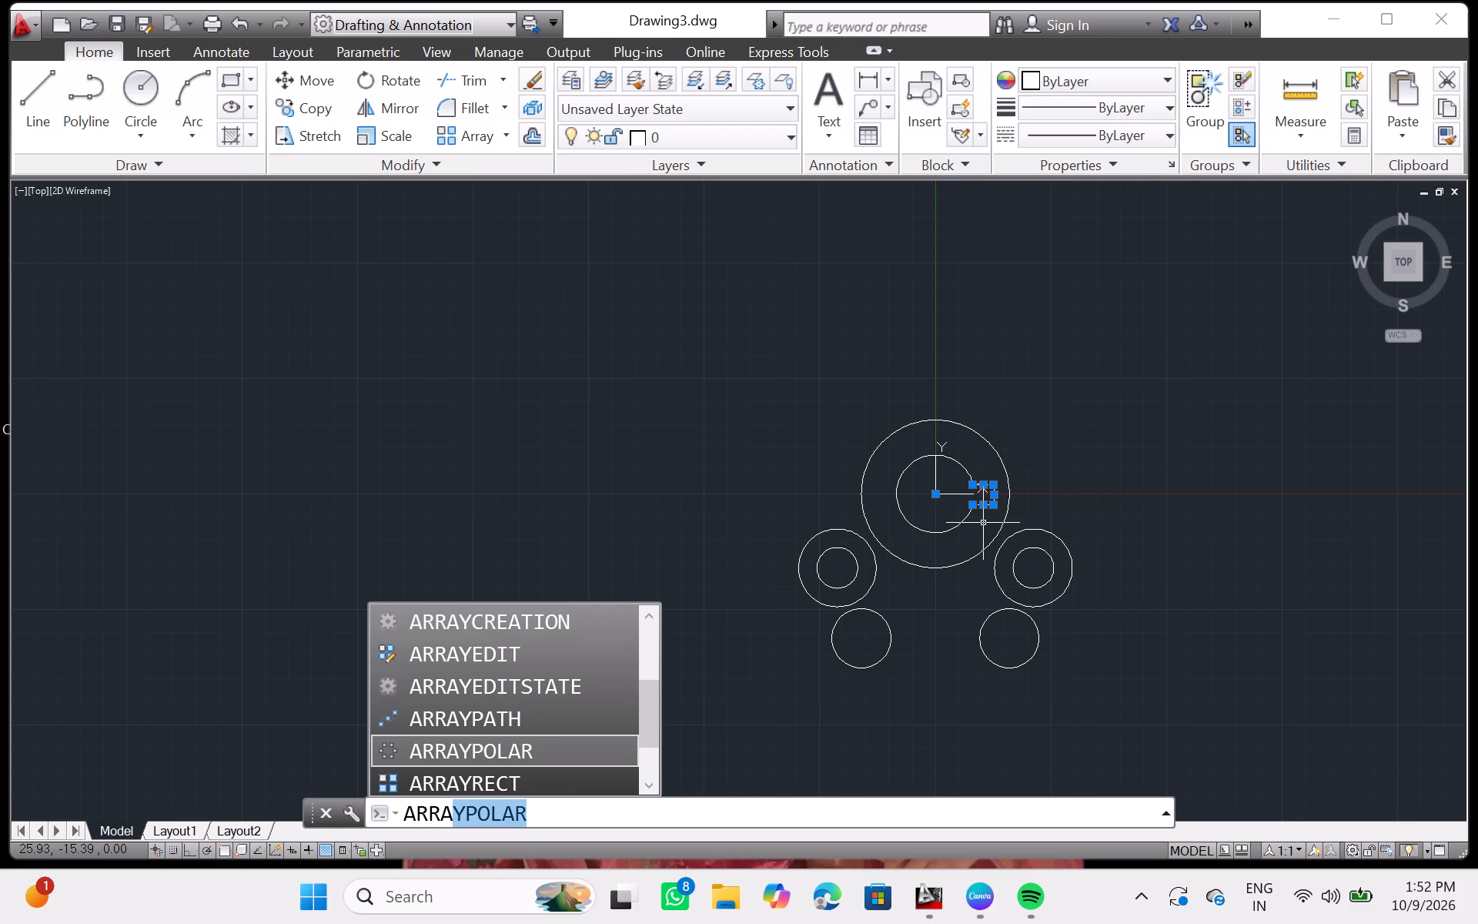
key(Return)
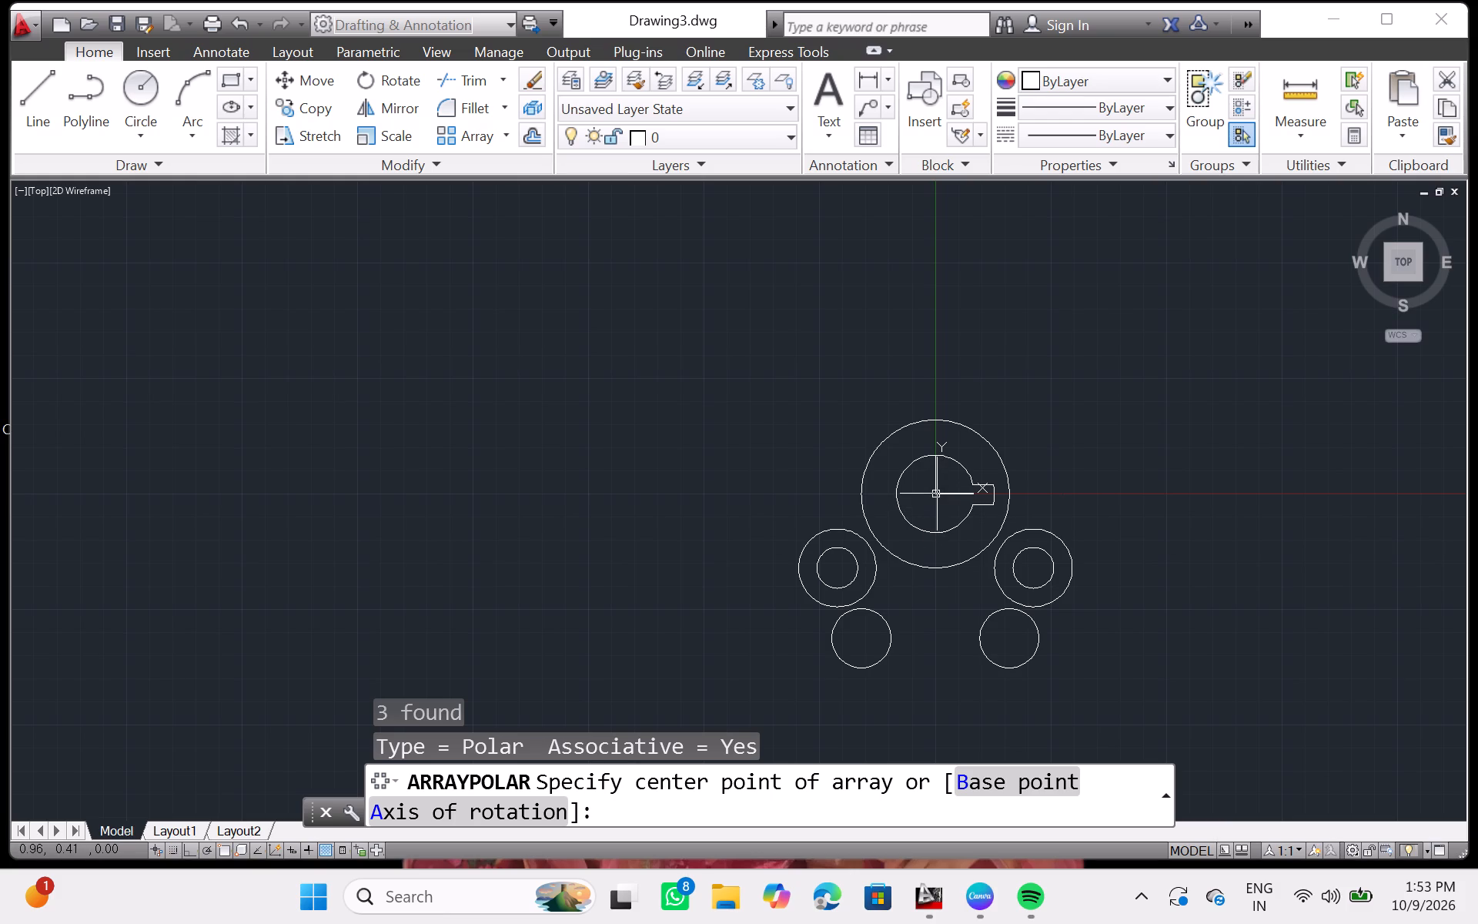
click(935, 495)
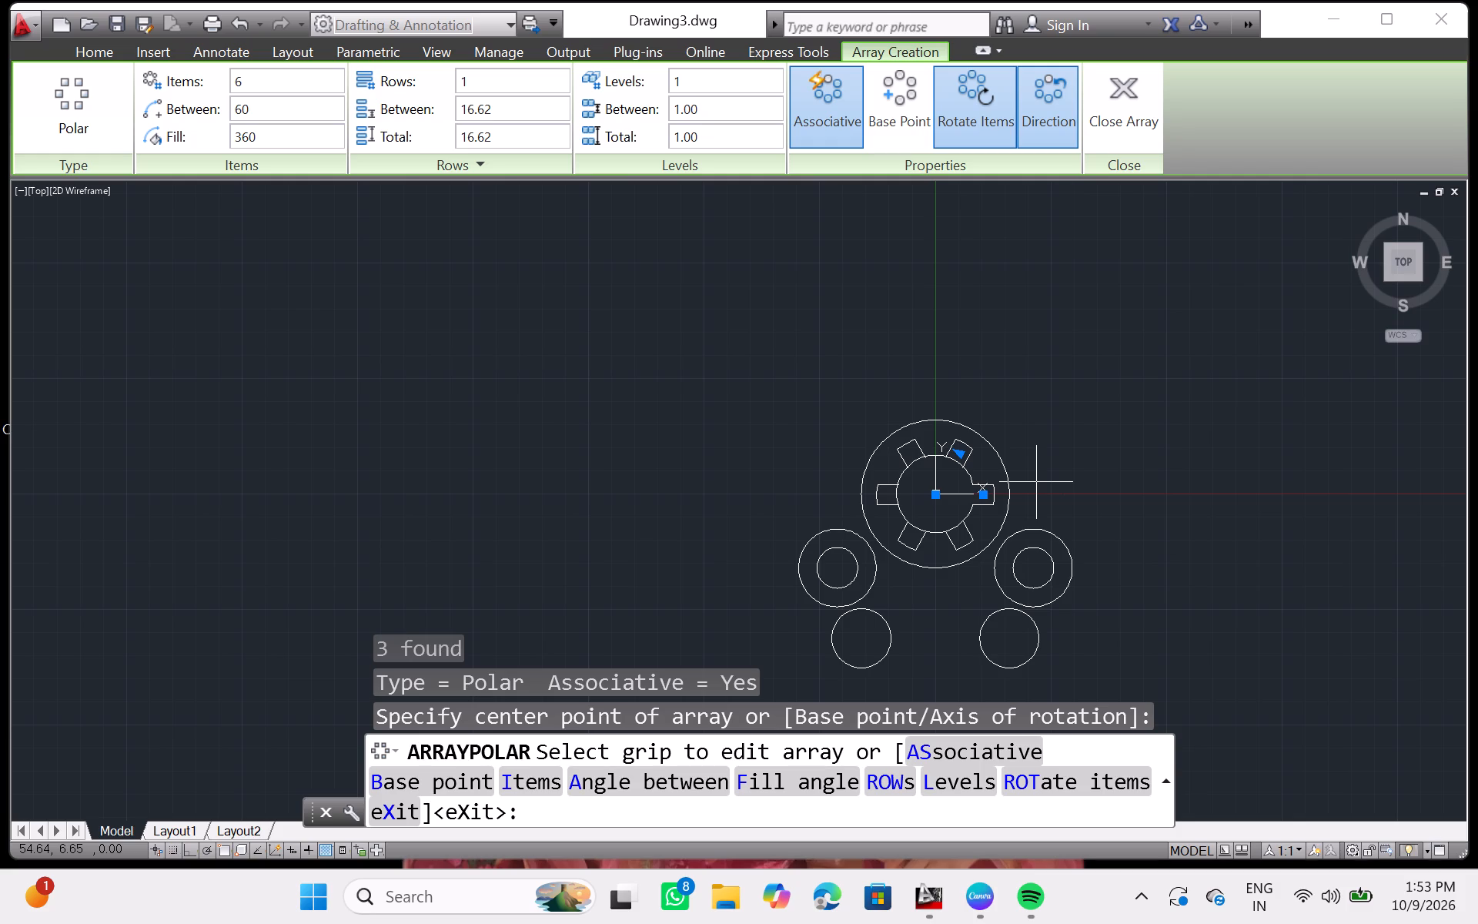
key(Return)
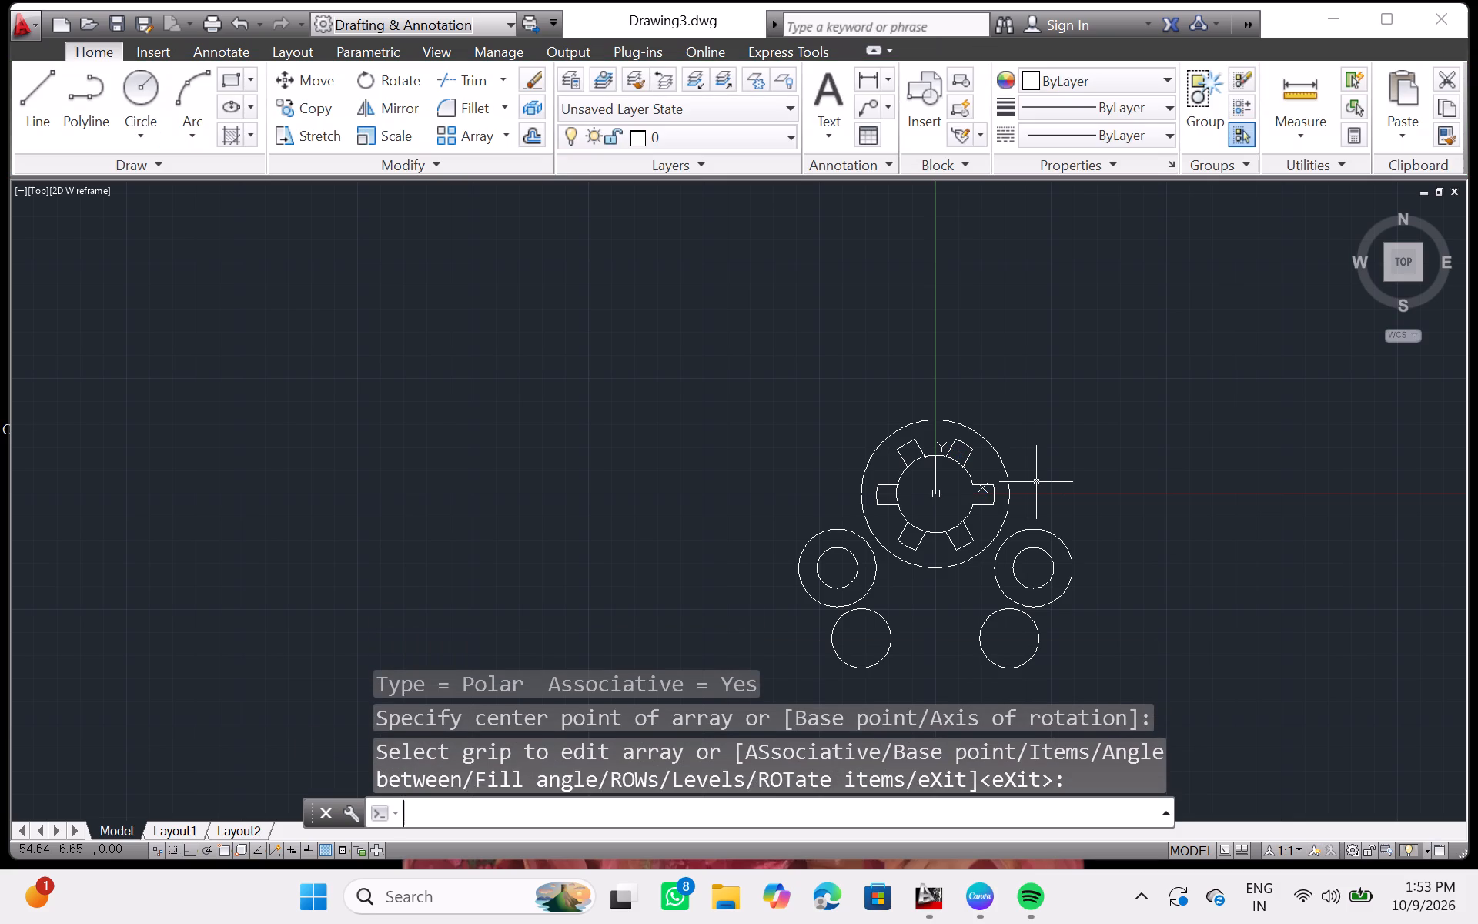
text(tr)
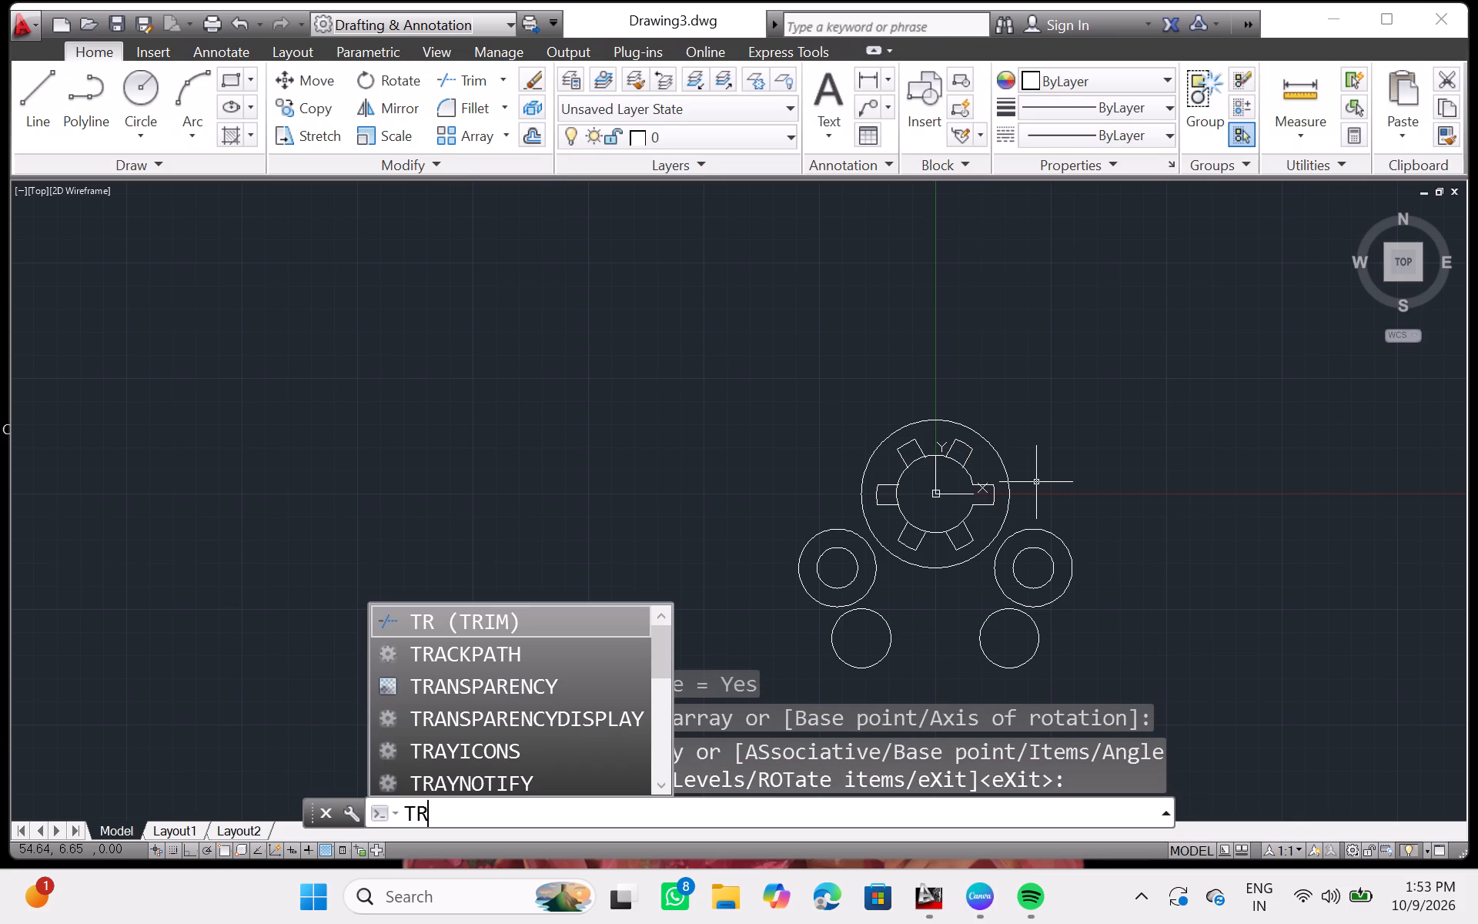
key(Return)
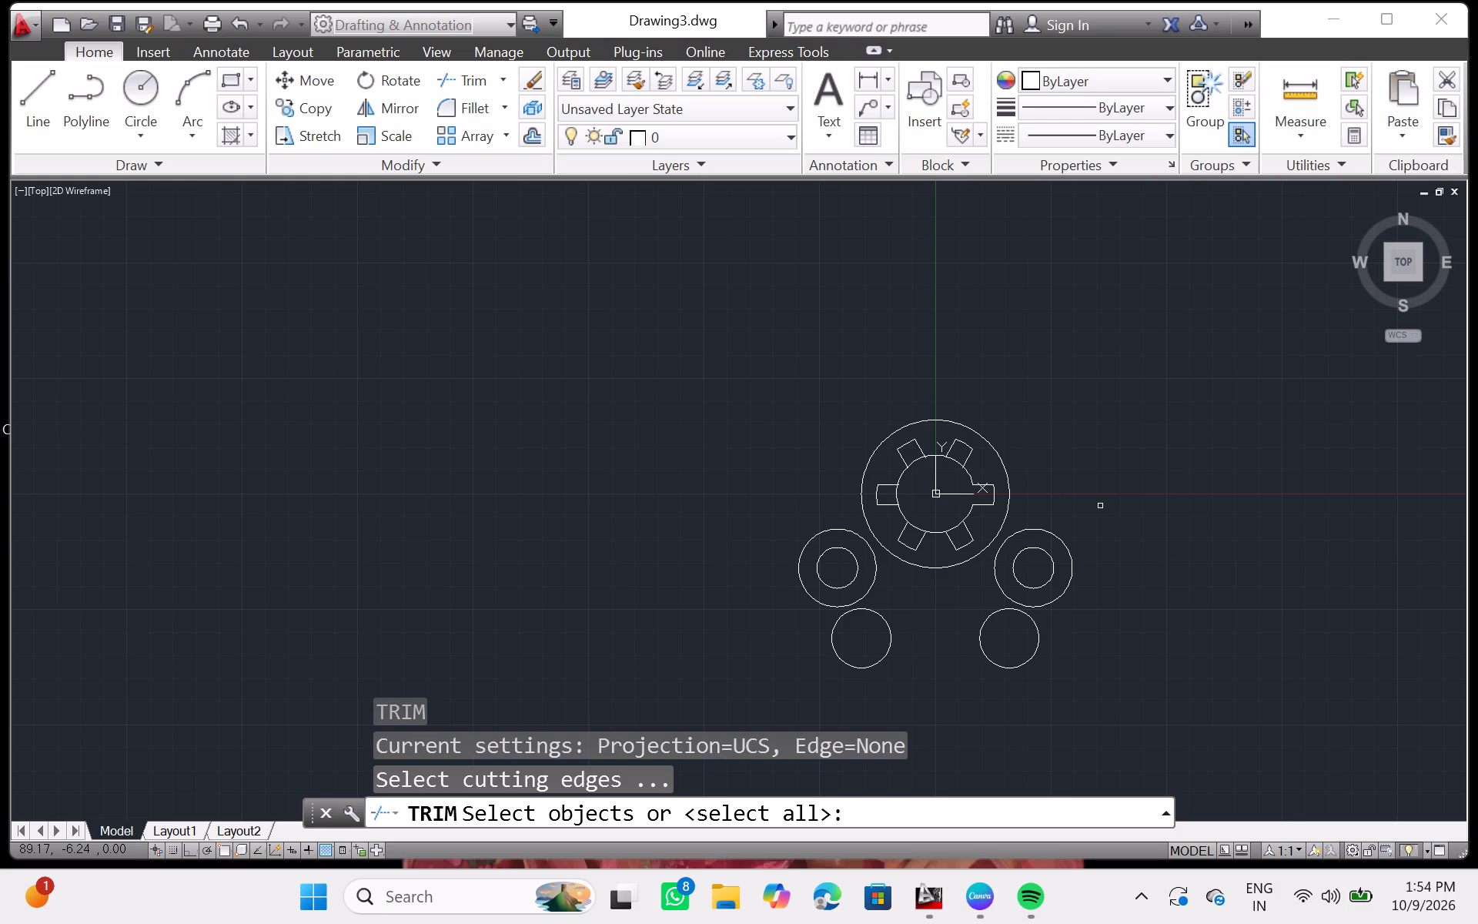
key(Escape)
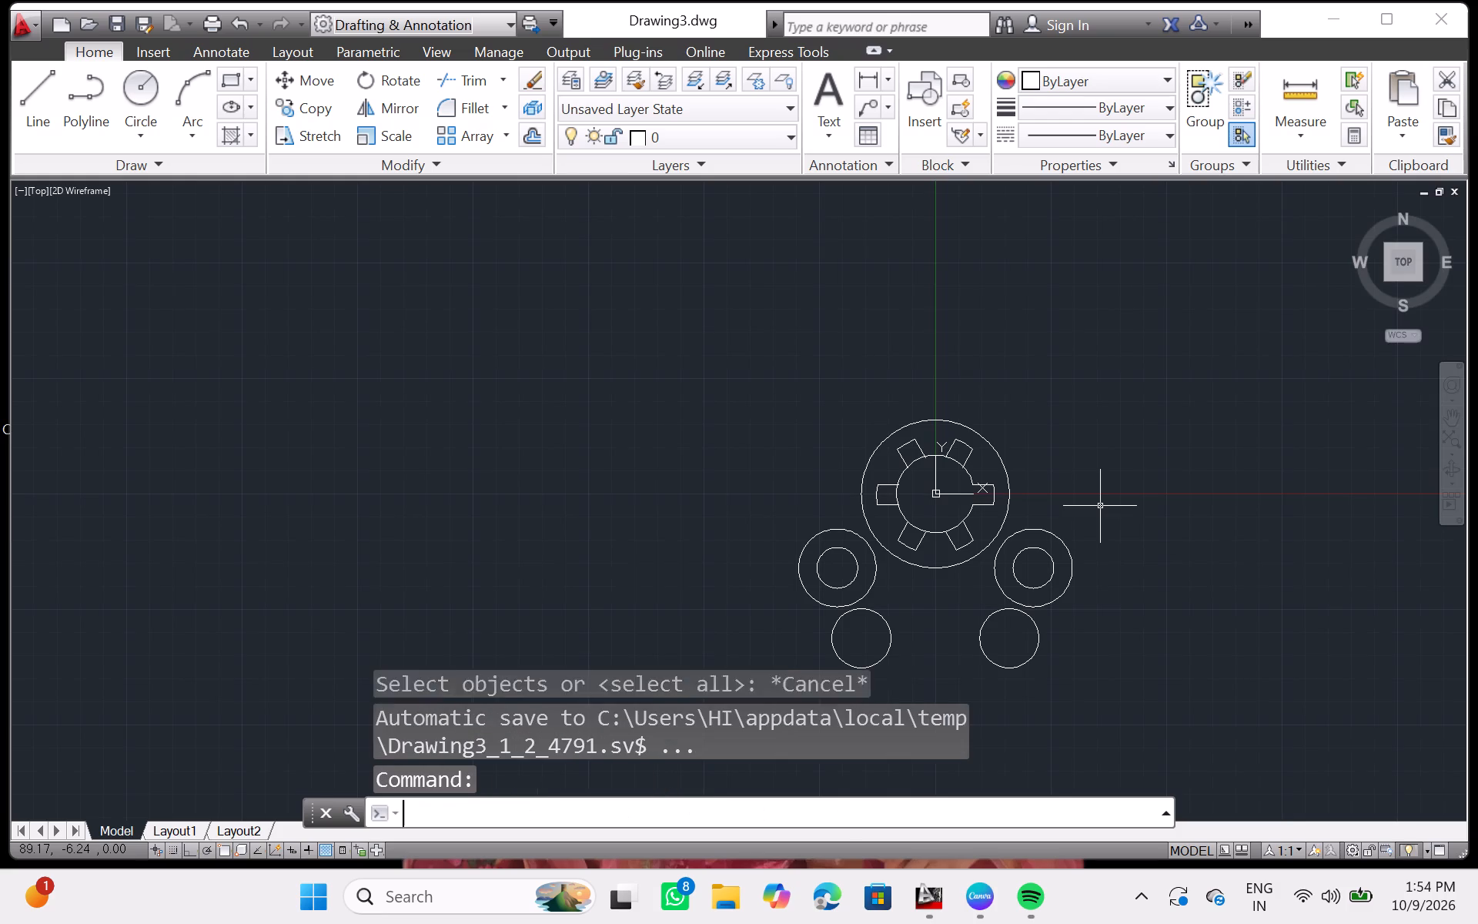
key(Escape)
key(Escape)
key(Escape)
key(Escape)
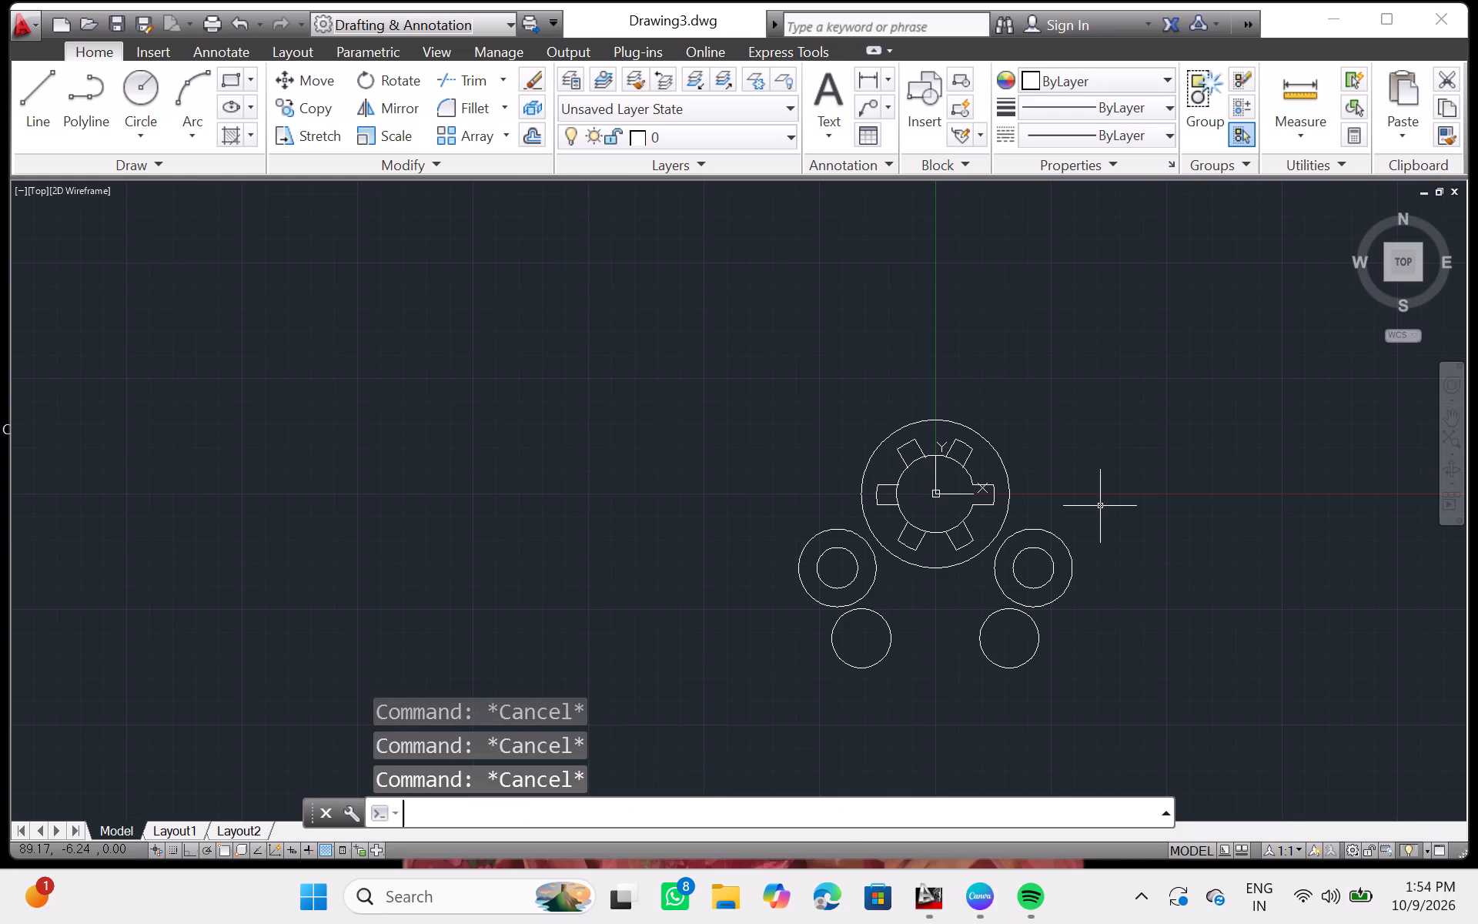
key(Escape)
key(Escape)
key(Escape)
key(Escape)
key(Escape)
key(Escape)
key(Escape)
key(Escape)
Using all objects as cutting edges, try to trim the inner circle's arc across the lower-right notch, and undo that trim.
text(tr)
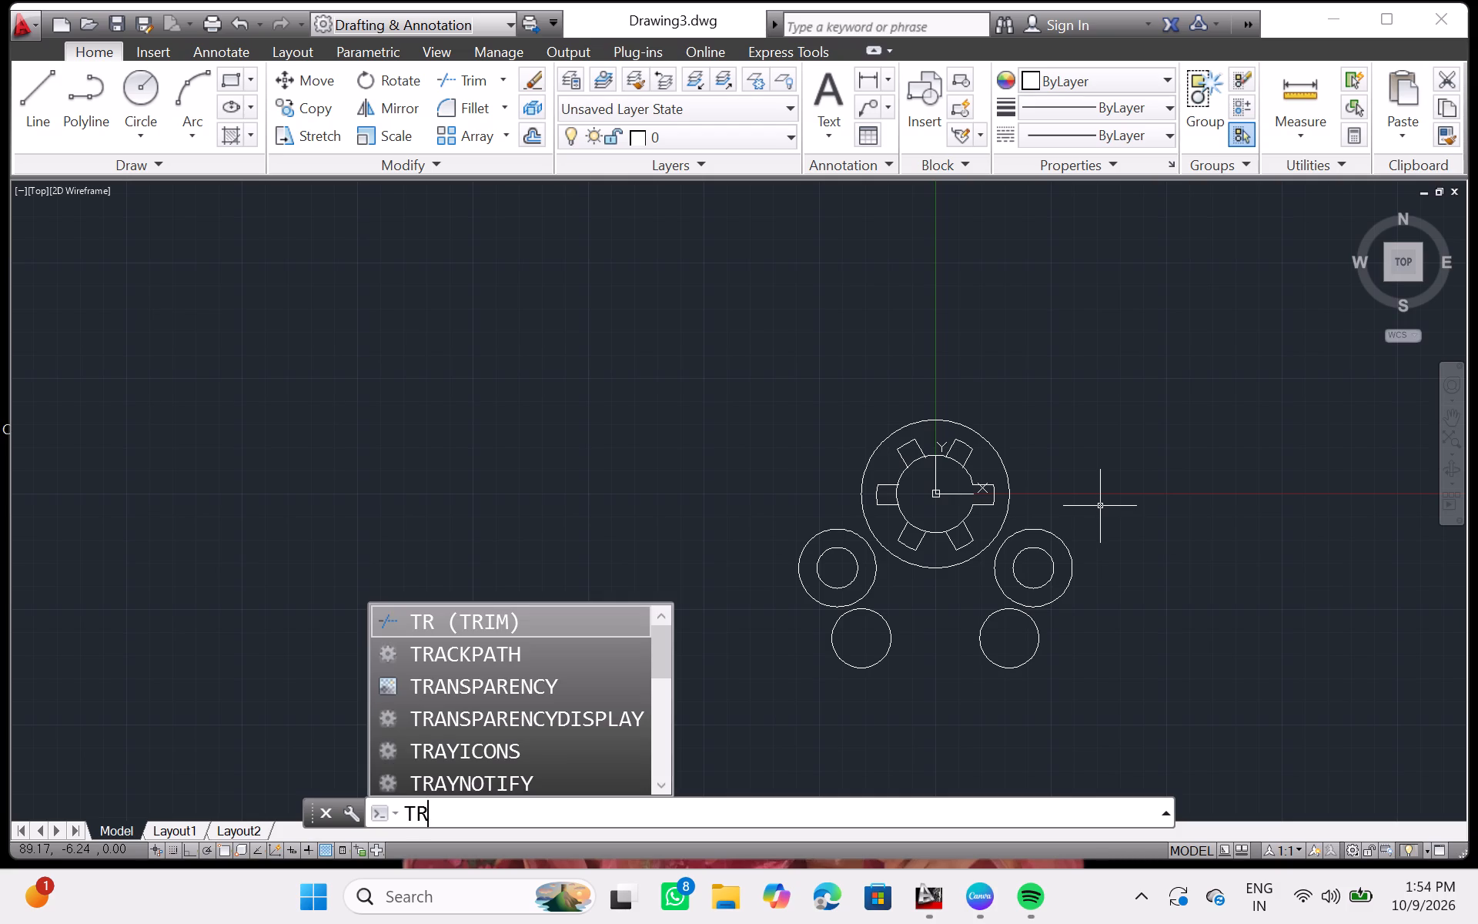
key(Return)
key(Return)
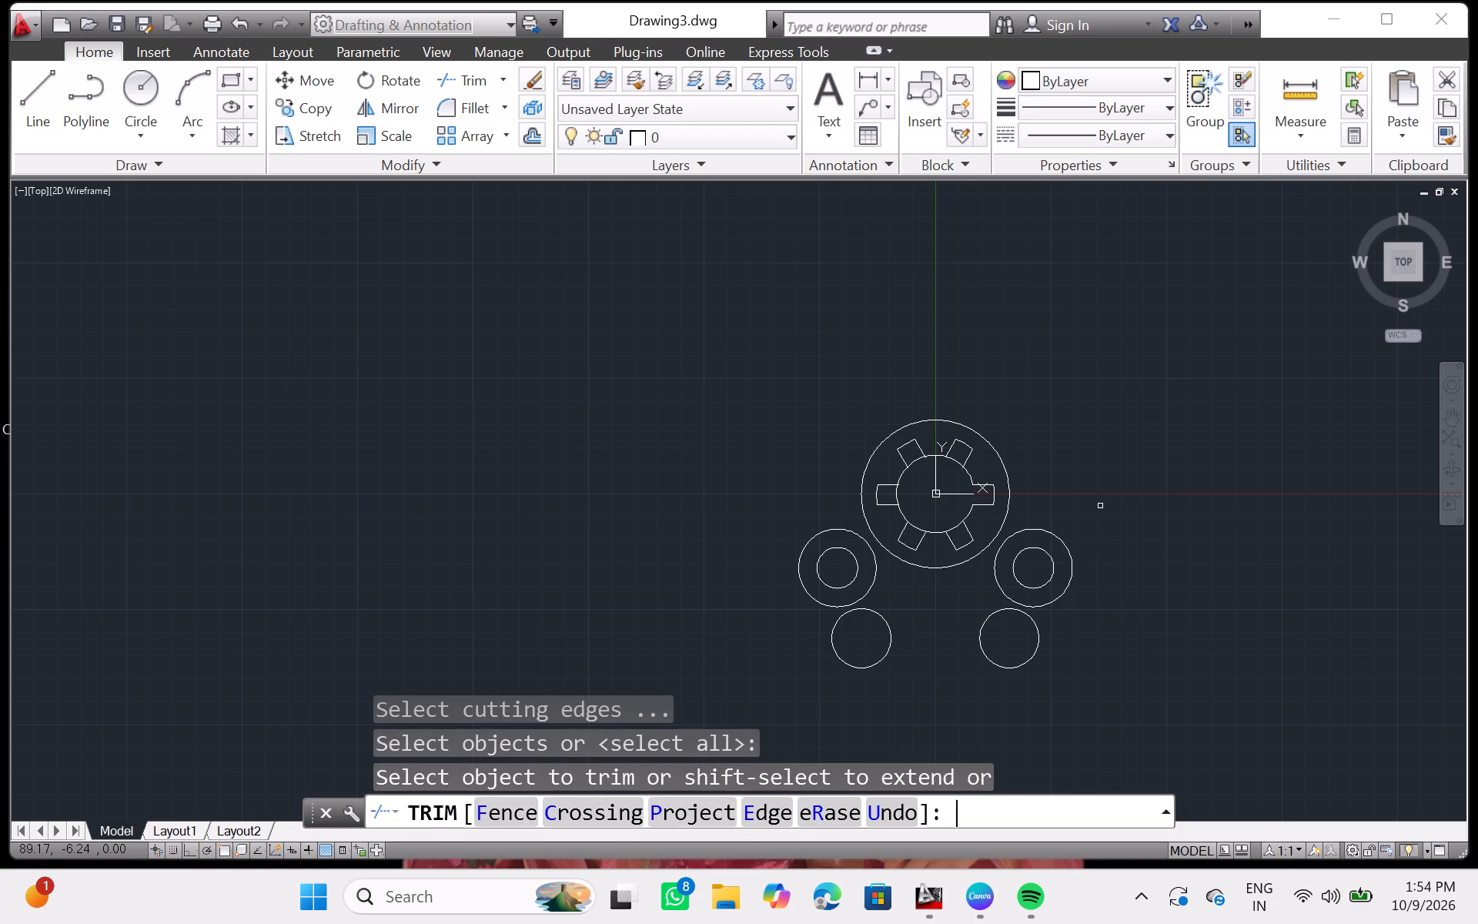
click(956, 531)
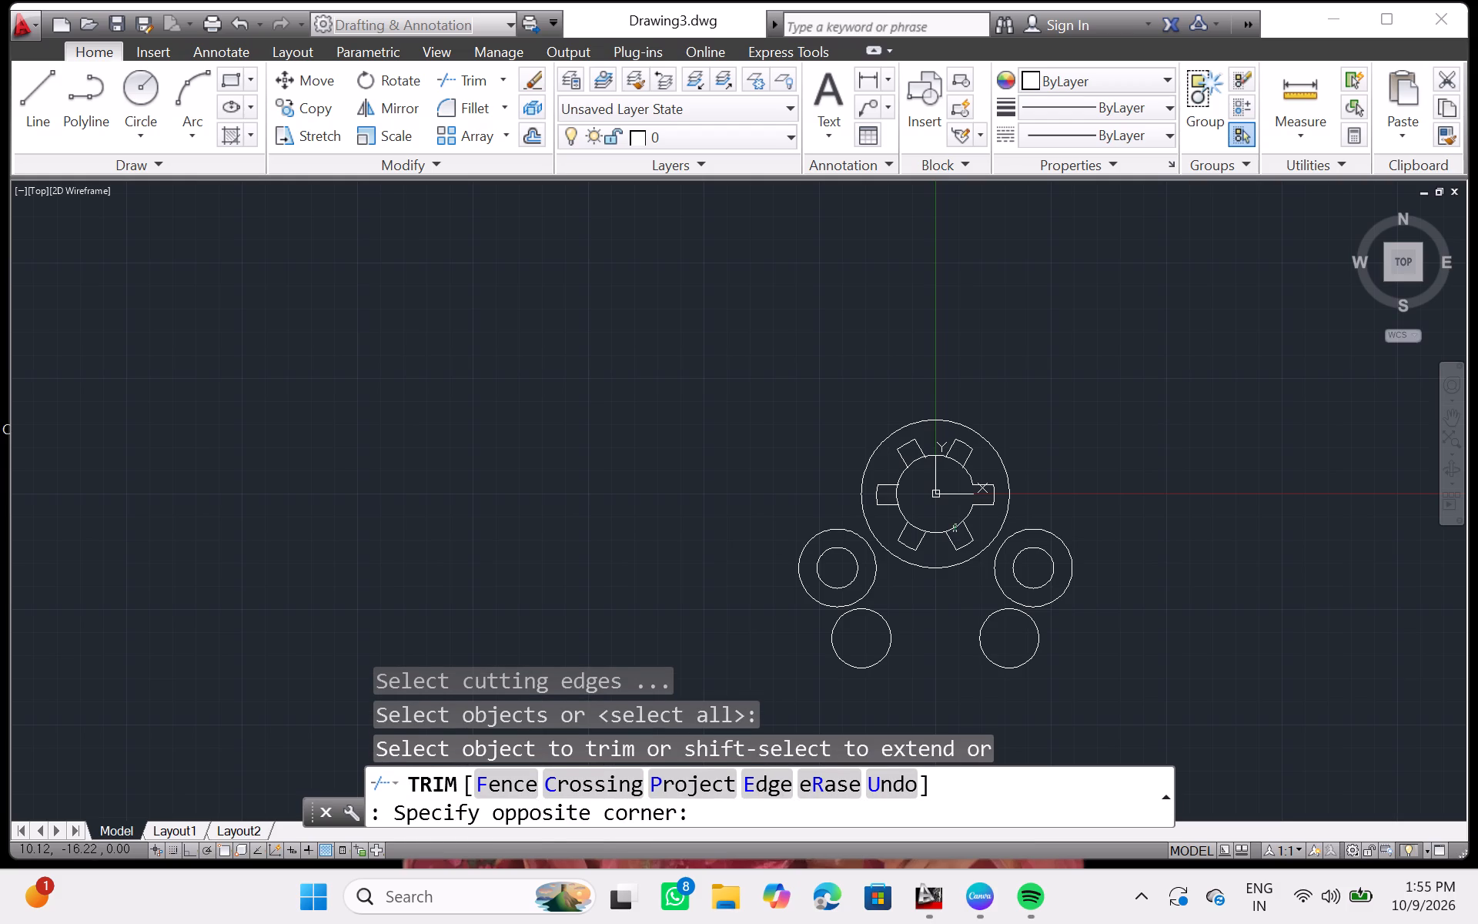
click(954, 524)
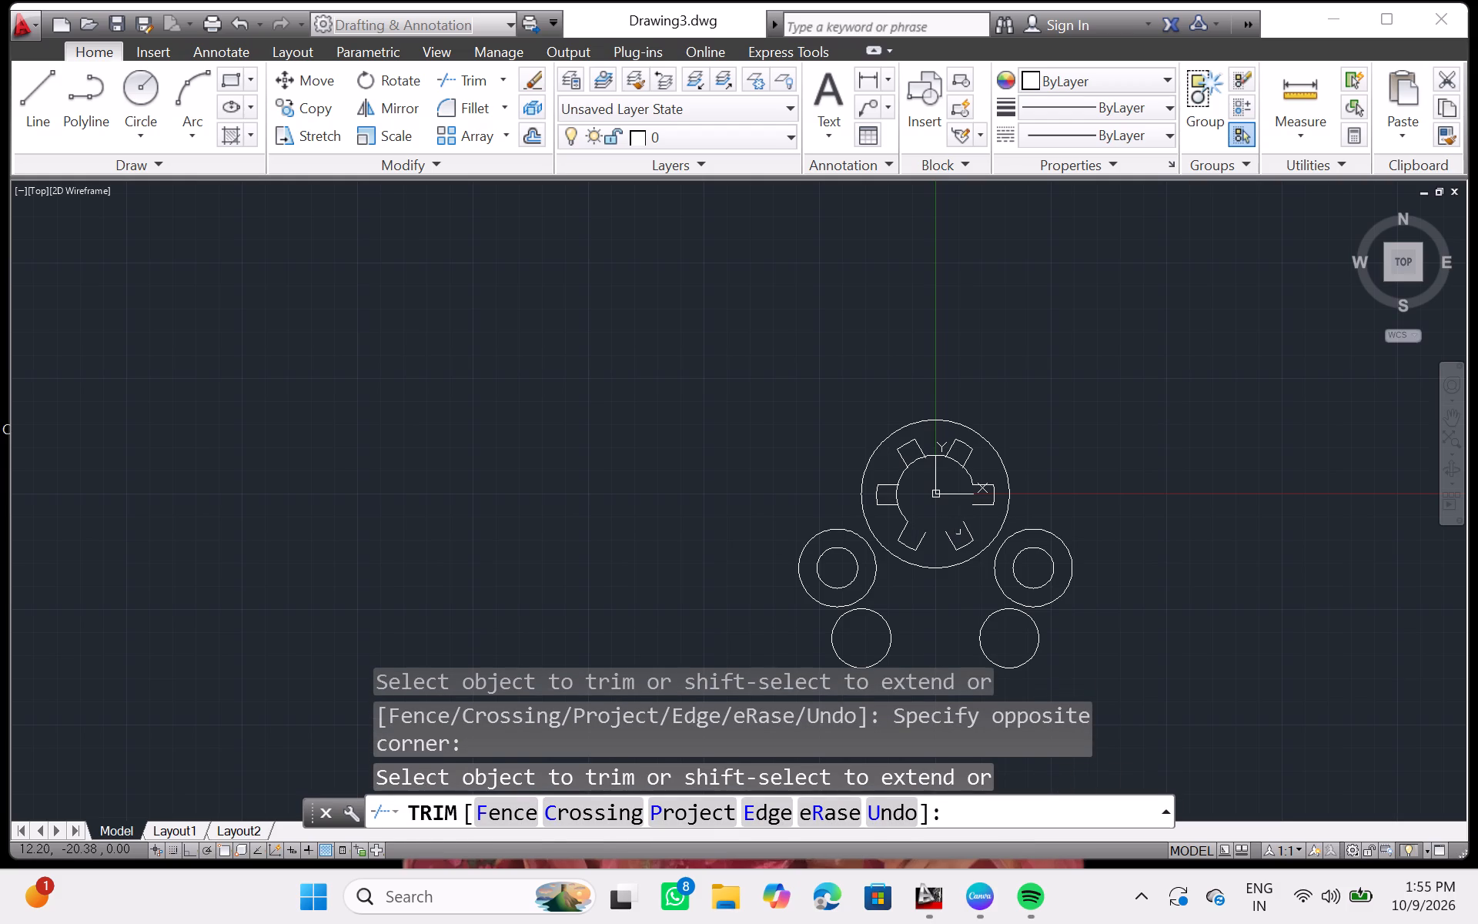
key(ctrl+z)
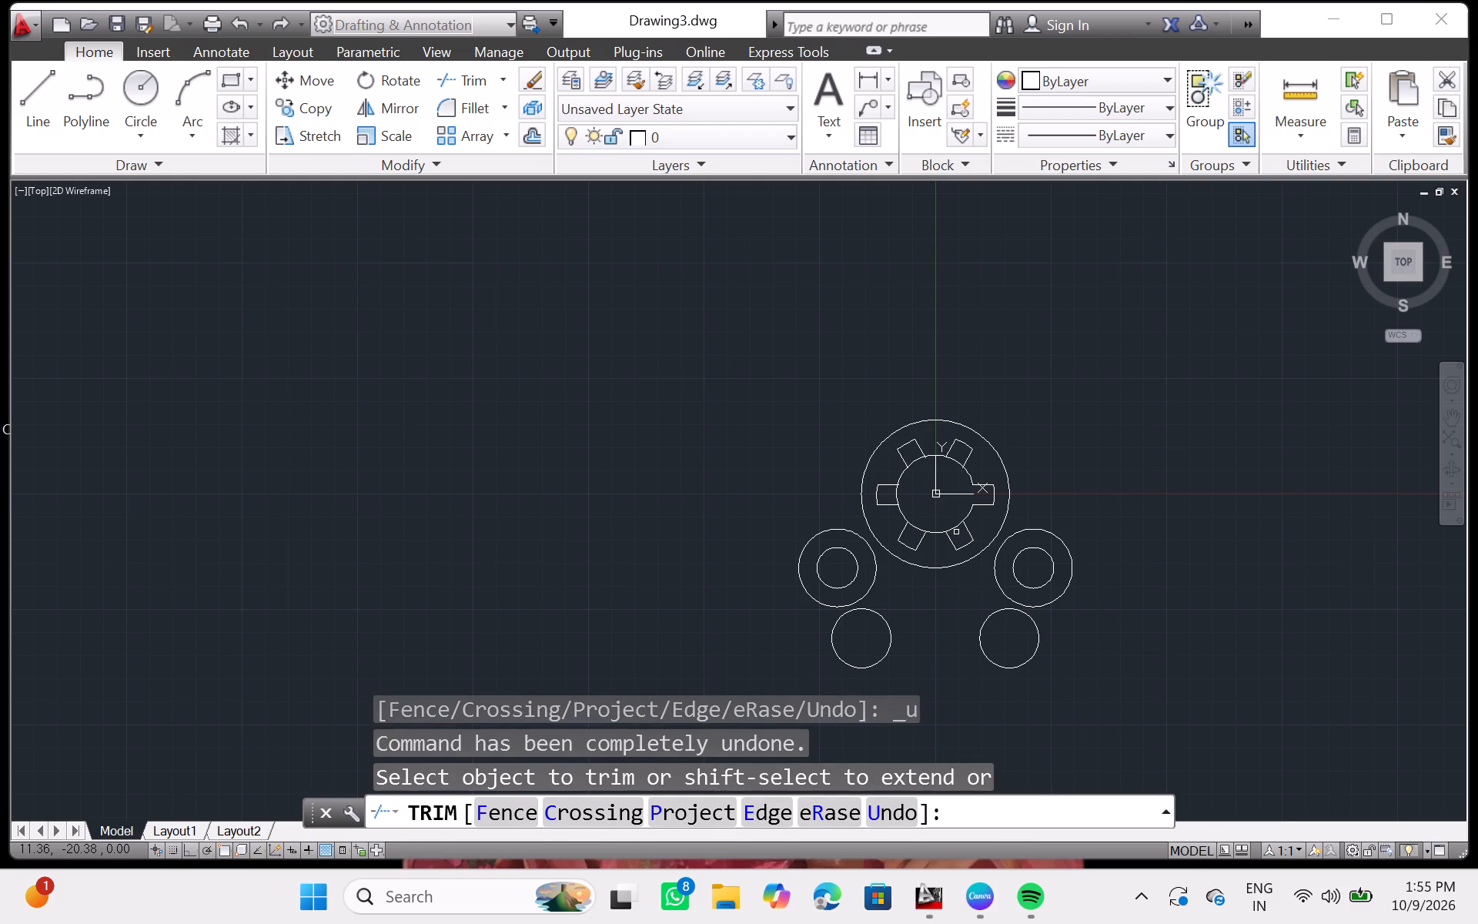
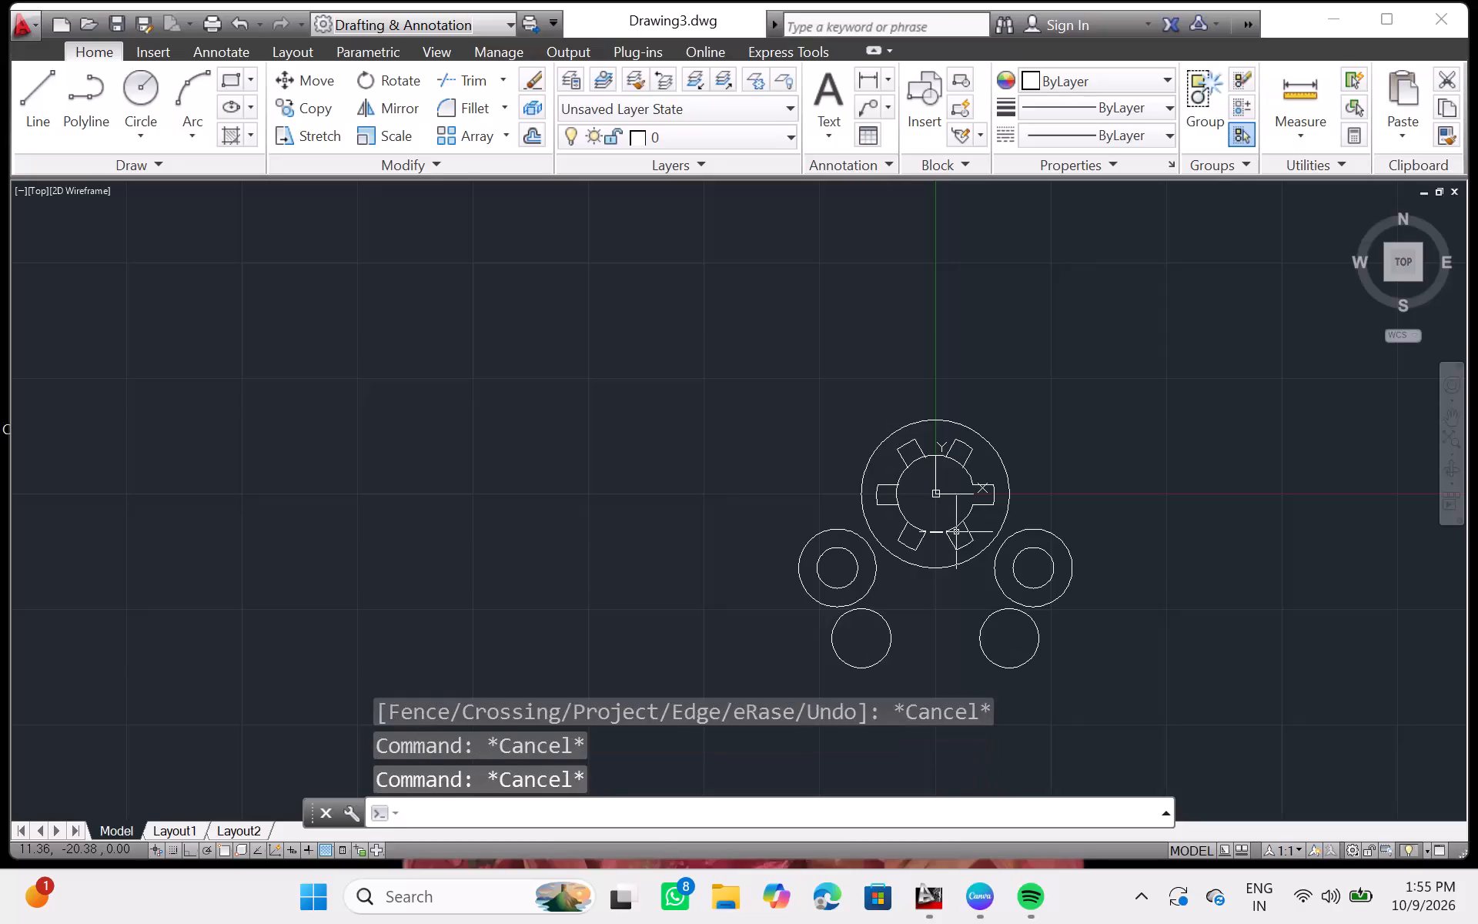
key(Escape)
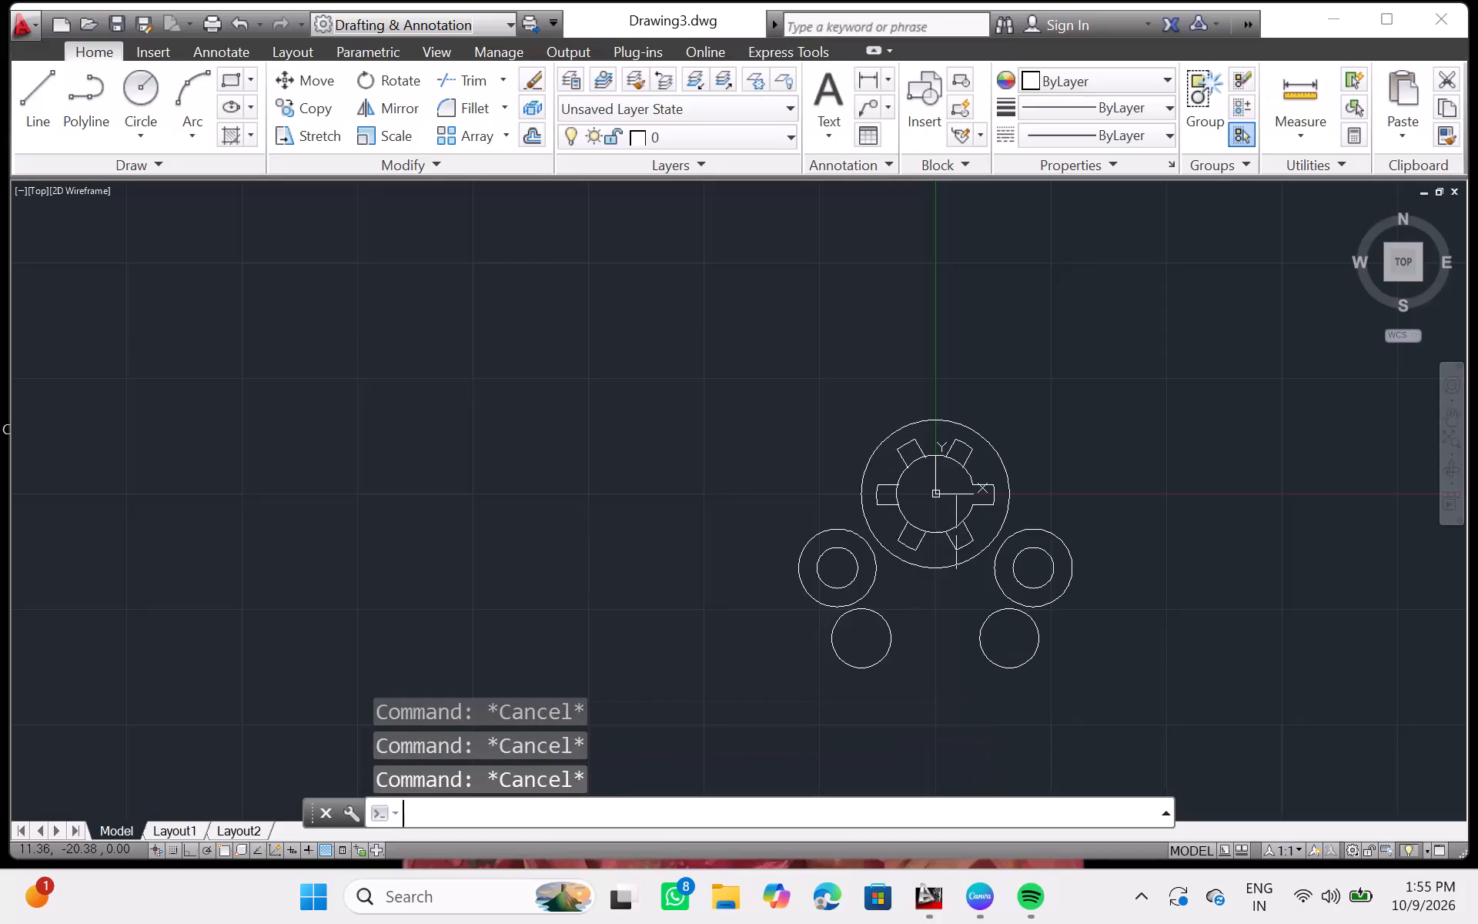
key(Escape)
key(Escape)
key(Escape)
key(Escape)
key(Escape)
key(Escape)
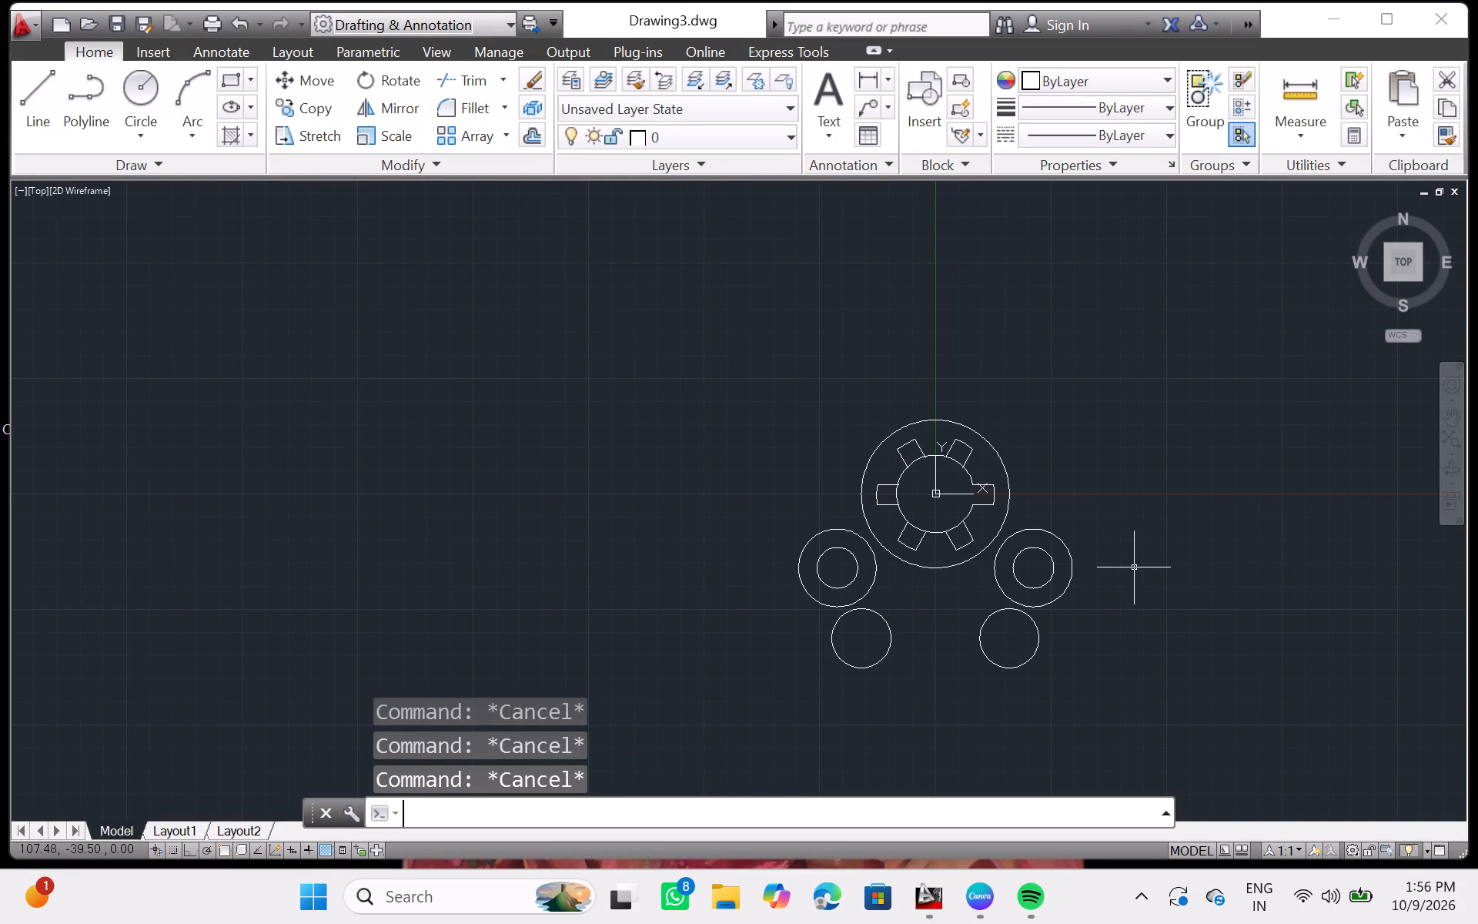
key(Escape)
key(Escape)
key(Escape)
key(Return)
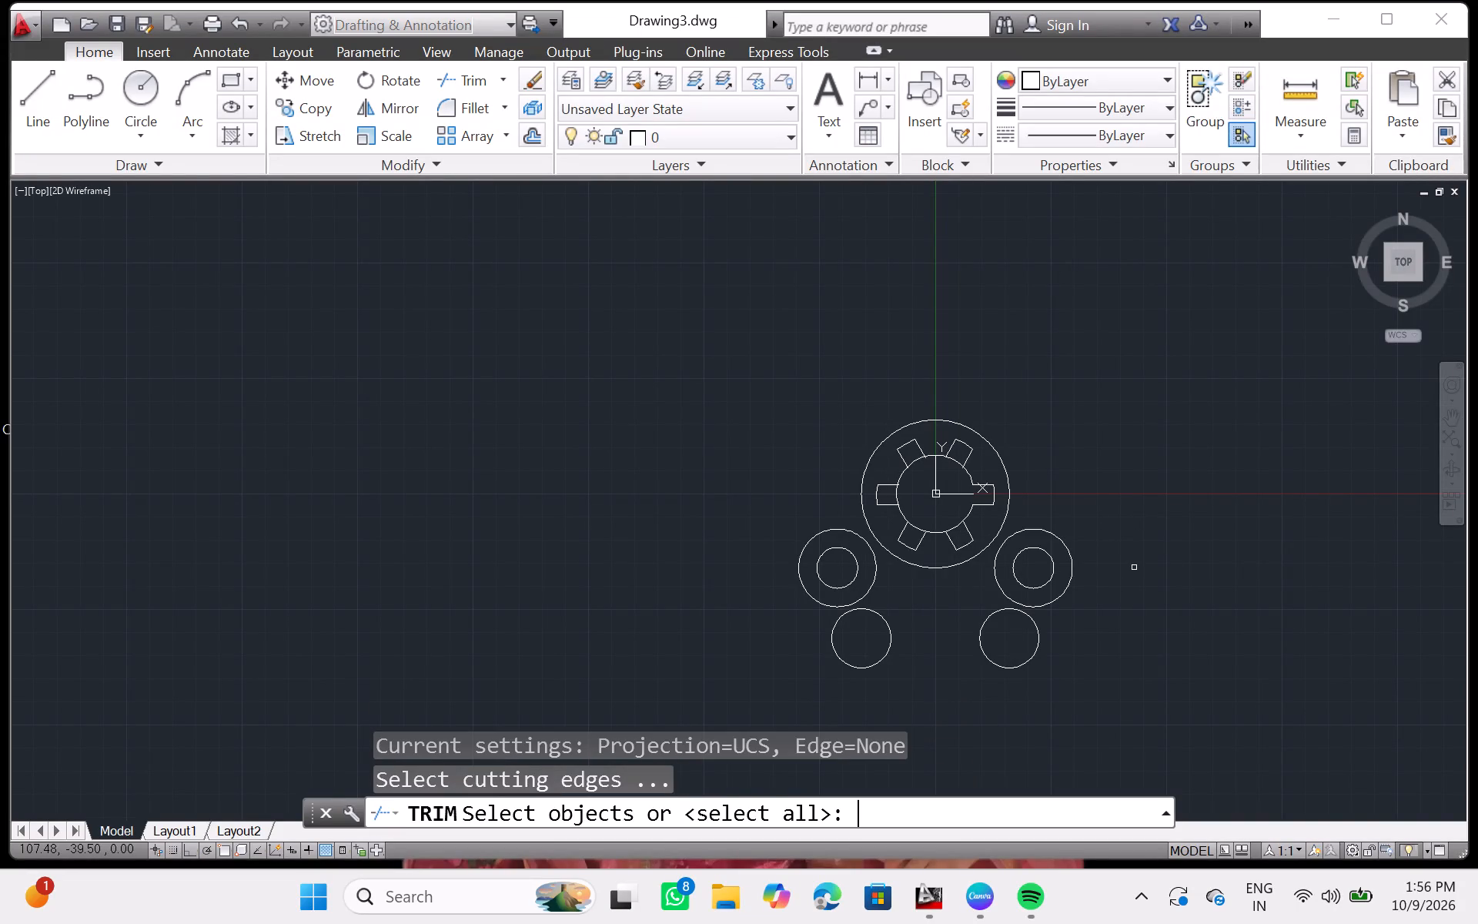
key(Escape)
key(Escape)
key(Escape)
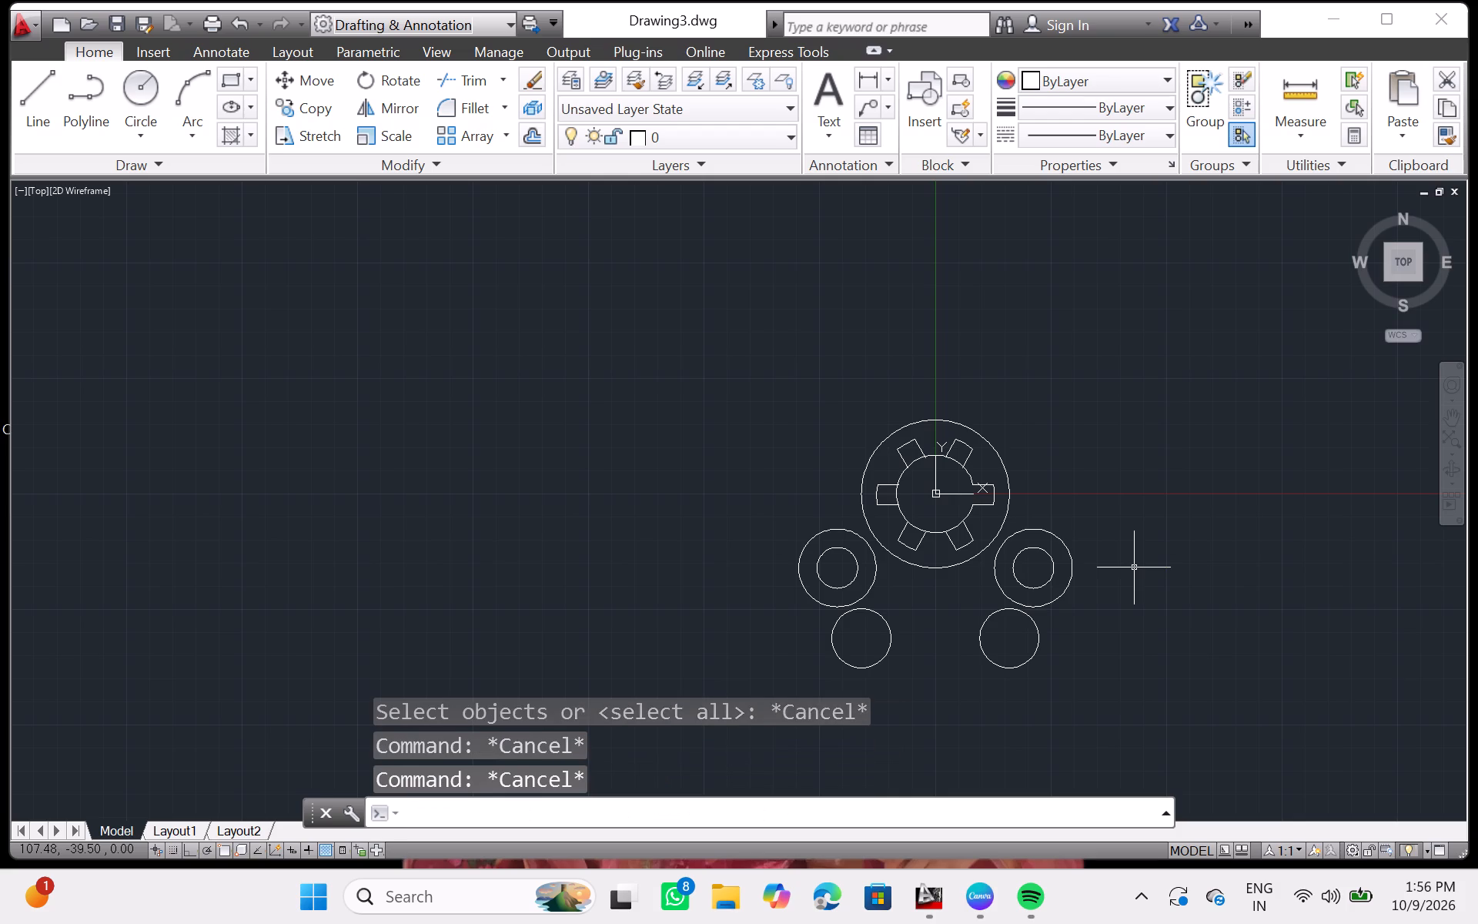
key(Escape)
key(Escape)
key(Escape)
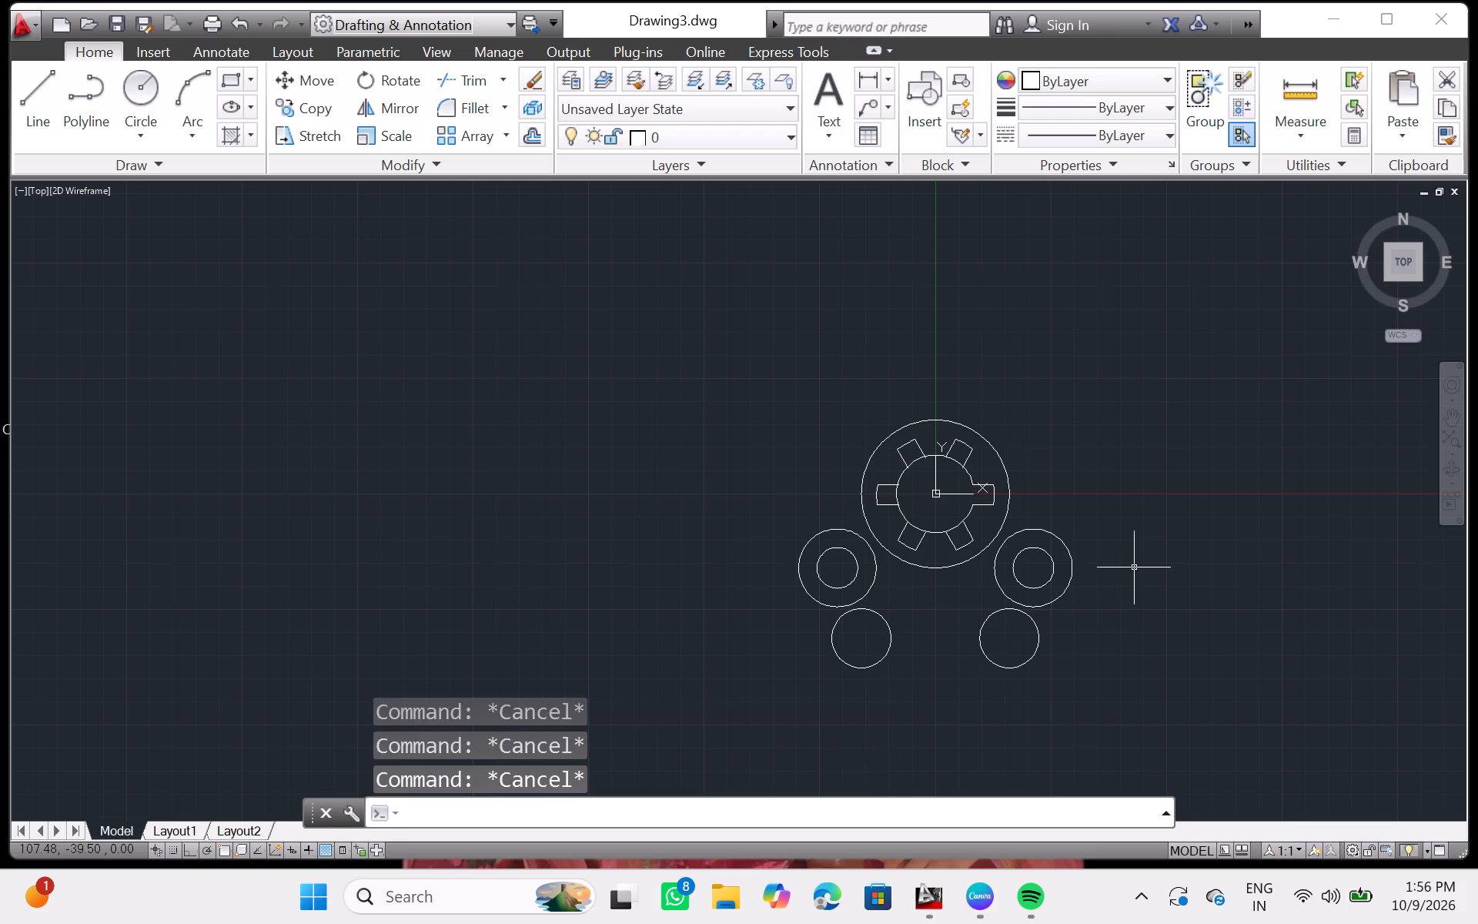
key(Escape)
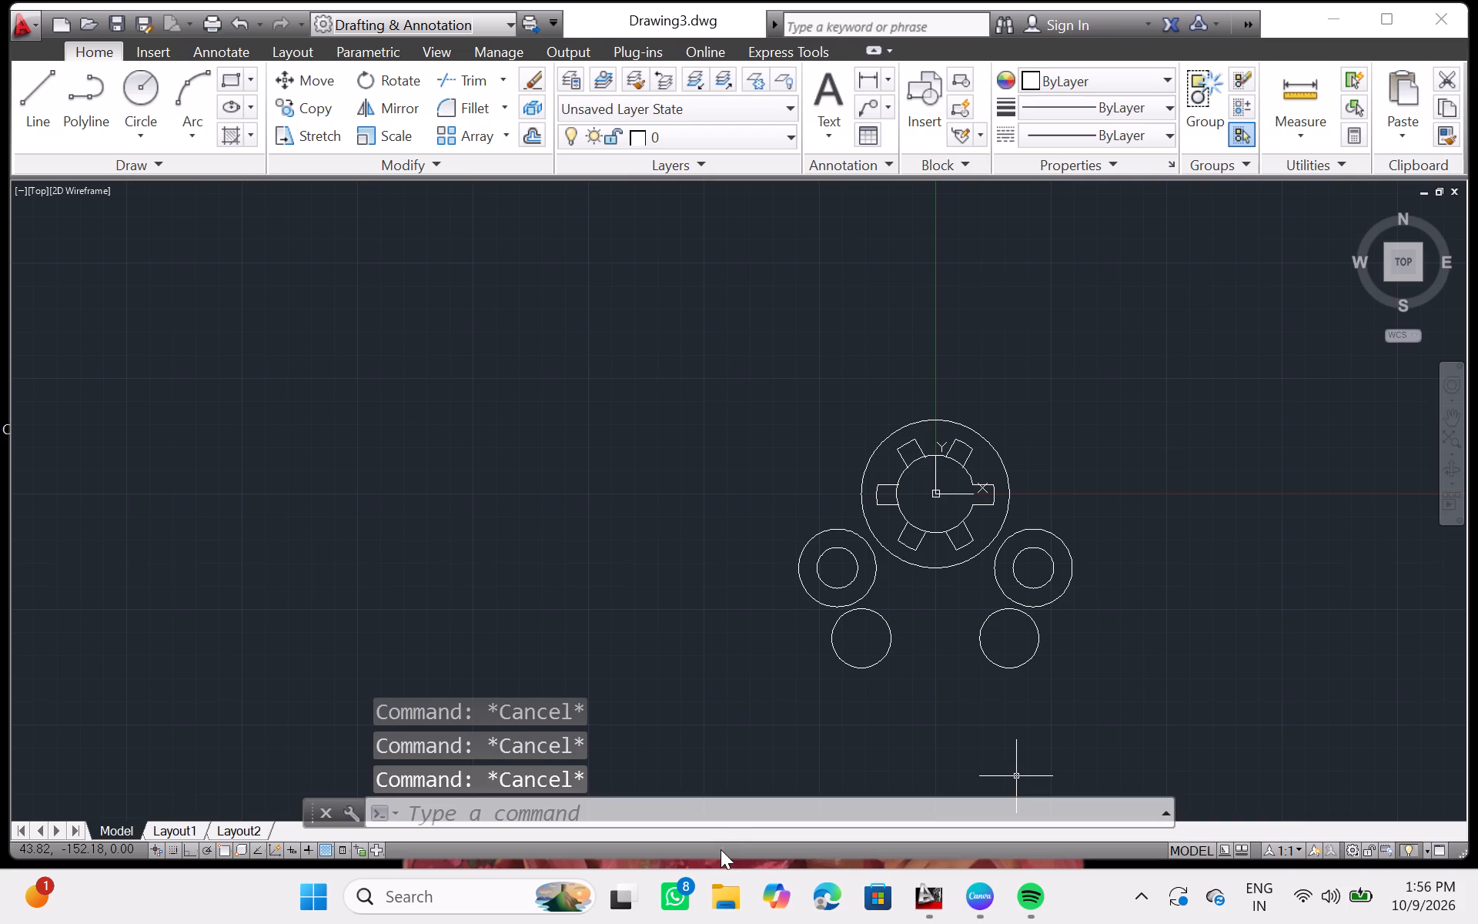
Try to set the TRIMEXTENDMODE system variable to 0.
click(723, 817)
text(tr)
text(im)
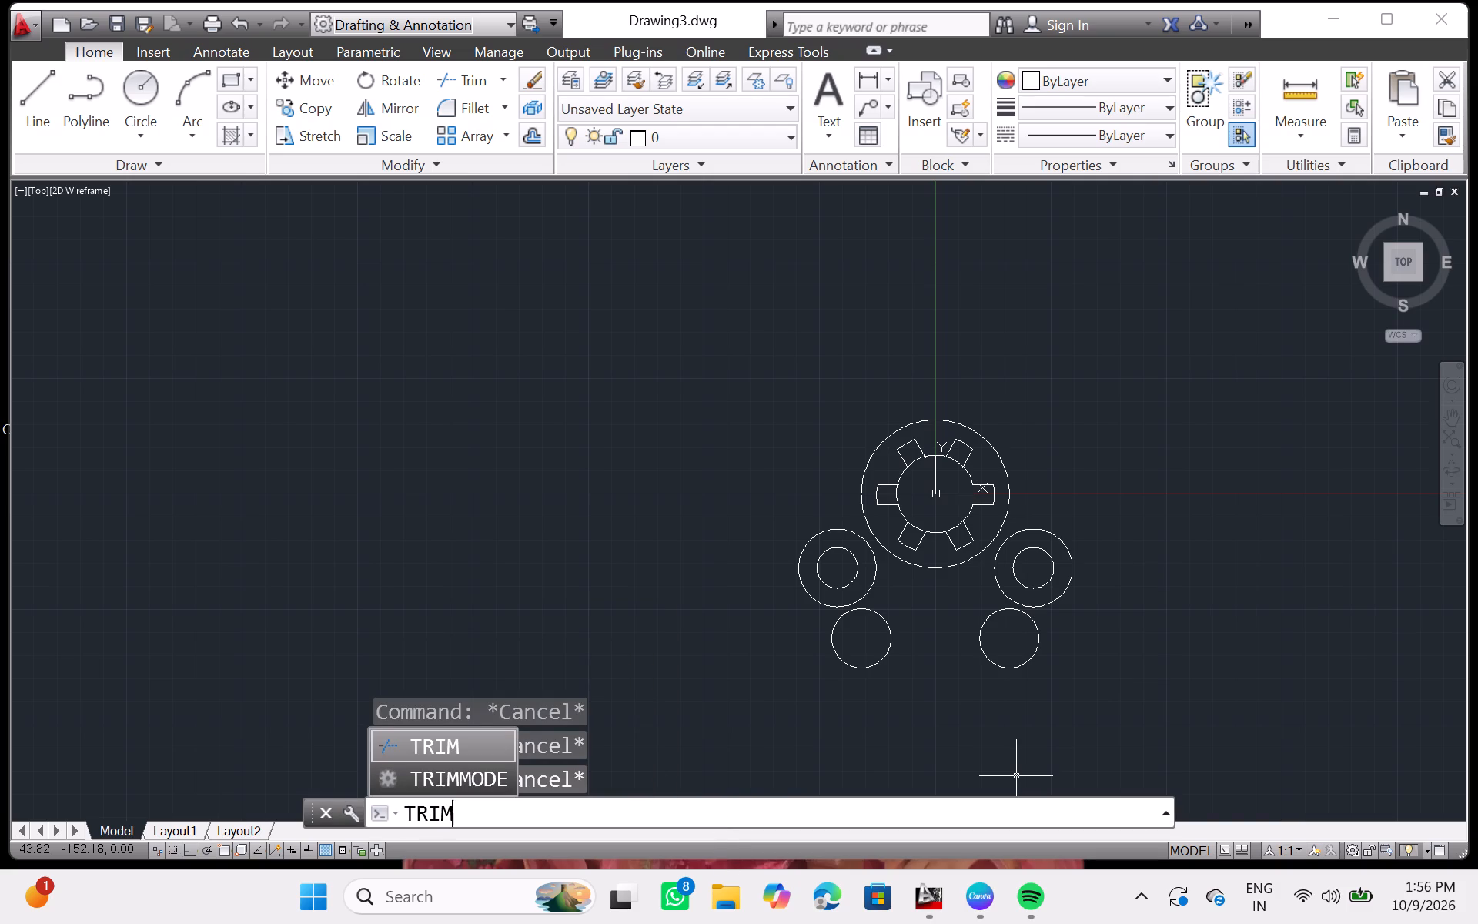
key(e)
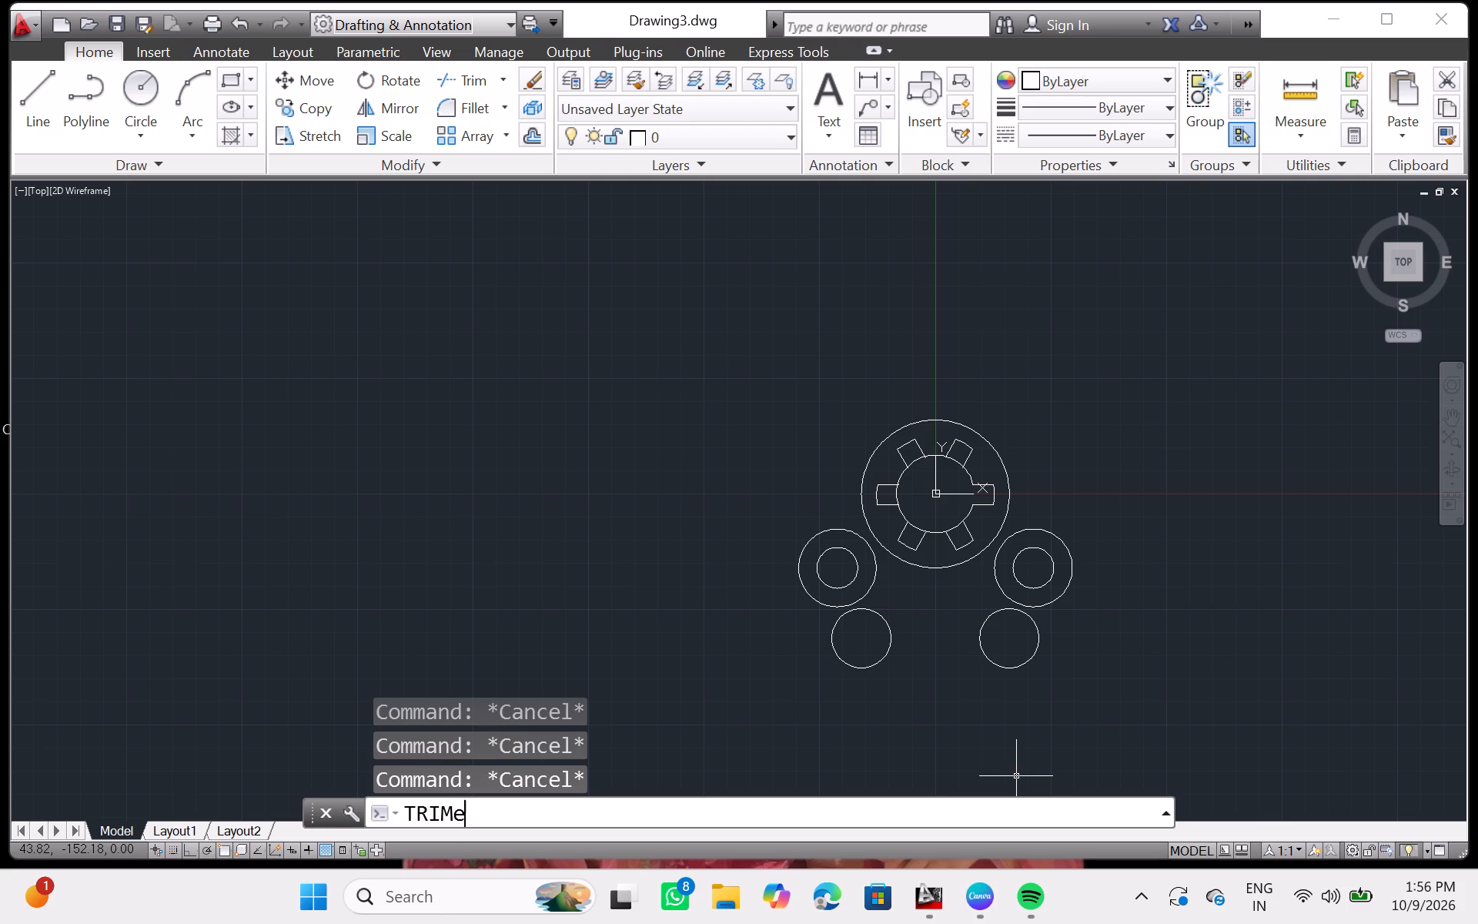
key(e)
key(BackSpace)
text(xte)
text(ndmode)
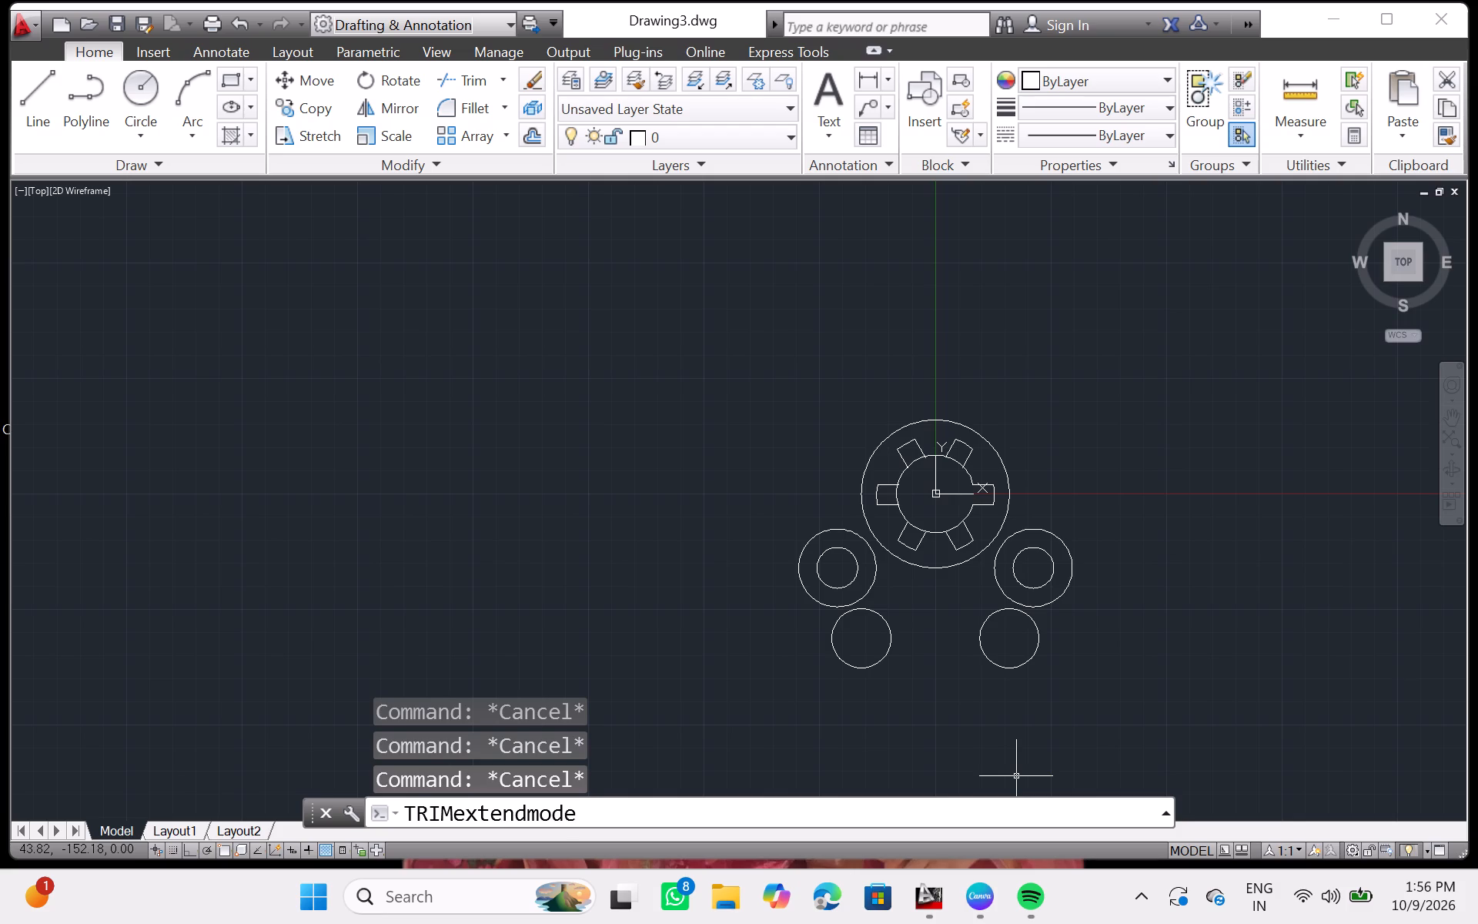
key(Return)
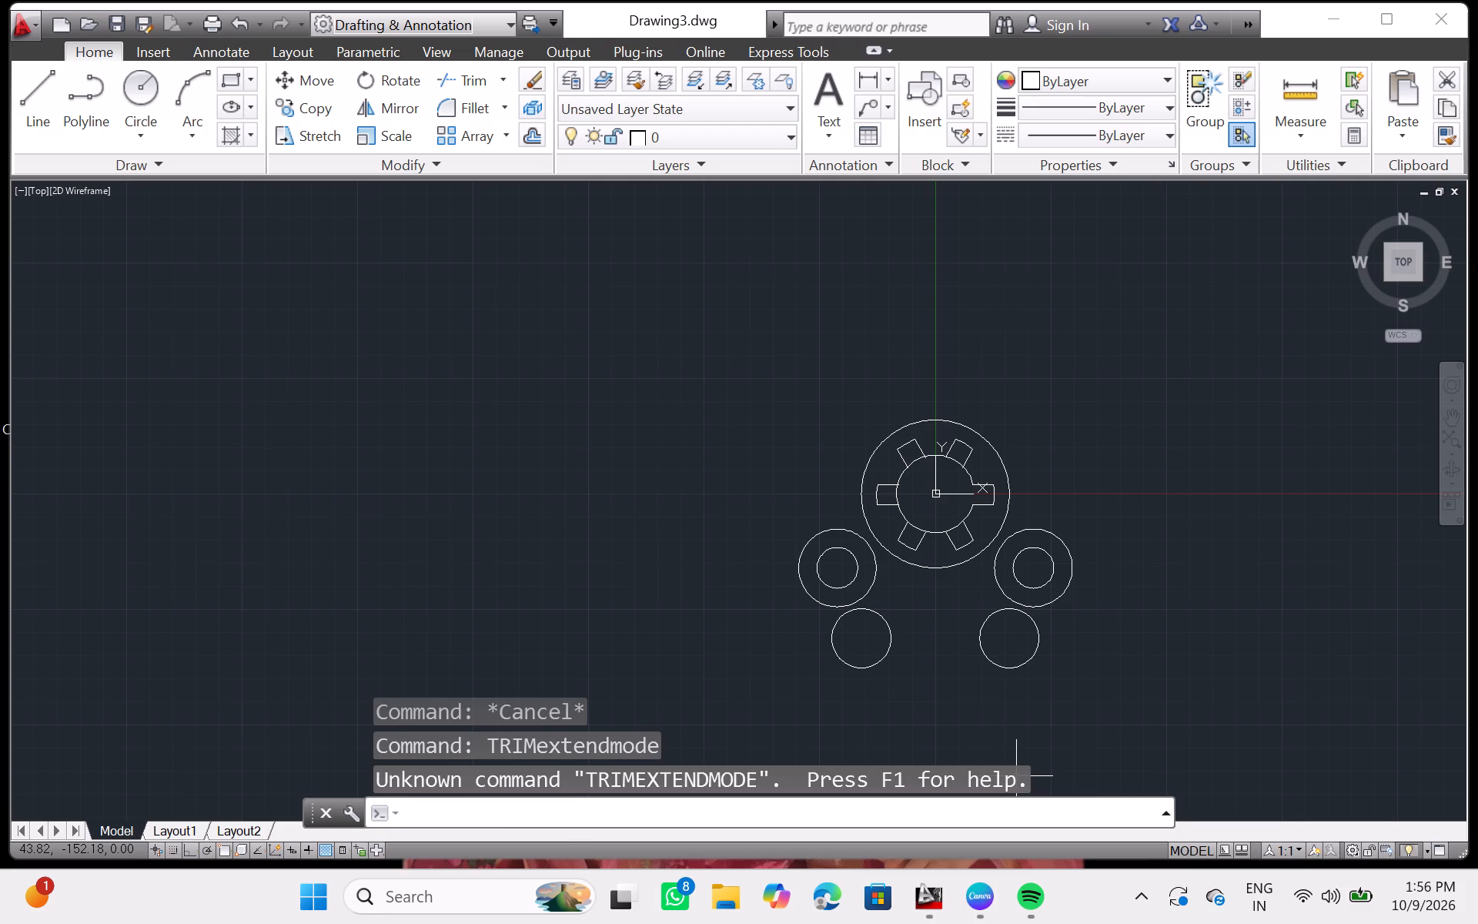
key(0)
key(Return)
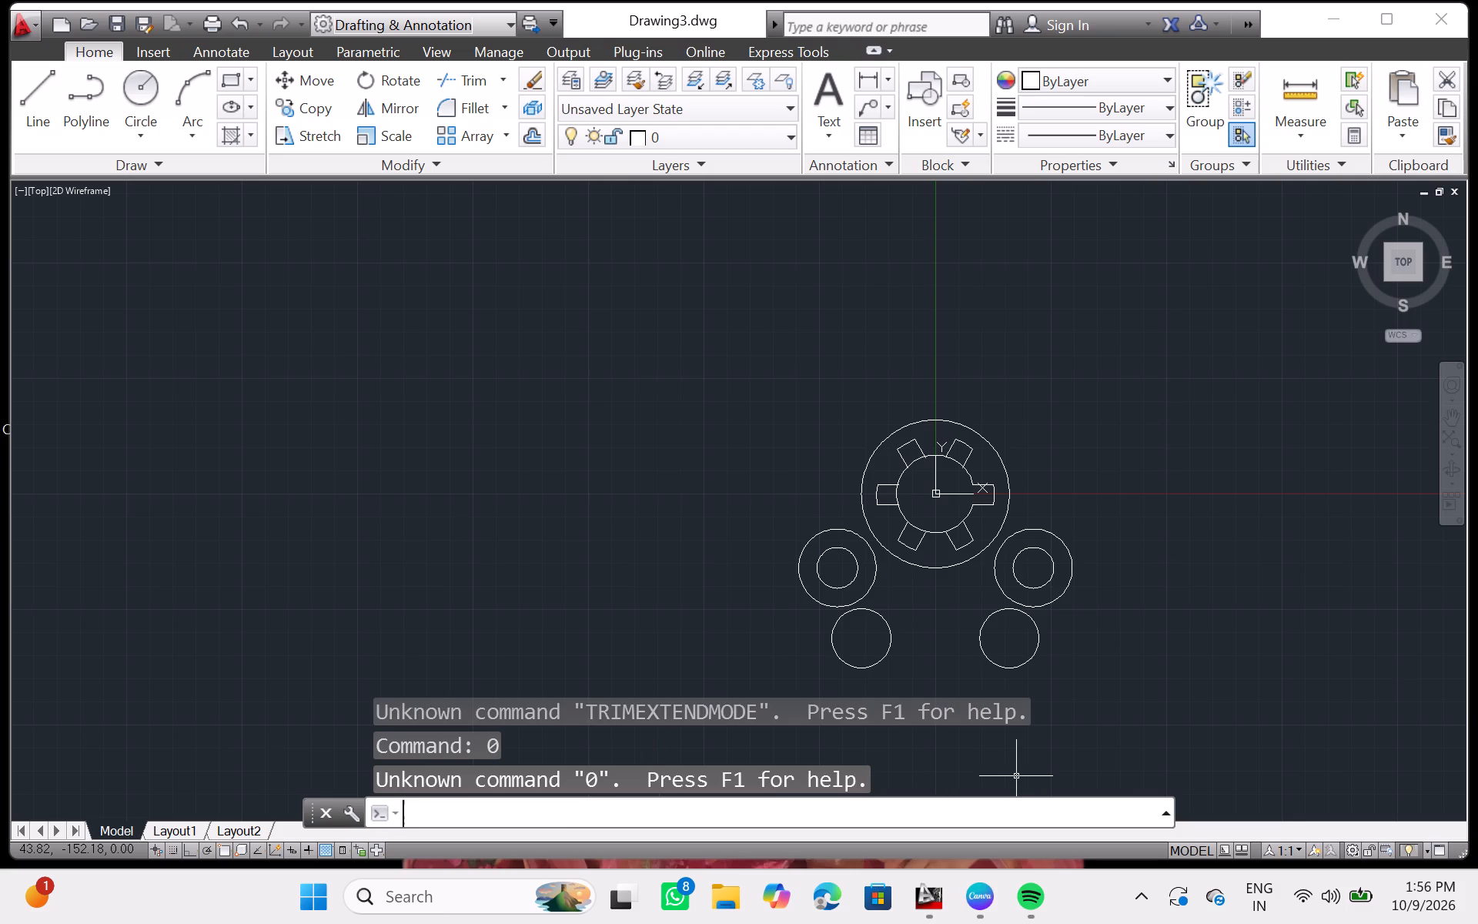
Start Trim with the inner circle around the origin as cutting edge, picking it where it crosses the slots.
text(tr)
key(Return)
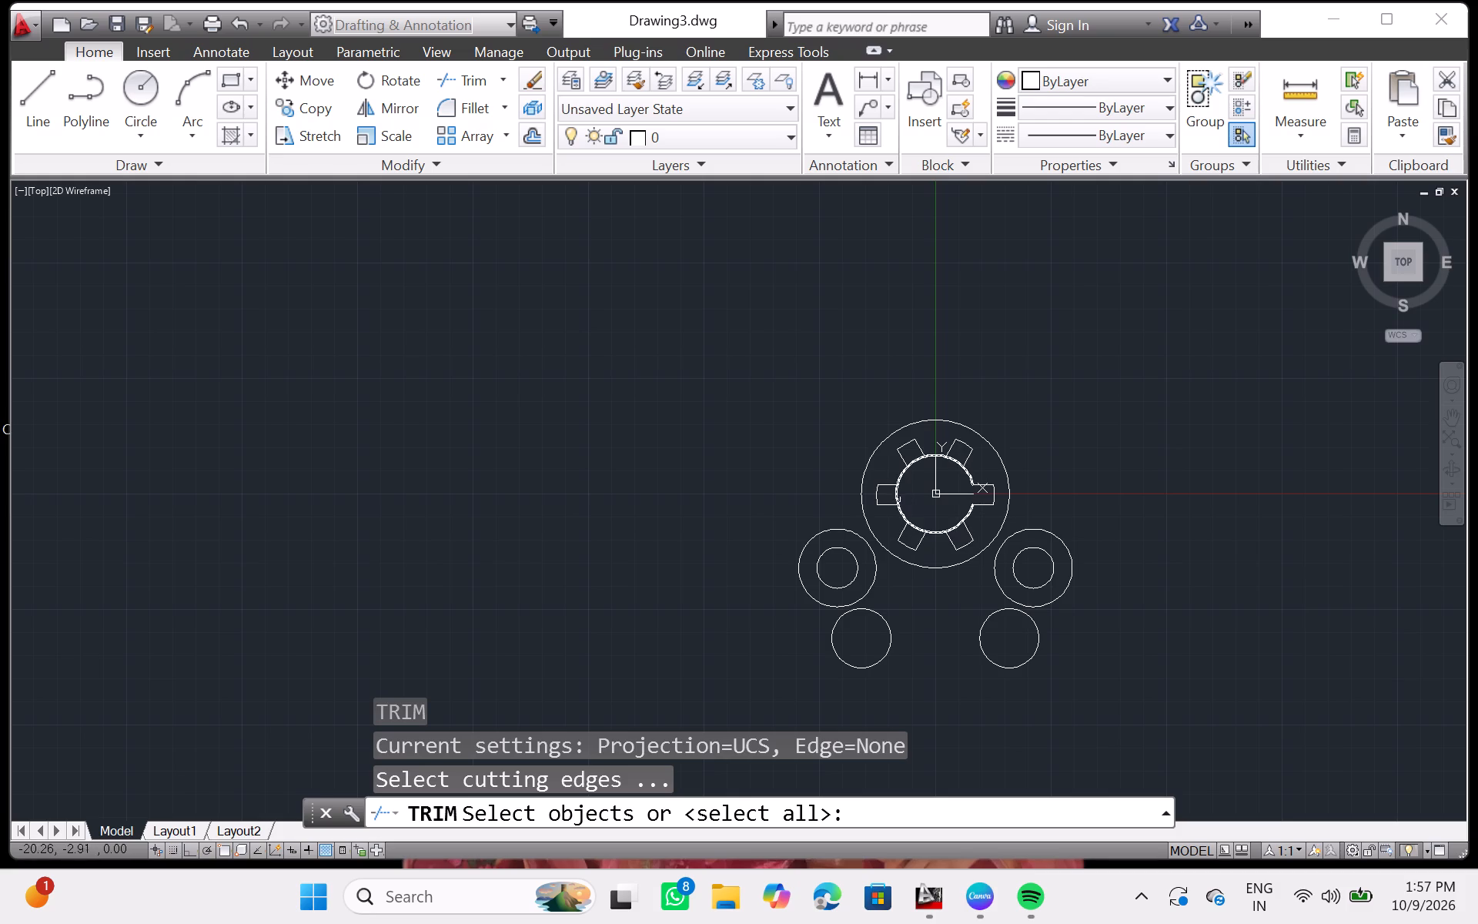
click(959, 531)
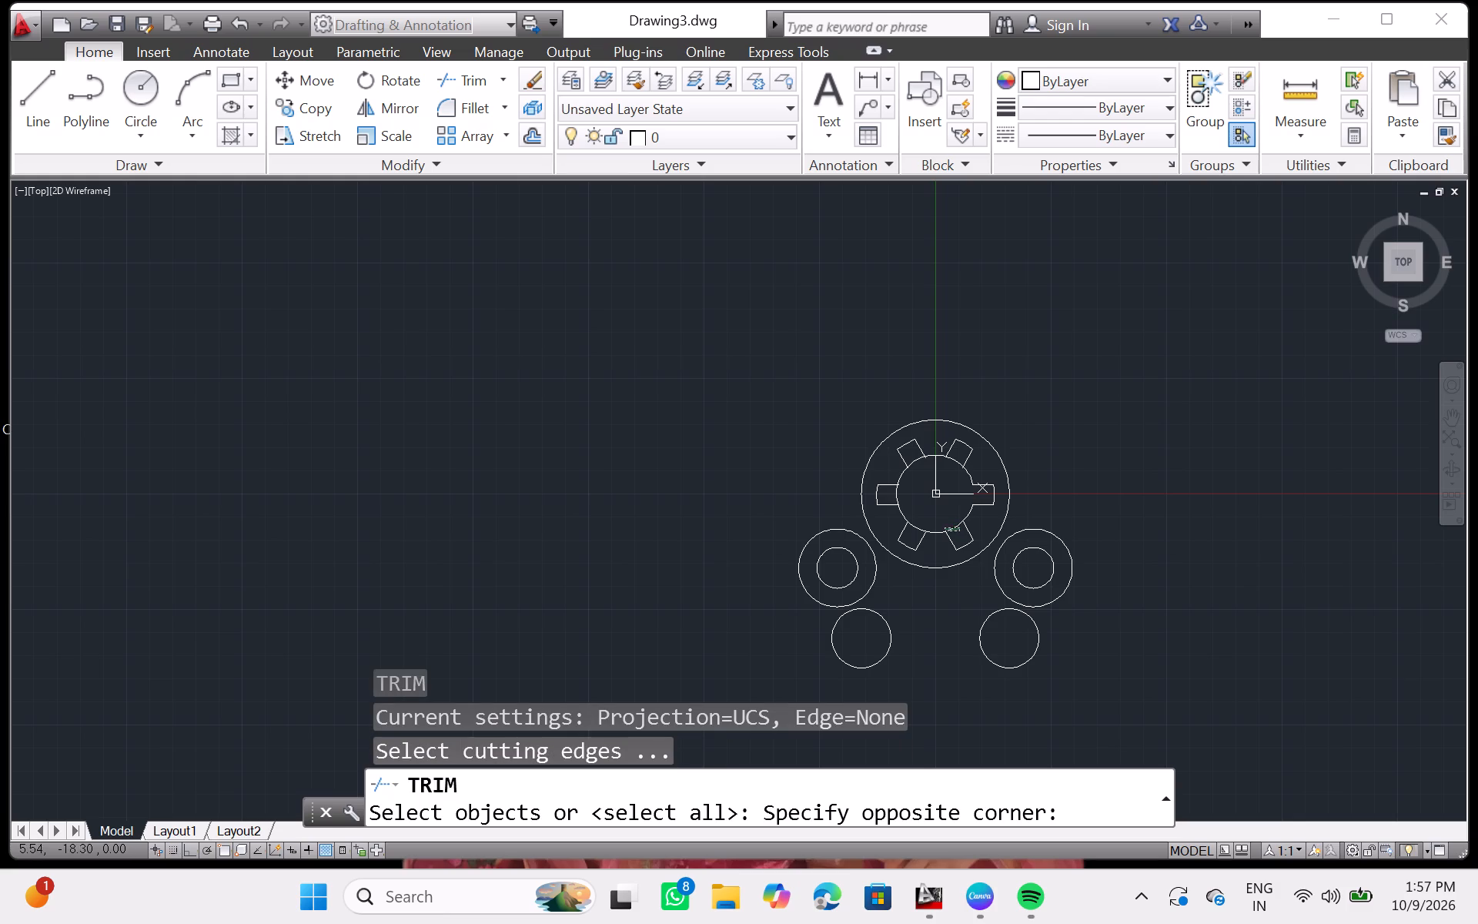
click(951, 524)
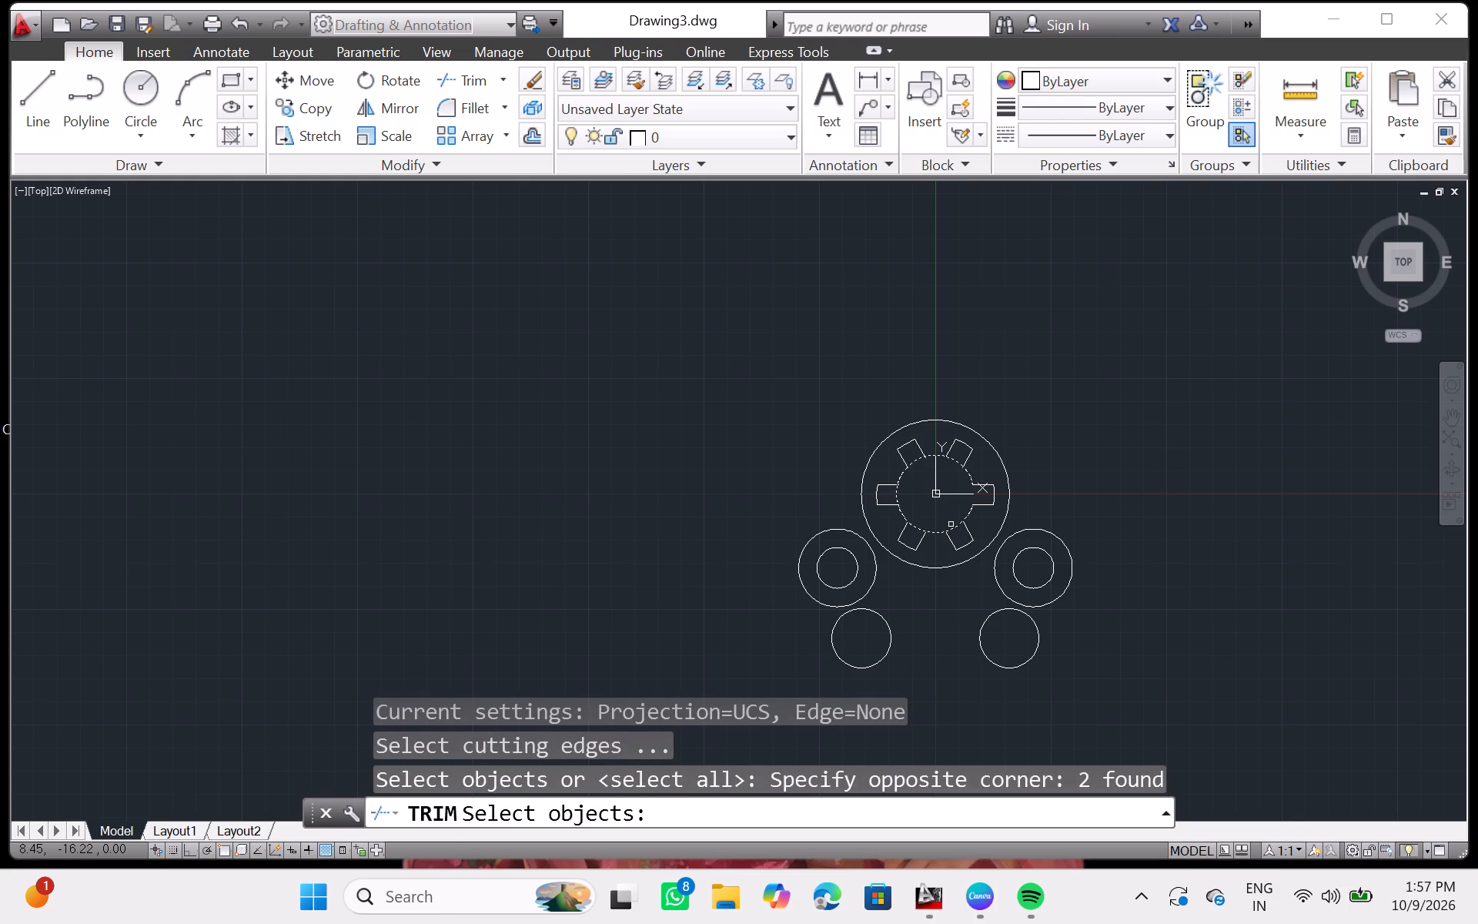
click(955, 526)
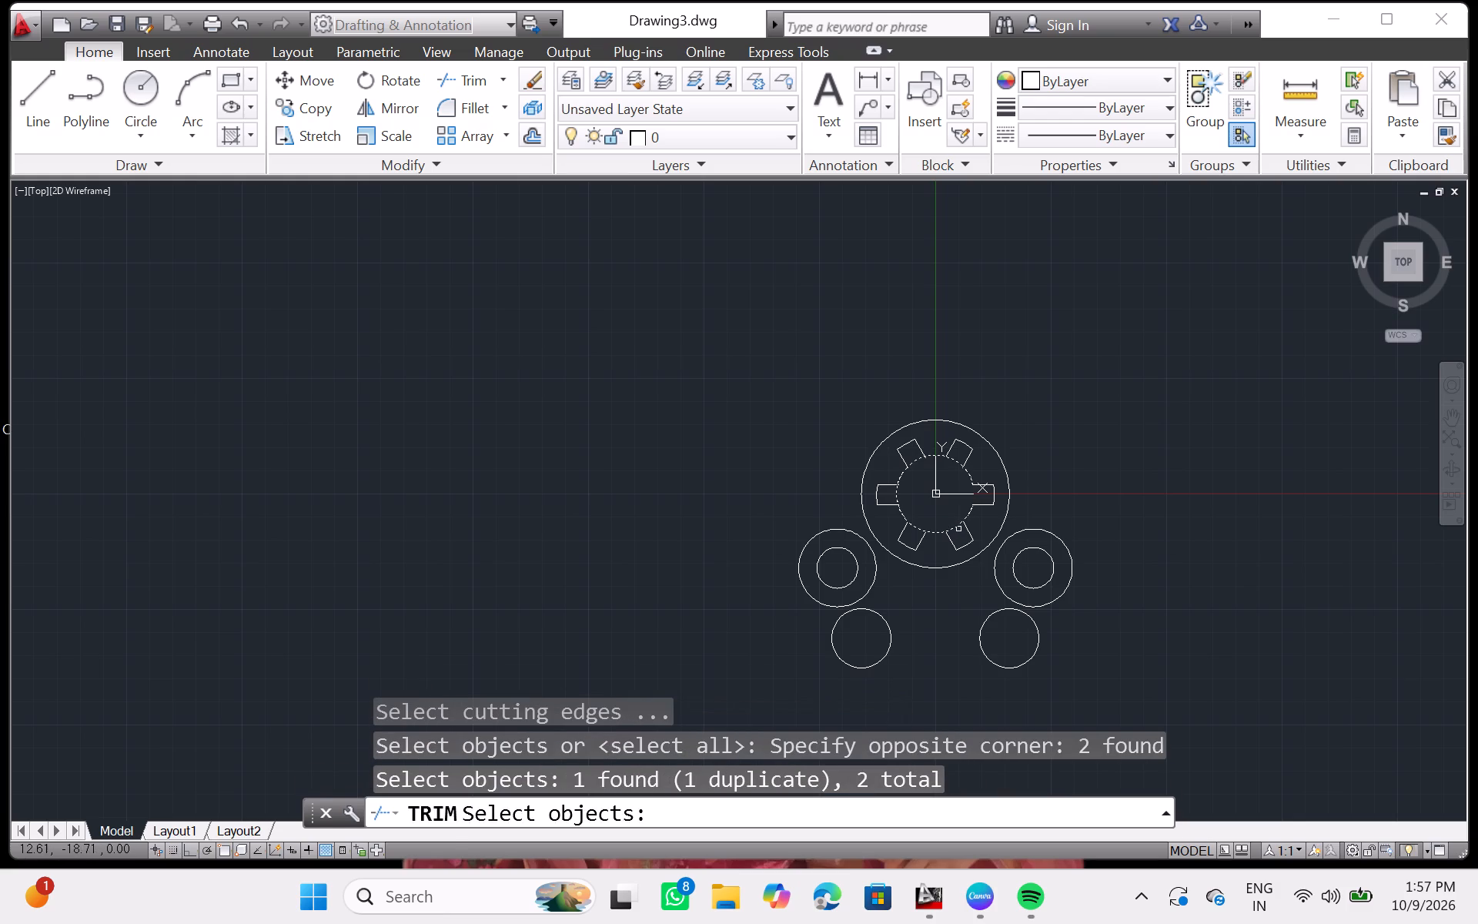
click(956, 527)
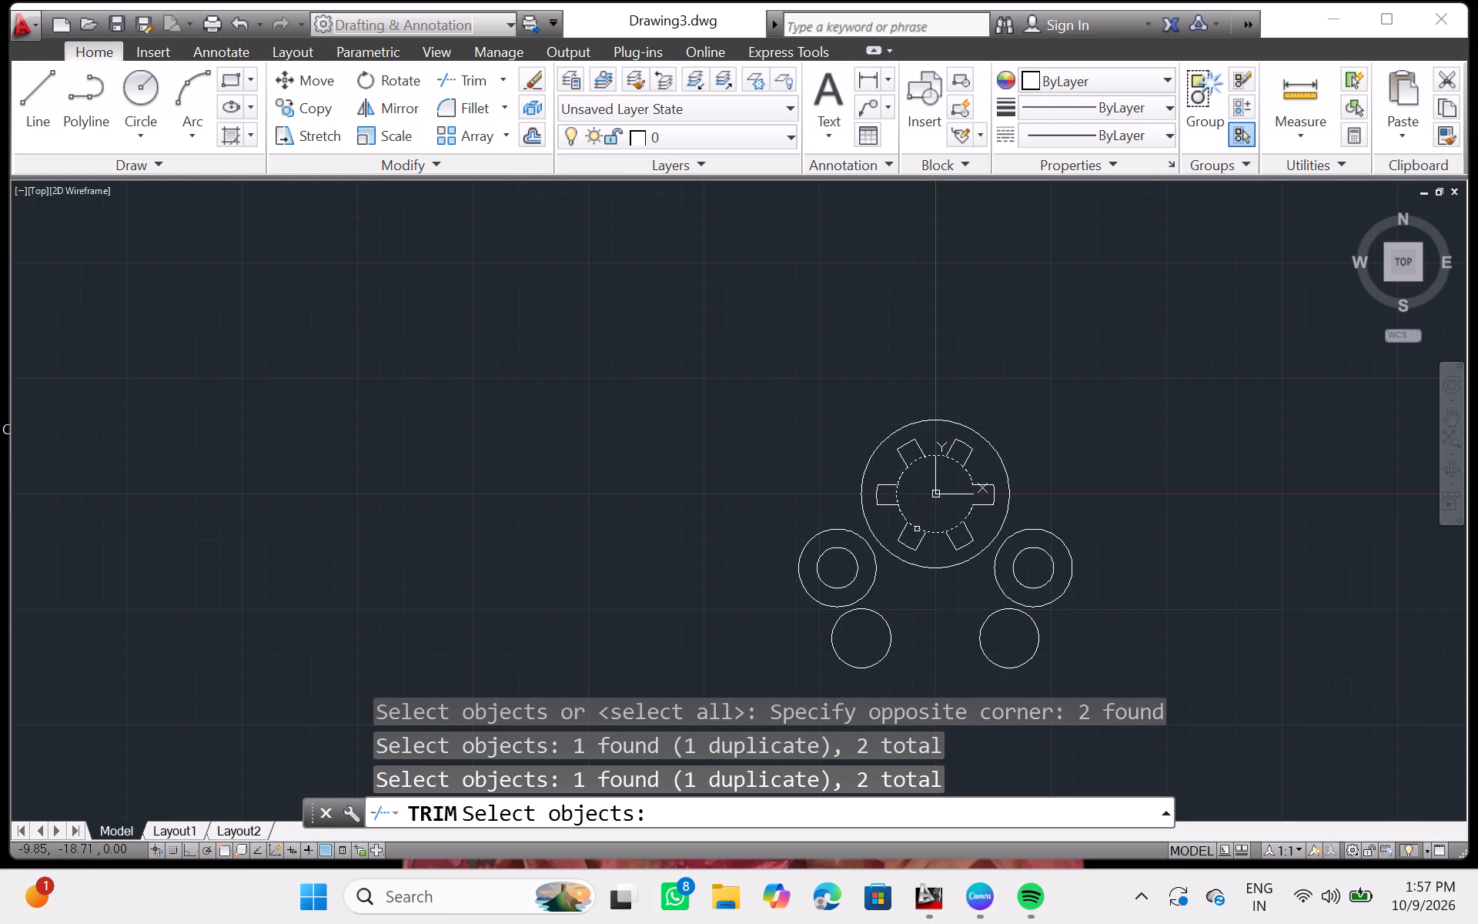
click(917, 529)
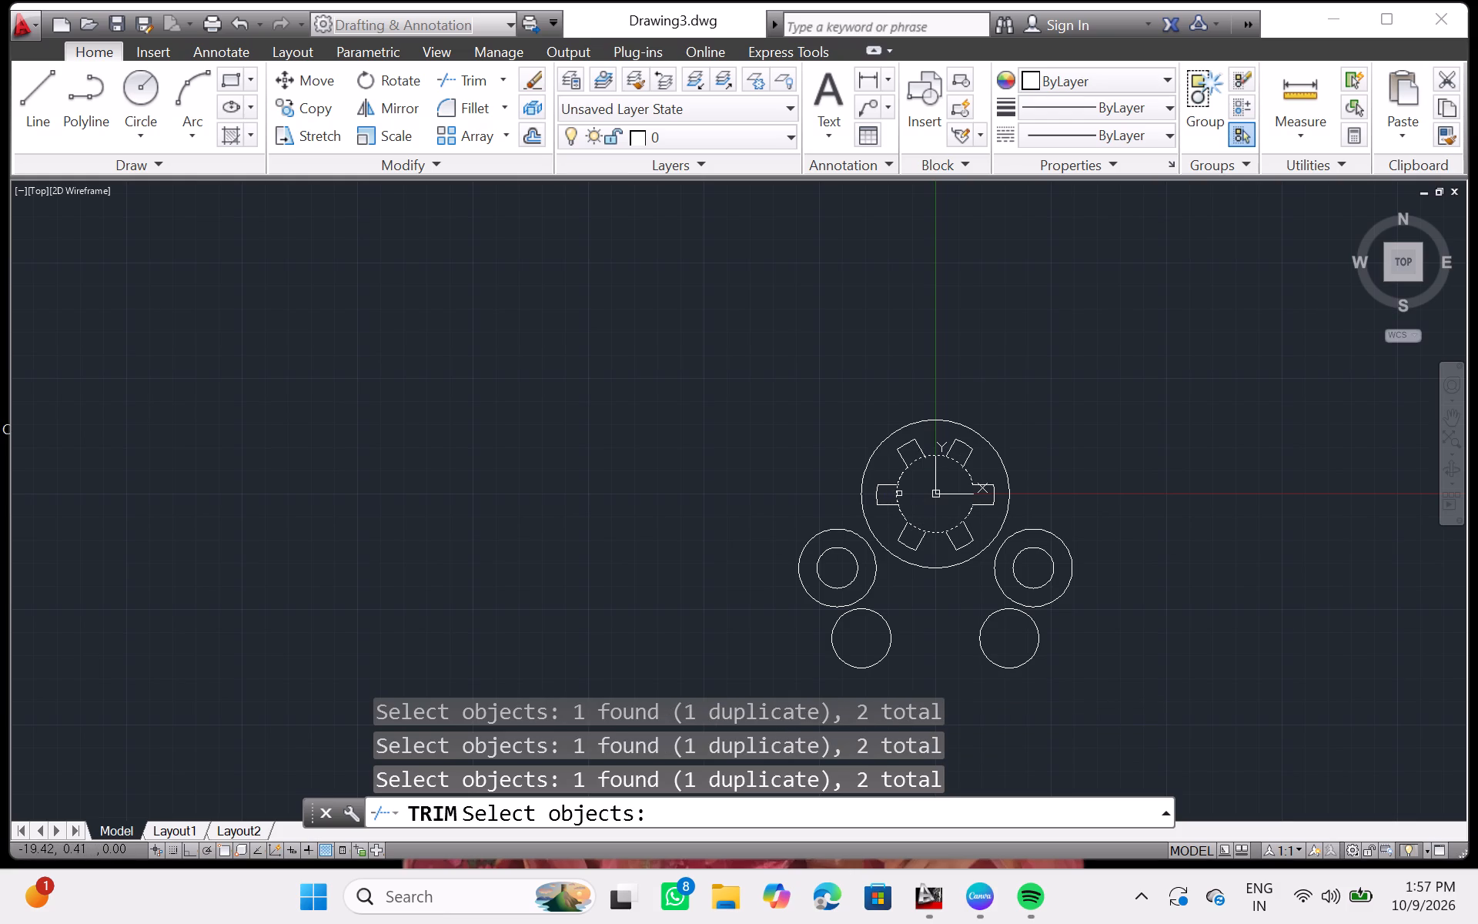
click(895, 497)
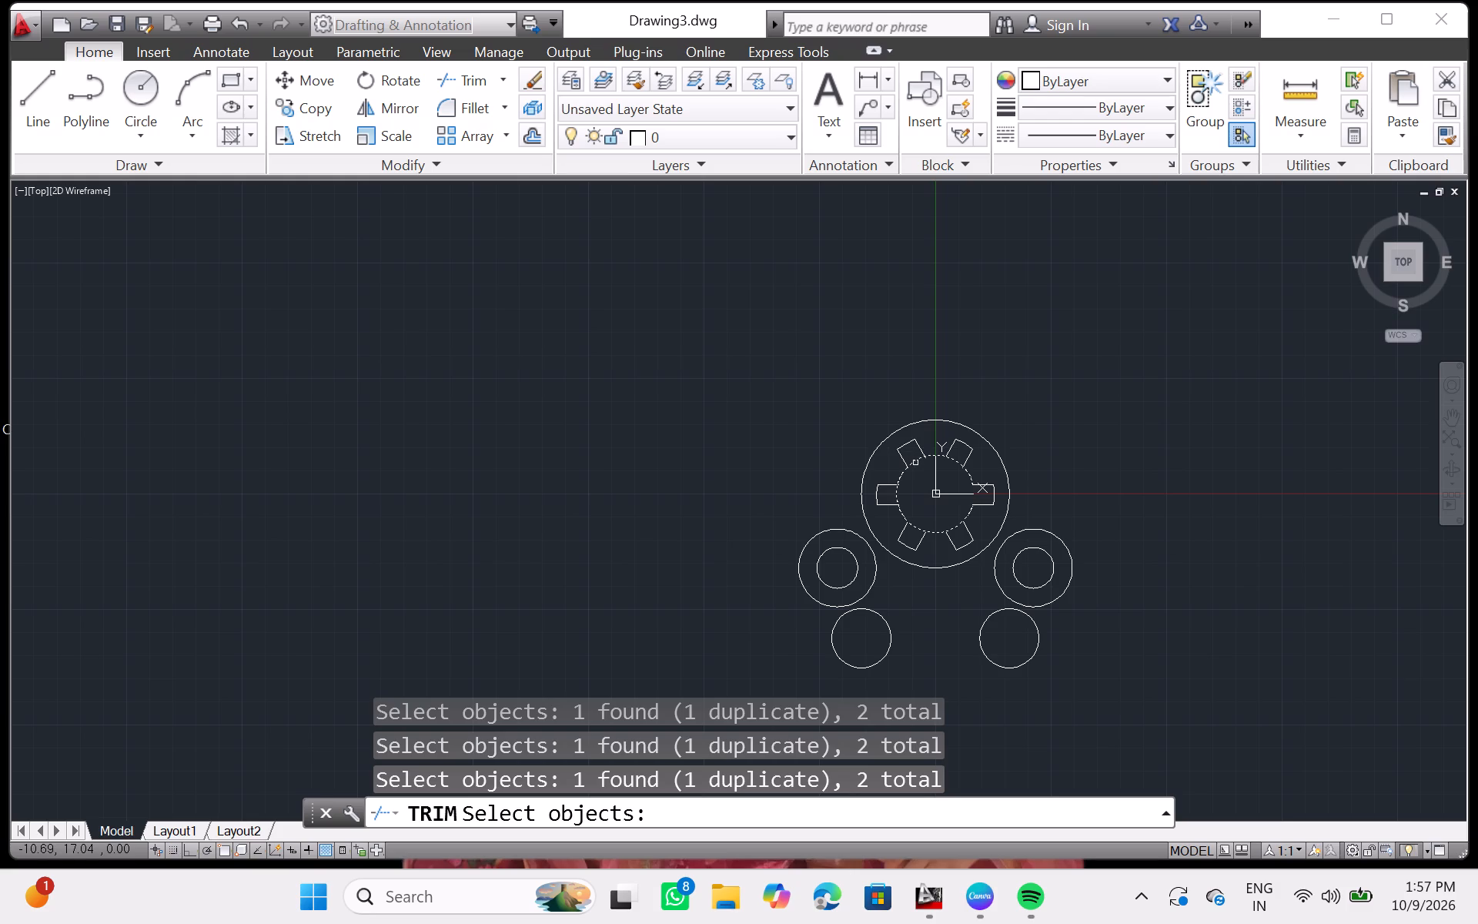
click(915, 463)
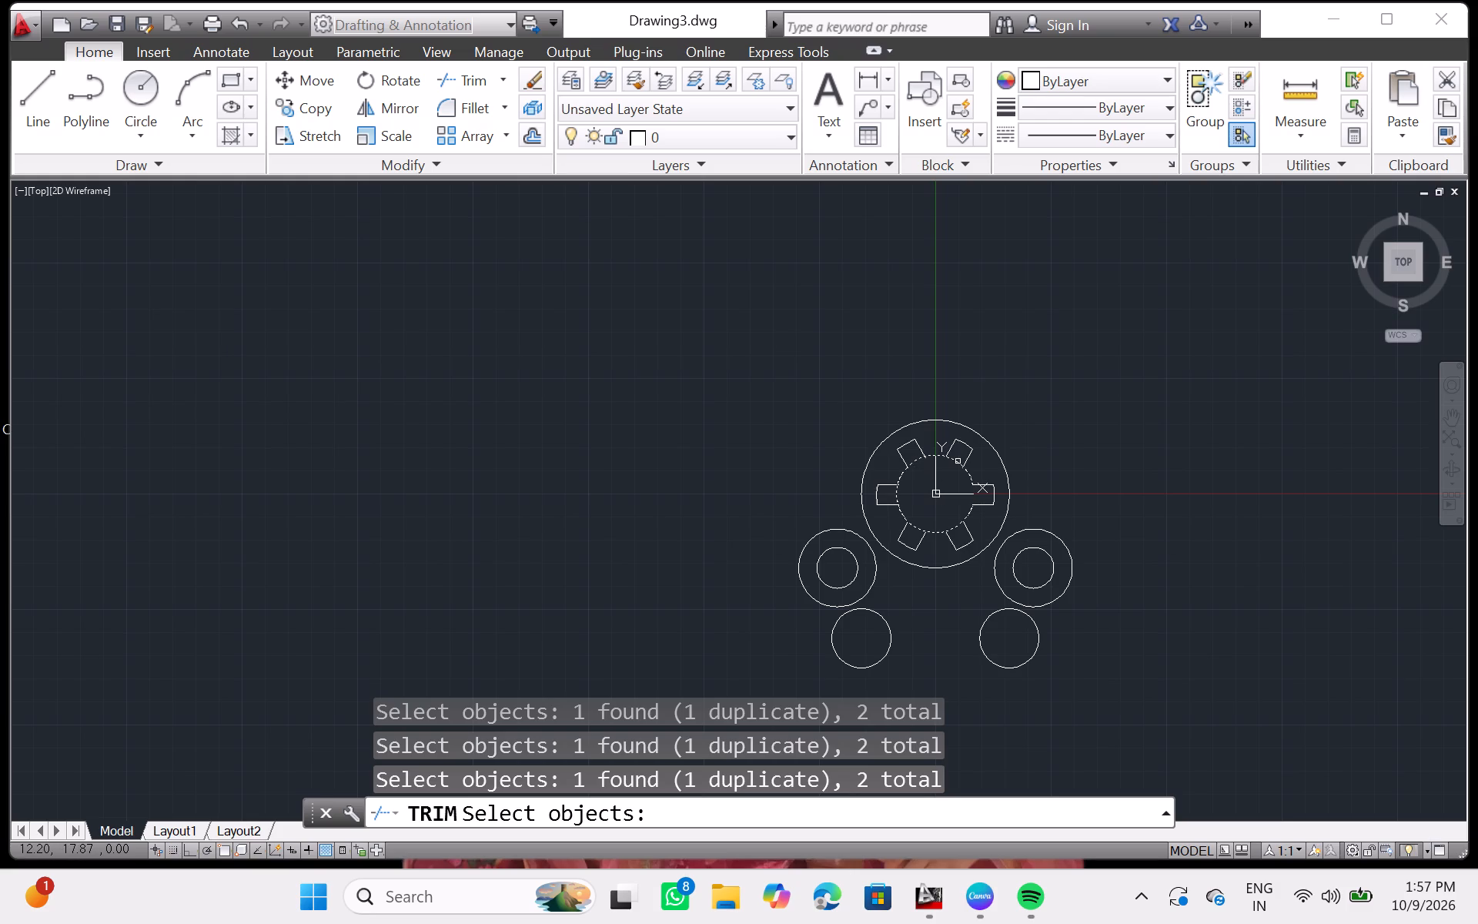
click(958, 461)
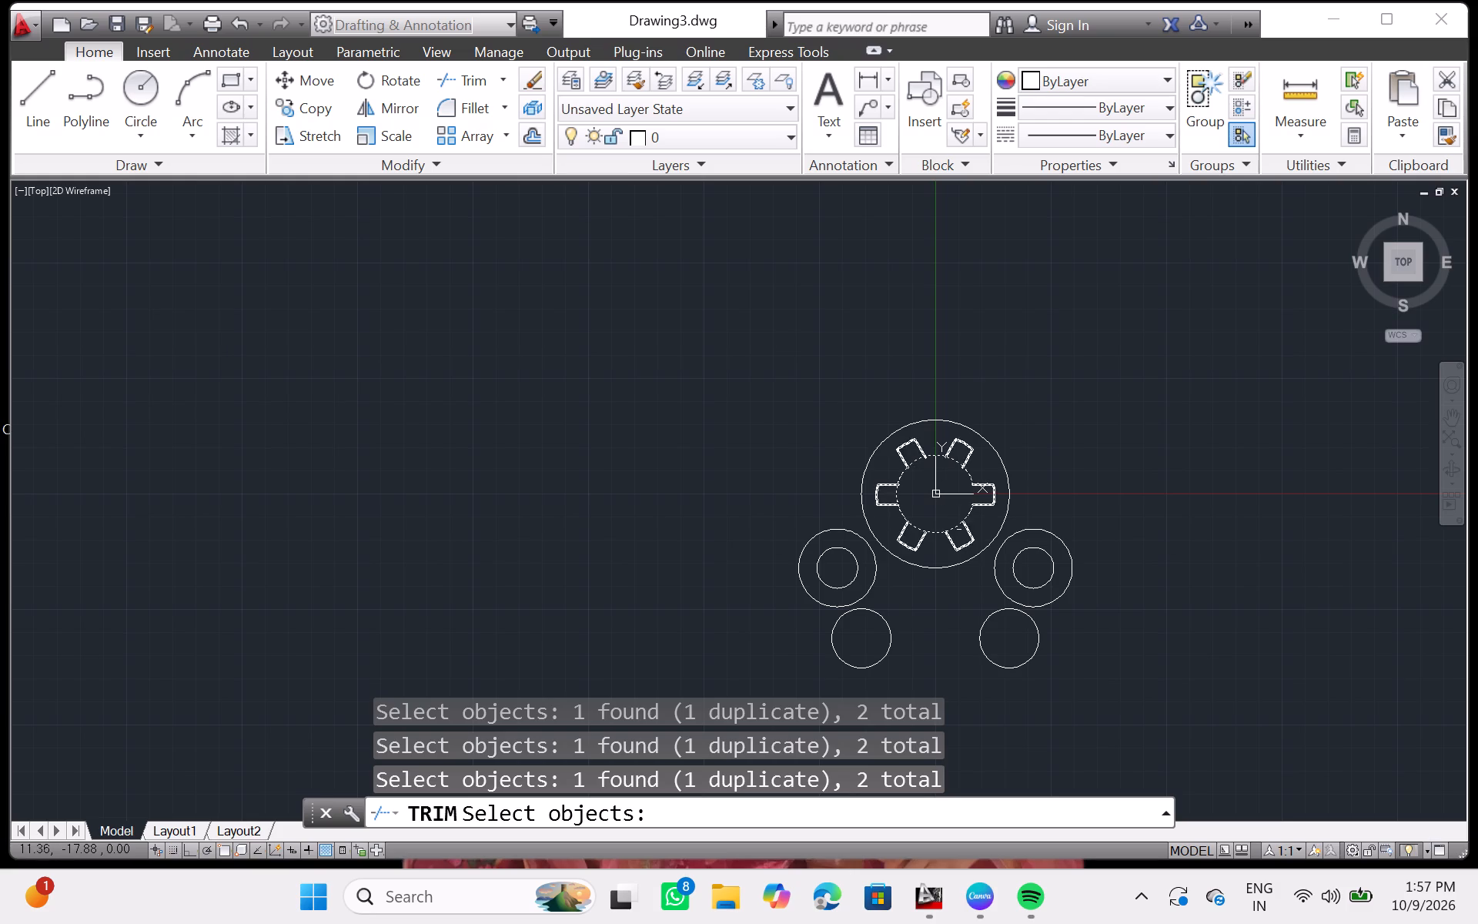
click(954, 527)
right_click(954, 527)
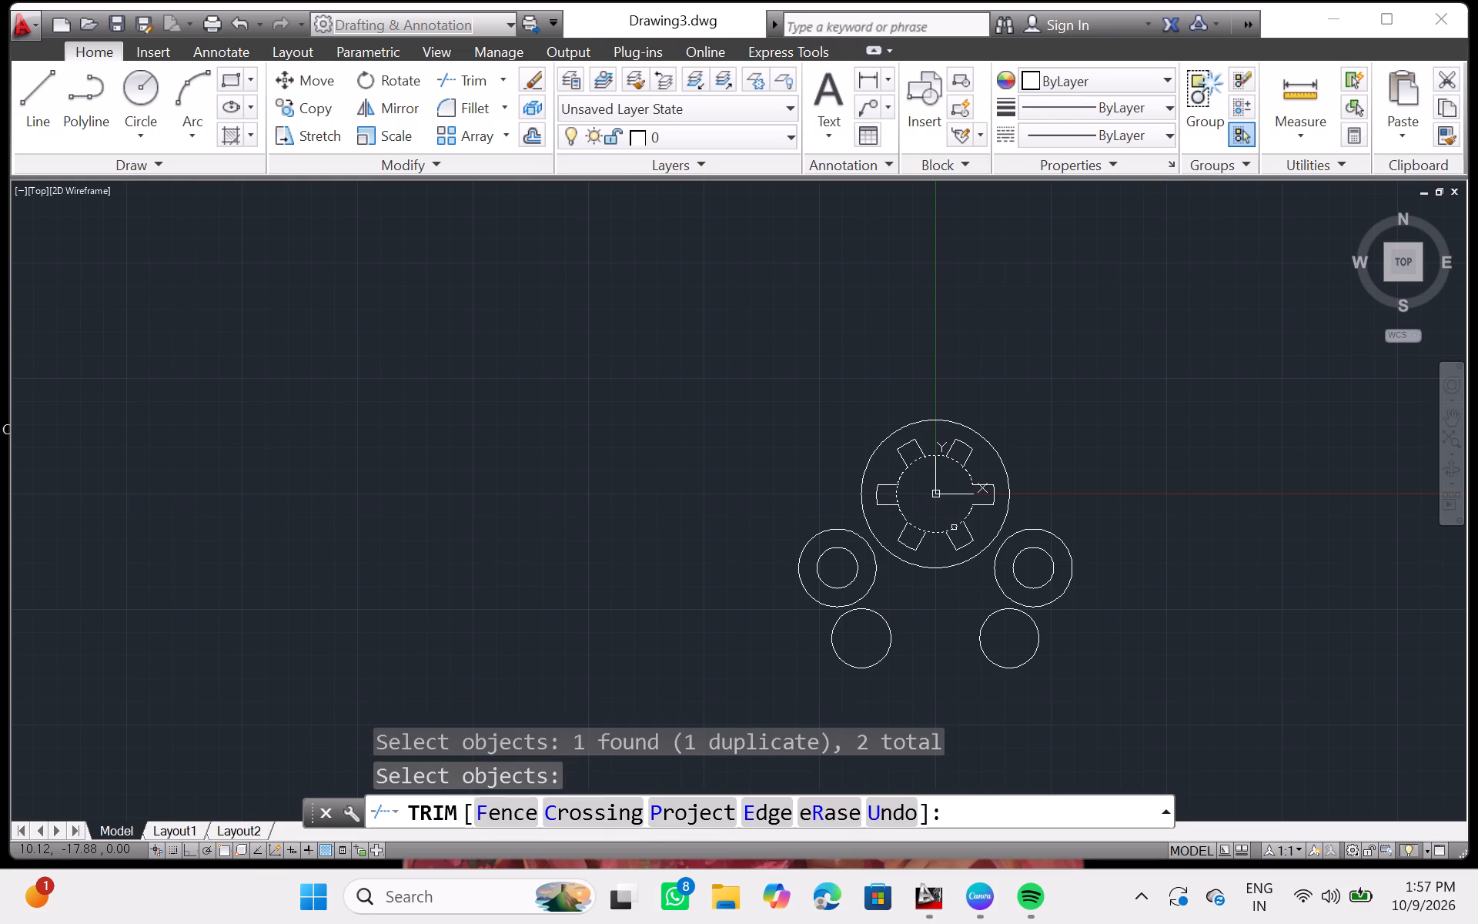
Use Trim's eRase option on the inner circle, picked at the lower-right slot opening.
right_click(954, 527)
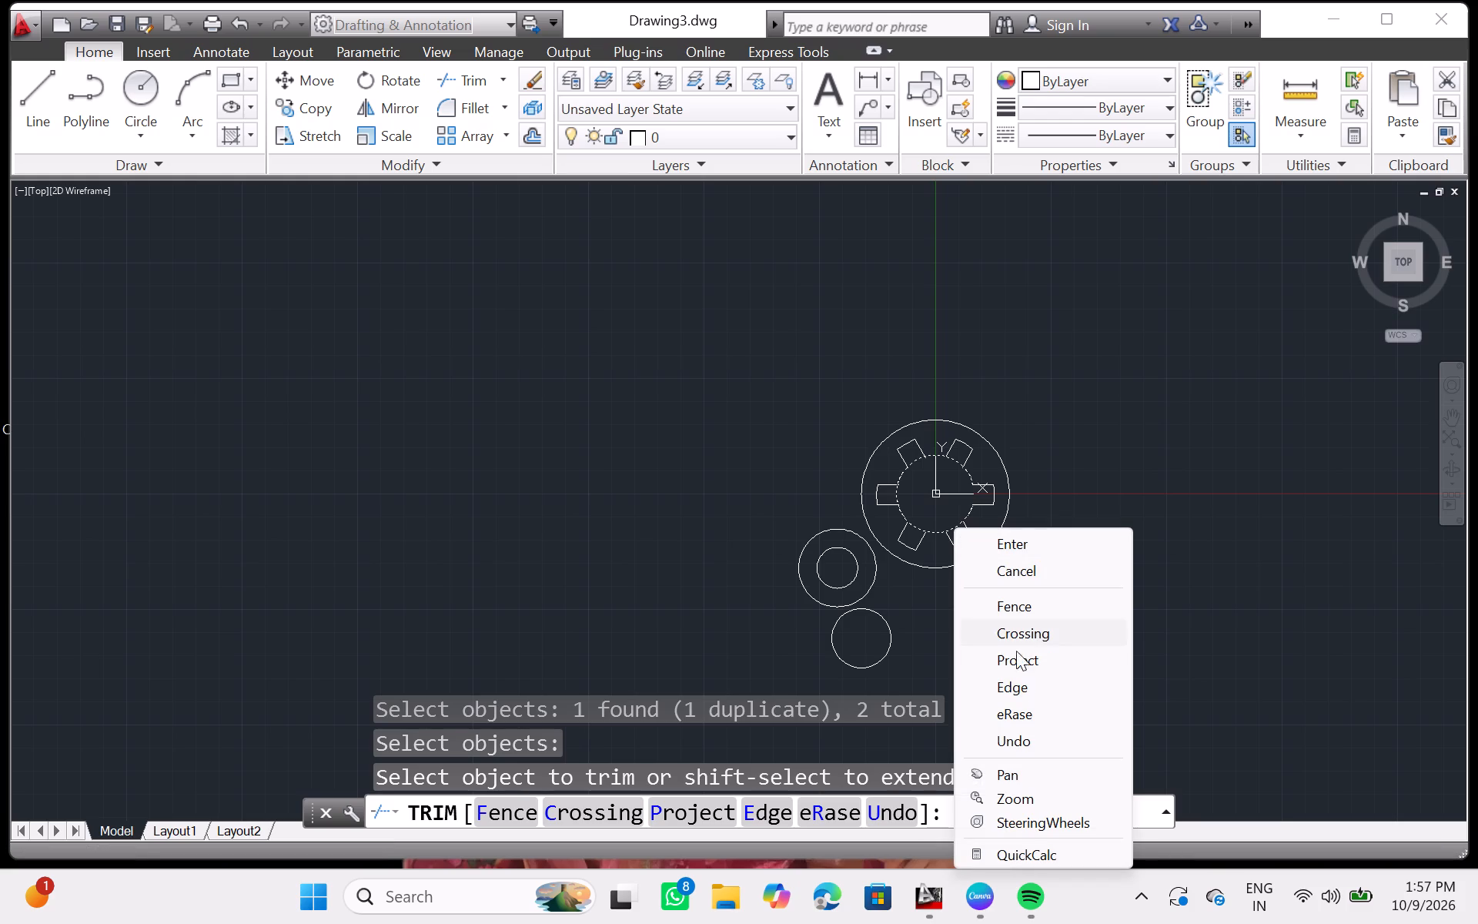
click(1017, 710)
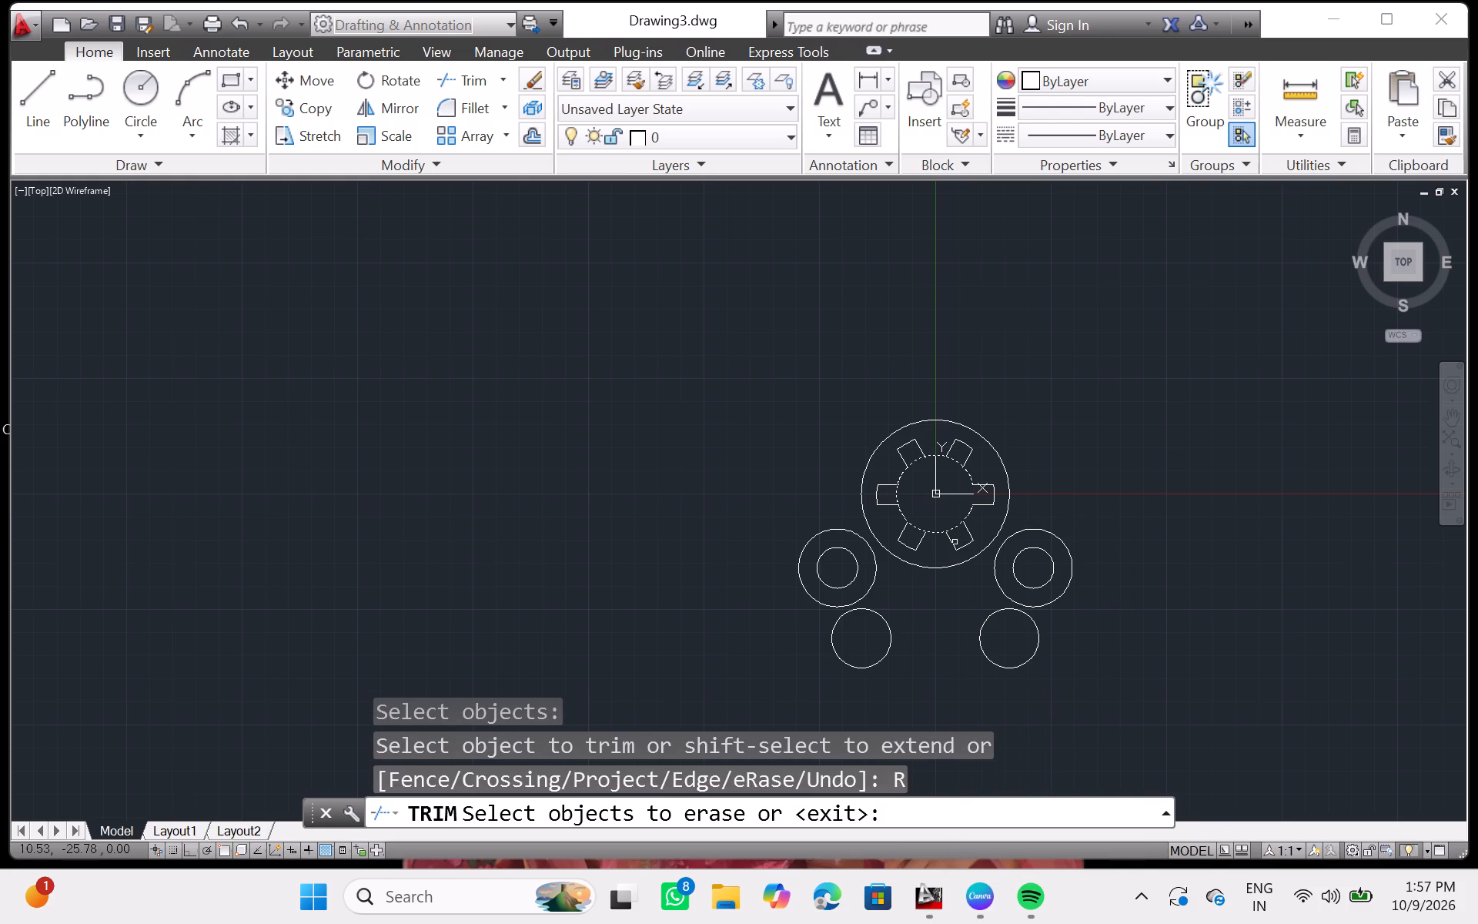
click(957, 527)
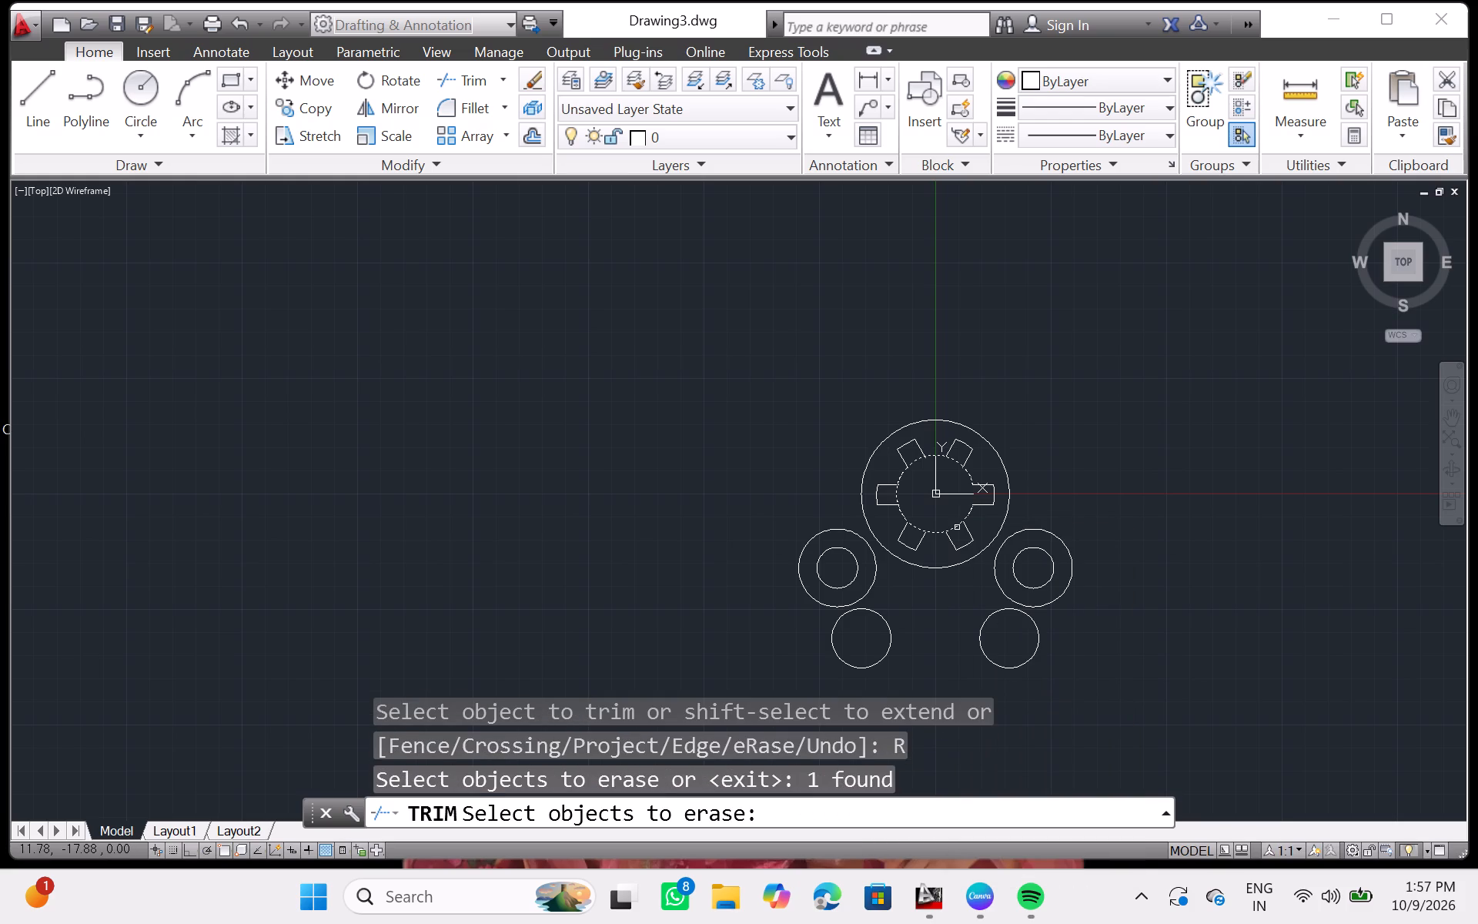
right_click(955, 527)
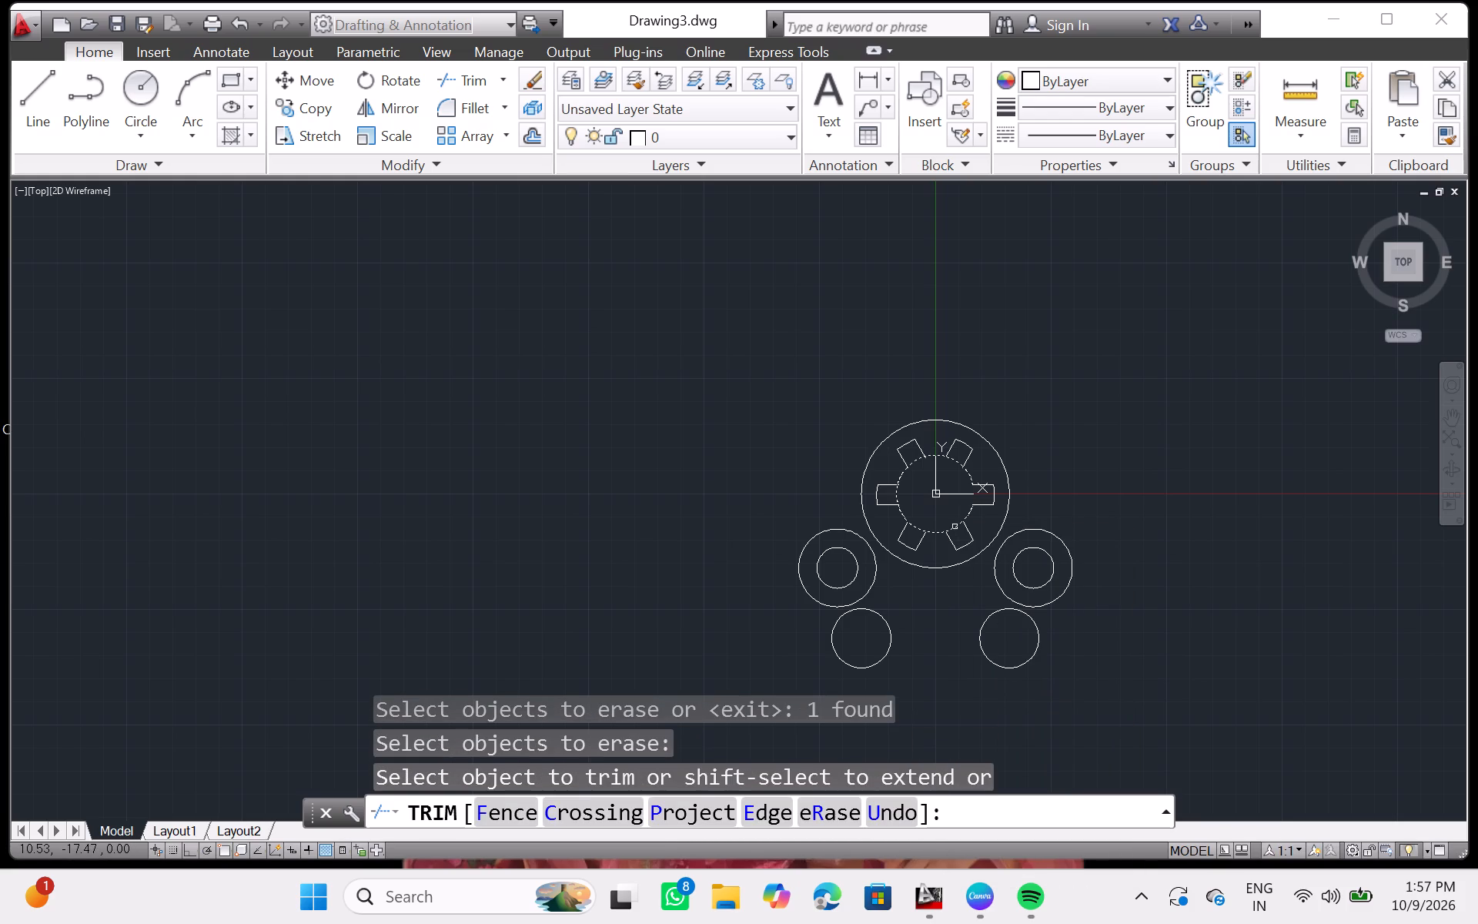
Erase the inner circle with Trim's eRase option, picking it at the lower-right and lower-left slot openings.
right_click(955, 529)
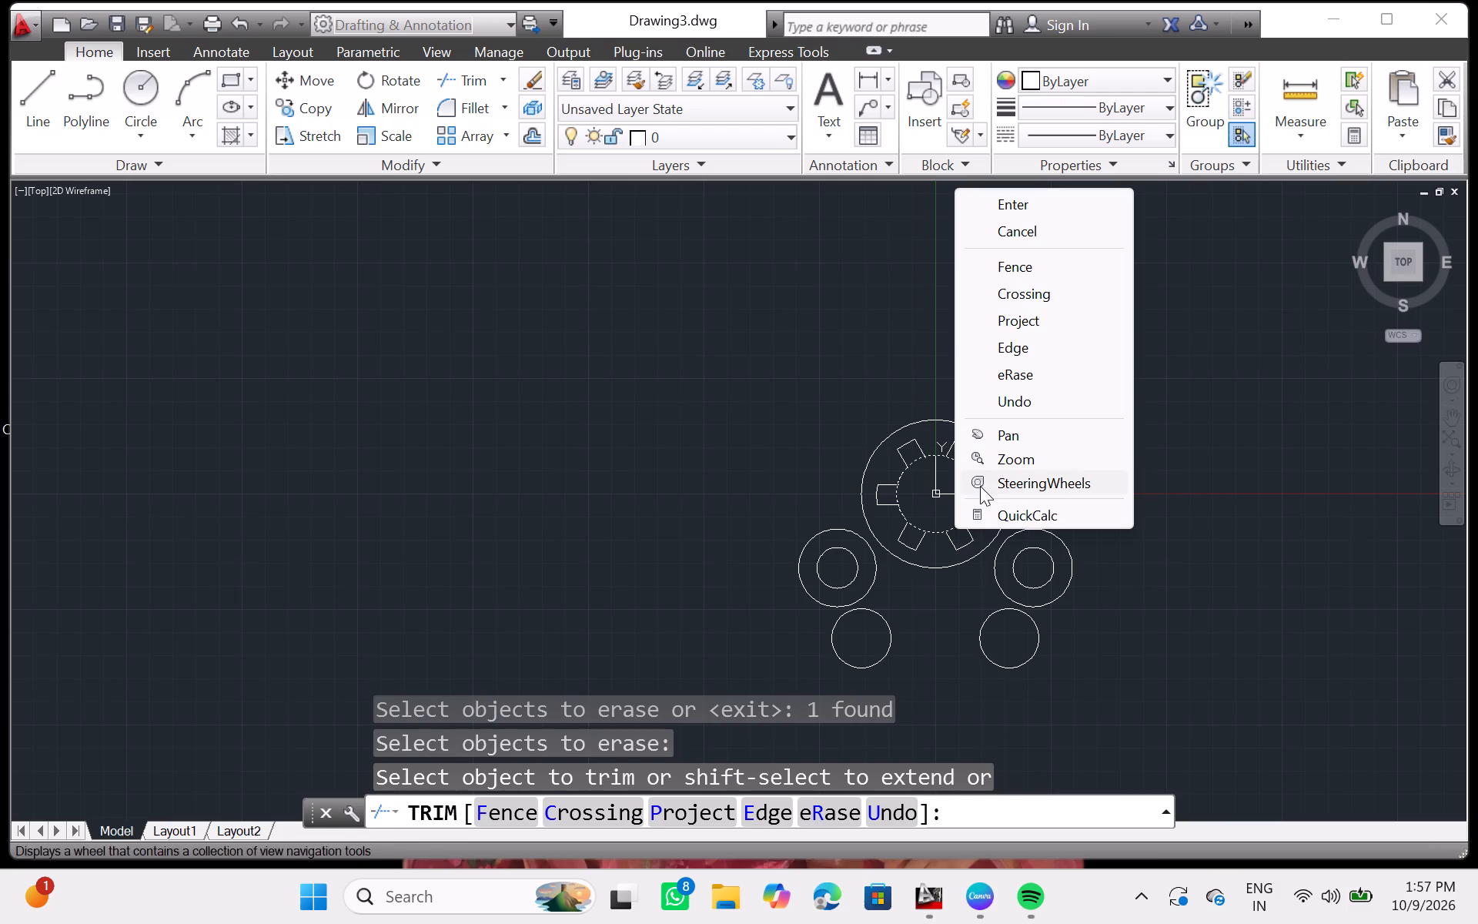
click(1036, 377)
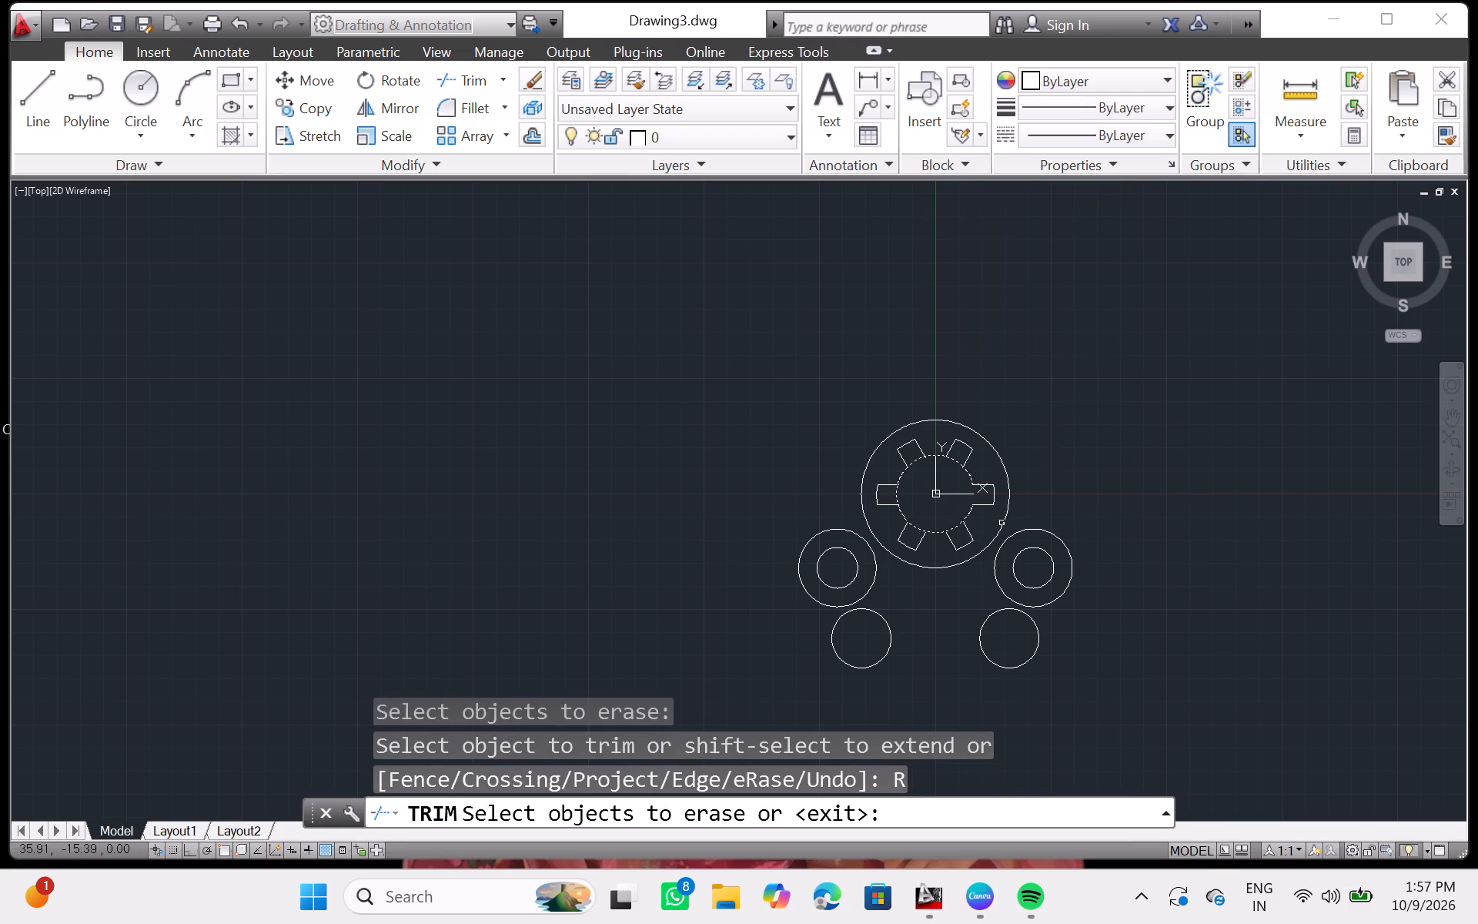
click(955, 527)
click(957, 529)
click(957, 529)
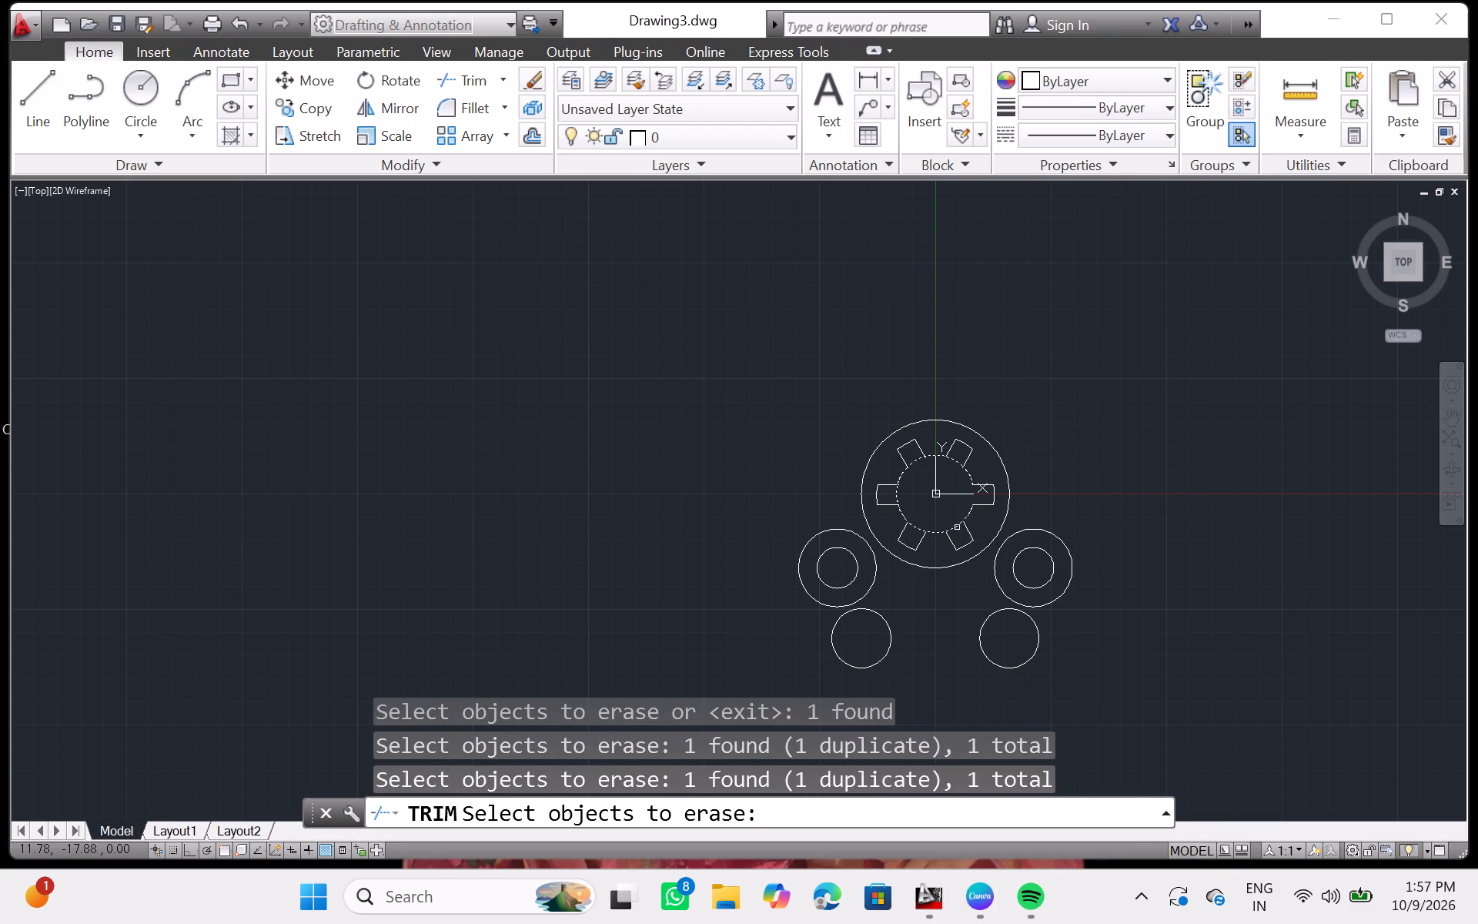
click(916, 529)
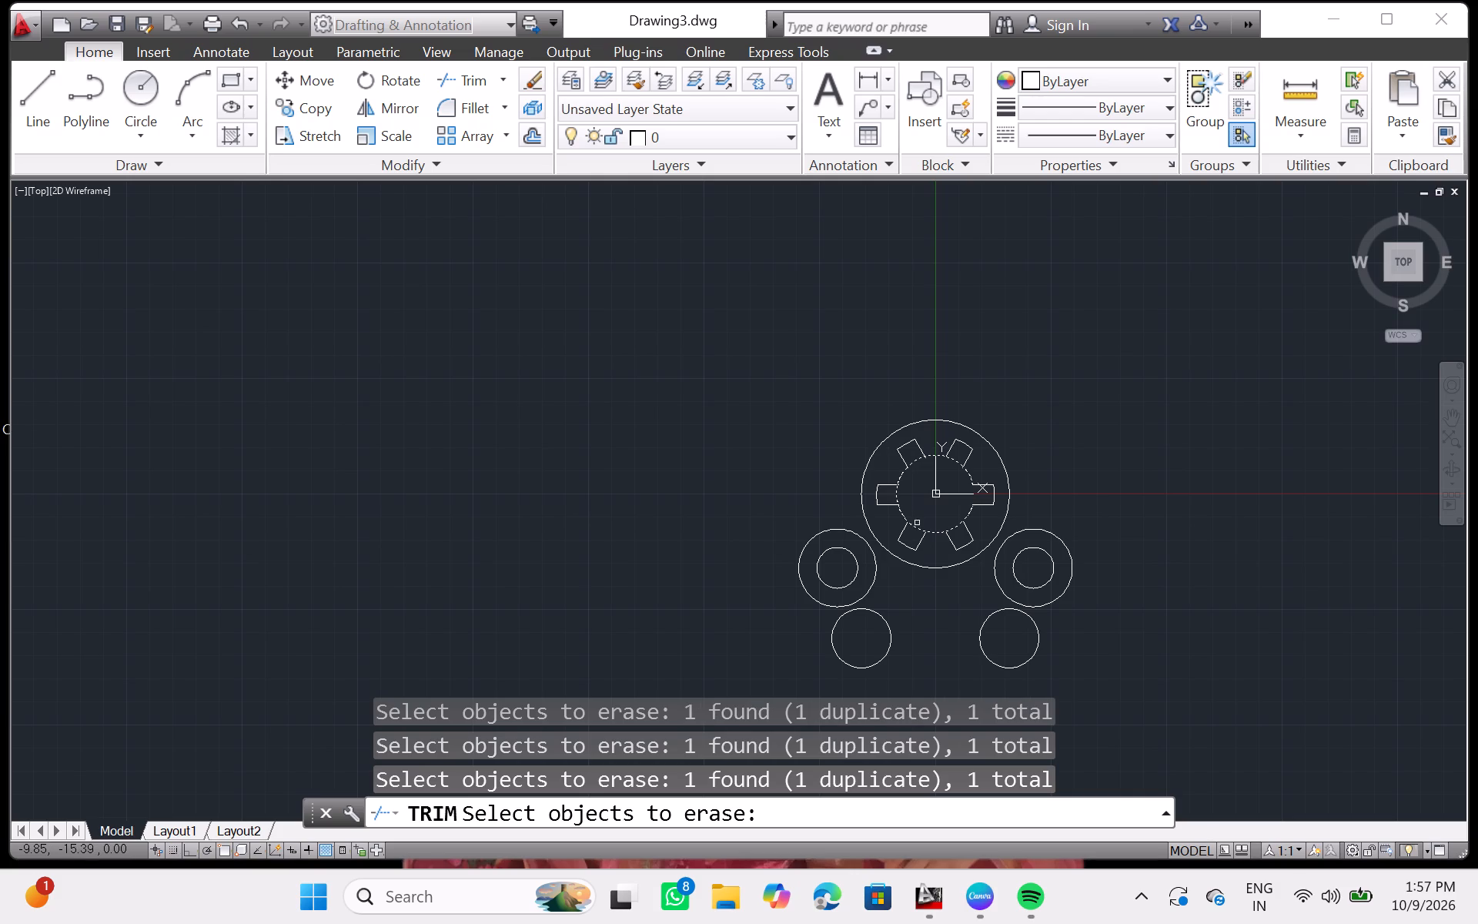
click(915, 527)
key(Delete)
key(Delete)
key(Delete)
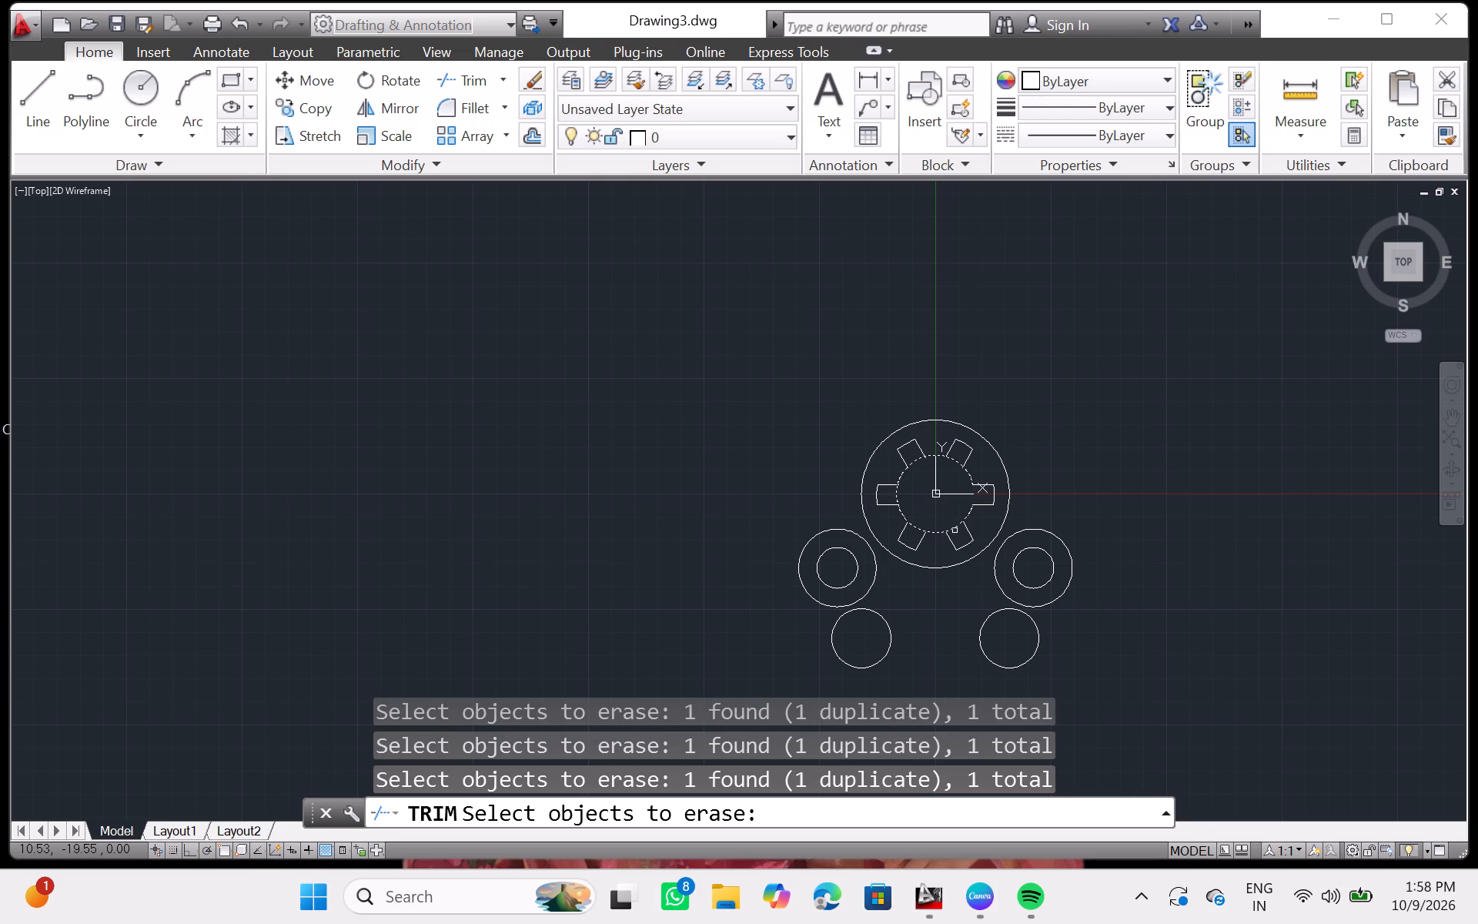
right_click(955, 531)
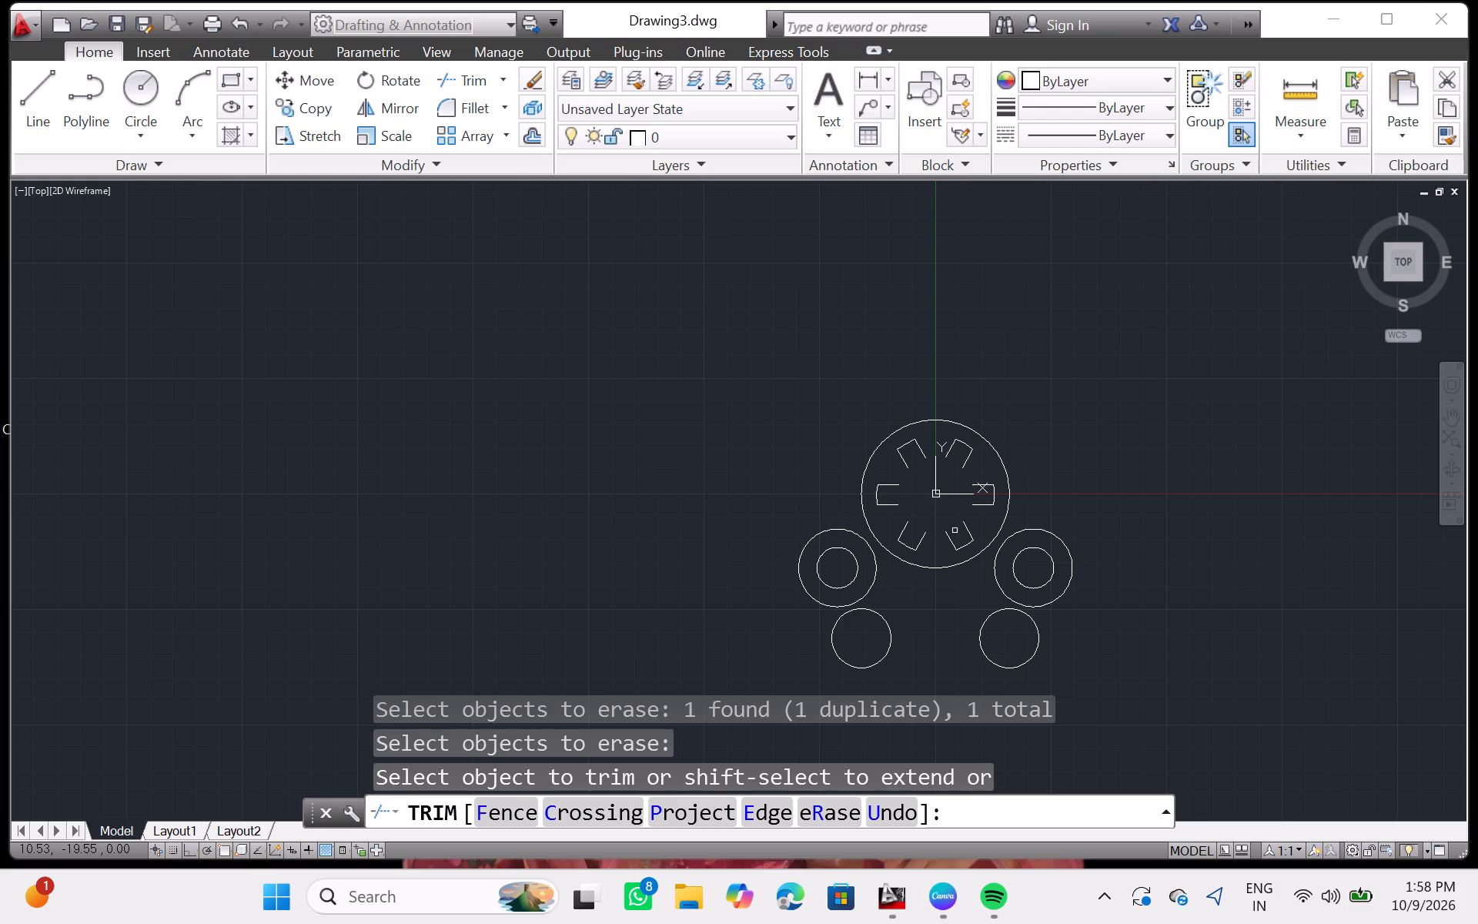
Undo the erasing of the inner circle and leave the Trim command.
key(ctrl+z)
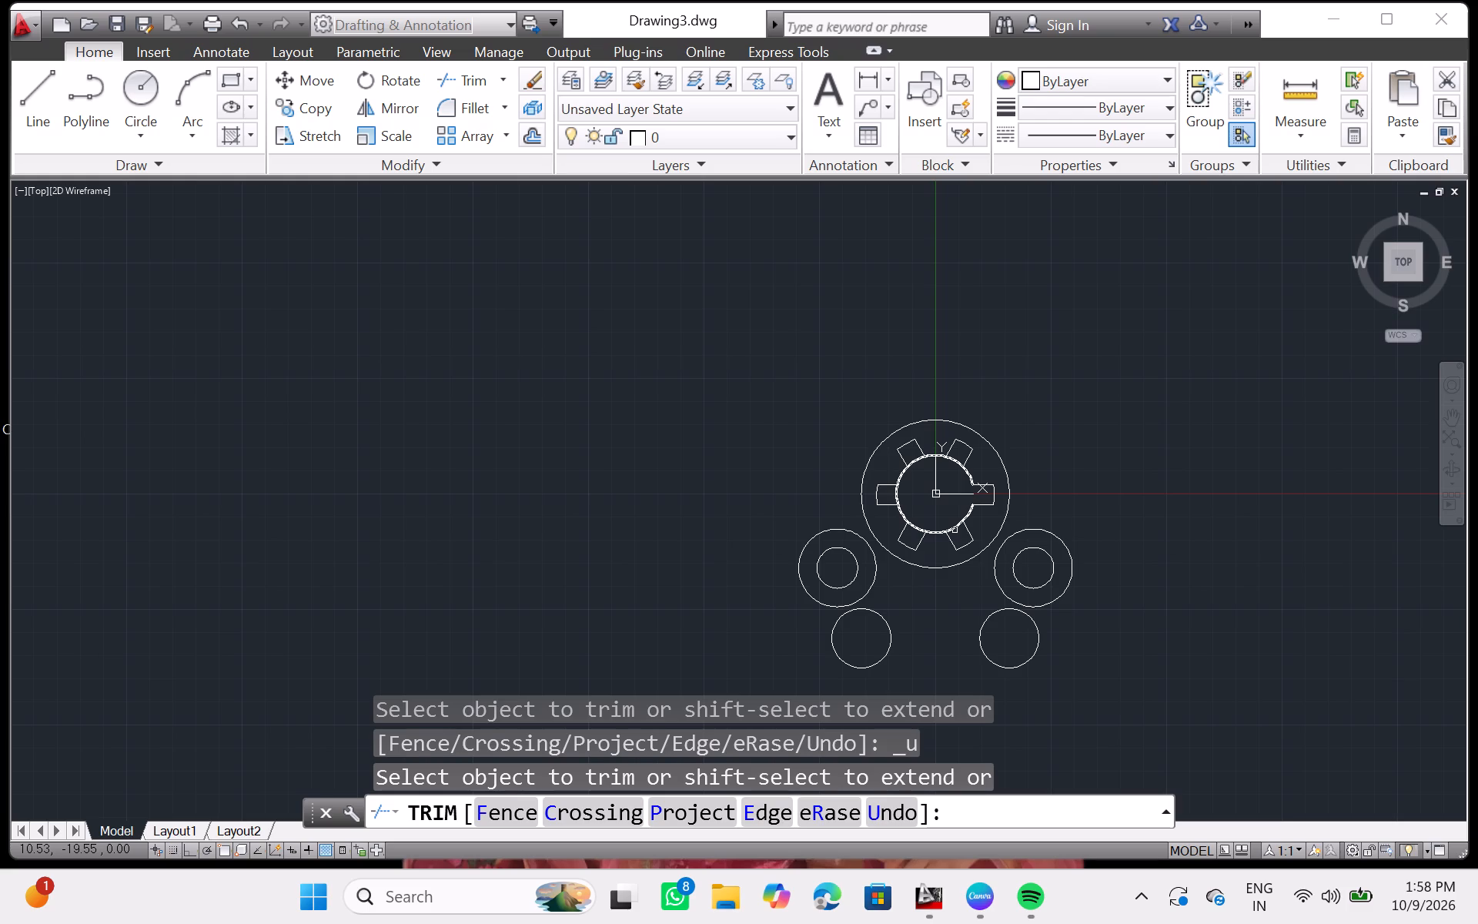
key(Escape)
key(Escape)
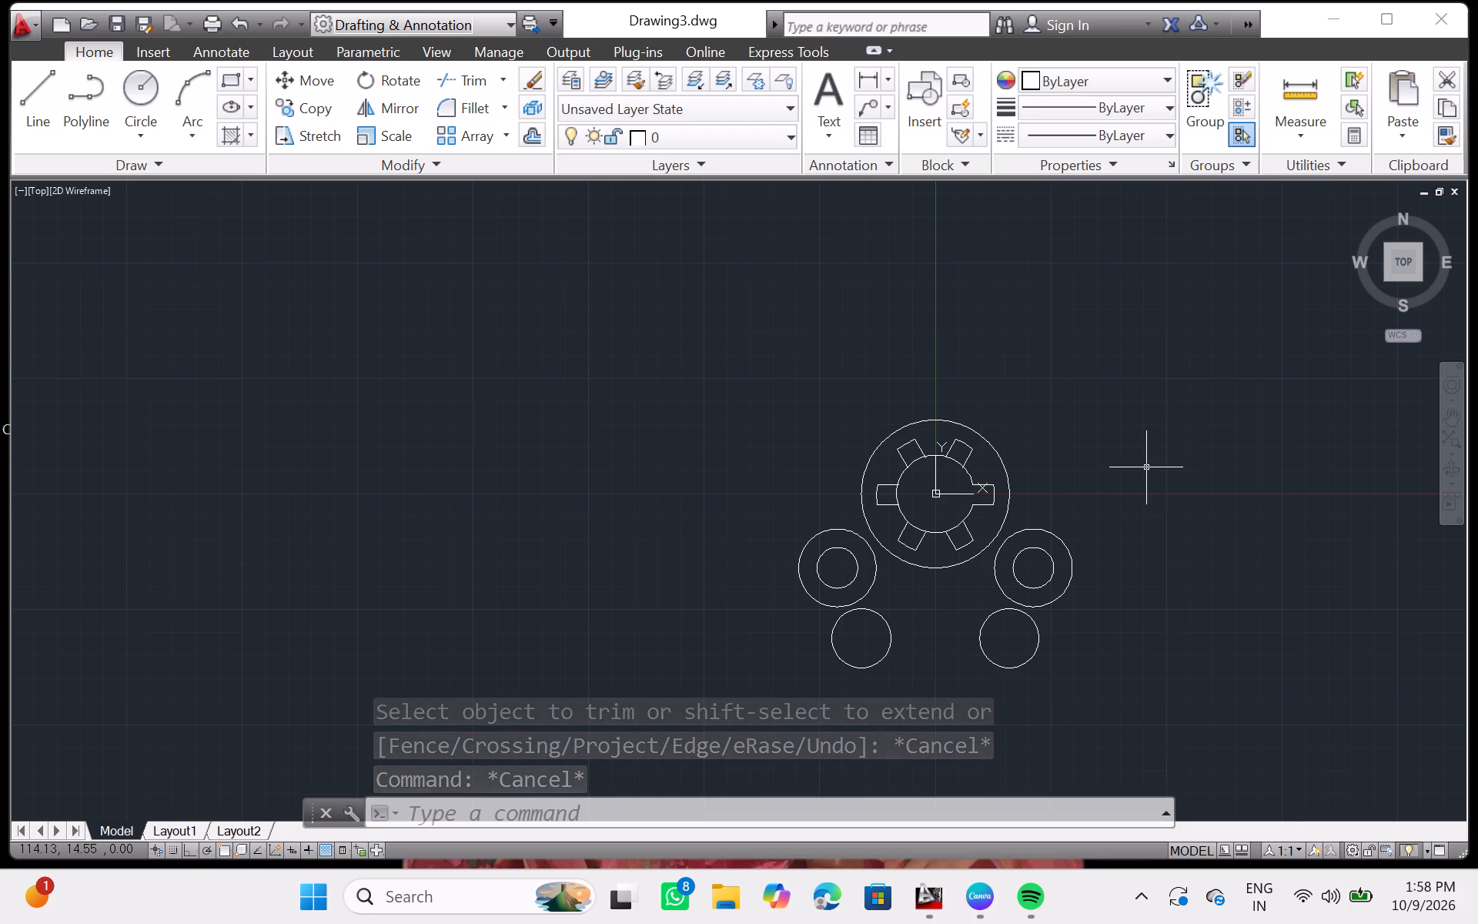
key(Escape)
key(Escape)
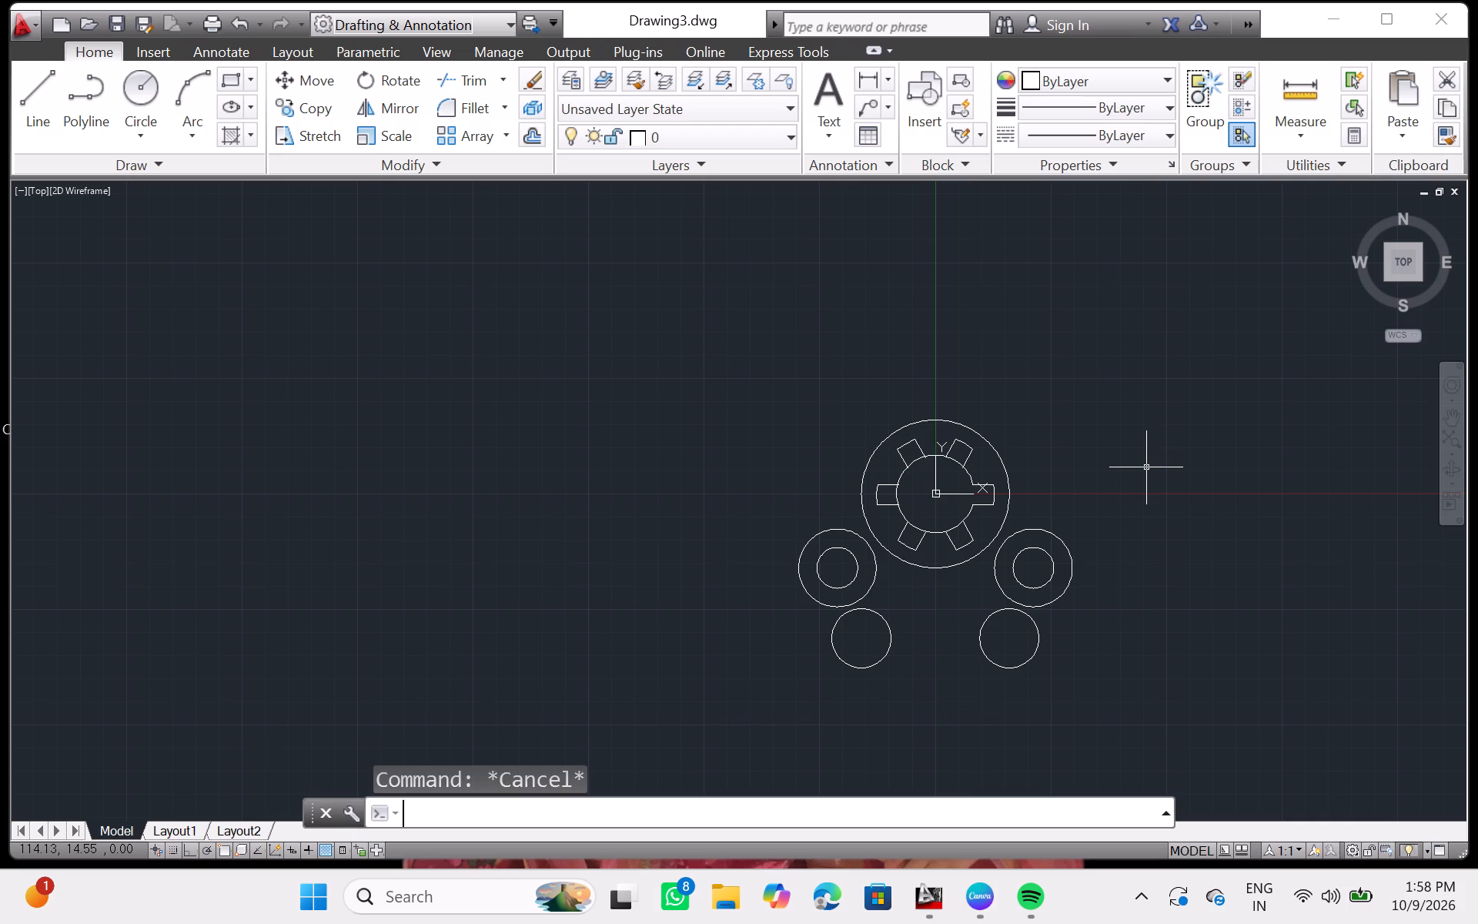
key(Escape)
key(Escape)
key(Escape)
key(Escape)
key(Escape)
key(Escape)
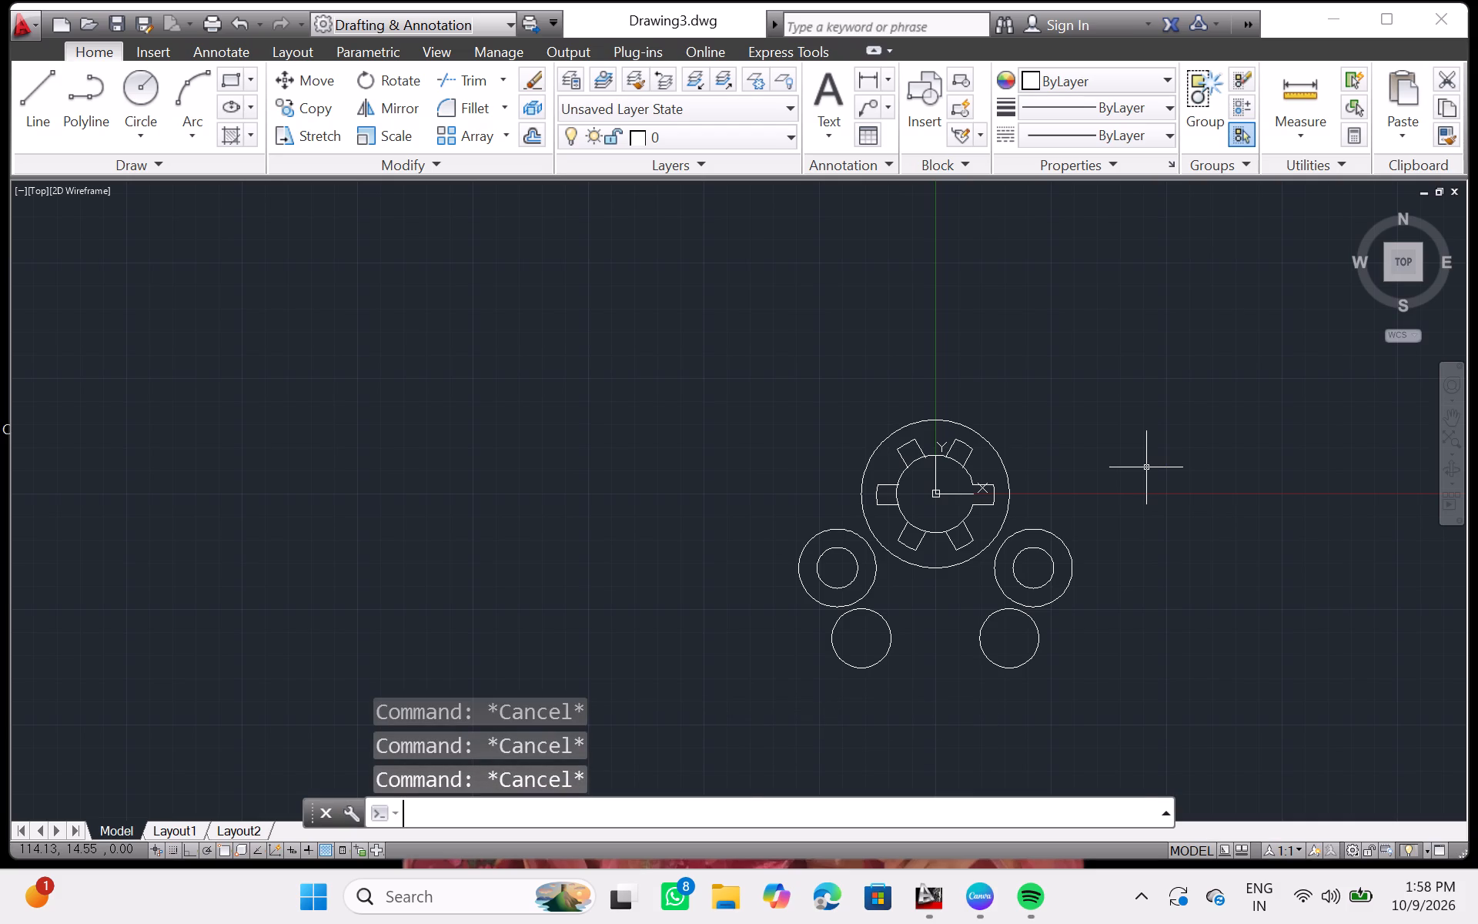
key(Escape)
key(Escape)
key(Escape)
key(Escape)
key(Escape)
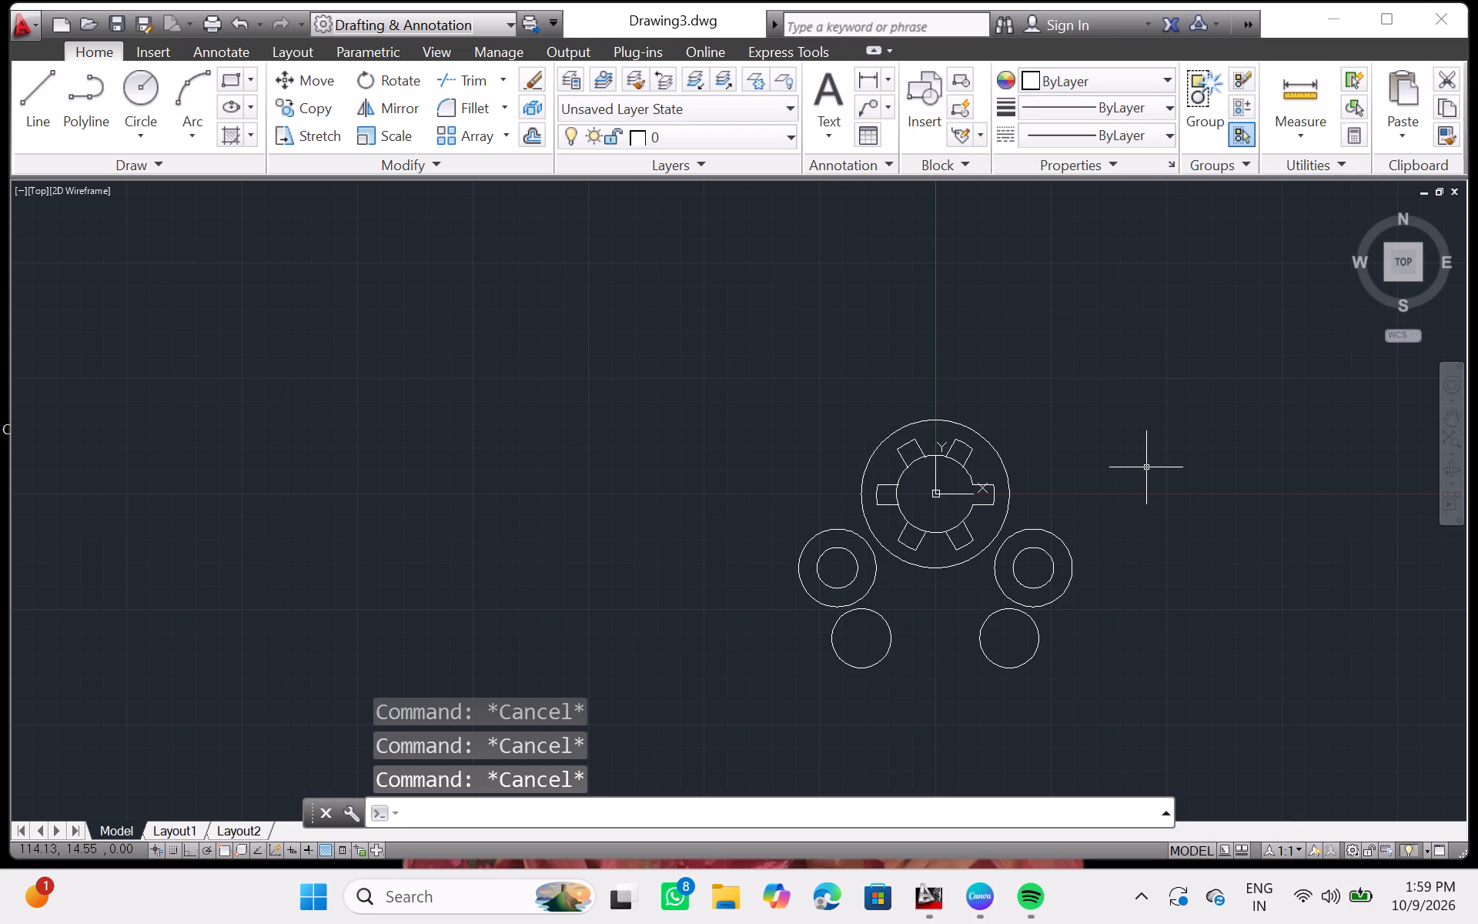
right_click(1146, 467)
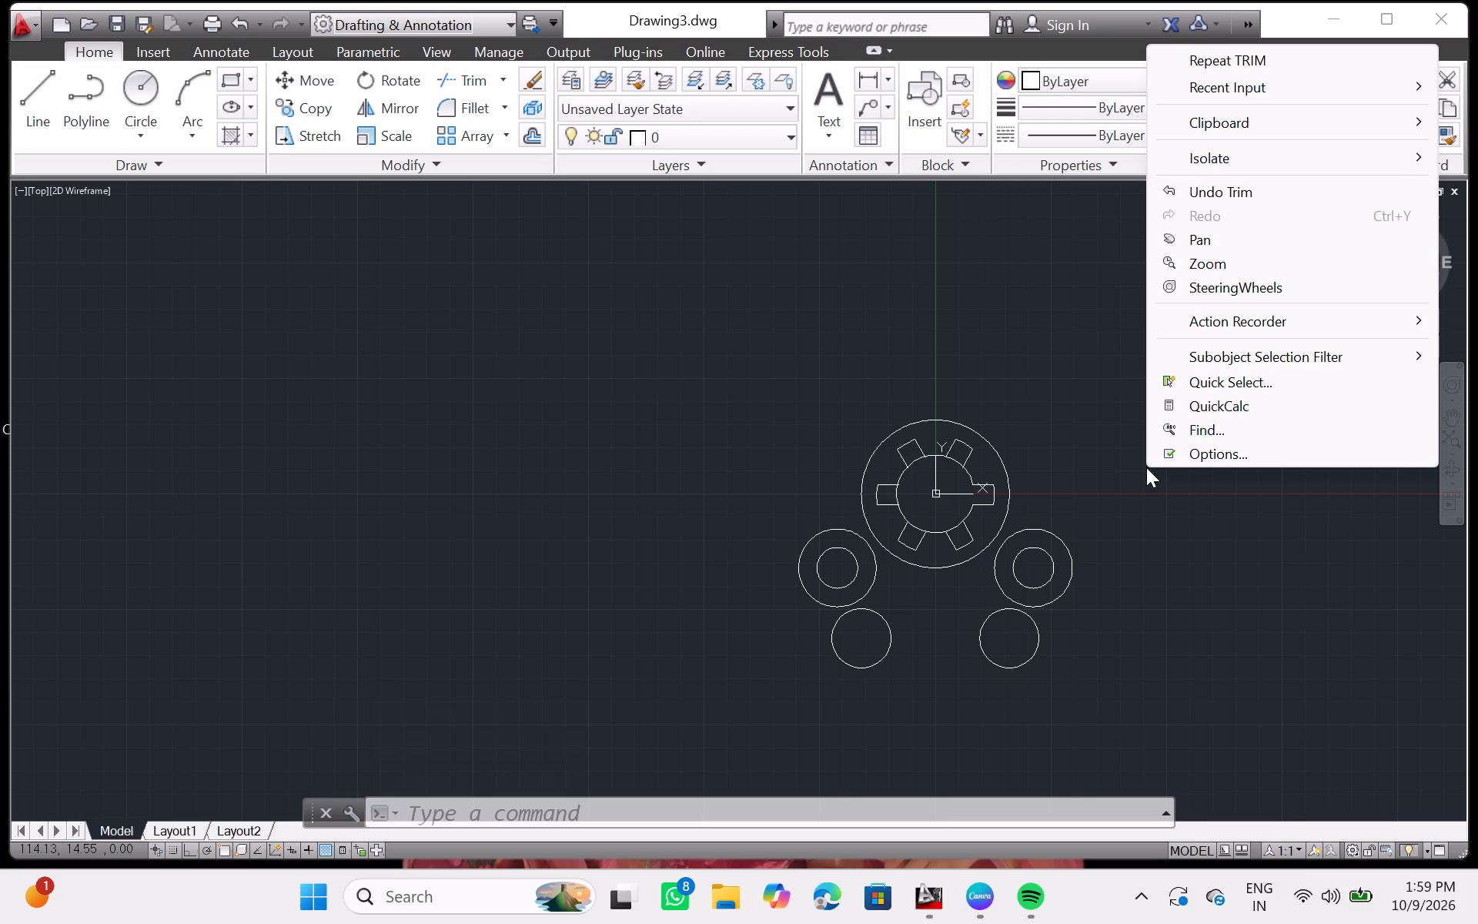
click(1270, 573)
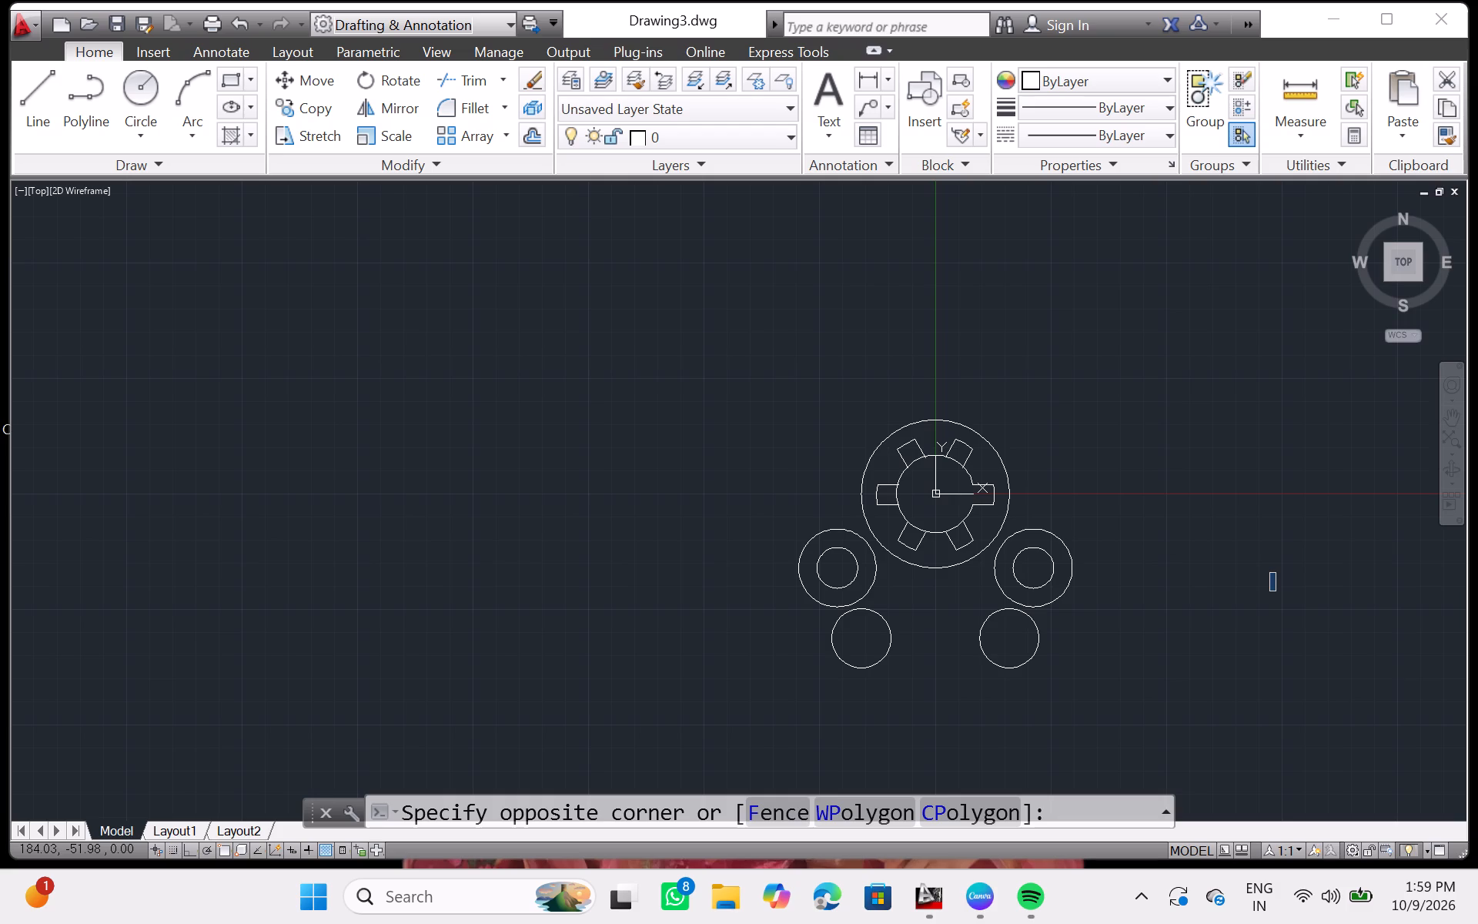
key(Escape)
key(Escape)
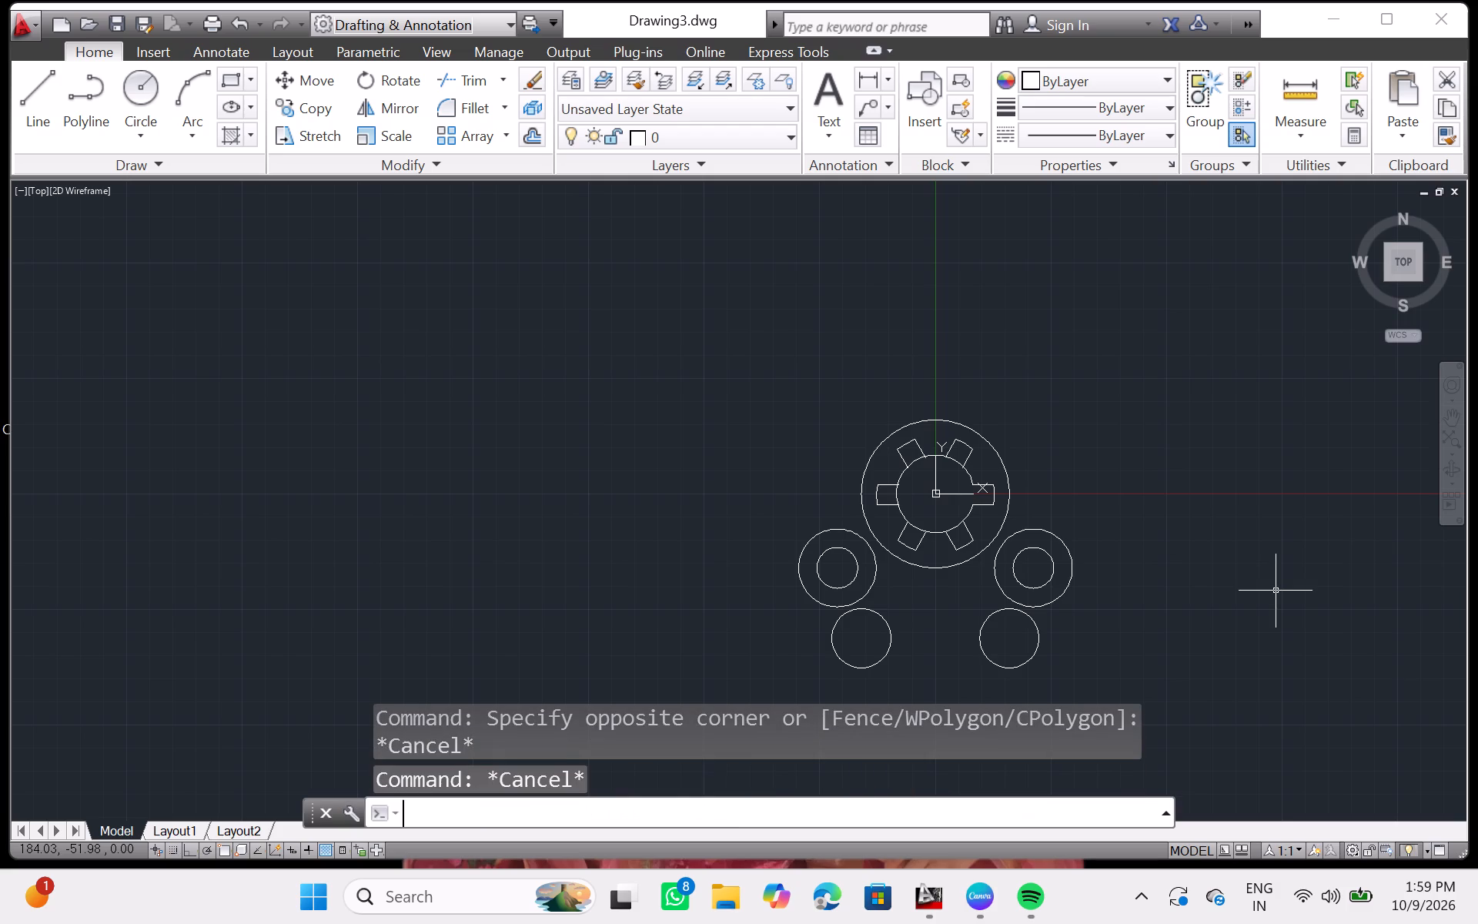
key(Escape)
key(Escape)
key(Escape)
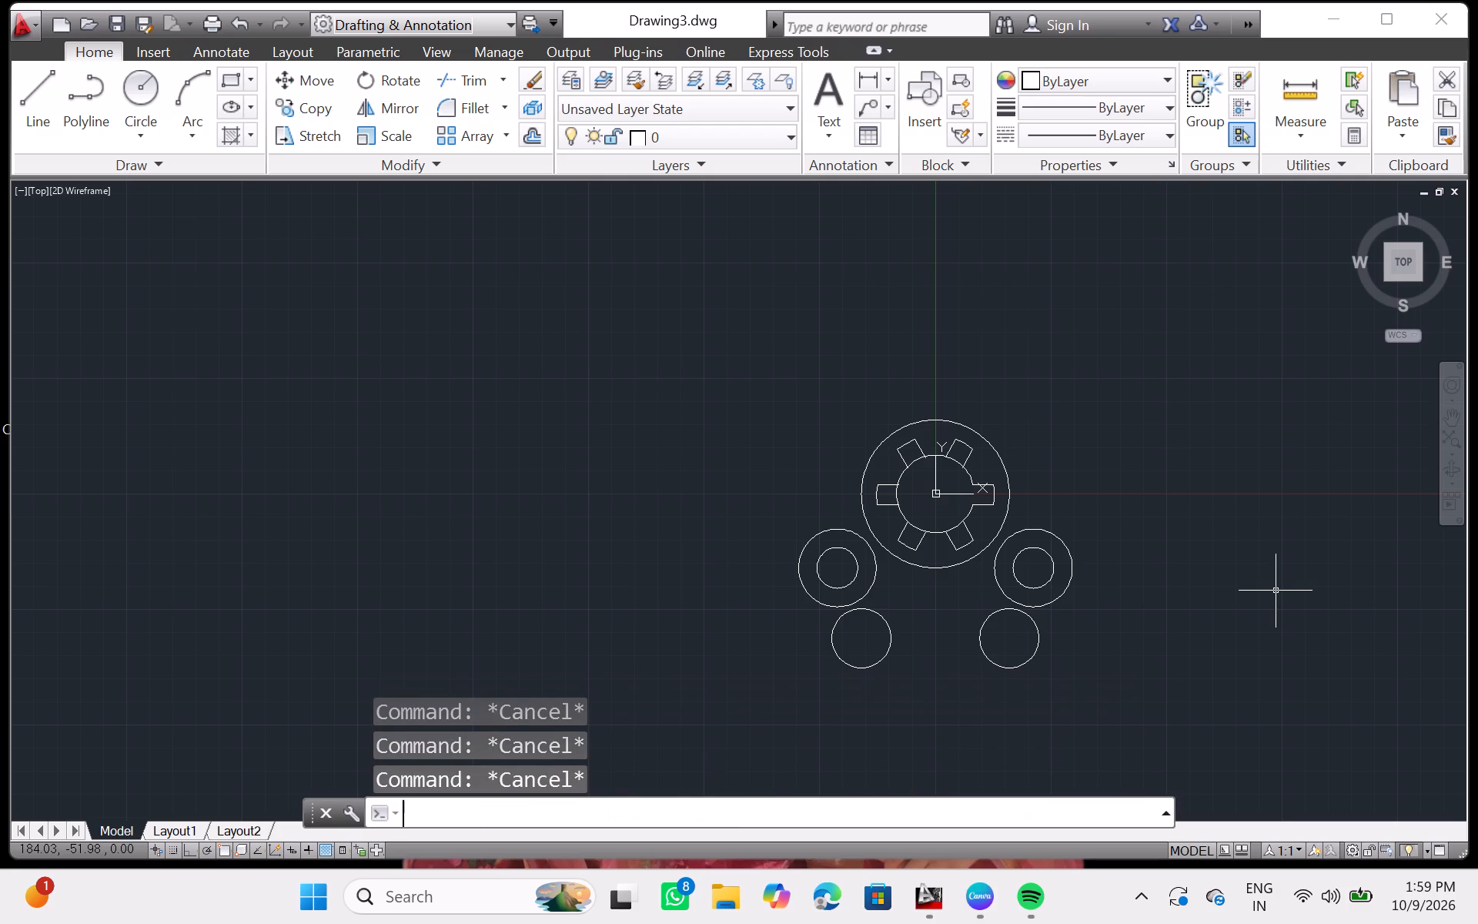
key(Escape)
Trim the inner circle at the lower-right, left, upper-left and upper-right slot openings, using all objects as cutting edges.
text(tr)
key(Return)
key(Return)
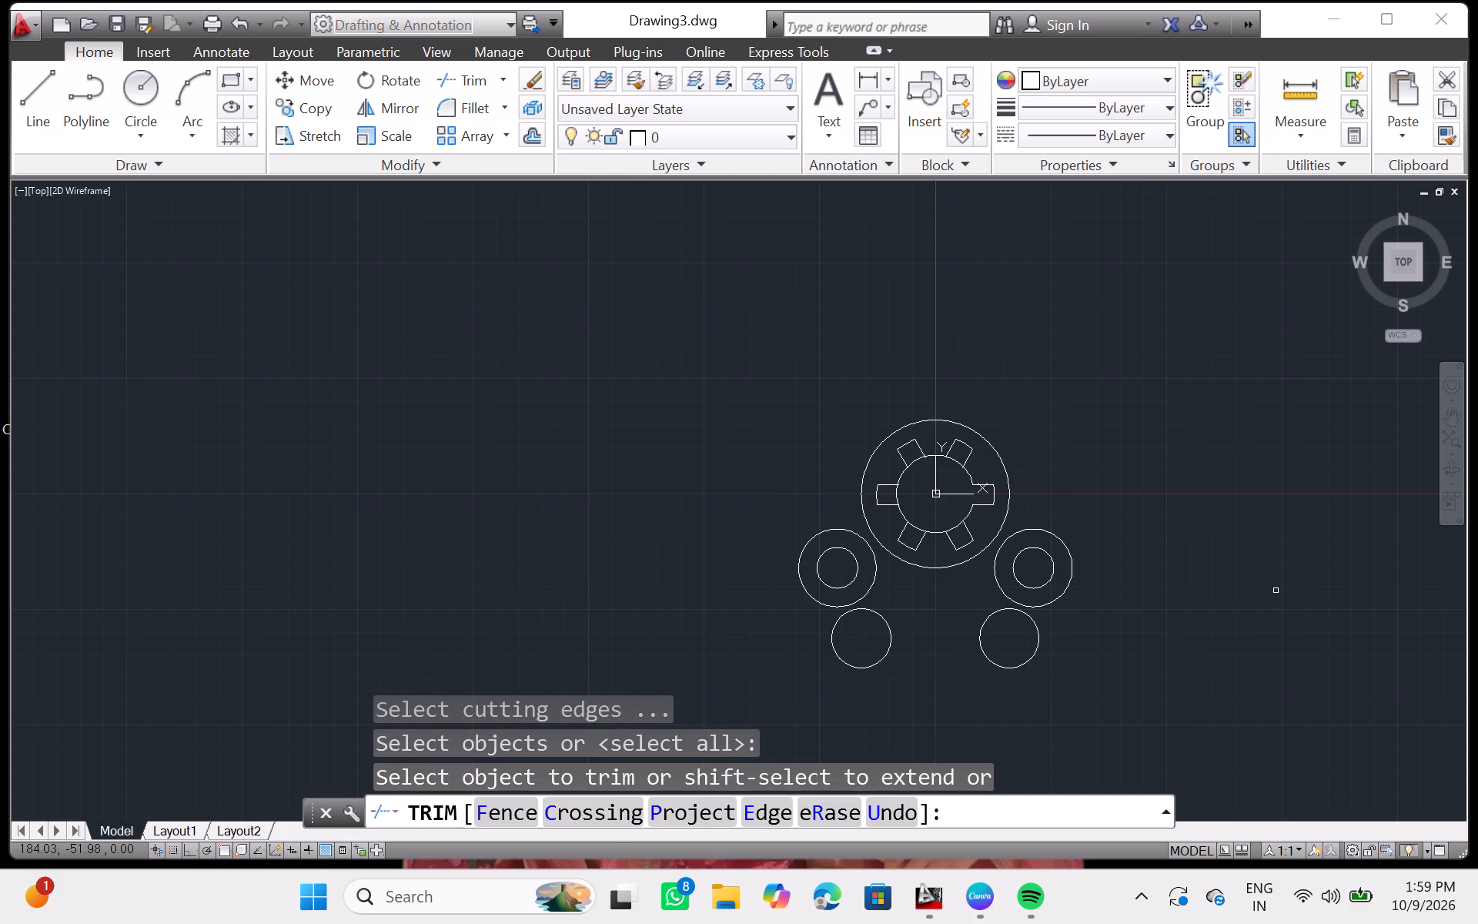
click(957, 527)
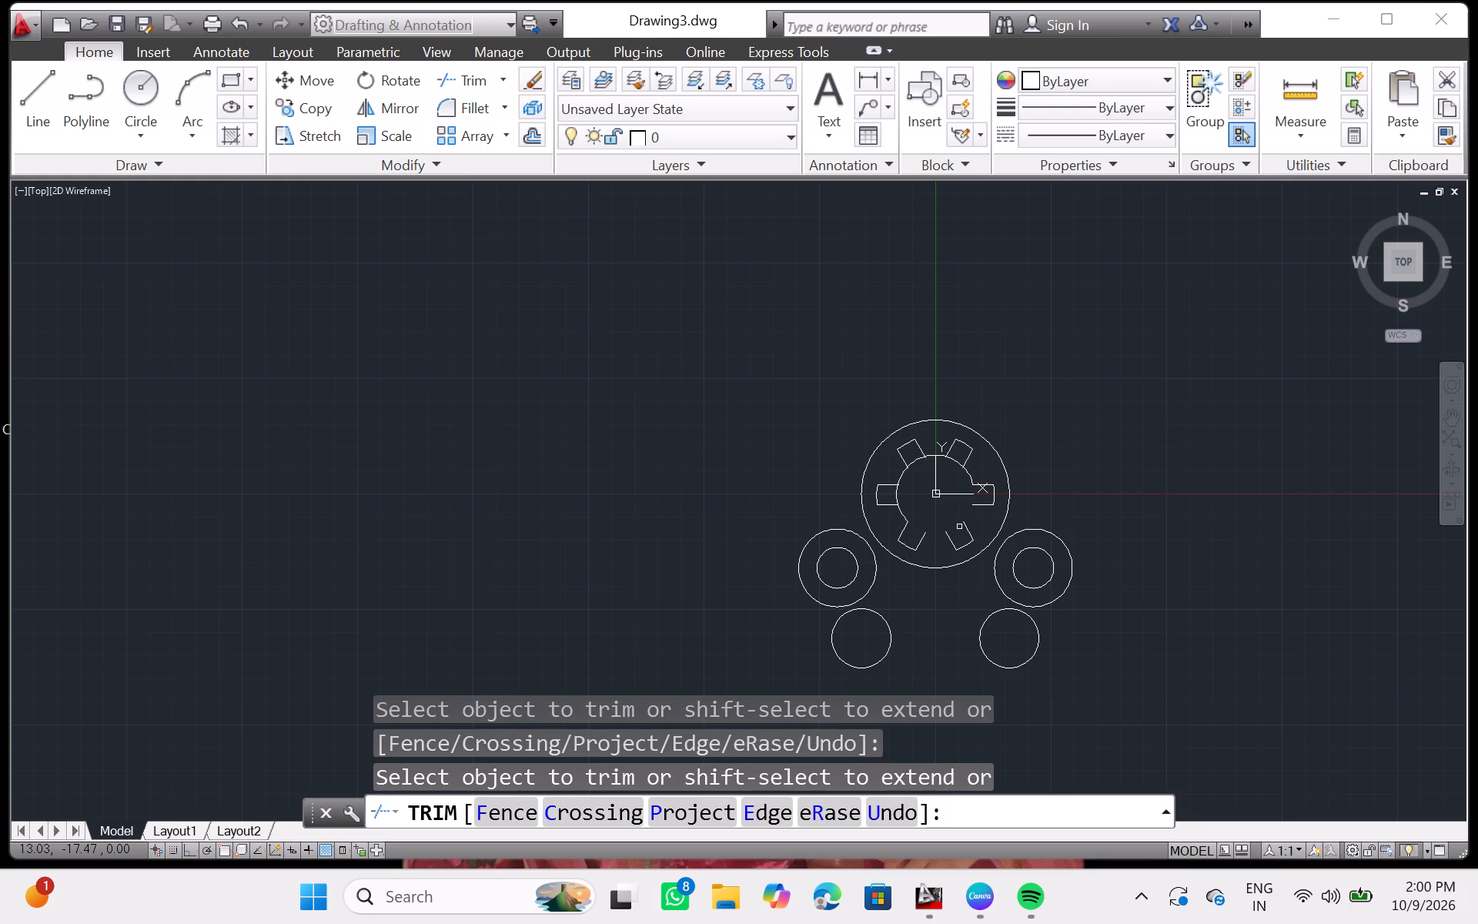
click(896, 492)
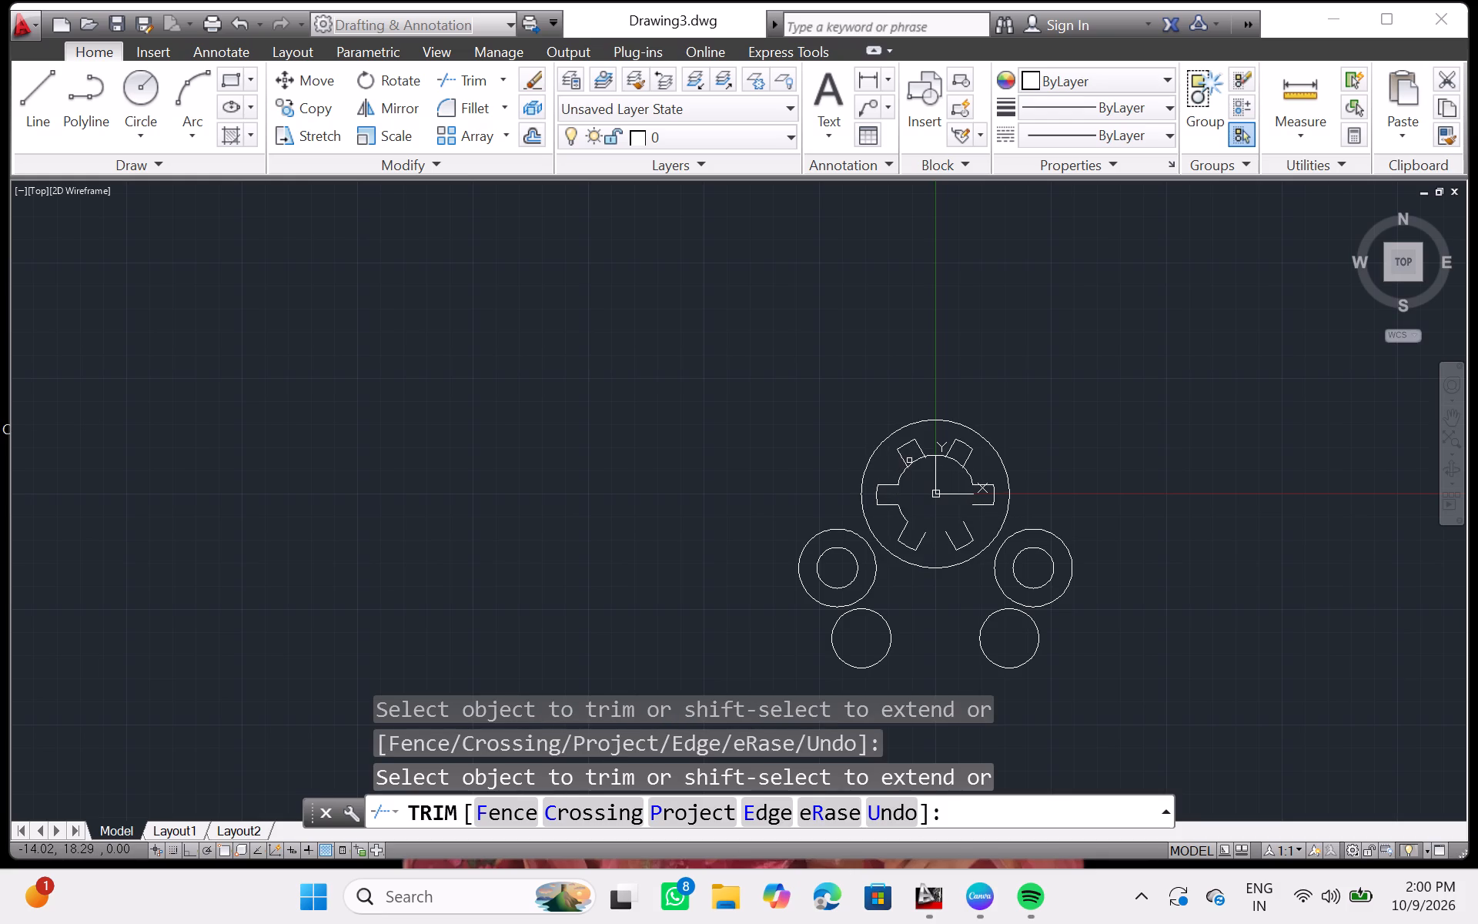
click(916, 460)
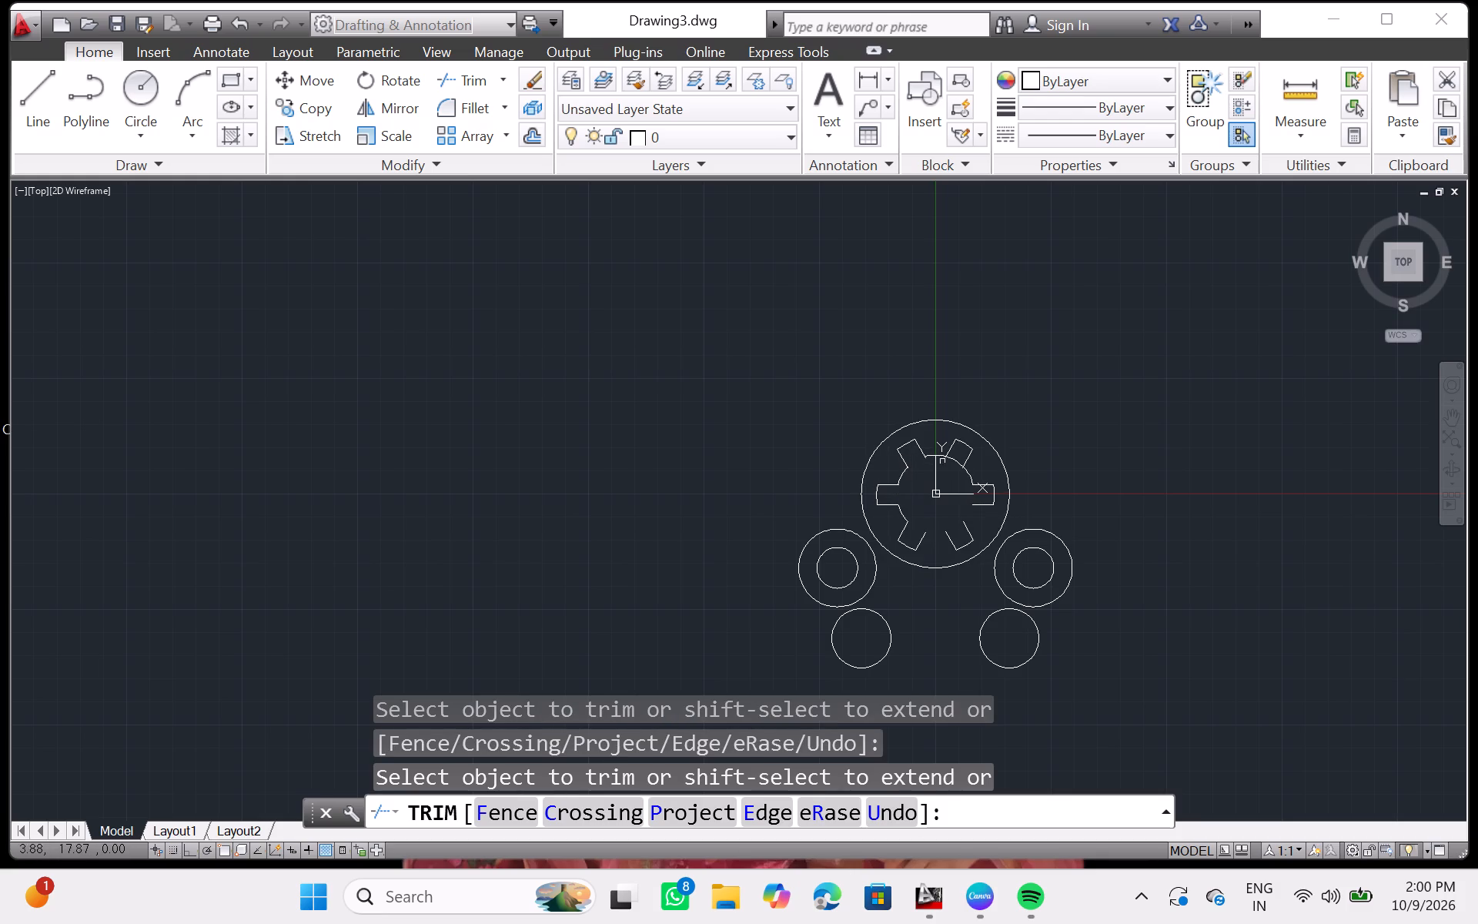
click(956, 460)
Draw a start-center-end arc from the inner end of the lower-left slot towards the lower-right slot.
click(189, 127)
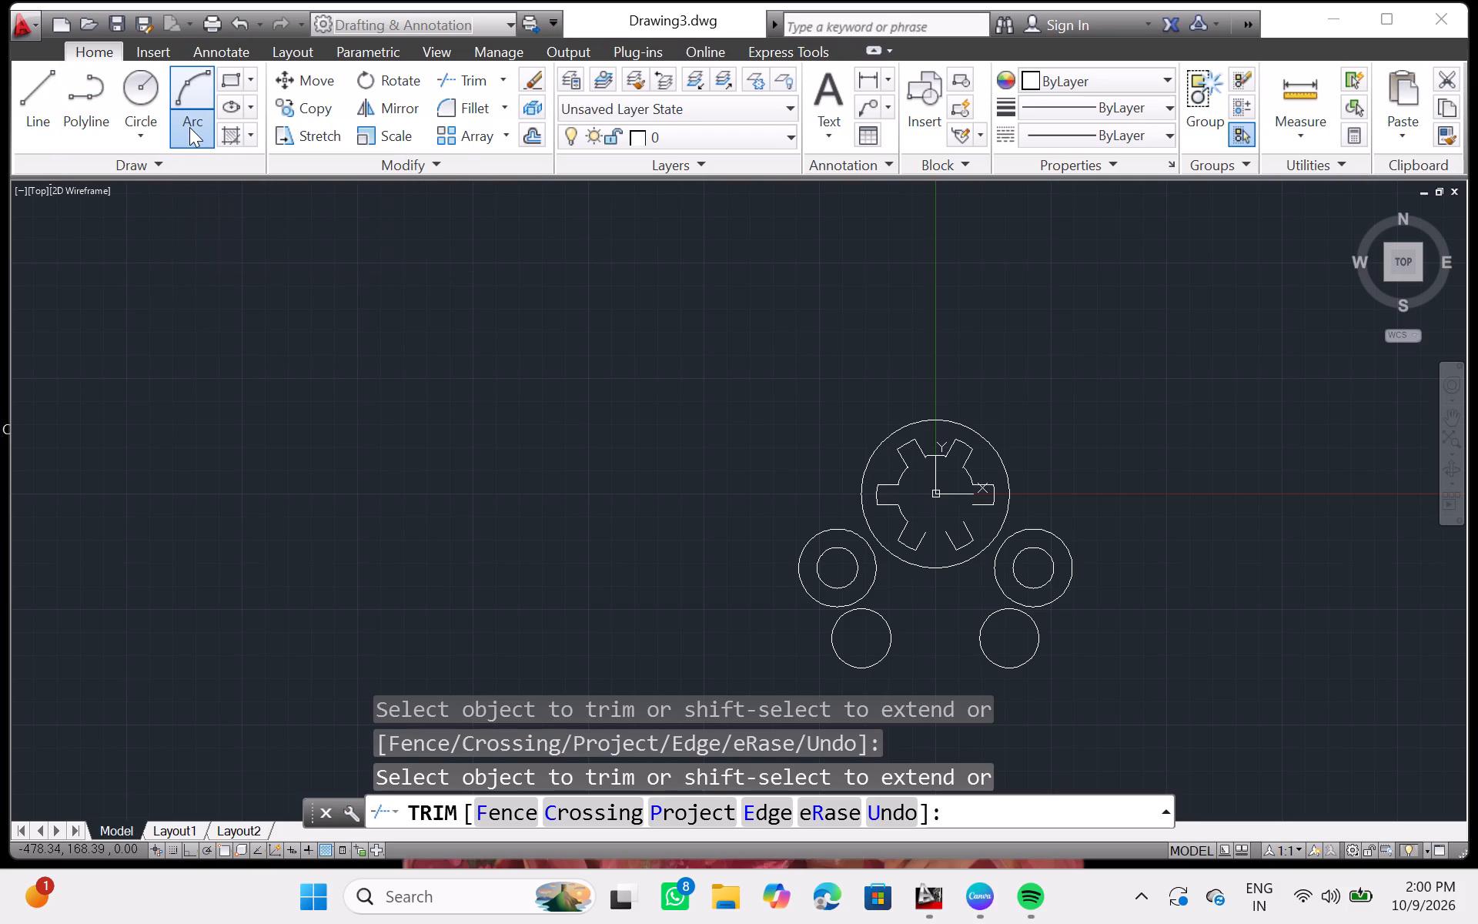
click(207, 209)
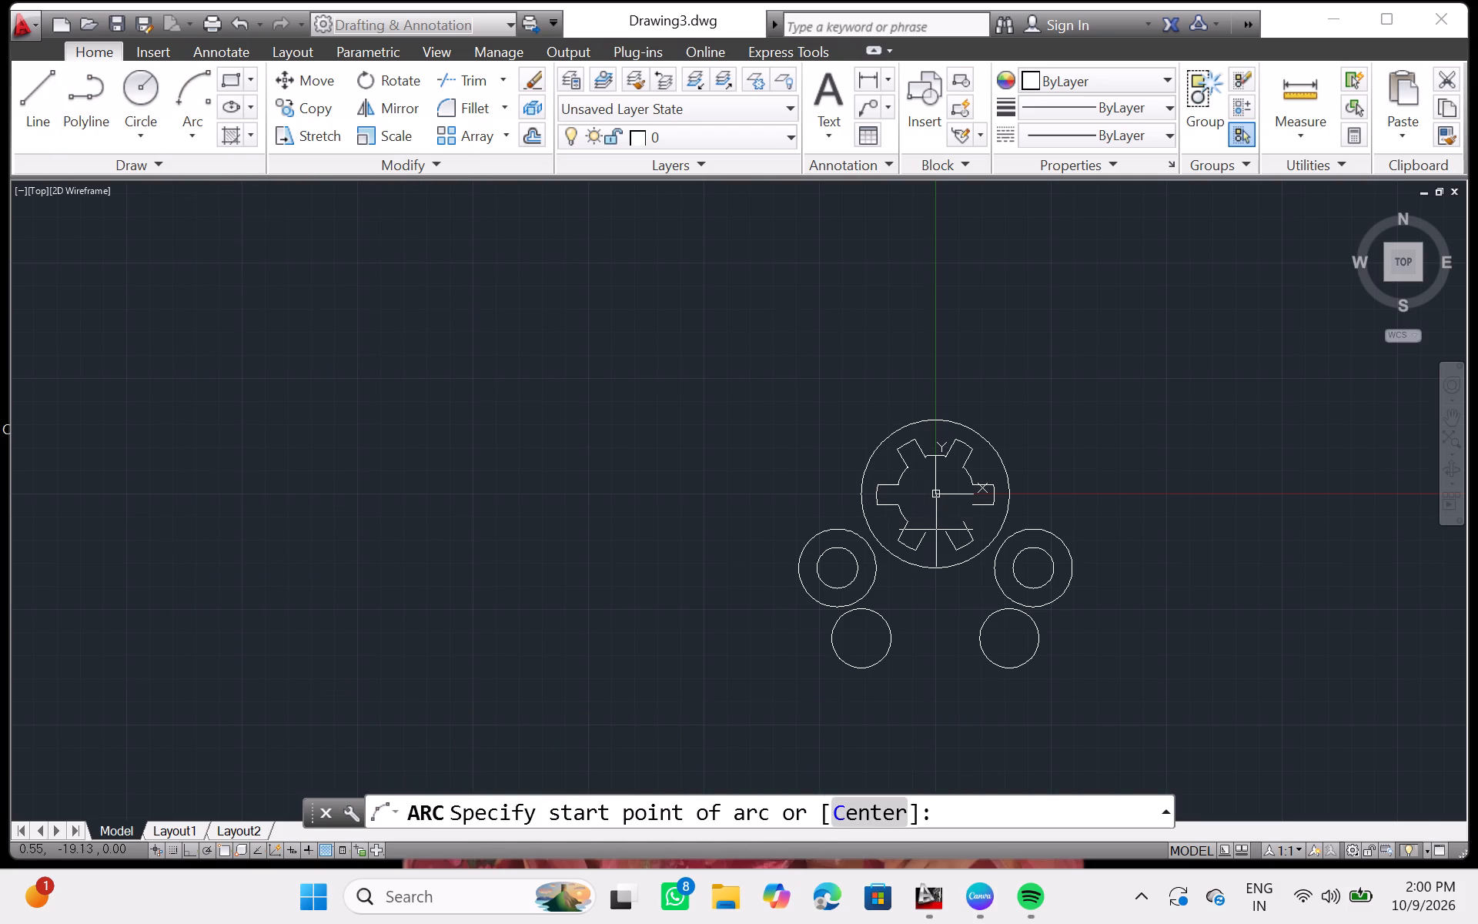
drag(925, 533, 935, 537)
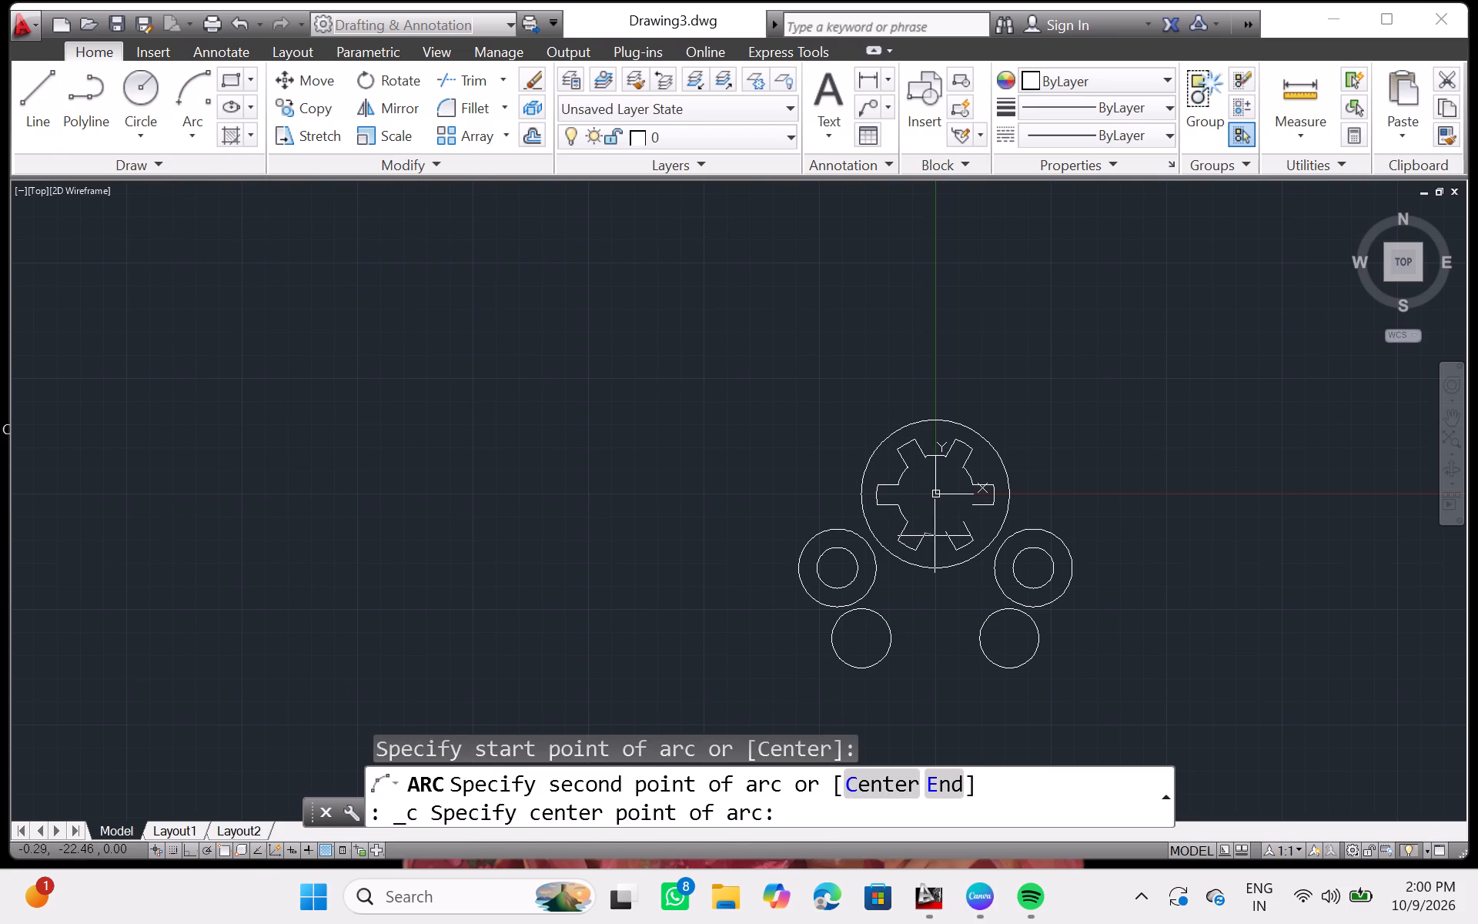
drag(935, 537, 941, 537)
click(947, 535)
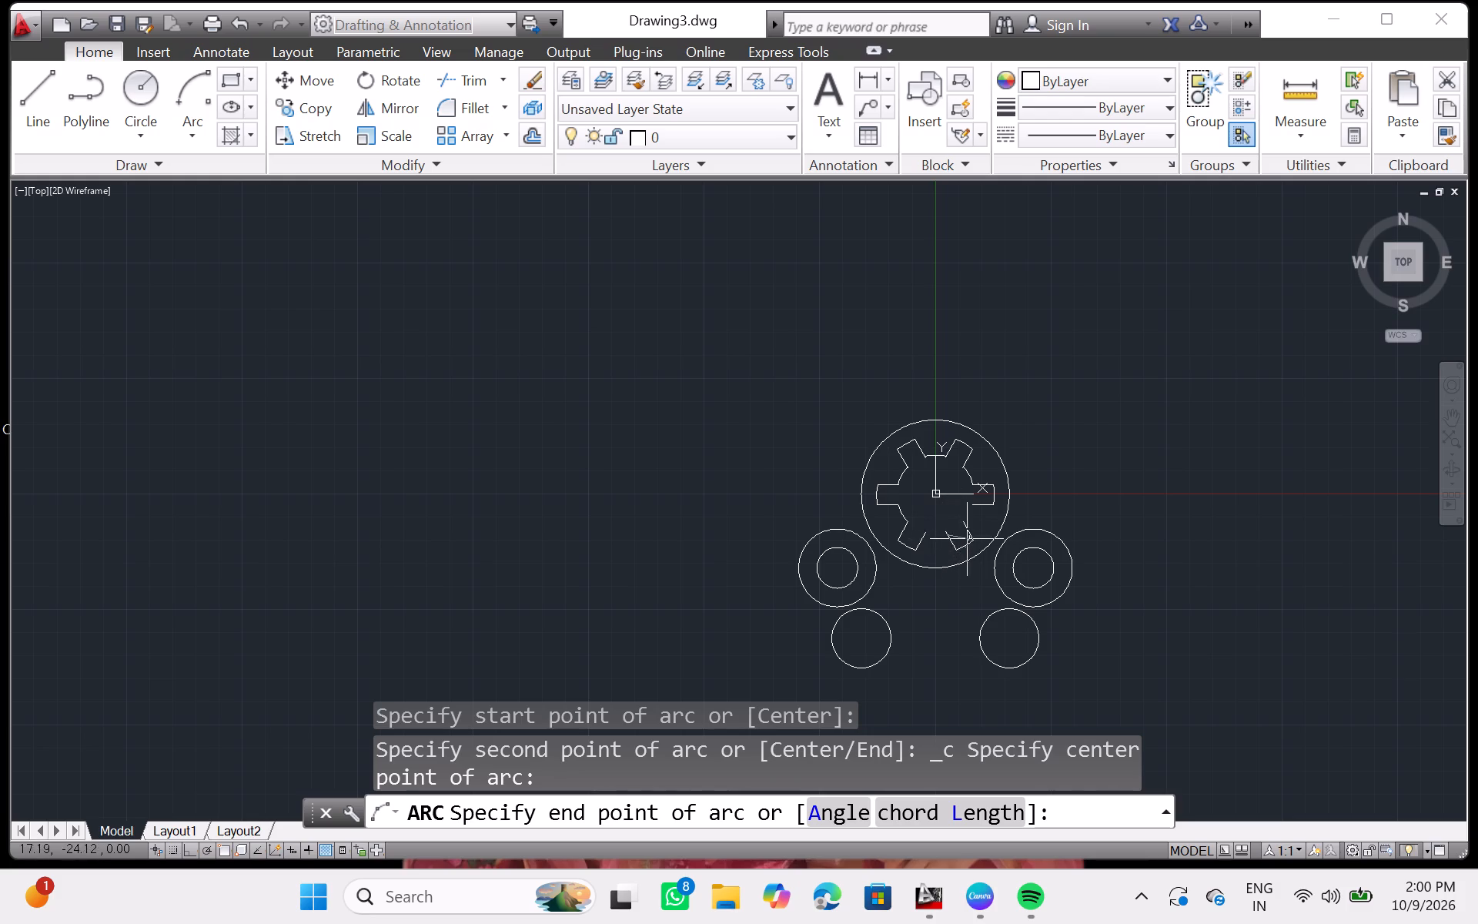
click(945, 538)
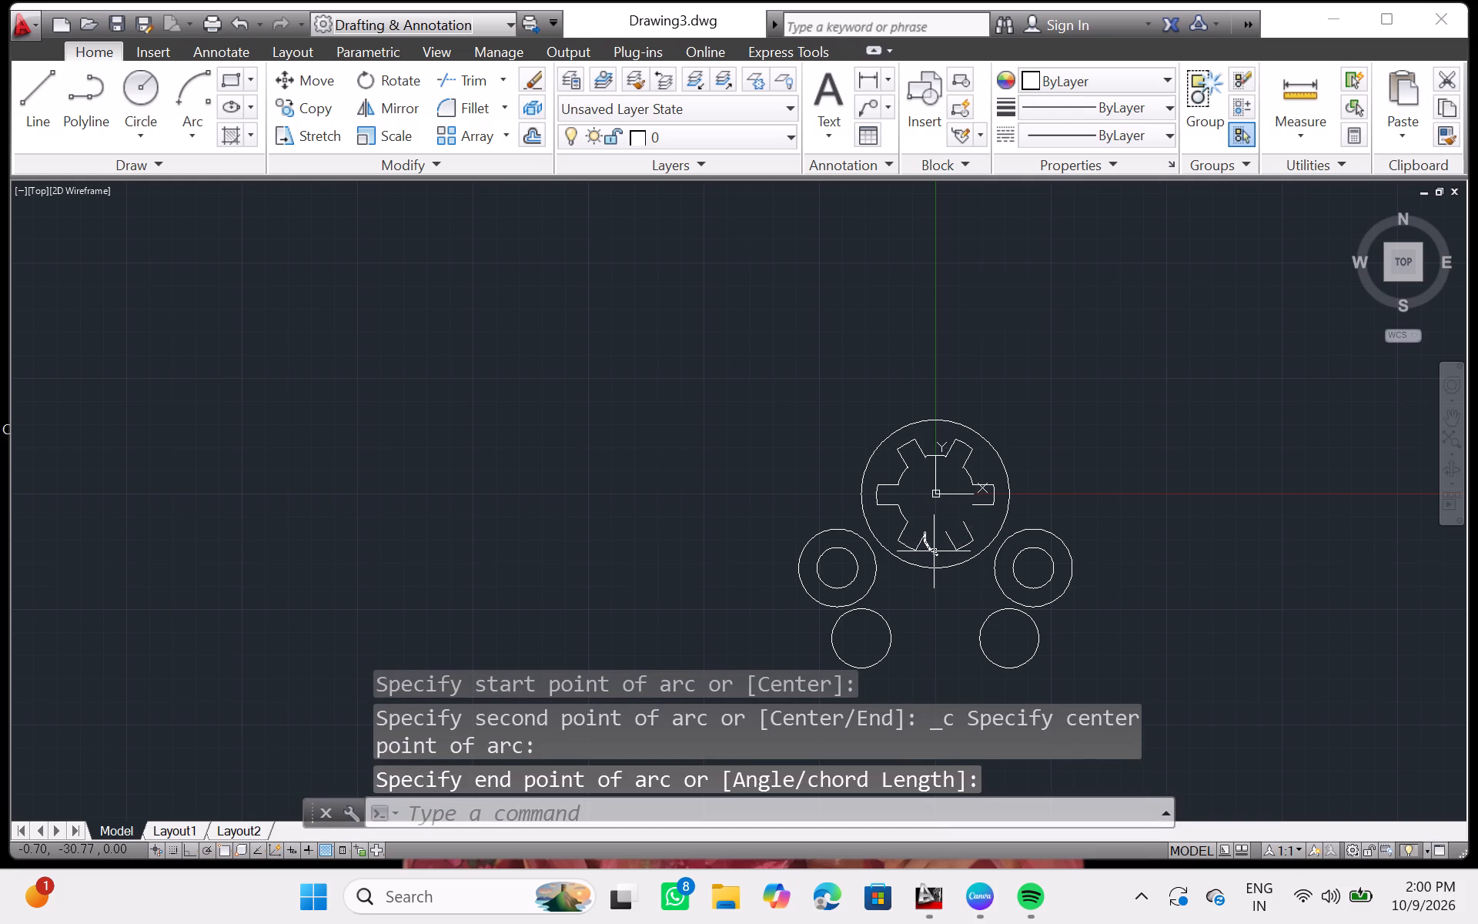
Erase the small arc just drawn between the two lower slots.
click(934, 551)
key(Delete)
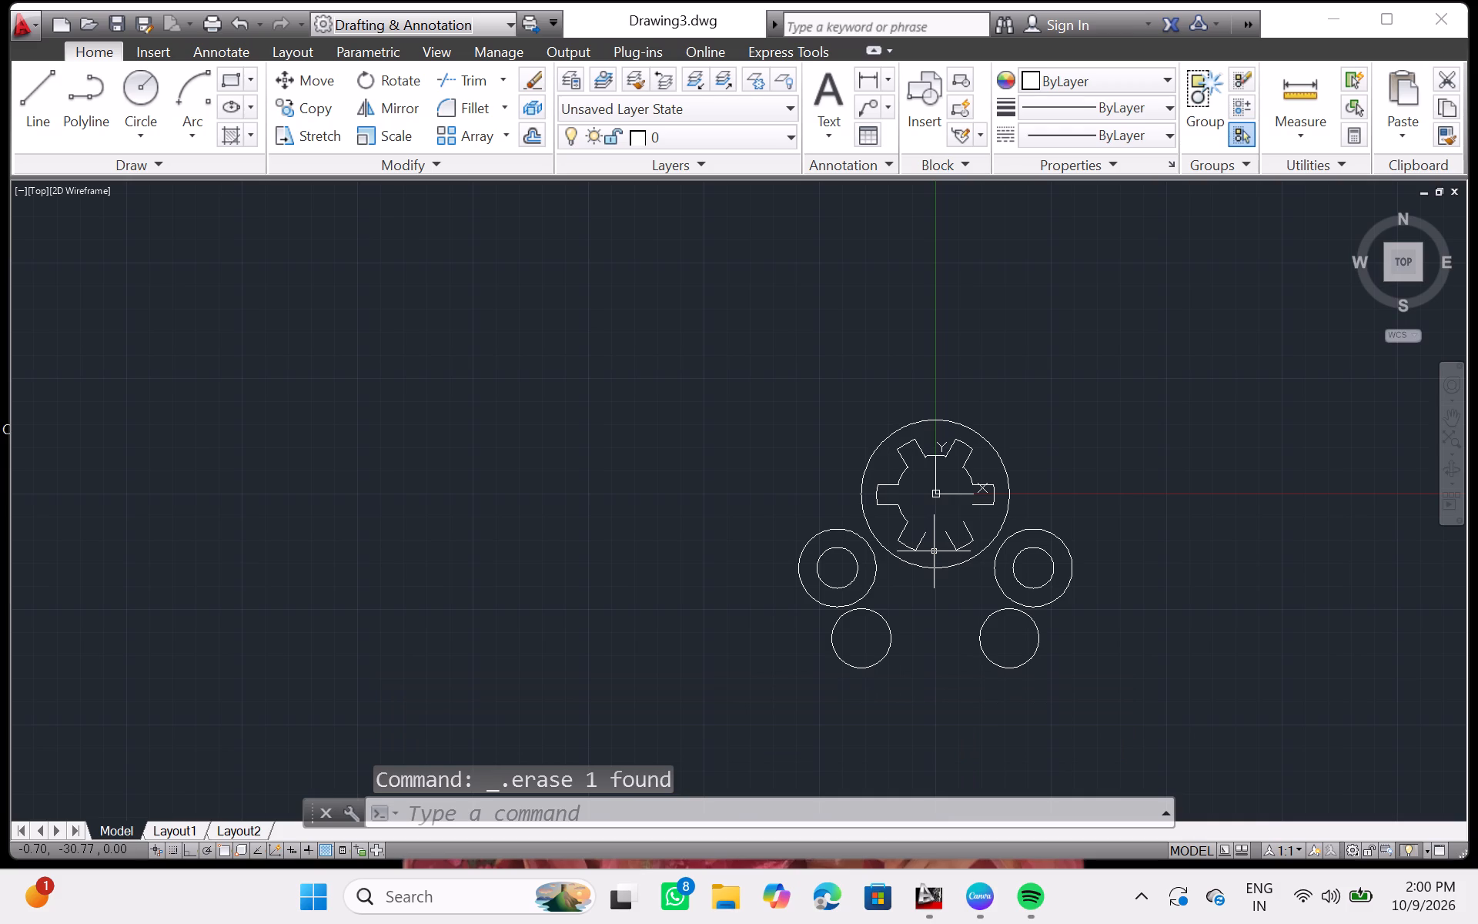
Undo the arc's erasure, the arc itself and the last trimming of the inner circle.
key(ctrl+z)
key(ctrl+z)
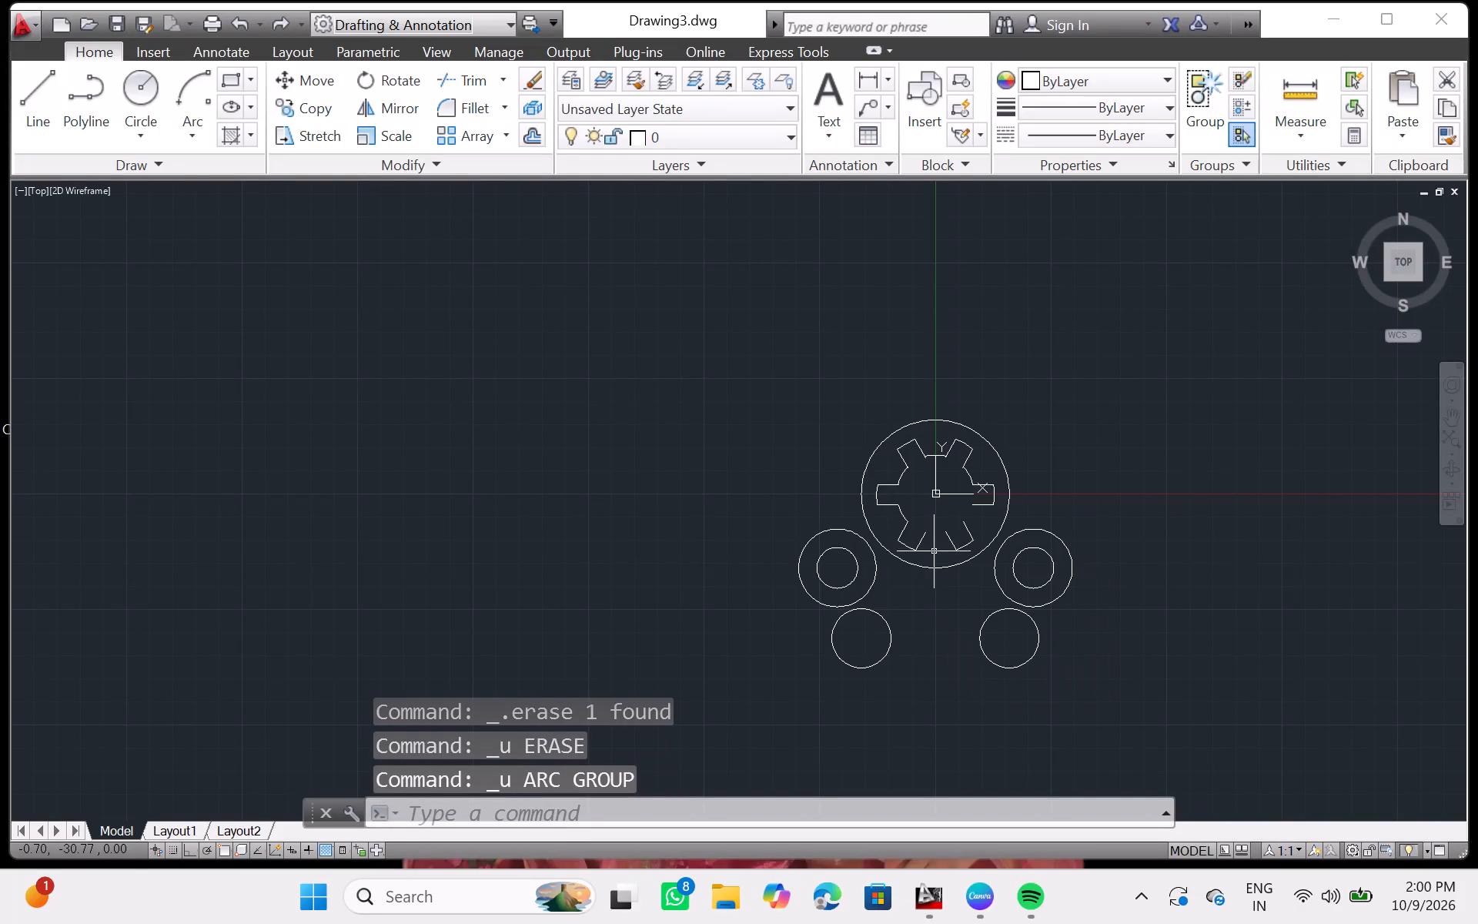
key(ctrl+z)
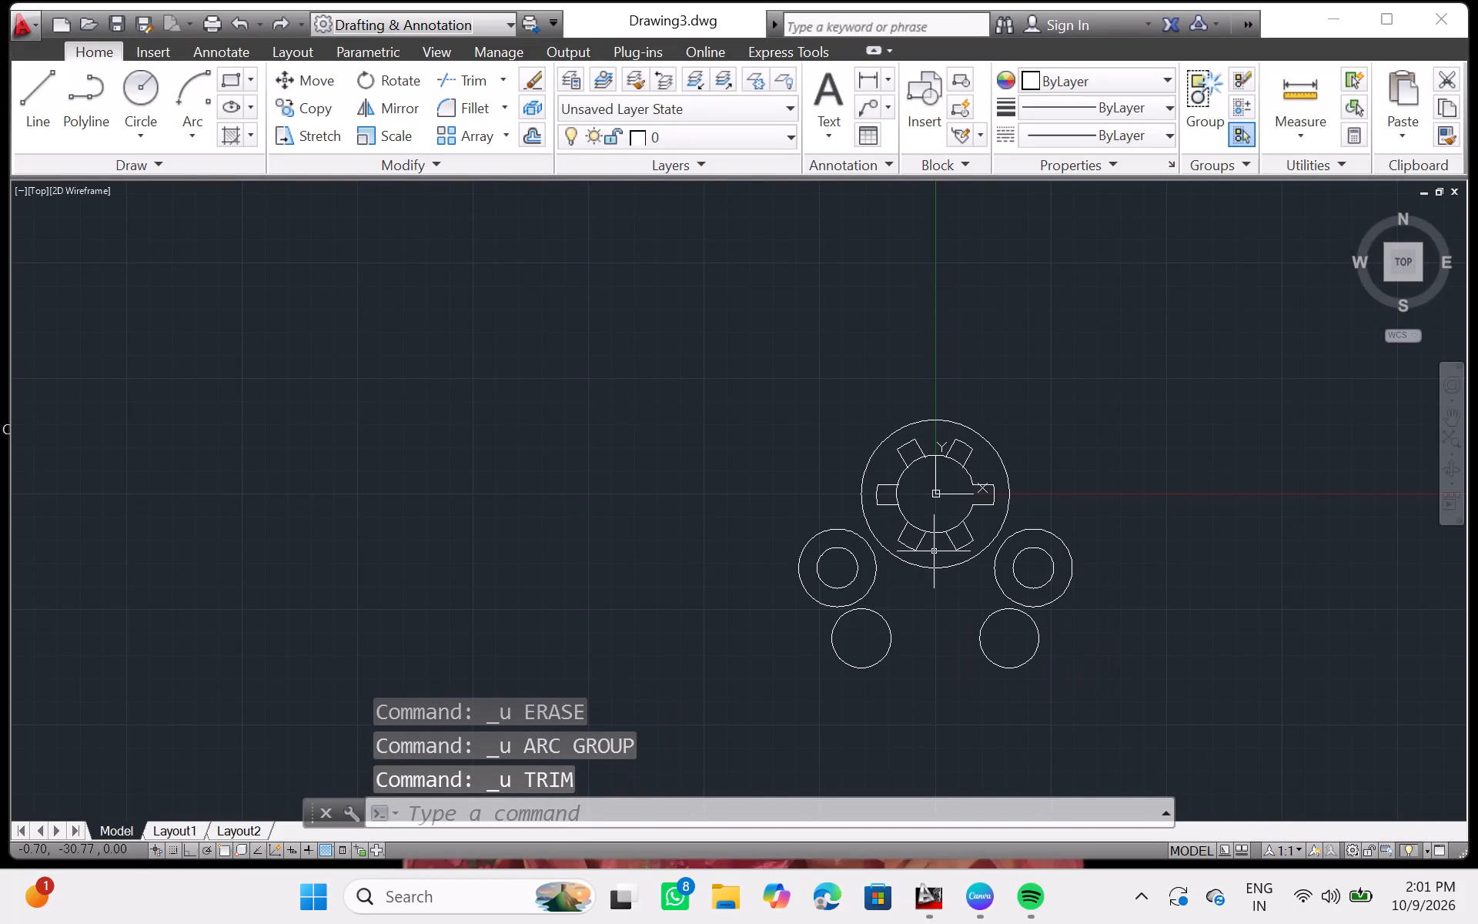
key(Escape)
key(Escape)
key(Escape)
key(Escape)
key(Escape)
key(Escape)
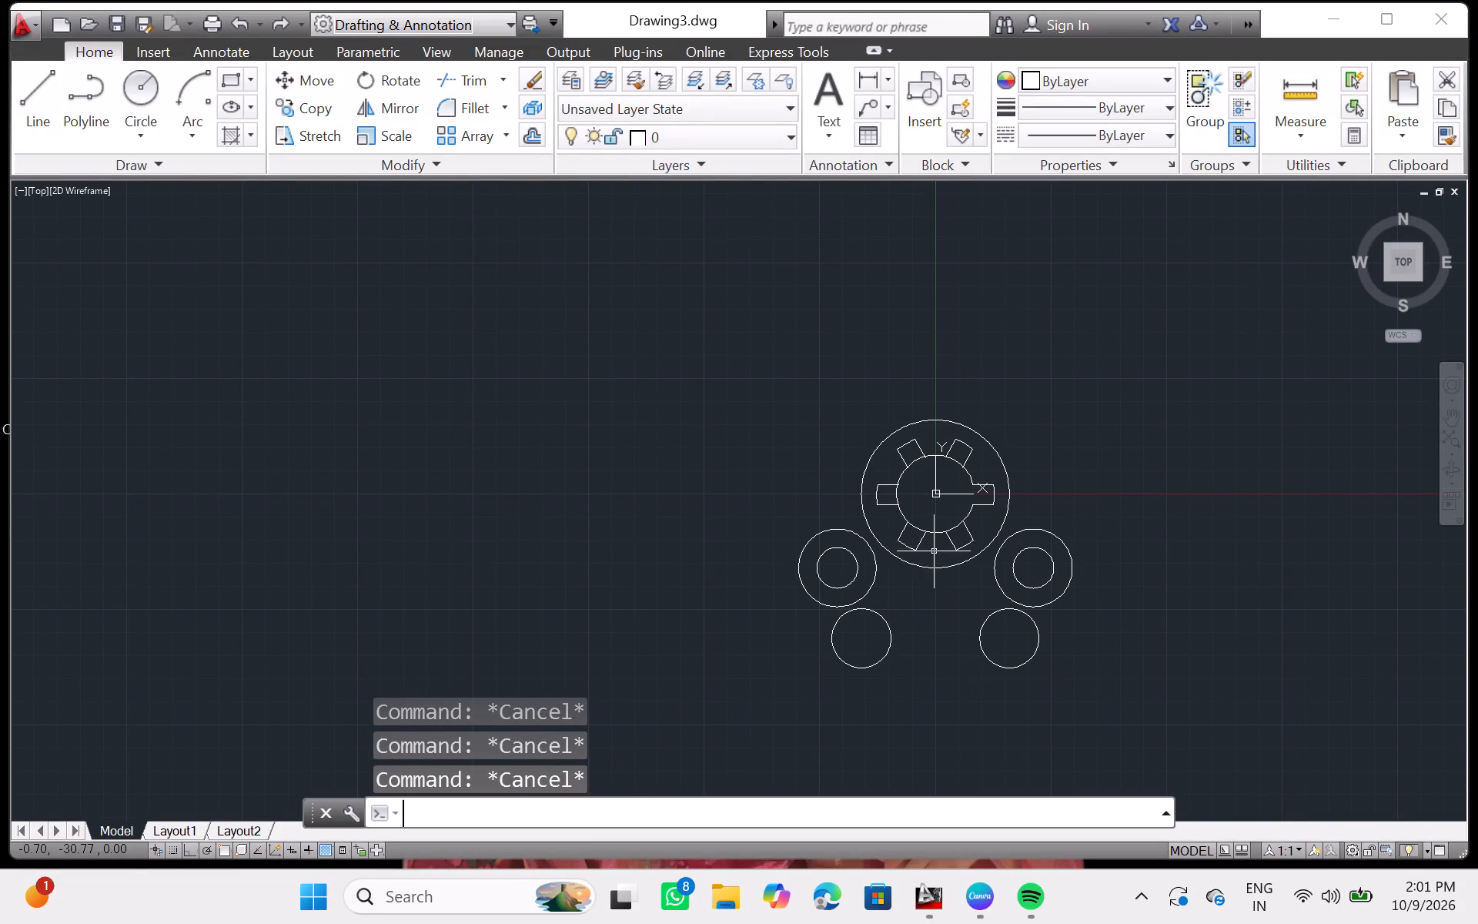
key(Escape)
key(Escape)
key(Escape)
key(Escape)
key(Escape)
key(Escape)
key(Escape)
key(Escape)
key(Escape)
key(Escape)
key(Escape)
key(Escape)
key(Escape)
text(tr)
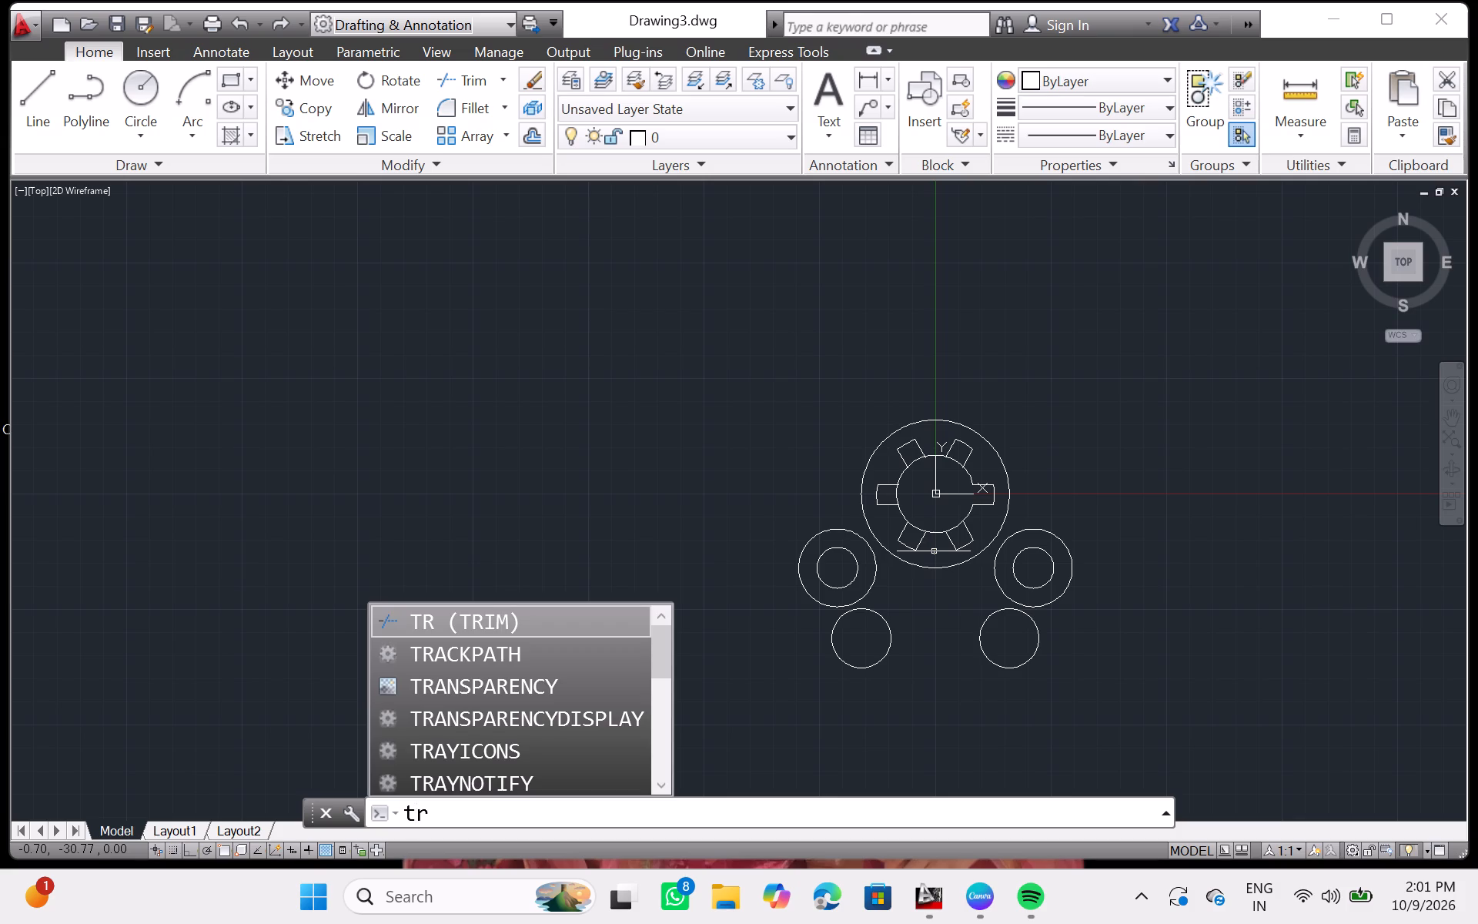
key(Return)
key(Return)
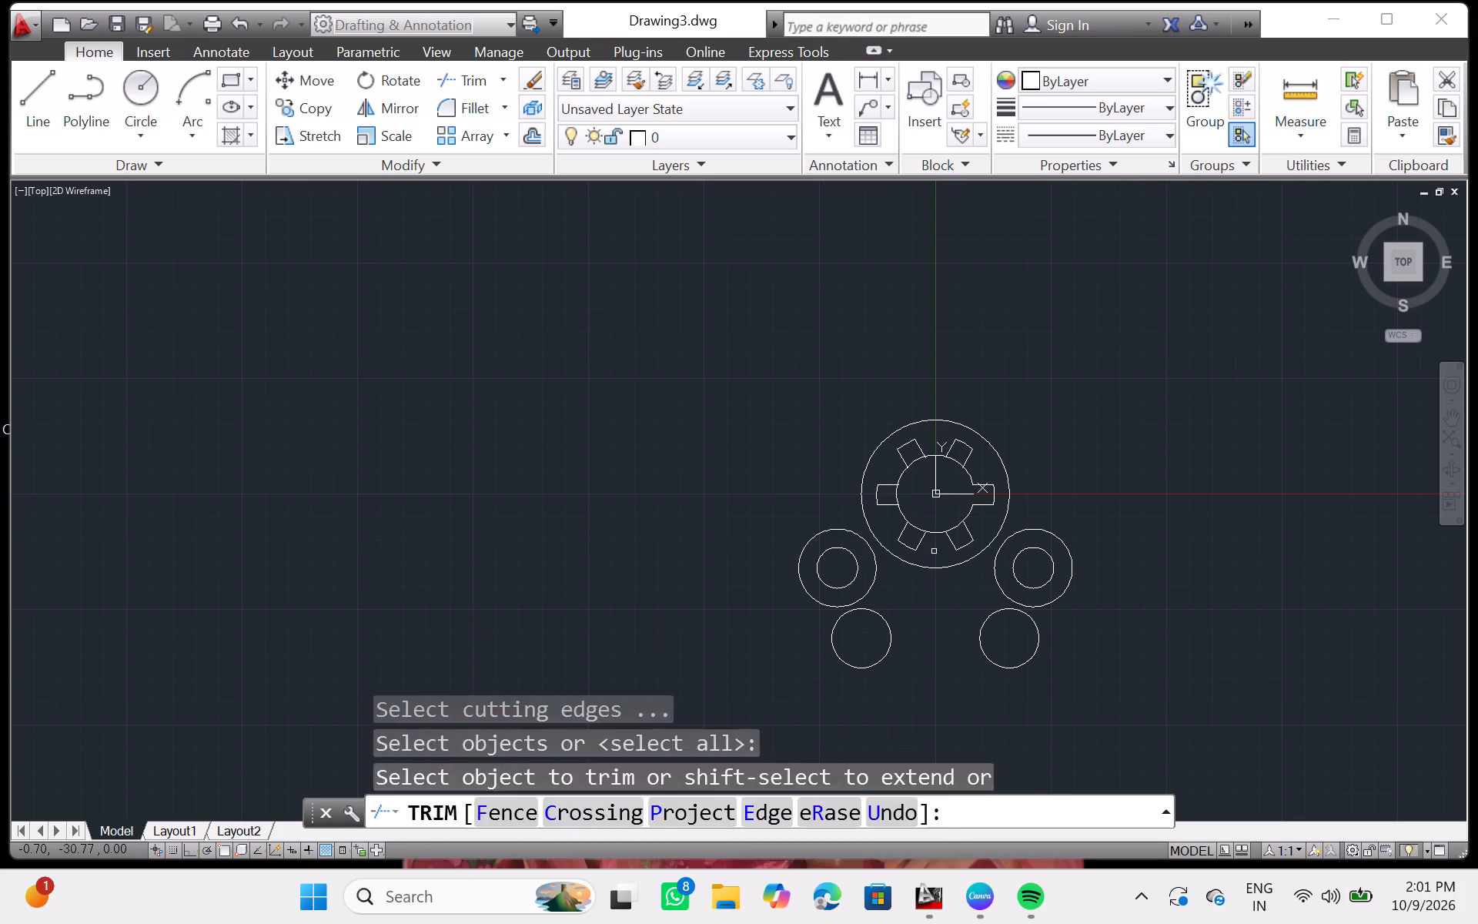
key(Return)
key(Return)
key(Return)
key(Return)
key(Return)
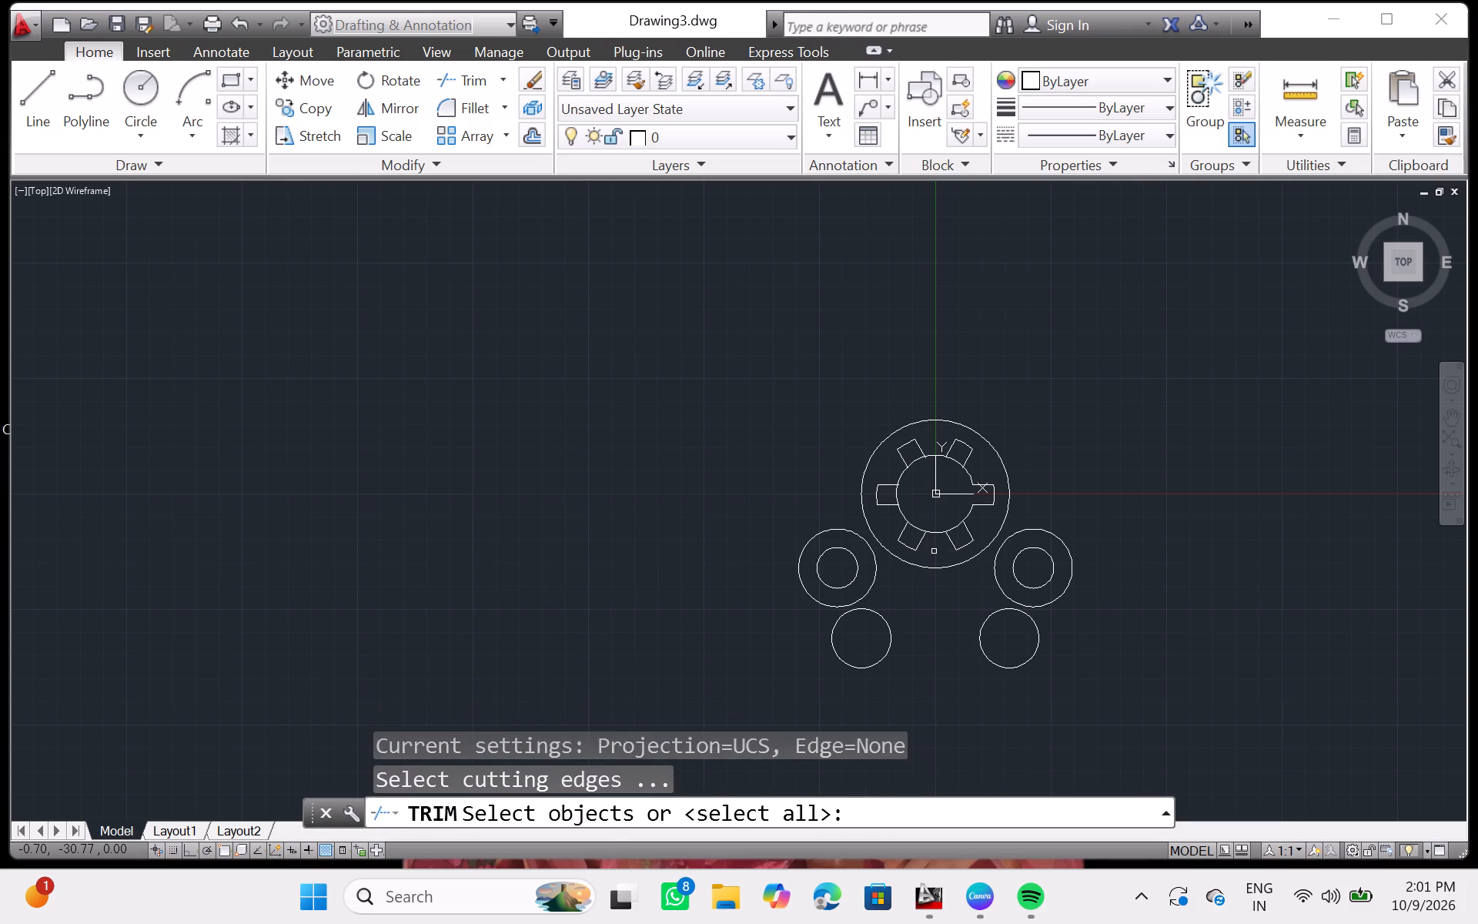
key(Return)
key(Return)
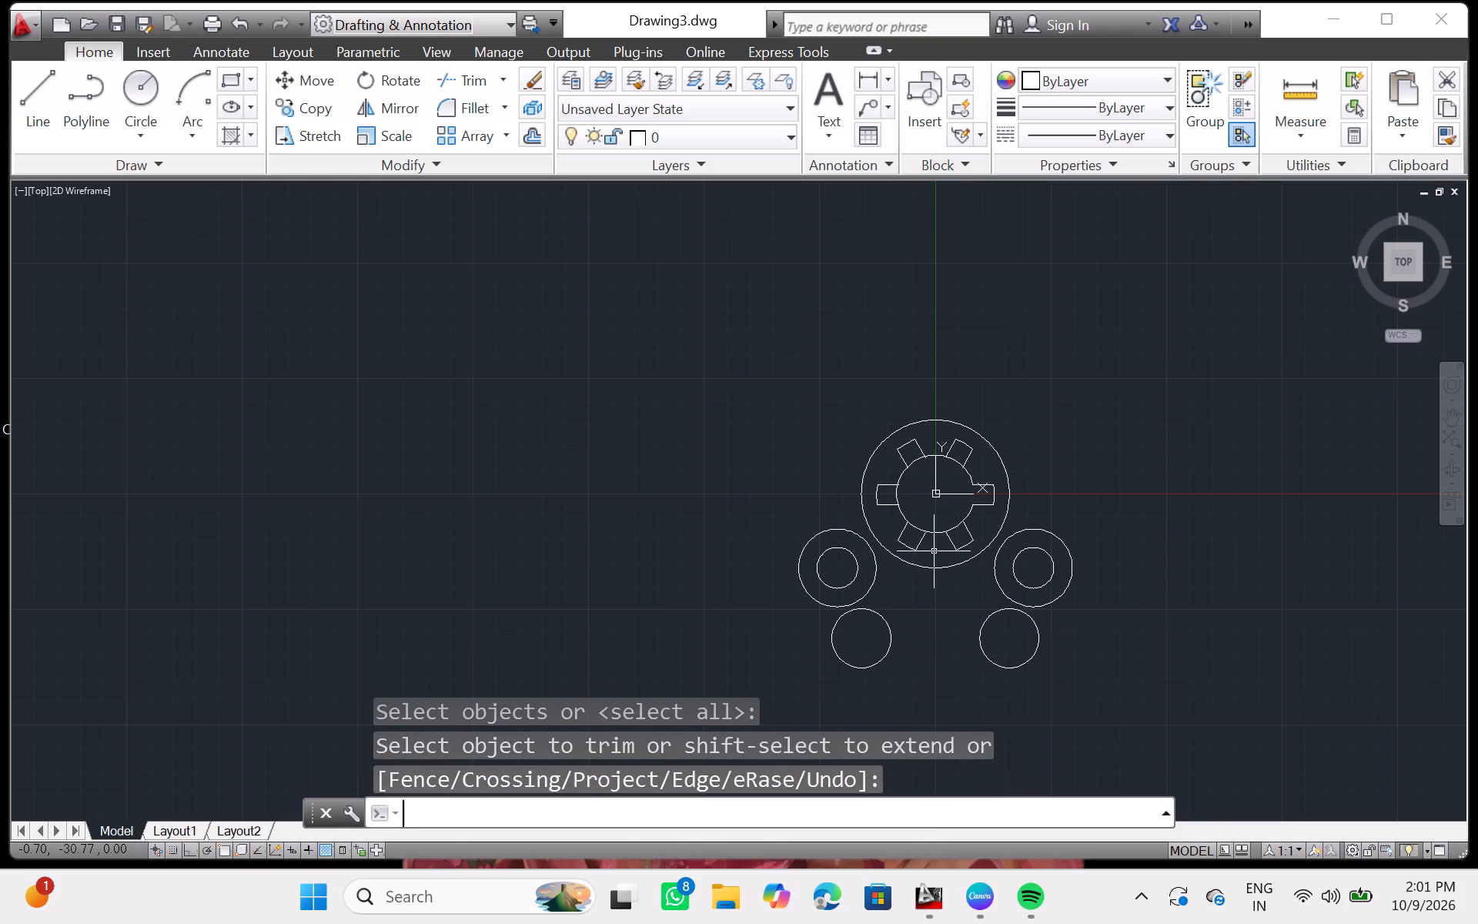
Trim the inner circle across the upper-left, left and upper-right slot openings, using all objects as cutting edges.
key(Return)
key(Return)
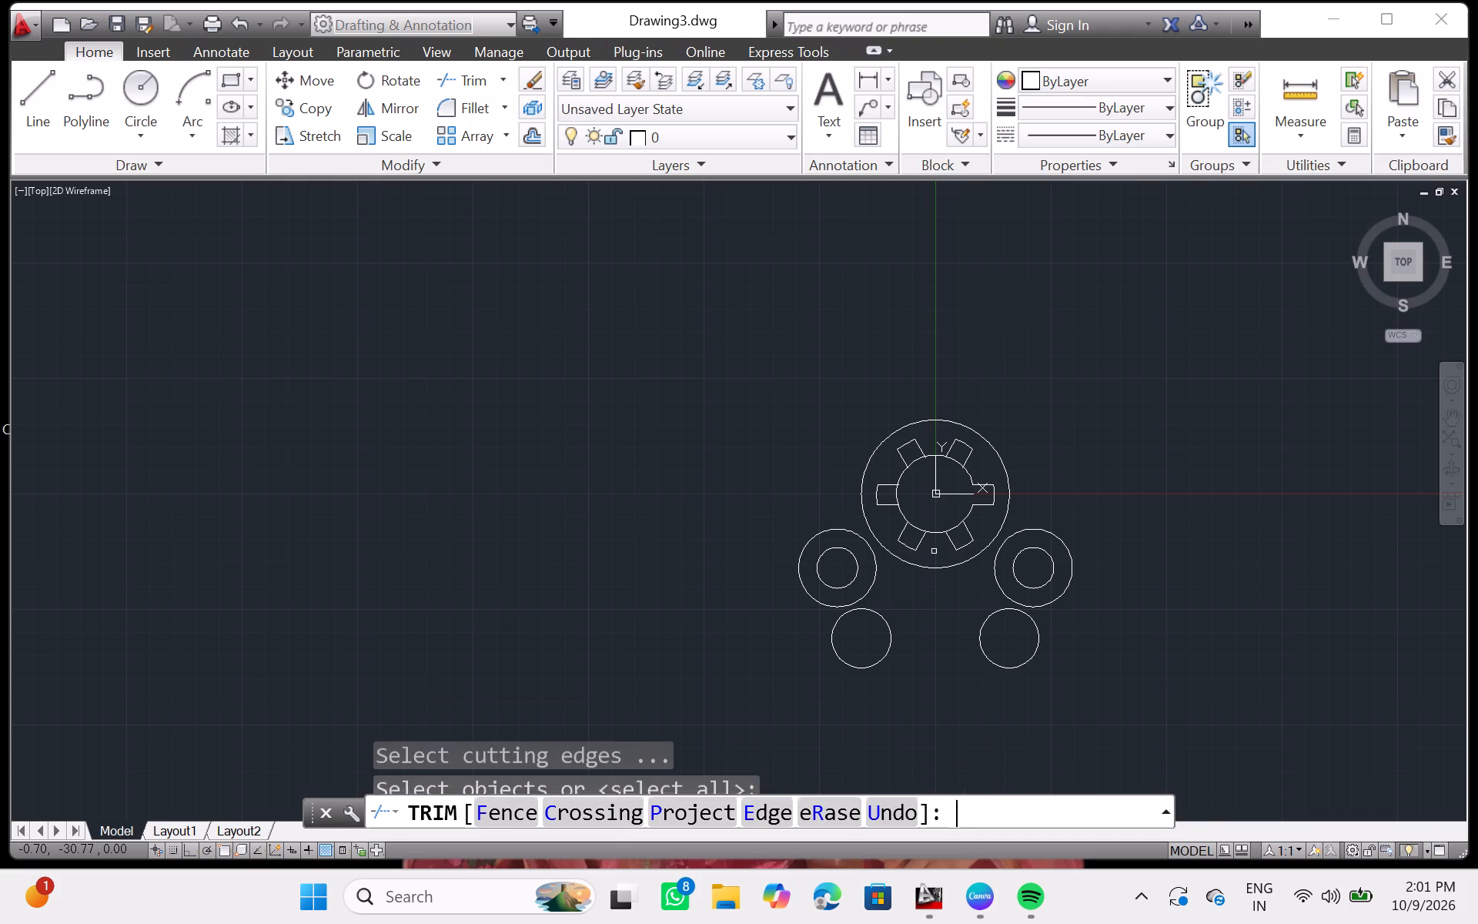
click(913, 459)
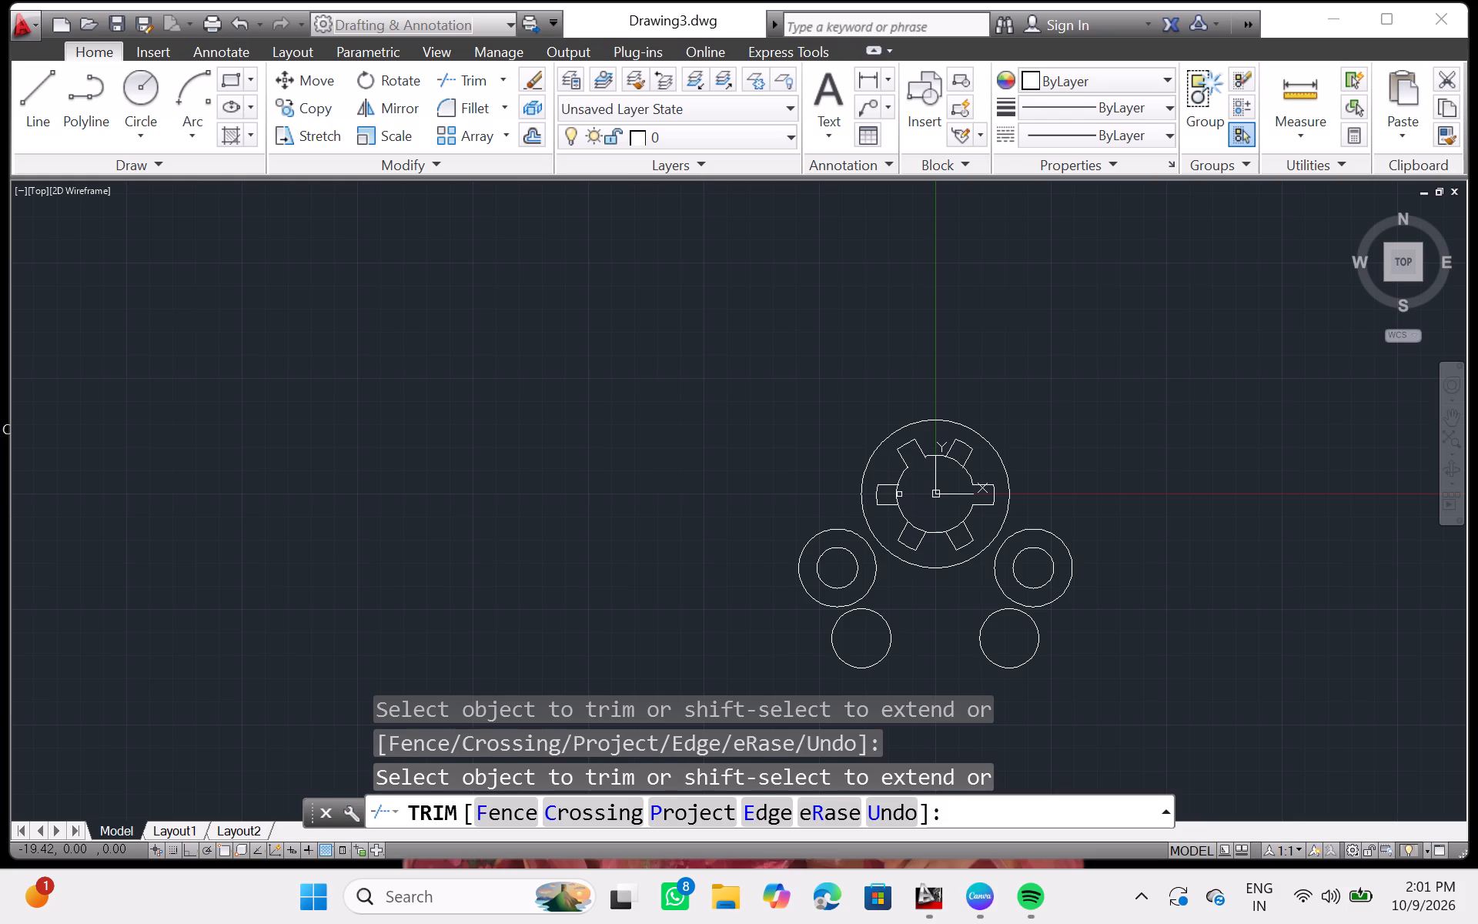
click(899, 494)
click(894, 496)
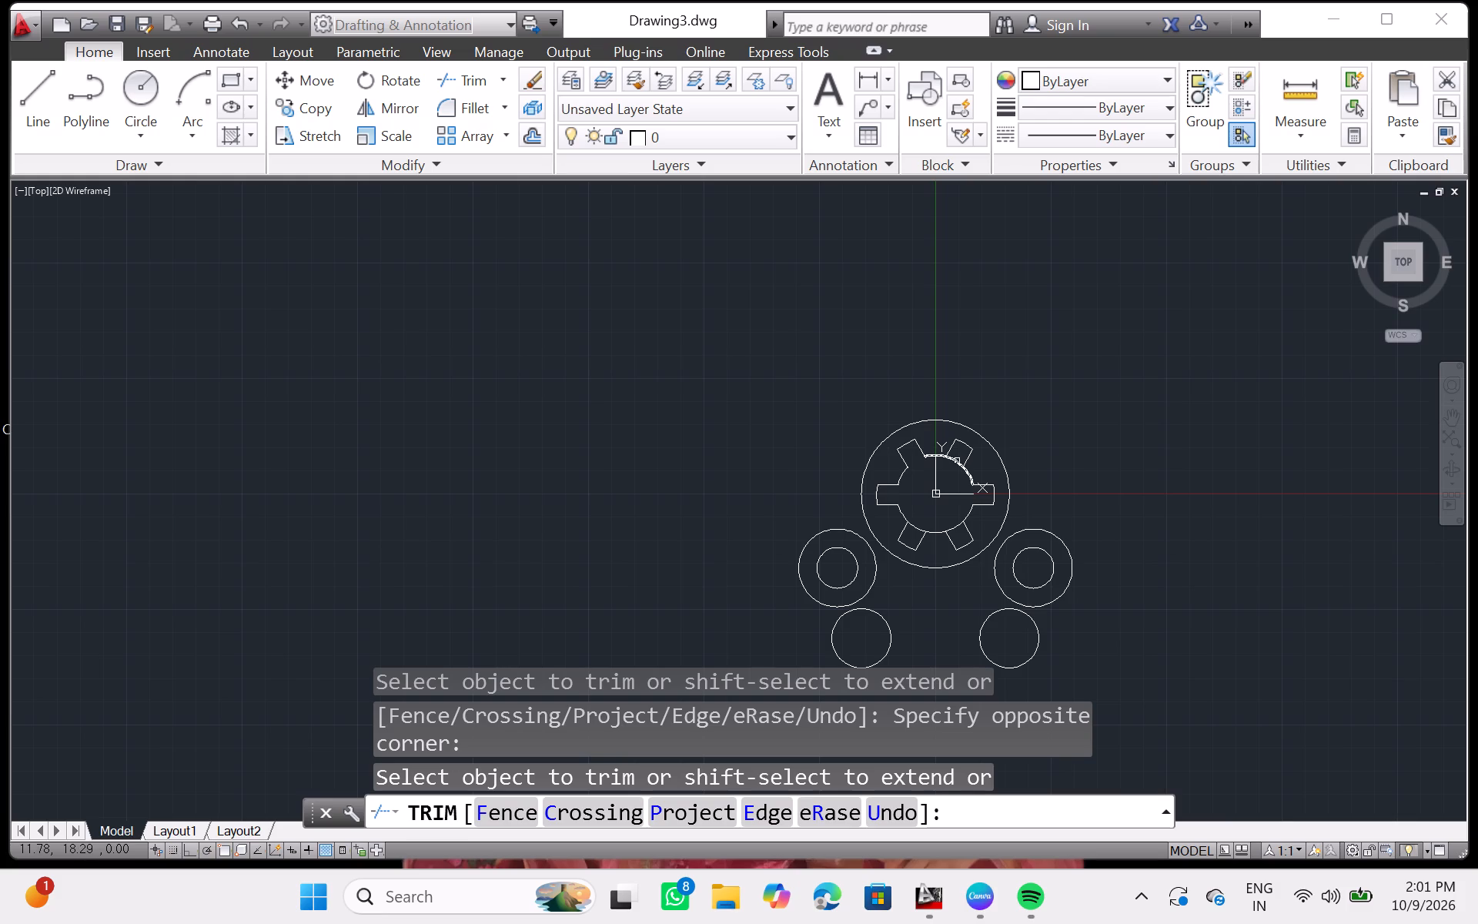
click(955, 462)
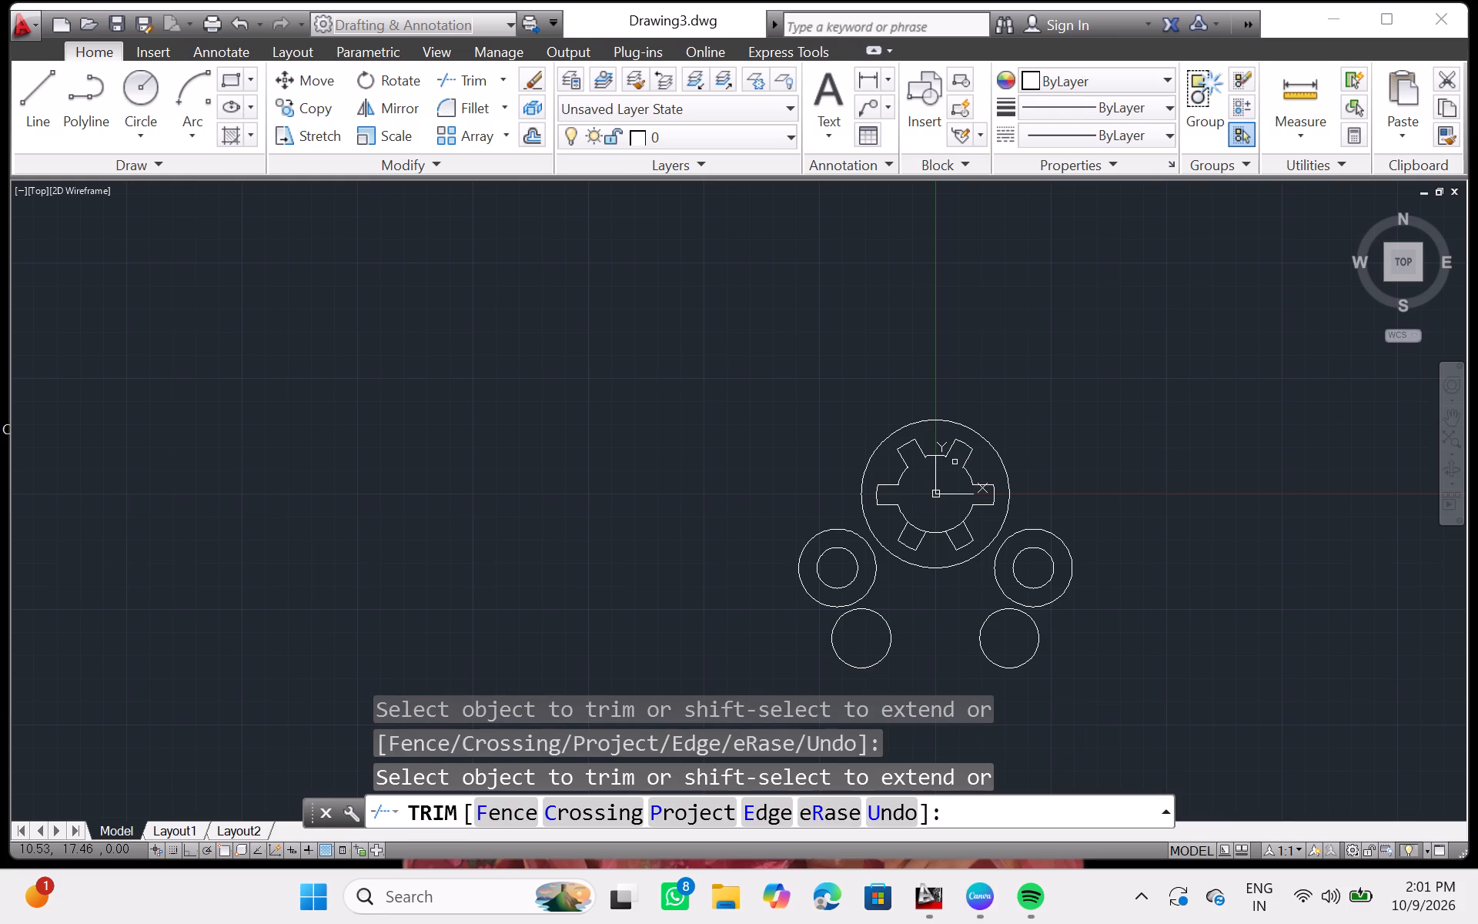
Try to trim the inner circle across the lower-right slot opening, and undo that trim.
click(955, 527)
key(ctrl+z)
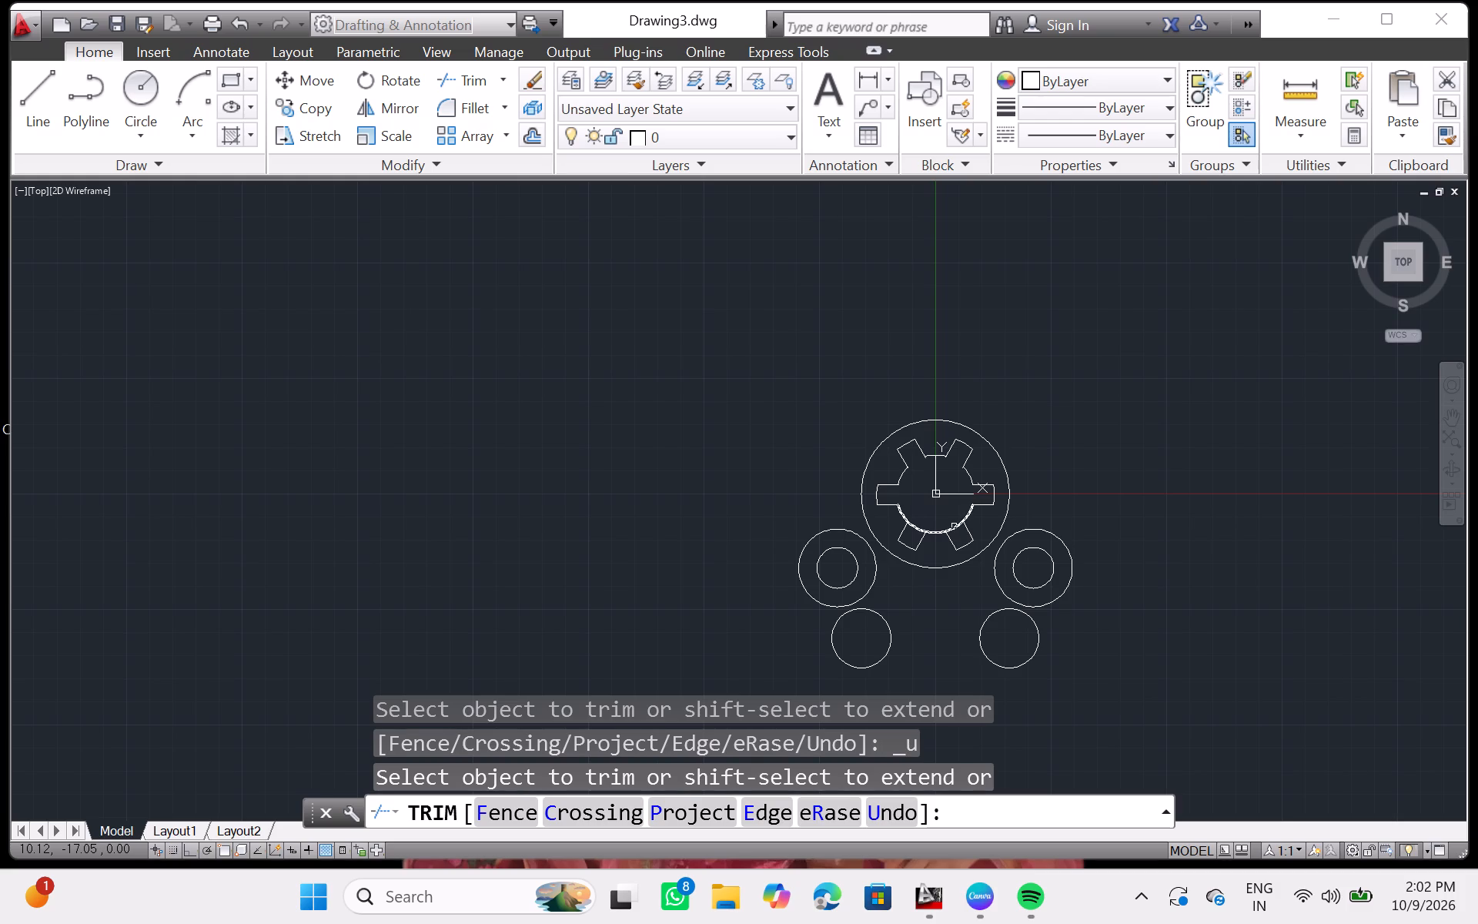
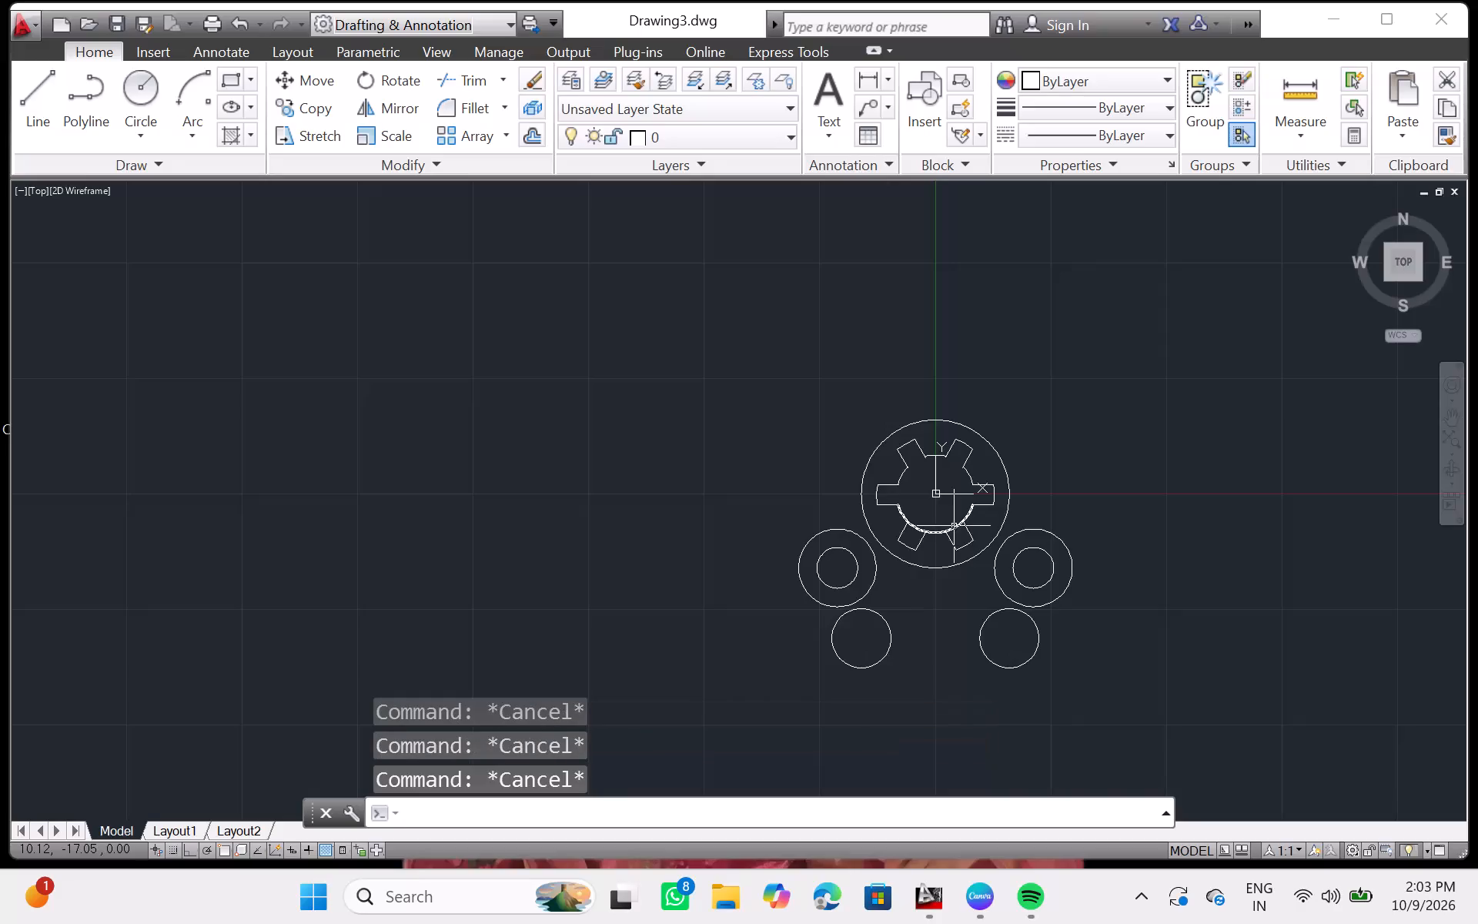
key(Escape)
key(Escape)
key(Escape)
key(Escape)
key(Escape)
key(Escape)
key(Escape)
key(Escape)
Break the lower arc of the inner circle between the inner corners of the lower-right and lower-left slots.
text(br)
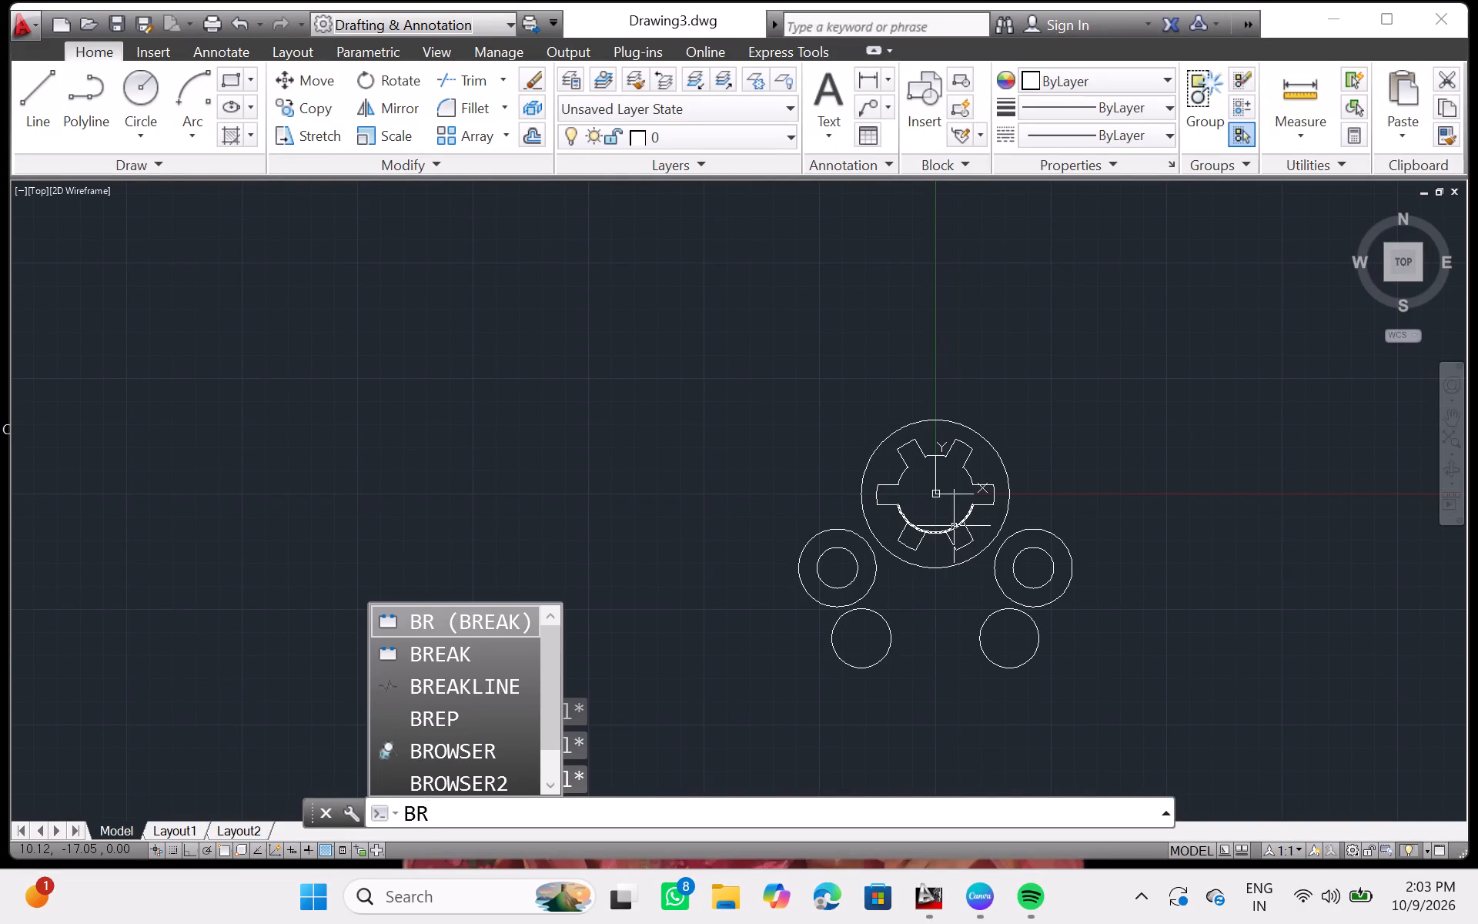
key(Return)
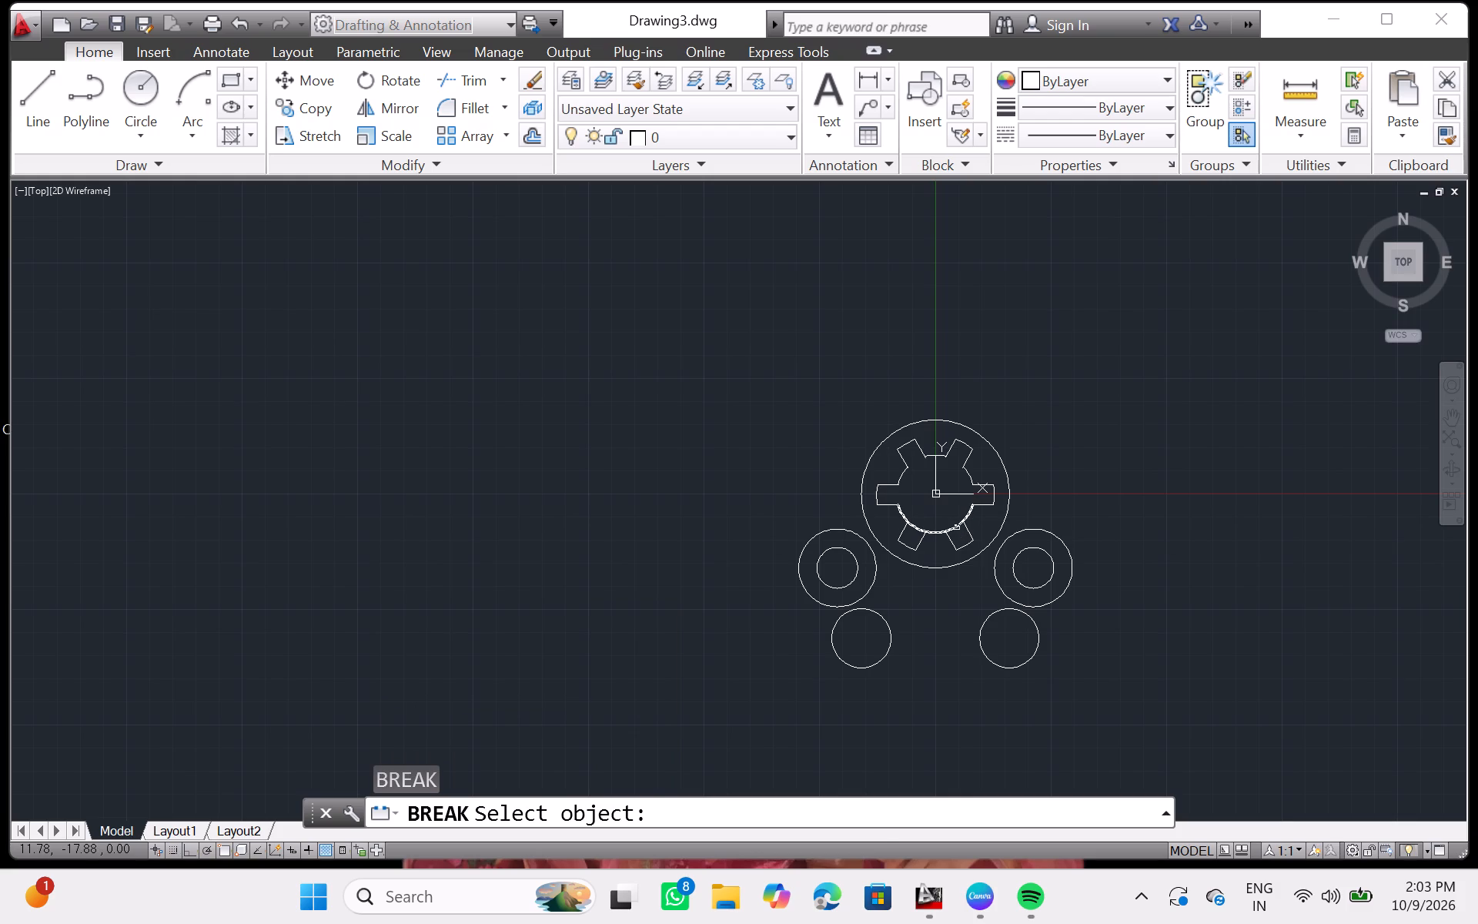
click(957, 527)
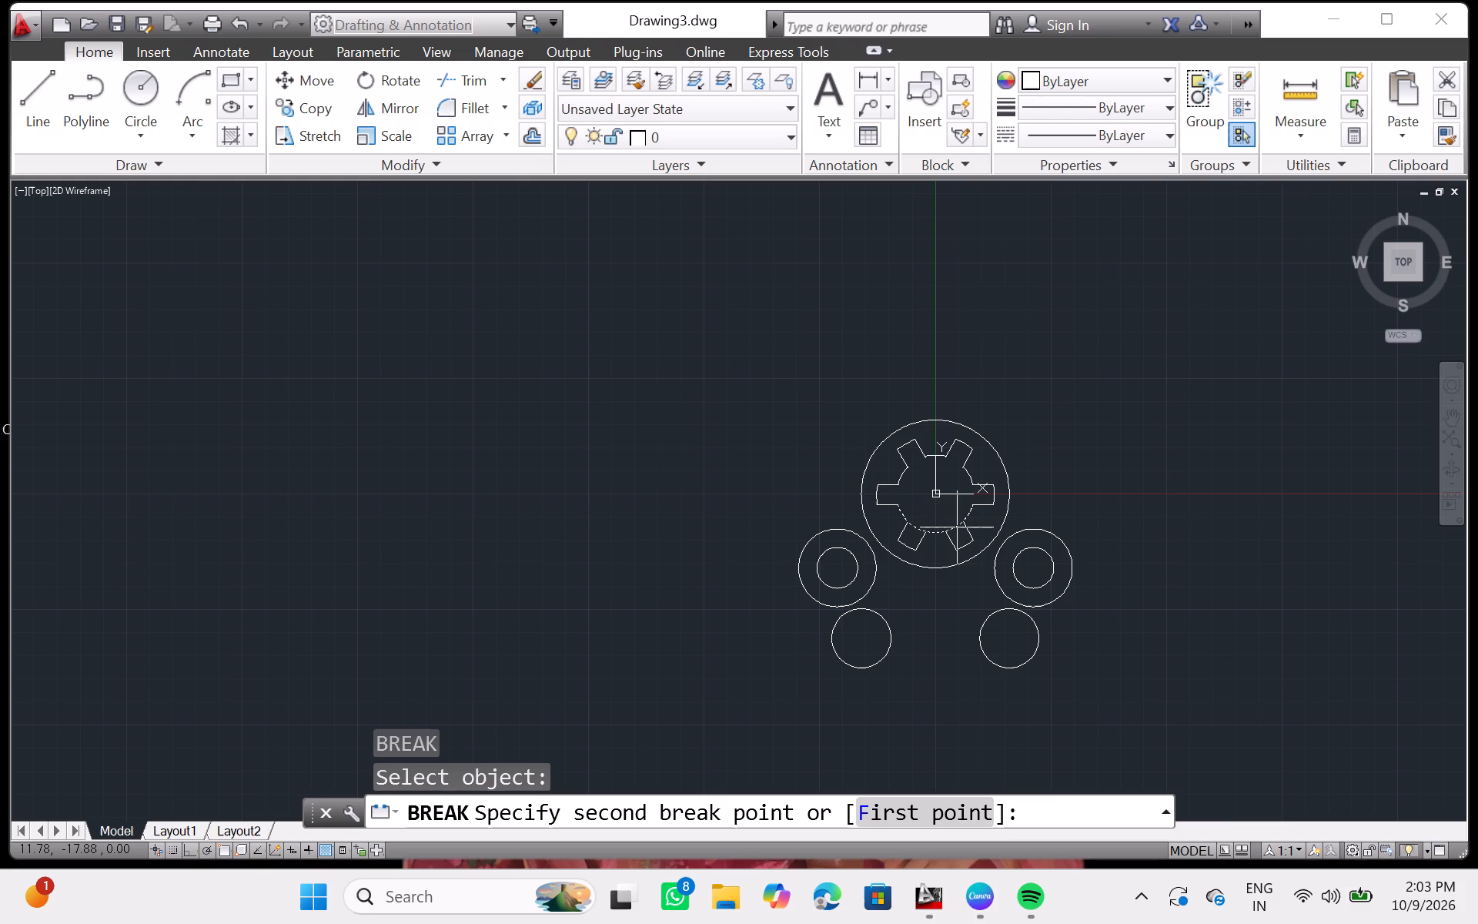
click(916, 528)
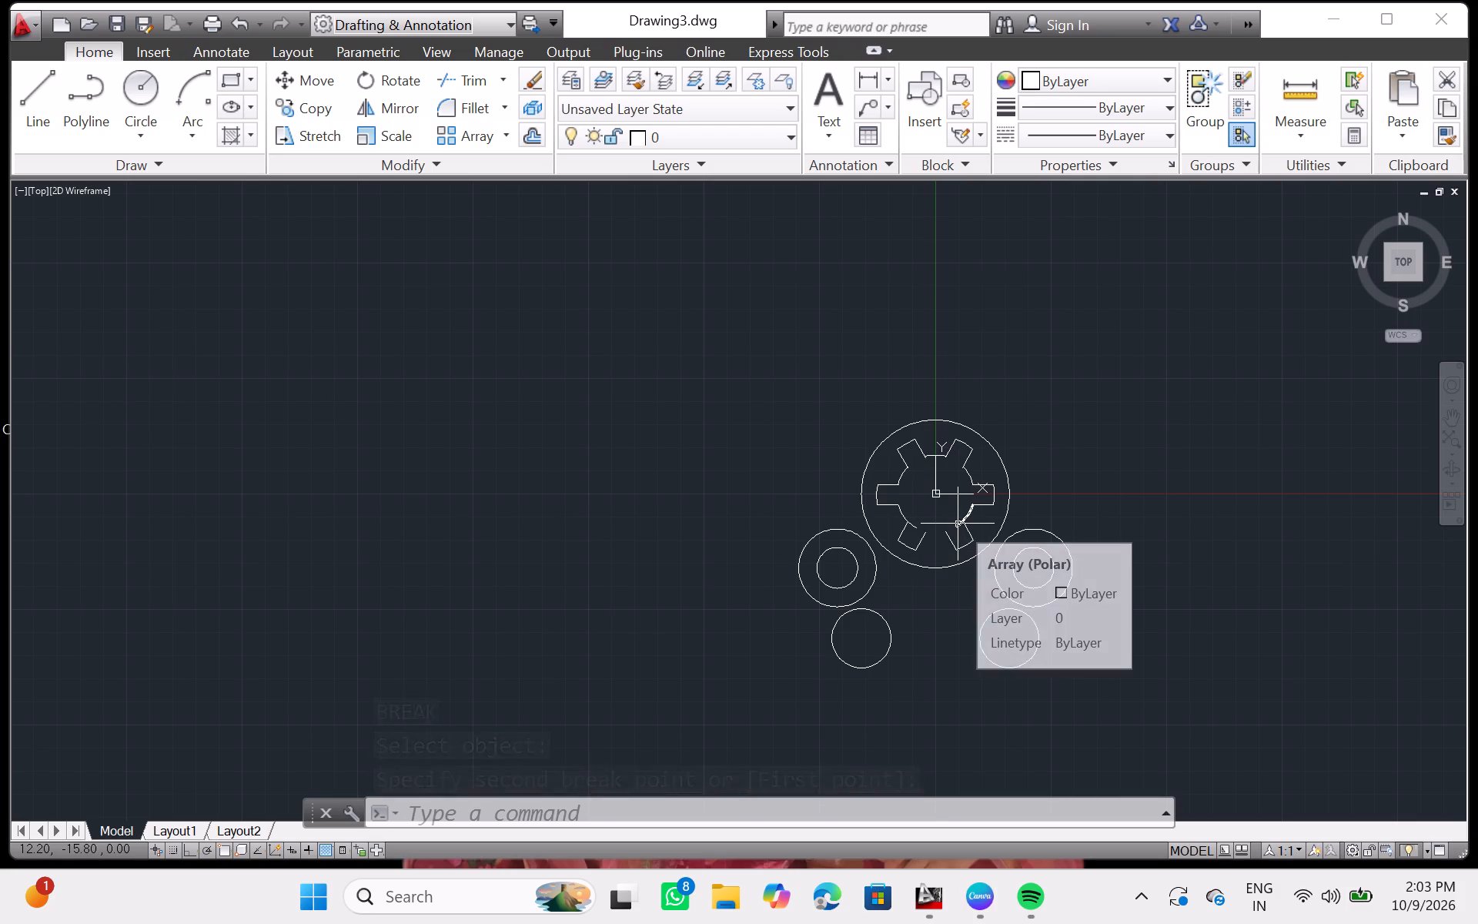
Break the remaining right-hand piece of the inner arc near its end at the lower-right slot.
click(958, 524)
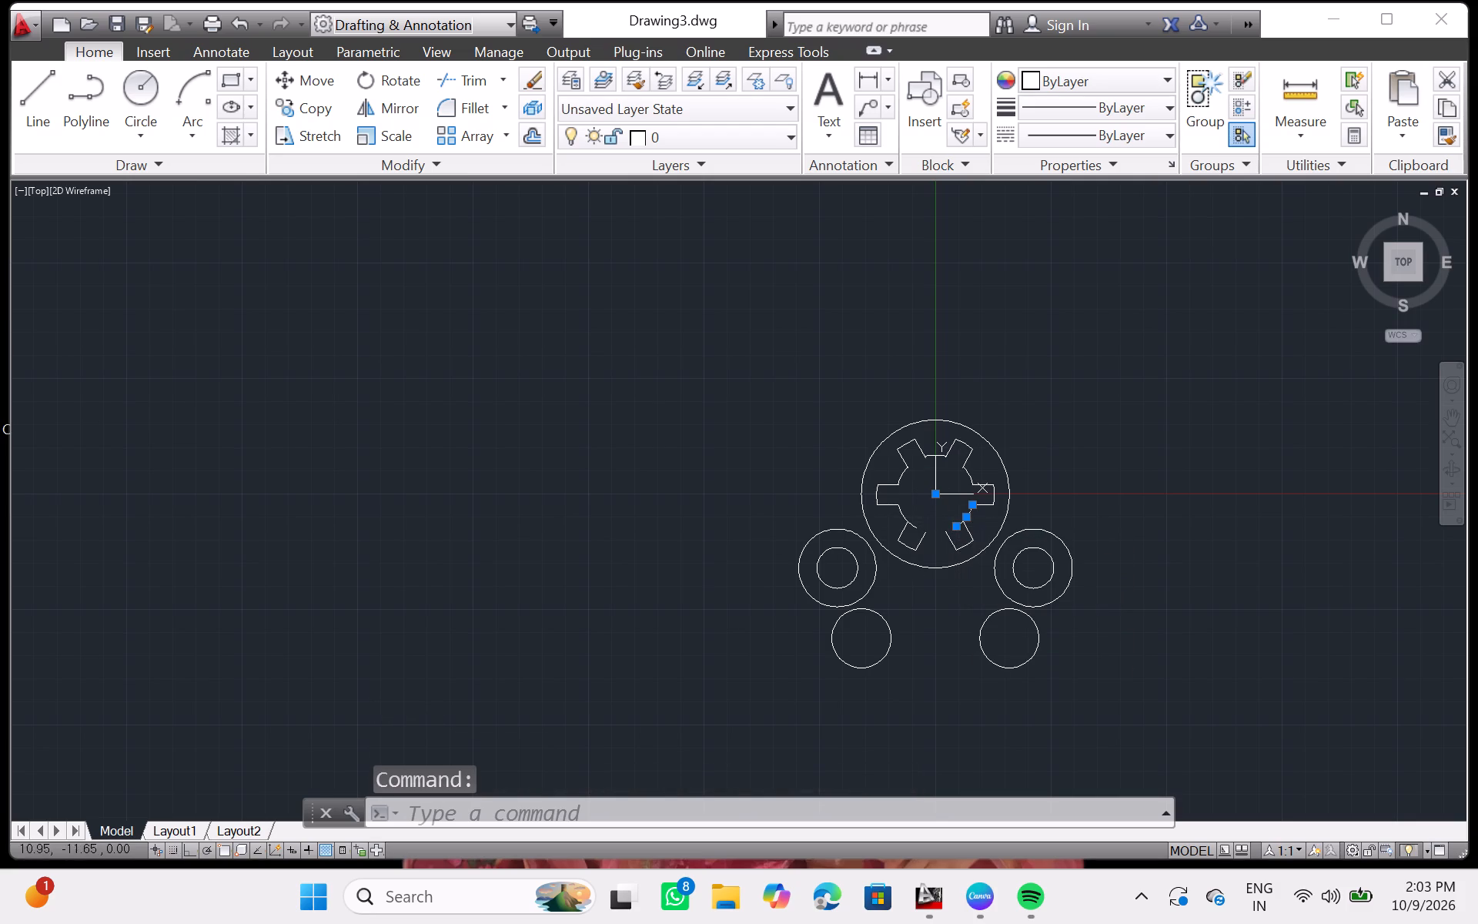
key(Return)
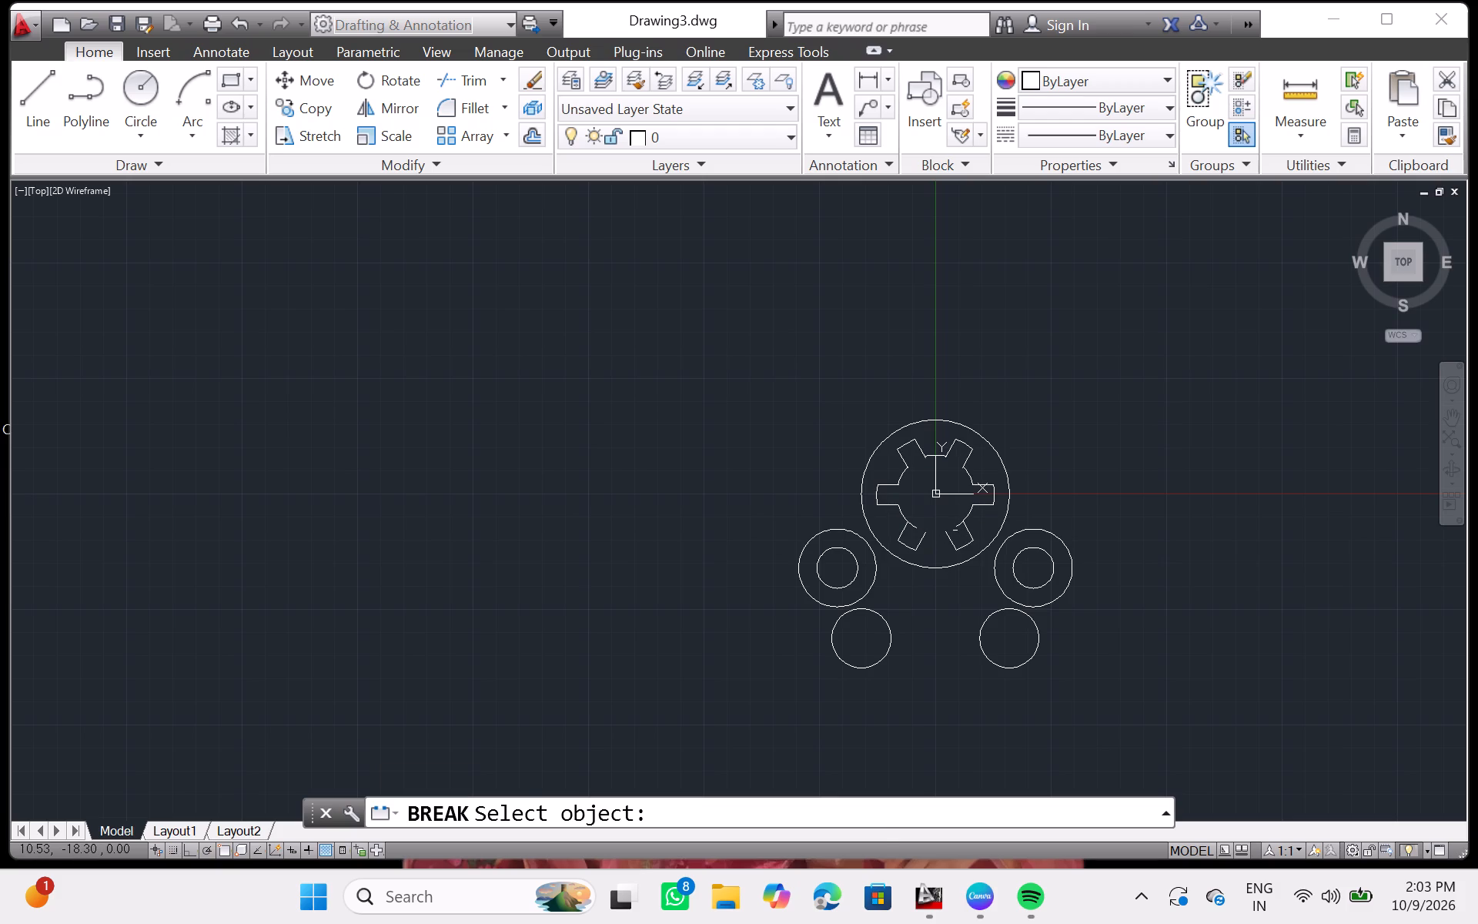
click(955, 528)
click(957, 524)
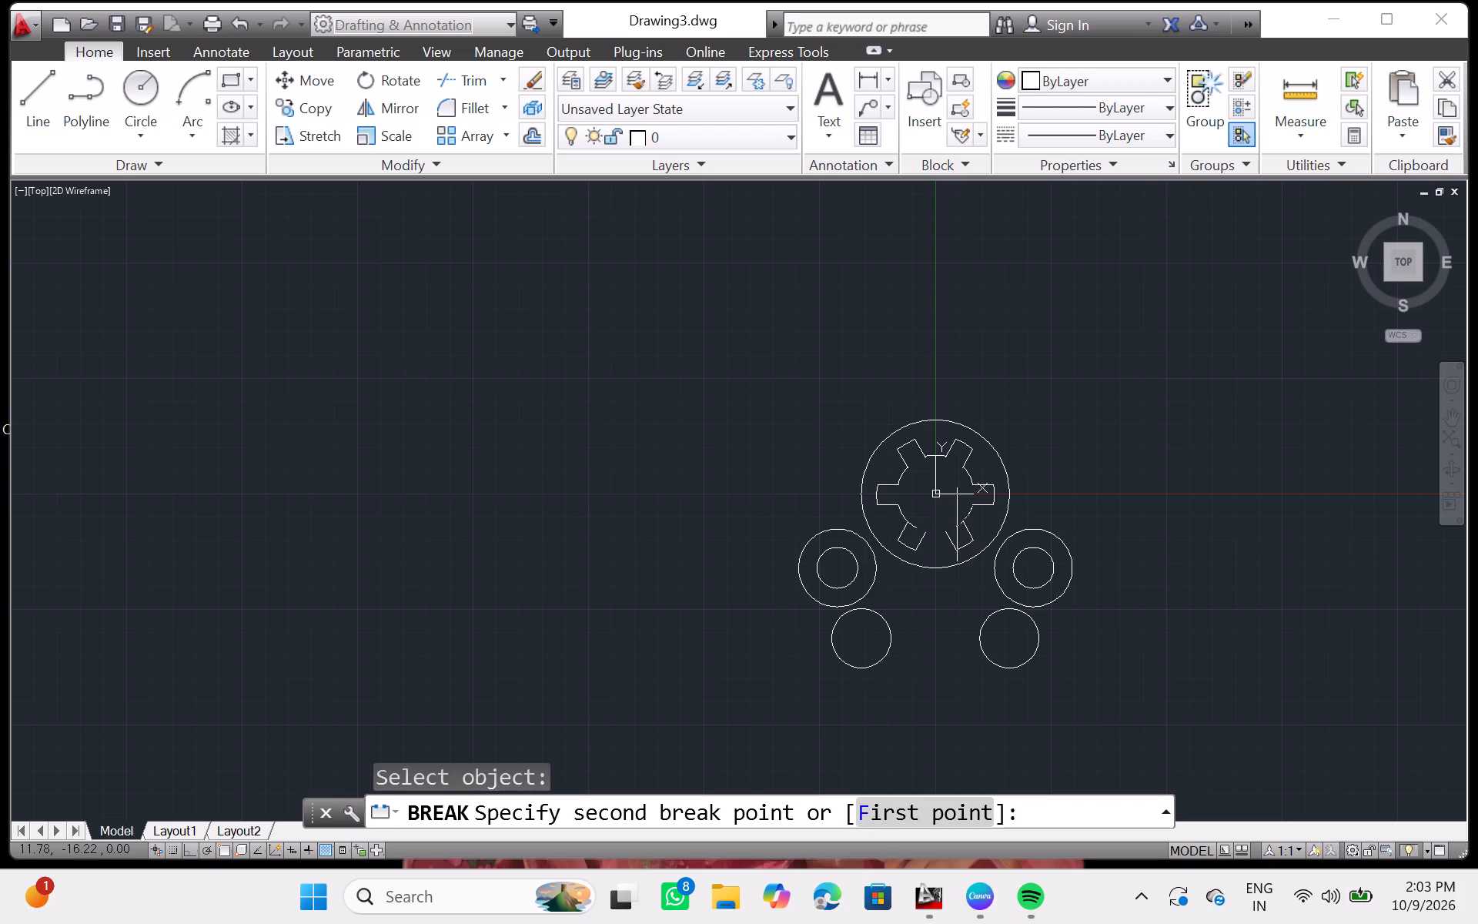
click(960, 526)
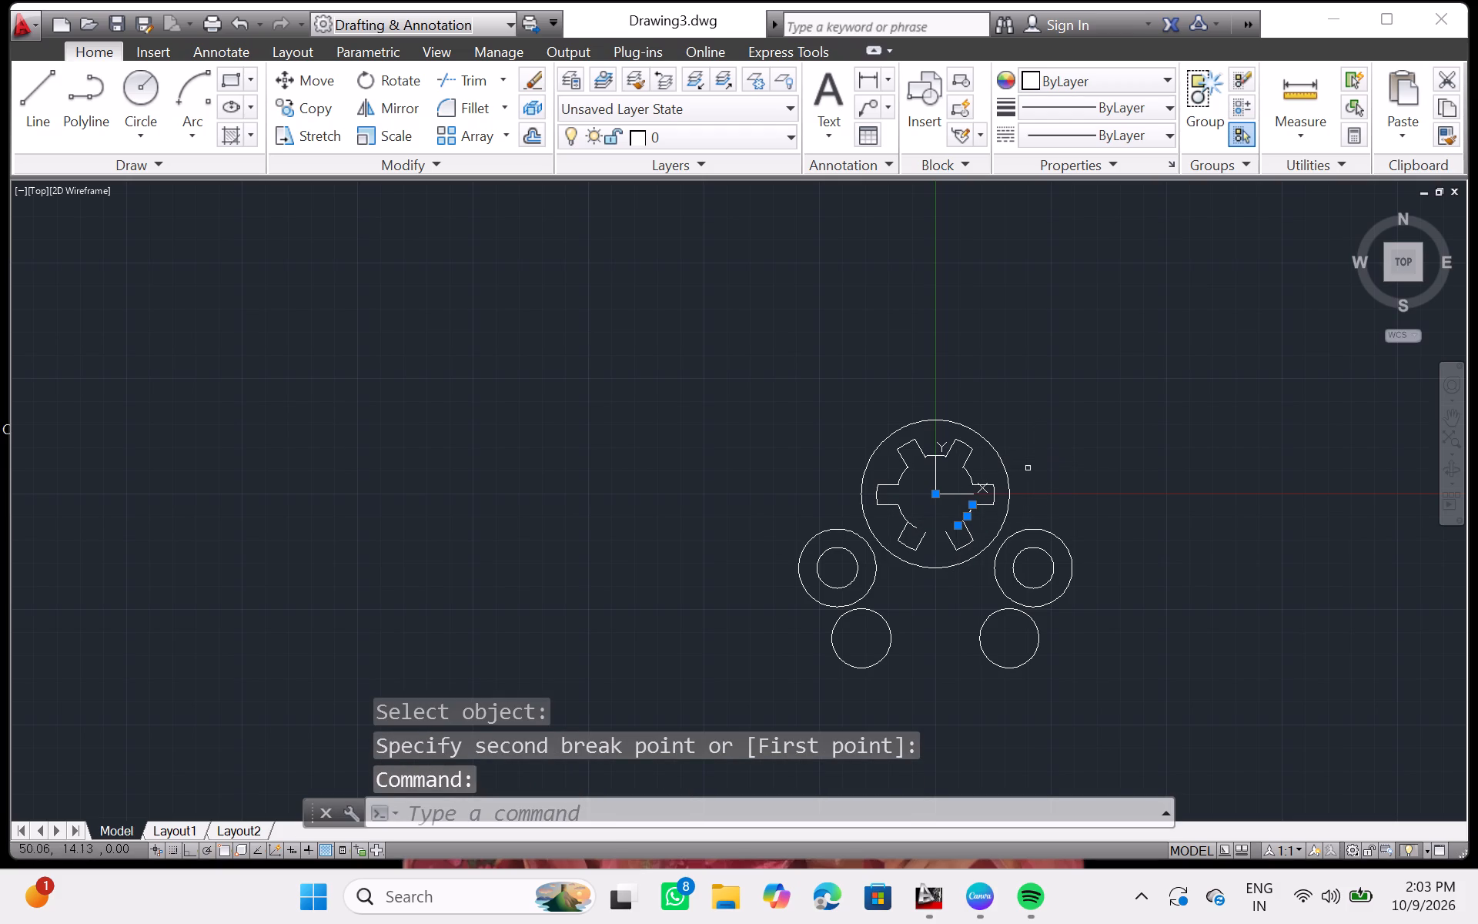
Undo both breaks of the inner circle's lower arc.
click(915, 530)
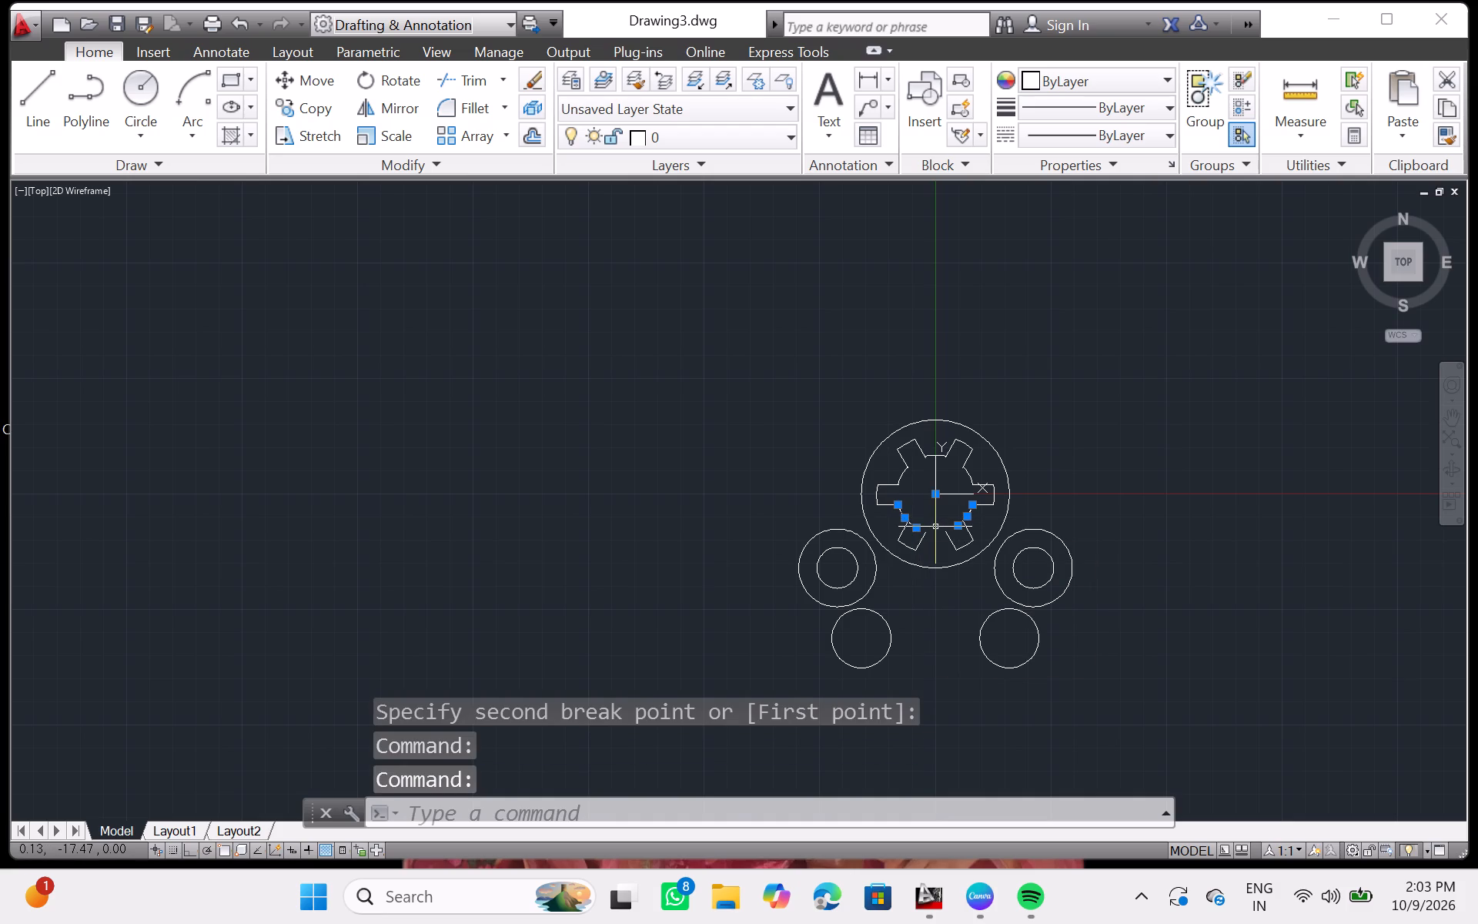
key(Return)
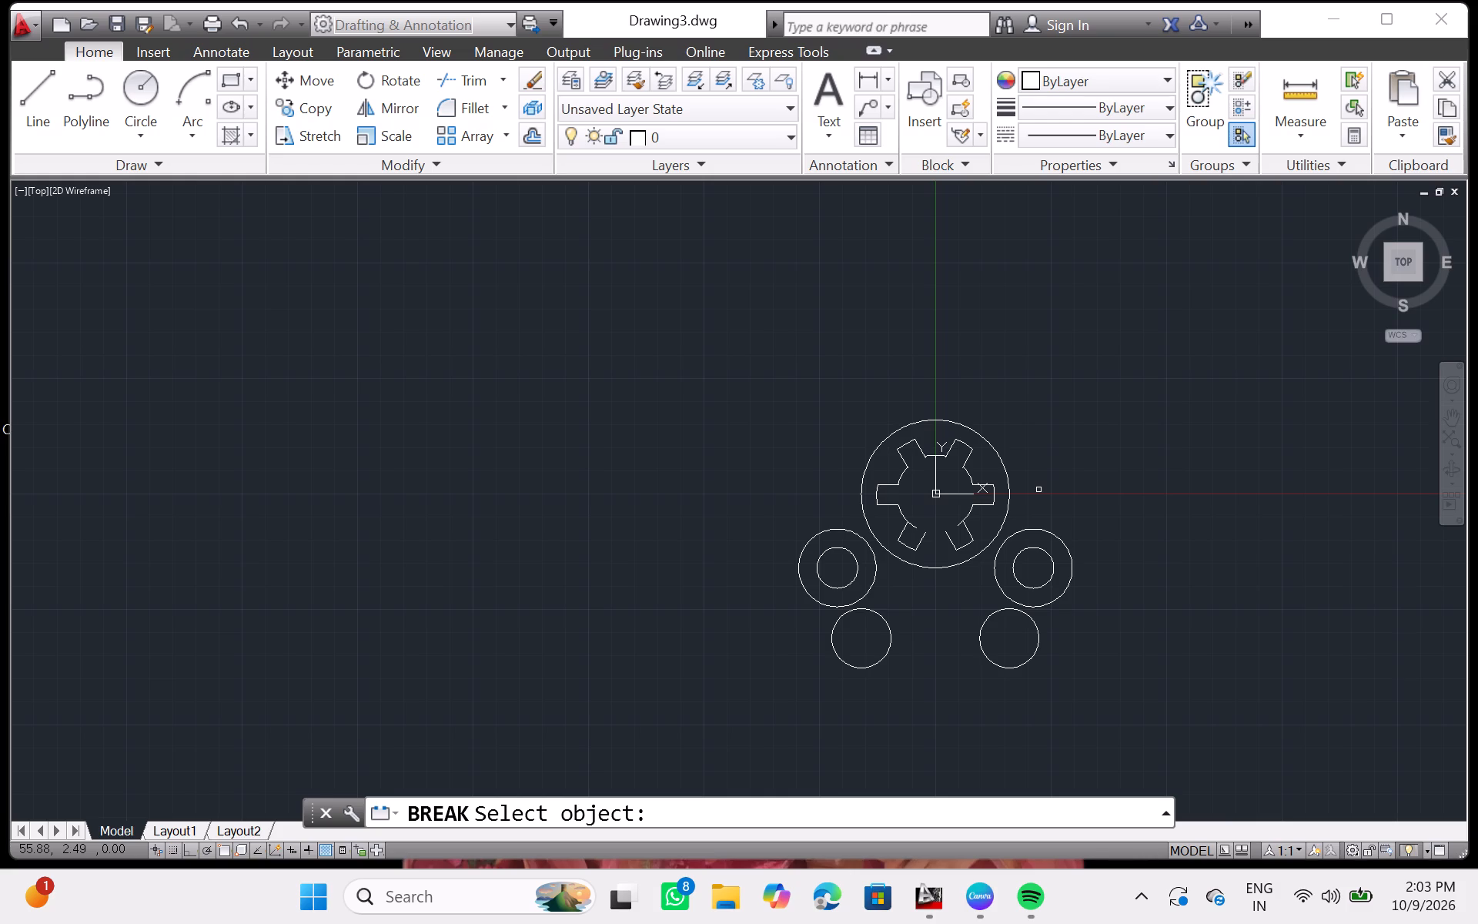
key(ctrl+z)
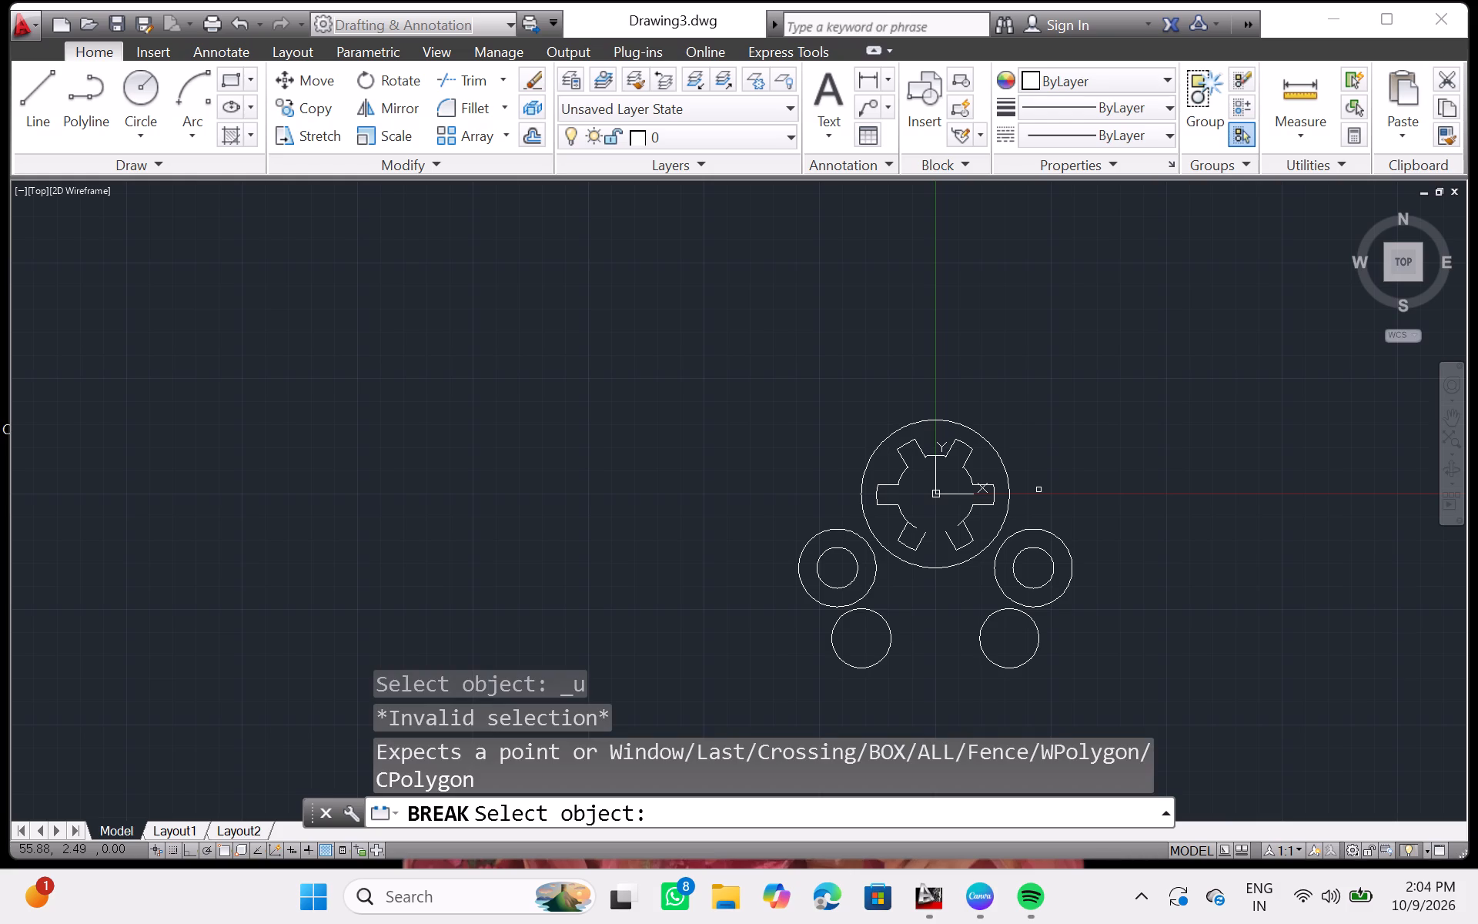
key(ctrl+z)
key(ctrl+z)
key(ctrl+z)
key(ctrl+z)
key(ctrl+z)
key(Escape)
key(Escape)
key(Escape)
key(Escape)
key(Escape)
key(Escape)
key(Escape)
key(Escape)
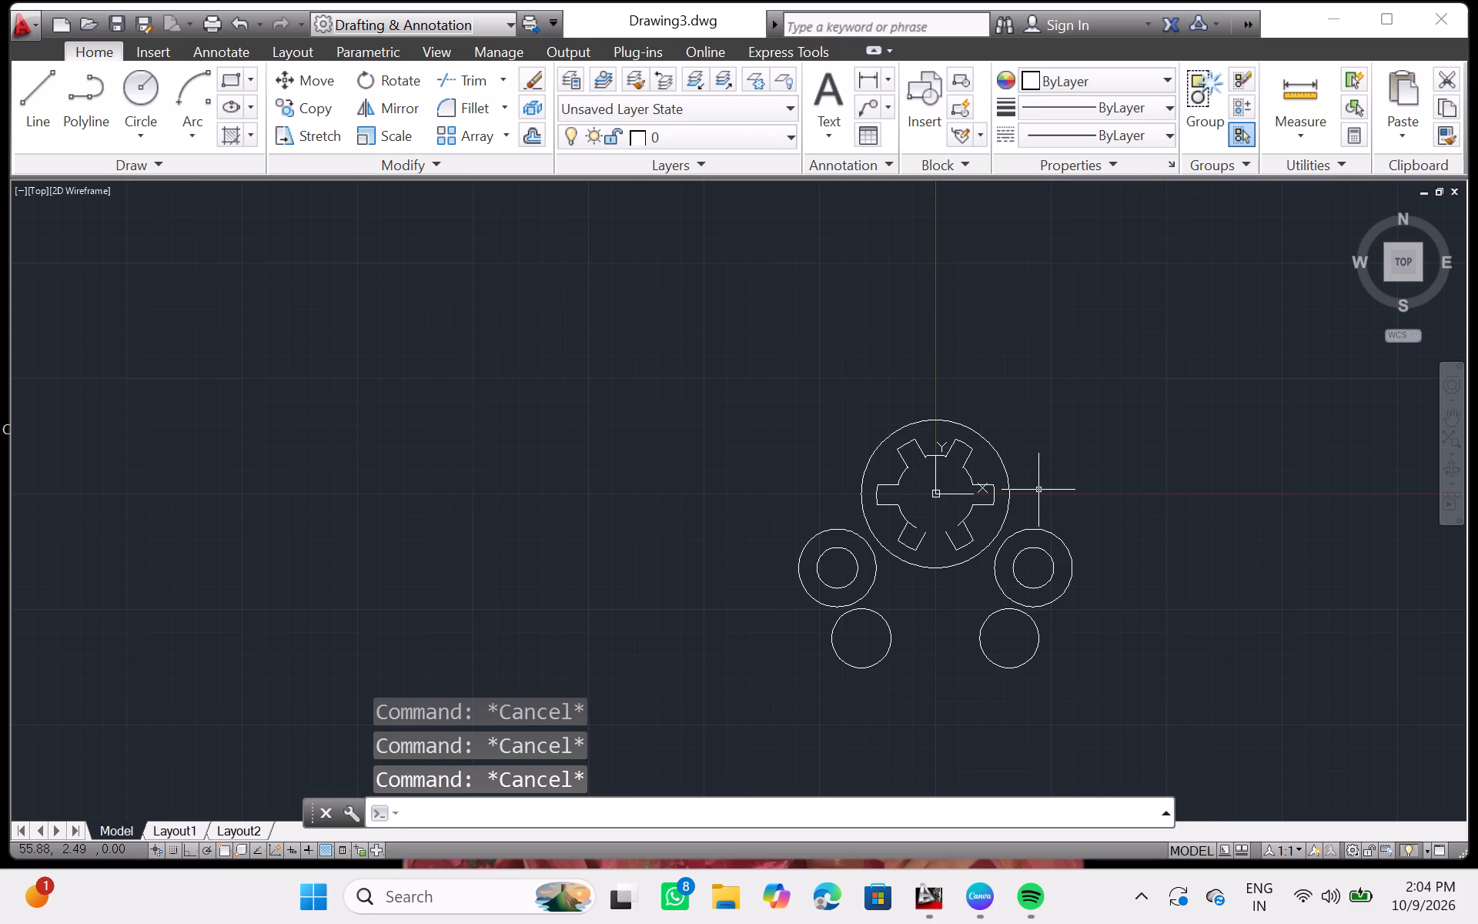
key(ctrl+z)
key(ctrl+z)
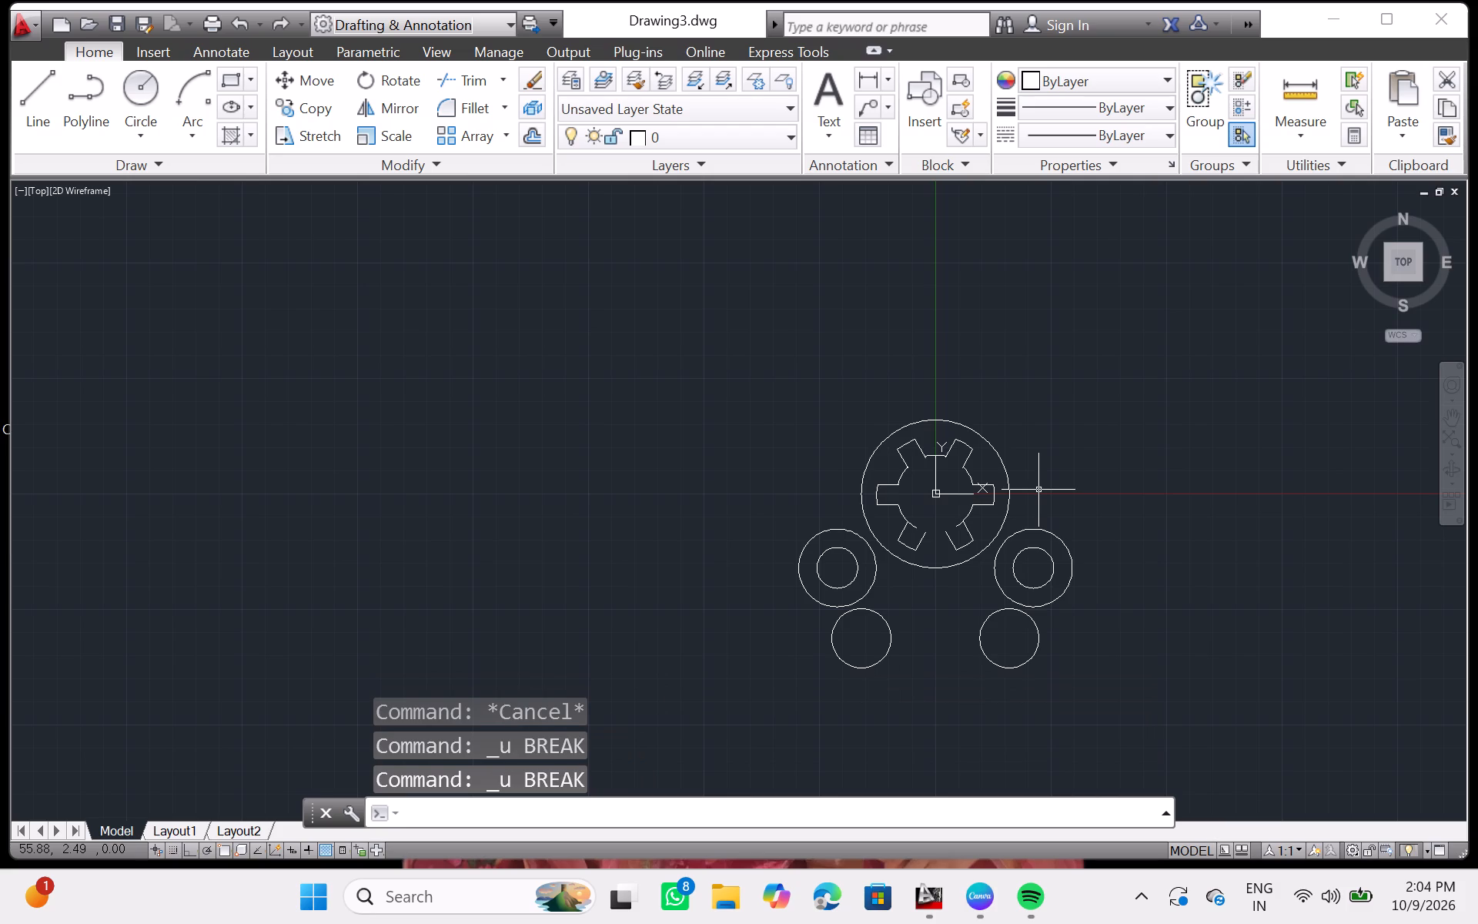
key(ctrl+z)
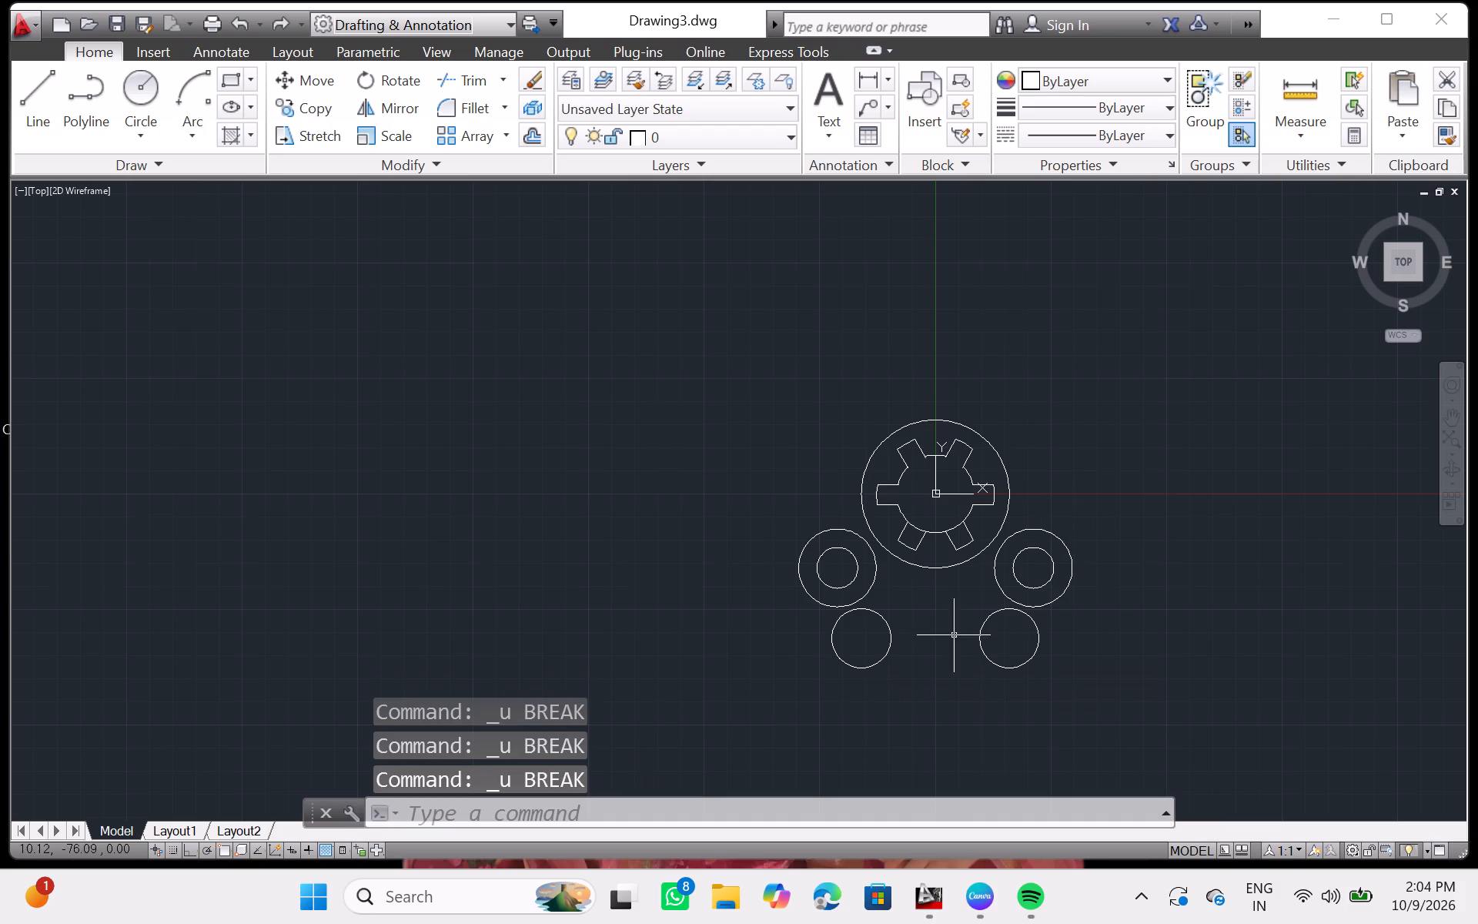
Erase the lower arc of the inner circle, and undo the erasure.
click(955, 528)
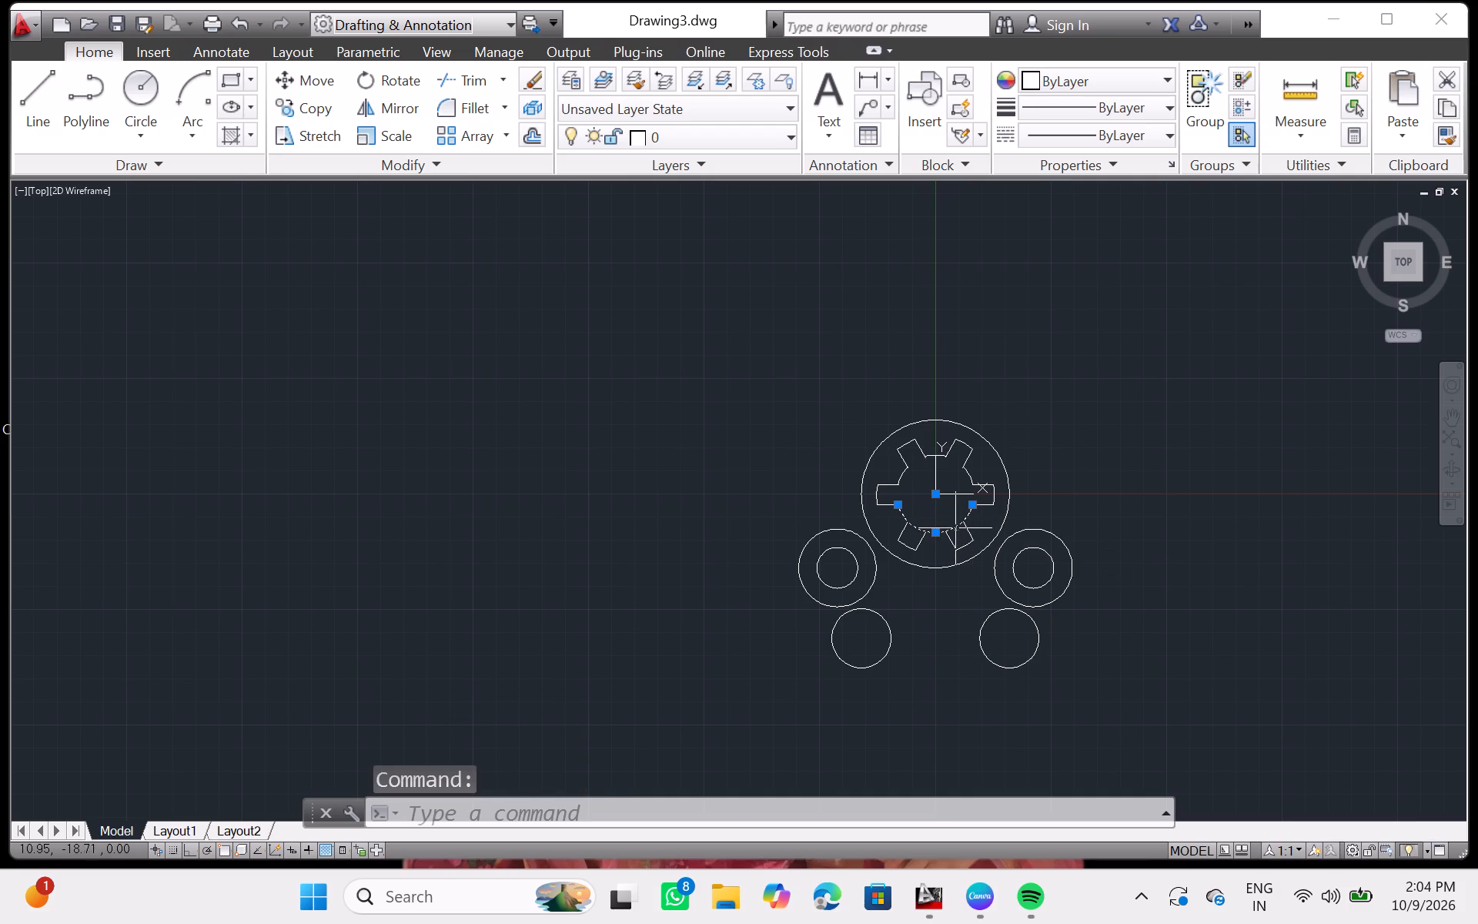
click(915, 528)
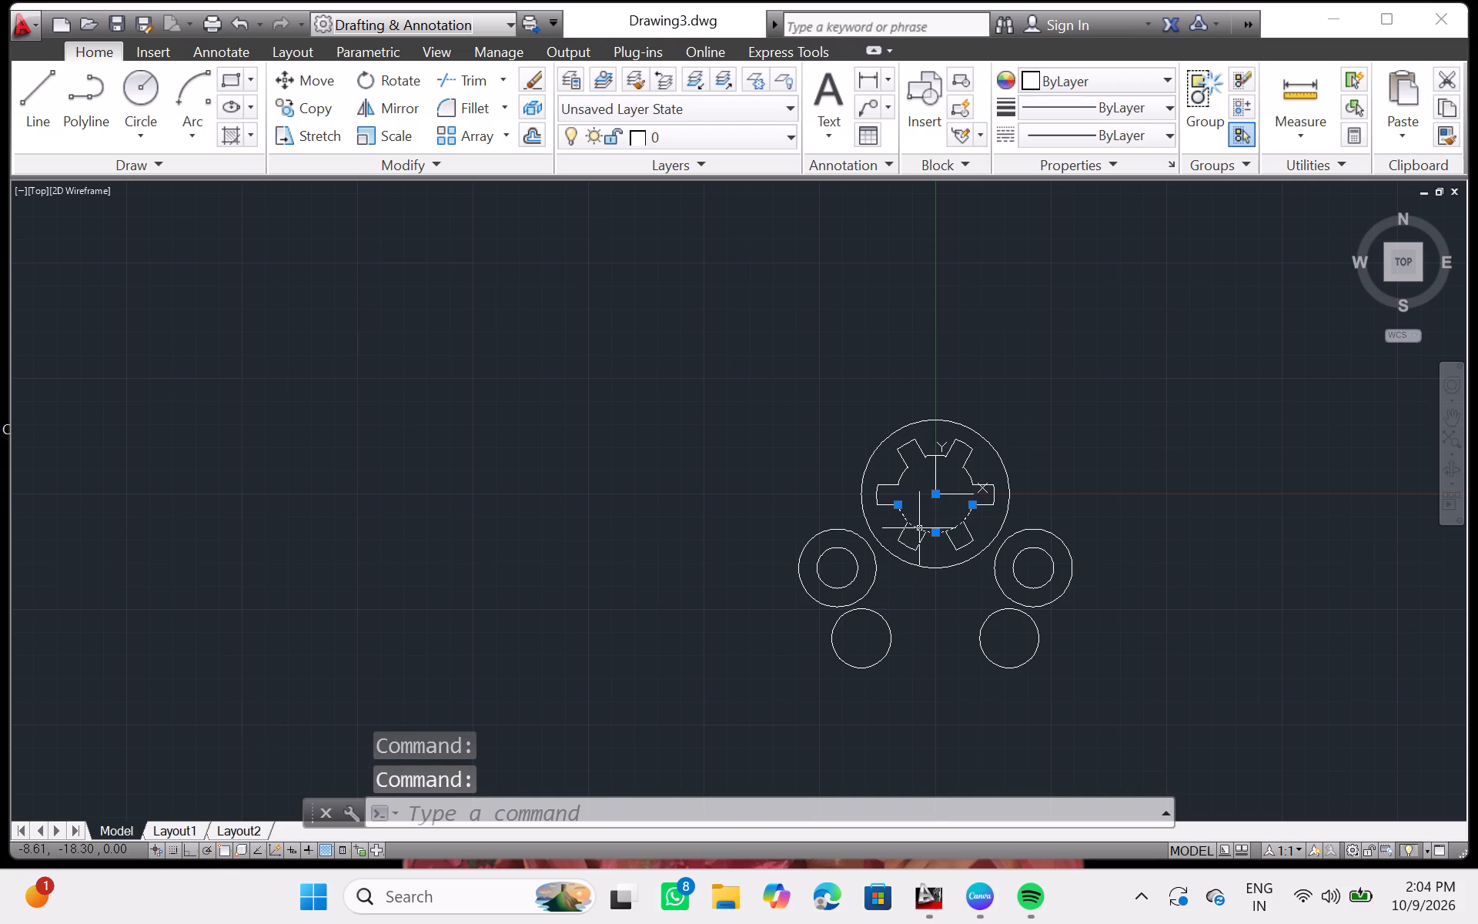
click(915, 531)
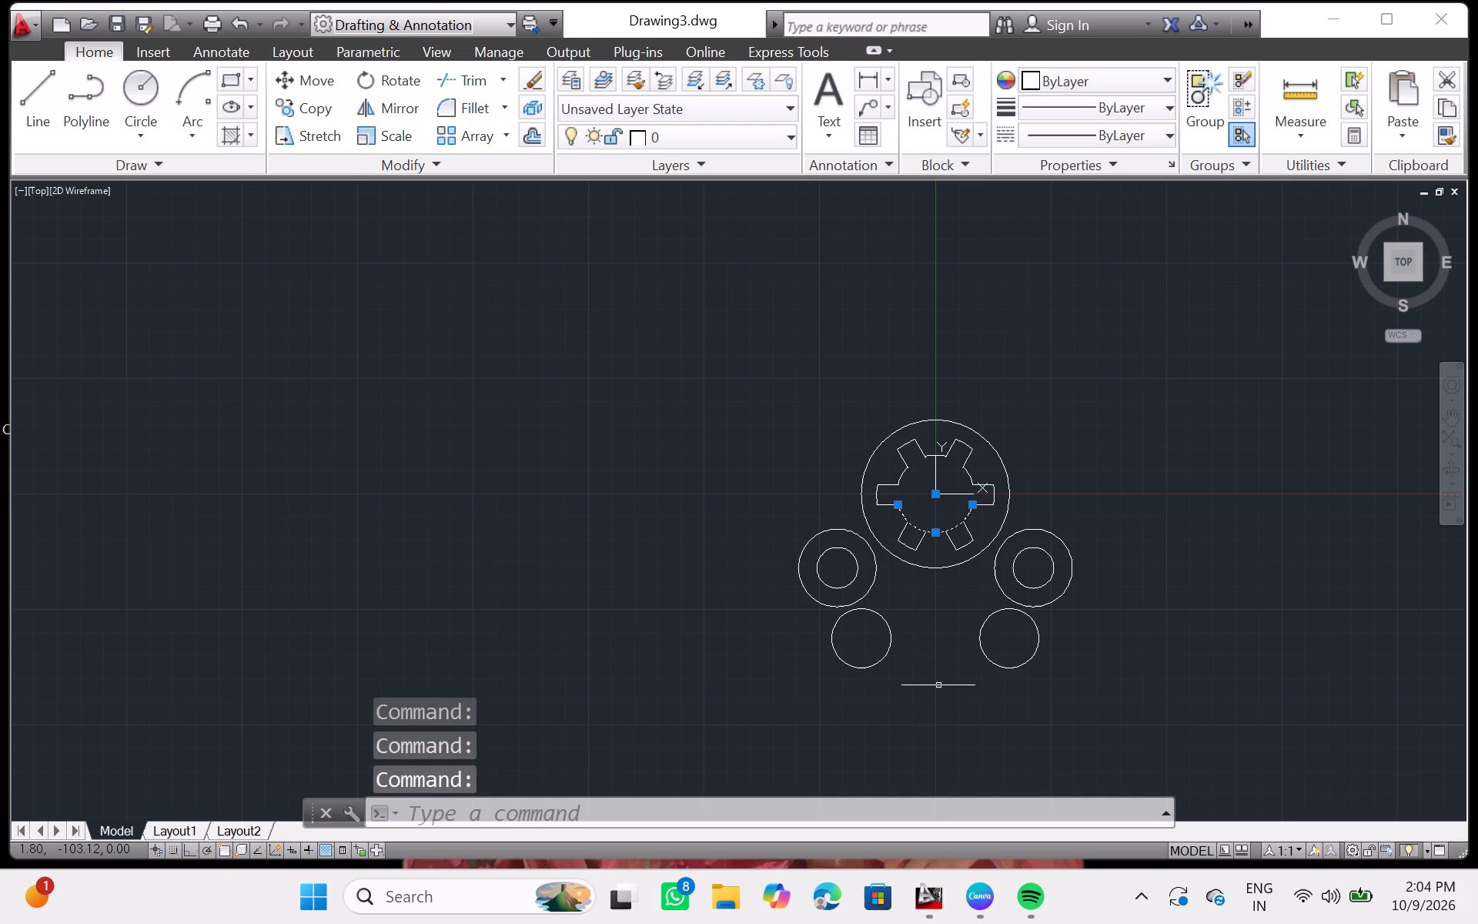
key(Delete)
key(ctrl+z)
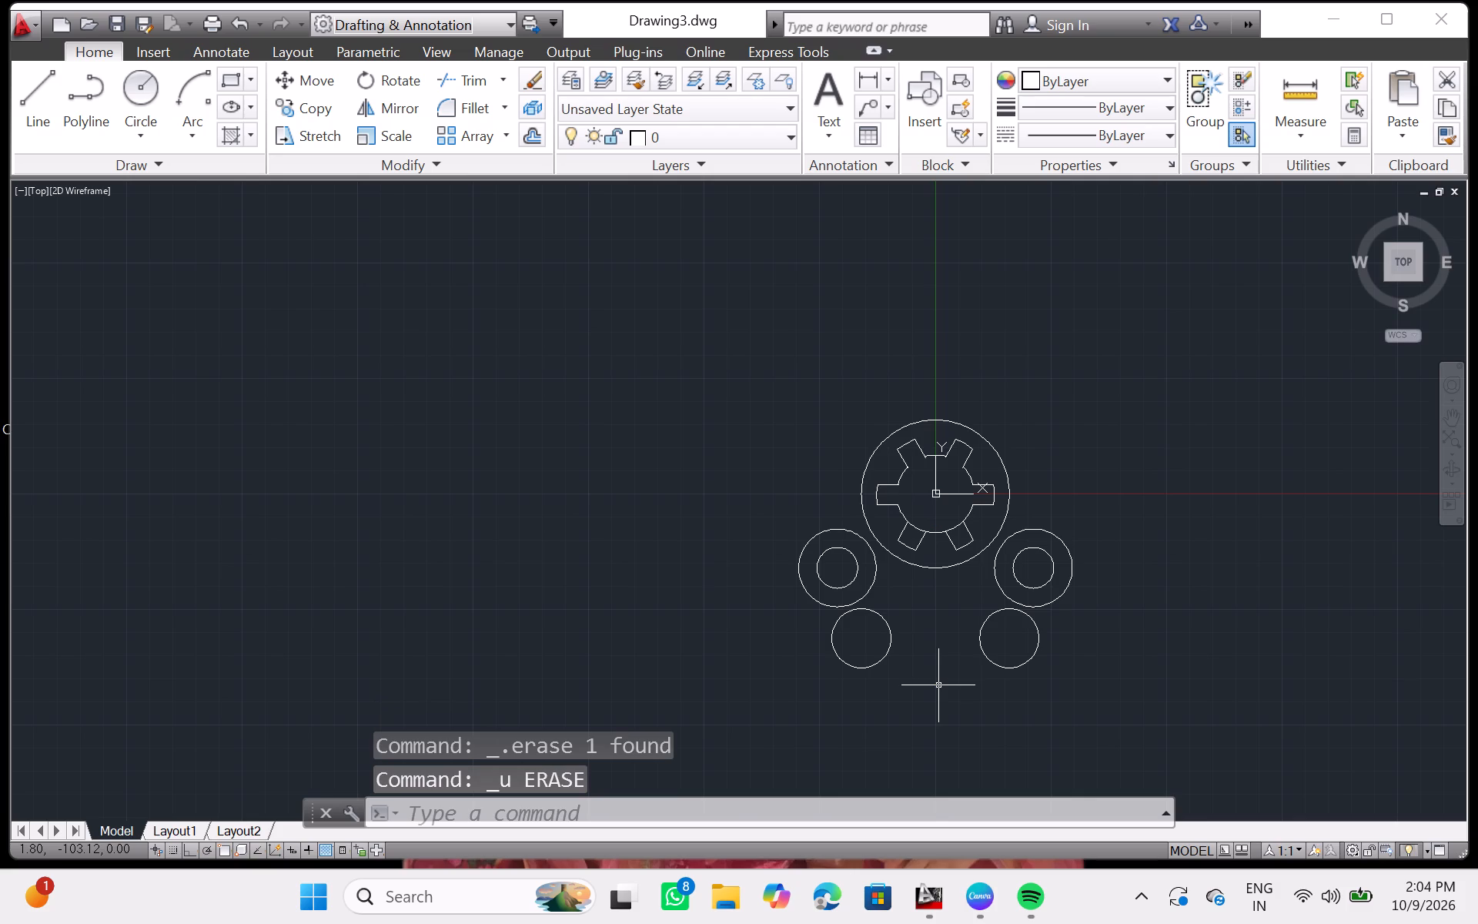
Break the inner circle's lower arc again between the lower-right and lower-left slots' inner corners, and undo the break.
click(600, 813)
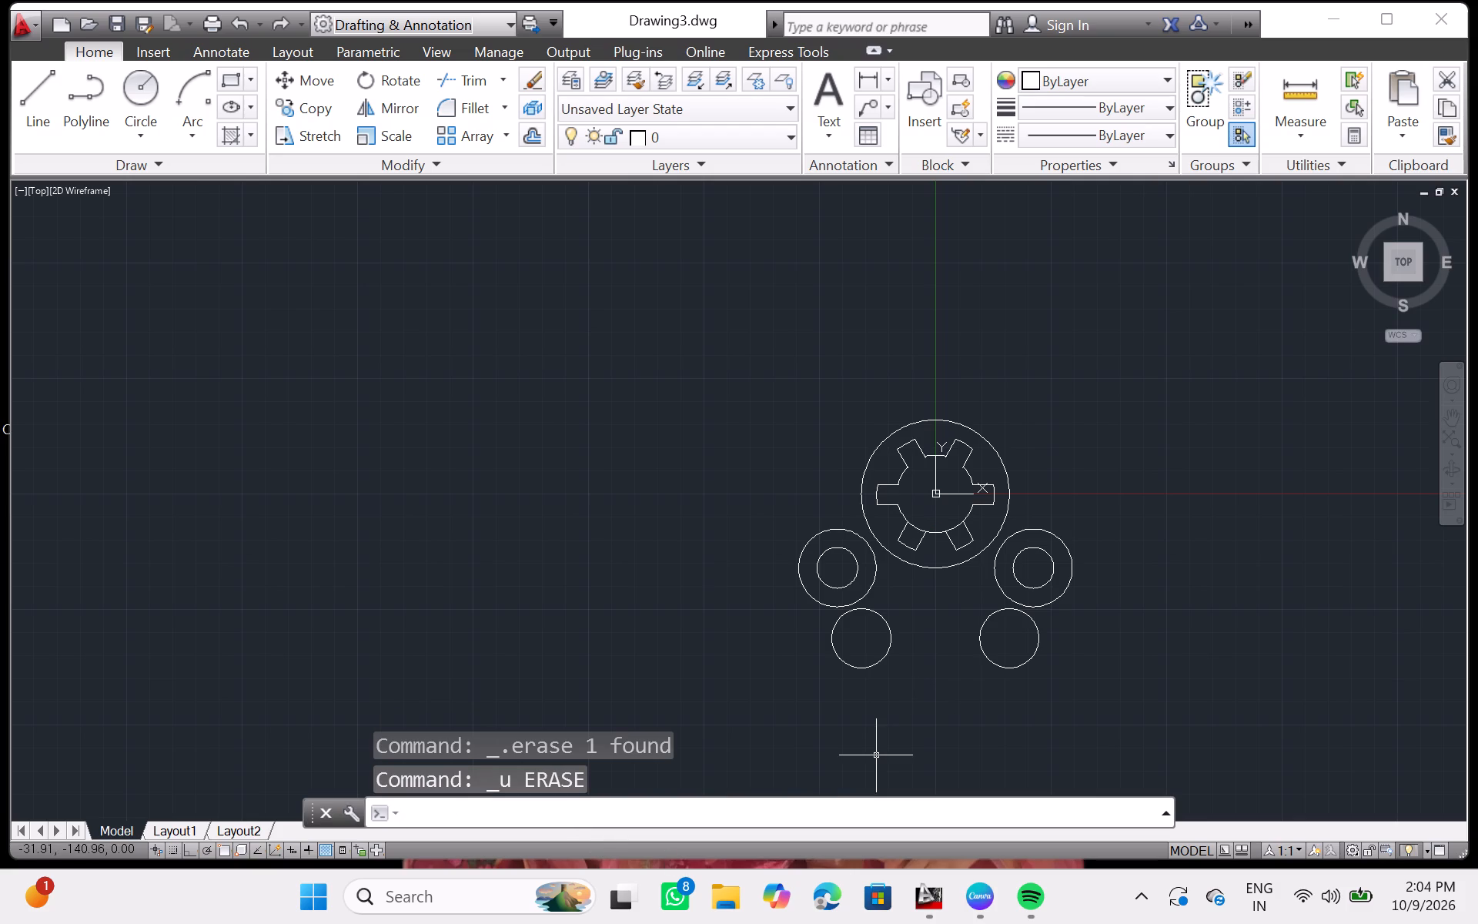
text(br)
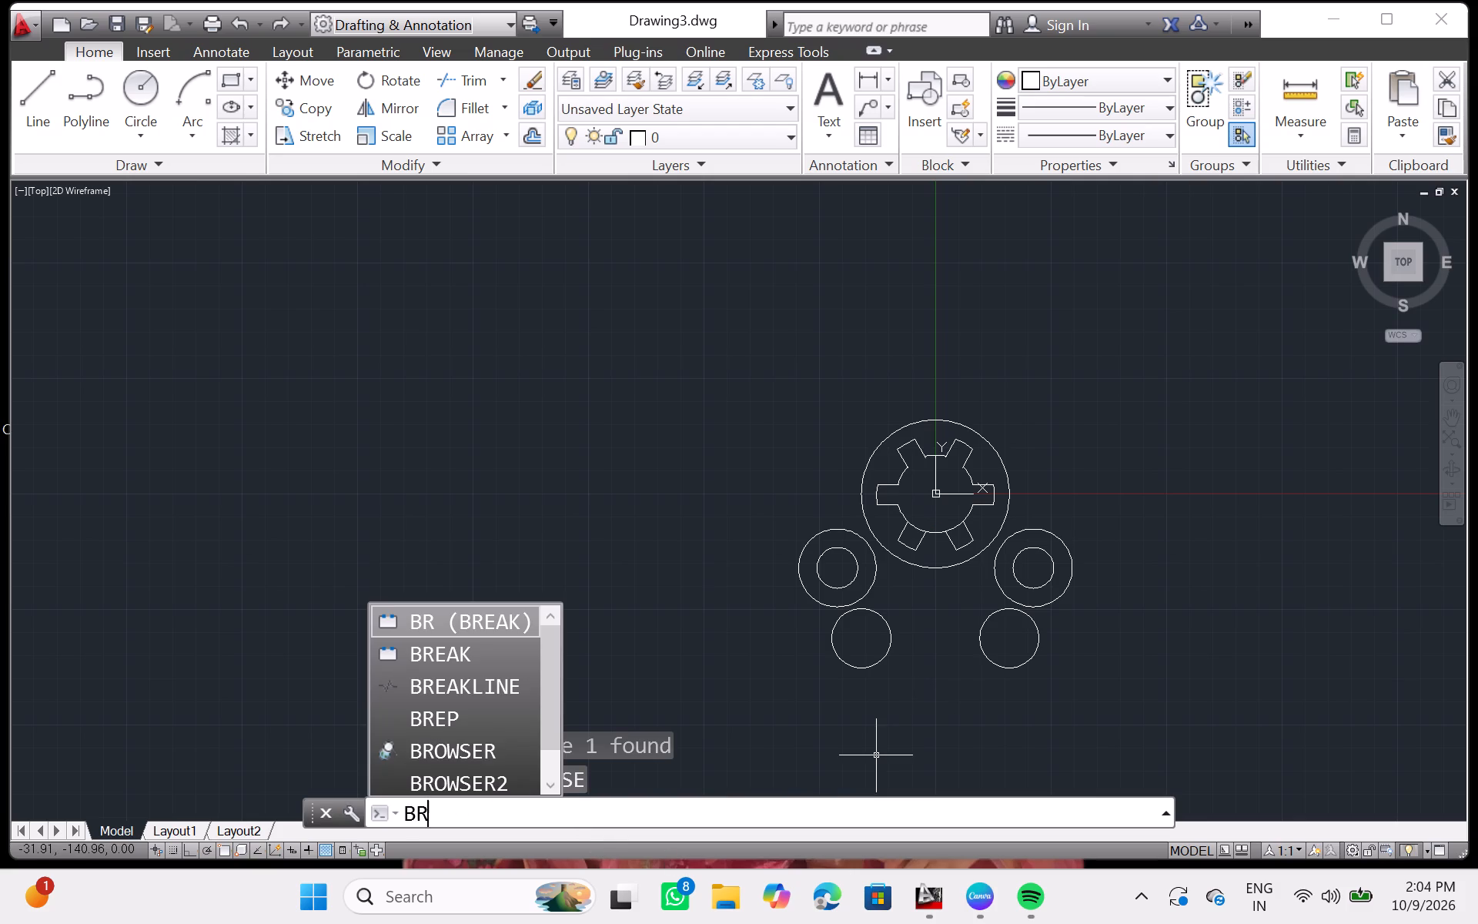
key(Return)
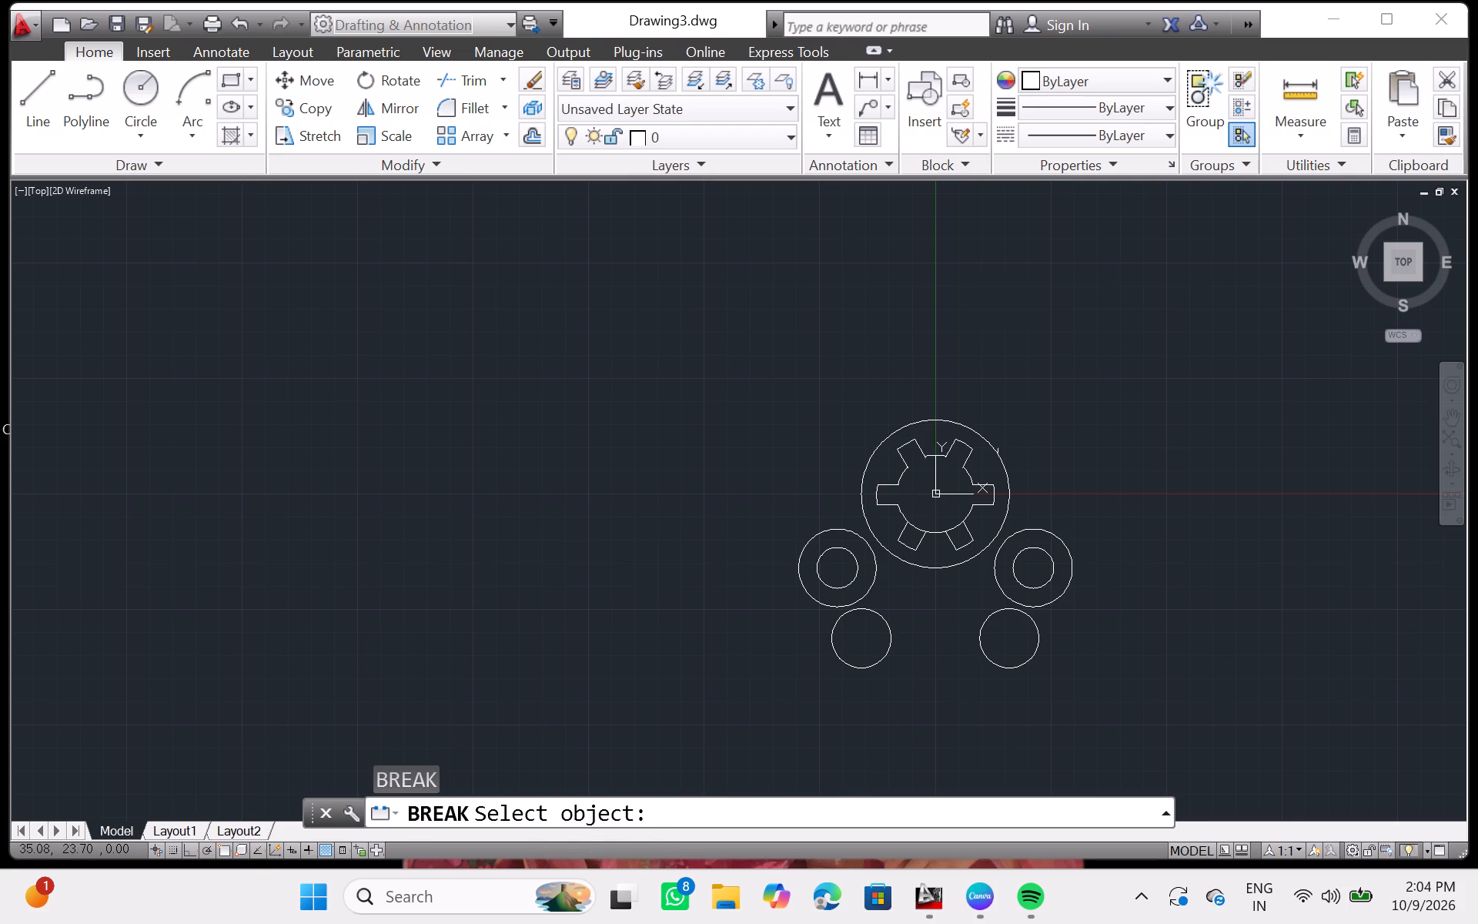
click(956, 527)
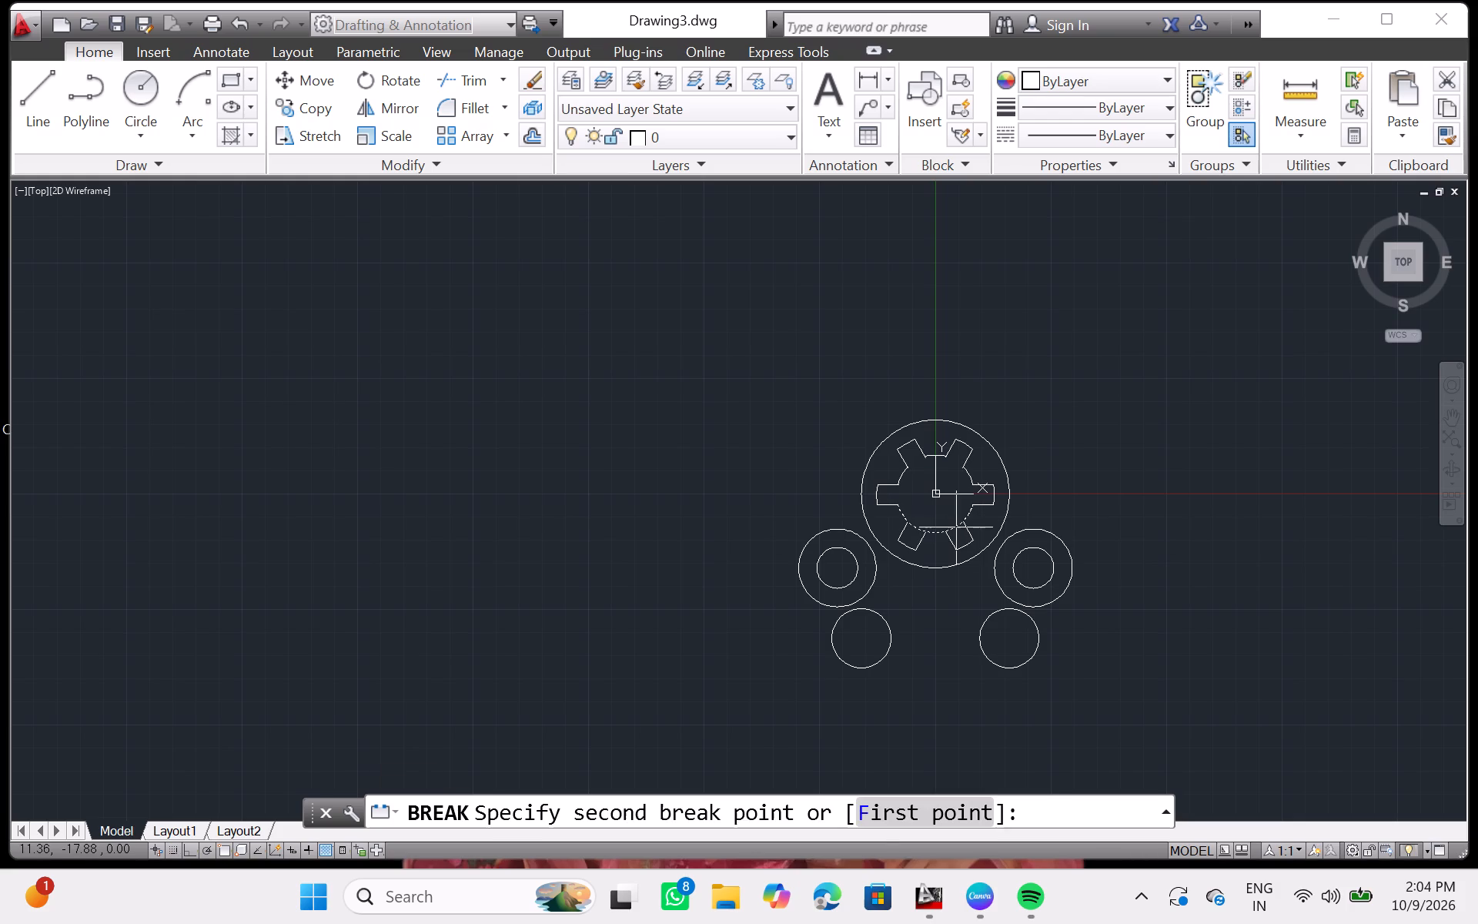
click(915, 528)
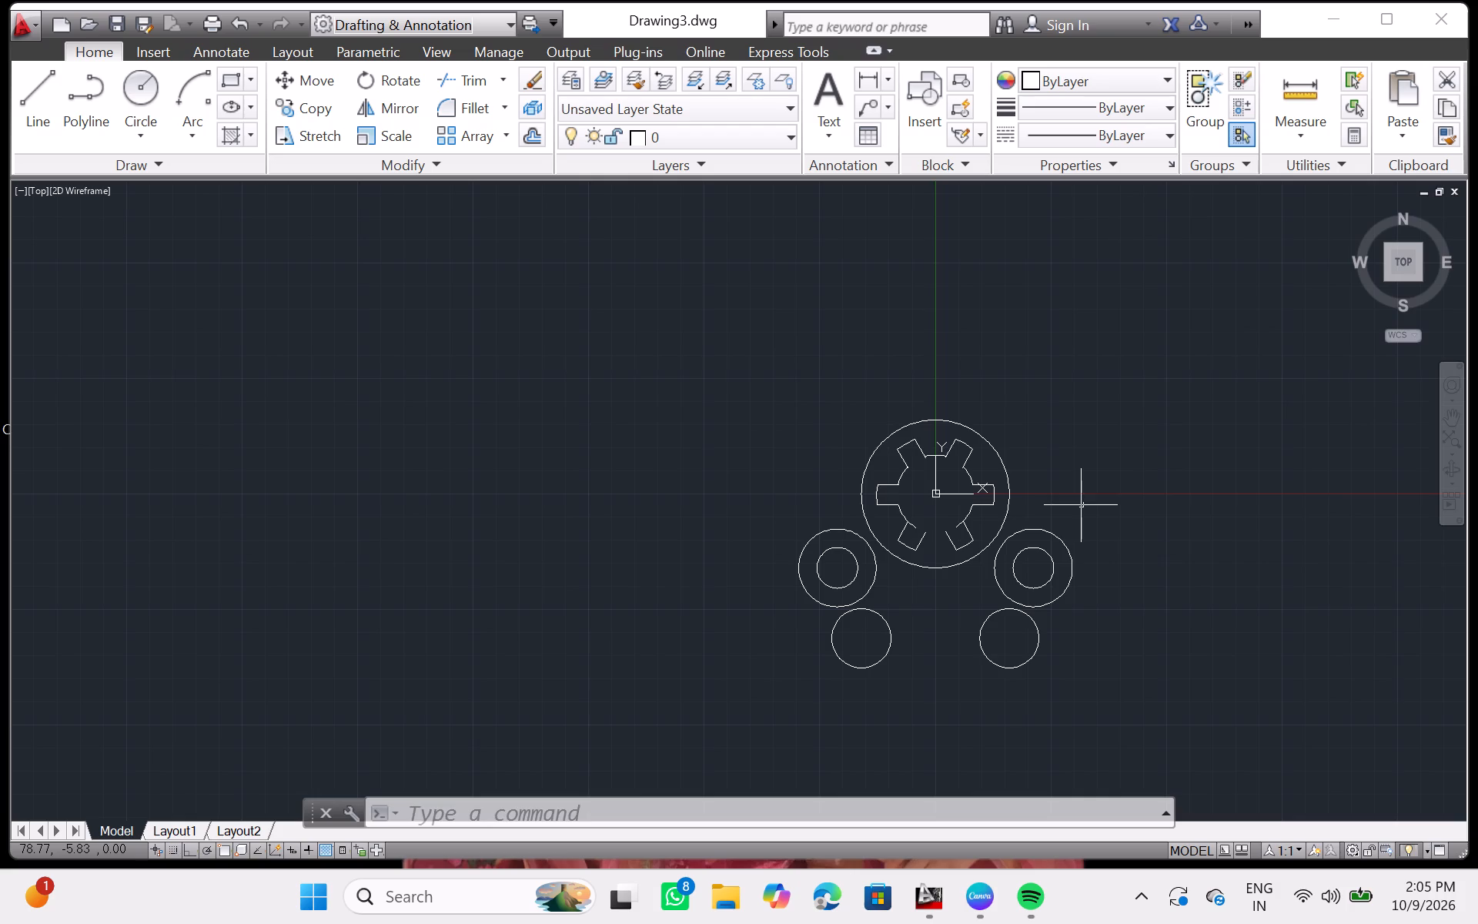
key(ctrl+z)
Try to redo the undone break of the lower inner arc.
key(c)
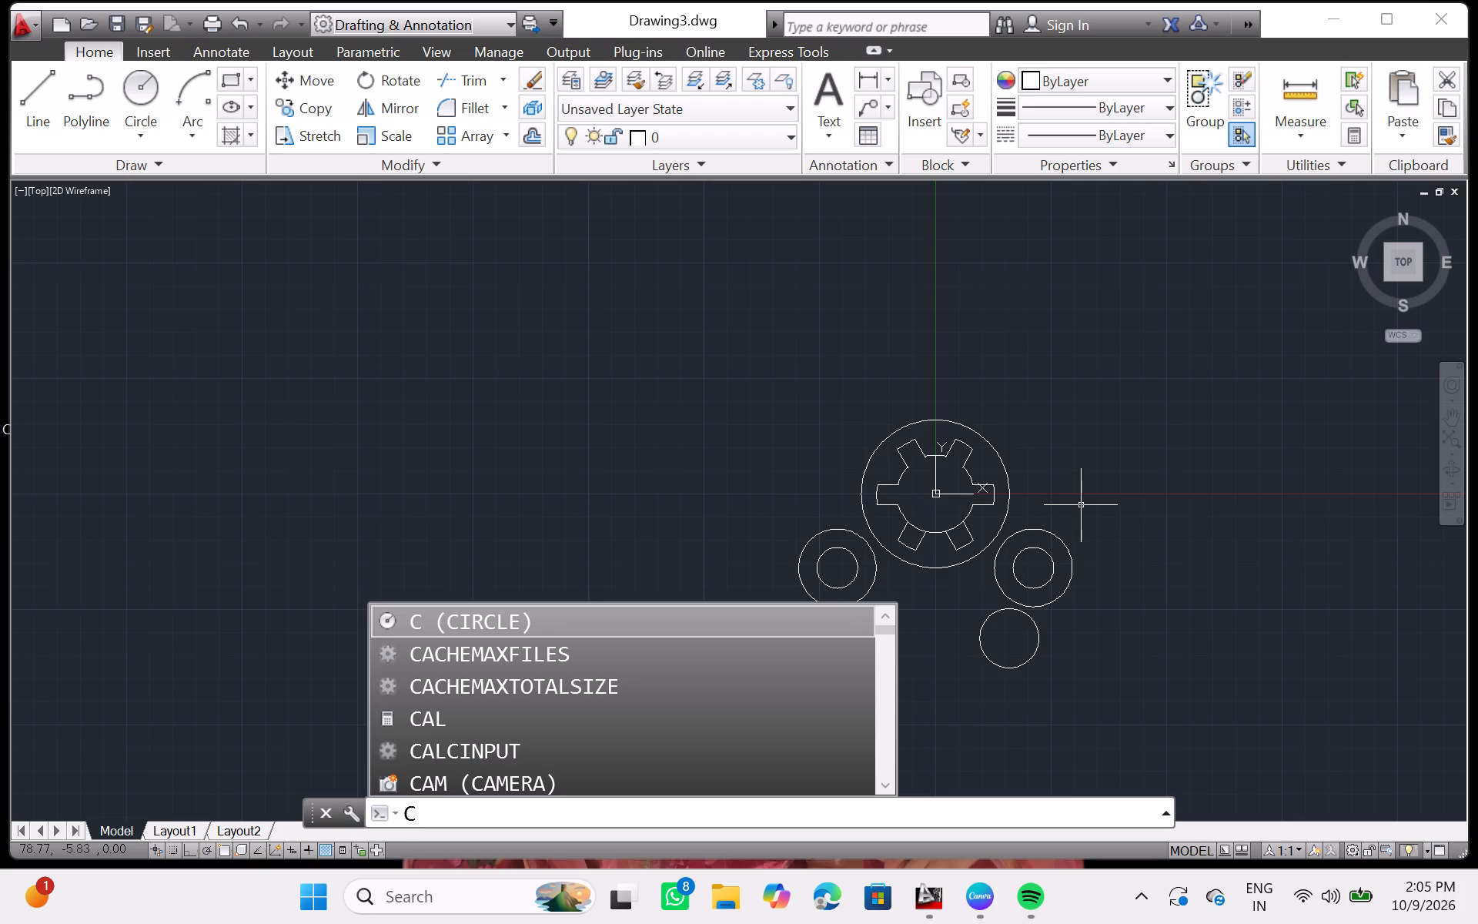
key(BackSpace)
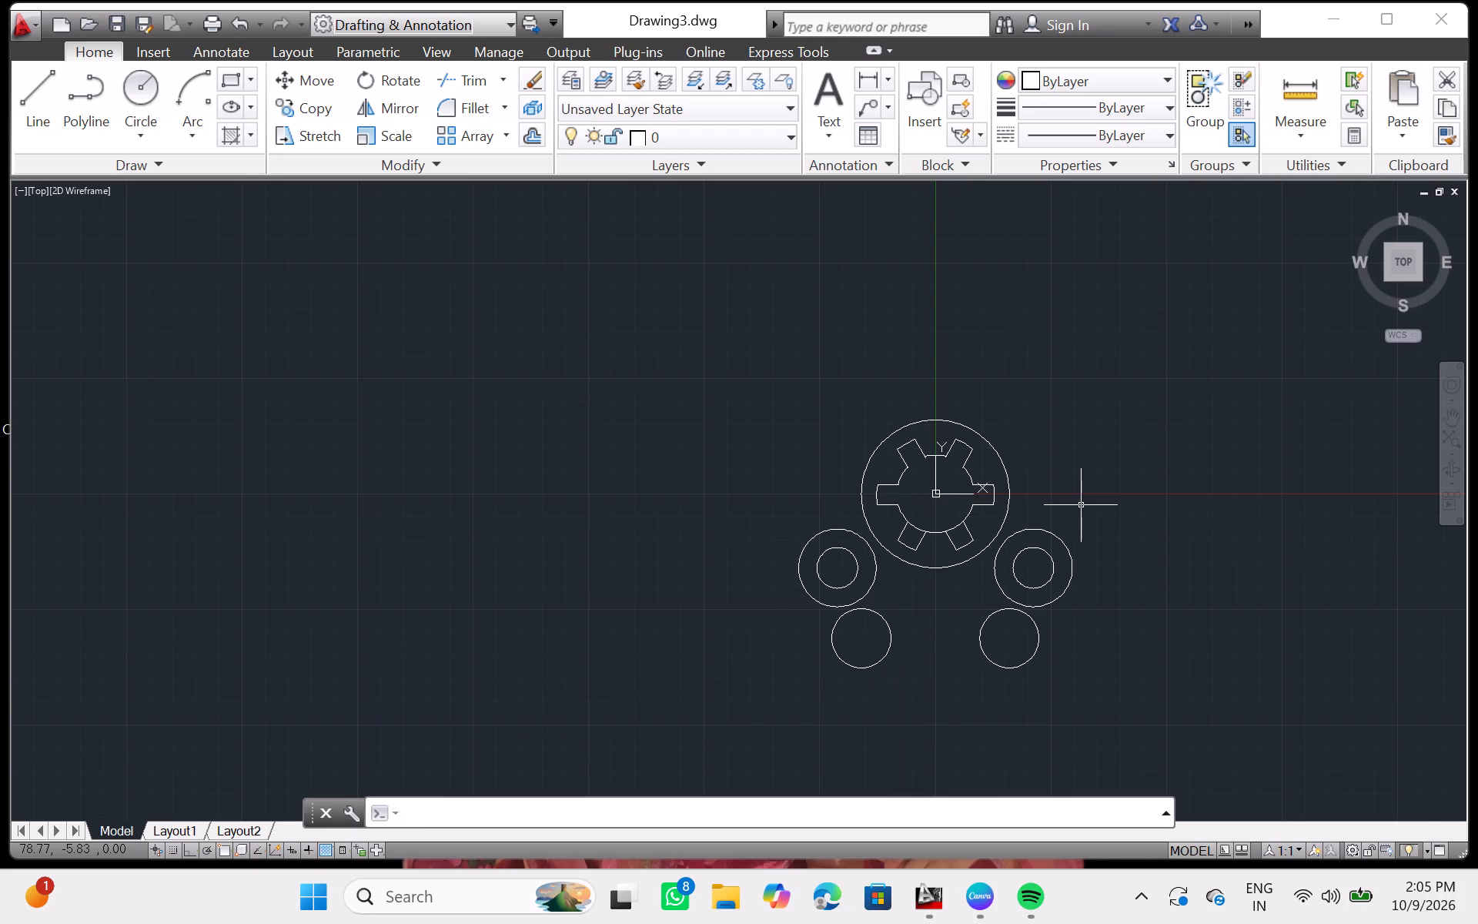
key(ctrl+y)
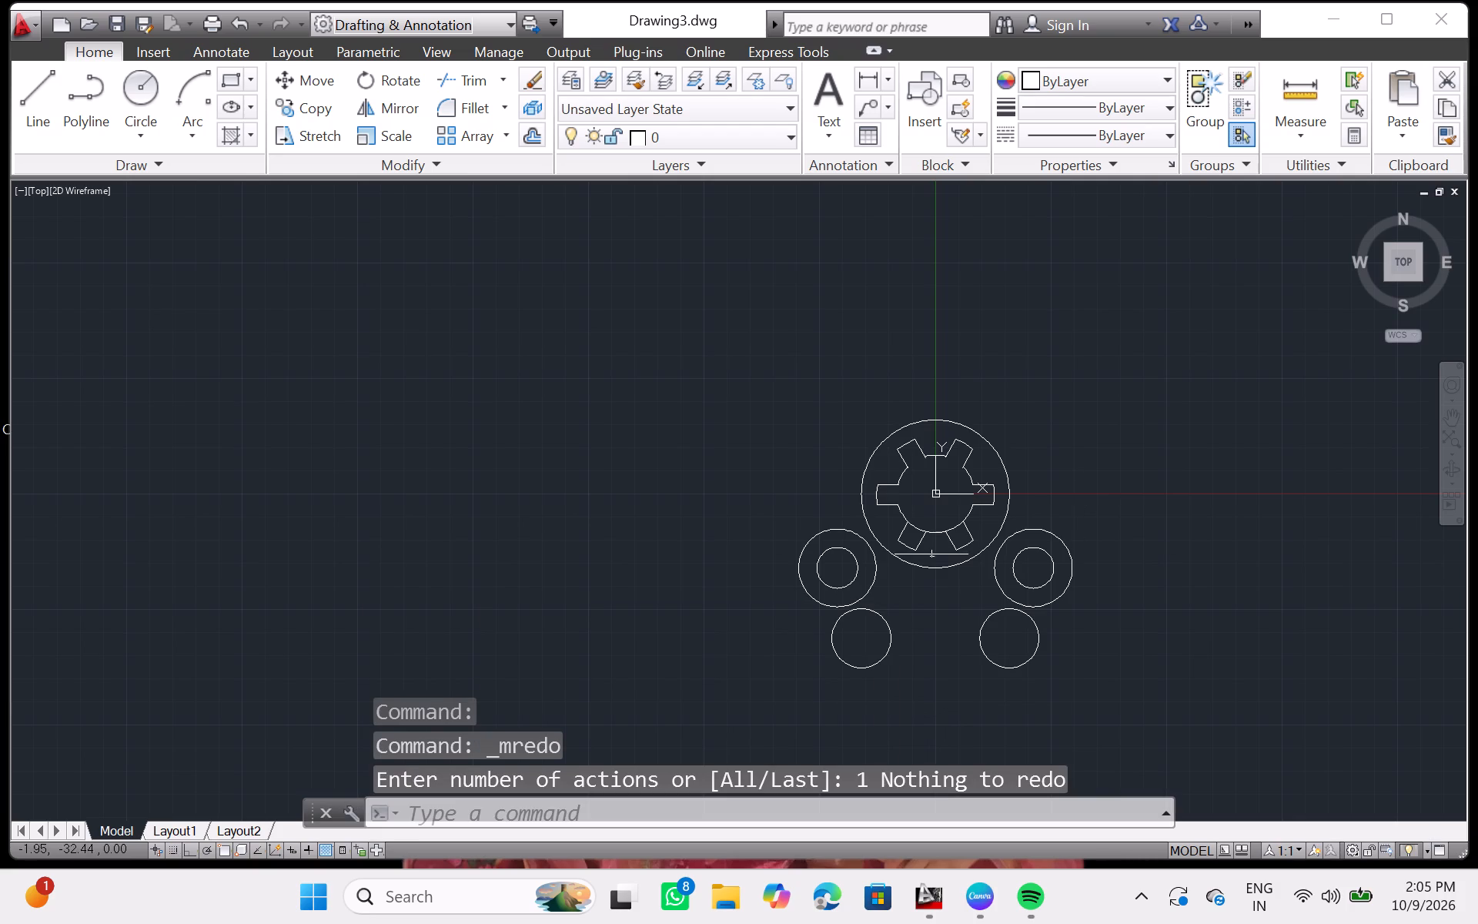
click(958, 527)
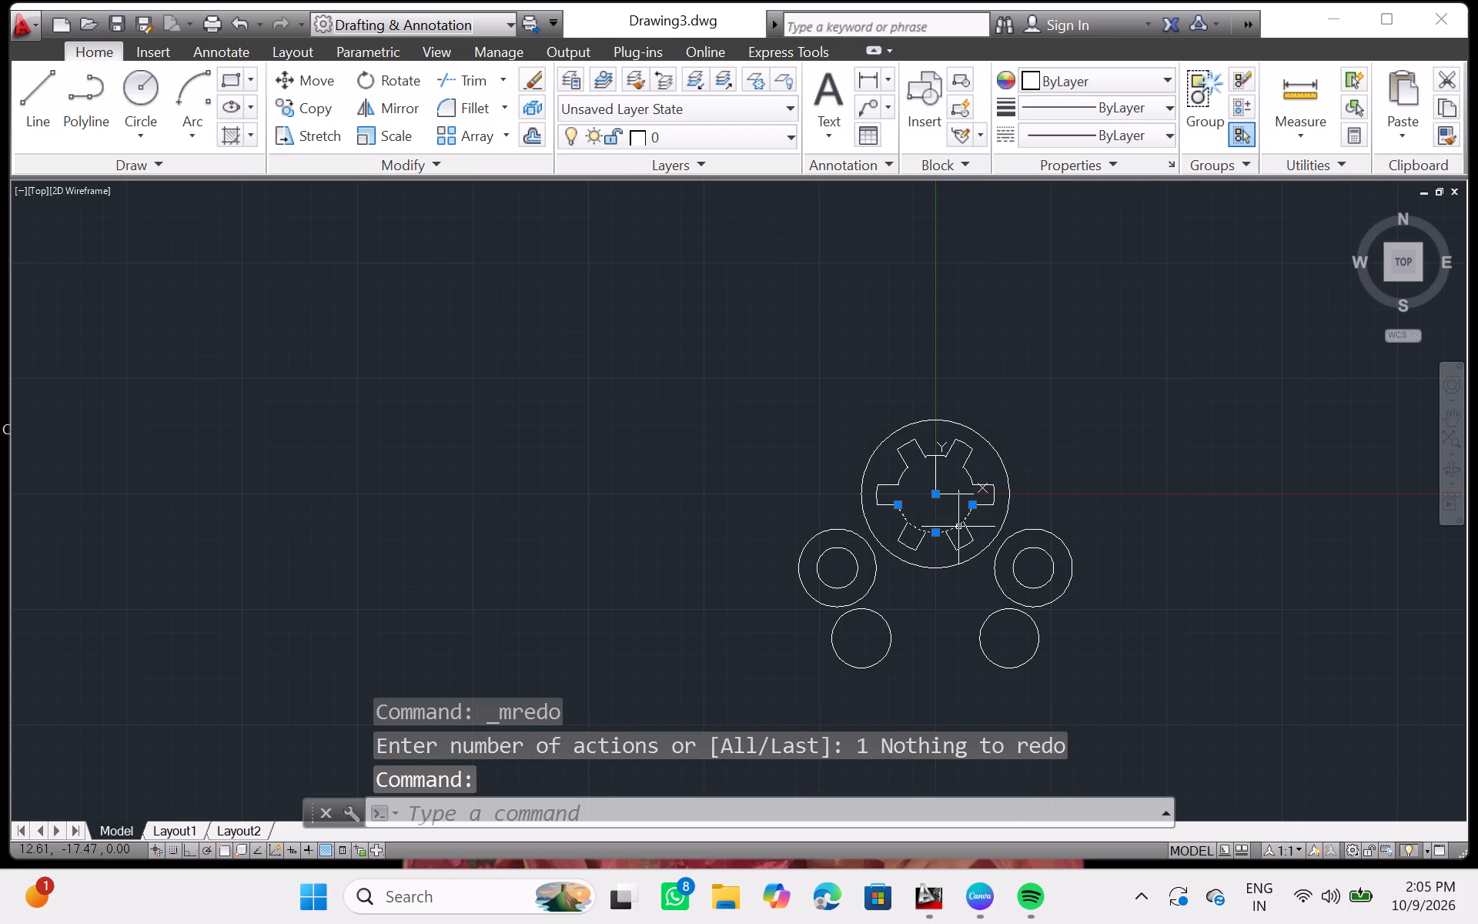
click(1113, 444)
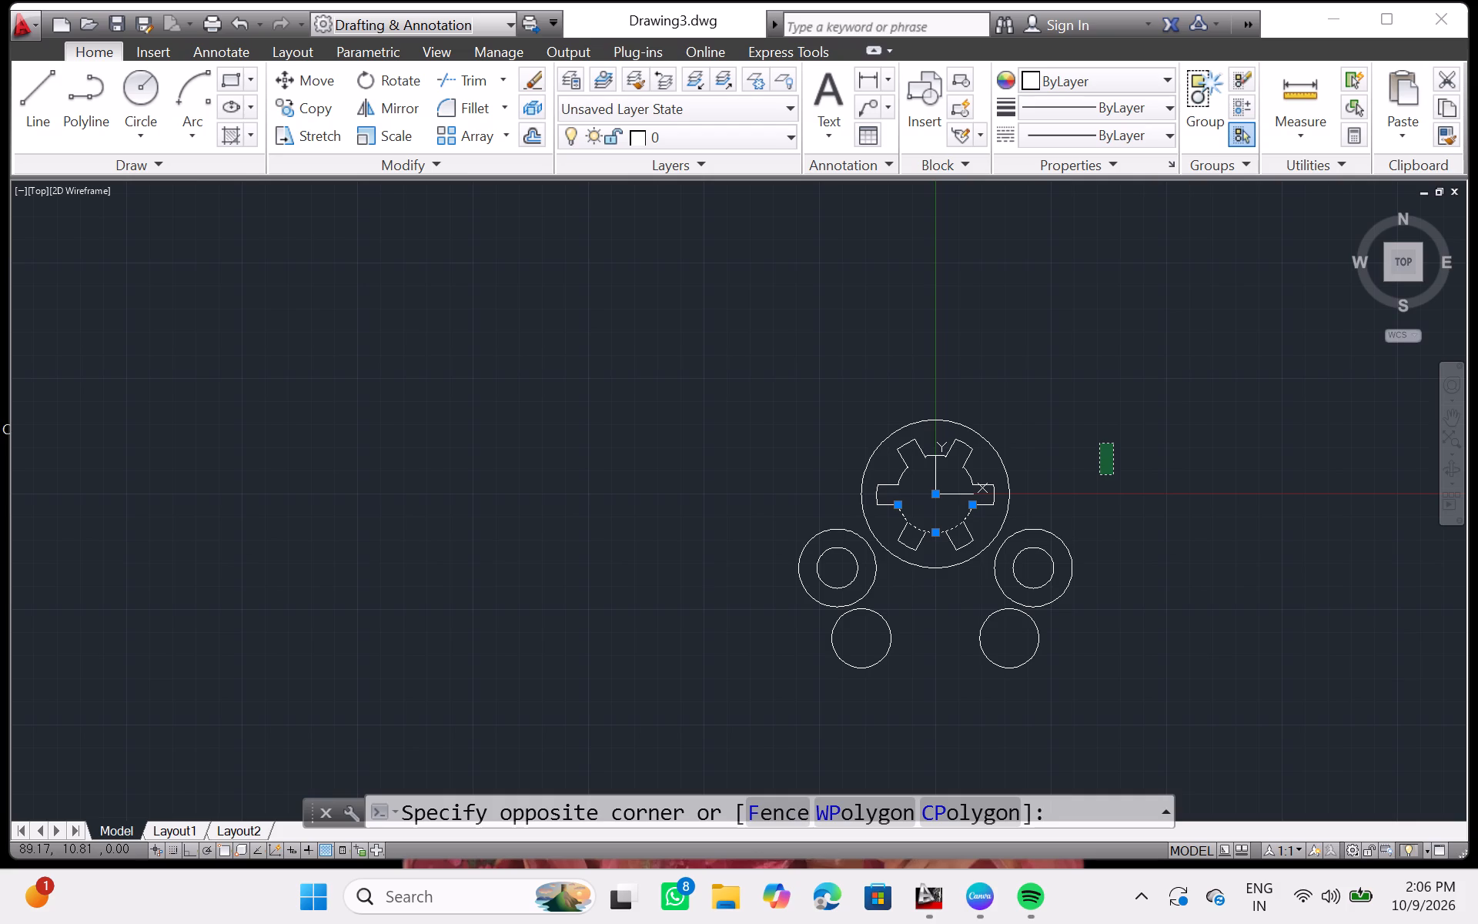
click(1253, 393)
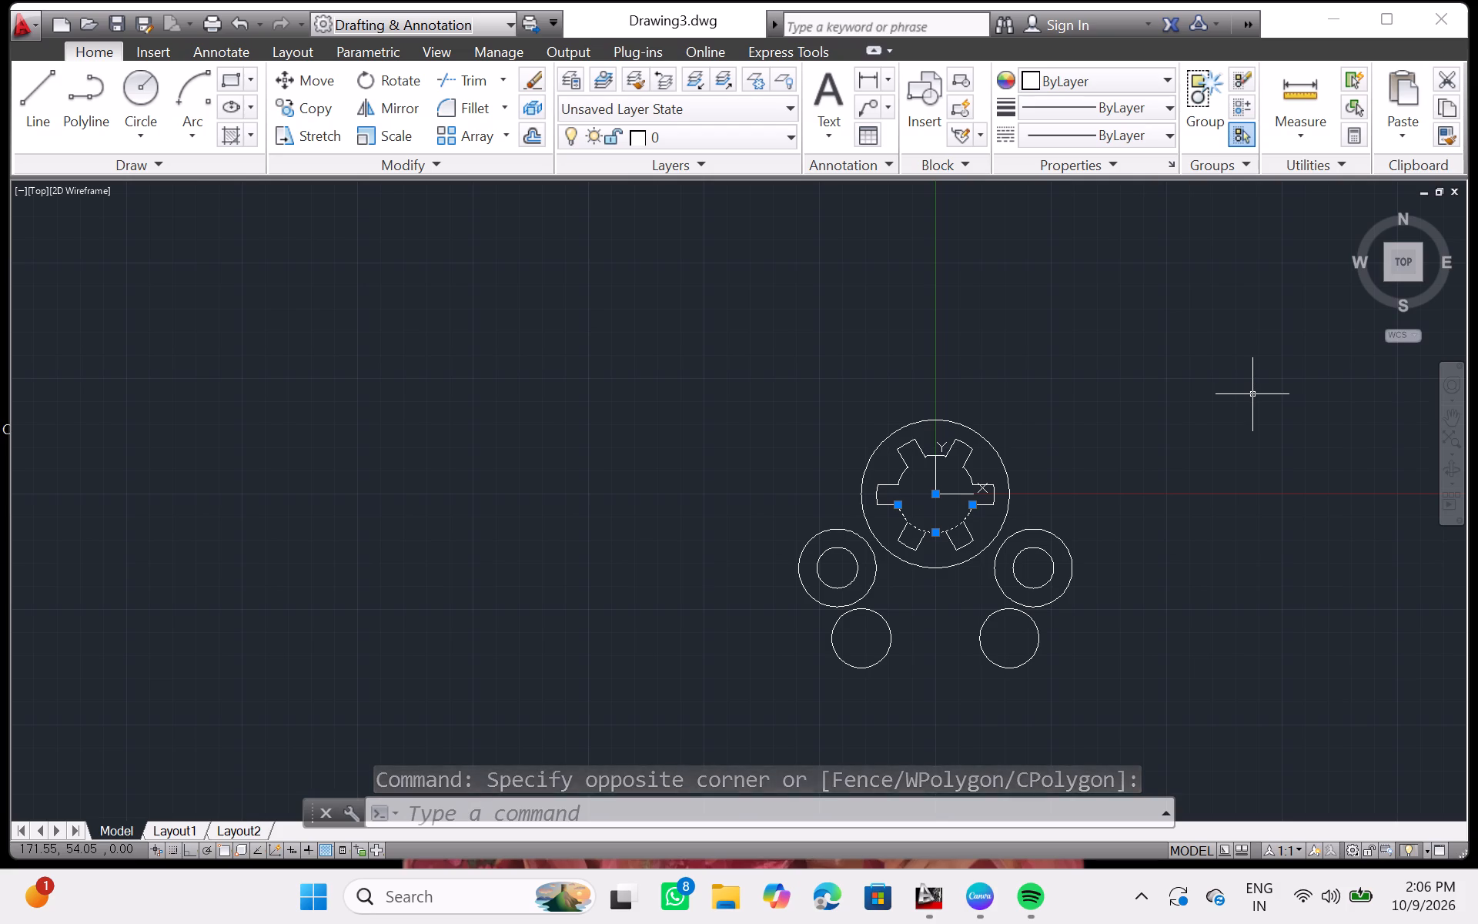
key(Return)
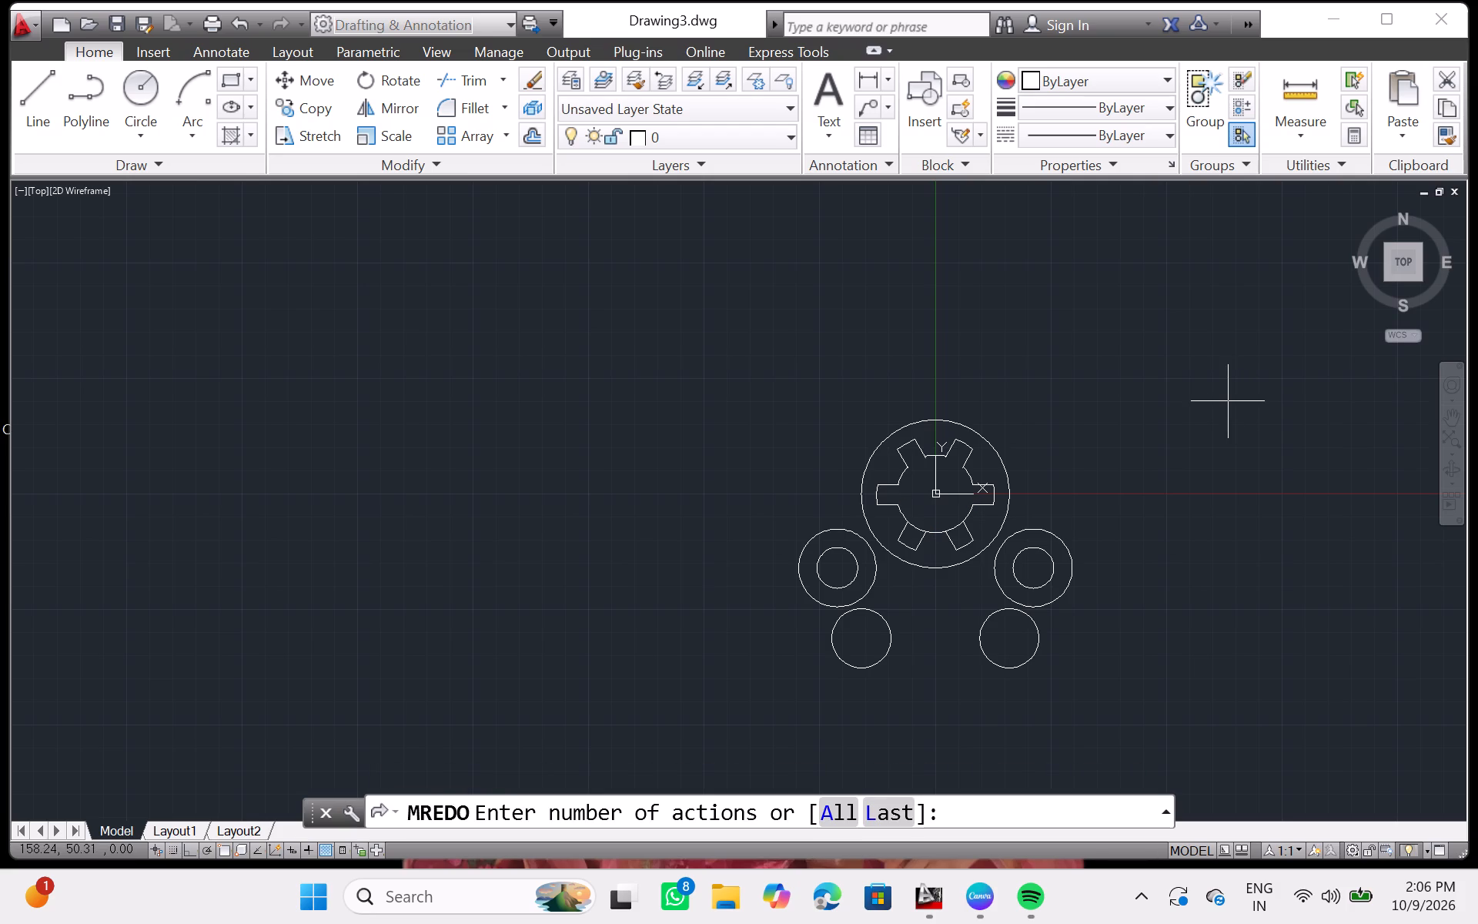
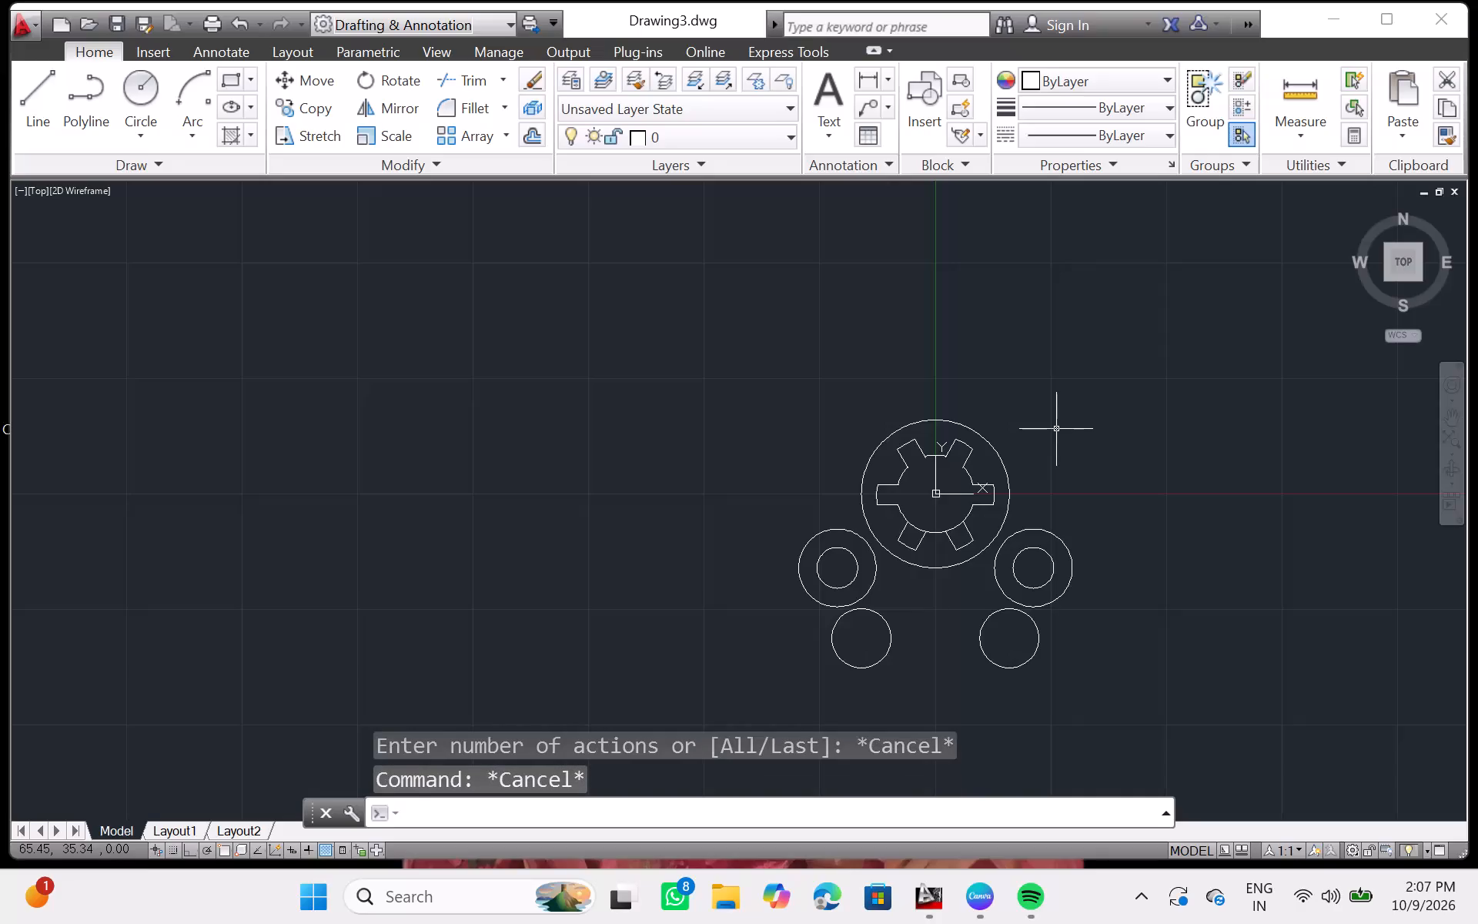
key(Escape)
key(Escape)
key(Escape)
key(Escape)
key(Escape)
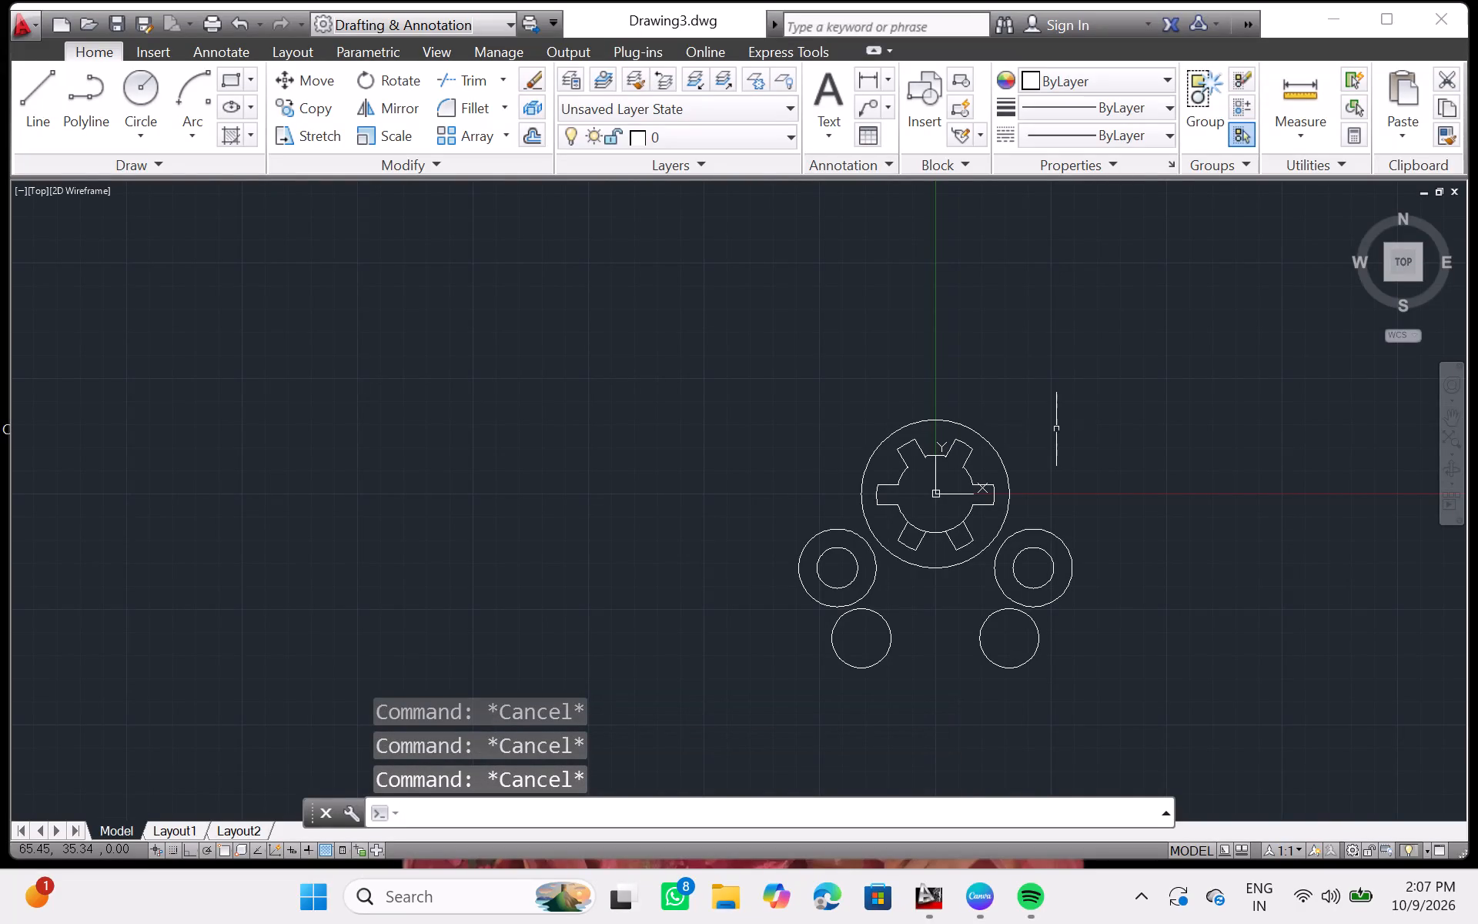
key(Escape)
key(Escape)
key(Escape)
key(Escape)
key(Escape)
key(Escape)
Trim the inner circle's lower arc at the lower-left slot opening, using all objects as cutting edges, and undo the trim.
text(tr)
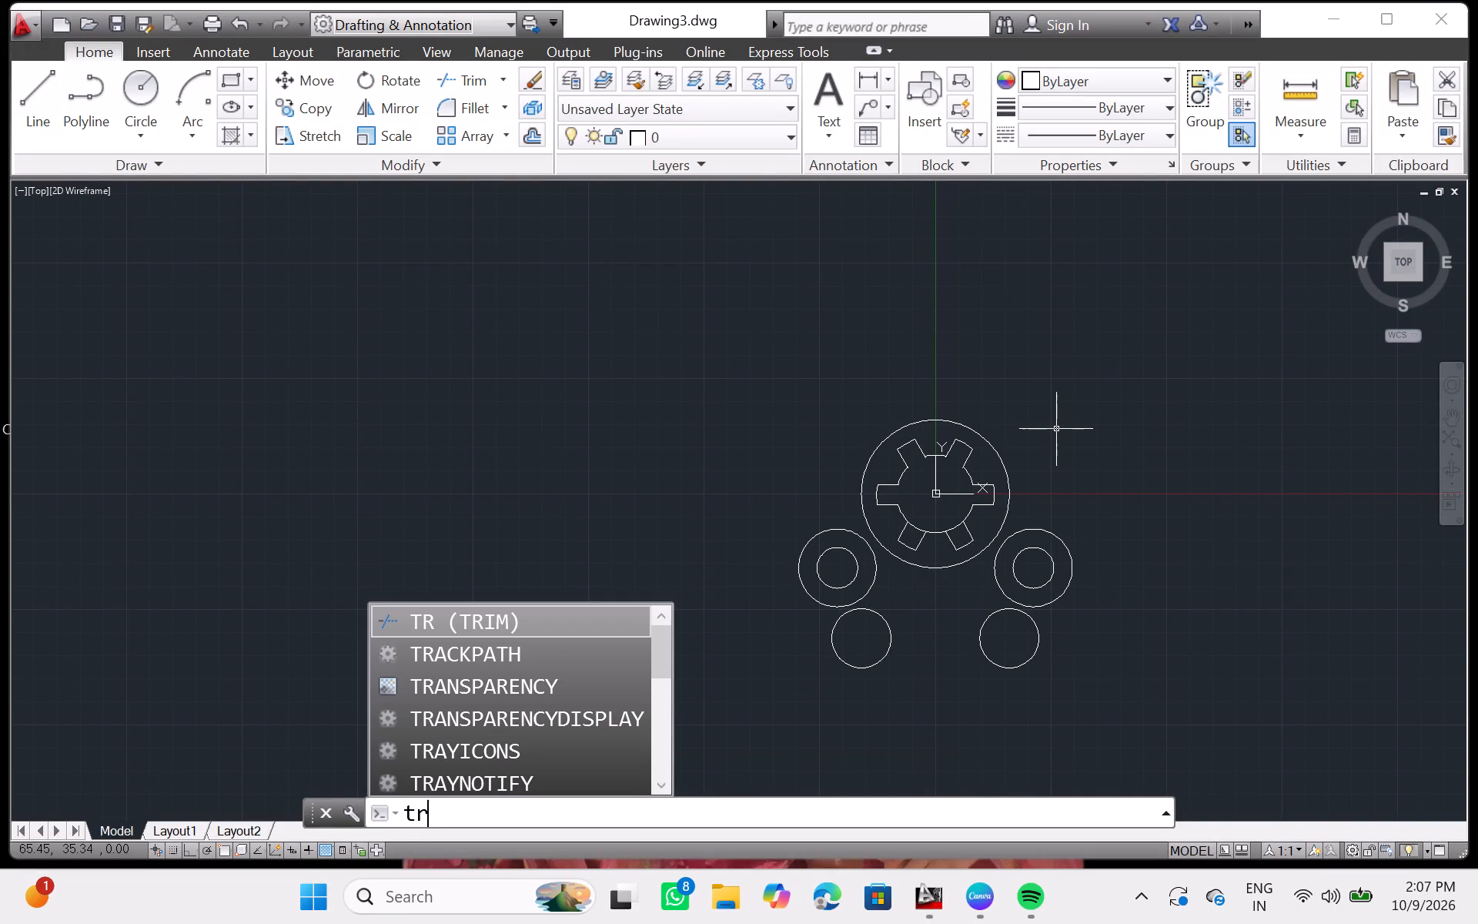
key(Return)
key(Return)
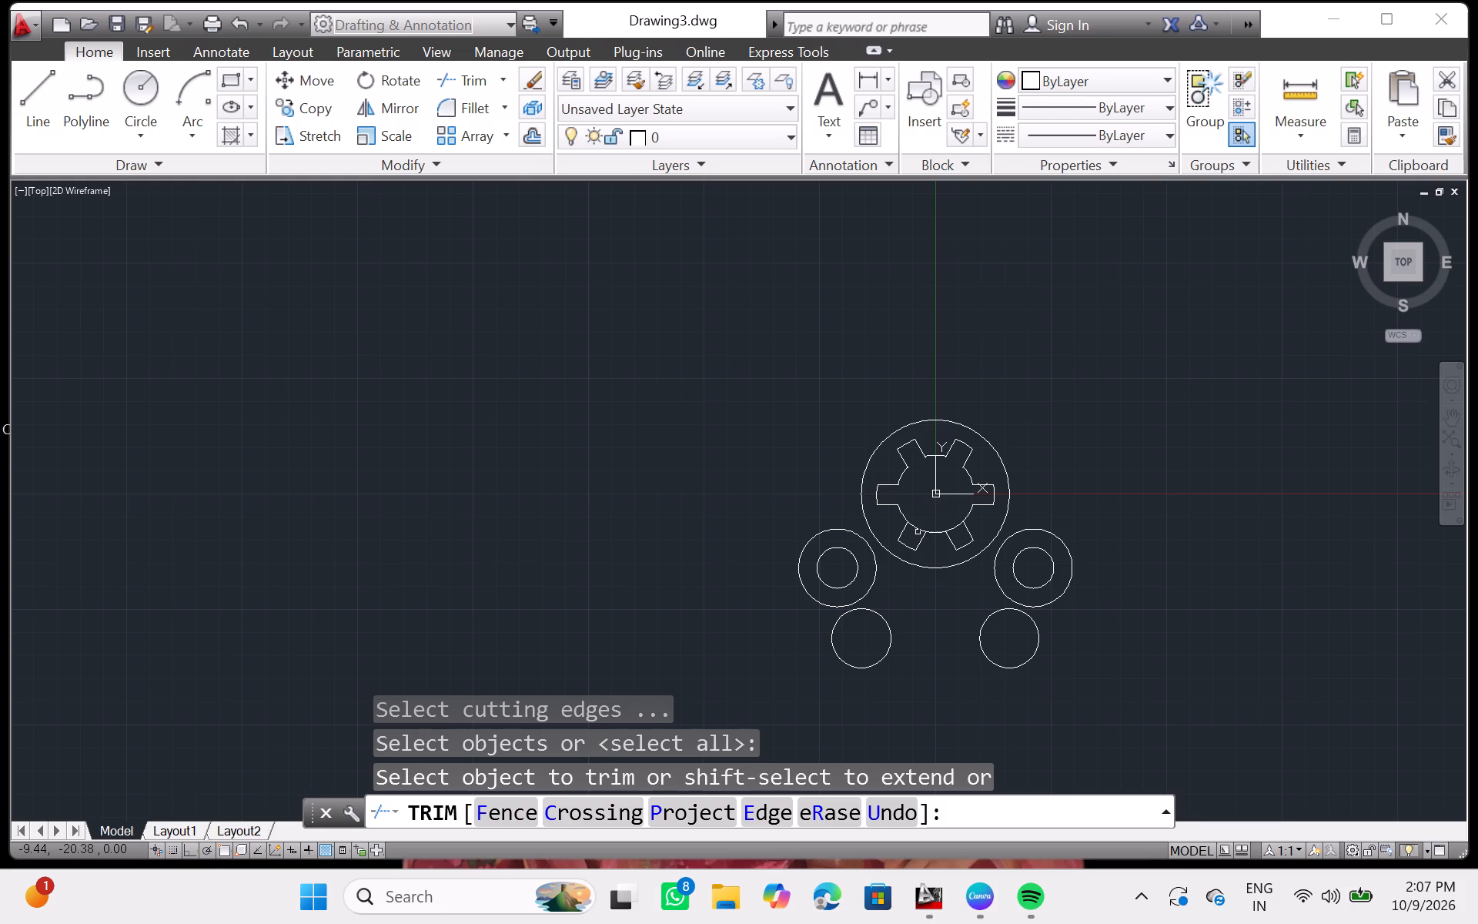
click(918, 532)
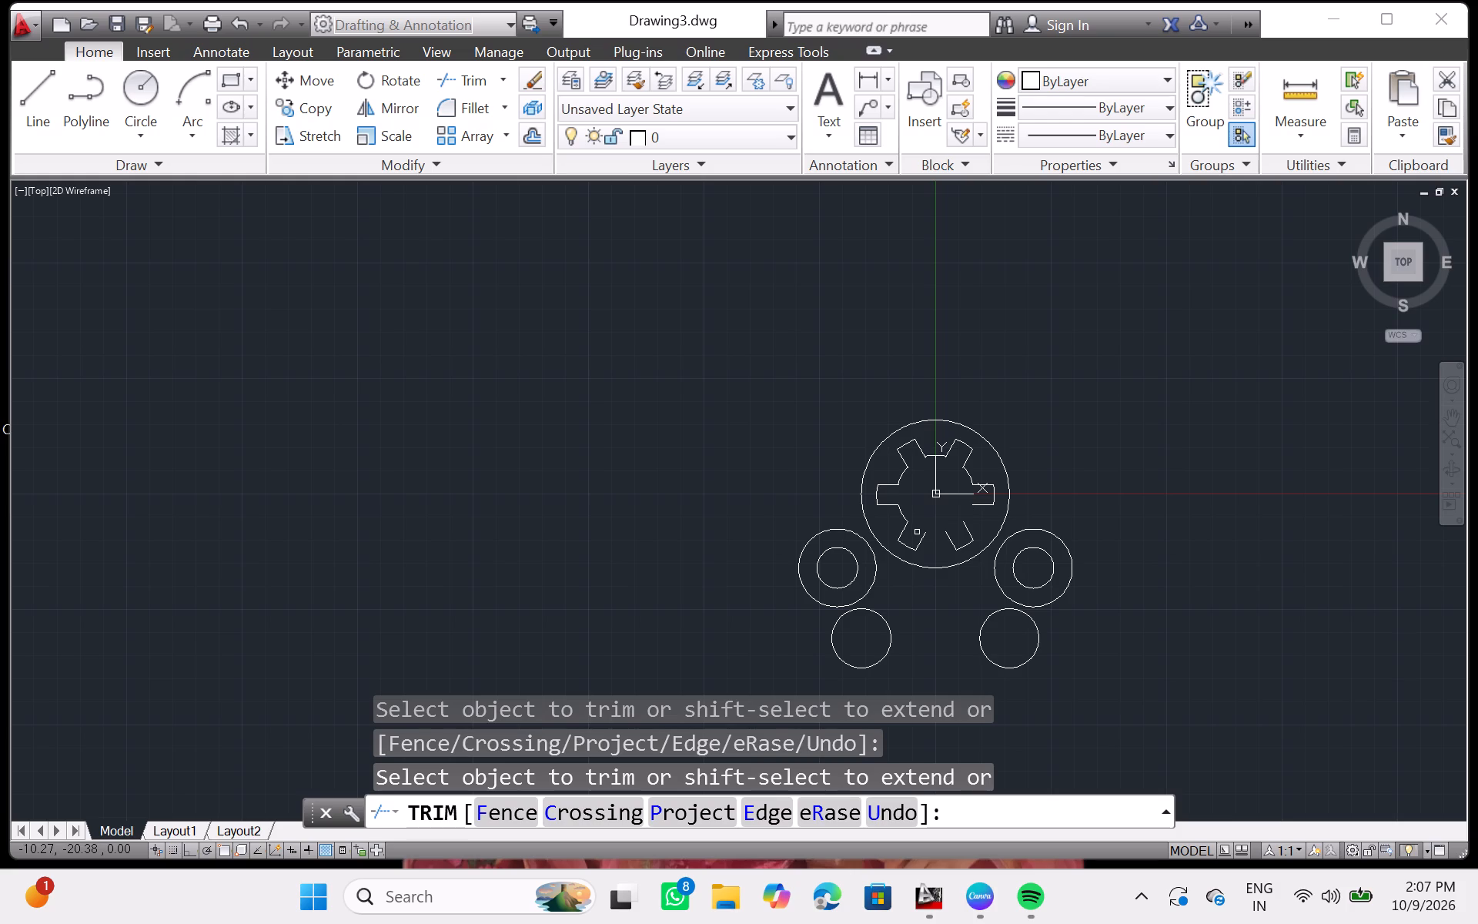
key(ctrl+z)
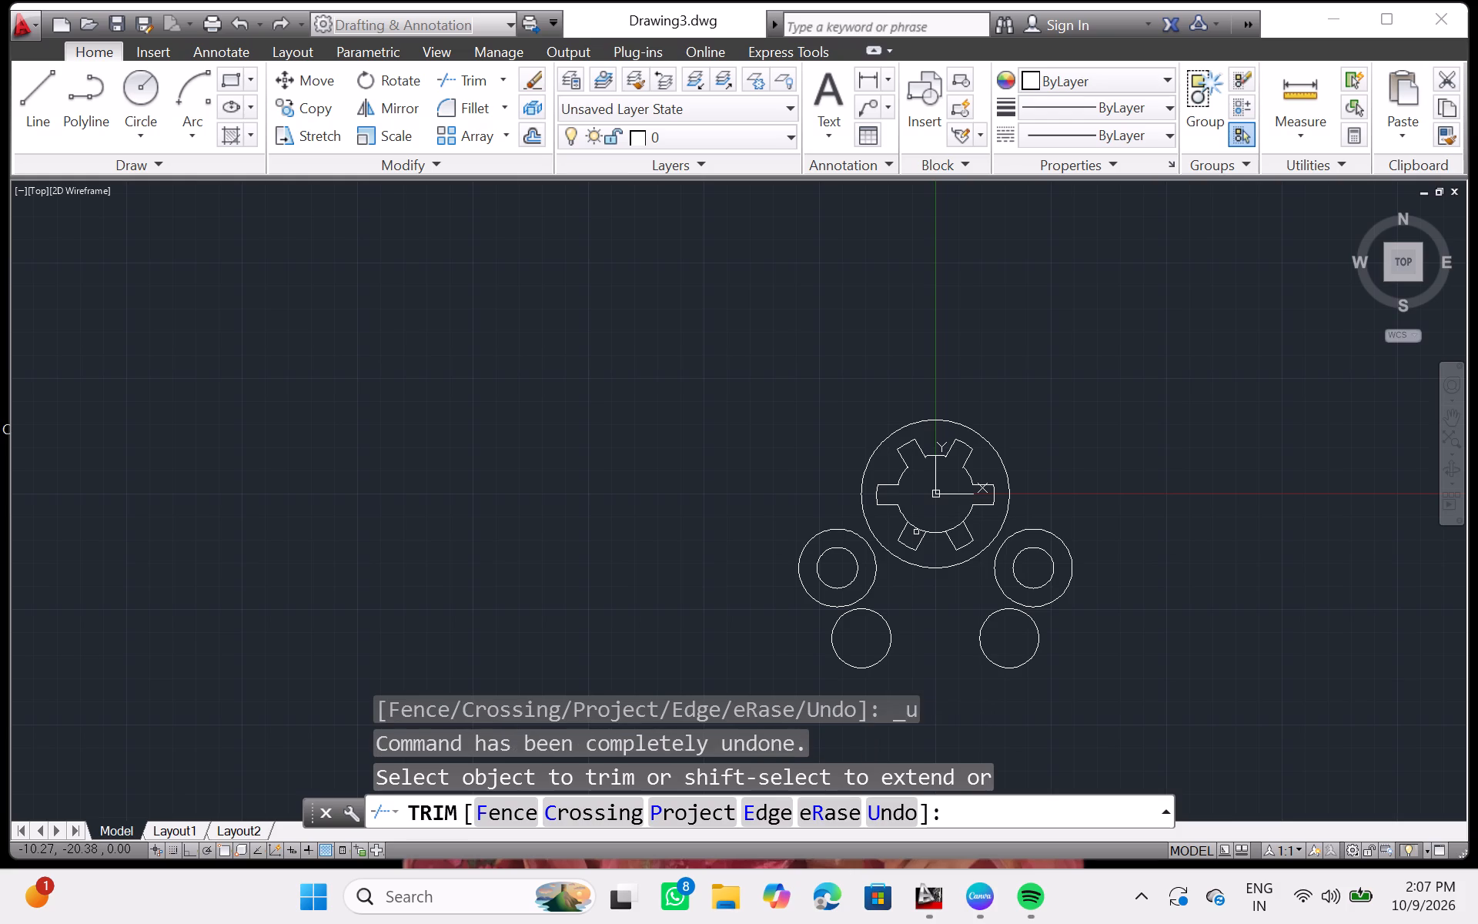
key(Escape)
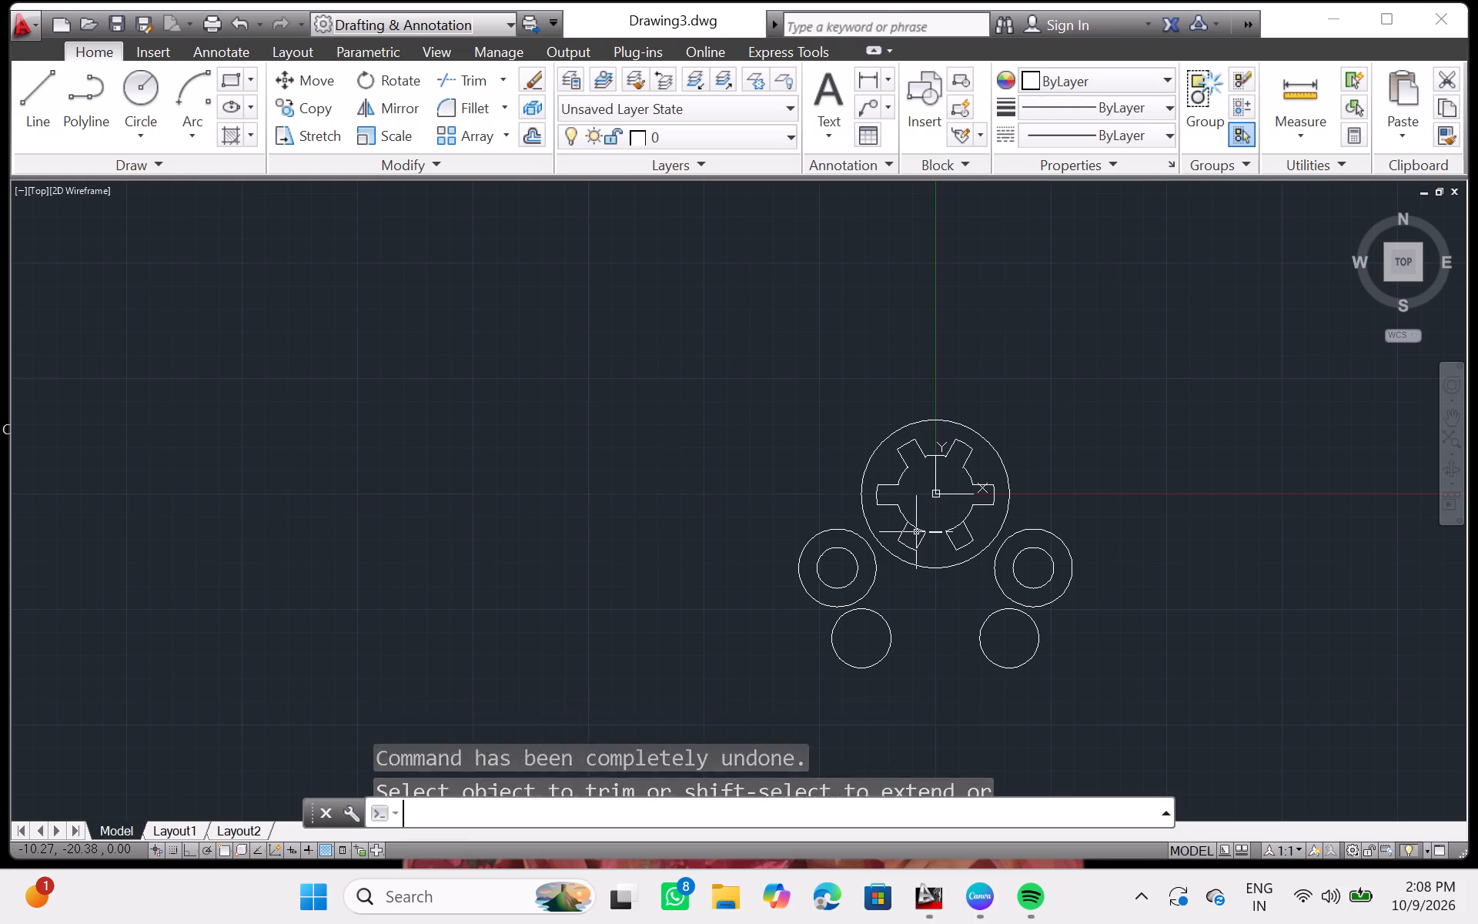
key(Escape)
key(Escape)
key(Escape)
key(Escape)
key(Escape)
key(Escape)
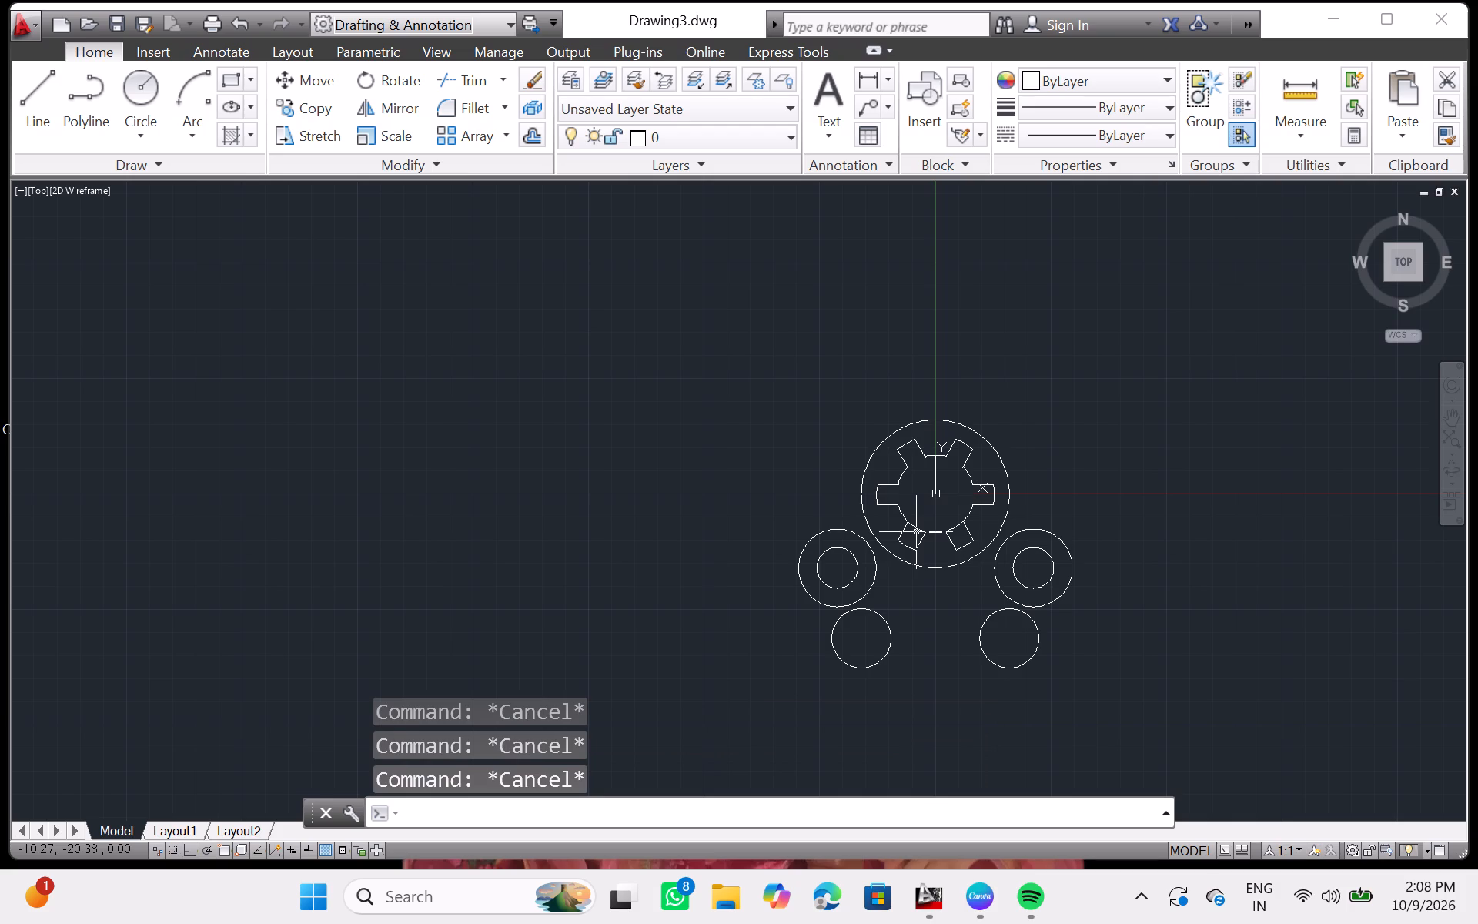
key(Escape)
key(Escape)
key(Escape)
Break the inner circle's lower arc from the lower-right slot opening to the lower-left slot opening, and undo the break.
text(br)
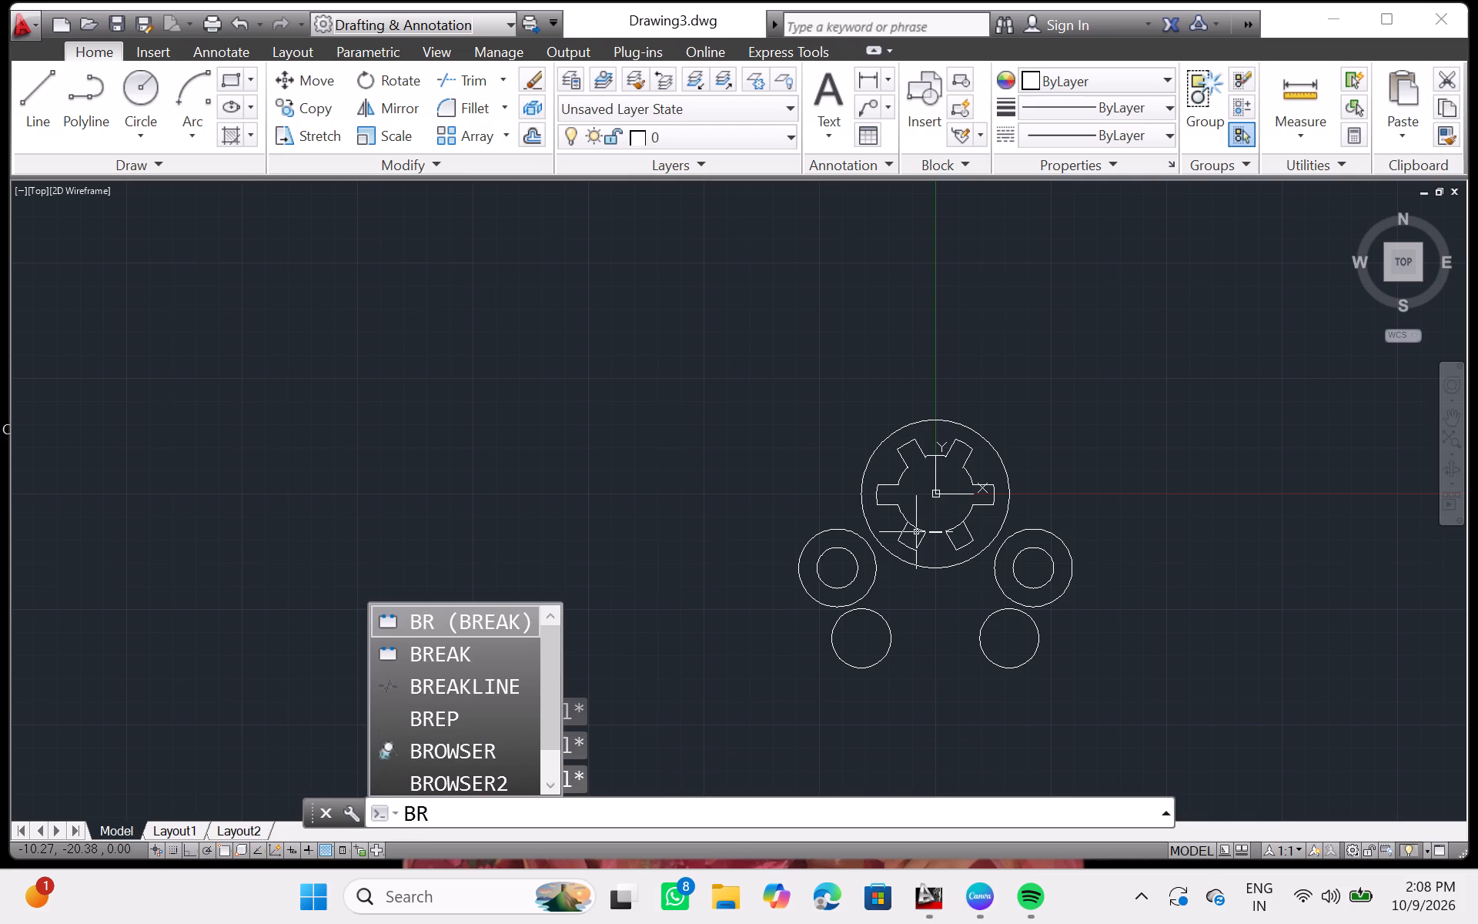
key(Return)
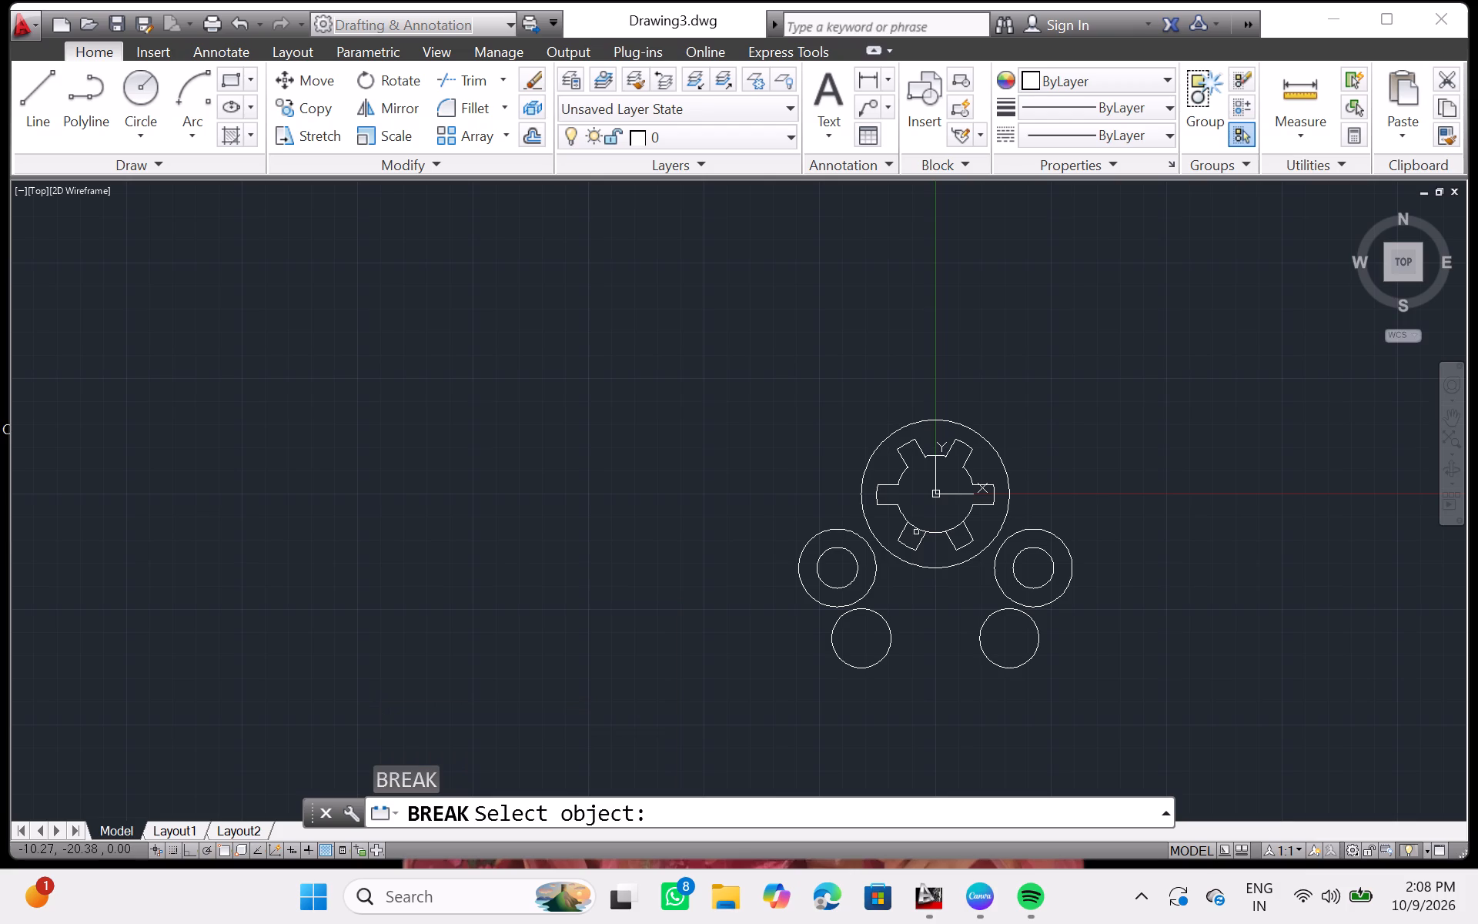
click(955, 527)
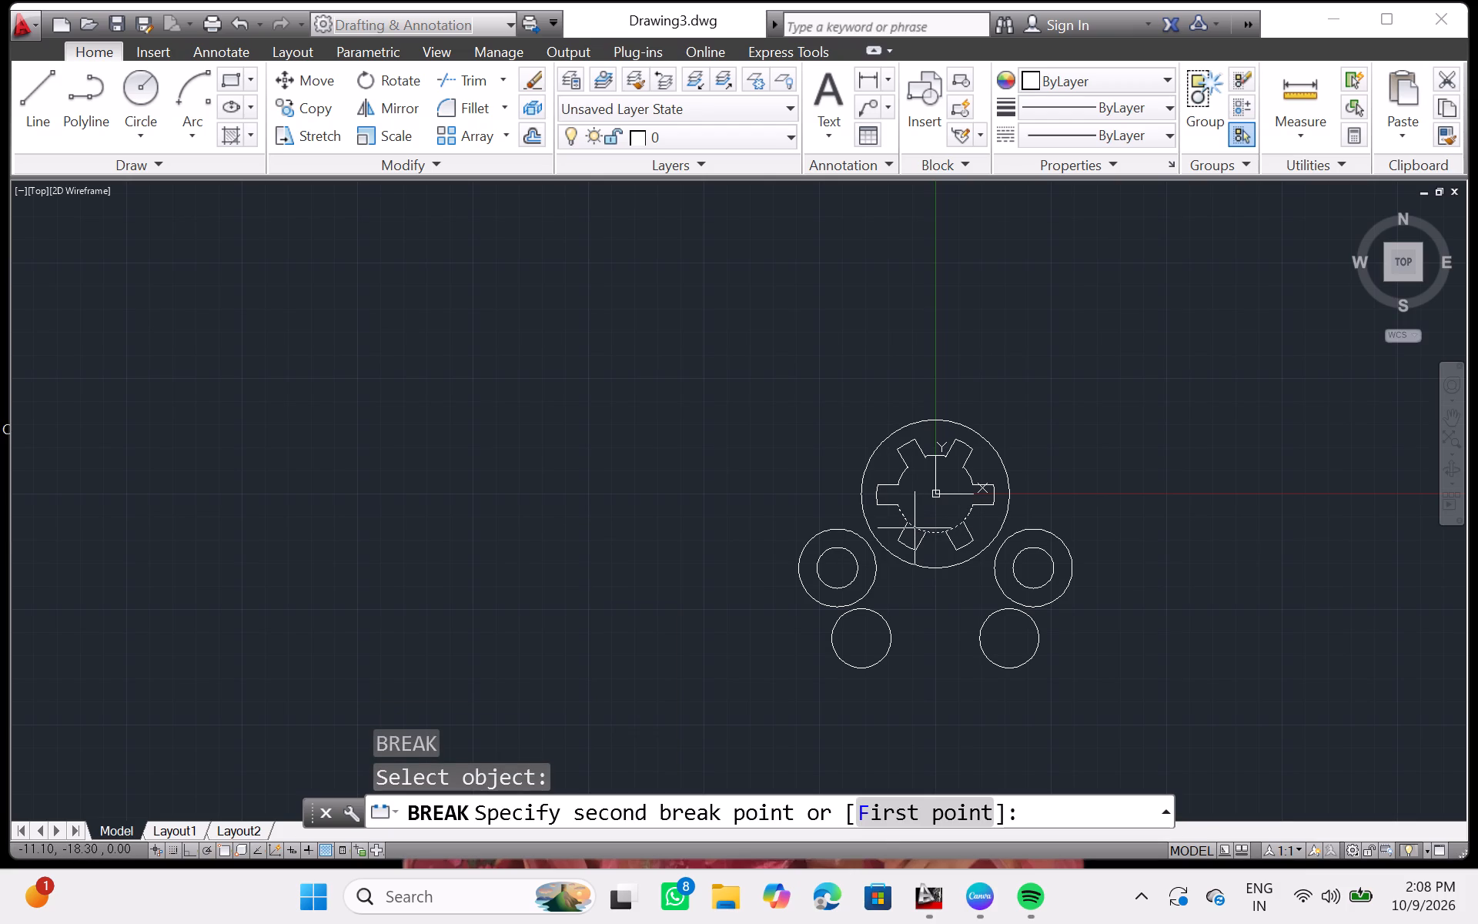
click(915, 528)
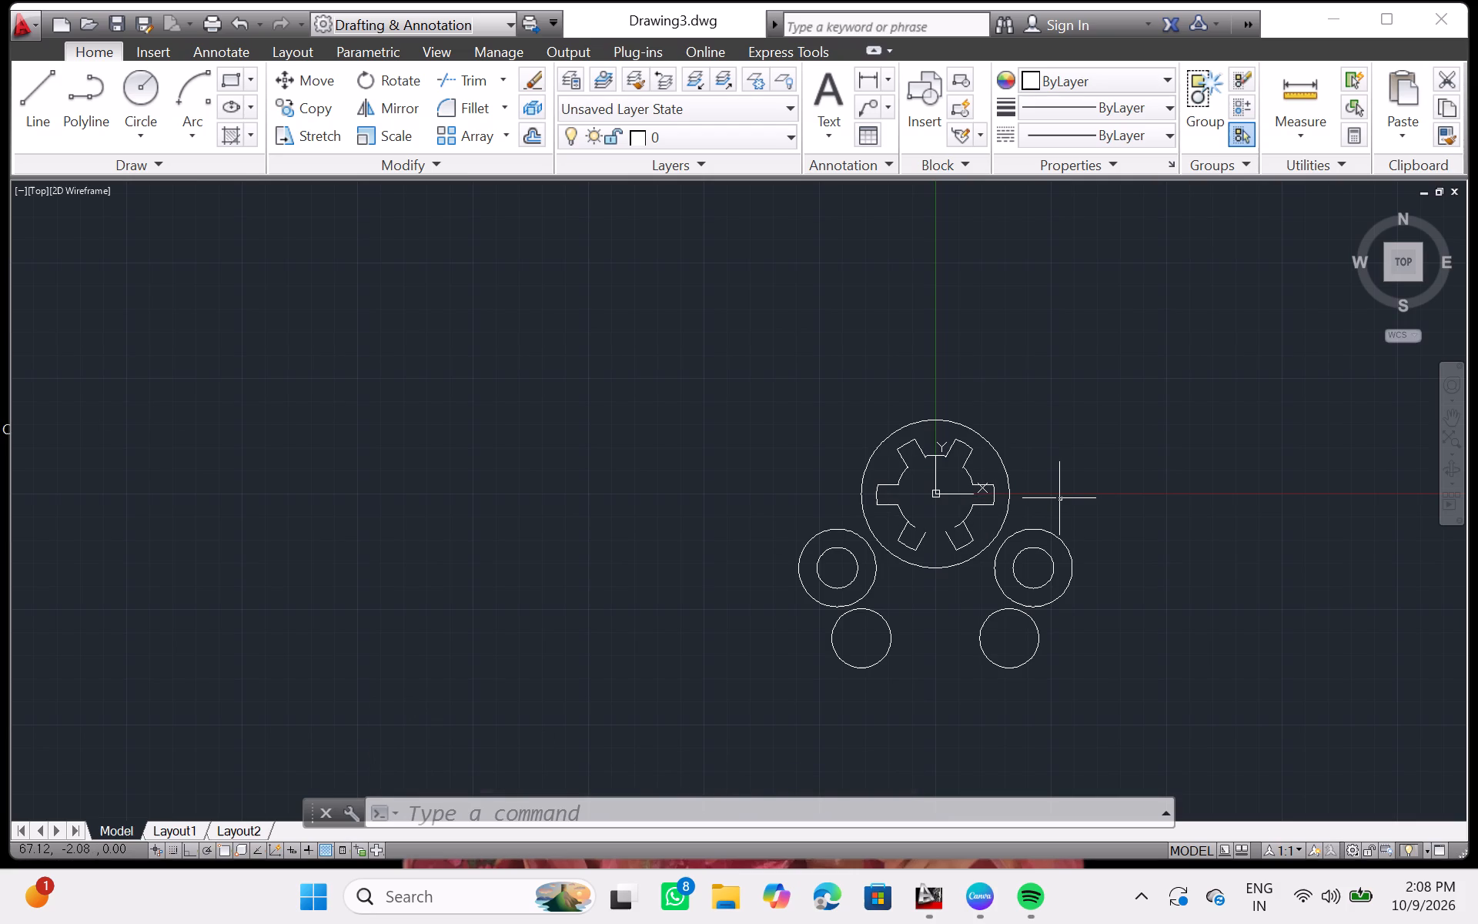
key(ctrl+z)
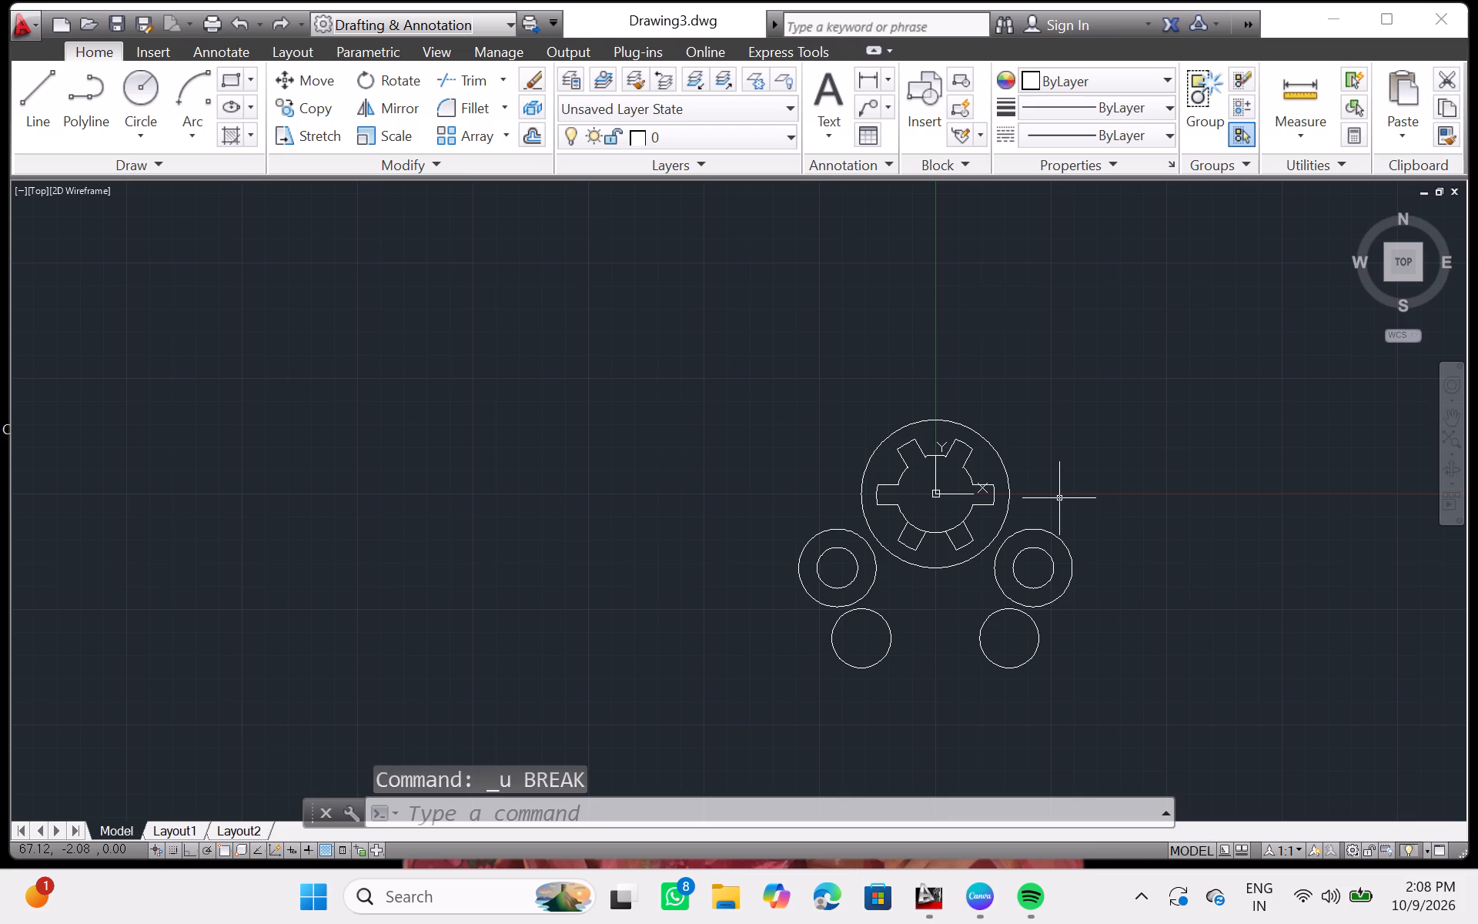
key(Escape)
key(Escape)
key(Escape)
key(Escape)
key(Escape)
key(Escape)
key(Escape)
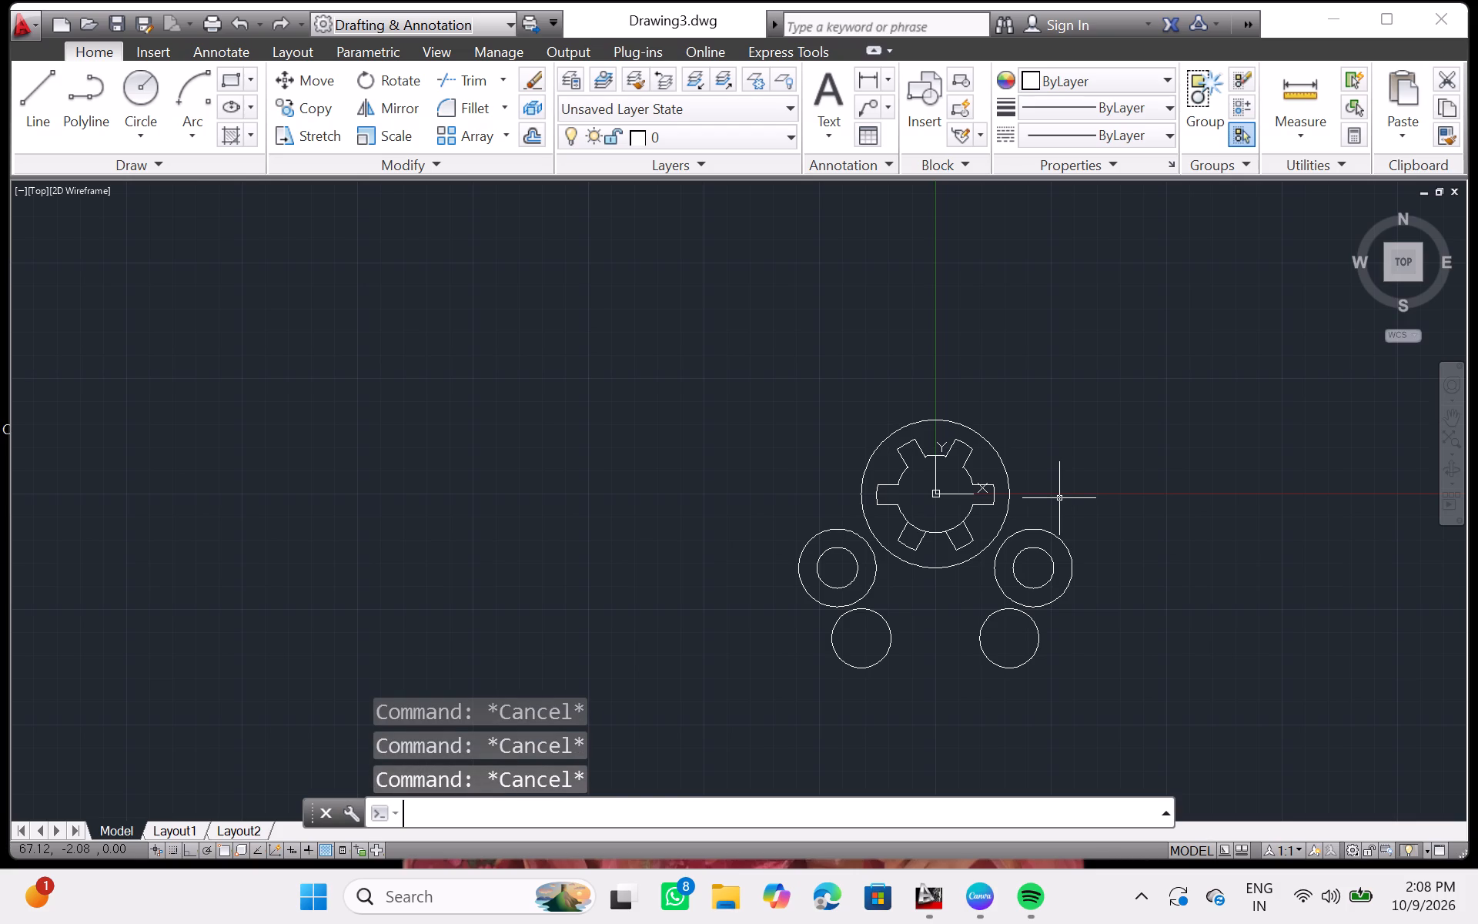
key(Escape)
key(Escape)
Start another Break, selecting the inner circle's lower arc with a fence from the lower-right slot opening to the lower-left one.
click(663, 816)
text(br)
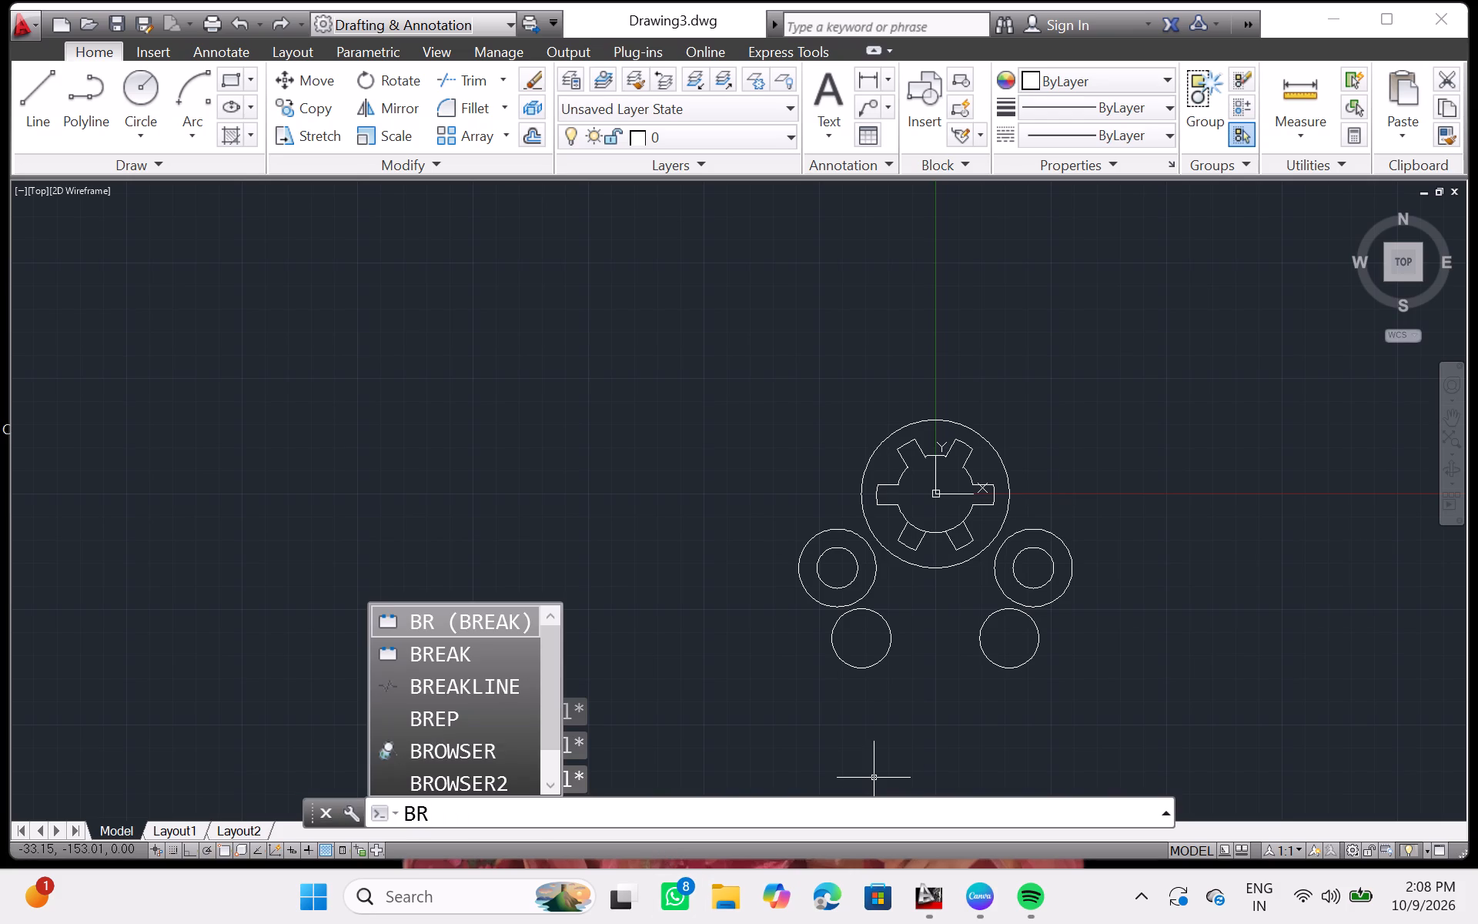
key(Return)
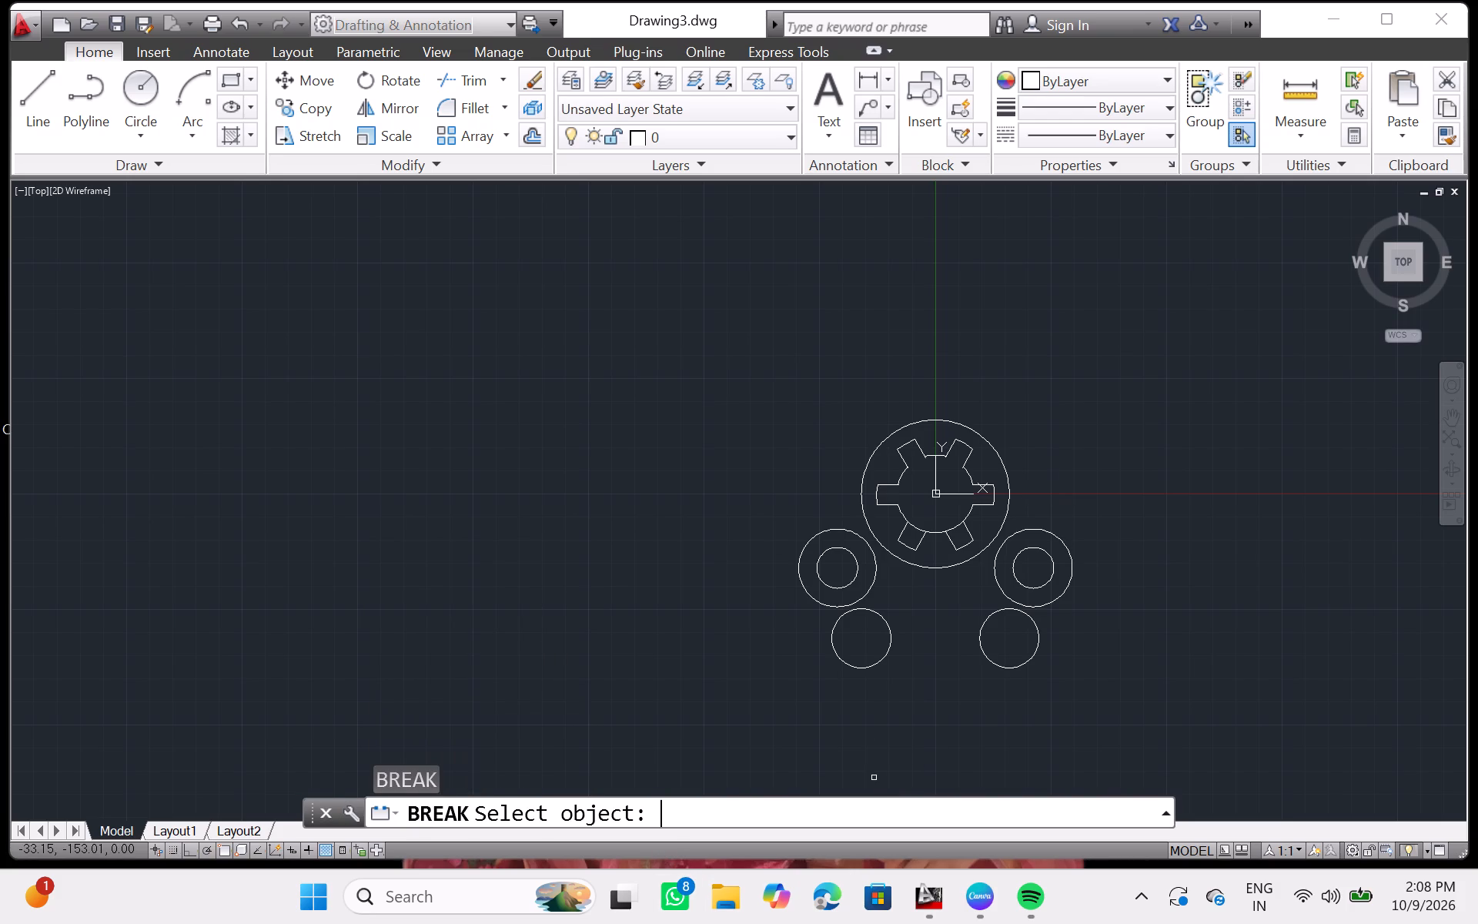
key(f)
key(Return)
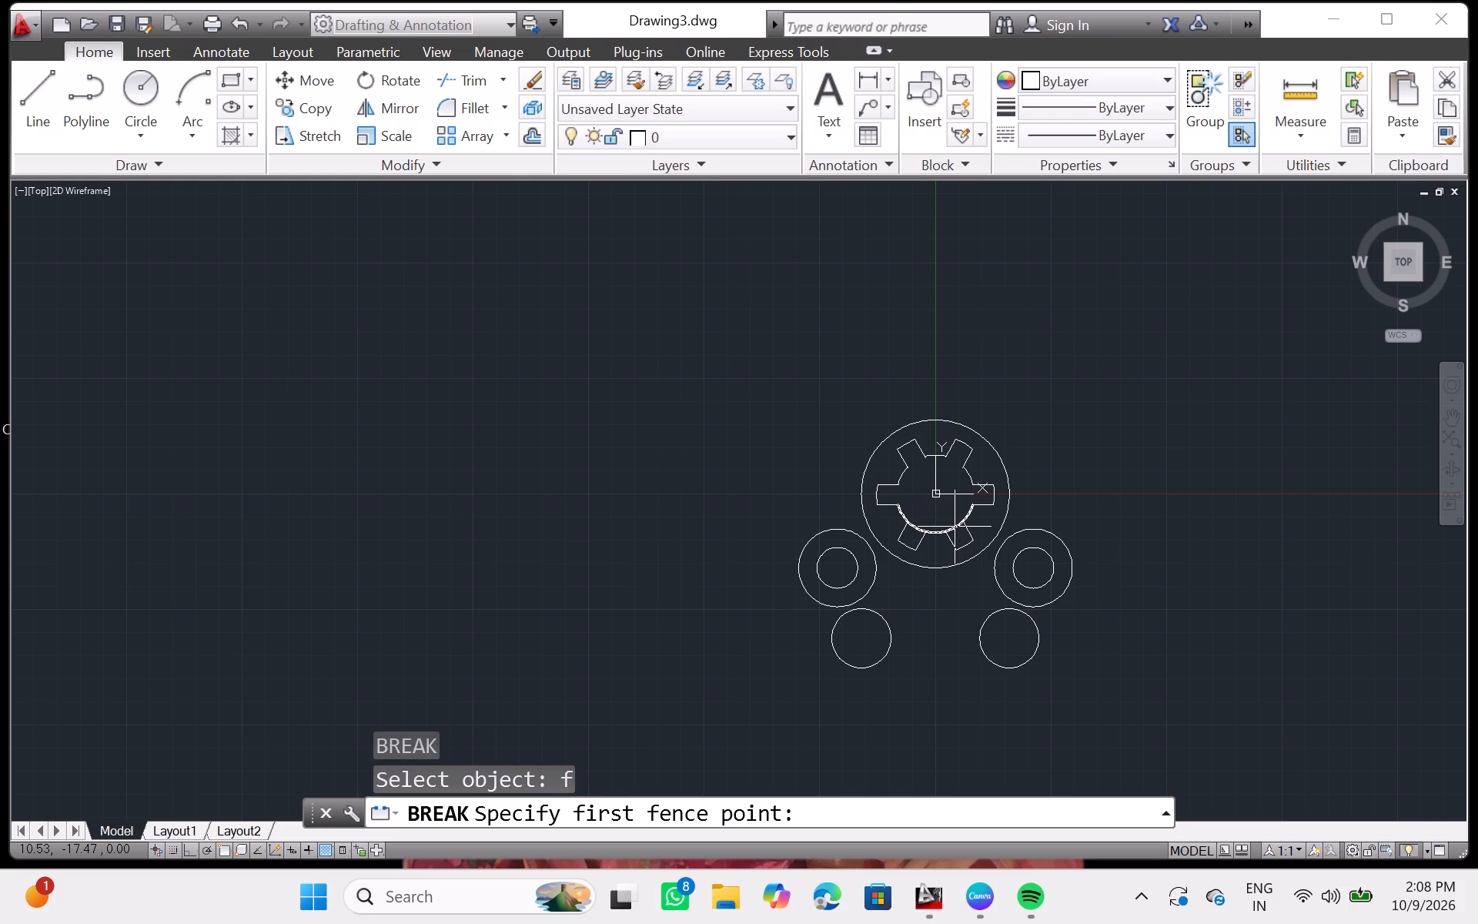
click(955, 527)
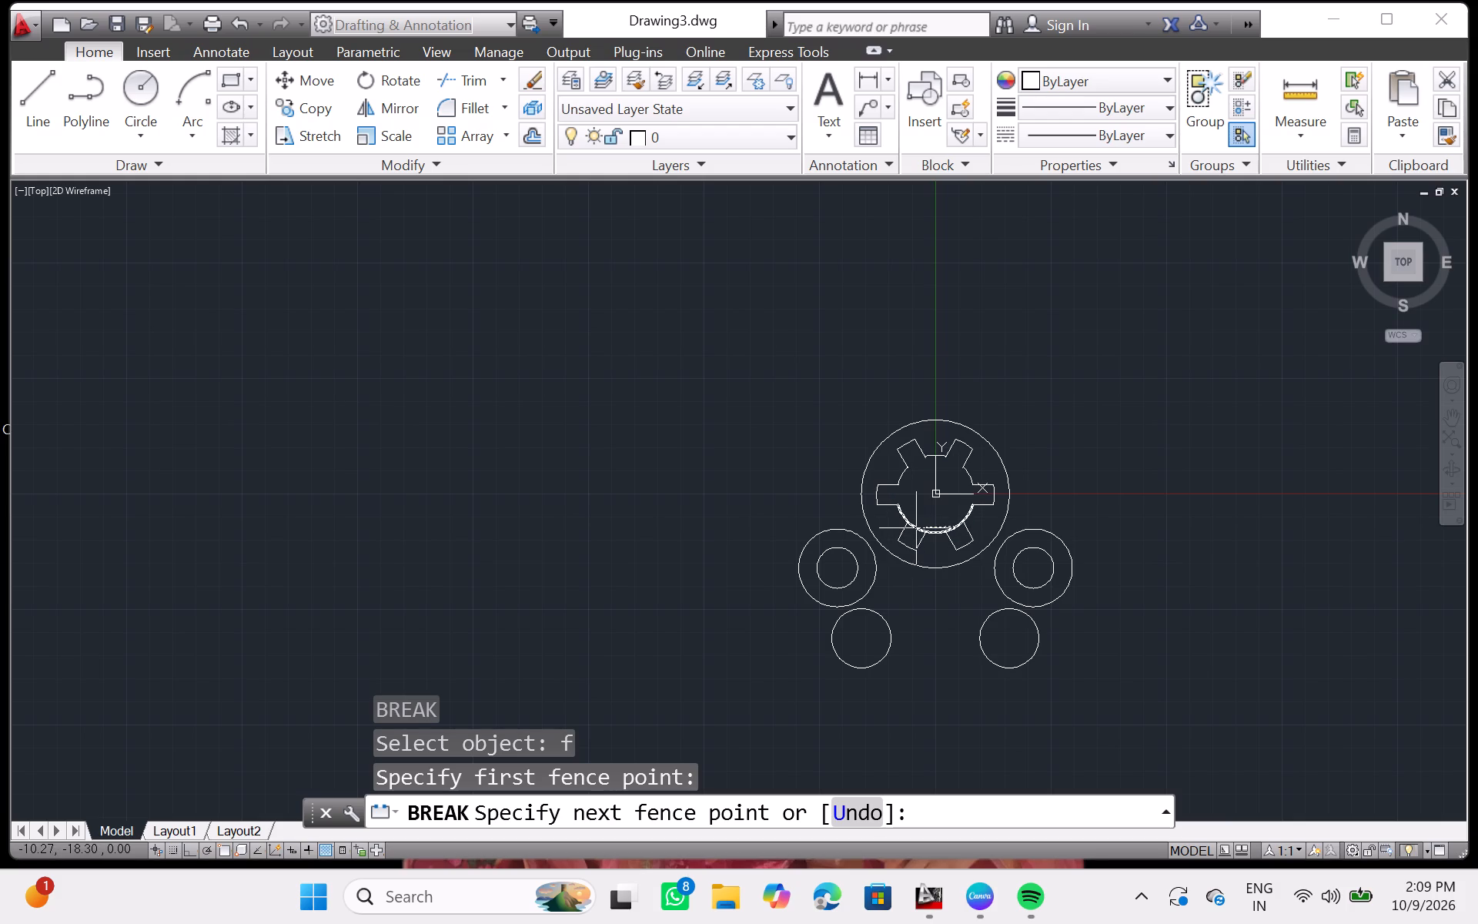
click(916, 528)
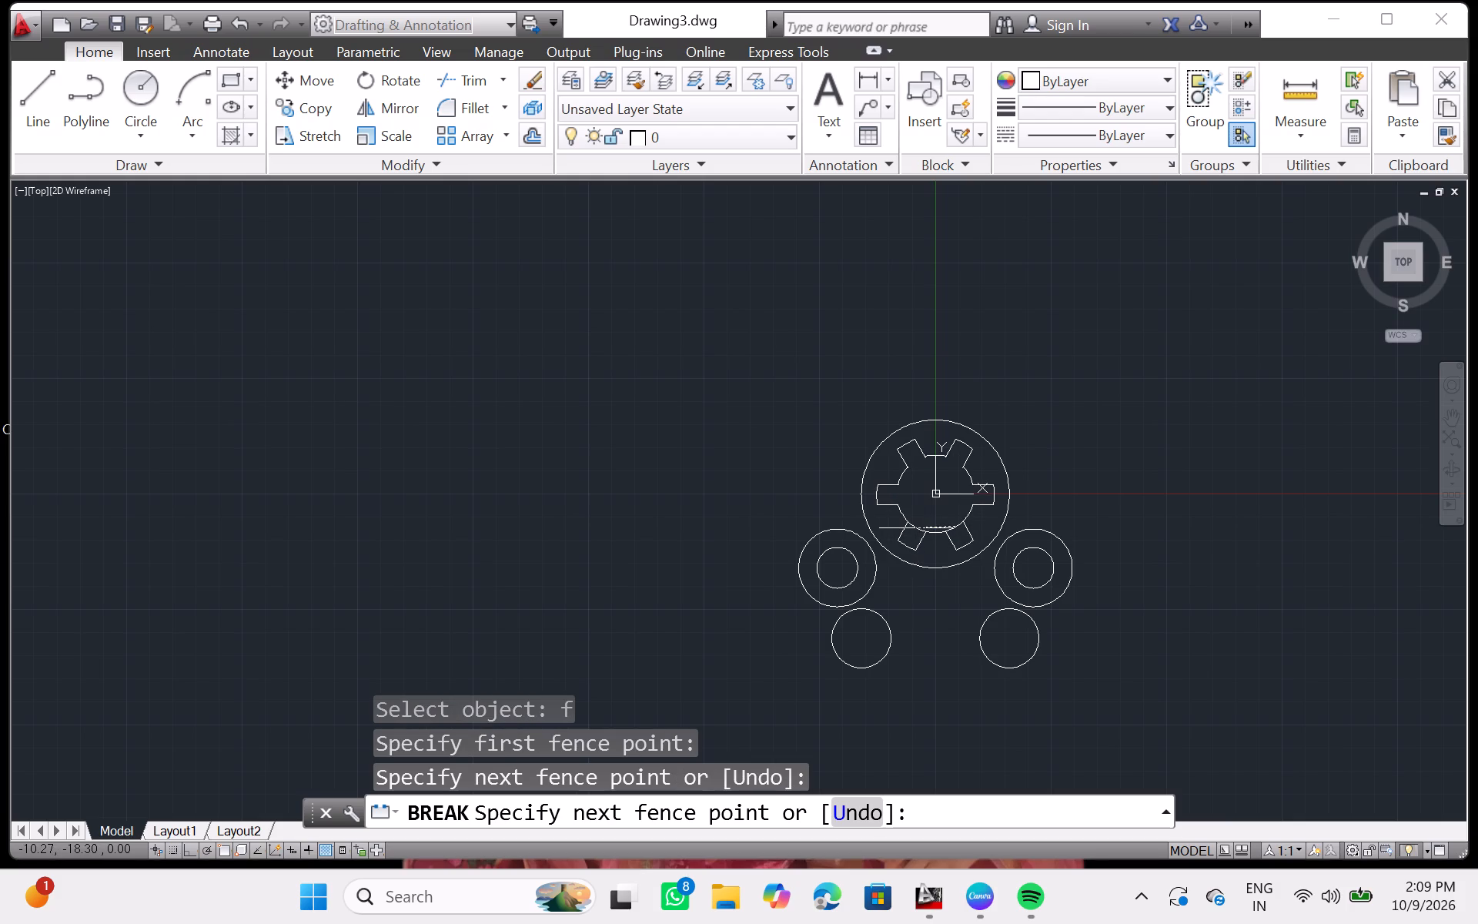
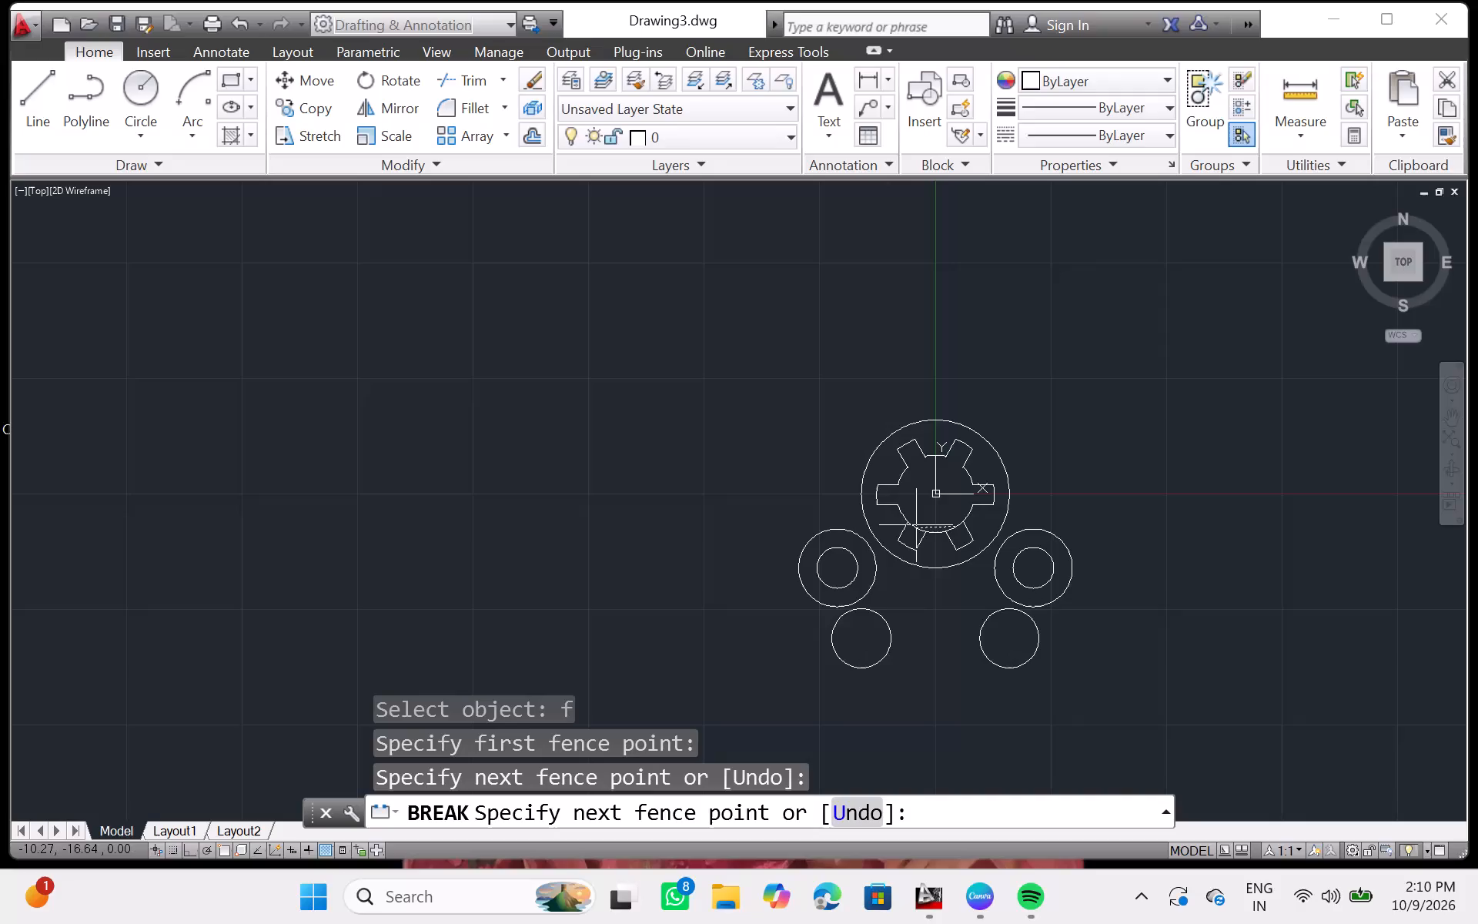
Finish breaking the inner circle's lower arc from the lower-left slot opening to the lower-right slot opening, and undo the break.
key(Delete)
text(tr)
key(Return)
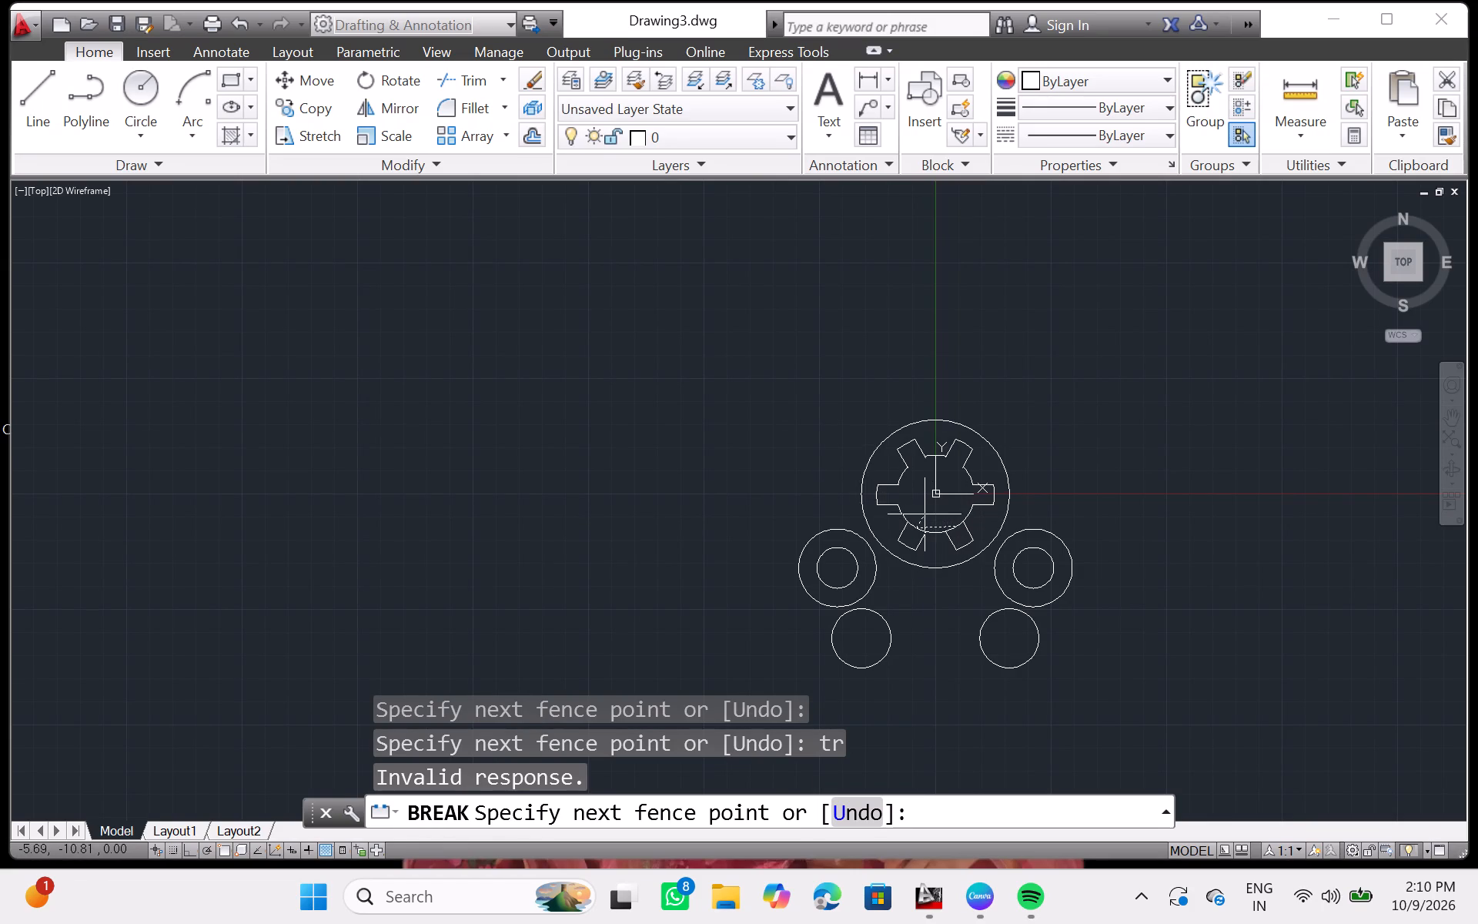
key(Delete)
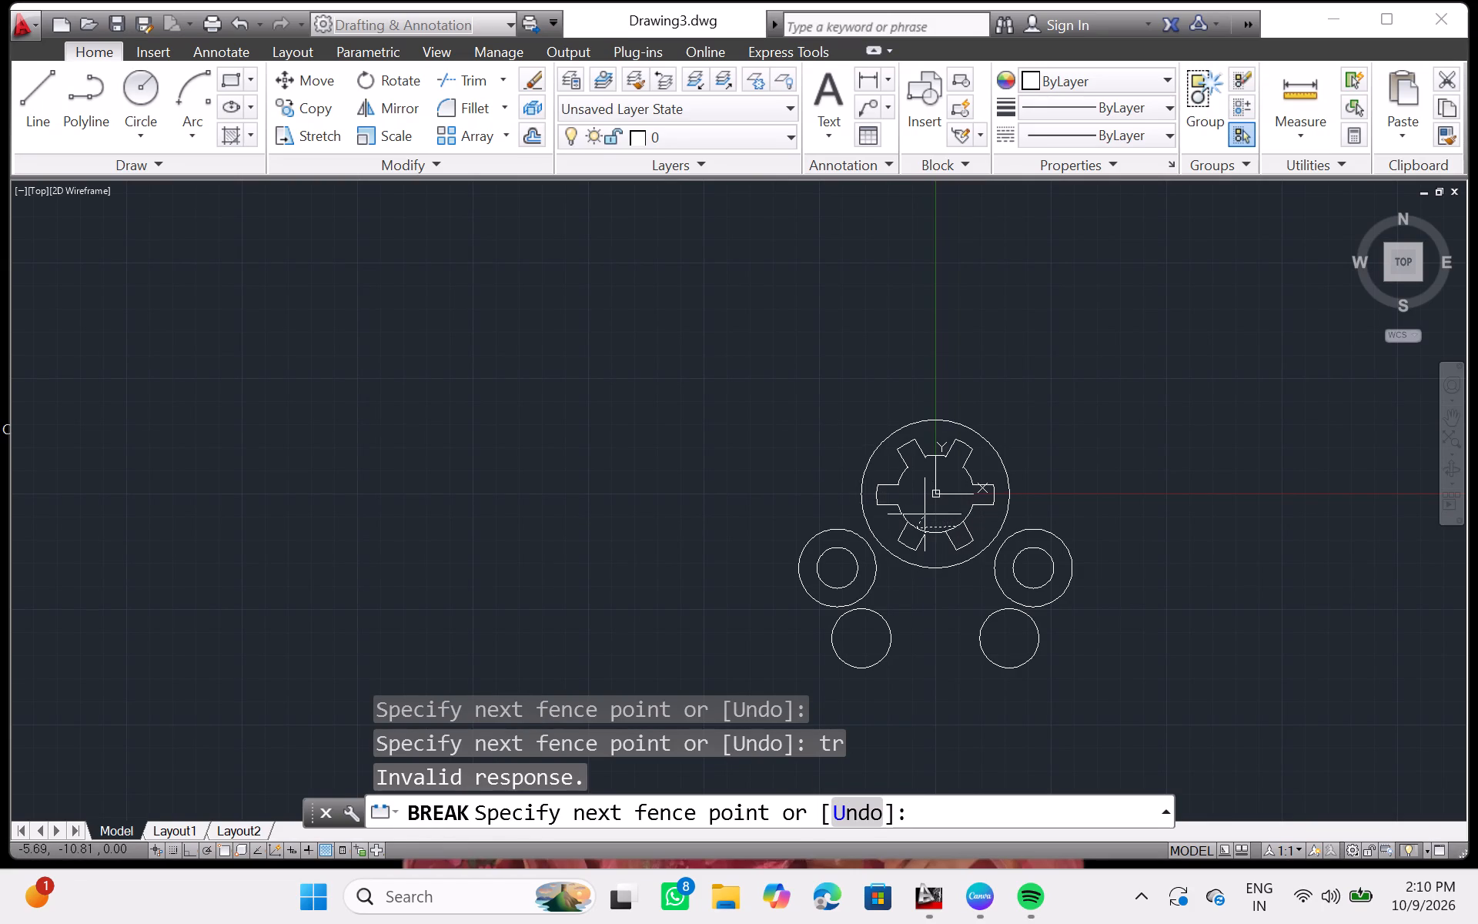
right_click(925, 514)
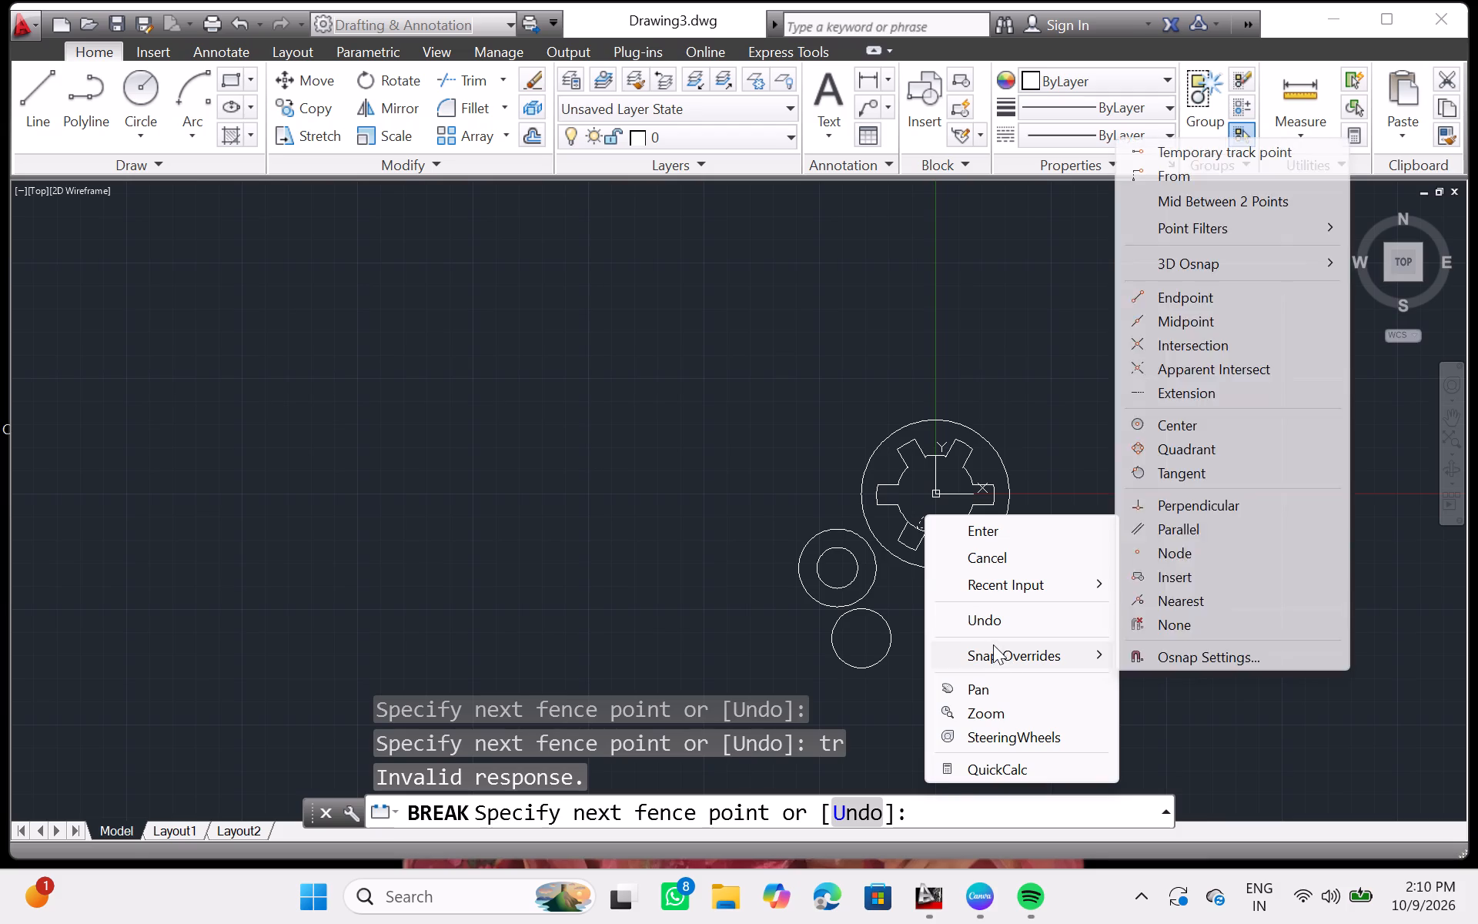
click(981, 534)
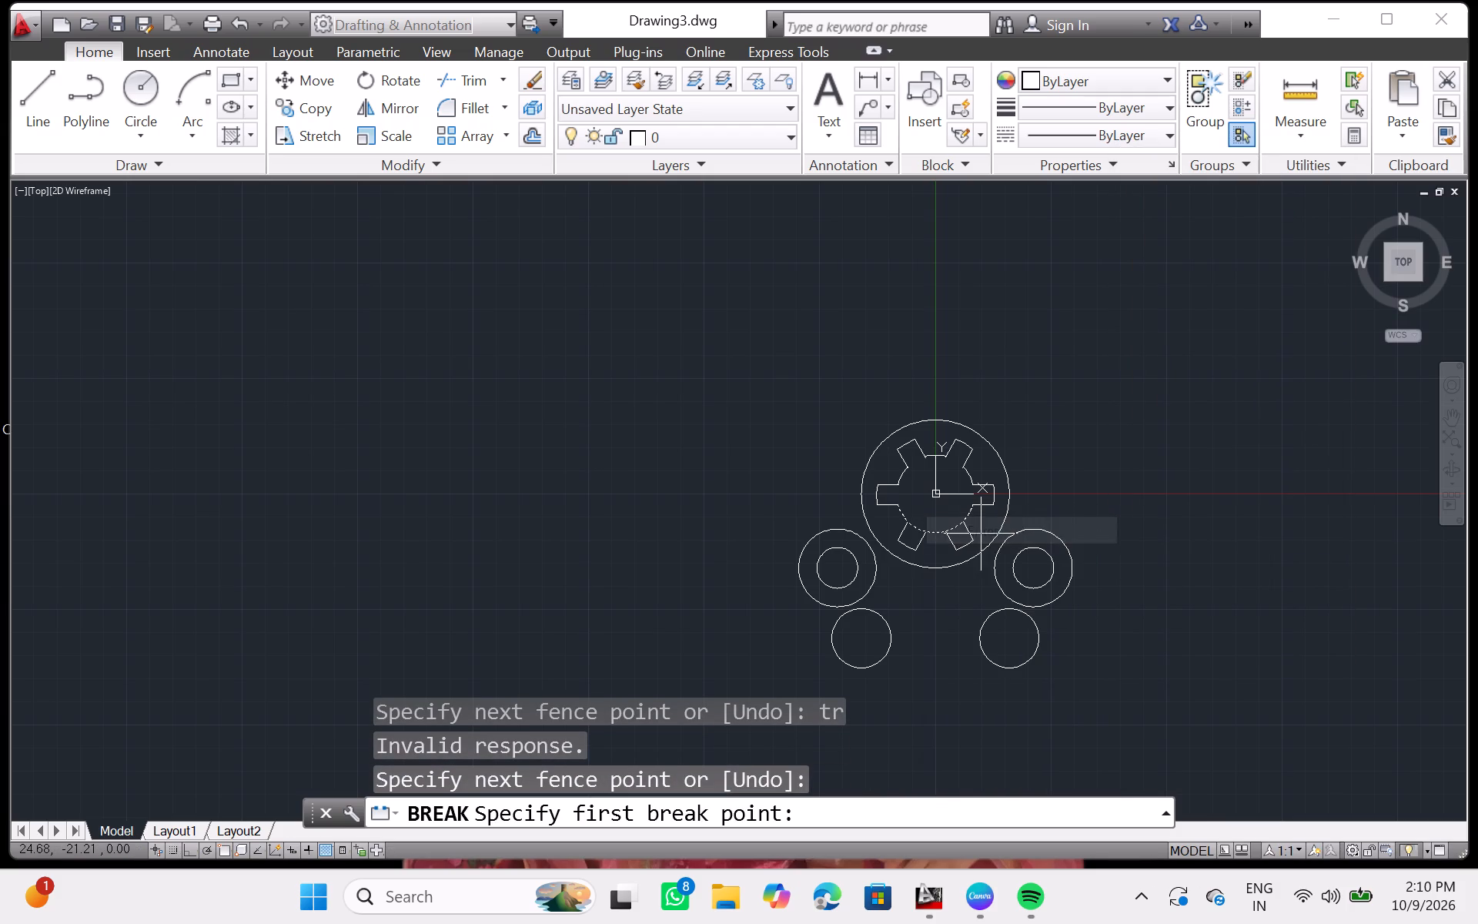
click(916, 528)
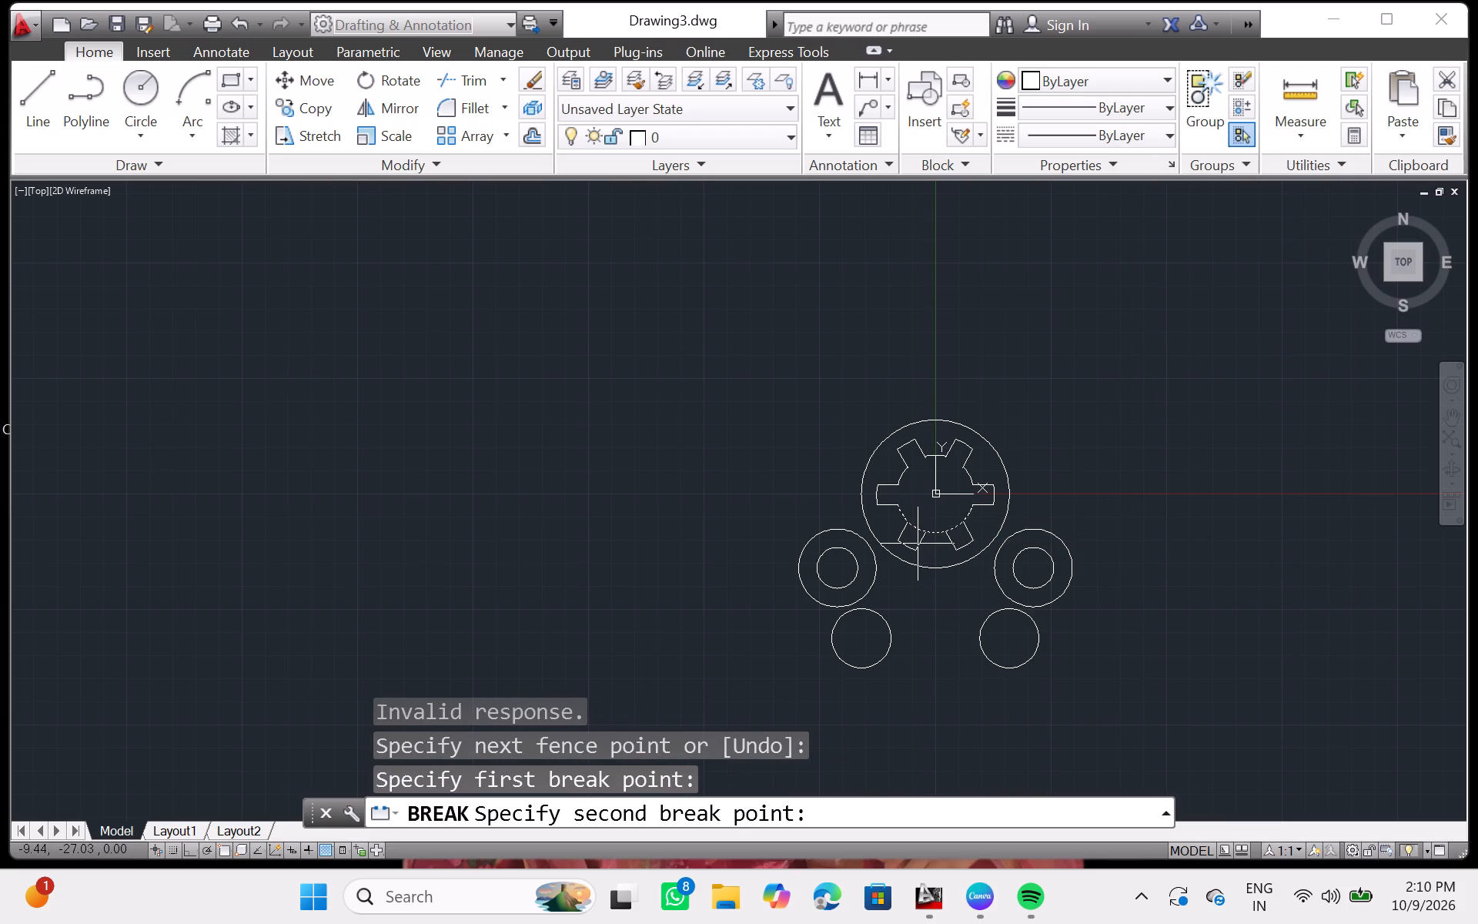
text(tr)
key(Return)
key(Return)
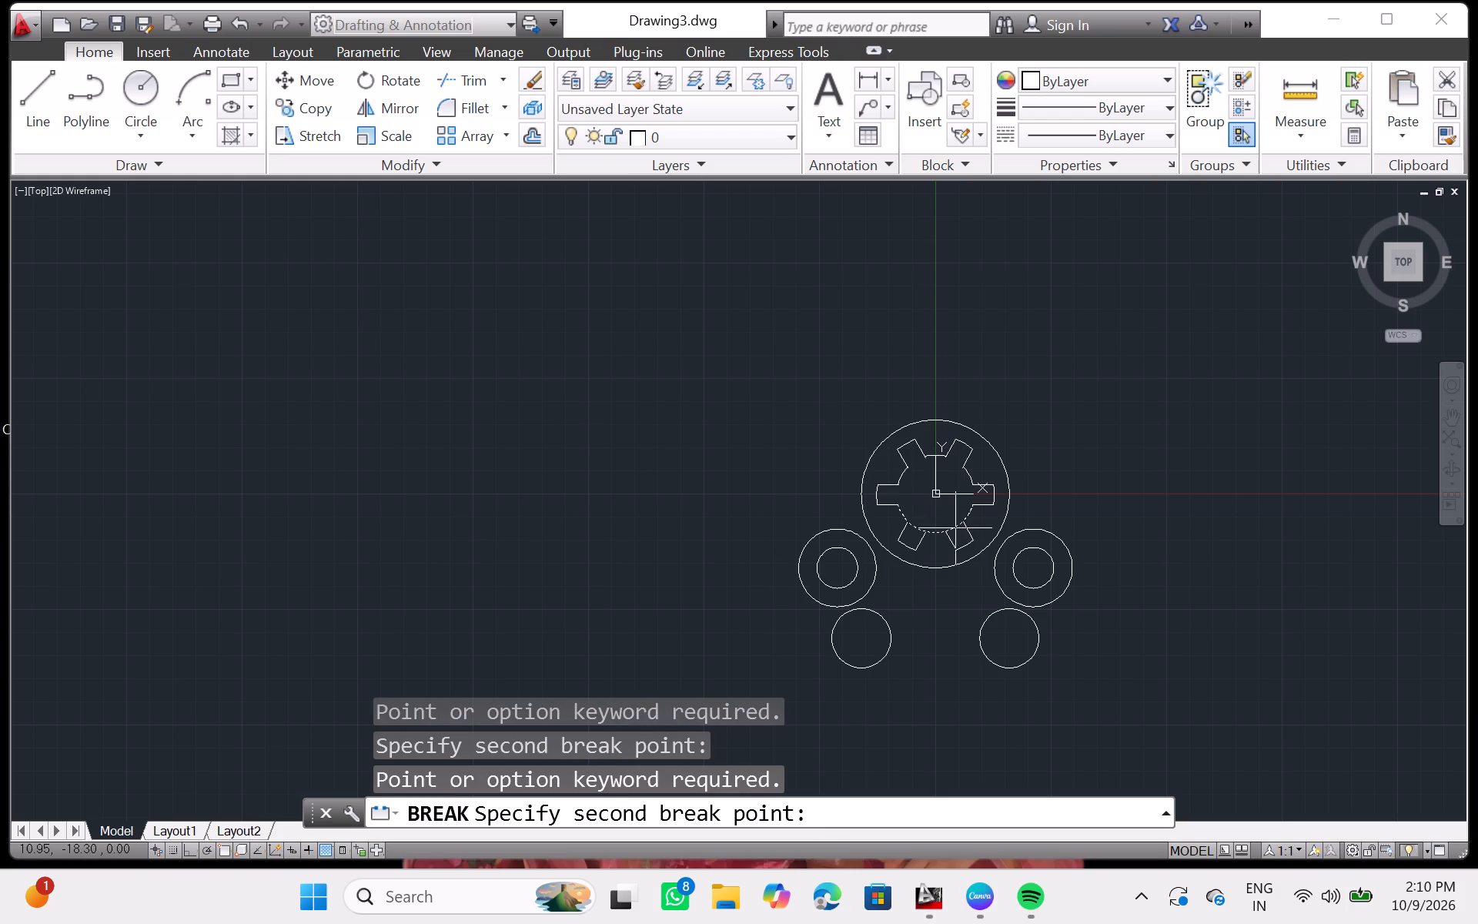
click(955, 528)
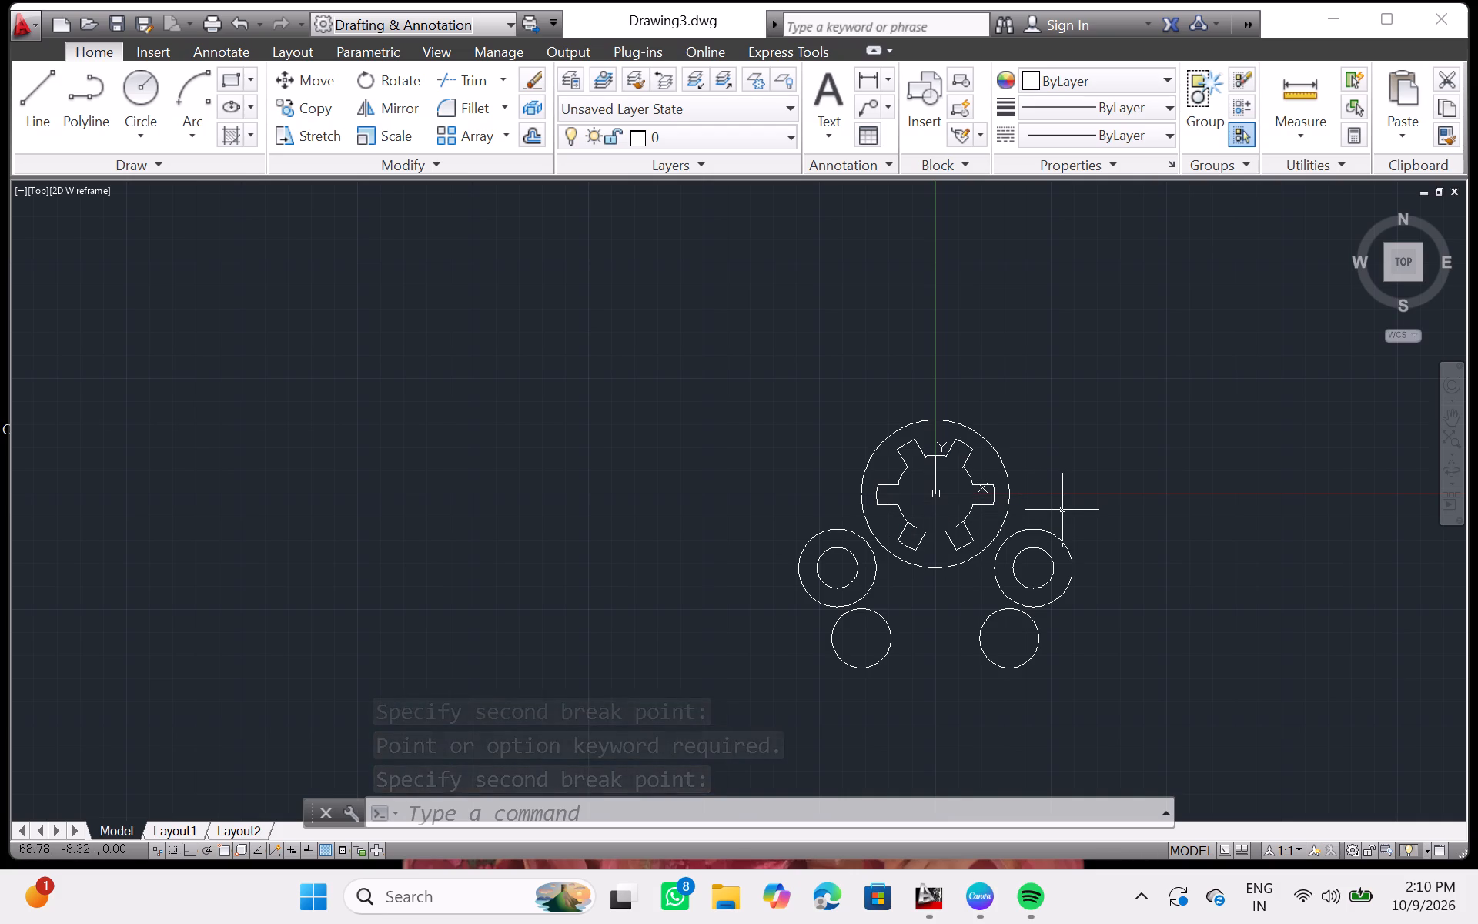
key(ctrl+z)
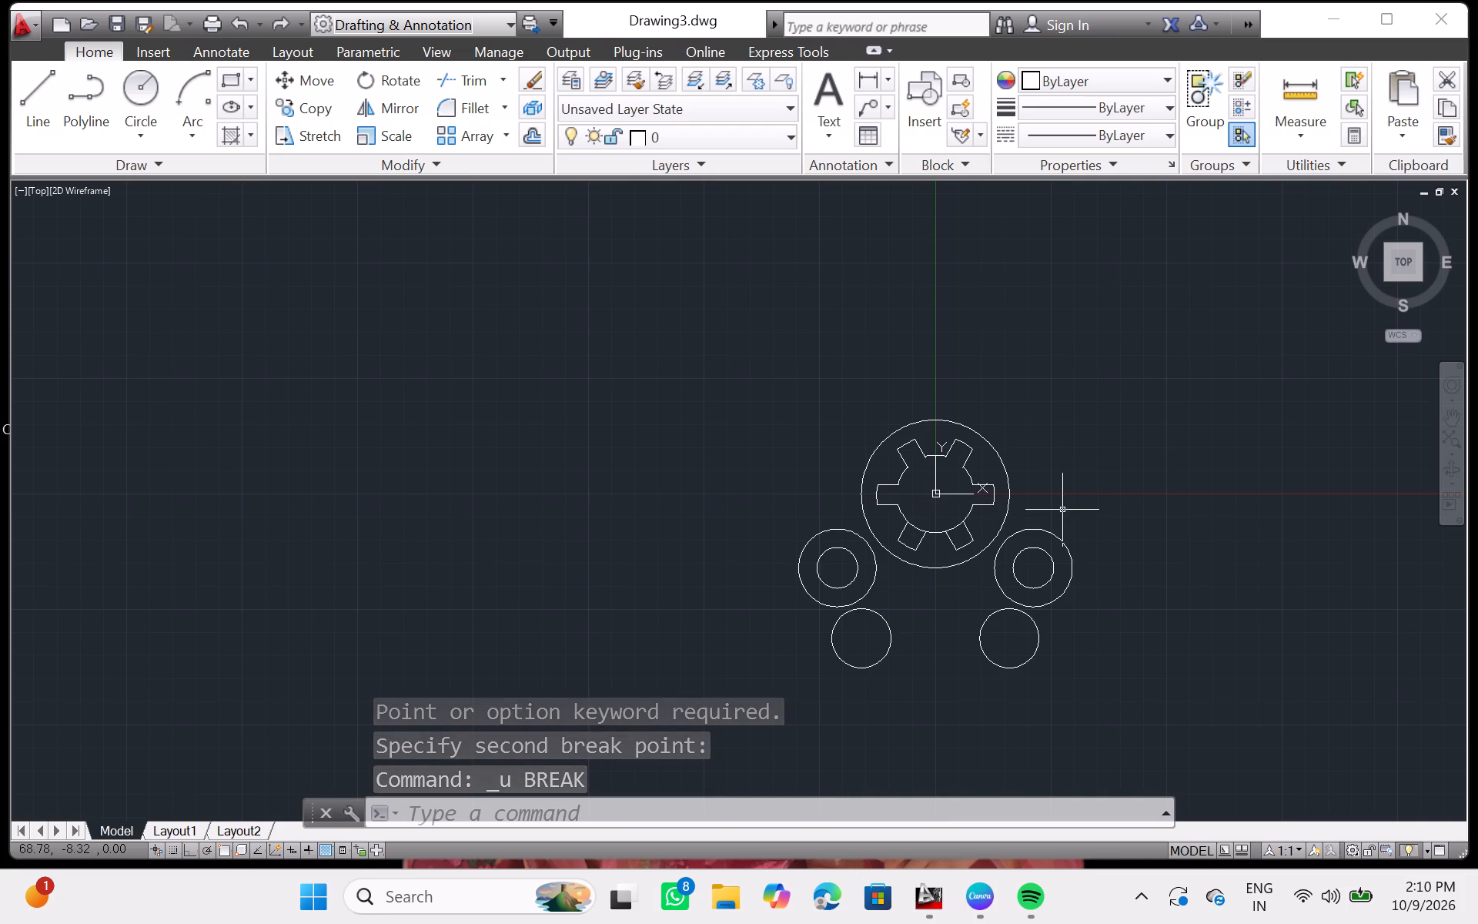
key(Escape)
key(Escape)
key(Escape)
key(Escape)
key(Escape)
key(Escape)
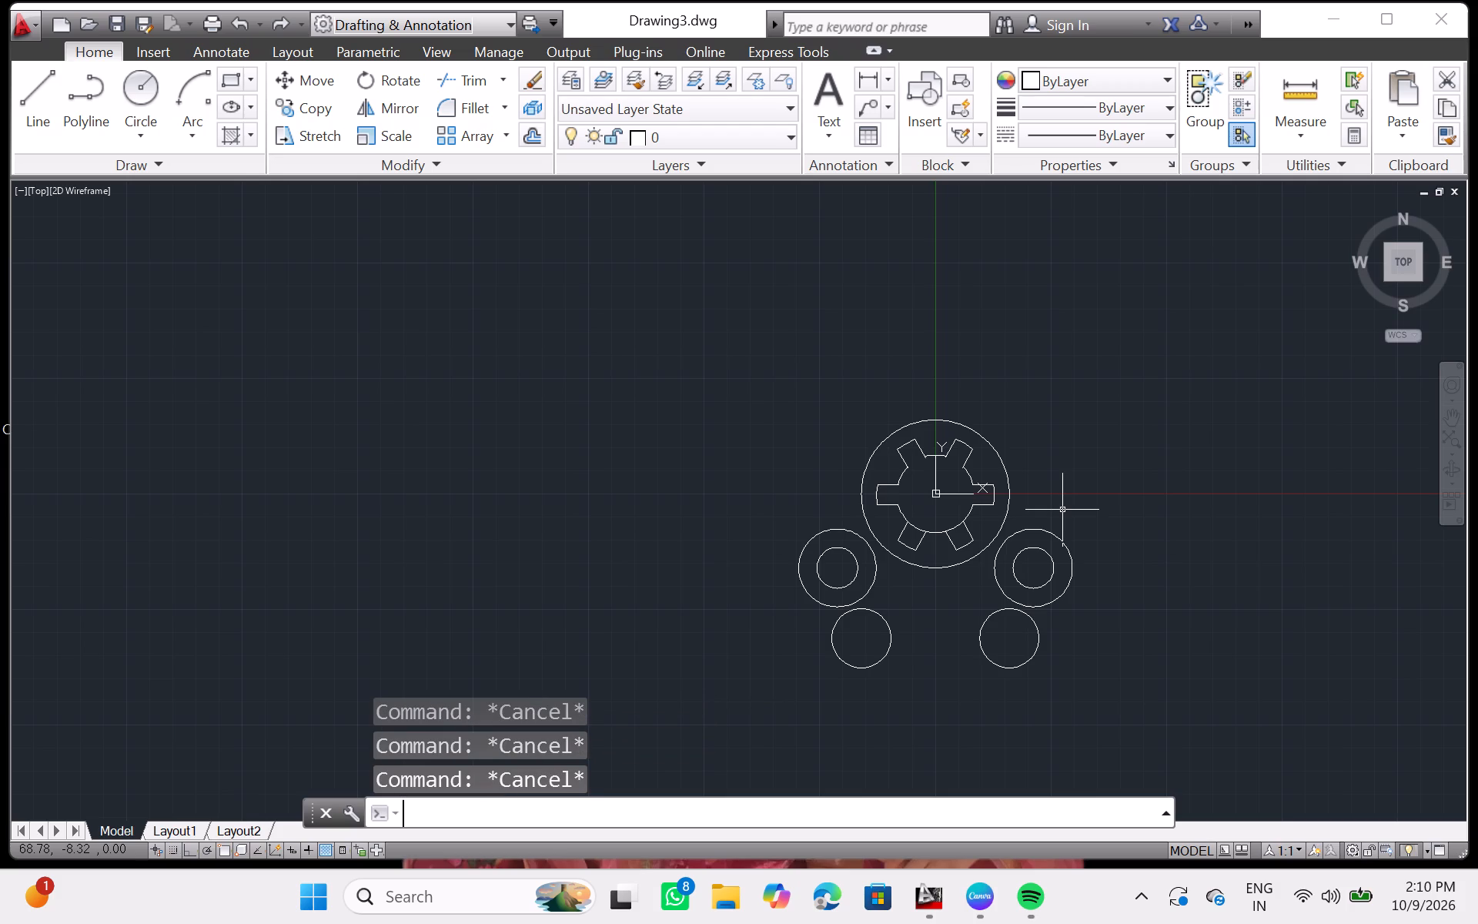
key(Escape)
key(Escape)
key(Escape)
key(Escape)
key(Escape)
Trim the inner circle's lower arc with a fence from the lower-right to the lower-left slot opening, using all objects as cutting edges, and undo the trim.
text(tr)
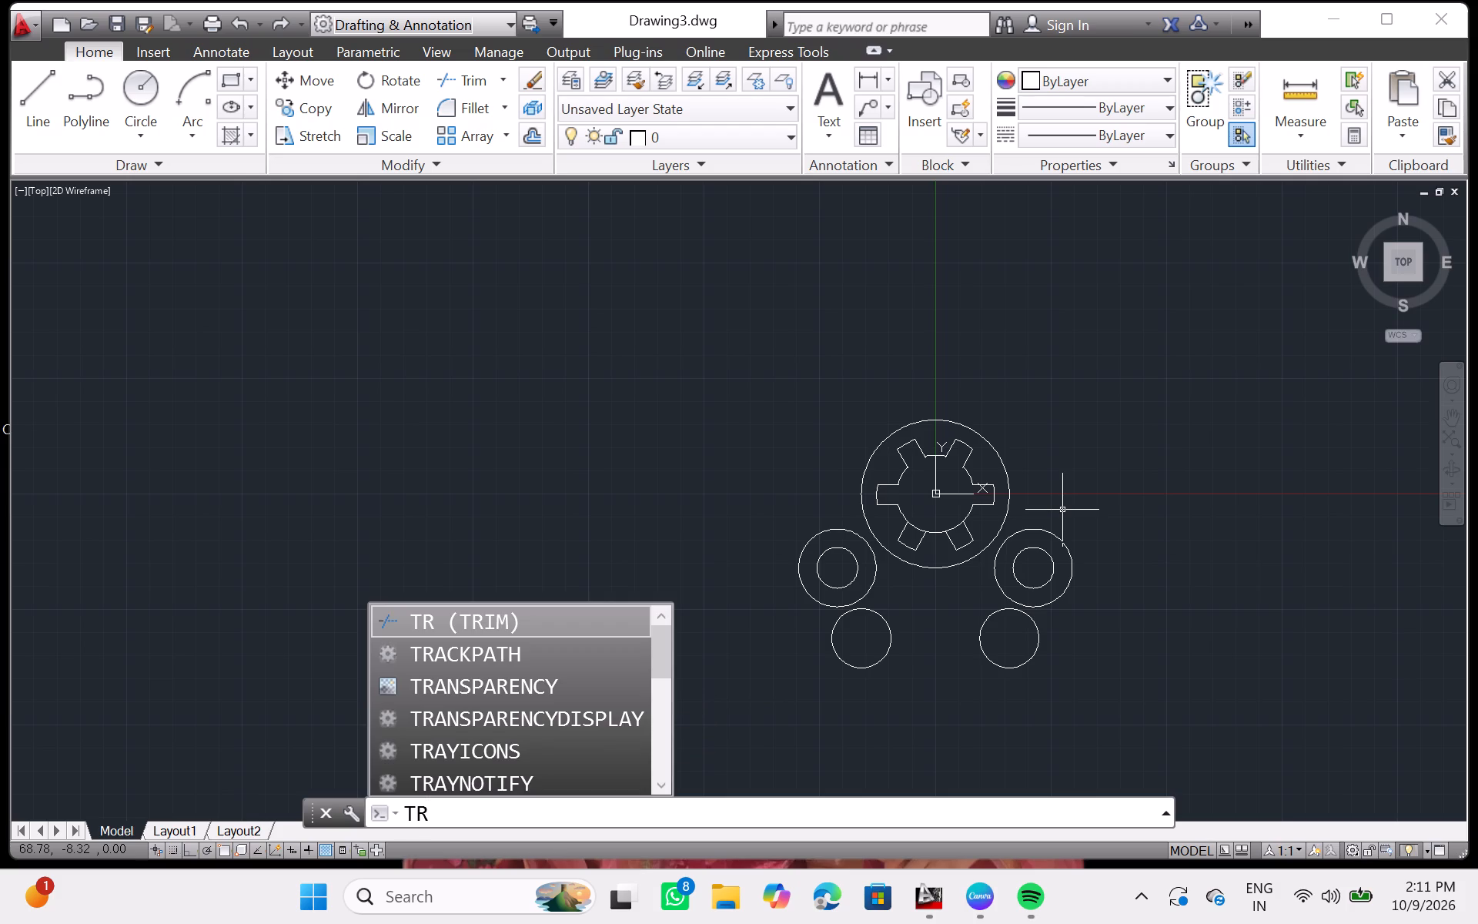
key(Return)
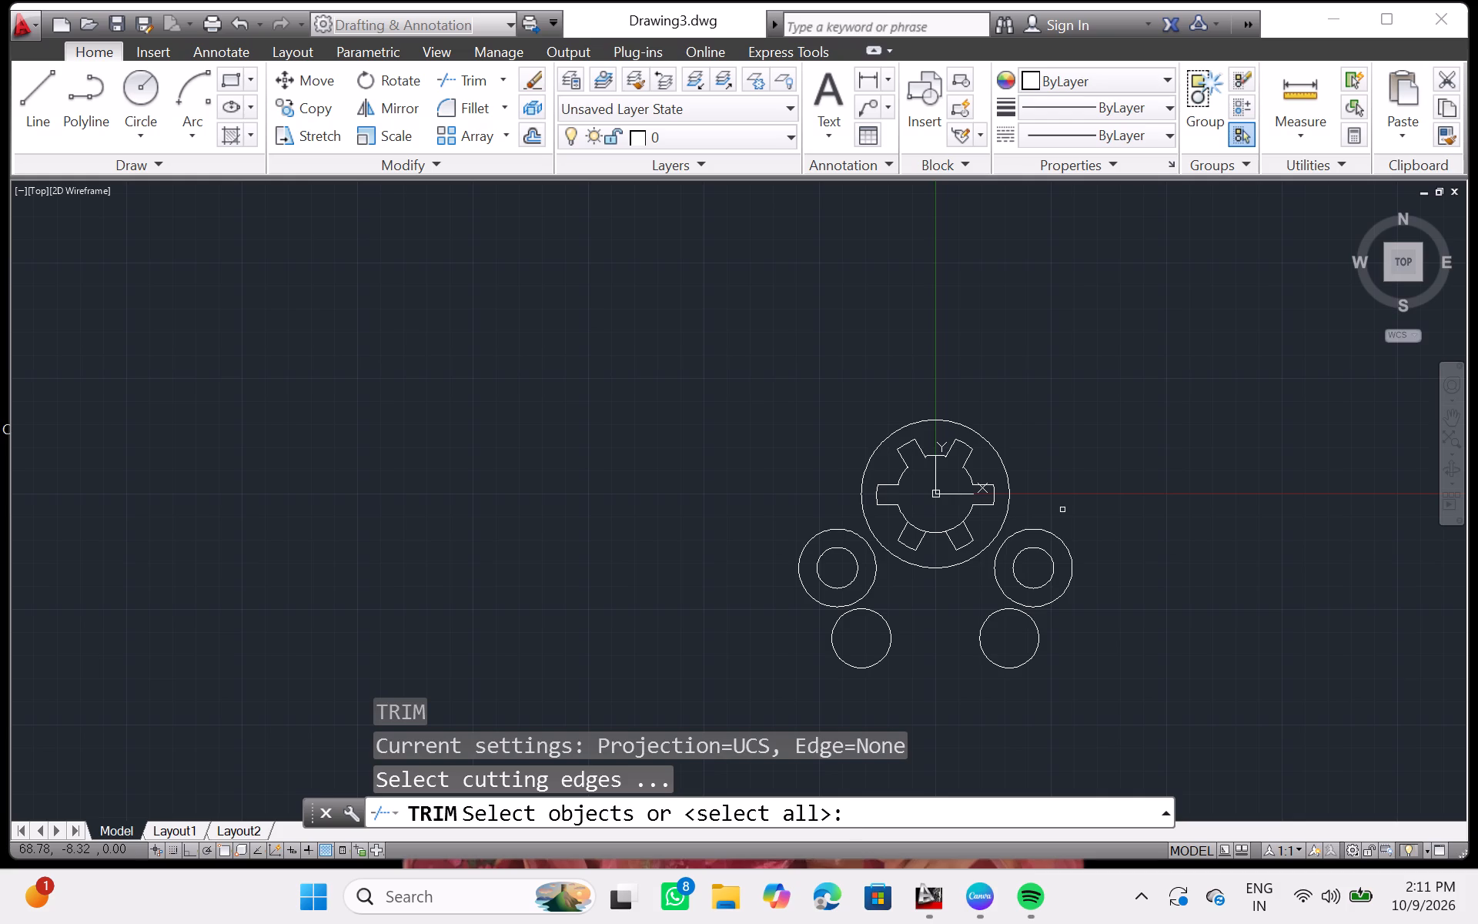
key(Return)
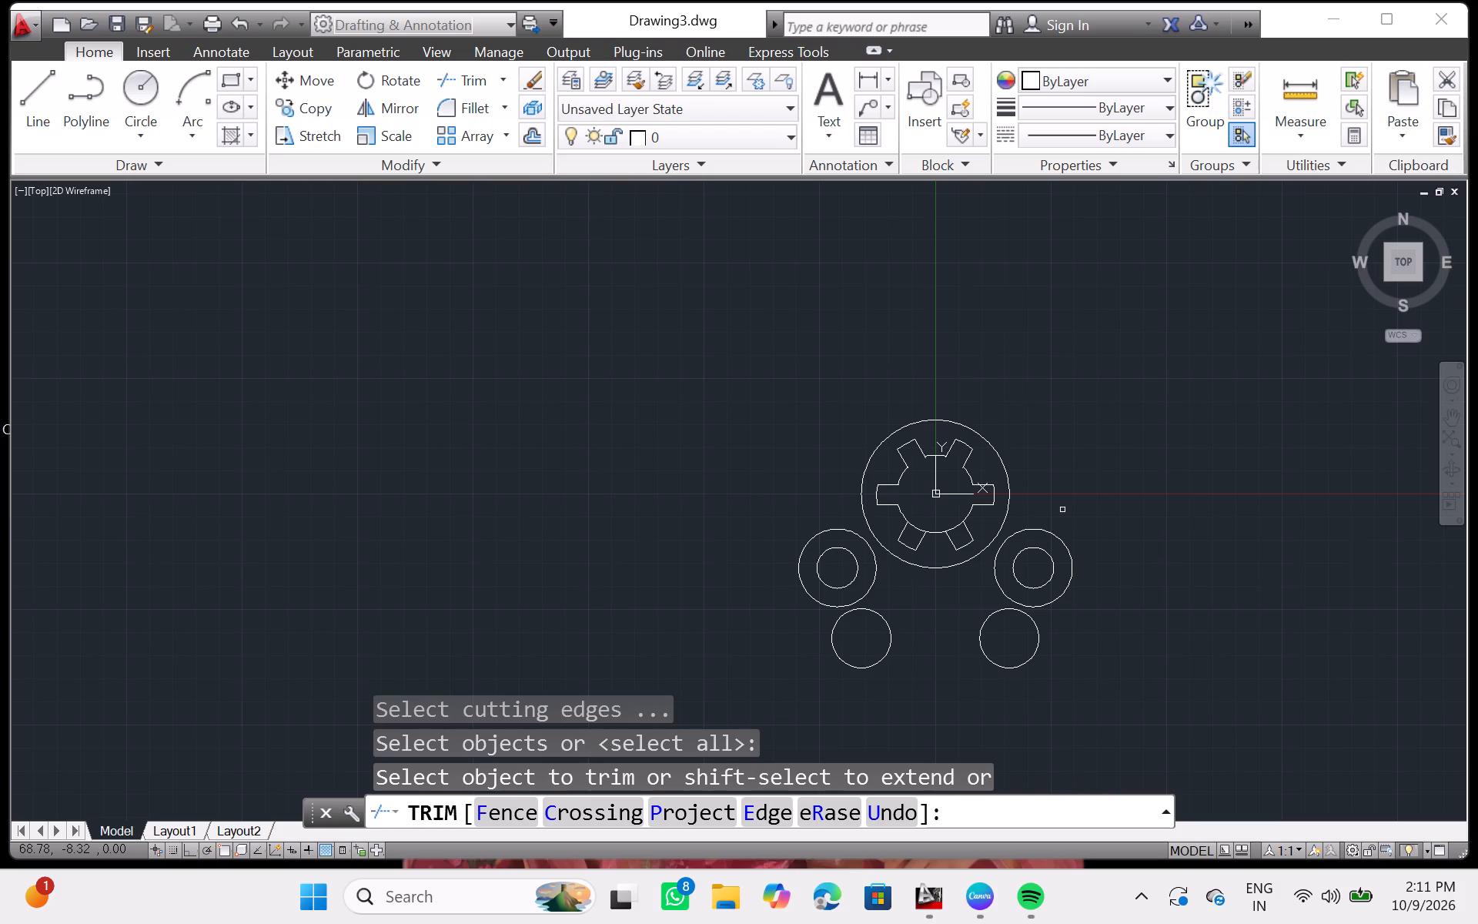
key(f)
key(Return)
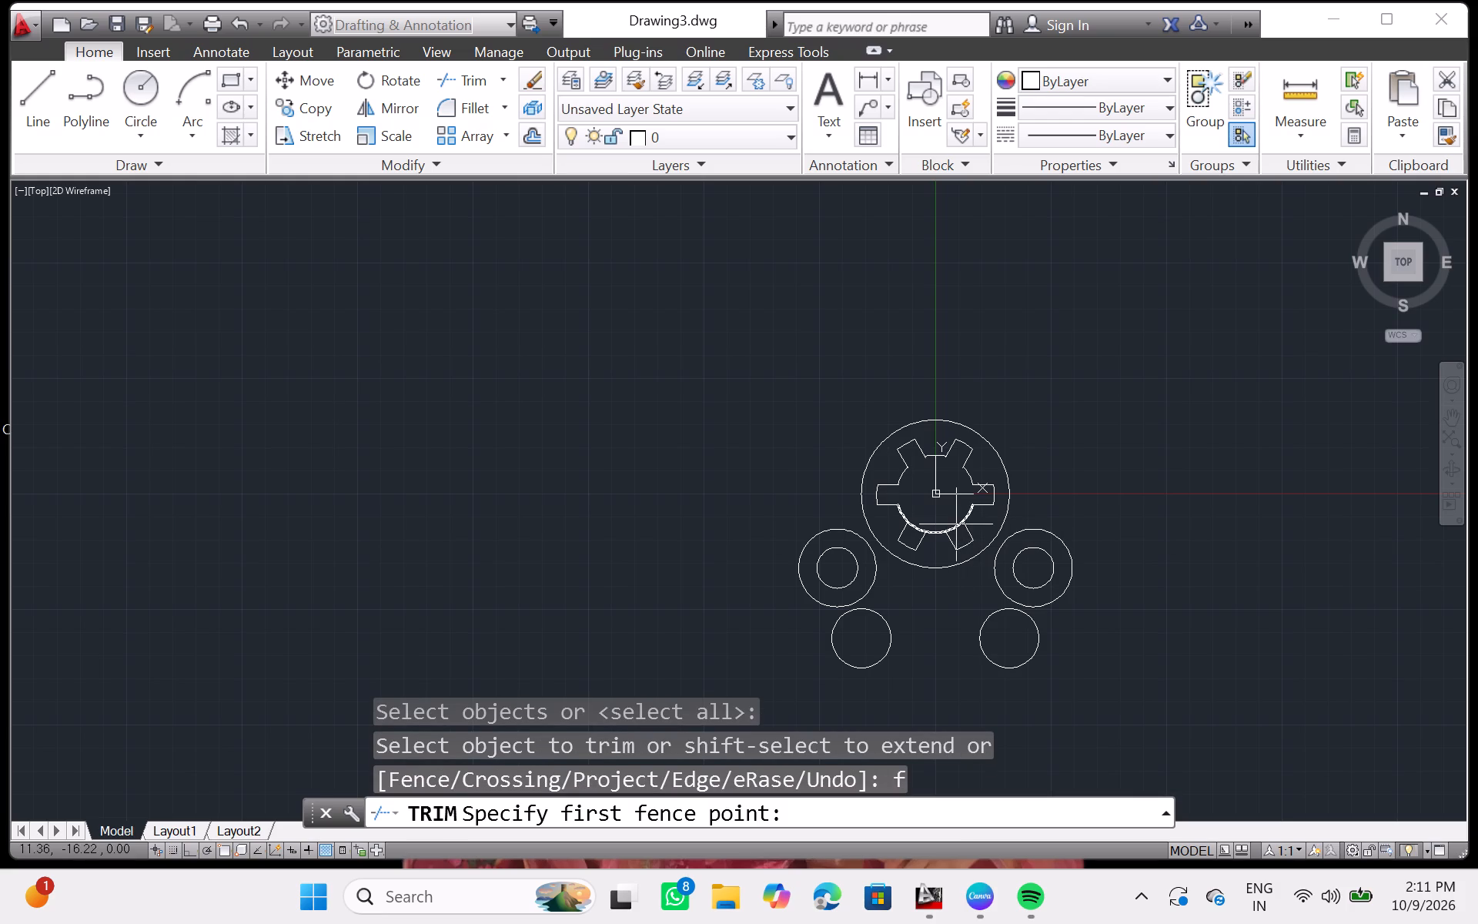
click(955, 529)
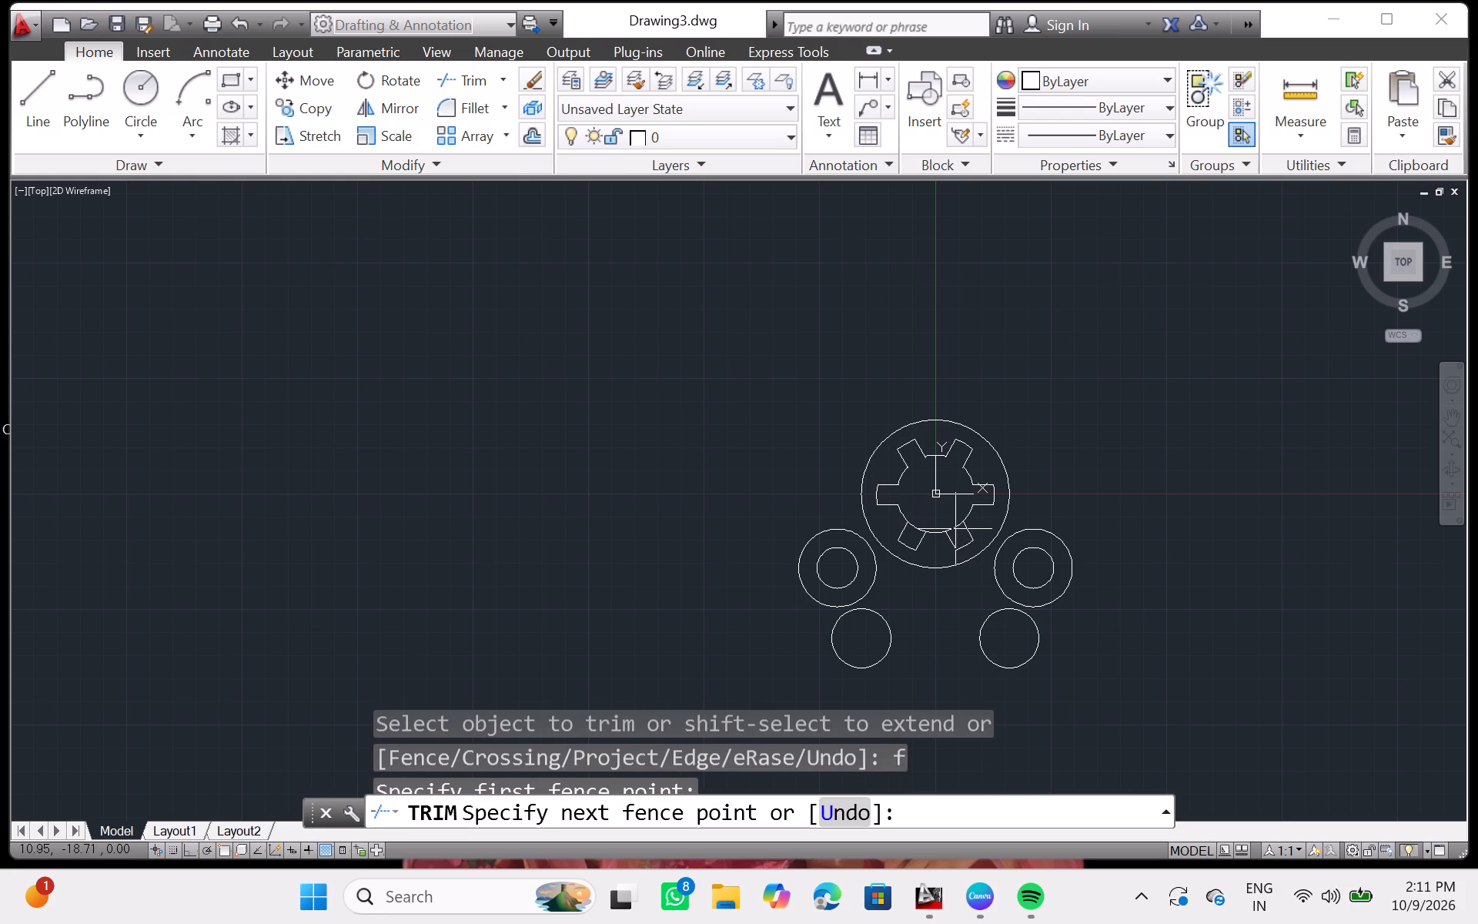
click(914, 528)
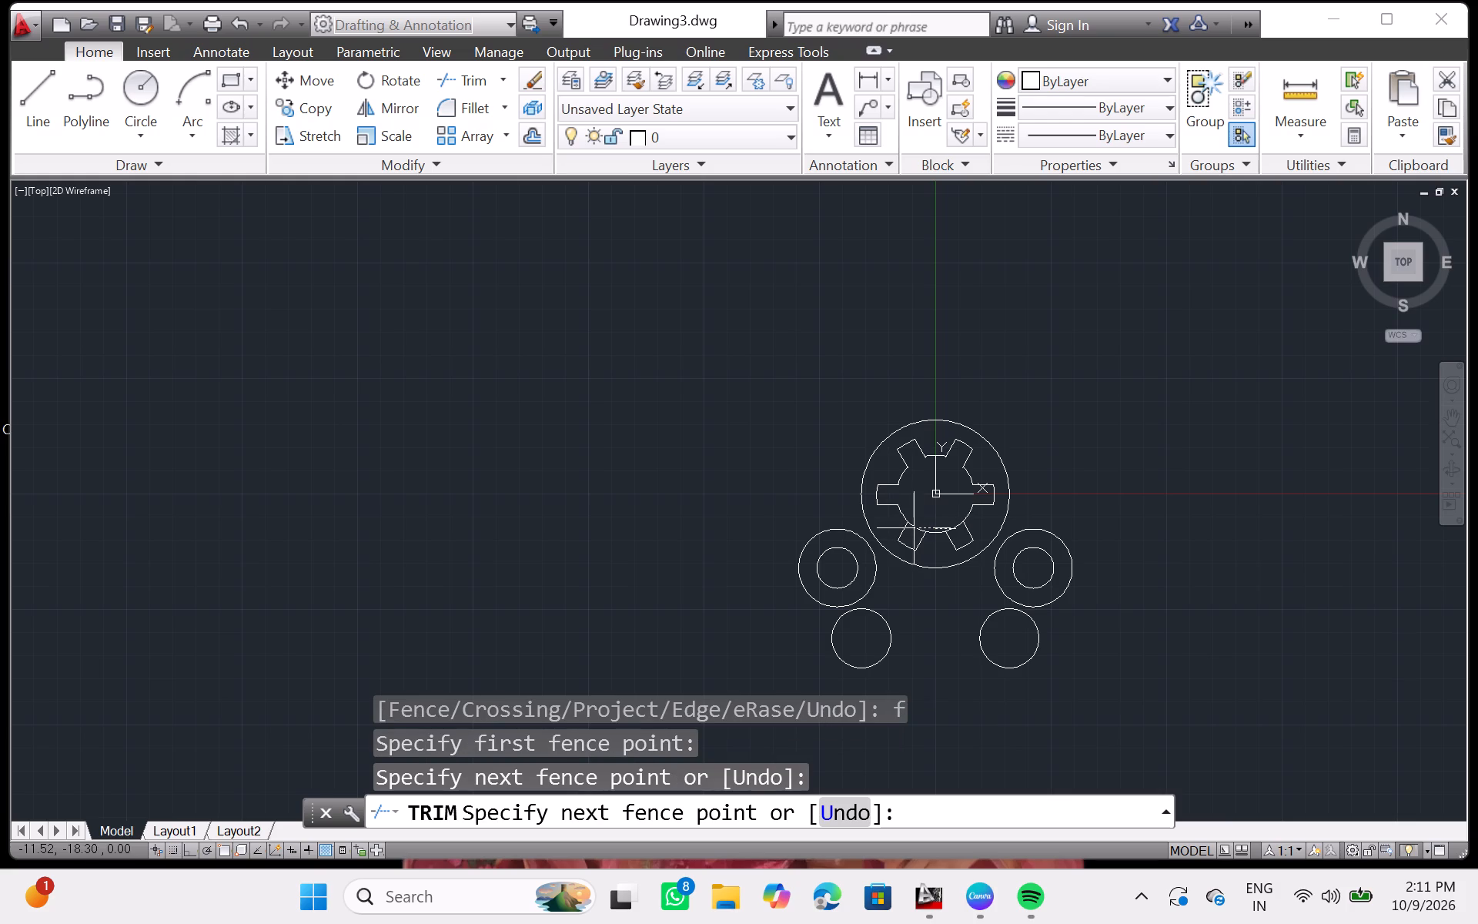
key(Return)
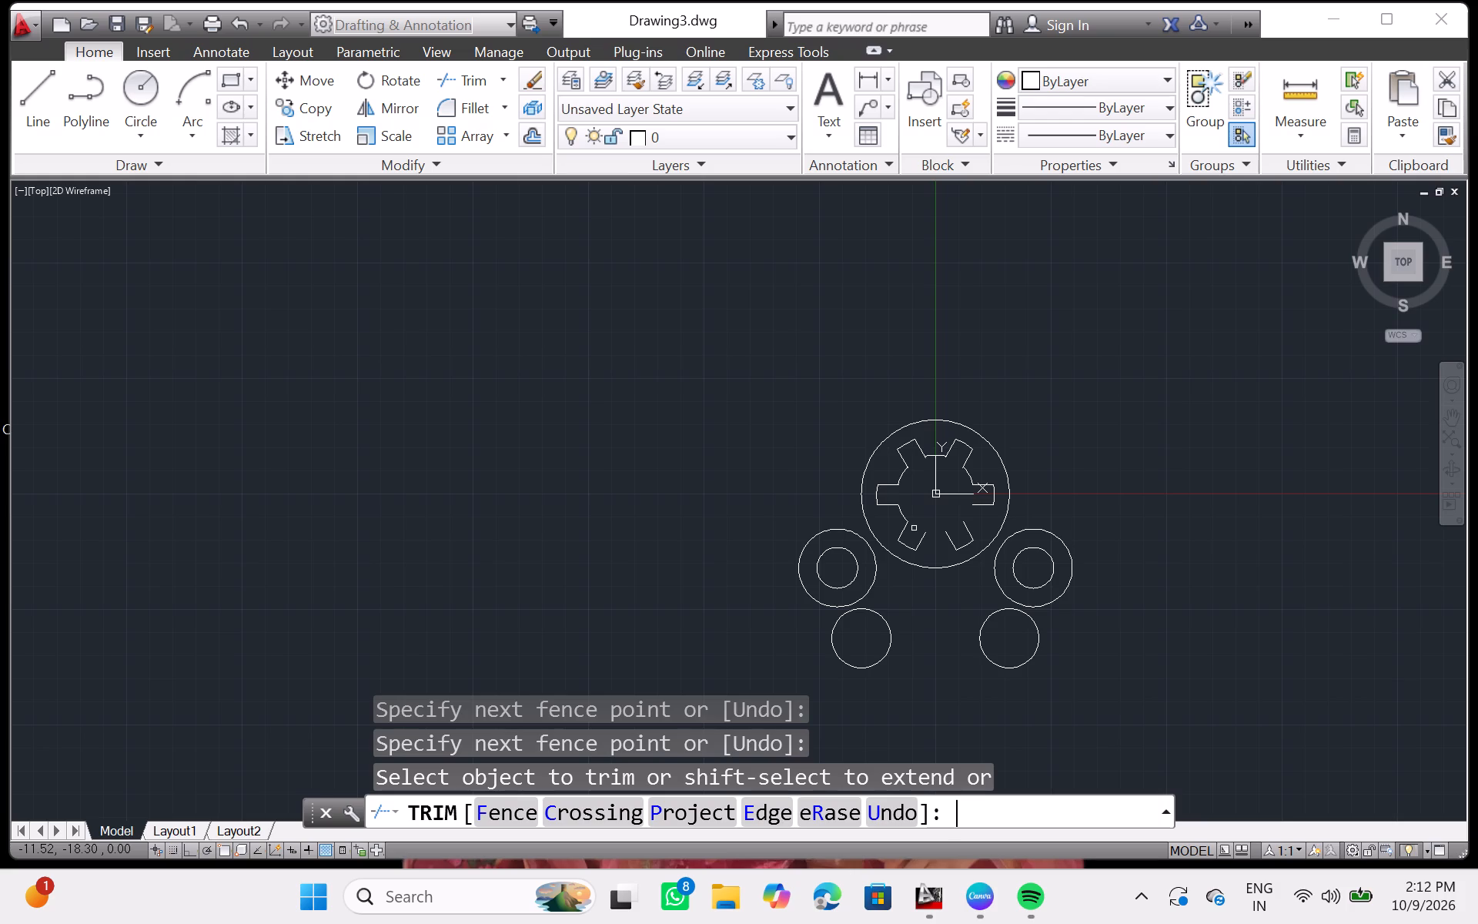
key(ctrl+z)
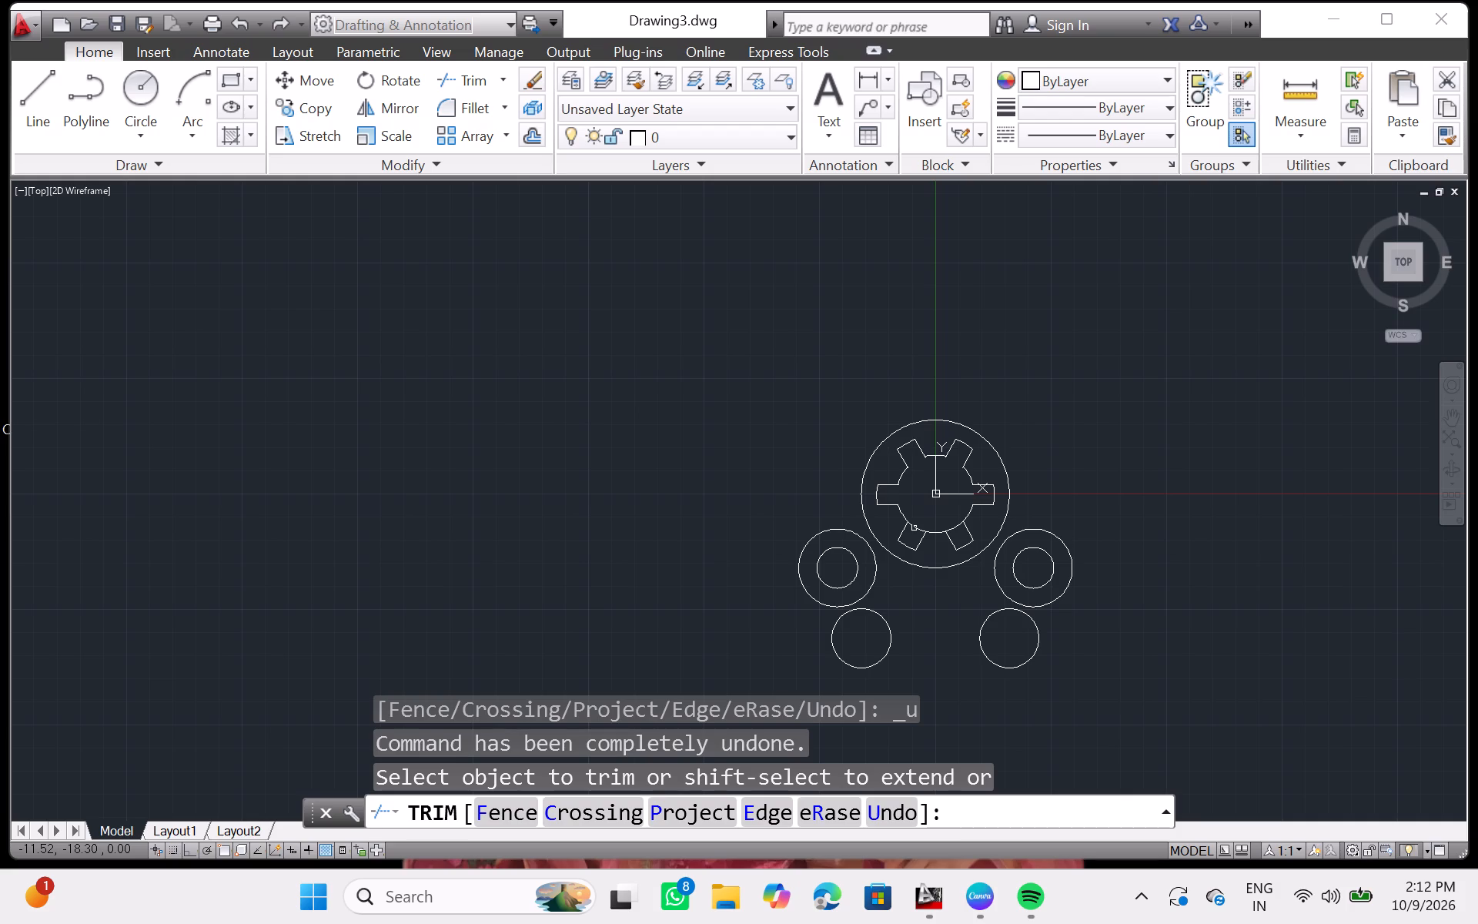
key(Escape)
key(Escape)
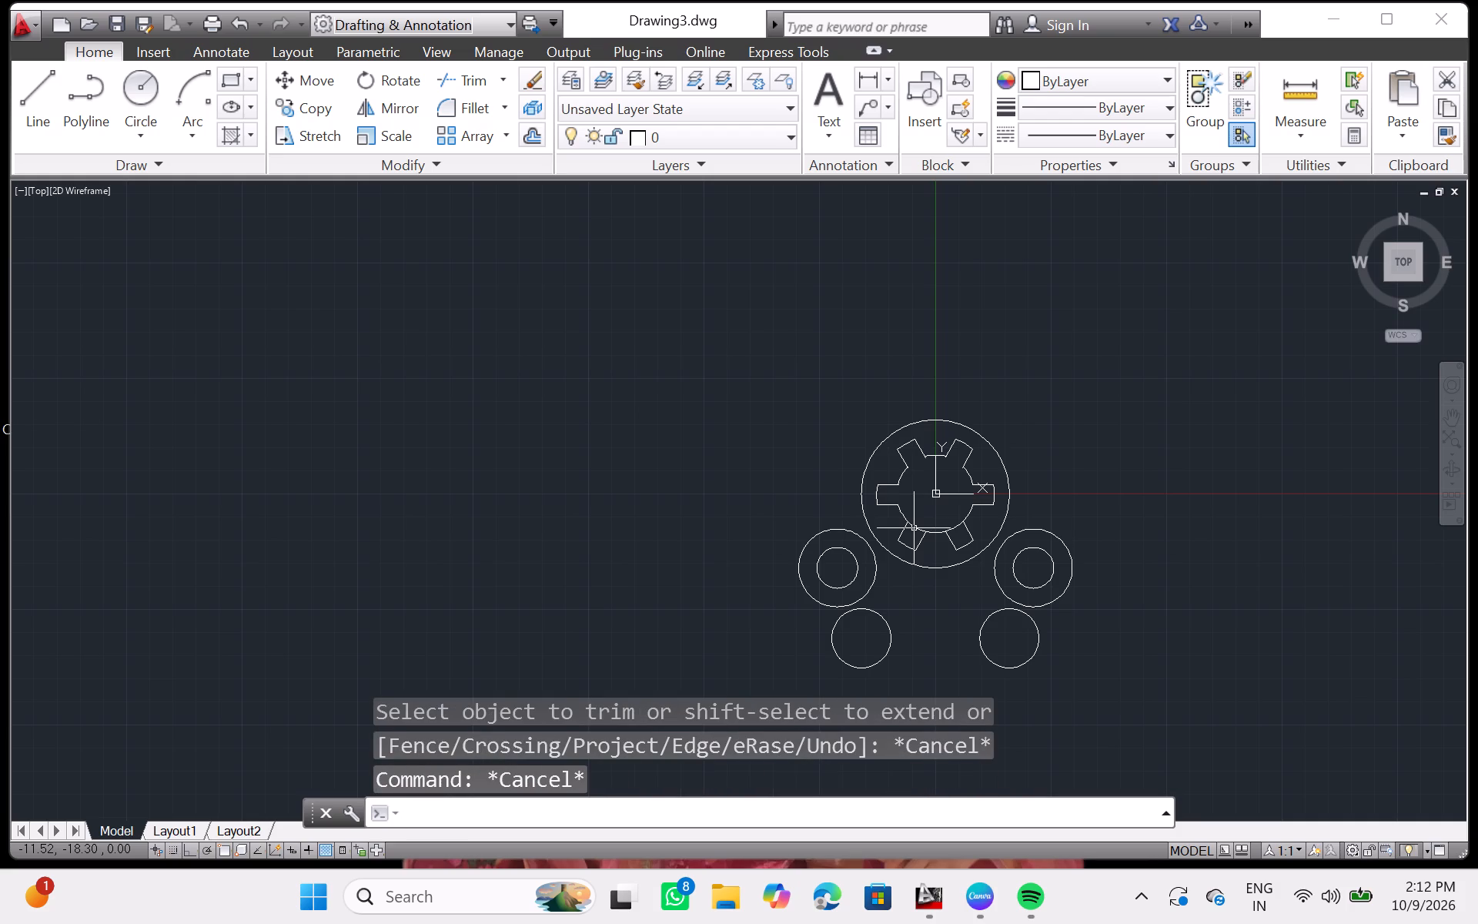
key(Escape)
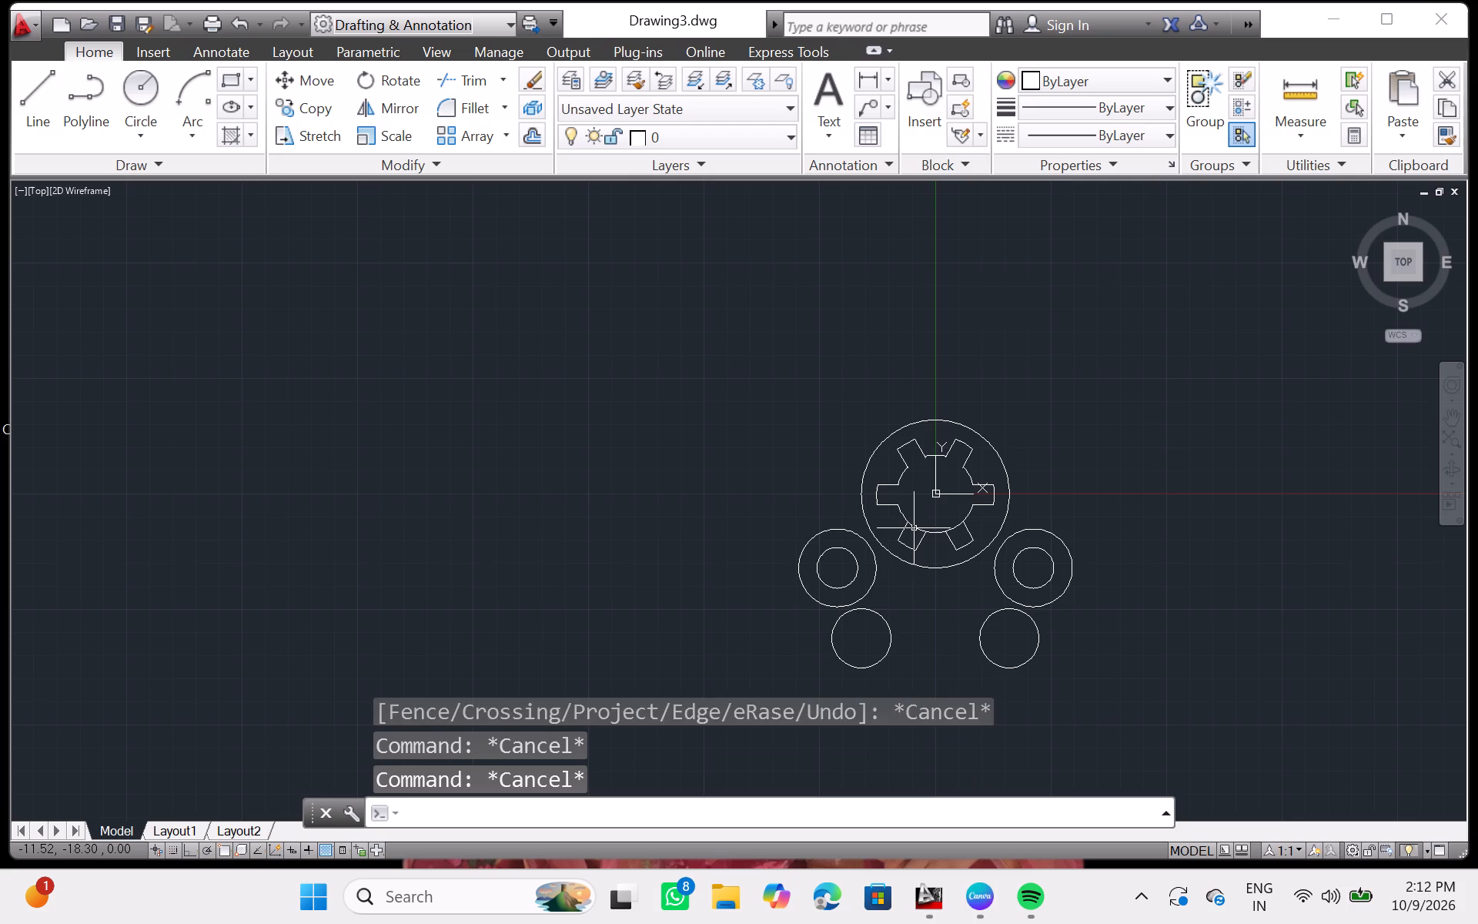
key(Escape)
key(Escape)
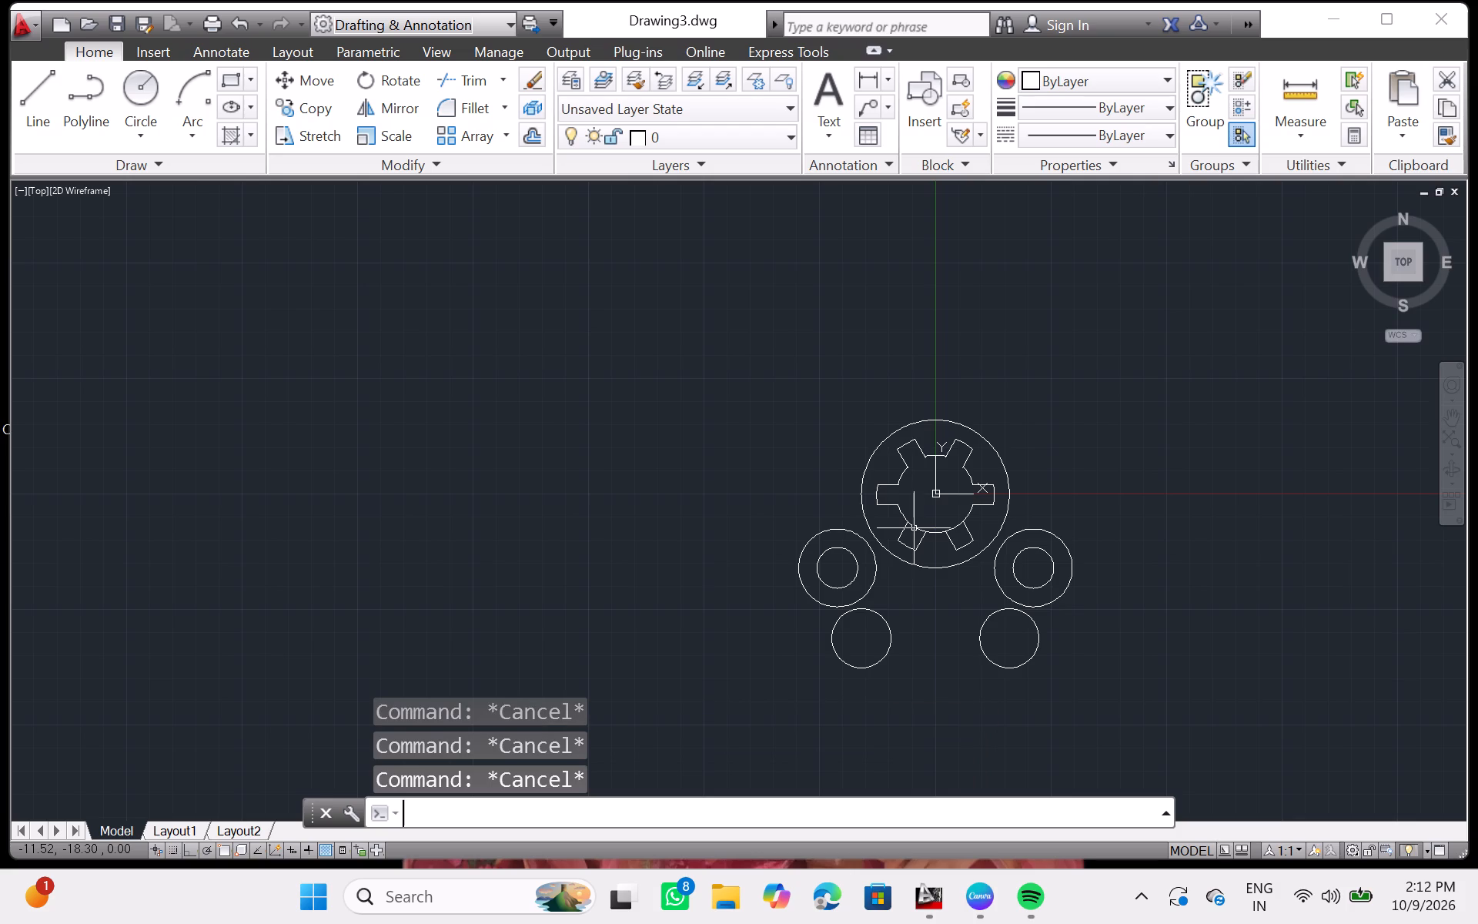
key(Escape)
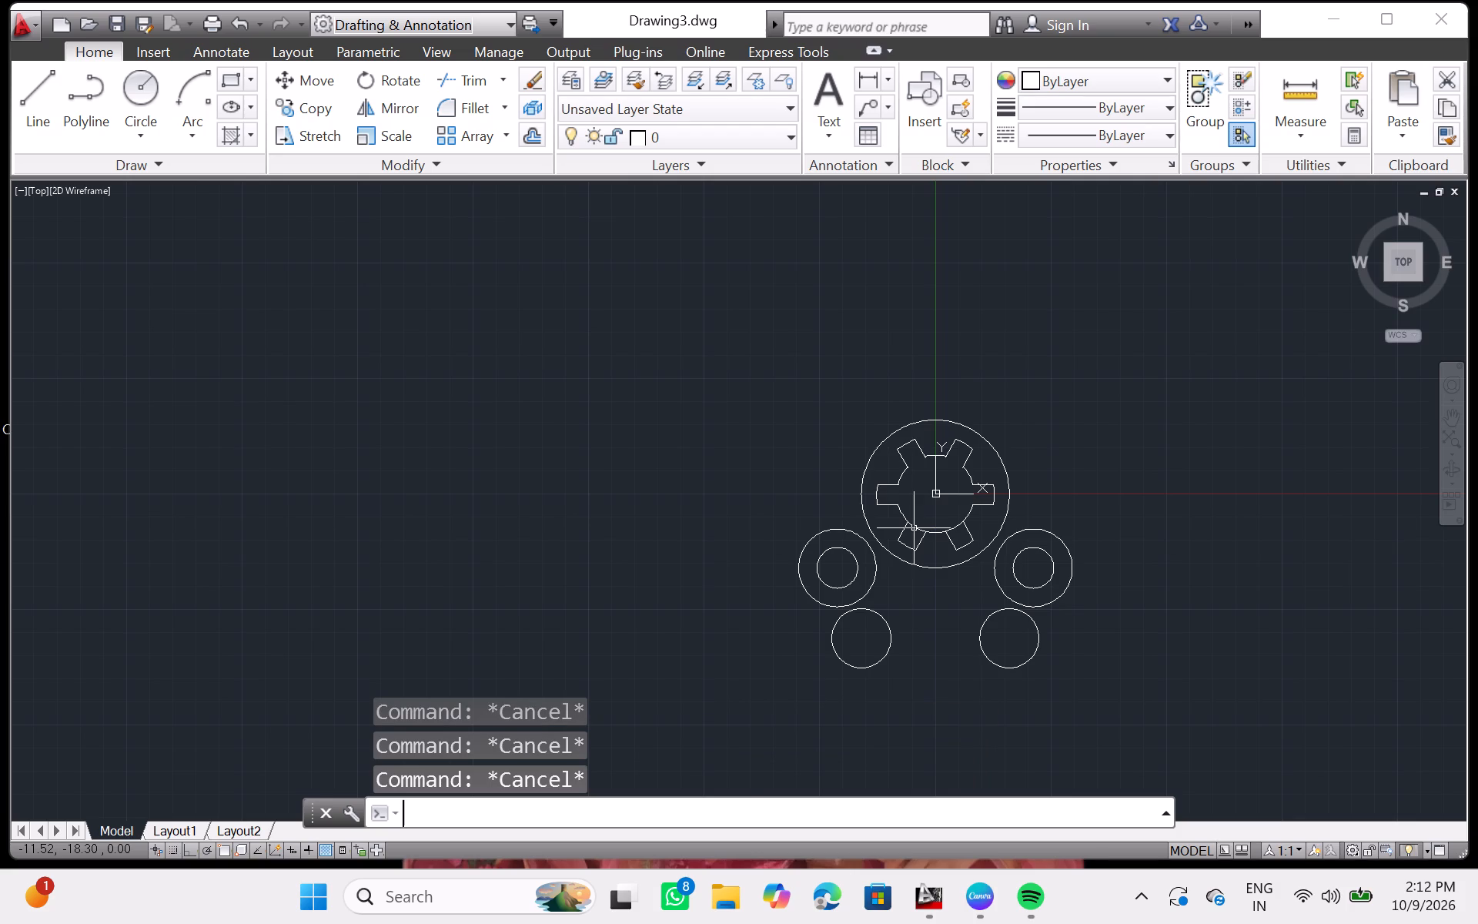
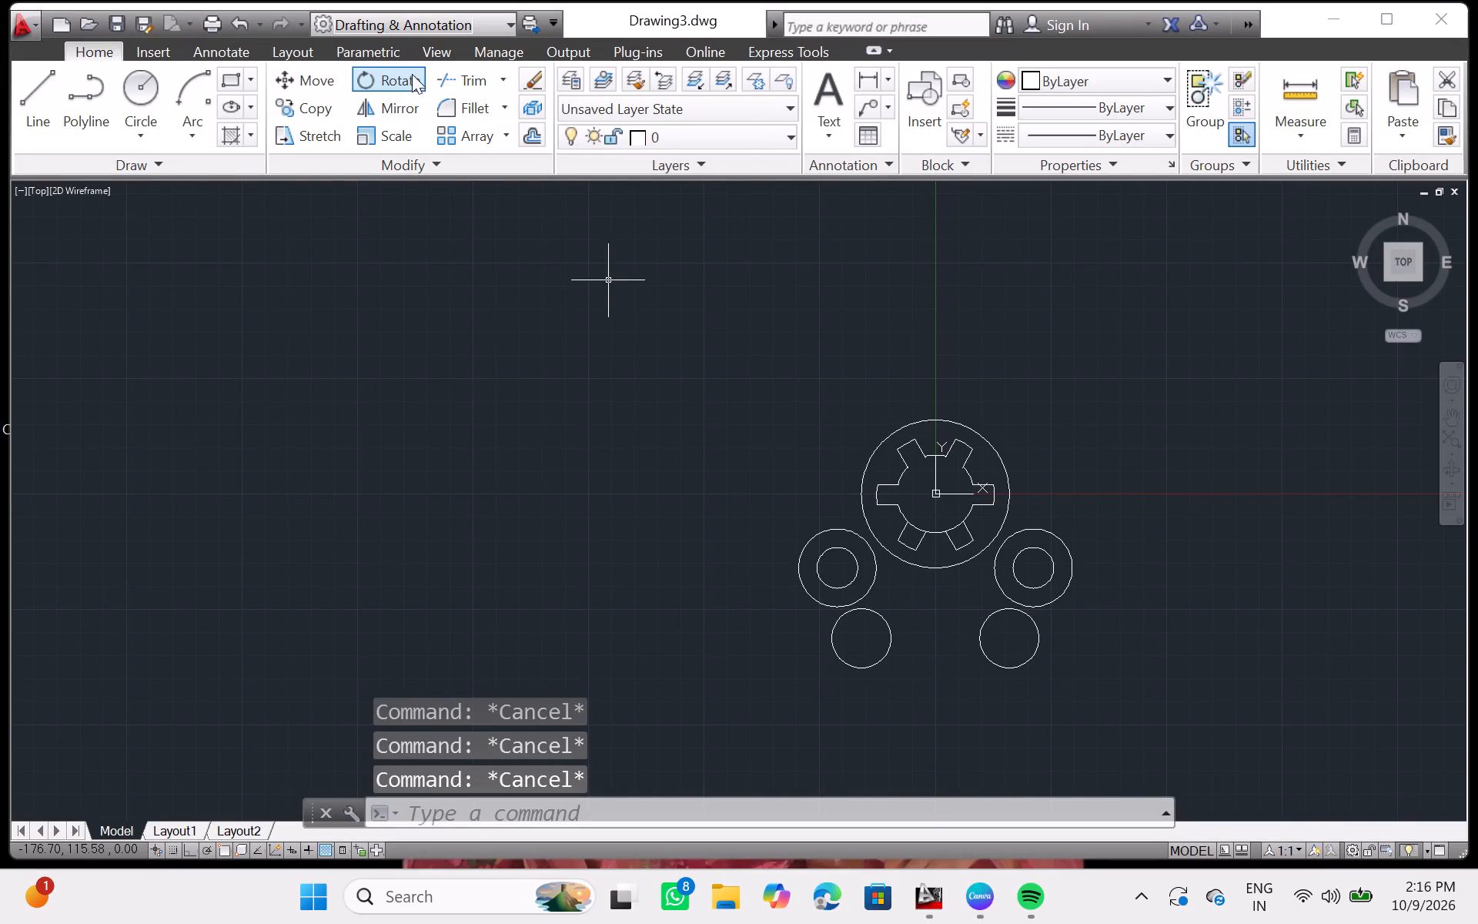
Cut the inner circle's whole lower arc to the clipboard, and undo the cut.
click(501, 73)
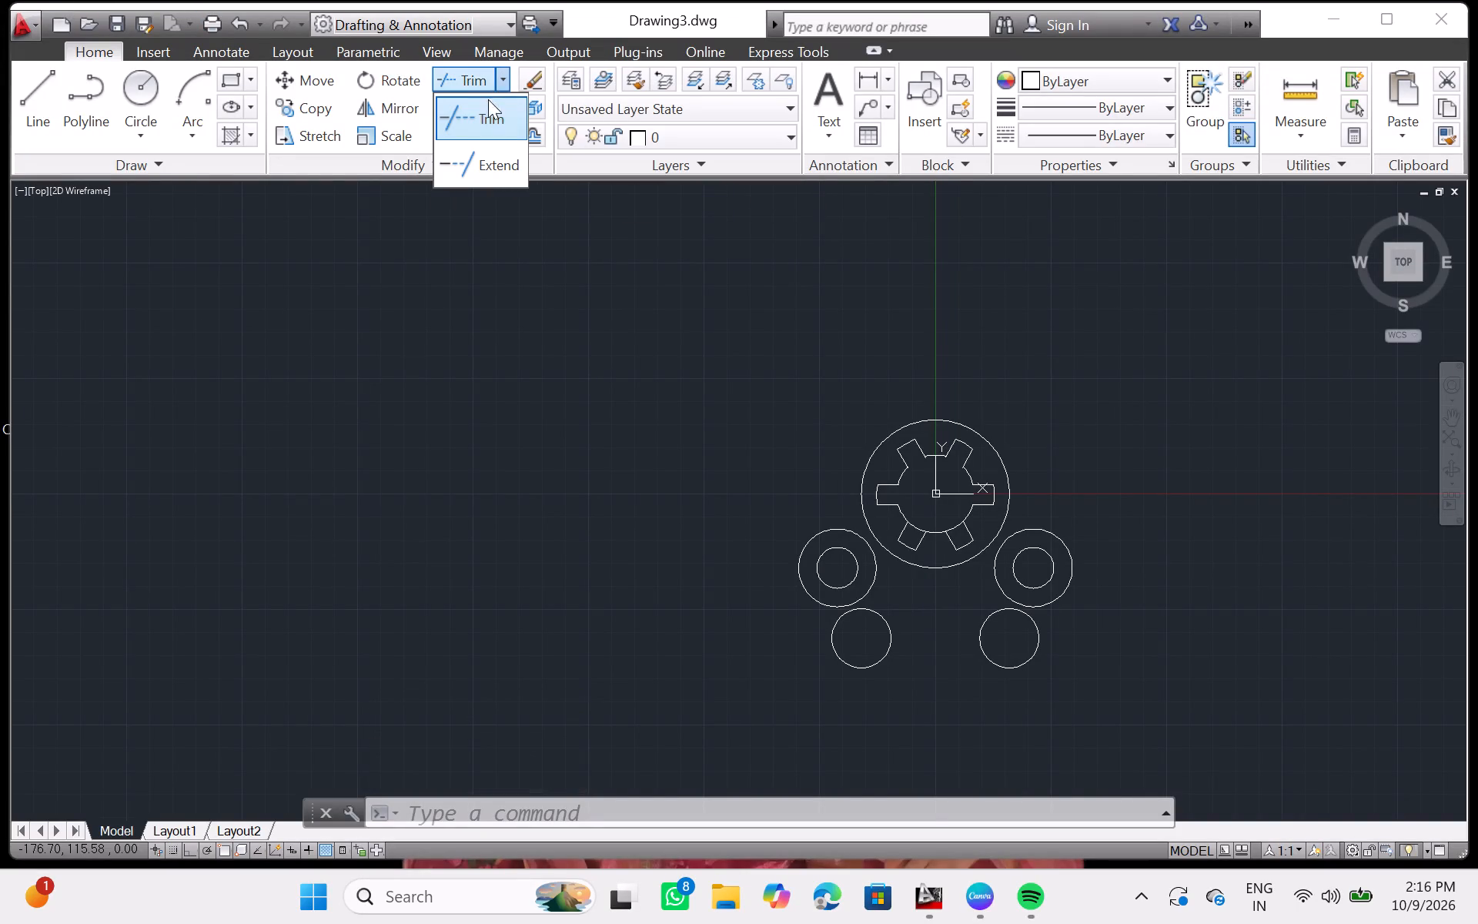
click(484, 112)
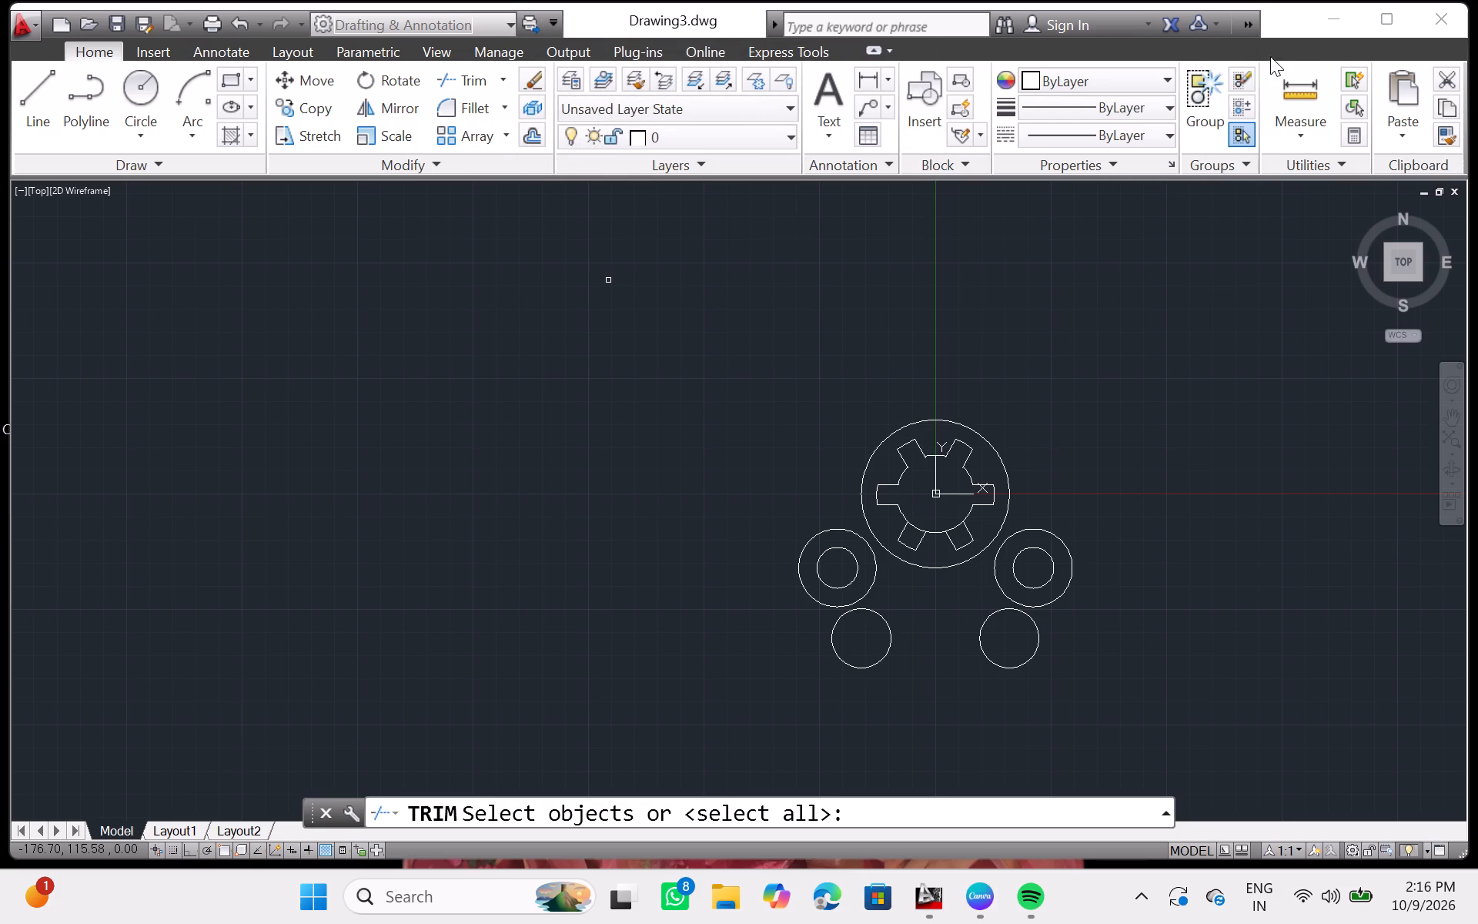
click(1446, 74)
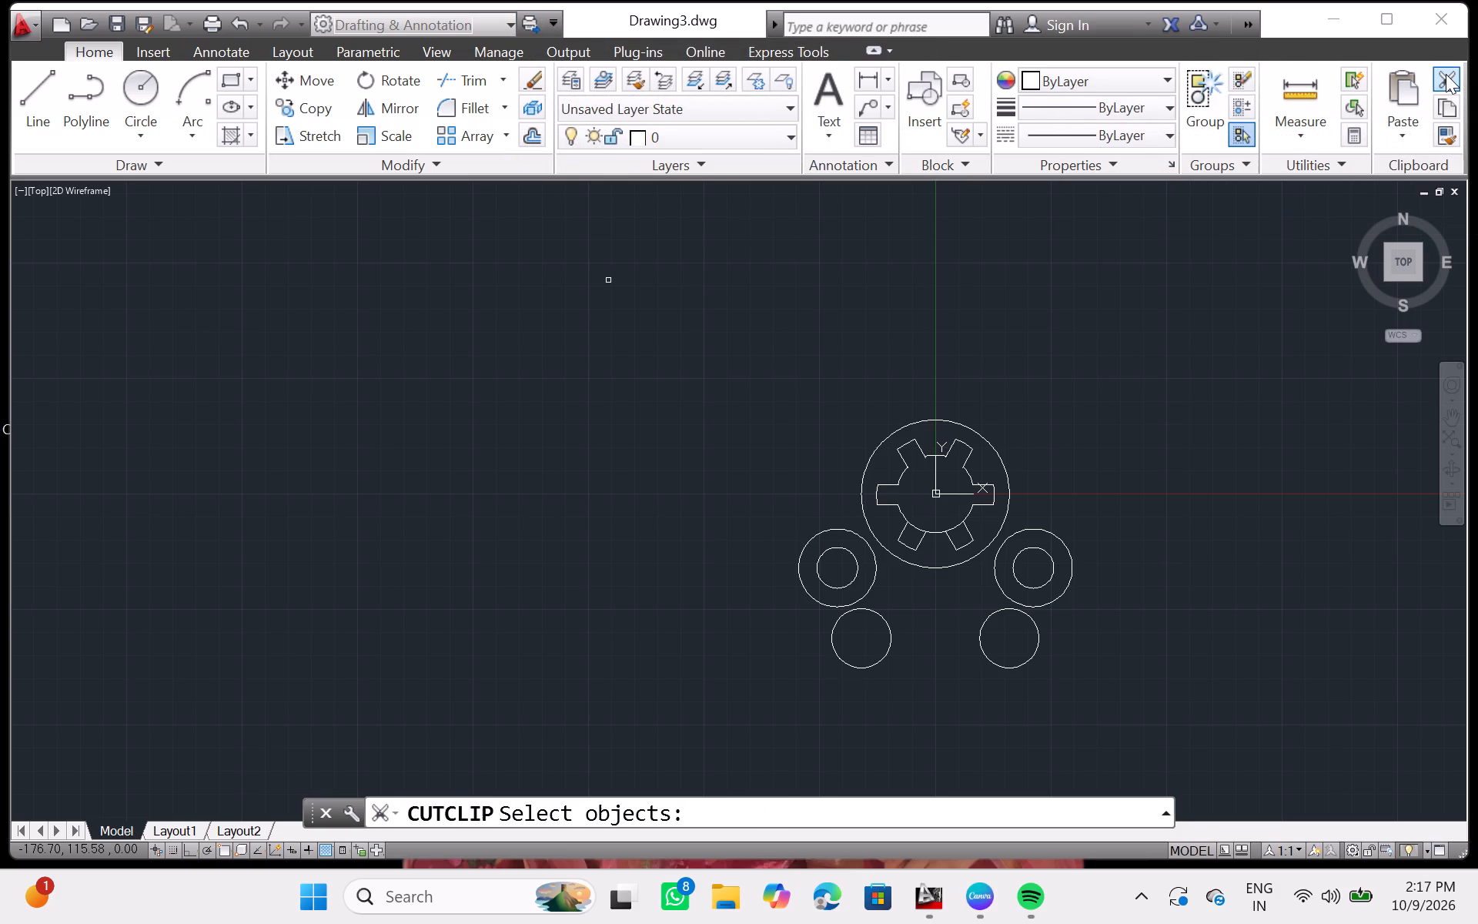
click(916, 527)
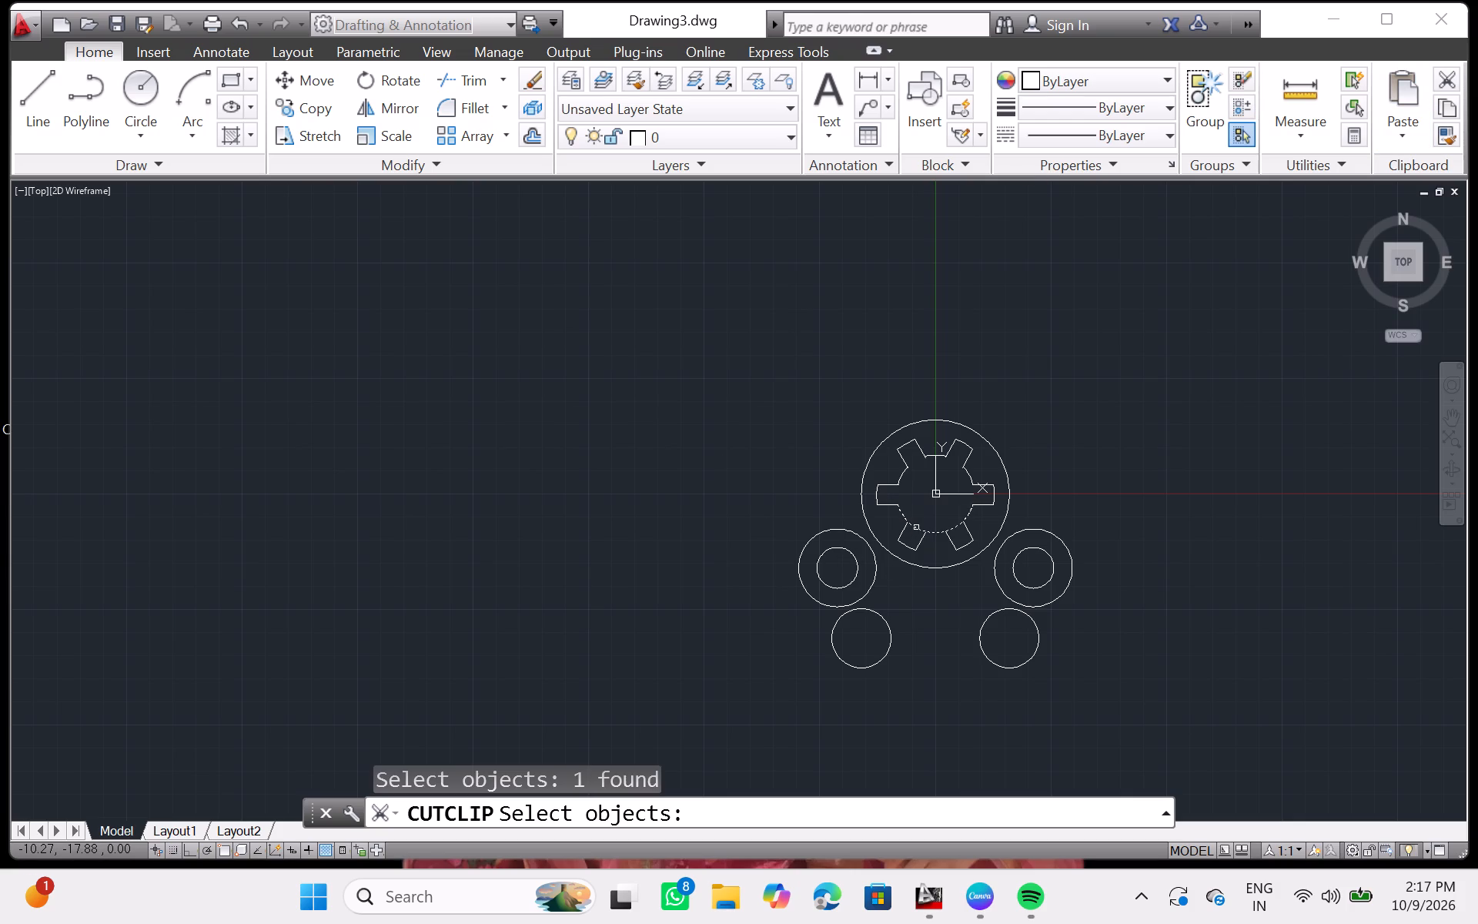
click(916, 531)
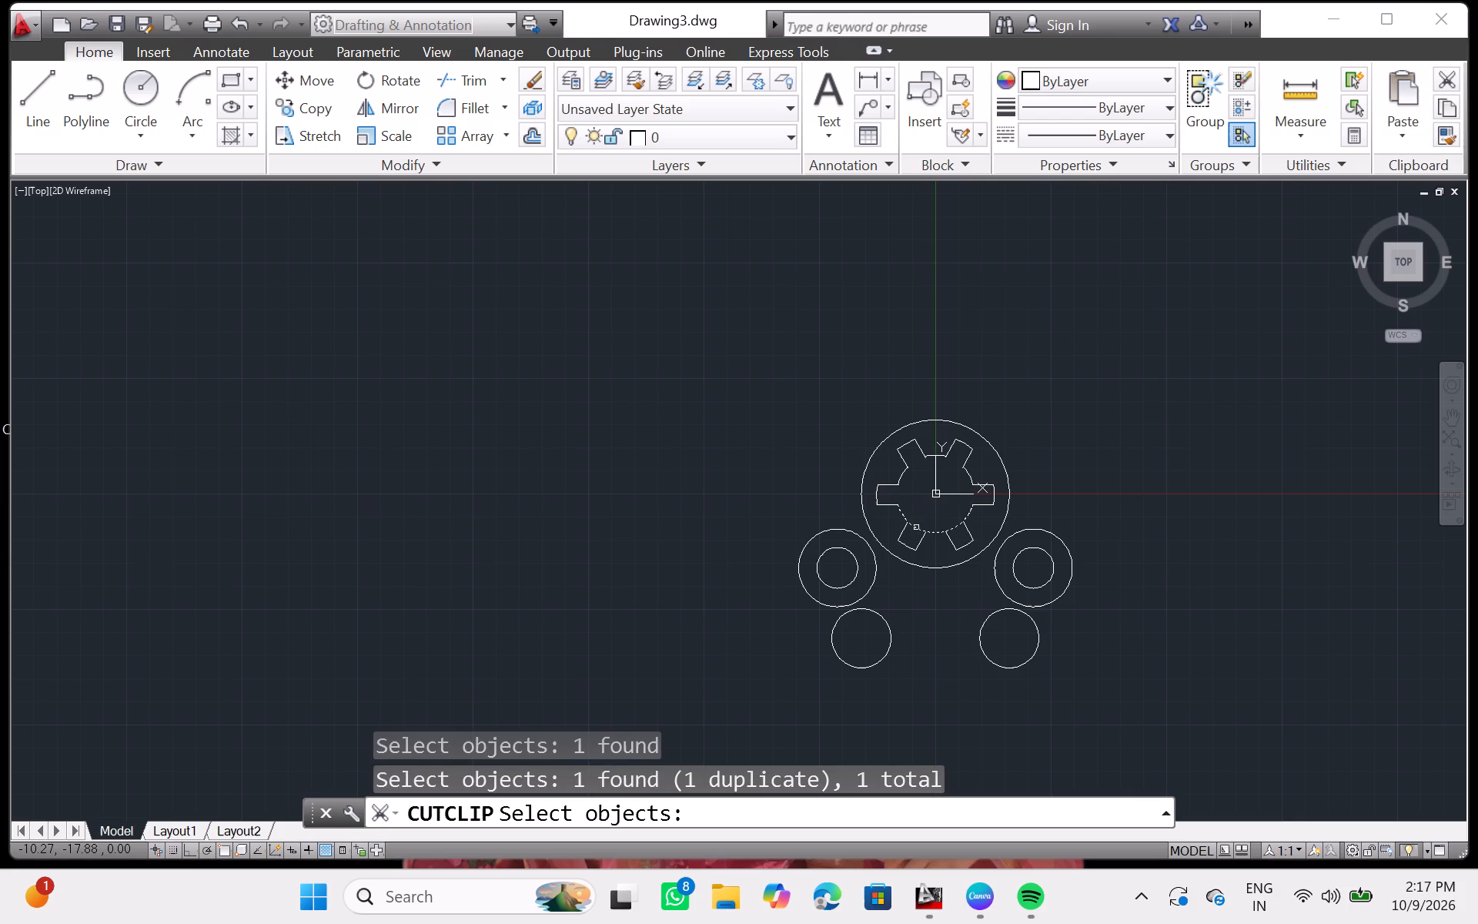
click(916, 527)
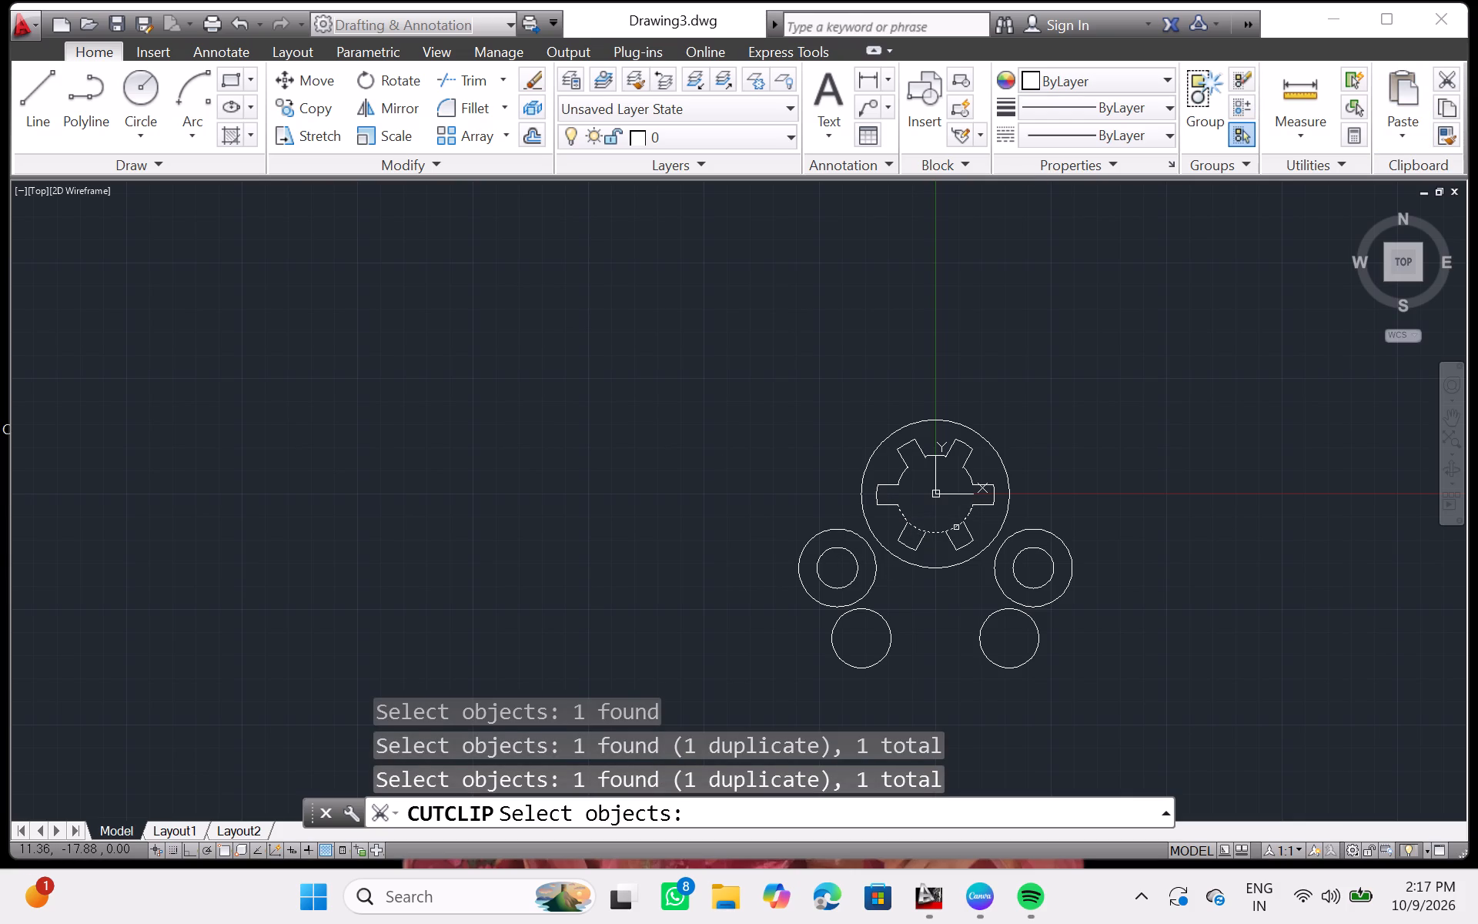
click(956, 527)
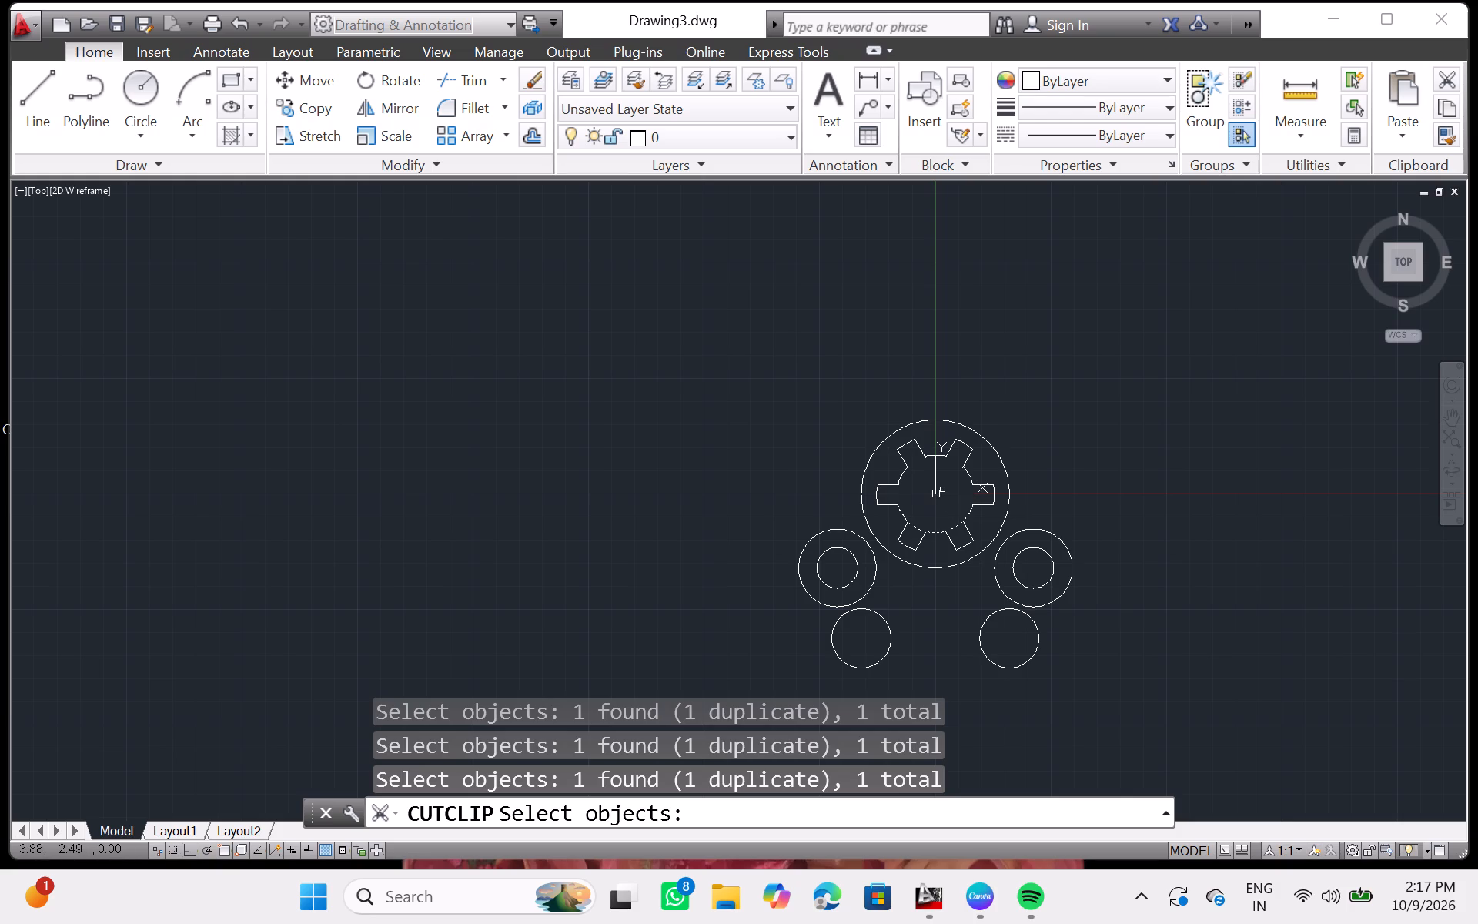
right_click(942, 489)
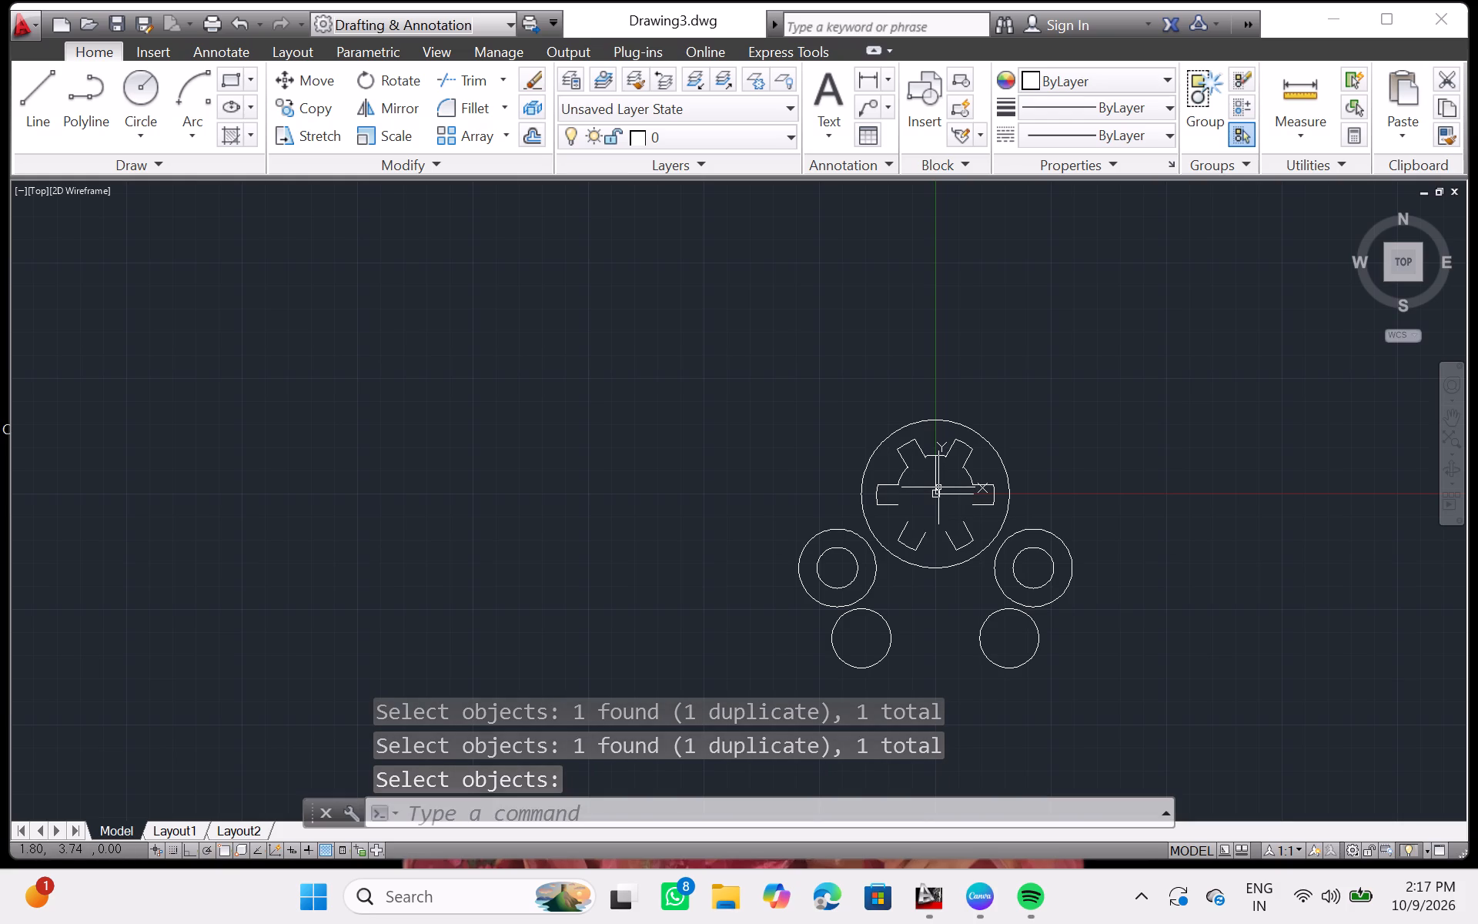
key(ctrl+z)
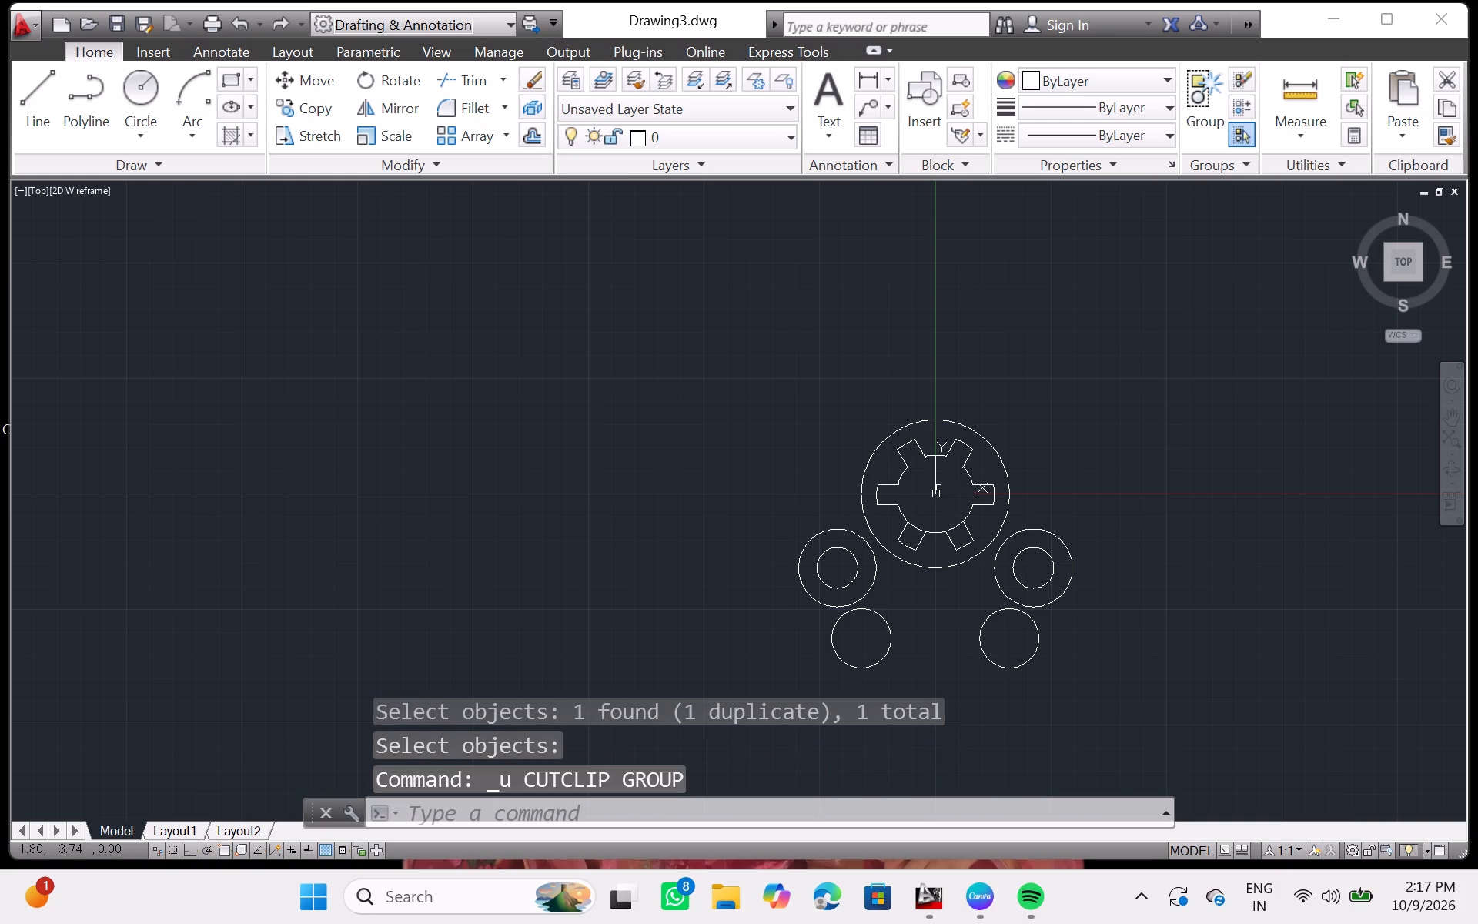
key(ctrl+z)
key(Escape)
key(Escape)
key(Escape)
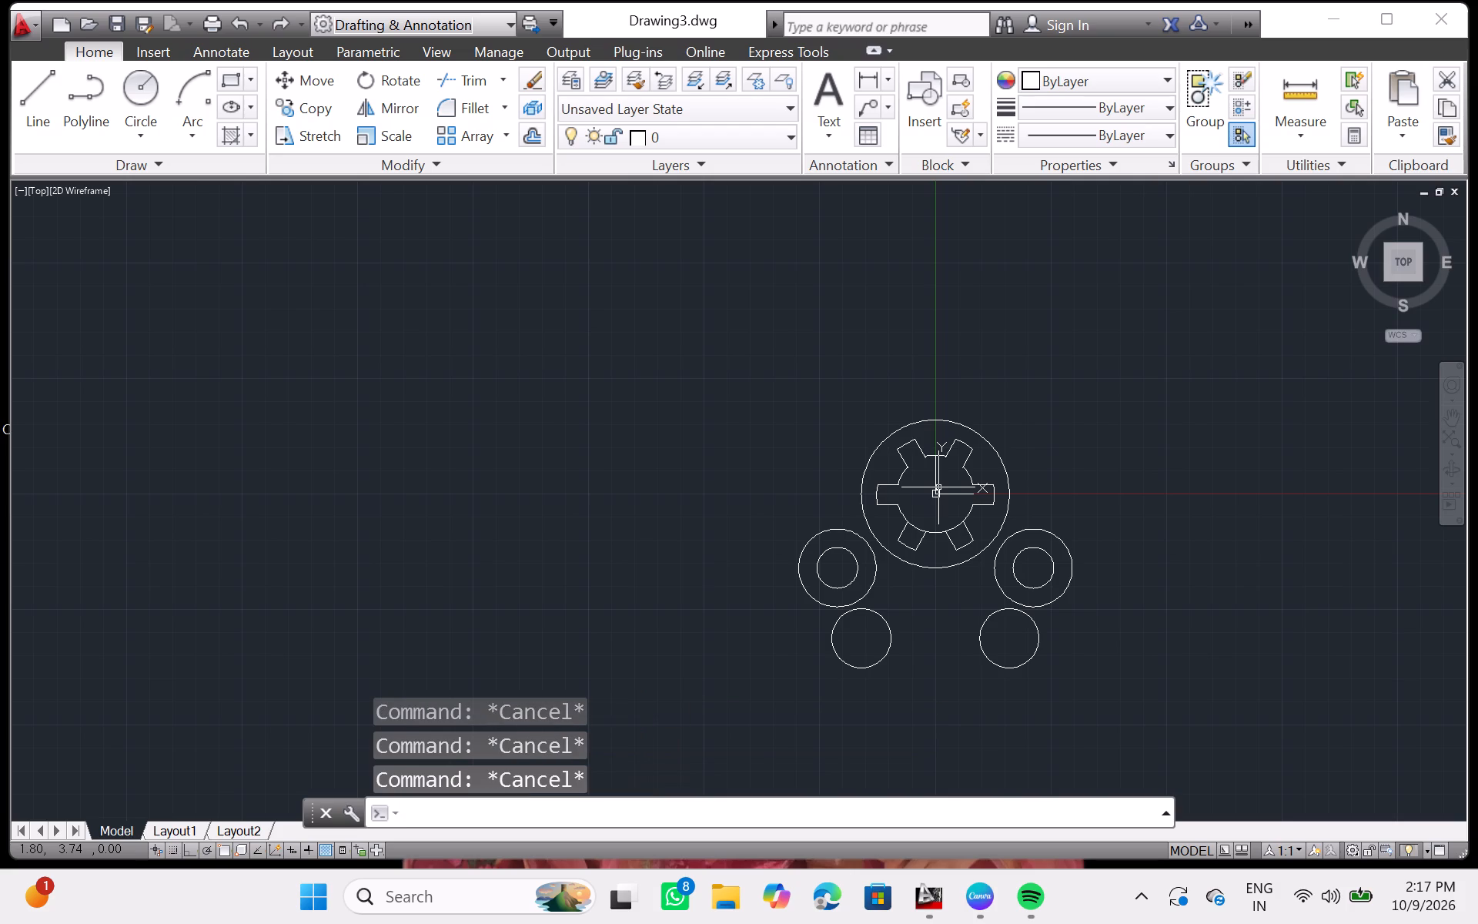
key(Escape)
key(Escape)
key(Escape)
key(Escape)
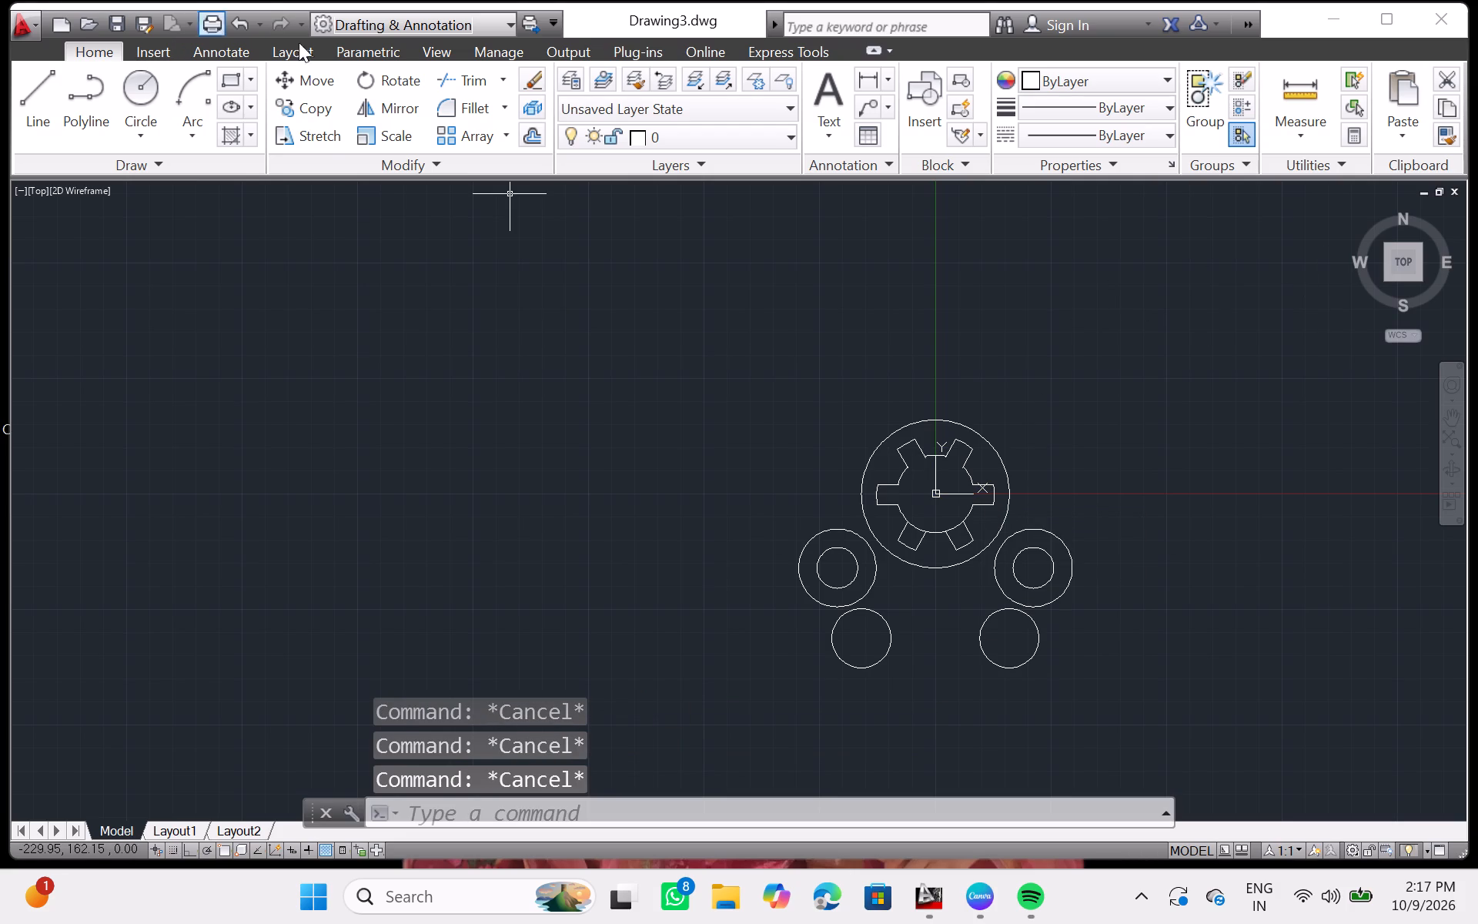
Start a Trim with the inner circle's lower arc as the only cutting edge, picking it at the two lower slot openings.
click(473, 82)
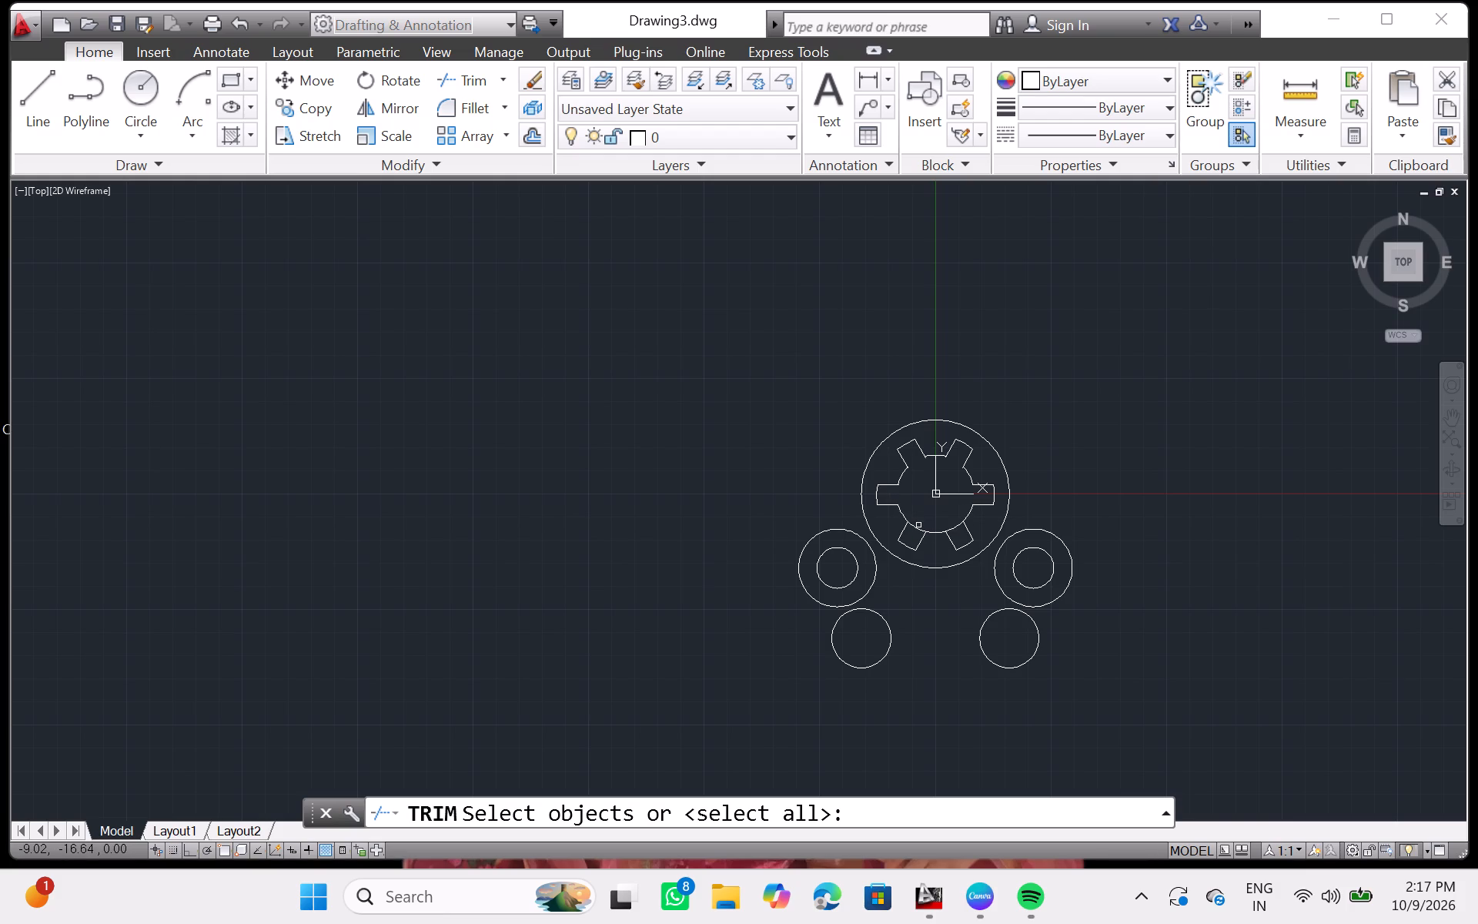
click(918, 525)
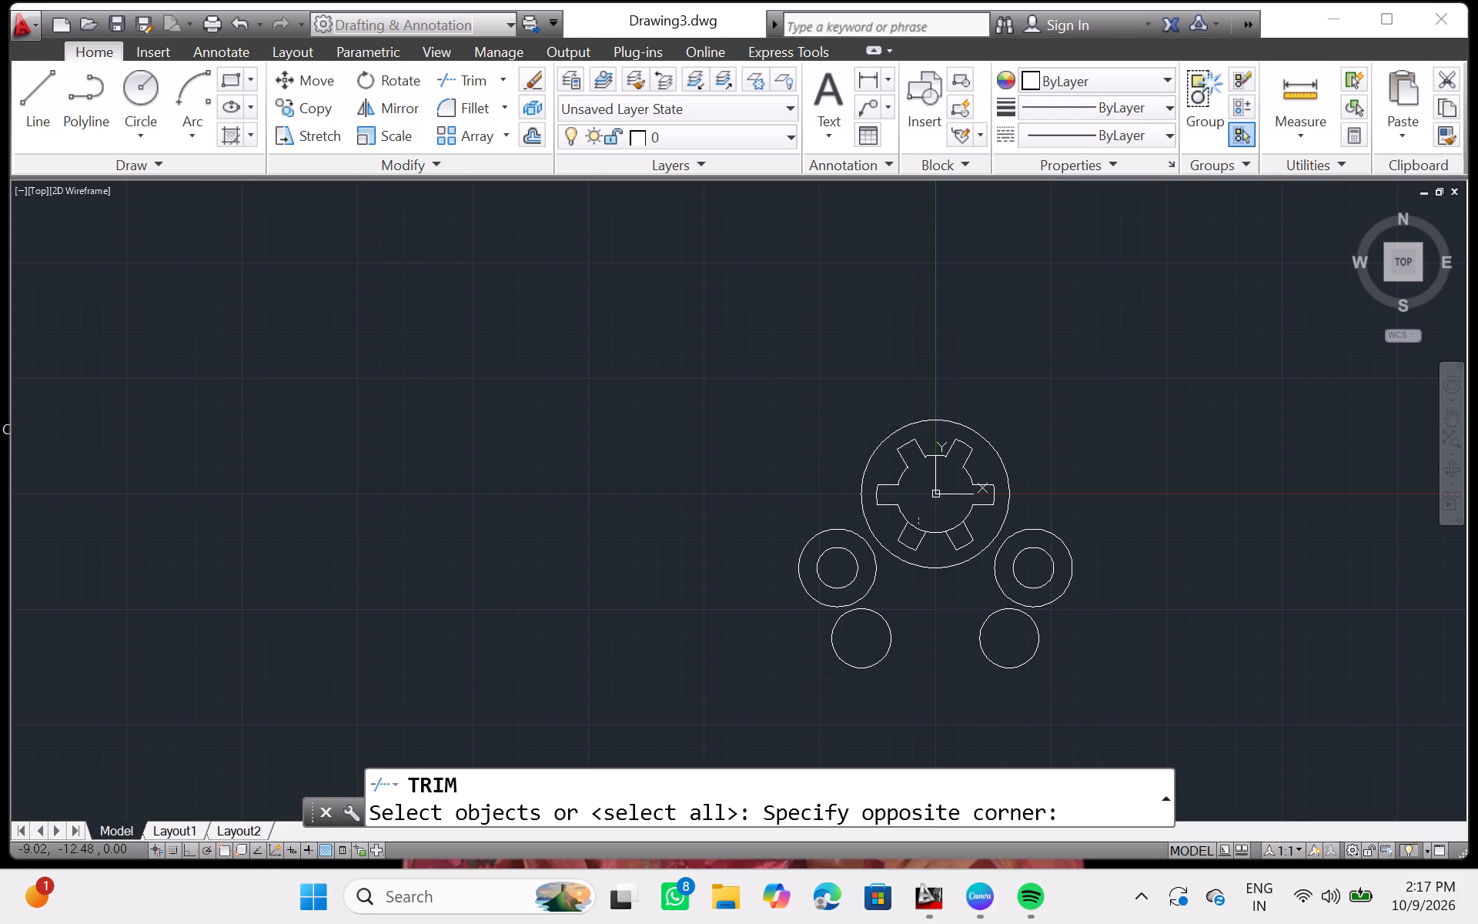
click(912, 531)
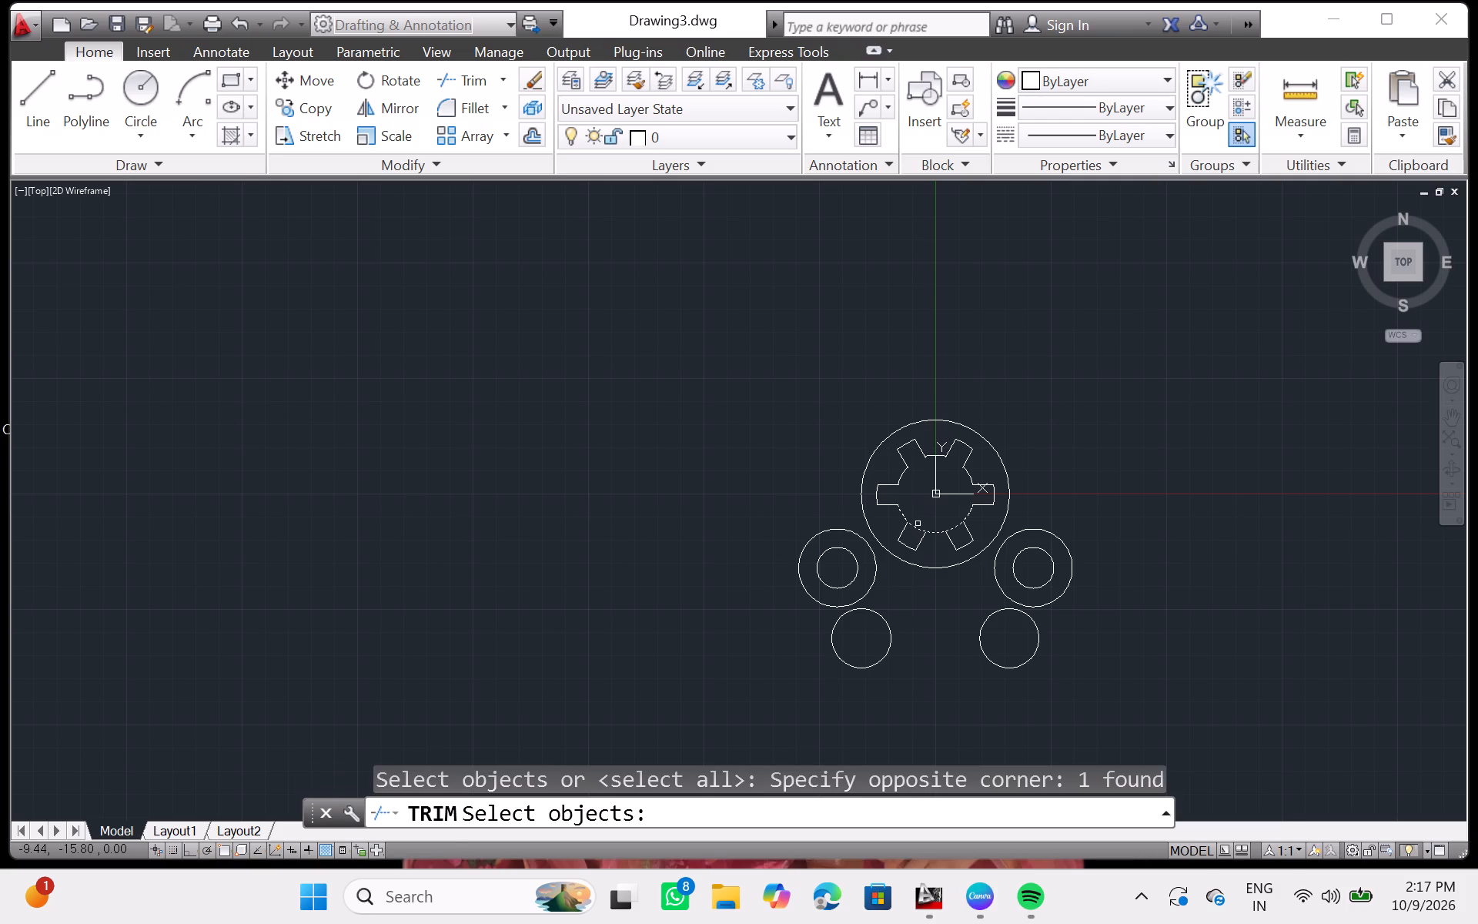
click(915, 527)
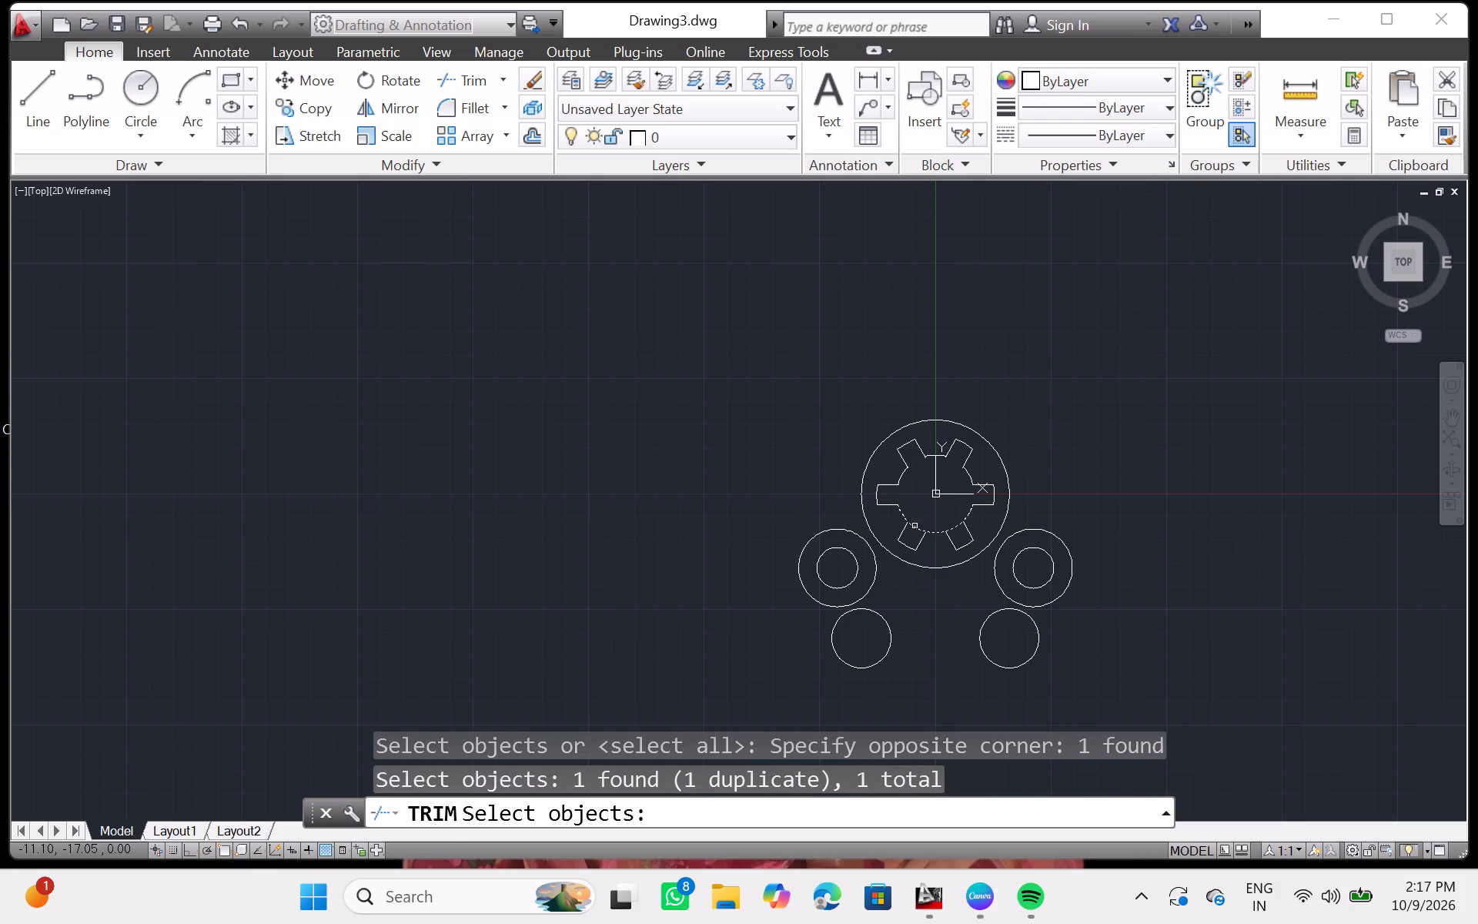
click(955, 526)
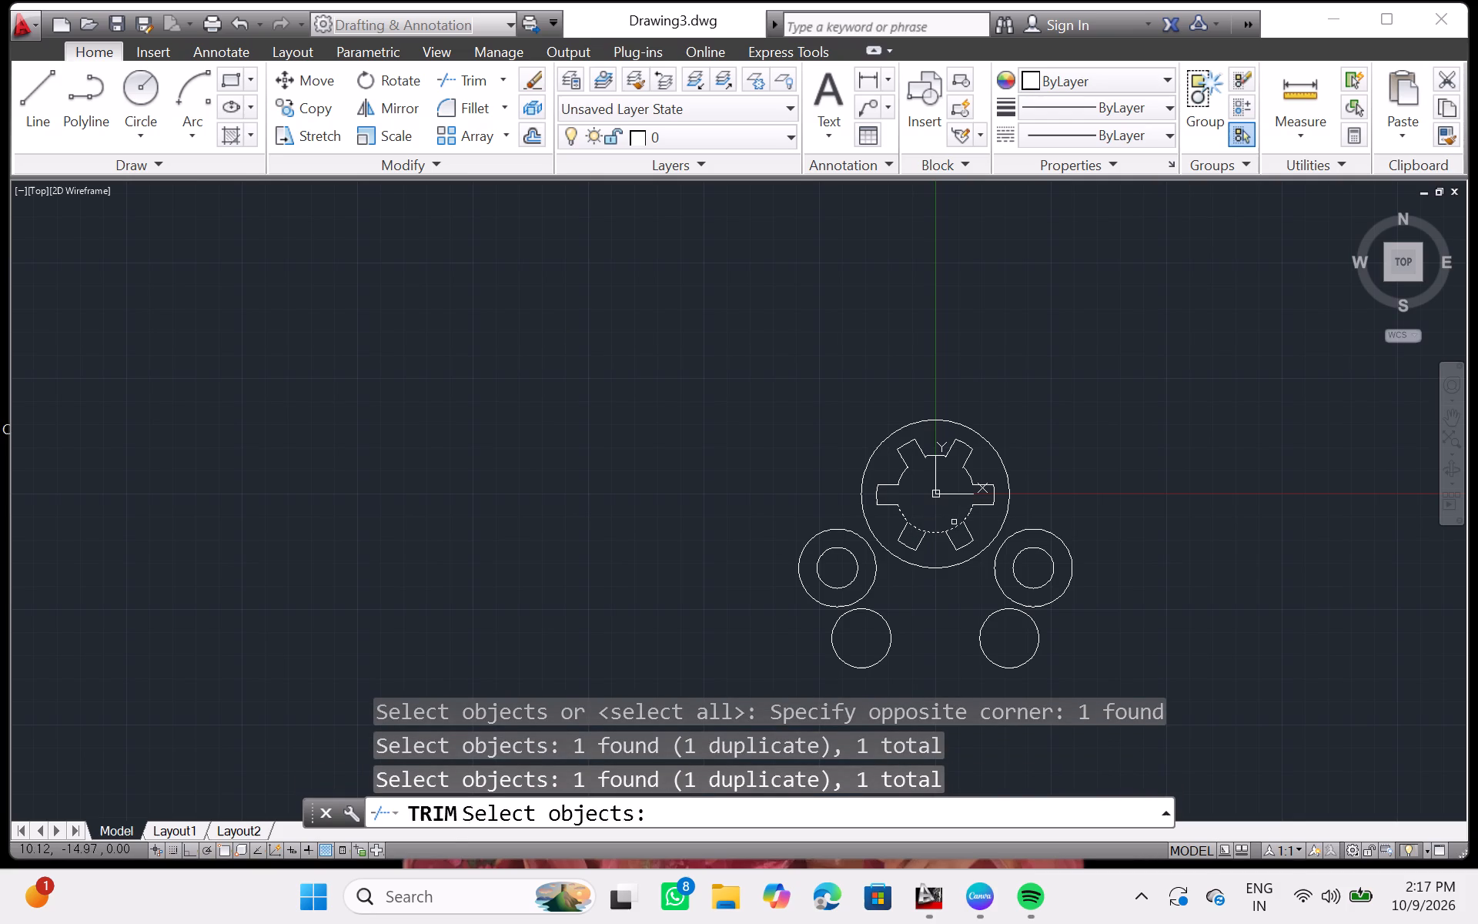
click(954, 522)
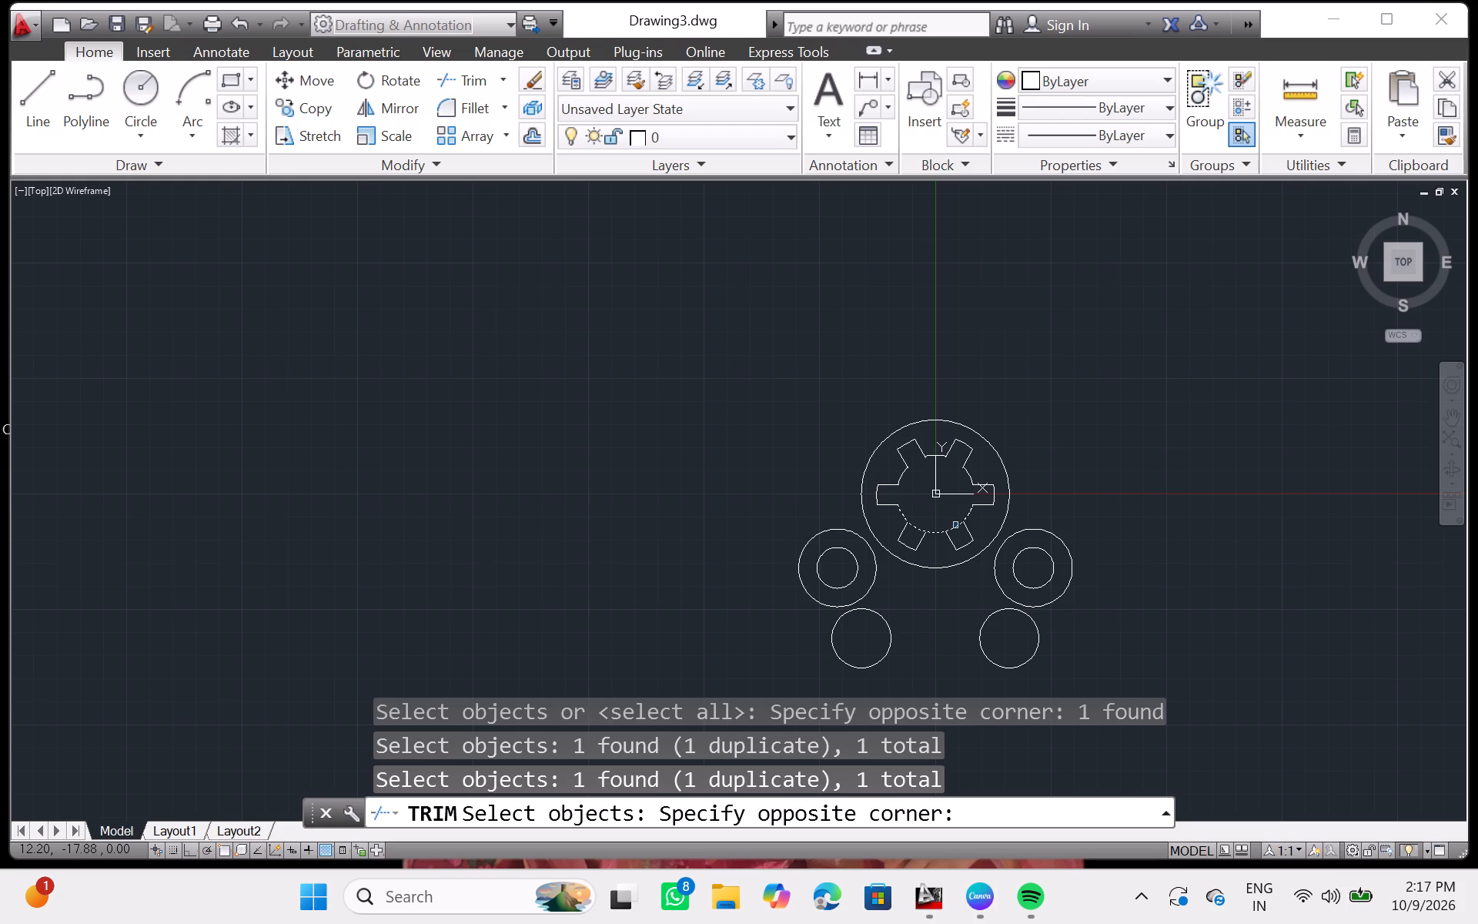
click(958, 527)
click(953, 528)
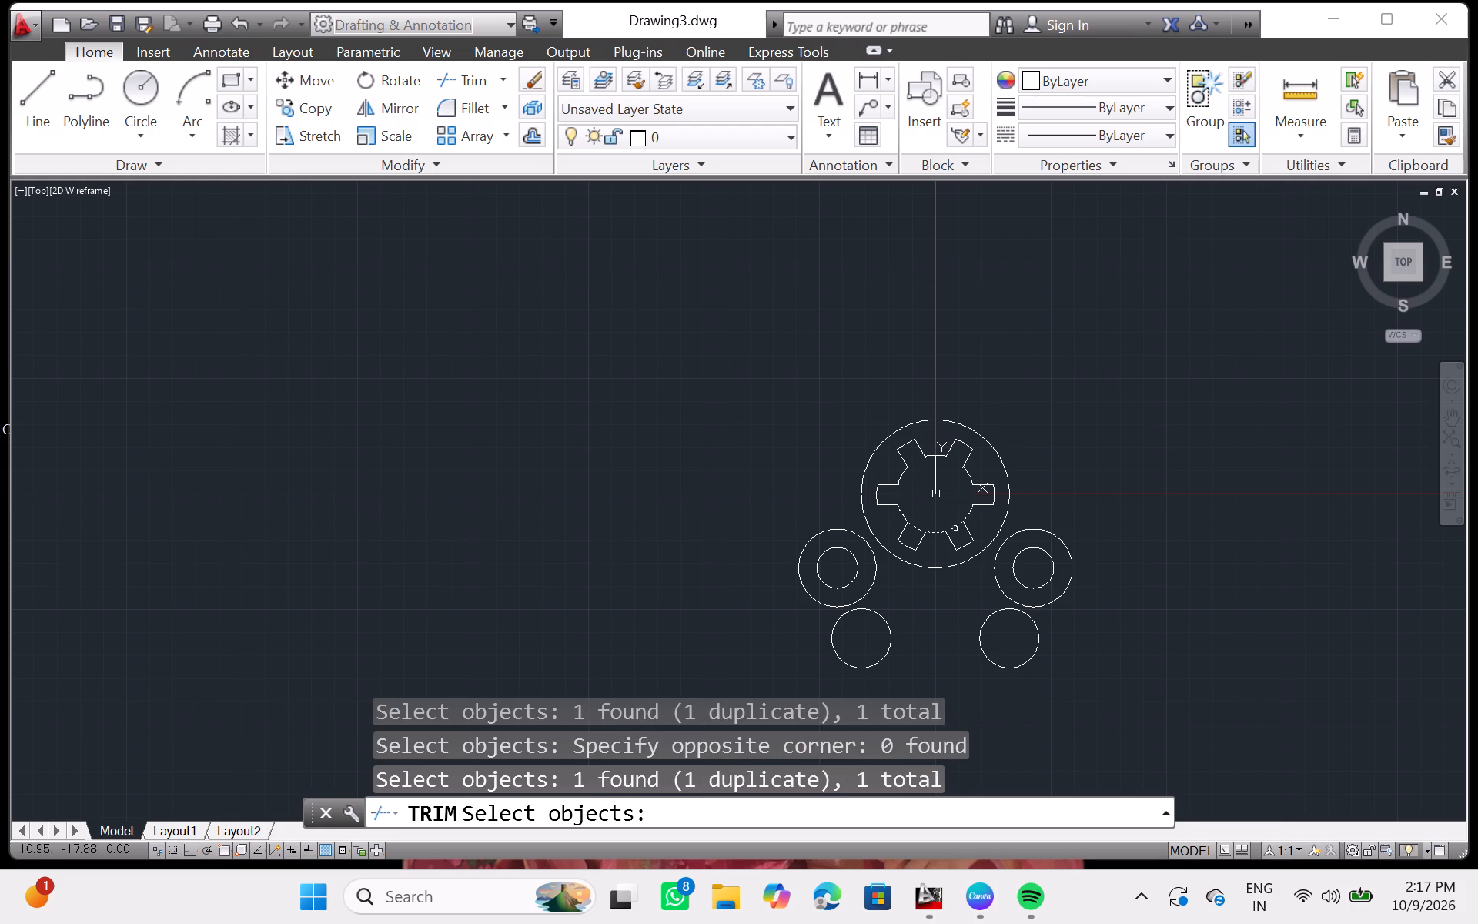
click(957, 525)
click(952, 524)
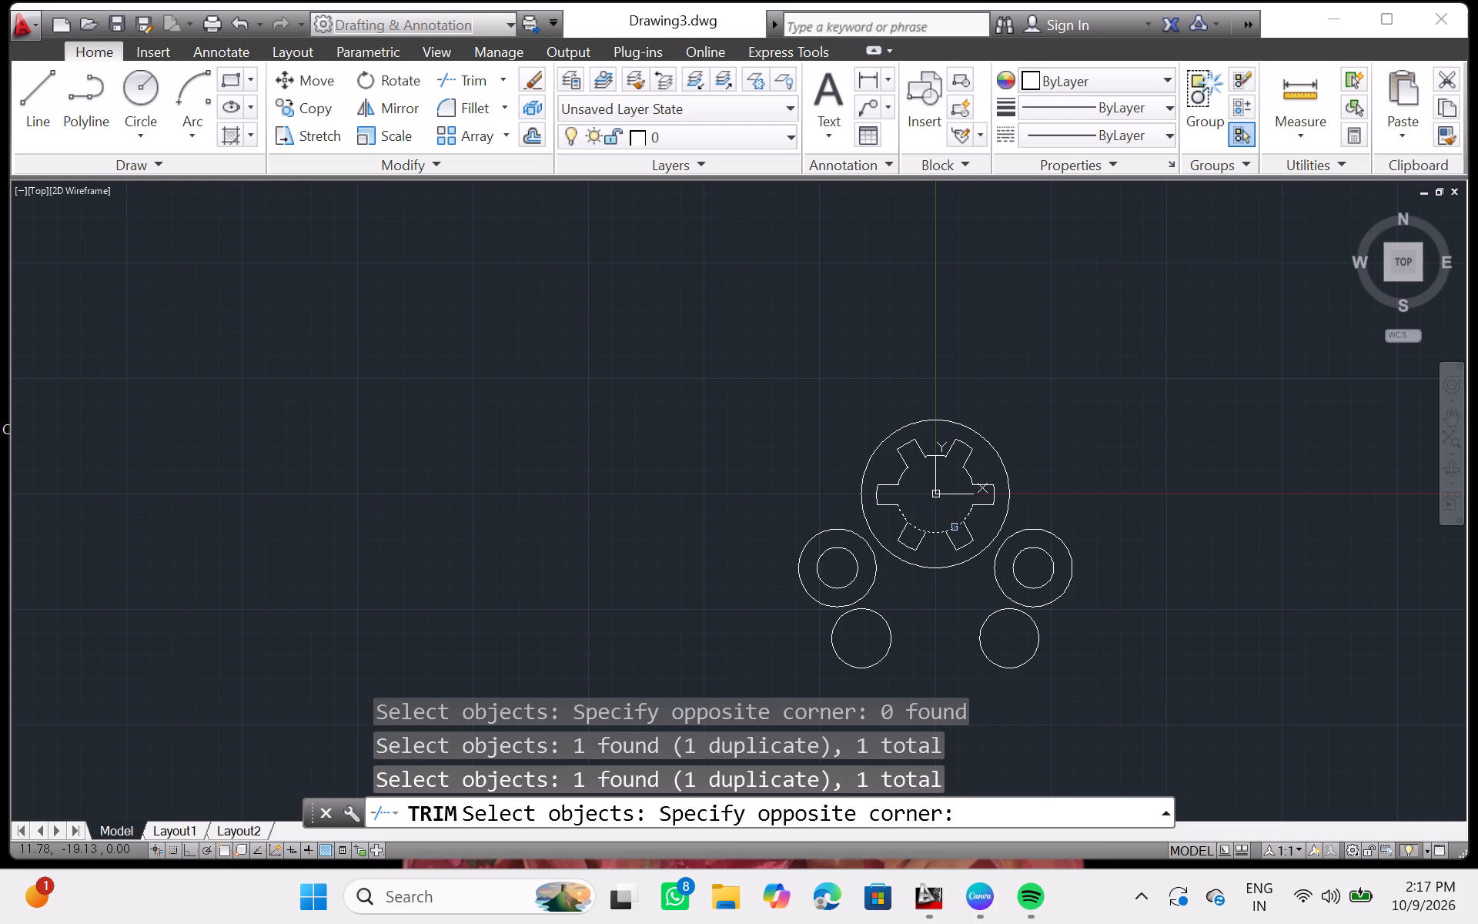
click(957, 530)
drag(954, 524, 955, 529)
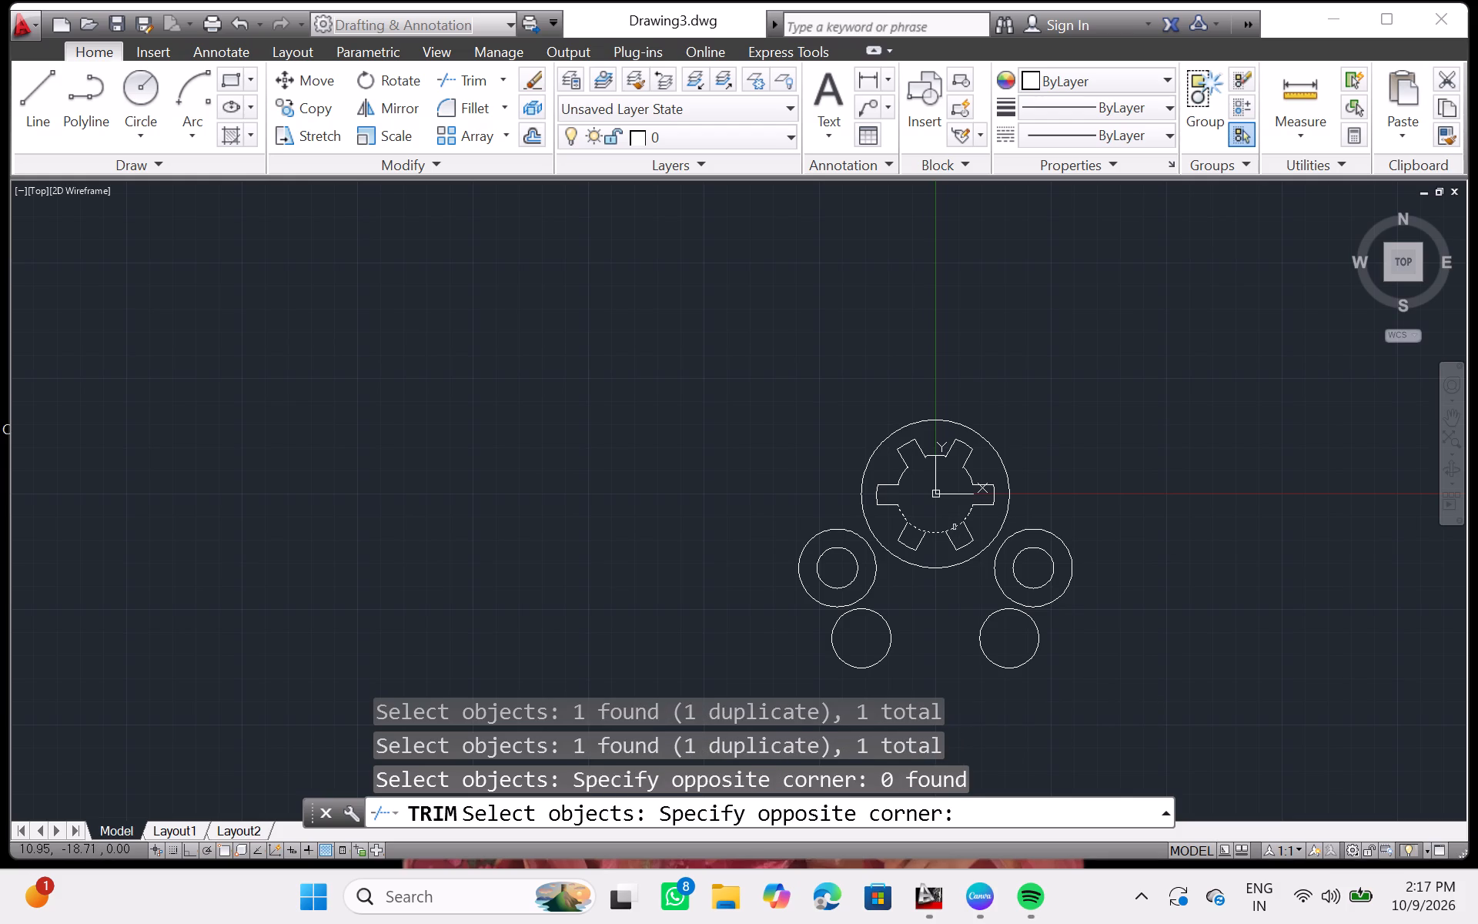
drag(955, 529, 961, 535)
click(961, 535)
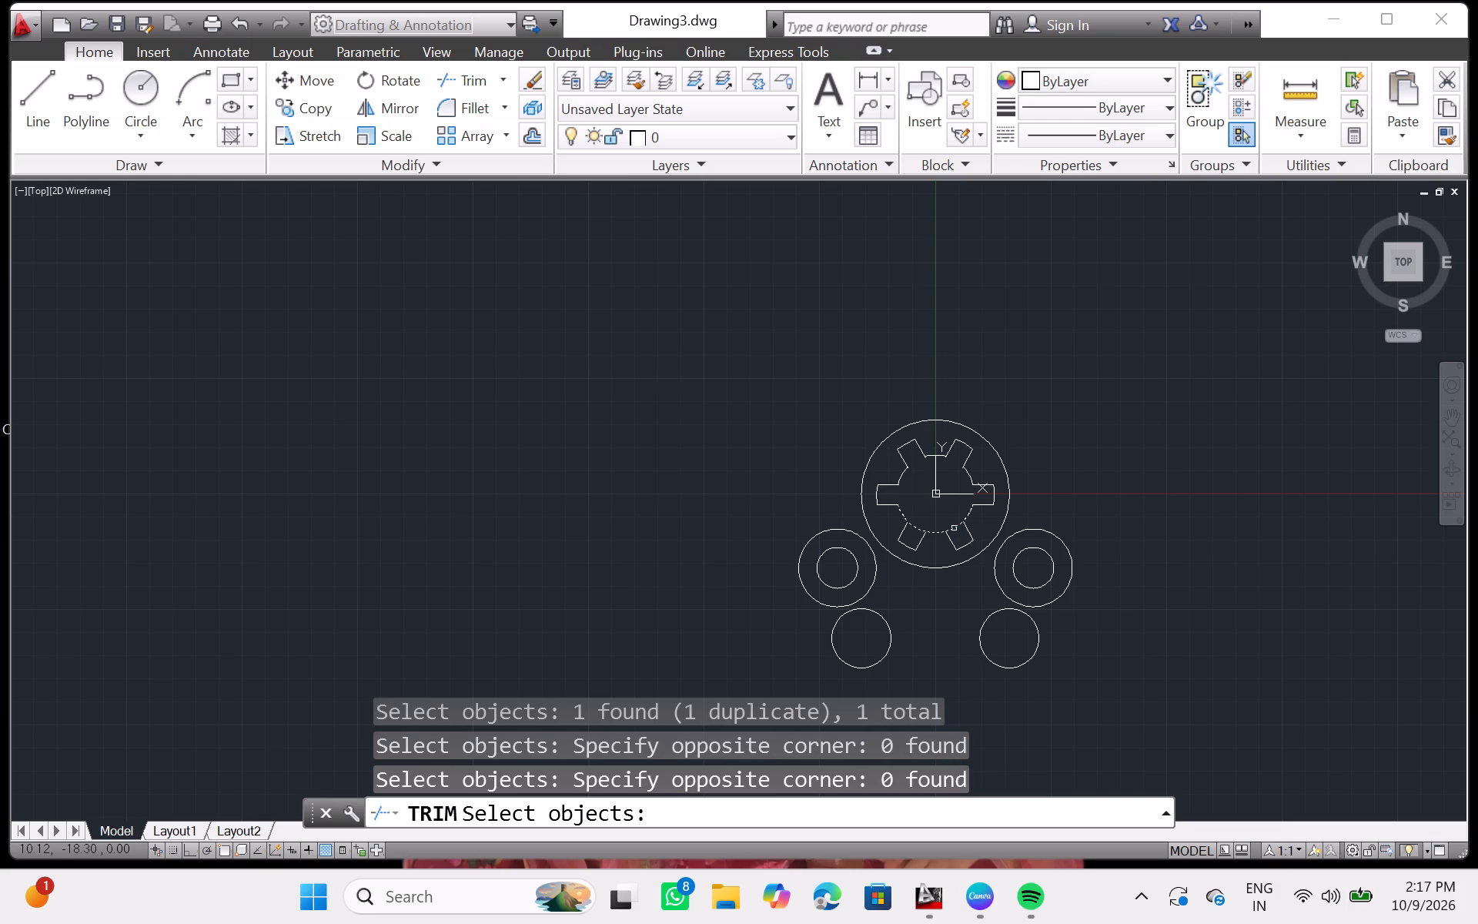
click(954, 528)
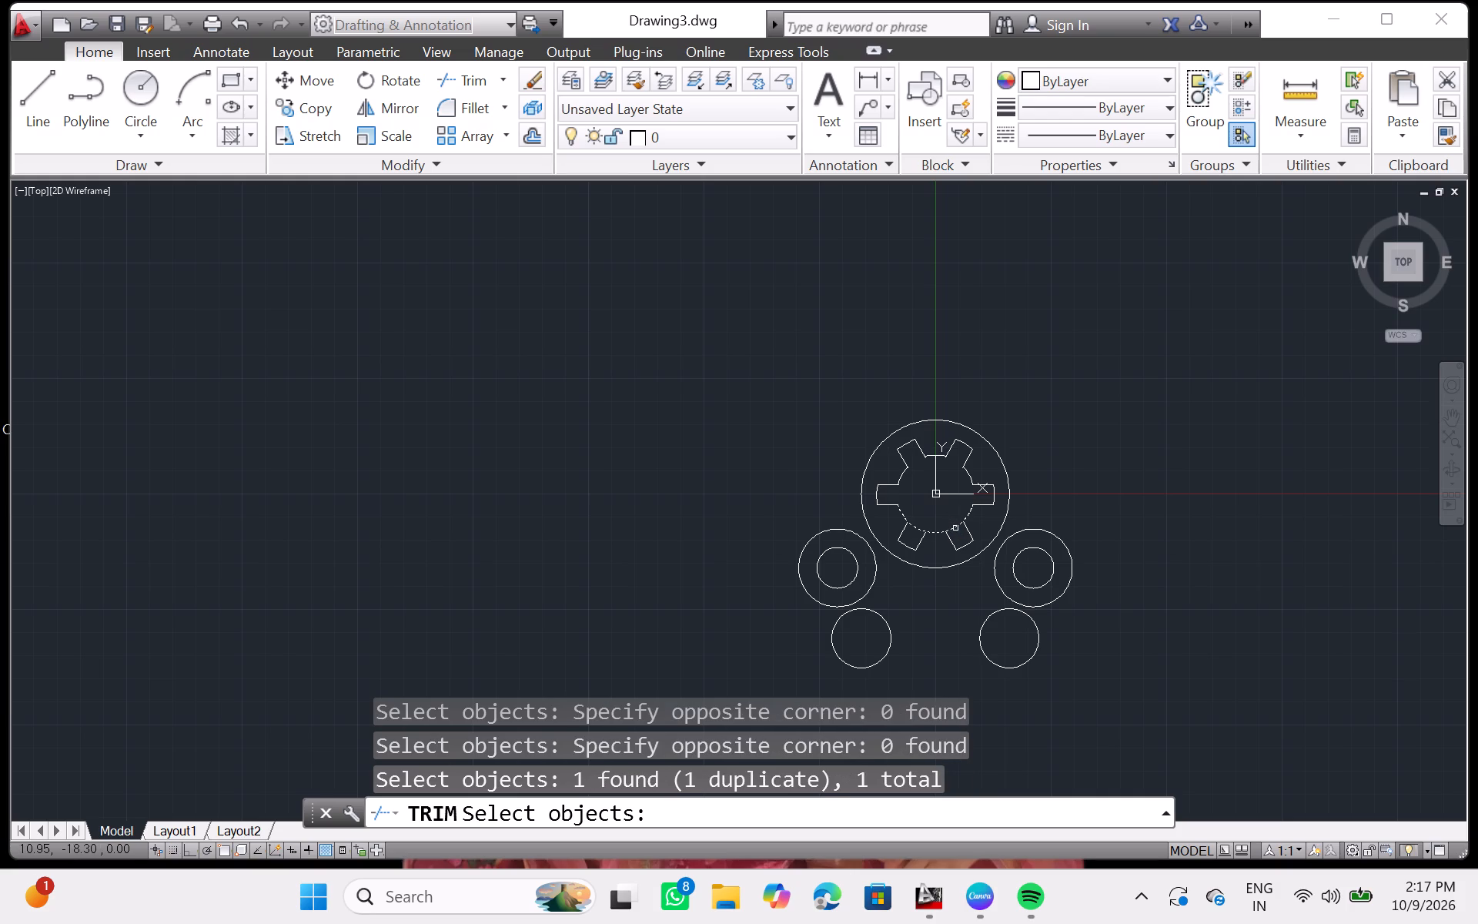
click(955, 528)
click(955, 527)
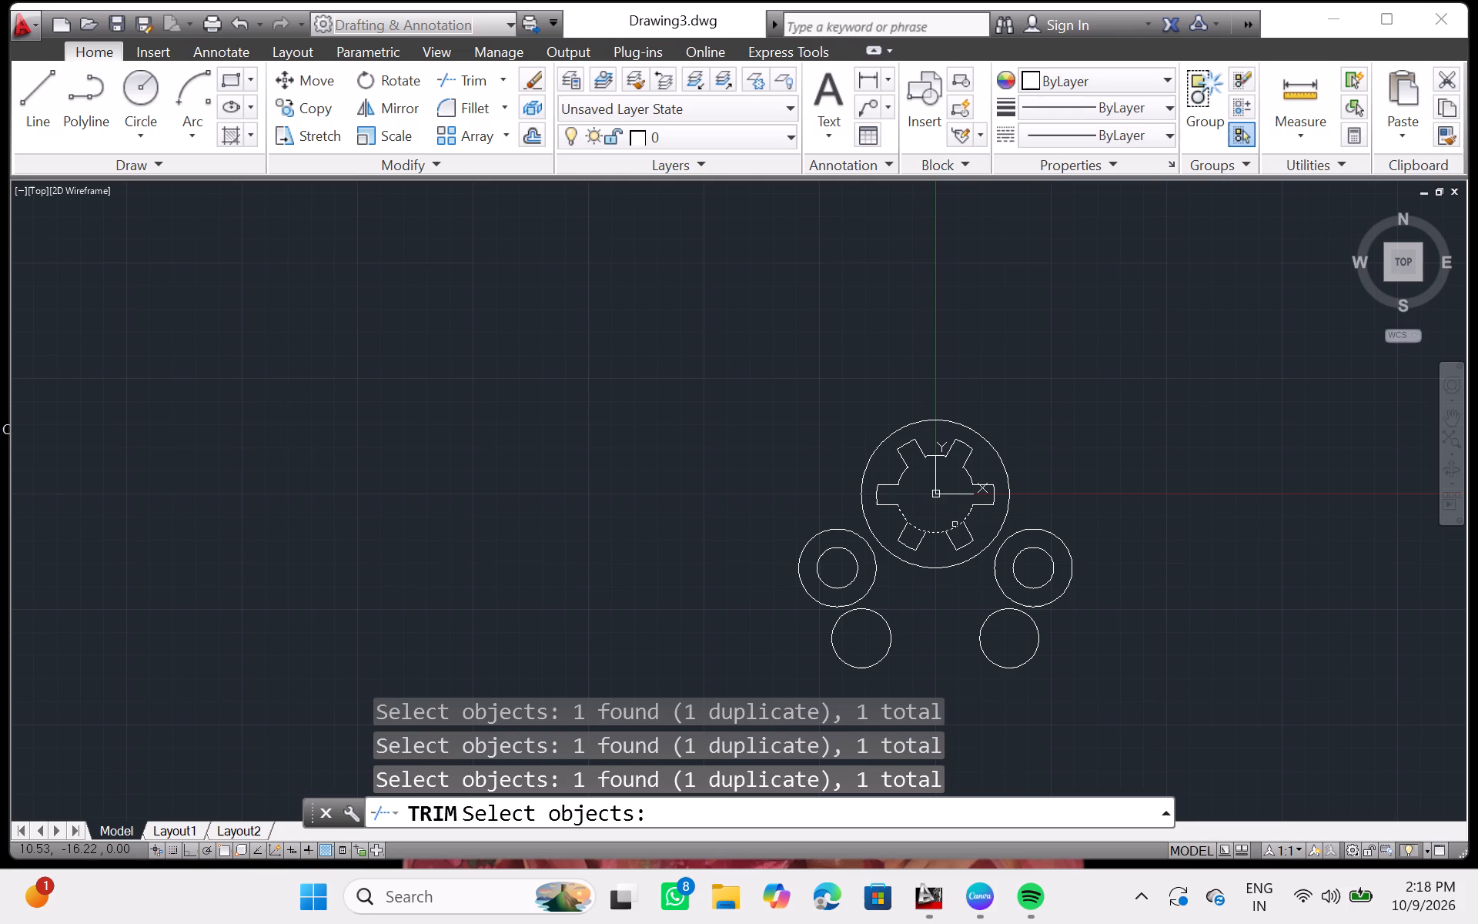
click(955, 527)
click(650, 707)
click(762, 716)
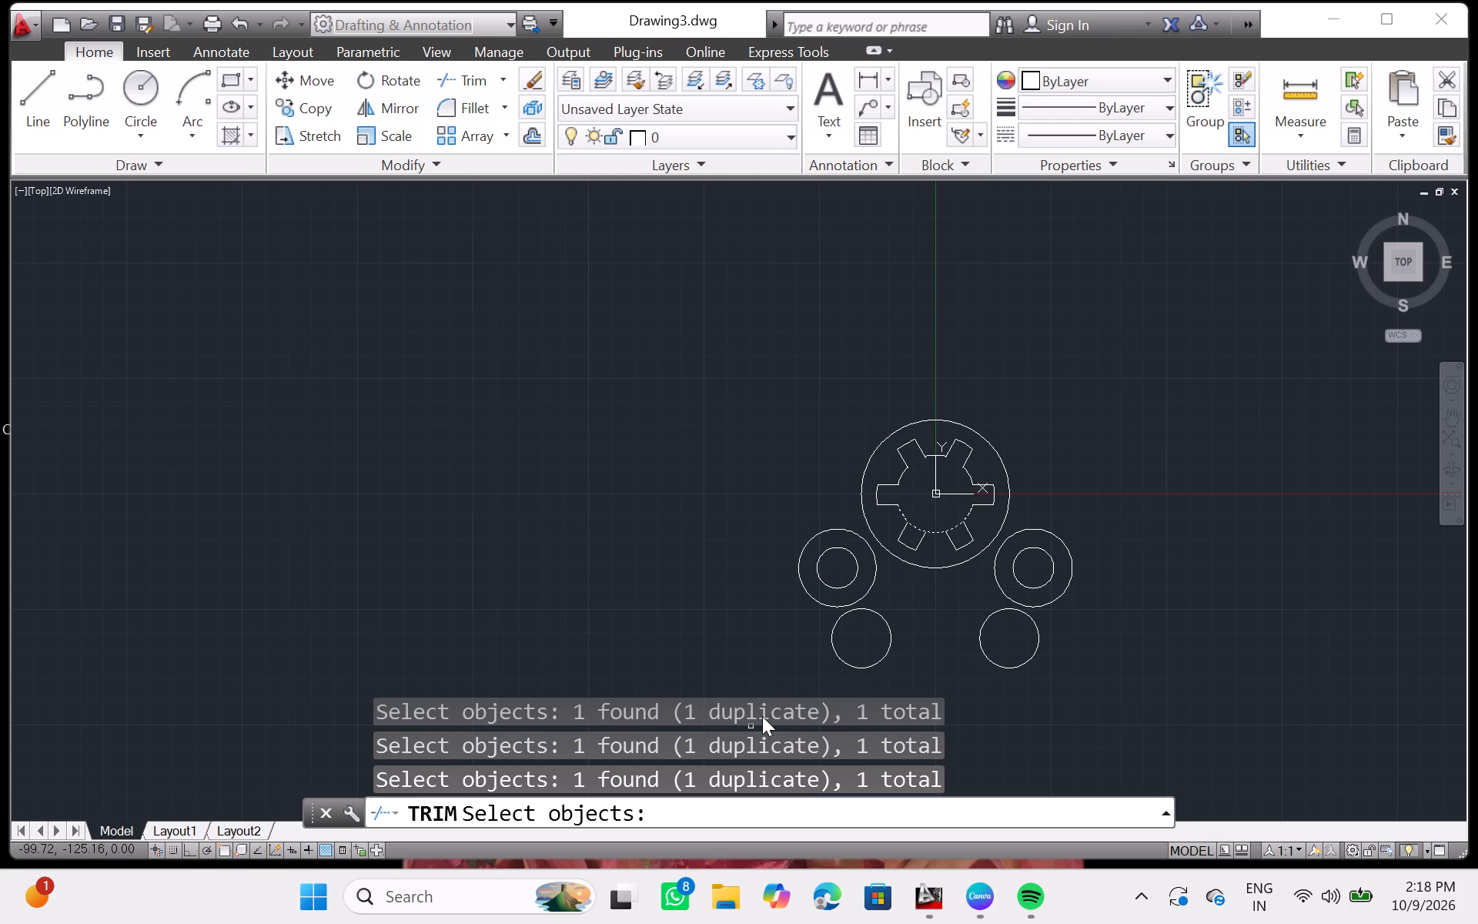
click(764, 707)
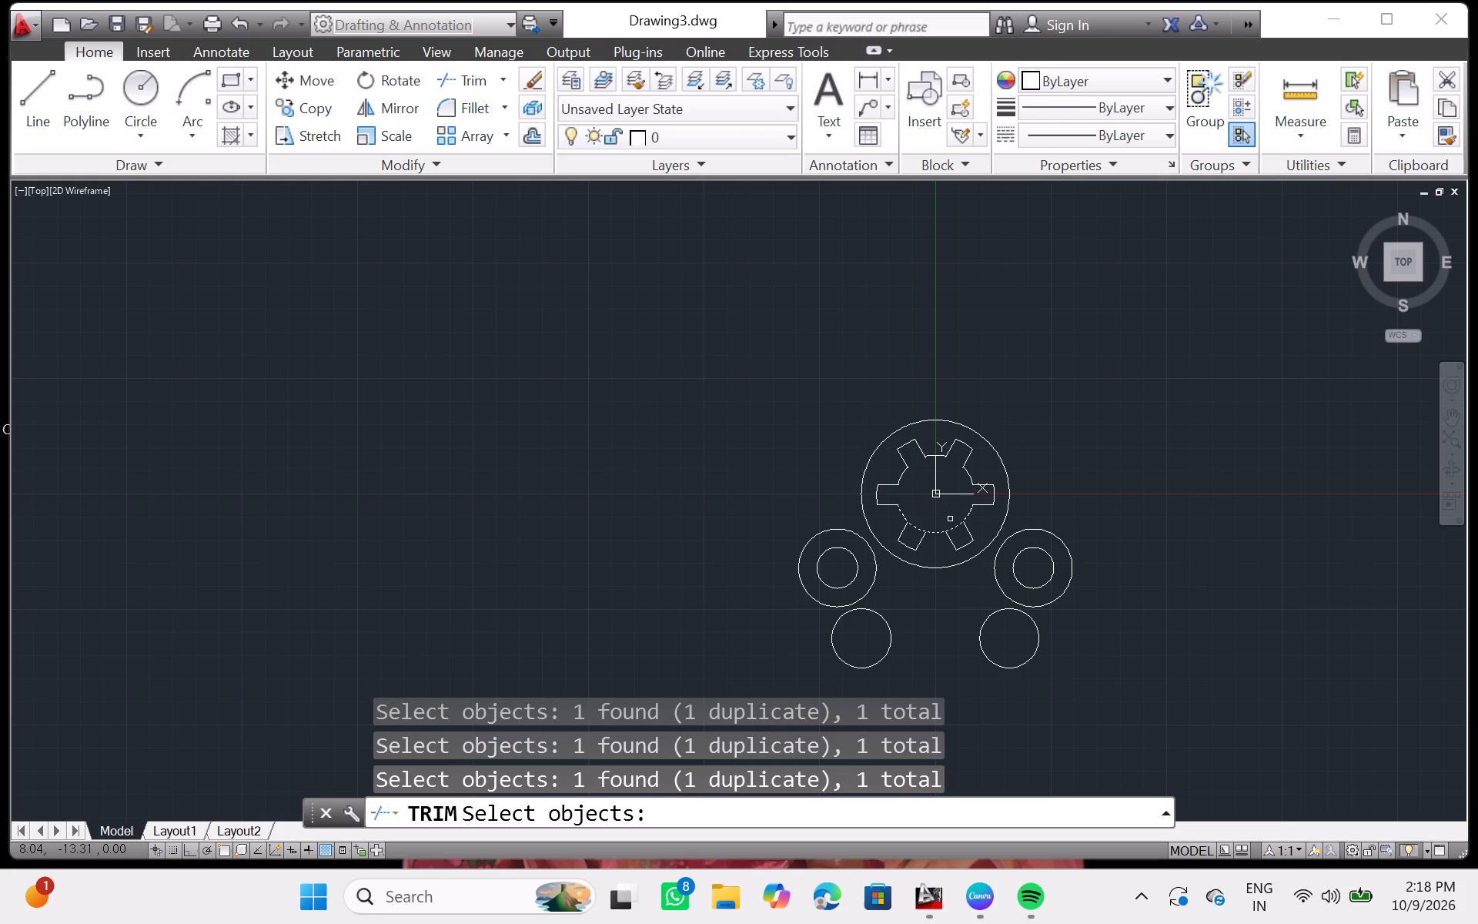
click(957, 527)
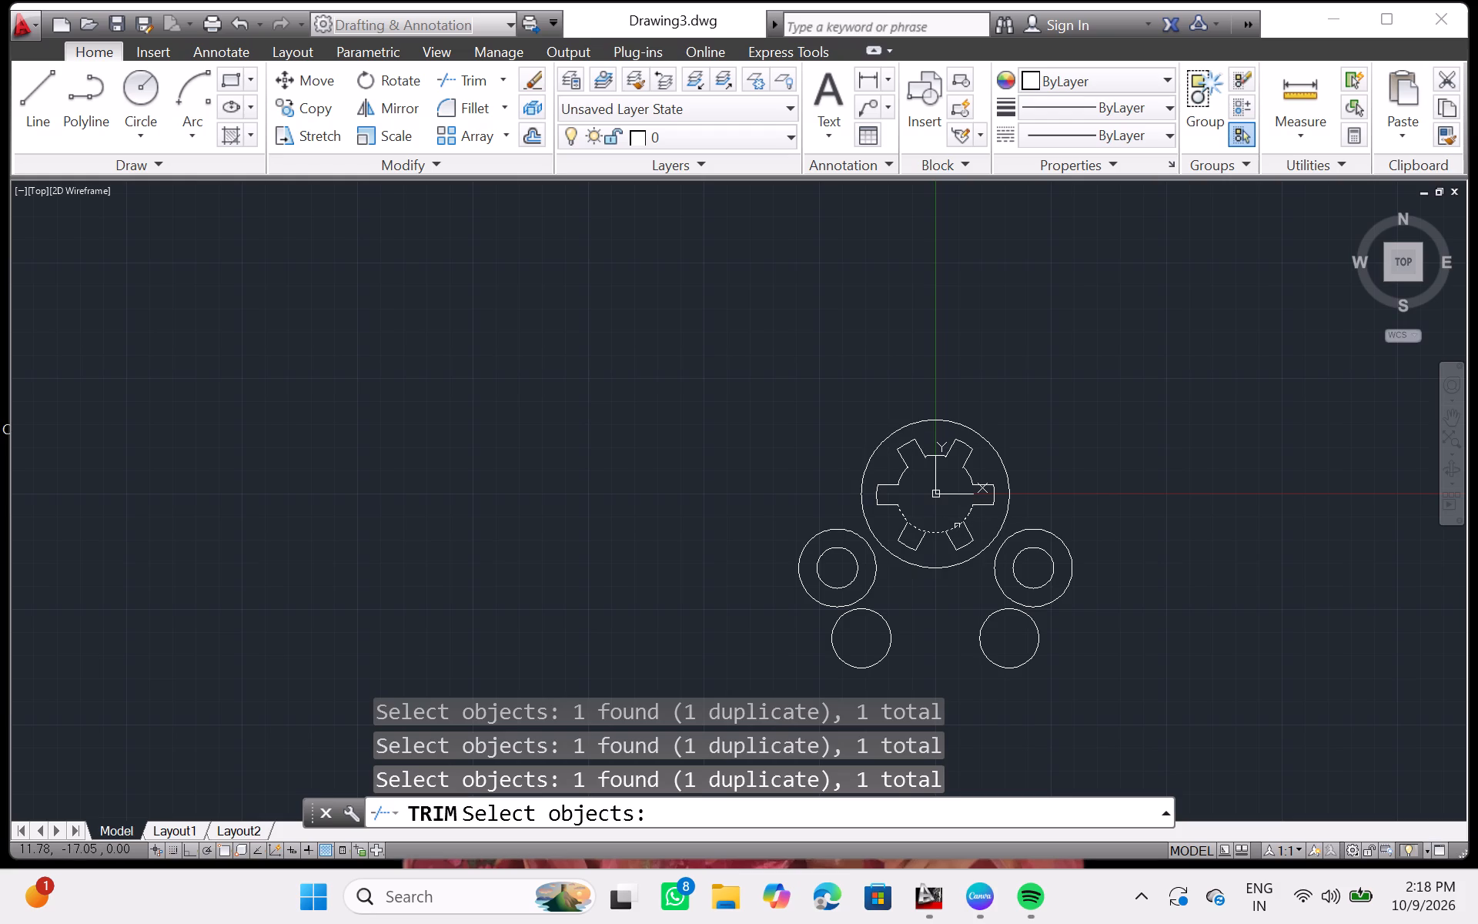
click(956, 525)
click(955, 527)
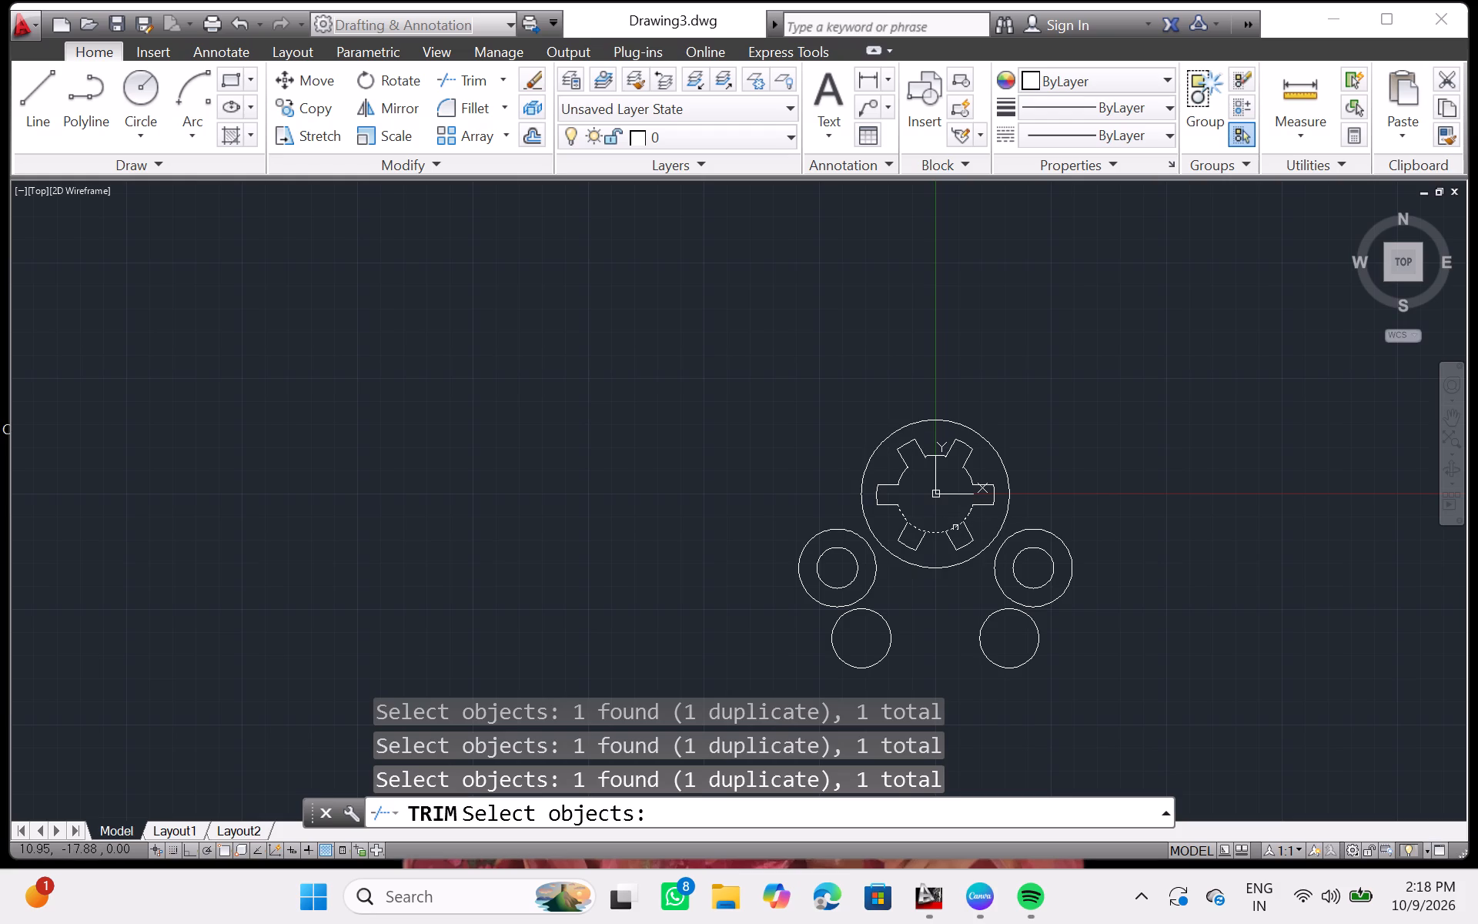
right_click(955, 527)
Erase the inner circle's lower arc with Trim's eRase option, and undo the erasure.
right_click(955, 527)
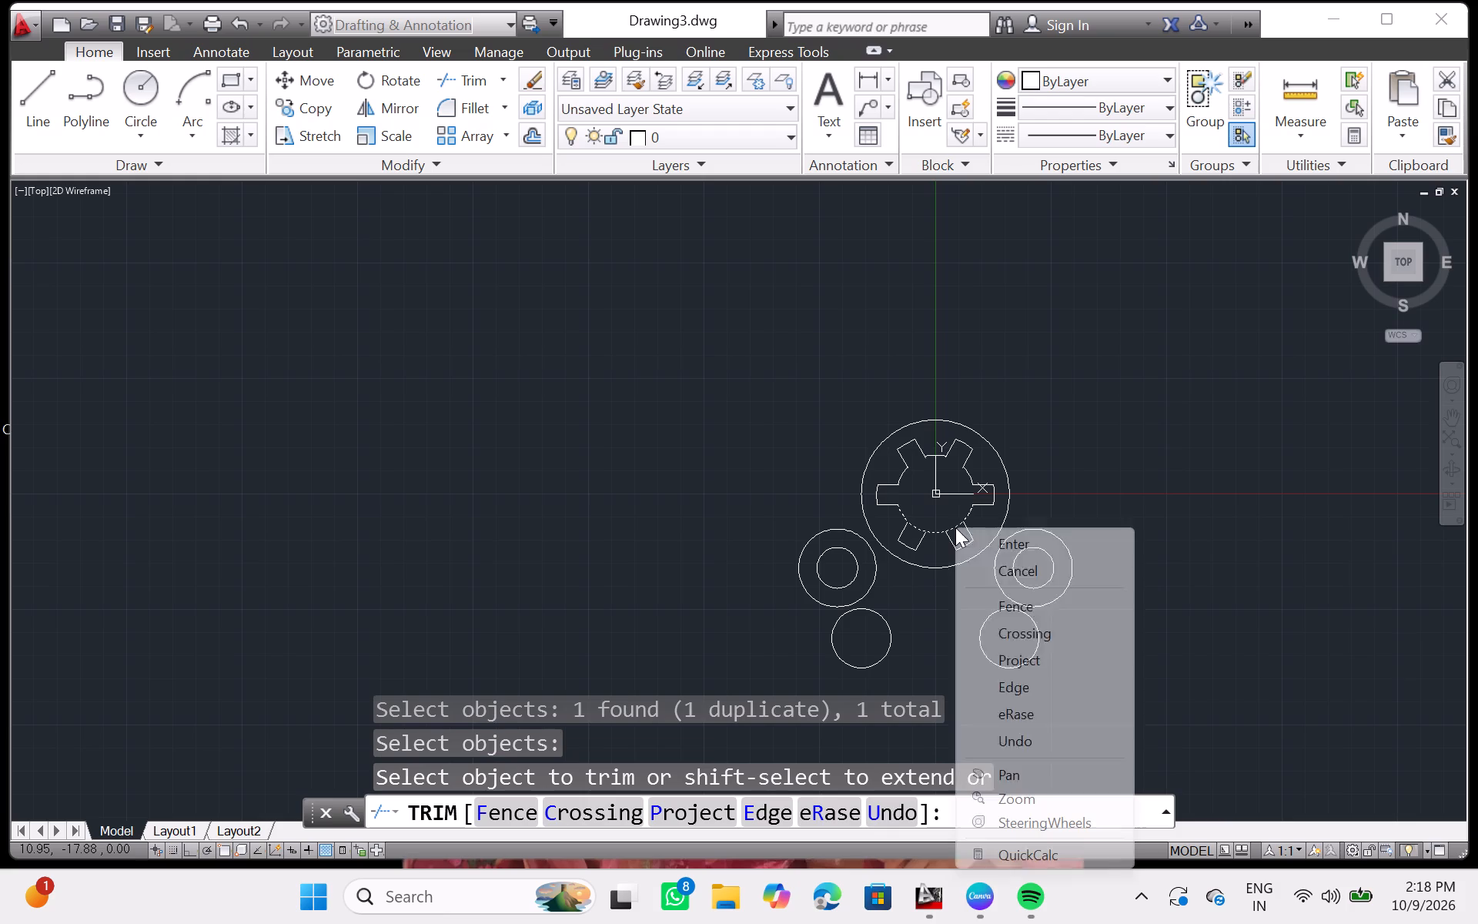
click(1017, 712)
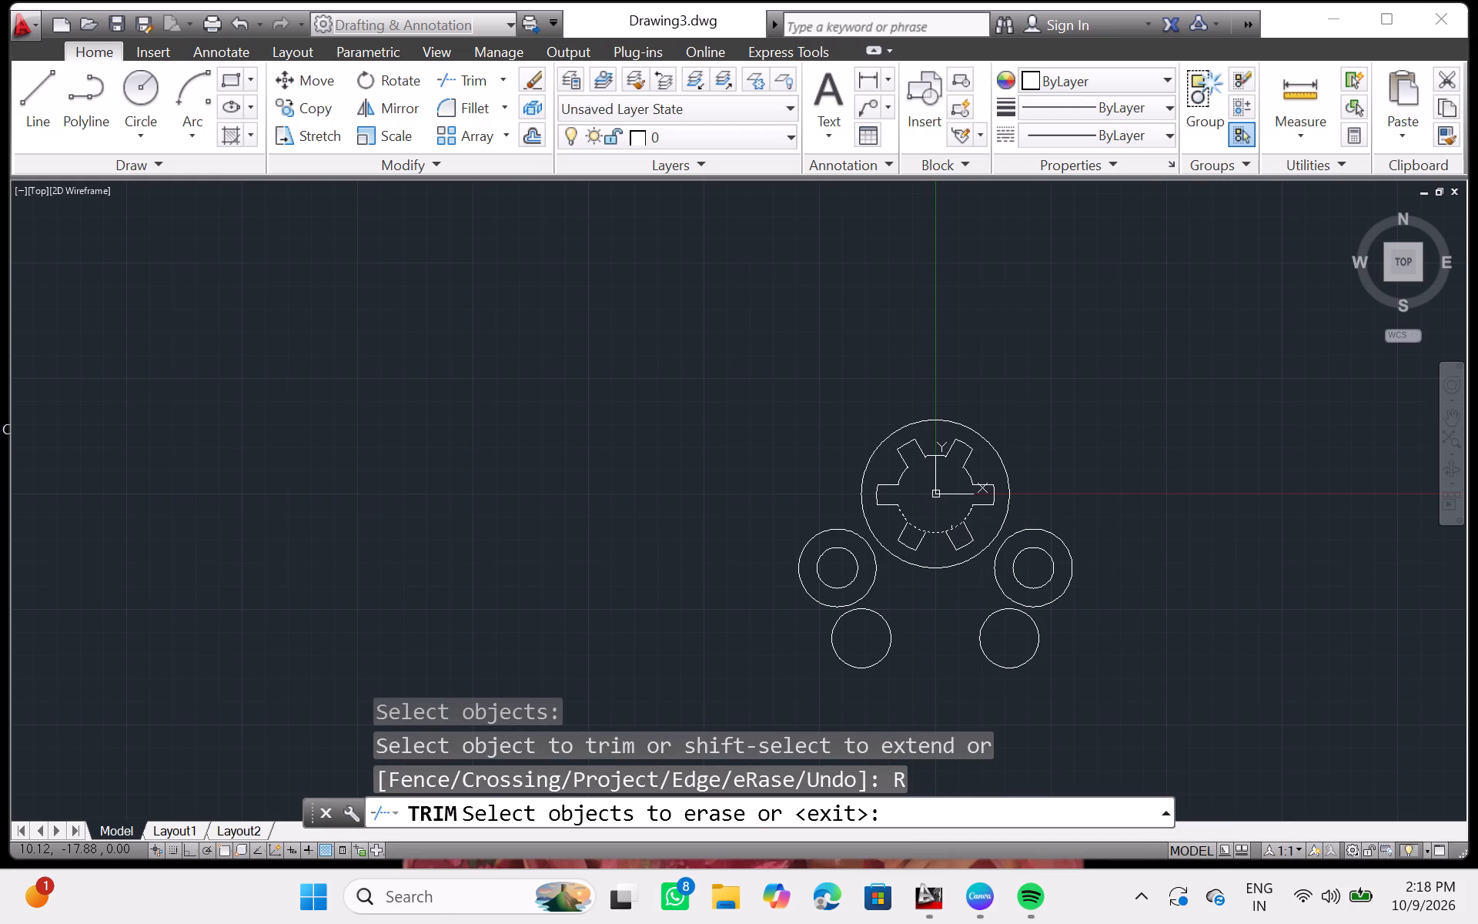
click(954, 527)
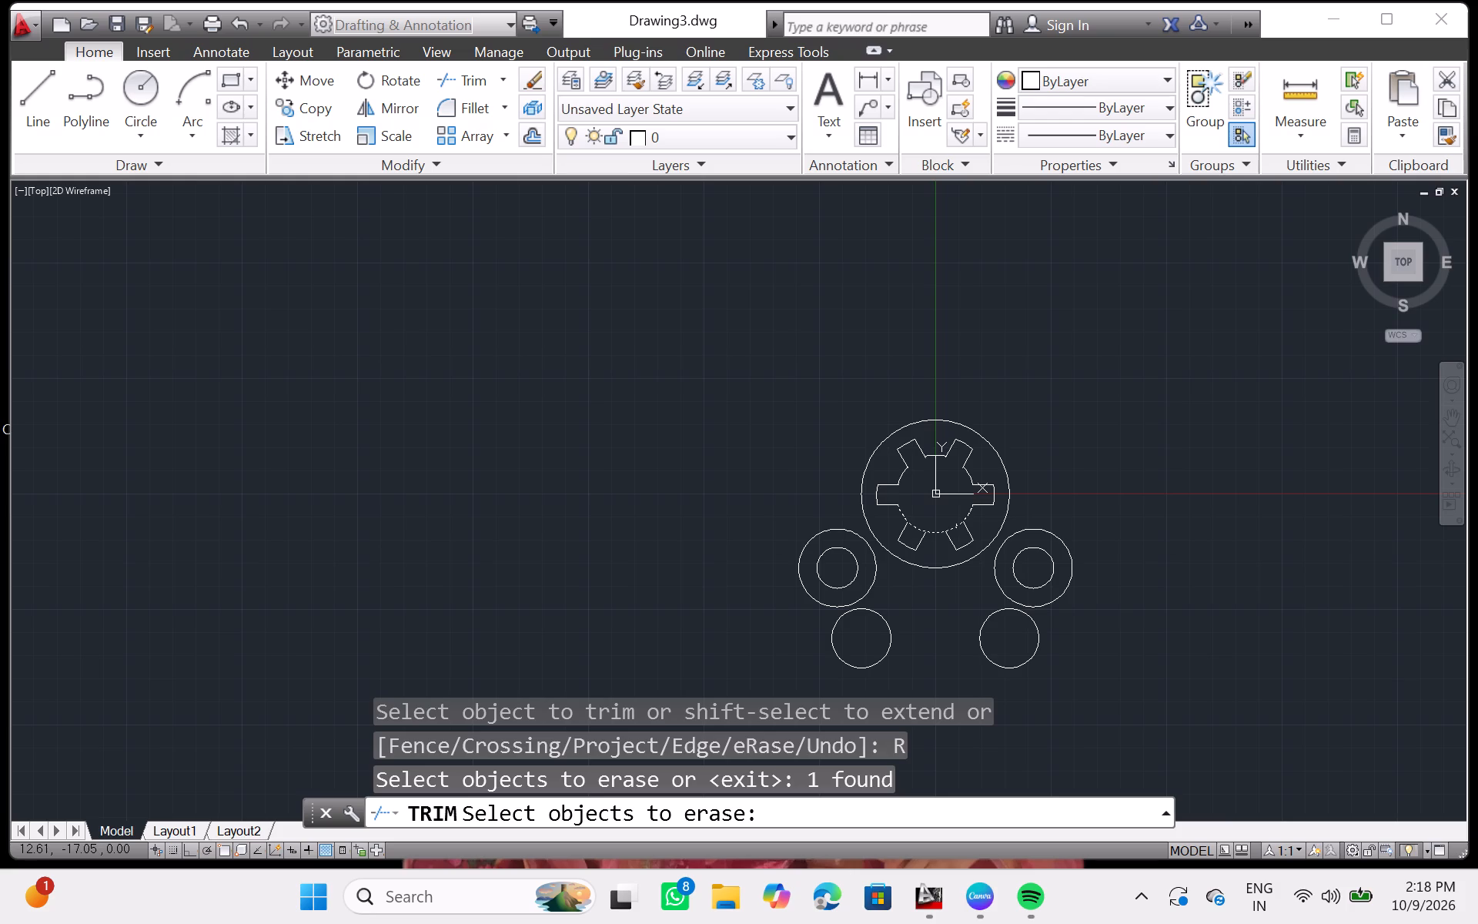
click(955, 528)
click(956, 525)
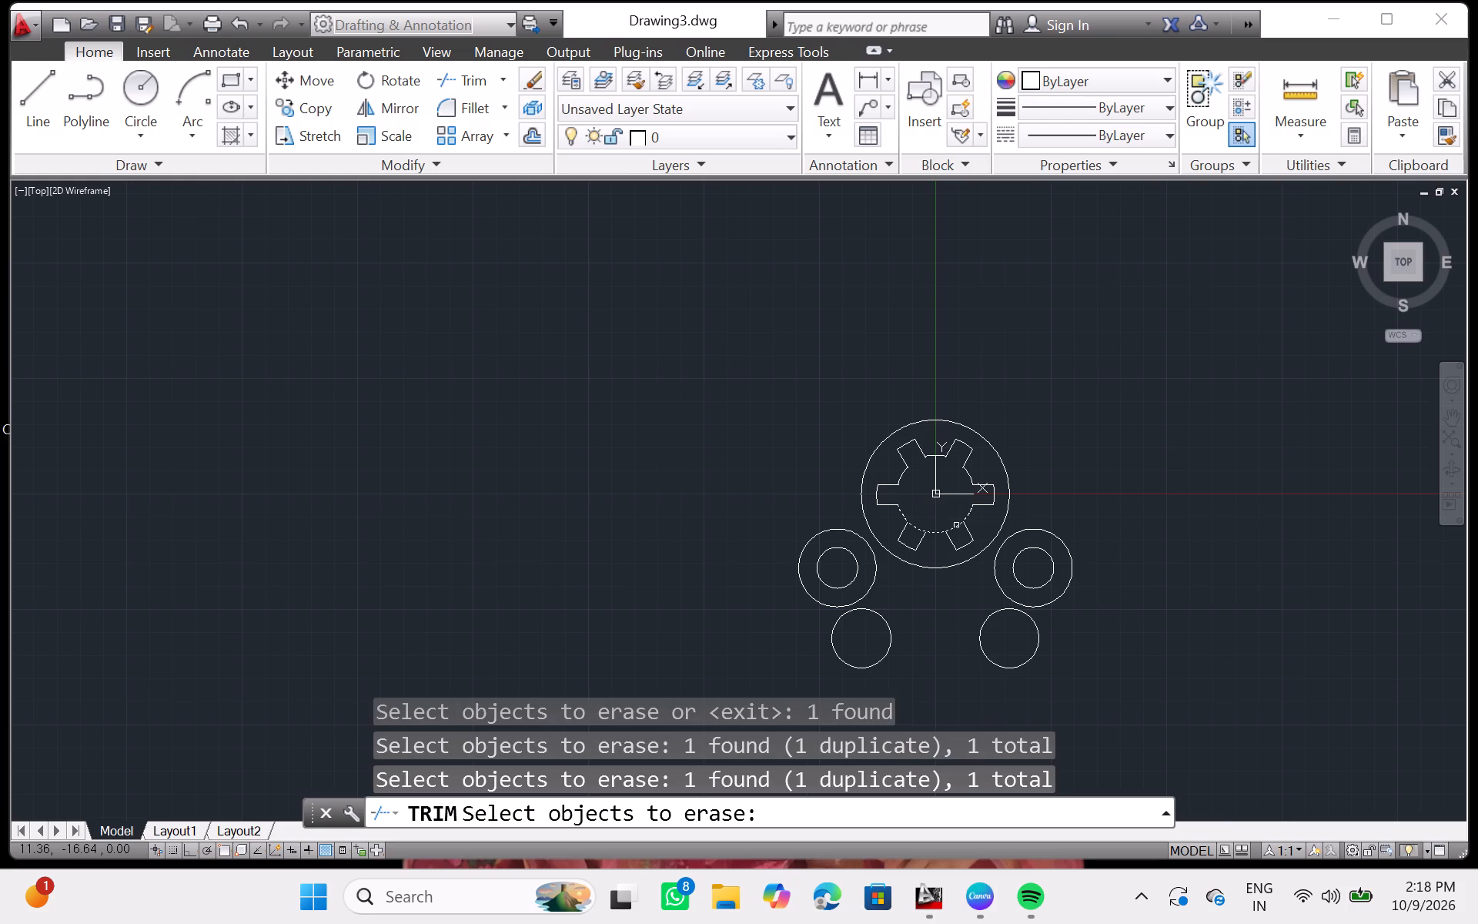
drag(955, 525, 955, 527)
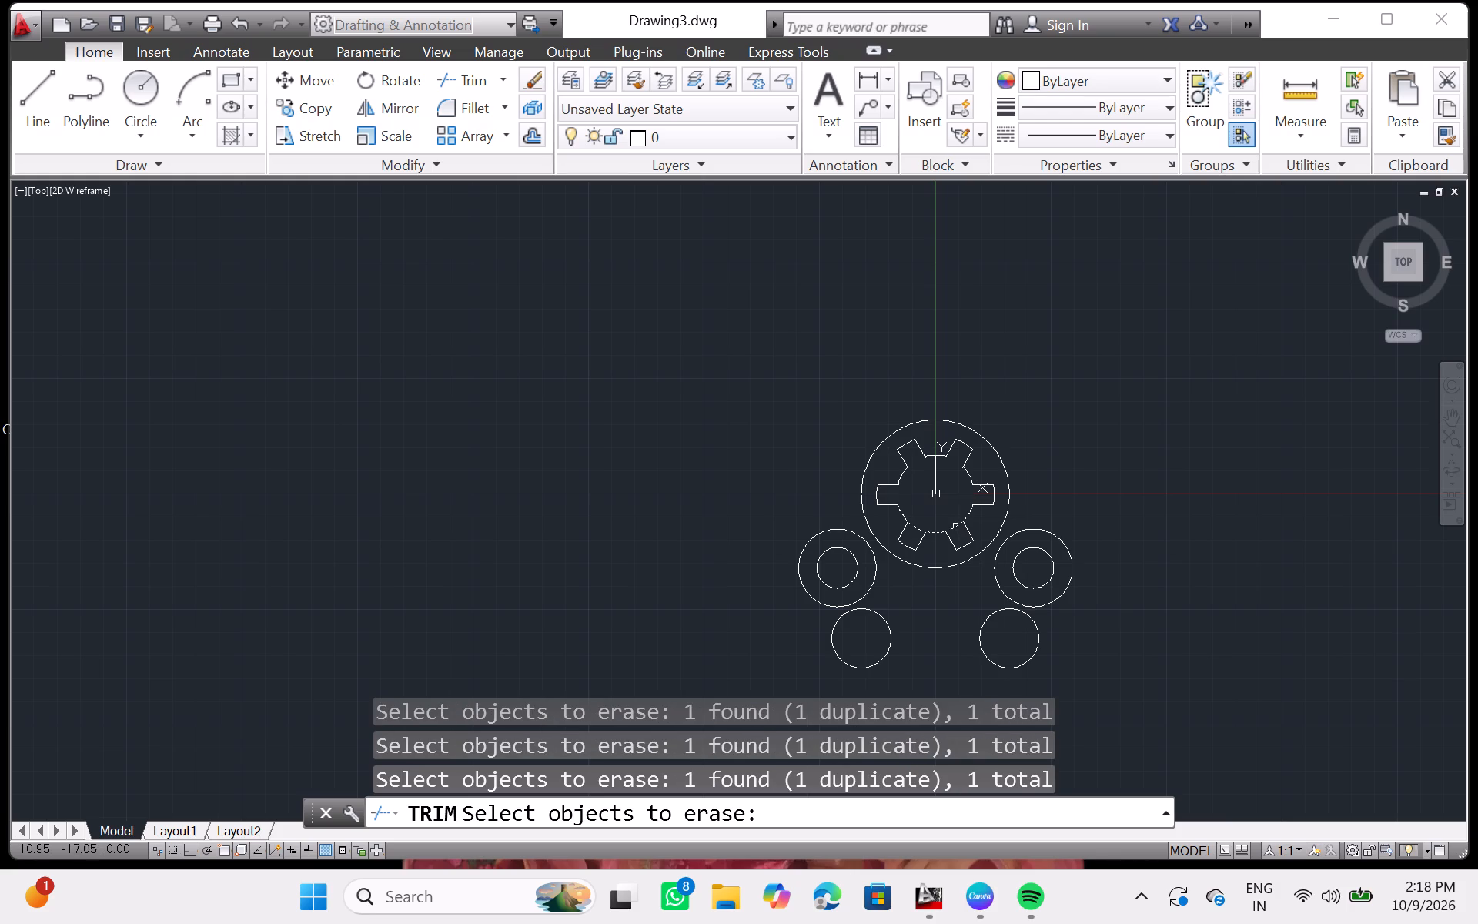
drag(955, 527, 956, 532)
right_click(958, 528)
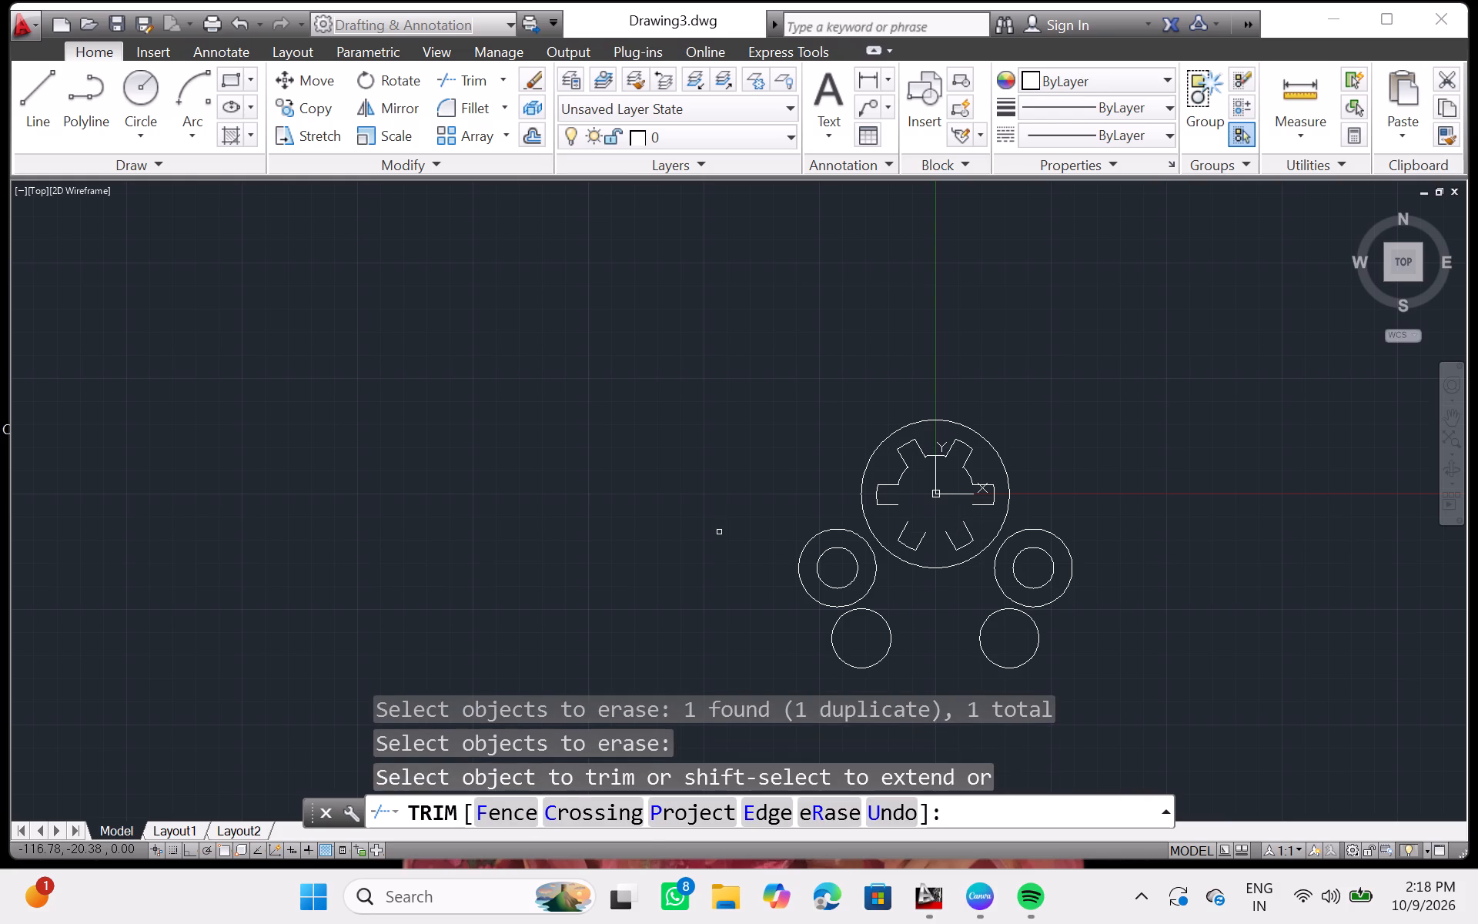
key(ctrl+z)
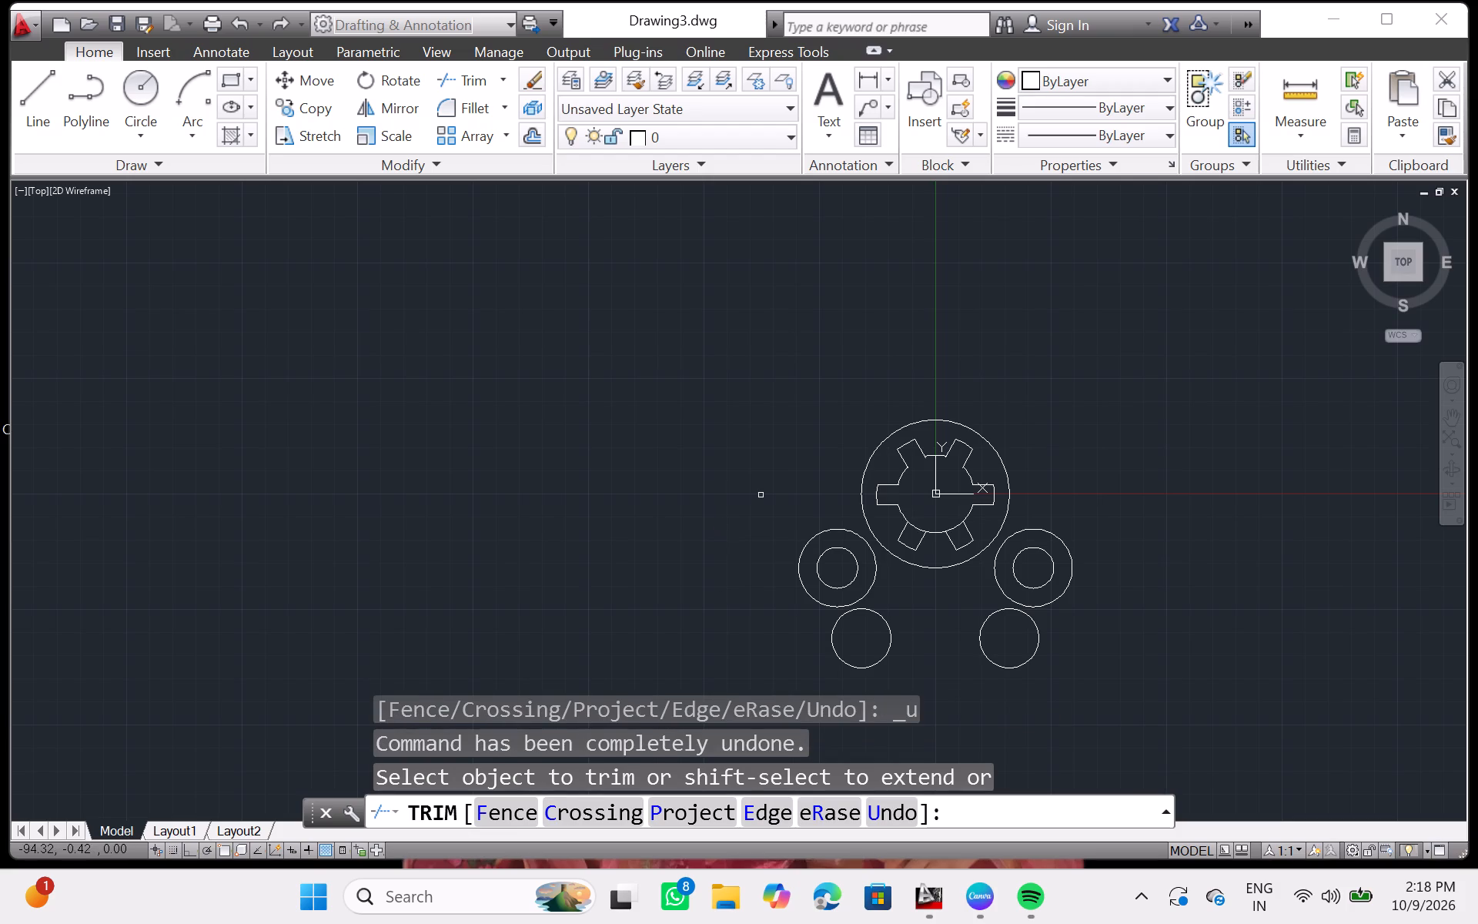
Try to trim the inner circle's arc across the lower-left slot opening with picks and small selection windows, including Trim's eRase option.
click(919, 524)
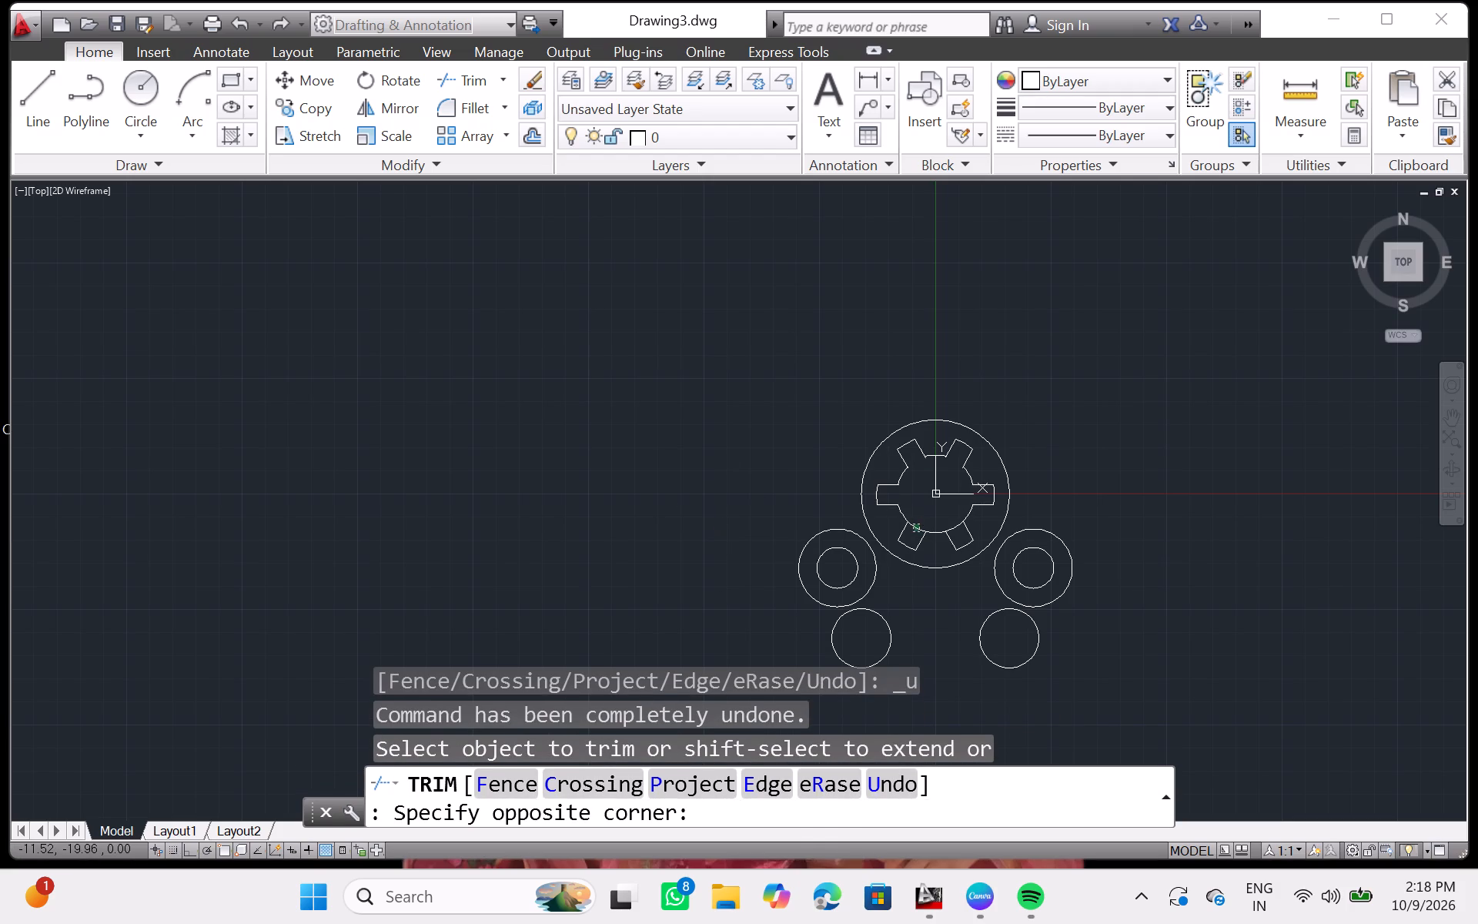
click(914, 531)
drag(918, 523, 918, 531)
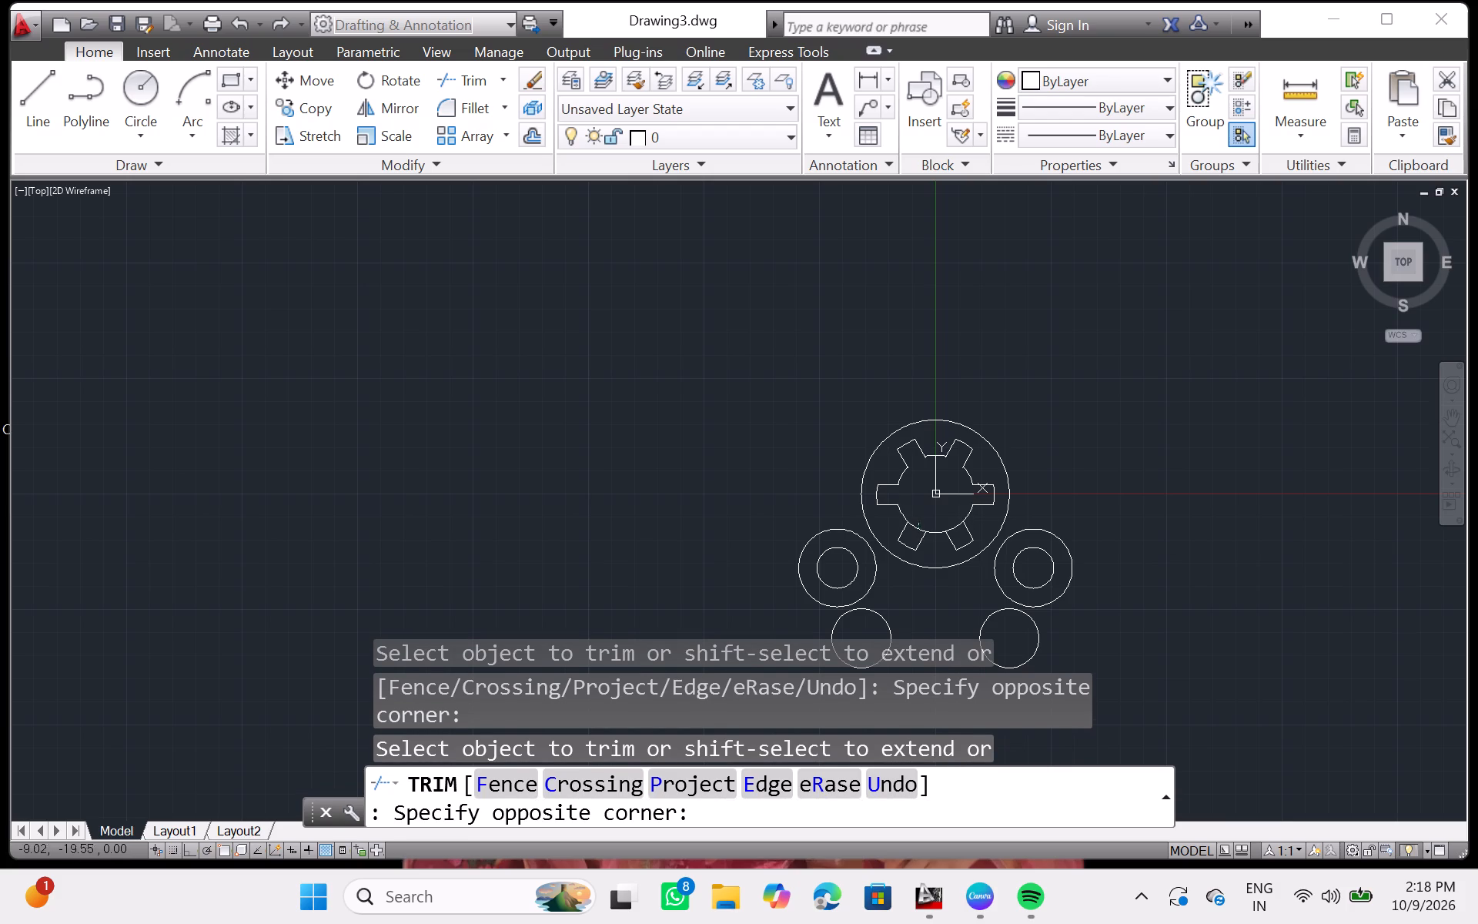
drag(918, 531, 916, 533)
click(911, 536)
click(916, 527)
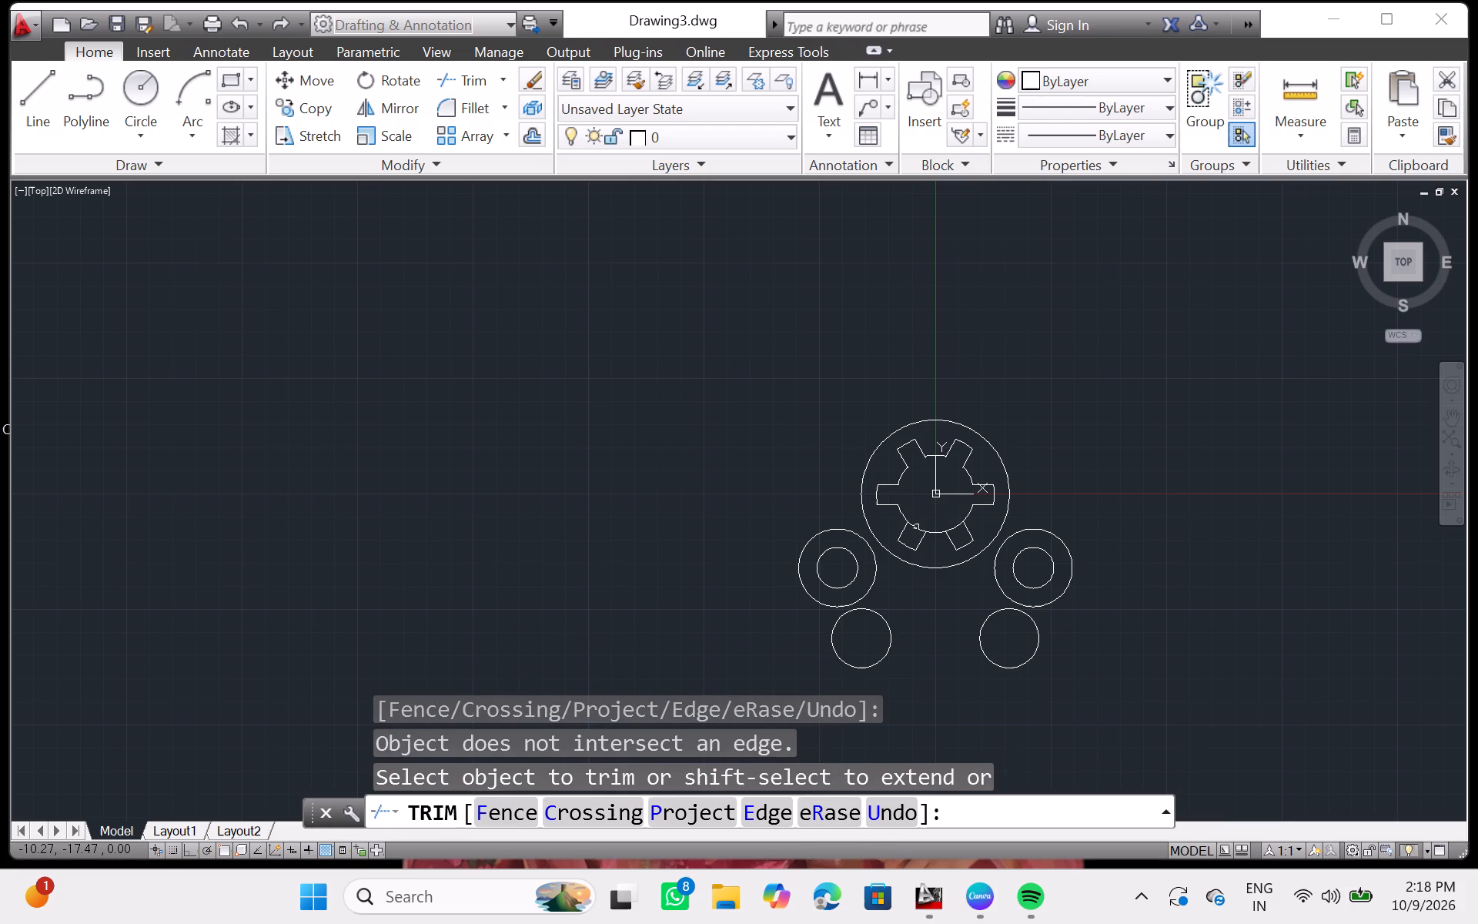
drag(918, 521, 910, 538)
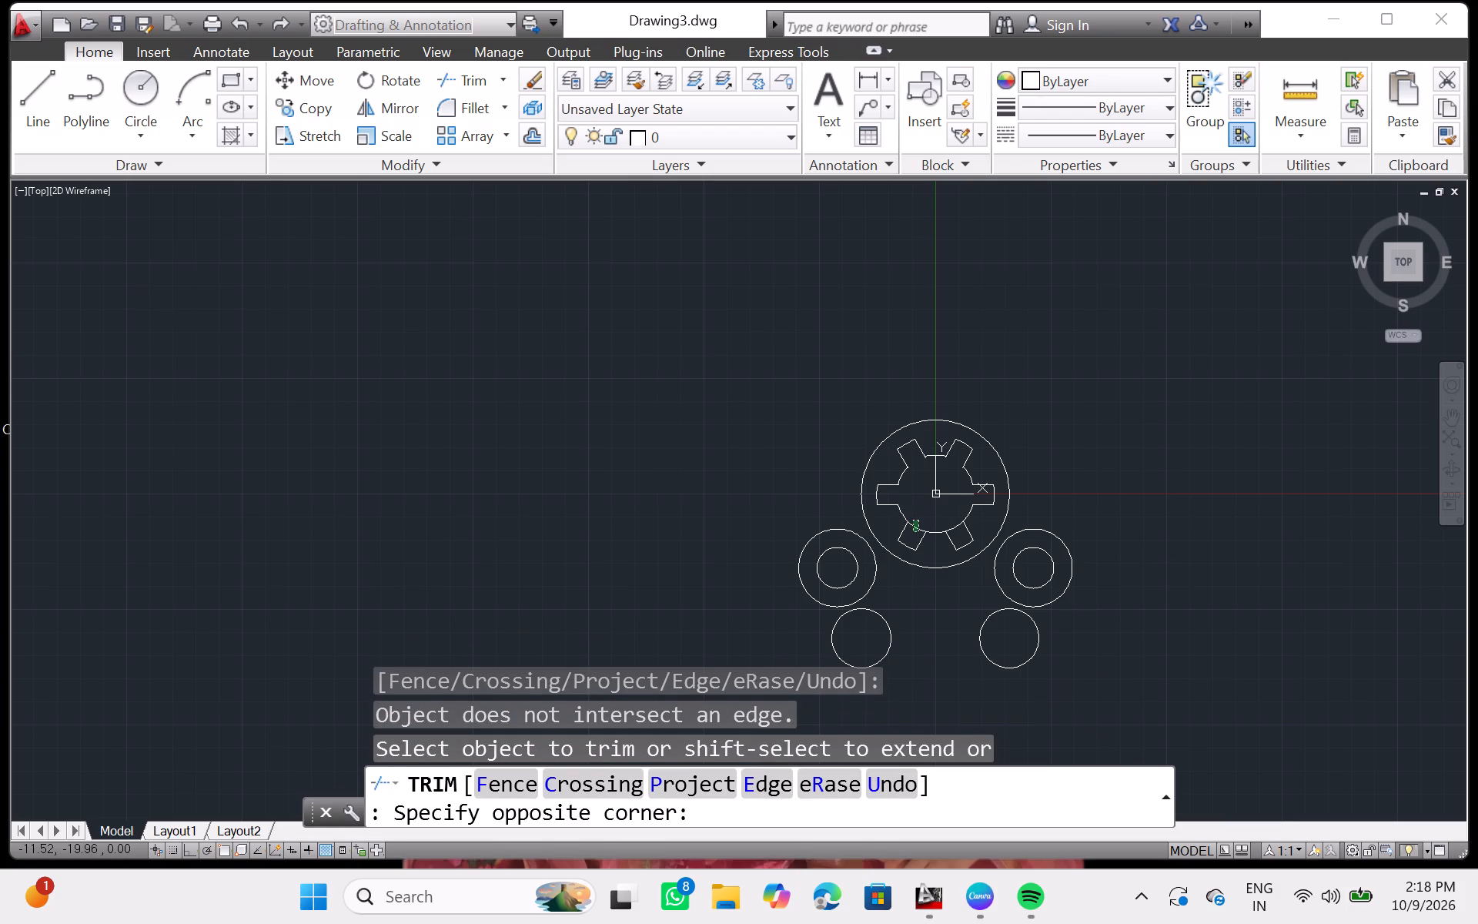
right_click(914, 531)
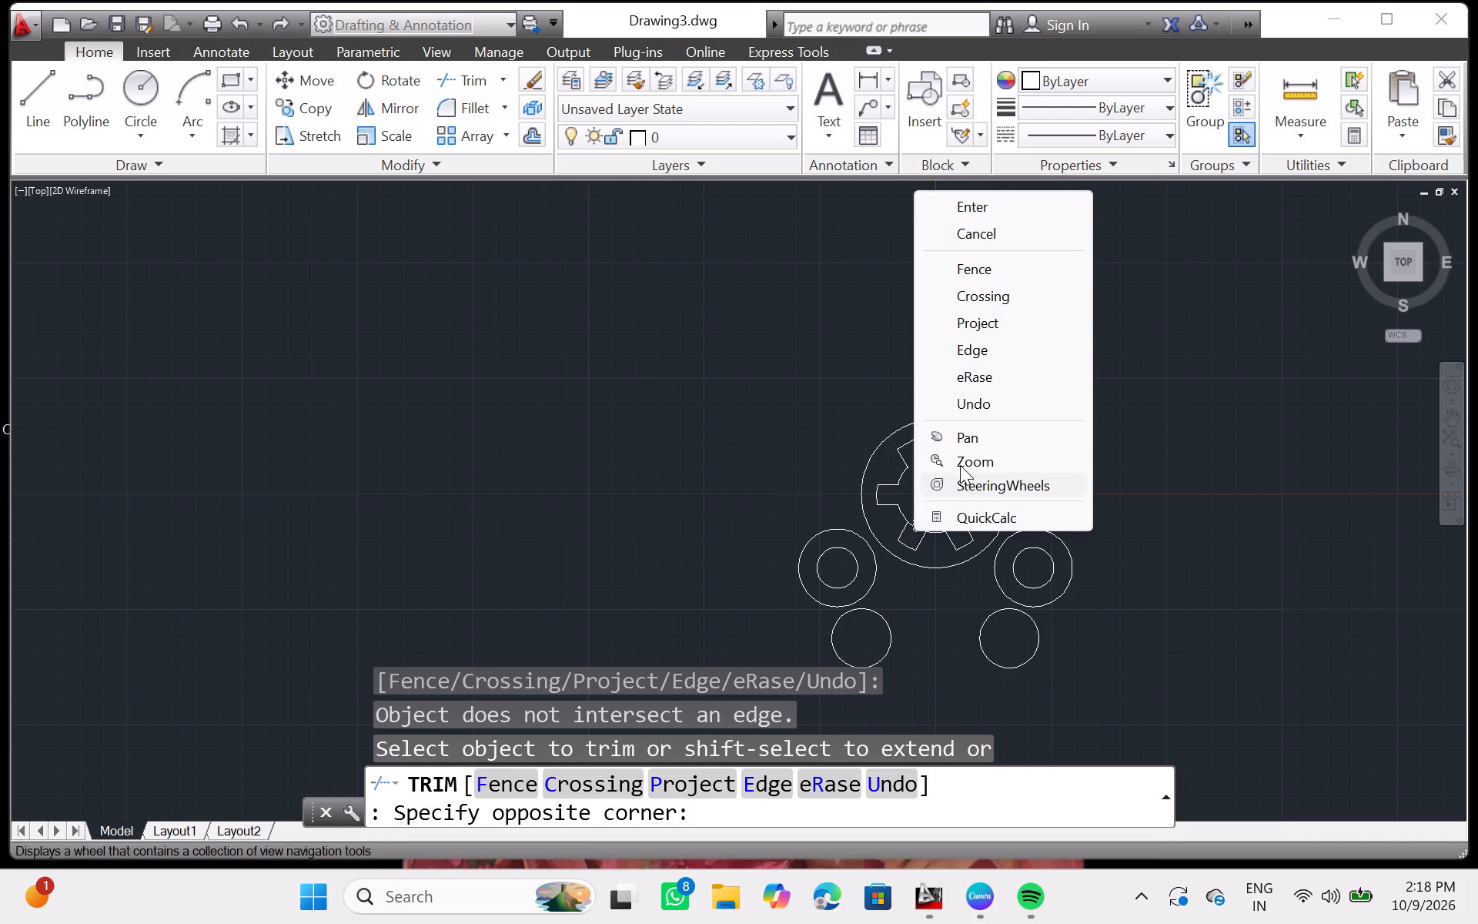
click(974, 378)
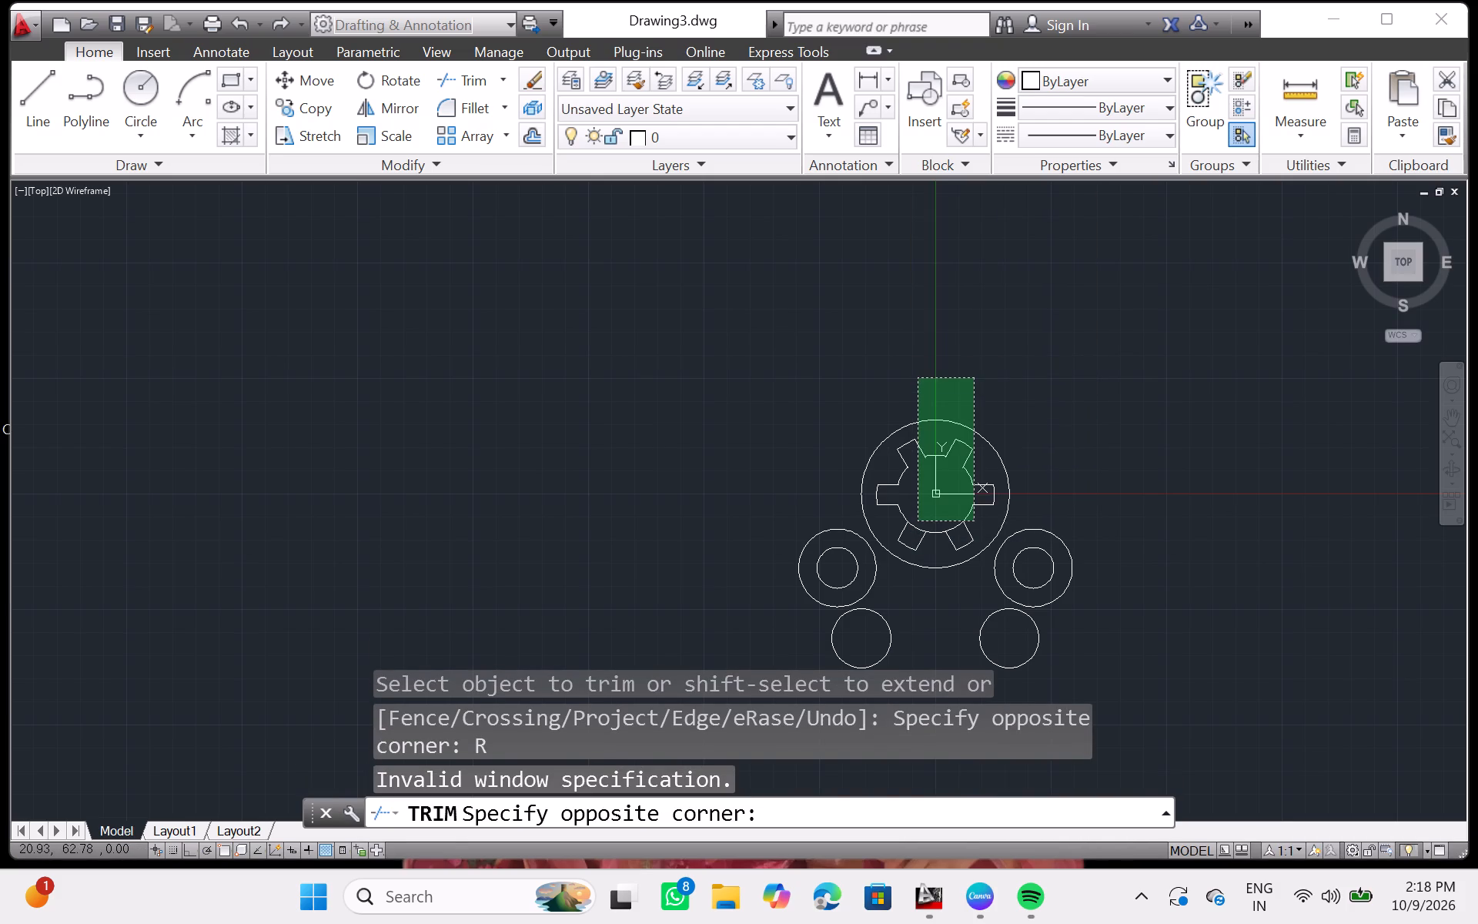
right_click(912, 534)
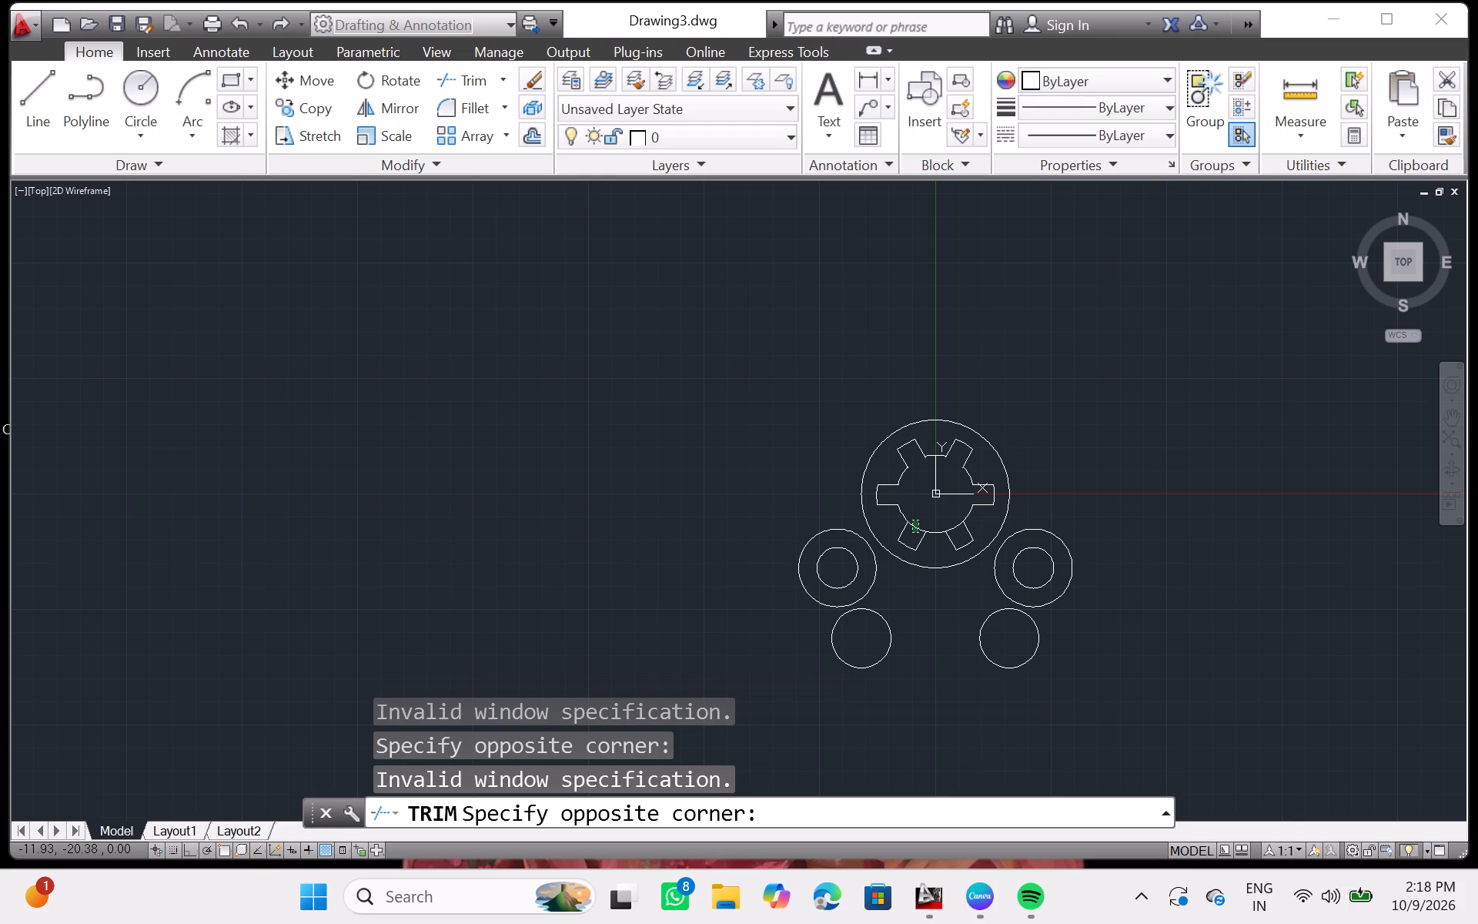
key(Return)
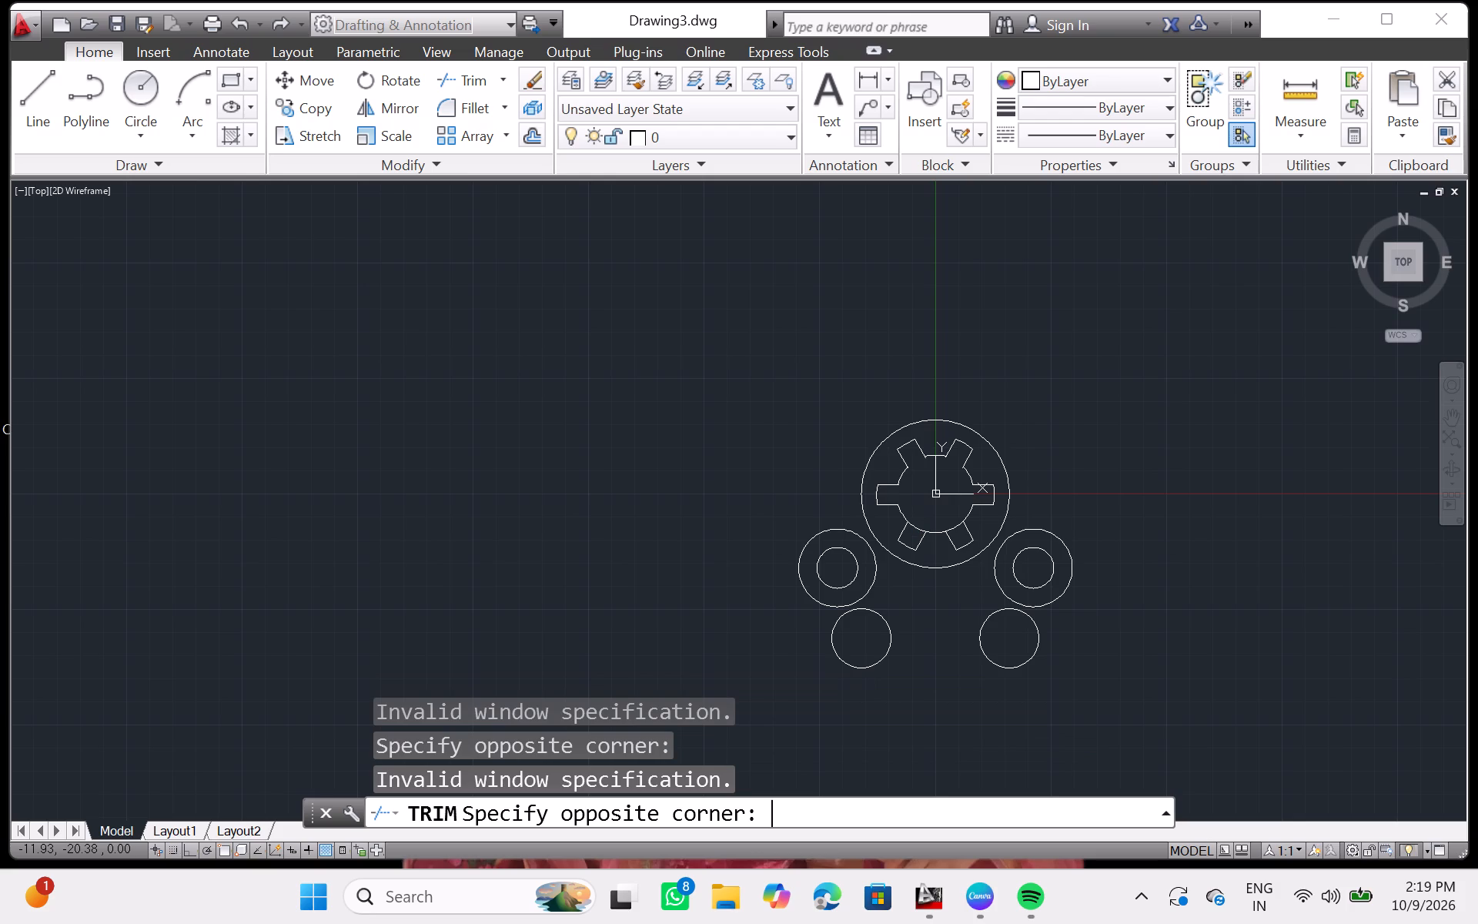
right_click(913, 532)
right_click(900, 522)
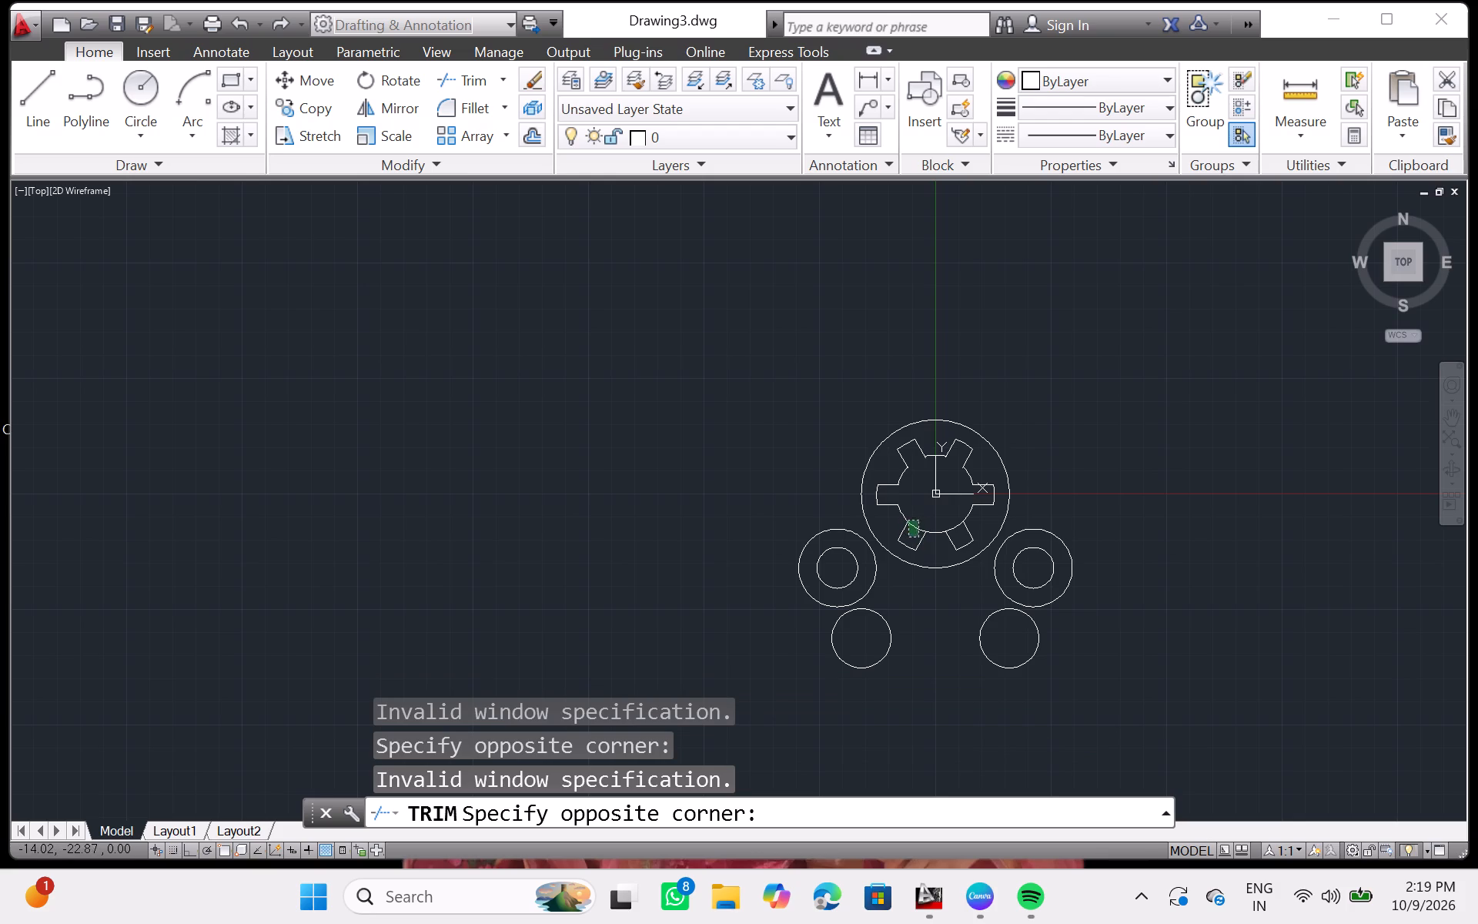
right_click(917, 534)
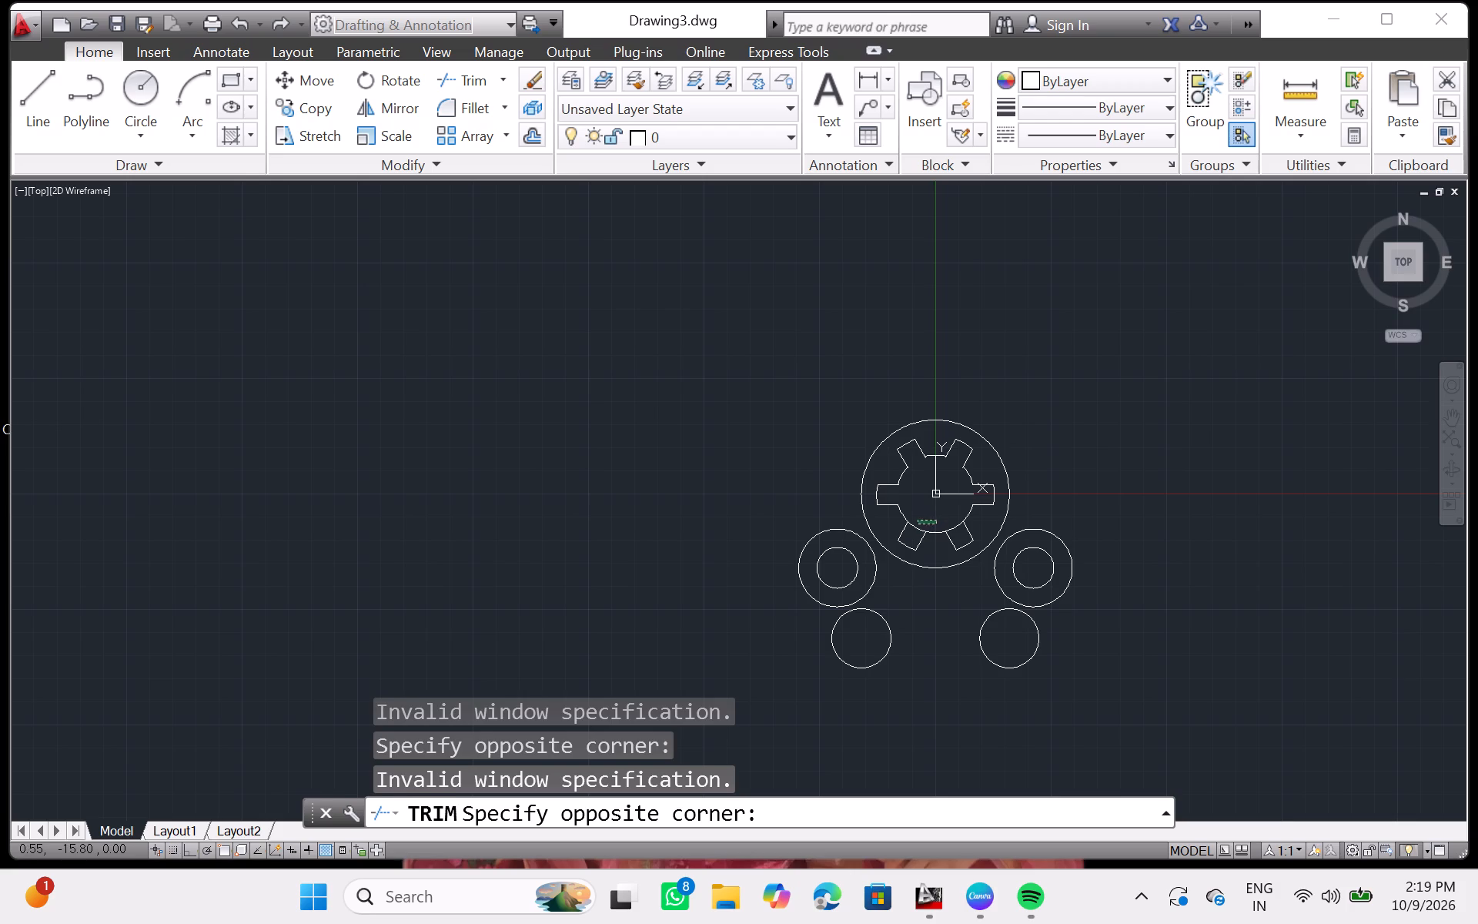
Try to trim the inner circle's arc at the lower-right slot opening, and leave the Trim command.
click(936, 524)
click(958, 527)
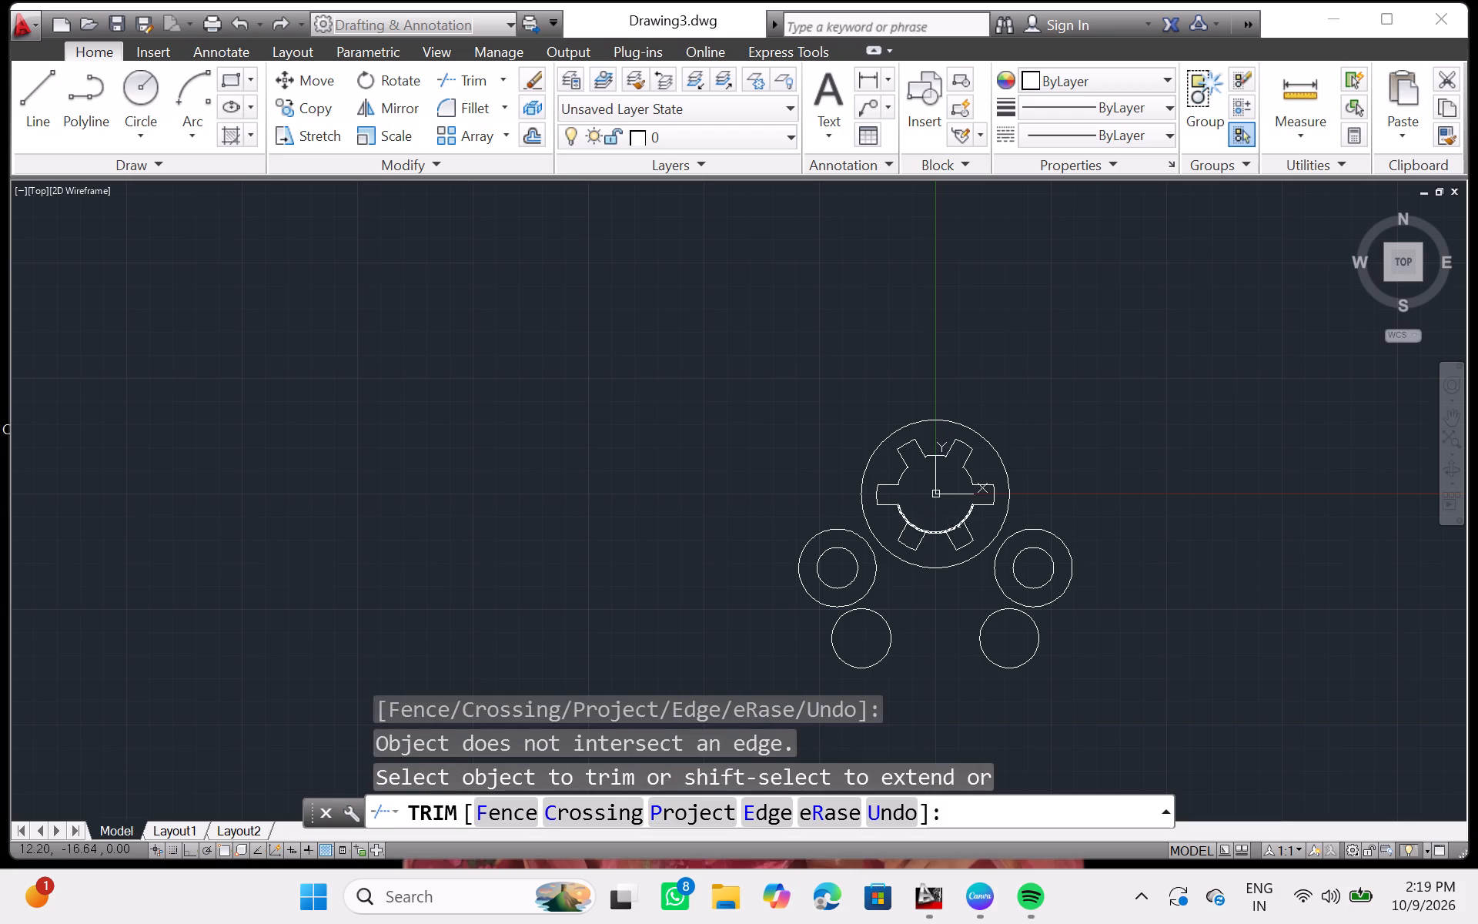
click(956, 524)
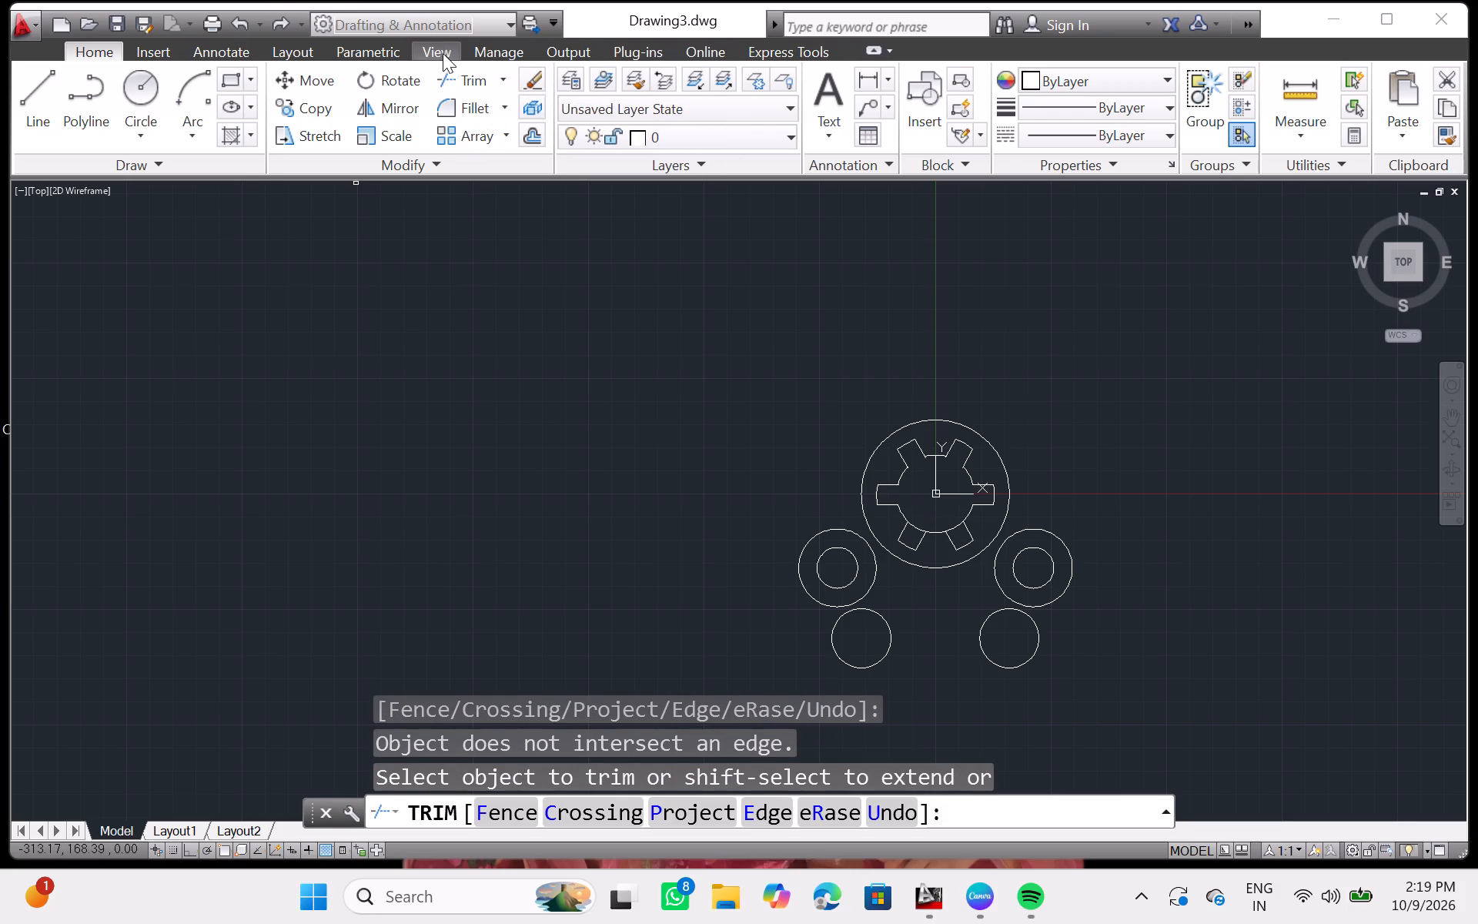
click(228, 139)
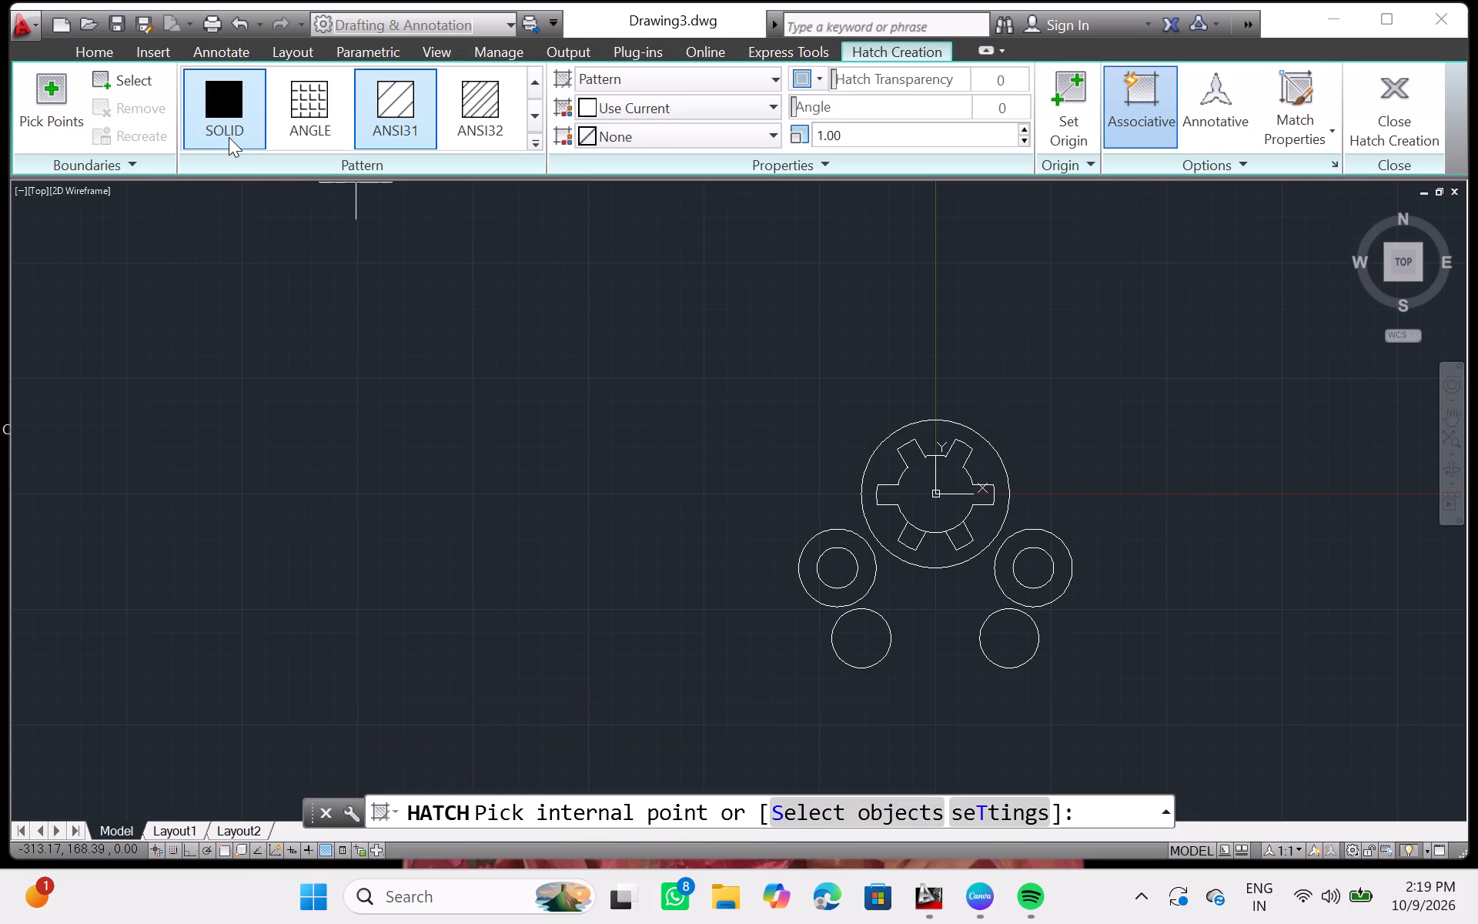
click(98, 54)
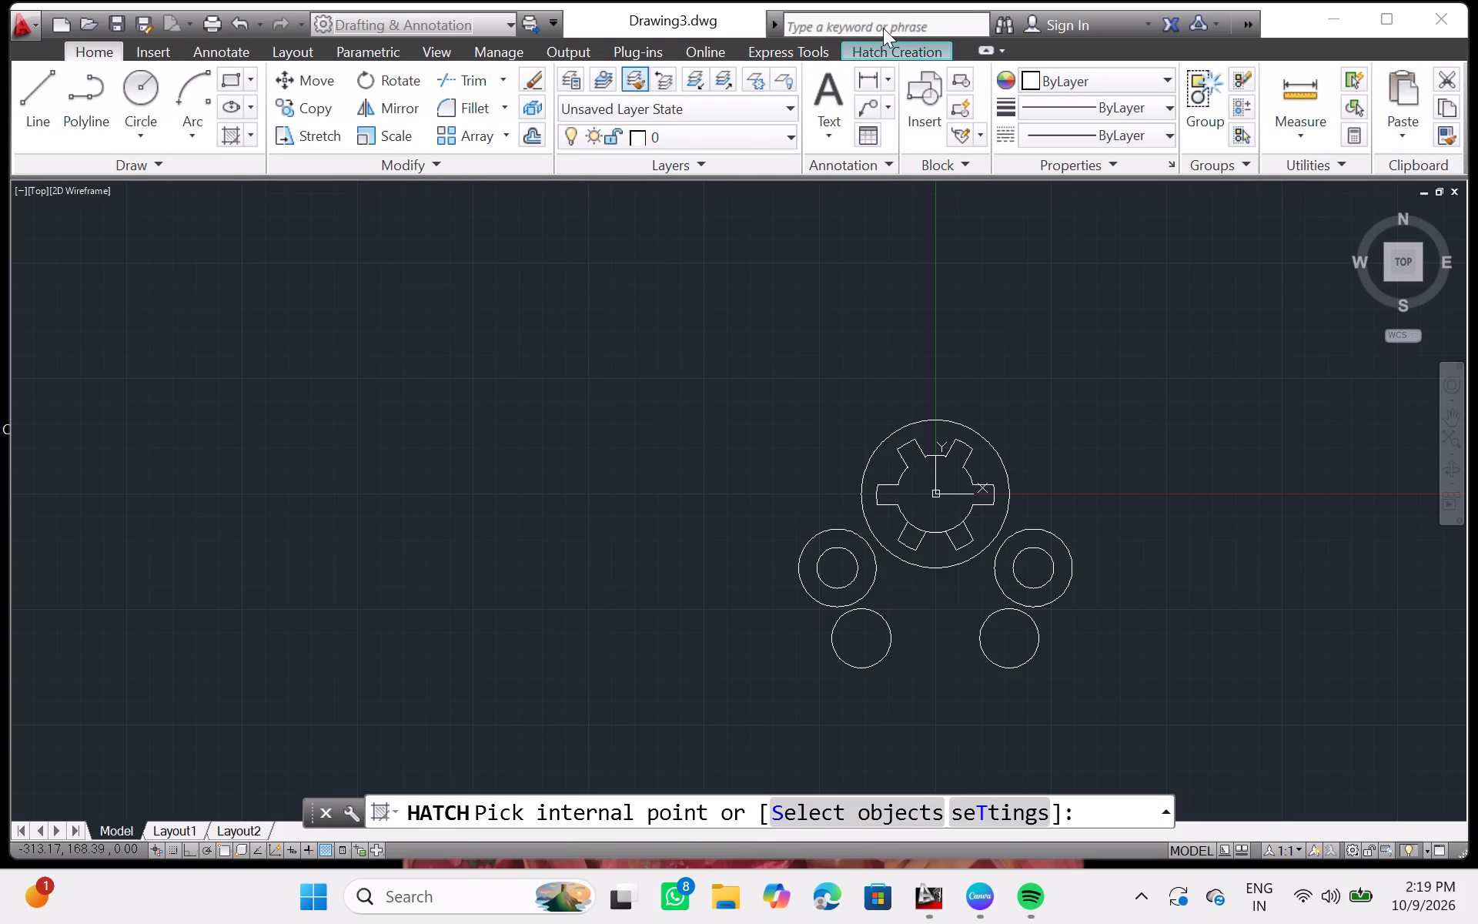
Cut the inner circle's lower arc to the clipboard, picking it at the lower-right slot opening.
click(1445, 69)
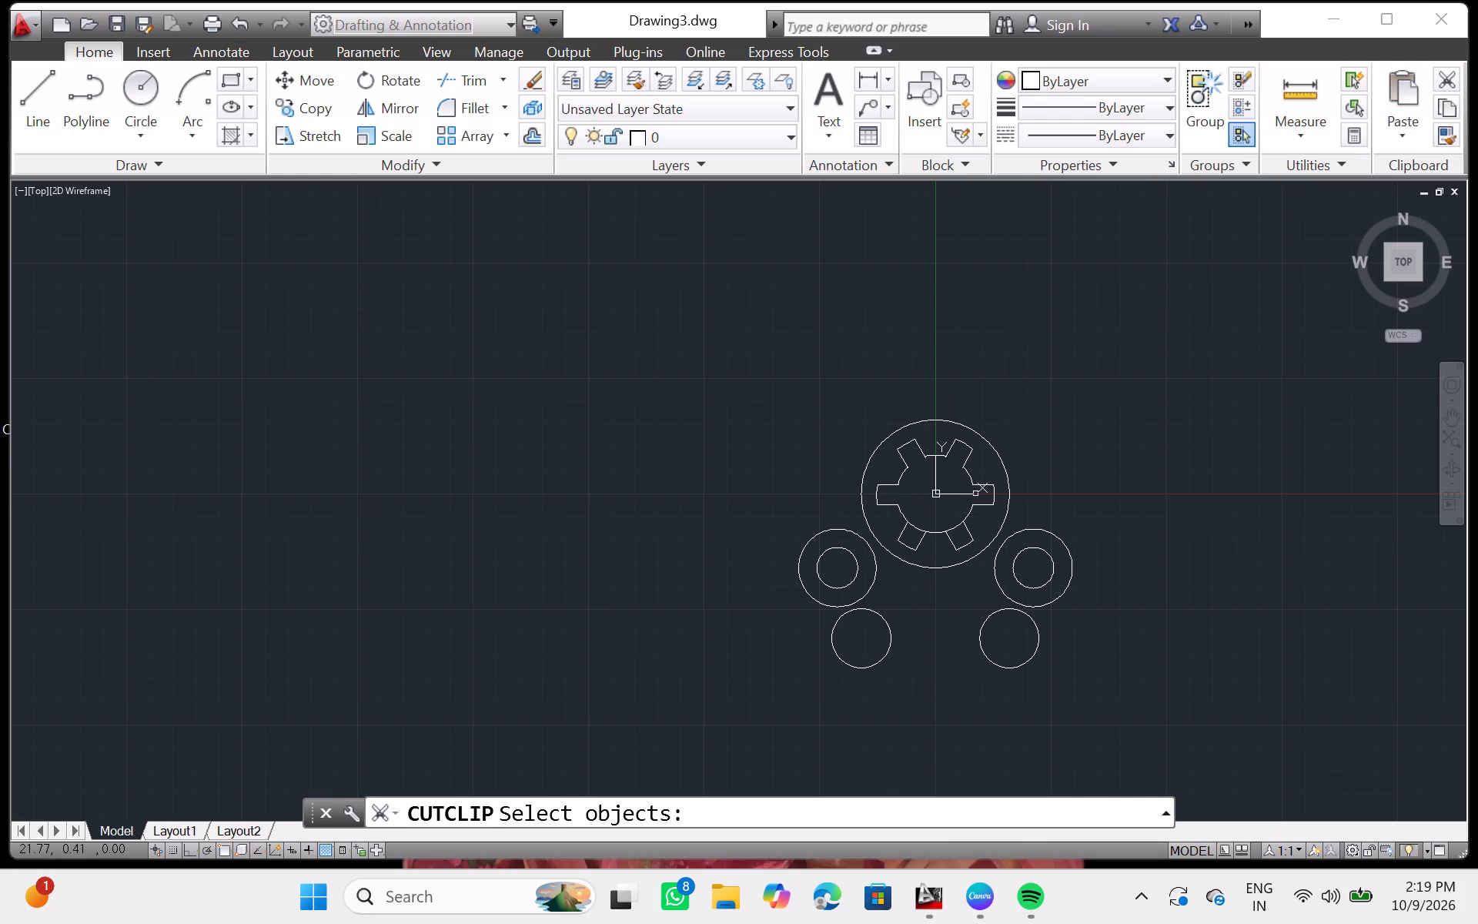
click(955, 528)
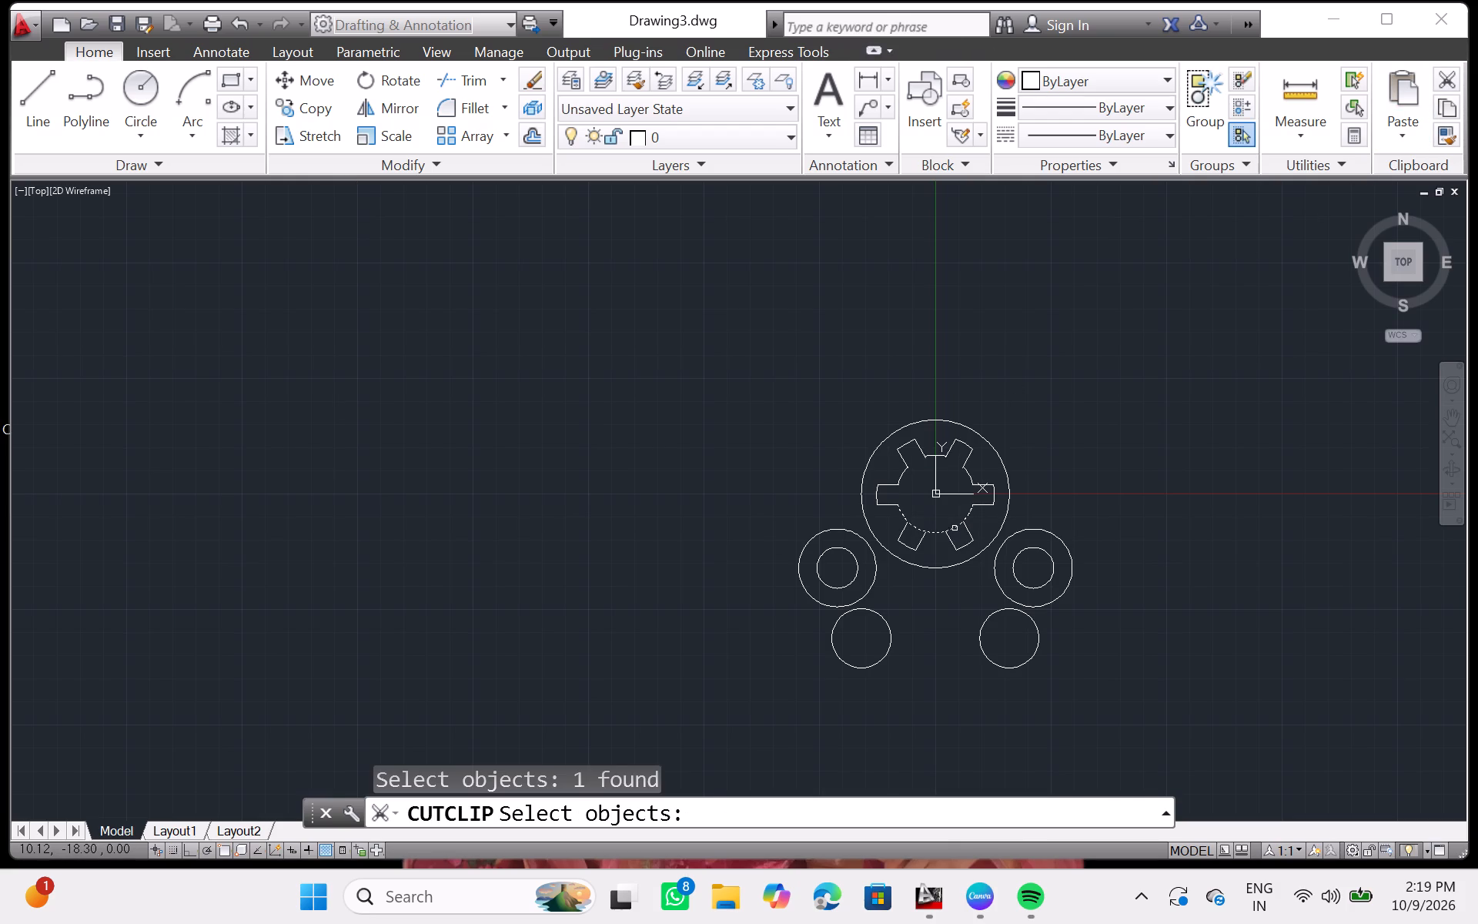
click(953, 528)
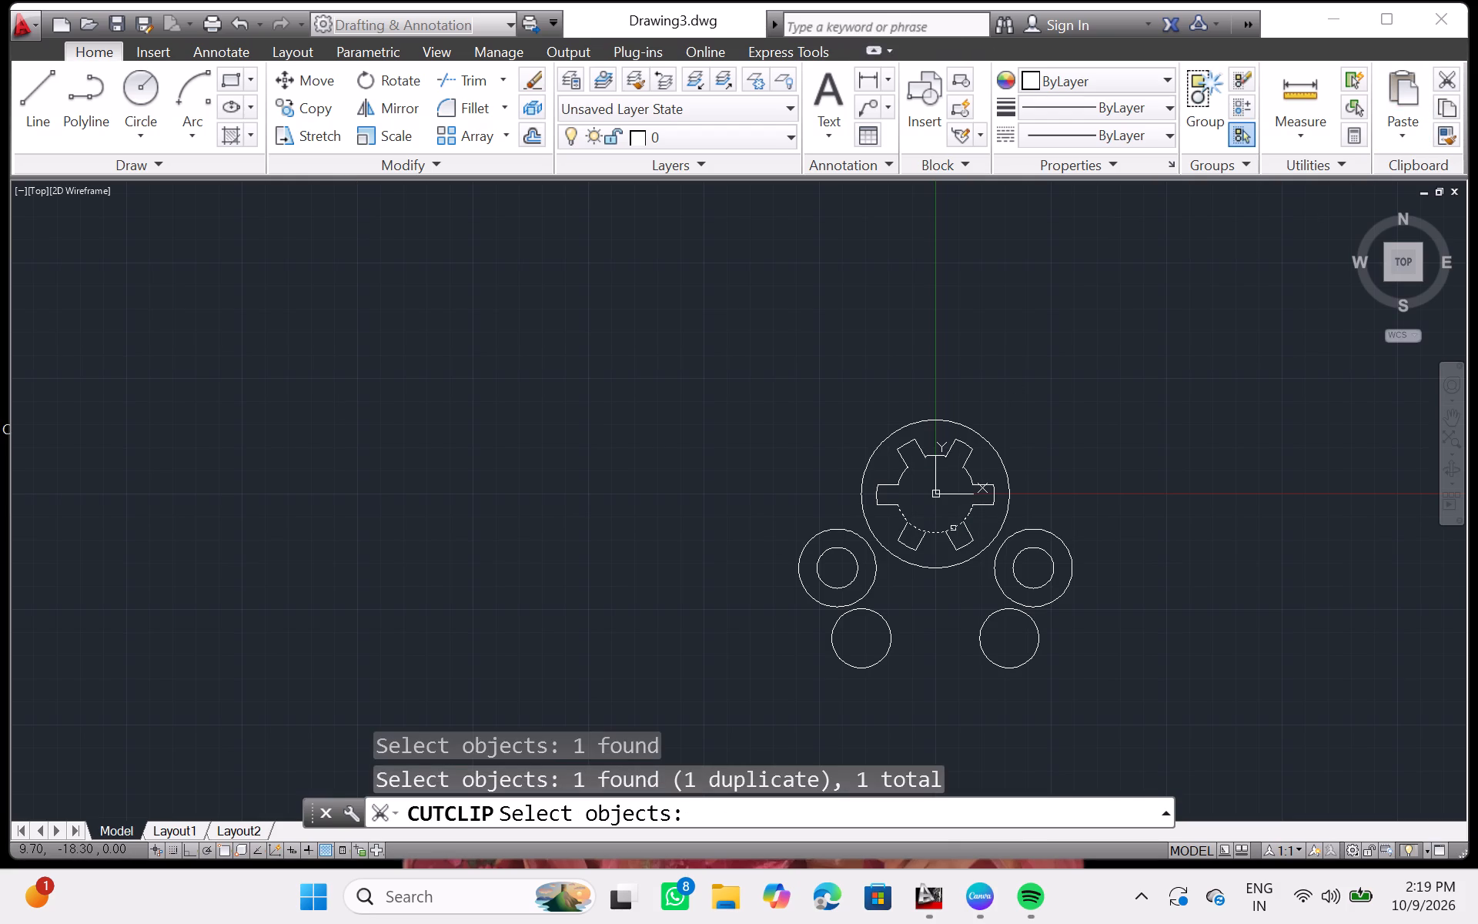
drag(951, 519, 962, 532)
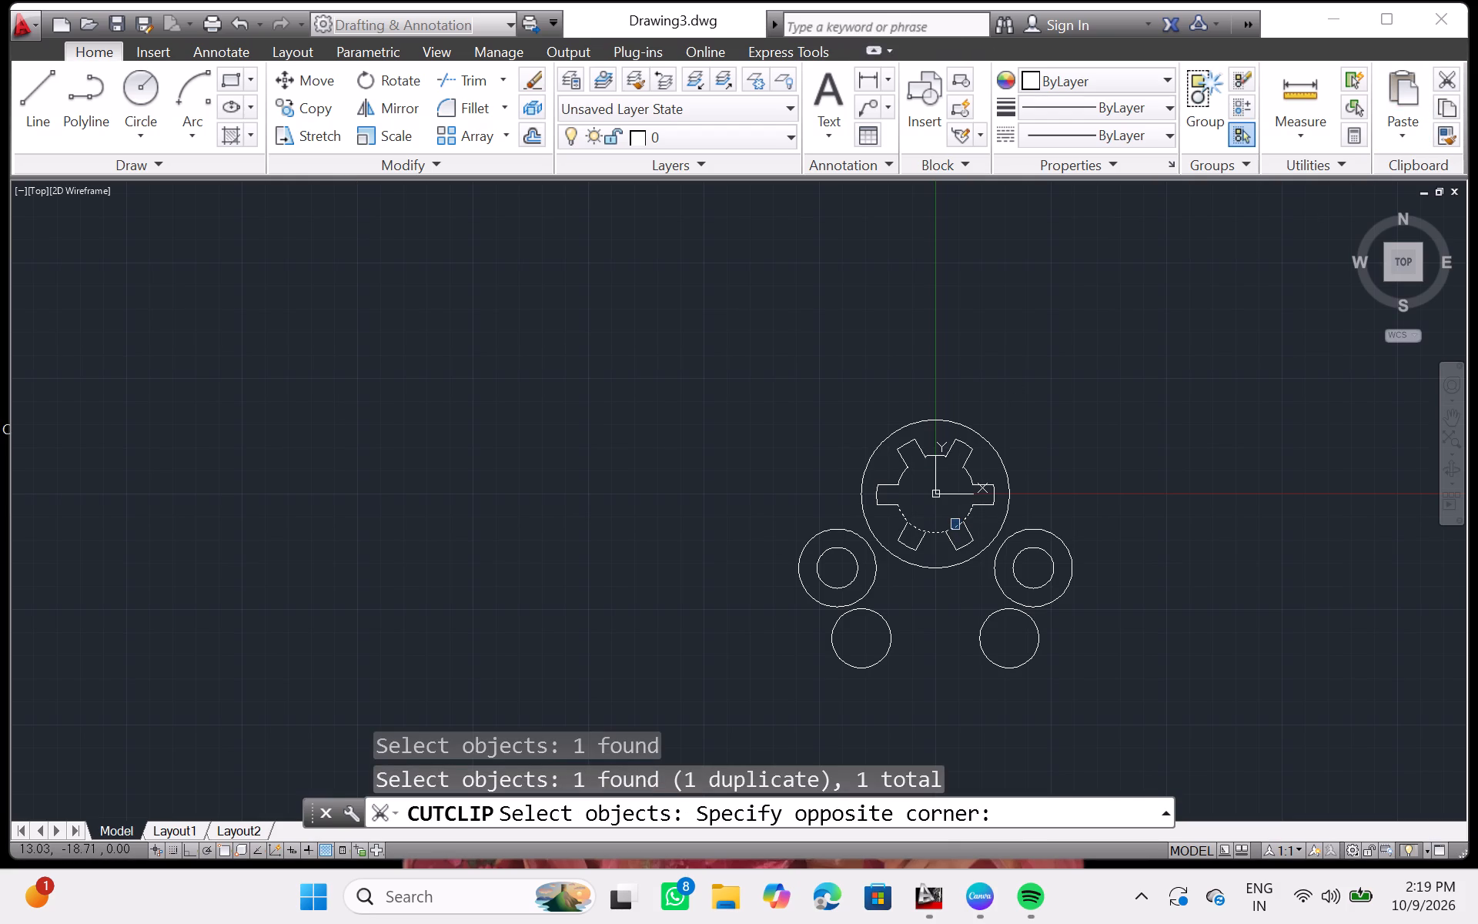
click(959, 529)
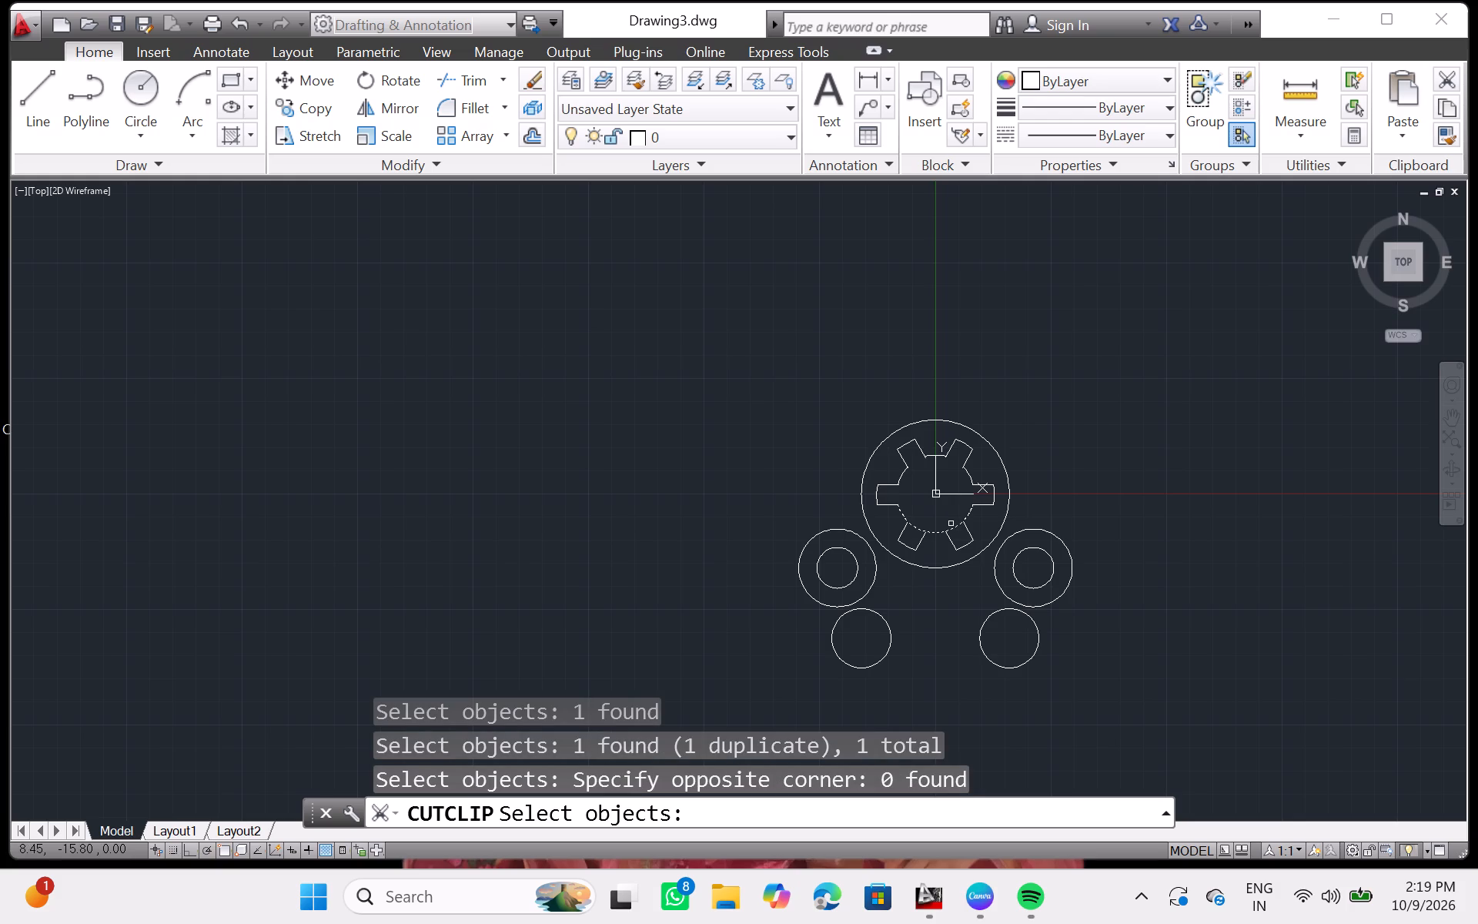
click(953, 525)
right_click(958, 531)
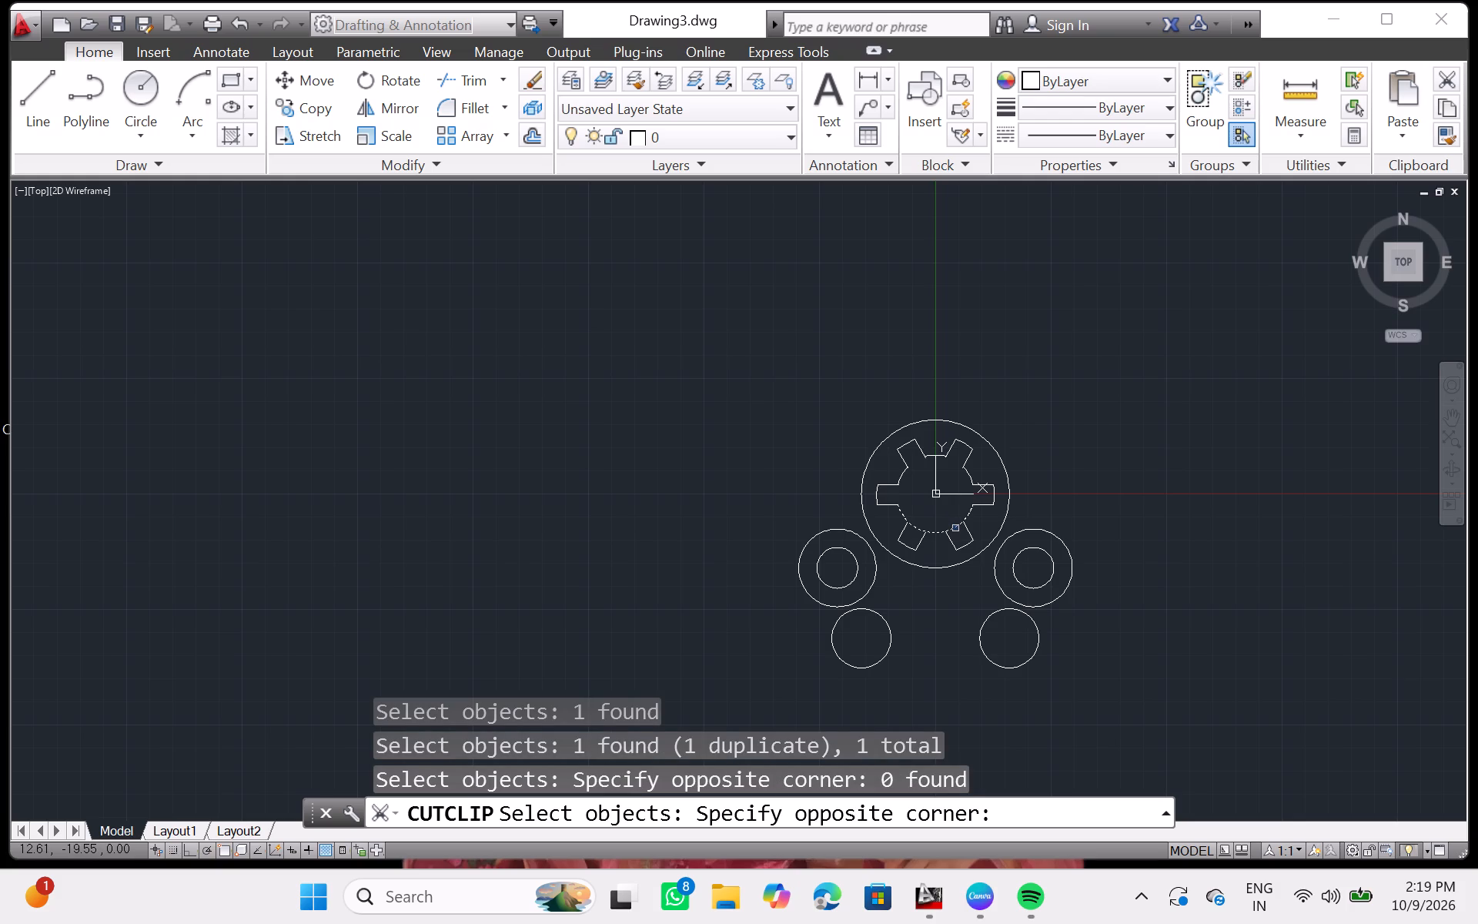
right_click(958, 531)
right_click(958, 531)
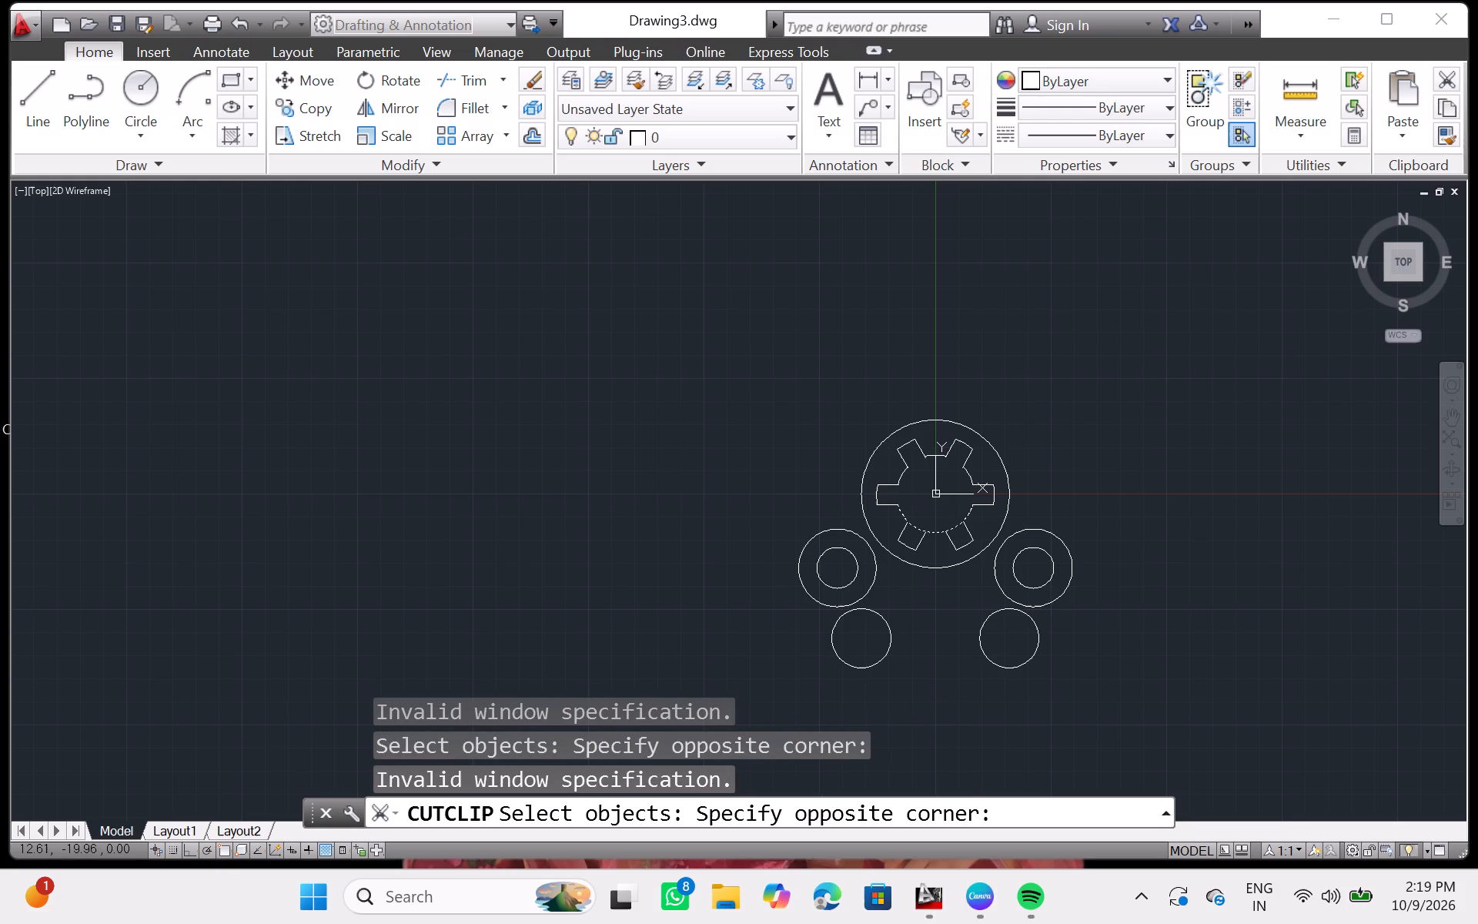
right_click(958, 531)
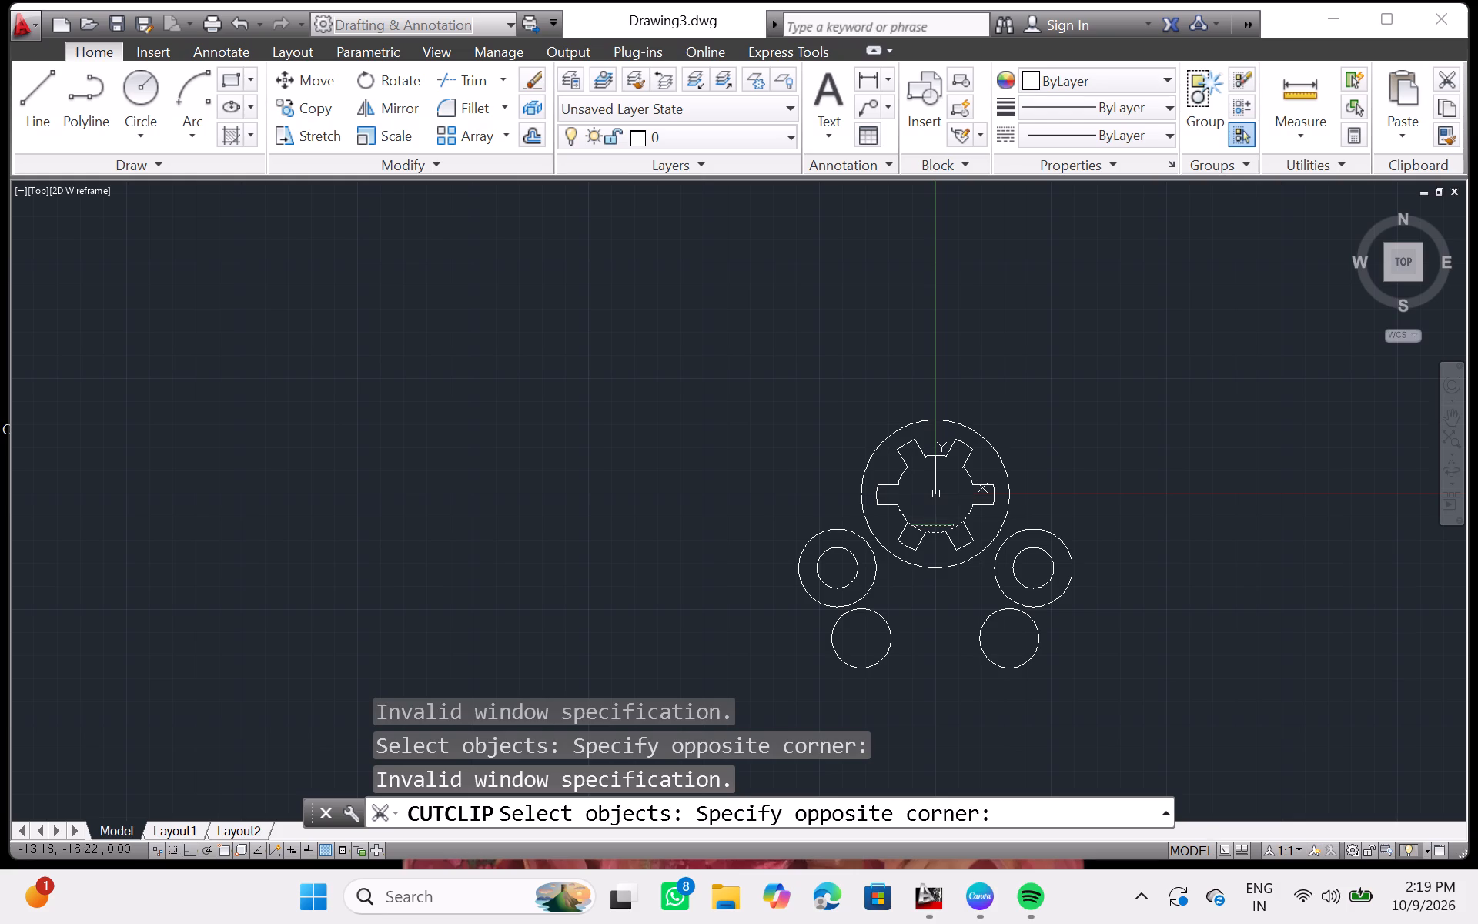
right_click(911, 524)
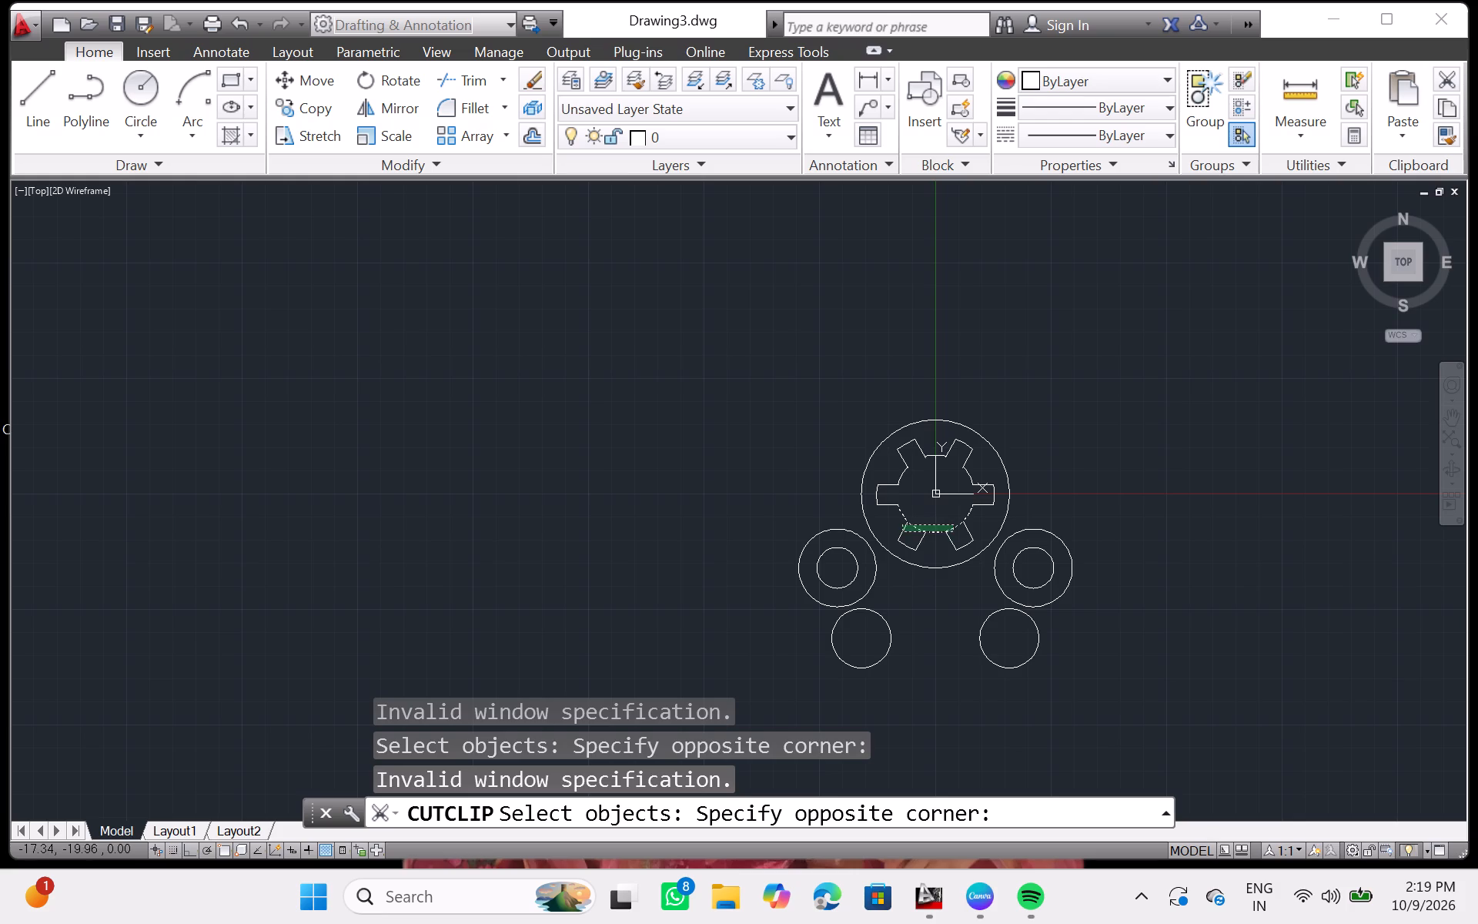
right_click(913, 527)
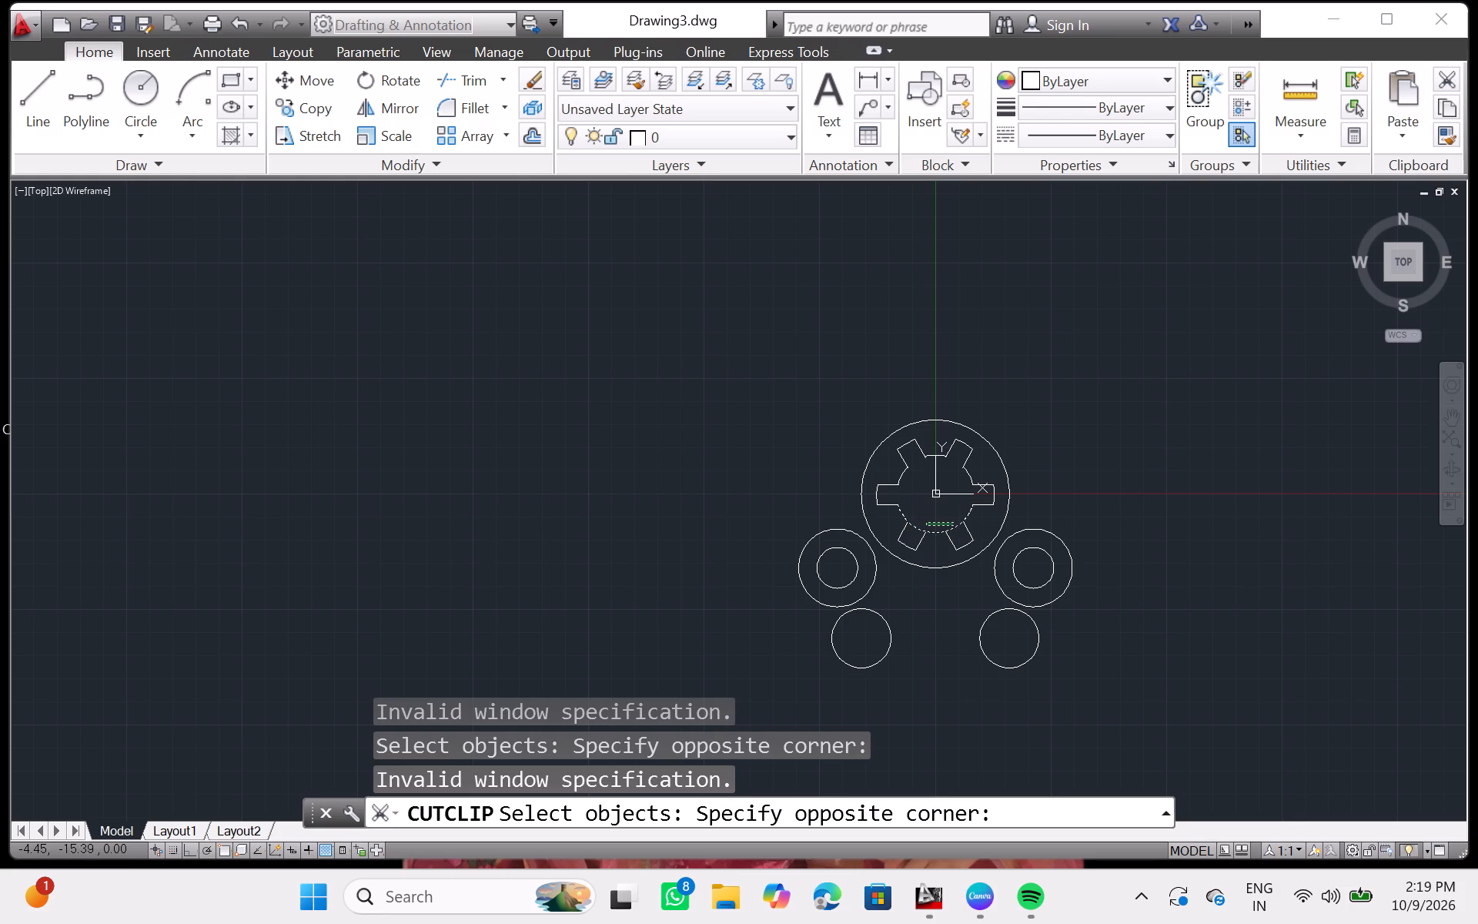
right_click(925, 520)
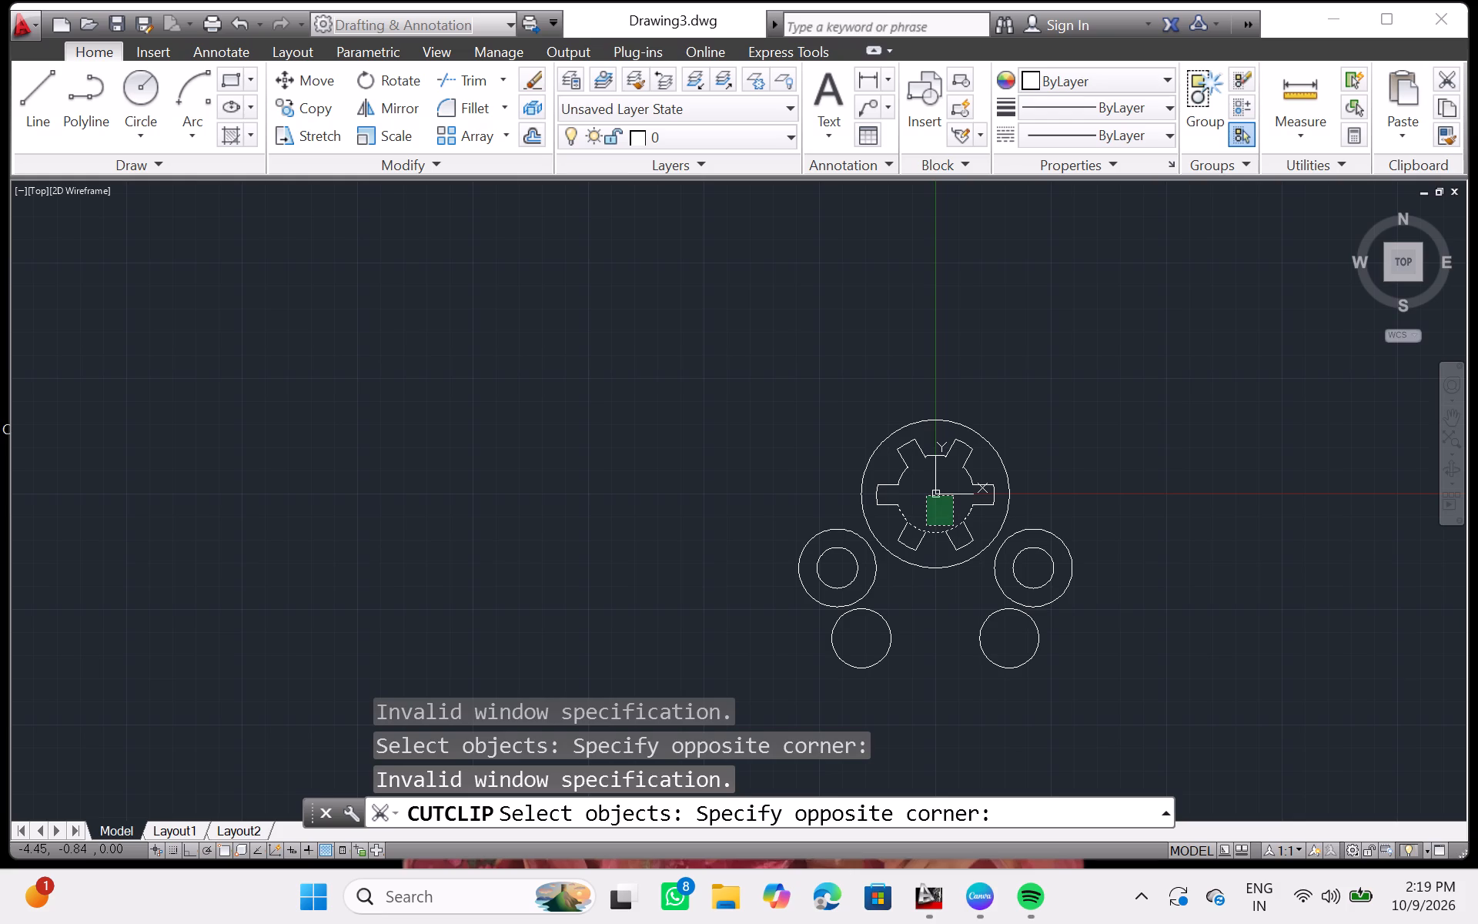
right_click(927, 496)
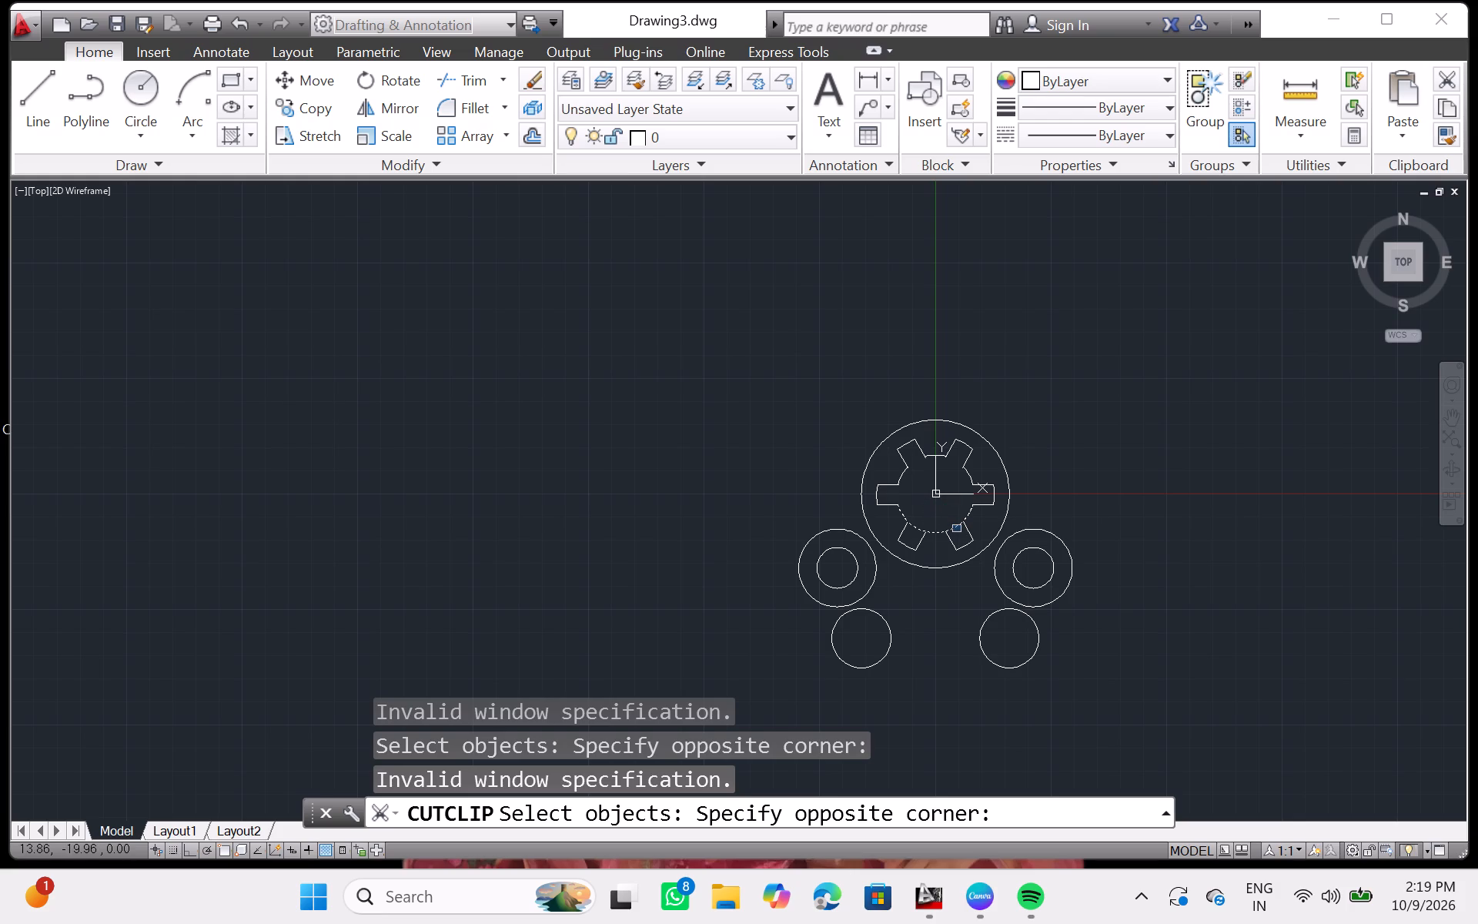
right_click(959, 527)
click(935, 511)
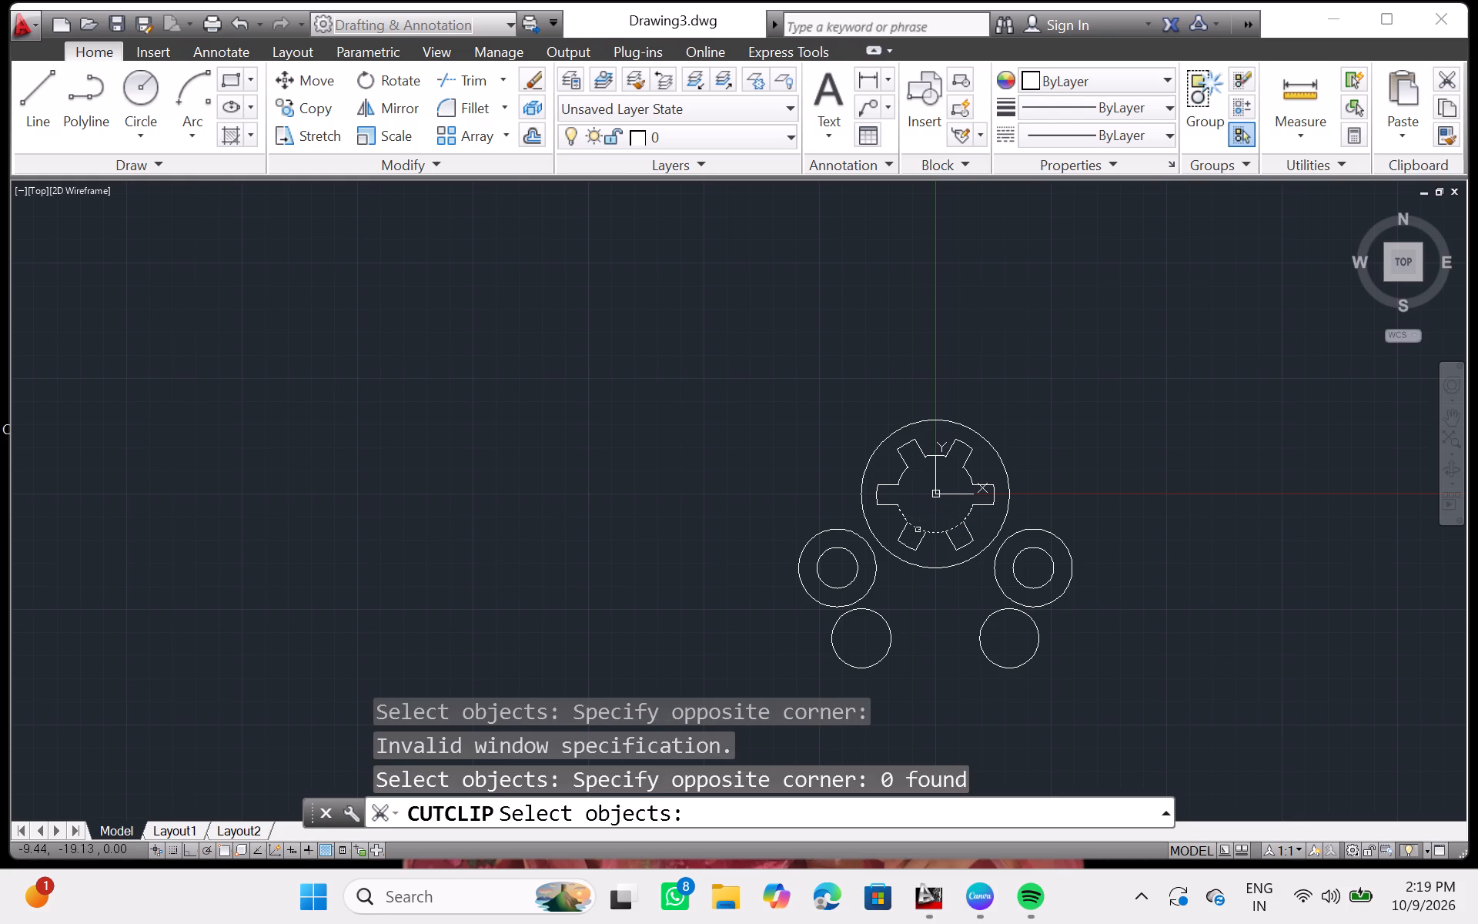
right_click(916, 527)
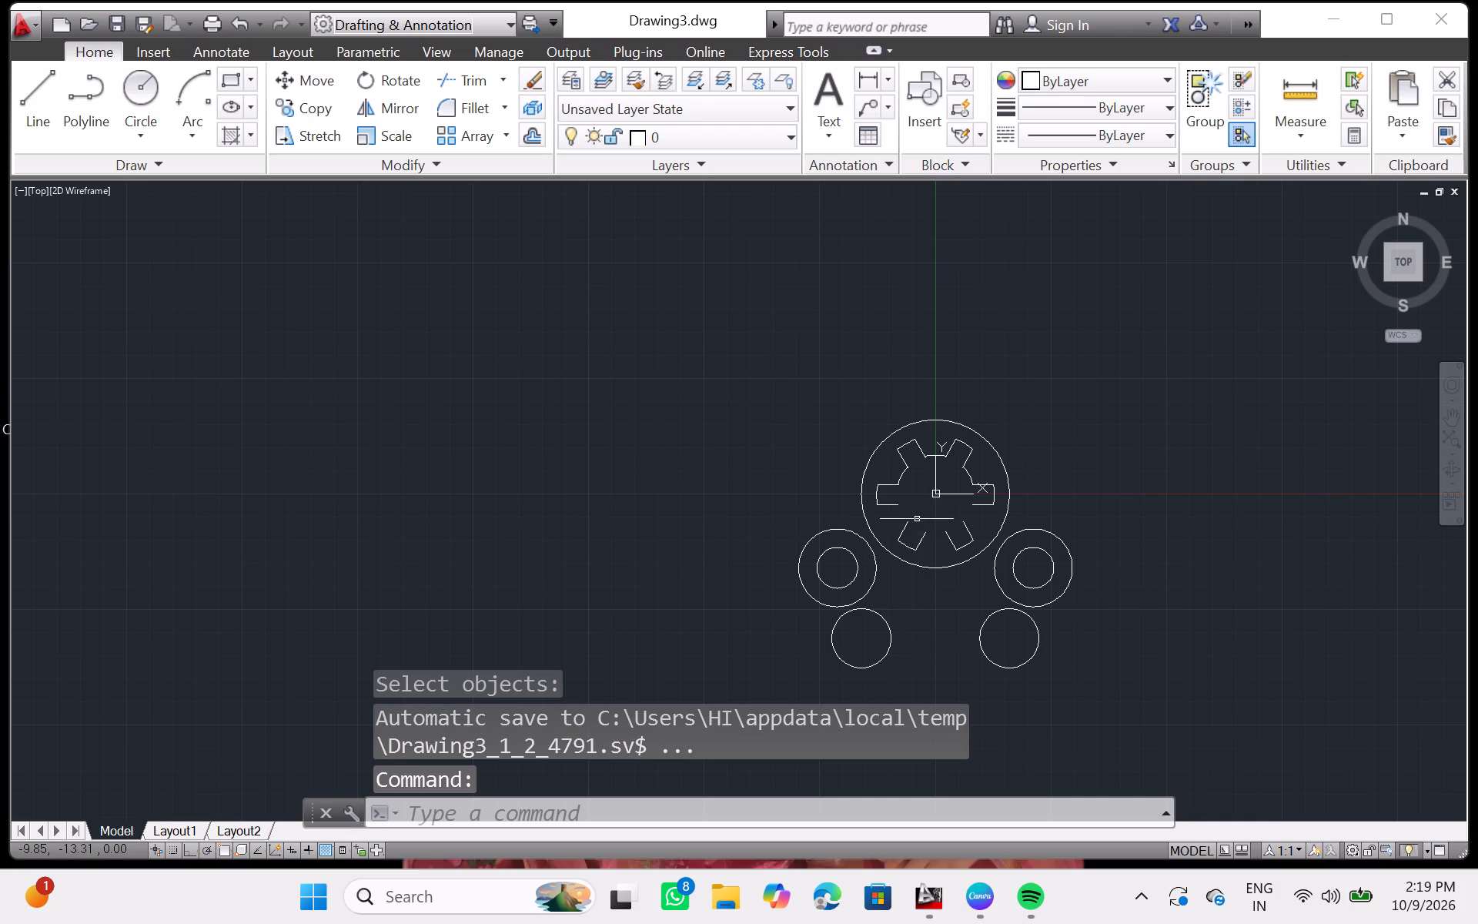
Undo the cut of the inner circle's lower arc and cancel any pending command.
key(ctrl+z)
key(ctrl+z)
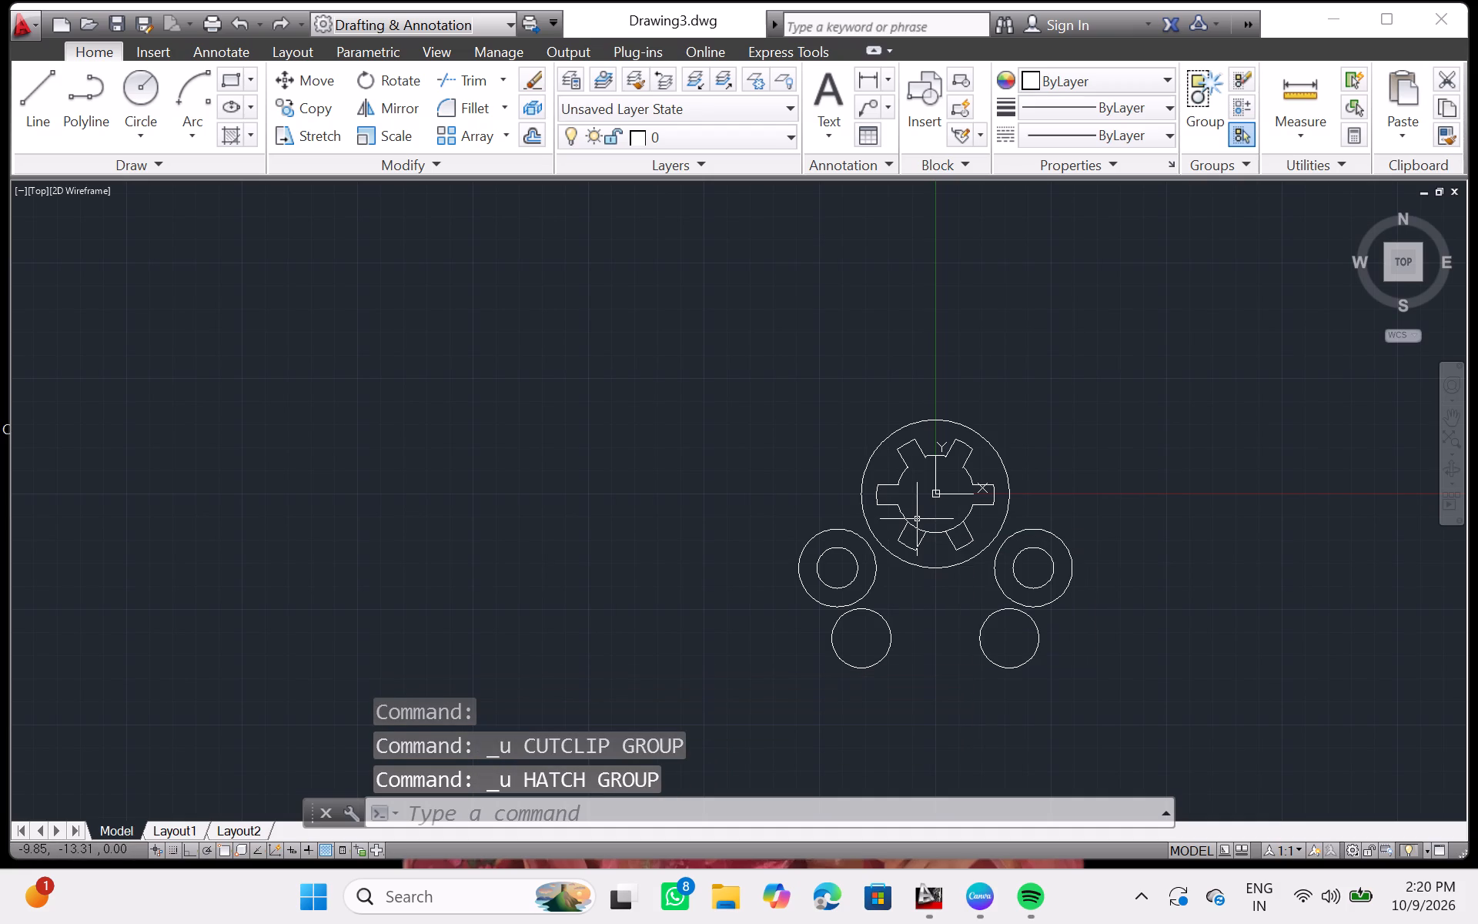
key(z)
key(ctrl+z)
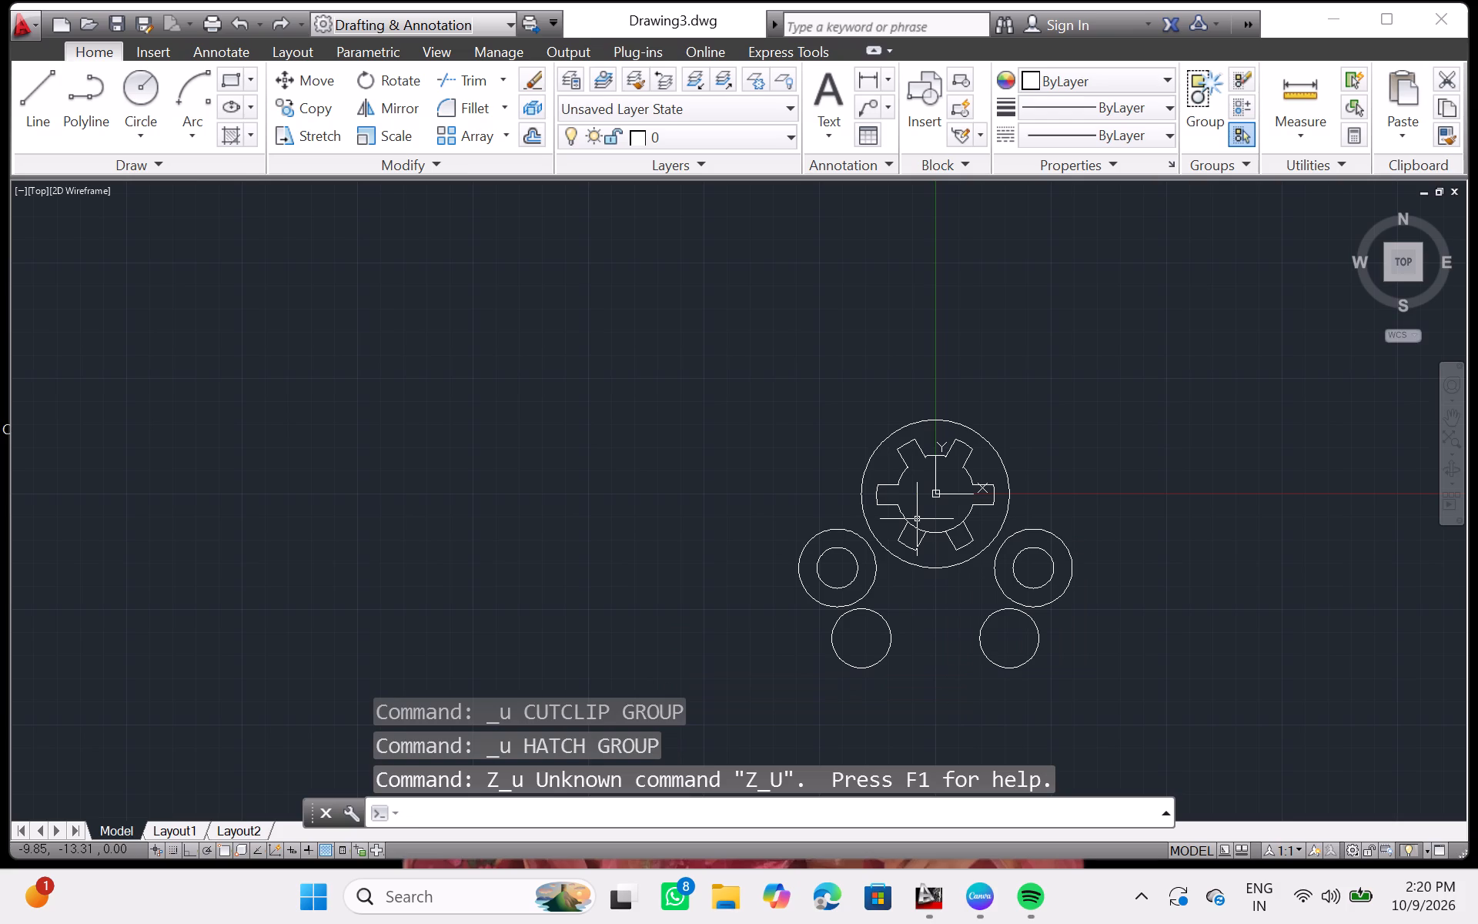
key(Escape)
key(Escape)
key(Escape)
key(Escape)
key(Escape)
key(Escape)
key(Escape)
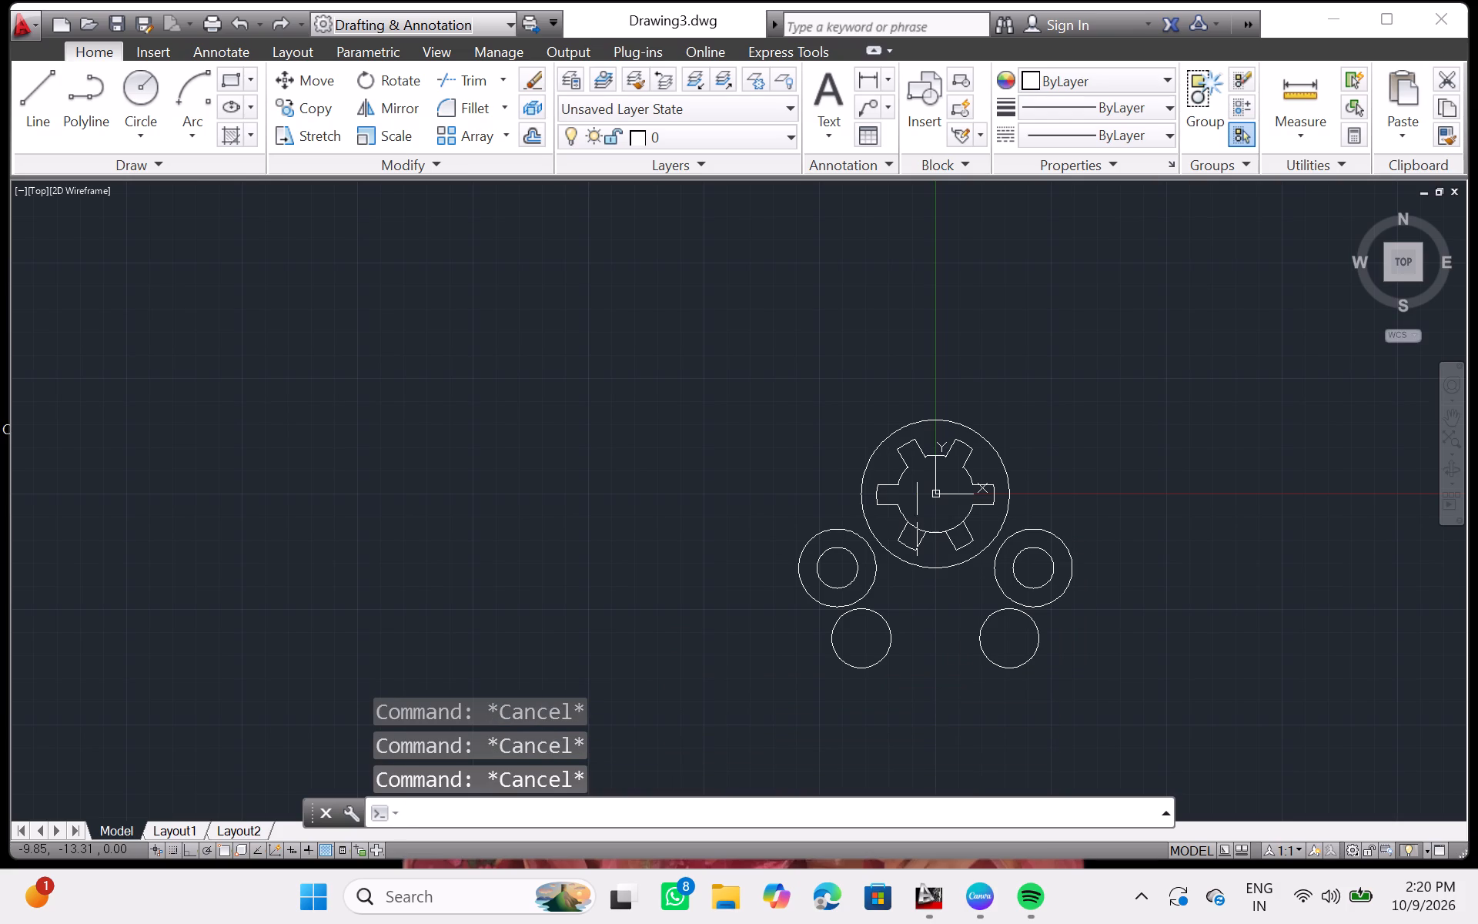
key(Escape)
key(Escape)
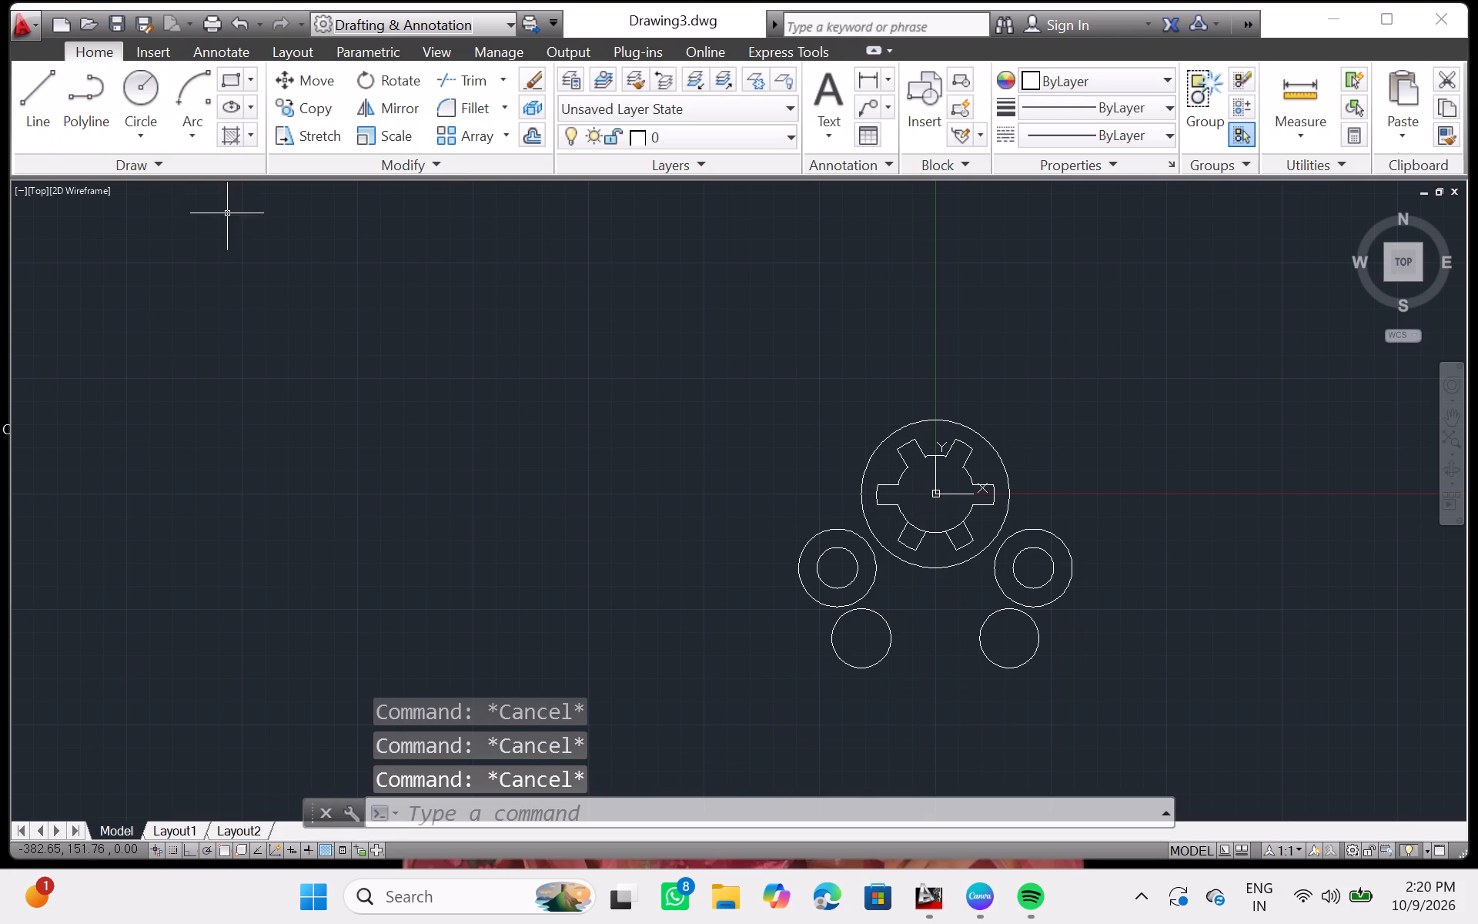
Draw a two-segment line from the hub circle's upper-left edge to the left boss's outer circle, ending with a short piece along its left side.
key(l)
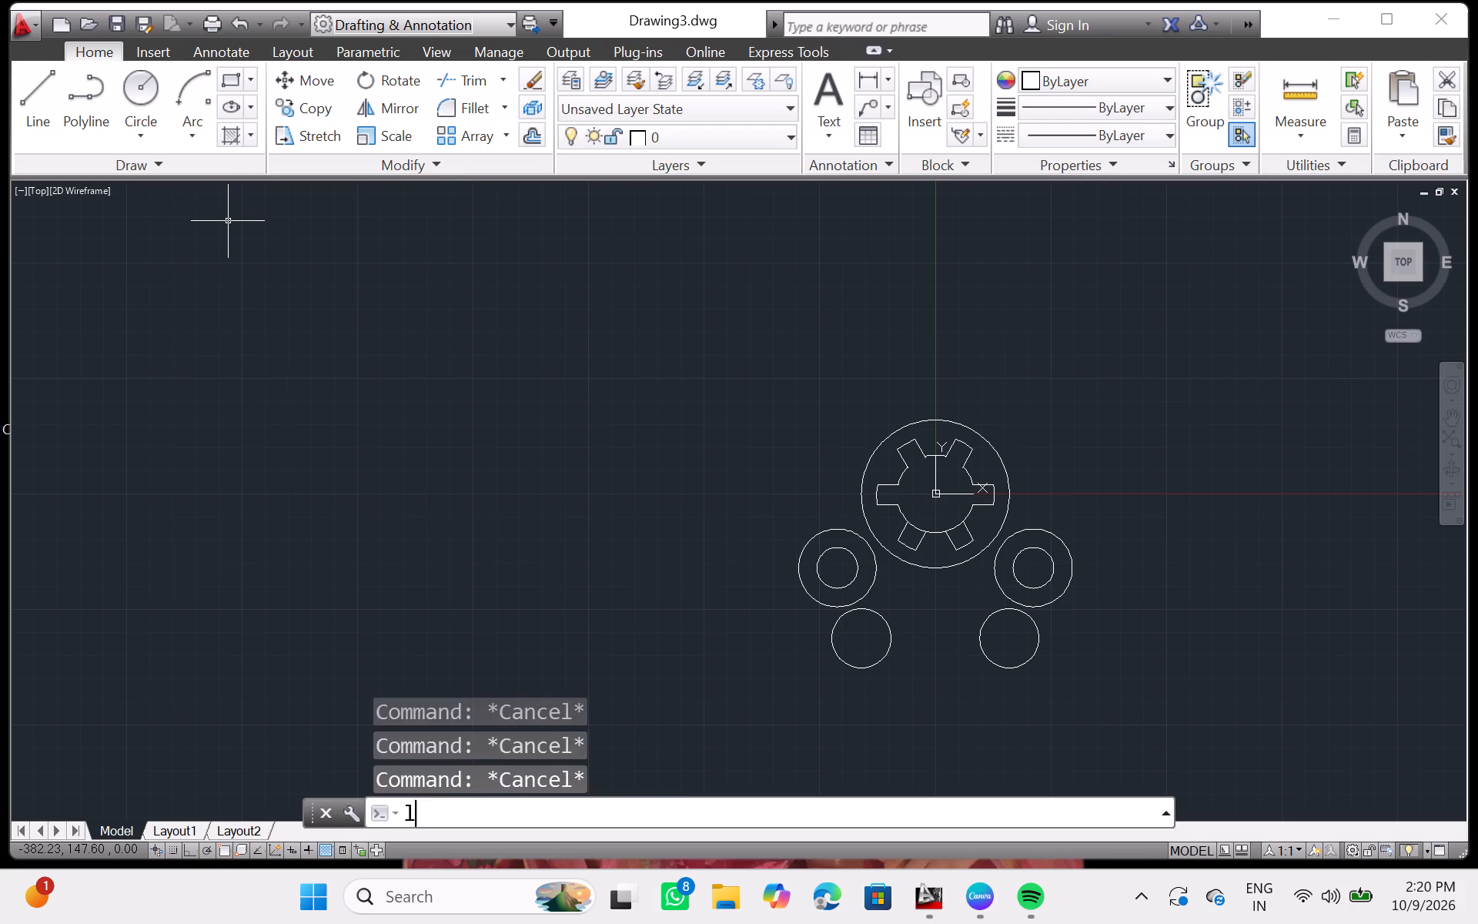
key(Return)
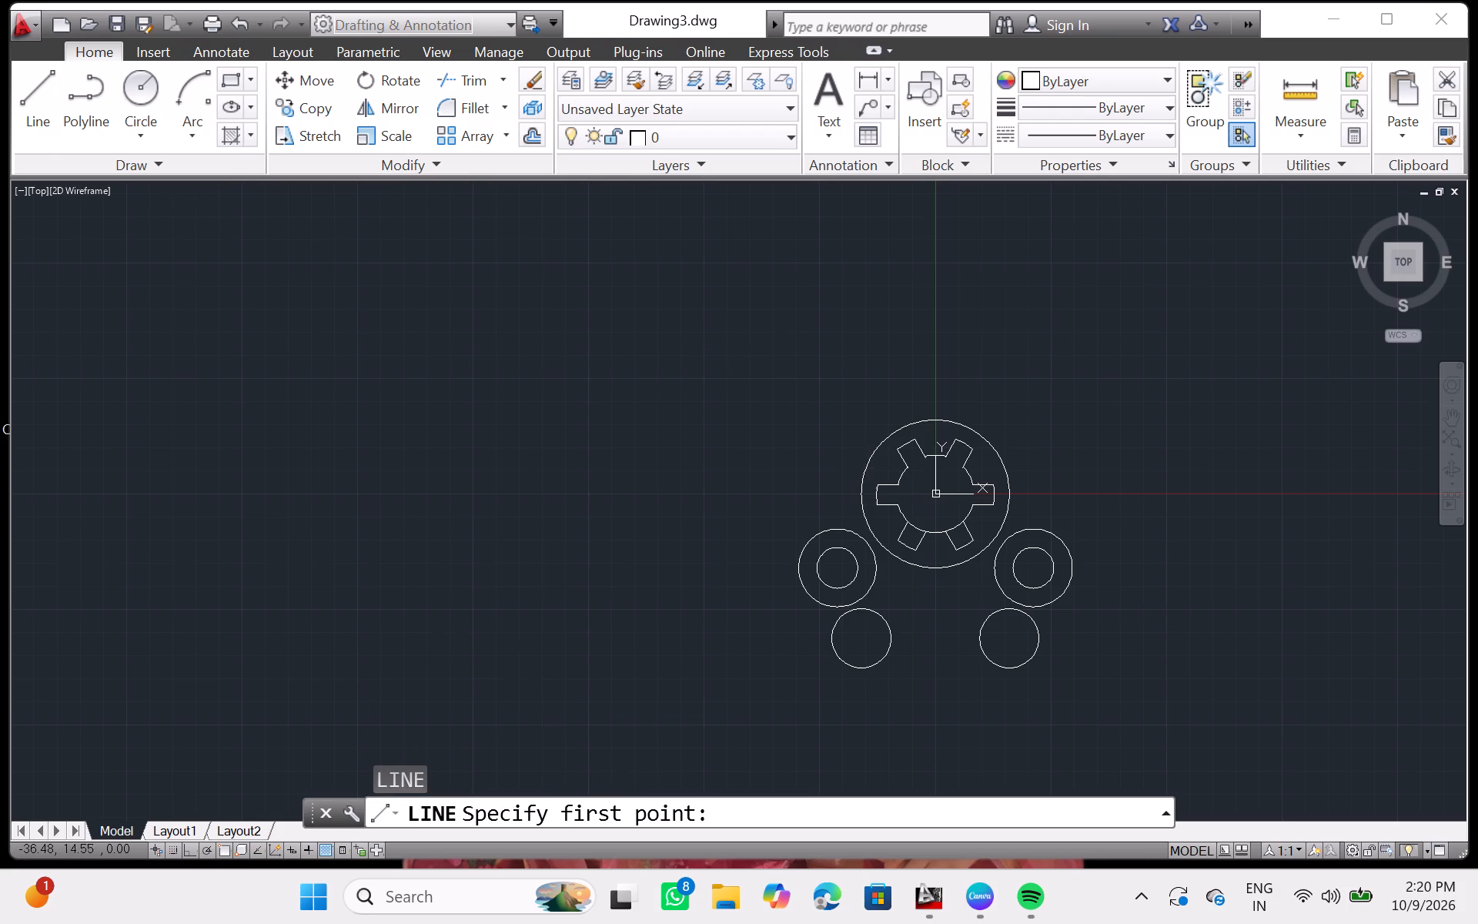
drag(867, 460, 843, 491)
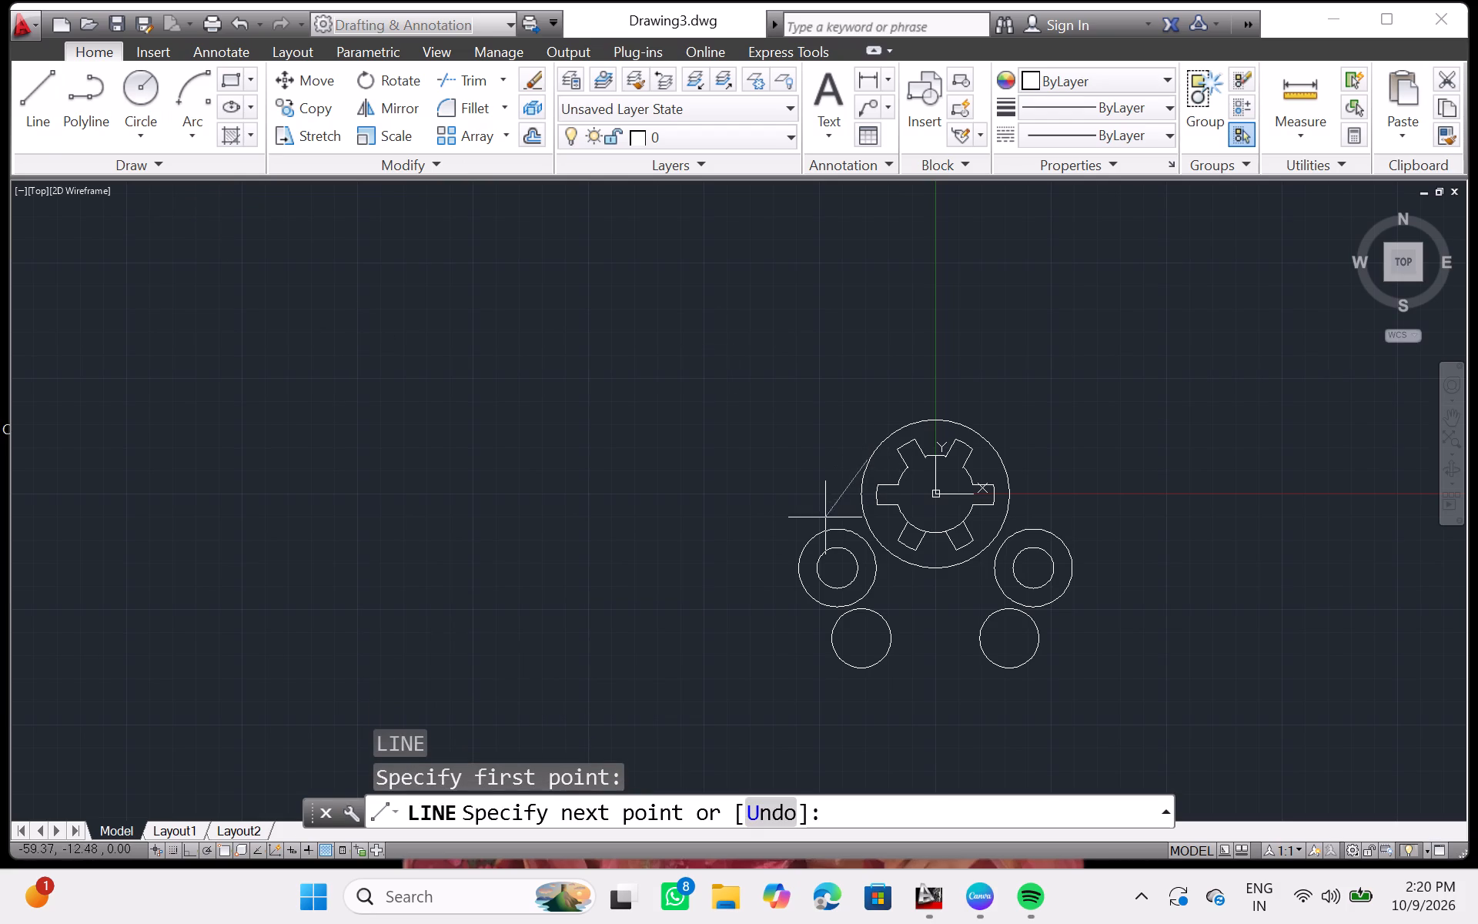
click(808, 542)
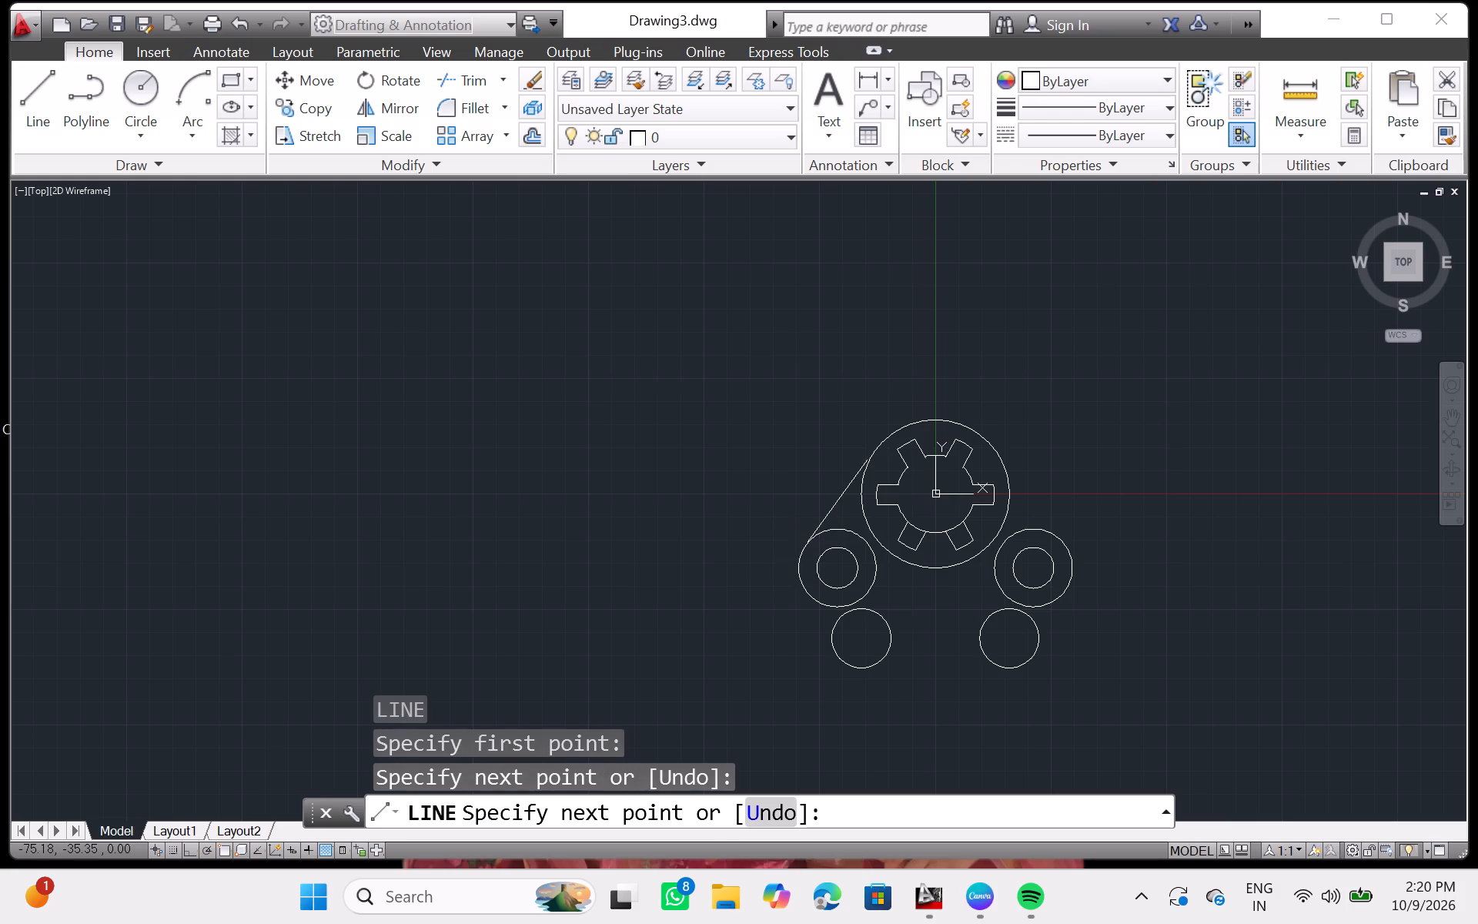
click(798, 557)
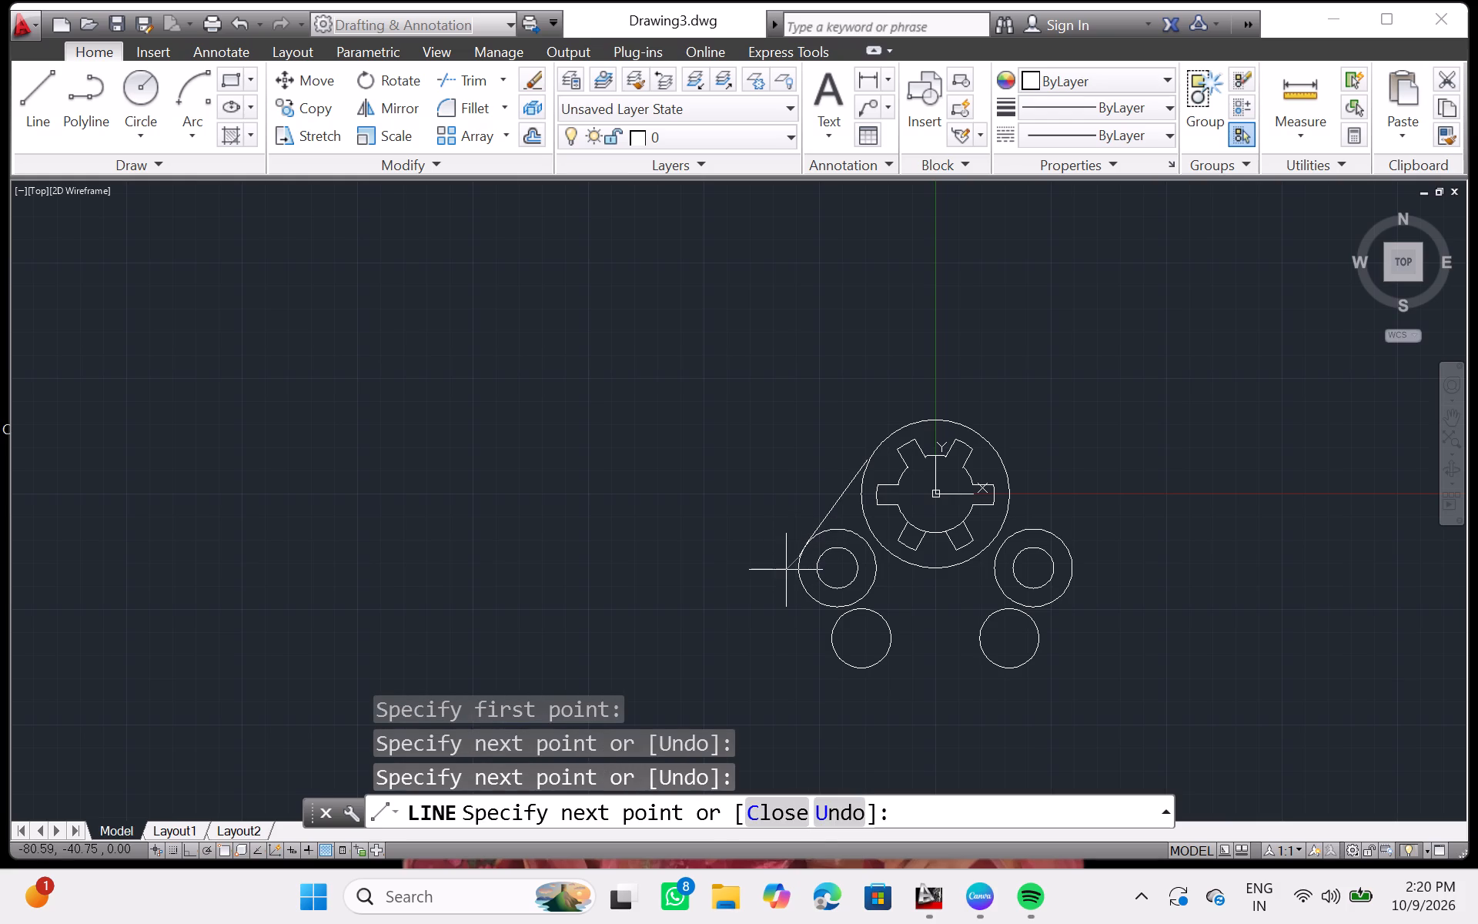
key(Return)
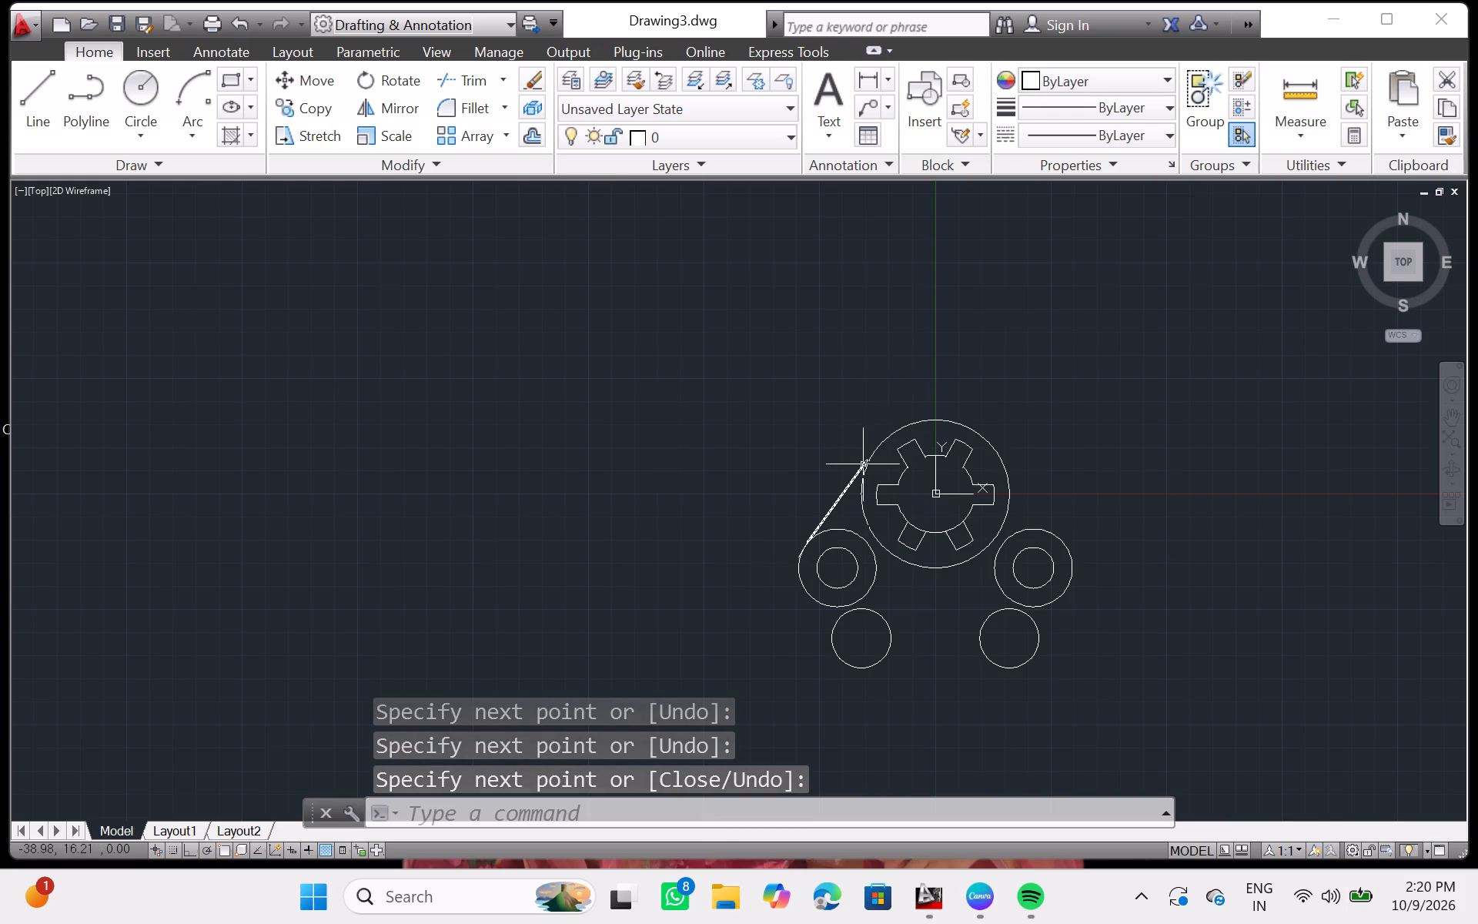
Erase the long line segment between the hub circle and the left boss.
click(848, 487)
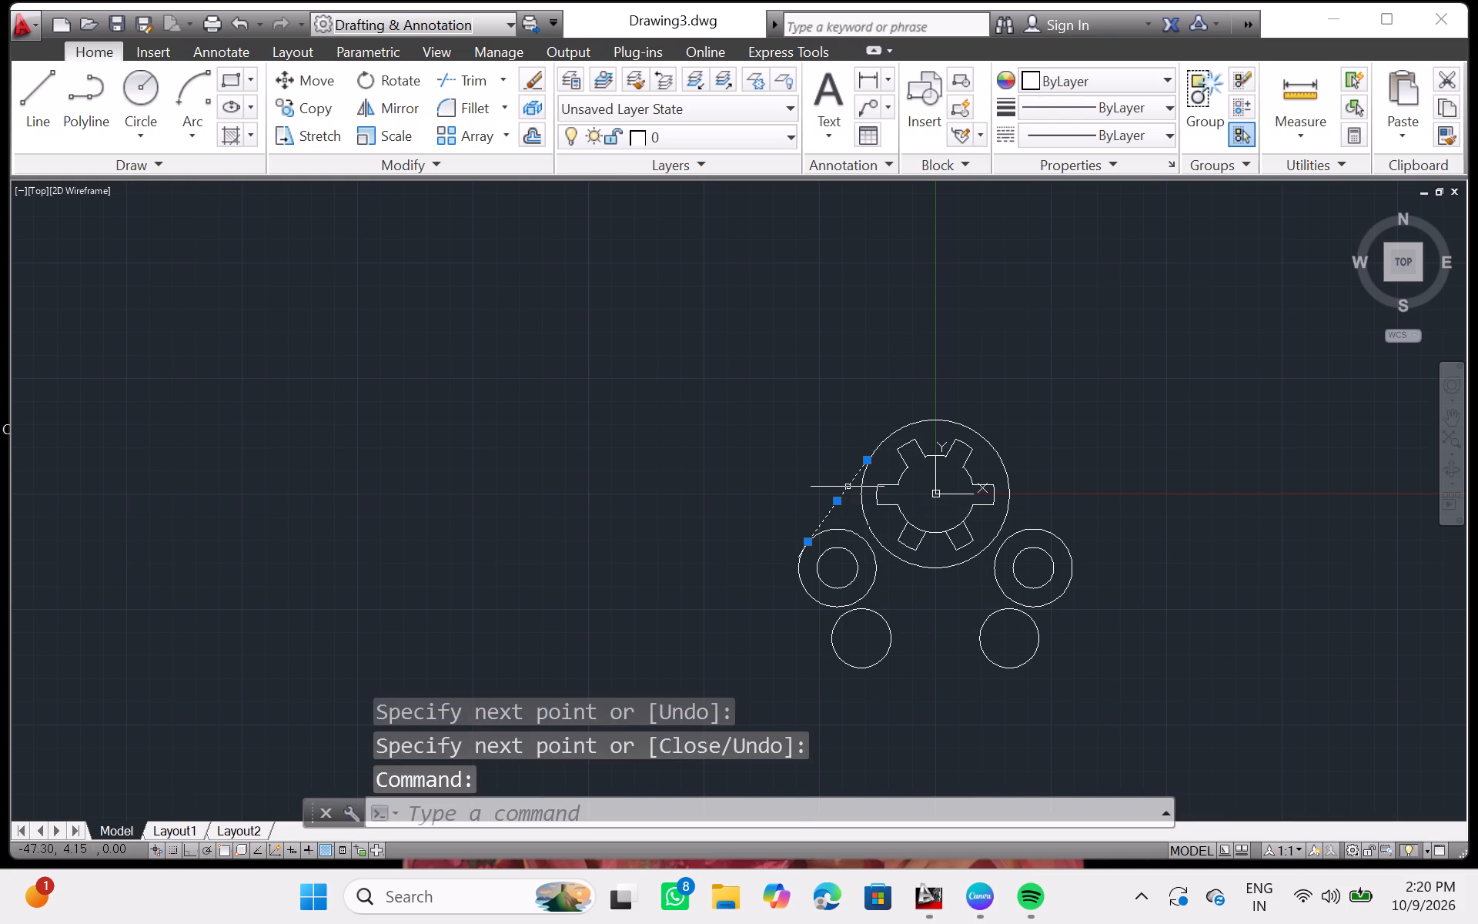
key(Delete)
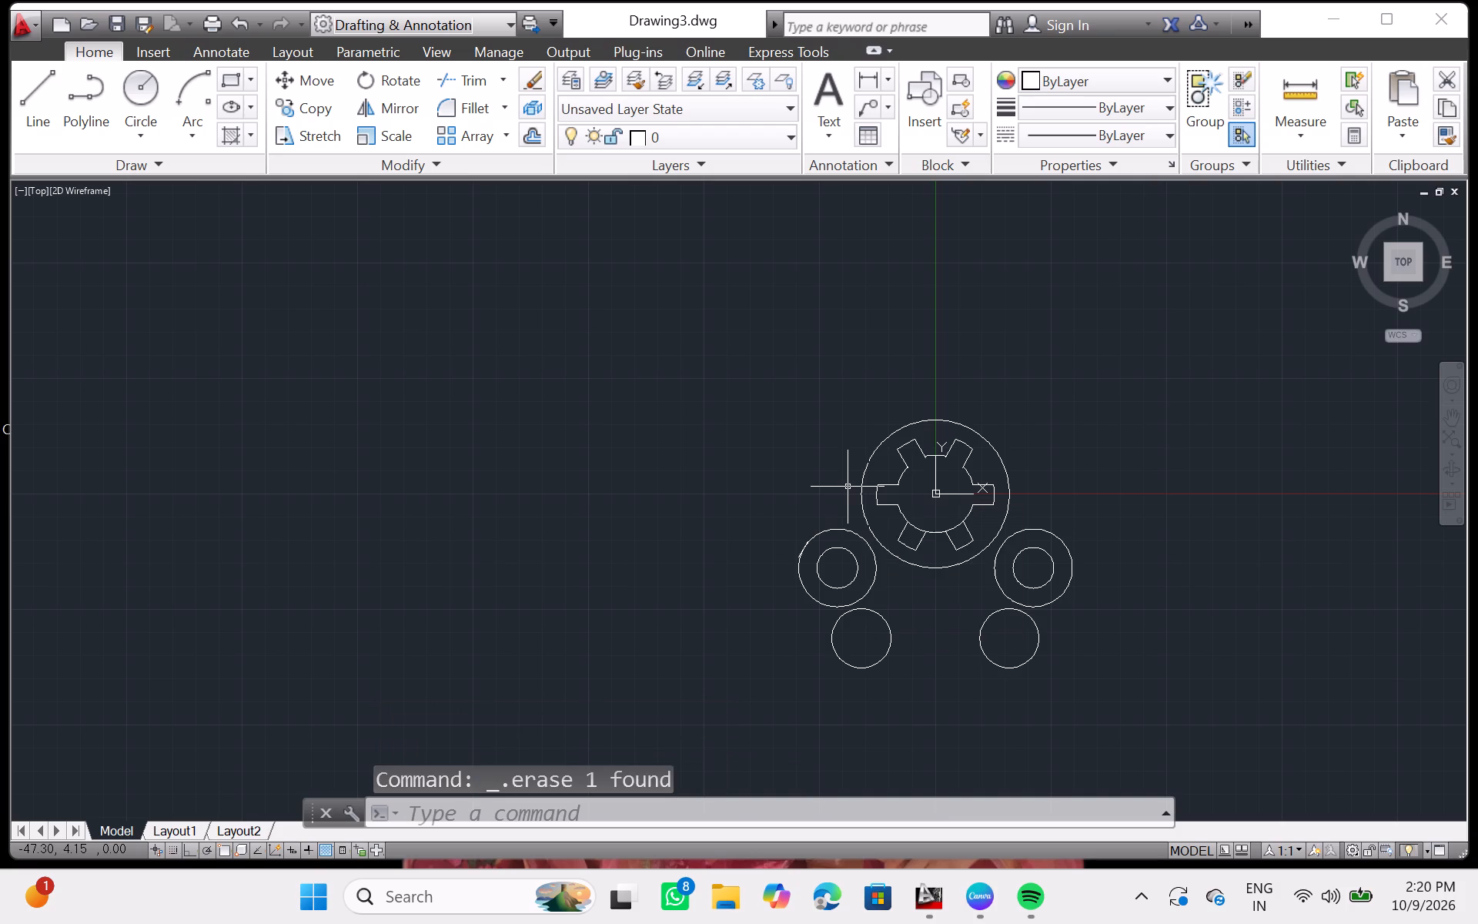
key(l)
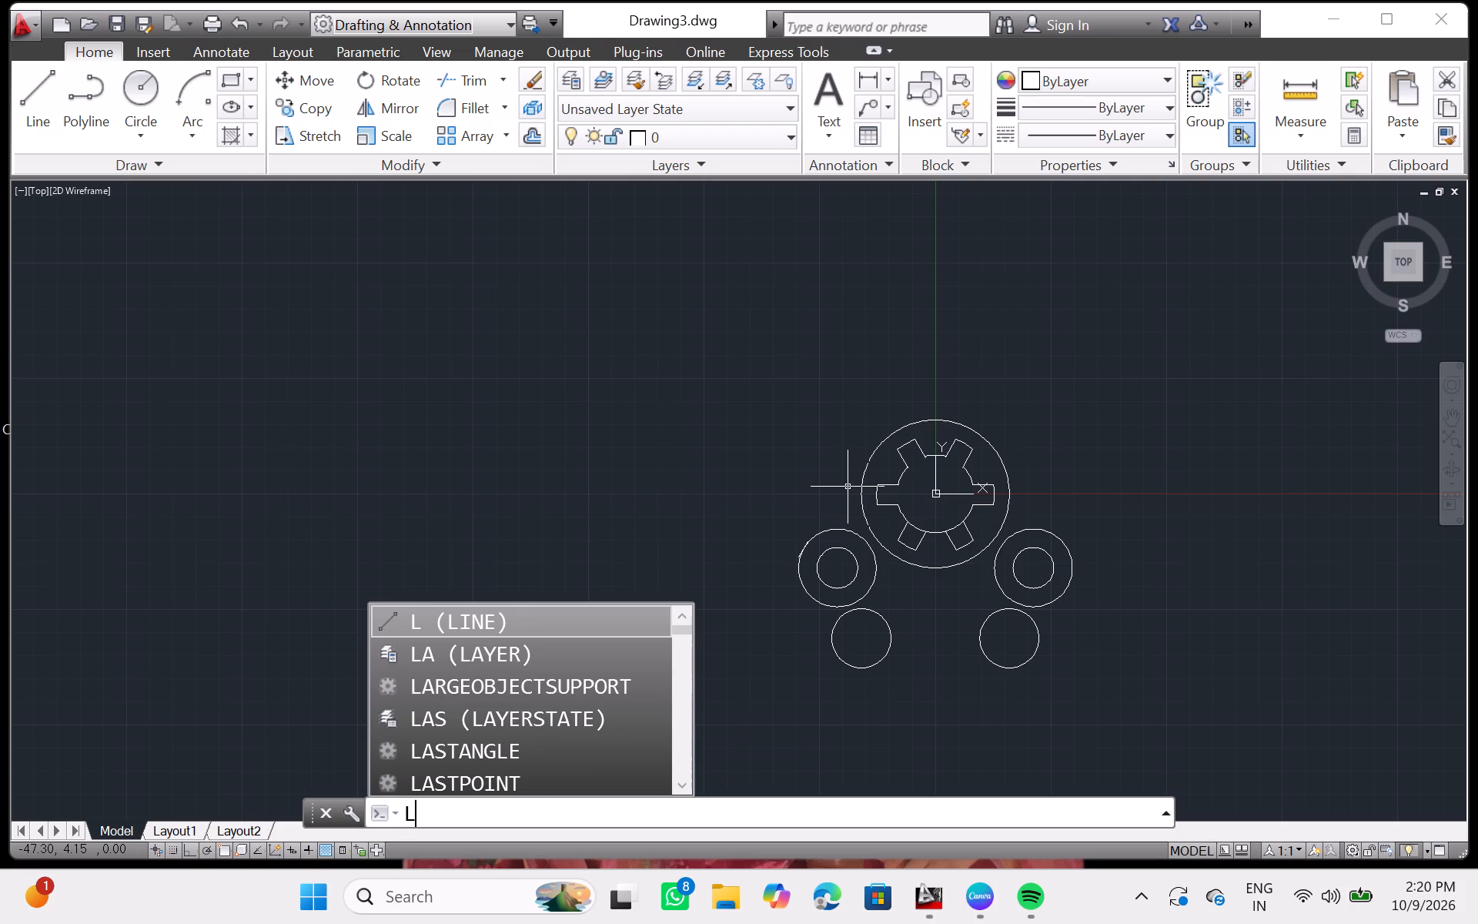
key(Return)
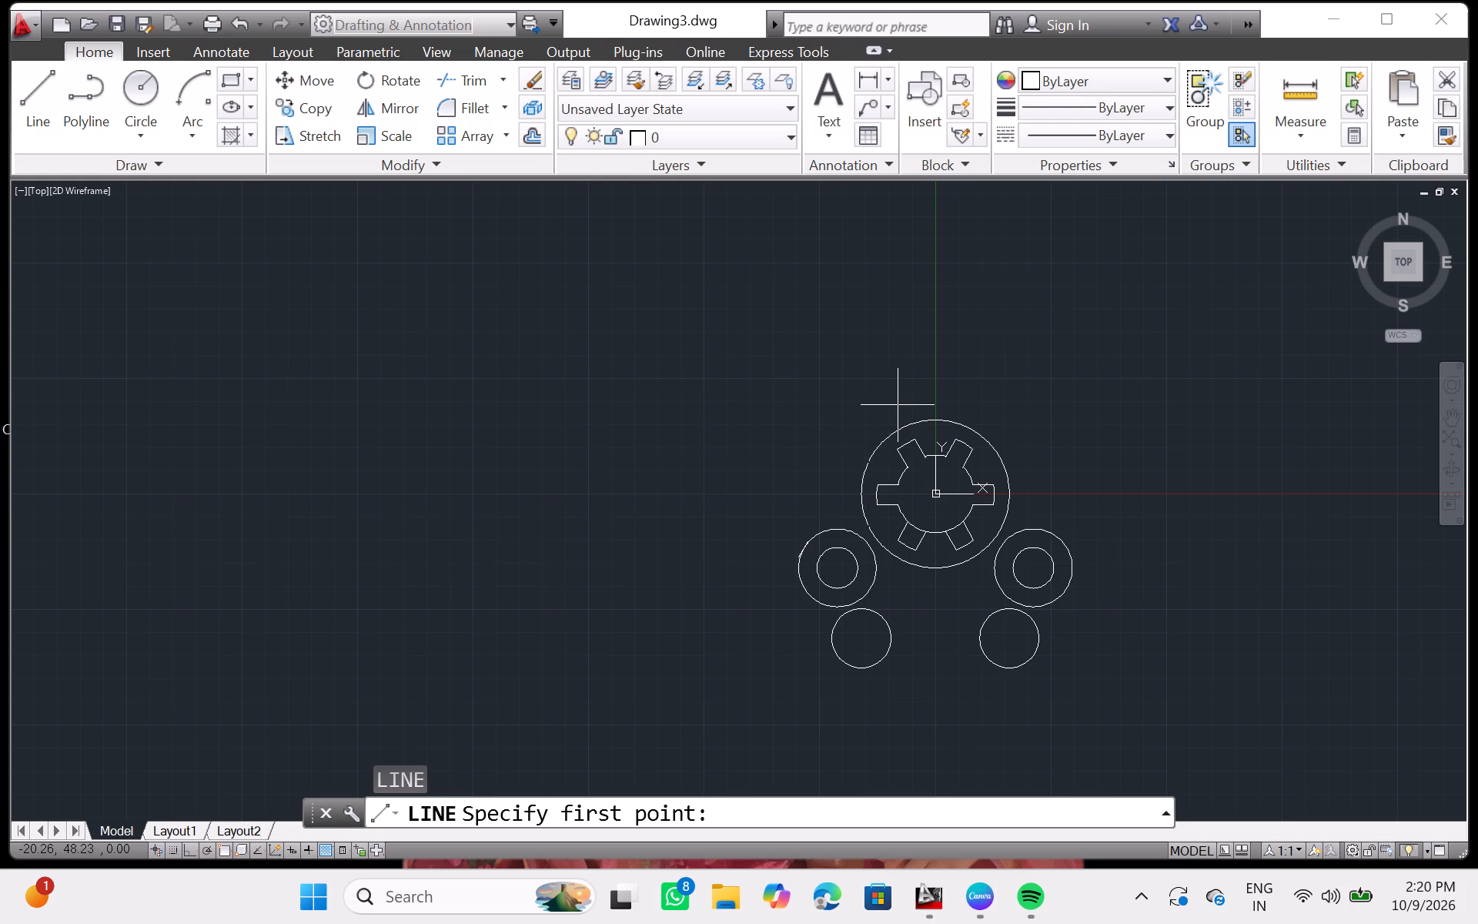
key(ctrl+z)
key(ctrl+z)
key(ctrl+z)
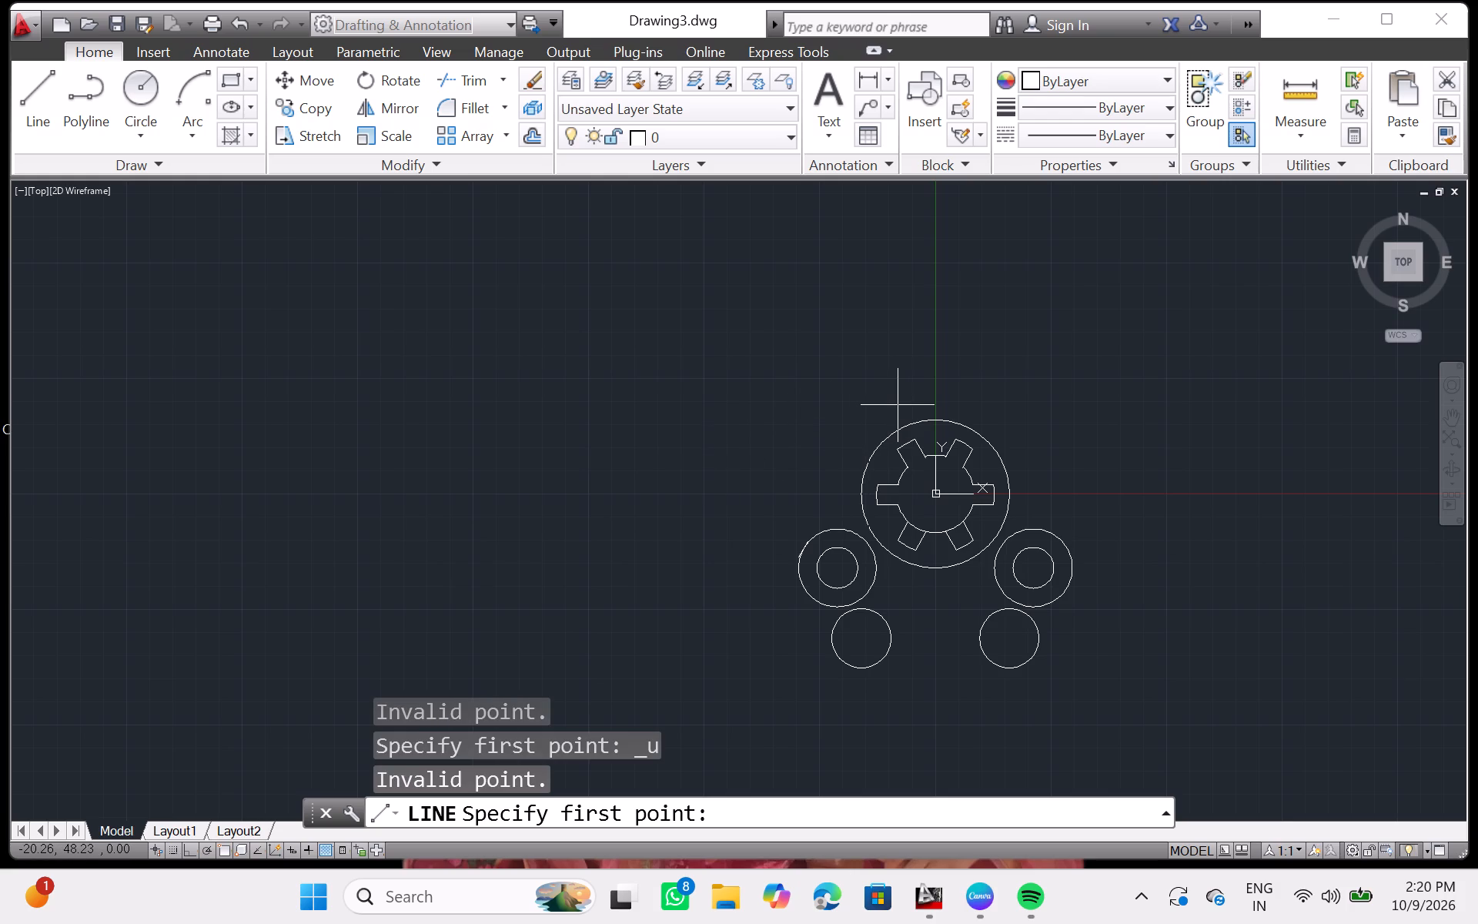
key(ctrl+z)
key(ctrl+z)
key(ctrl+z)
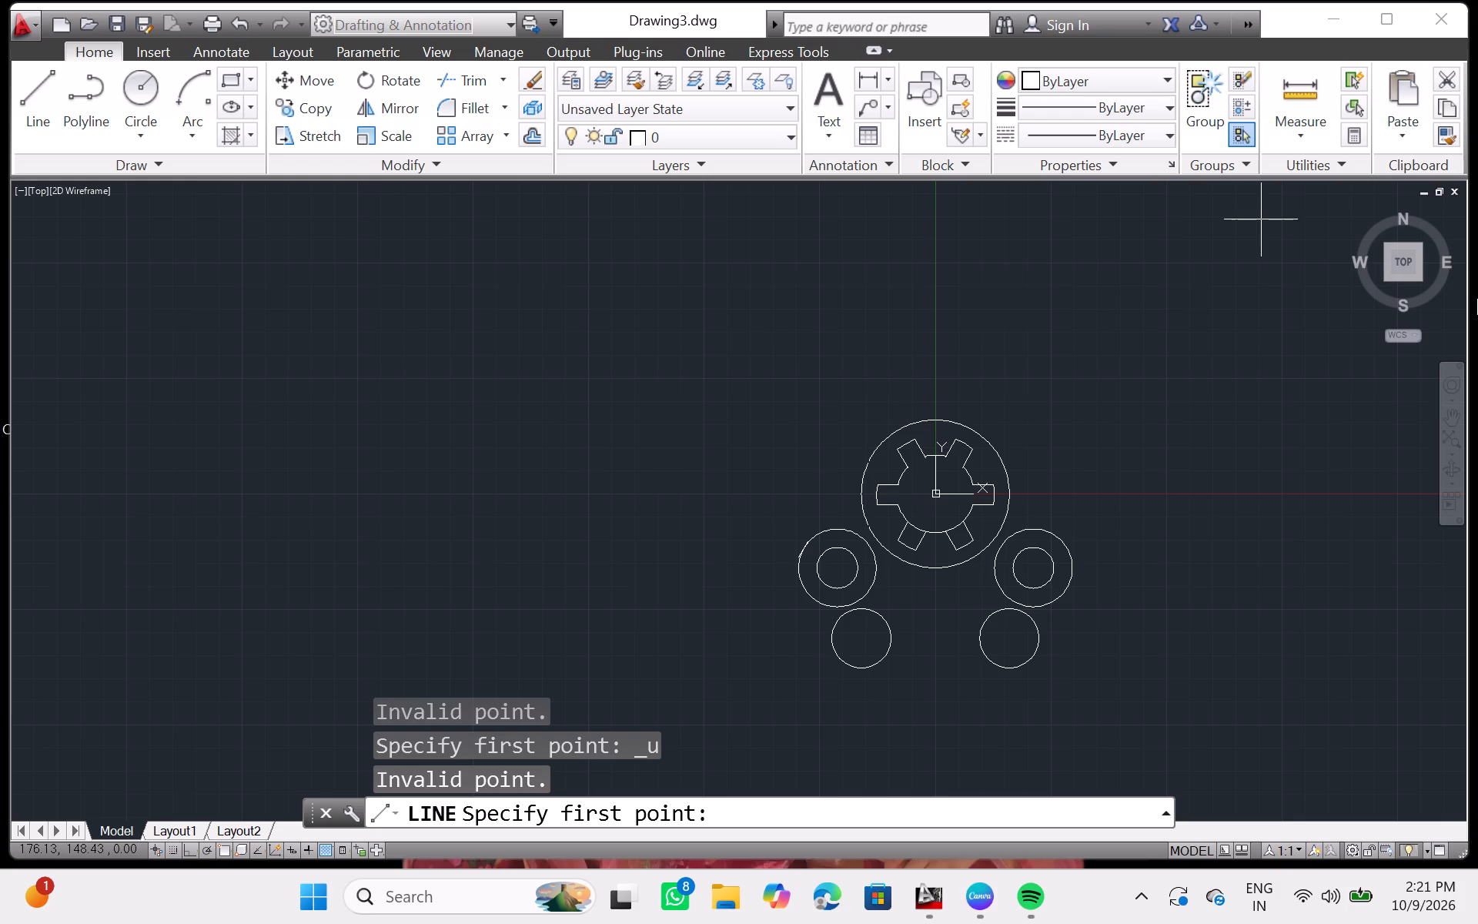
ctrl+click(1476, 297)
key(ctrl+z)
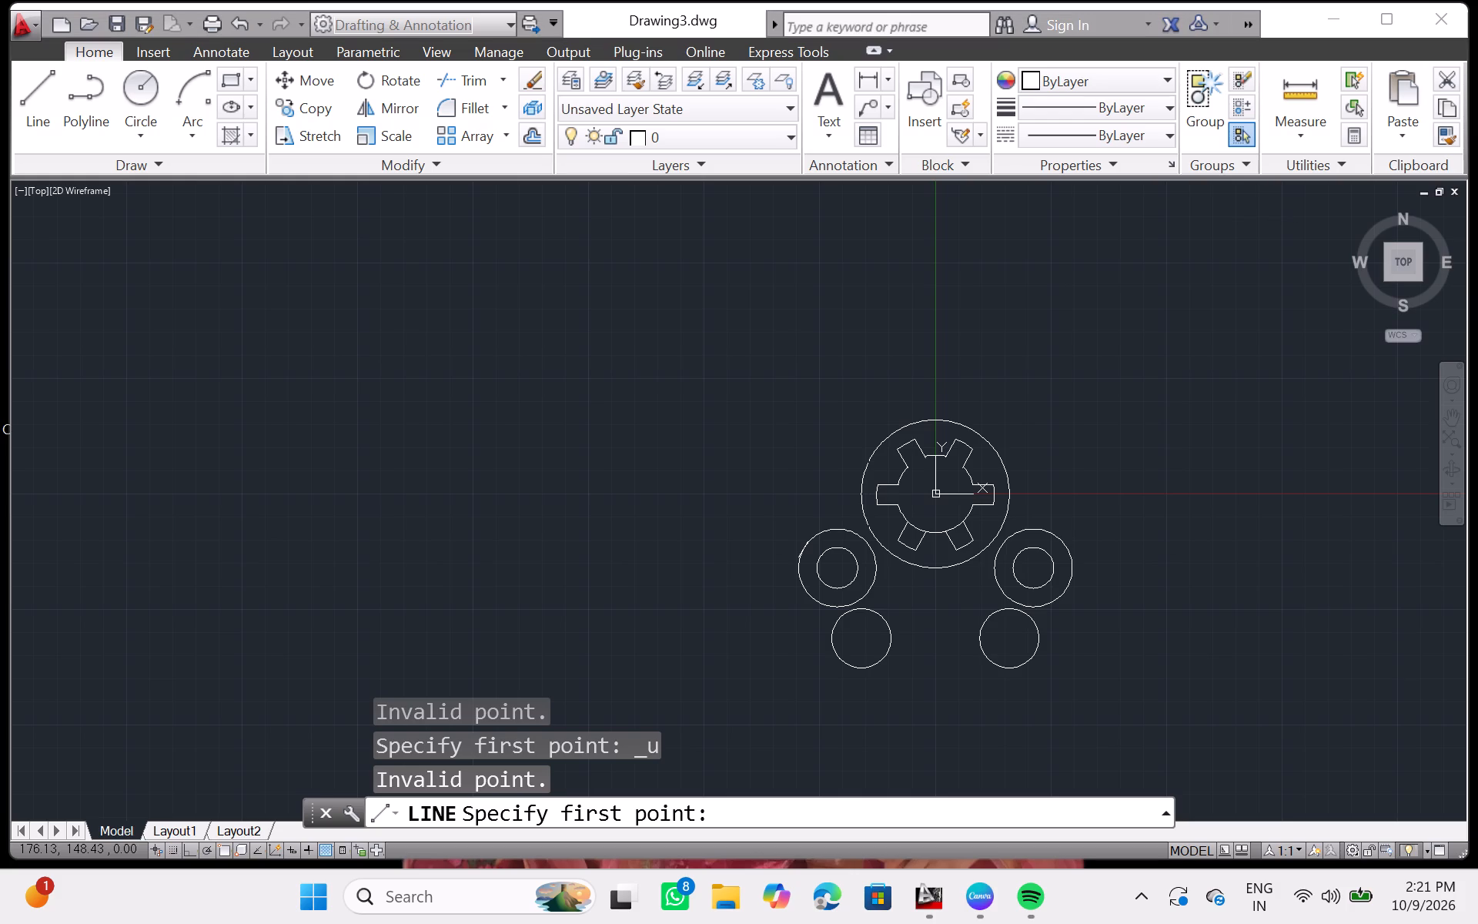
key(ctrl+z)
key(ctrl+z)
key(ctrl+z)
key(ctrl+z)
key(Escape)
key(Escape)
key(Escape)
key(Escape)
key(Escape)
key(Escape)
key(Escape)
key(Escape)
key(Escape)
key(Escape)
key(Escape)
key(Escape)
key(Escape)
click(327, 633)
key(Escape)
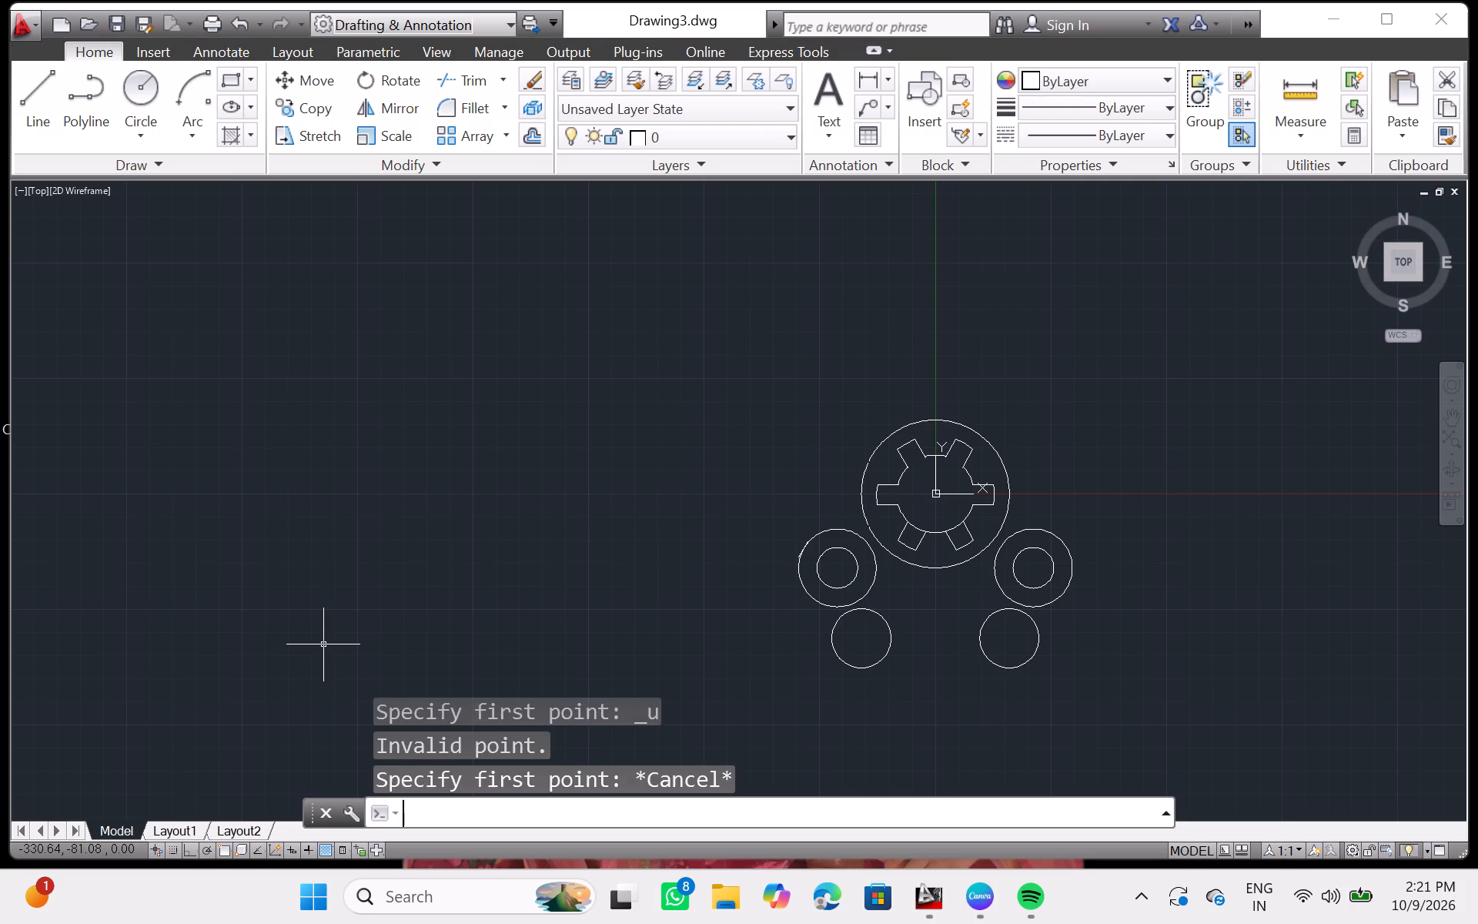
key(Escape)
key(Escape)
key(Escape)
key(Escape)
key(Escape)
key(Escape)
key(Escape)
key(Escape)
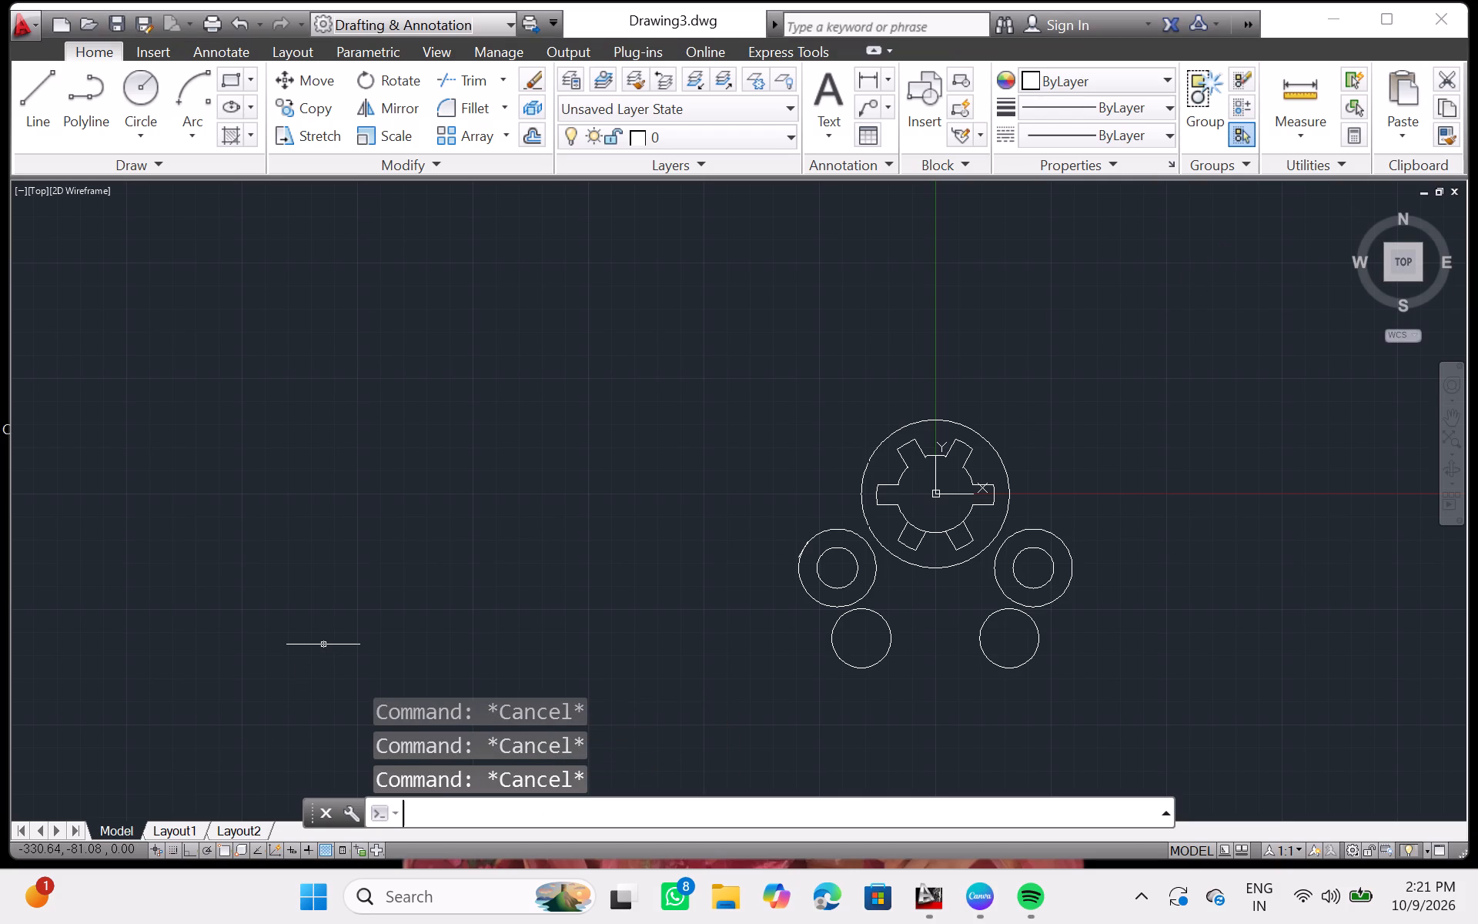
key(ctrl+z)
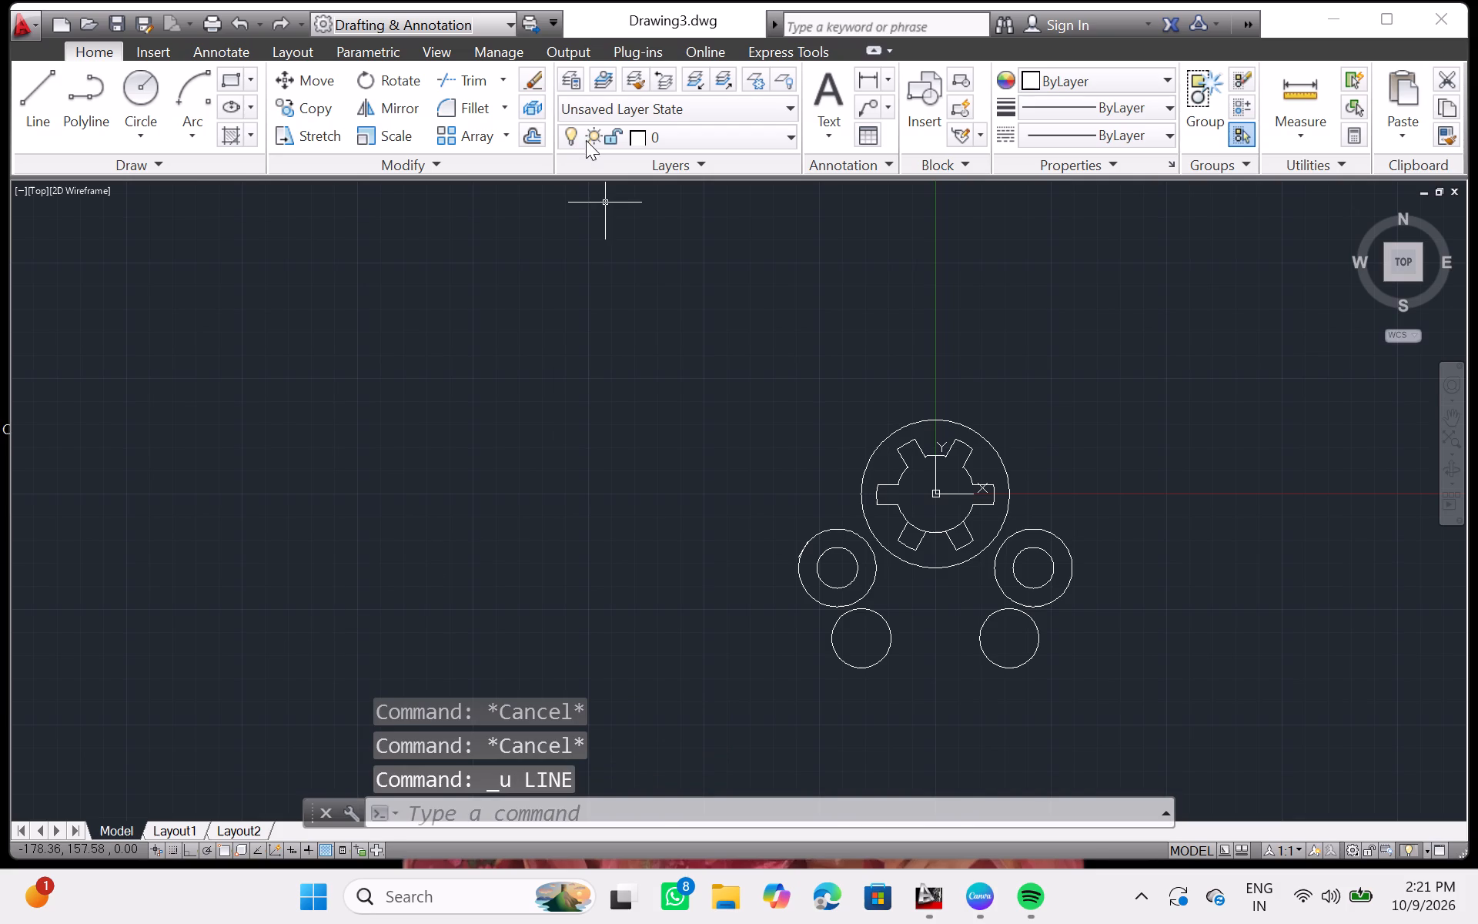
Draw a single straight line from the hub circle's upper-left edge to the left side of the left boss's outer circle.
key(l)
key(Return)
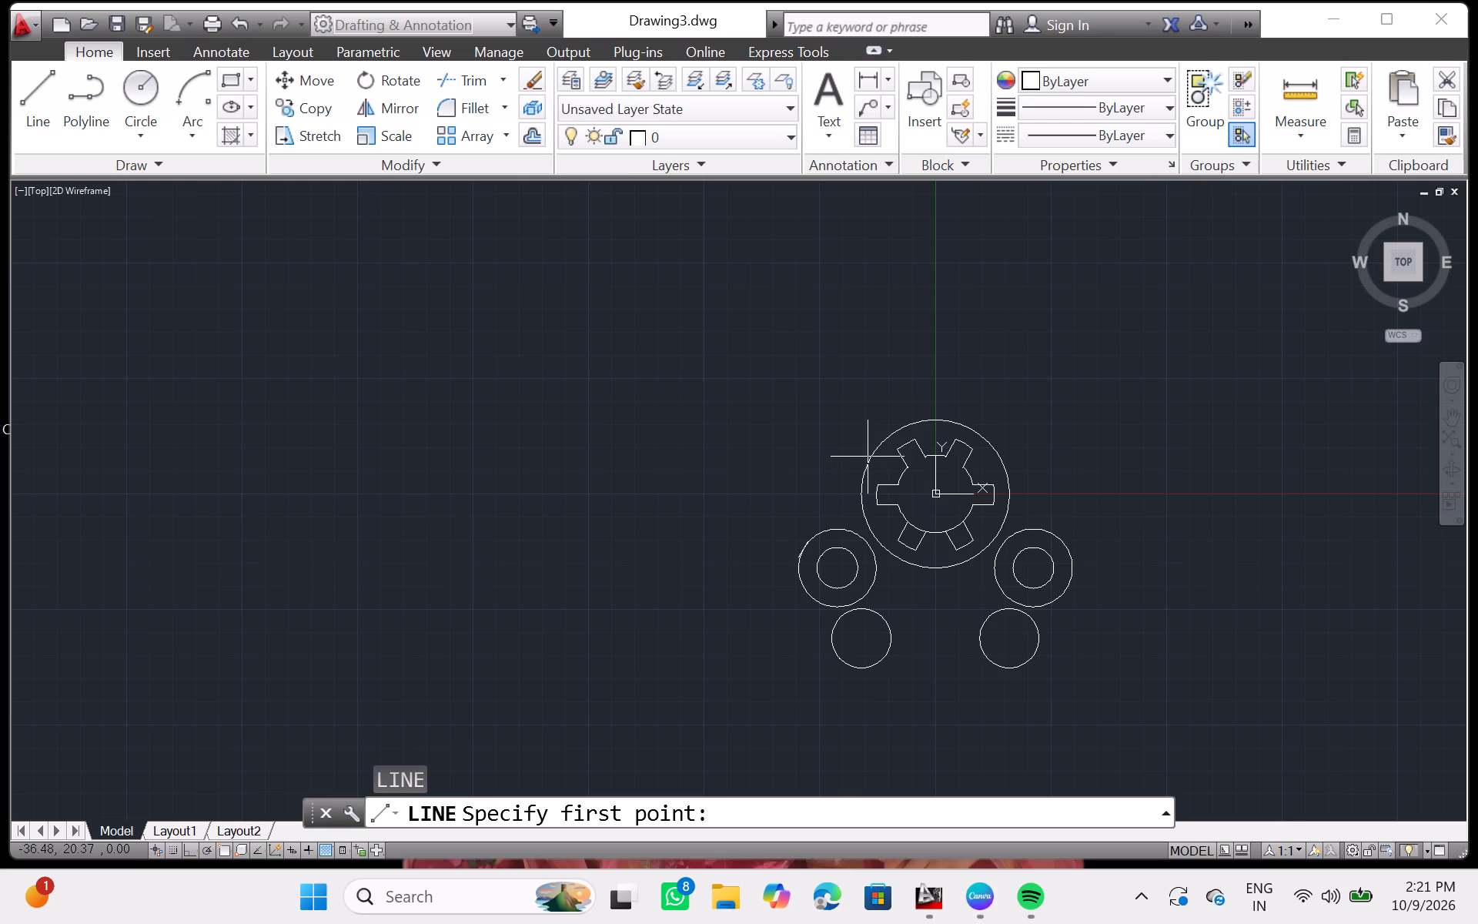
drag(870, 457, 848, 489)
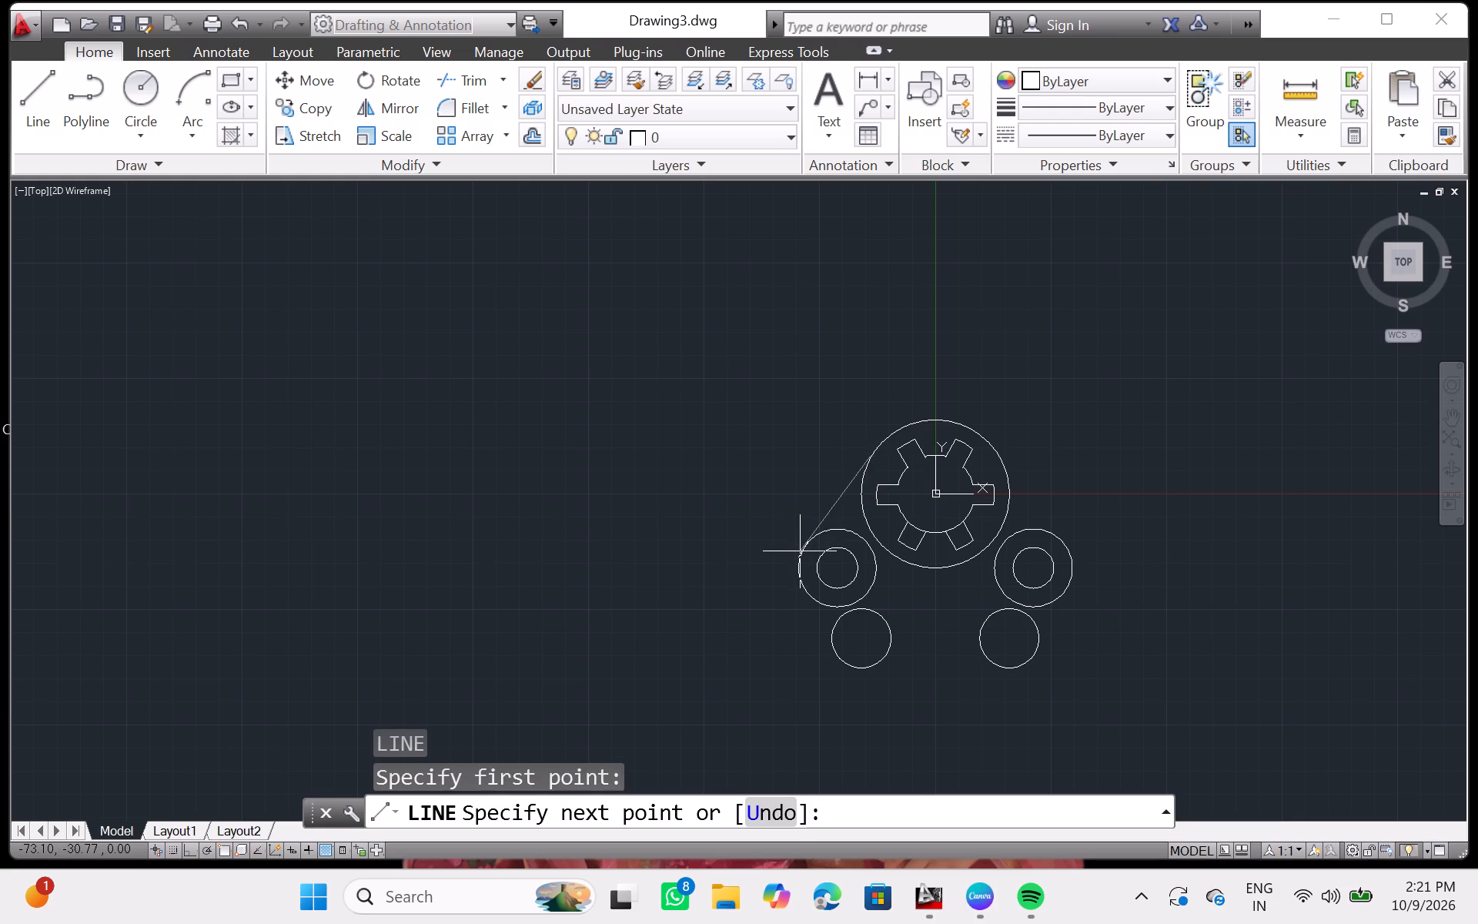
click(800, 554)
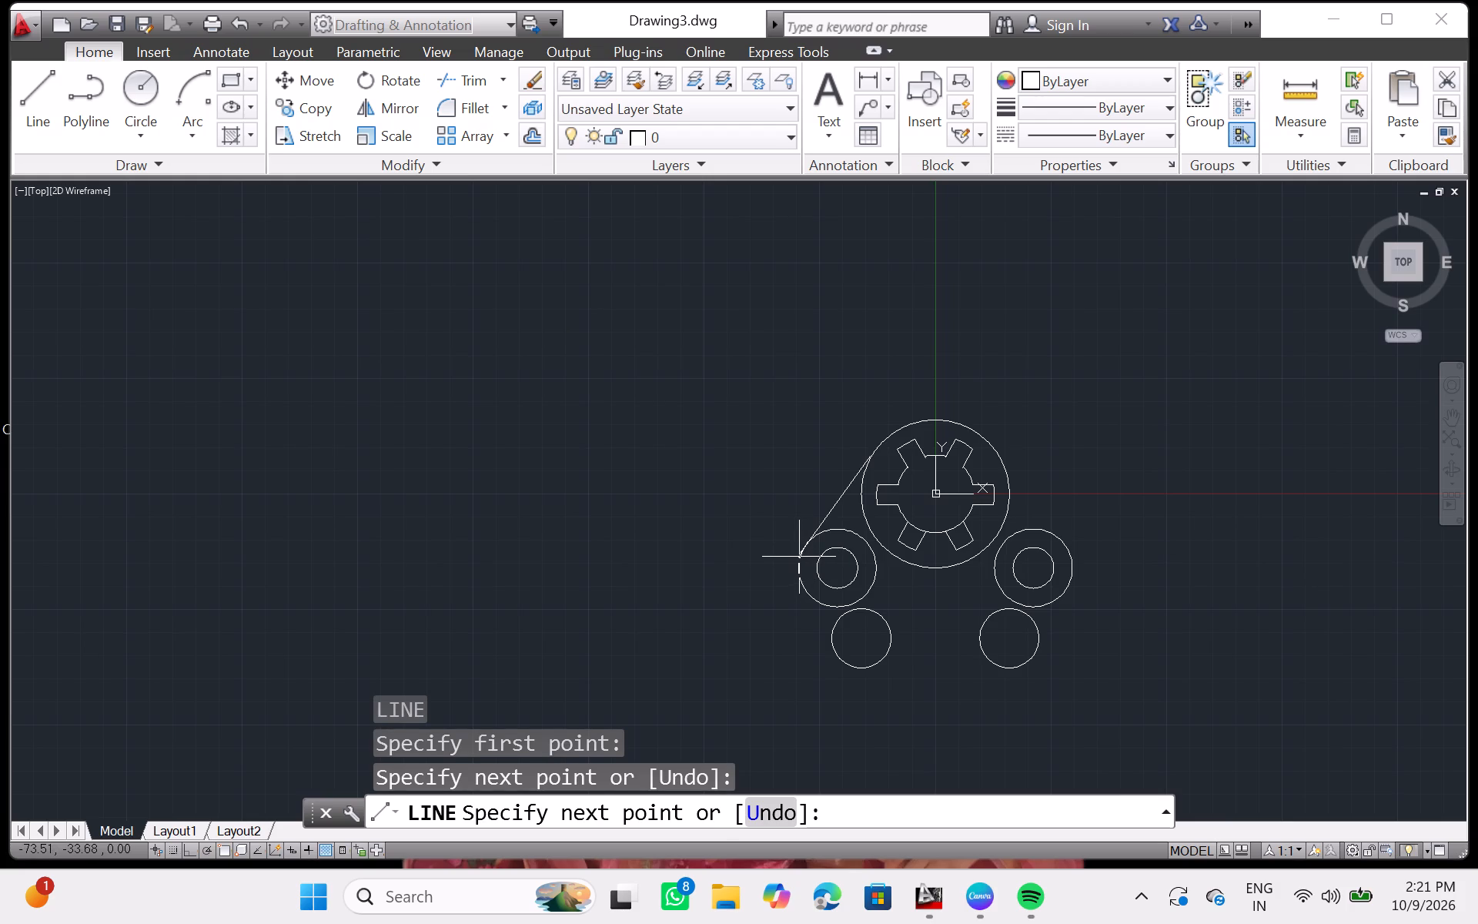
key(Return)
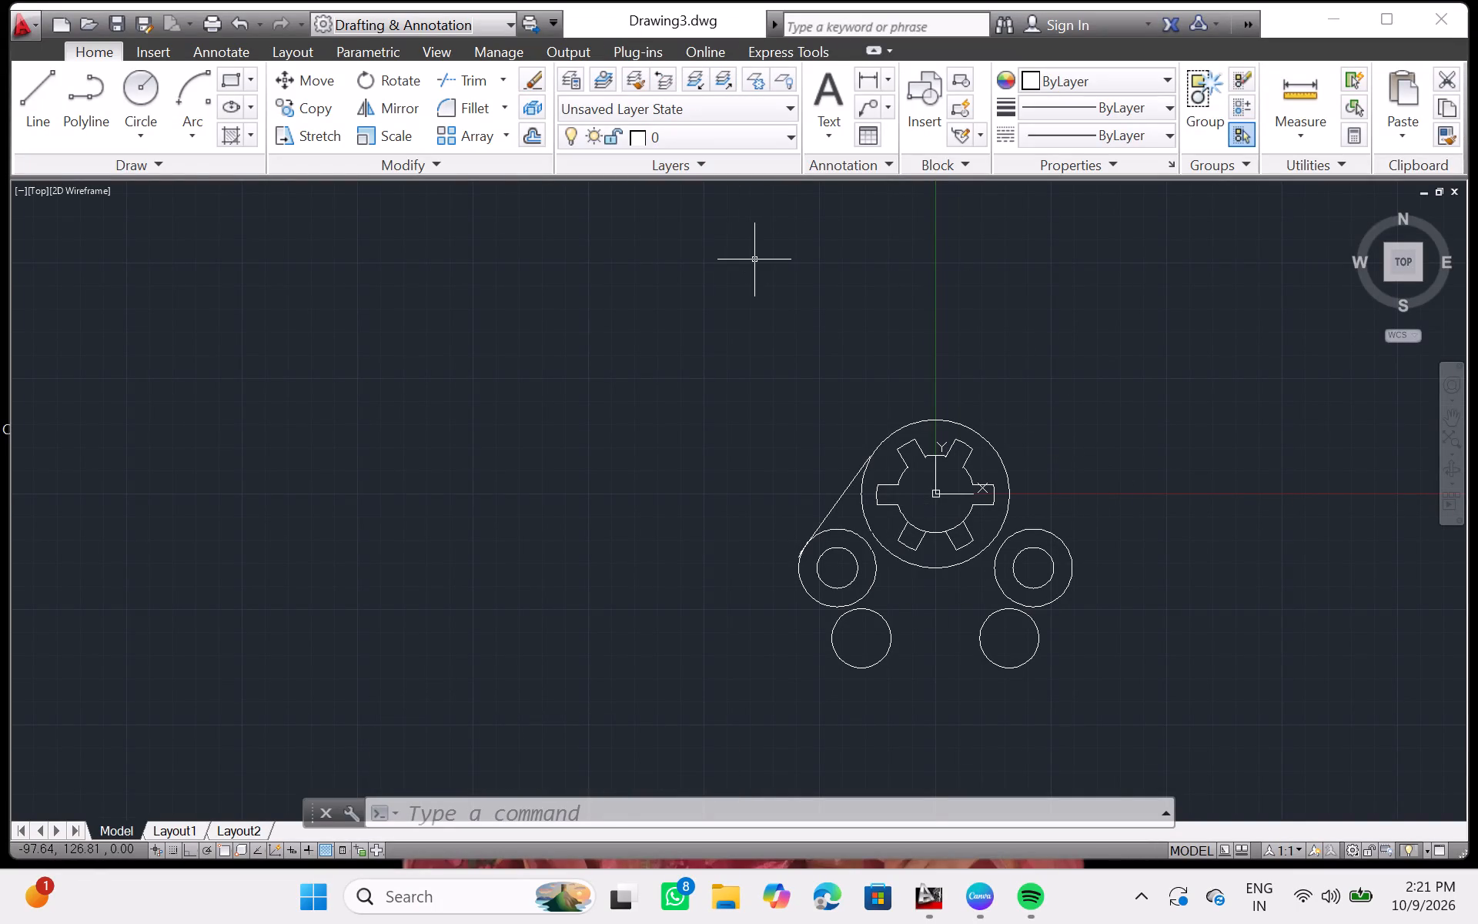
Draw a straight line from the left boss's outer circle, on its left side, to the left edge of the lower-left small circle.
key(l)
key(Return)
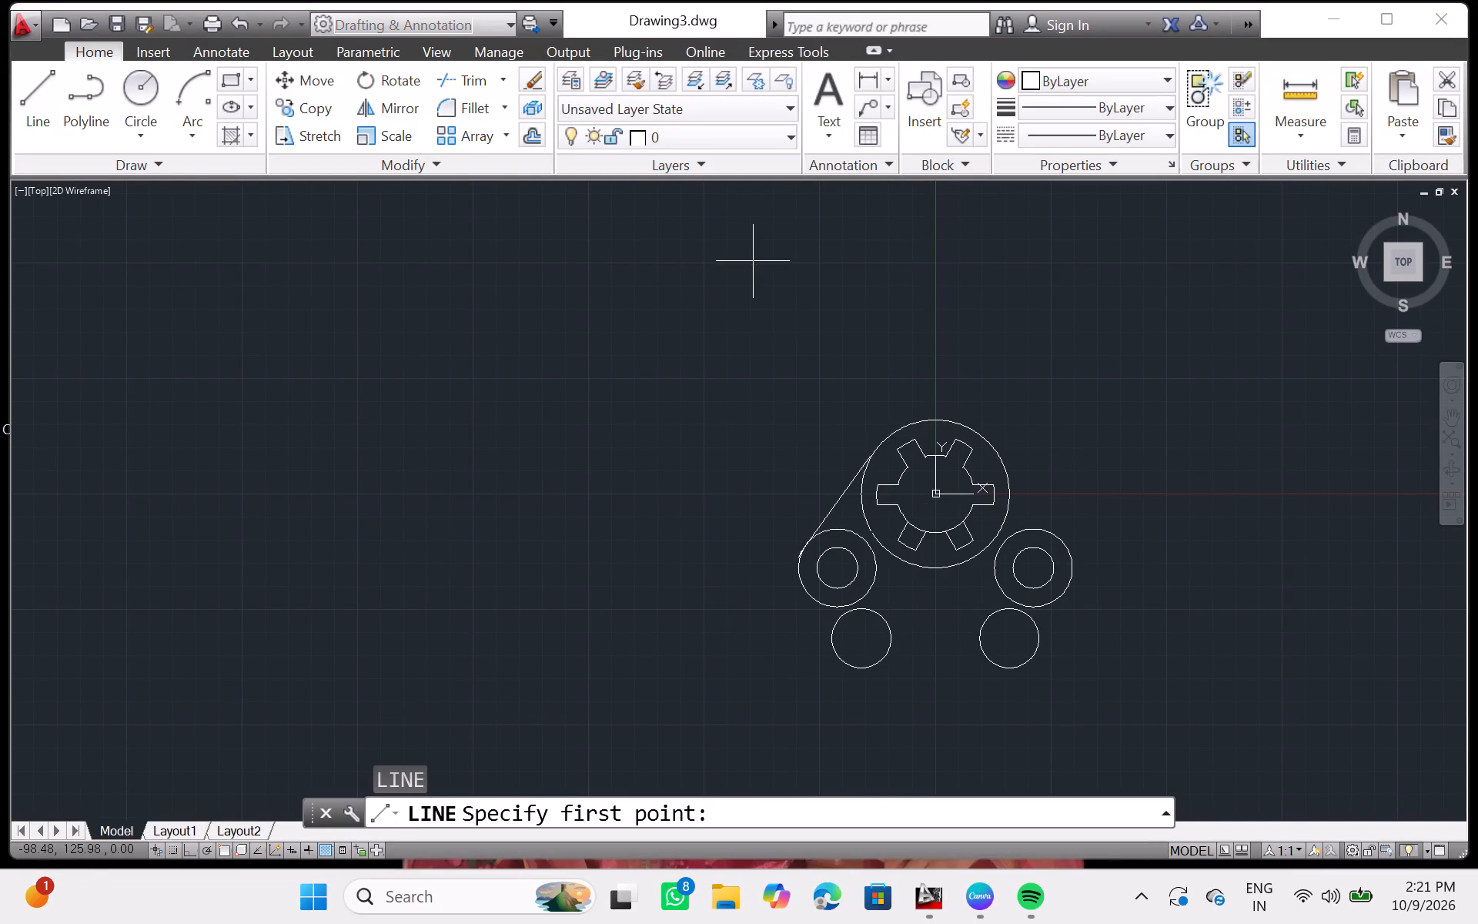
click(798, 575)
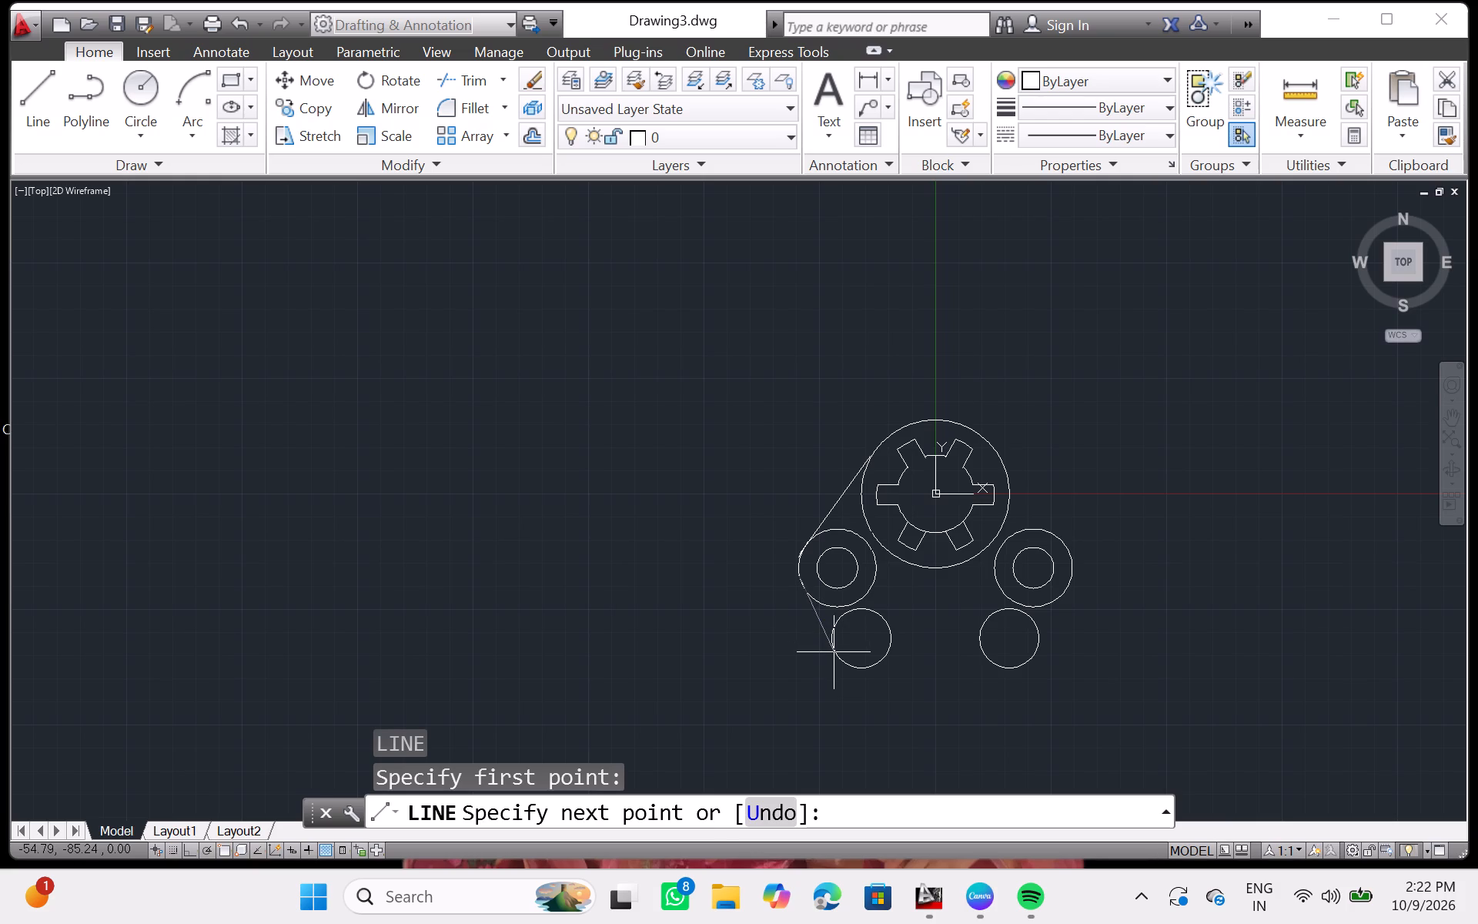
click(834, 652)
key(Return)
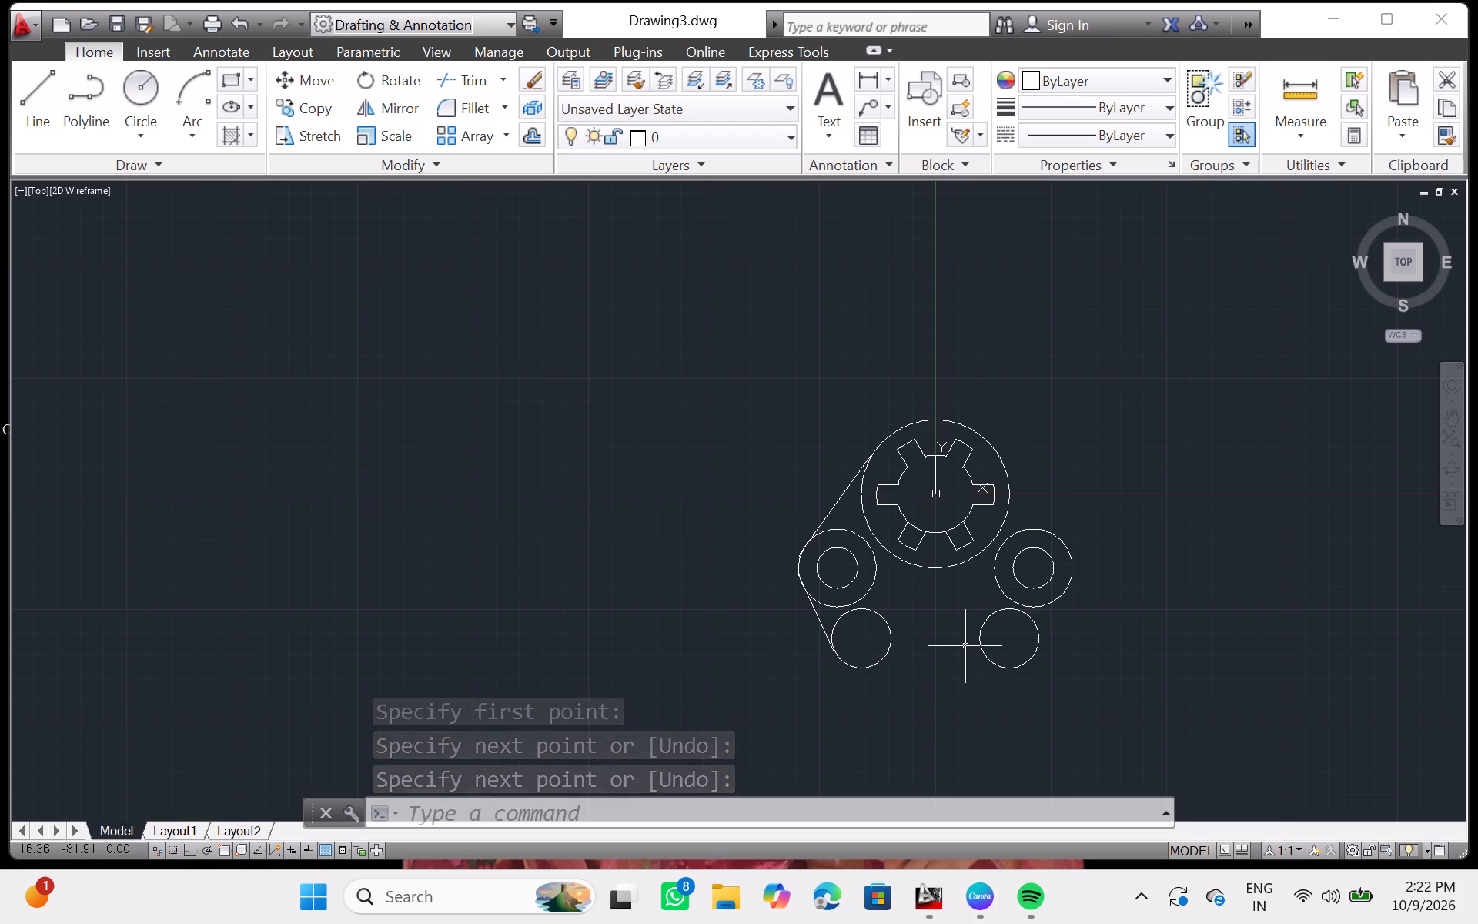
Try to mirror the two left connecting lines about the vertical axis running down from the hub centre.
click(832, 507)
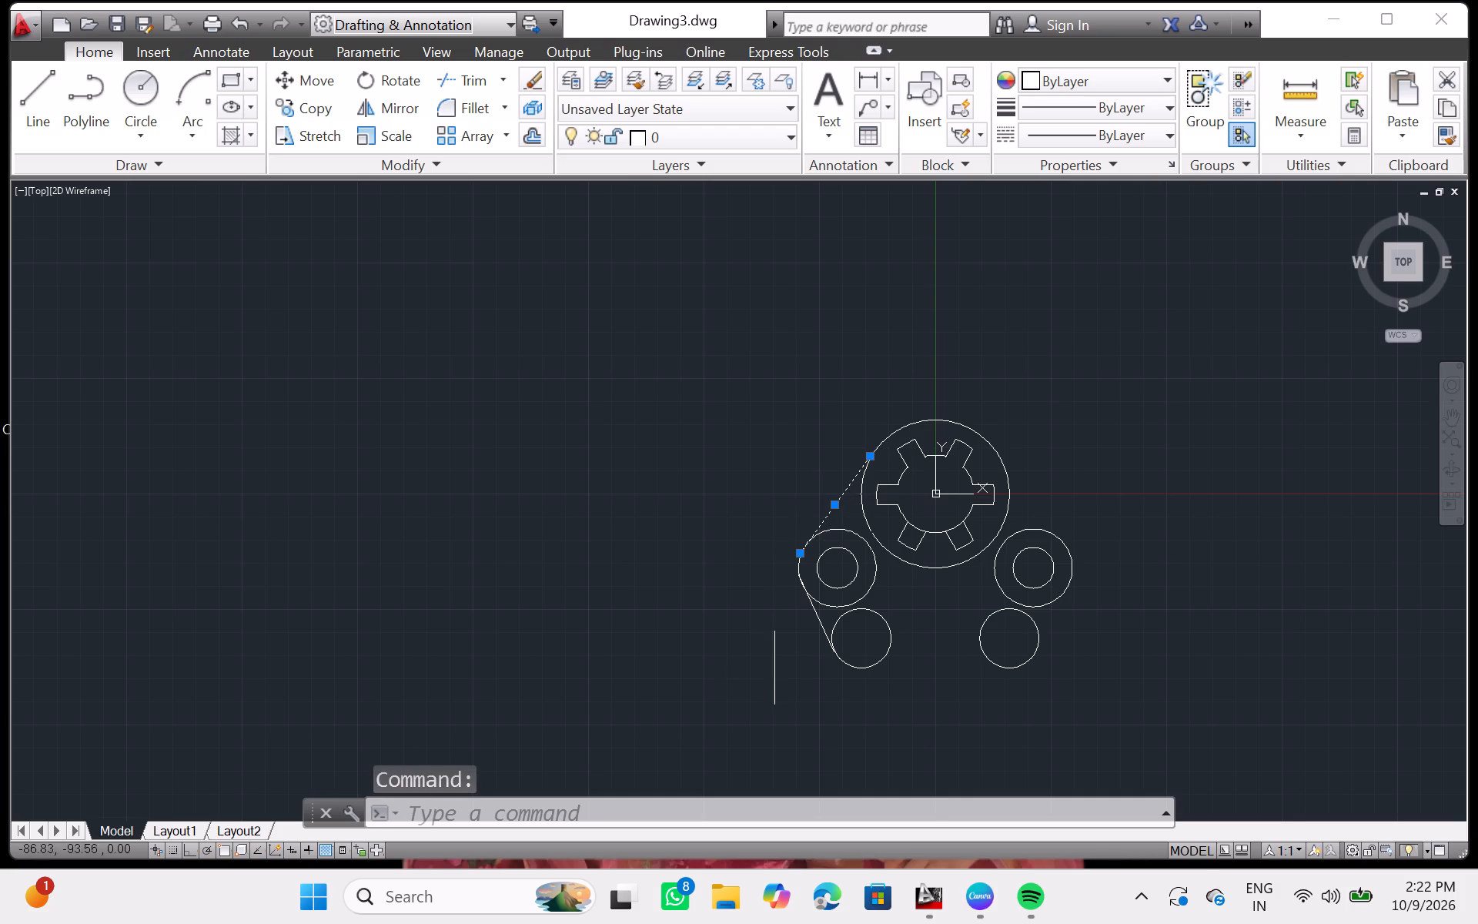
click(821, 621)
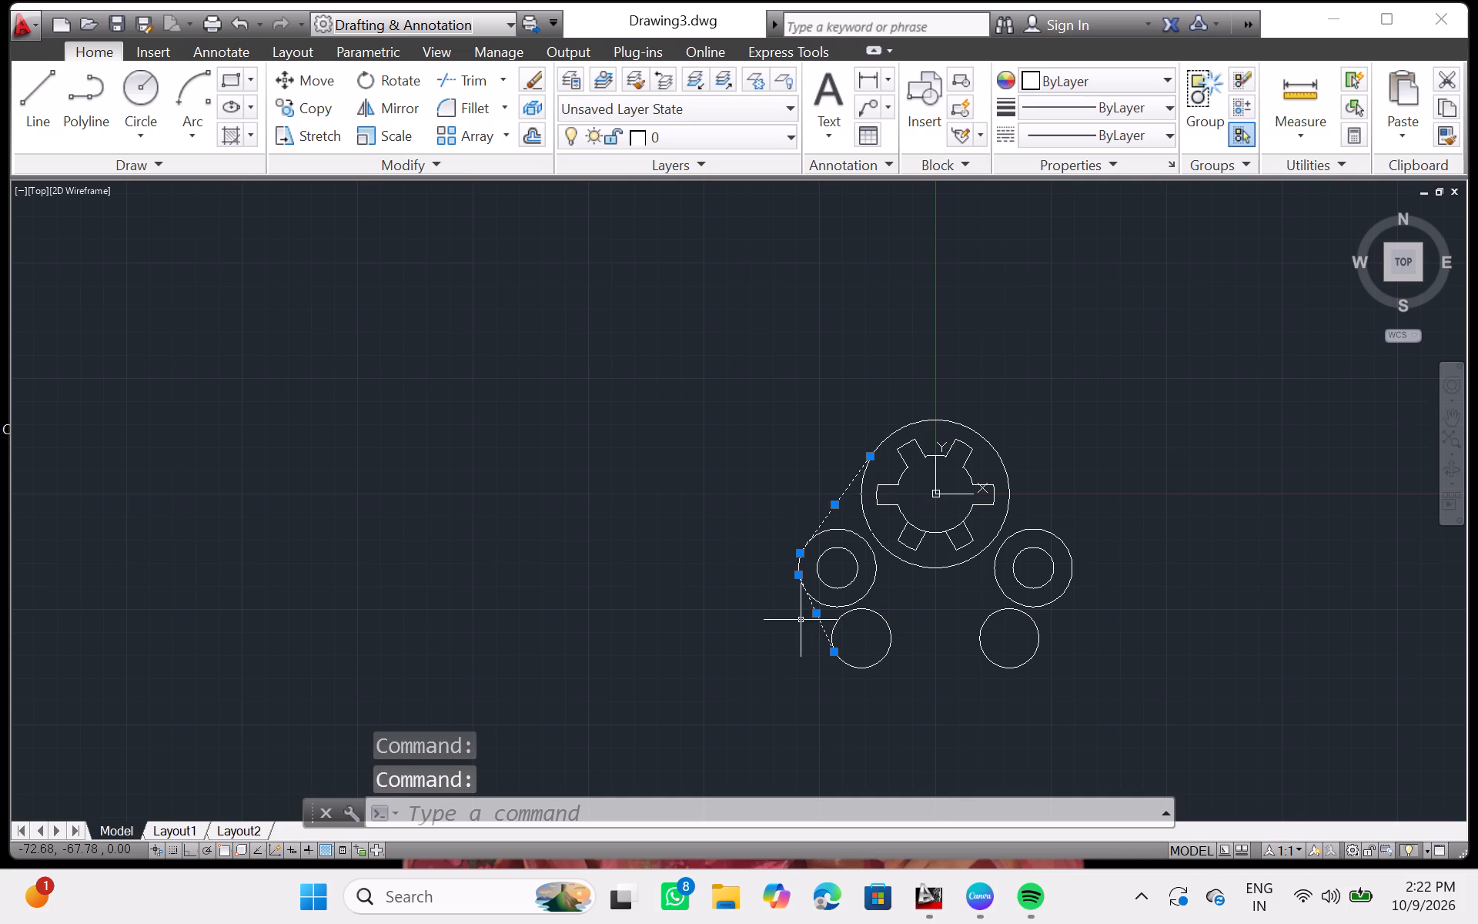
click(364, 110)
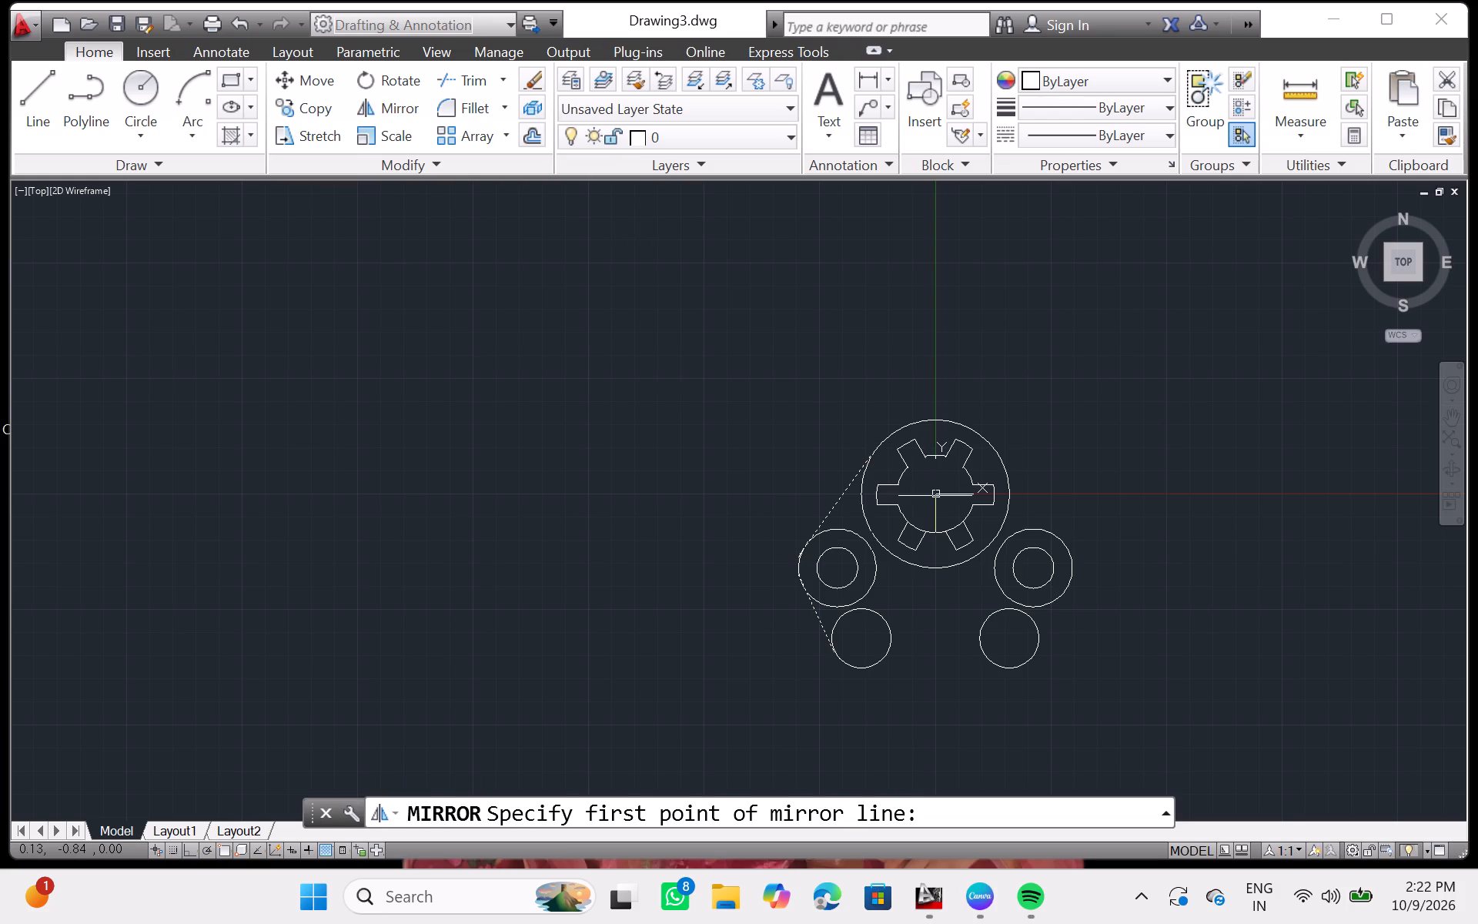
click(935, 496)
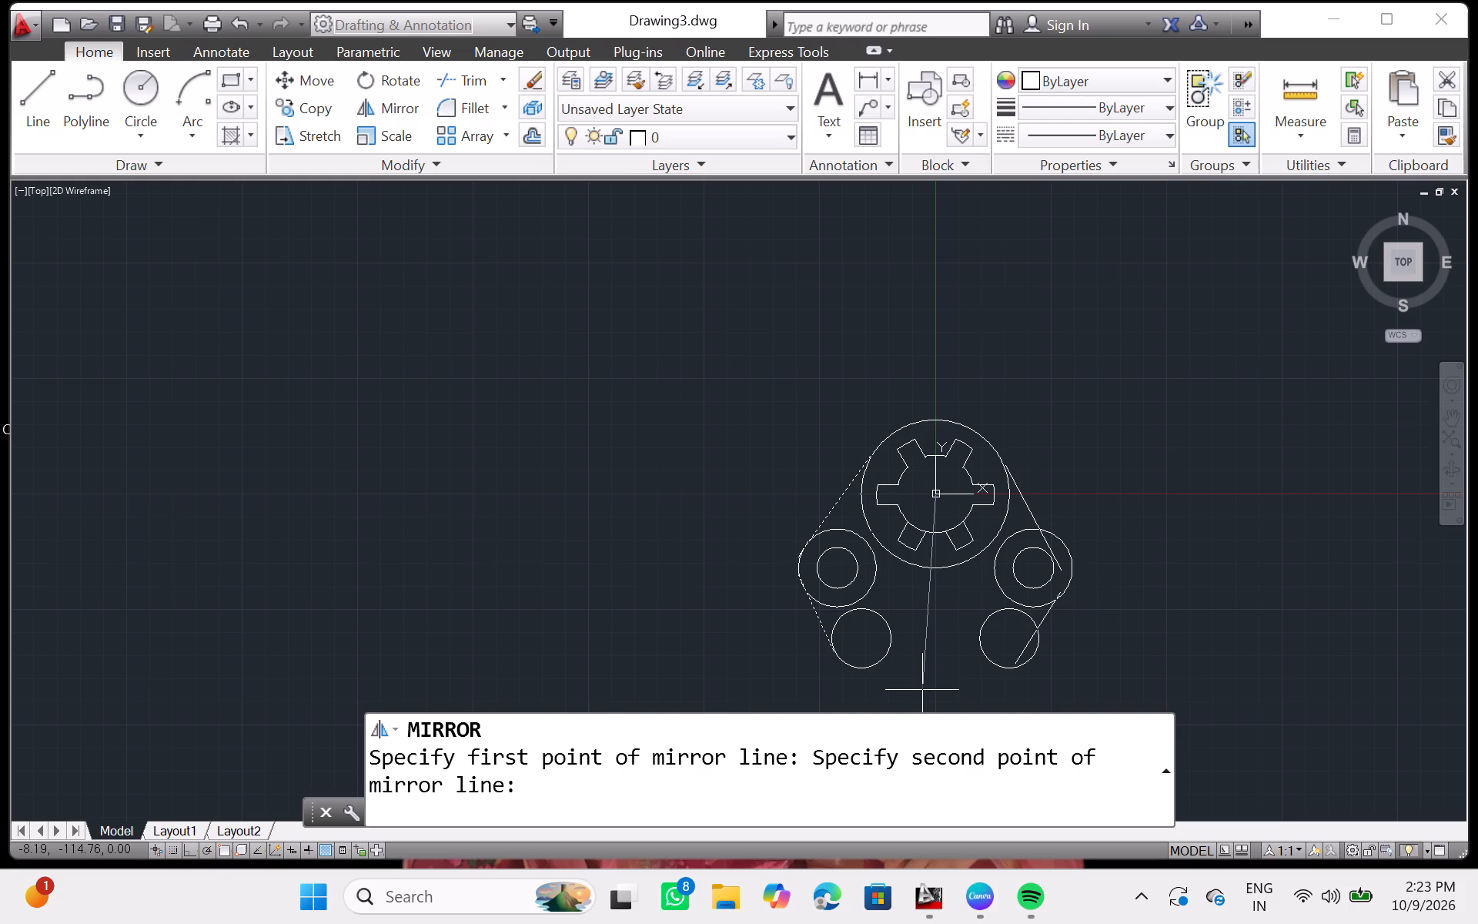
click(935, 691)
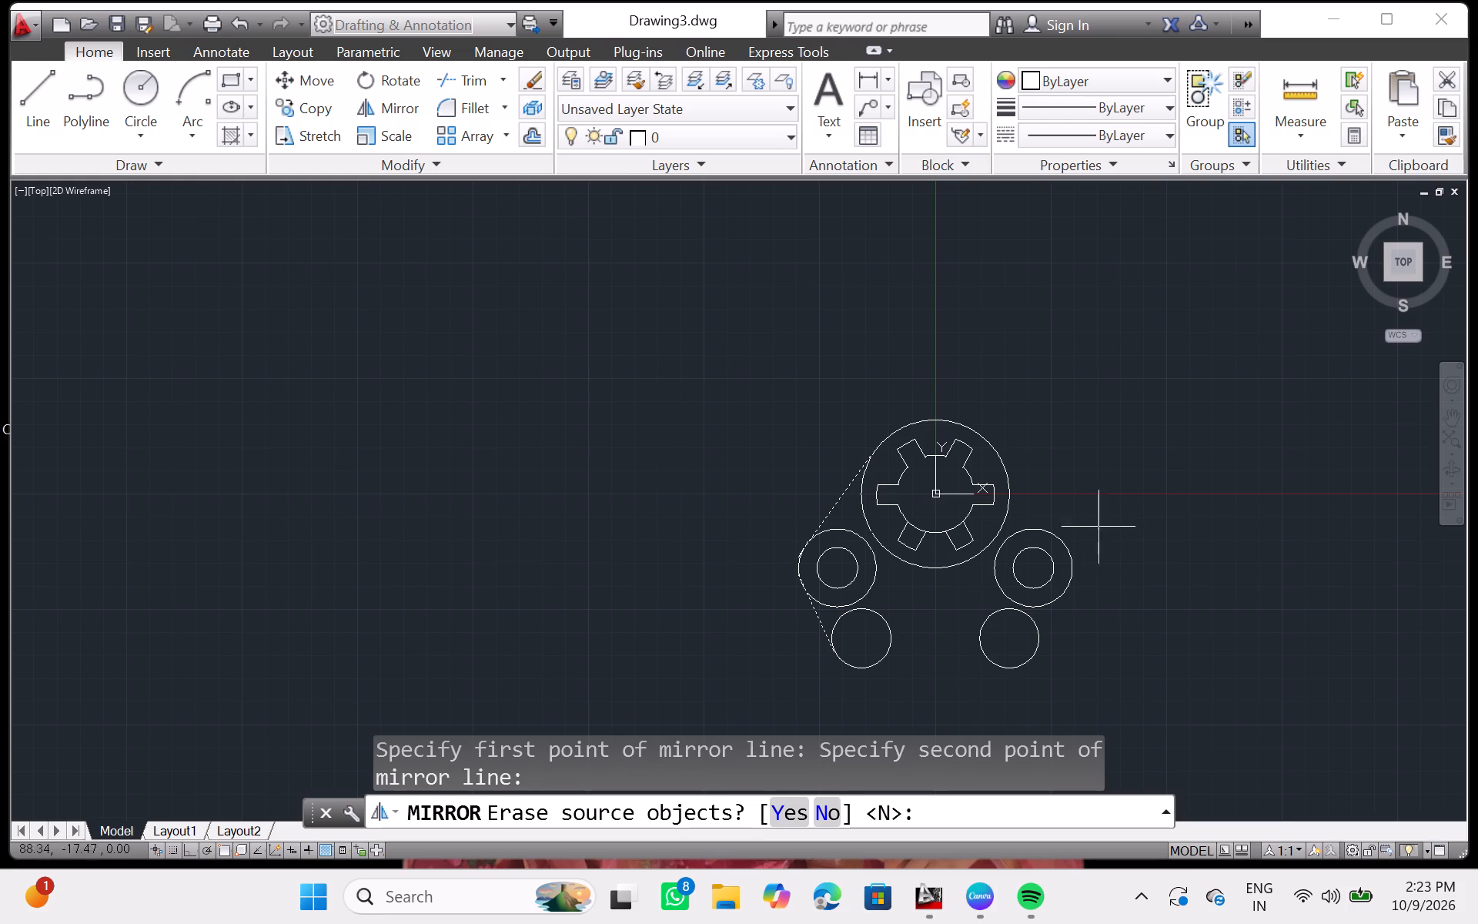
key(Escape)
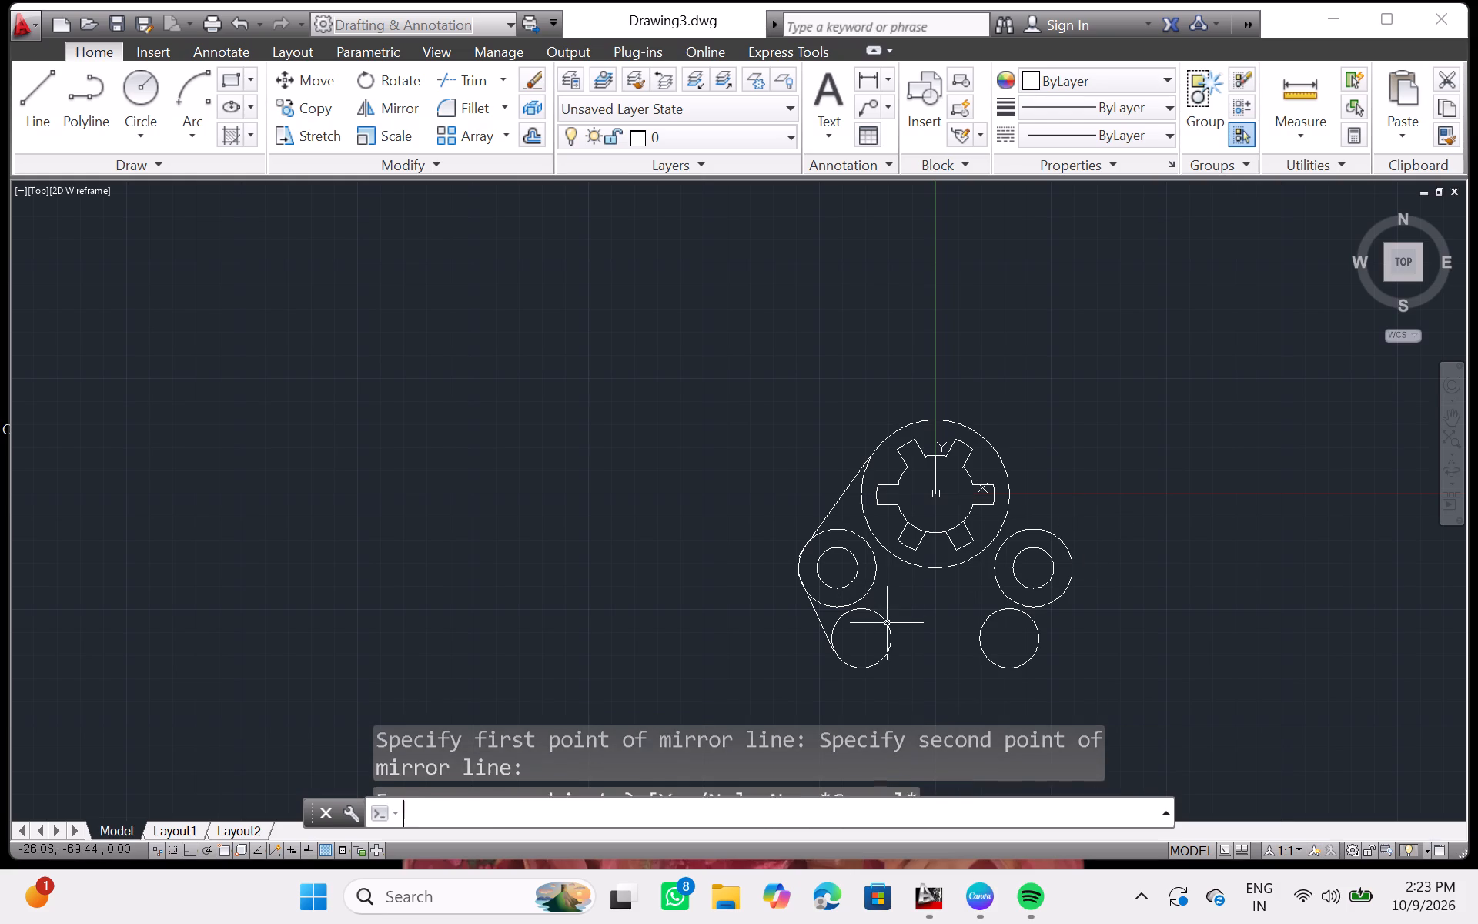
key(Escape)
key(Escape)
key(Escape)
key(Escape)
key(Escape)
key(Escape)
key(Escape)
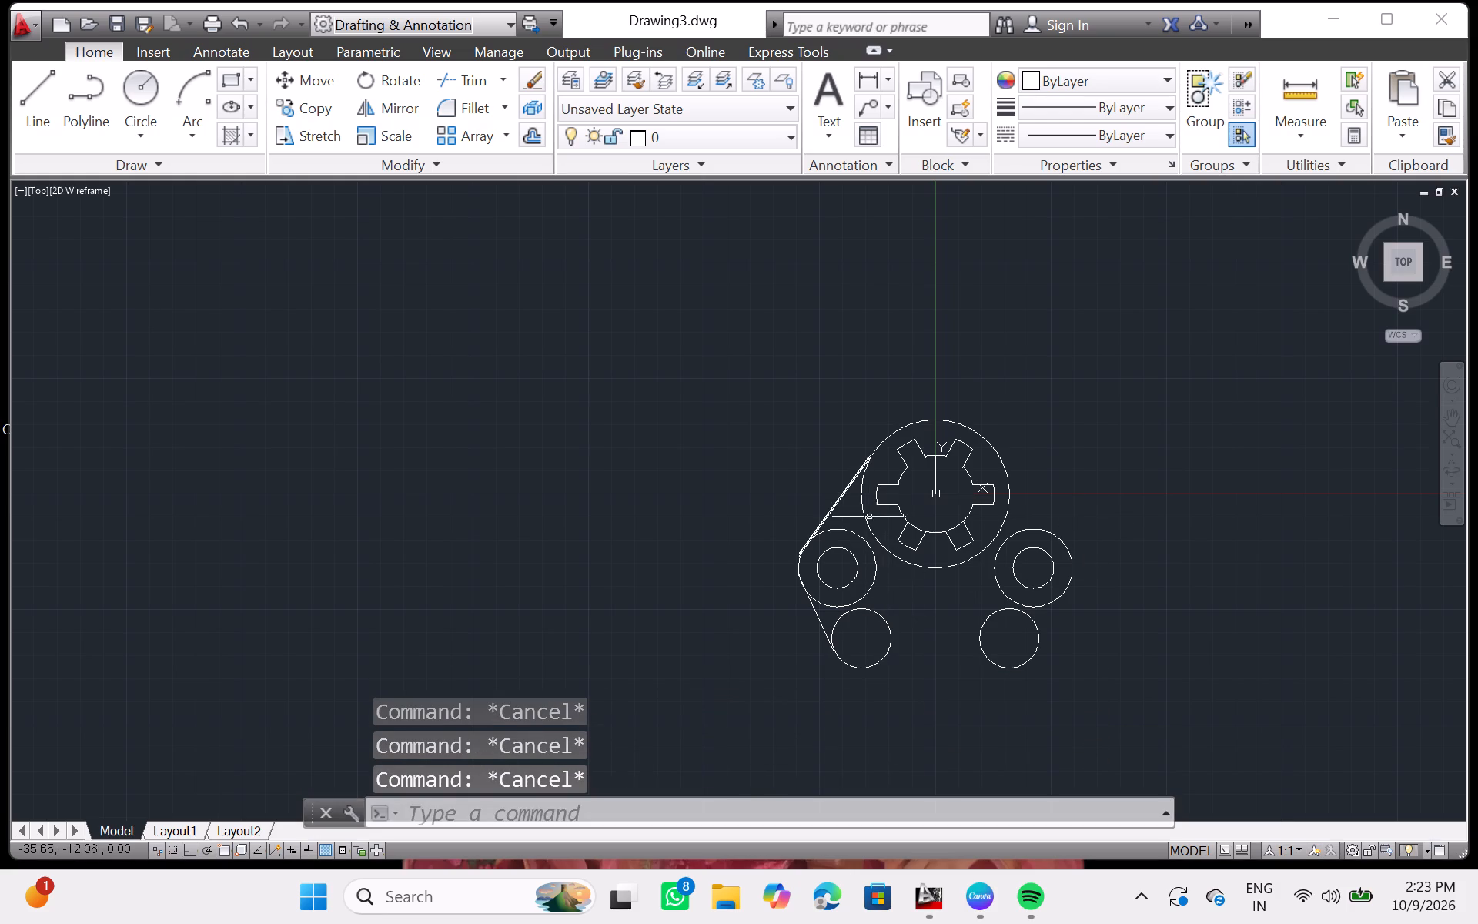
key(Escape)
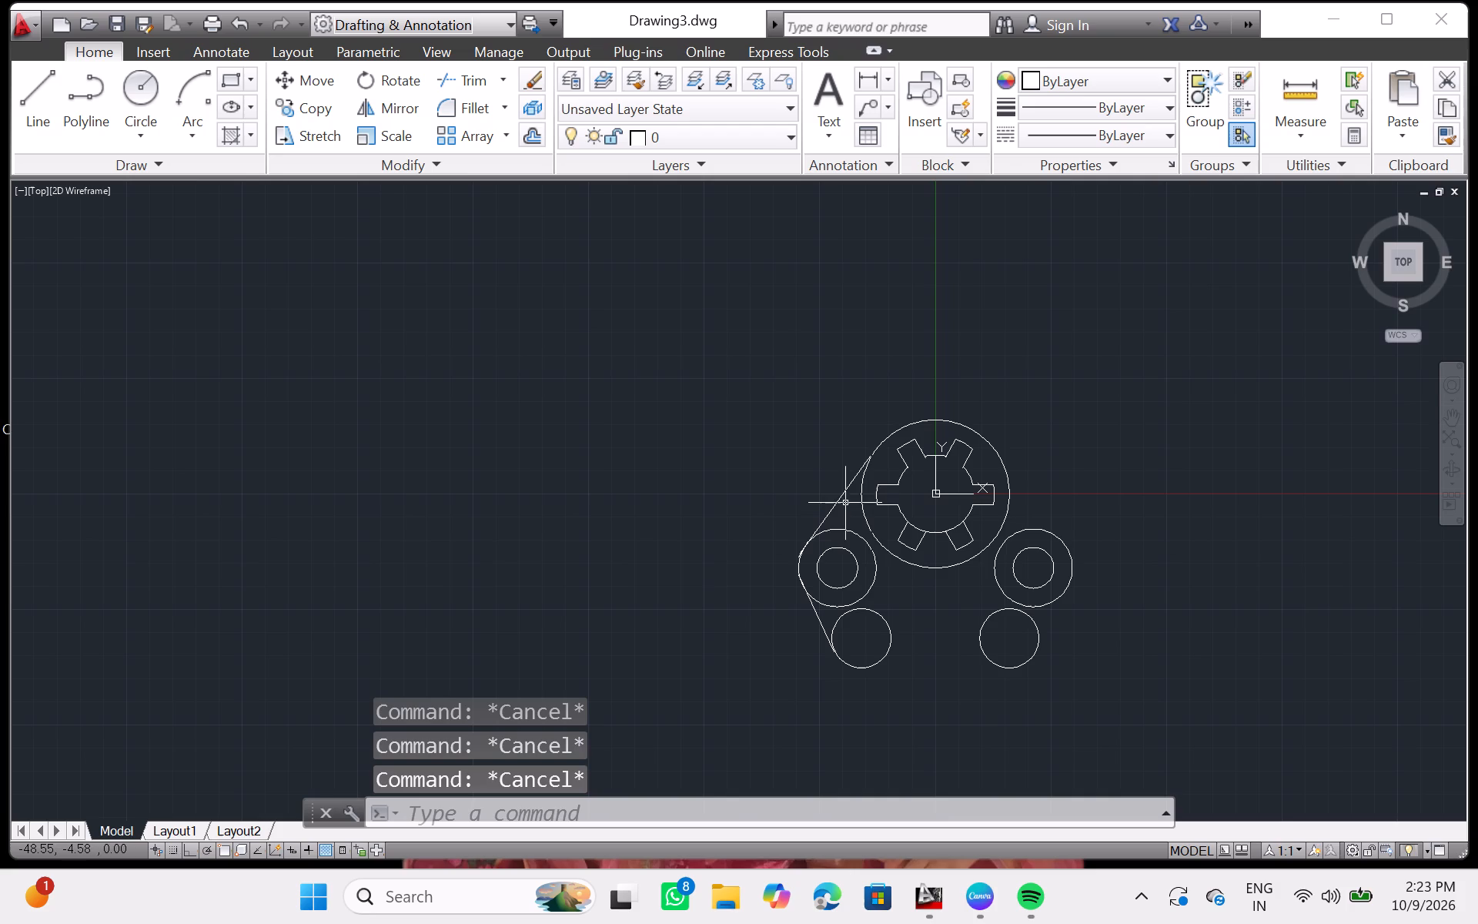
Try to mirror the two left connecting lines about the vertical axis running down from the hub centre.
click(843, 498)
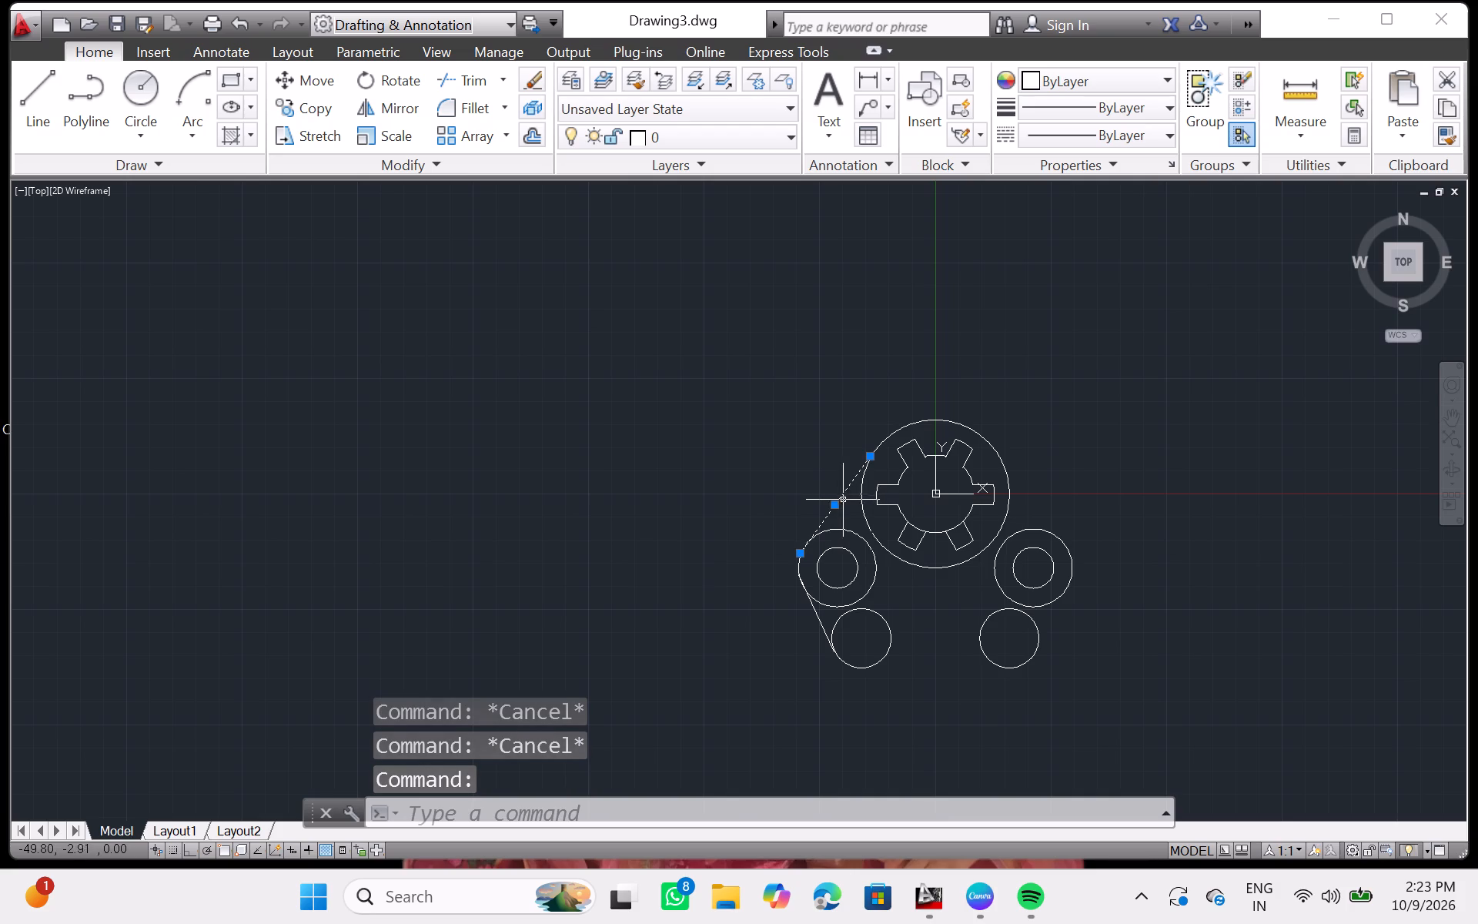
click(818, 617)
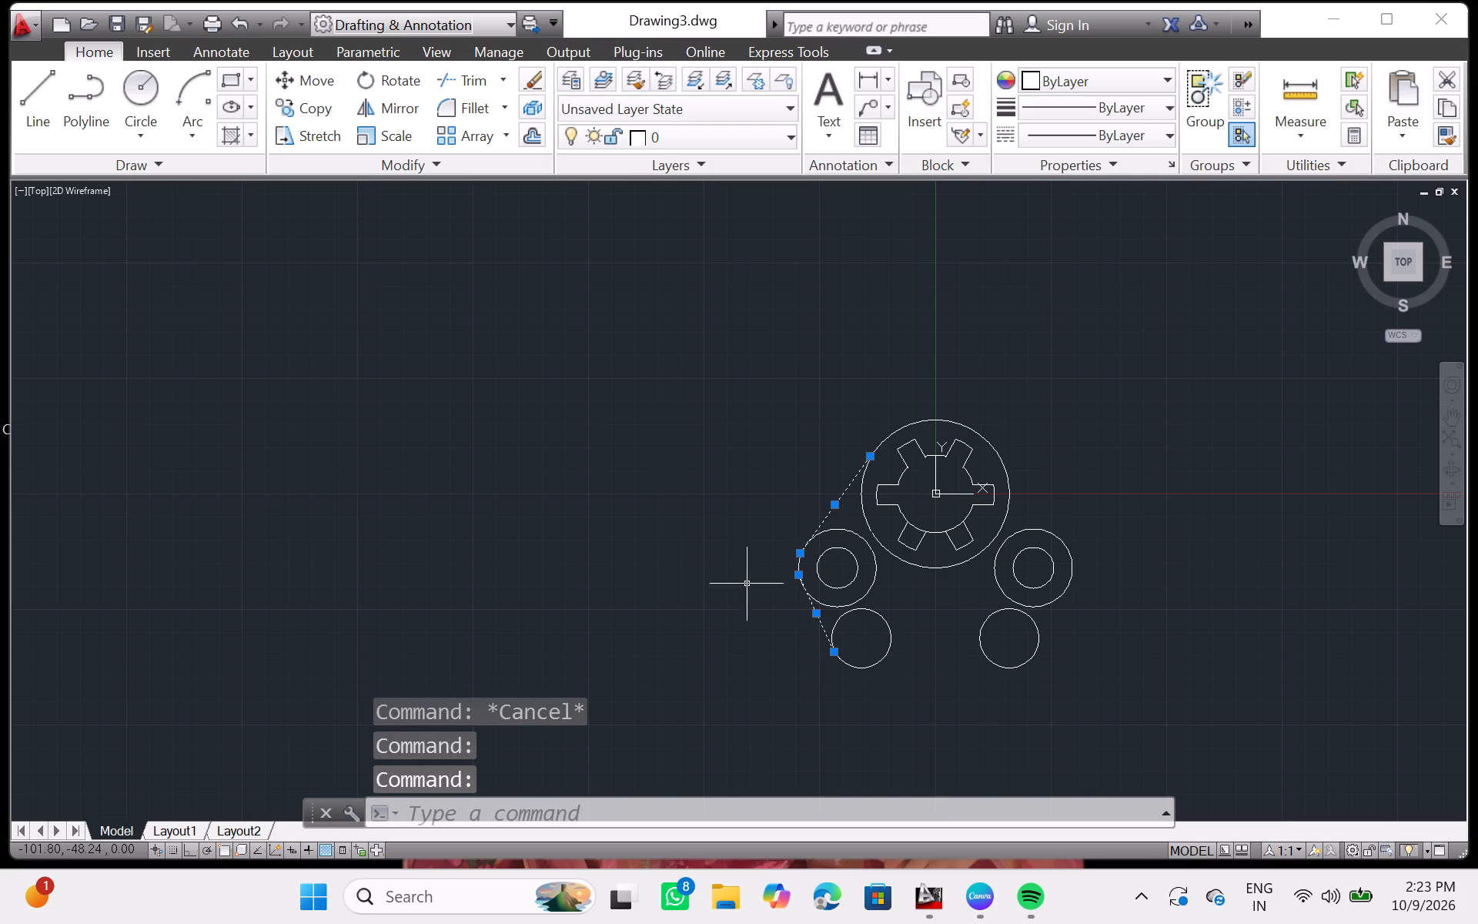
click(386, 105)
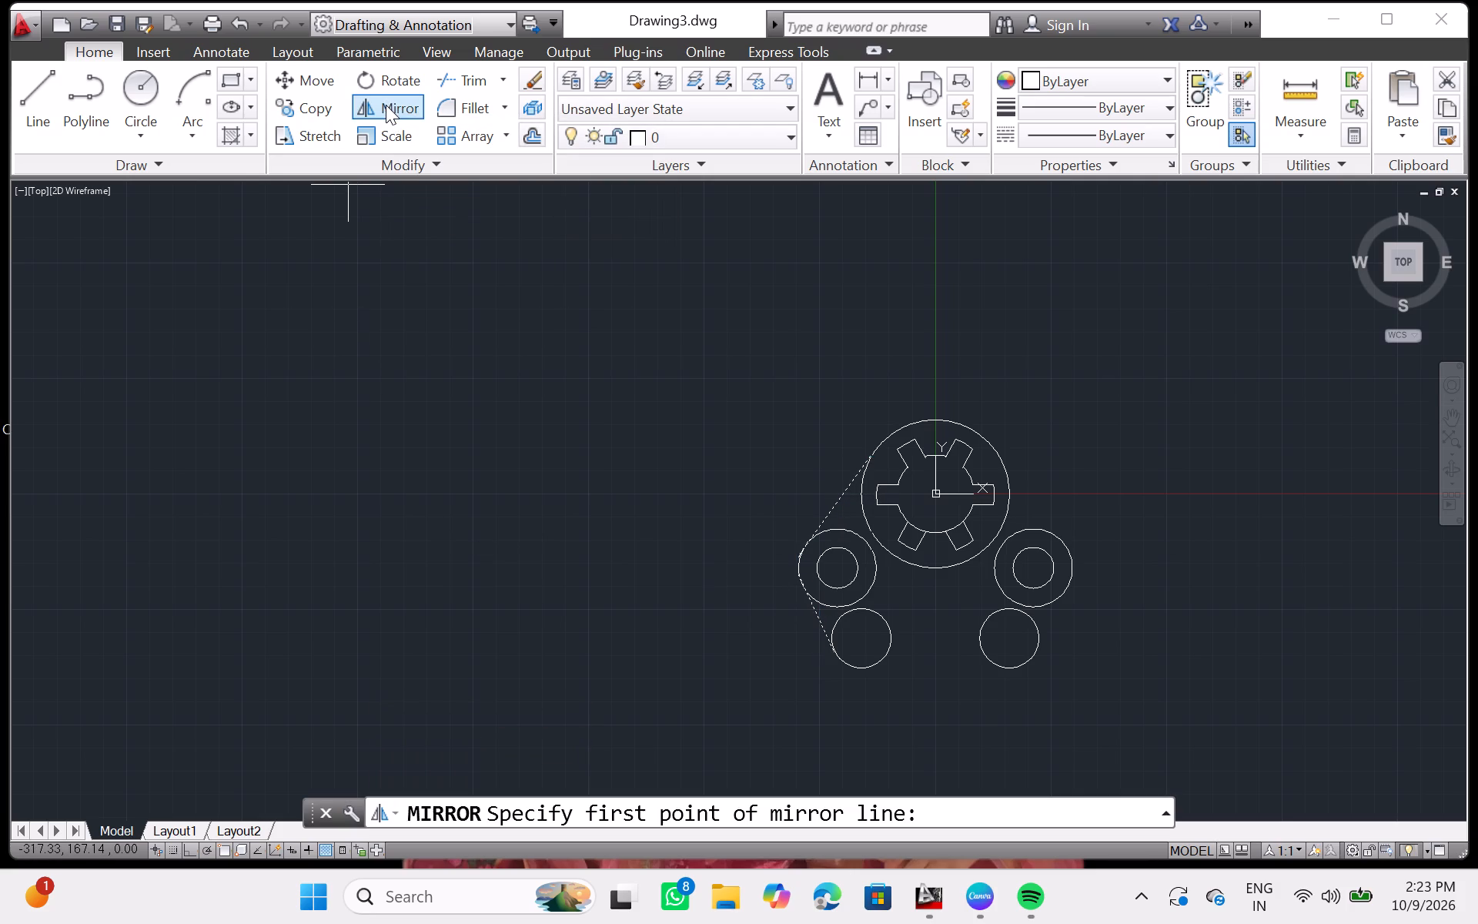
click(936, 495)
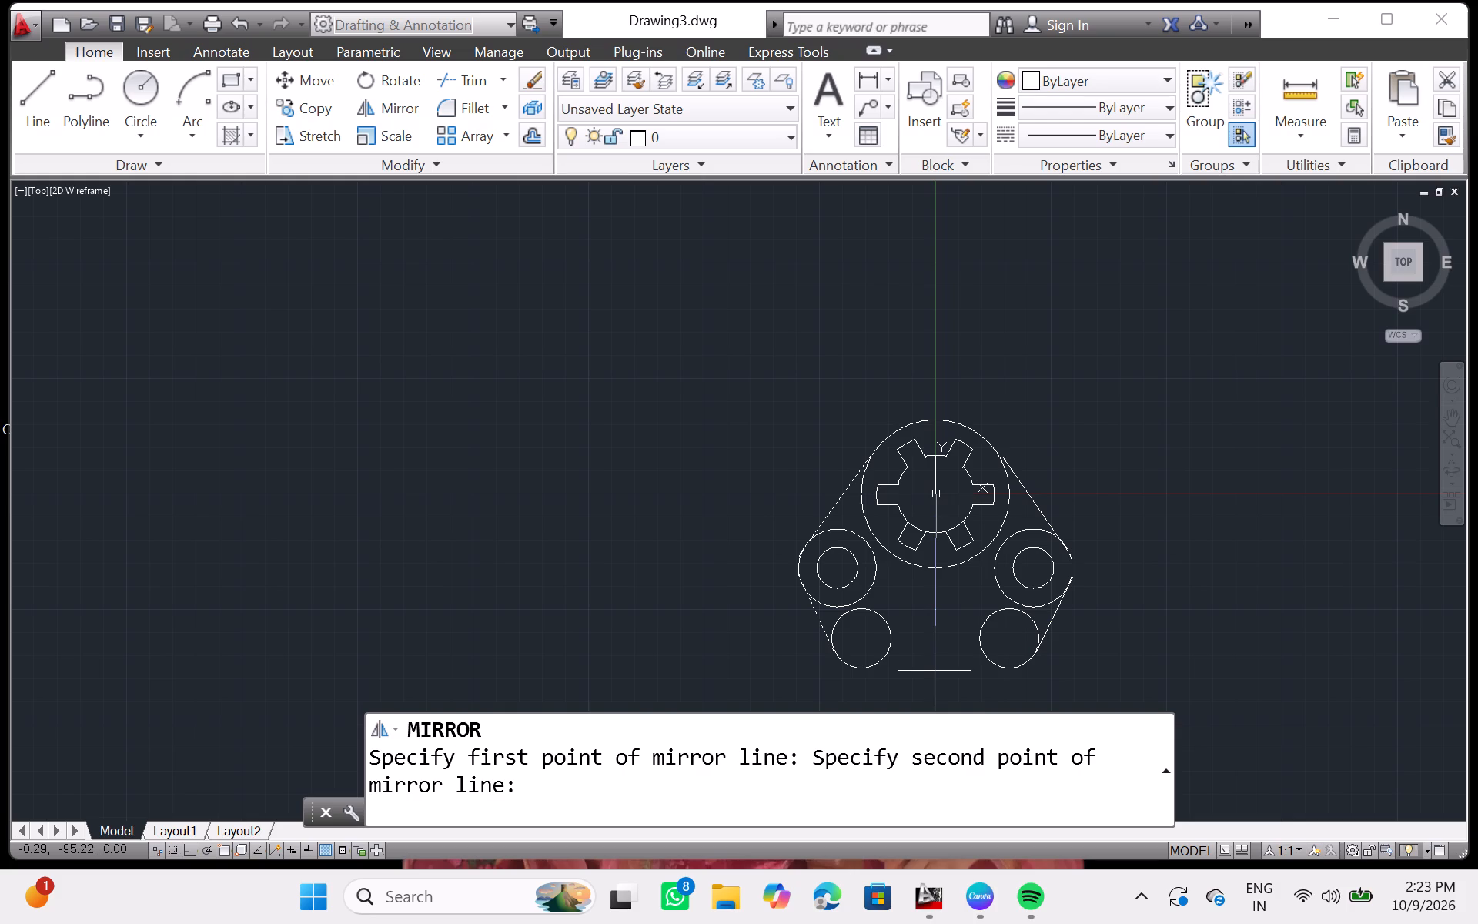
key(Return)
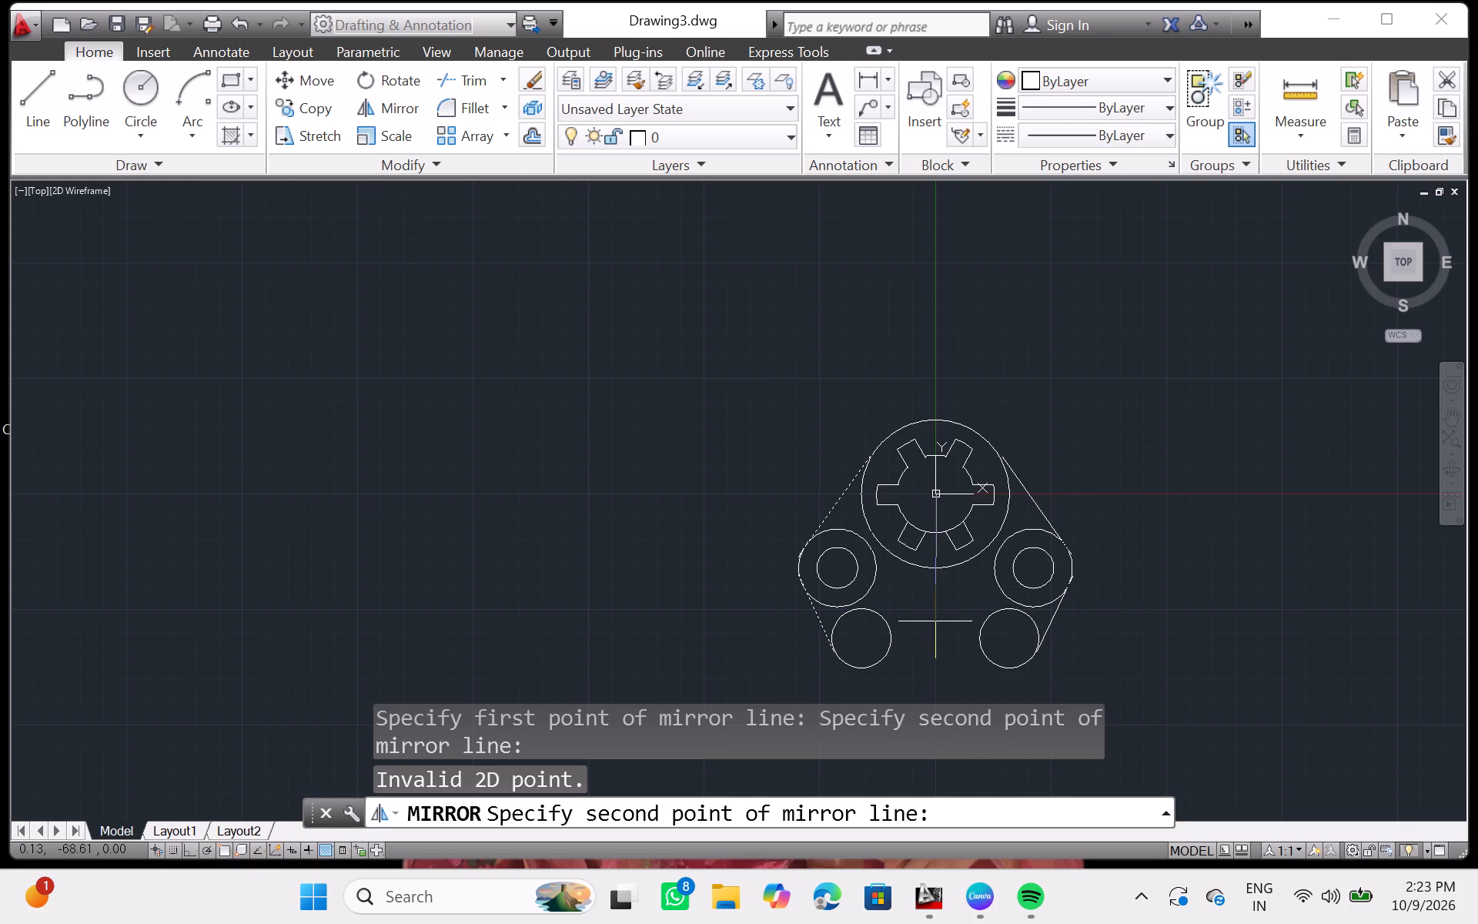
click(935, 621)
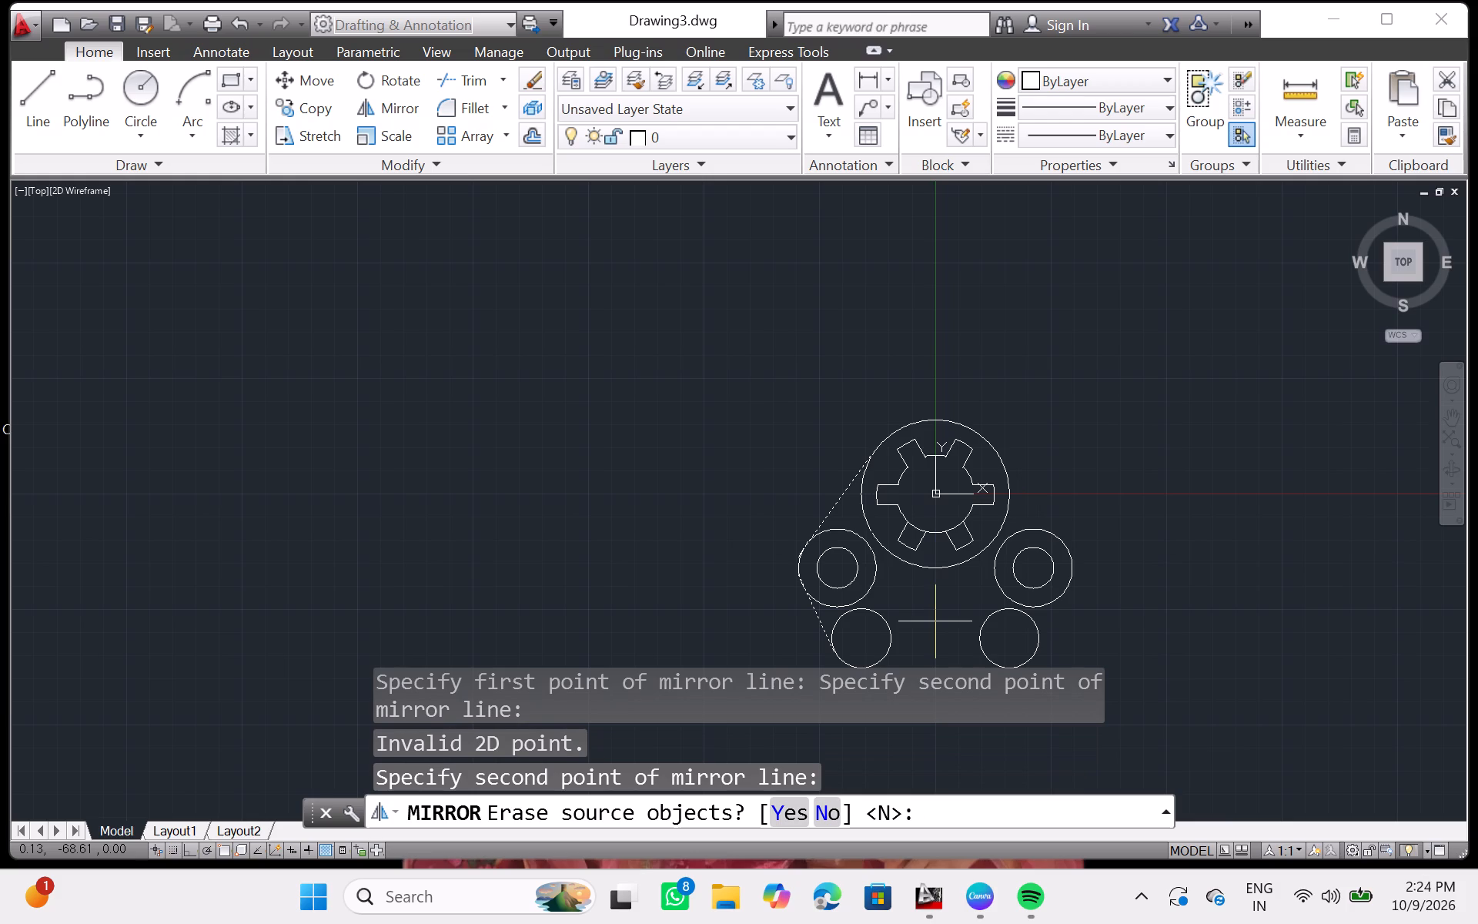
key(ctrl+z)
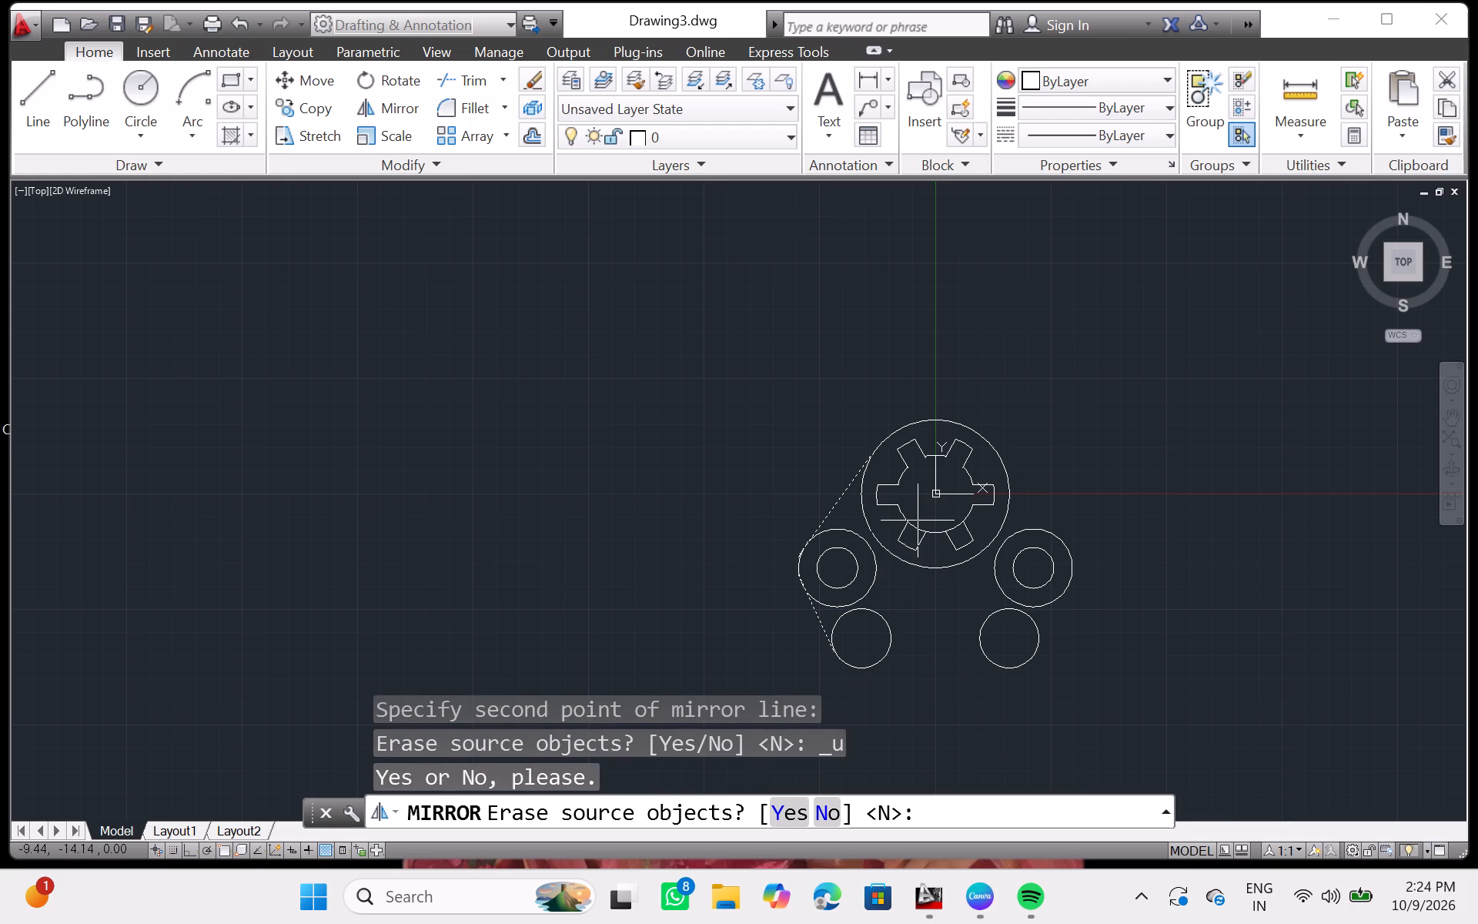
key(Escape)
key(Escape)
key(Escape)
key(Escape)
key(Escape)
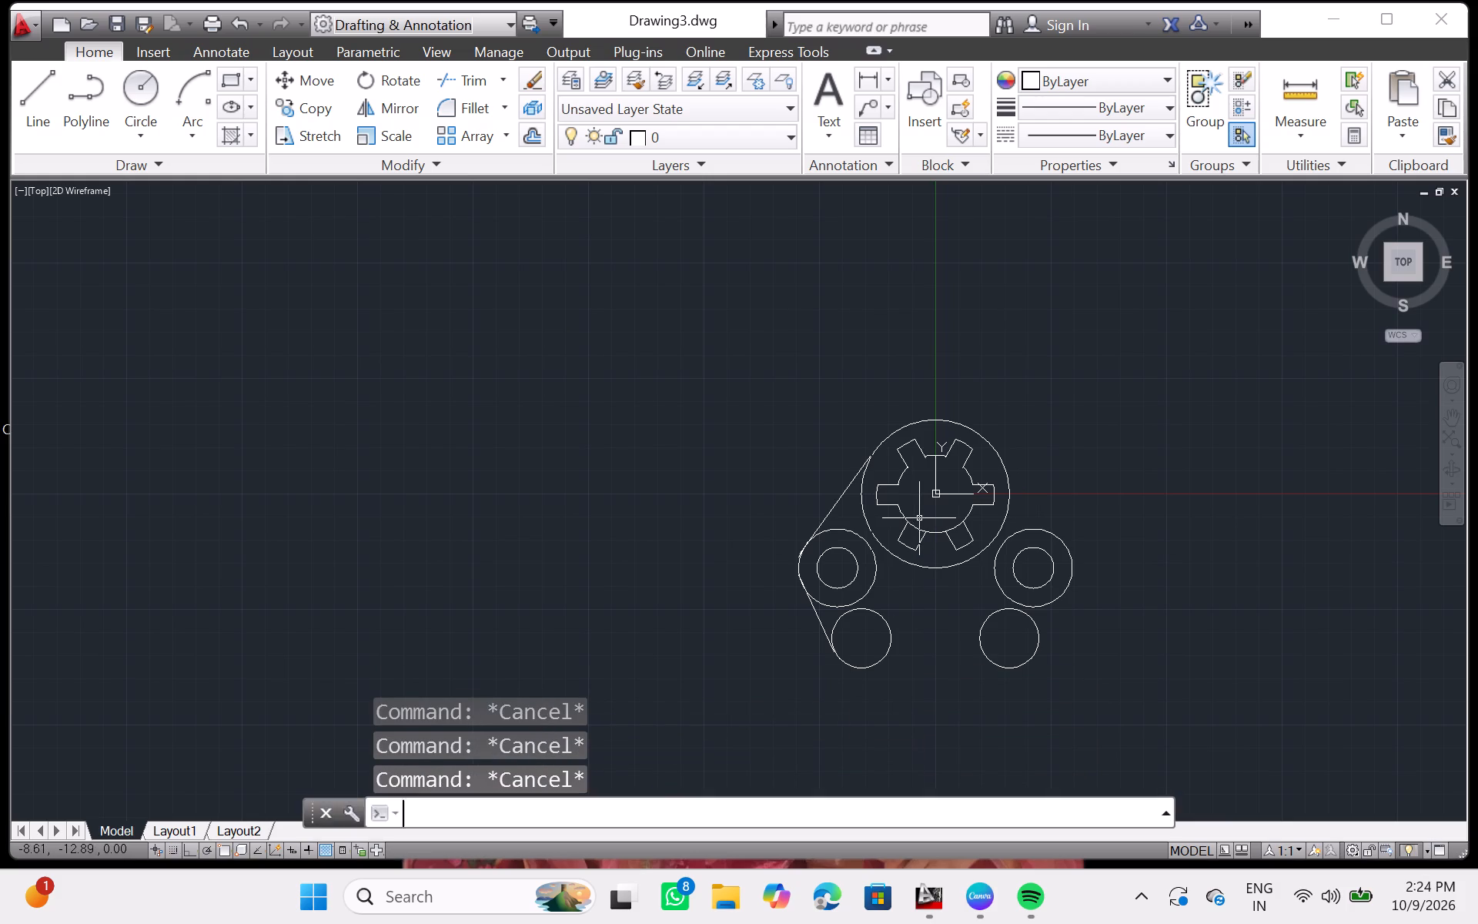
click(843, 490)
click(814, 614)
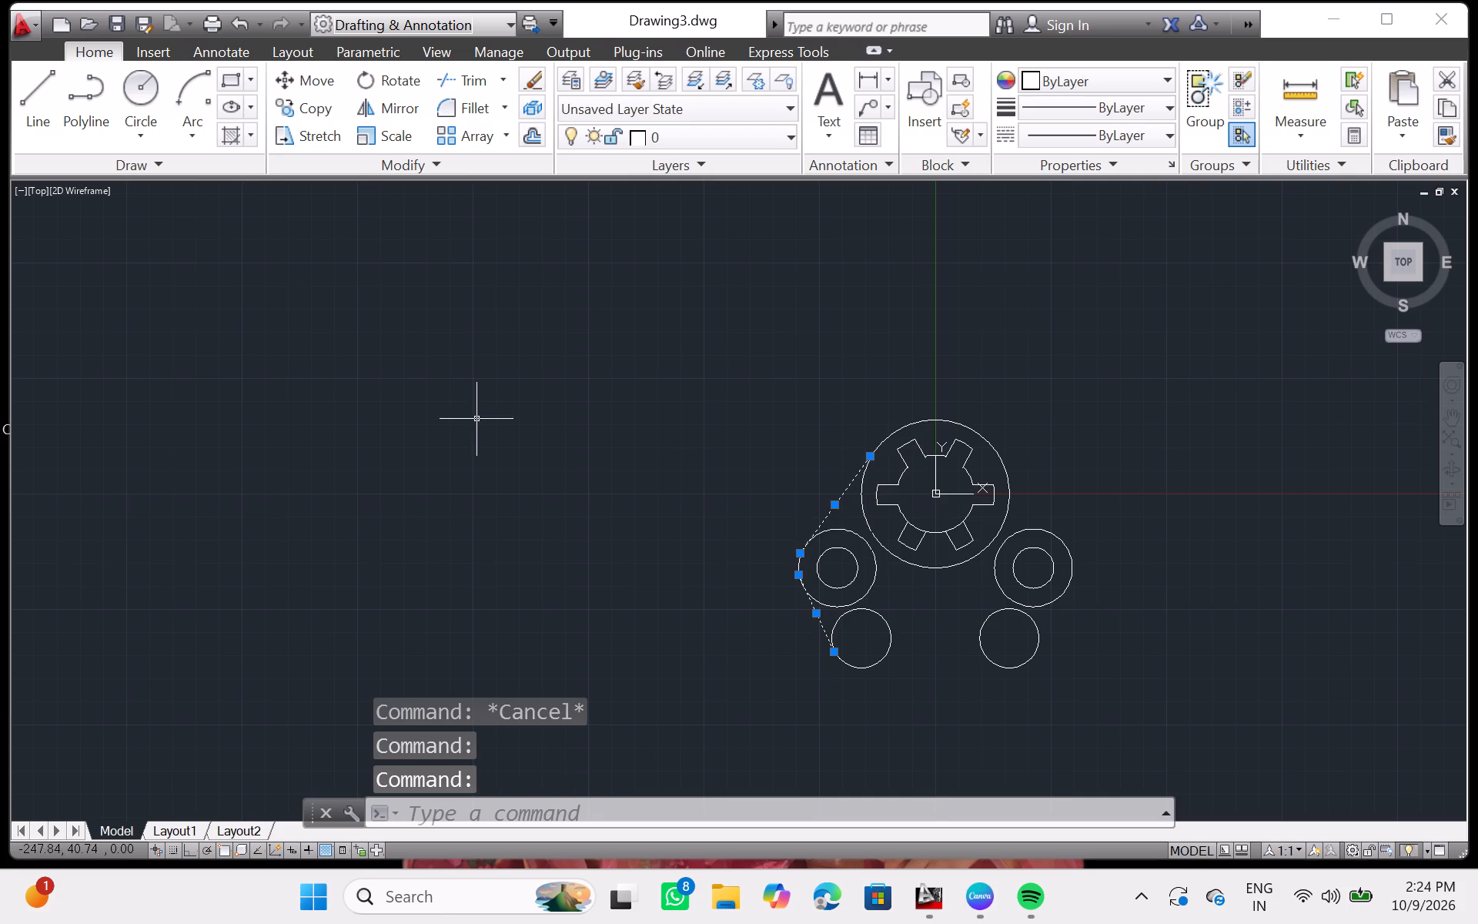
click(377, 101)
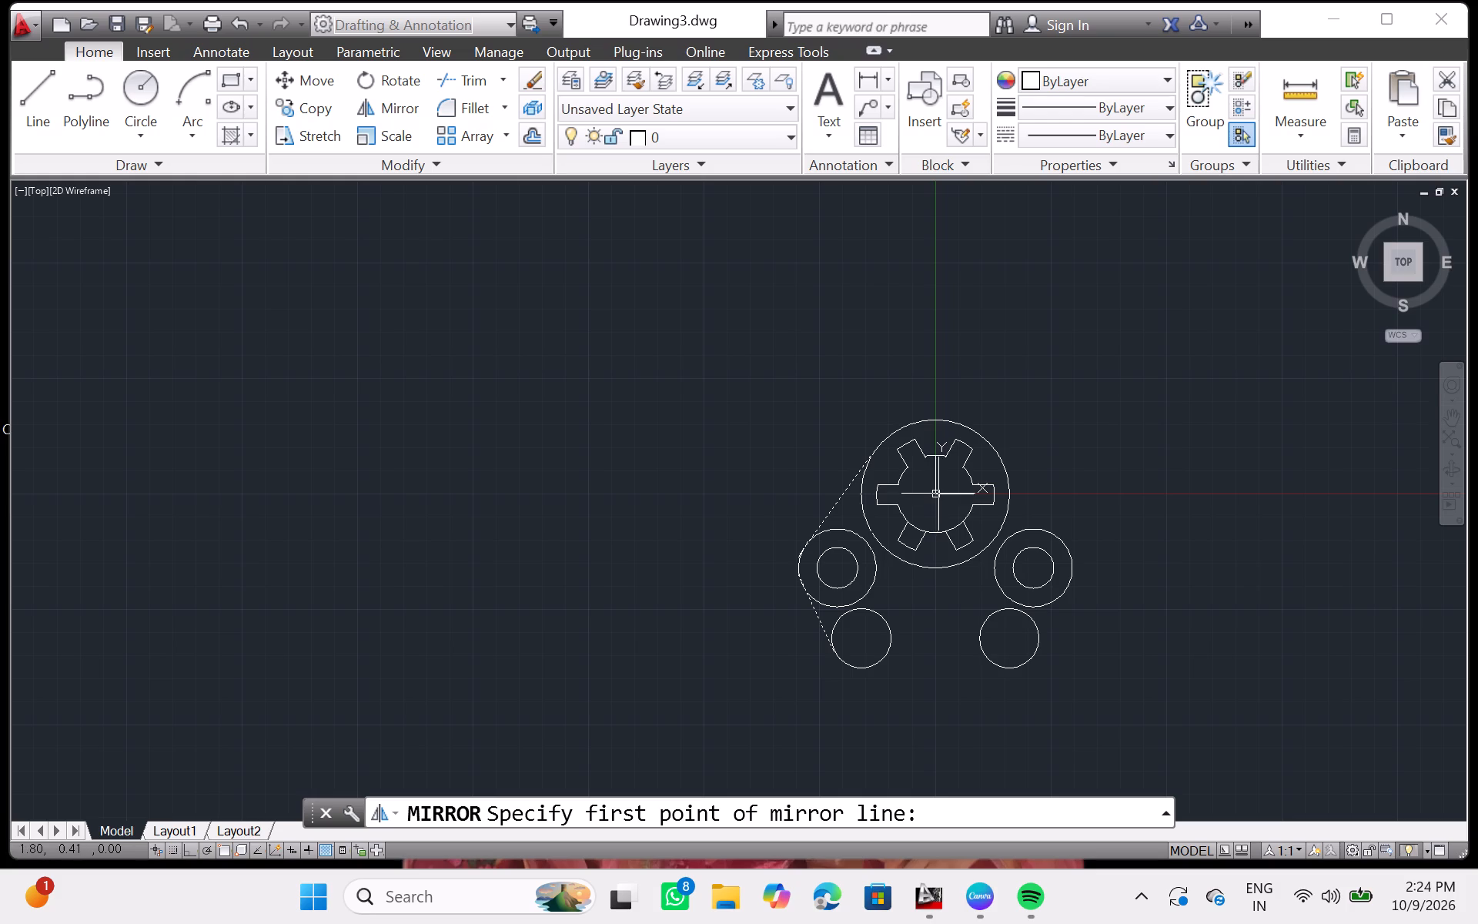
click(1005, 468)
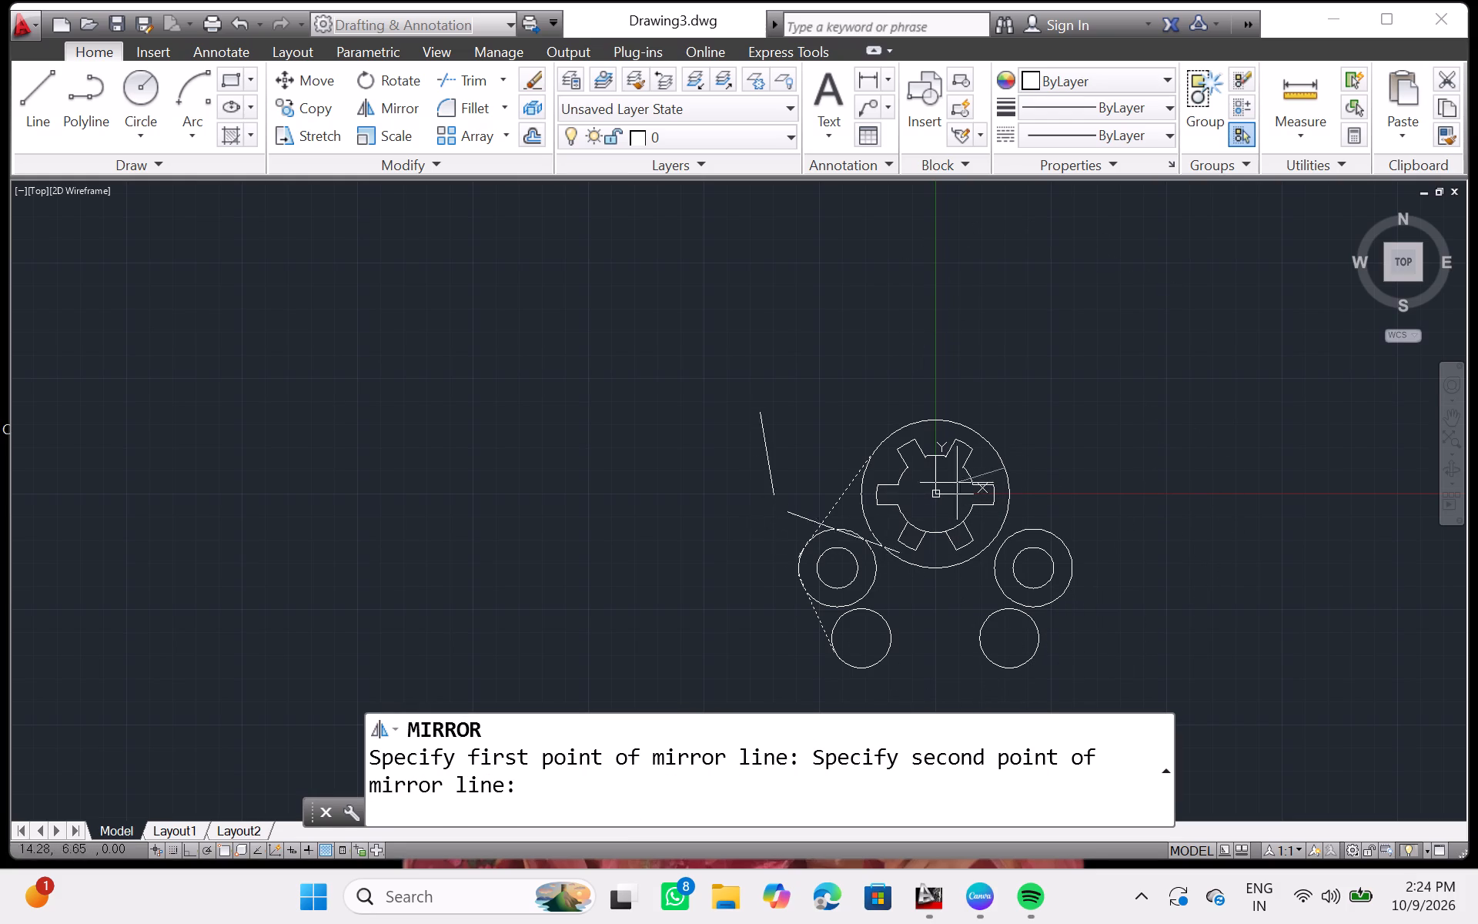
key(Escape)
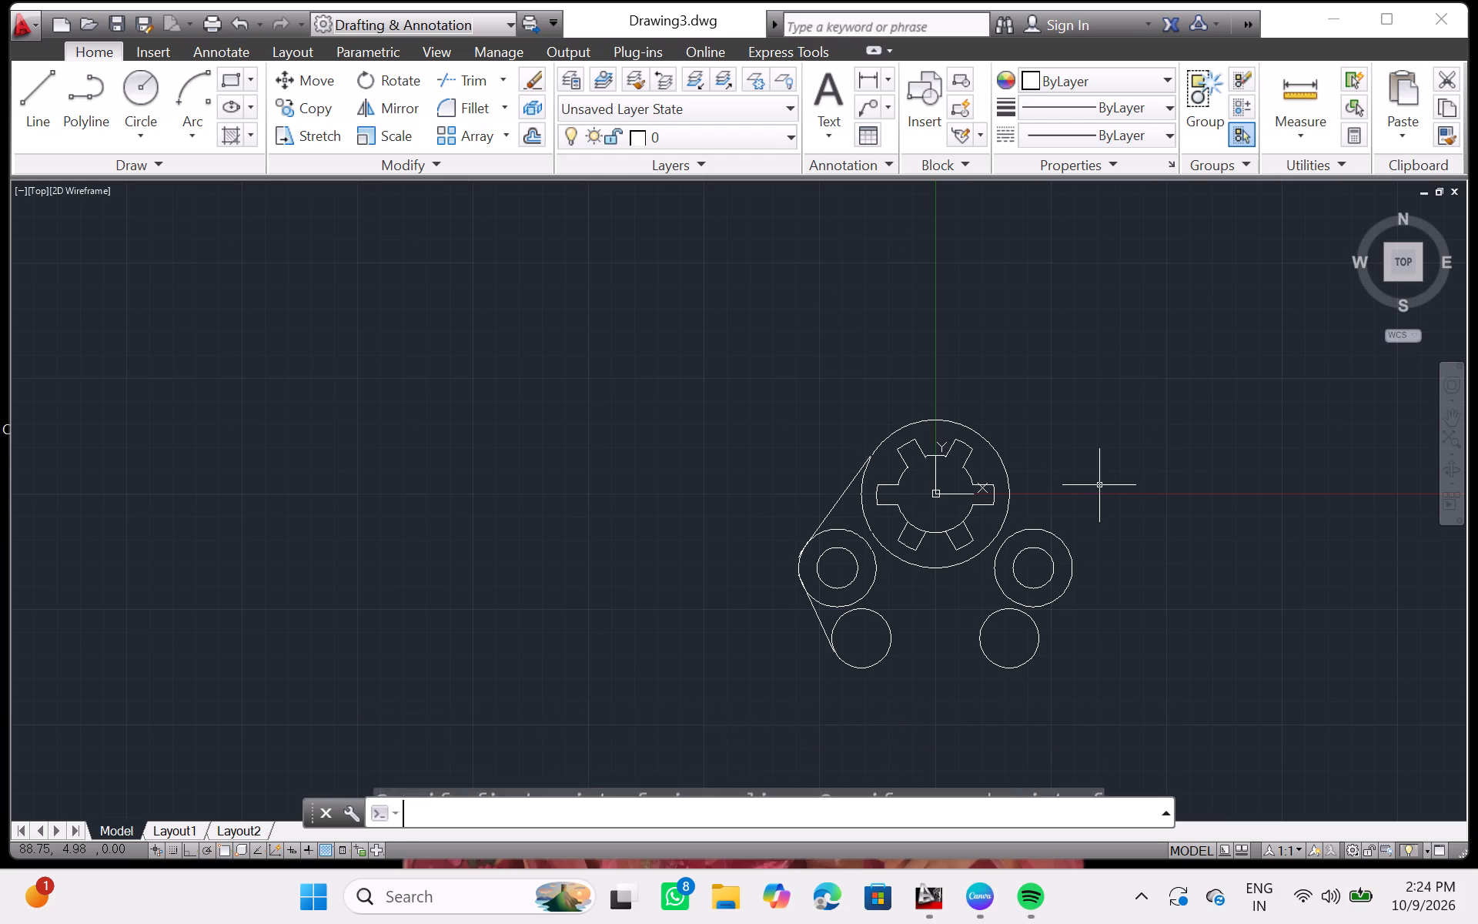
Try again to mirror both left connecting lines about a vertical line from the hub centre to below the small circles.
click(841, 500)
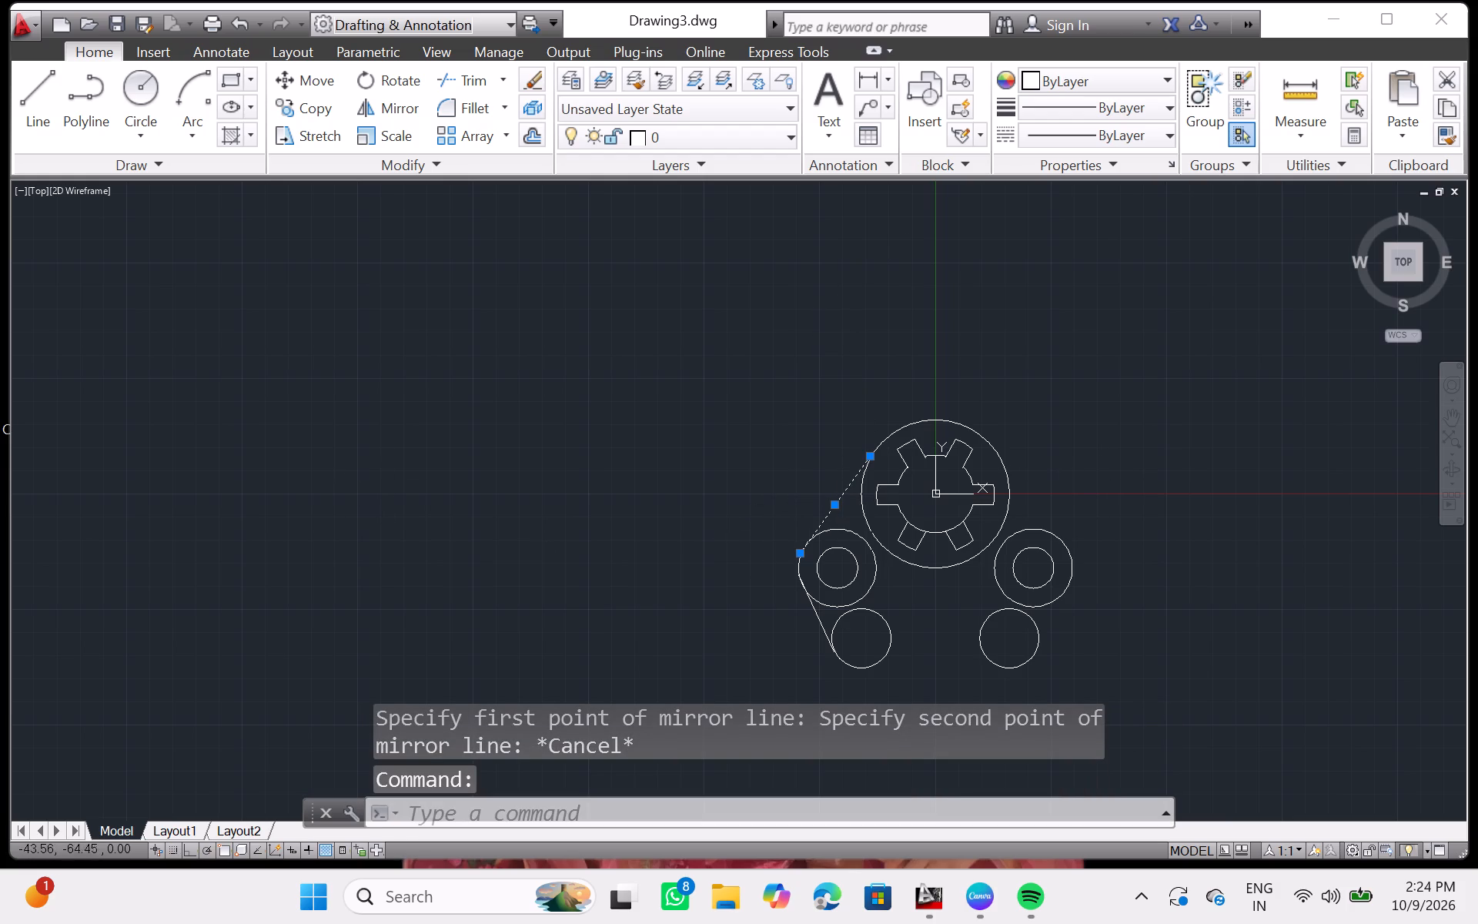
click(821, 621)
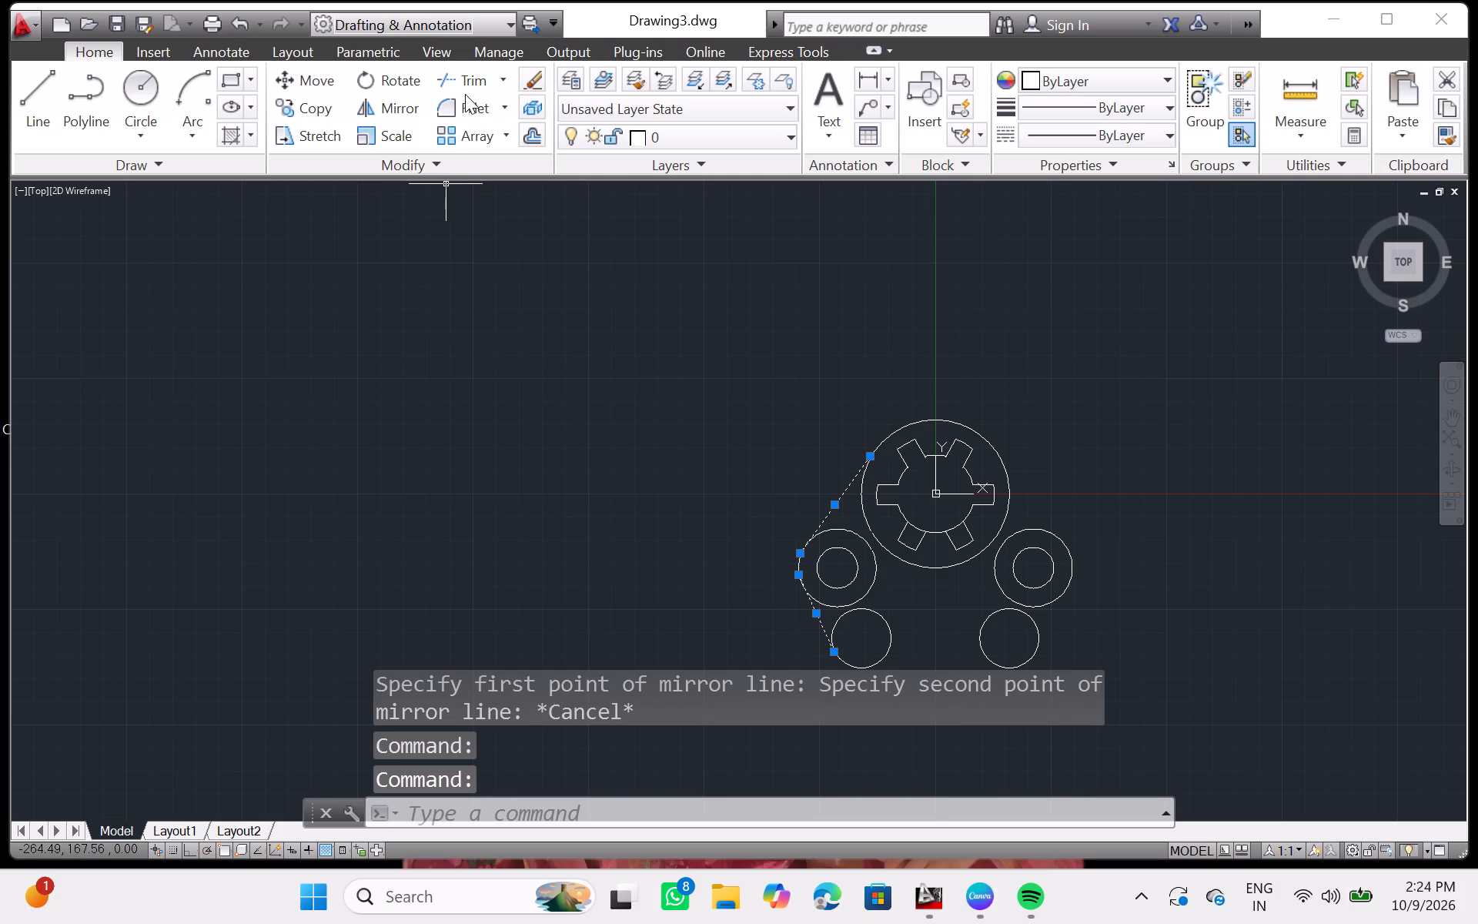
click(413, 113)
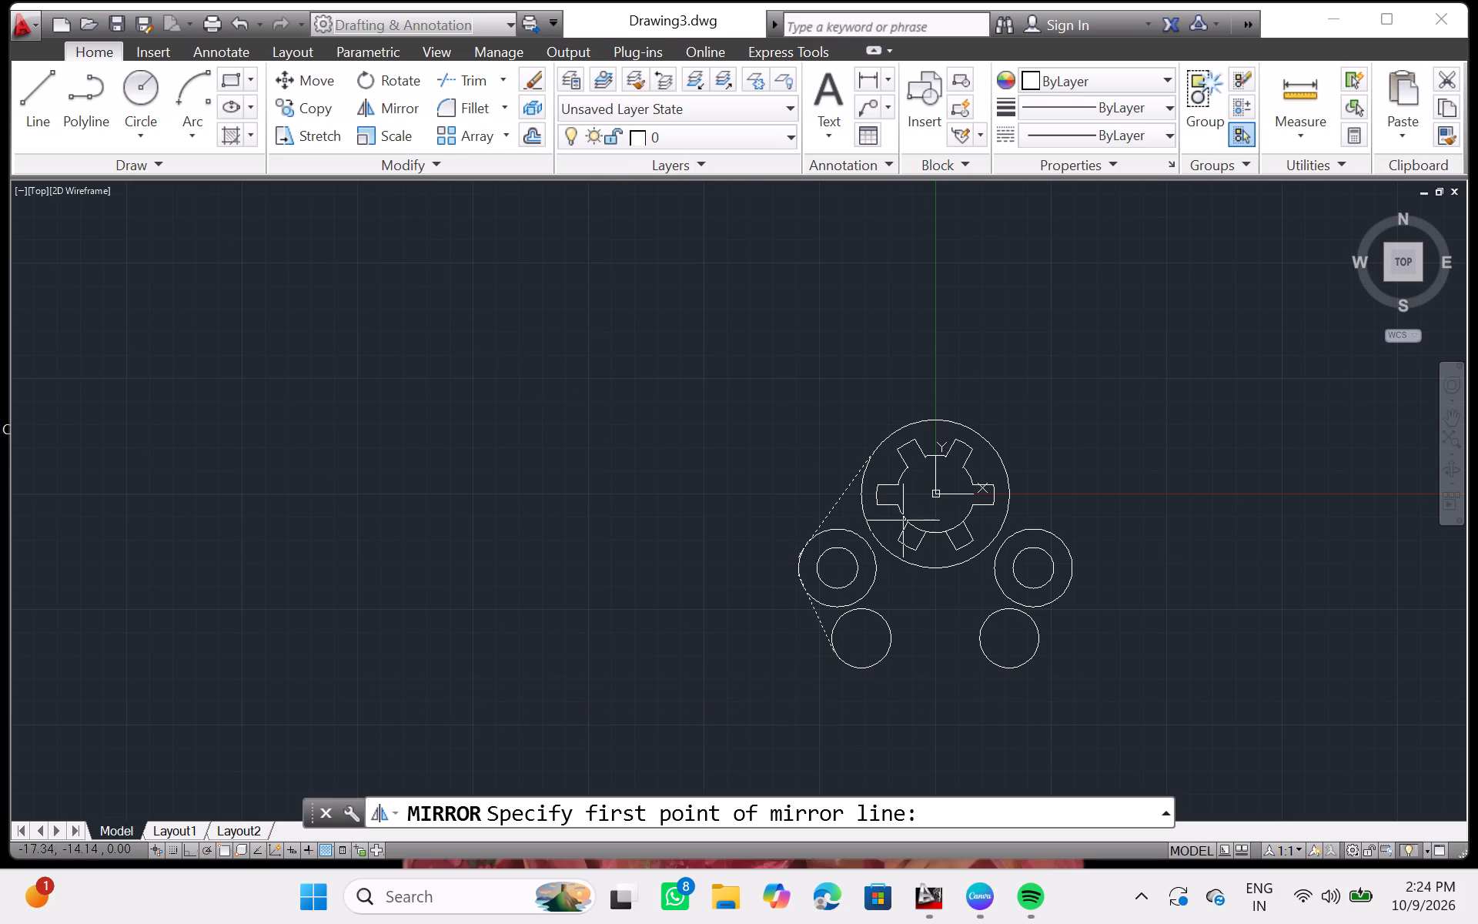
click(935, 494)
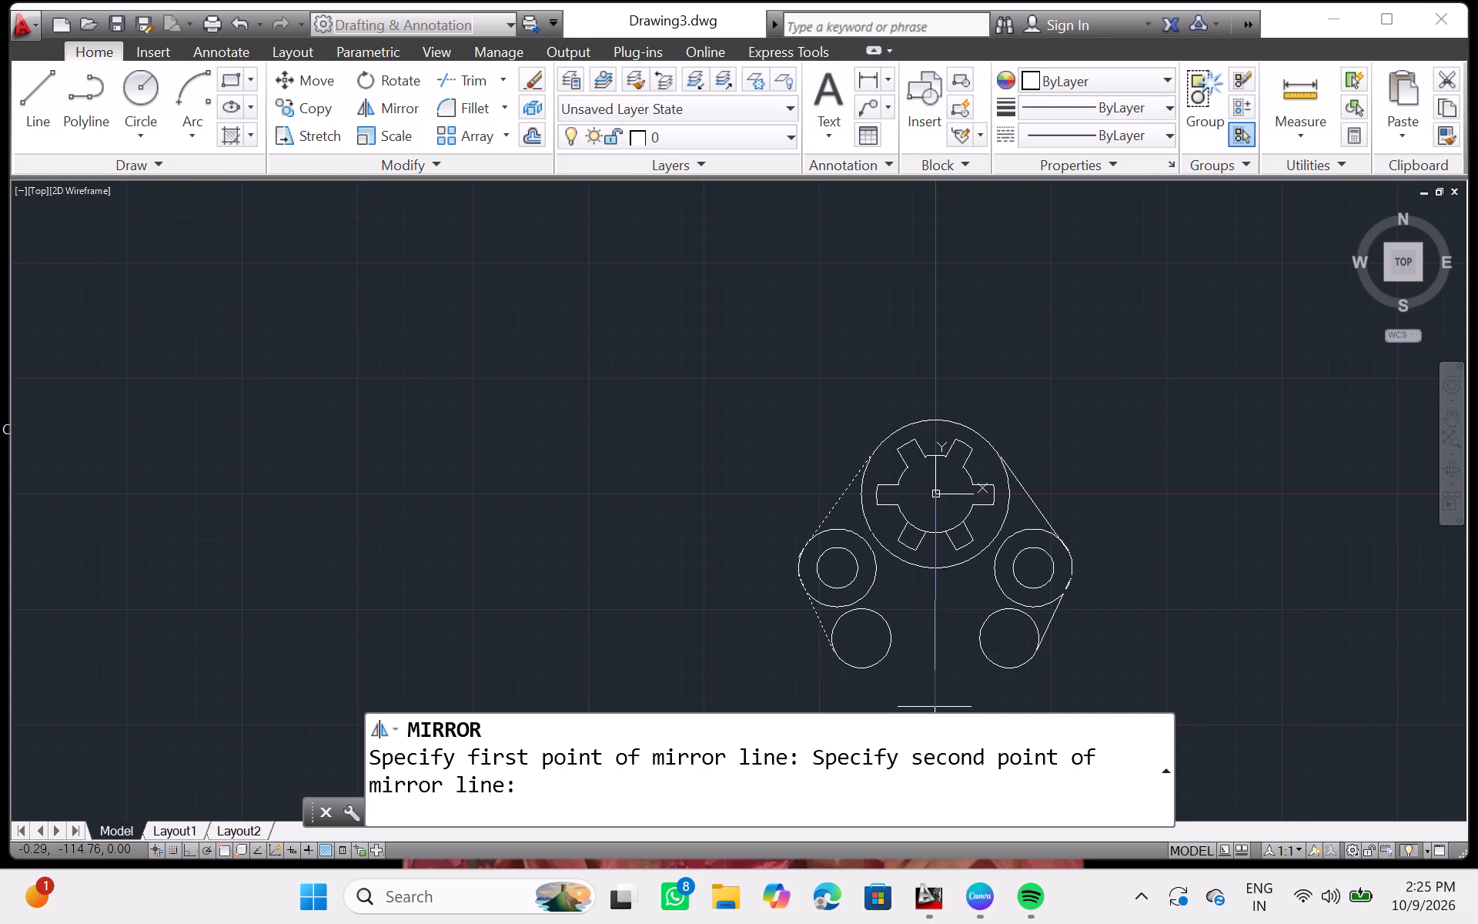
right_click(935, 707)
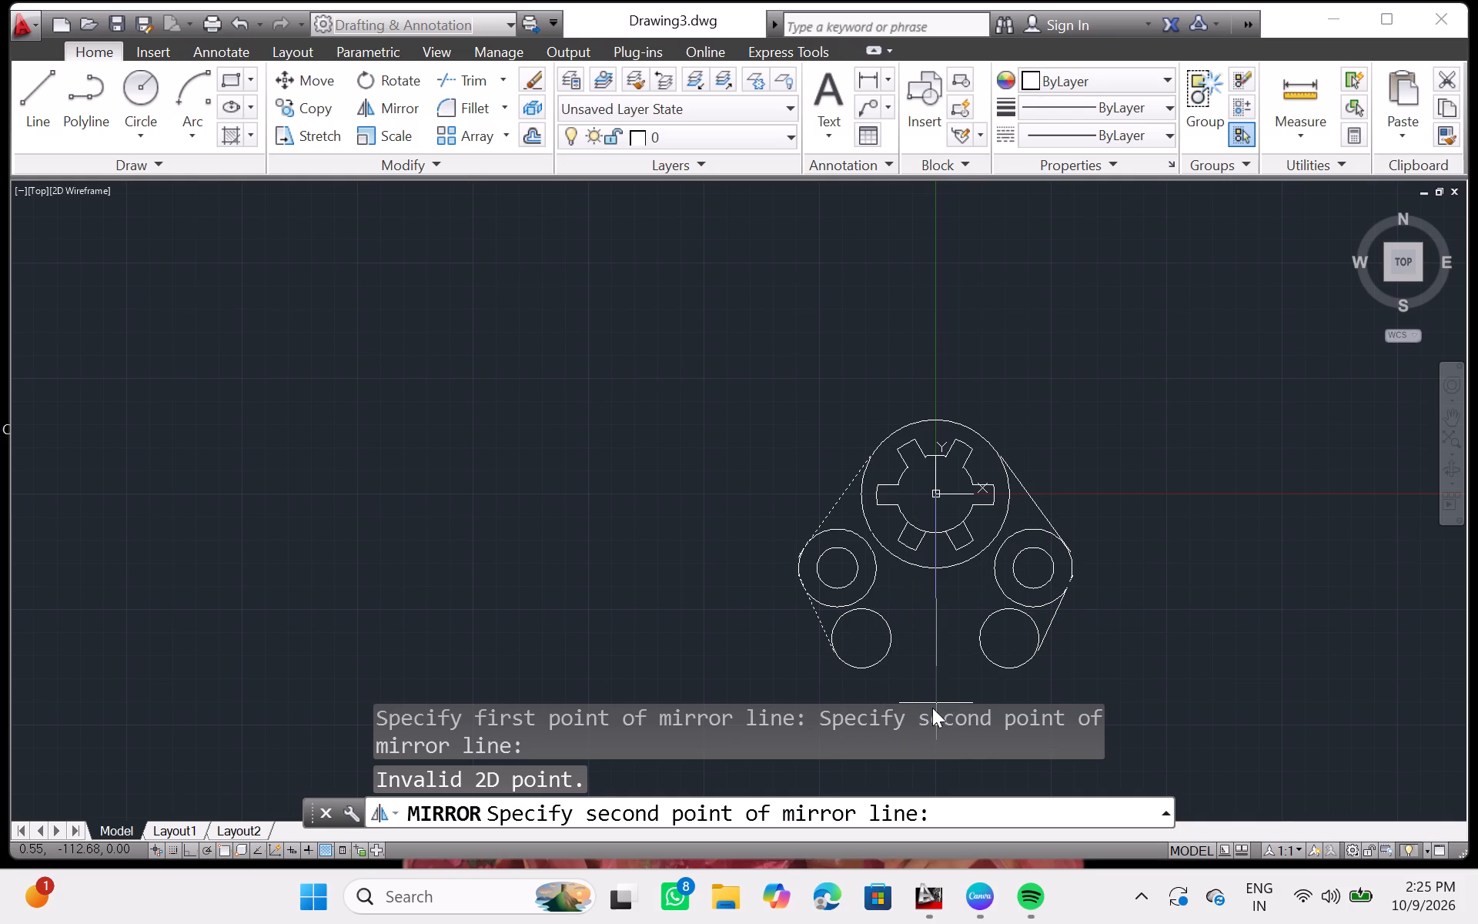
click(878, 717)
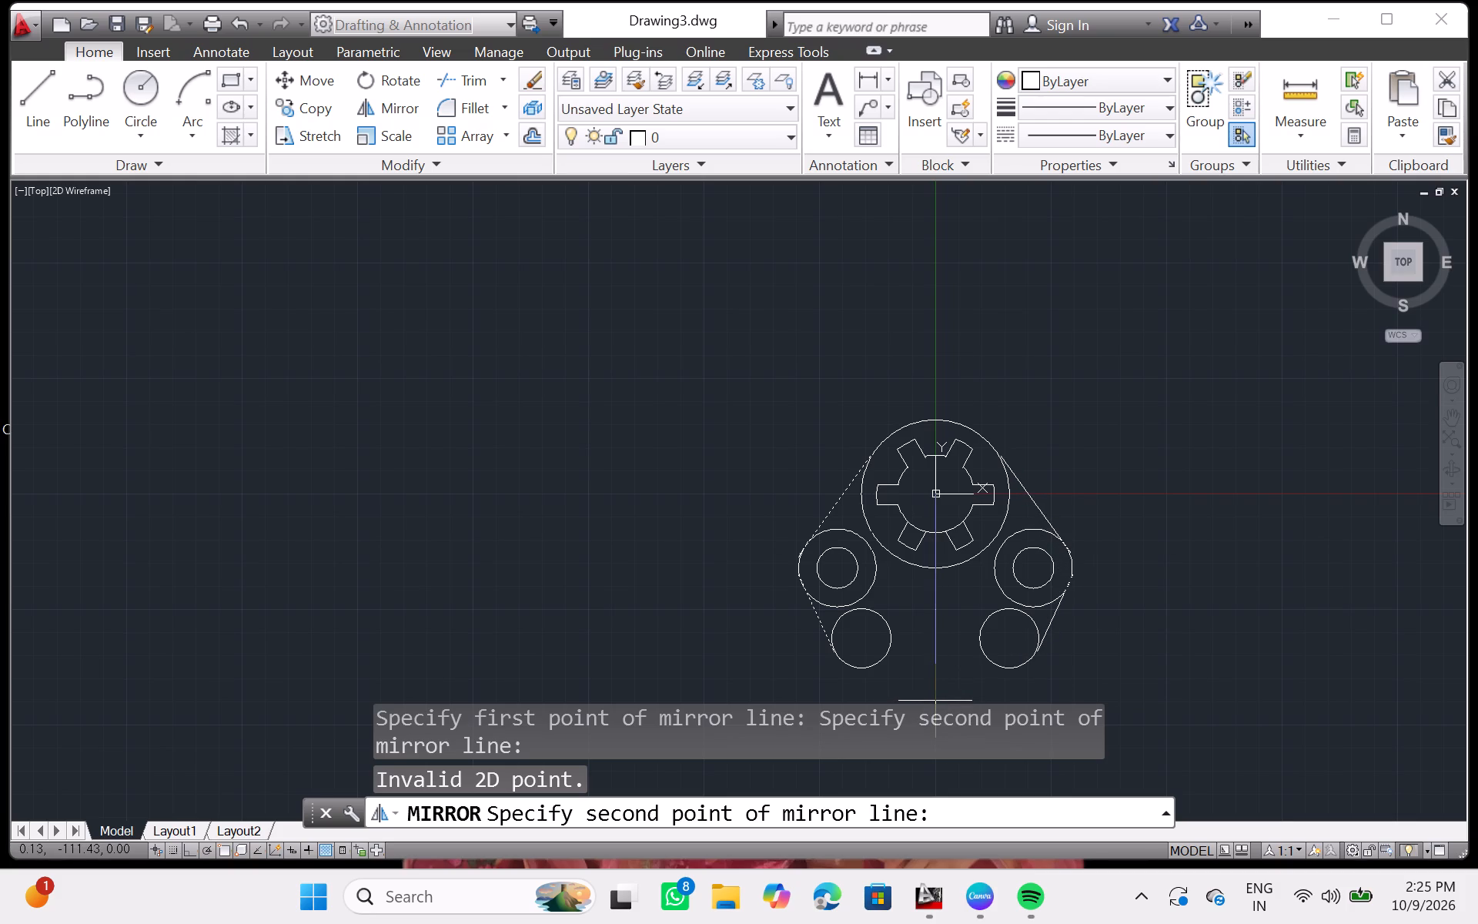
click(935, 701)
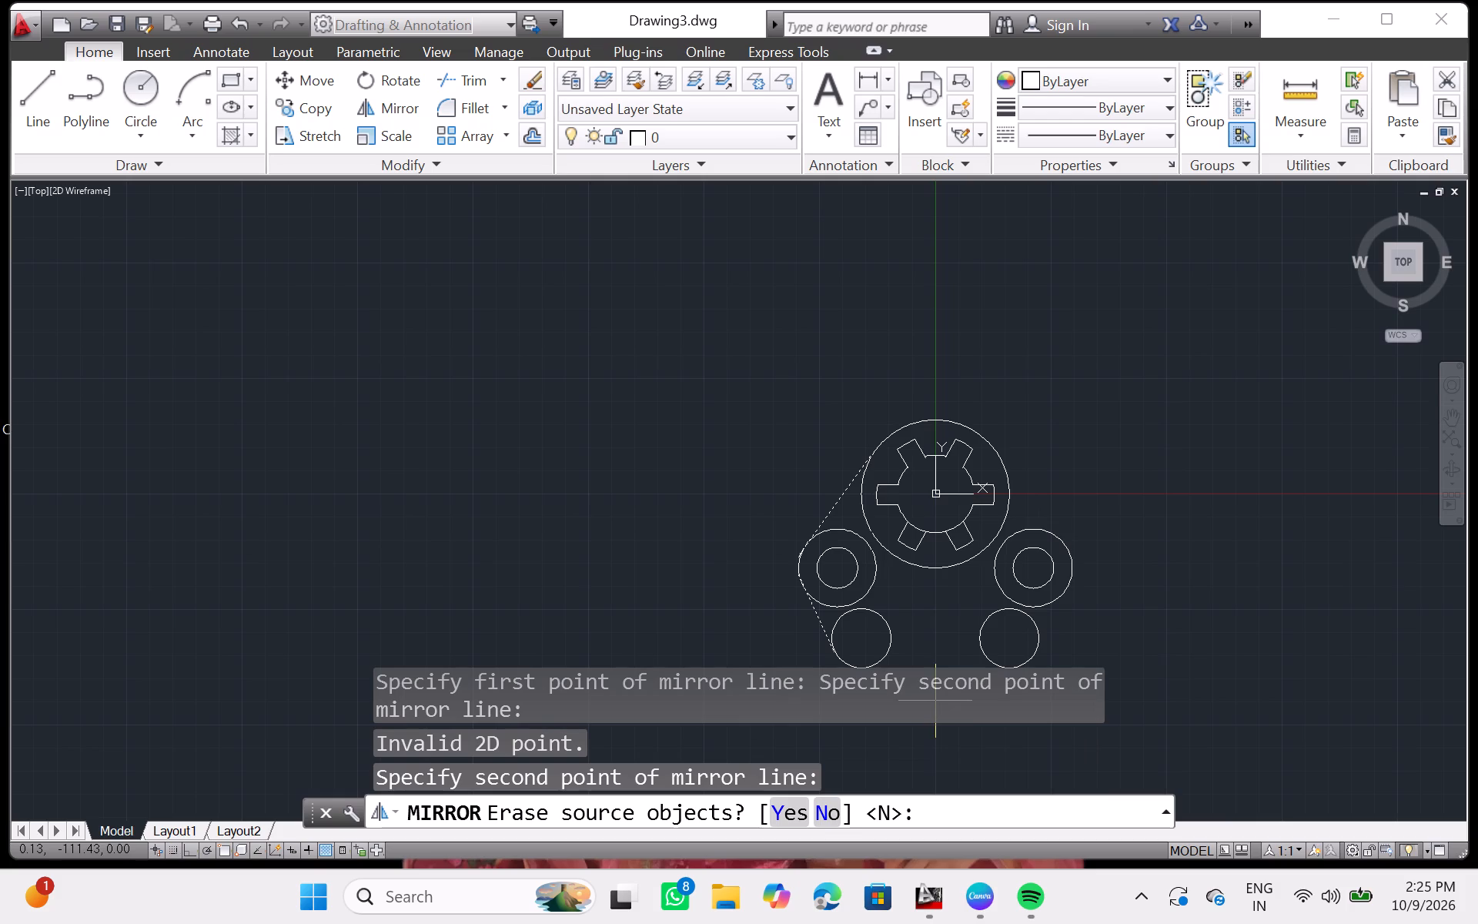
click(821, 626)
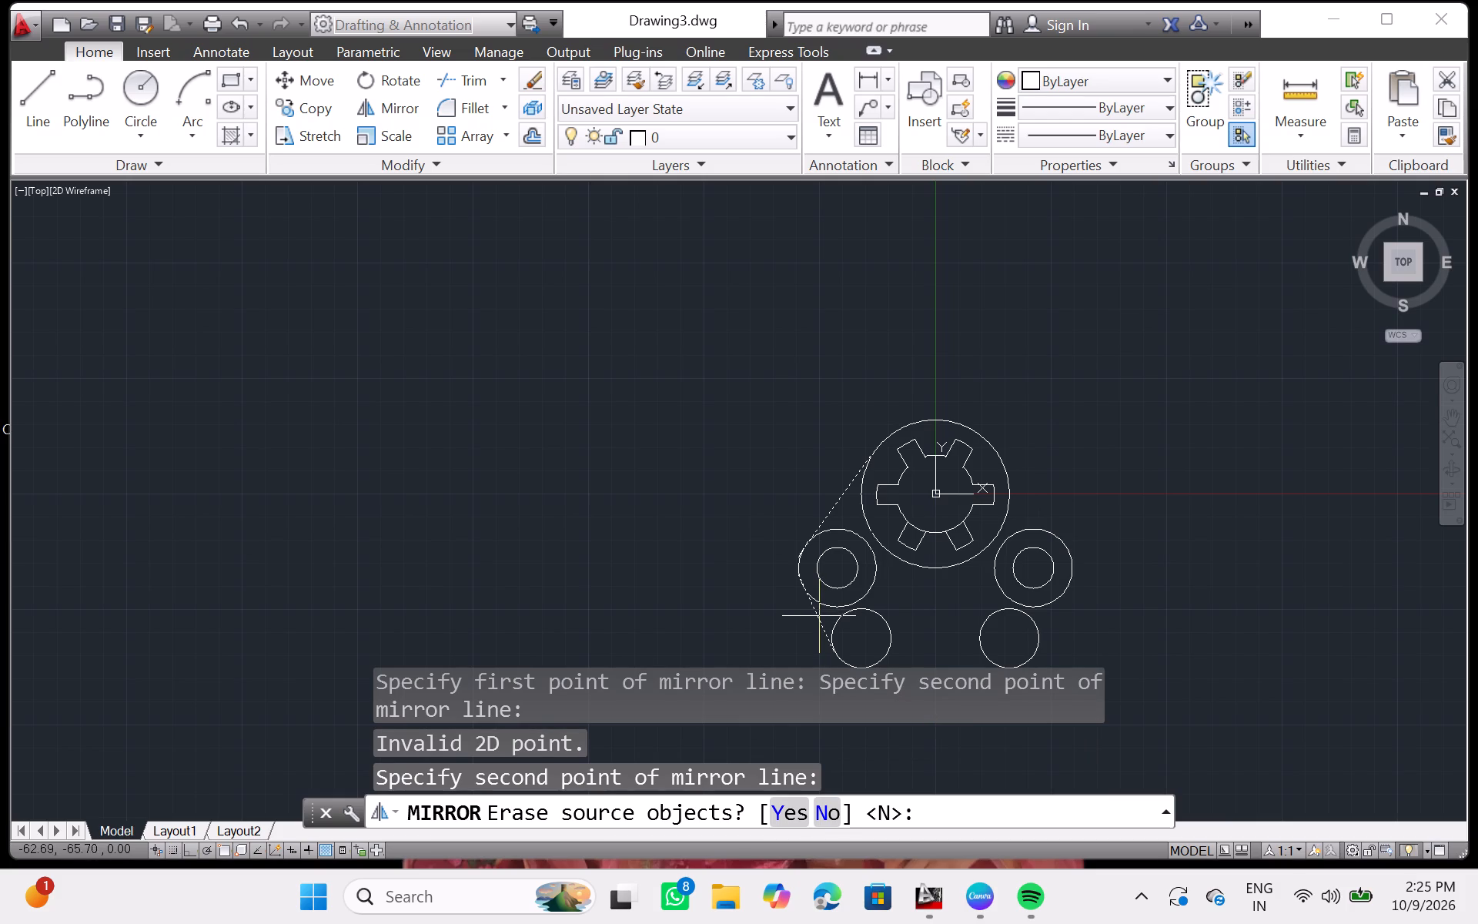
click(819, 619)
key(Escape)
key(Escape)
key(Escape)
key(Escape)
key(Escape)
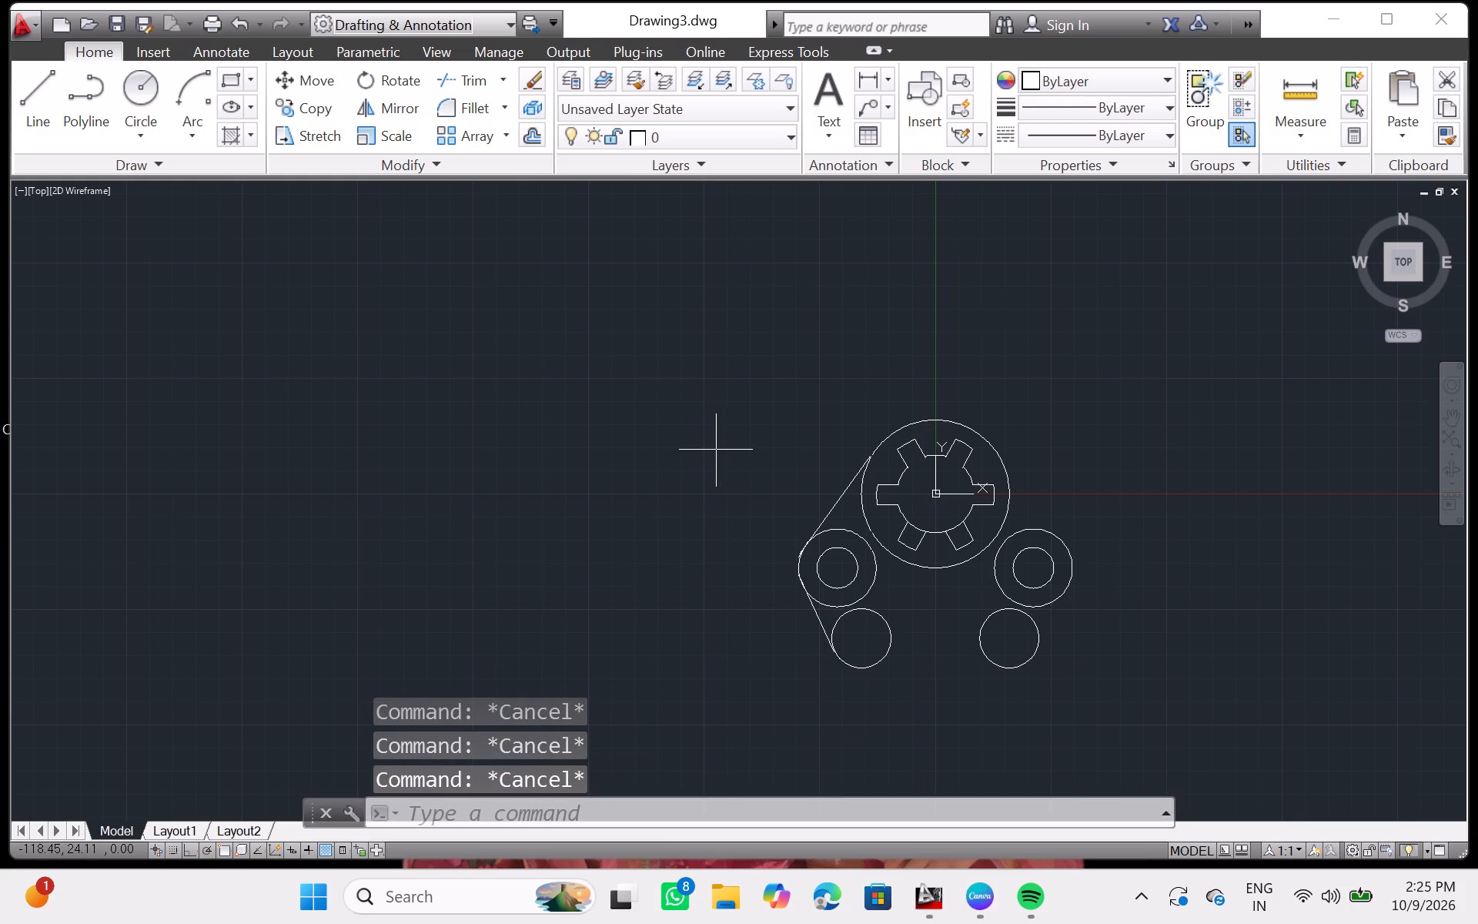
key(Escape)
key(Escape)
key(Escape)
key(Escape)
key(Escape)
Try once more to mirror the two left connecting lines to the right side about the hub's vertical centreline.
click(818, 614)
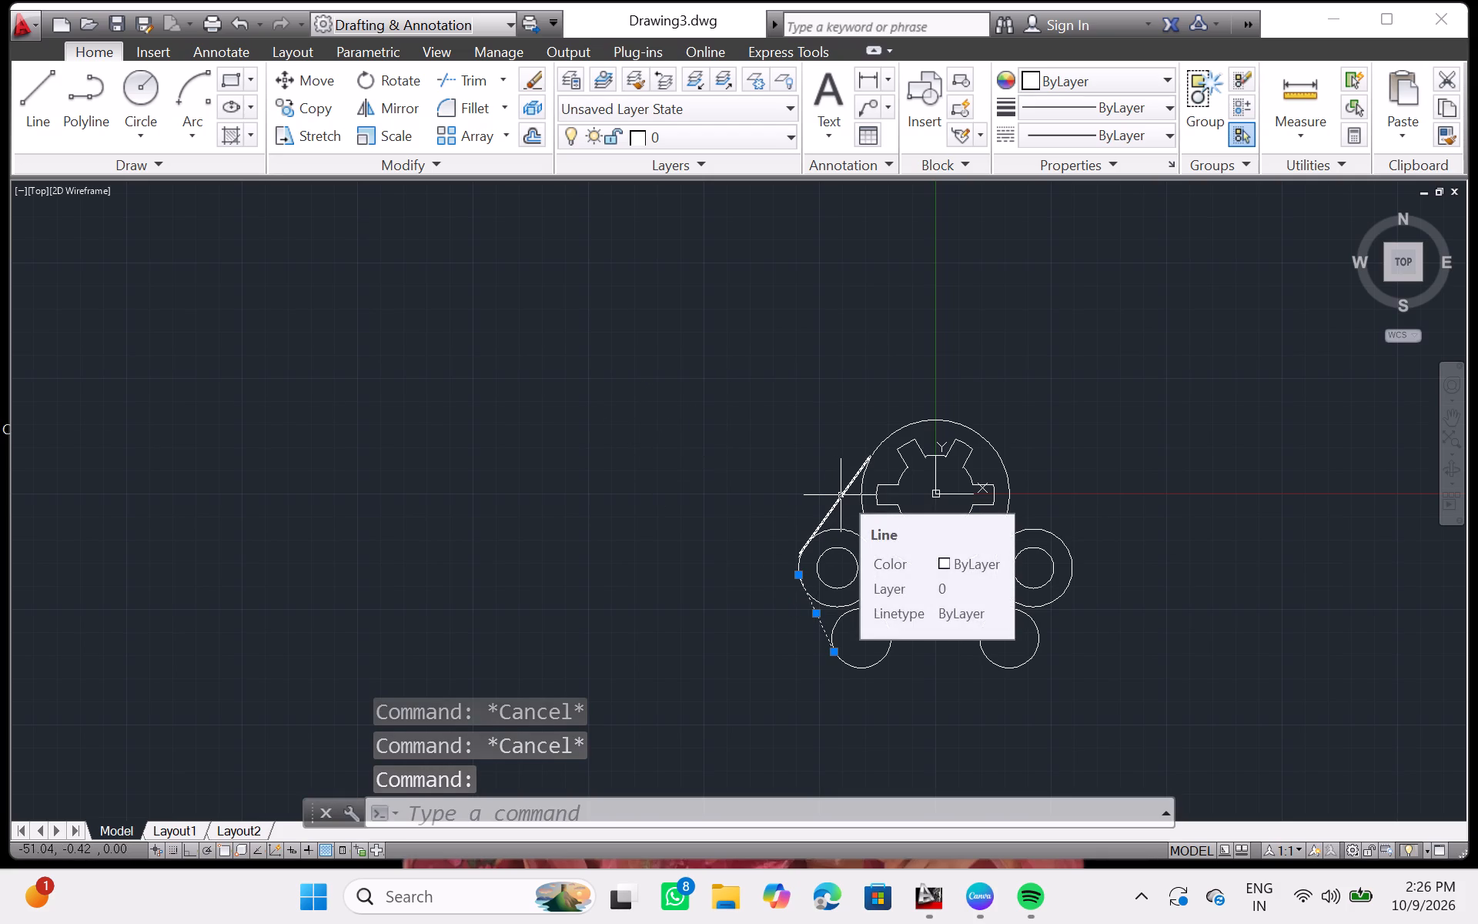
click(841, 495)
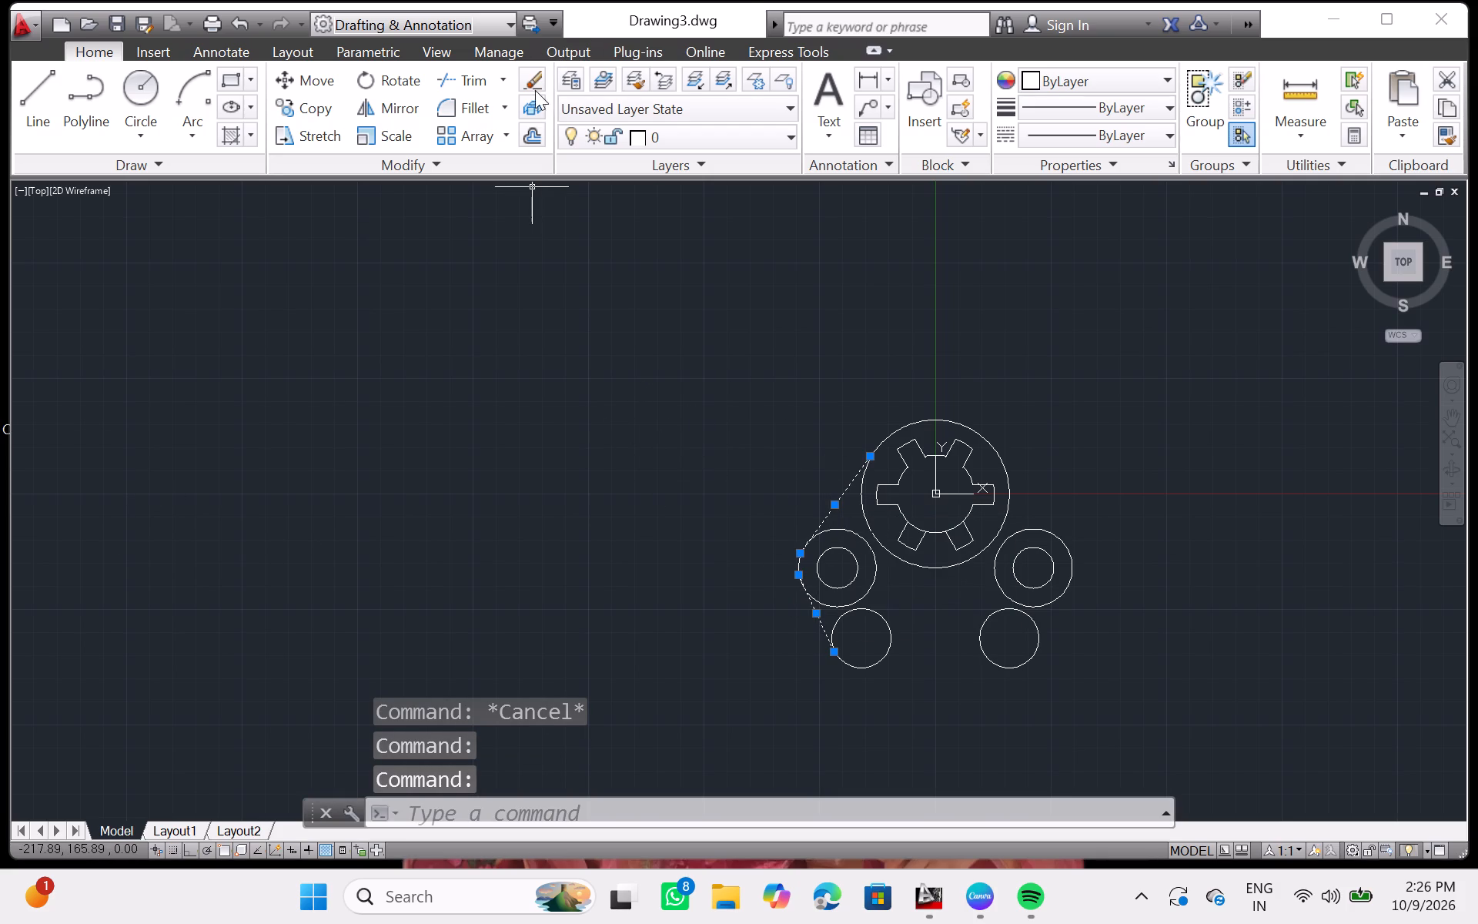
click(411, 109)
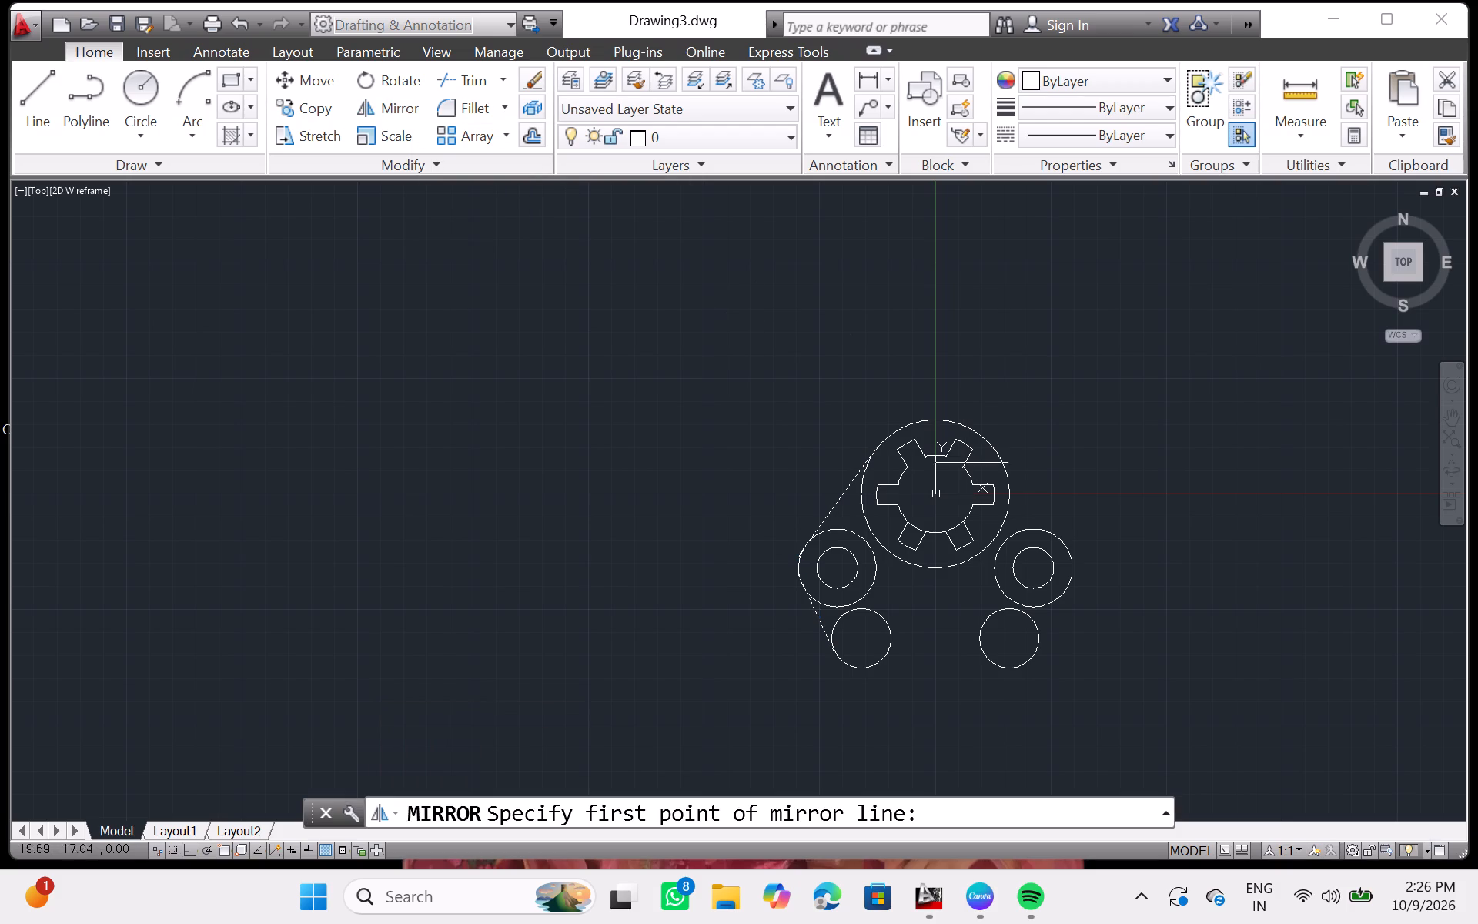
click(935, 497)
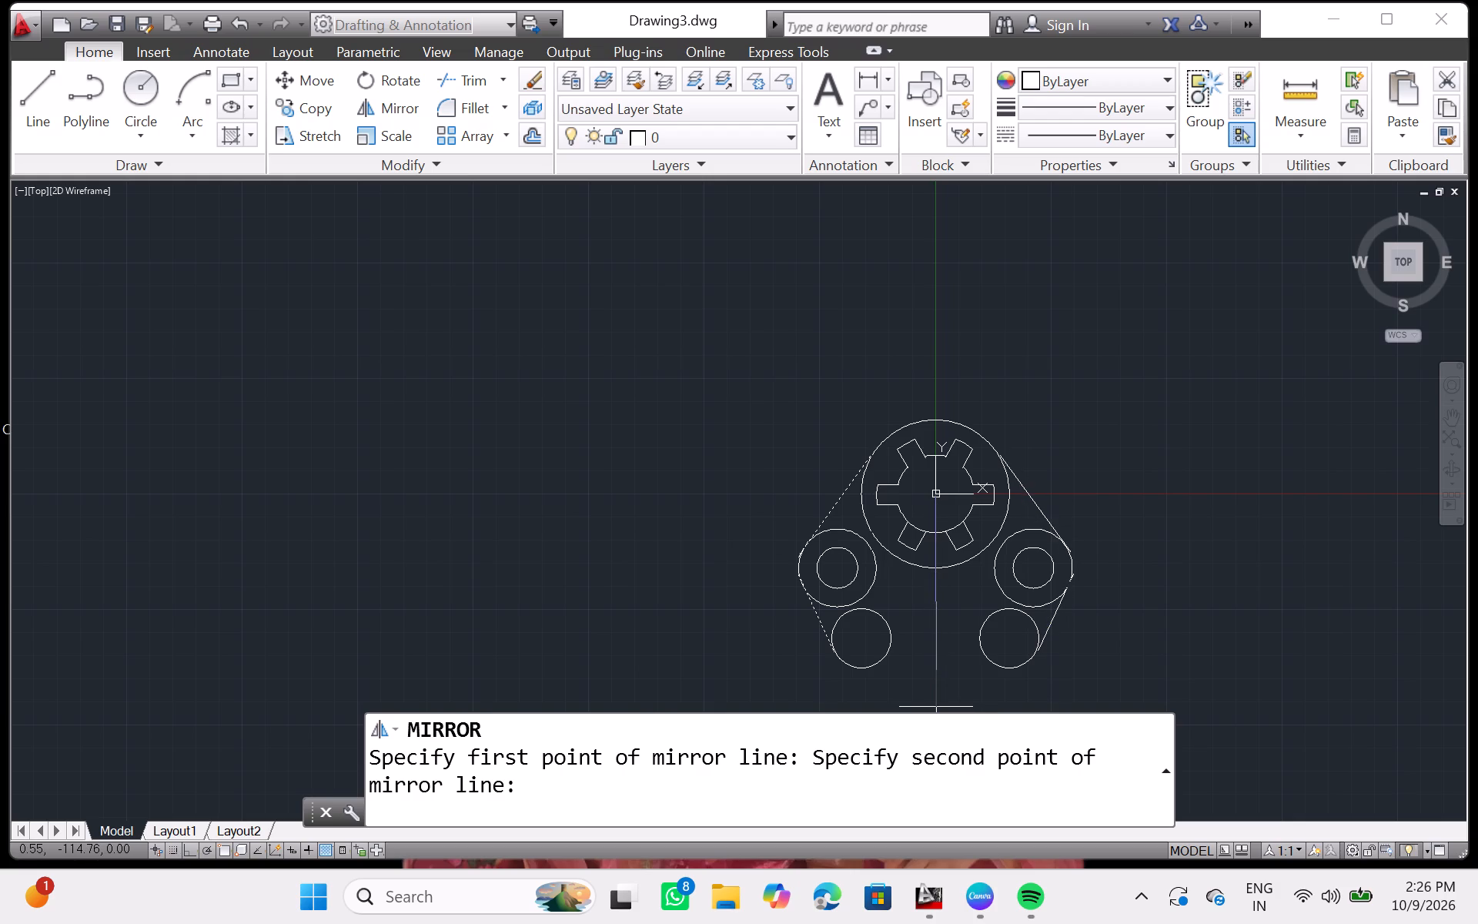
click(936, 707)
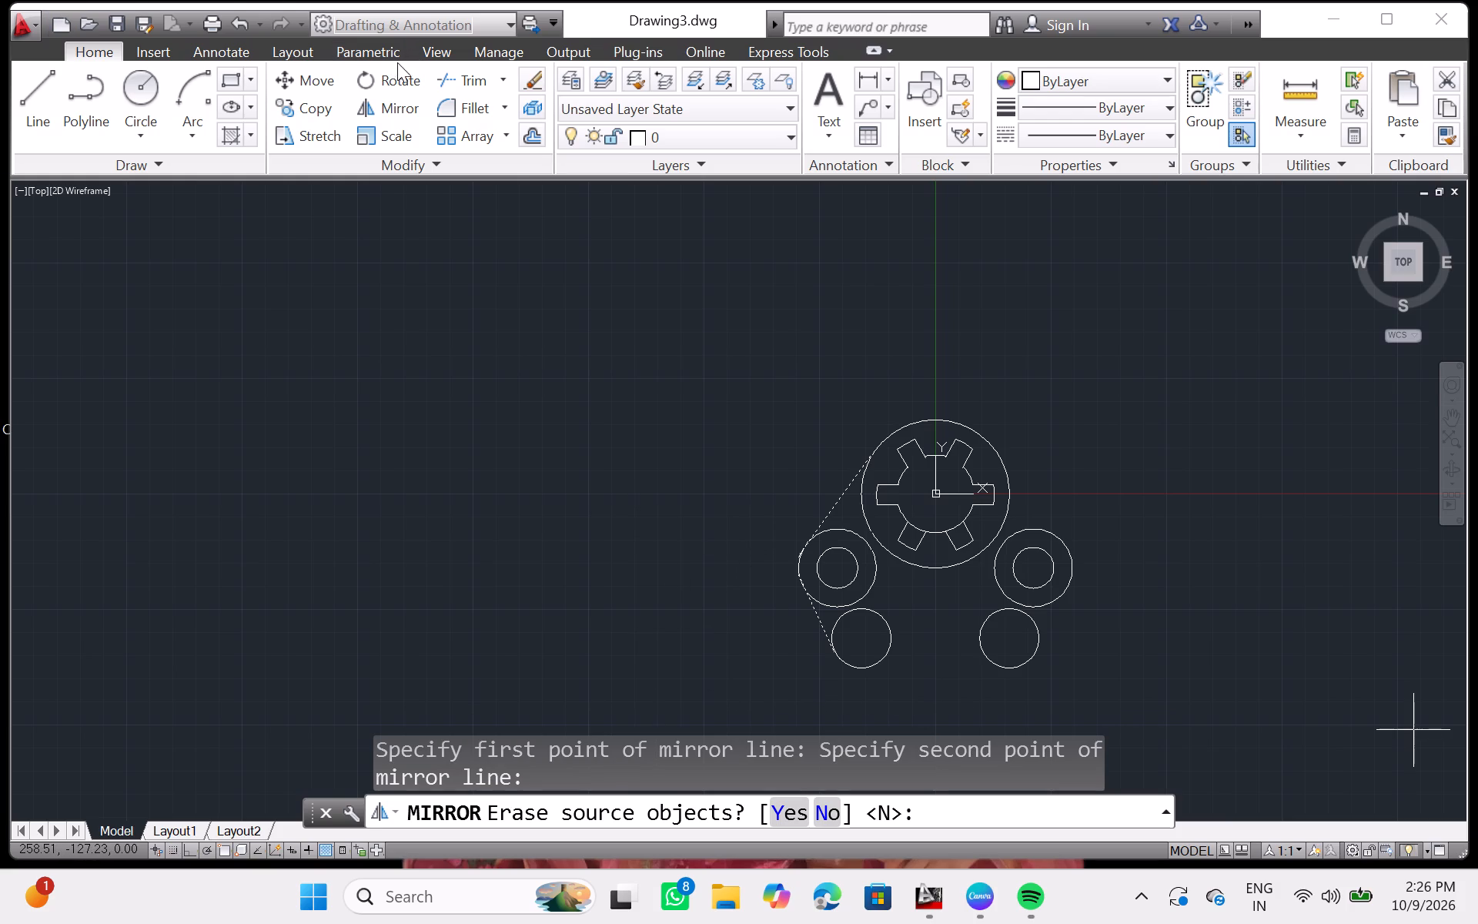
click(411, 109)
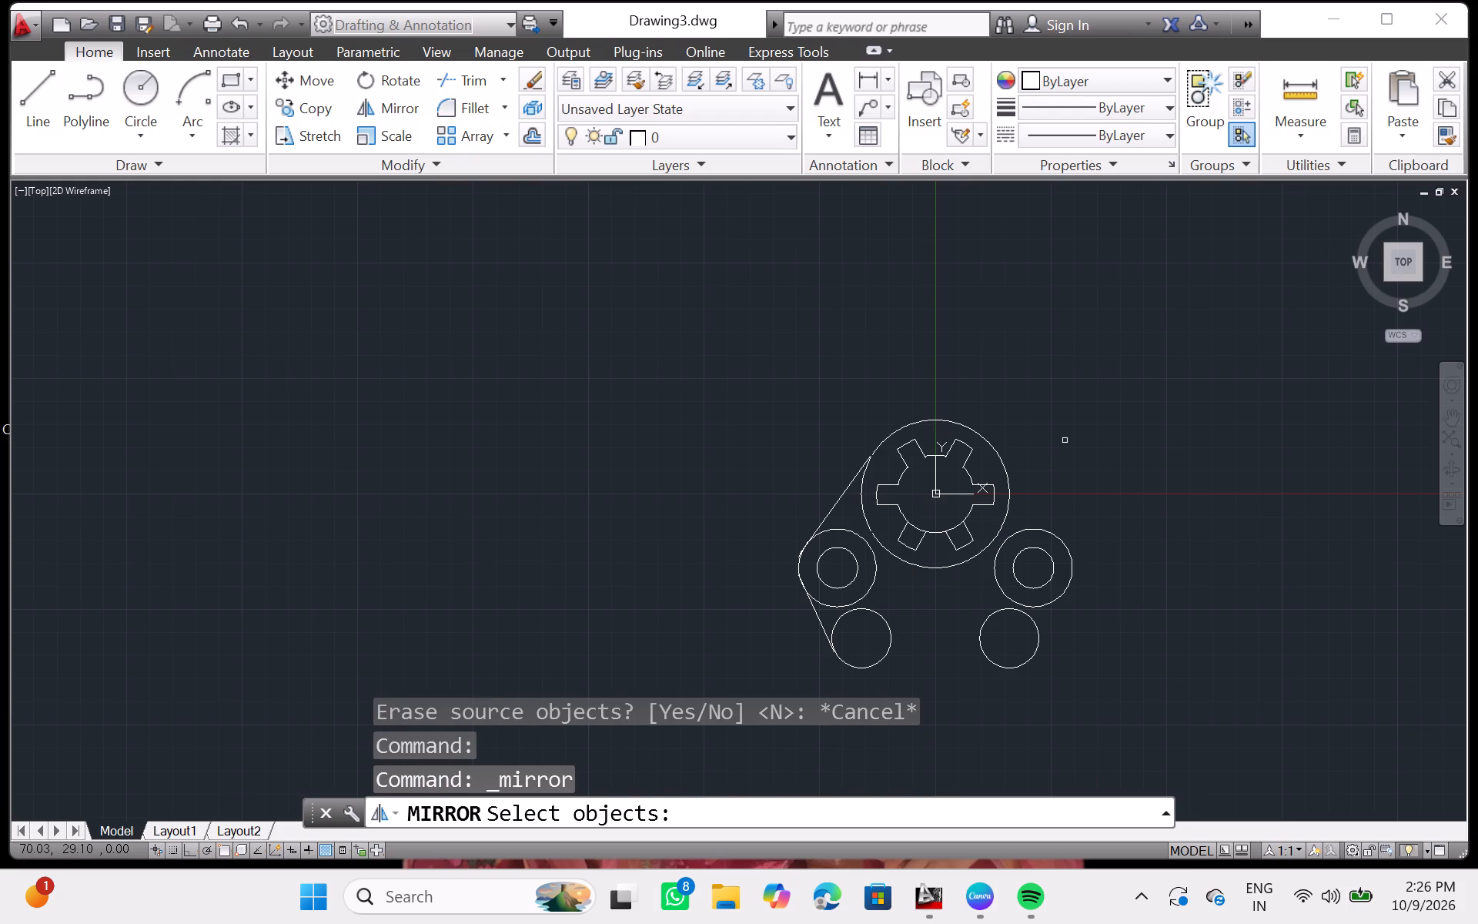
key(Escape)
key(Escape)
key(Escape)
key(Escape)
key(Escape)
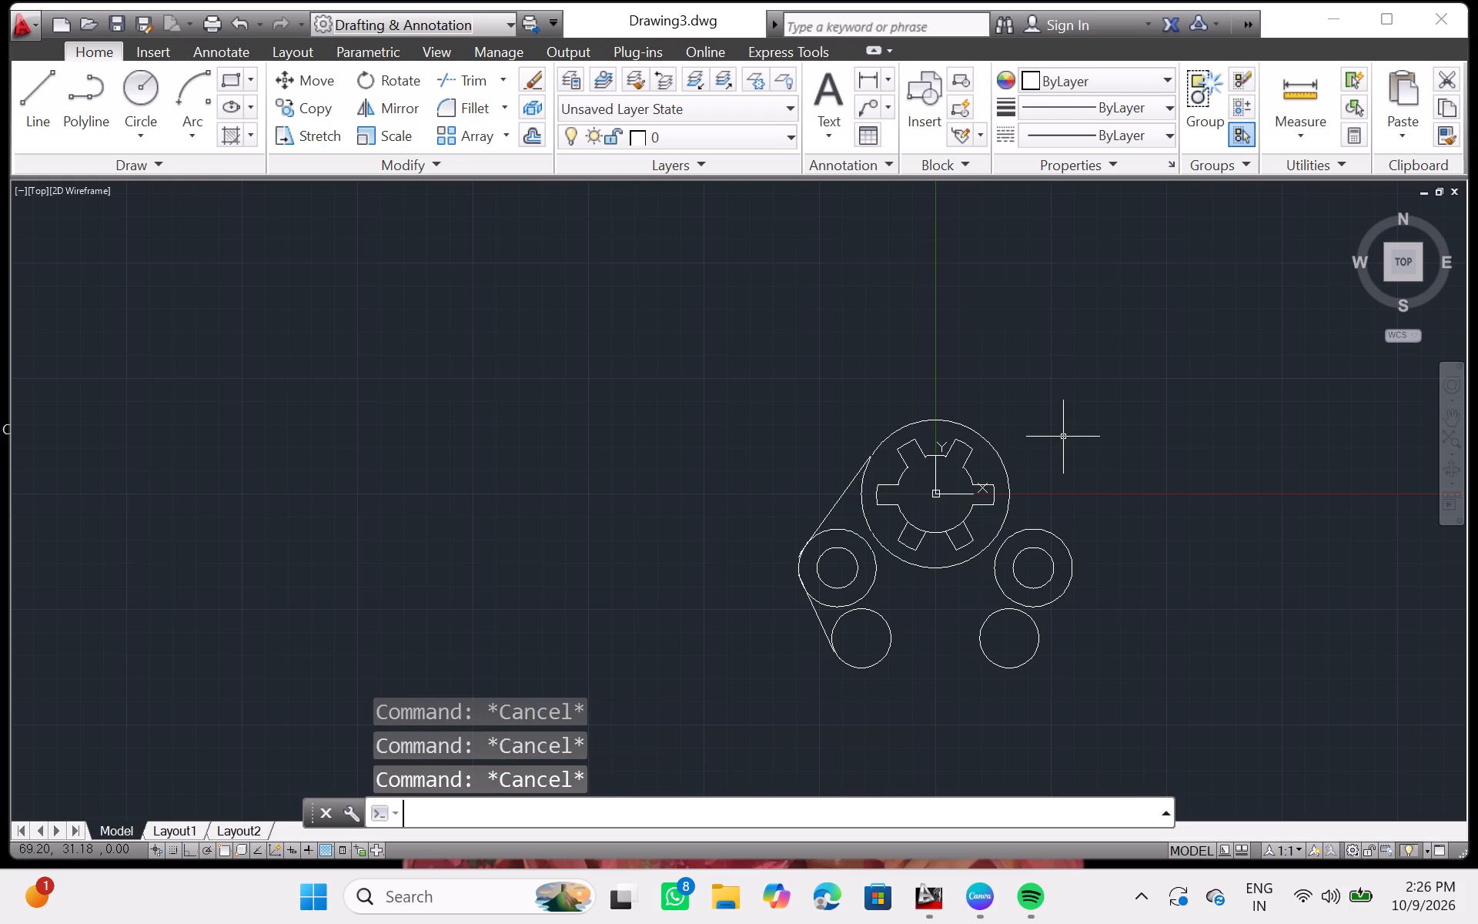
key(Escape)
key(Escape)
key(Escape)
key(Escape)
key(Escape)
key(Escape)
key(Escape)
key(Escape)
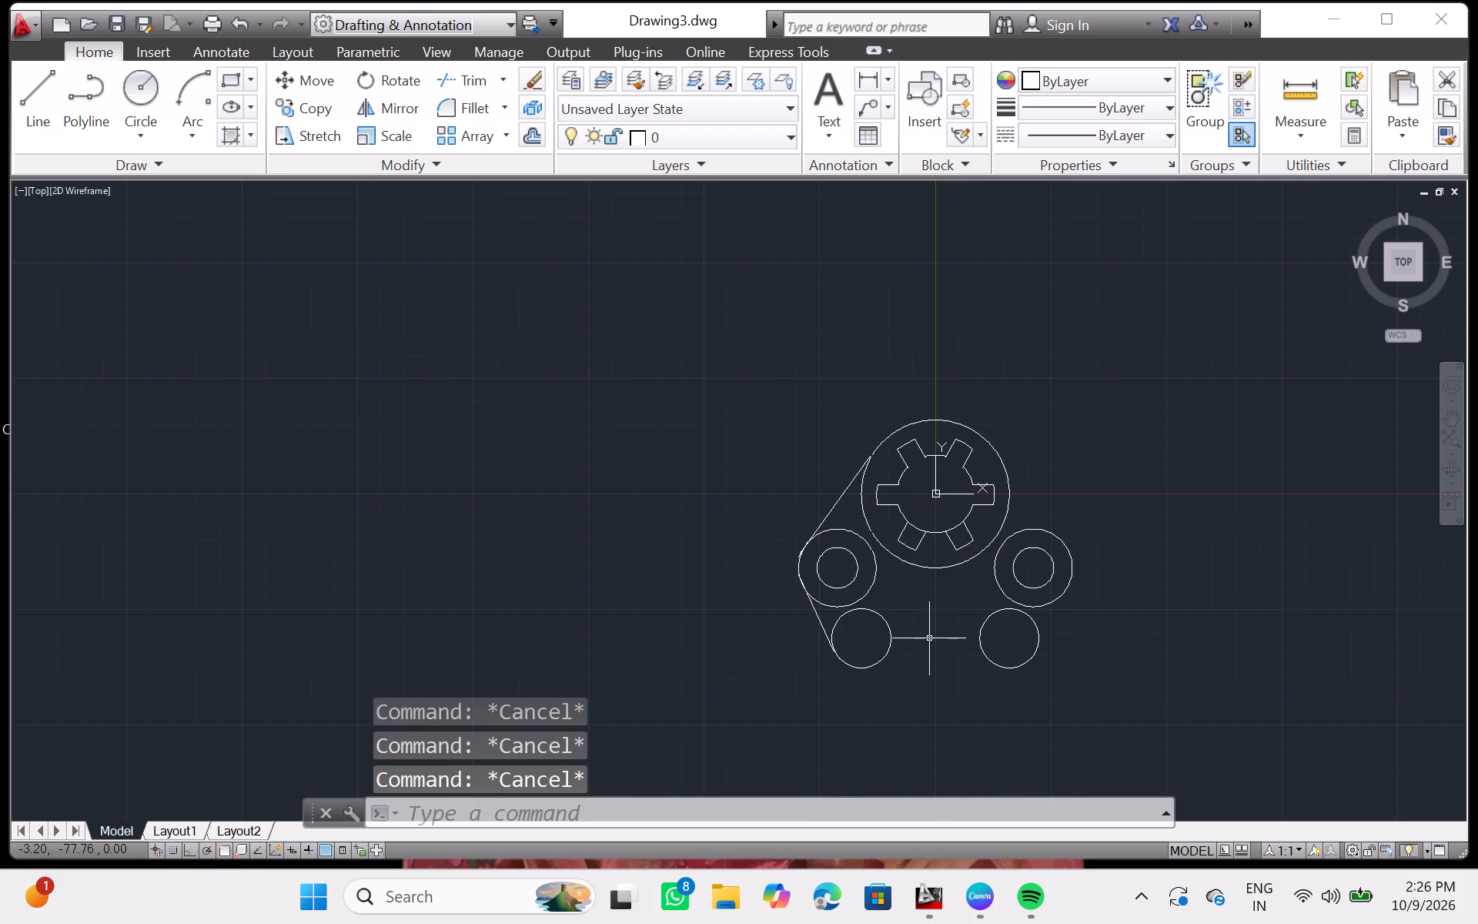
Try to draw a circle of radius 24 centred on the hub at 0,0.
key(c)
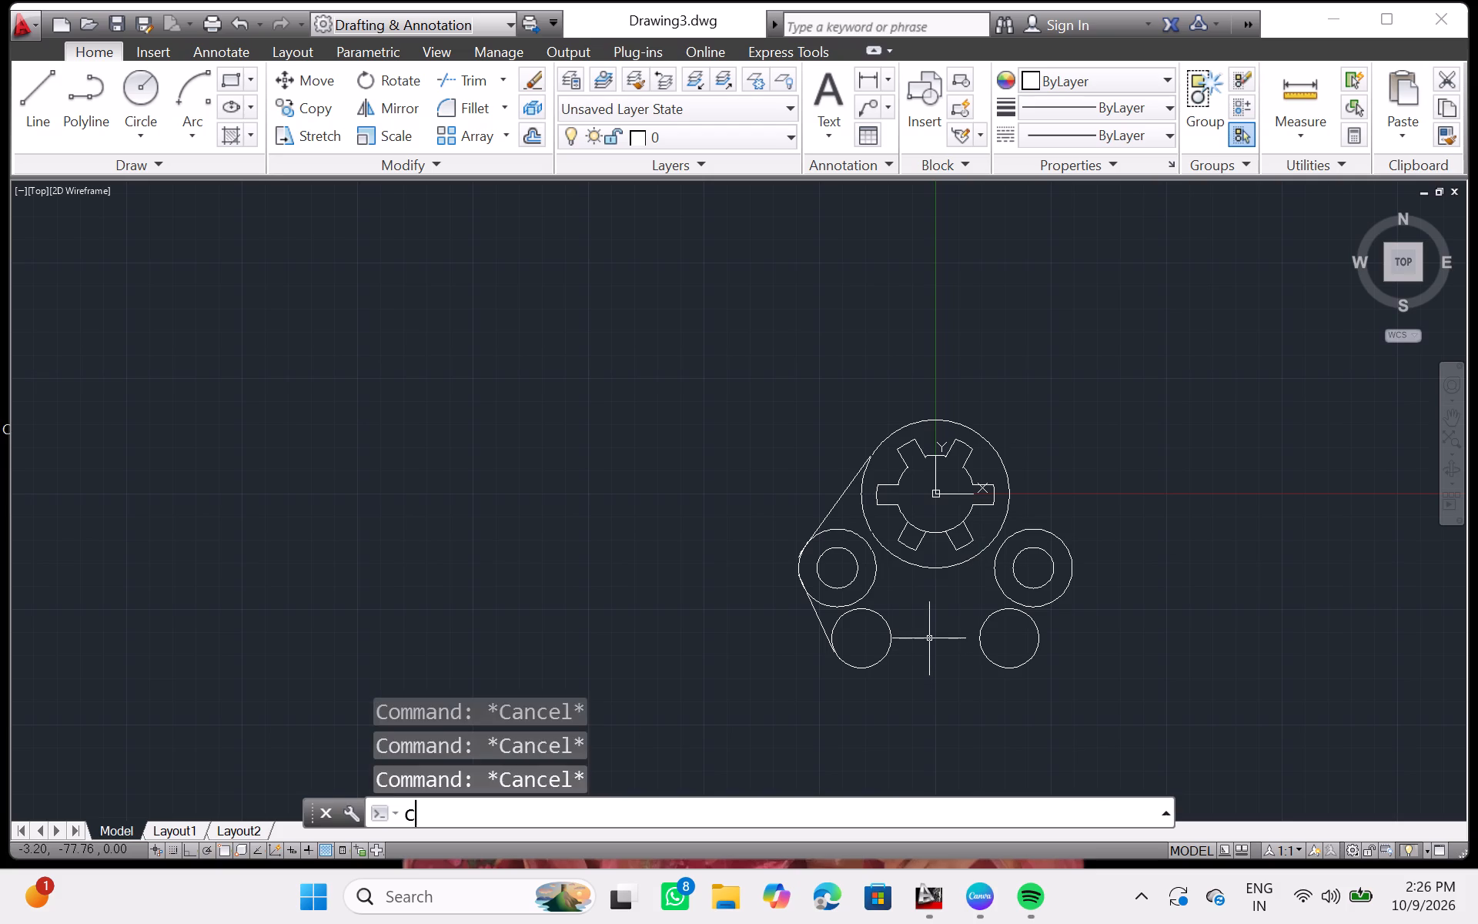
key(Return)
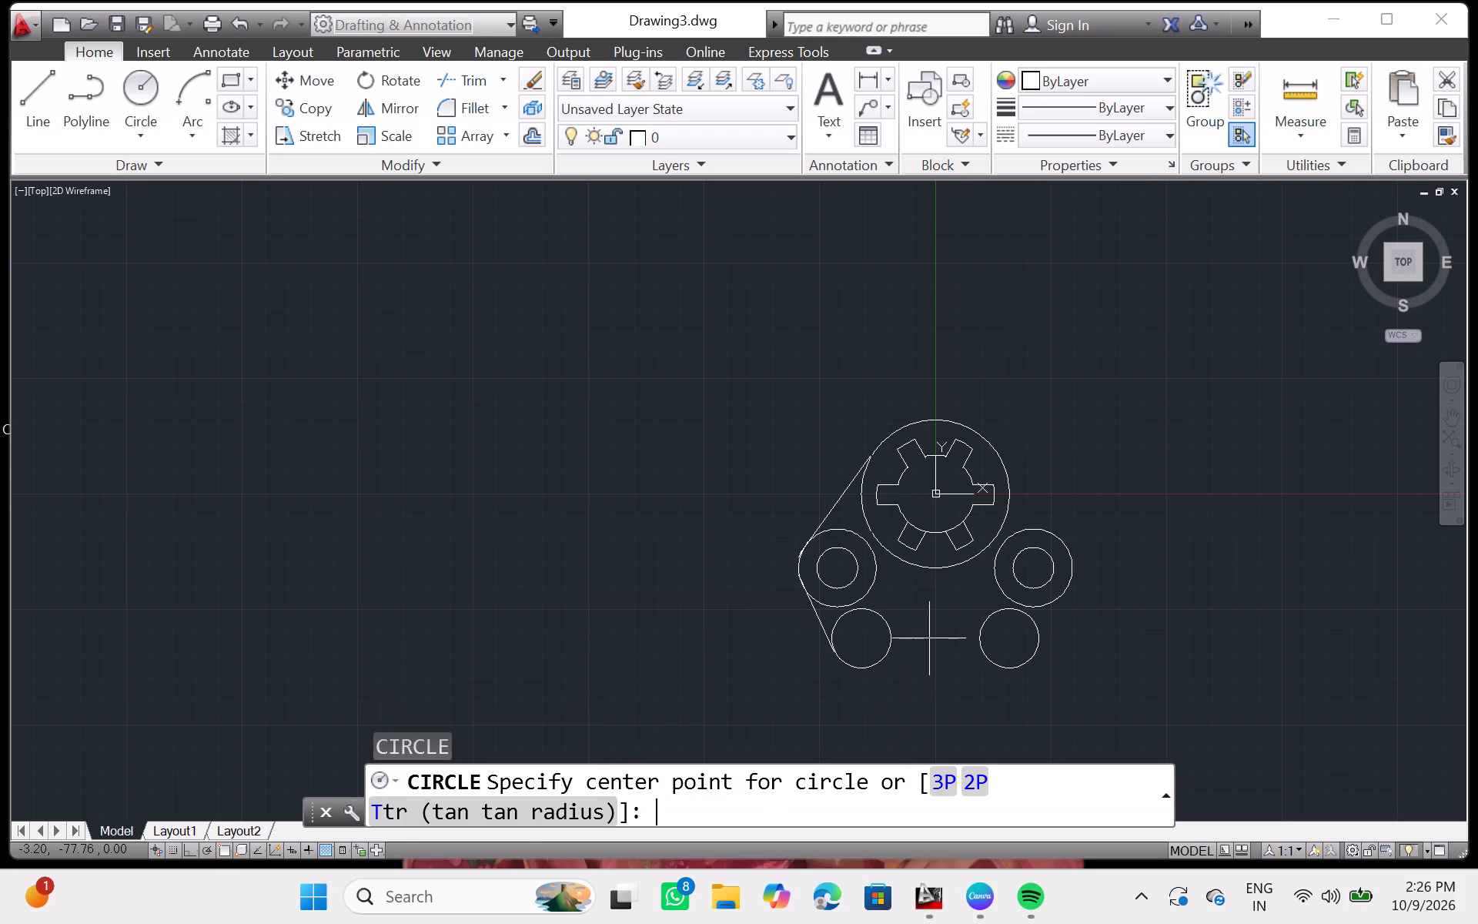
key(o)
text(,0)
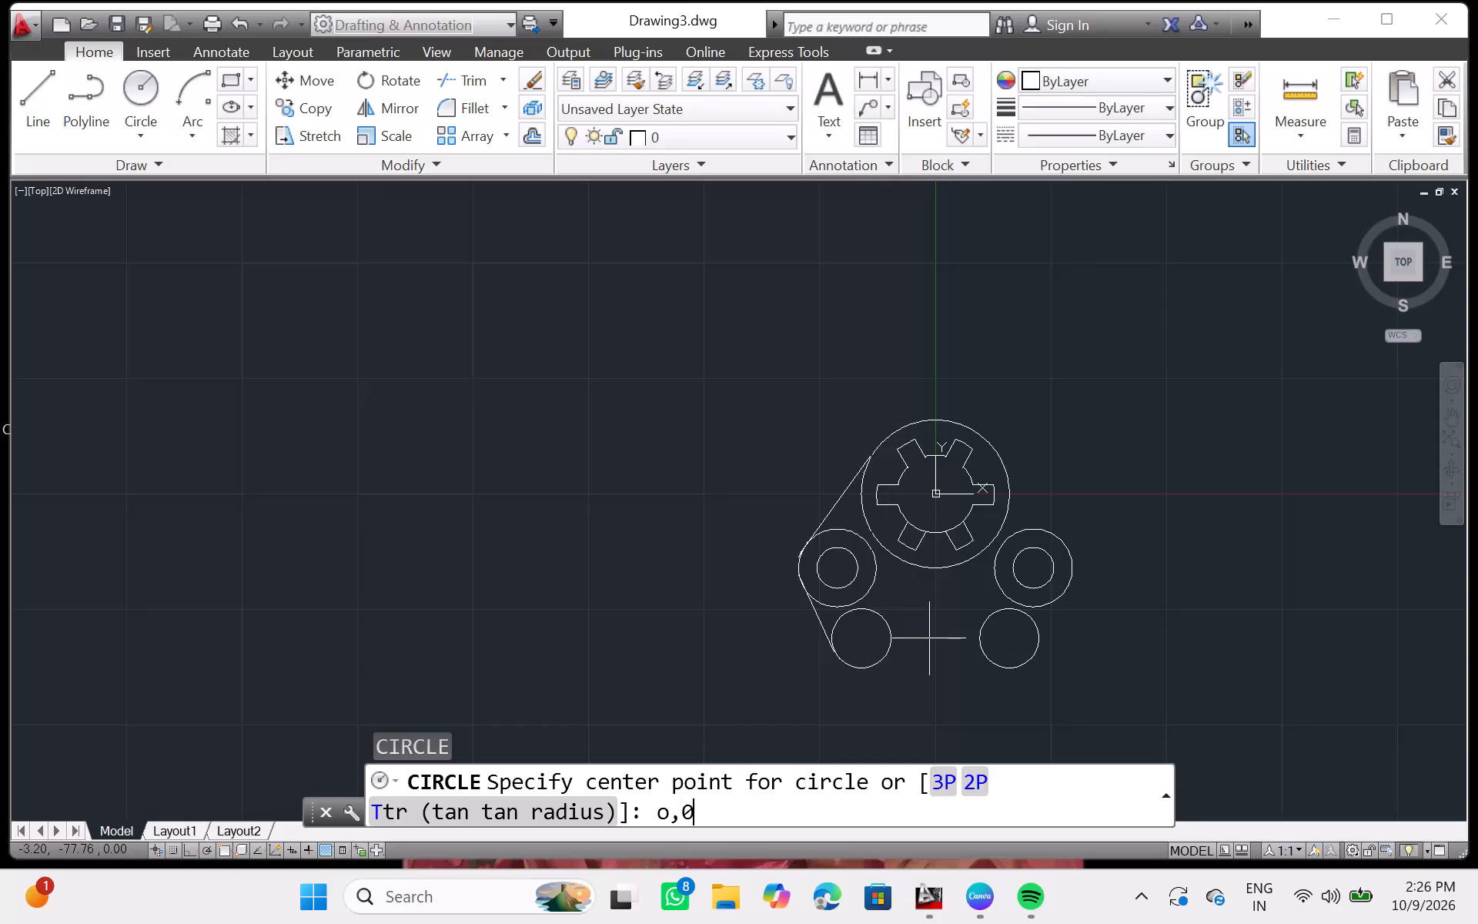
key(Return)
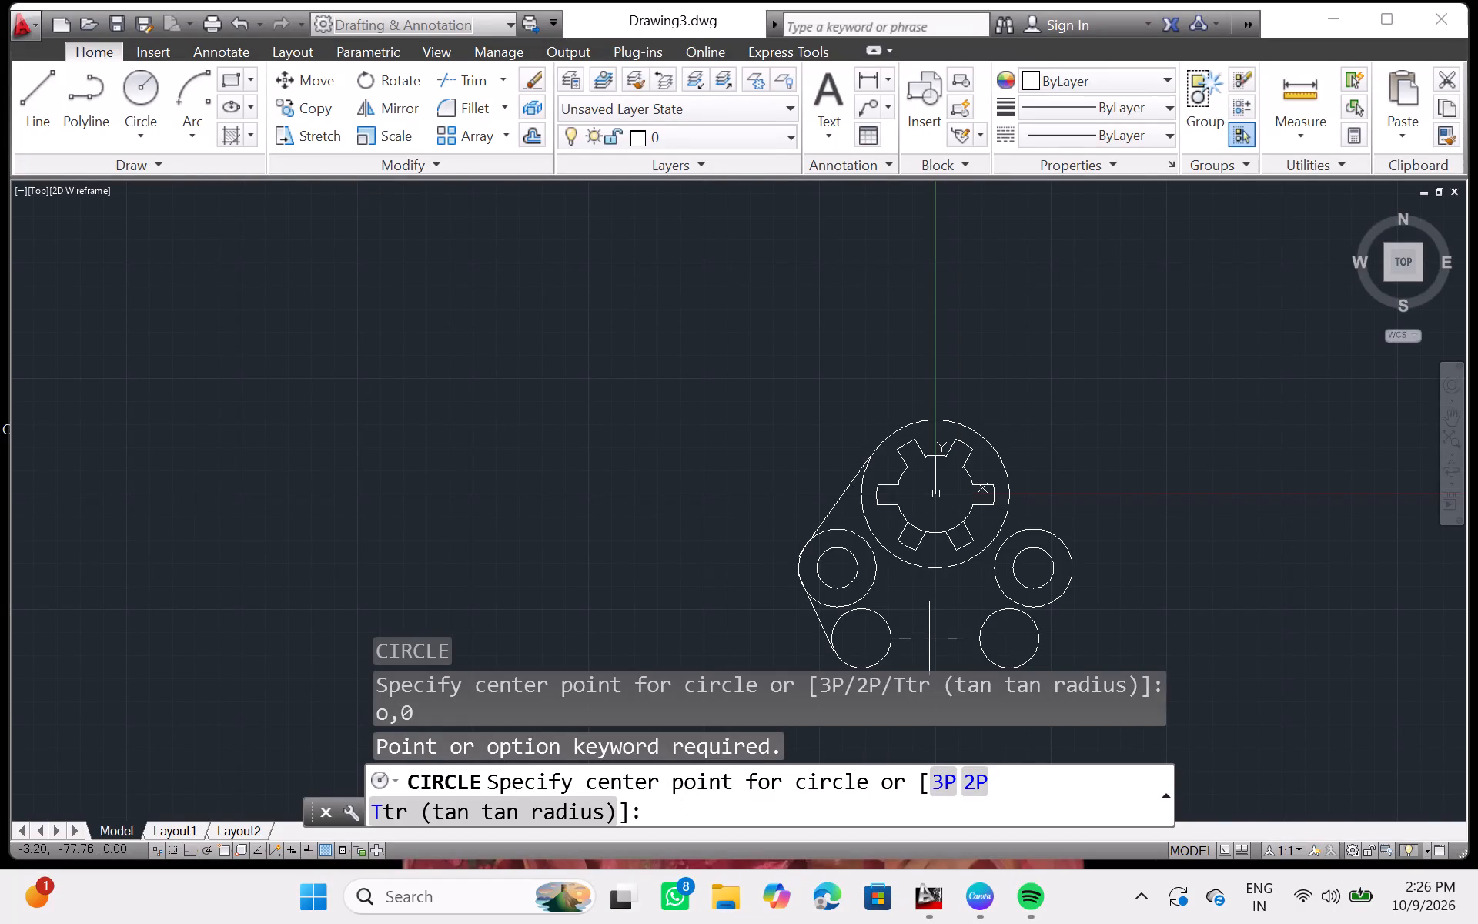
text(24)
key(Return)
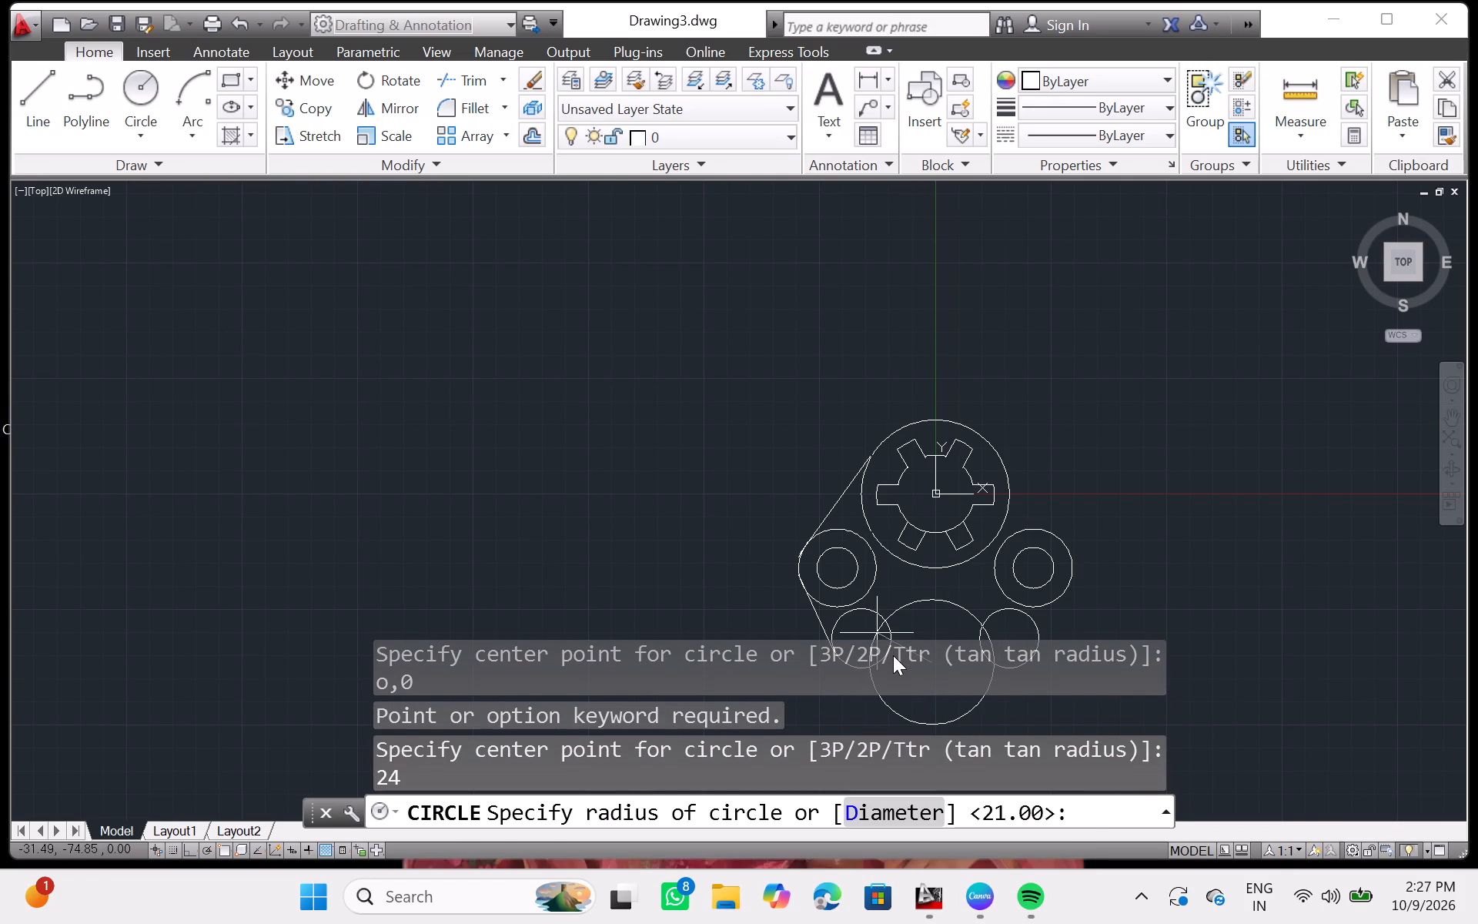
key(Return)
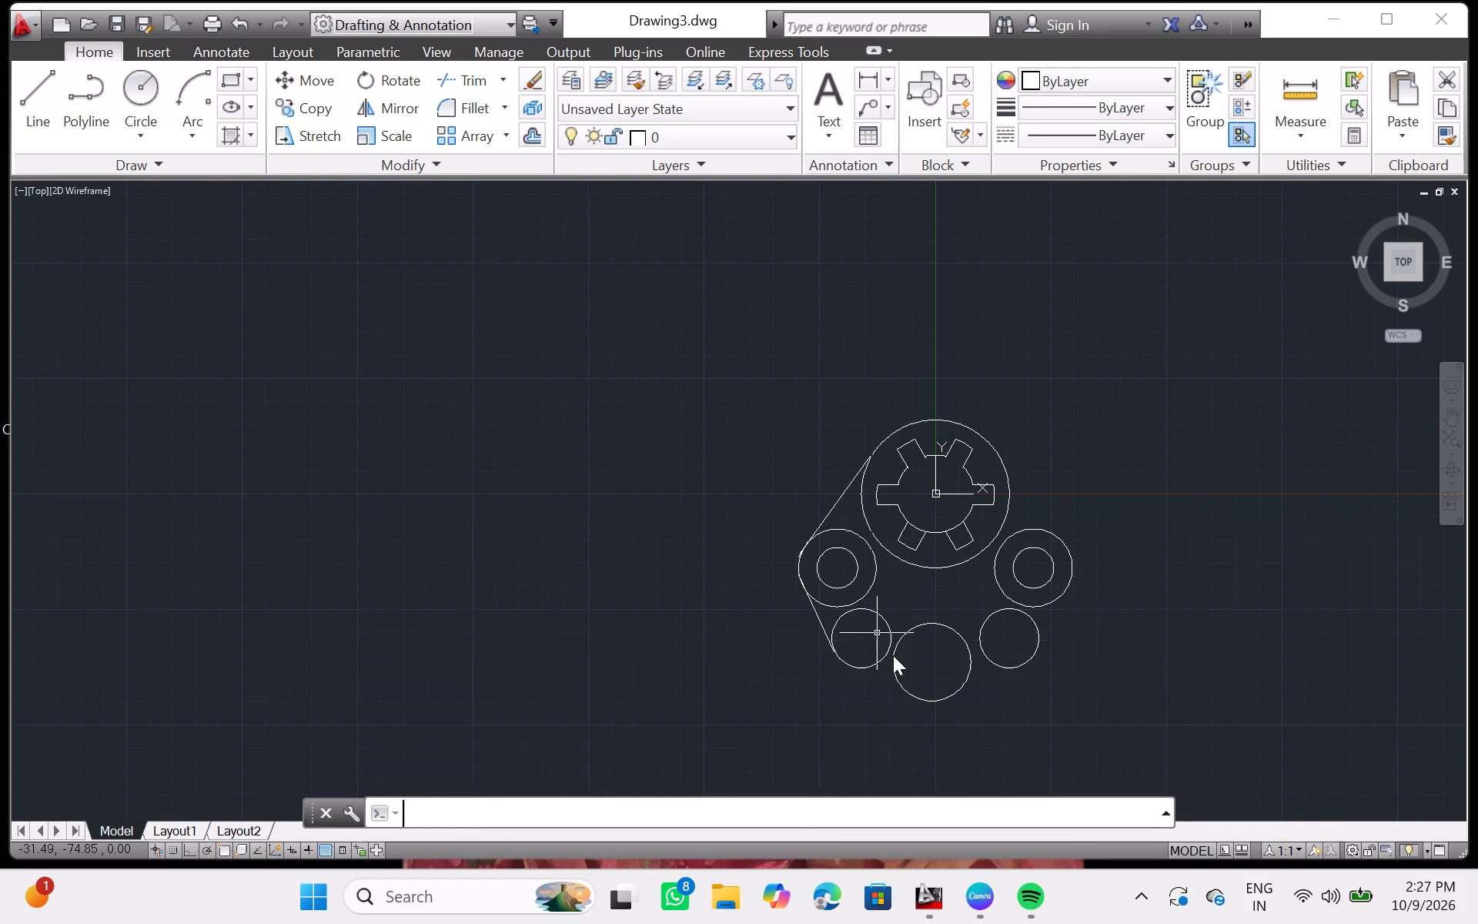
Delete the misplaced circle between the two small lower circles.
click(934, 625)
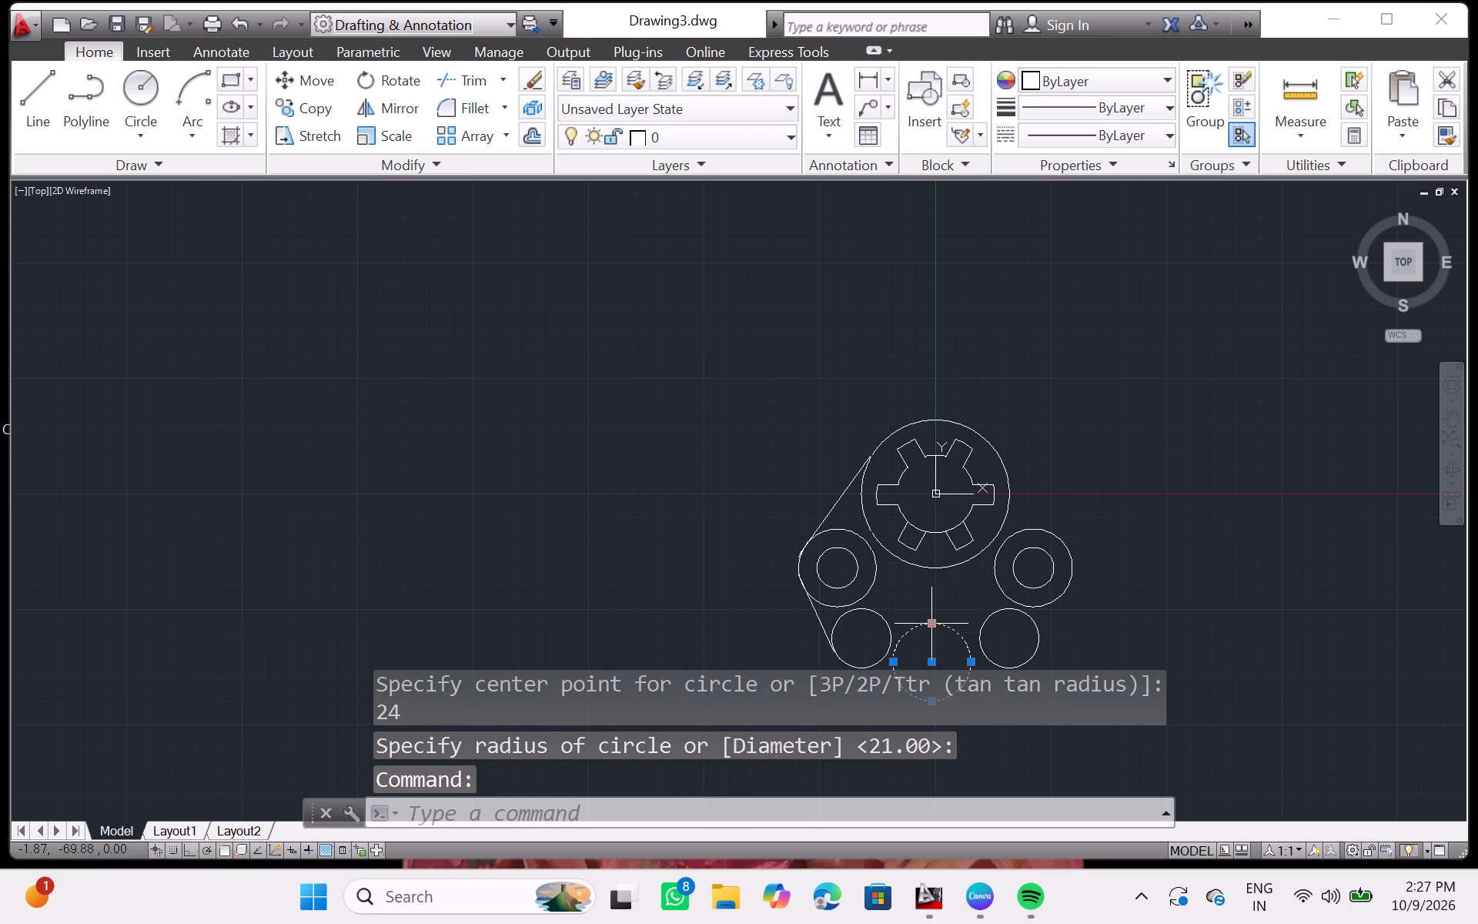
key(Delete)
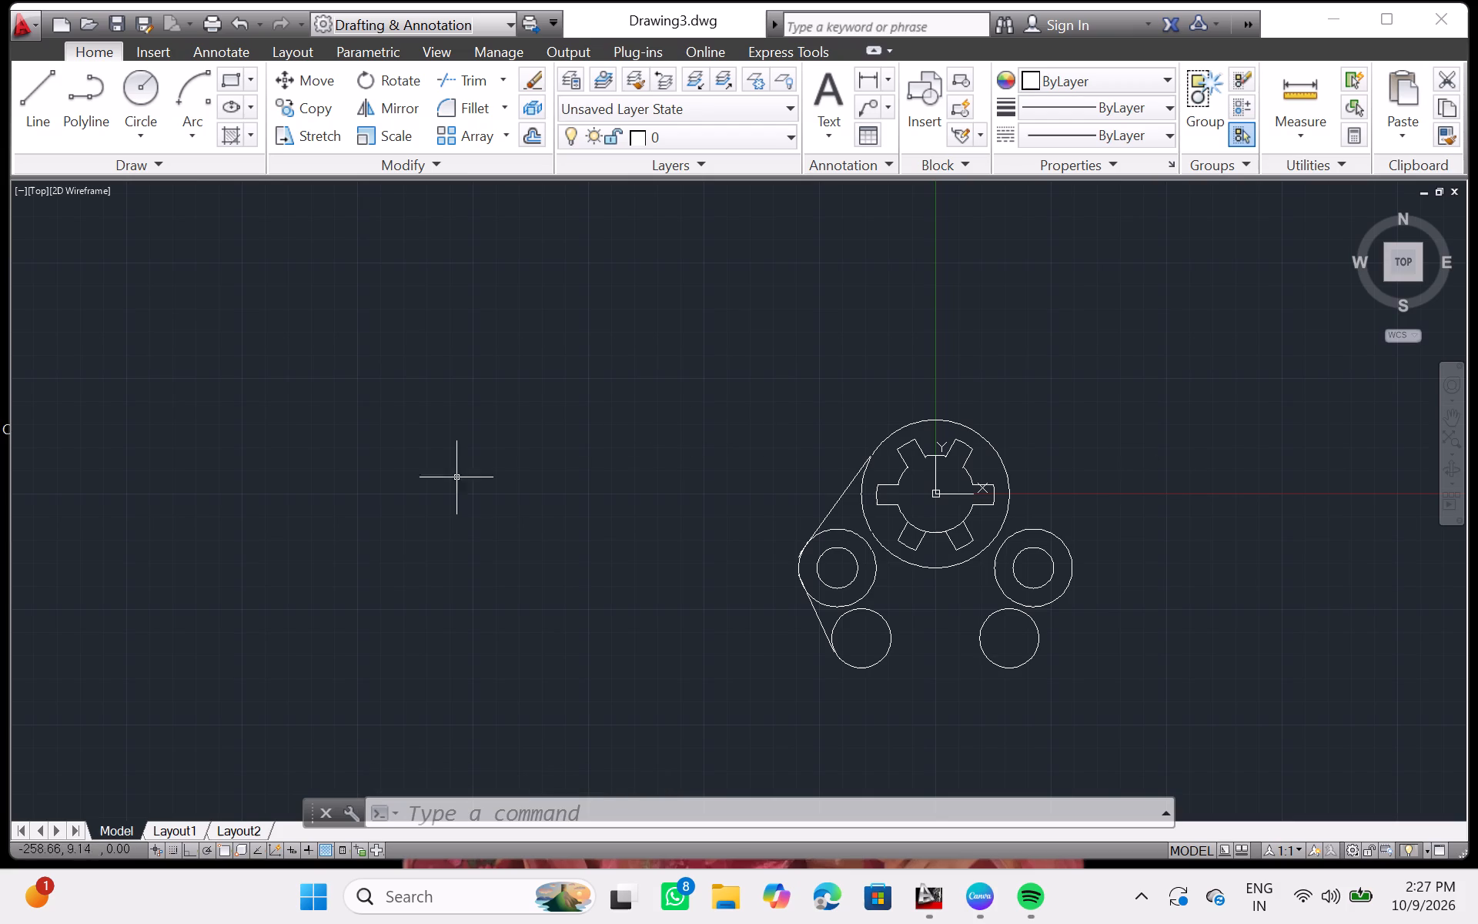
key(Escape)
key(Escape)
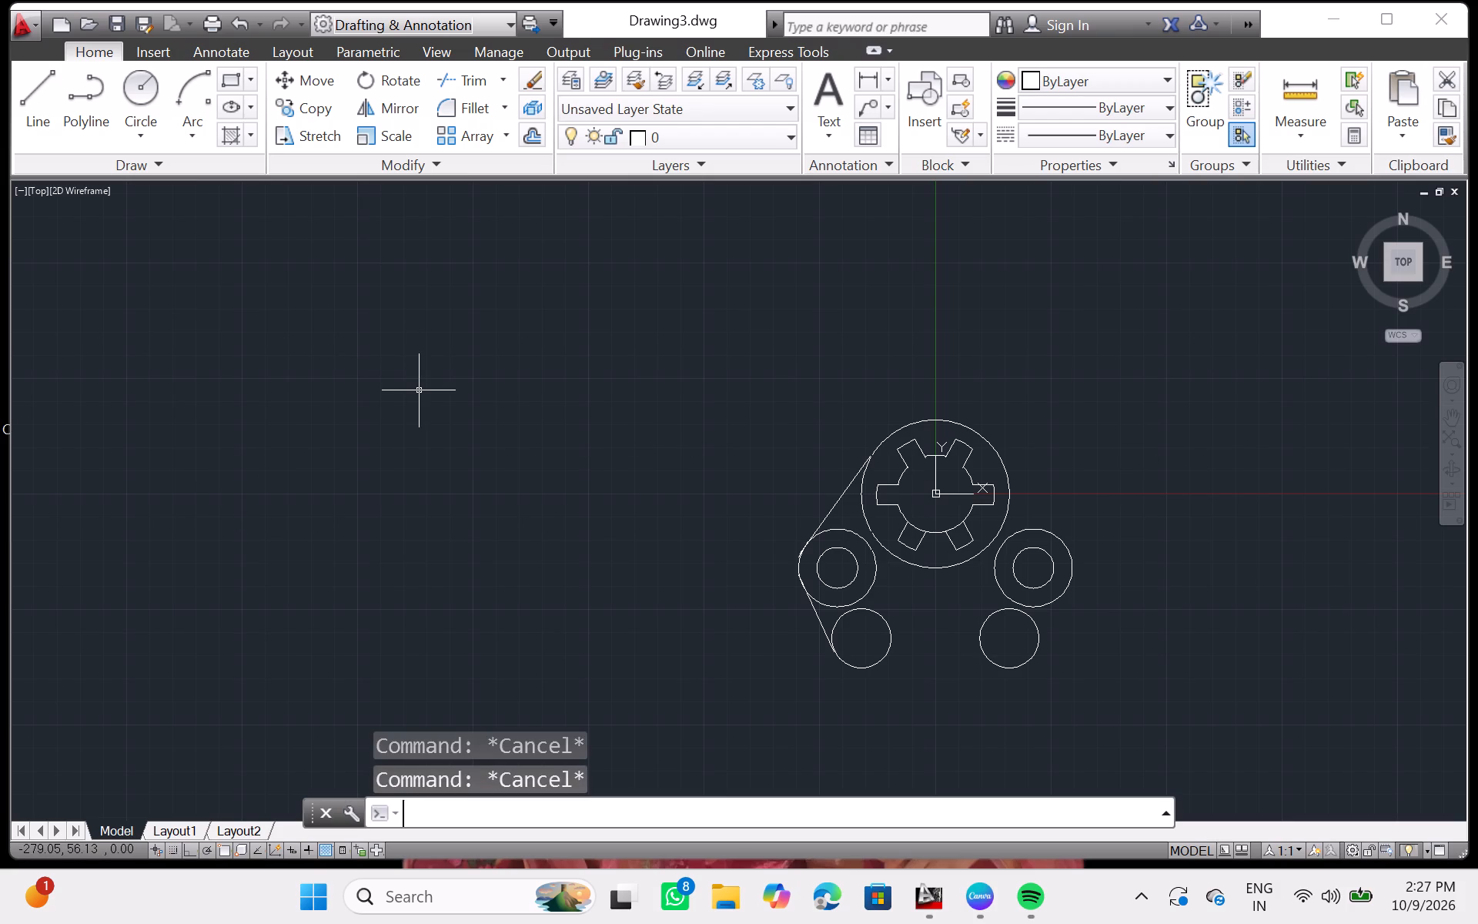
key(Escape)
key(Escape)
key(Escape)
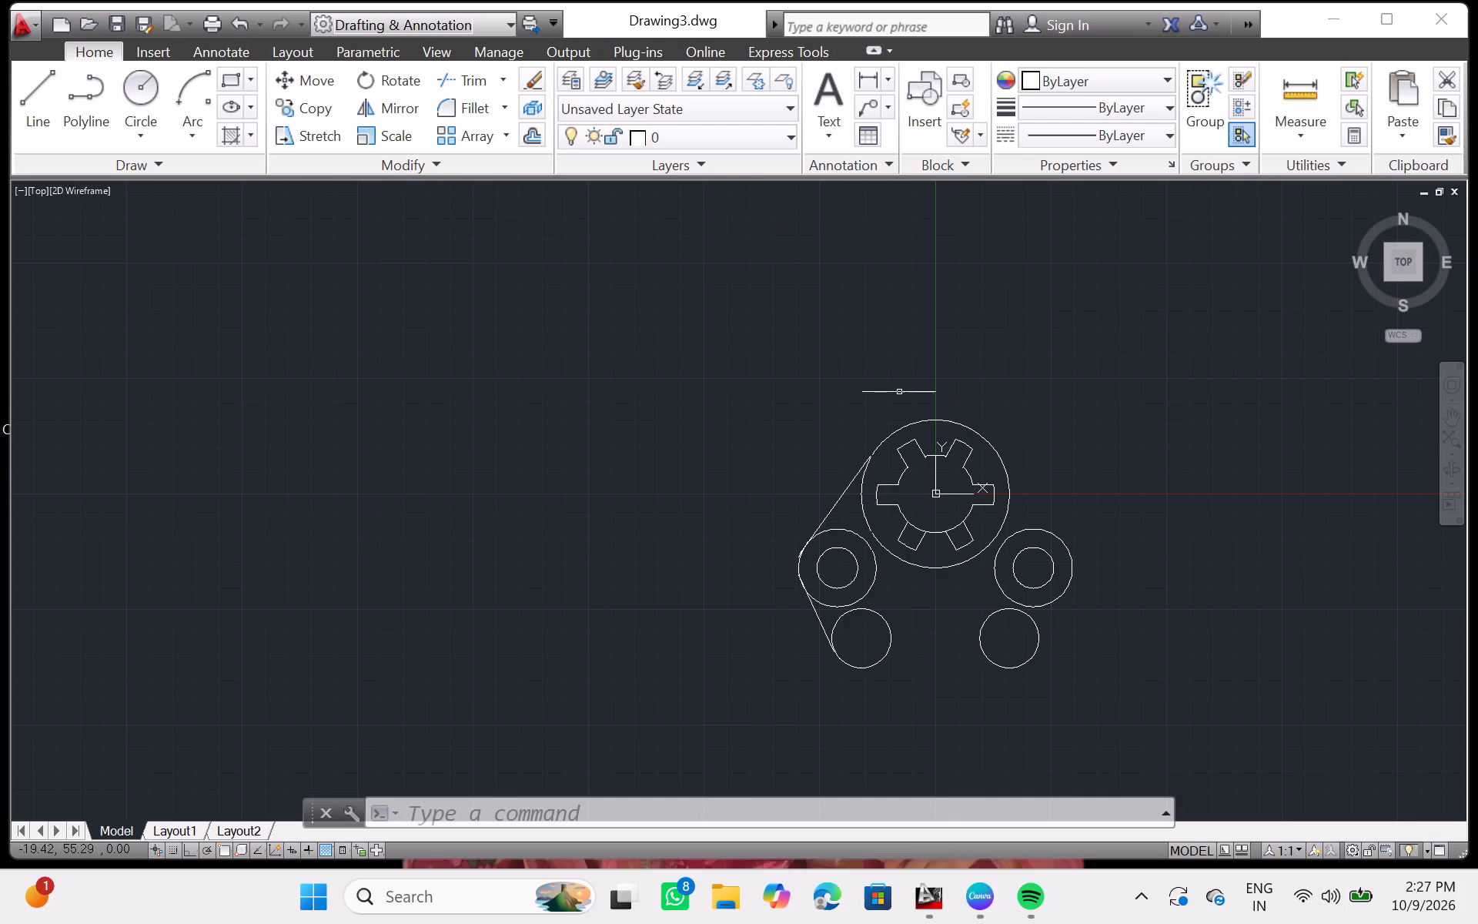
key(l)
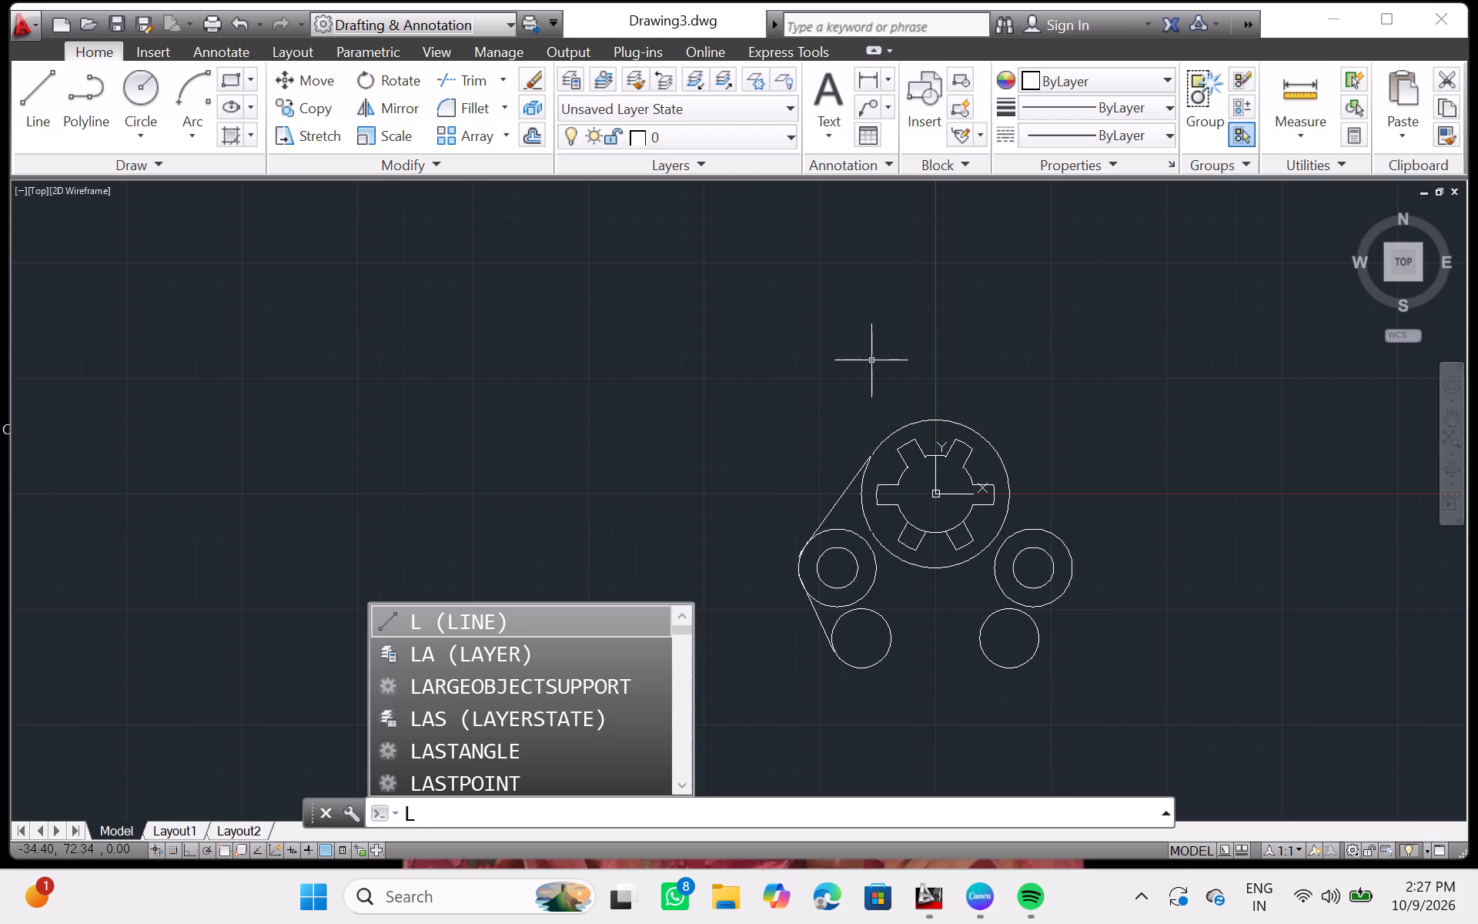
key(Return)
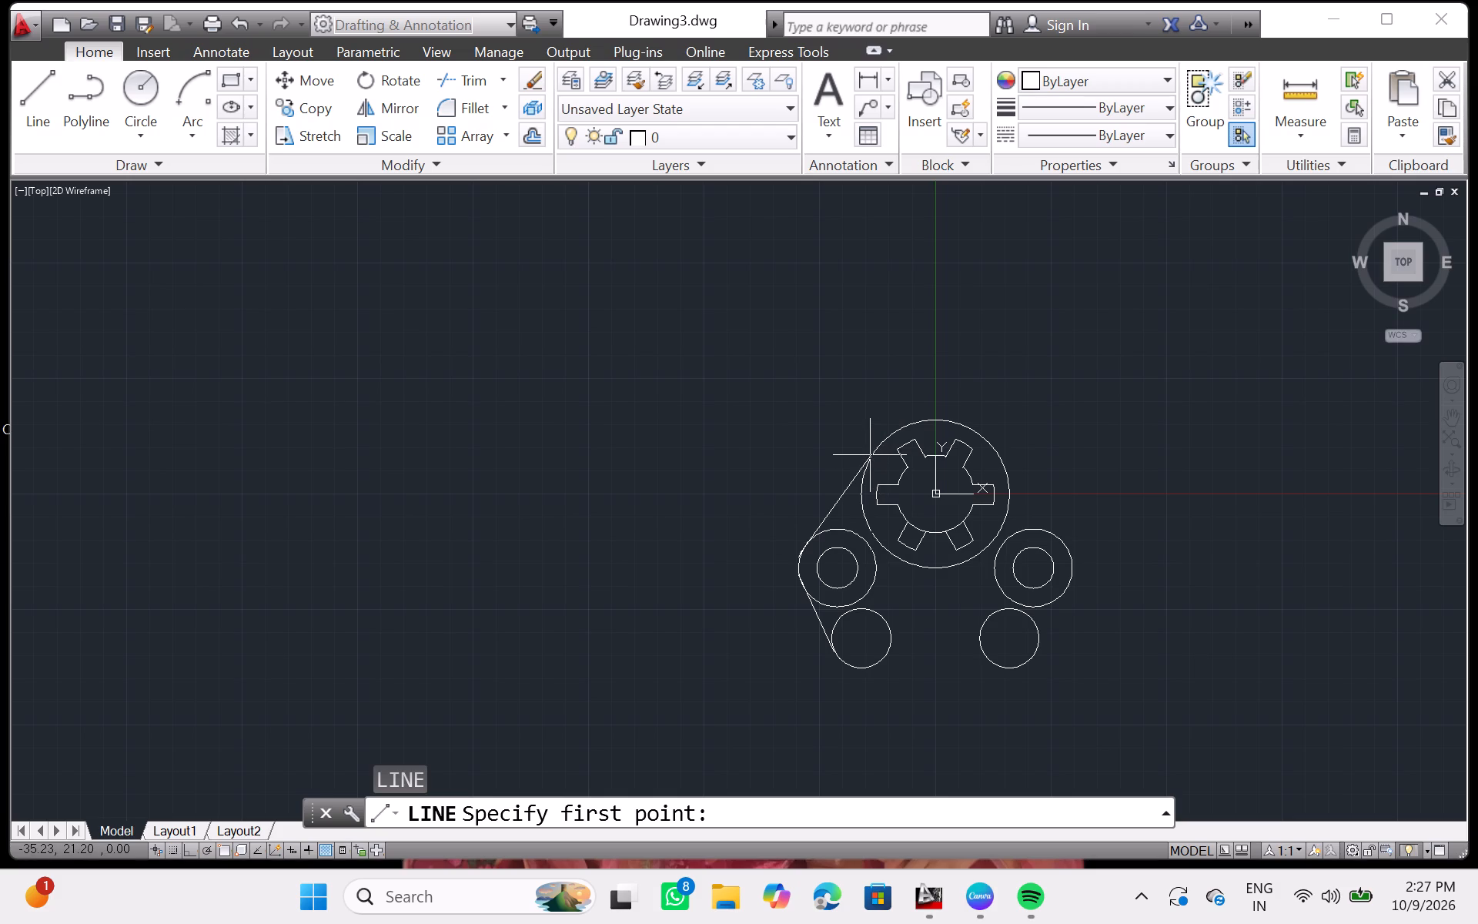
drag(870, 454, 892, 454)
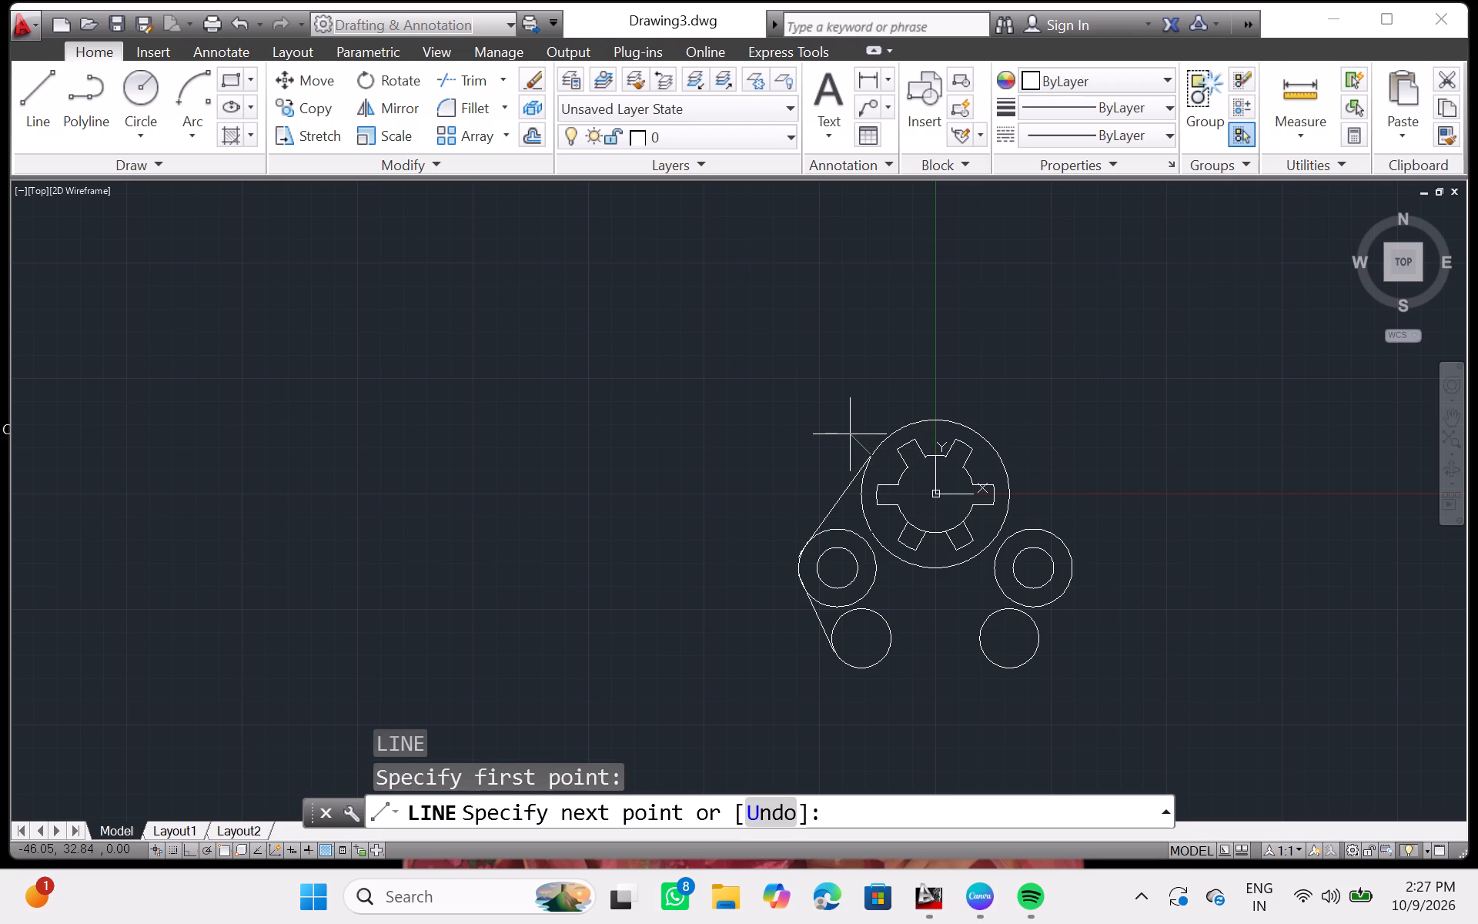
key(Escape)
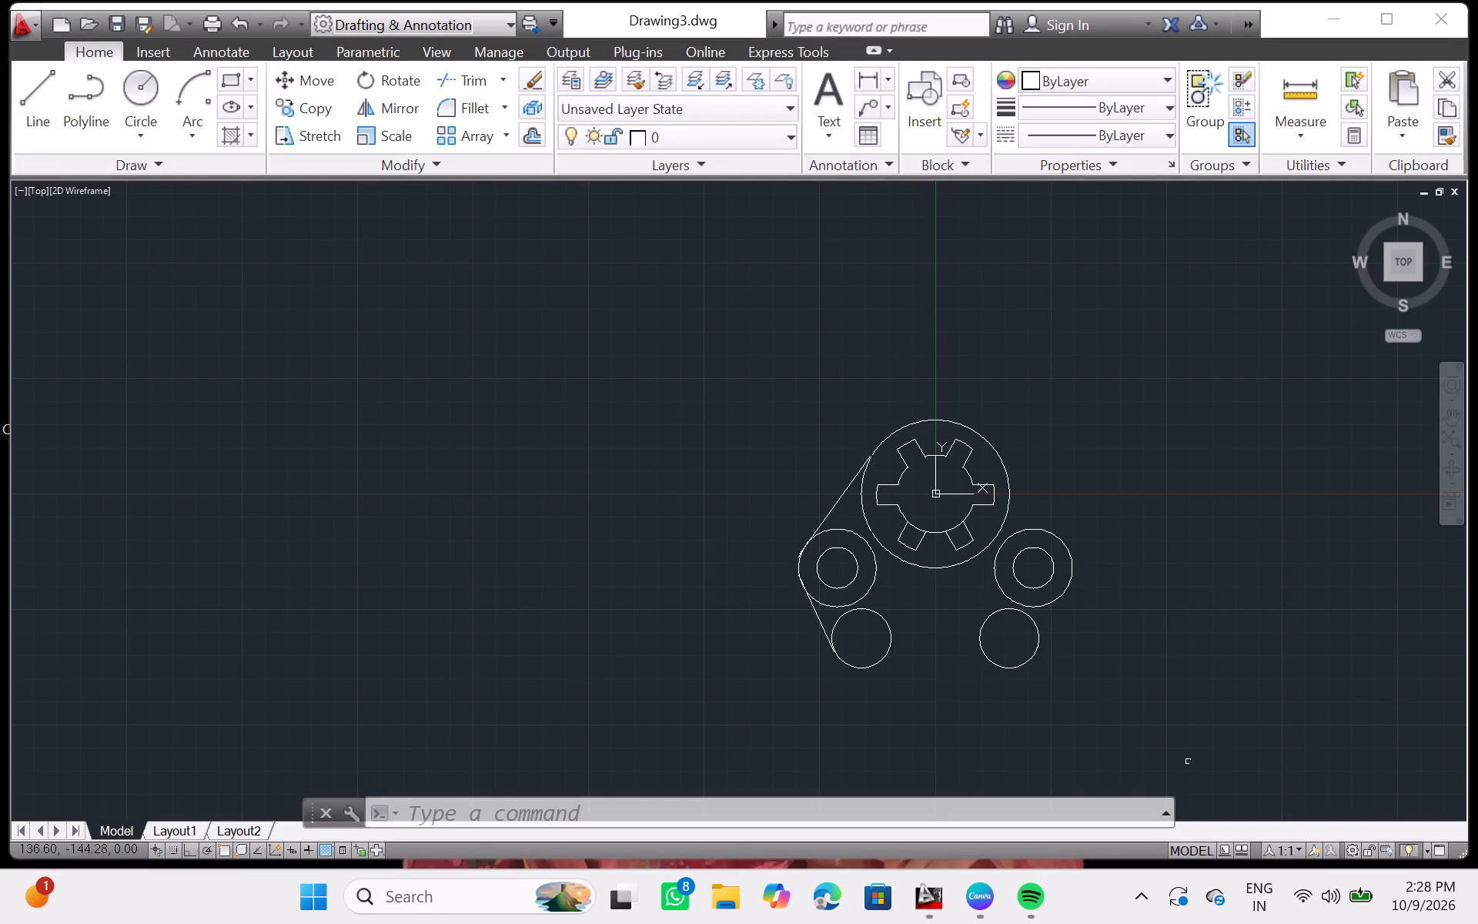
Draw a vertical centreline from just above the hub, through its centre, down to below the two small lower circles.
key(l)
key(Return)
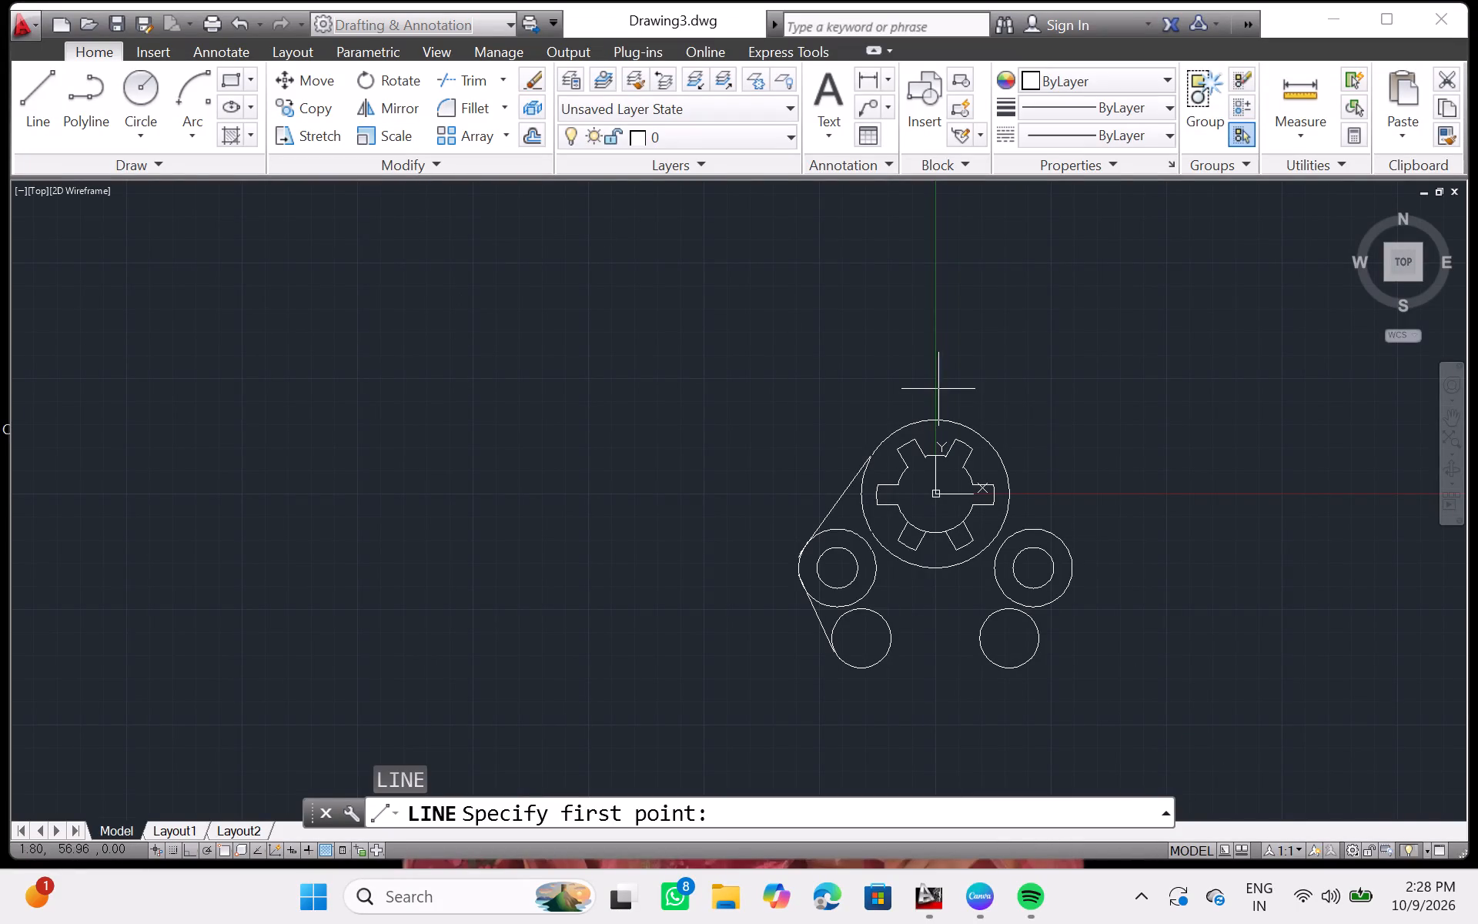
drag(936, 400, 950, 428)
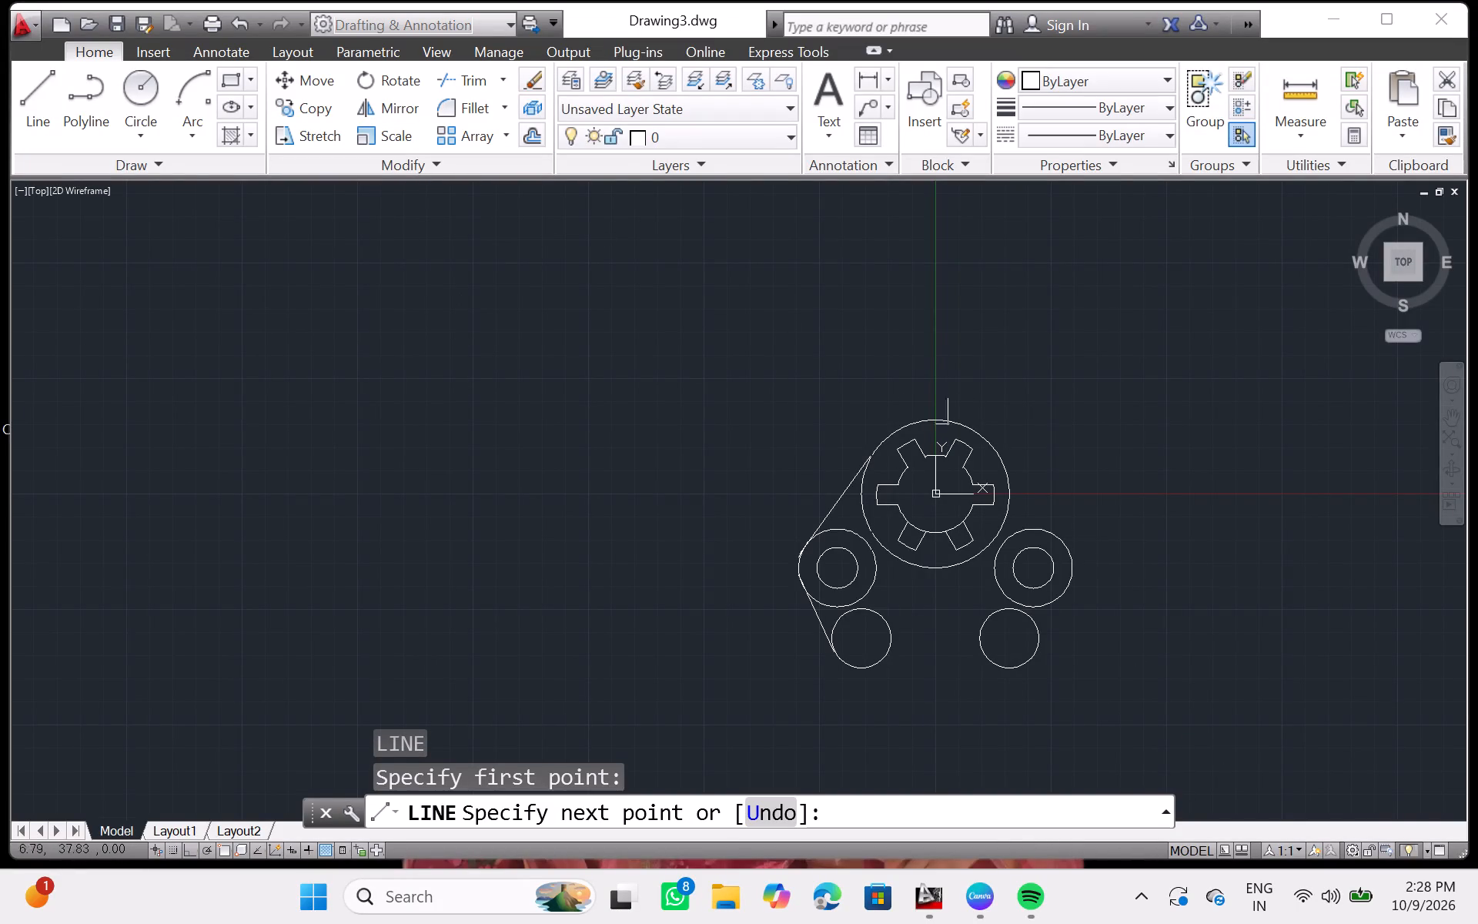
drag(950, 428, 941, 538)
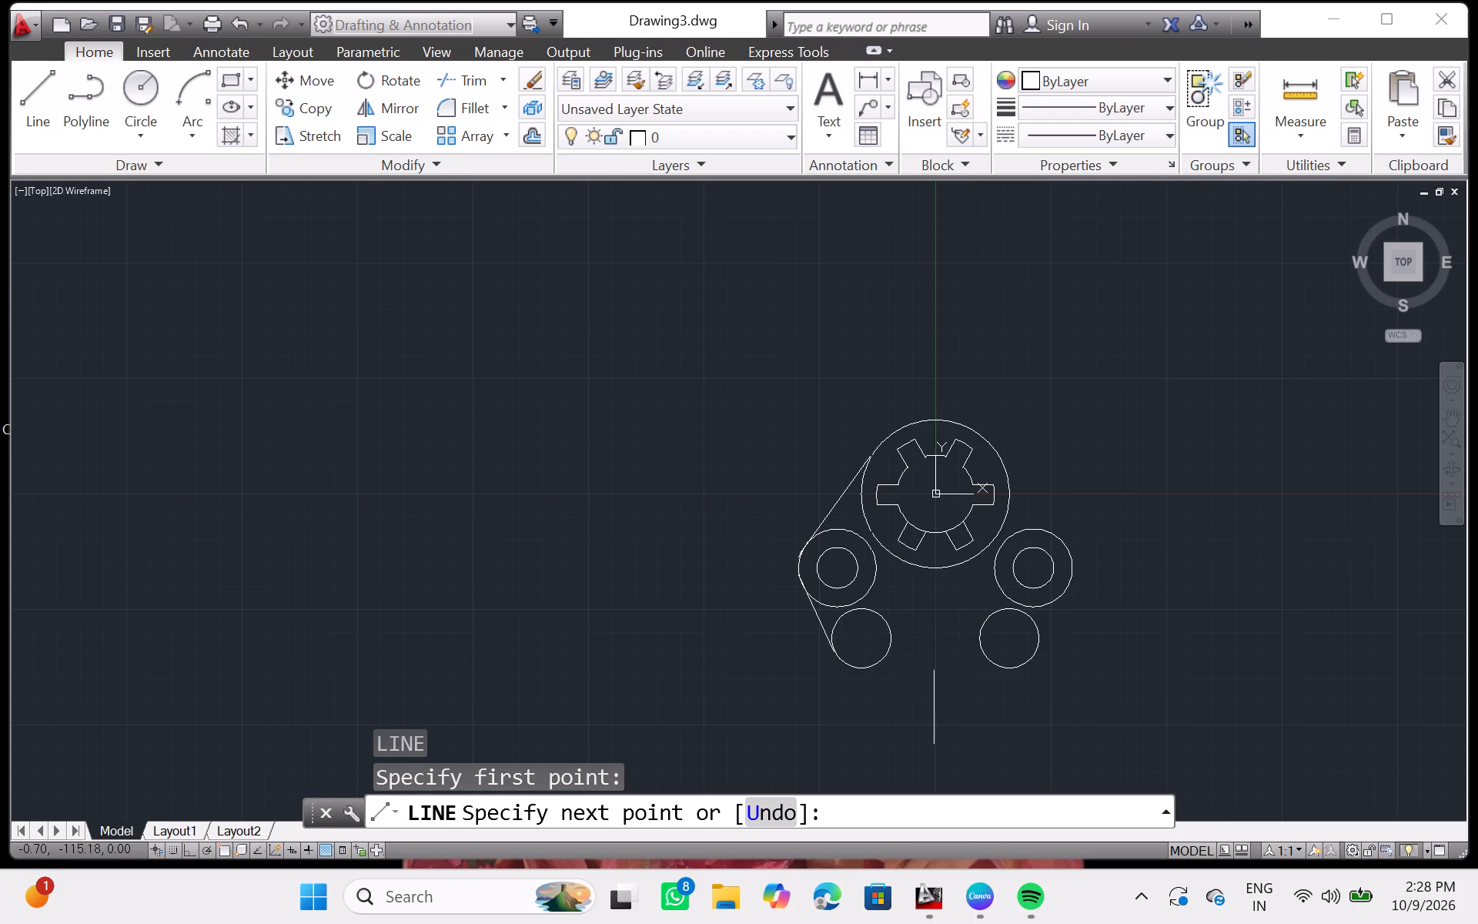
click(934, 748)
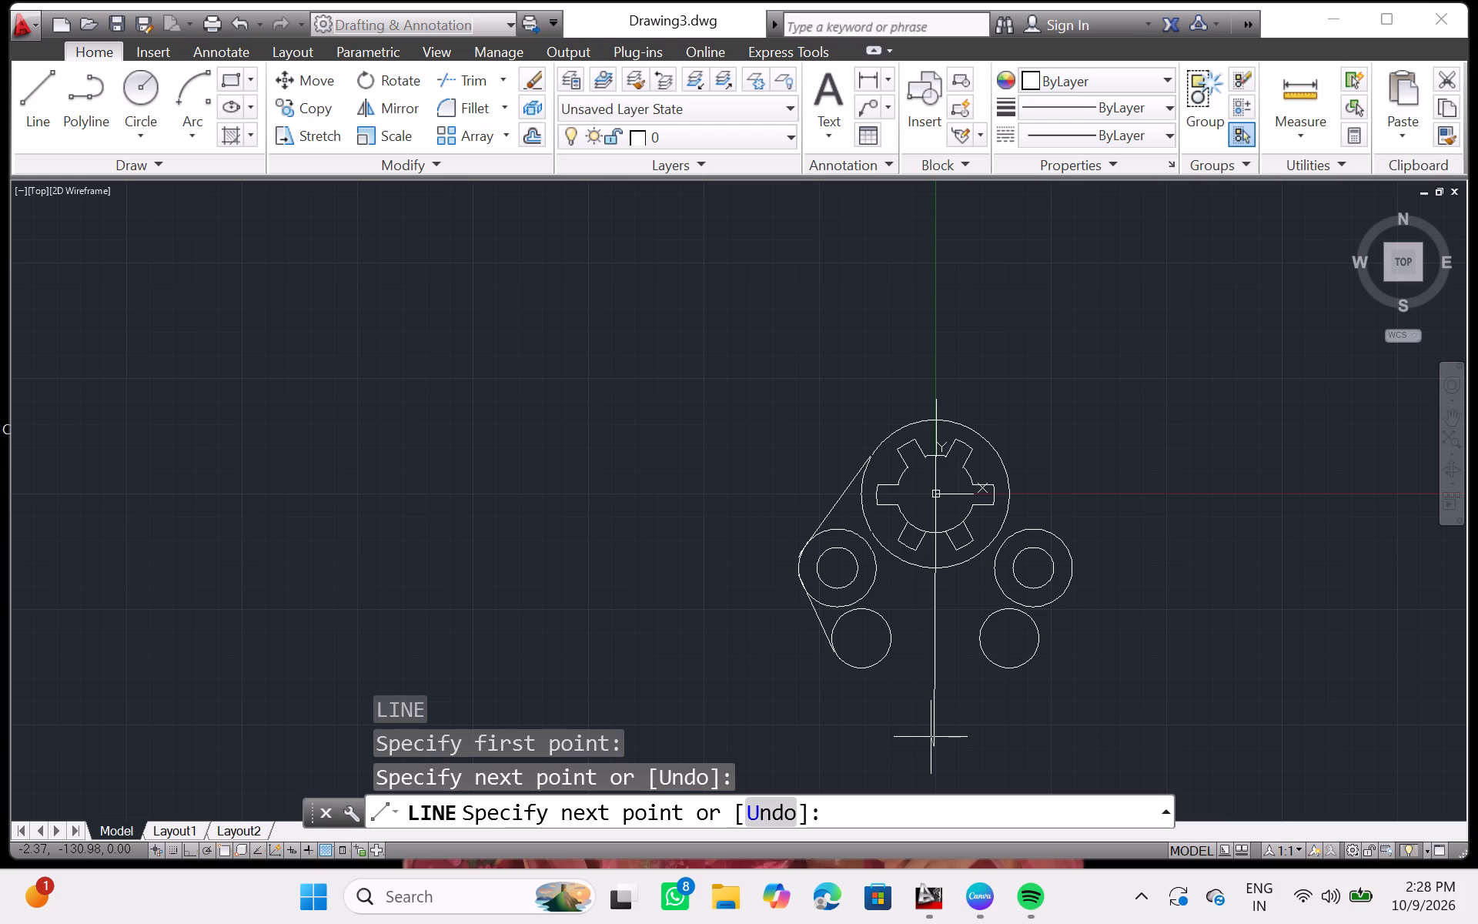
key(Return)
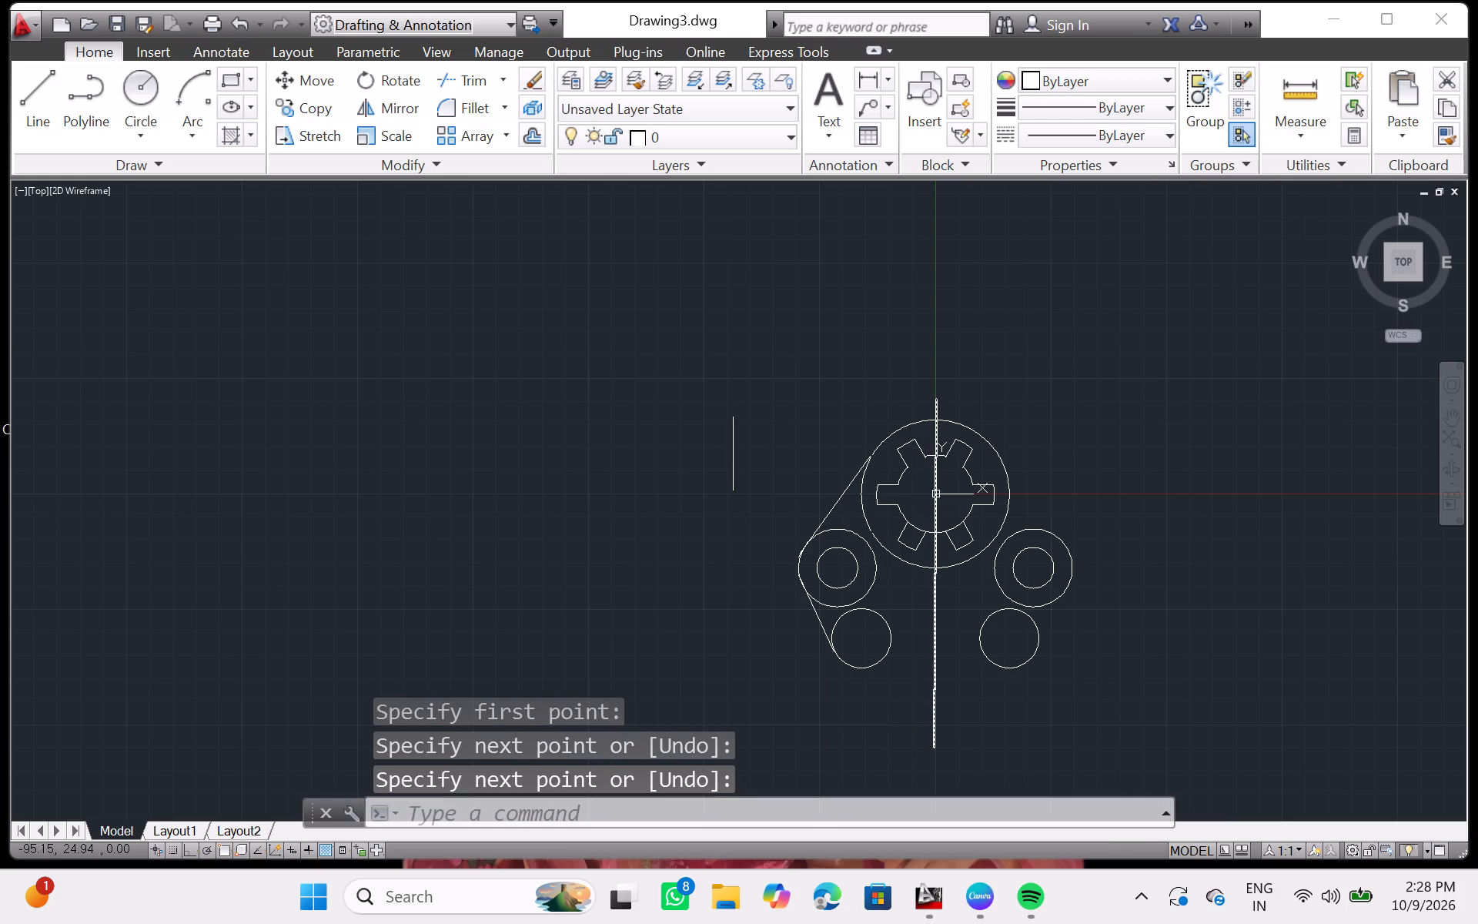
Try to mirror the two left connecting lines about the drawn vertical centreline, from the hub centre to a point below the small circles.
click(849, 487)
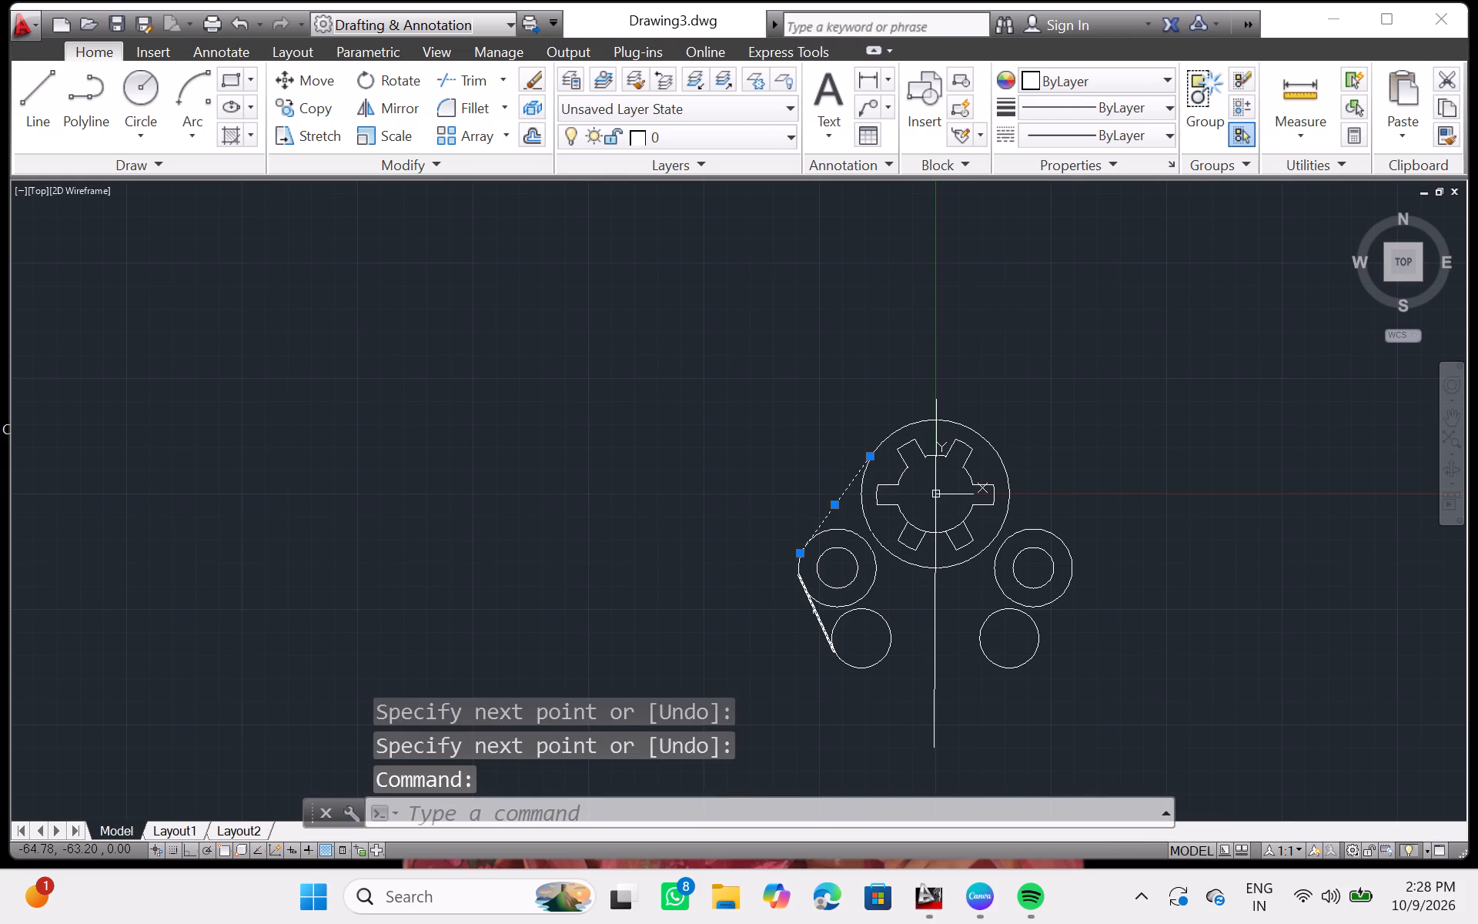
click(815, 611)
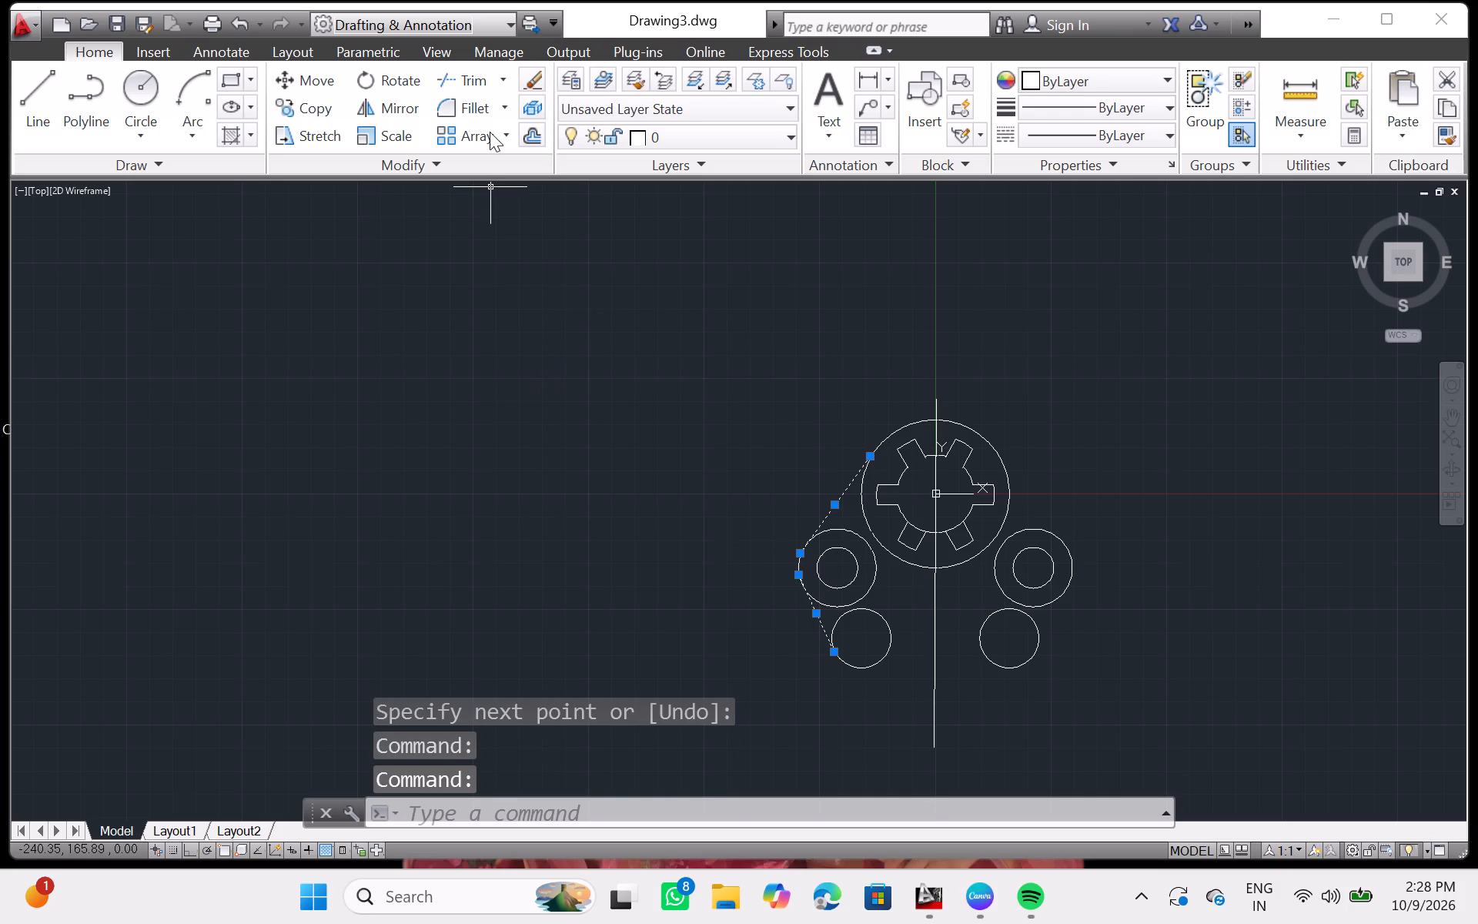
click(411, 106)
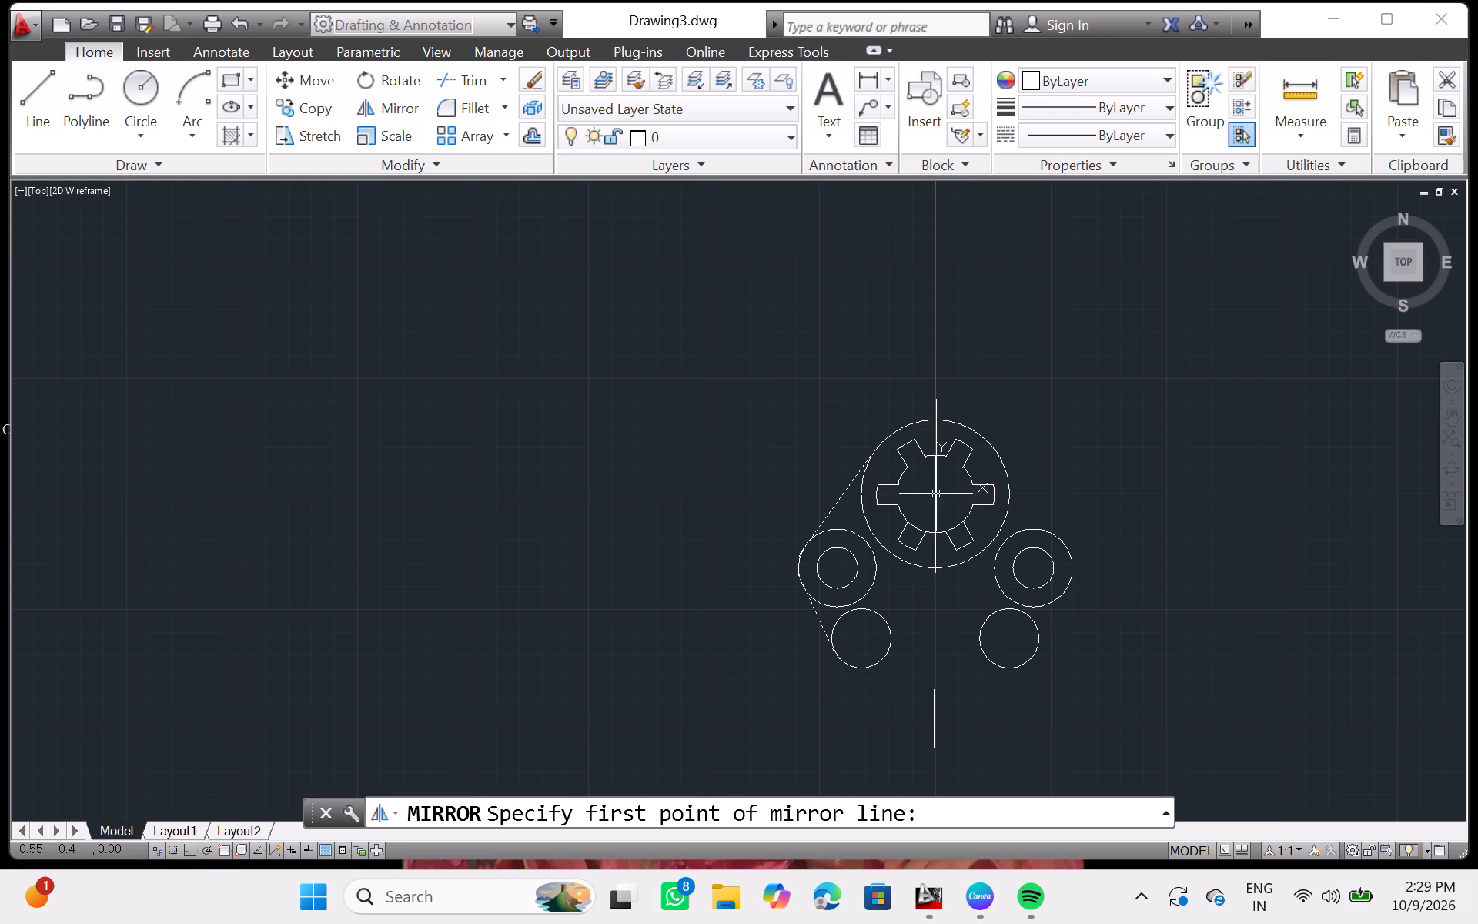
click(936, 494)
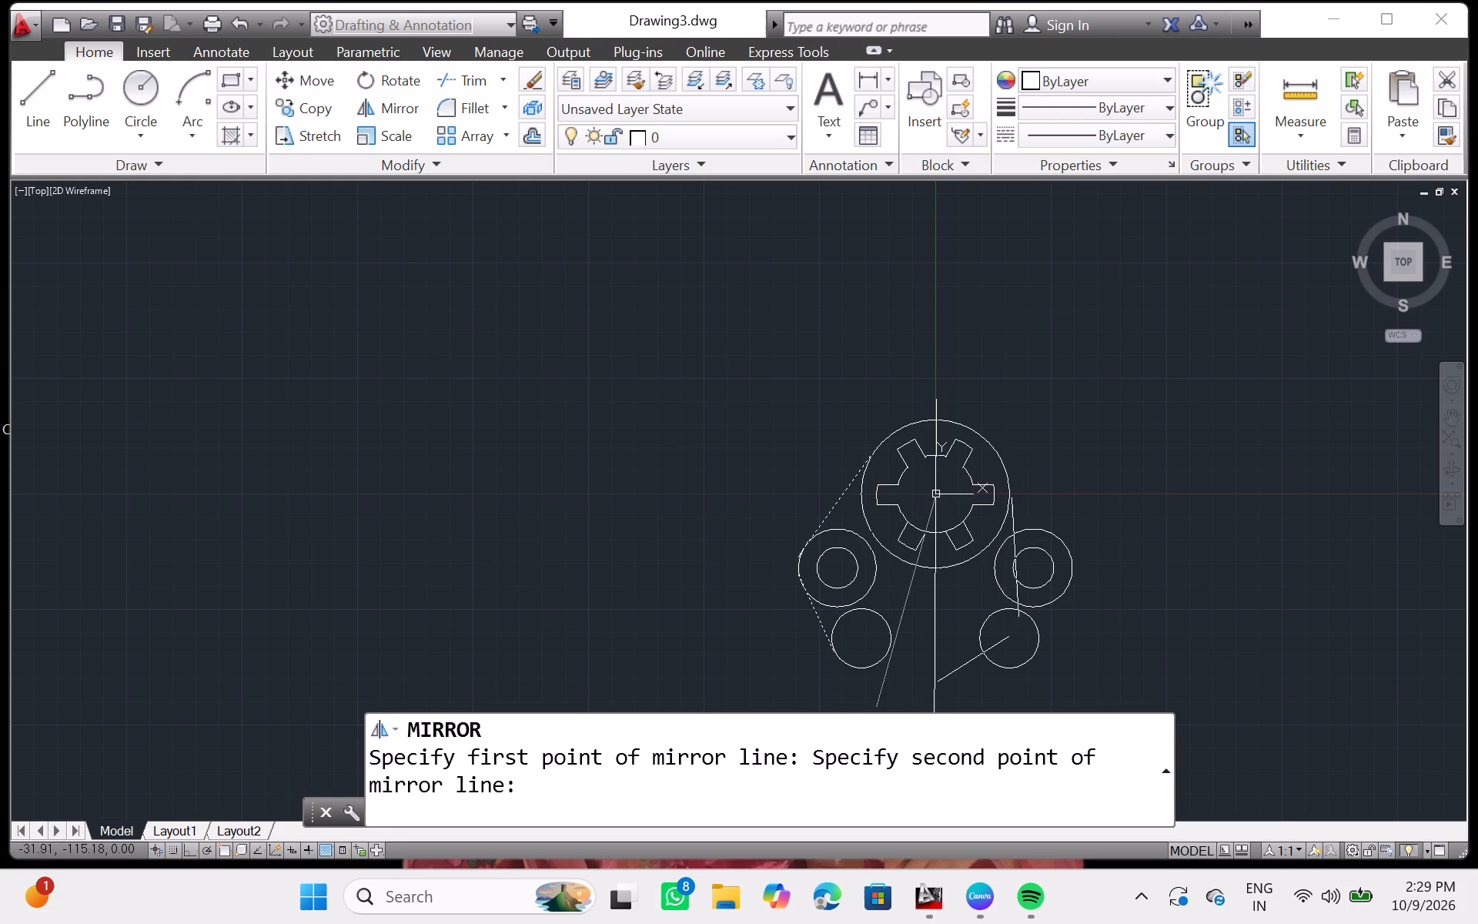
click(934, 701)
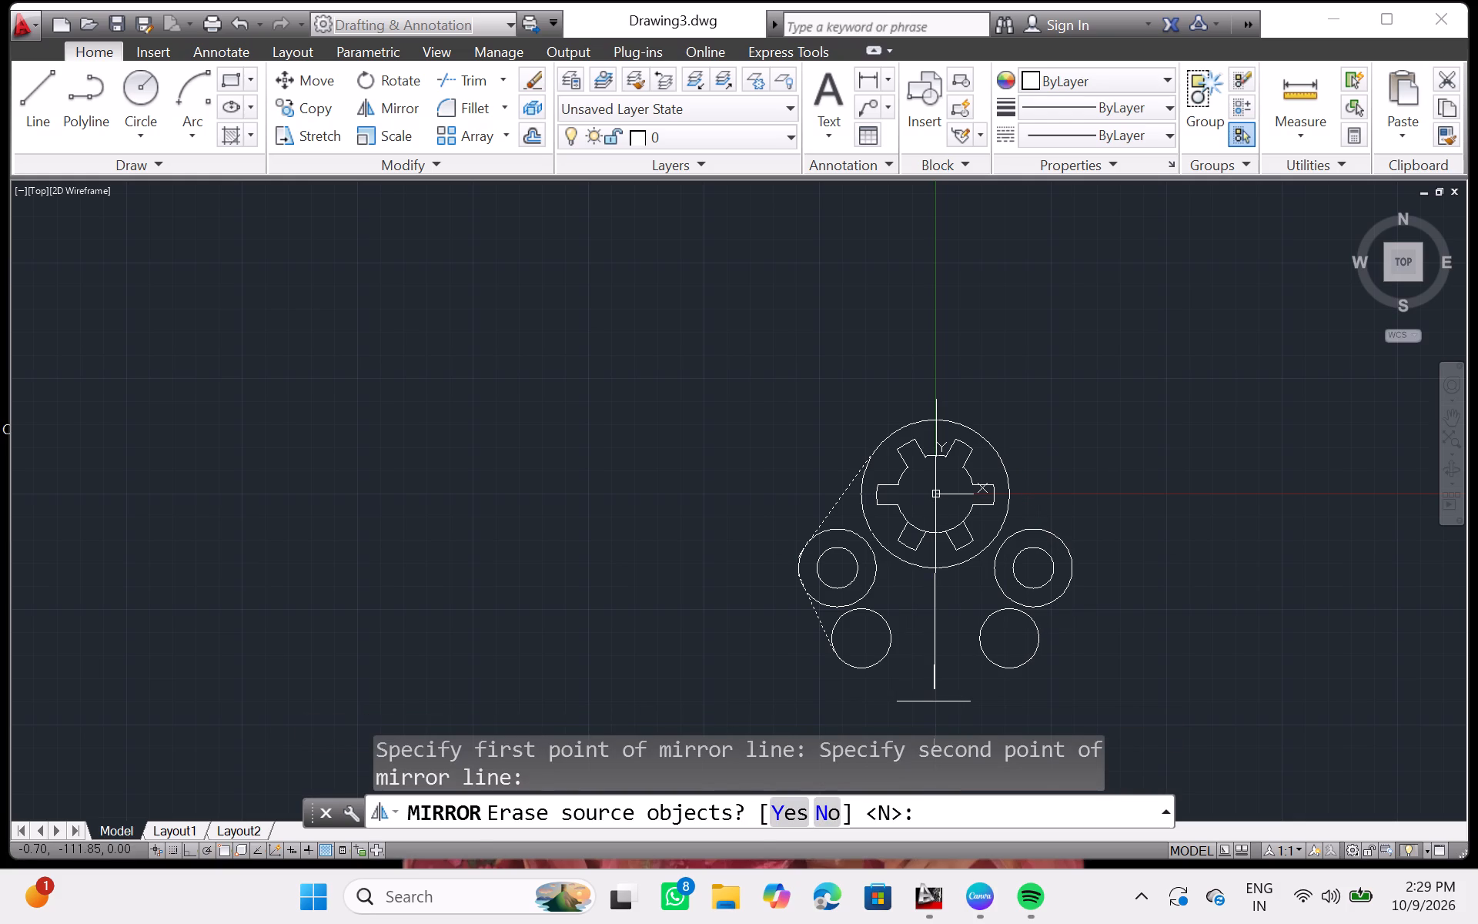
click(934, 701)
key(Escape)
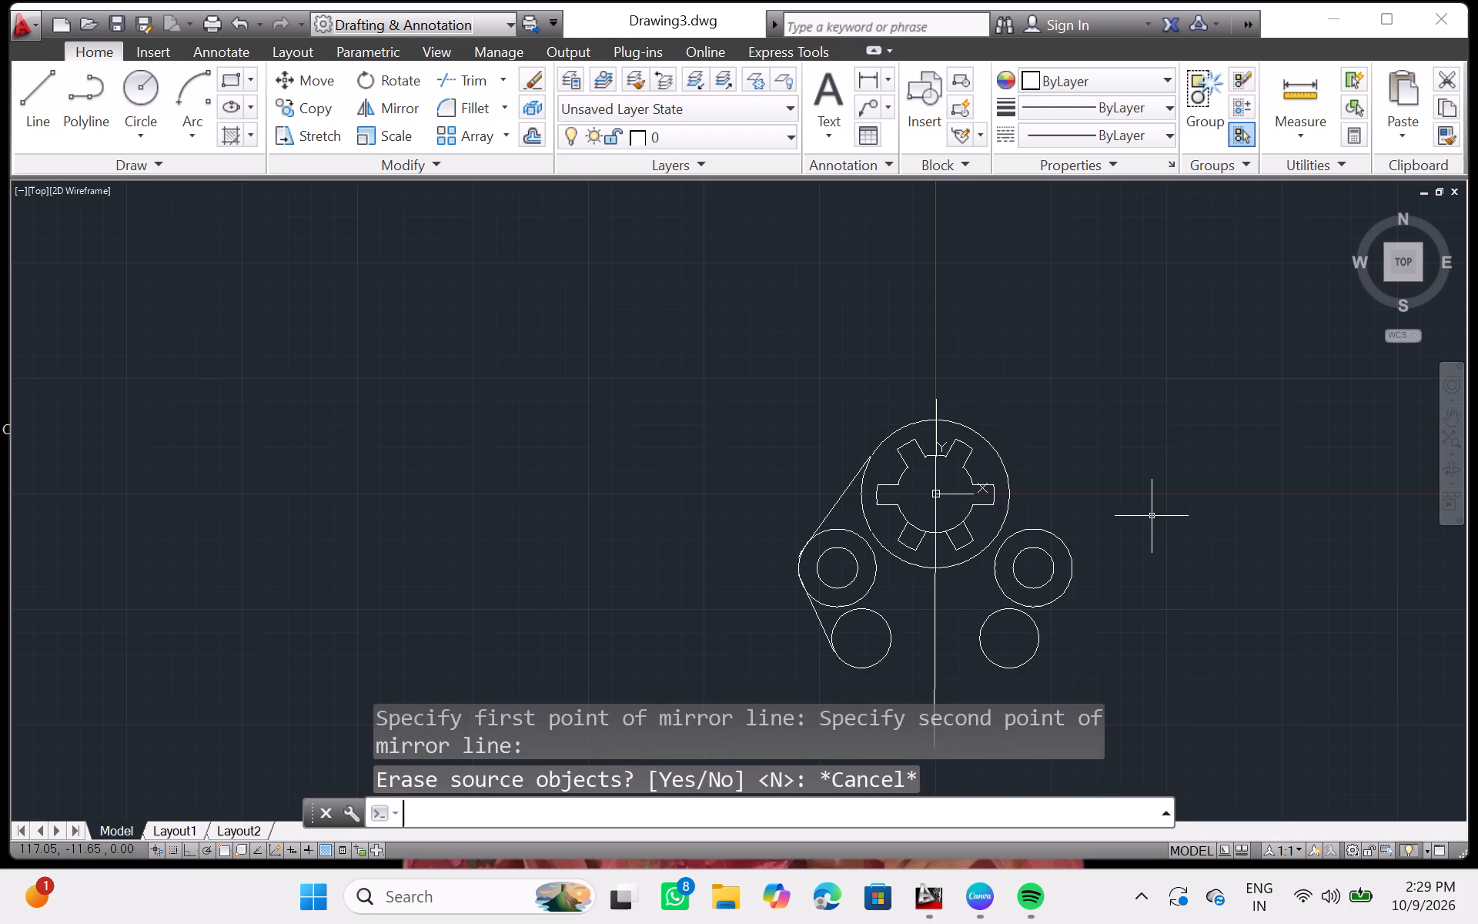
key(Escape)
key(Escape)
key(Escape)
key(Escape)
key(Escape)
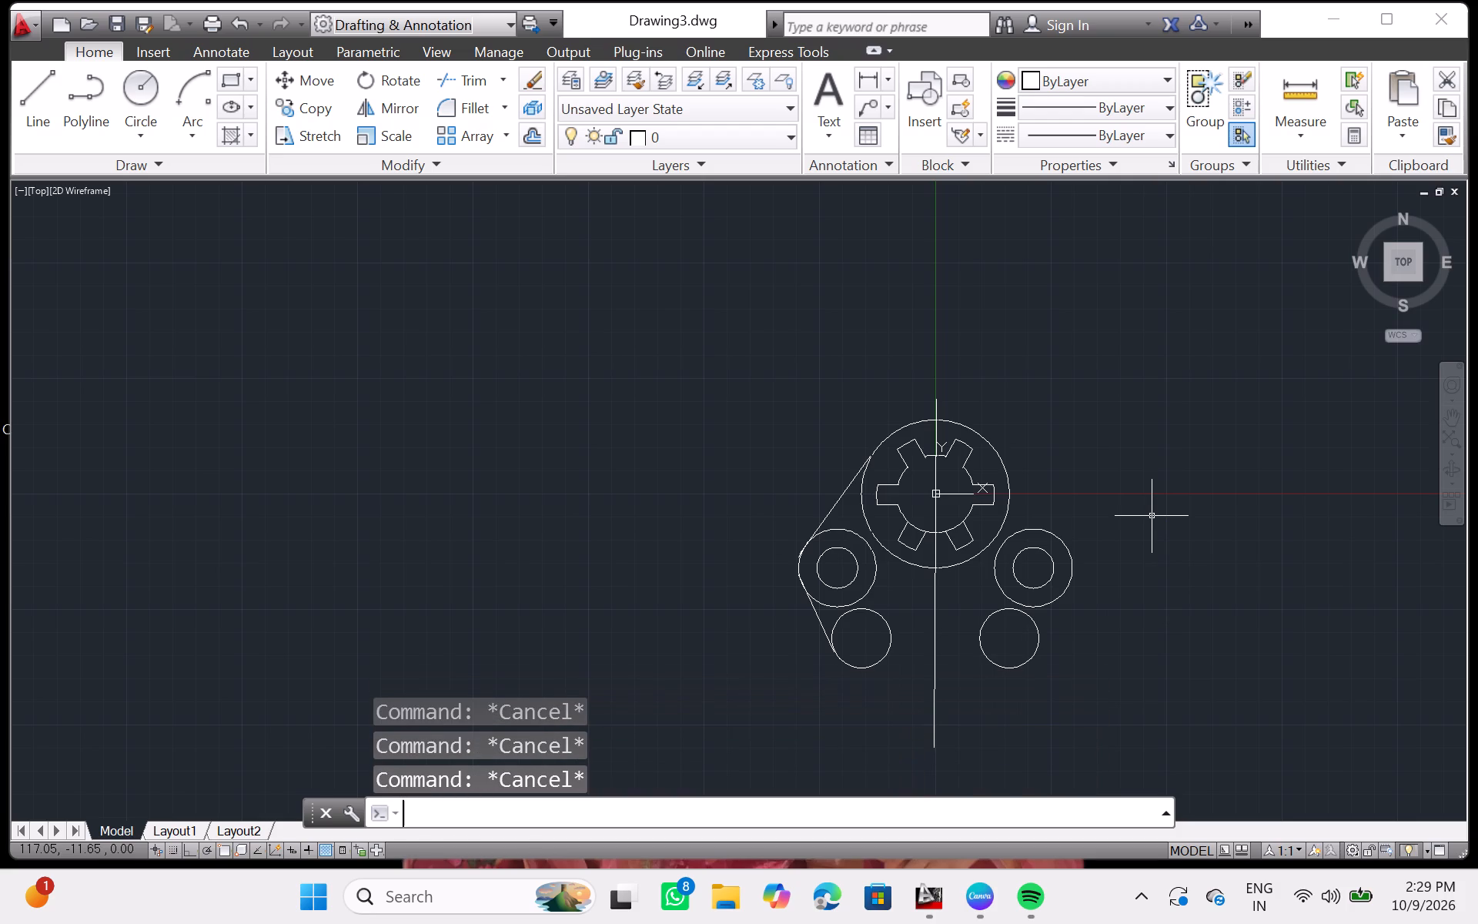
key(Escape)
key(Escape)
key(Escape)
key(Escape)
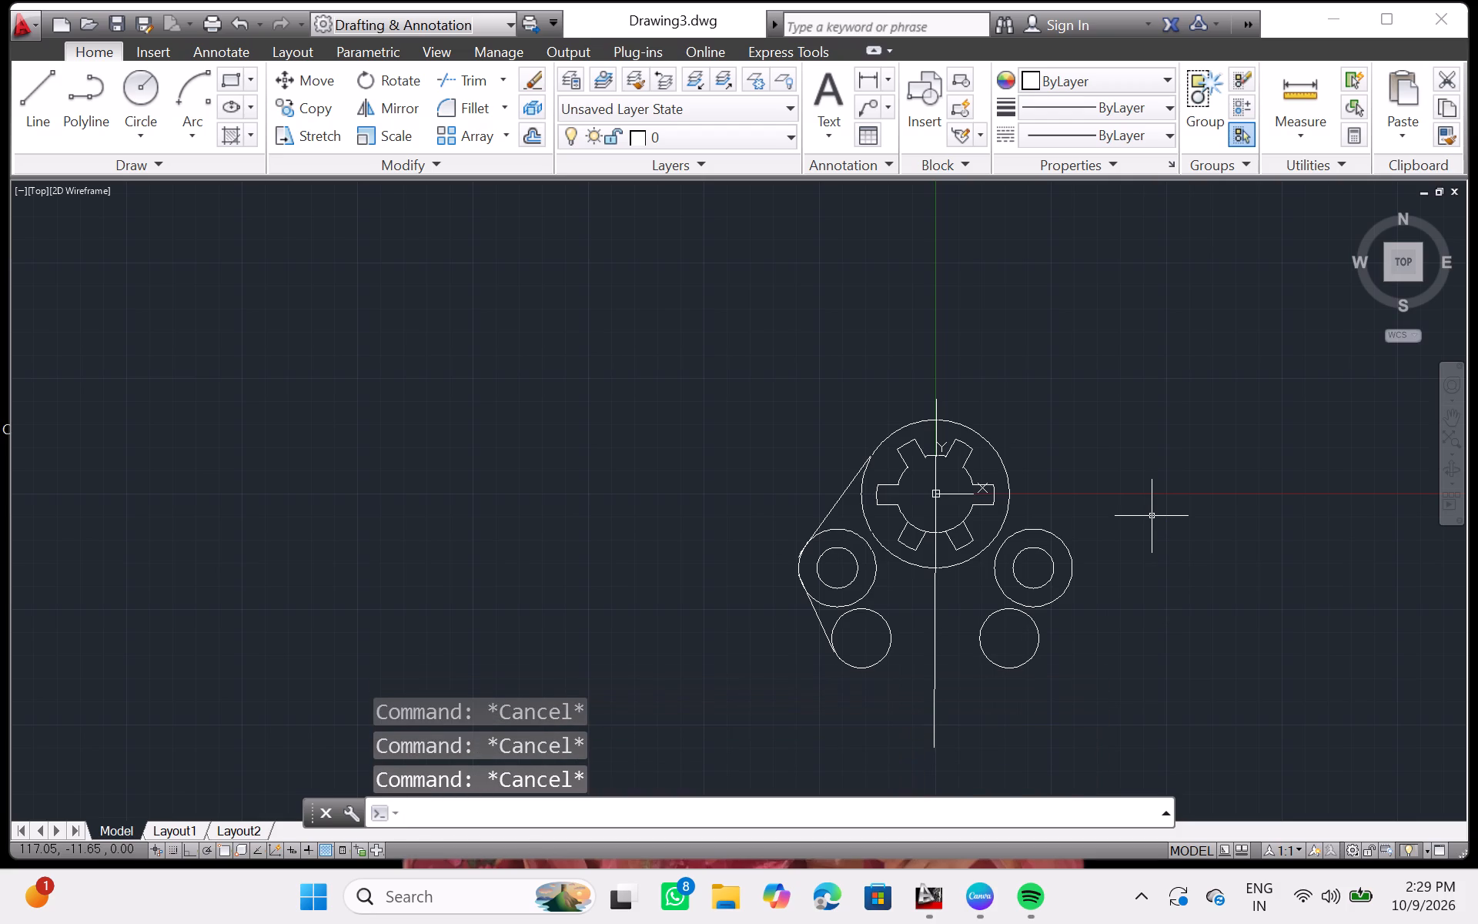
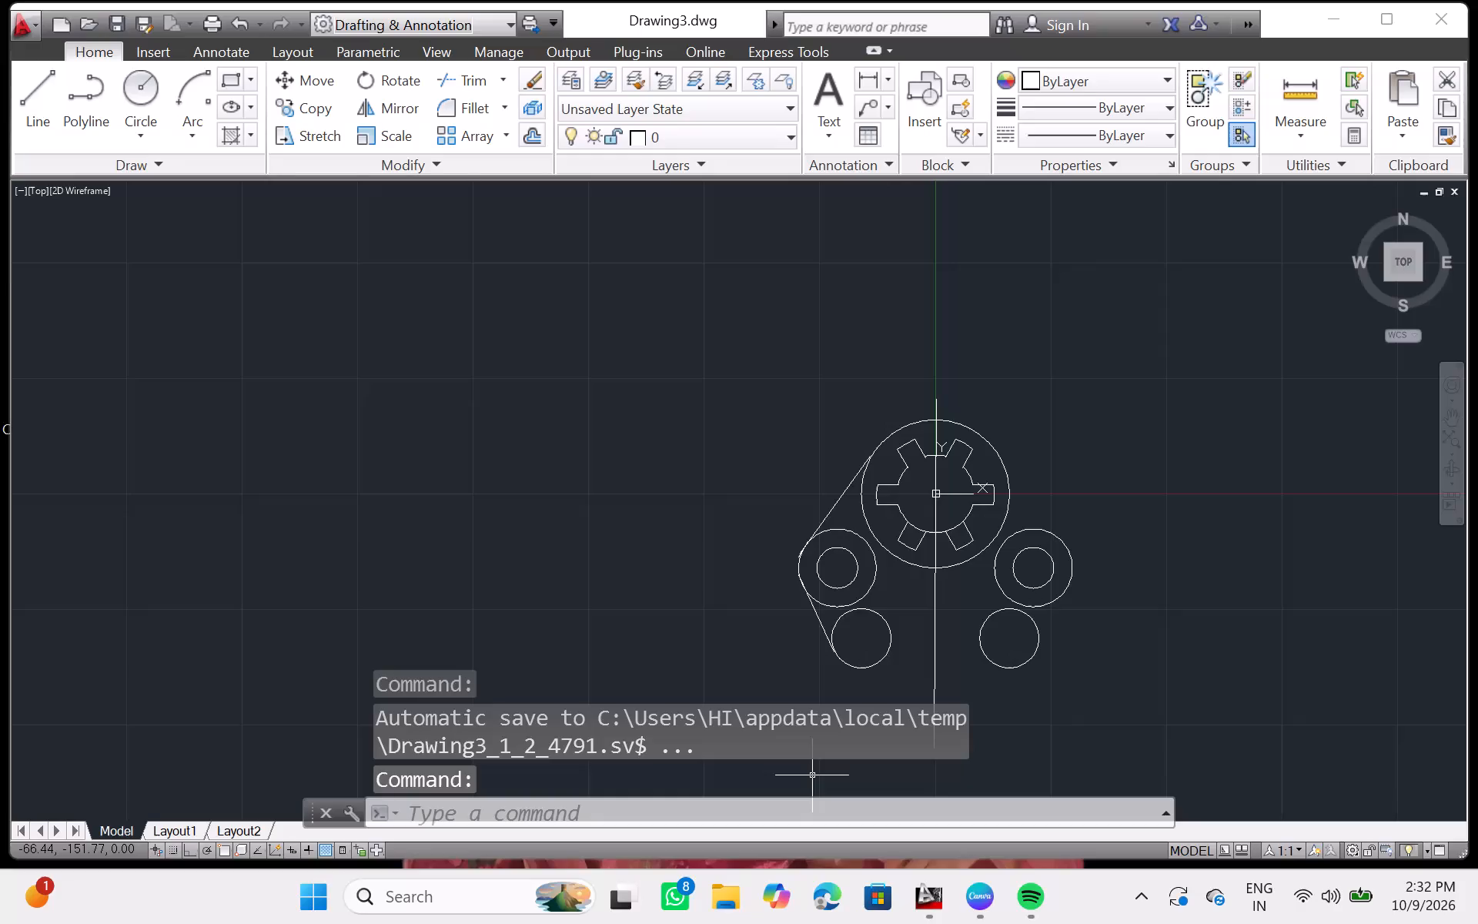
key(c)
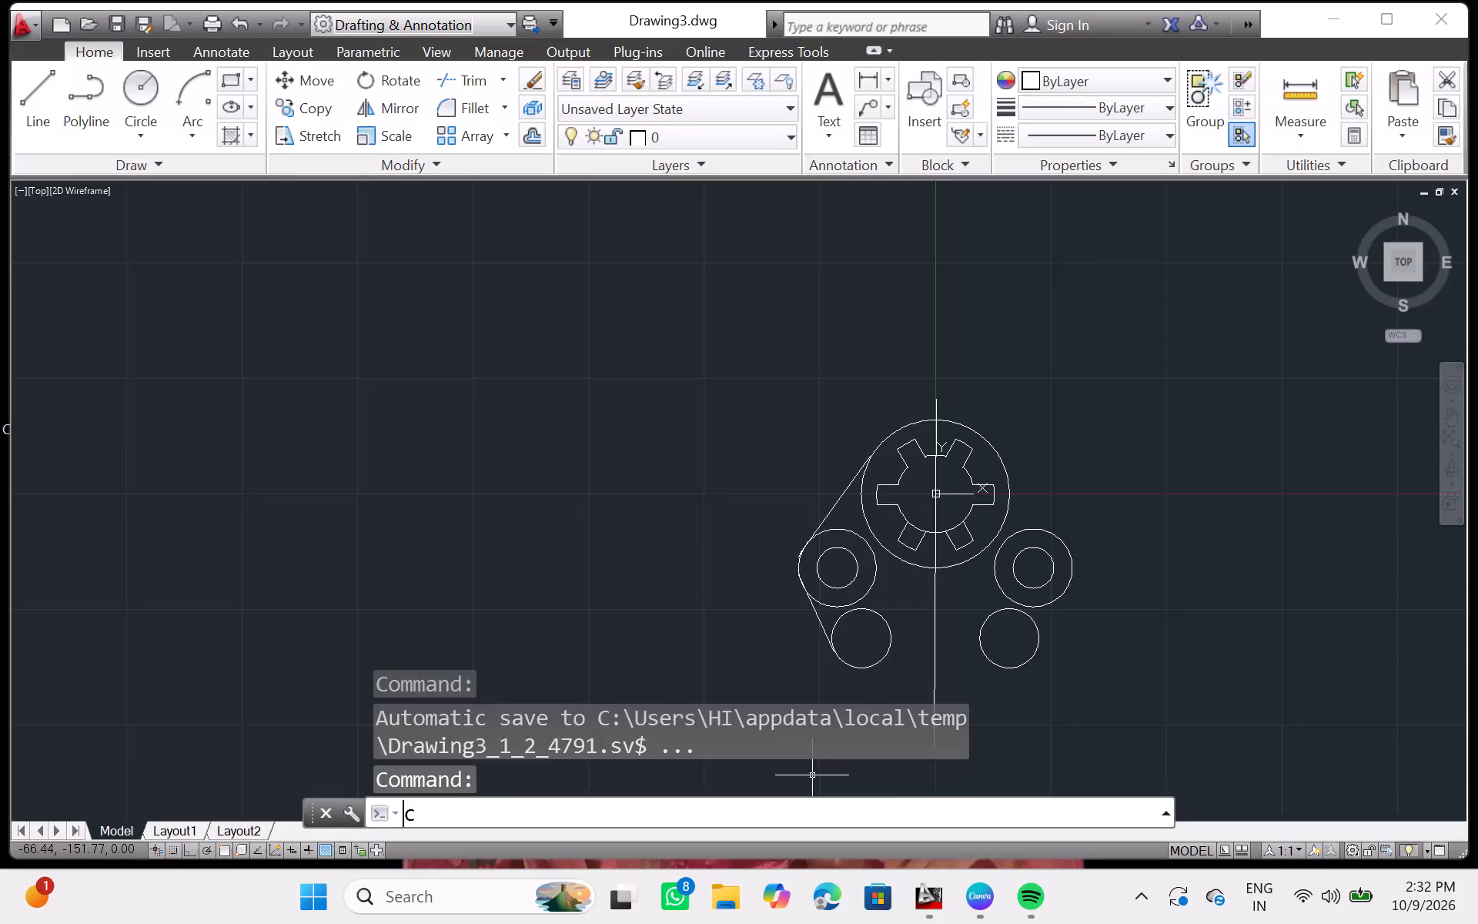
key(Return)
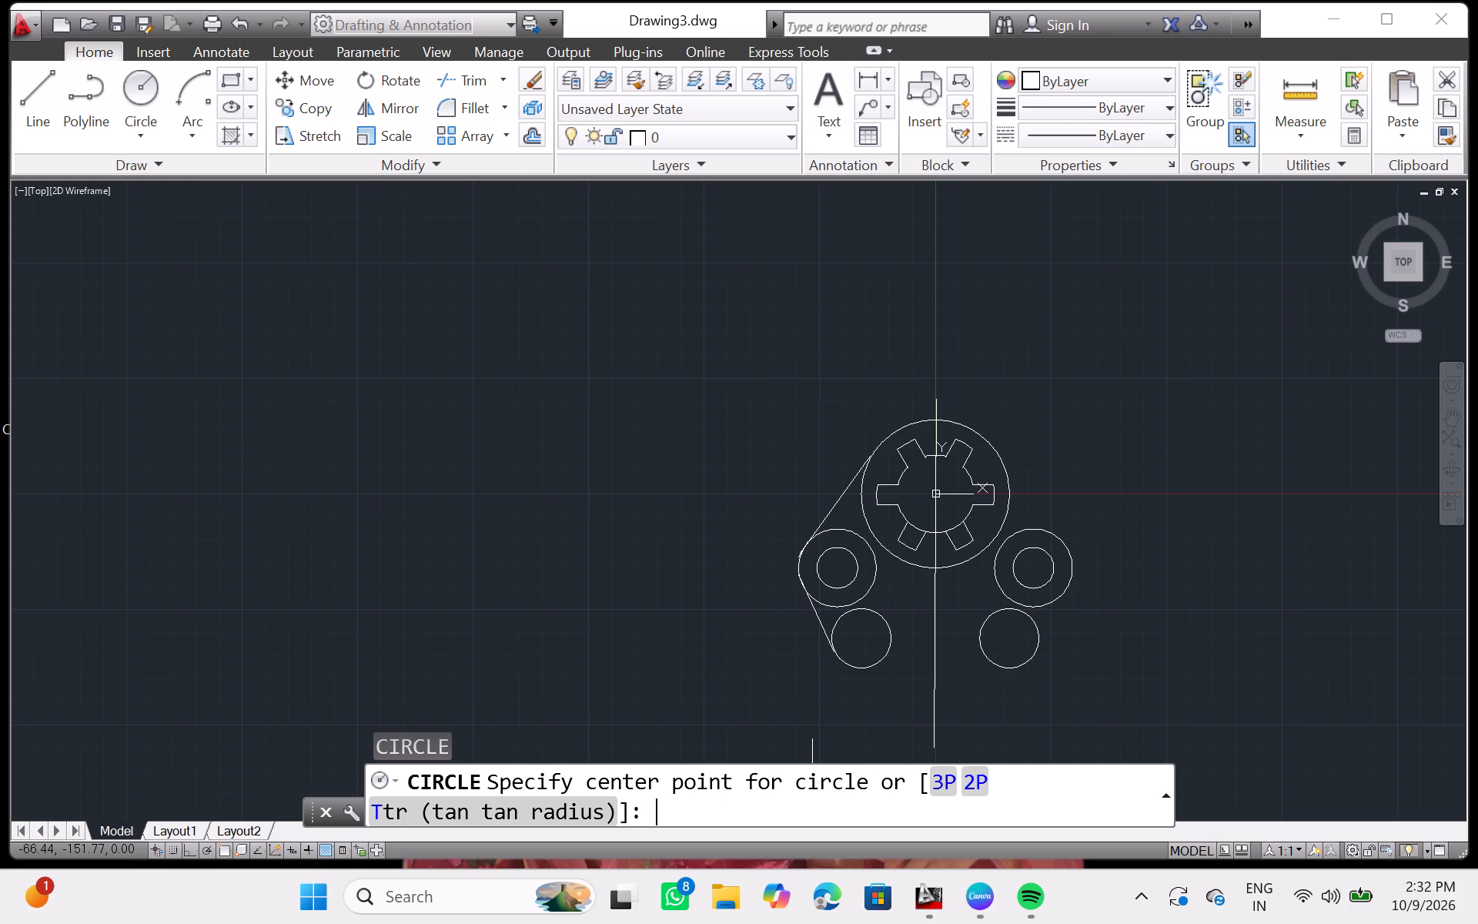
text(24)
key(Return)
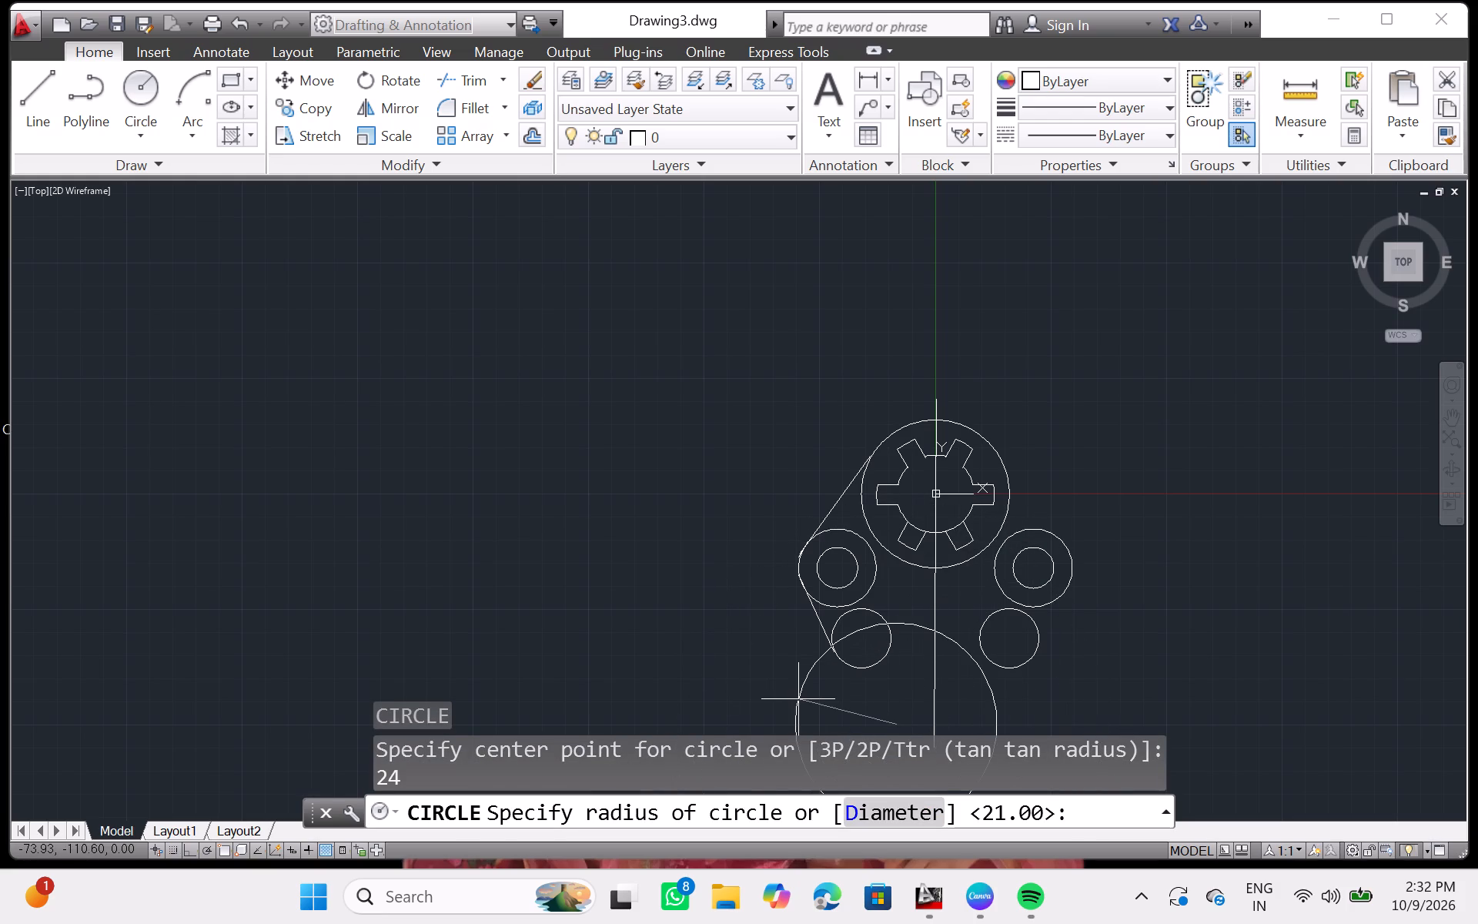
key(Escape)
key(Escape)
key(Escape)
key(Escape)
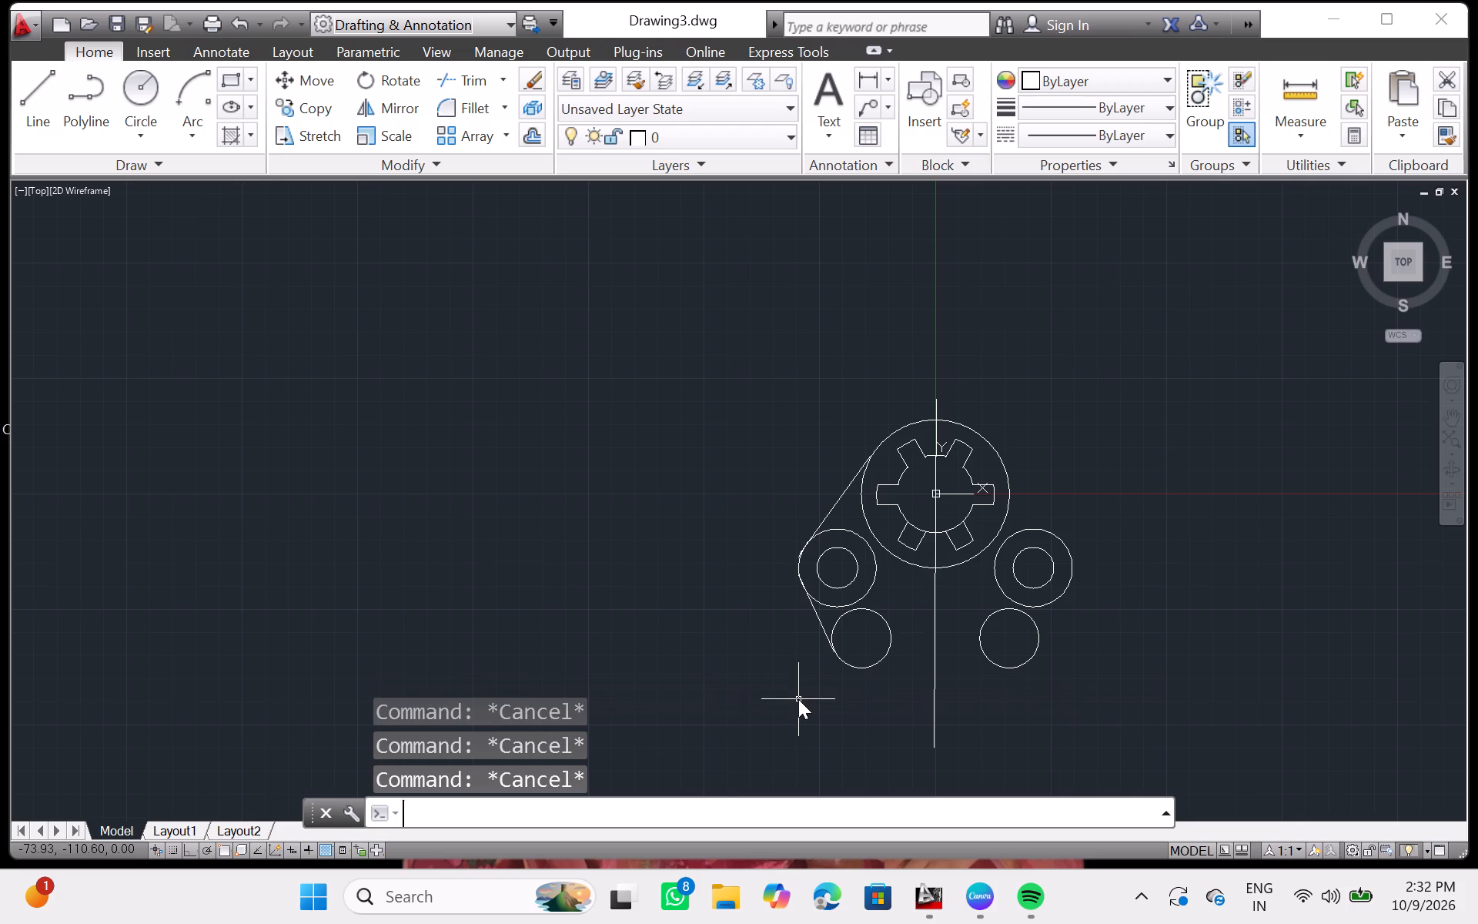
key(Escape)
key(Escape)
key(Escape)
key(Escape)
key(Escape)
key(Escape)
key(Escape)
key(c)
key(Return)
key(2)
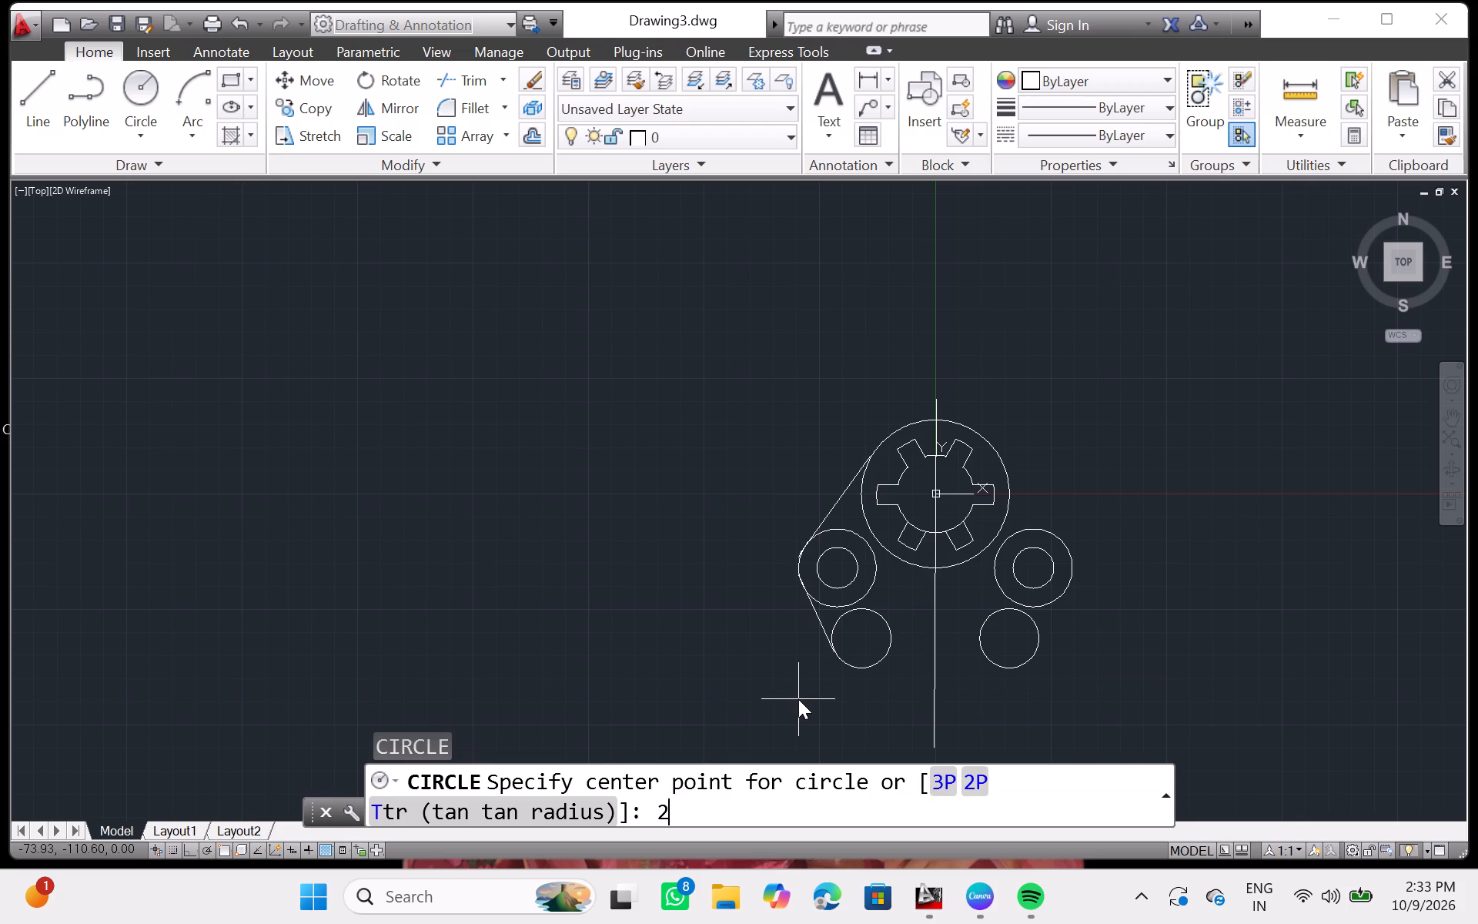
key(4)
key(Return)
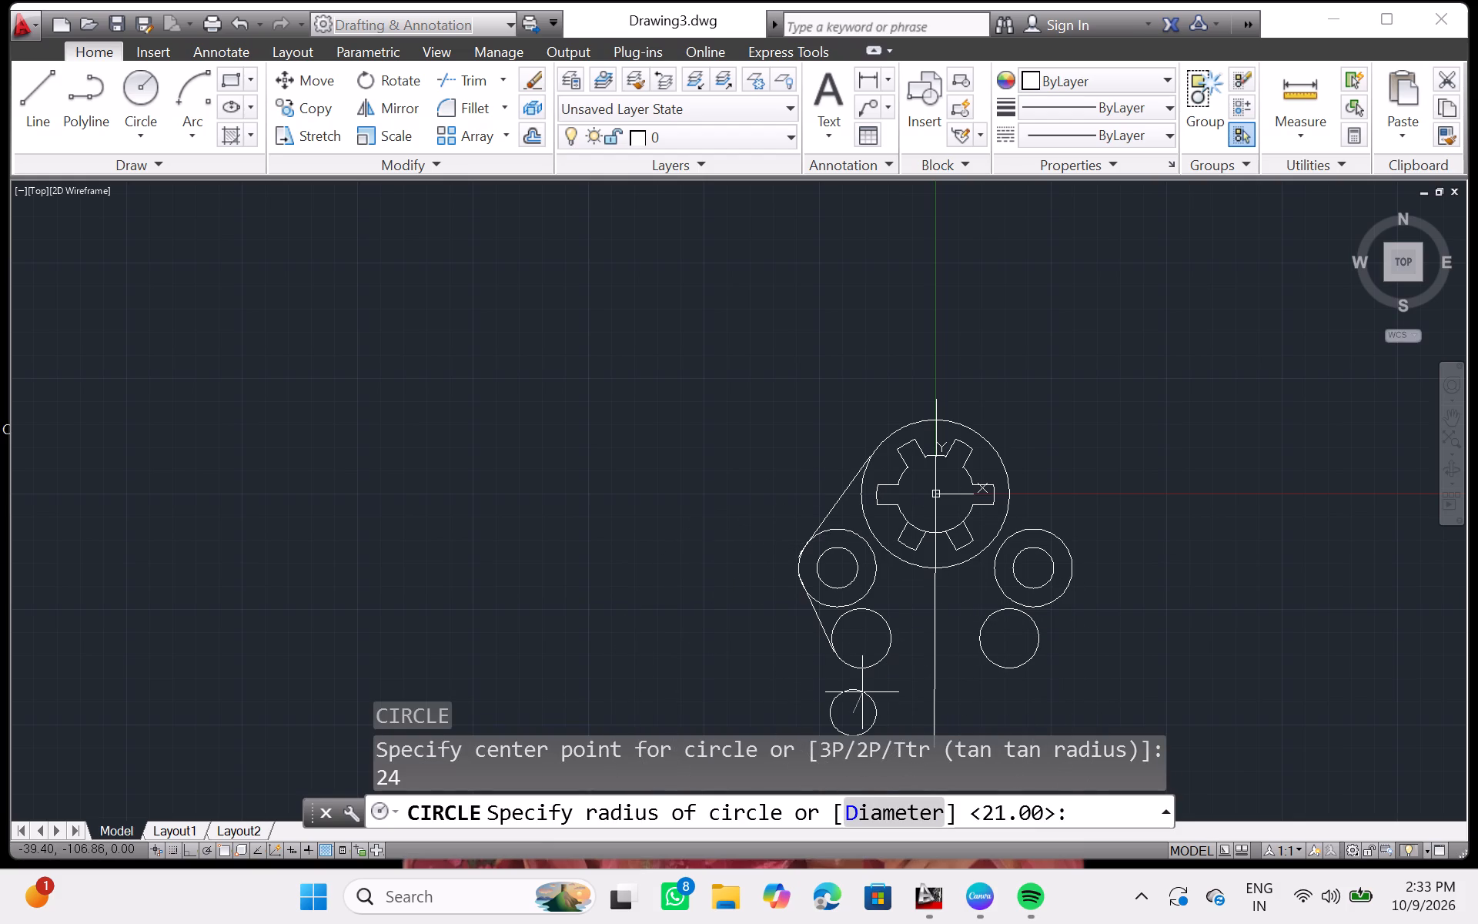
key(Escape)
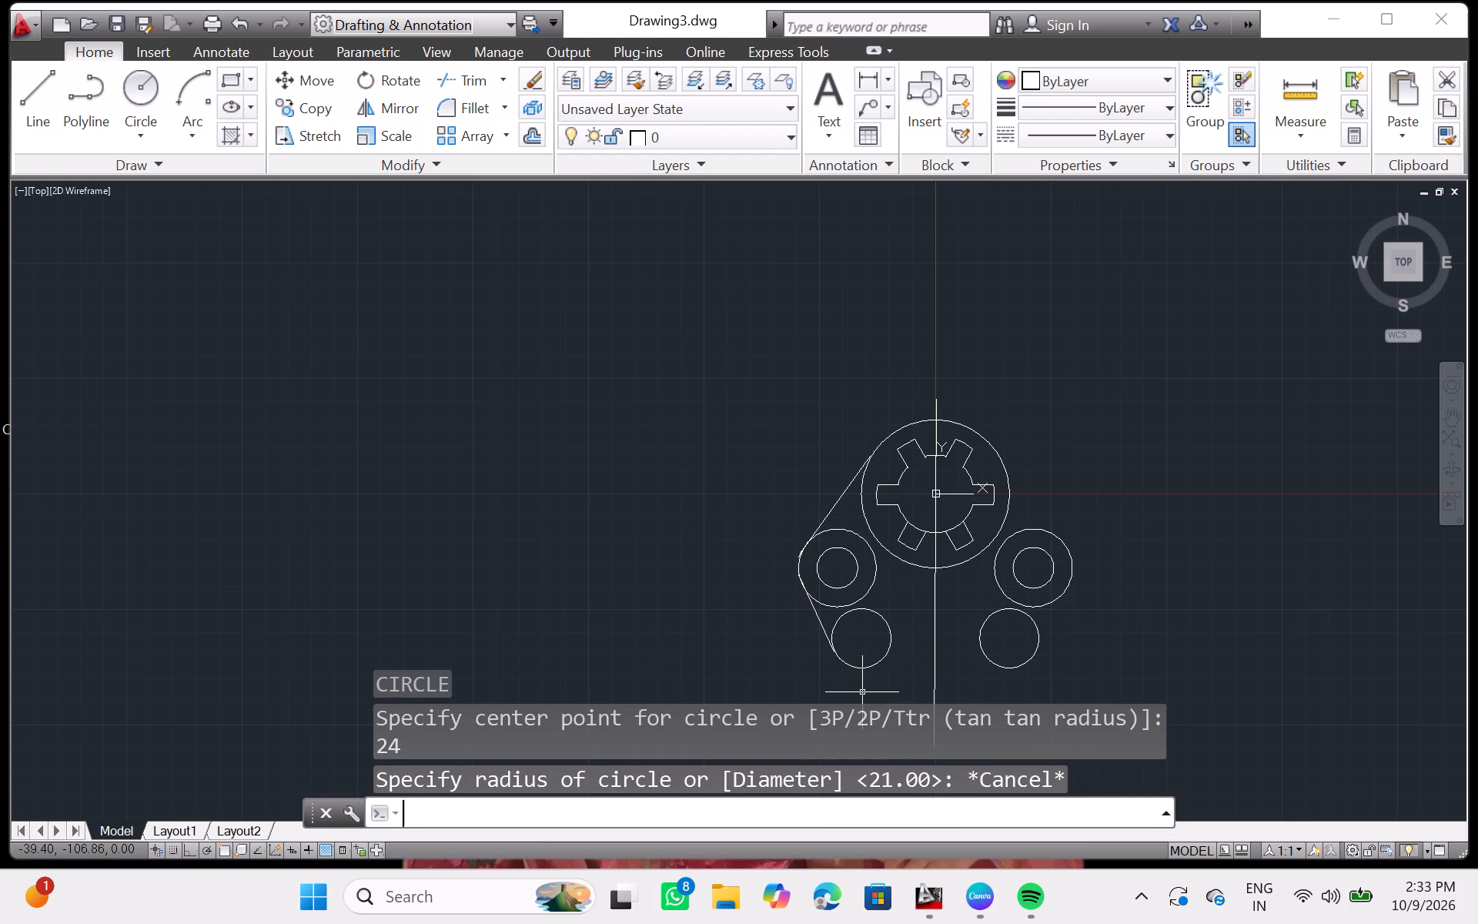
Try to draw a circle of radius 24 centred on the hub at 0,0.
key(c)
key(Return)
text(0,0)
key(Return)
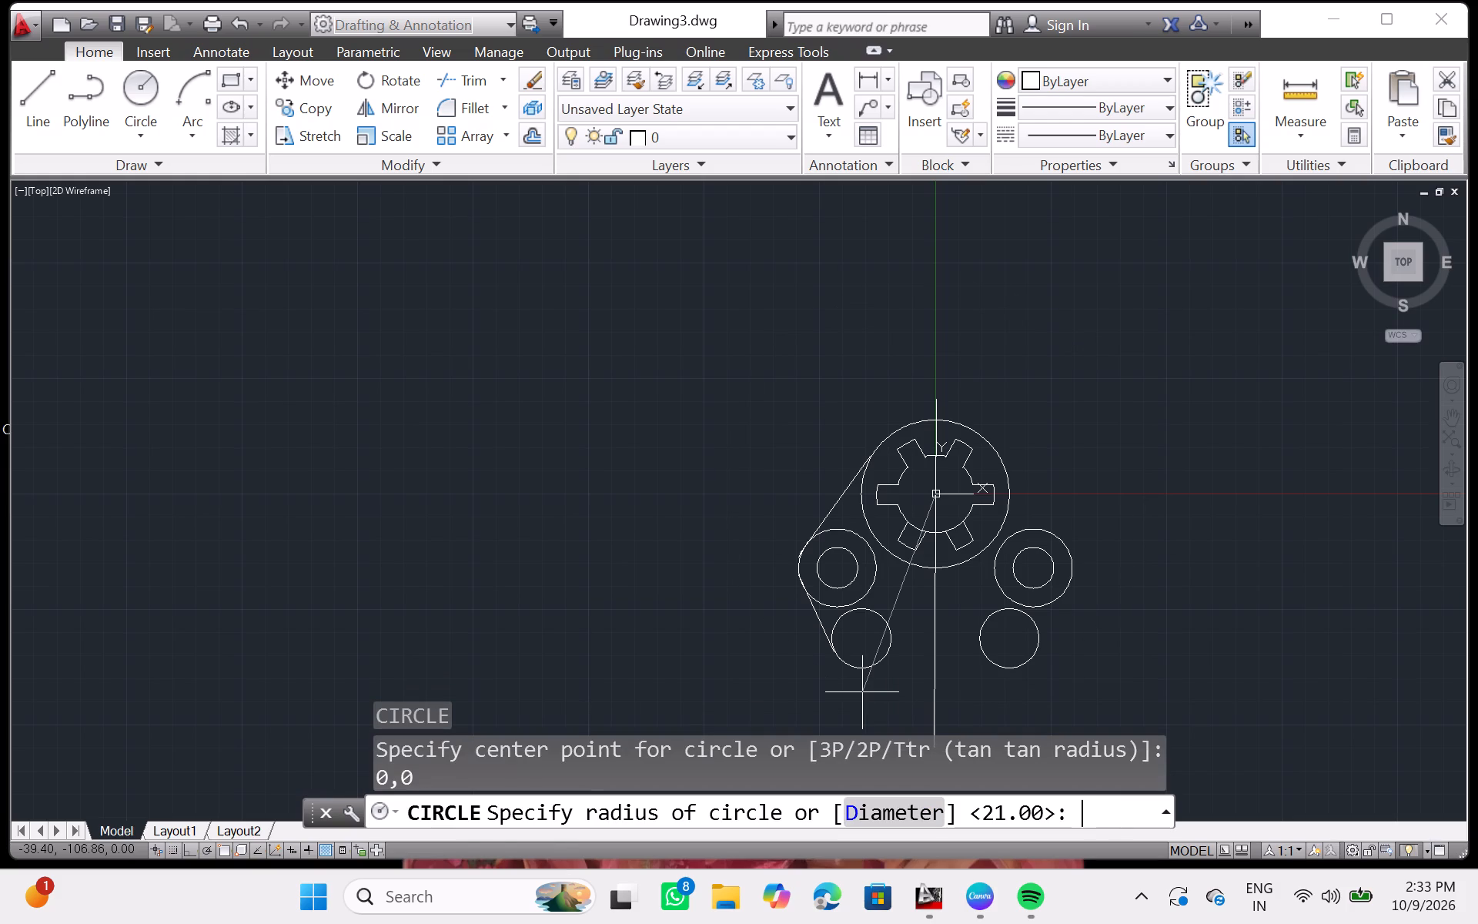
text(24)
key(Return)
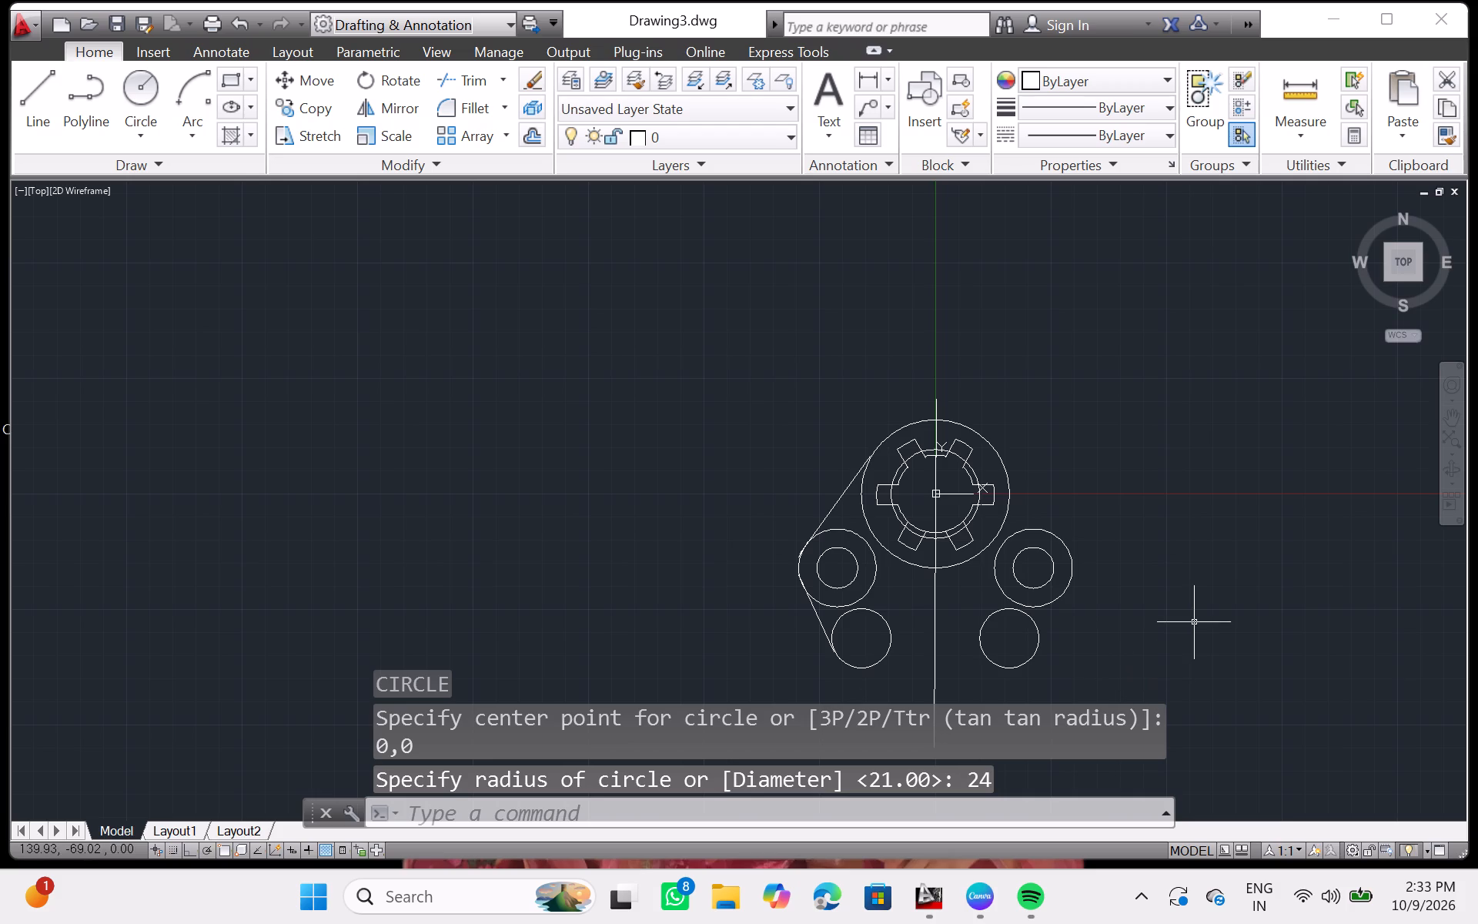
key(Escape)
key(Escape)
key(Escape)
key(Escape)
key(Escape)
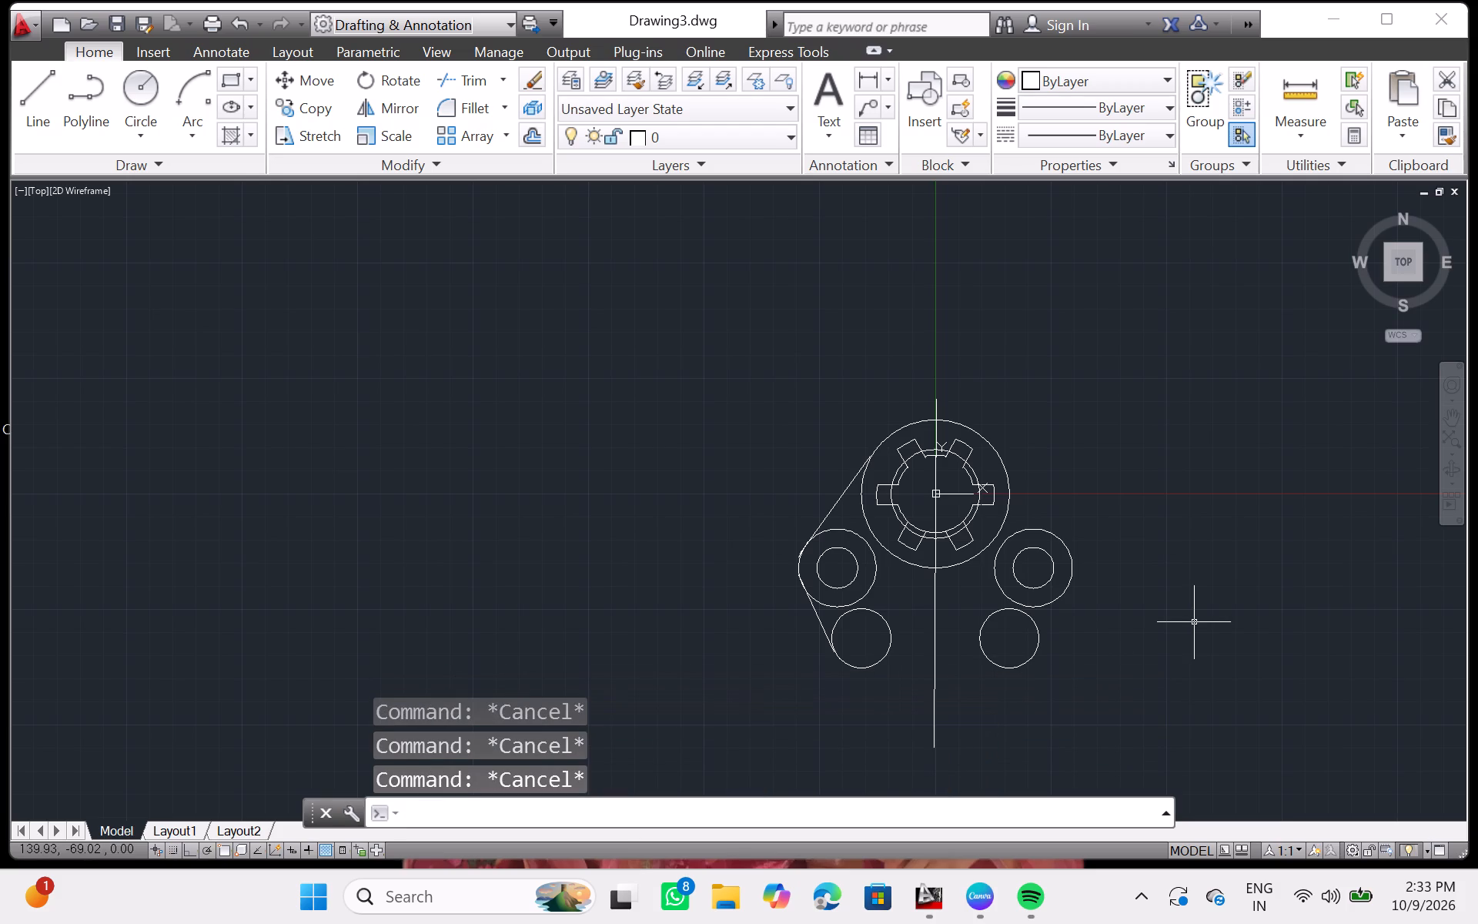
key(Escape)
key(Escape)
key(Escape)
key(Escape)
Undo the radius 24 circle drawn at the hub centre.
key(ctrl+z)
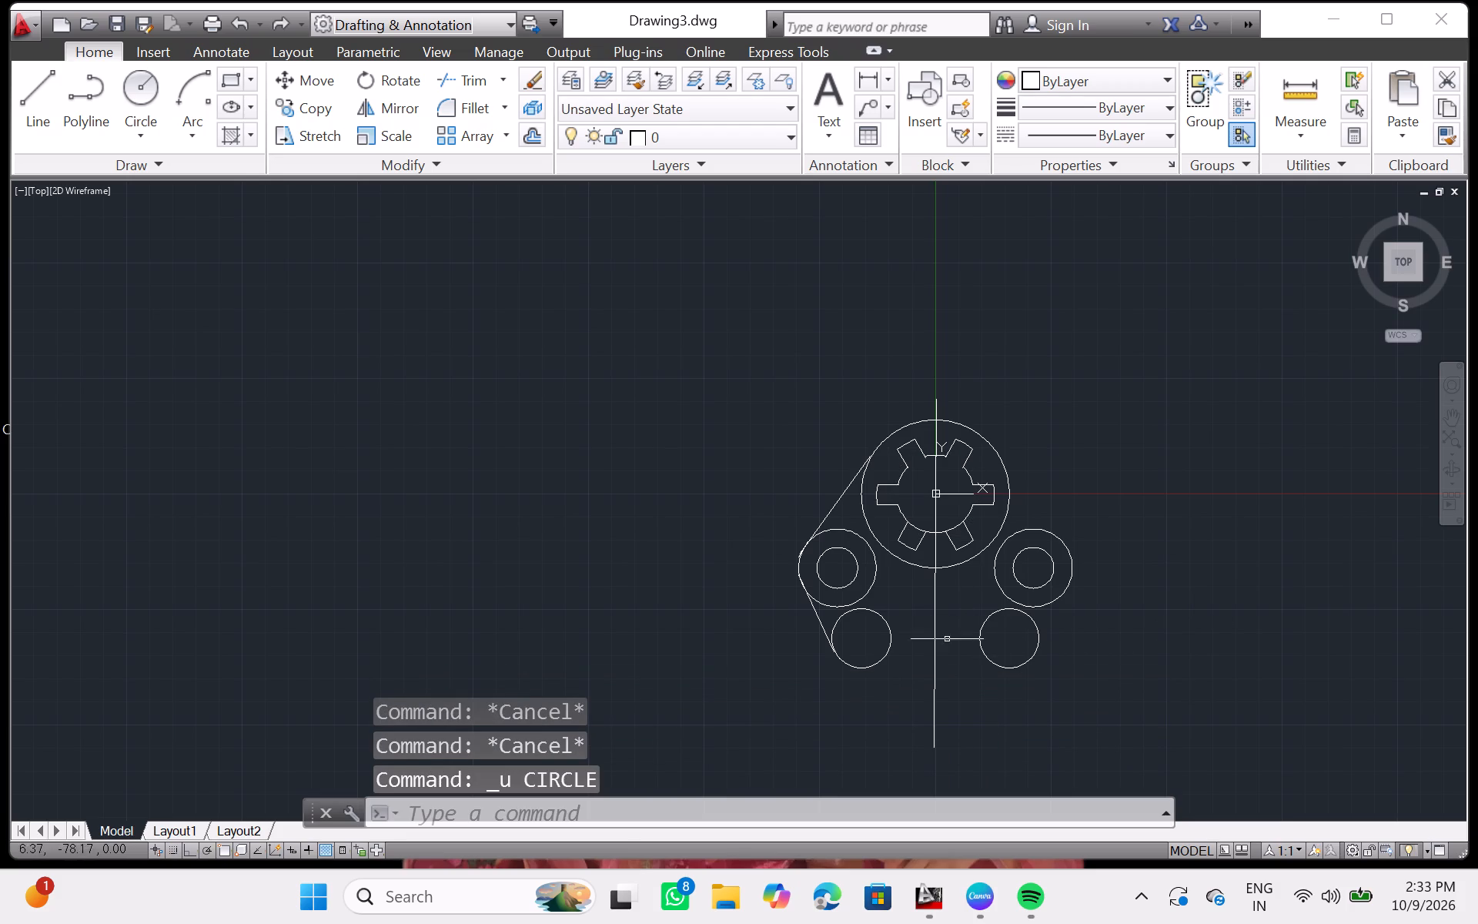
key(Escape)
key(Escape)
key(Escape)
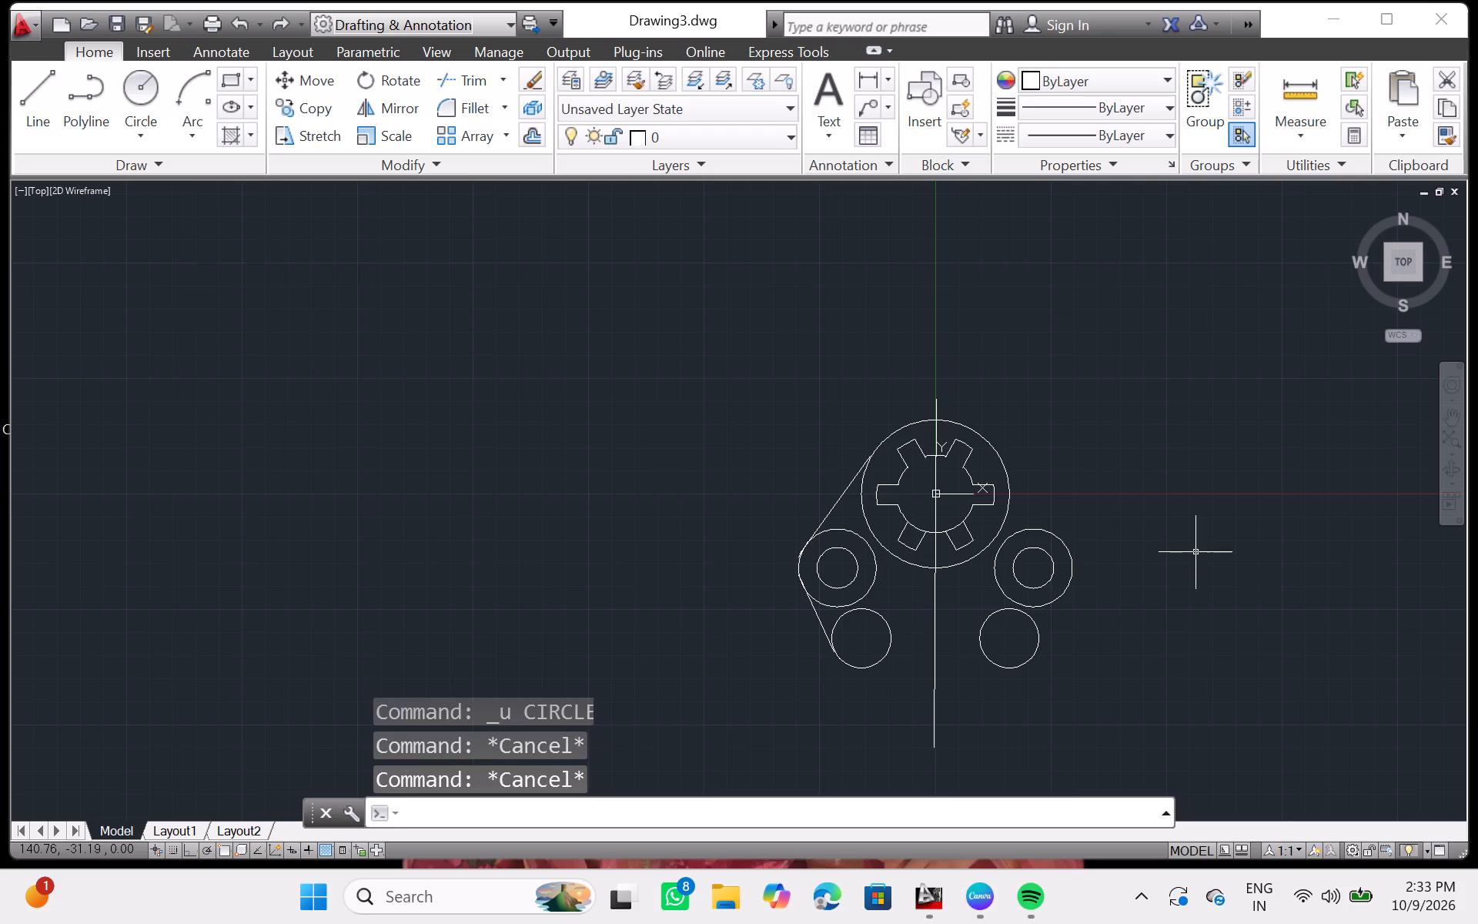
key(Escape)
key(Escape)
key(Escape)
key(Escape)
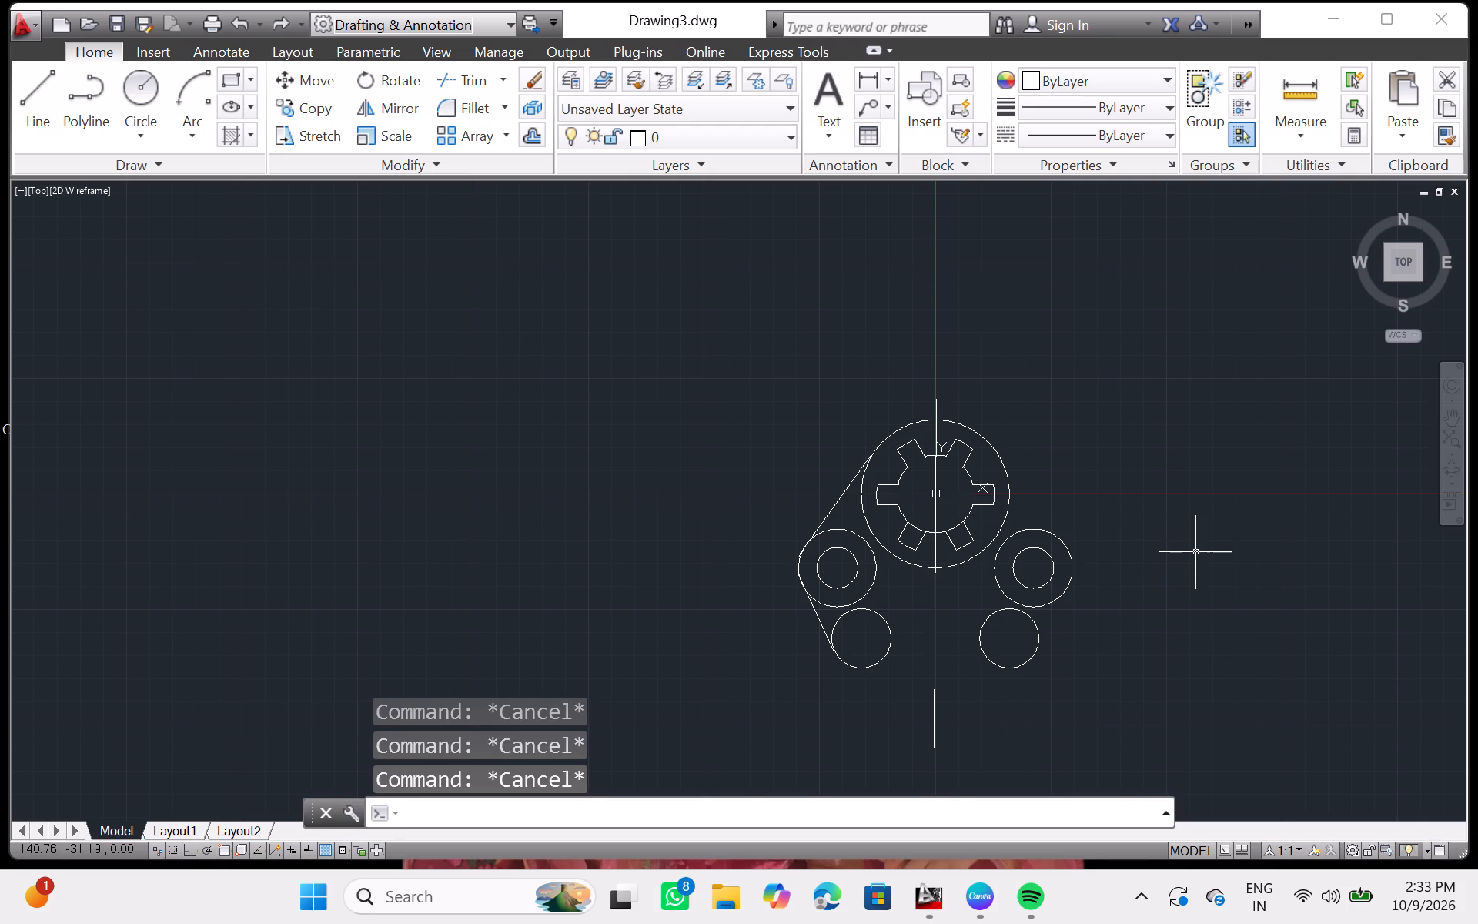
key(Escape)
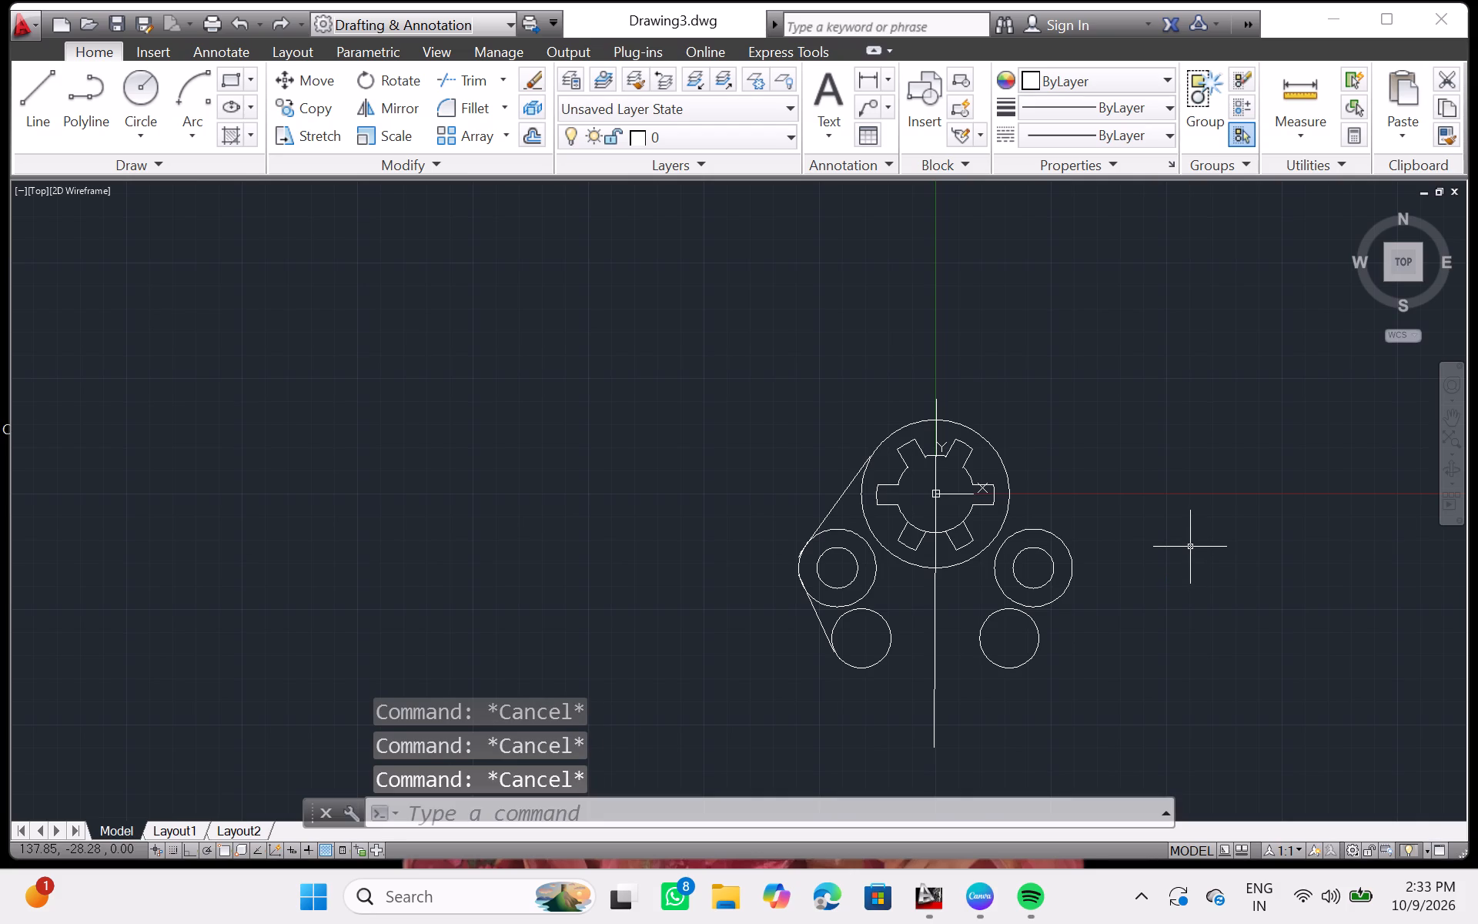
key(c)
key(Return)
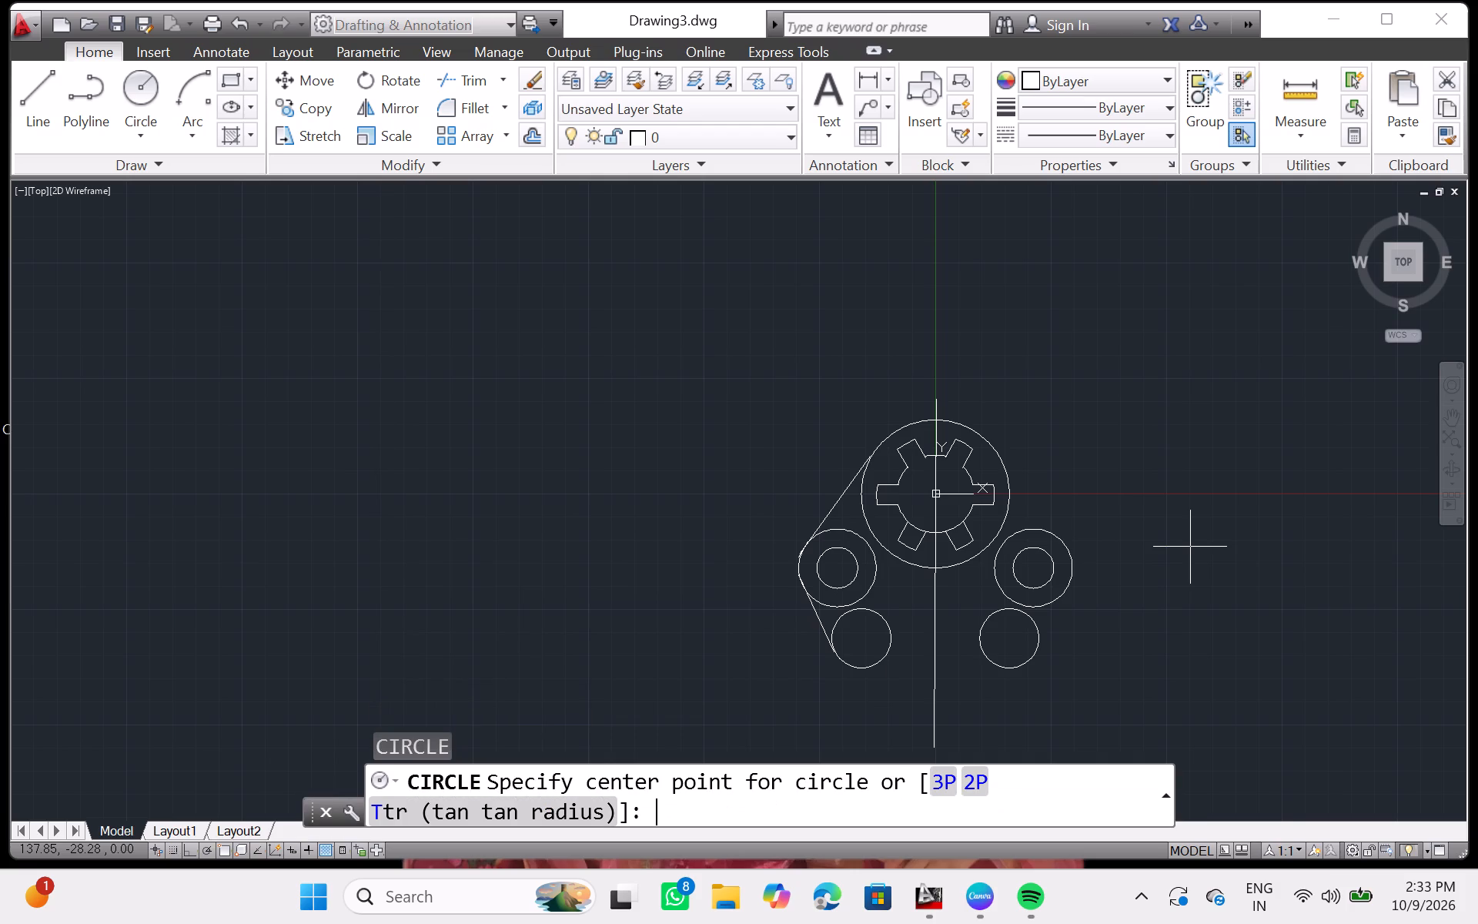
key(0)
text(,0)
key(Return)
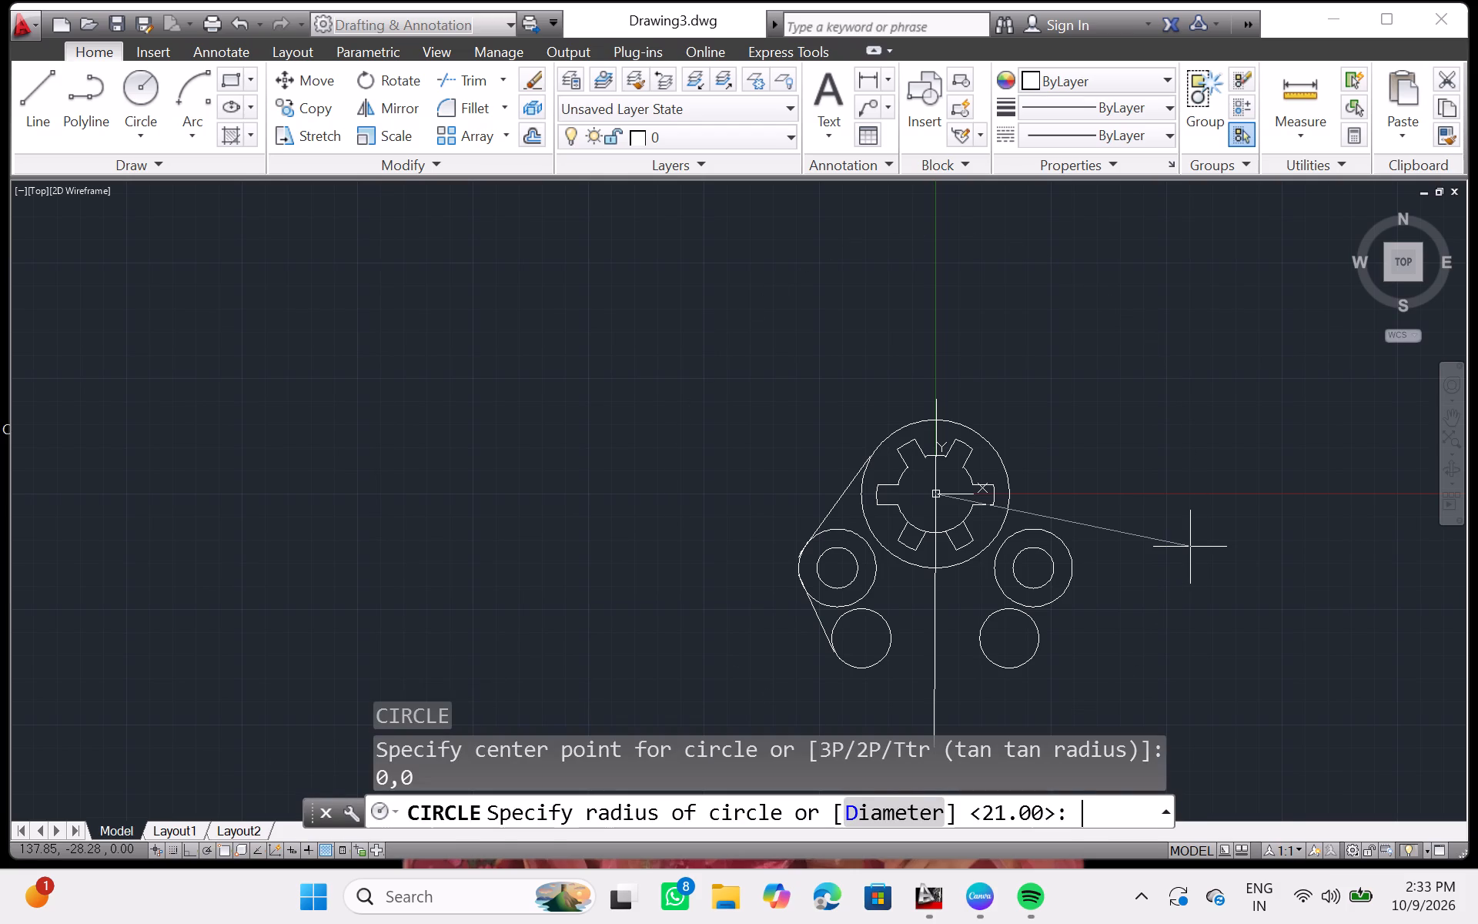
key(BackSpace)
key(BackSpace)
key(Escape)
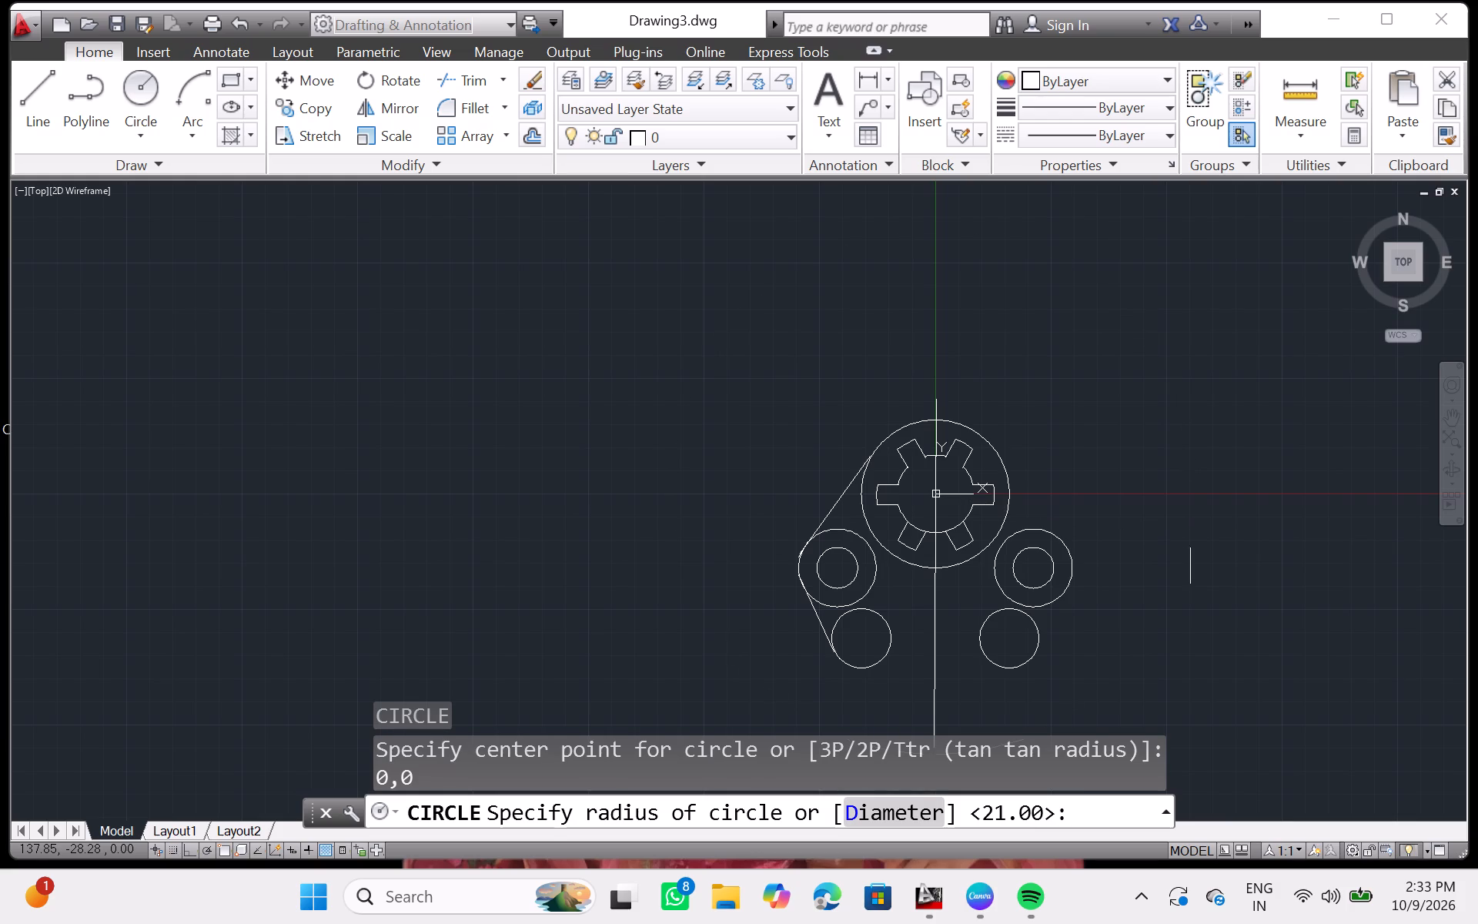
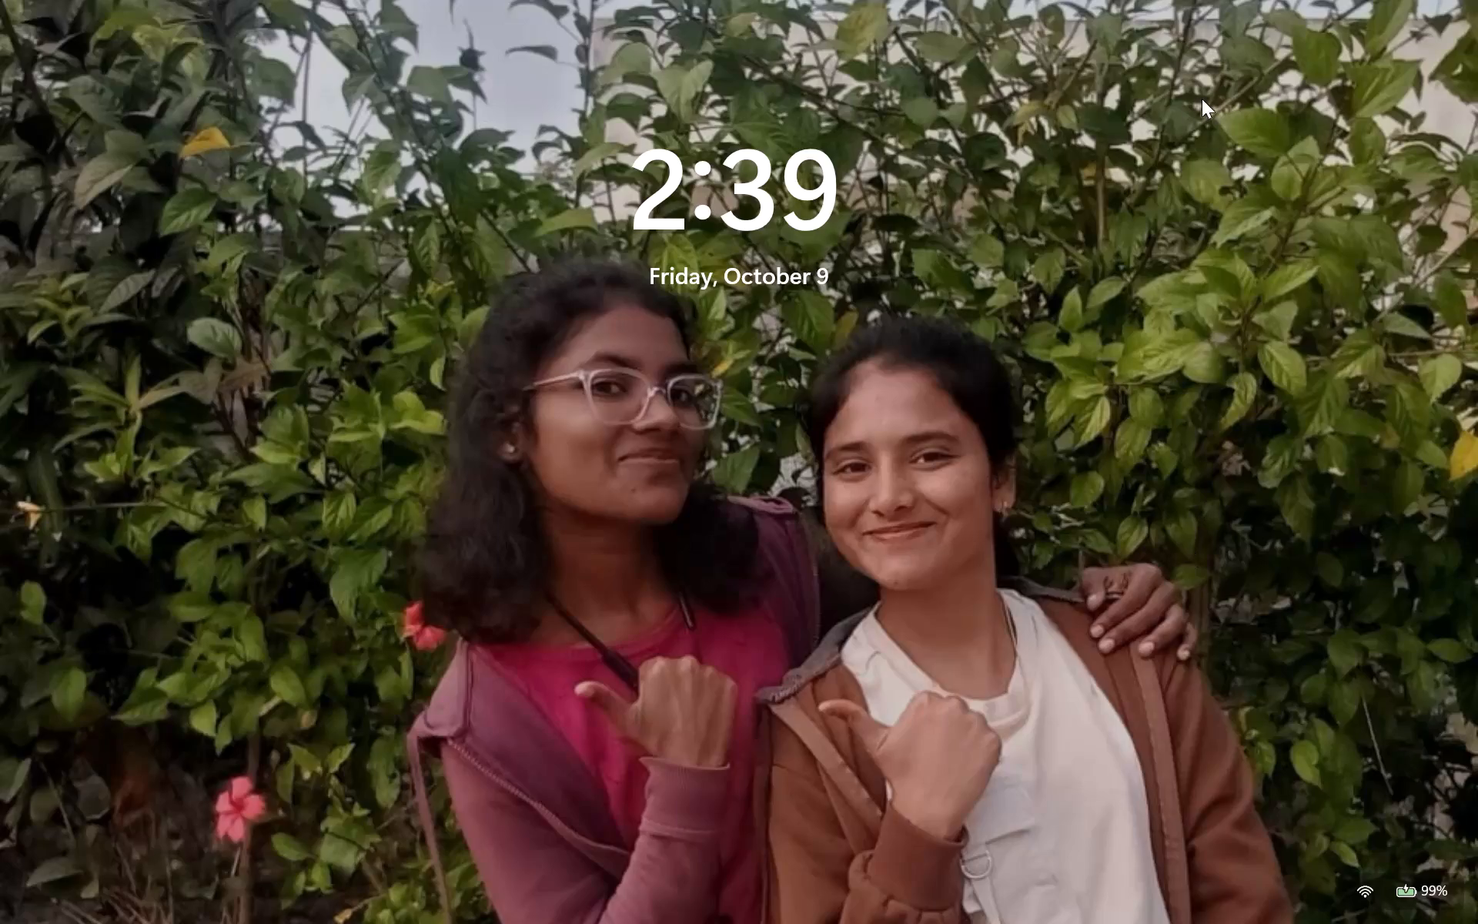
Dismiss the lock screen and return to the hub drawing in AutoCAD.
click(884, 561)
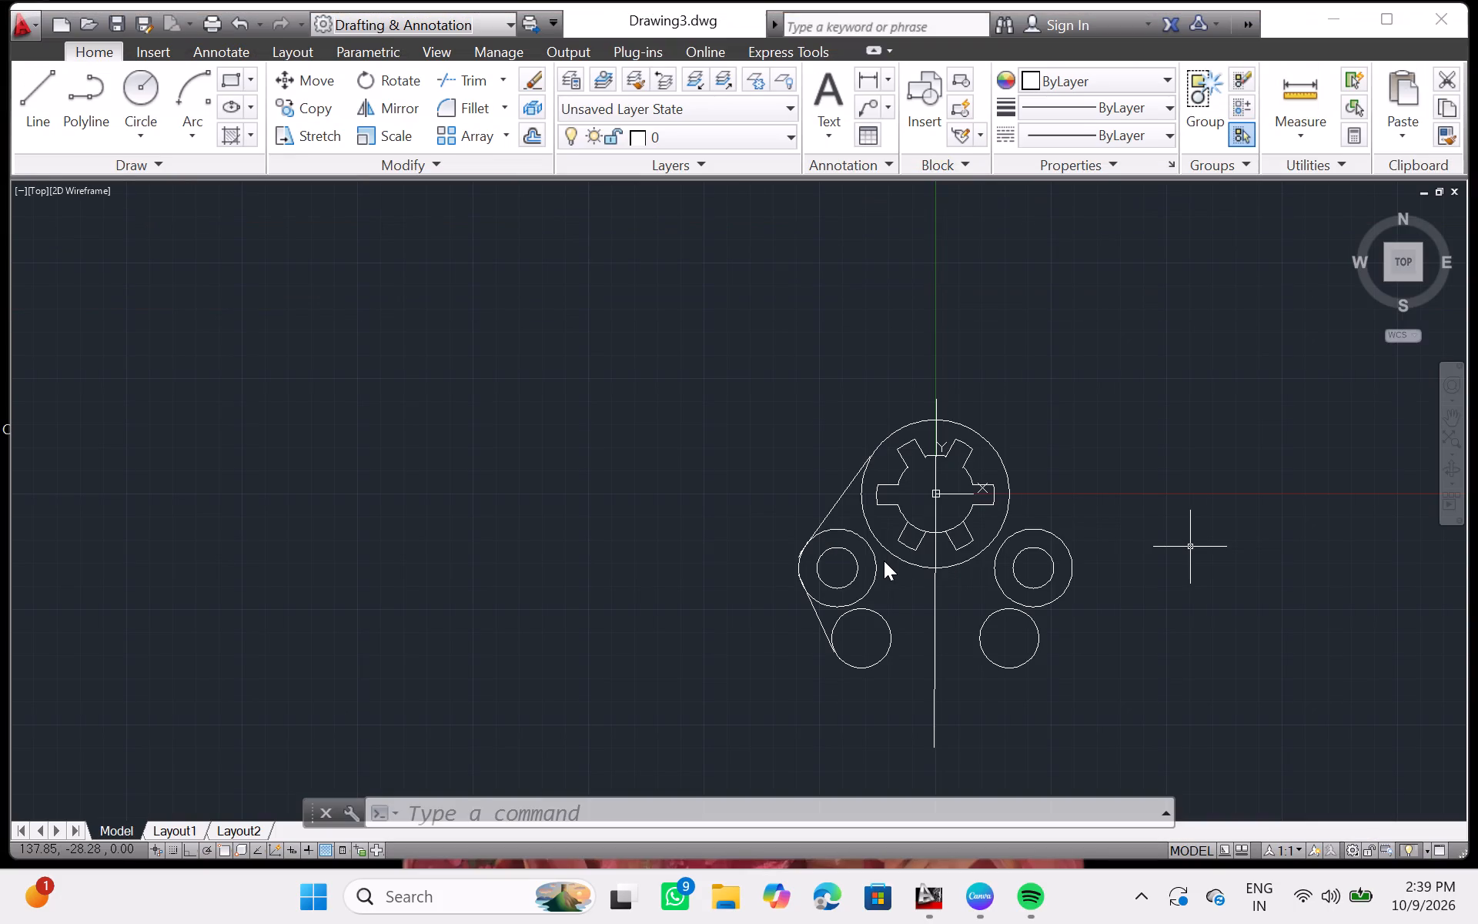
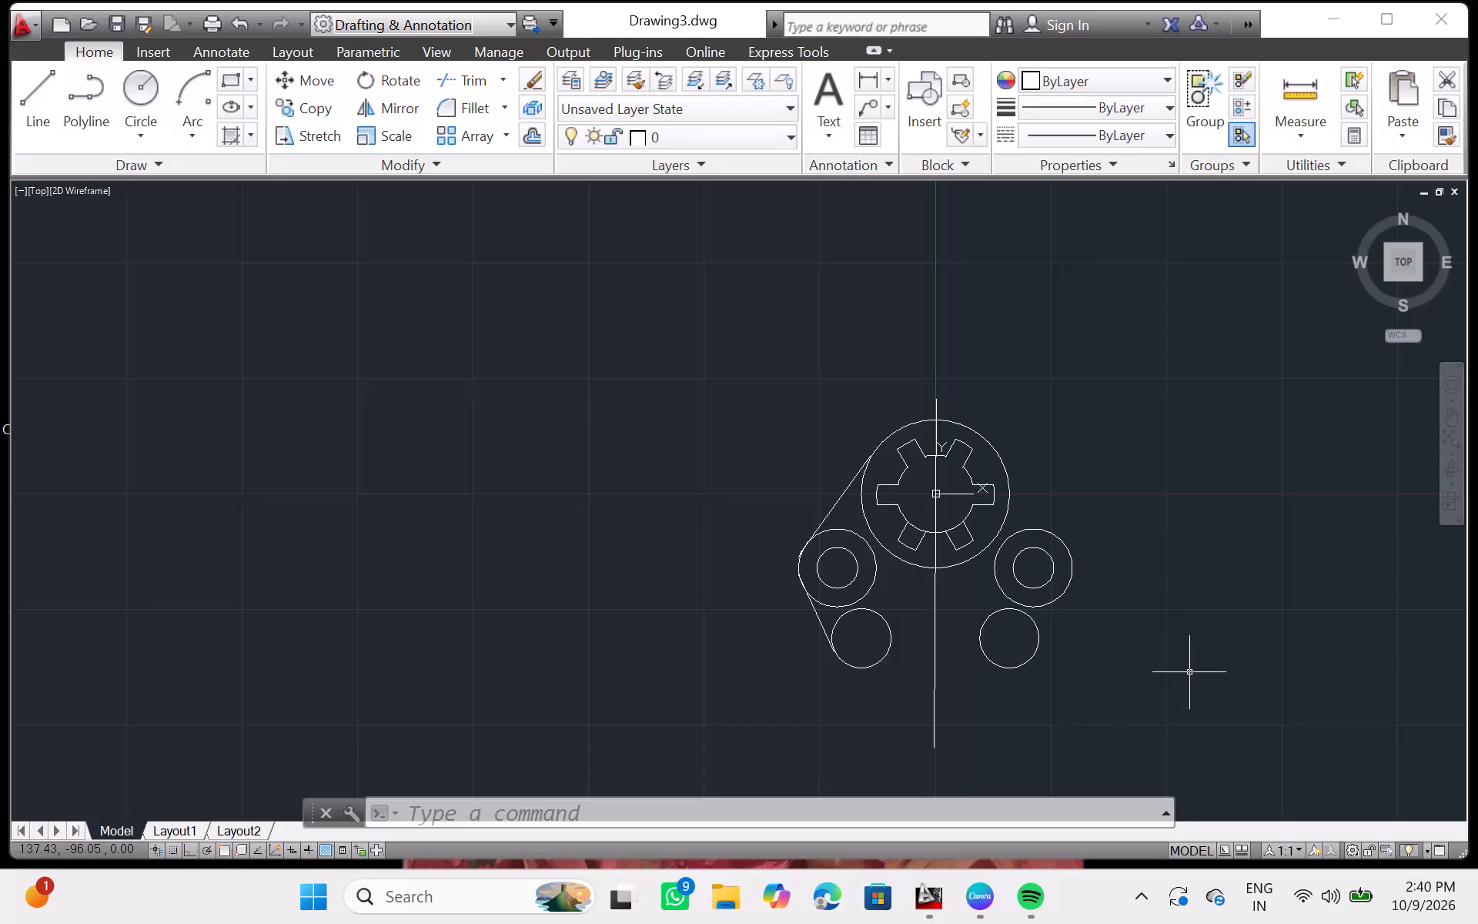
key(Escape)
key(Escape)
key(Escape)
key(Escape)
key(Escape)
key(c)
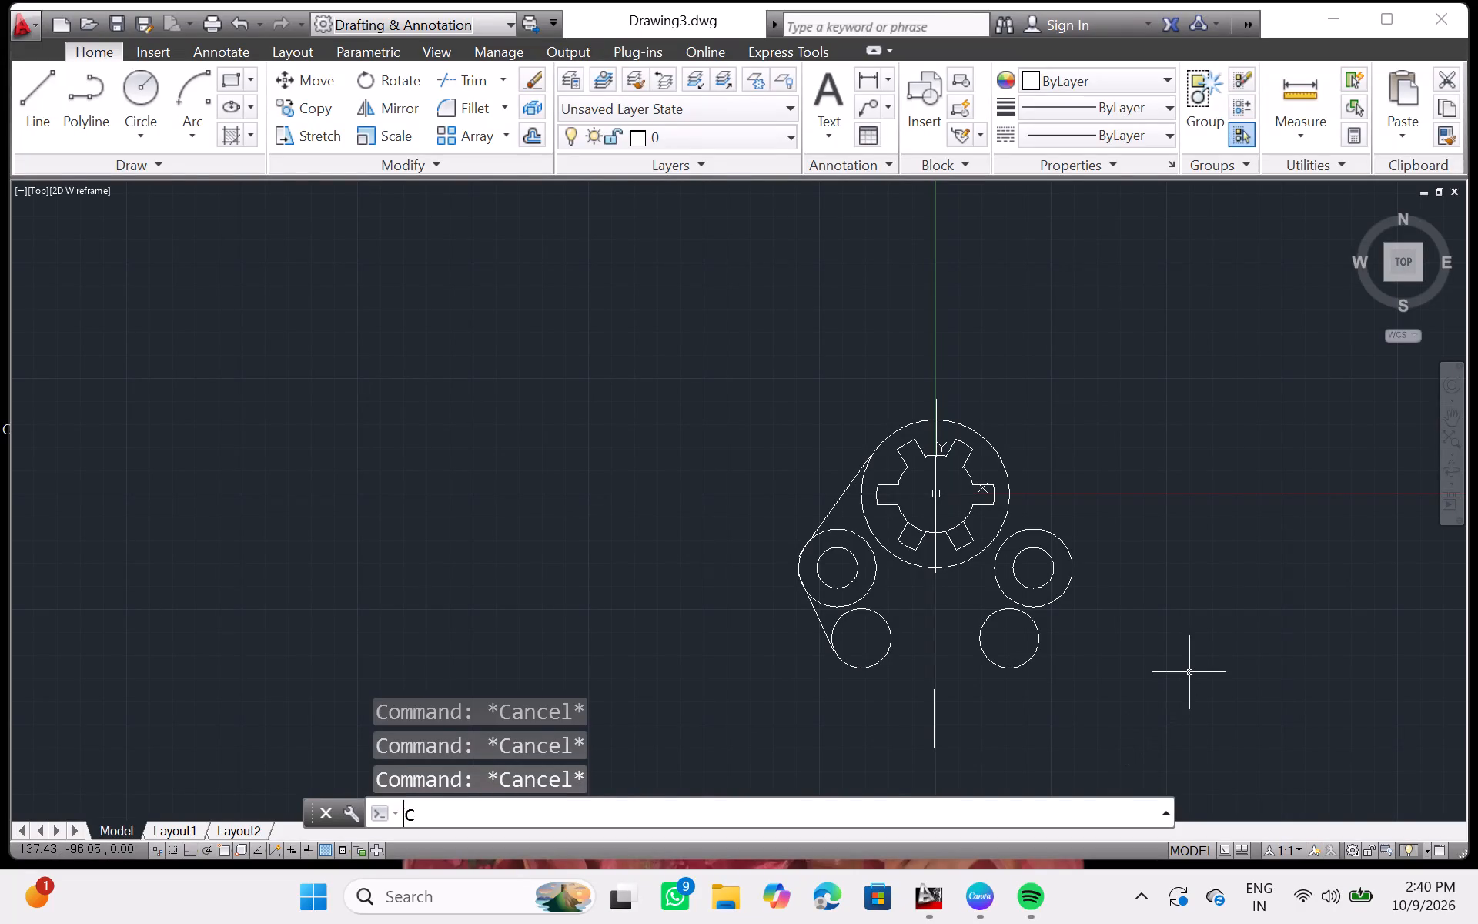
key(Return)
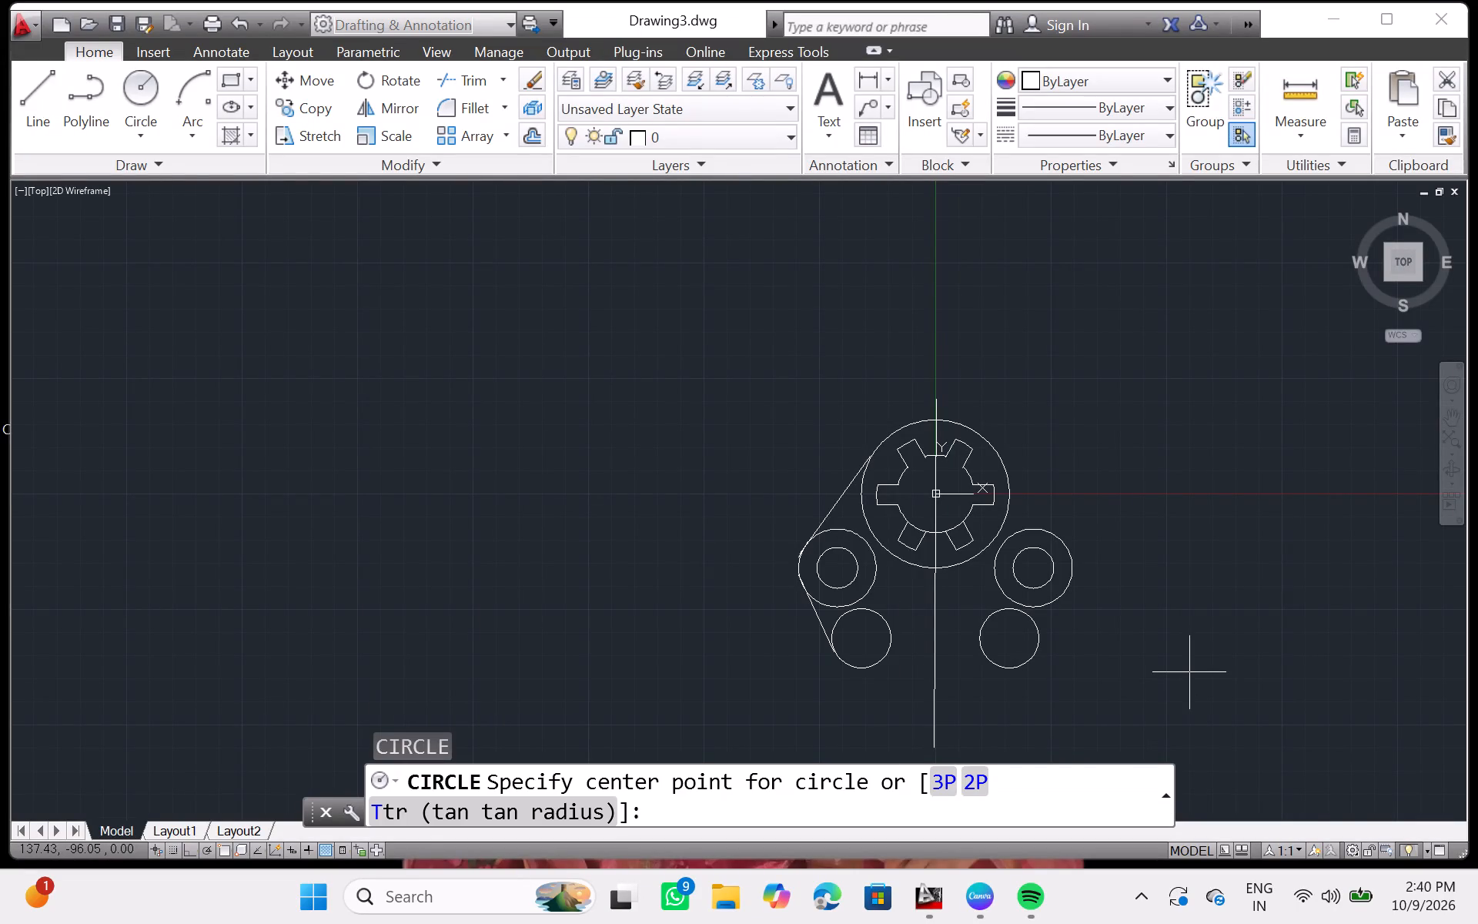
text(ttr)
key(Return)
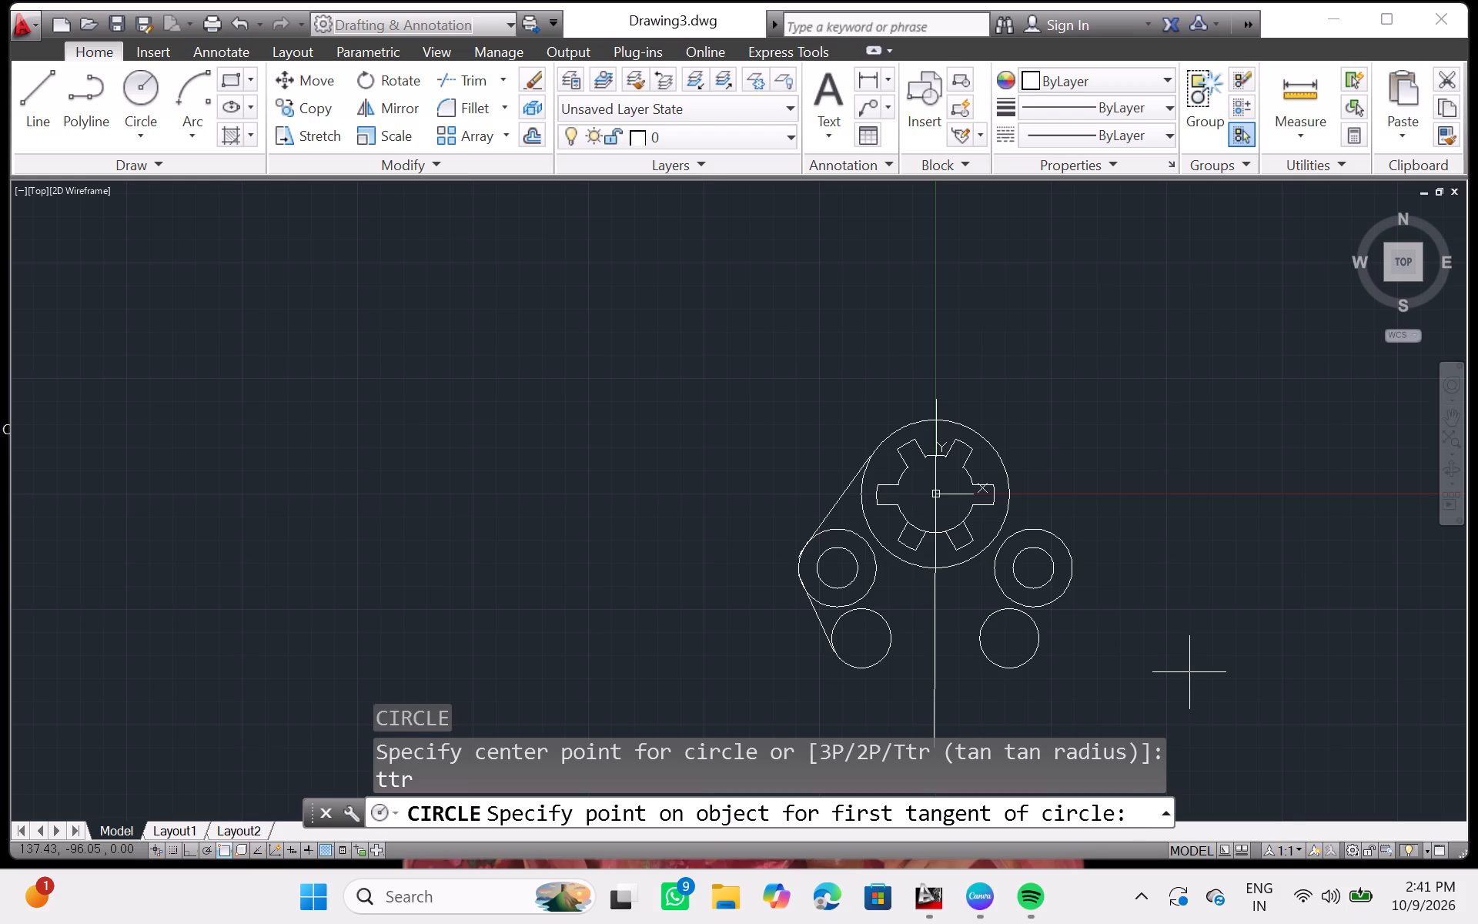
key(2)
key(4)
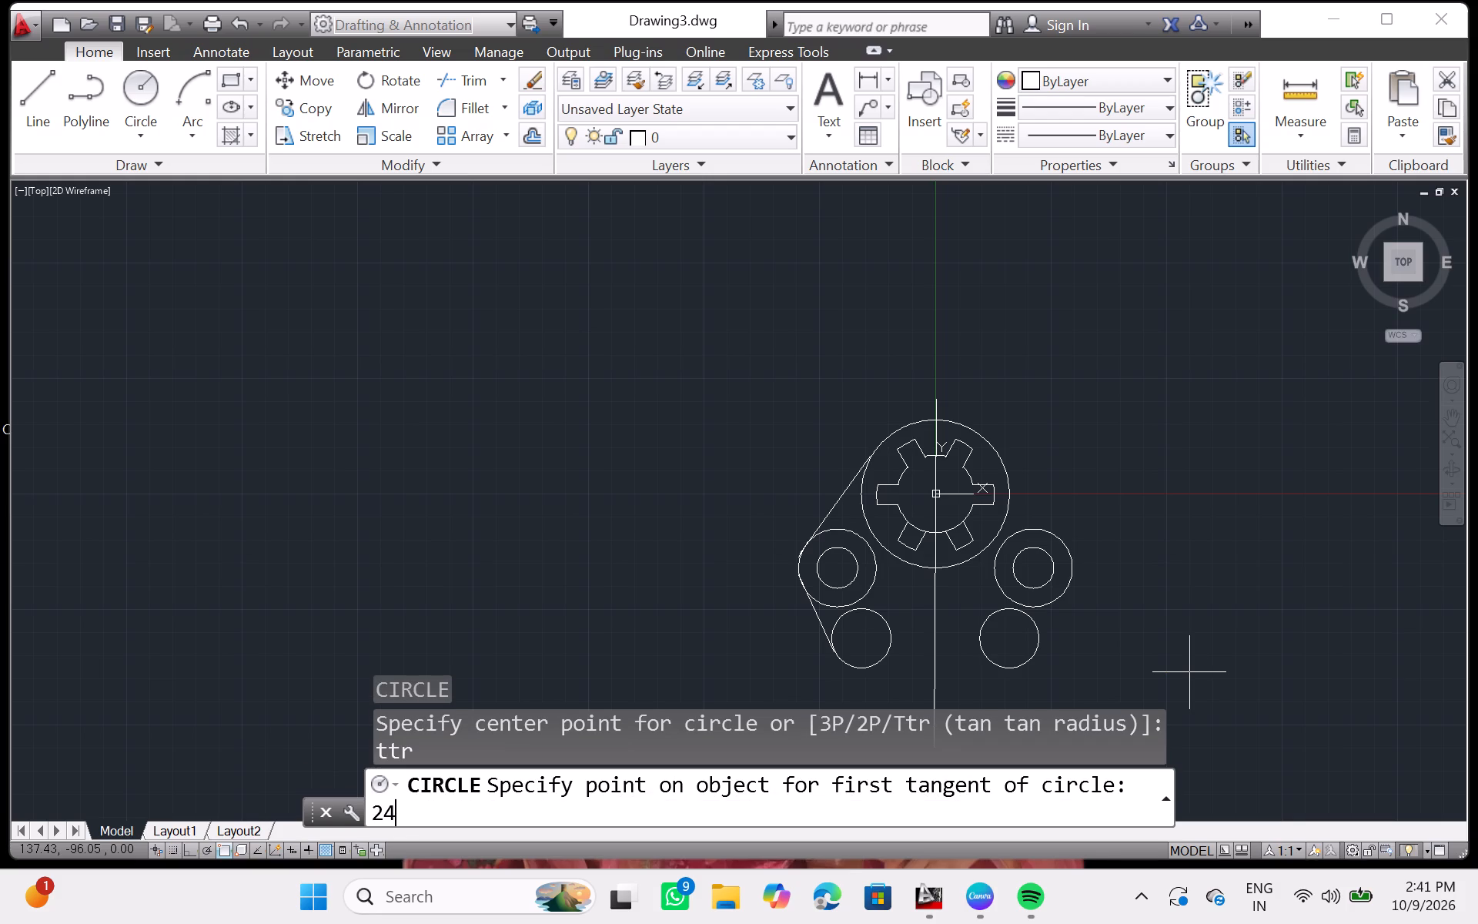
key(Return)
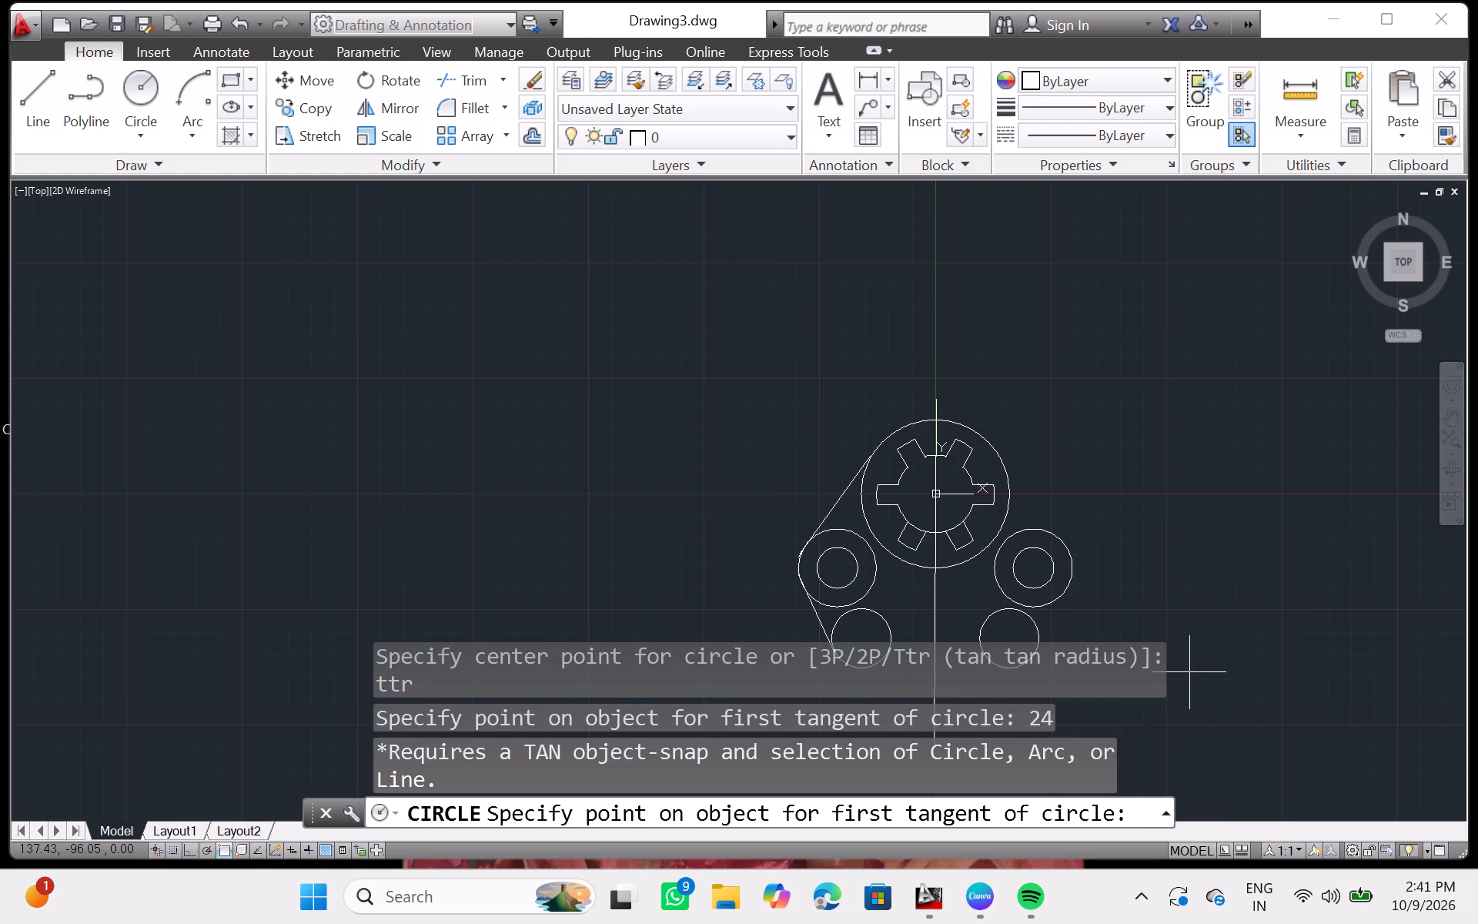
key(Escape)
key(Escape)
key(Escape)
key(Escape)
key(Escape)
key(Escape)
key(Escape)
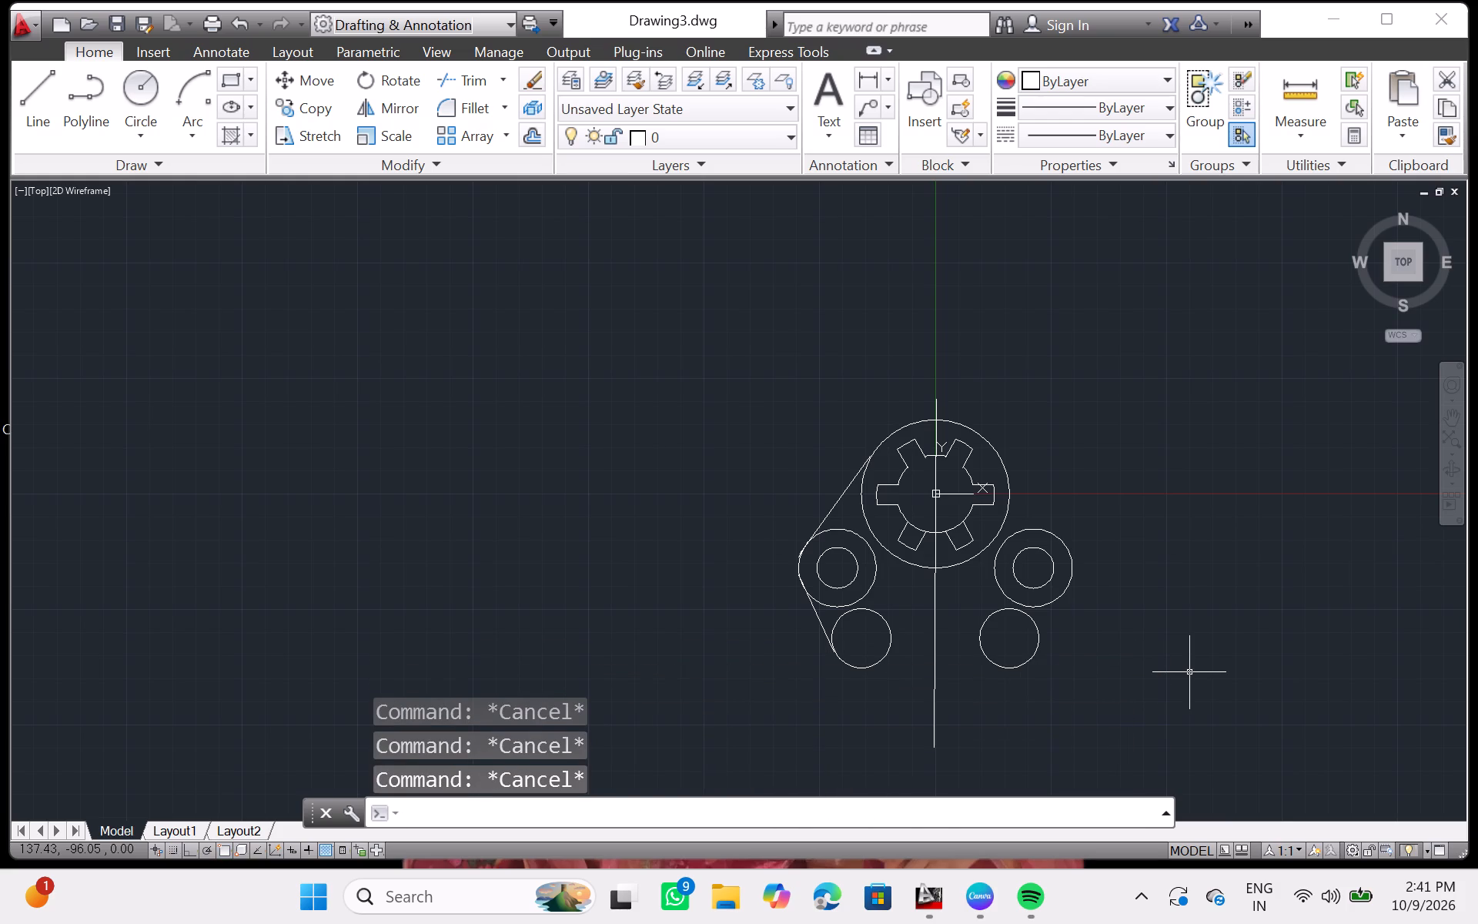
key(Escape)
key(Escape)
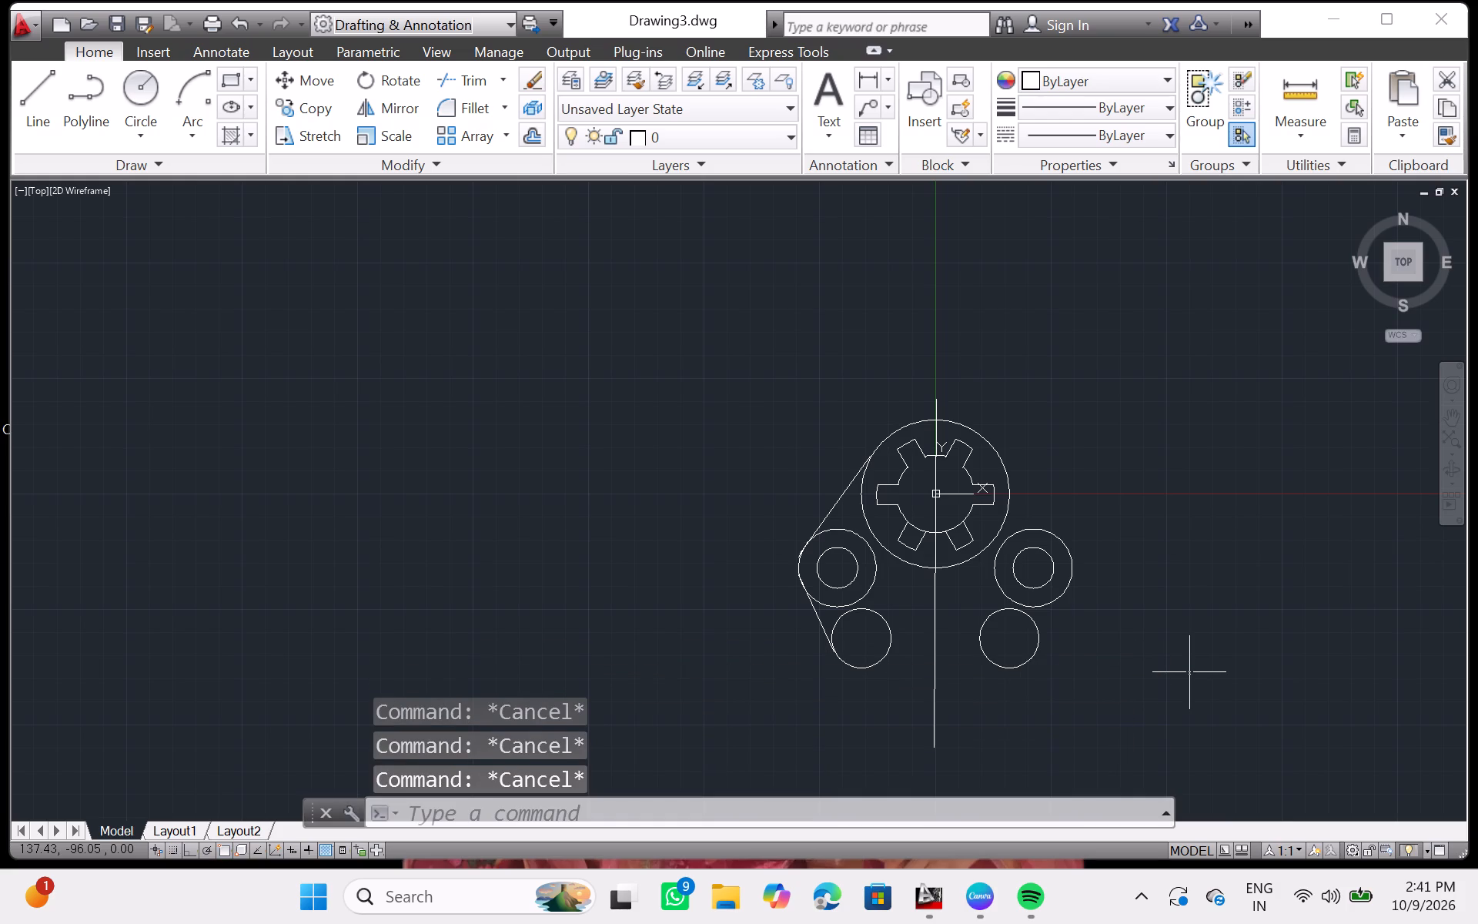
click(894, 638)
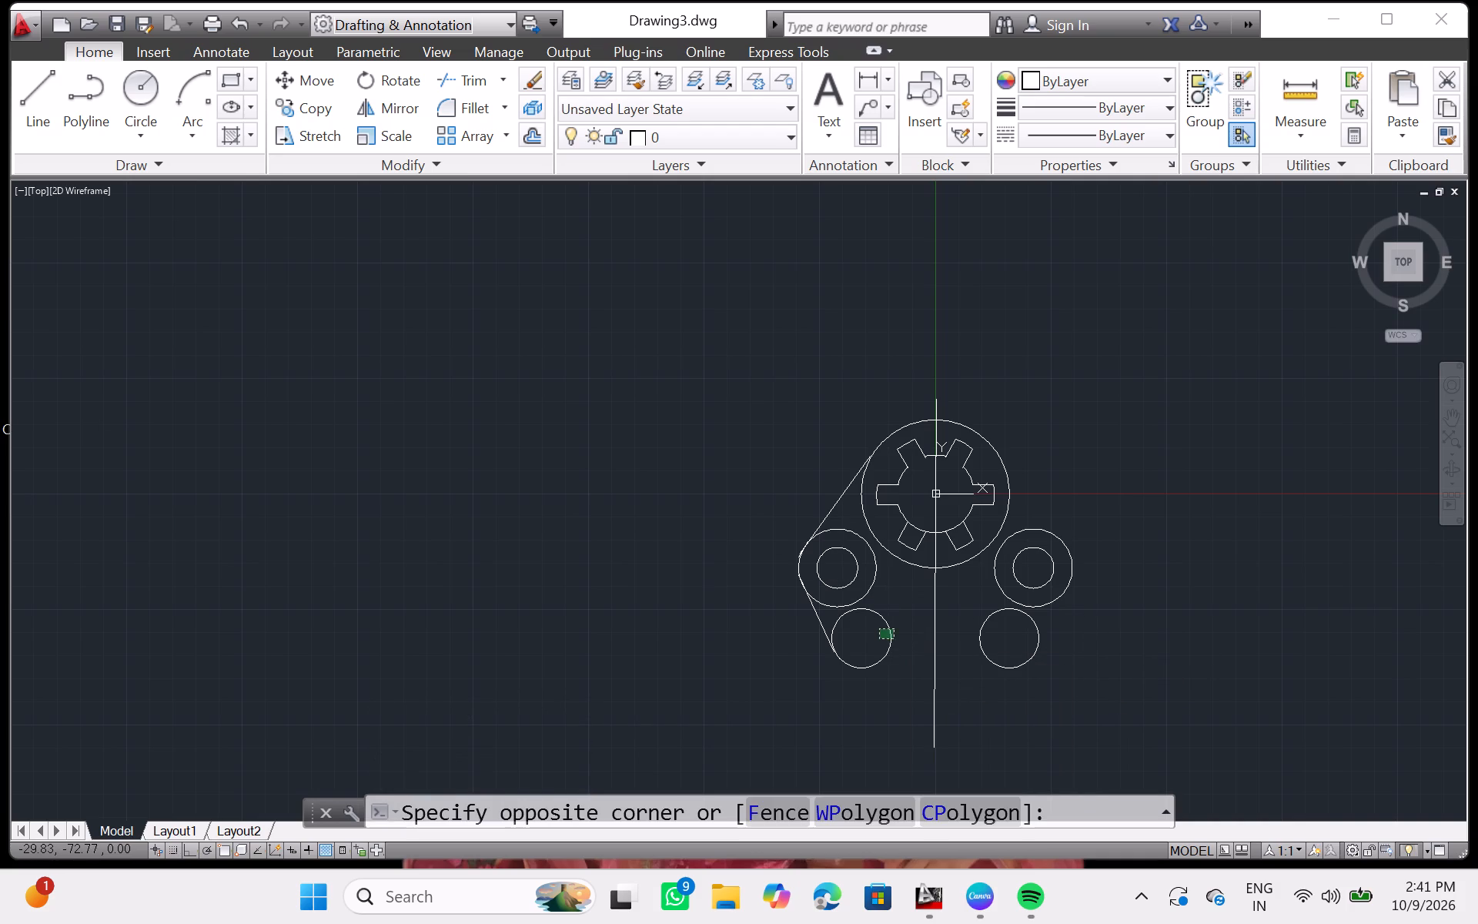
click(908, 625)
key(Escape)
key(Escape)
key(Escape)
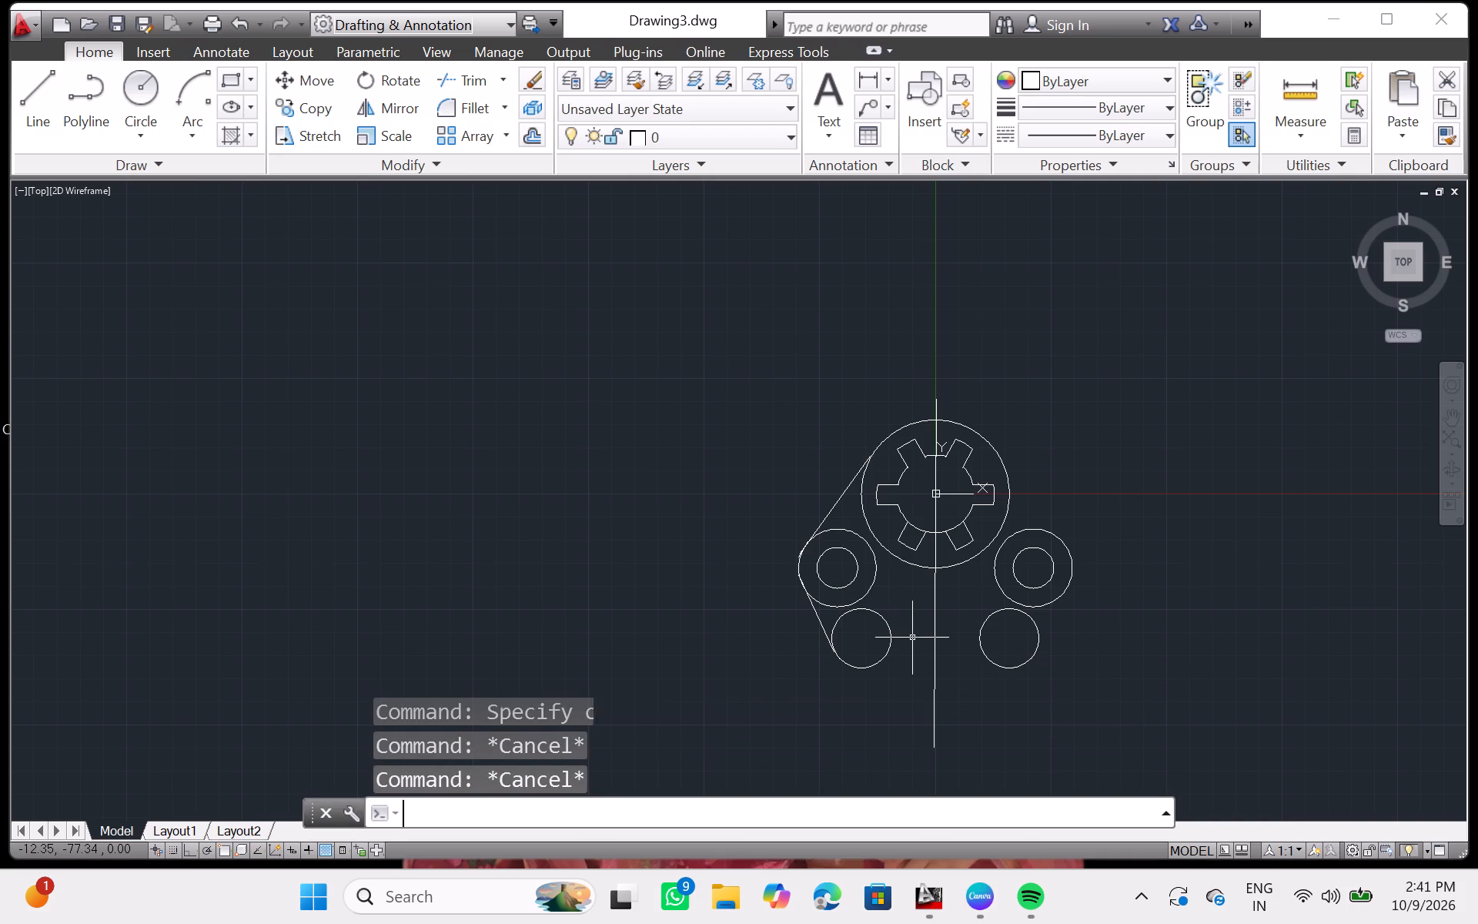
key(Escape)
Draw a circle of radius 24 between the two lower small circles, centred 24 units in from the right one's inner edge.
click(890, 642)
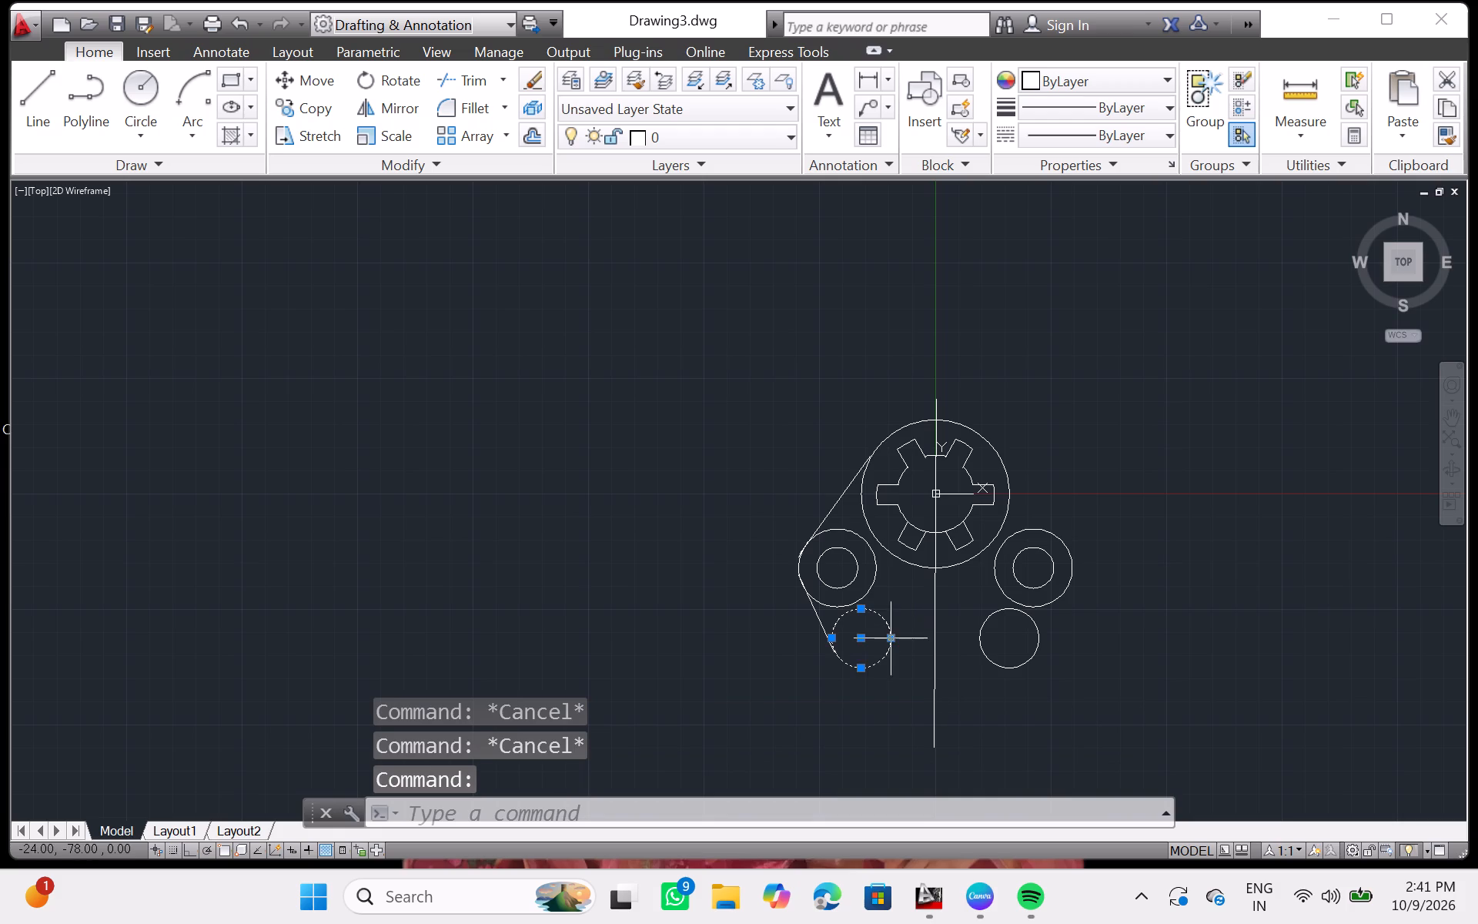
click(980, 641)
key(c)
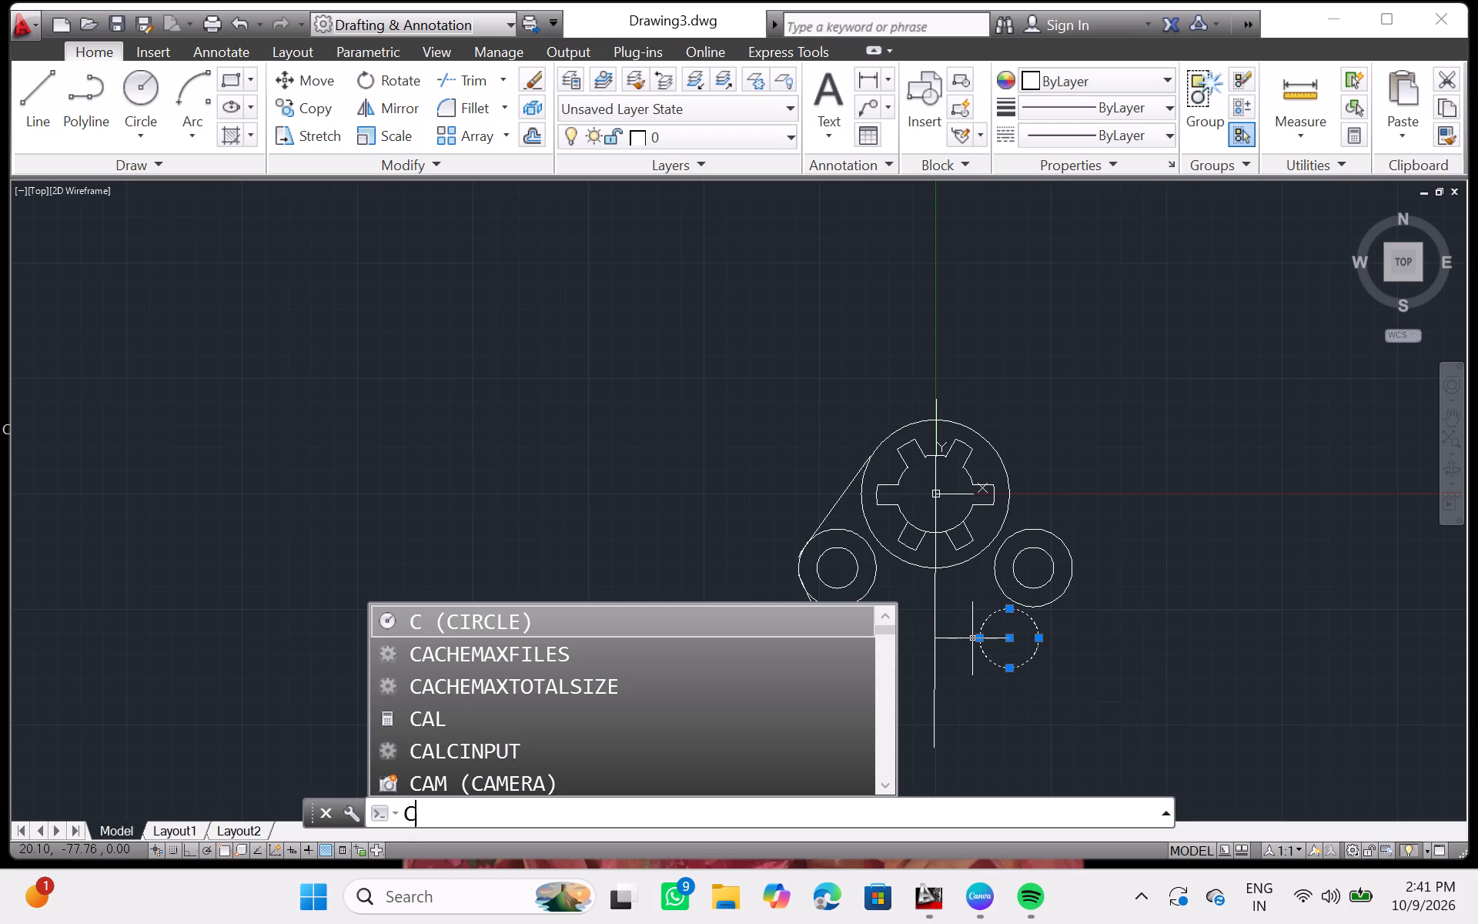
key(Return)
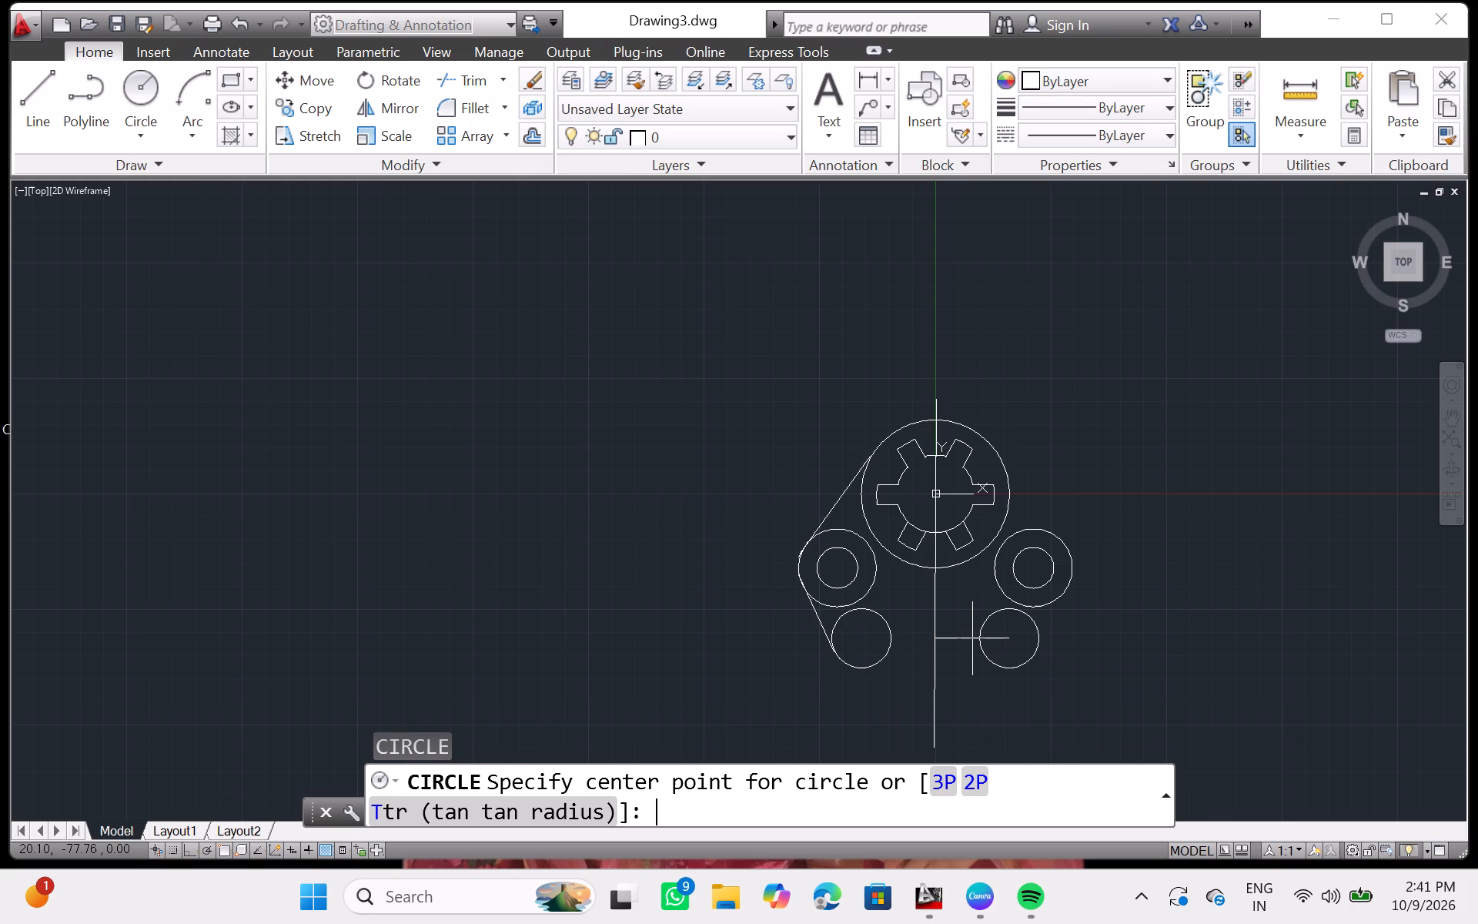
text(24)
key(Return)
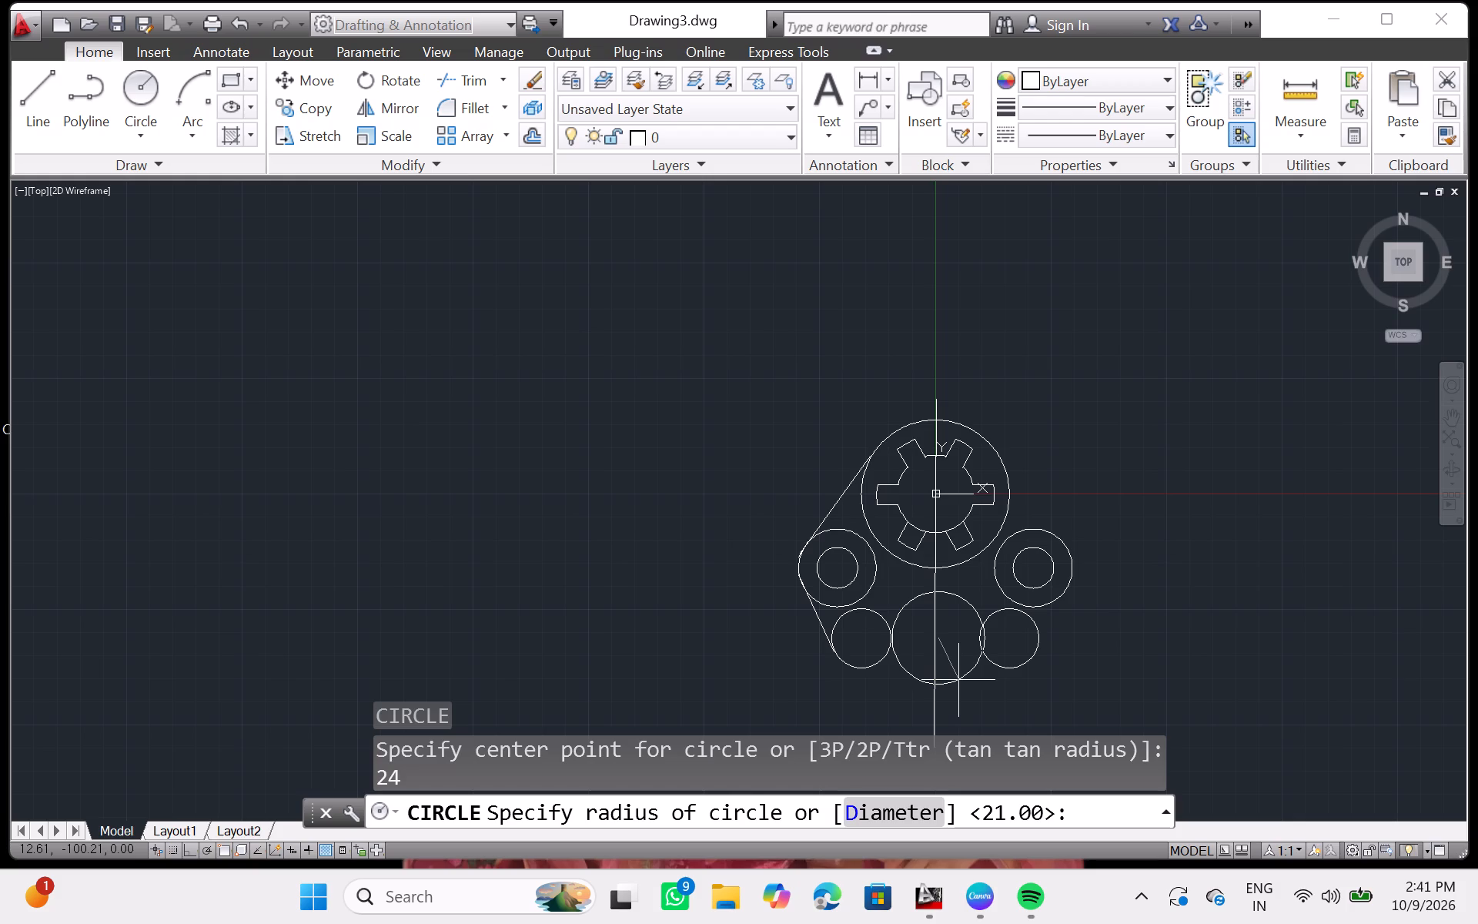
text(24)
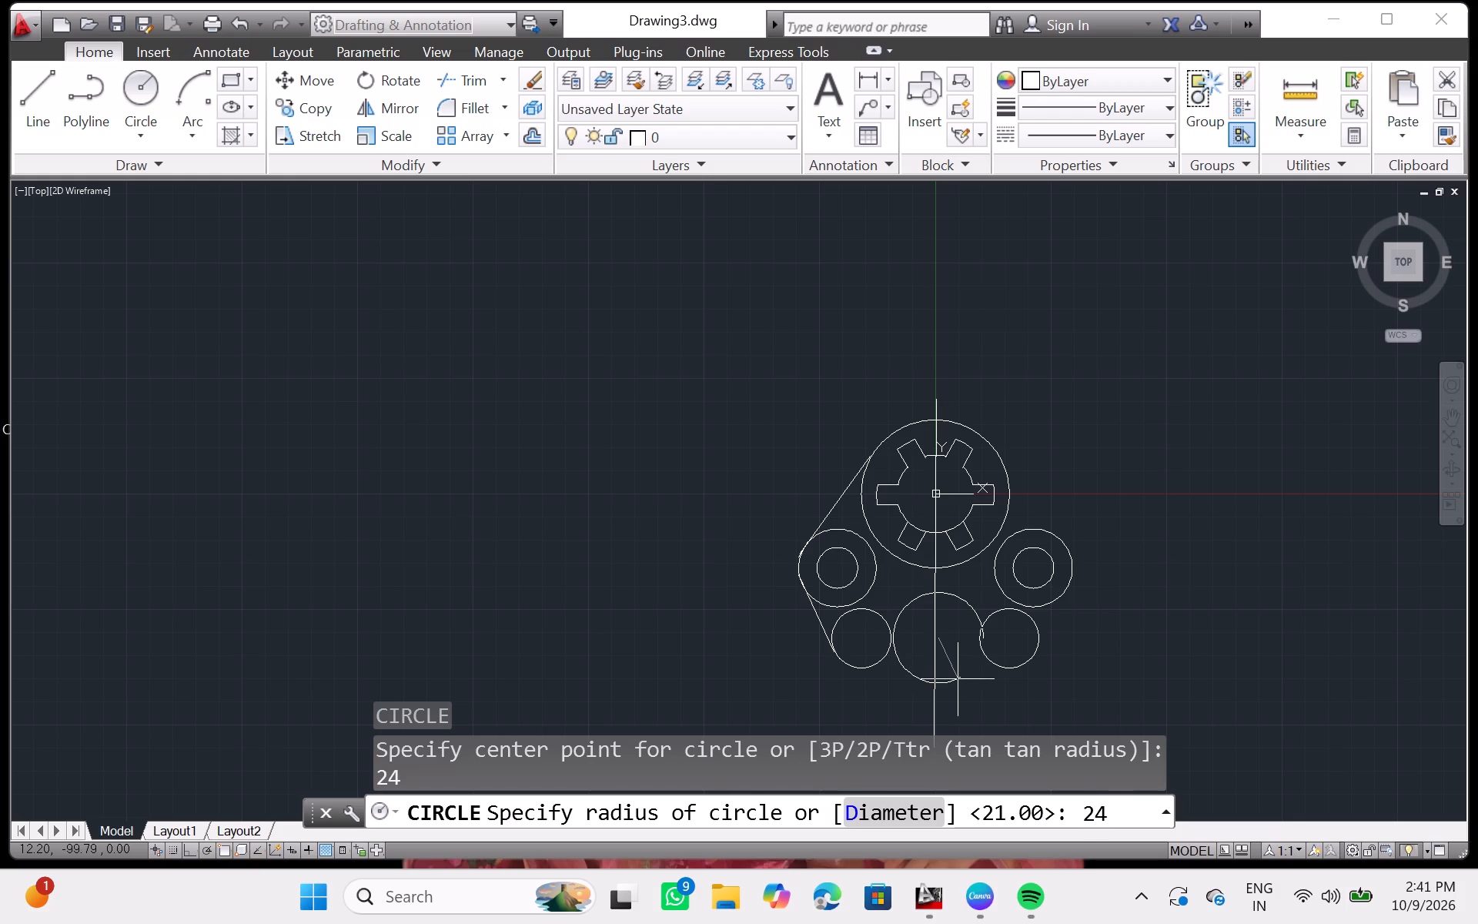
key(Return)
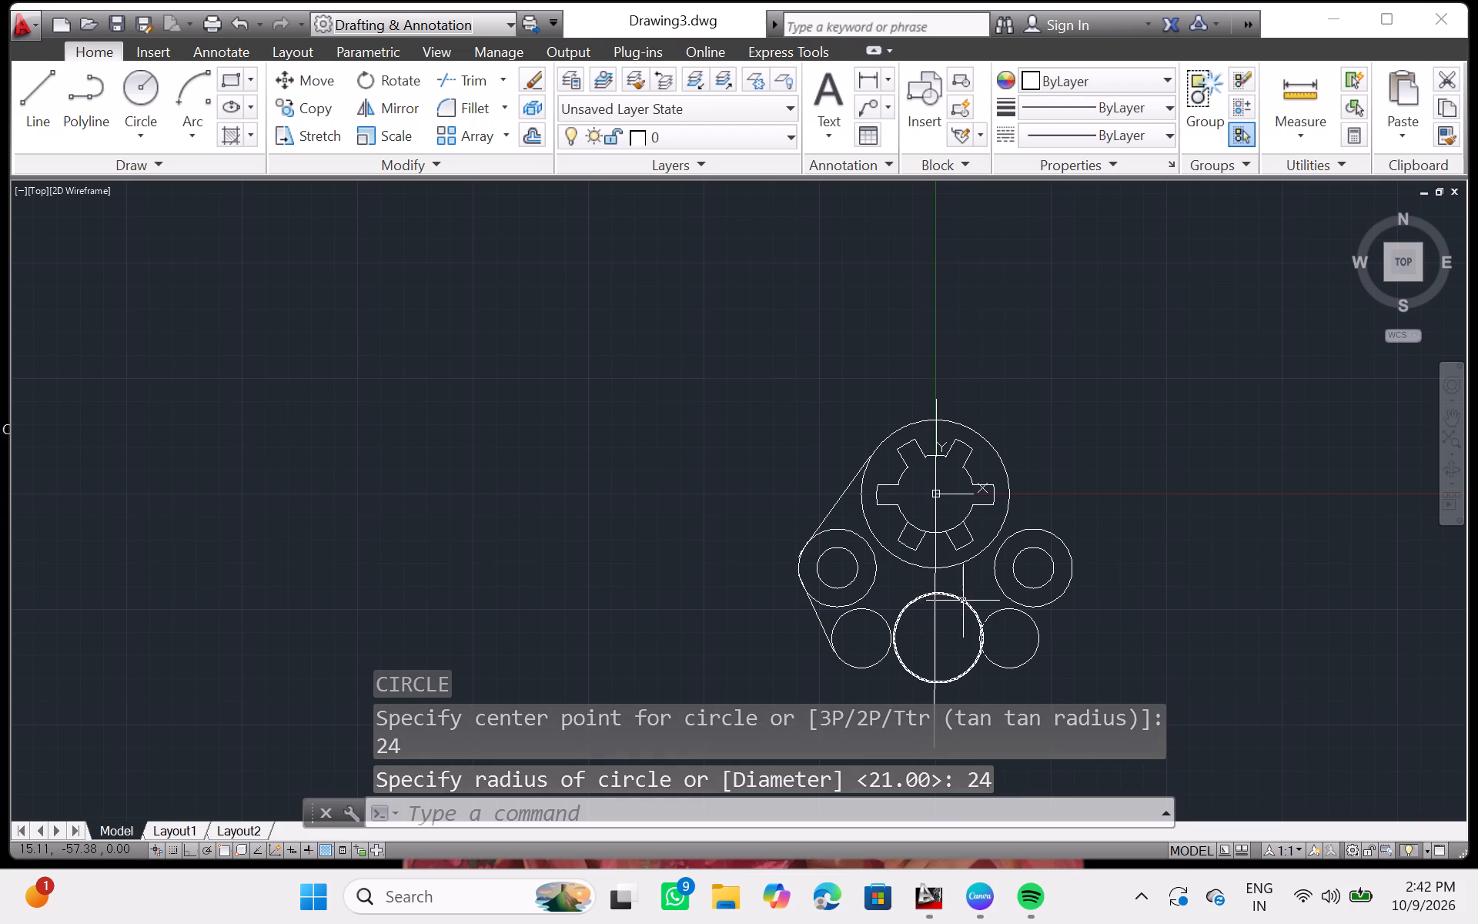
Move the new radius 24 circle by its centre onto the vertical centreline, between the two lower small circles.
click(894, 643)
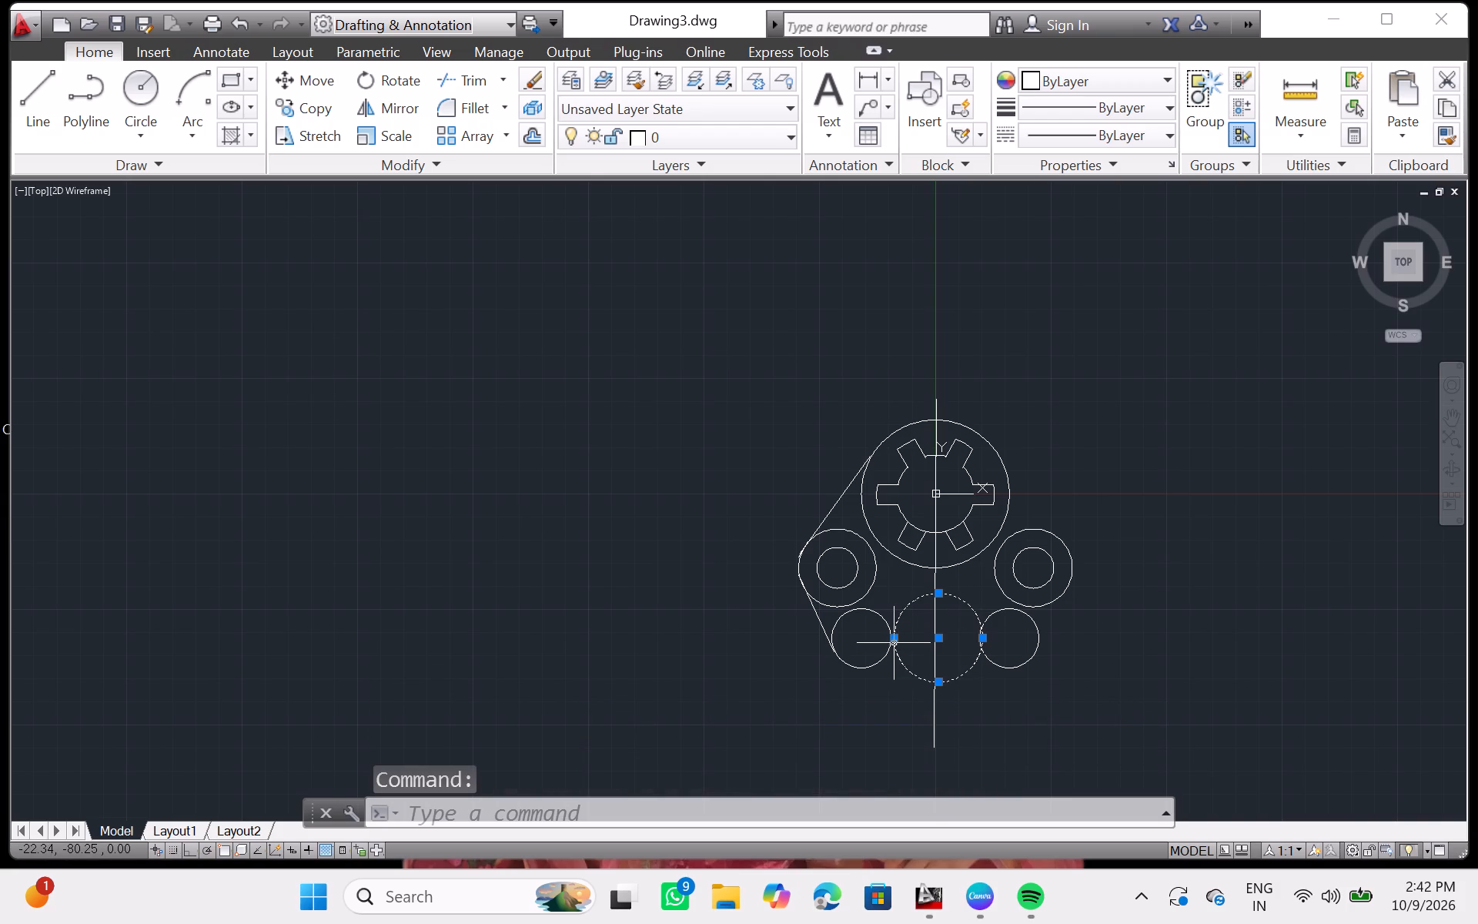
drag(938, 641, 941, 641)
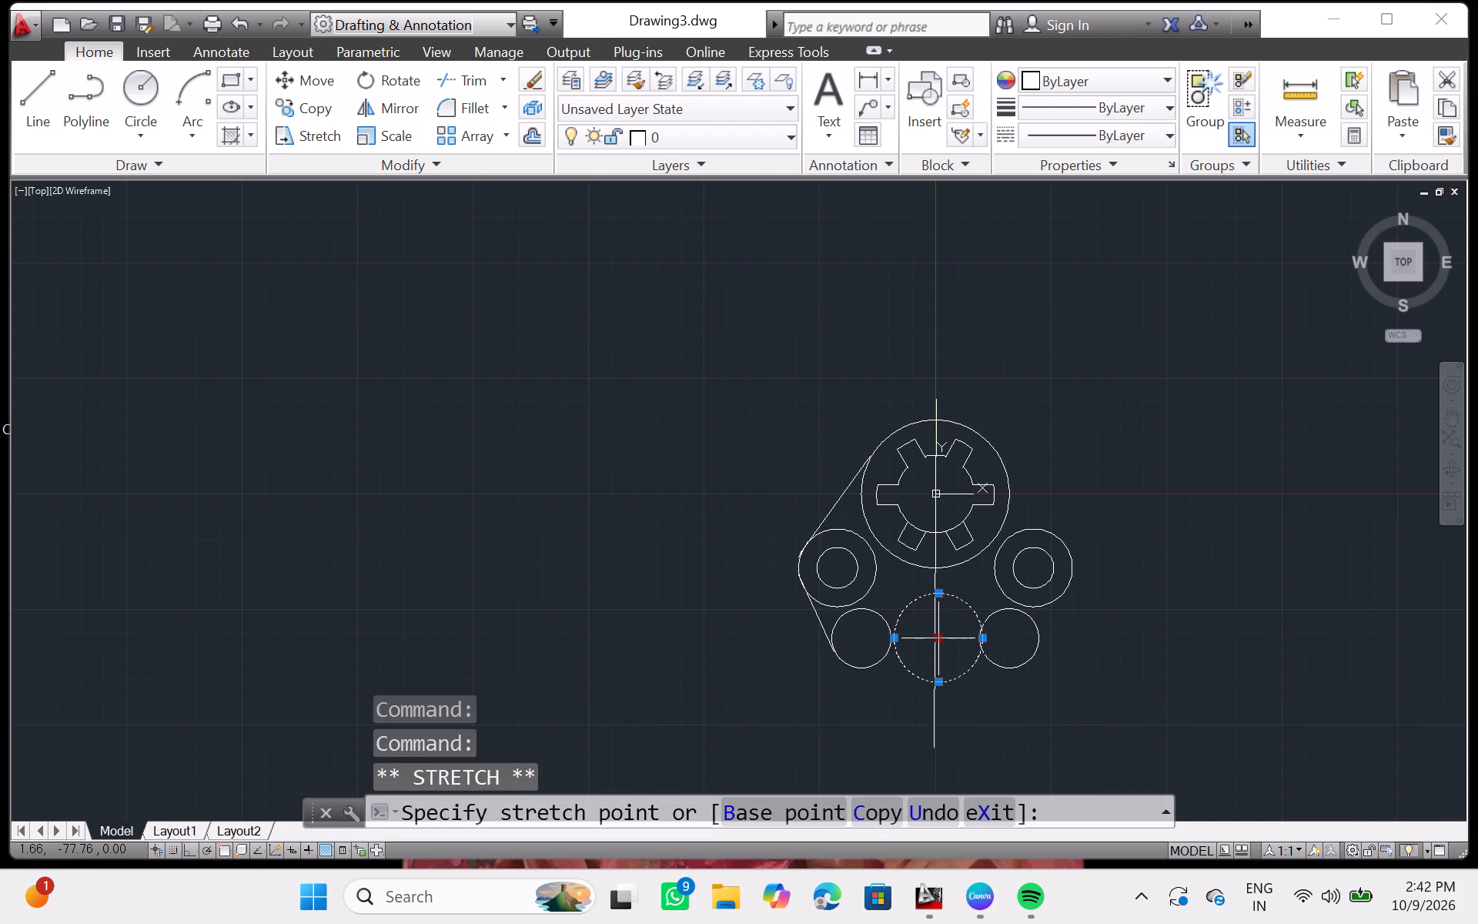
drag(941, 641, 931, 640)
drag(931, 640, 935, 644)
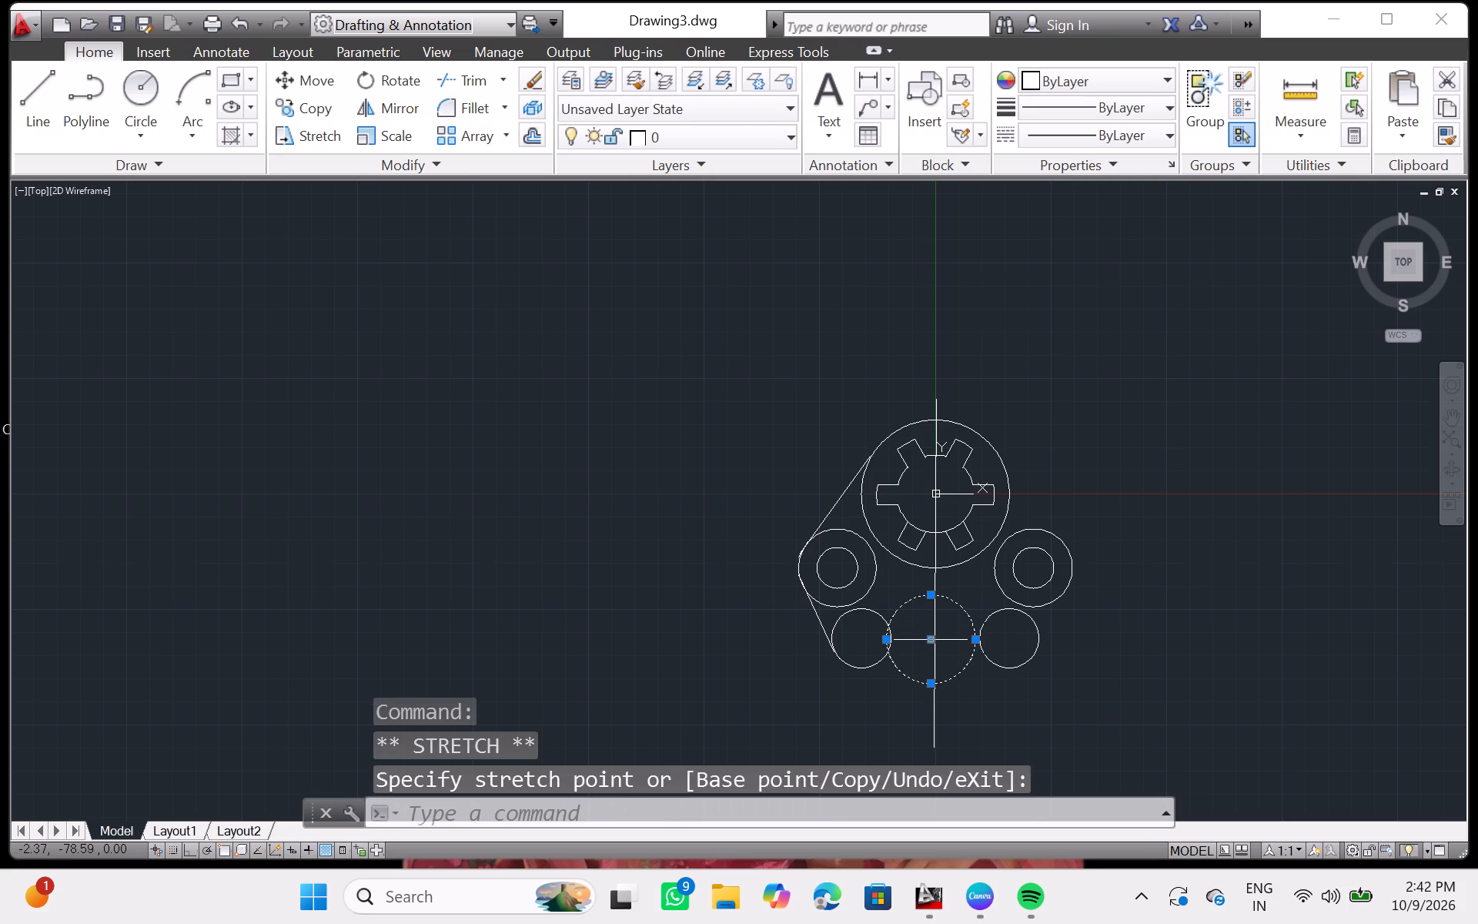
drag(935, 644, 948, 647)
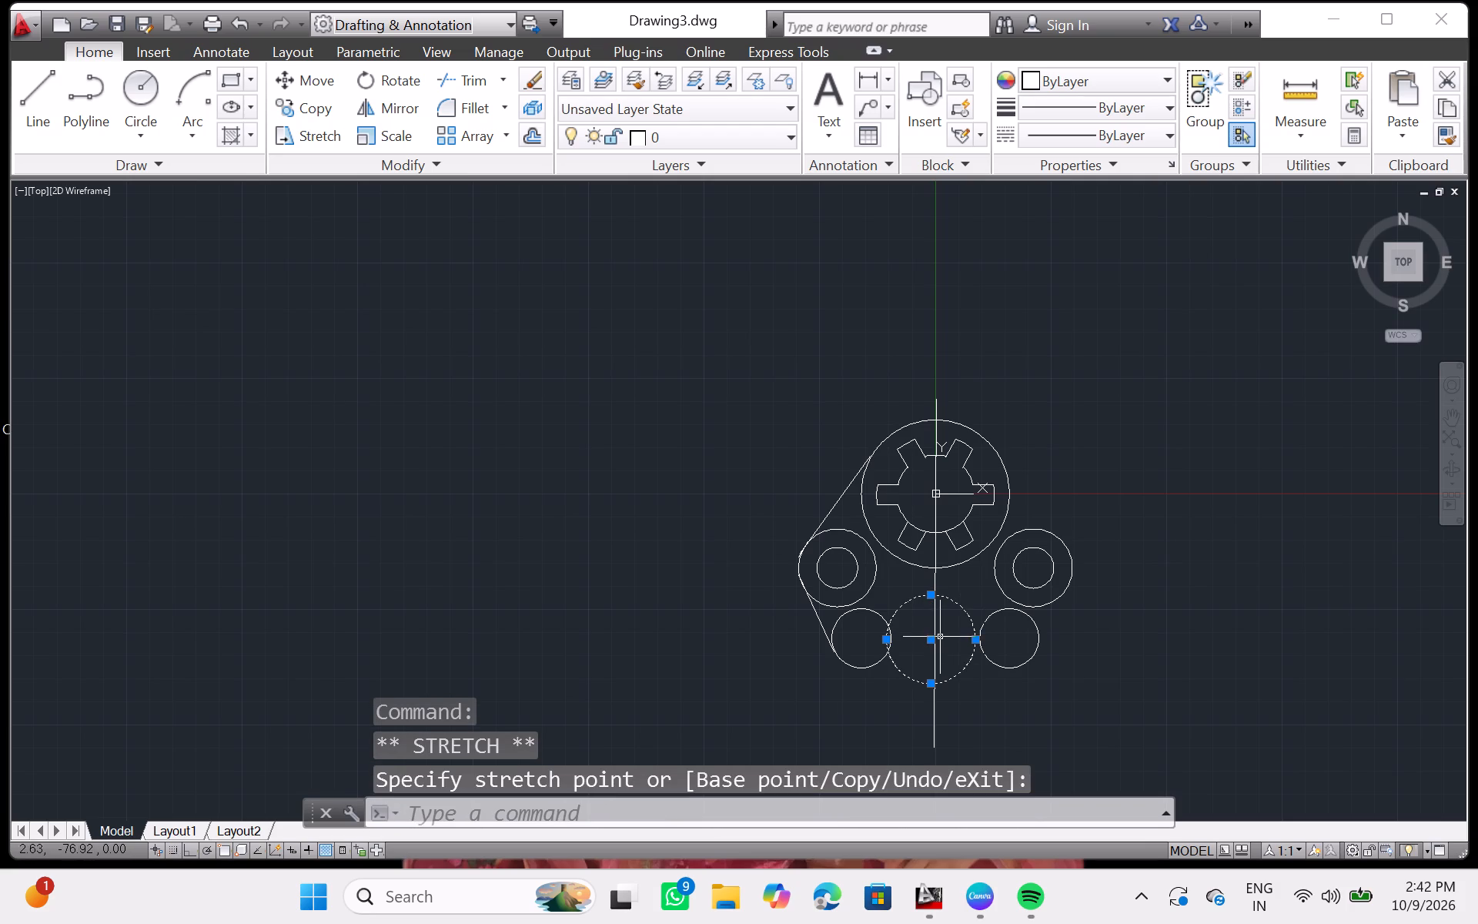
click(932, 641)
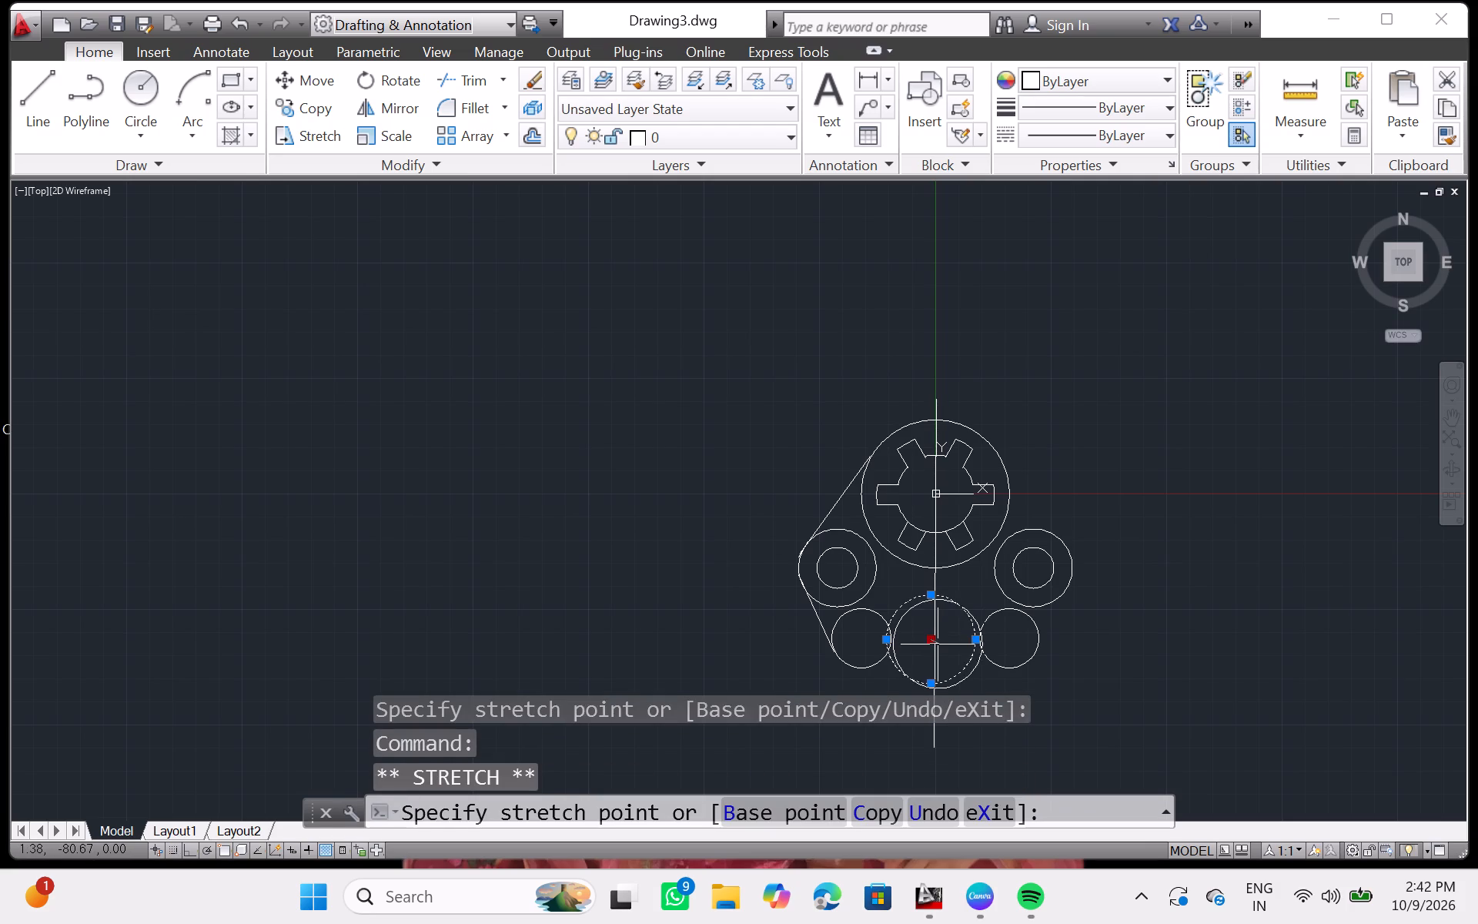
click(936, 636)
click(936, 636)
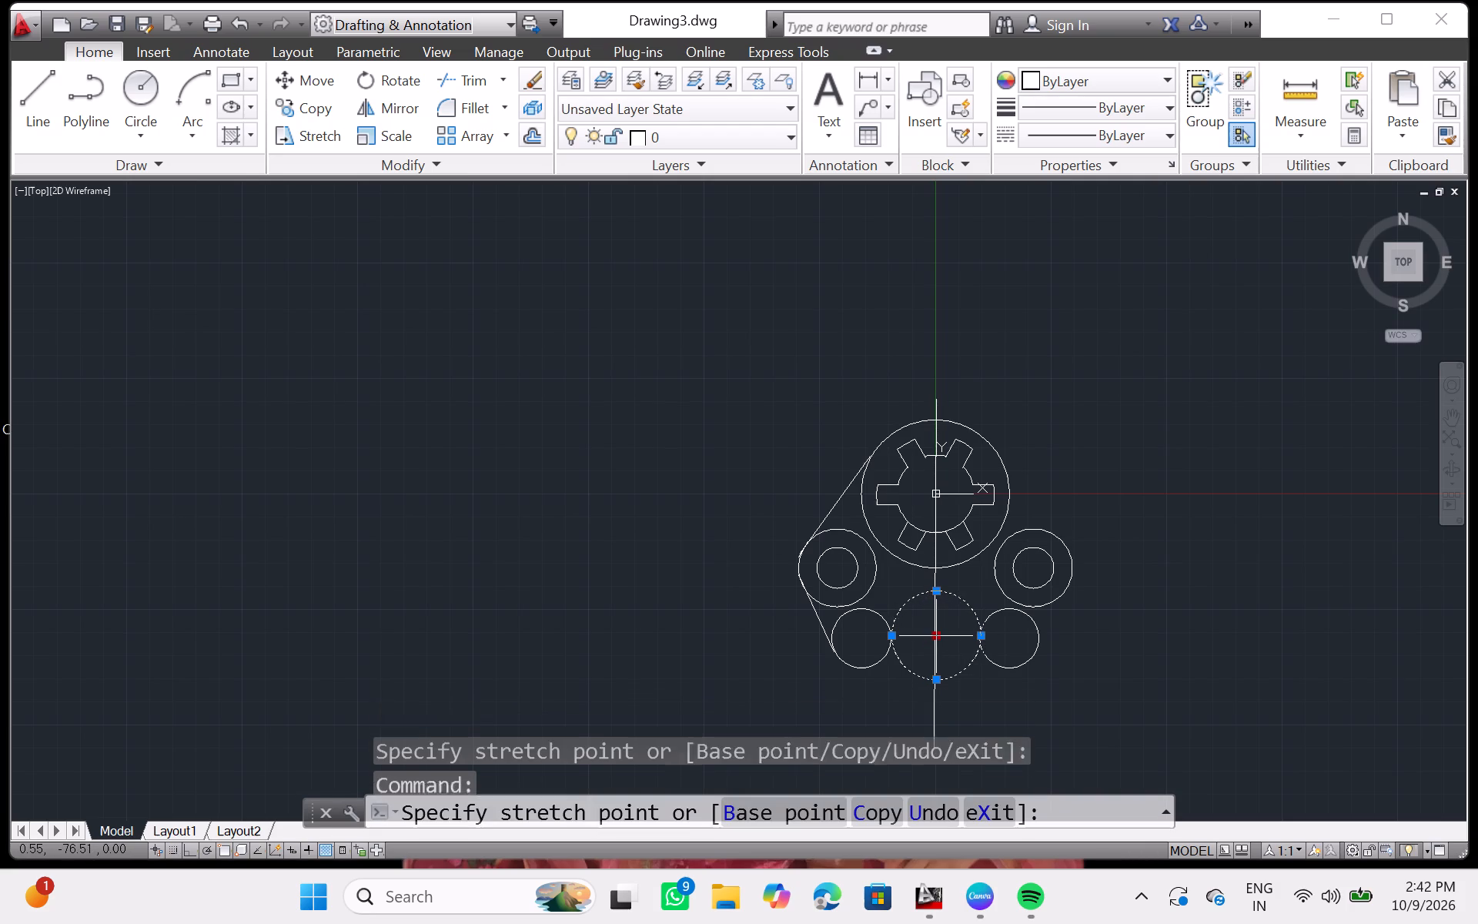
key(Return)
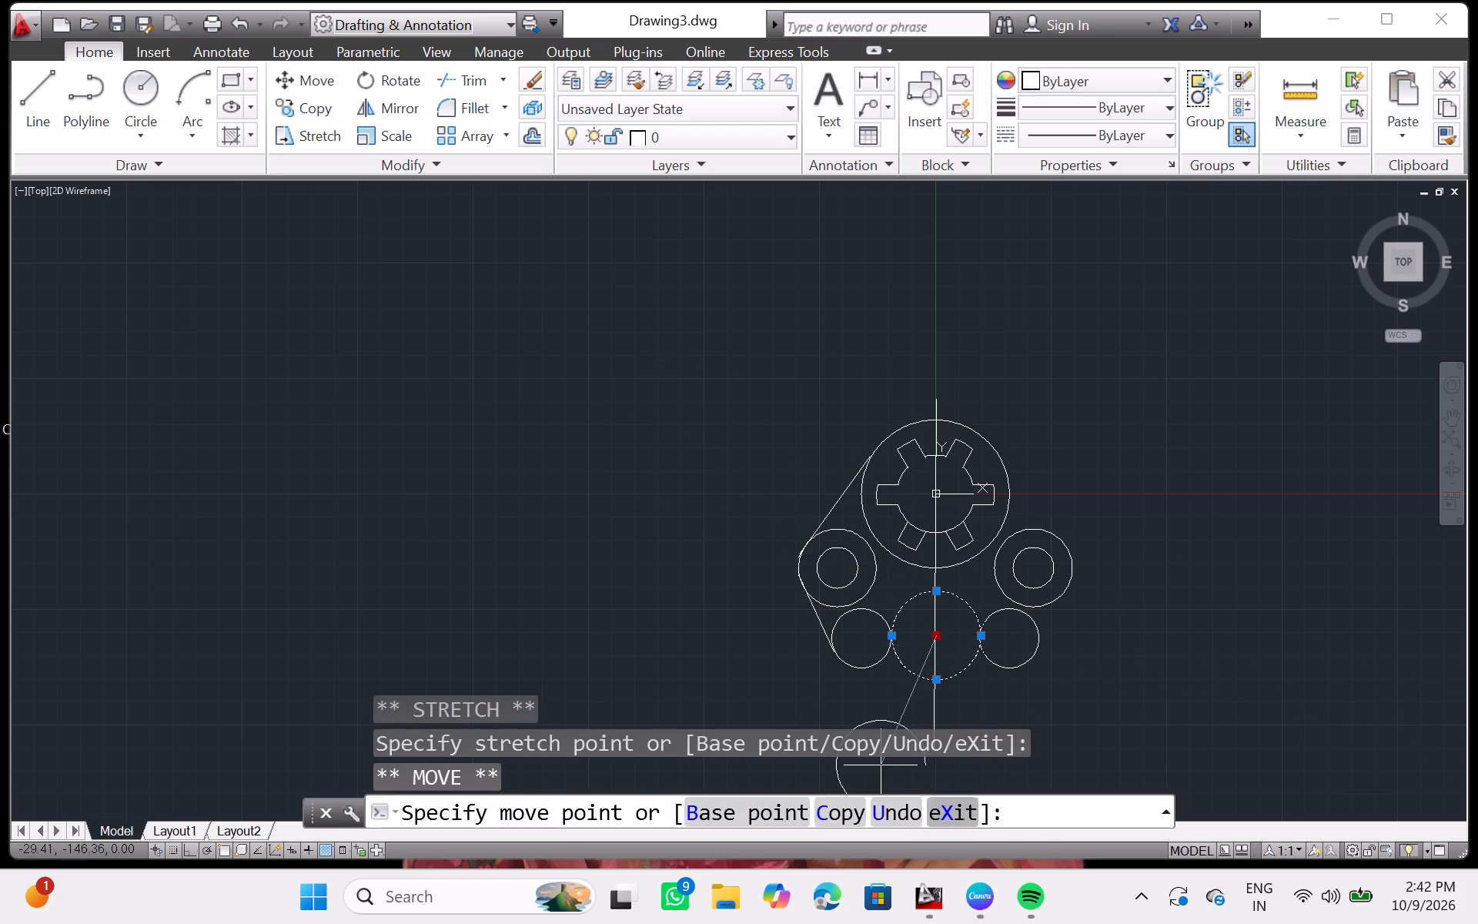
click(936, 637)
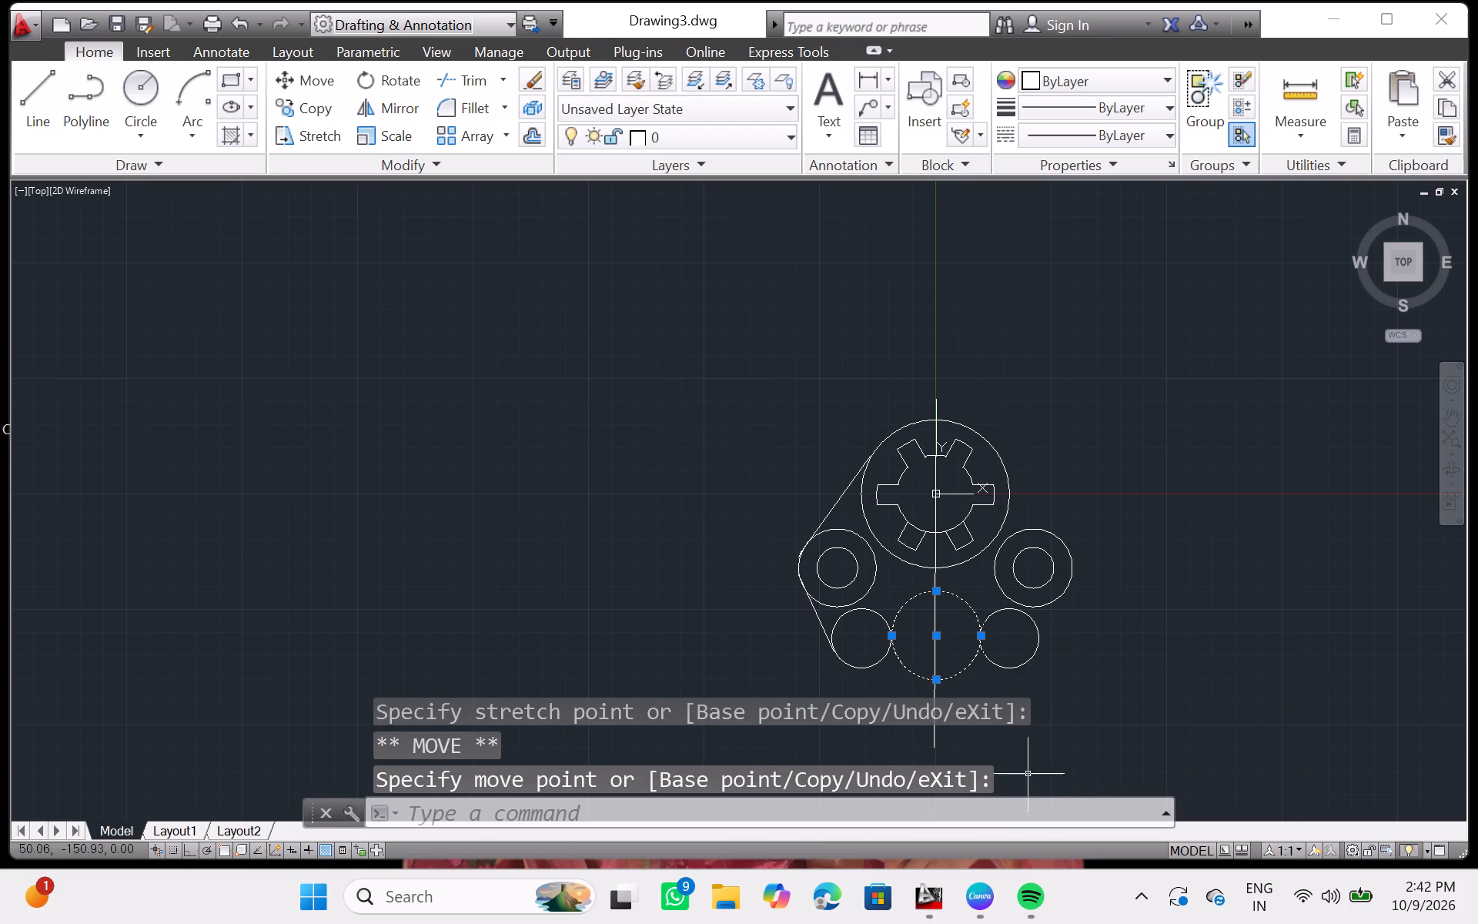
key(Return)
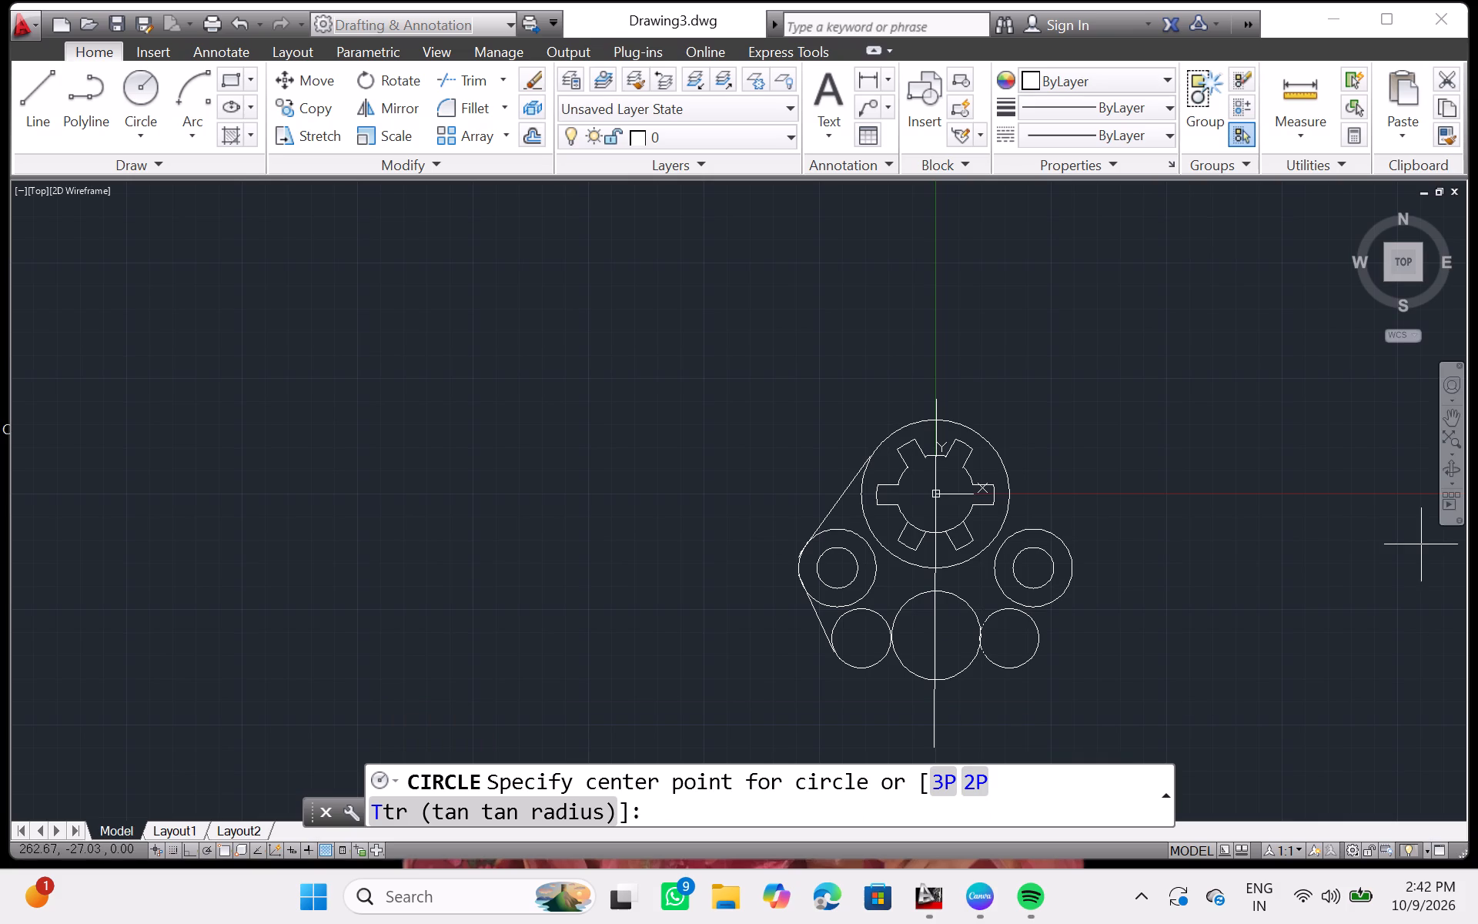
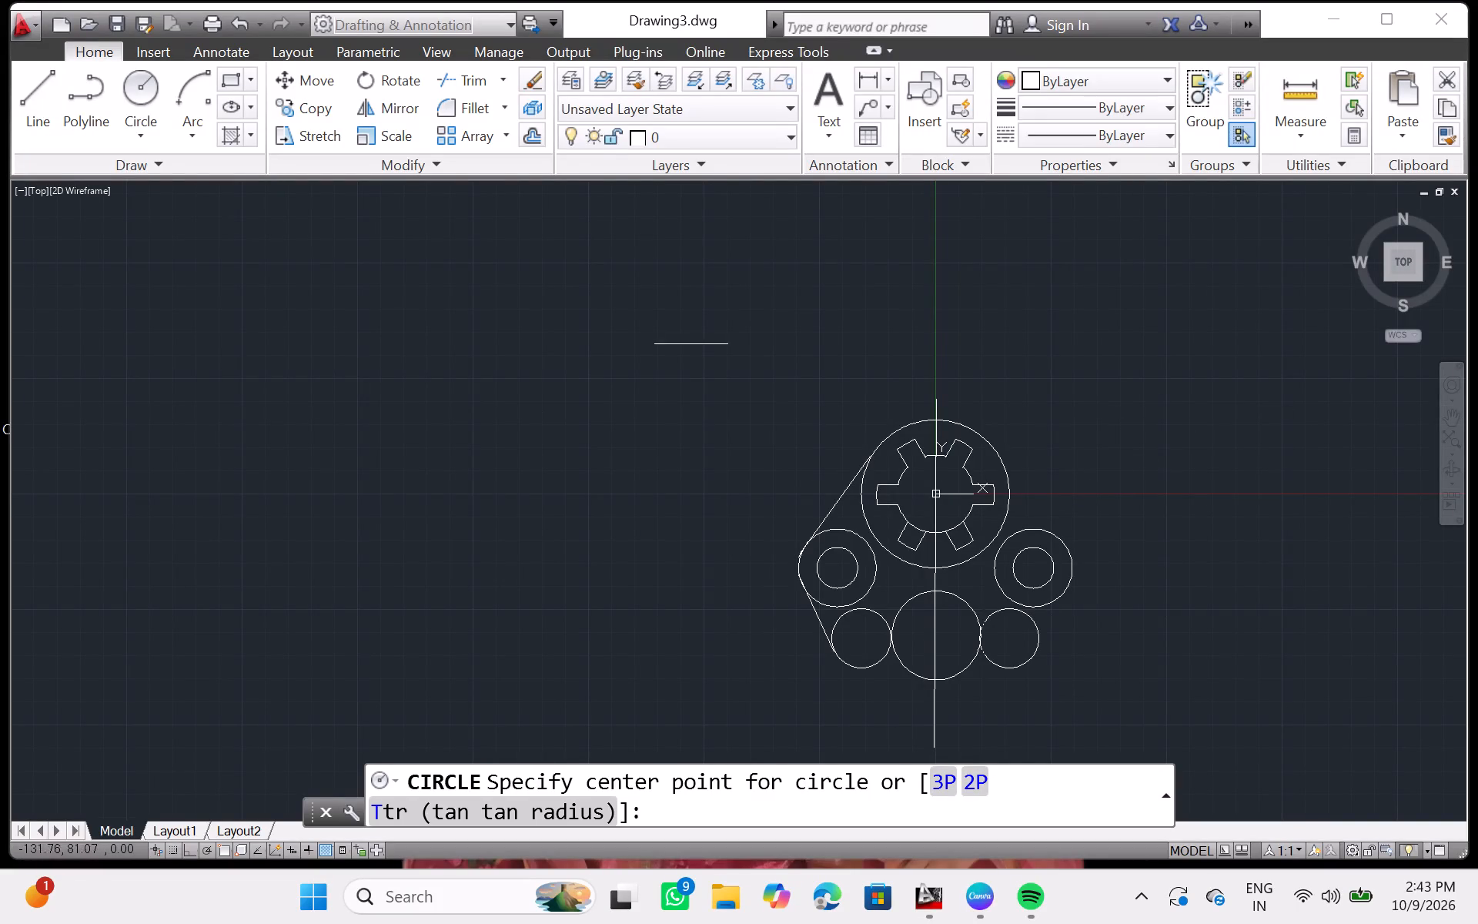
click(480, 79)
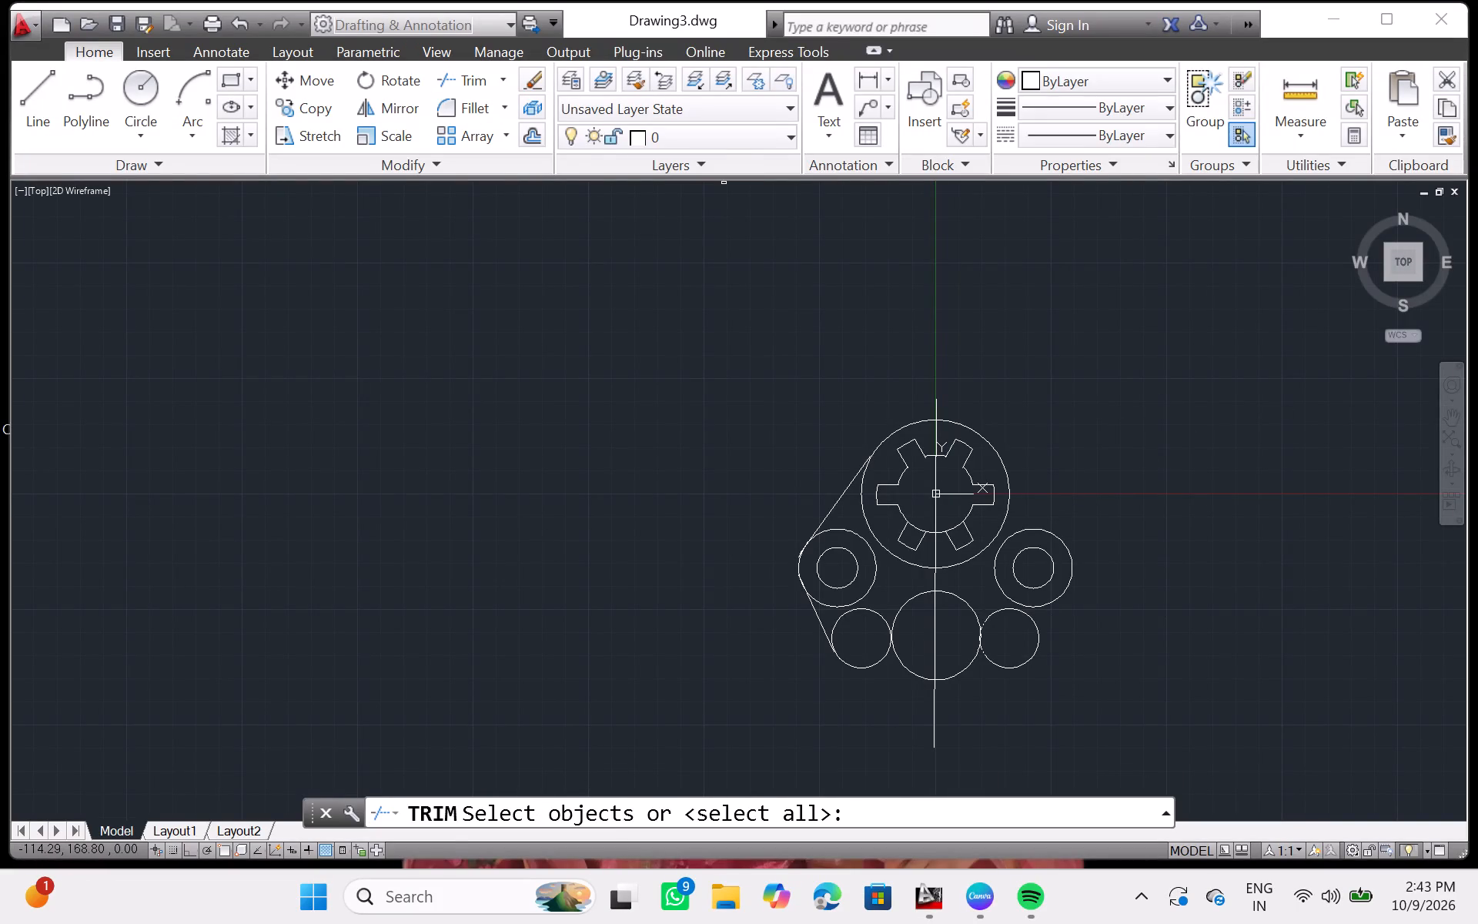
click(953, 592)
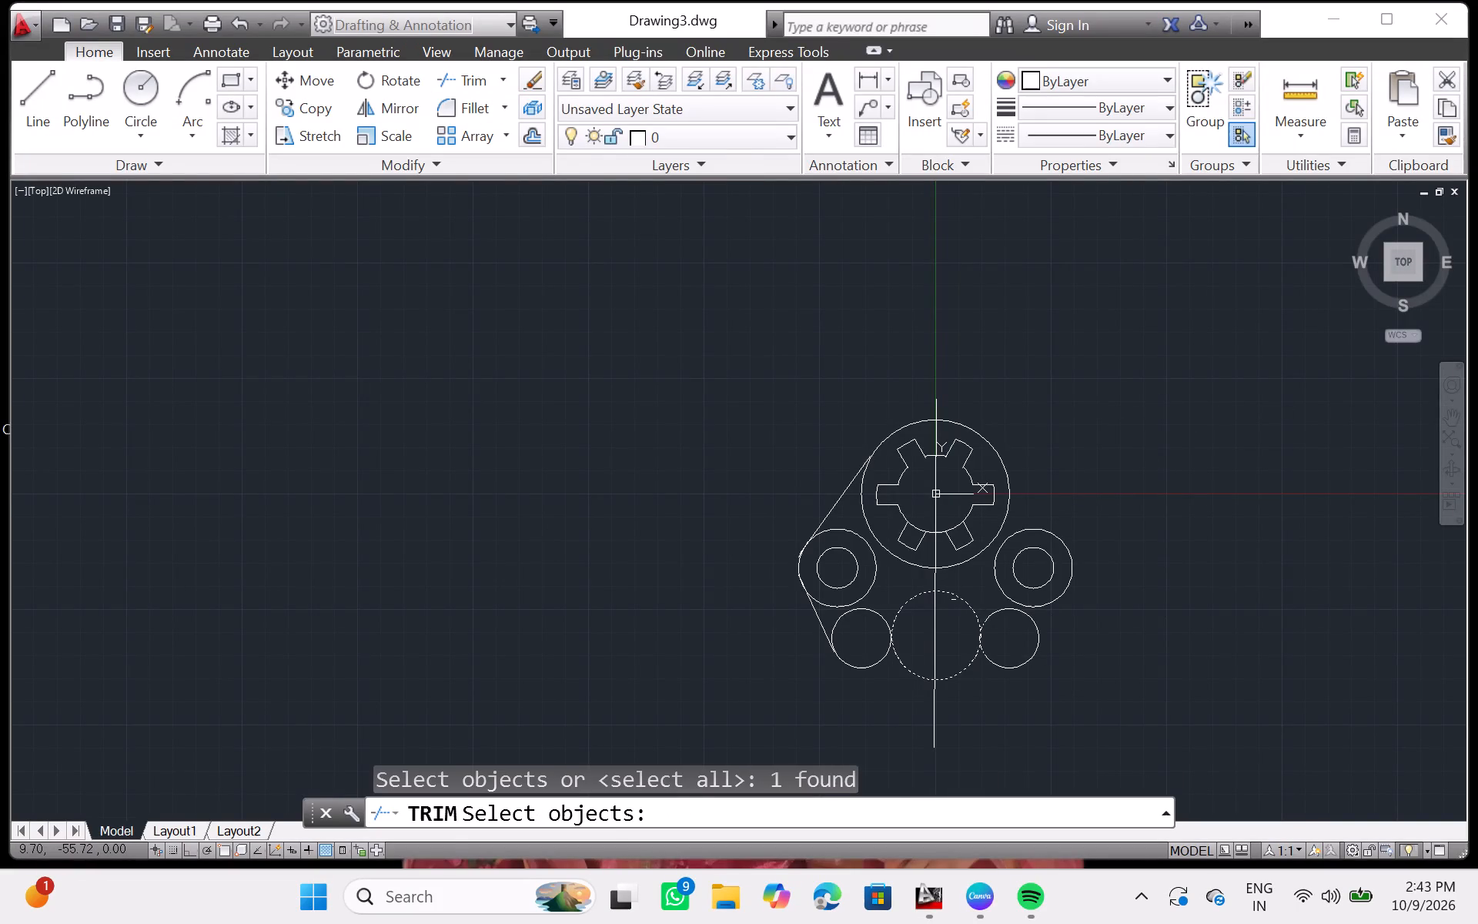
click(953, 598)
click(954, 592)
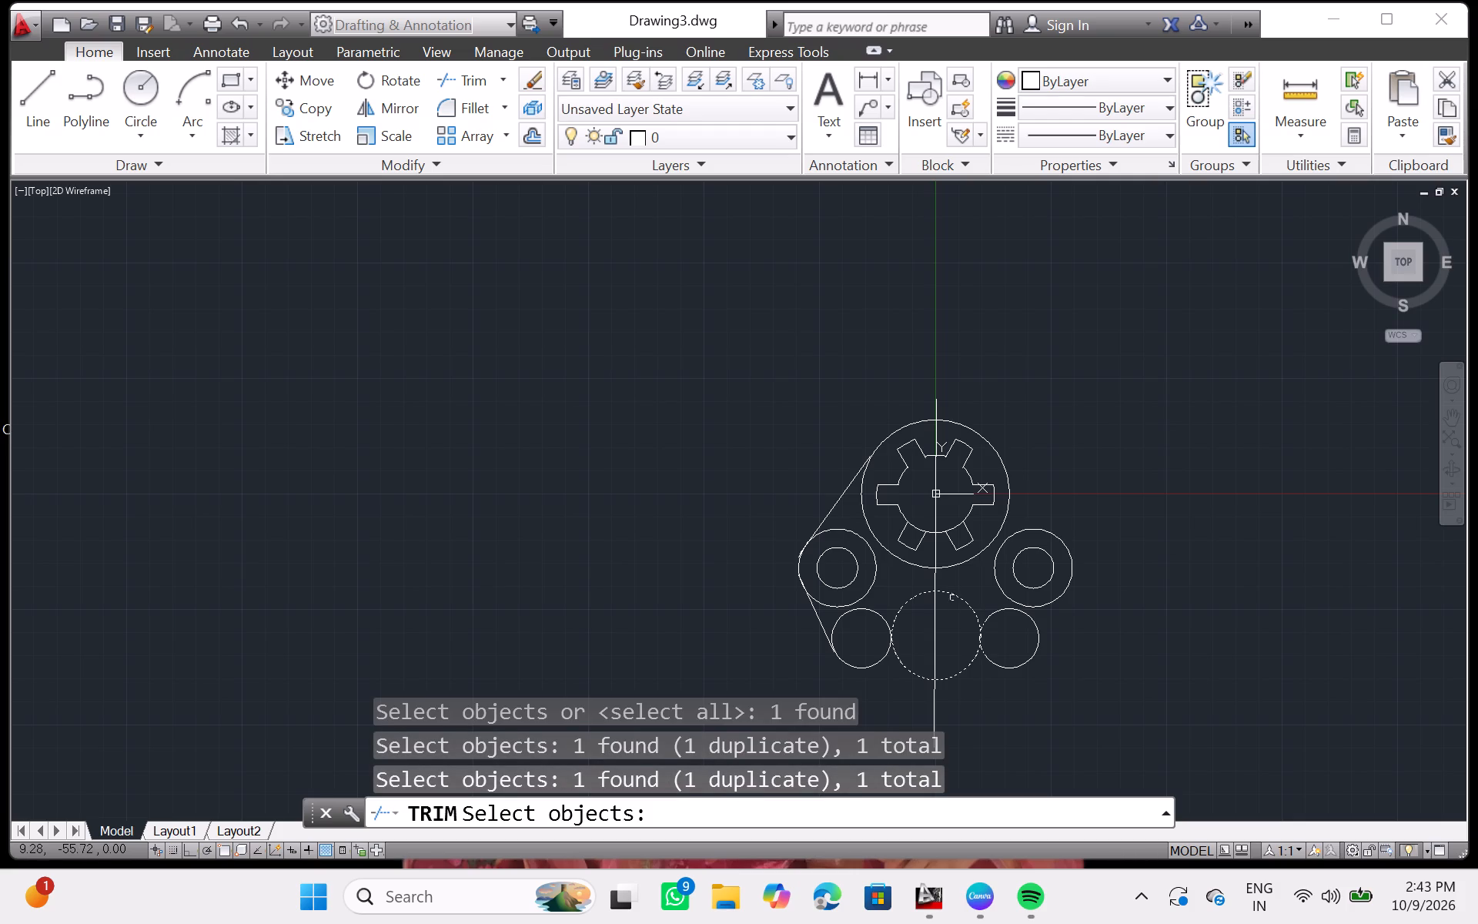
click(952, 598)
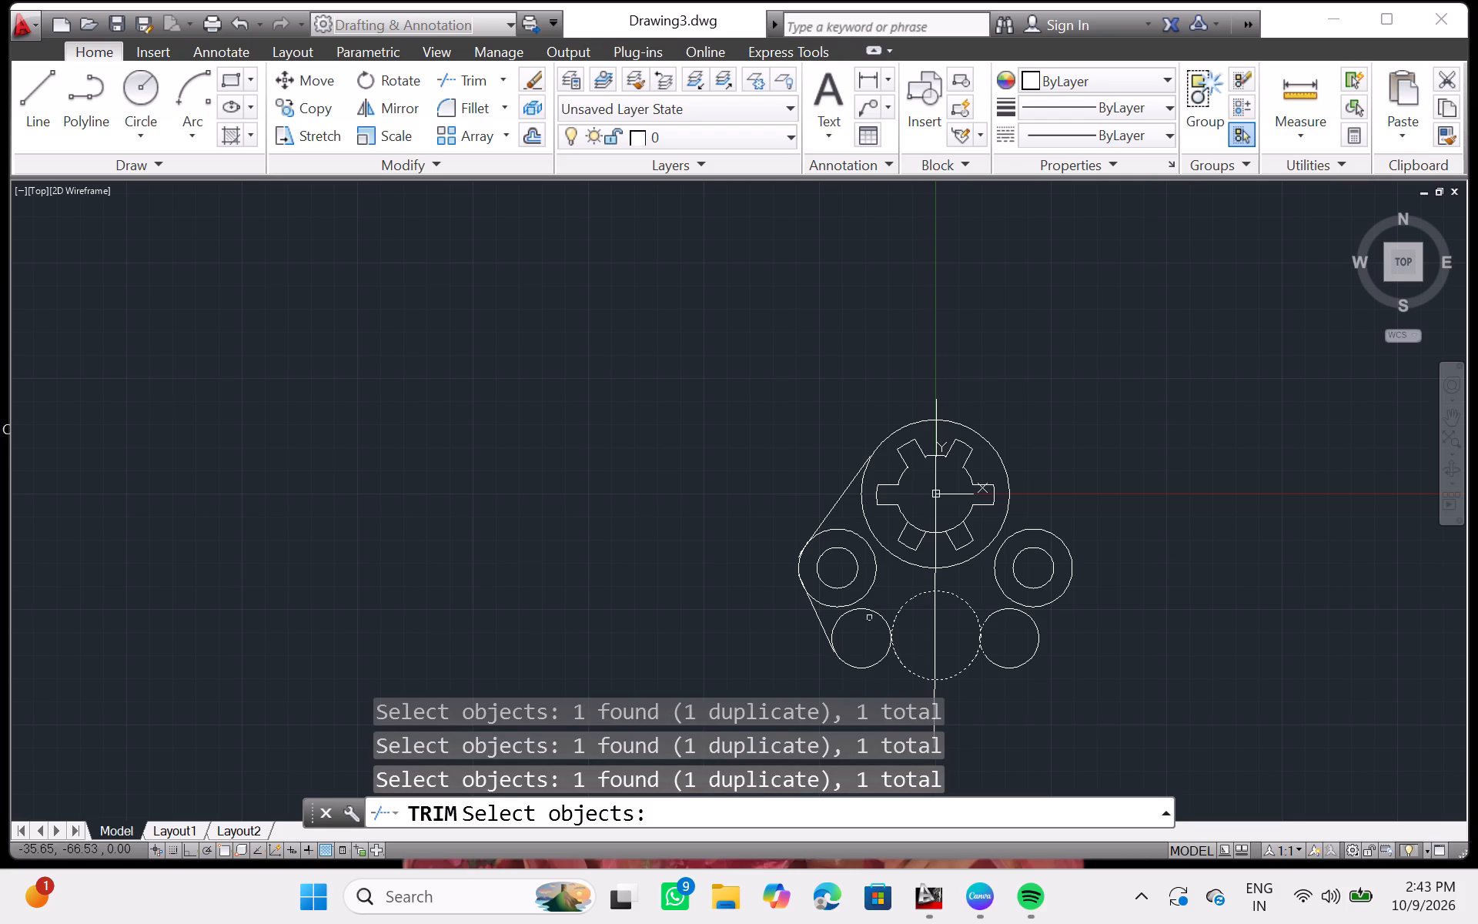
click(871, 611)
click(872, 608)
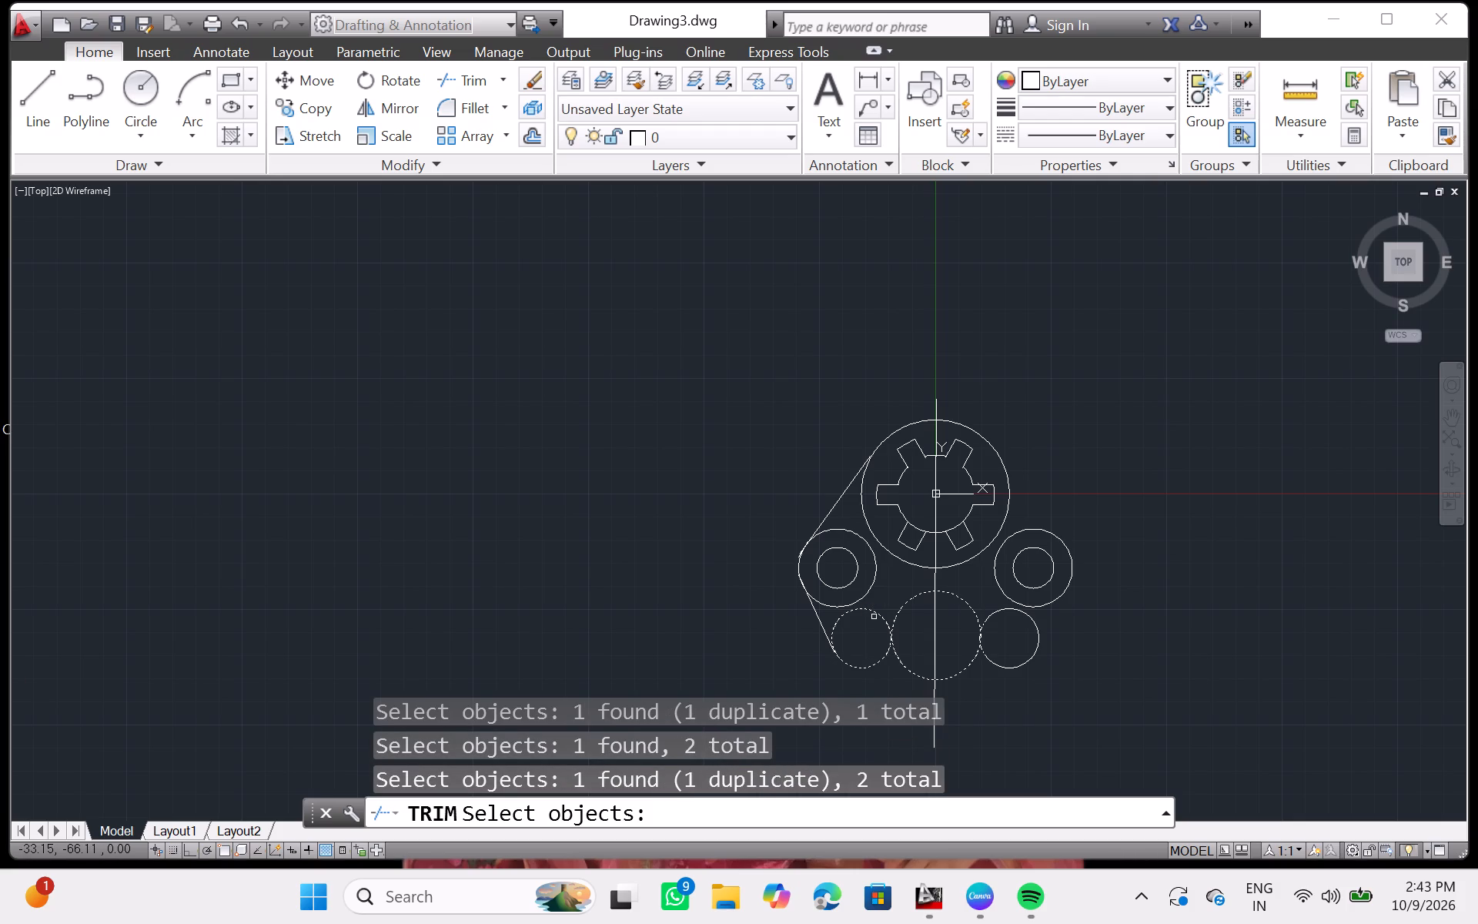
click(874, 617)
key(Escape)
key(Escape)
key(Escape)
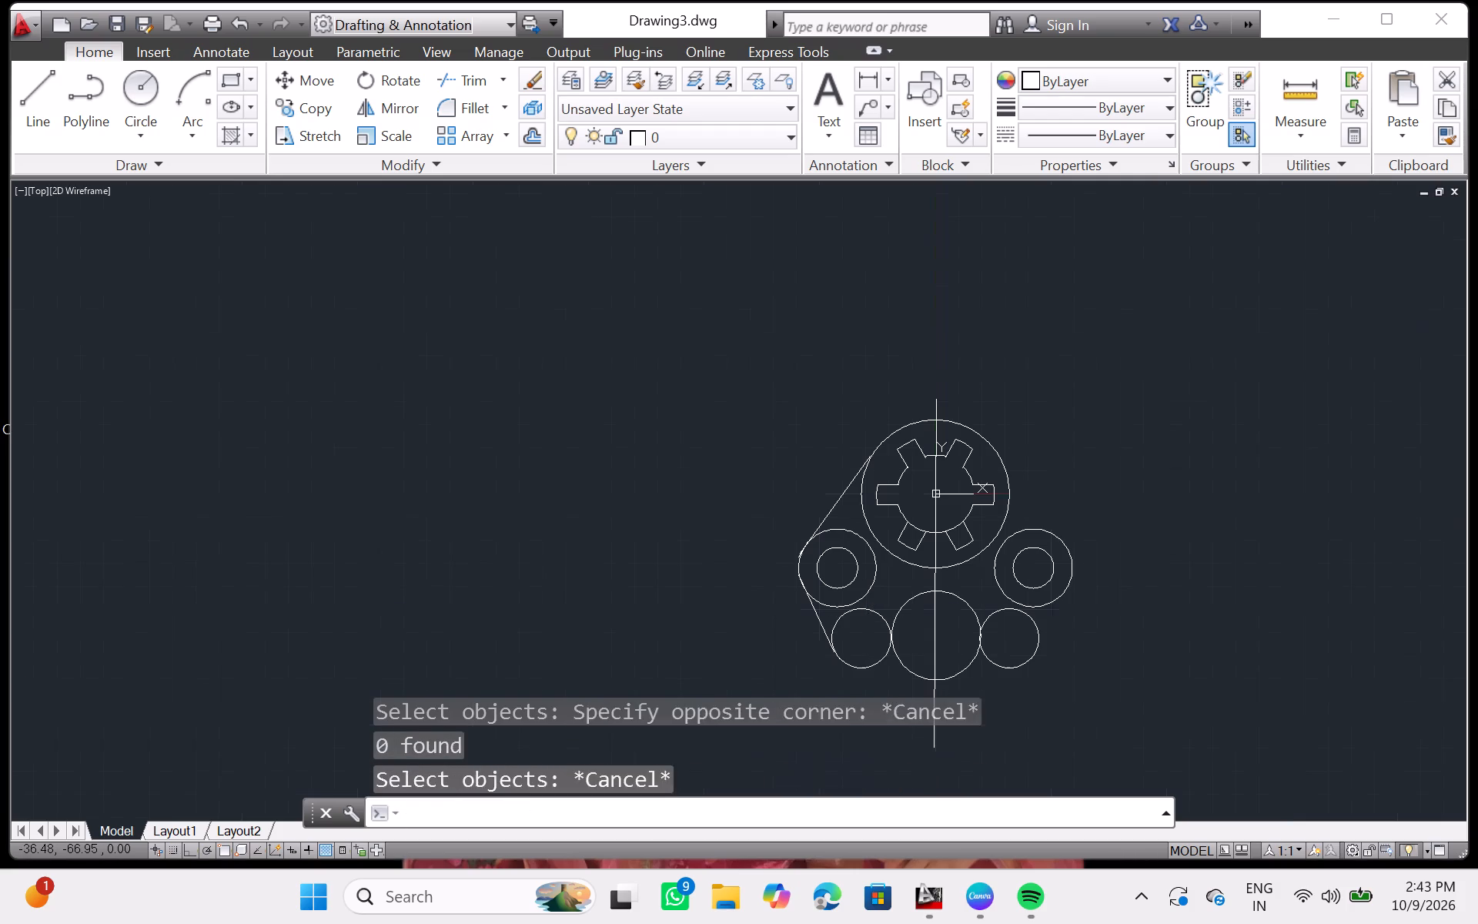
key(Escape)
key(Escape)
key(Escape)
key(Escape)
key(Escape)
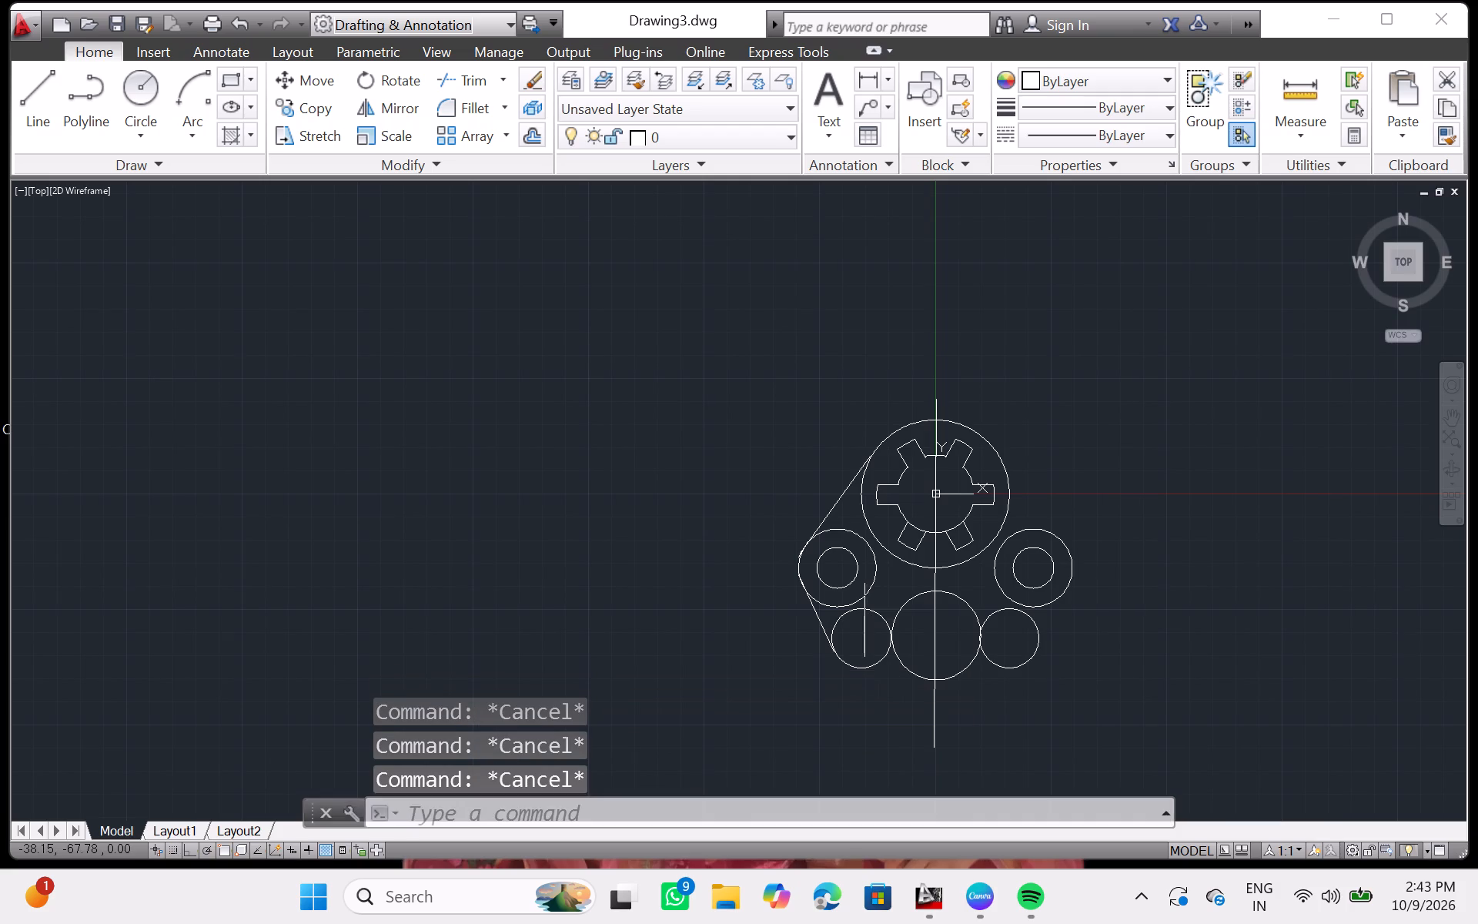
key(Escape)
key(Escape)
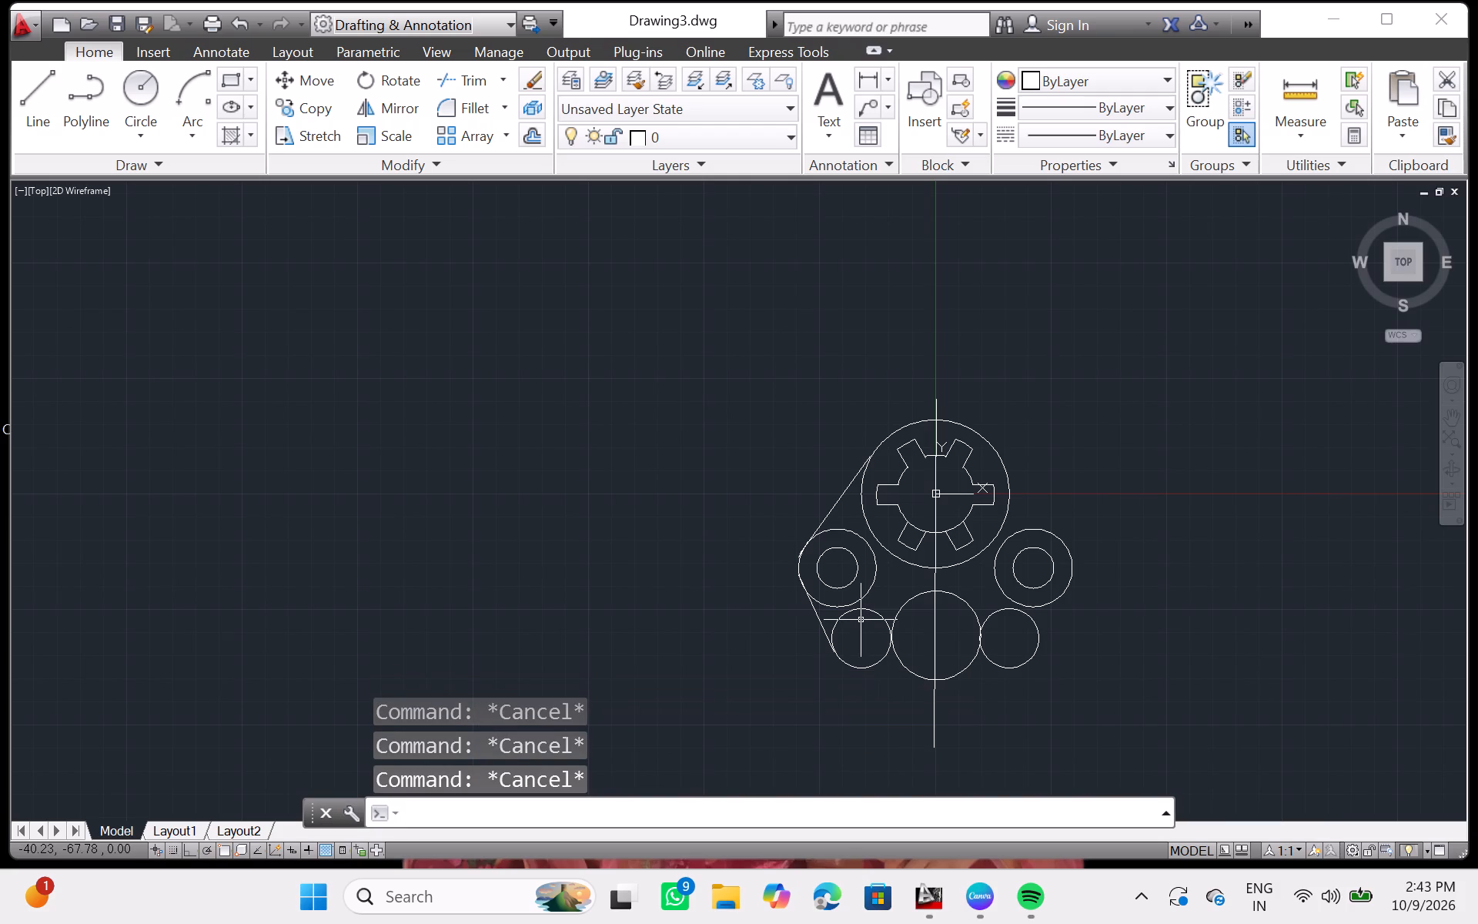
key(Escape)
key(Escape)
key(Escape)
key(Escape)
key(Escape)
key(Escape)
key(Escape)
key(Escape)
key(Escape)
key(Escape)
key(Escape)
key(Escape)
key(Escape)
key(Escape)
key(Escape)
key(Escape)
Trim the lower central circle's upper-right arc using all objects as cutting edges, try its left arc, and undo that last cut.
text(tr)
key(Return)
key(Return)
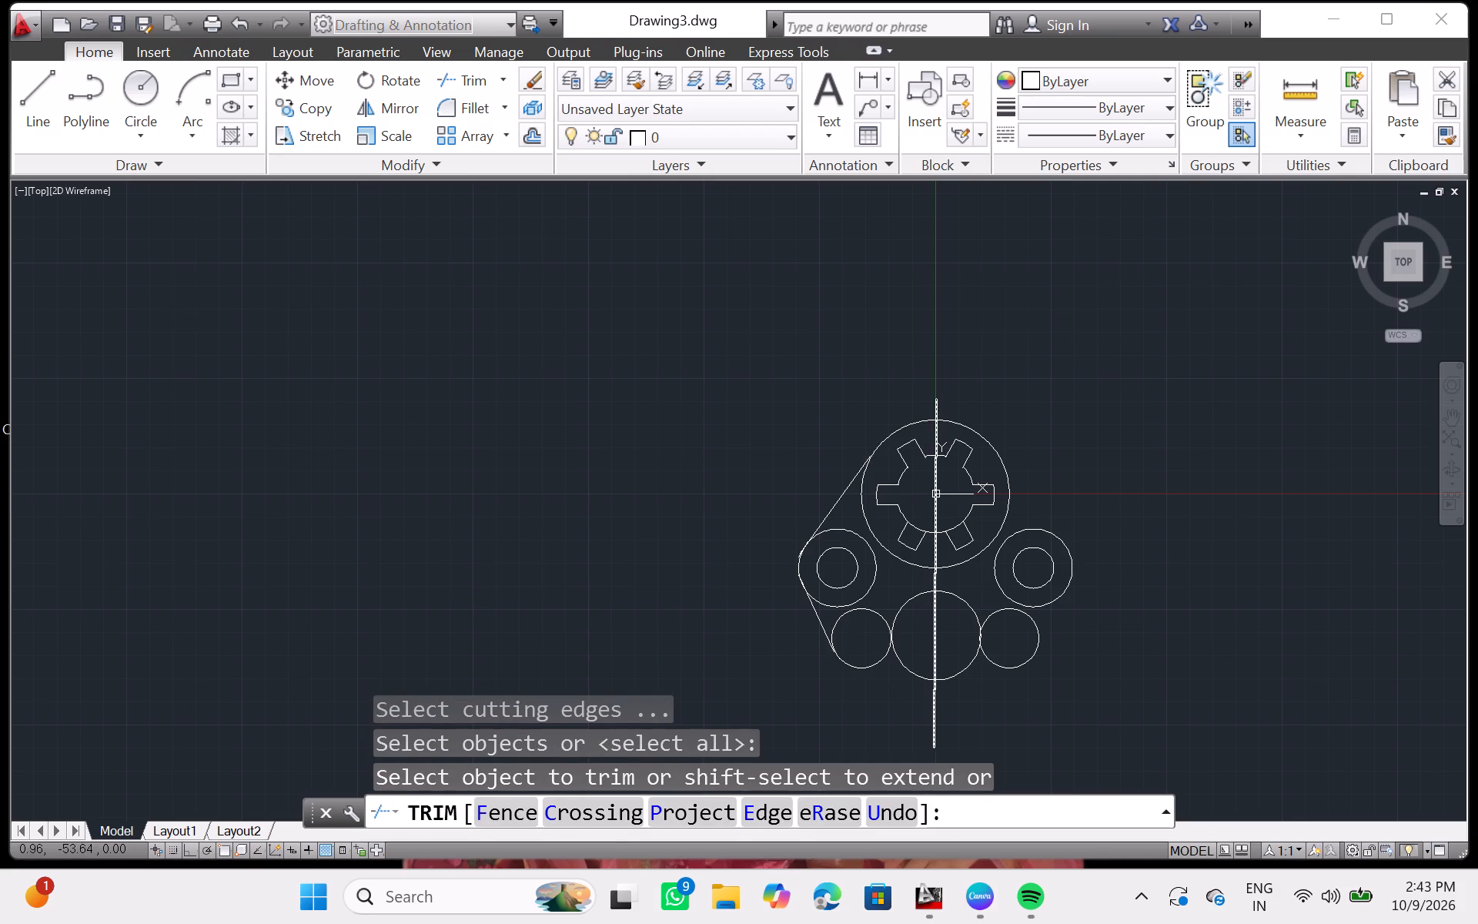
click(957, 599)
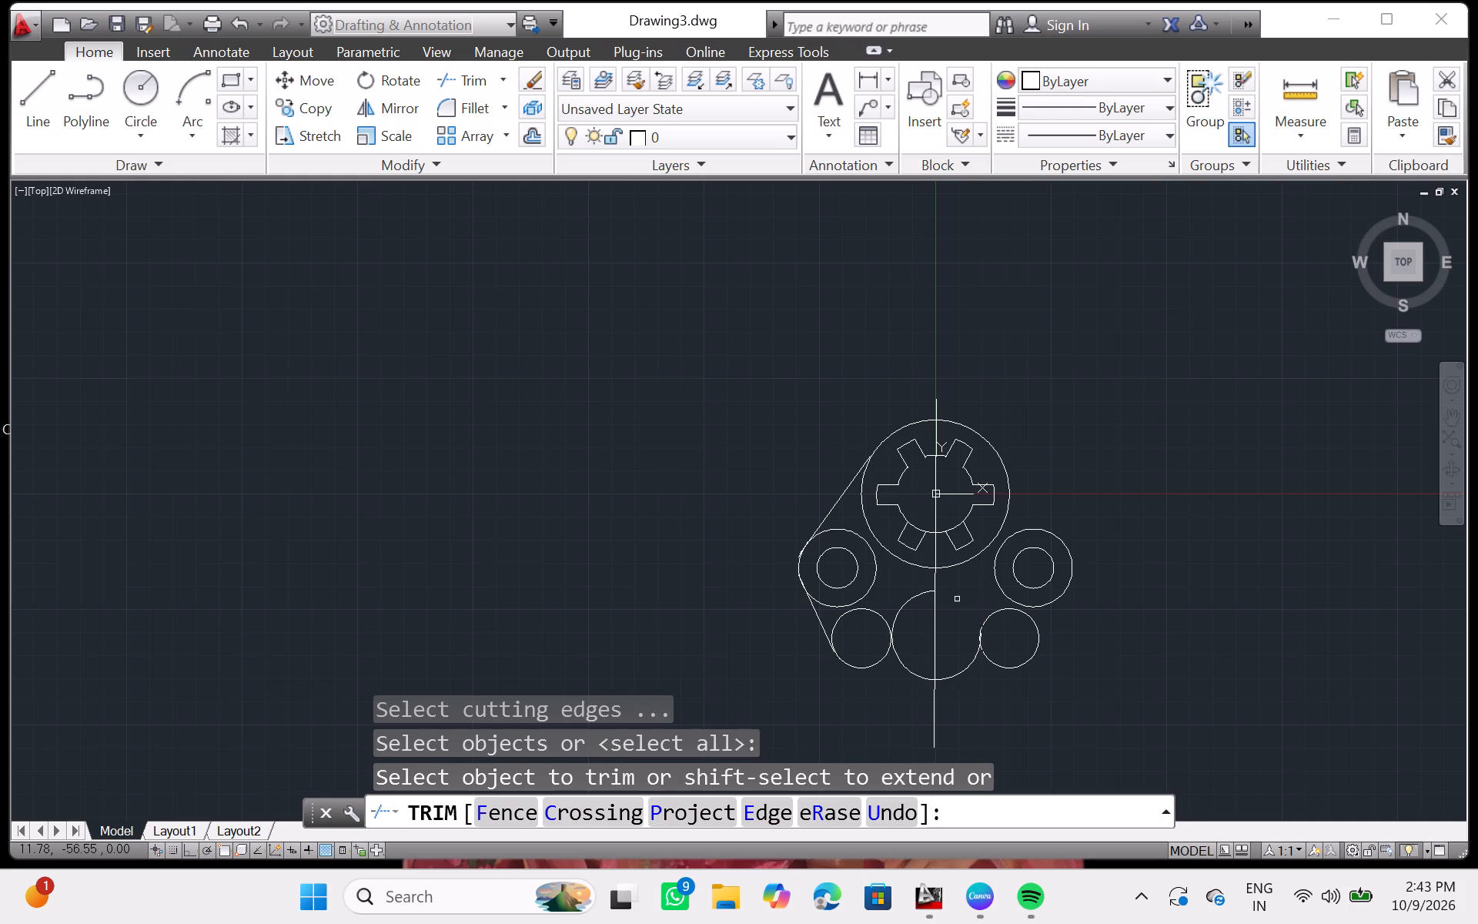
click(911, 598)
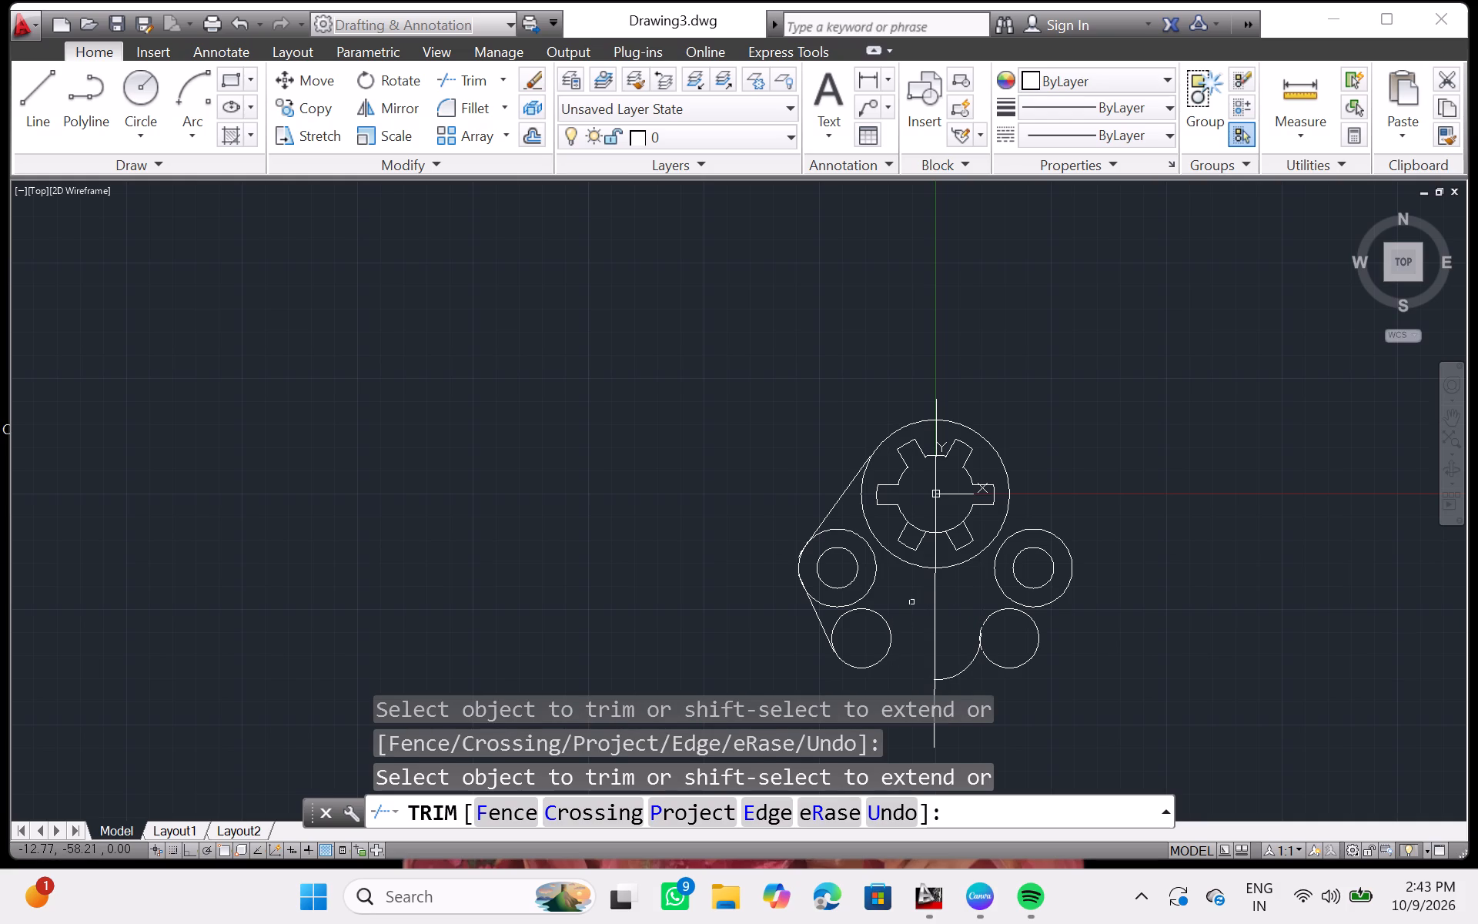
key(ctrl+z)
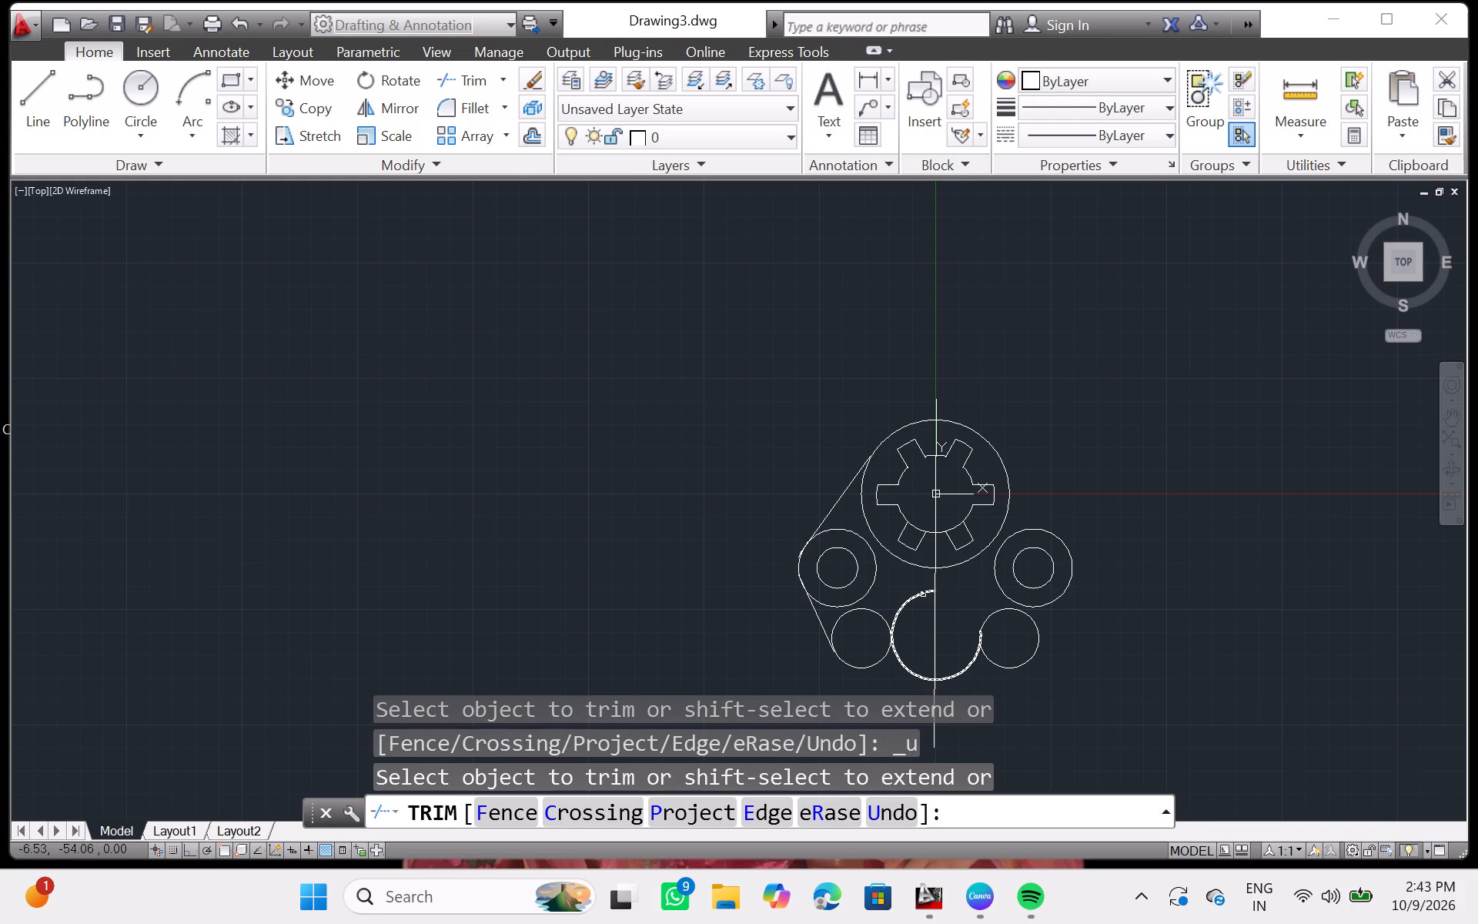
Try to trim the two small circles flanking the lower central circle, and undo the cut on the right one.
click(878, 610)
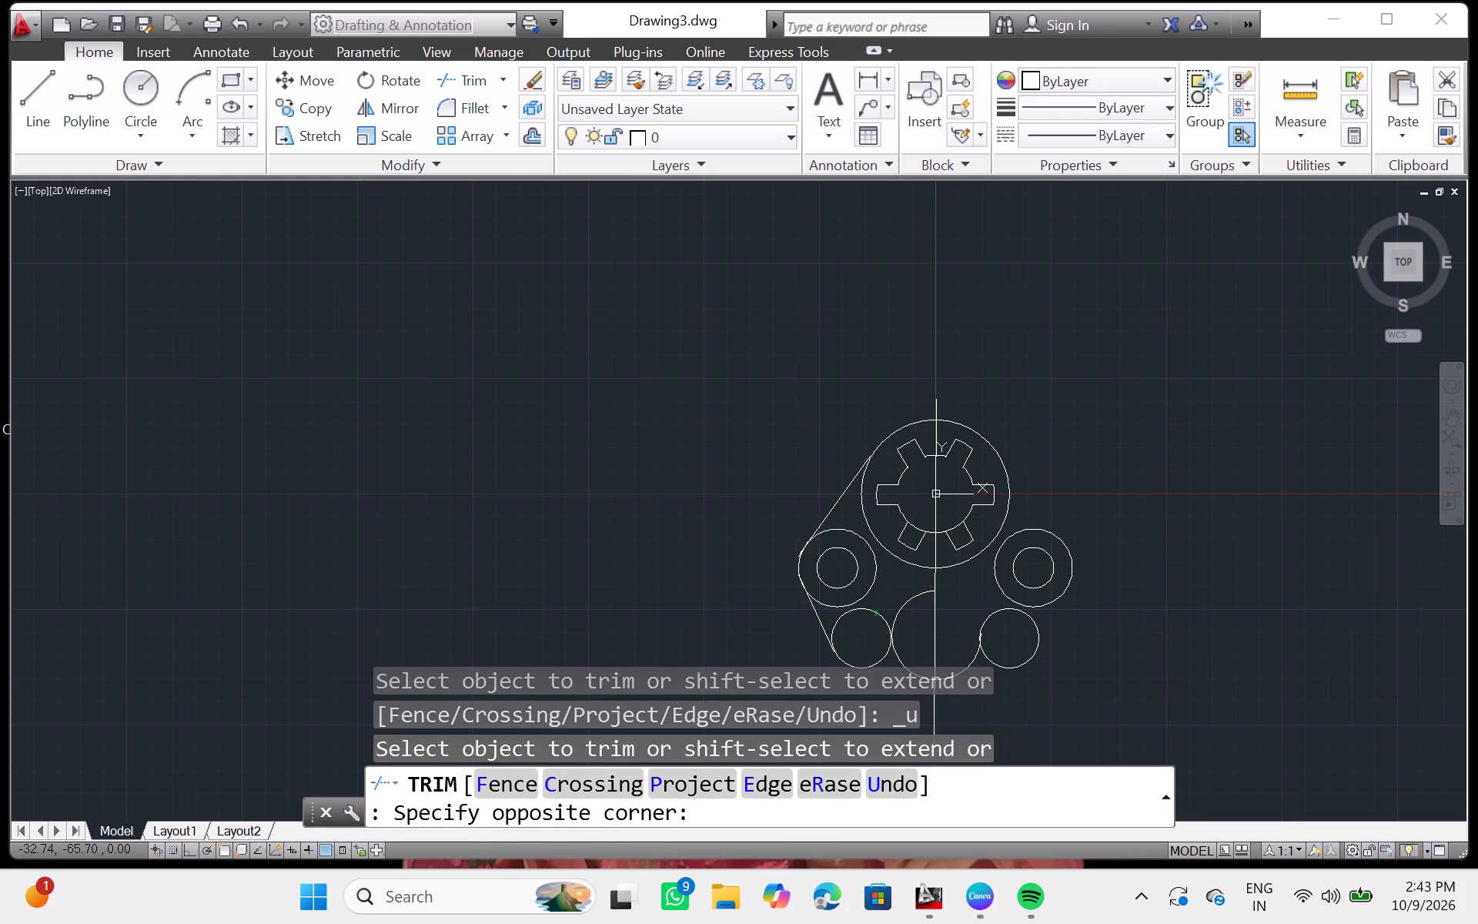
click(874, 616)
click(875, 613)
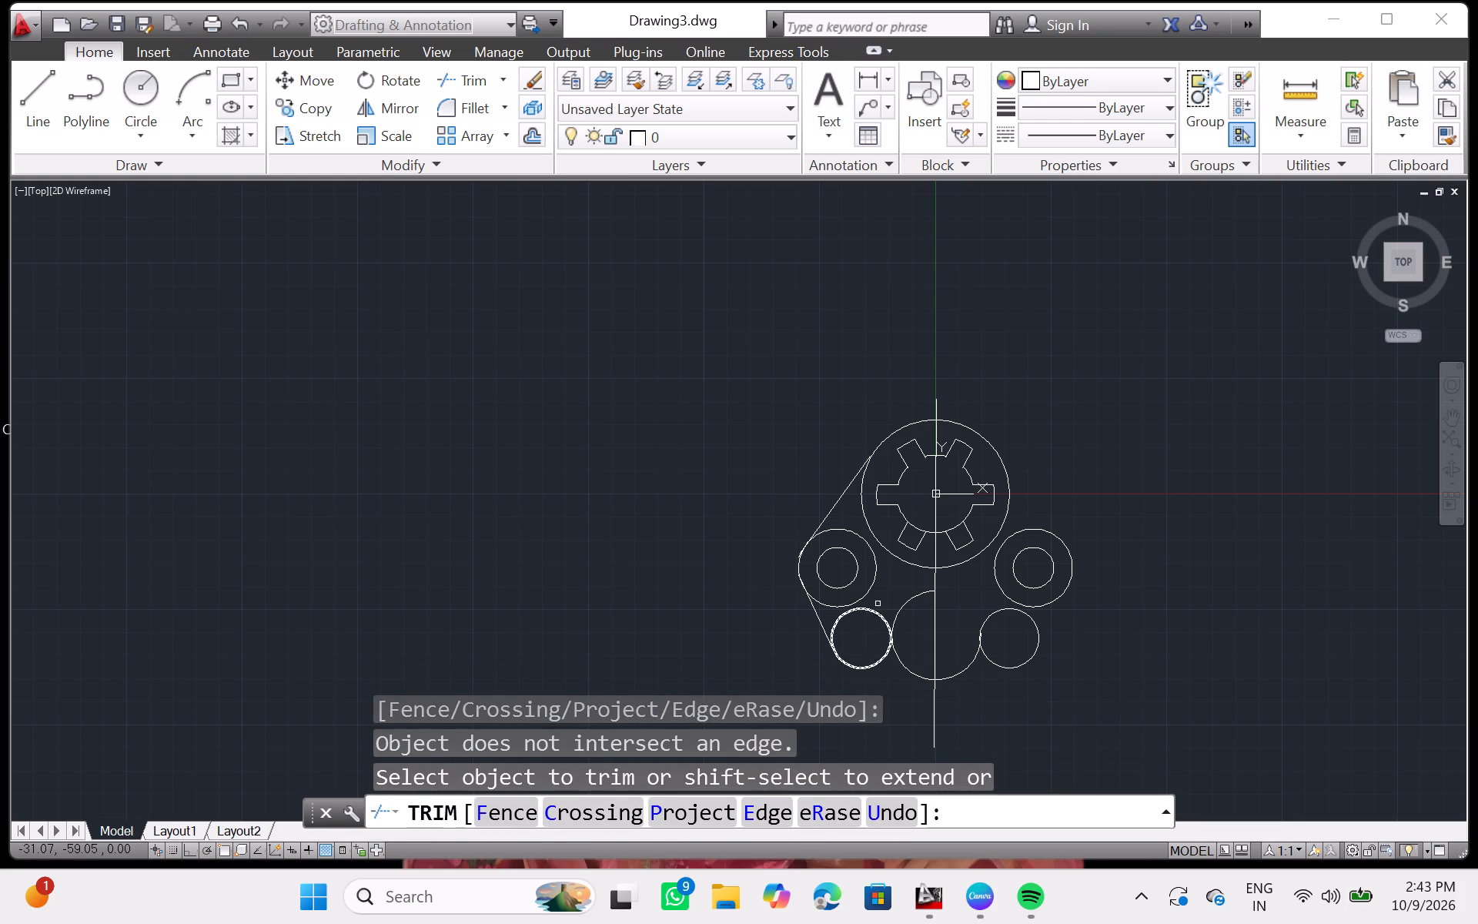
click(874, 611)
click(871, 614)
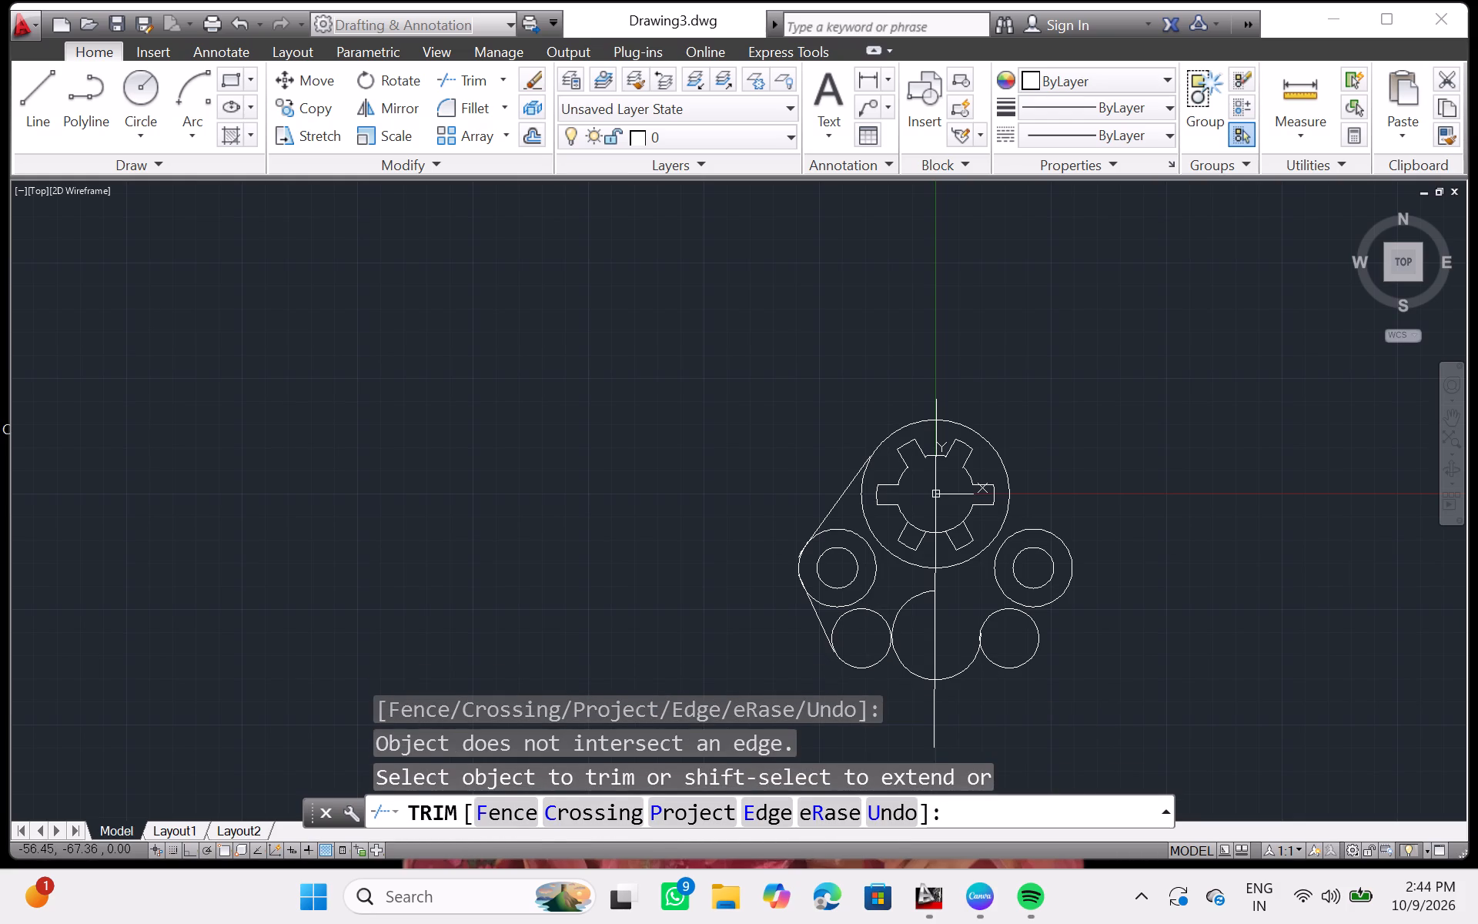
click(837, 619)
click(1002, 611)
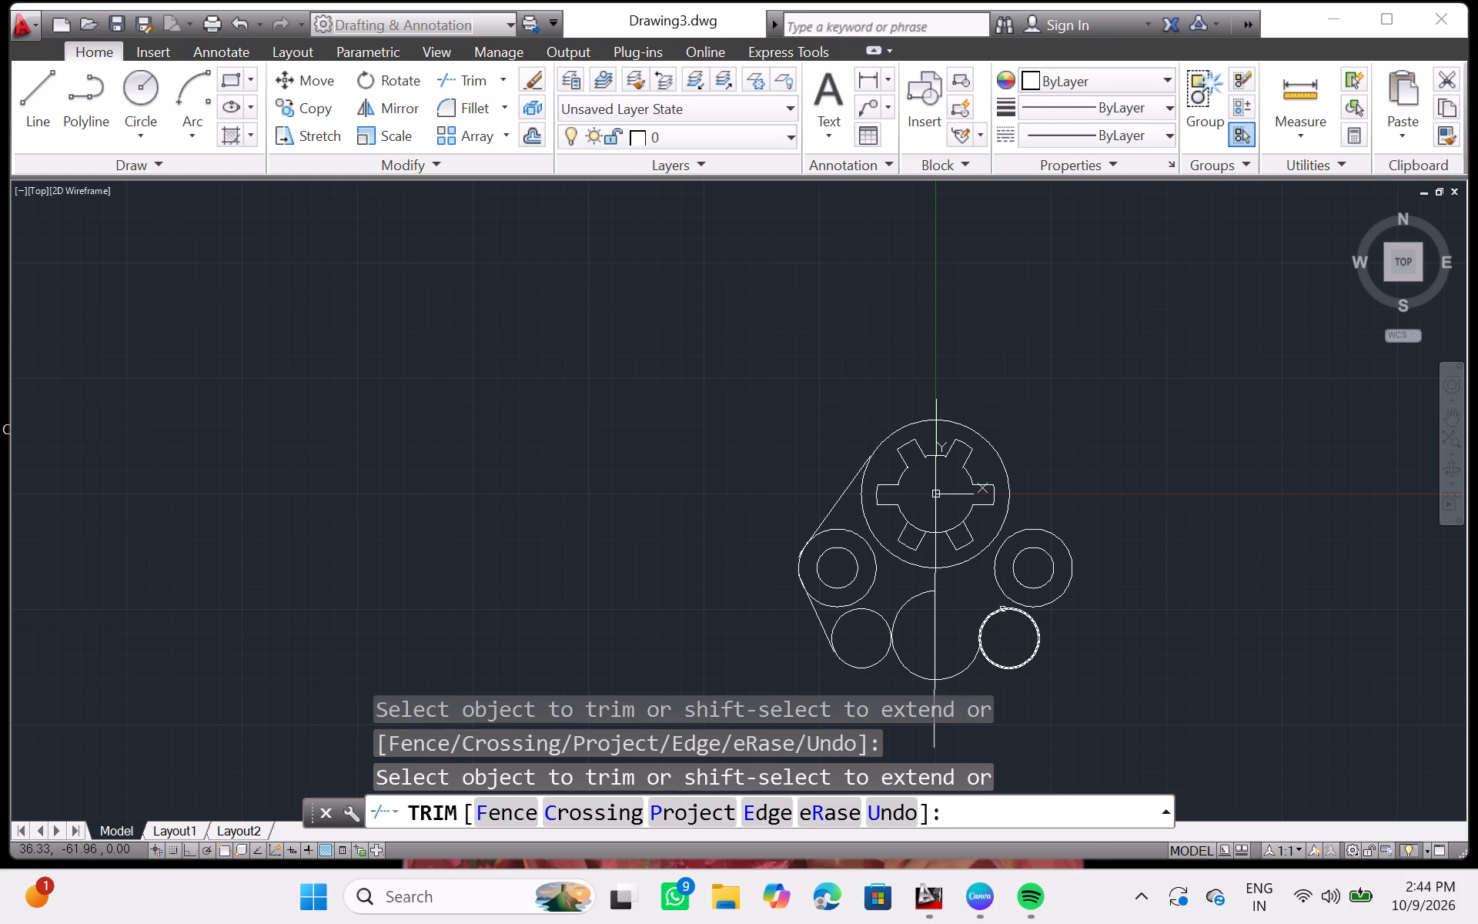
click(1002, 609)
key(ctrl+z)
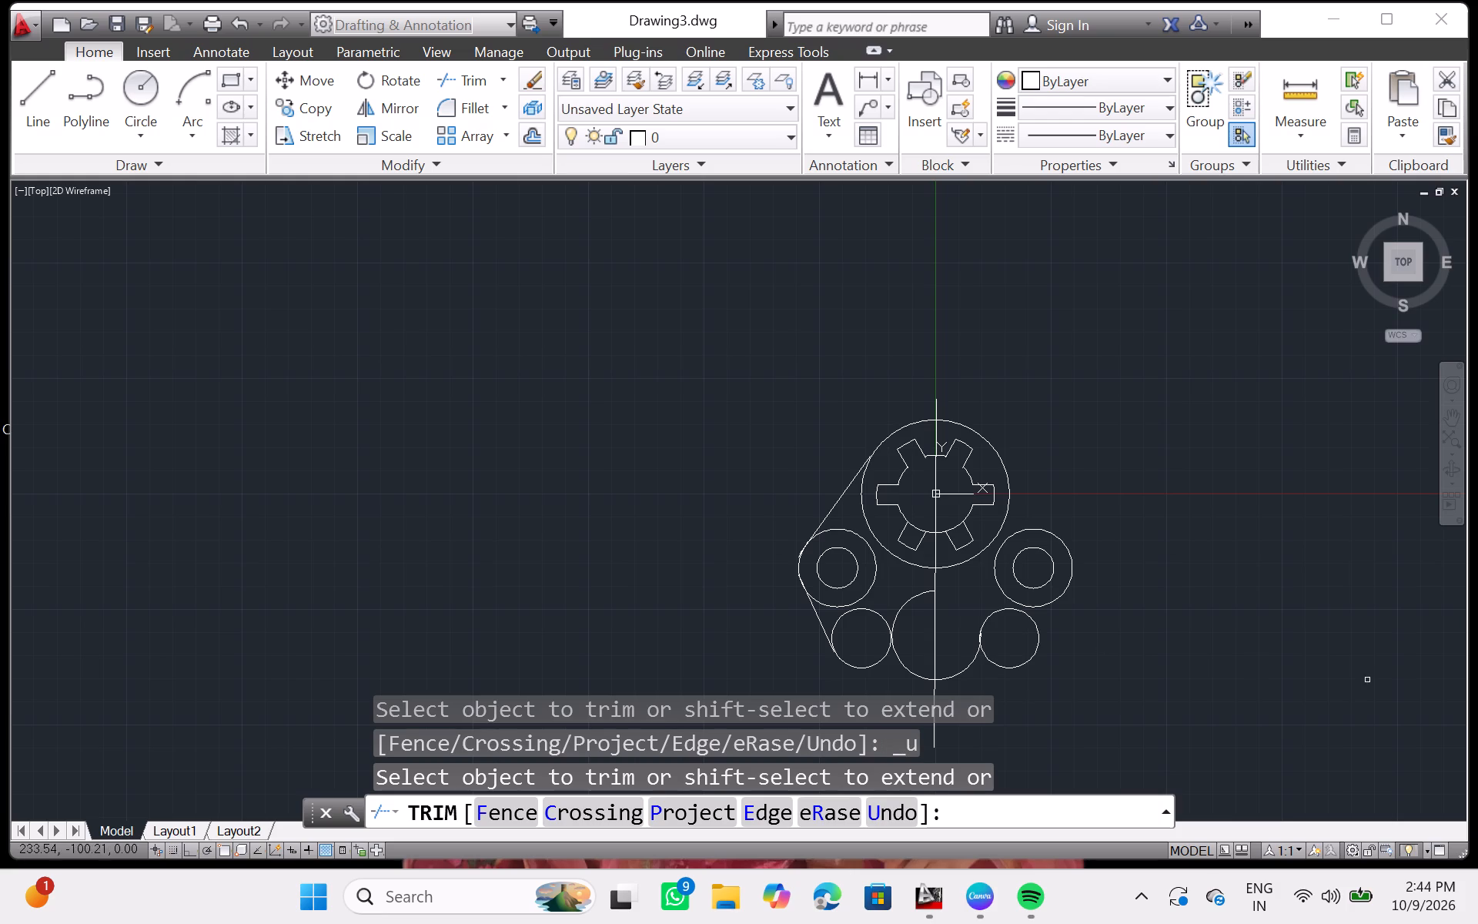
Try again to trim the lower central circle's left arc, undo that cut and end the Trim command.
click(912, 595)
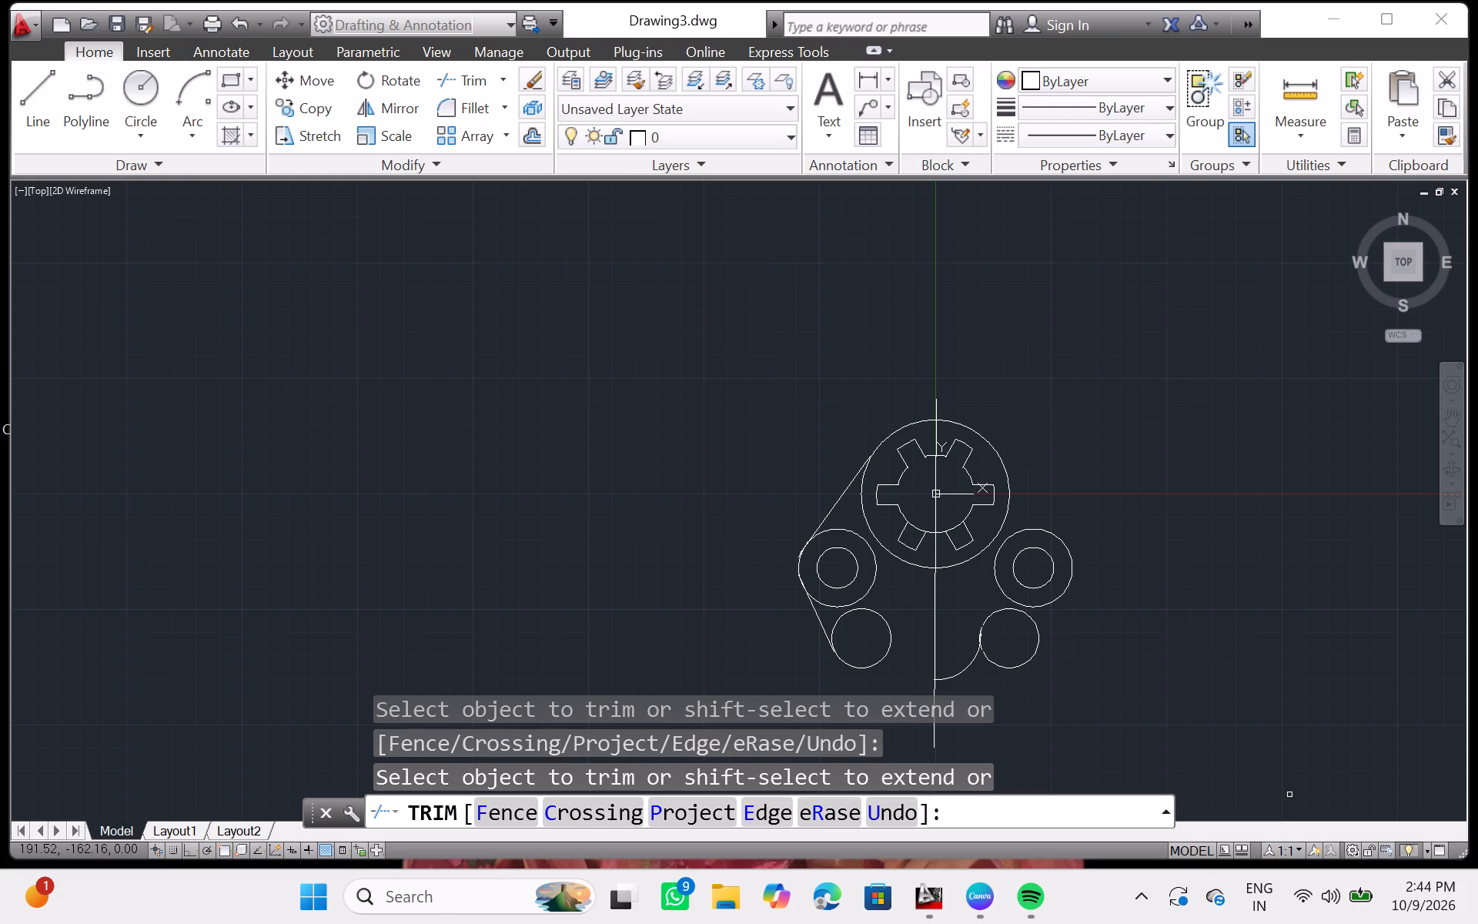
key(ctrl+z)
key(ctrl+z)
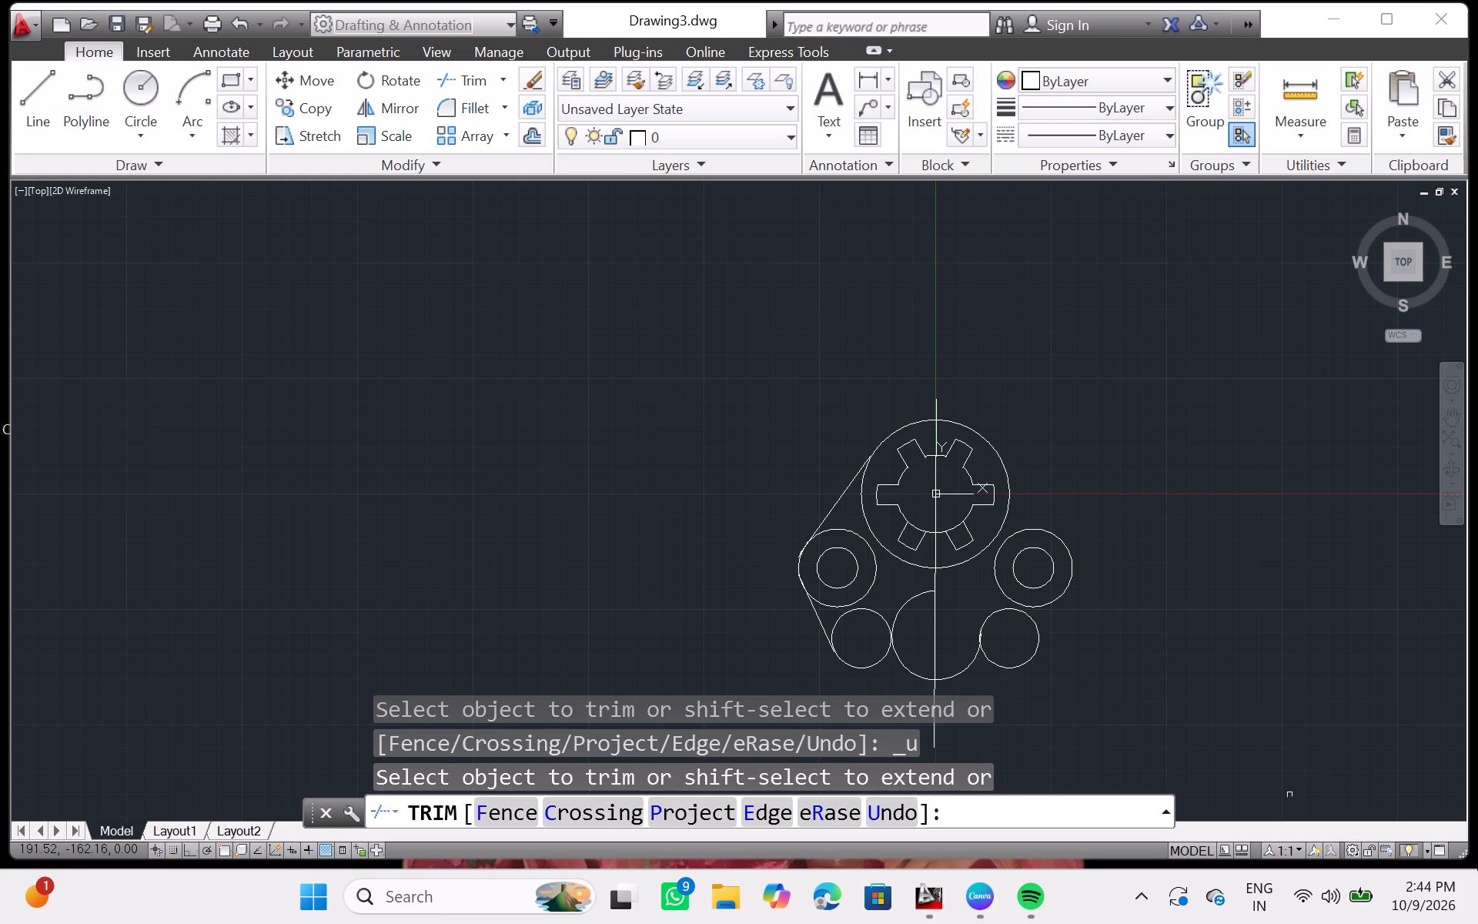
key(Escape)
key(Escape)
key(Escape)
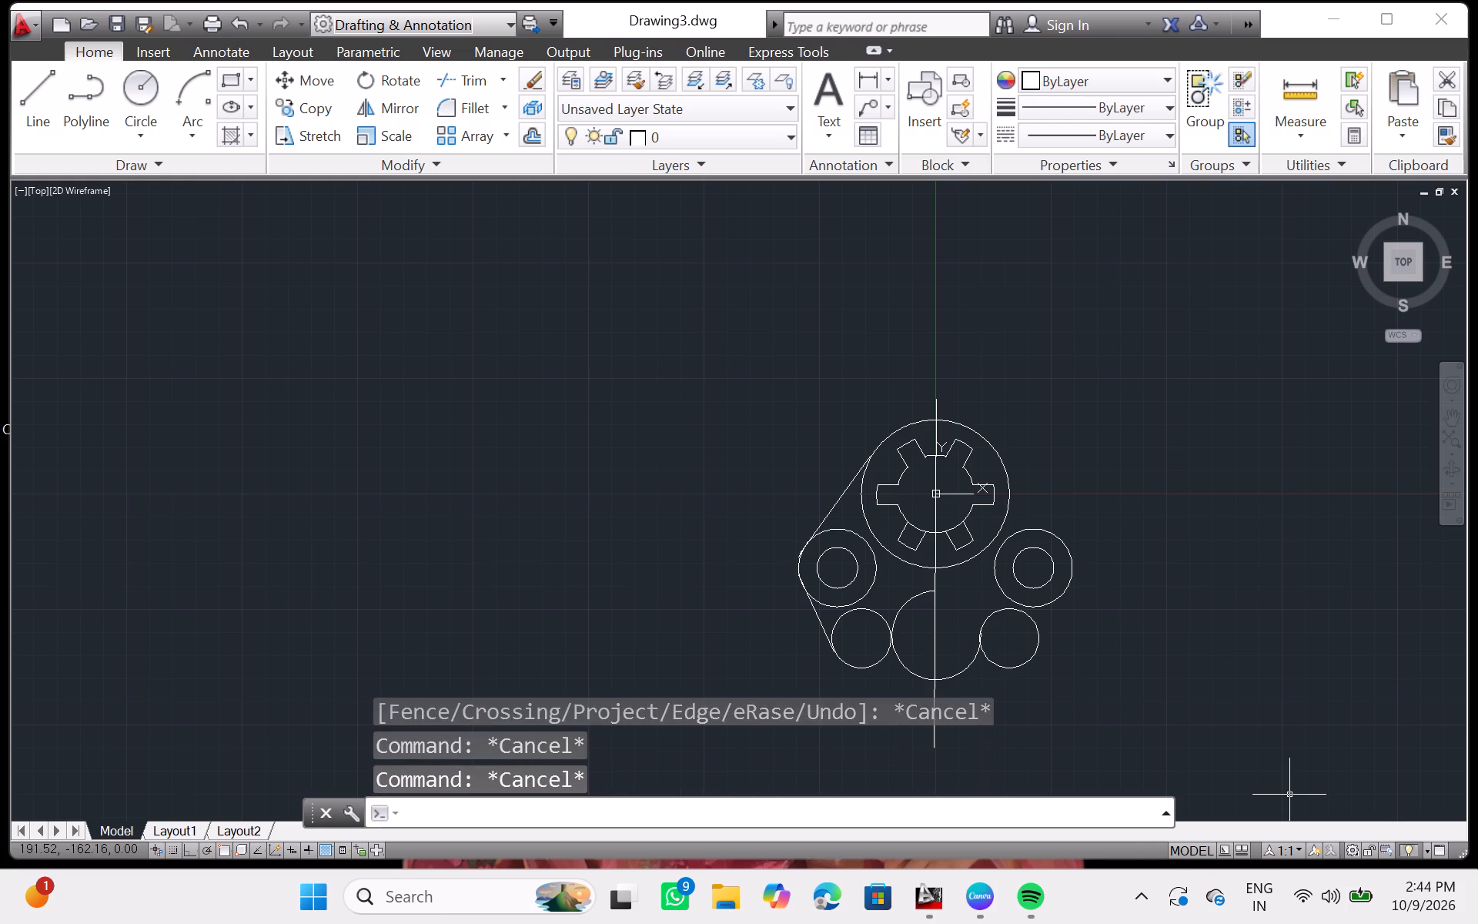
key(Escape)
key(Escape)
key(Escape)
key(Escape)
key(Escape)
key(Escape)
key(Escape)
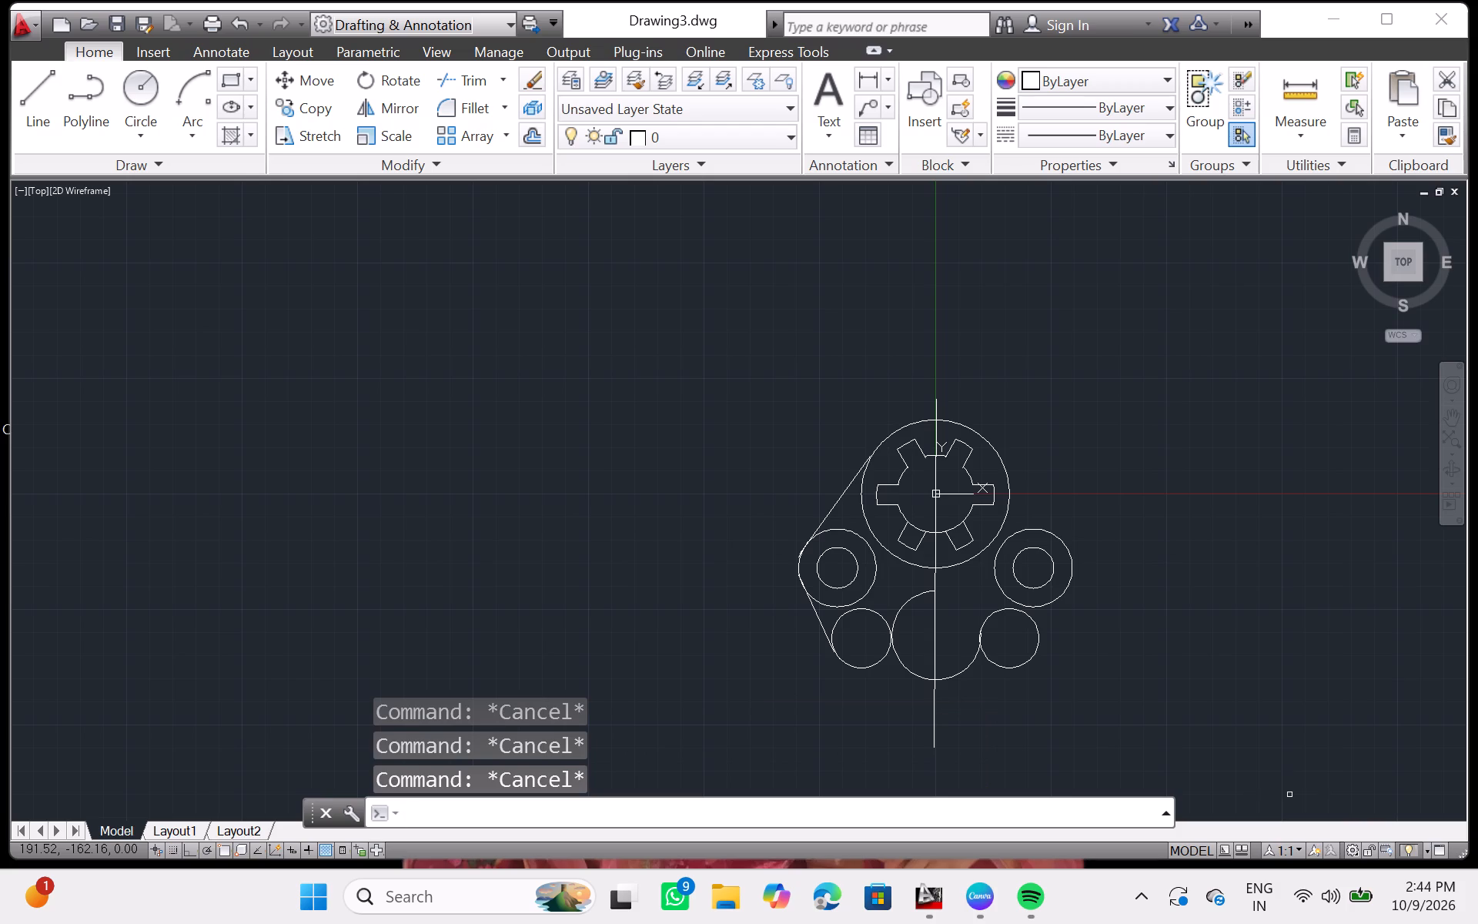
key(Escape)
Undo the remaining trim and all recent circle edits until the central circle between the two lower small circles is removed.
key(ctrl+z)
key(ctrl+z)
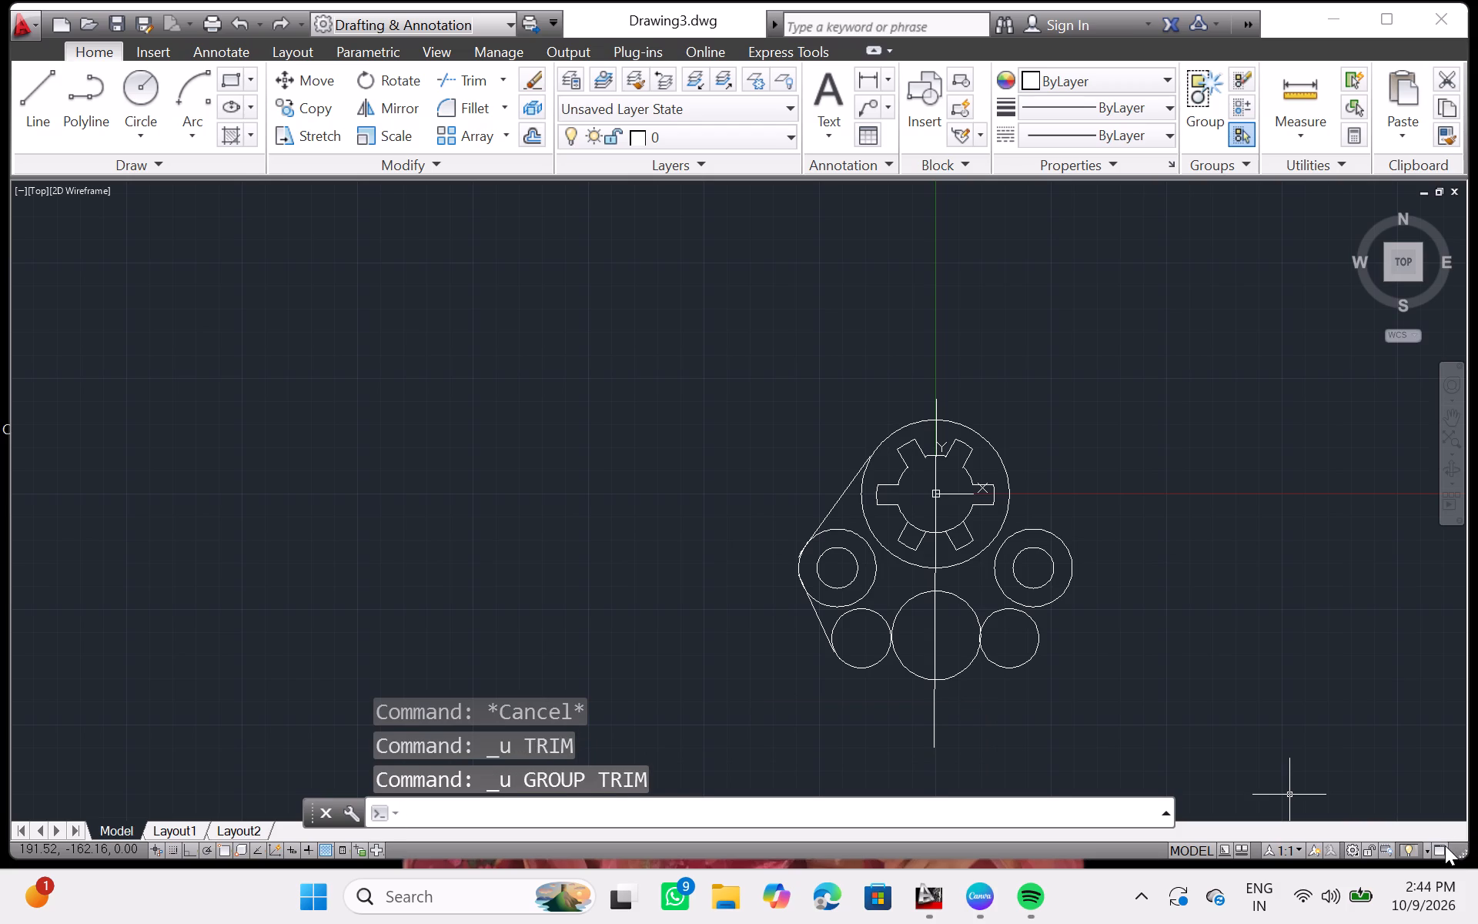
key(ctrl+z)
key(ctrl+z)
key(ctrl+z)
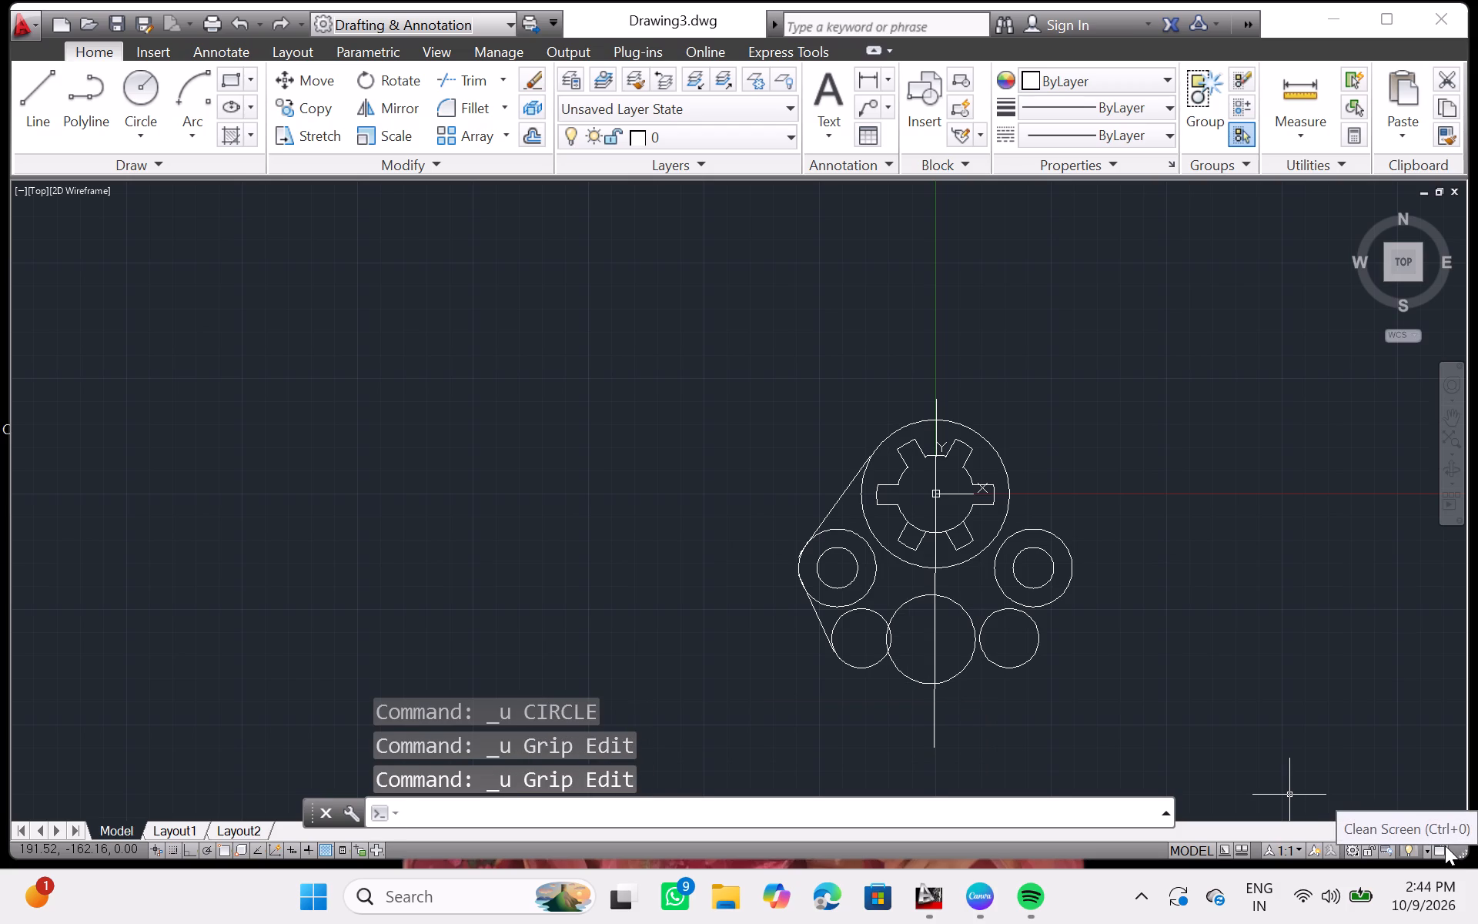
key(ctrl+z)
key(ctrl+z)
key(ctrl+z)
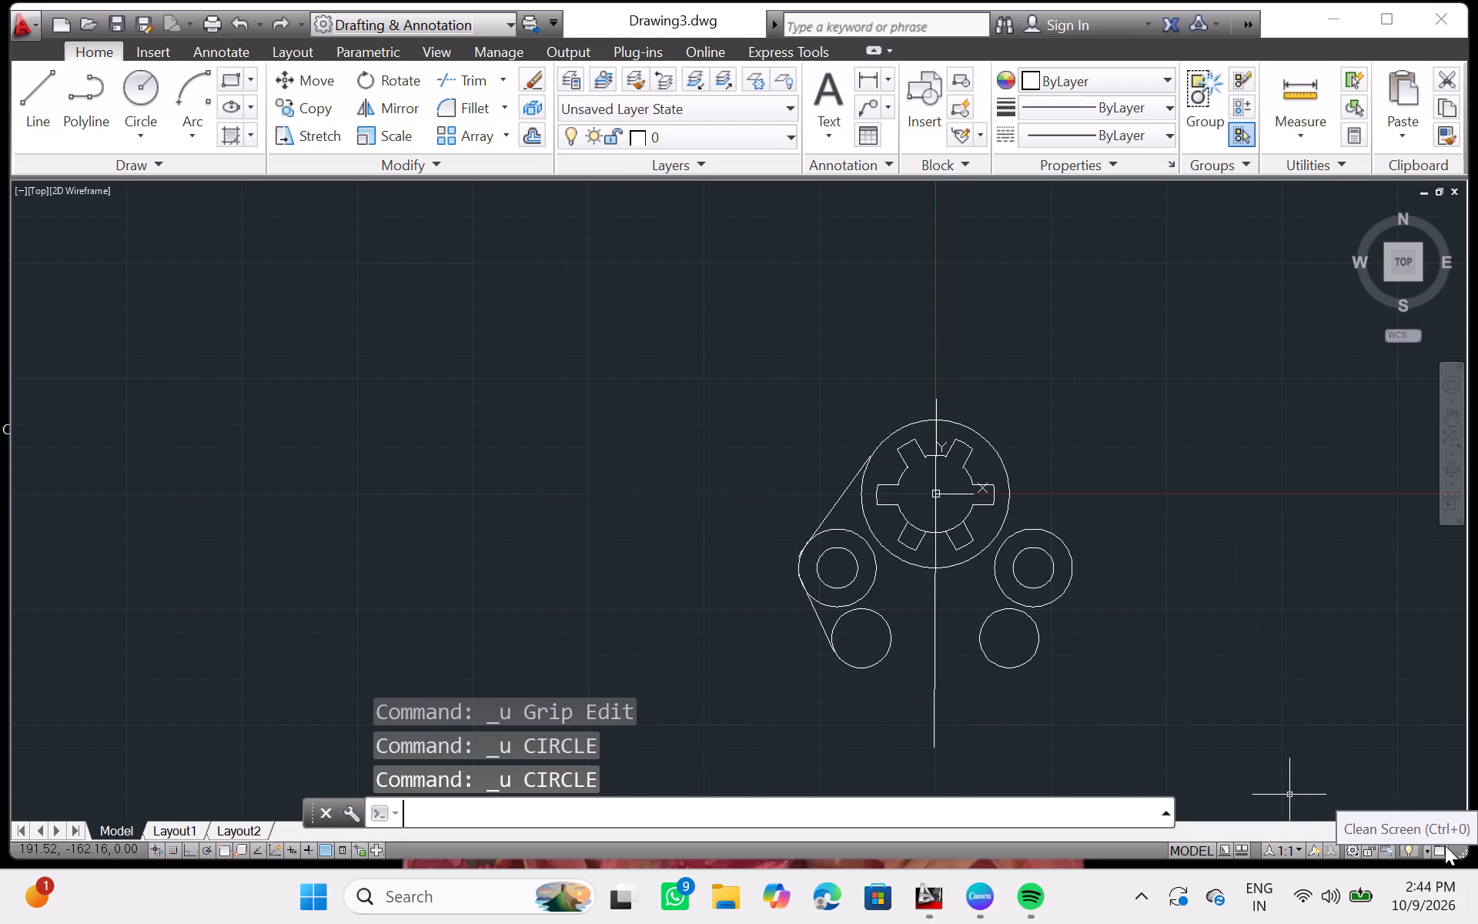
key(ctrl+z)
key(ctrl+z)
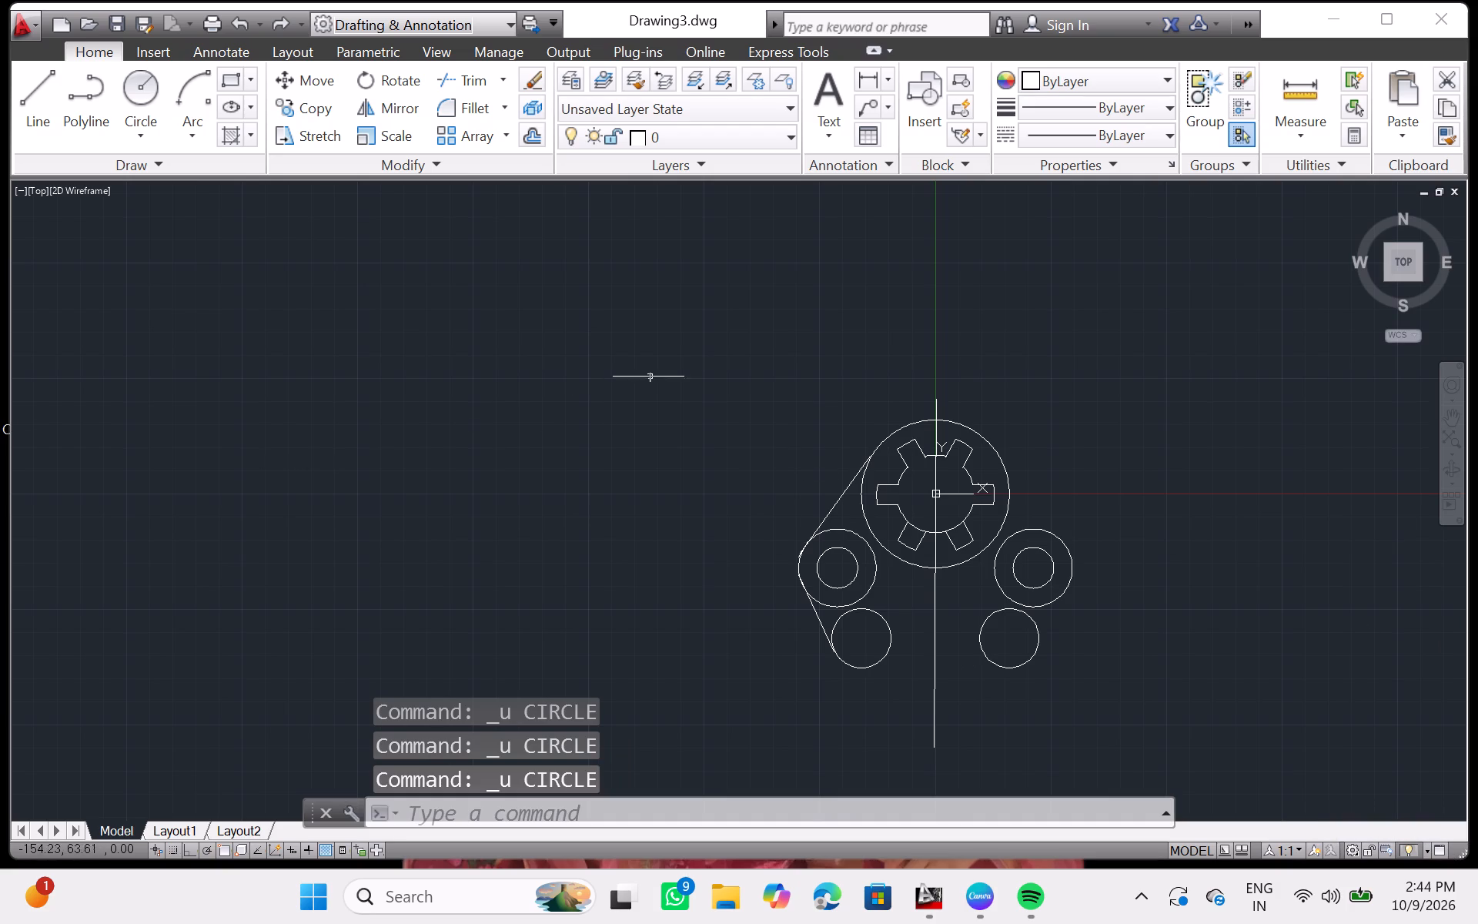
Mirror the two left connecting lines about the vertical centreline, from the hub centre straight down.
click(839, 495)
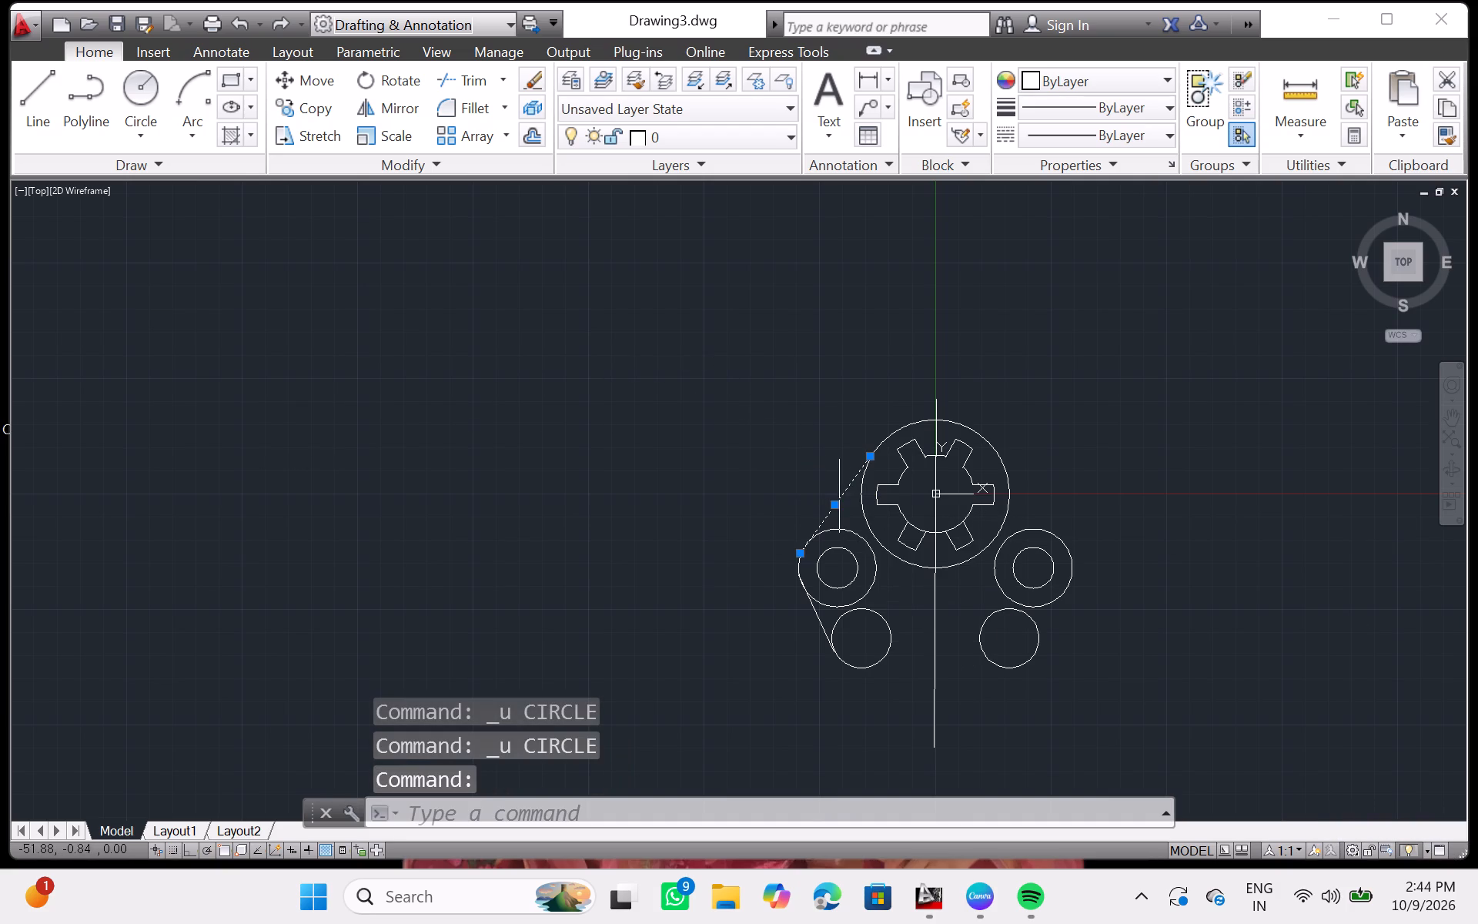
click(813, 611)
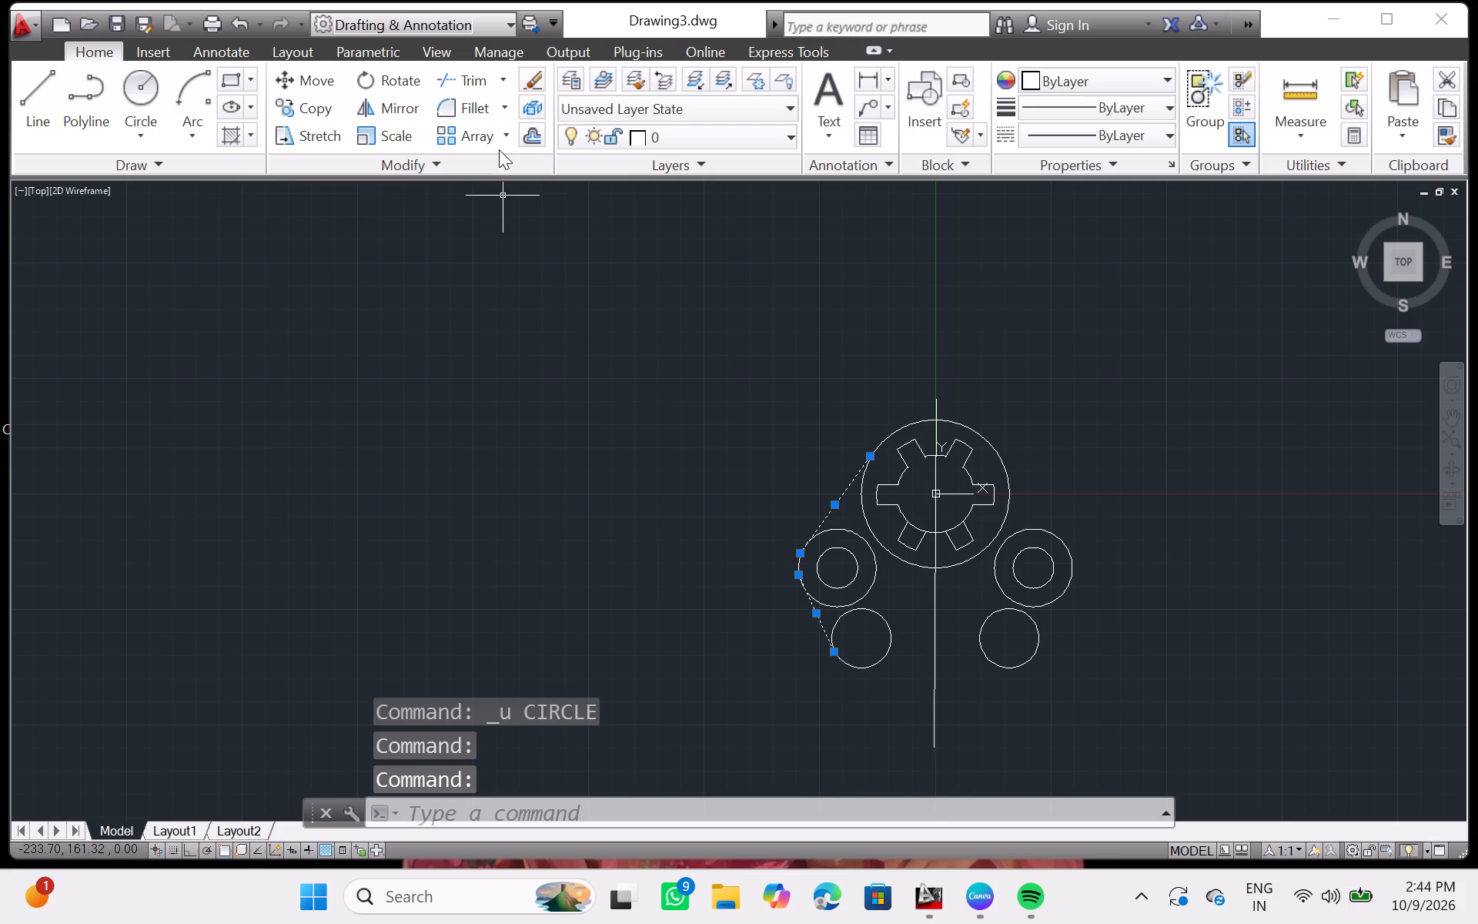
click(384, 110)
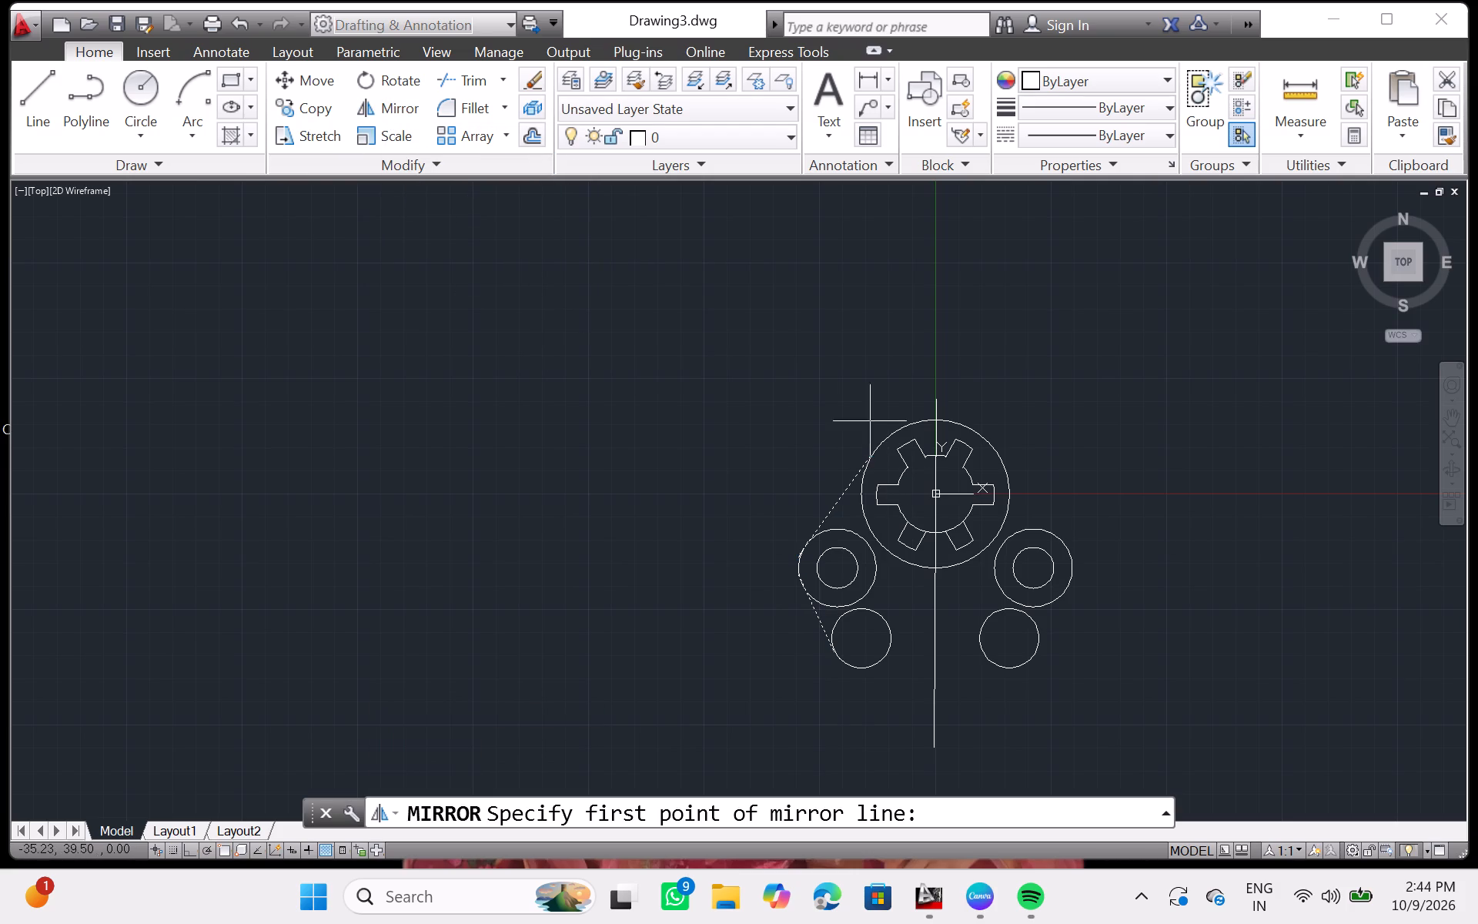
click(936, 493)
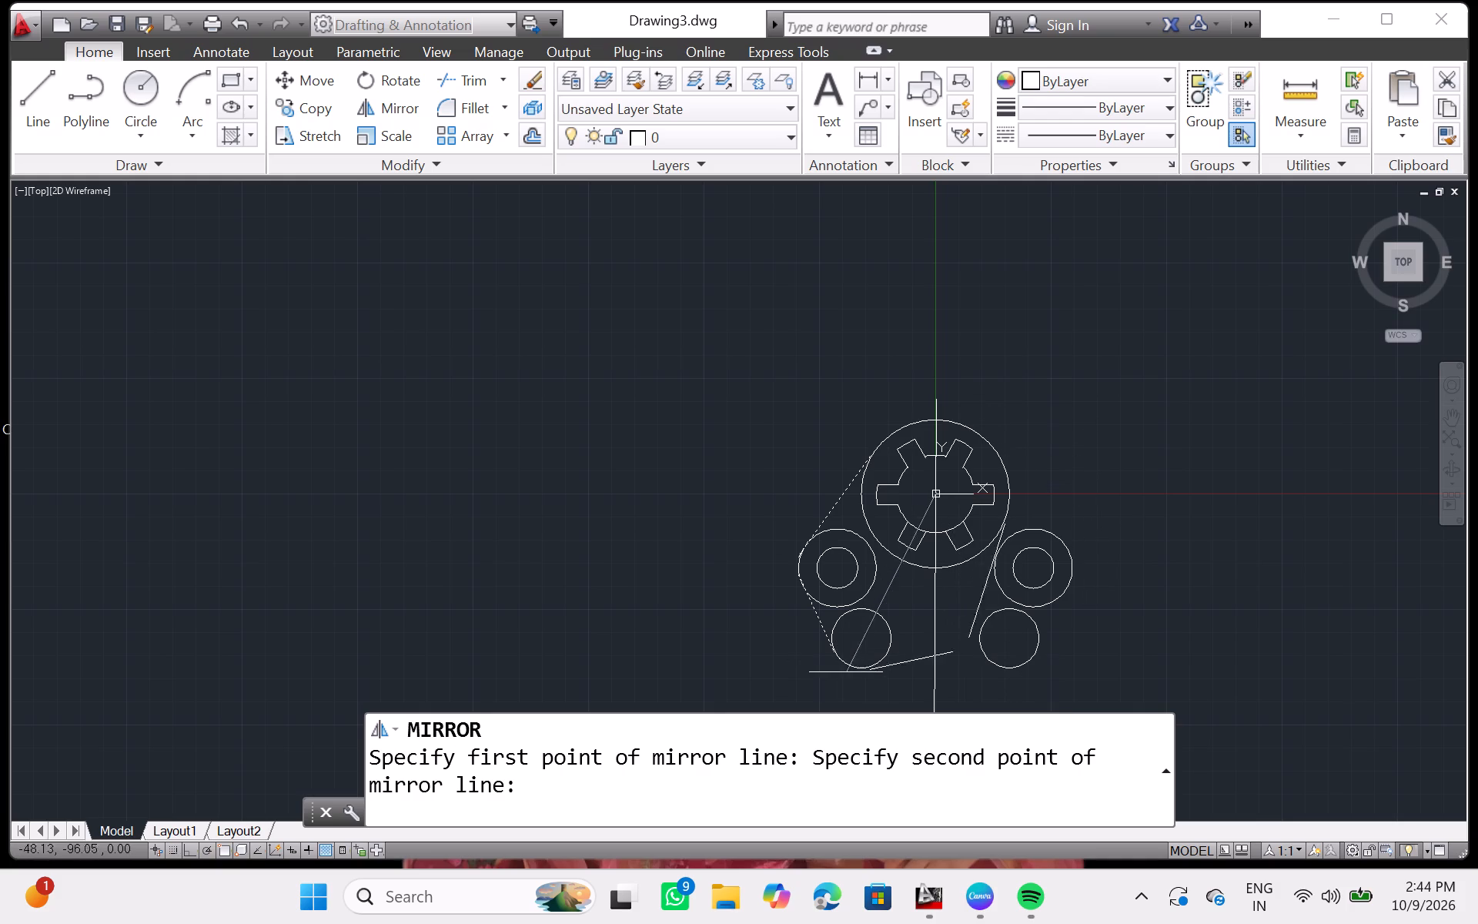
click(934, 685)
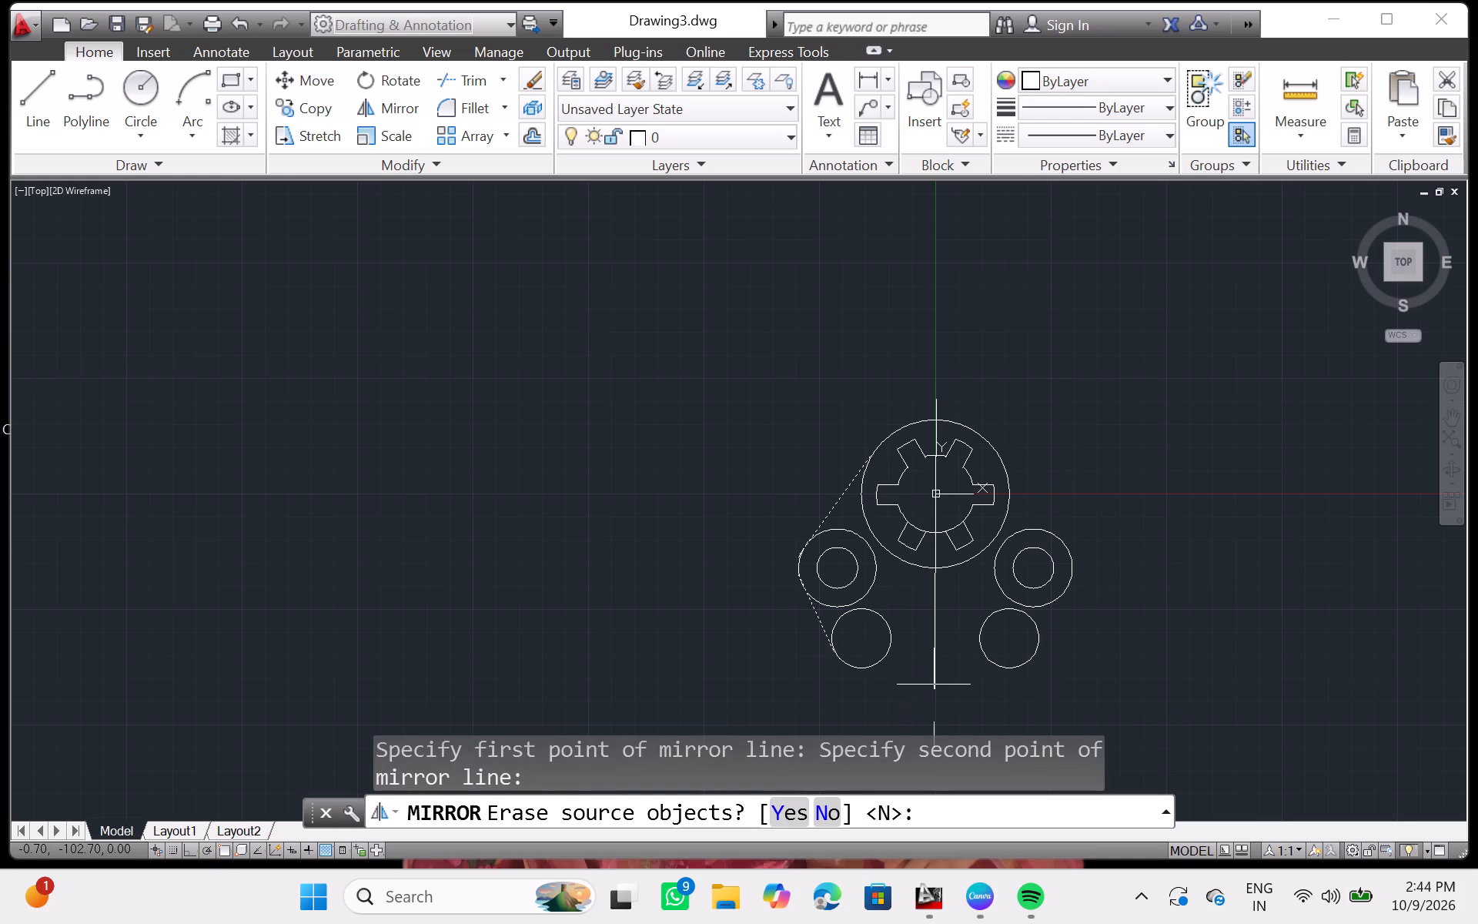
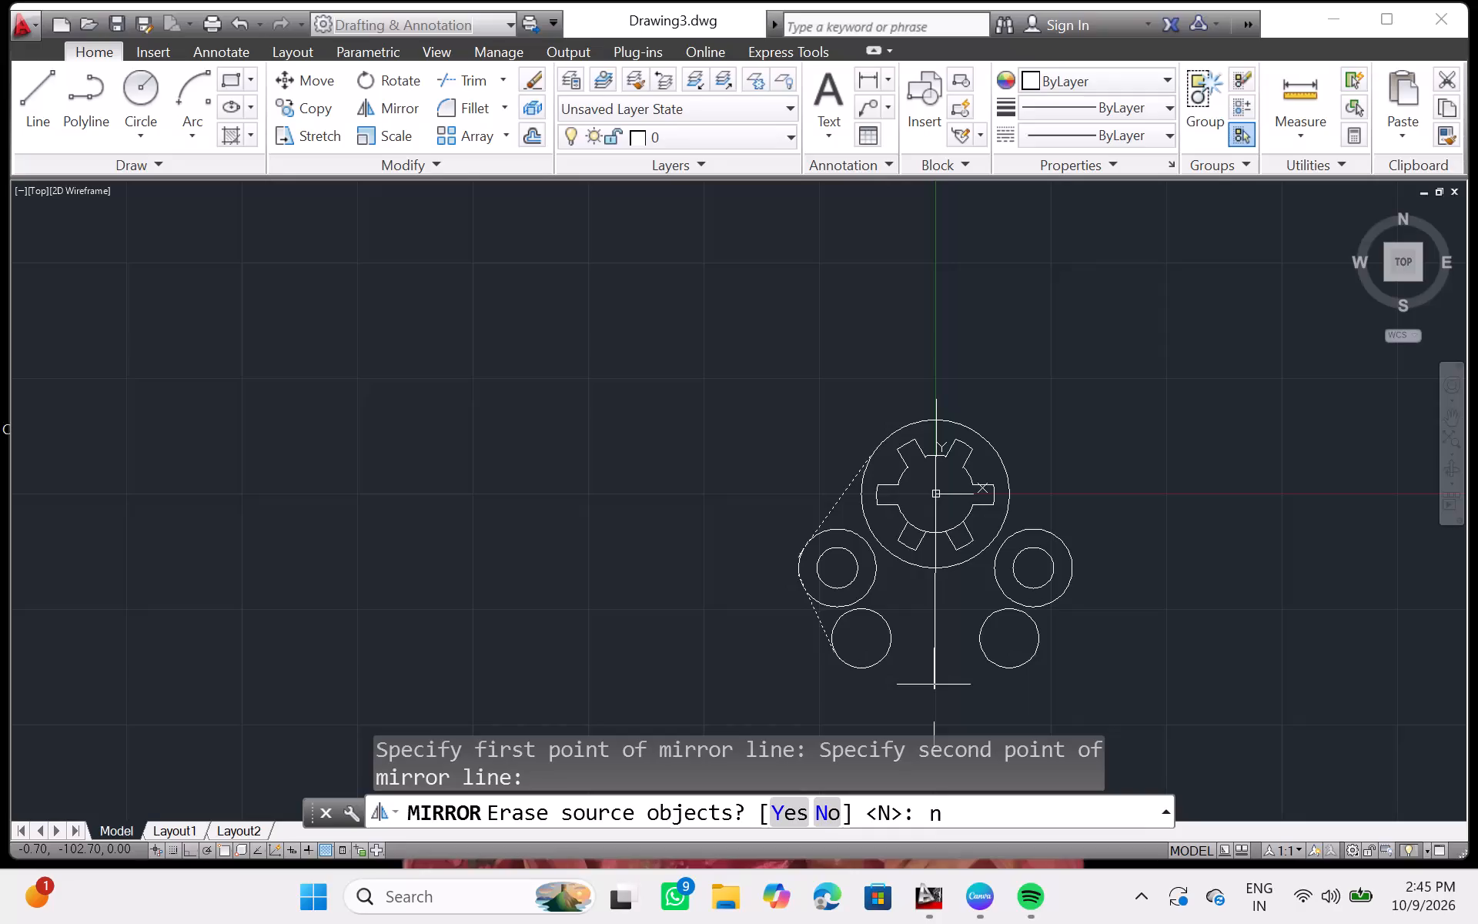
Complete the mirror of the two connecting lines, keeping the source objects.
key(Return)
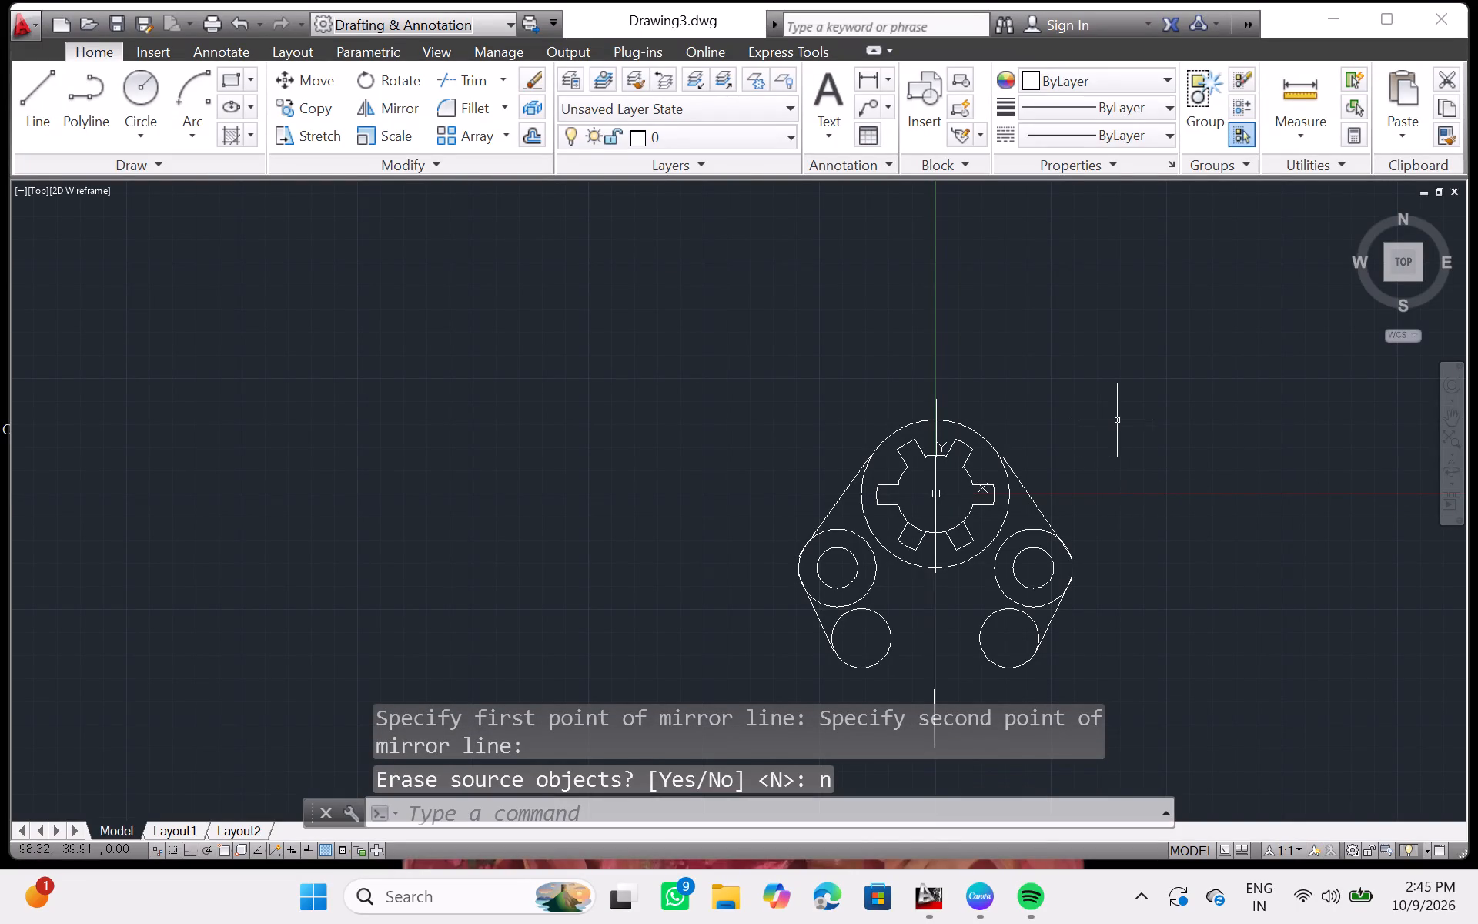
Stretch the upper end of the mirrored upper-right connecting line slightly inward and down onto the hub's outer circle.
click(1010, 465)
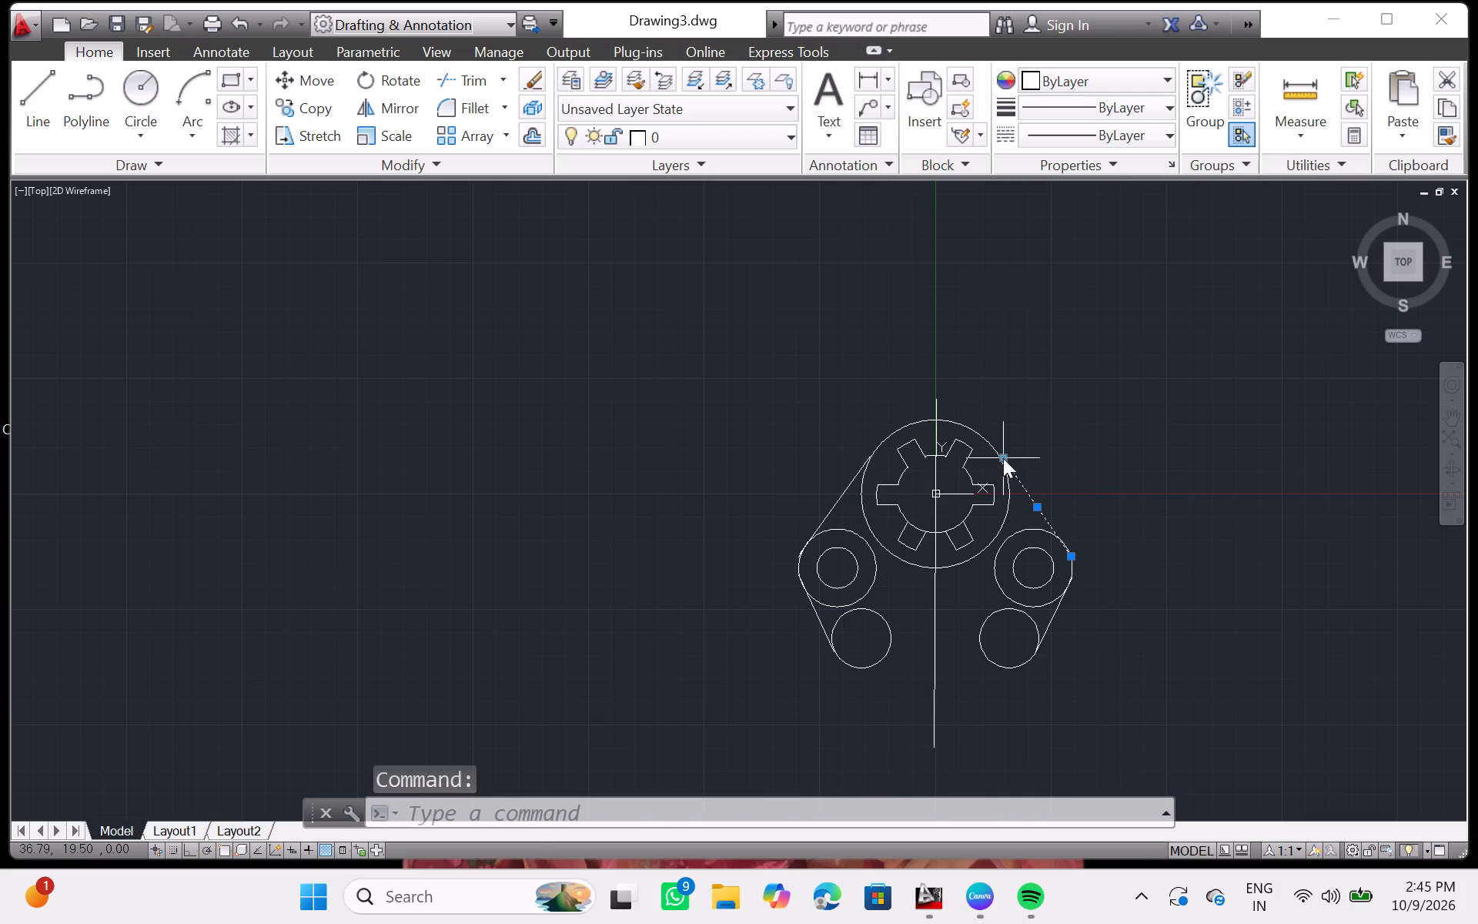
drag(1003, 458, 998, 468)
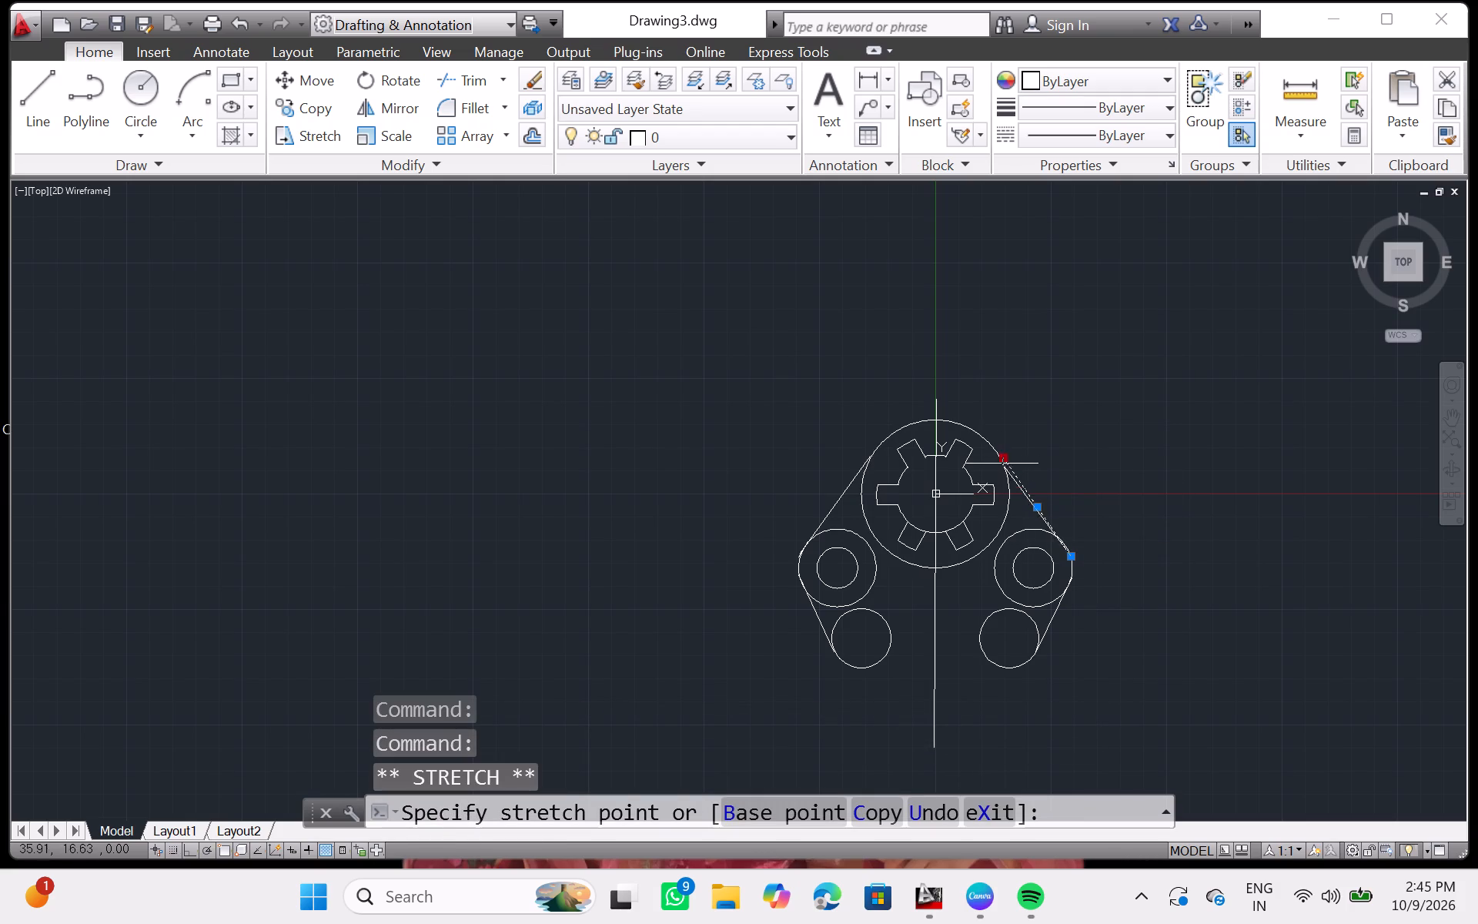
click(1002, 463)
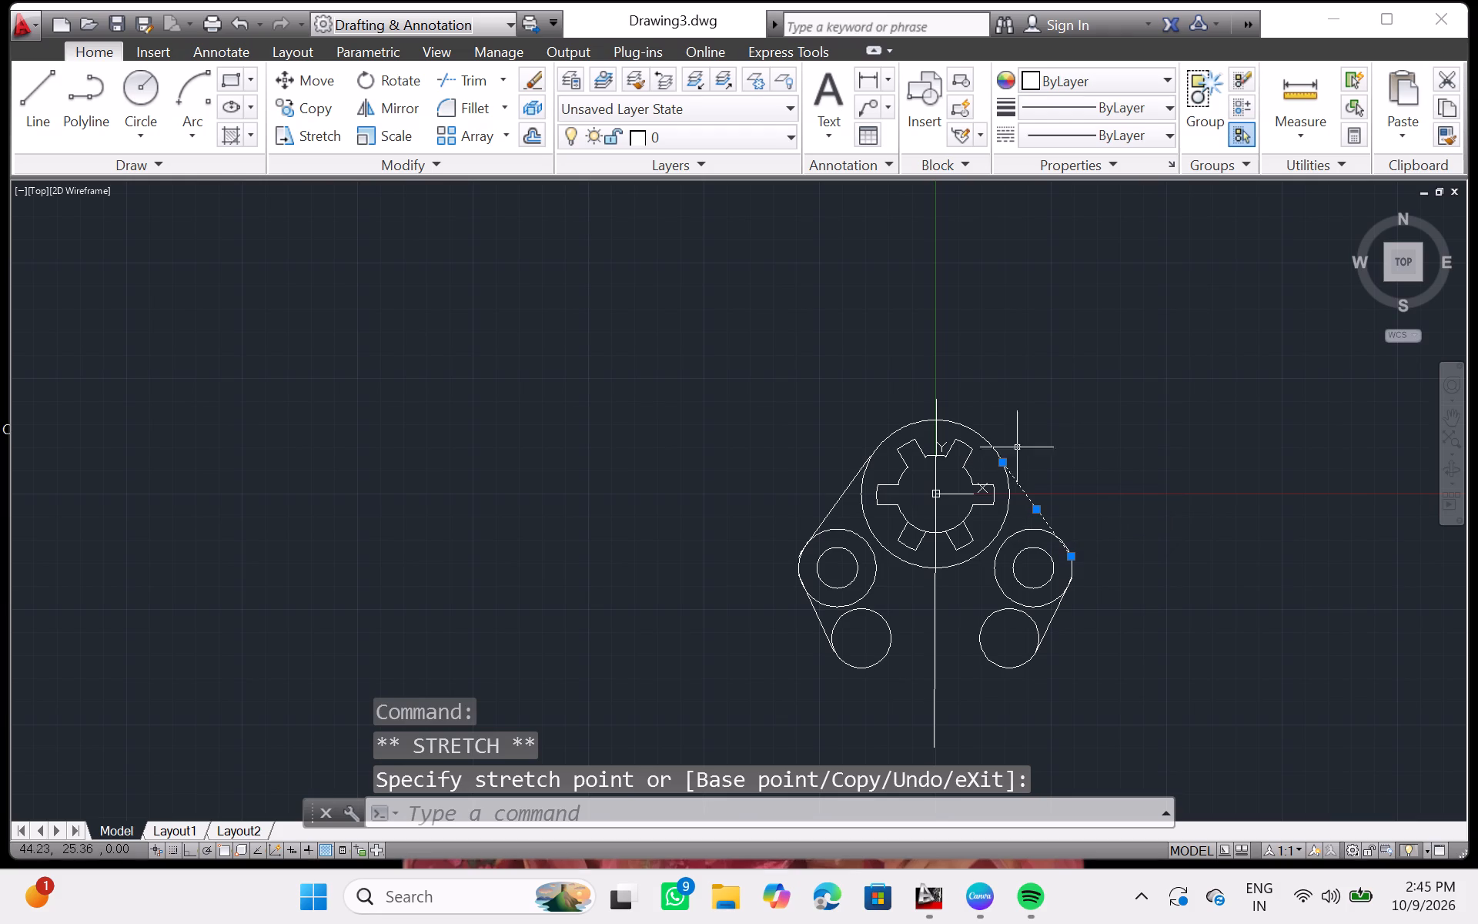
key(Return)
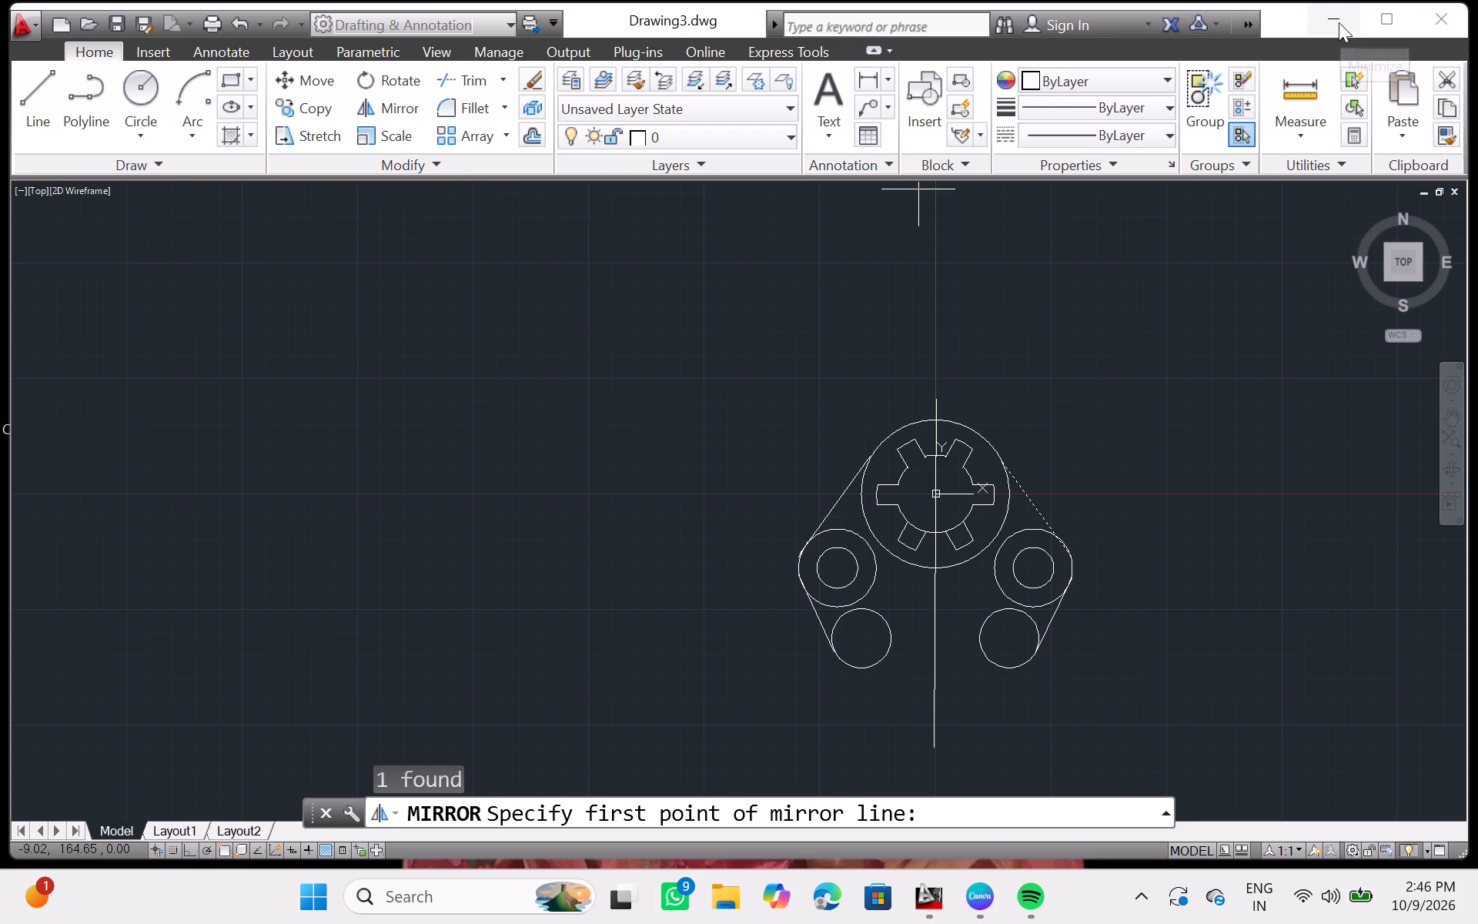
Quit AutoCAD, saving the changes to Drawing3 as task1 in the Documents folder.
click(1433, 8)
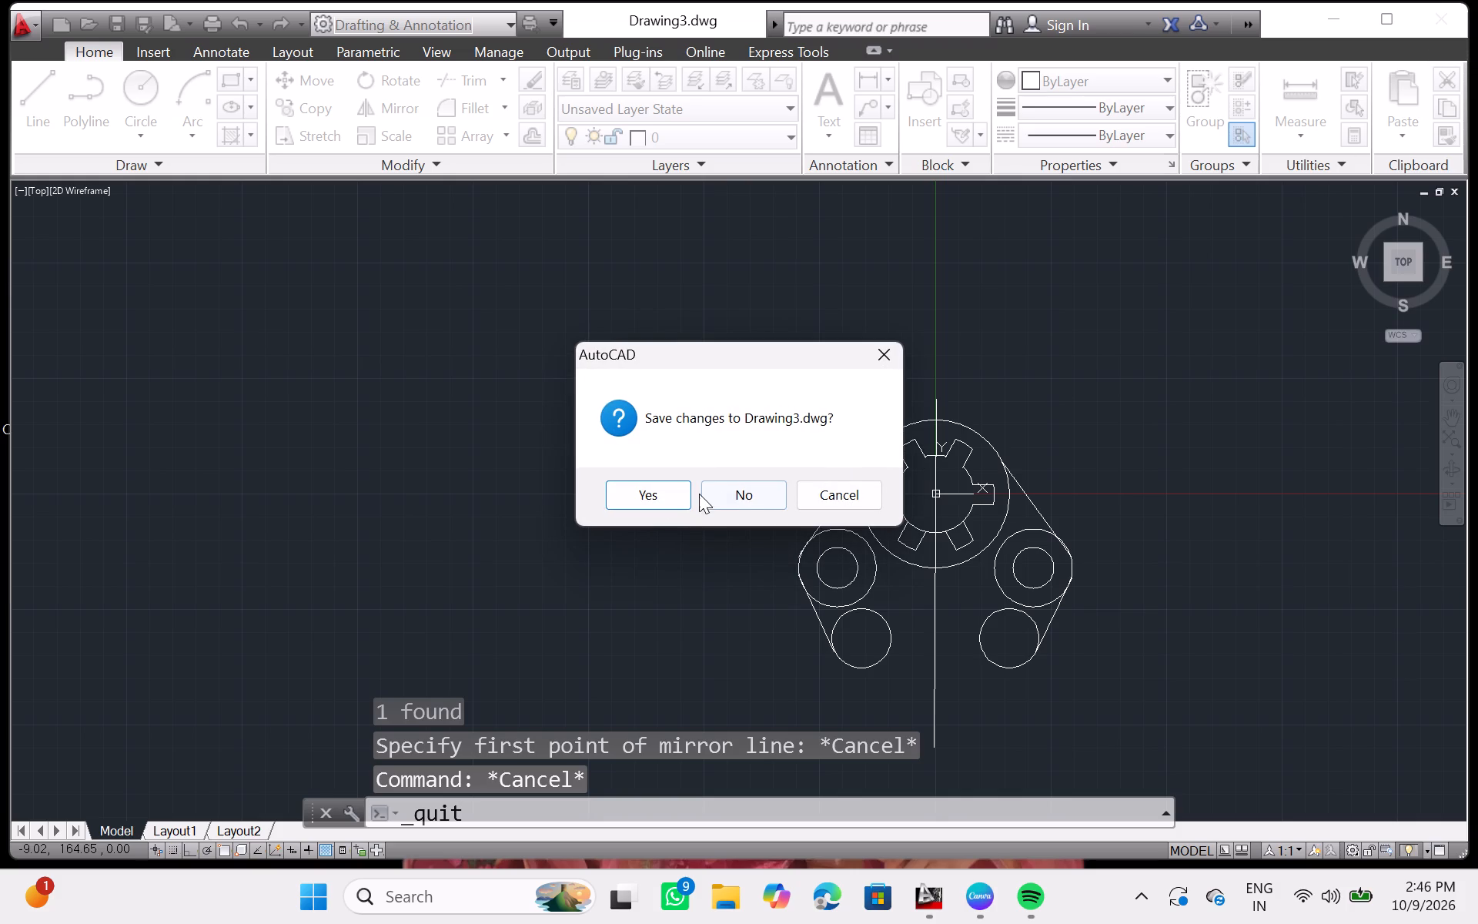
click(662, 495)
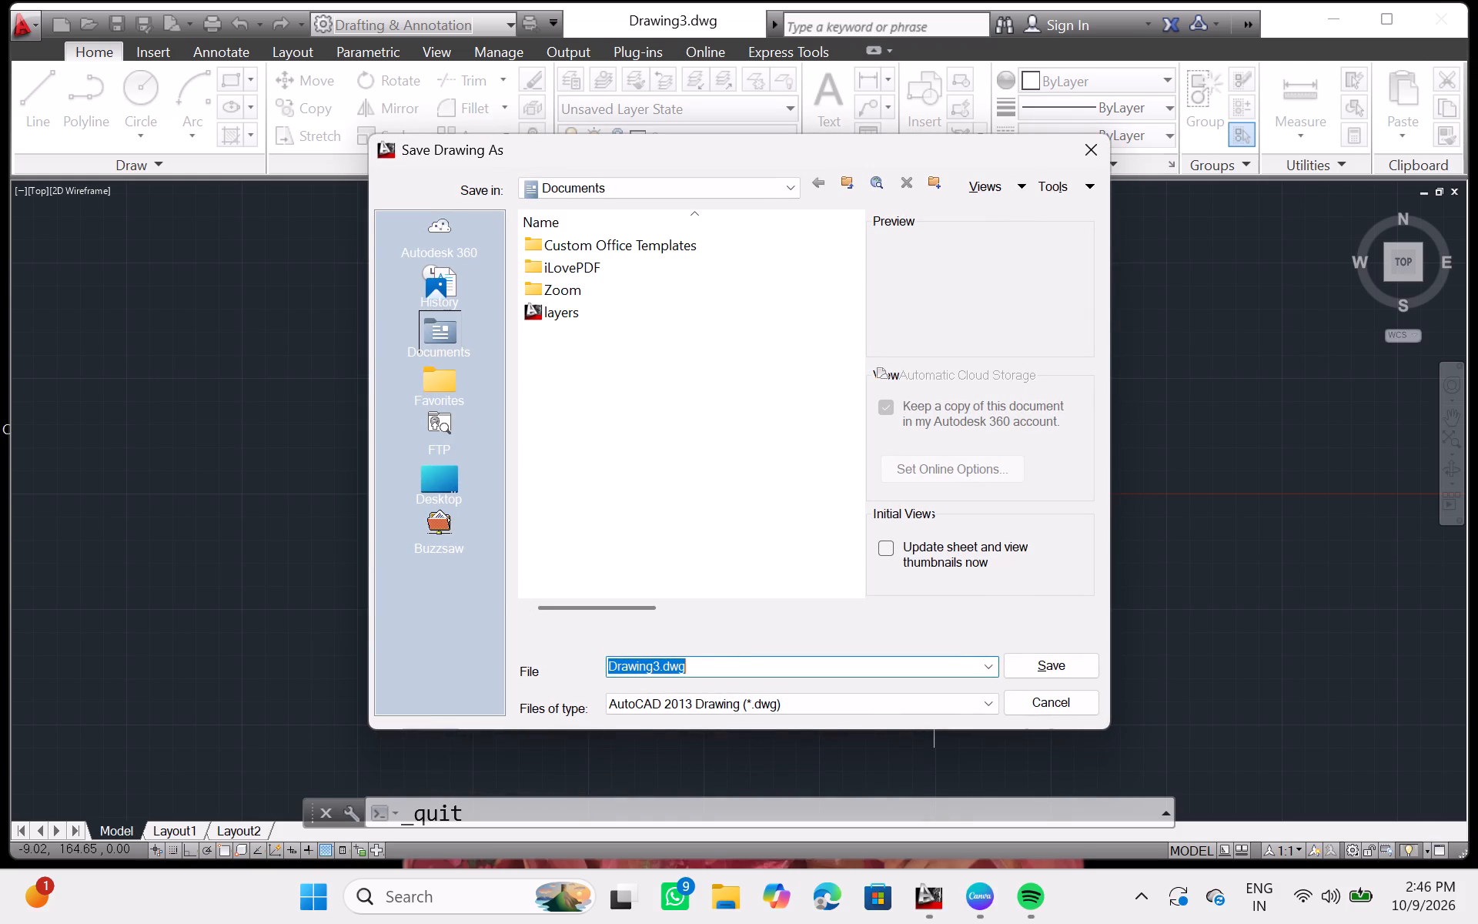
key(BackSpace)
text(task)
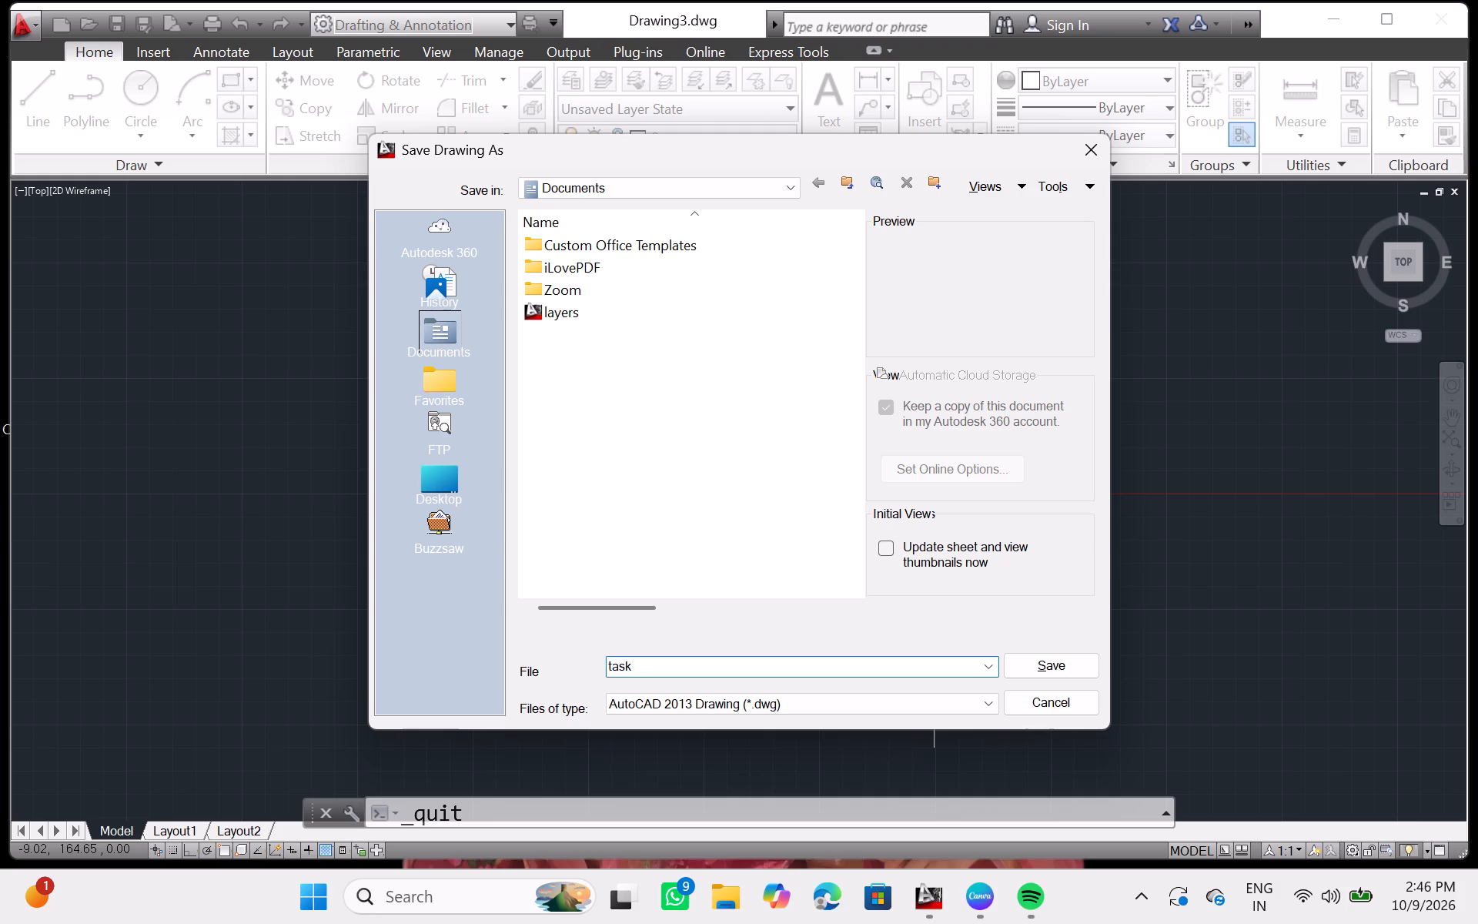
key(1)
key(Return)
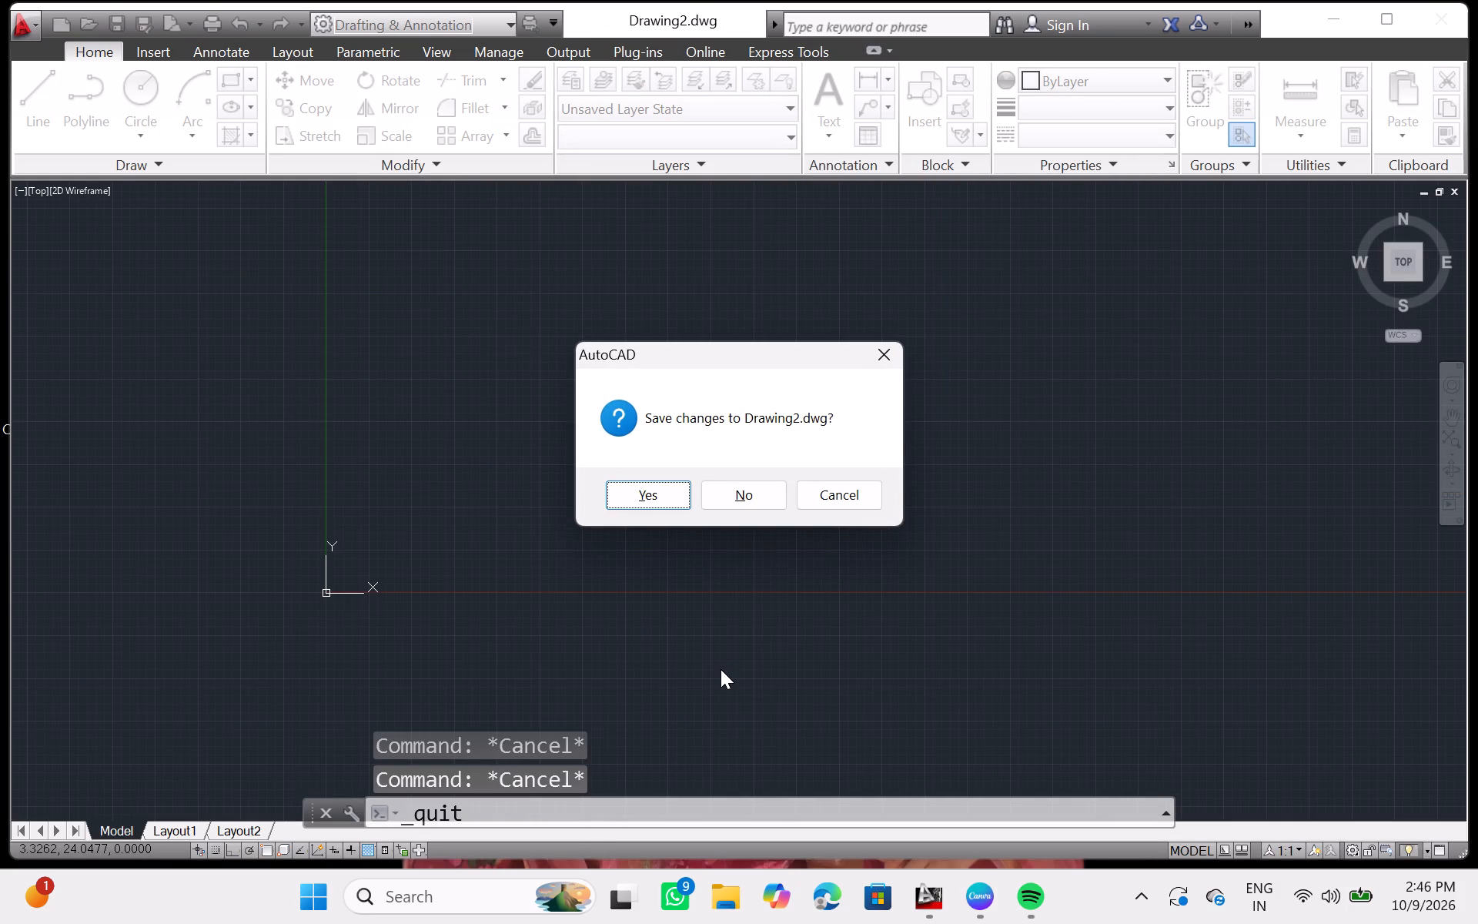
Cancel saving the blank Drawing2 on exit and reopen task1.dwg from the recent documents.
click(664, 497)
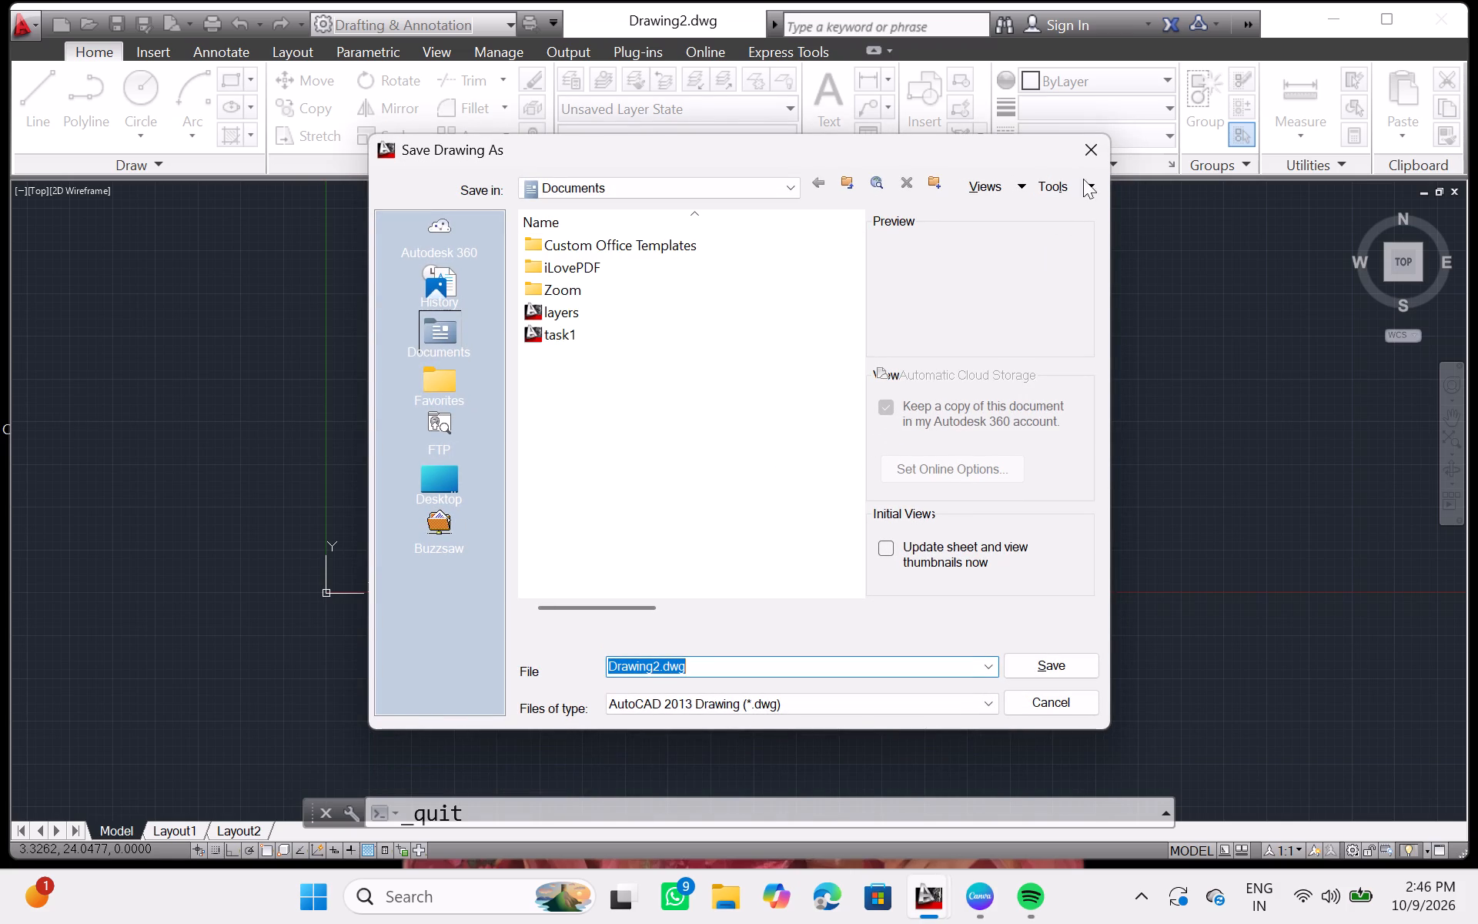
click(1095, 148)
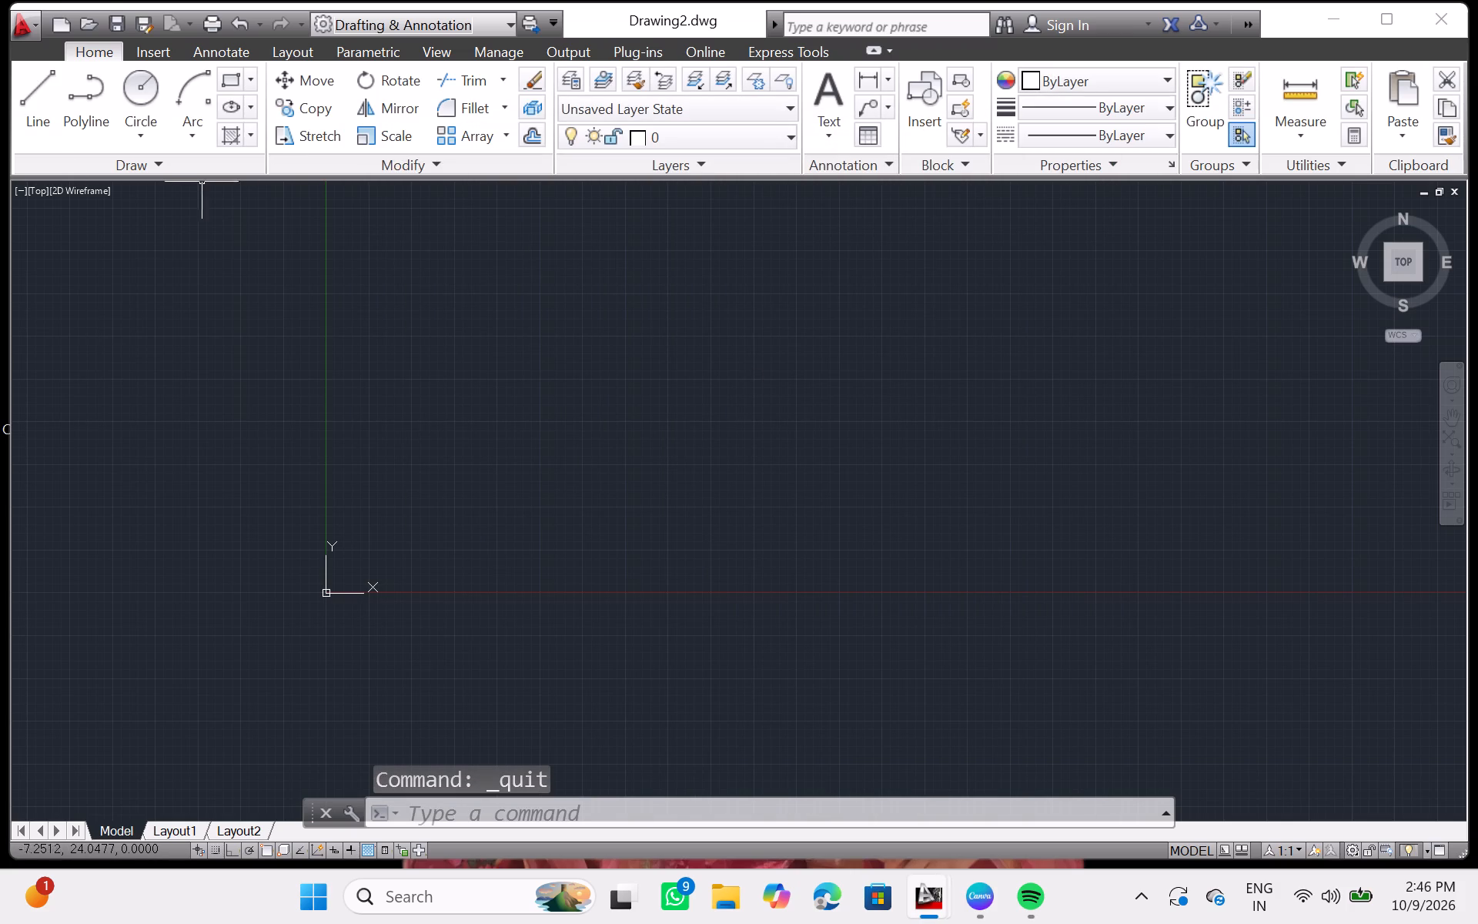
click(35, 31)
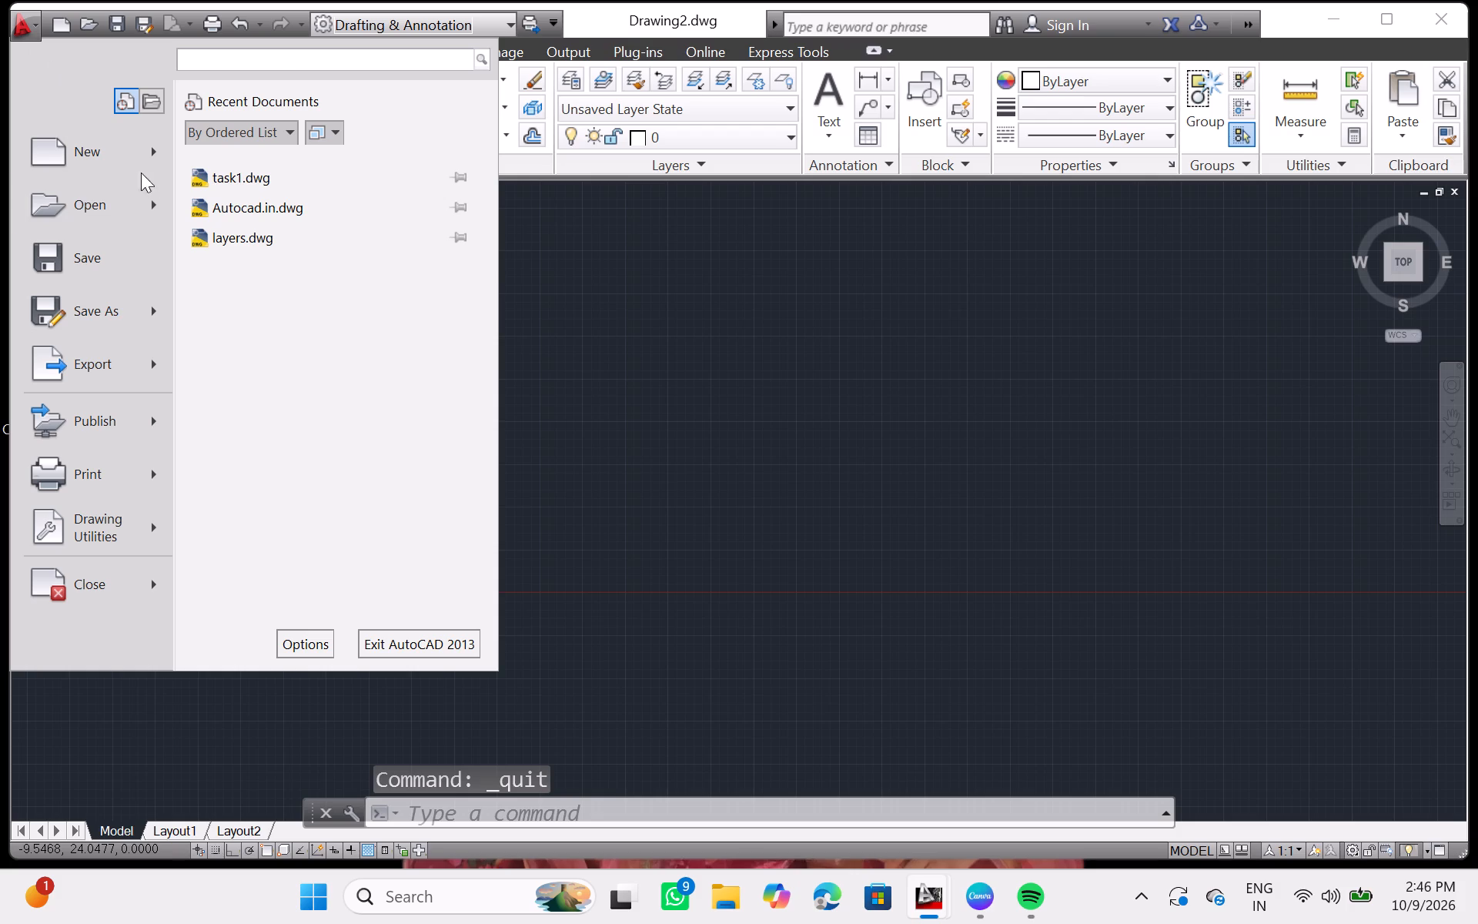
double_click(209, 186)
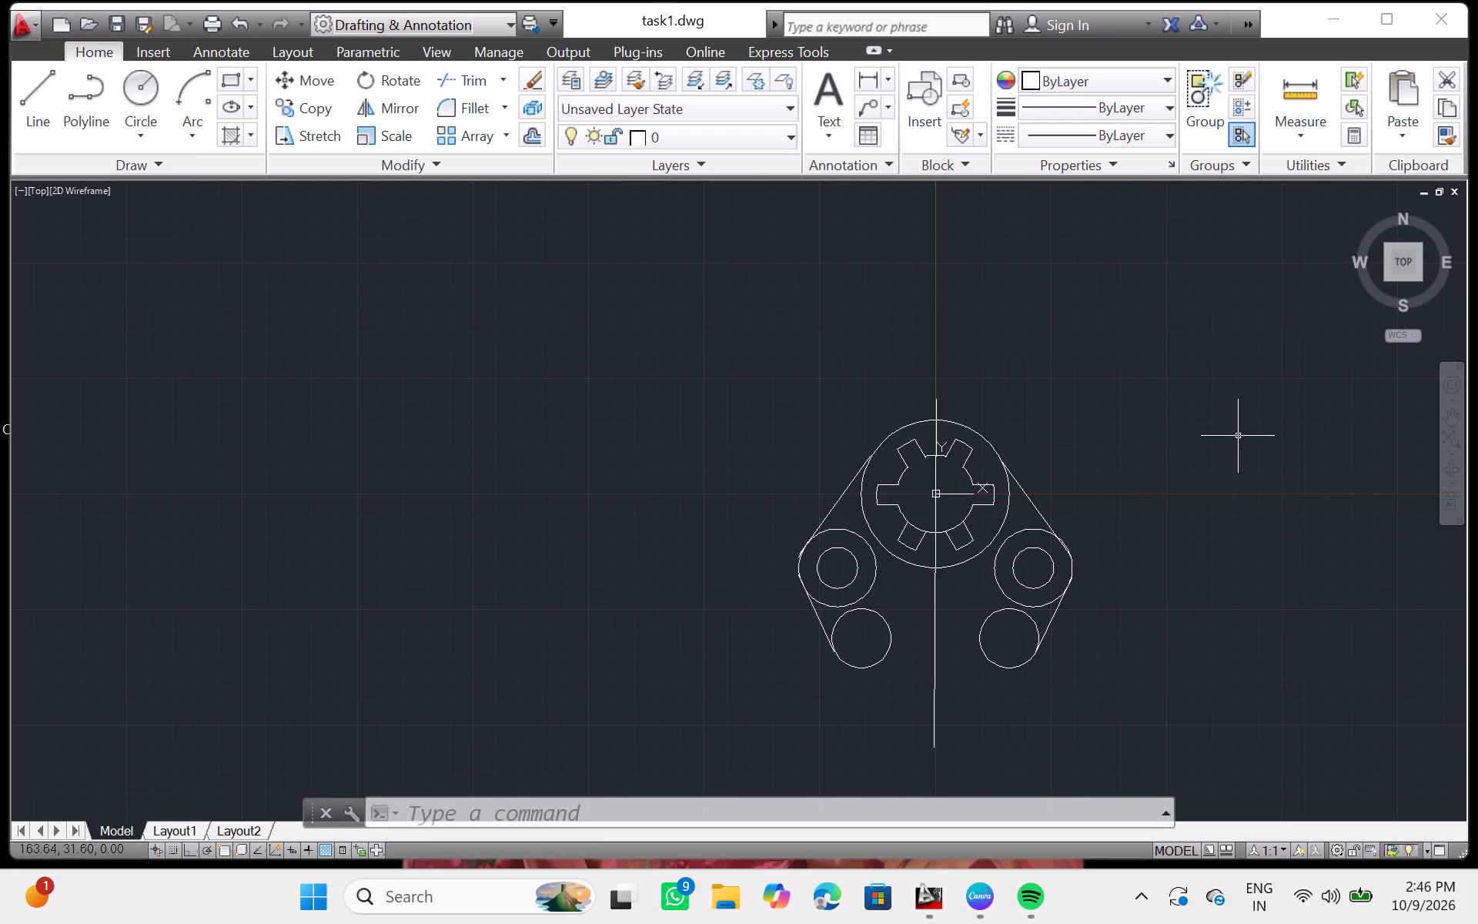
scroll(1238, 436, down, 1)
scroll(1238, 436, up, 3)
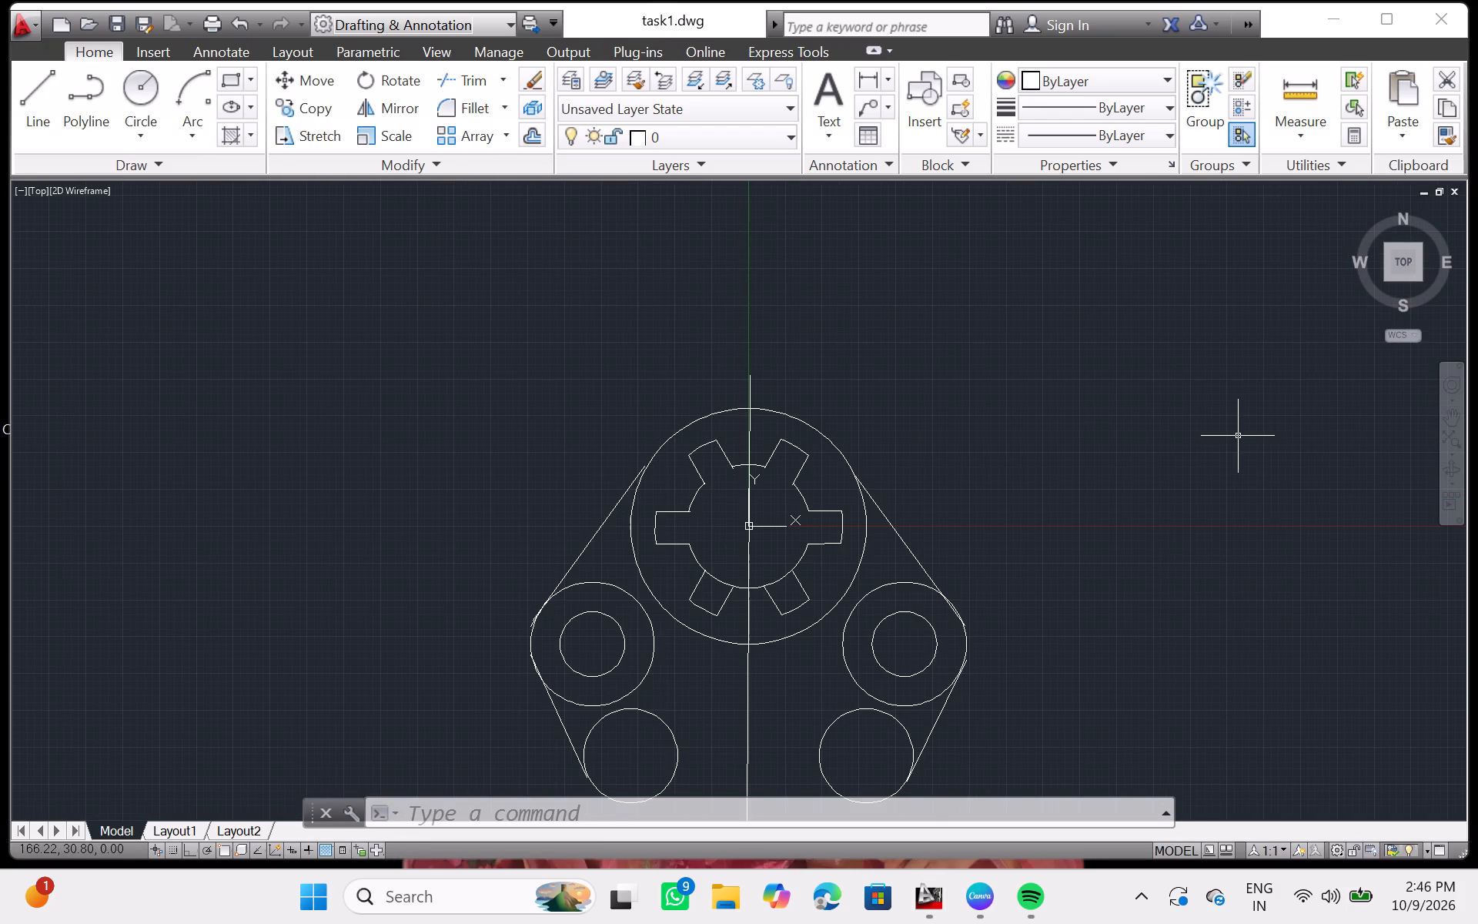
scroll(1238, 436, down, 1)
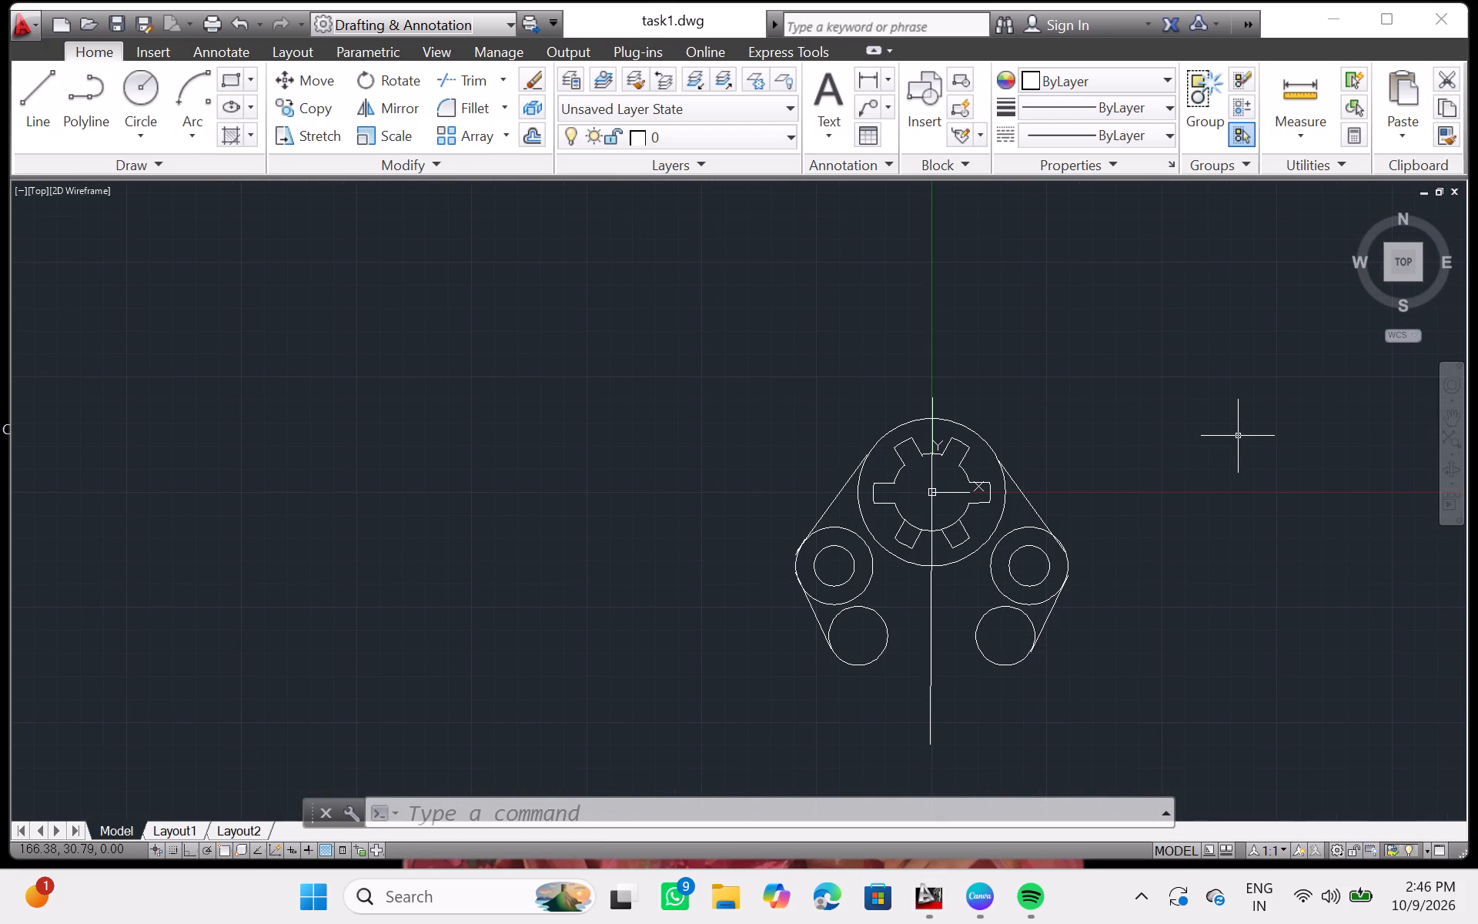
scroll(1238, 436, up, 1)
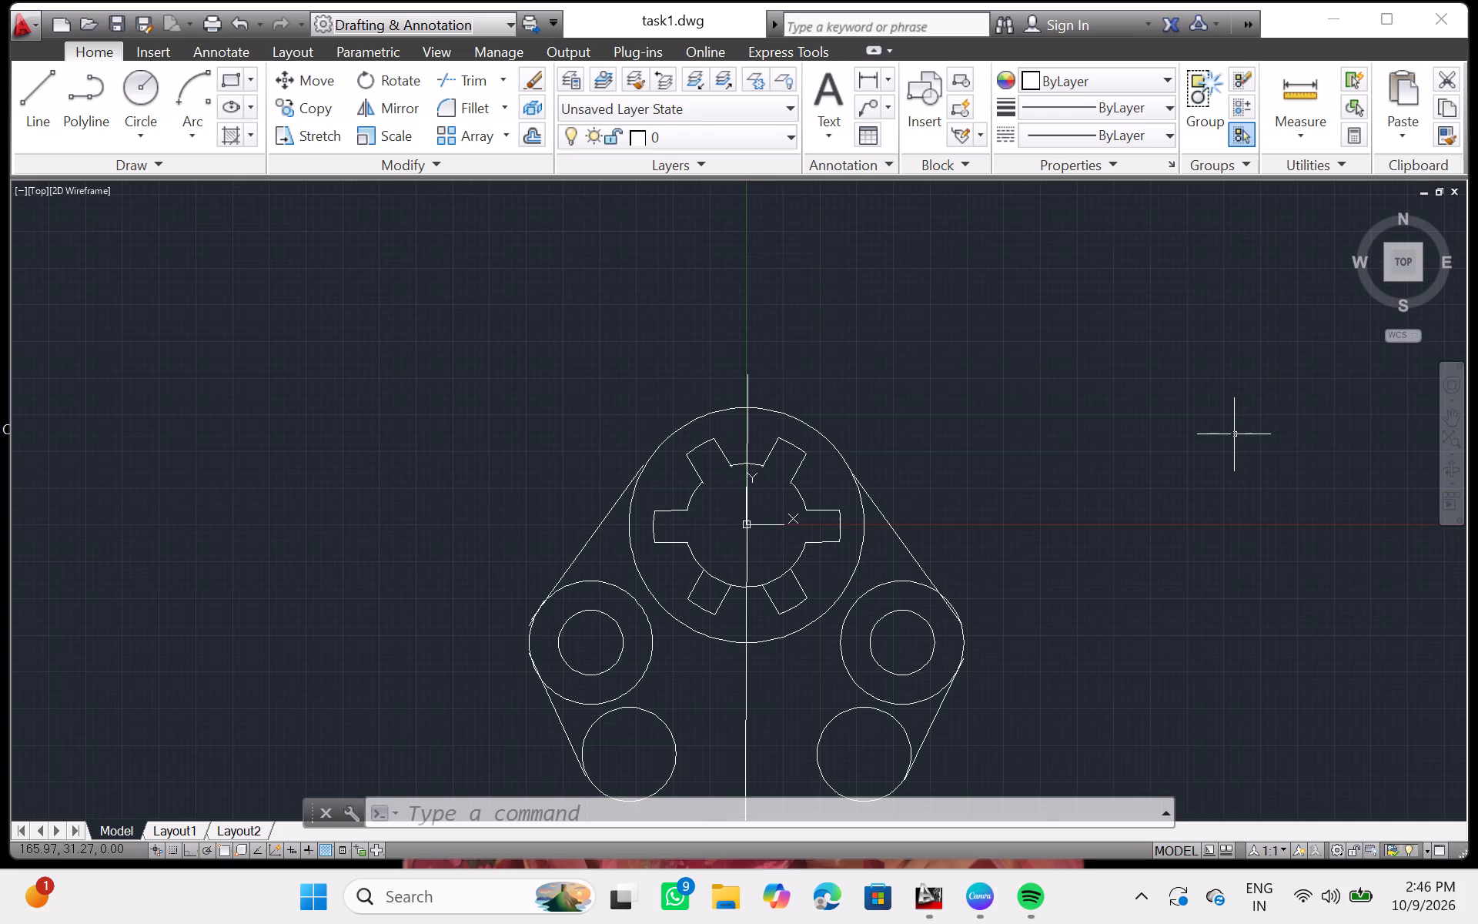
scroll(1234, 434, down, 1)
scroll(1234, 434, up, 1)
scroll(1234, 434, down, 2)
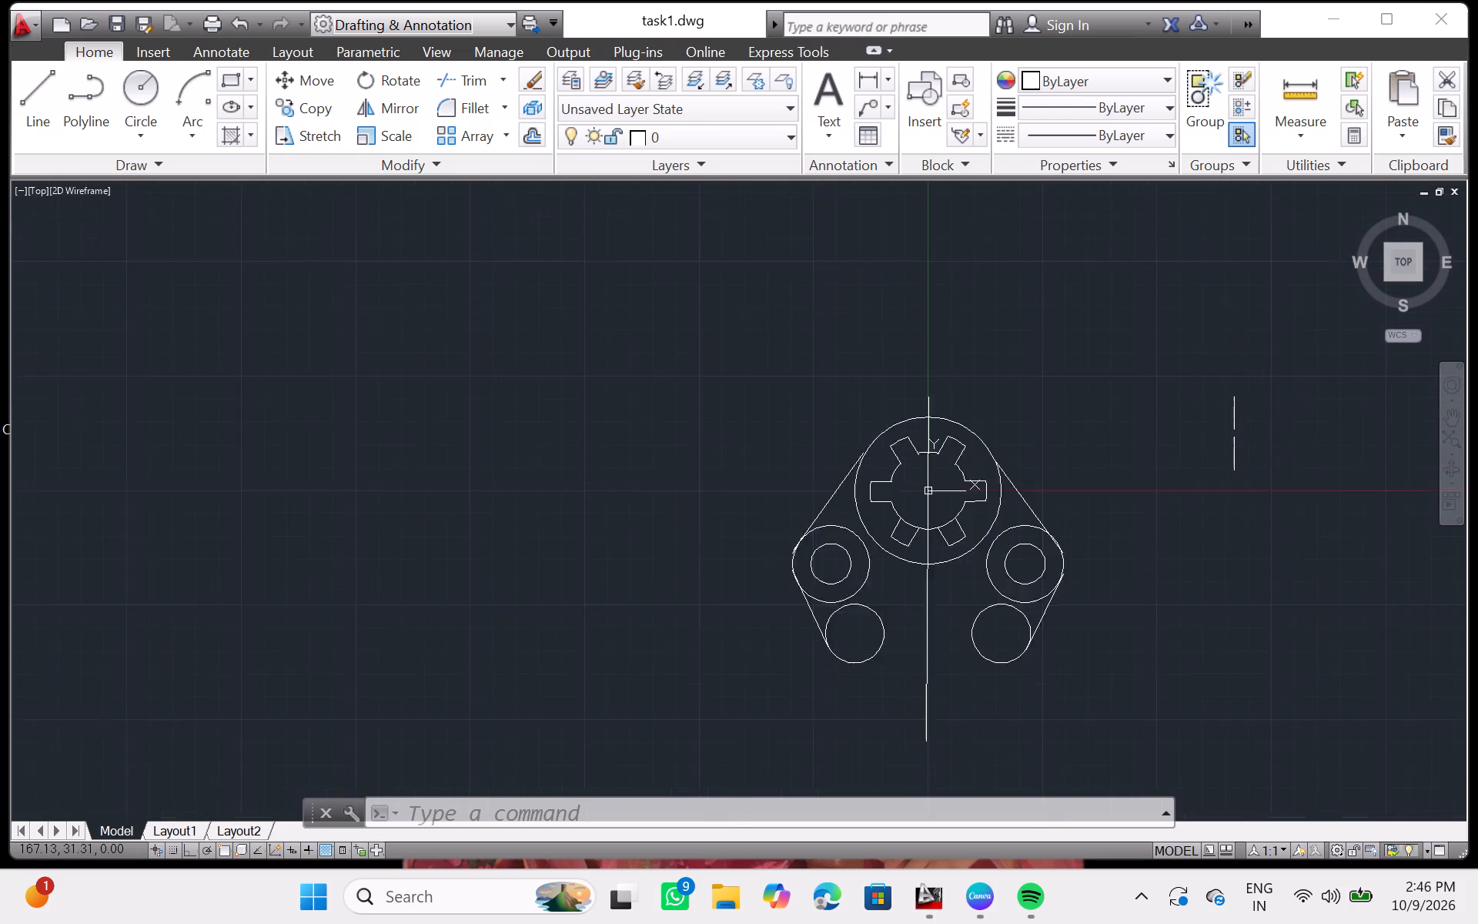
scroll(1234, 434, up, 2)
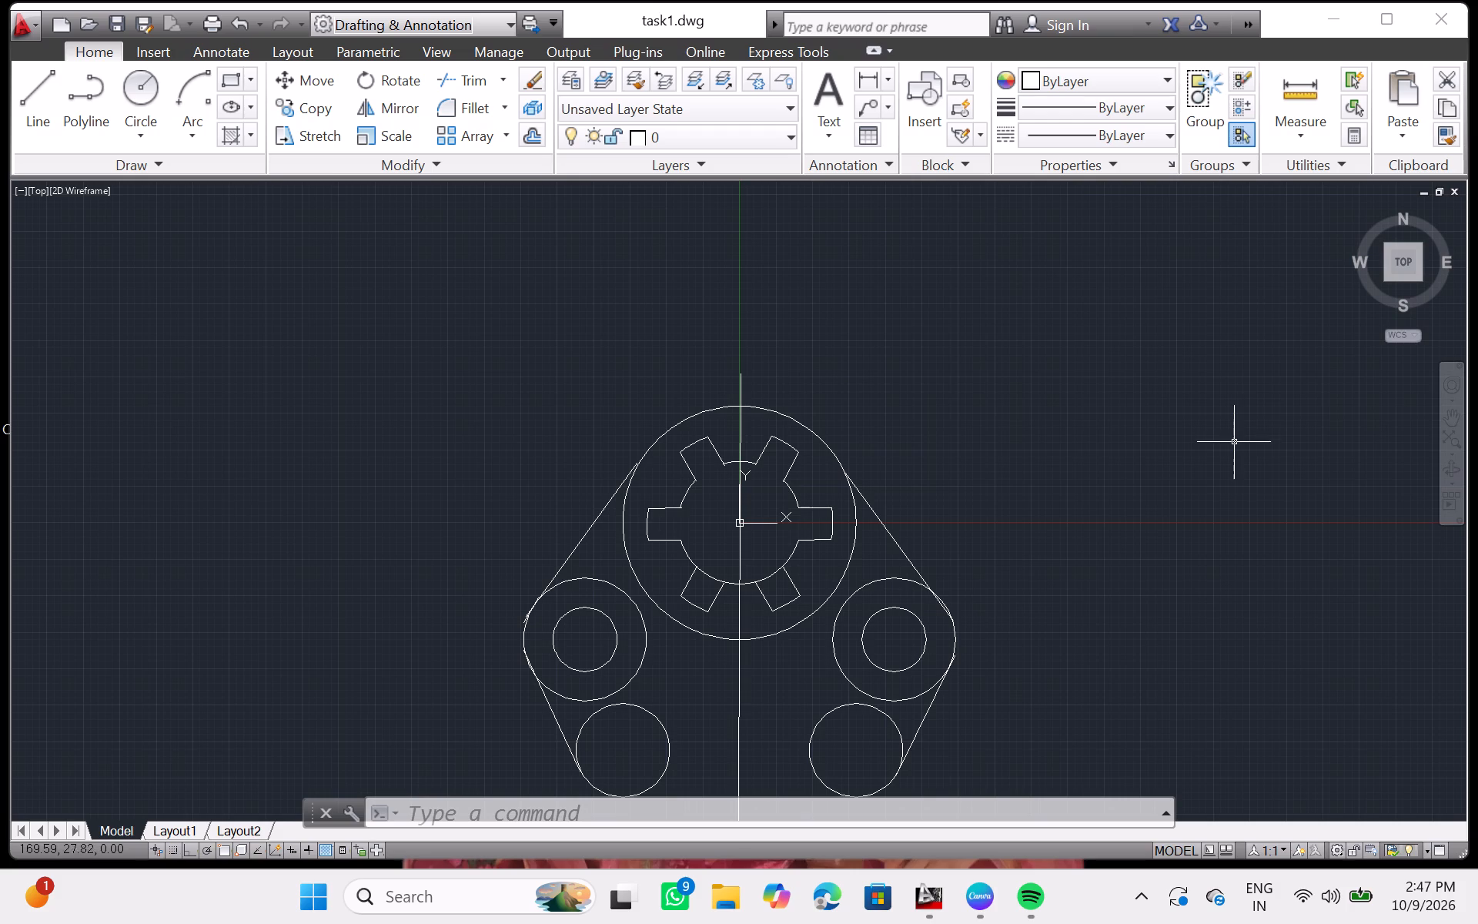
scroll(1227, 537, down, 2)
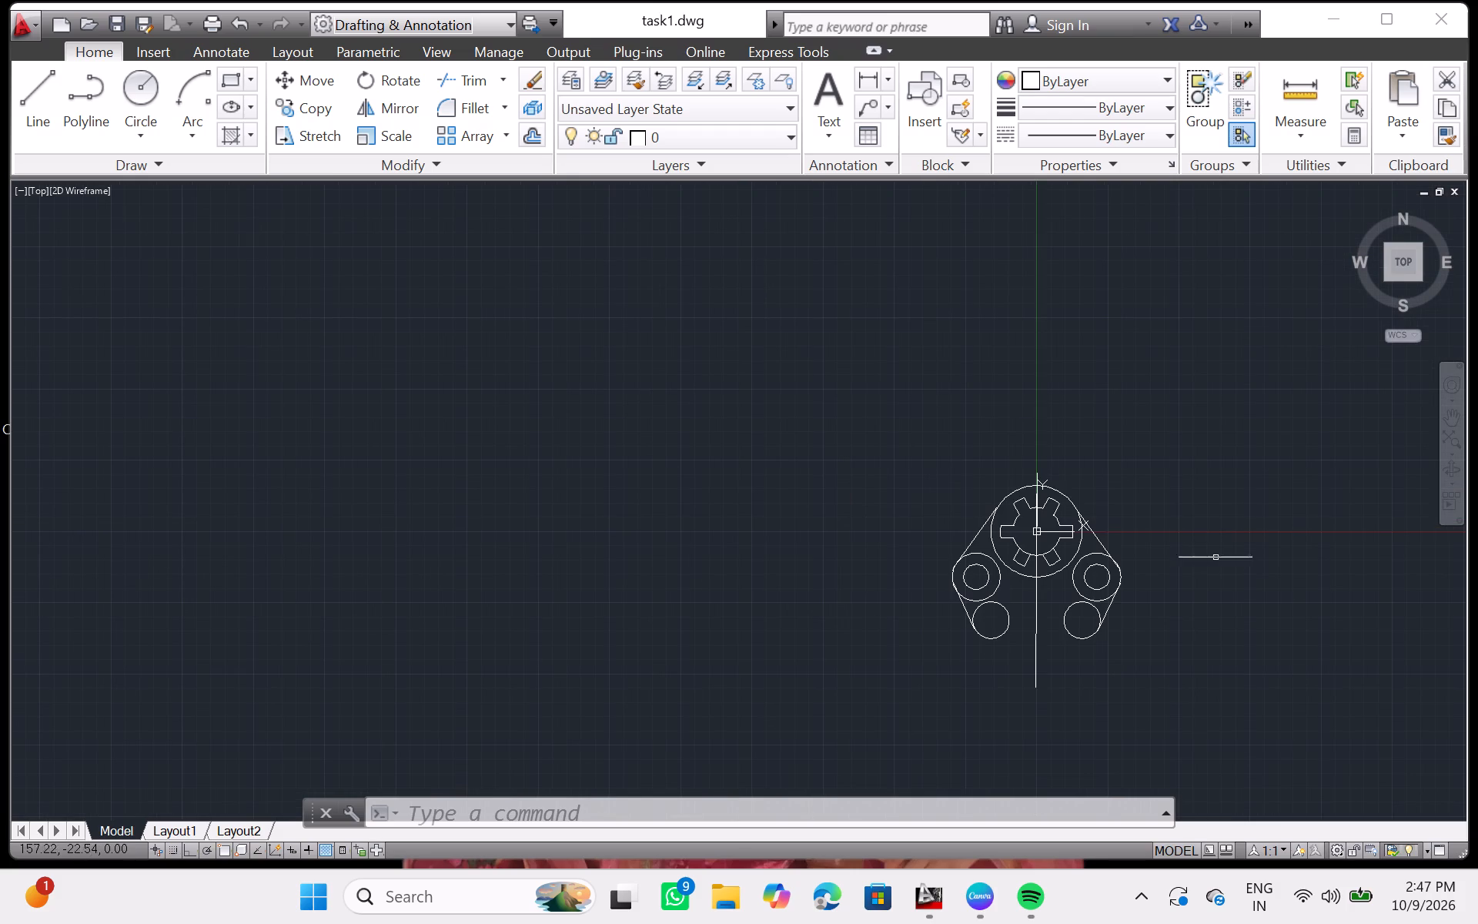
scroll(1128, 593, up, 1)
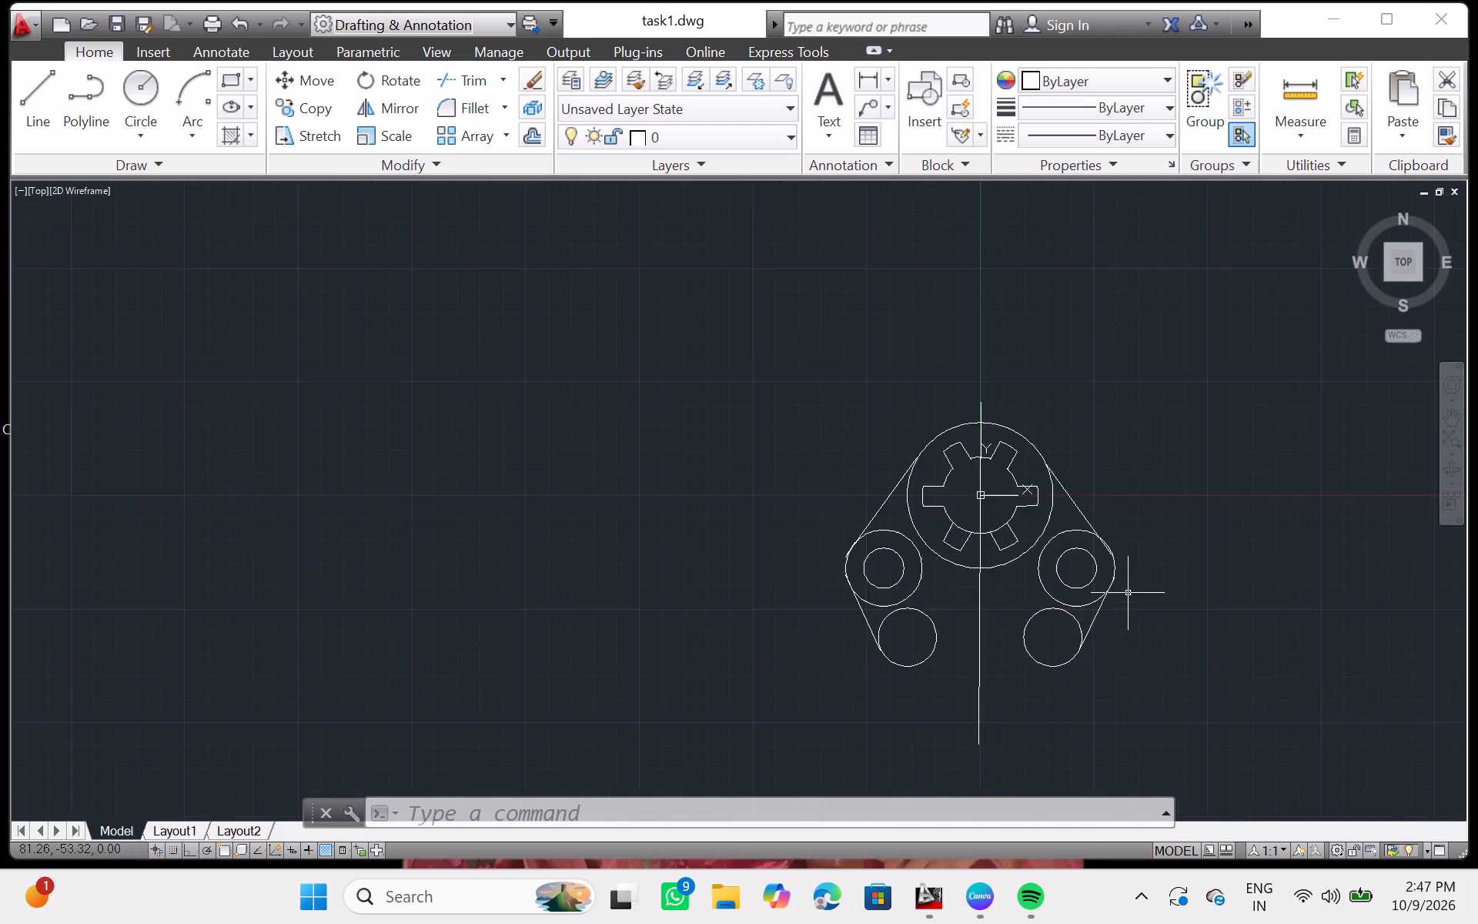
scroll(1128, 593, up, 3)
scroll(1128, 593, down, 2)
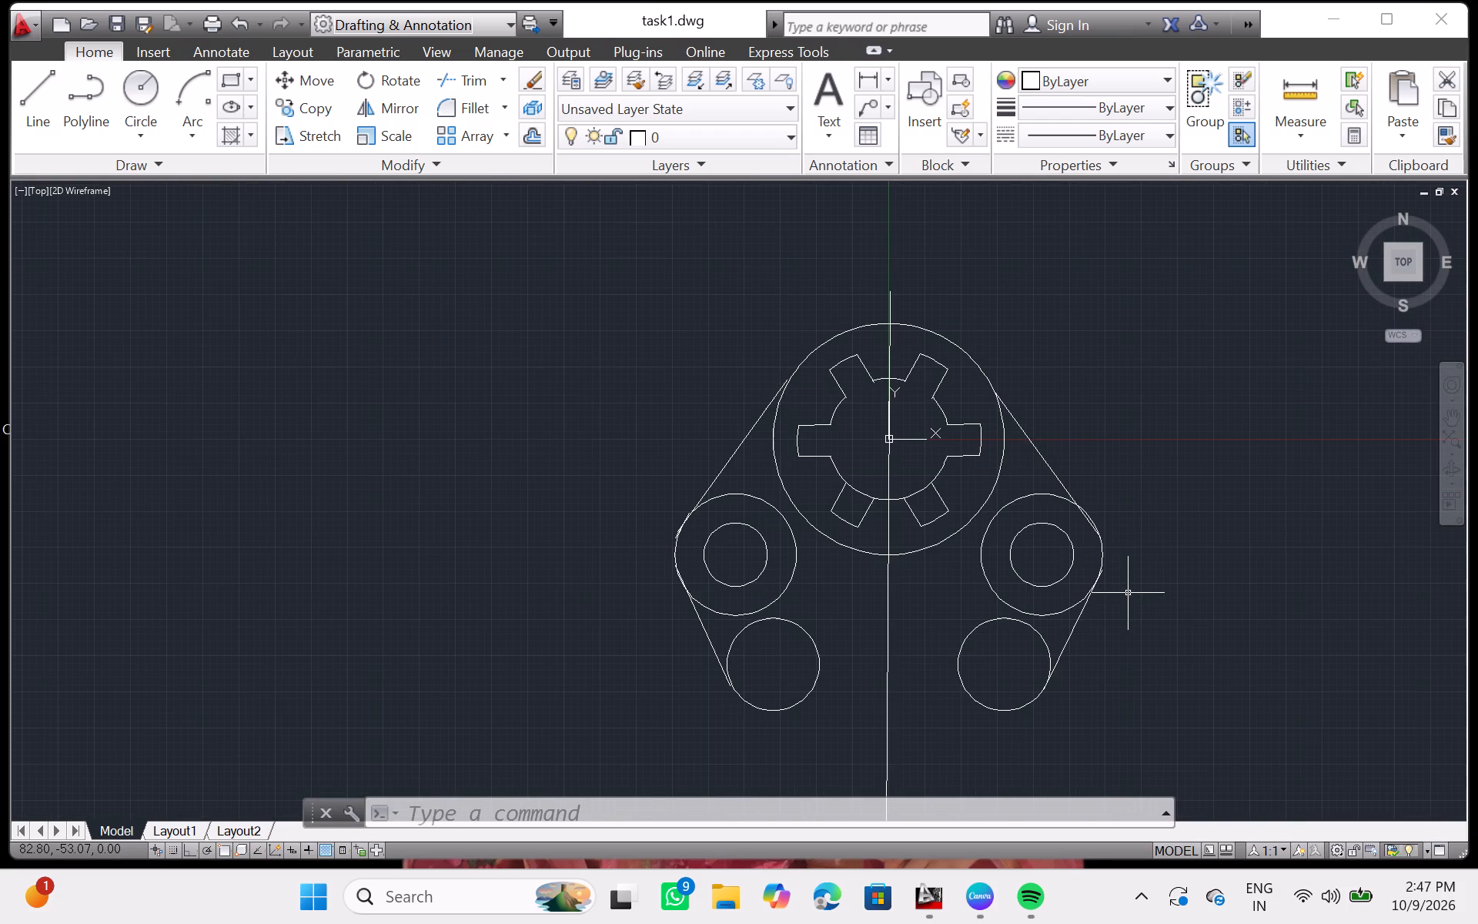
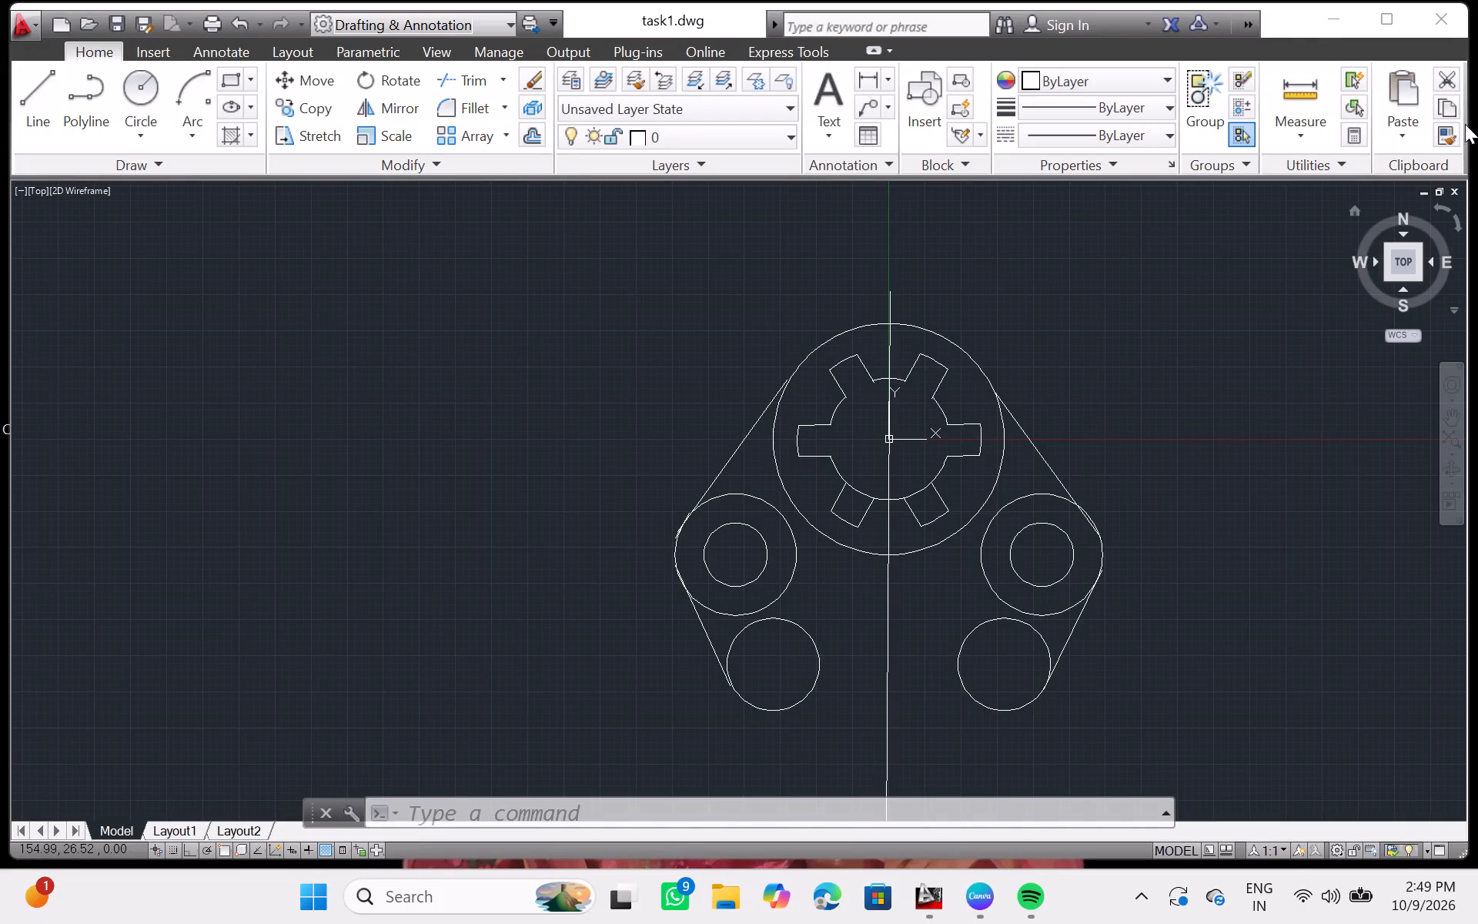
Minimize AutoCAD and launch the Fuji application from the desktop.
click(1338, 19)
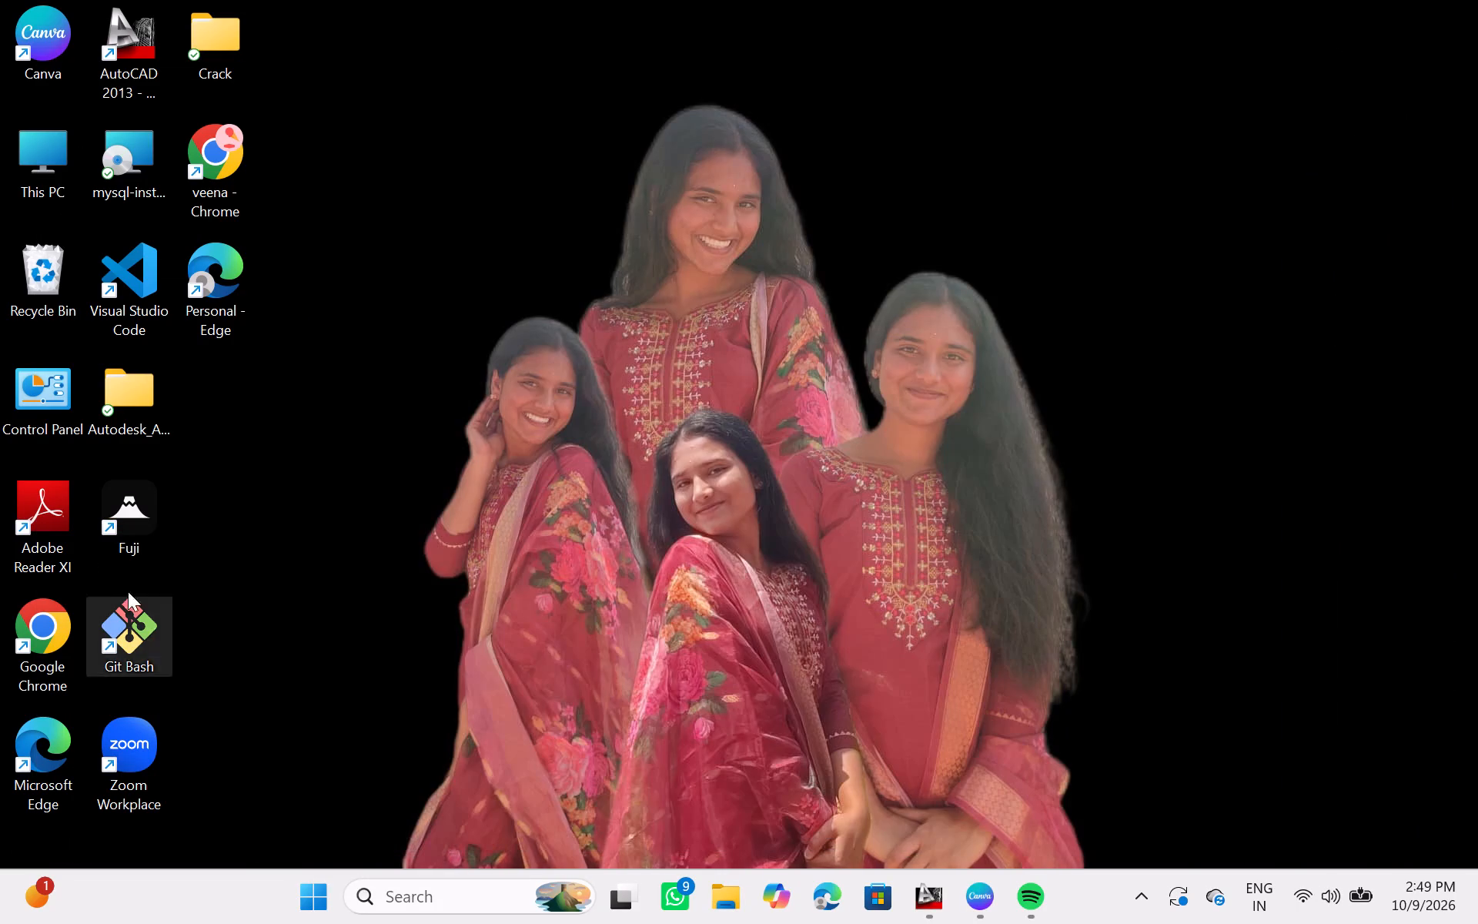
double_click(138, 535)
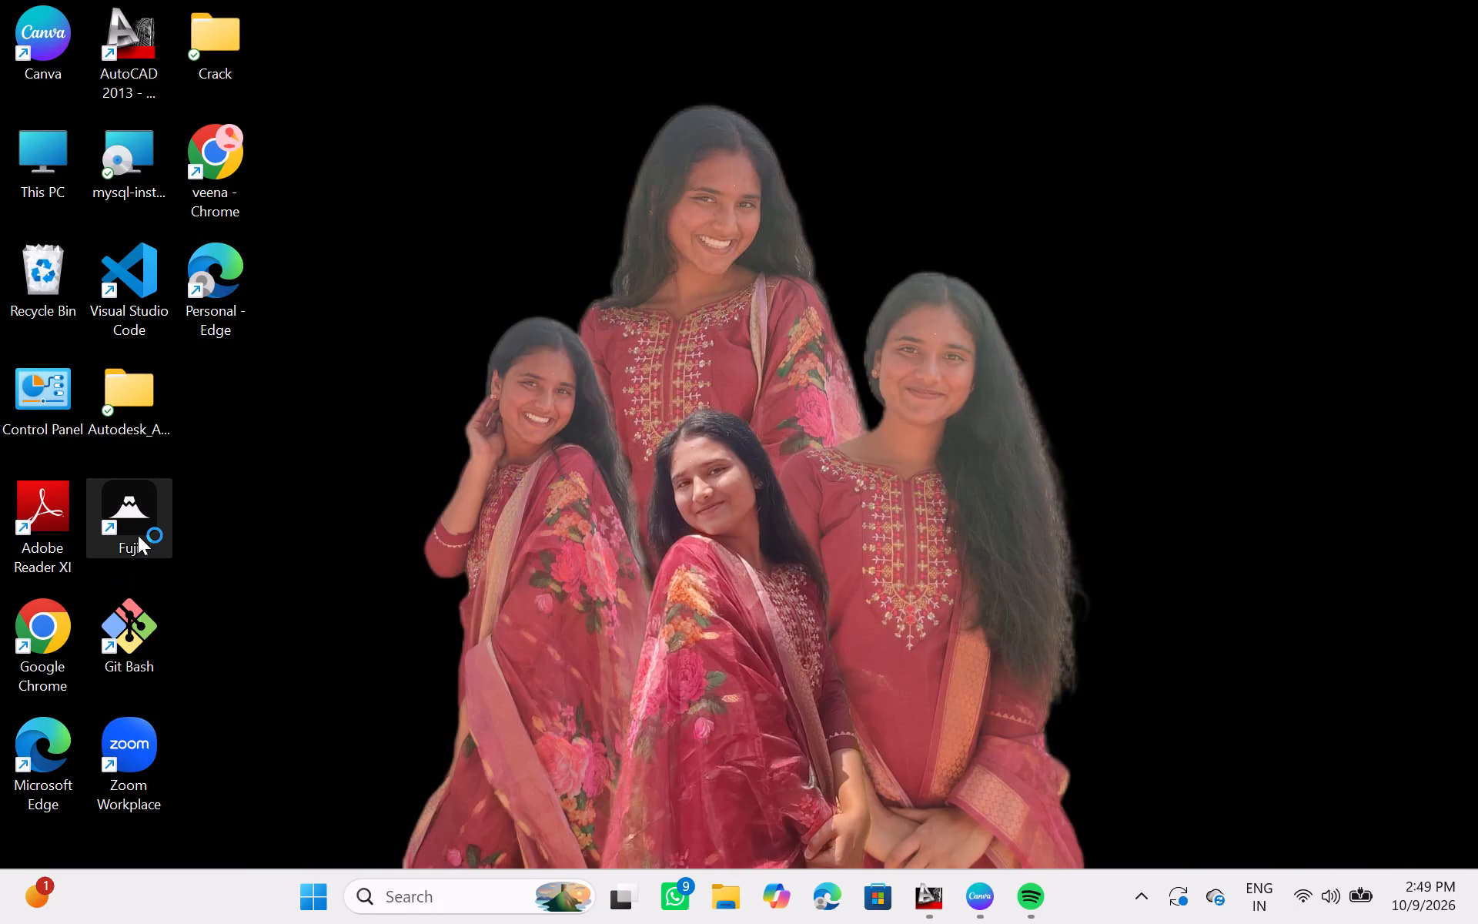
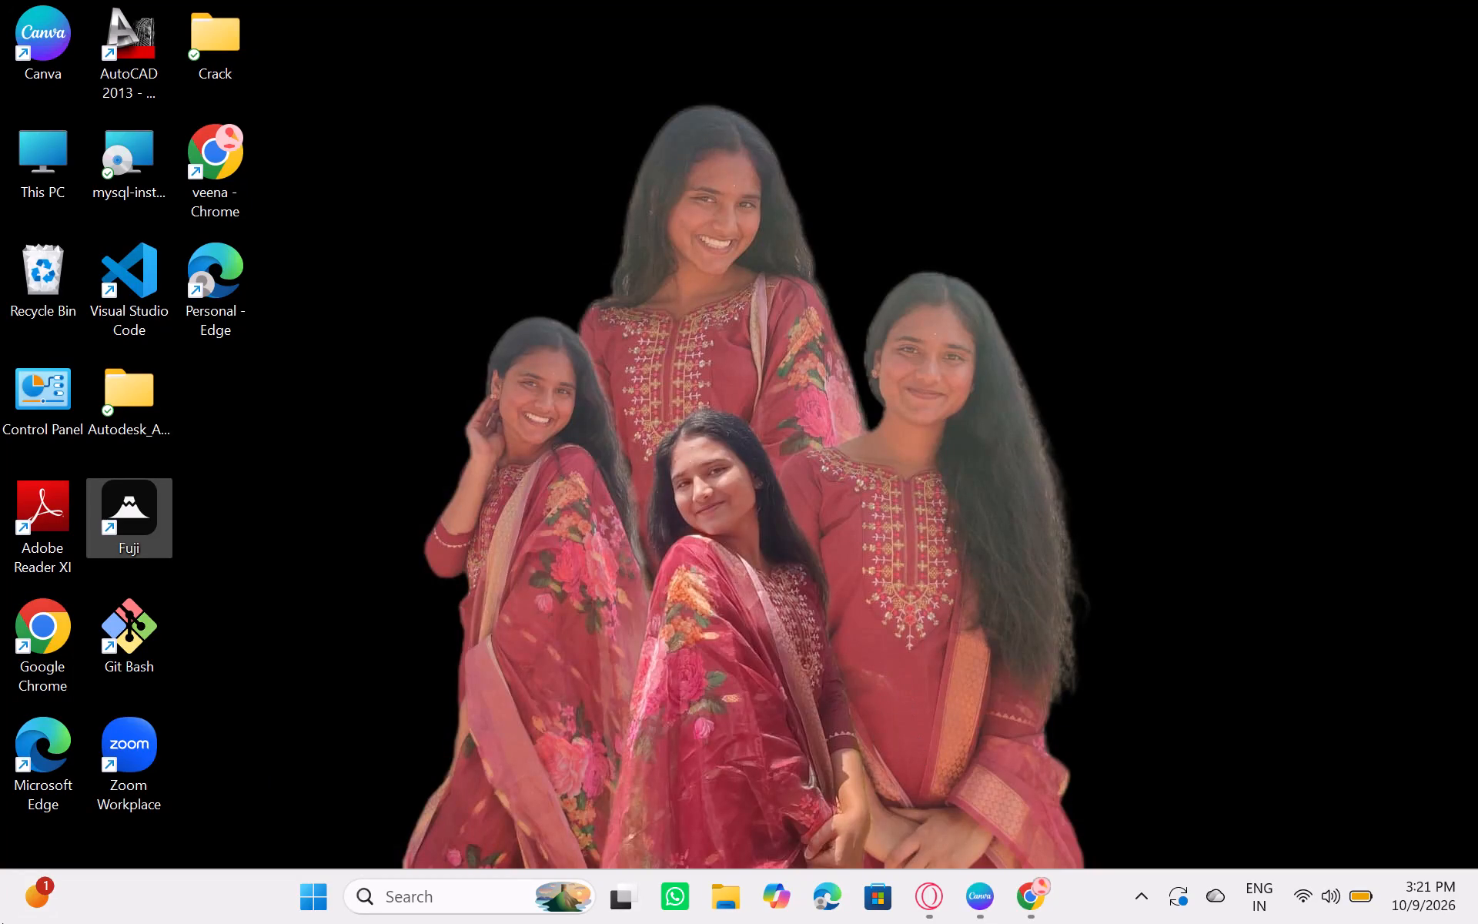
Launch AutoCAD 2013 from the desktop and dismiss the Welcome window and the Drawing Recovery message.
triple_click(129, 32)
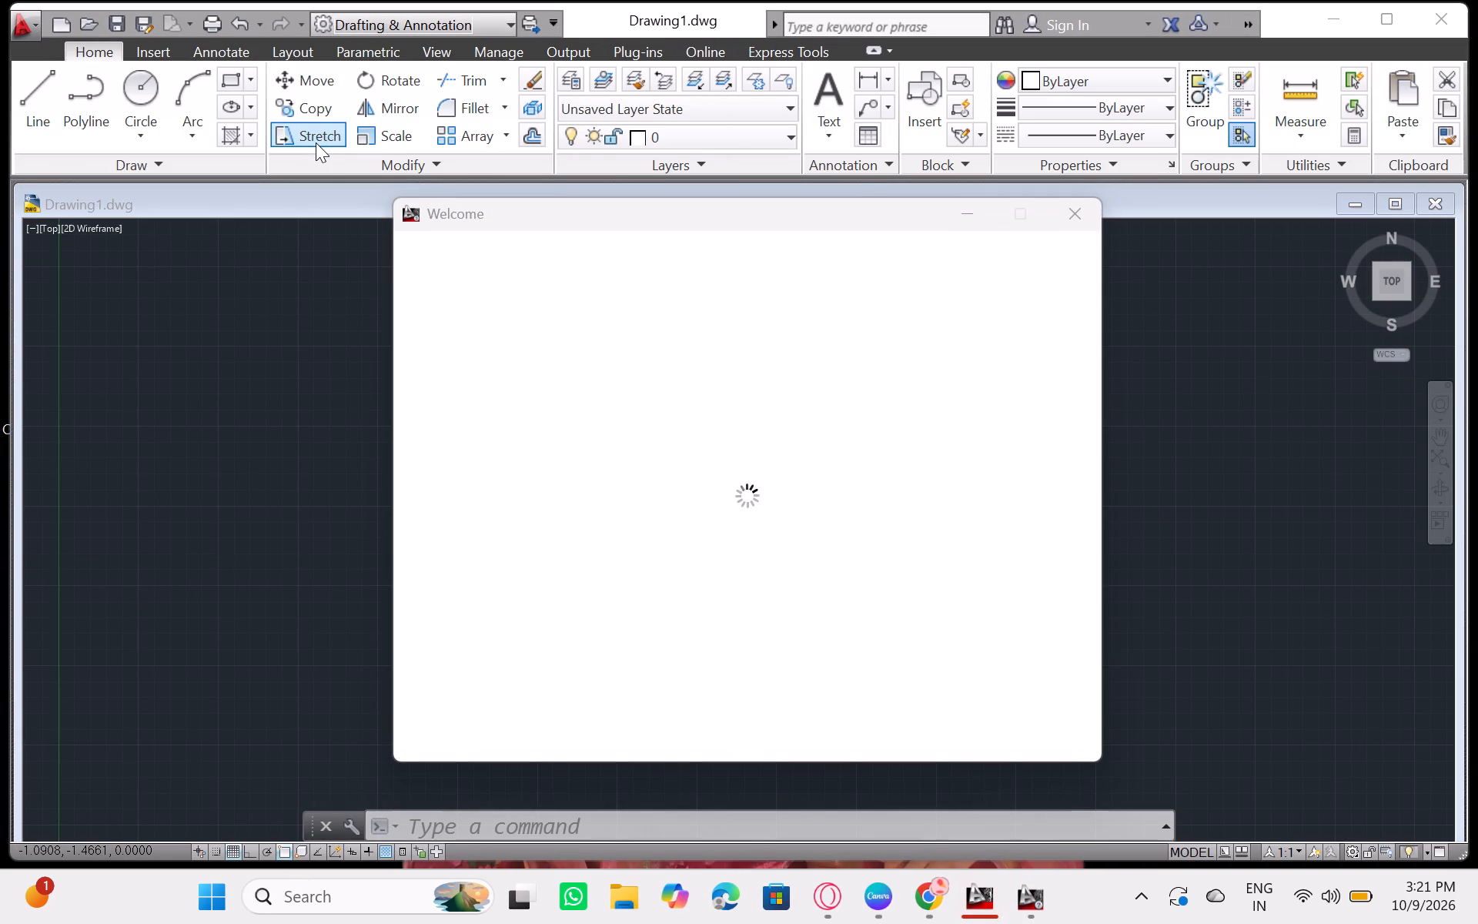
drag(816, 161, 1101, 190)
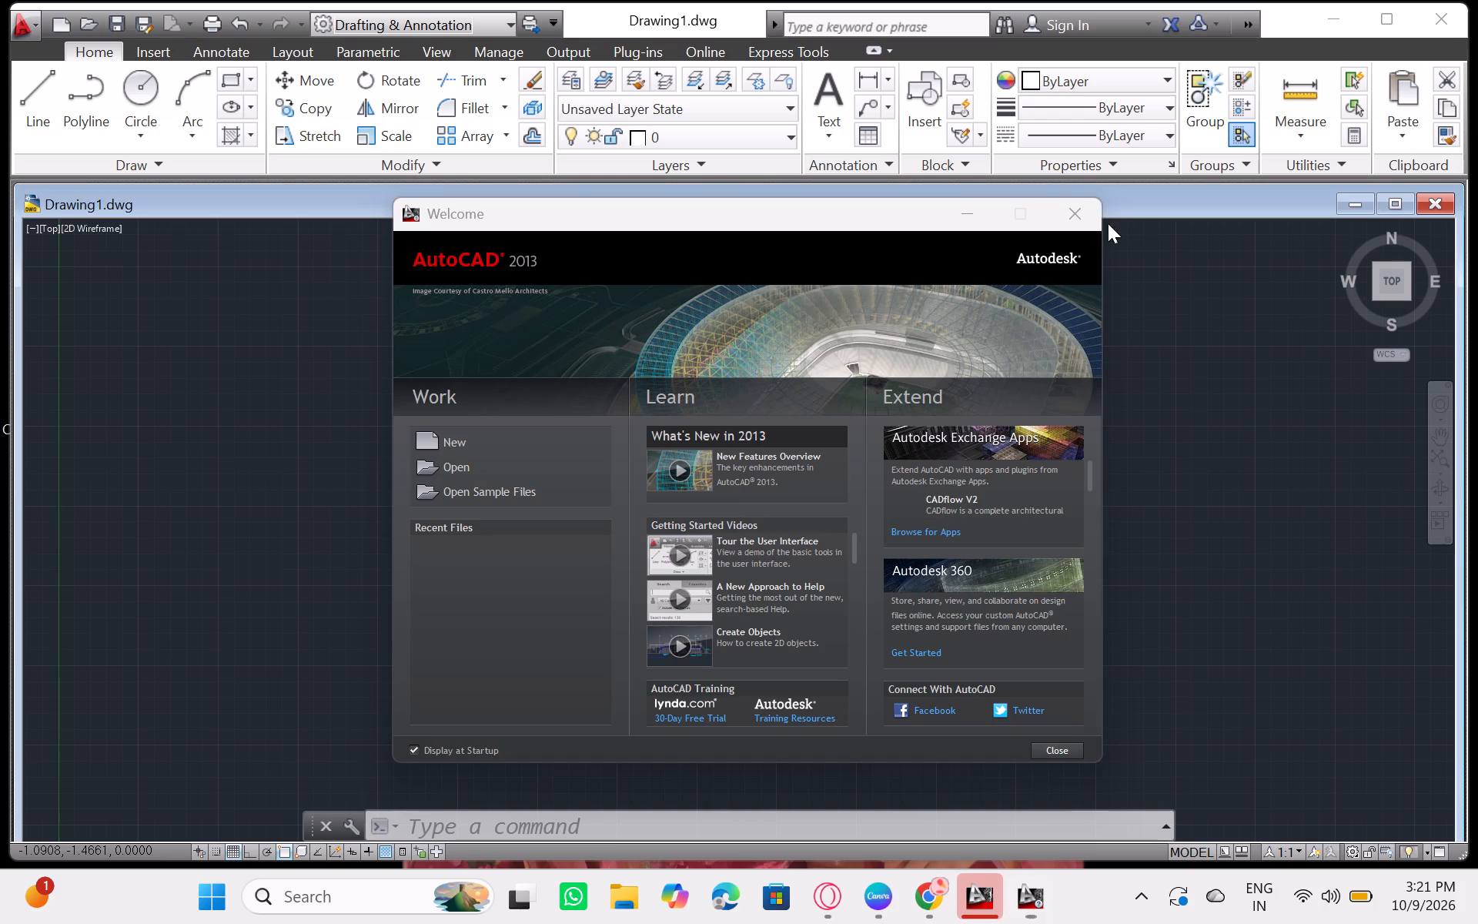
double_click(1082, 213)
drag(1082, 213, 1075, 219)
drag(994, 321, 863, 467)
drag(687, 584, 0, 0)
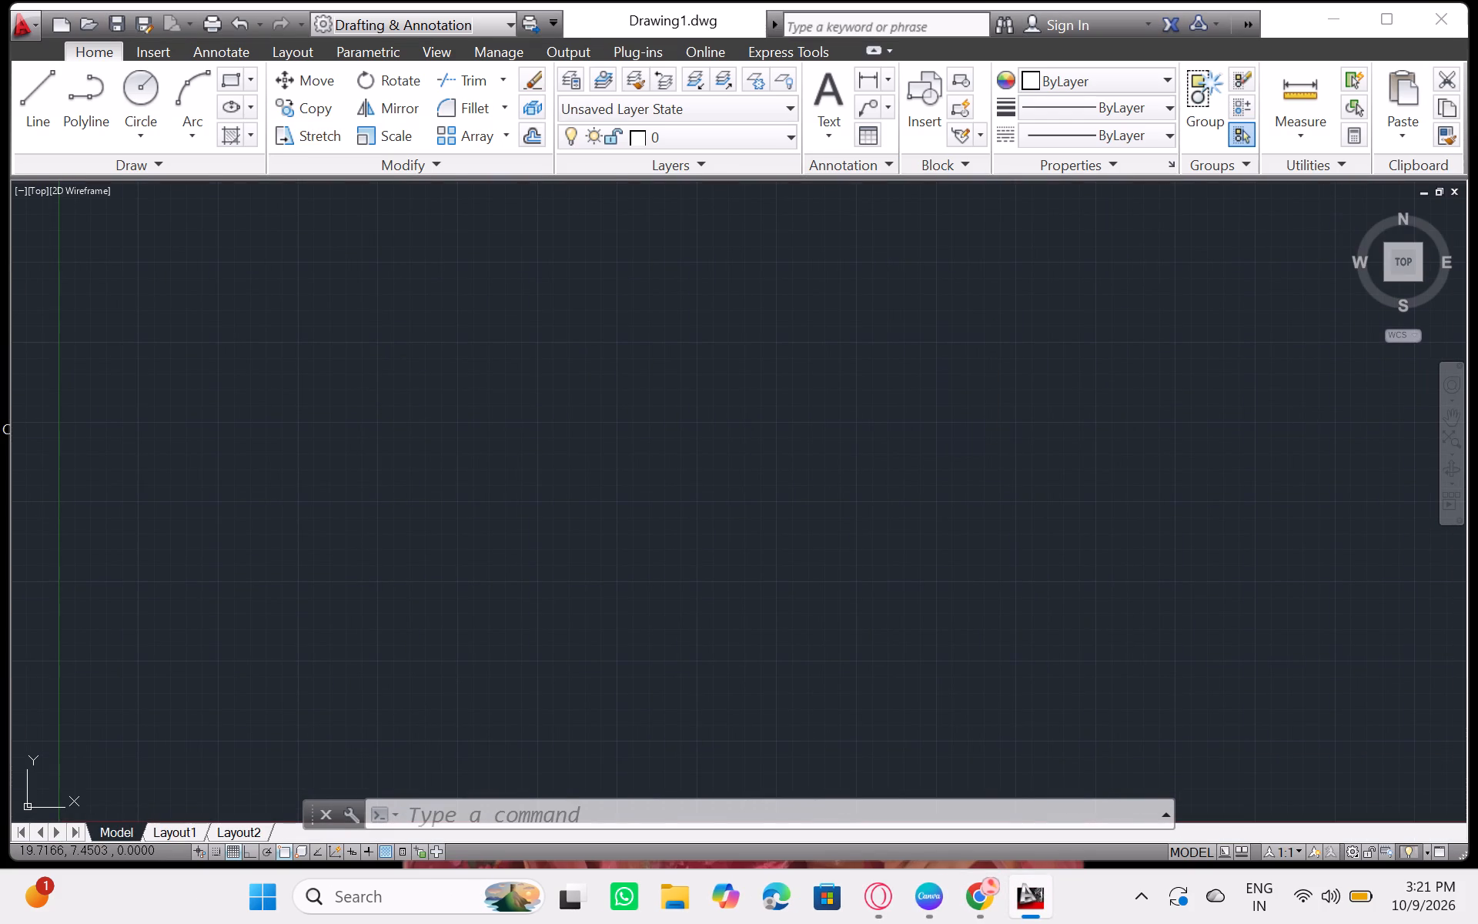
click(35, 23)
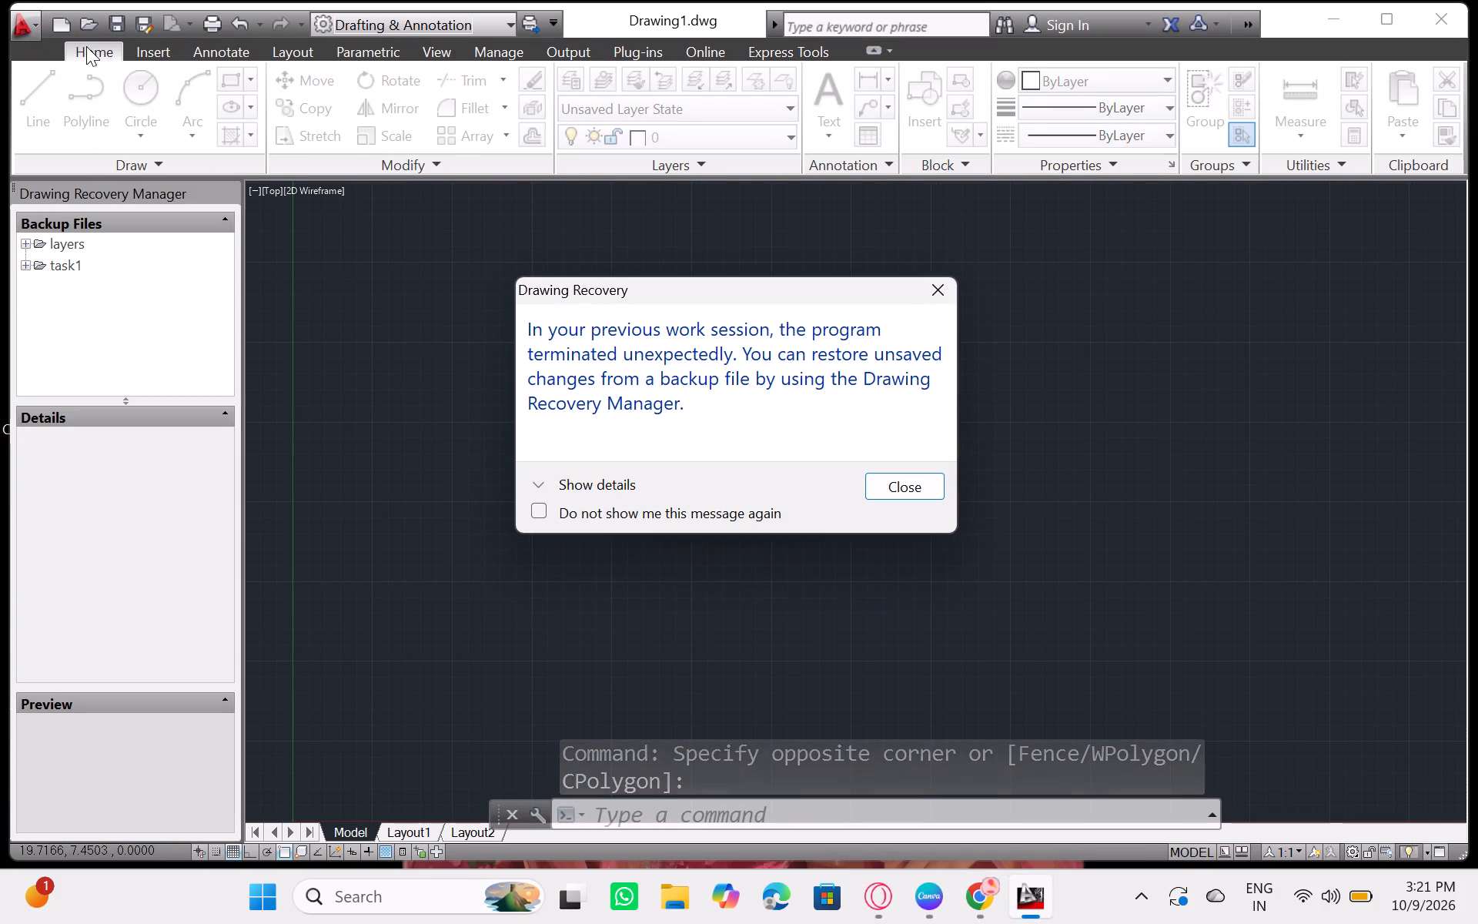
click(27, 18)
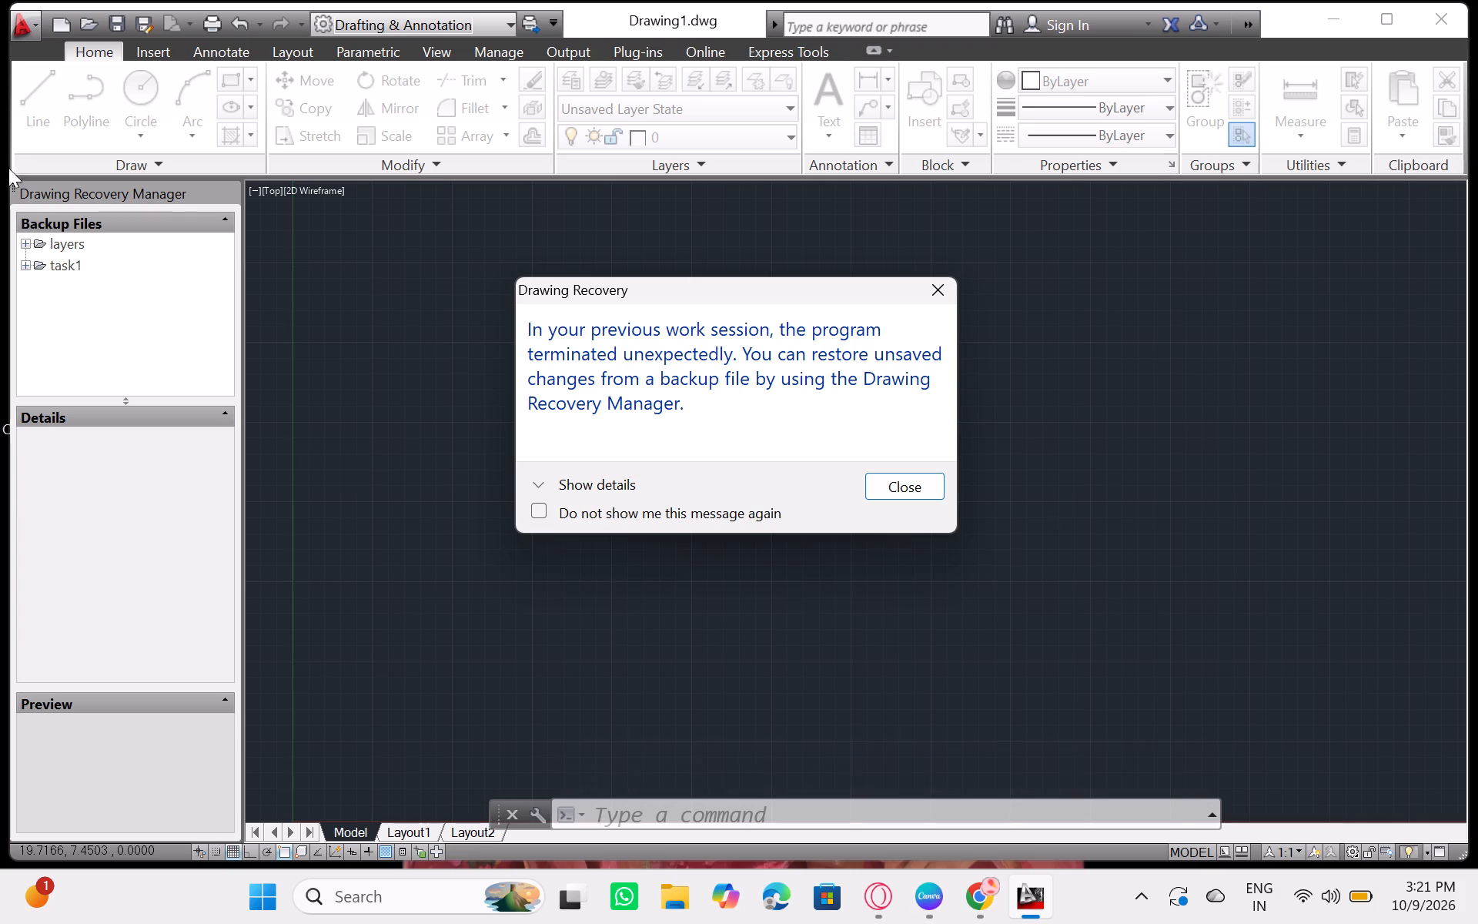
click(62, 260)
click(918, 484)
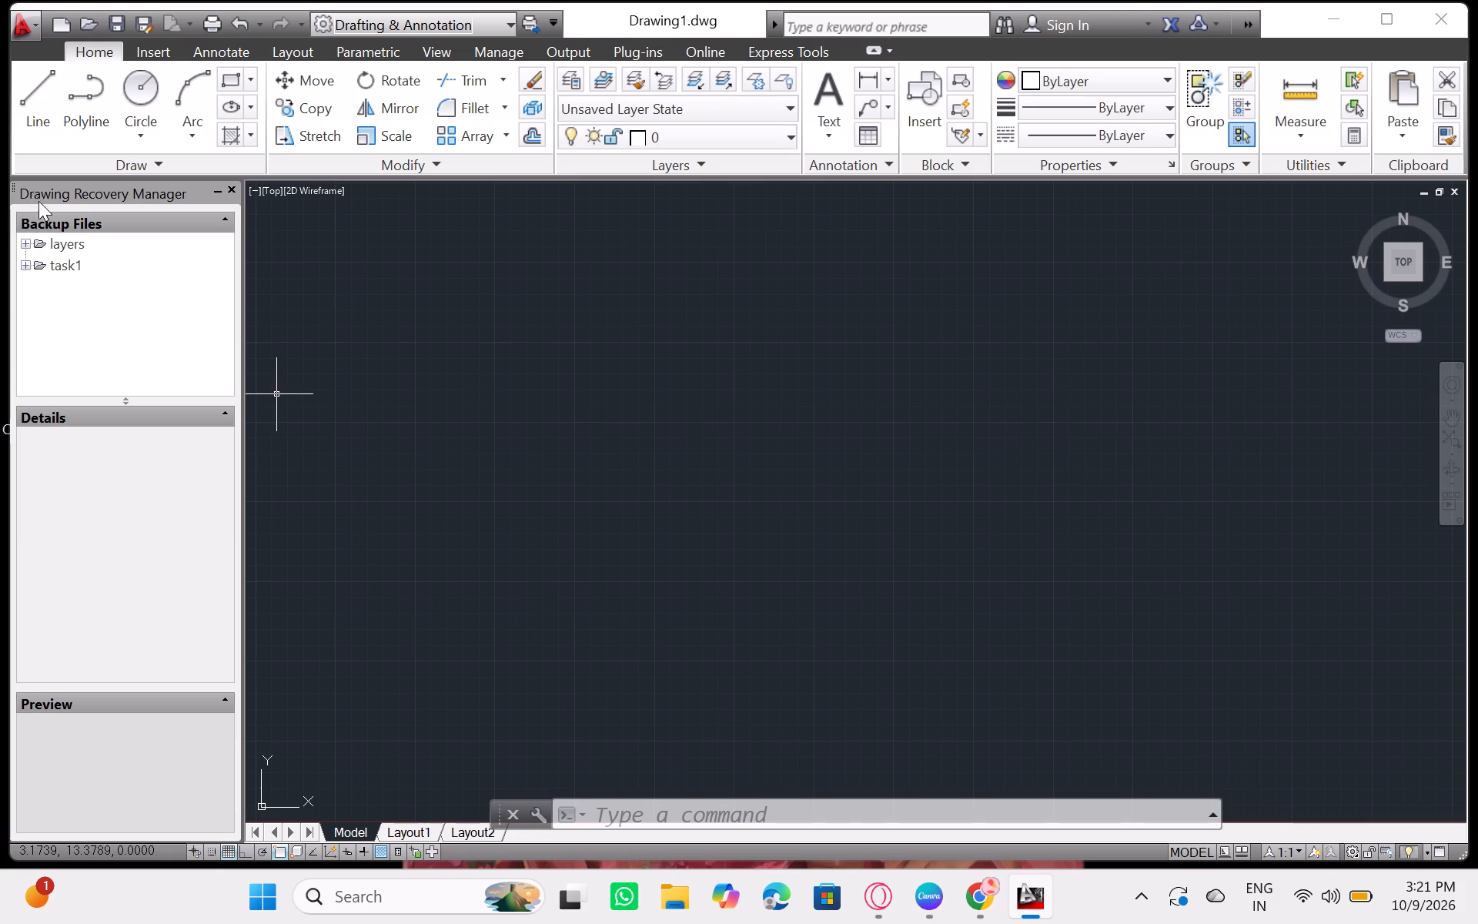
Expand the task1 entry among the backup files in the Drawing Recovery Manager and view its details.
click(65, 265)
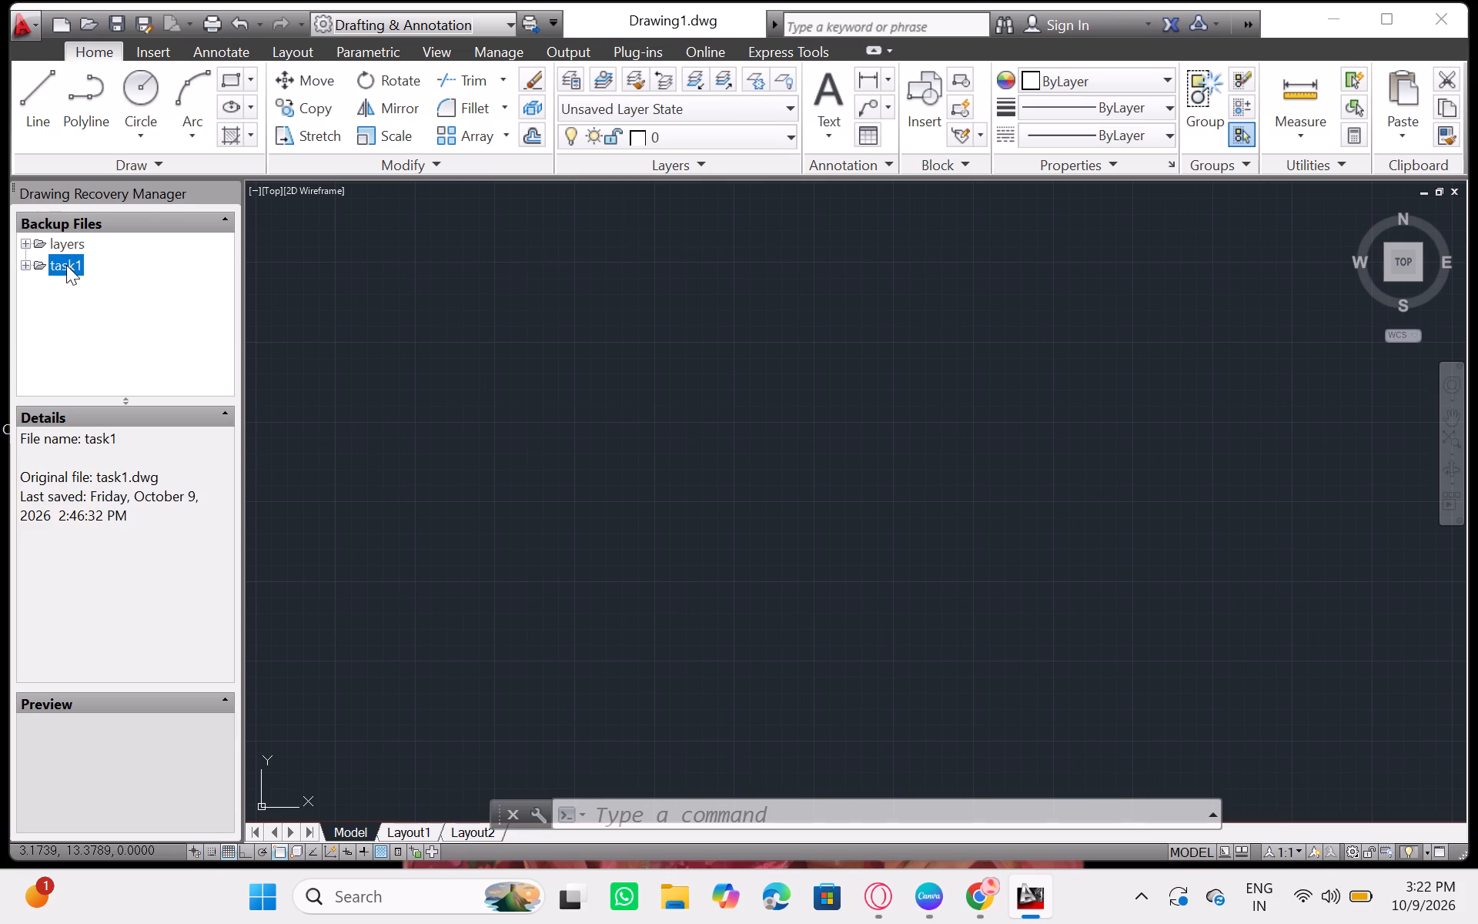
click(66, 265)
double_click(40, 261)
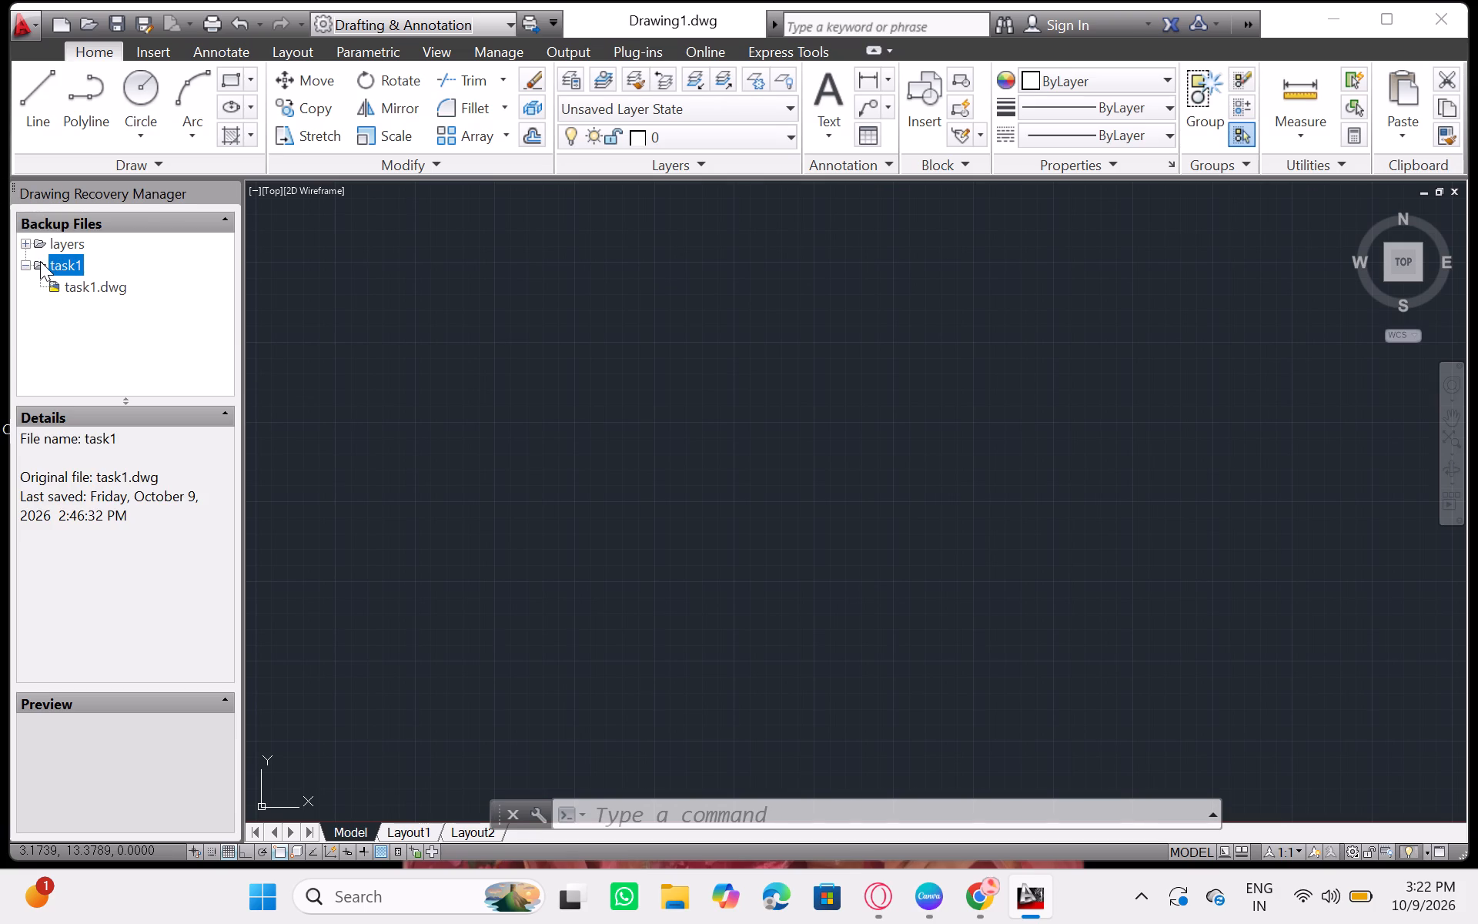
click(48, 271)
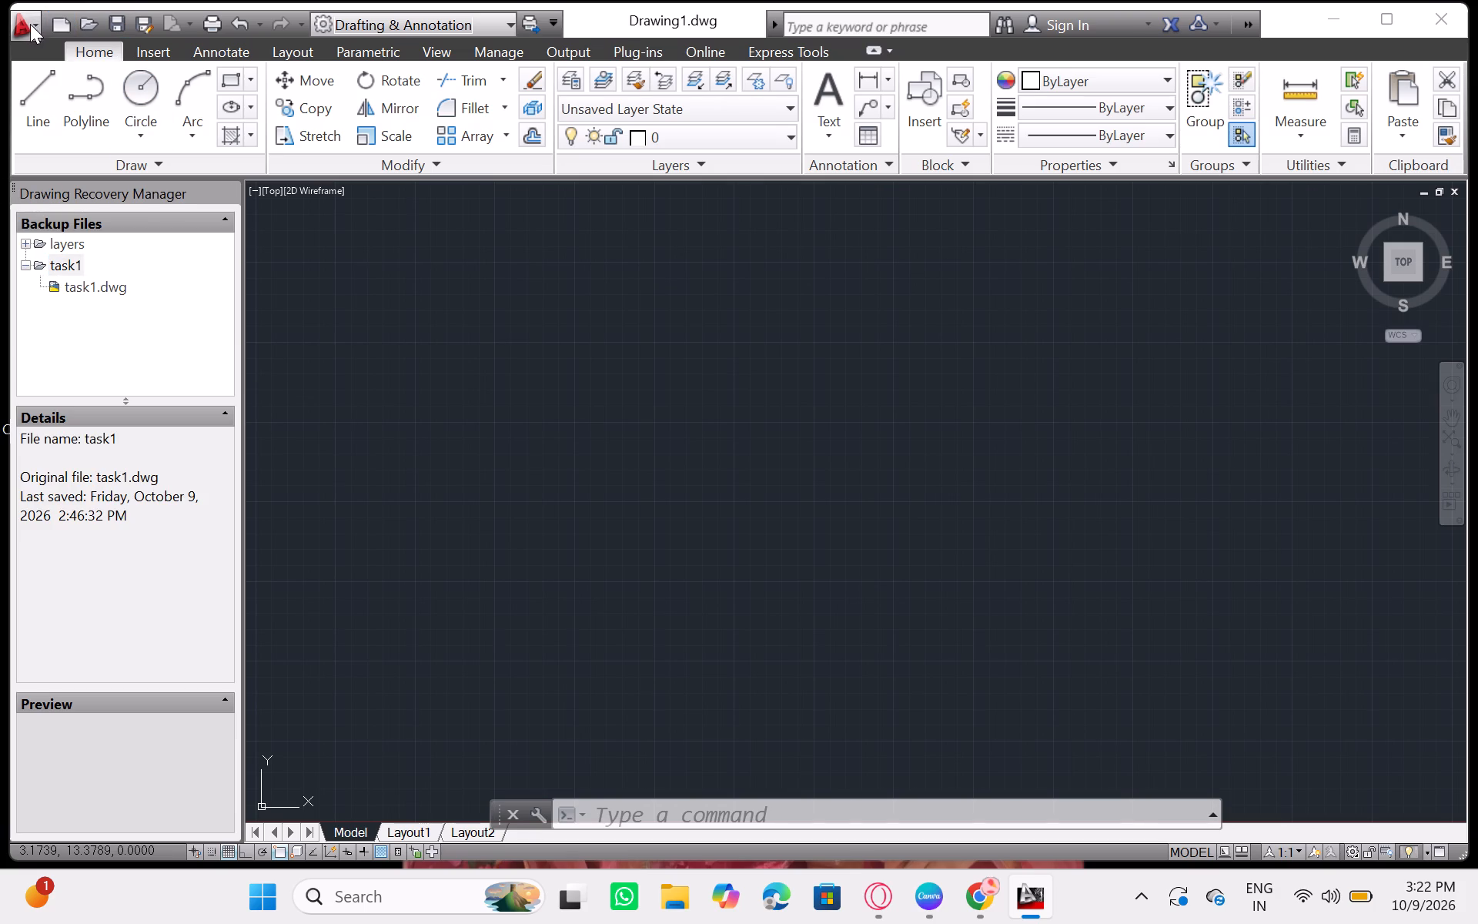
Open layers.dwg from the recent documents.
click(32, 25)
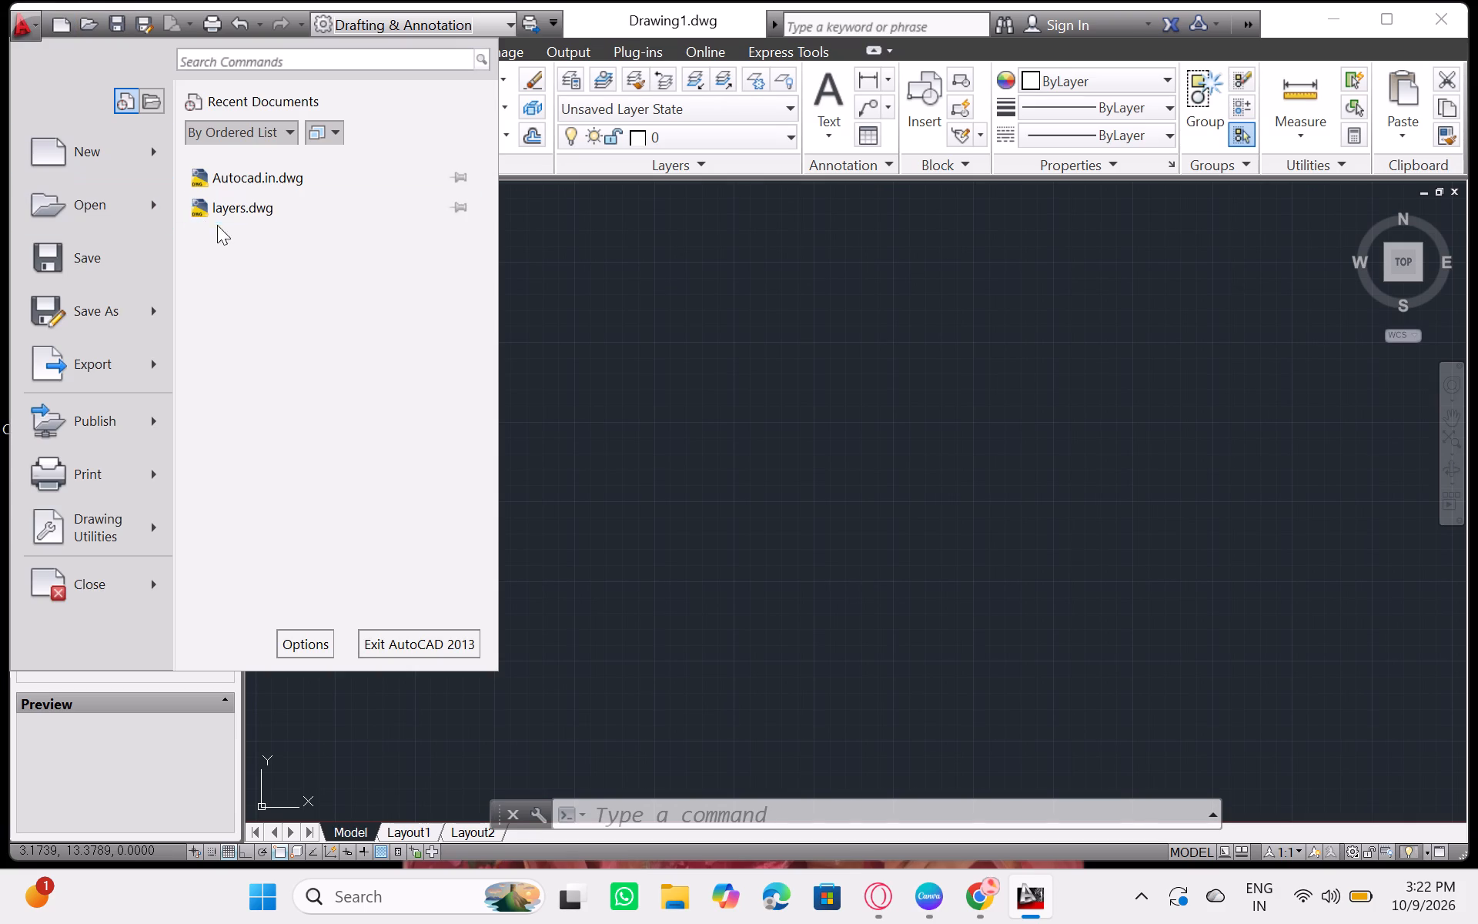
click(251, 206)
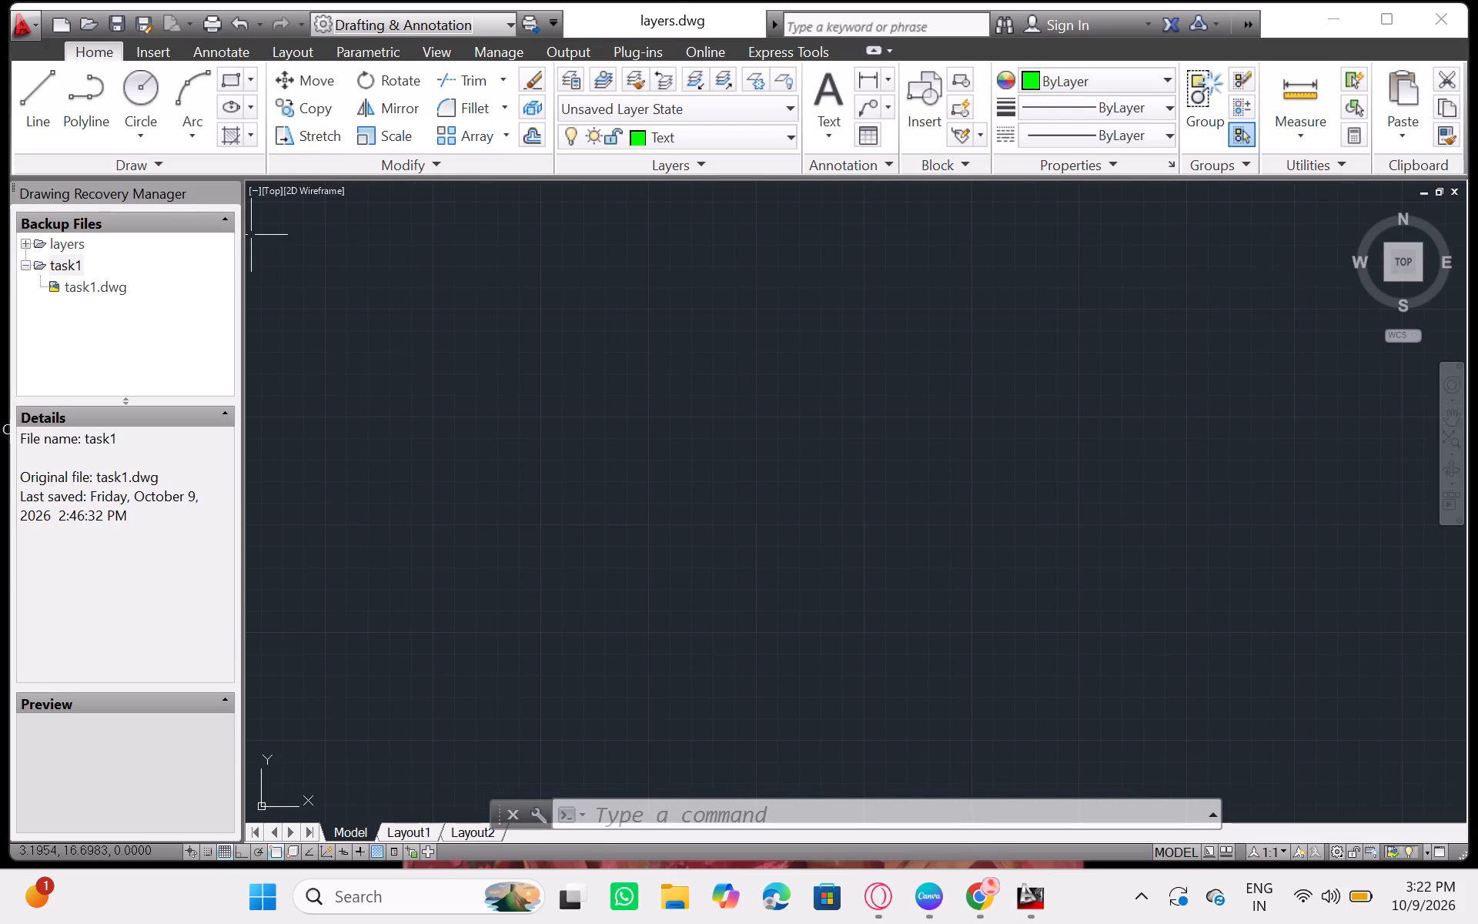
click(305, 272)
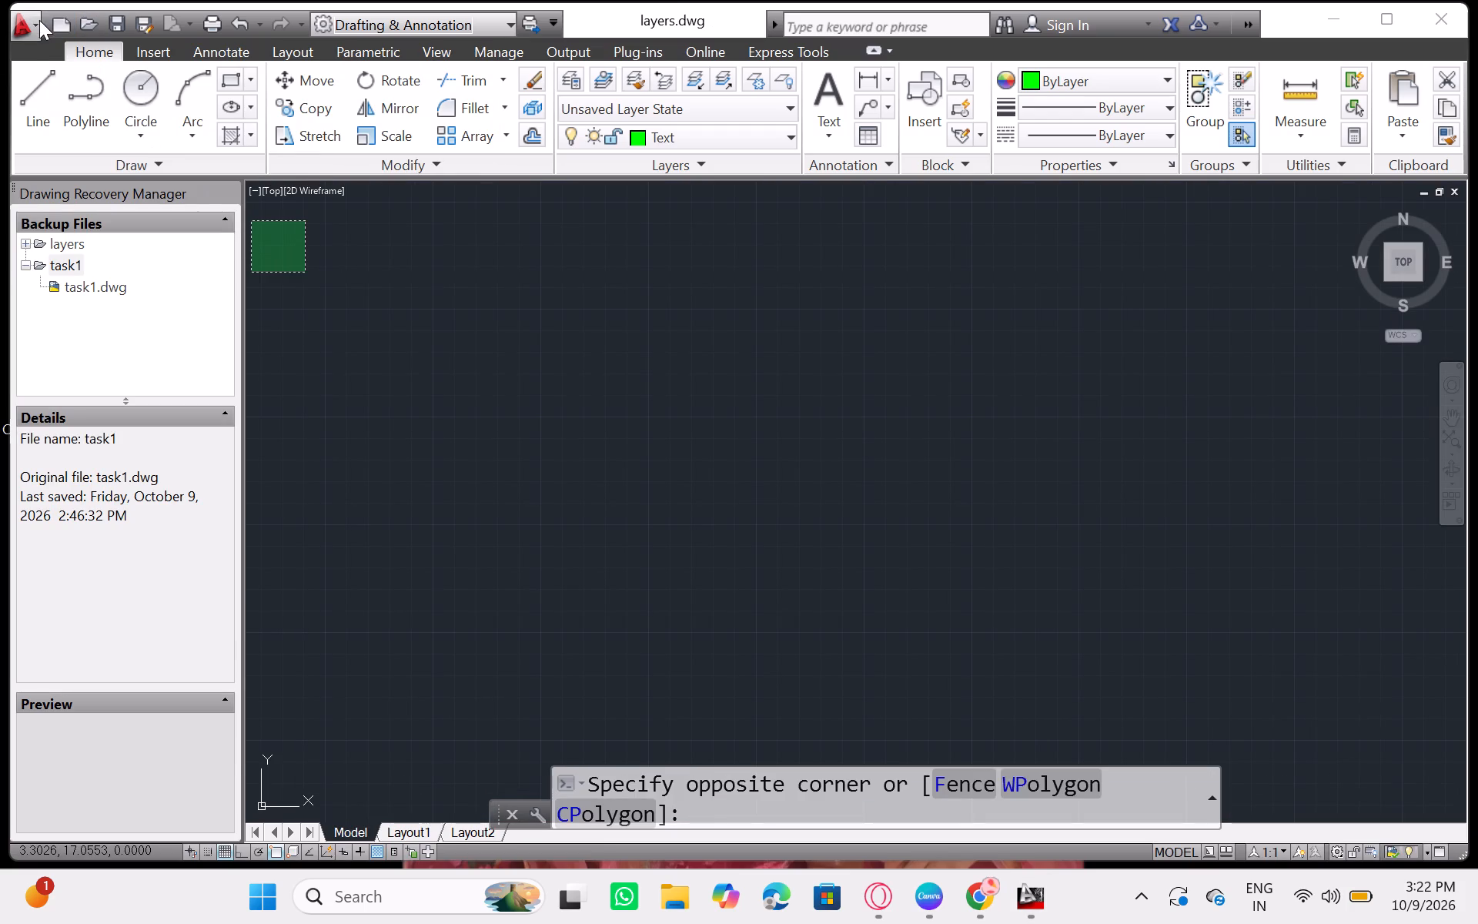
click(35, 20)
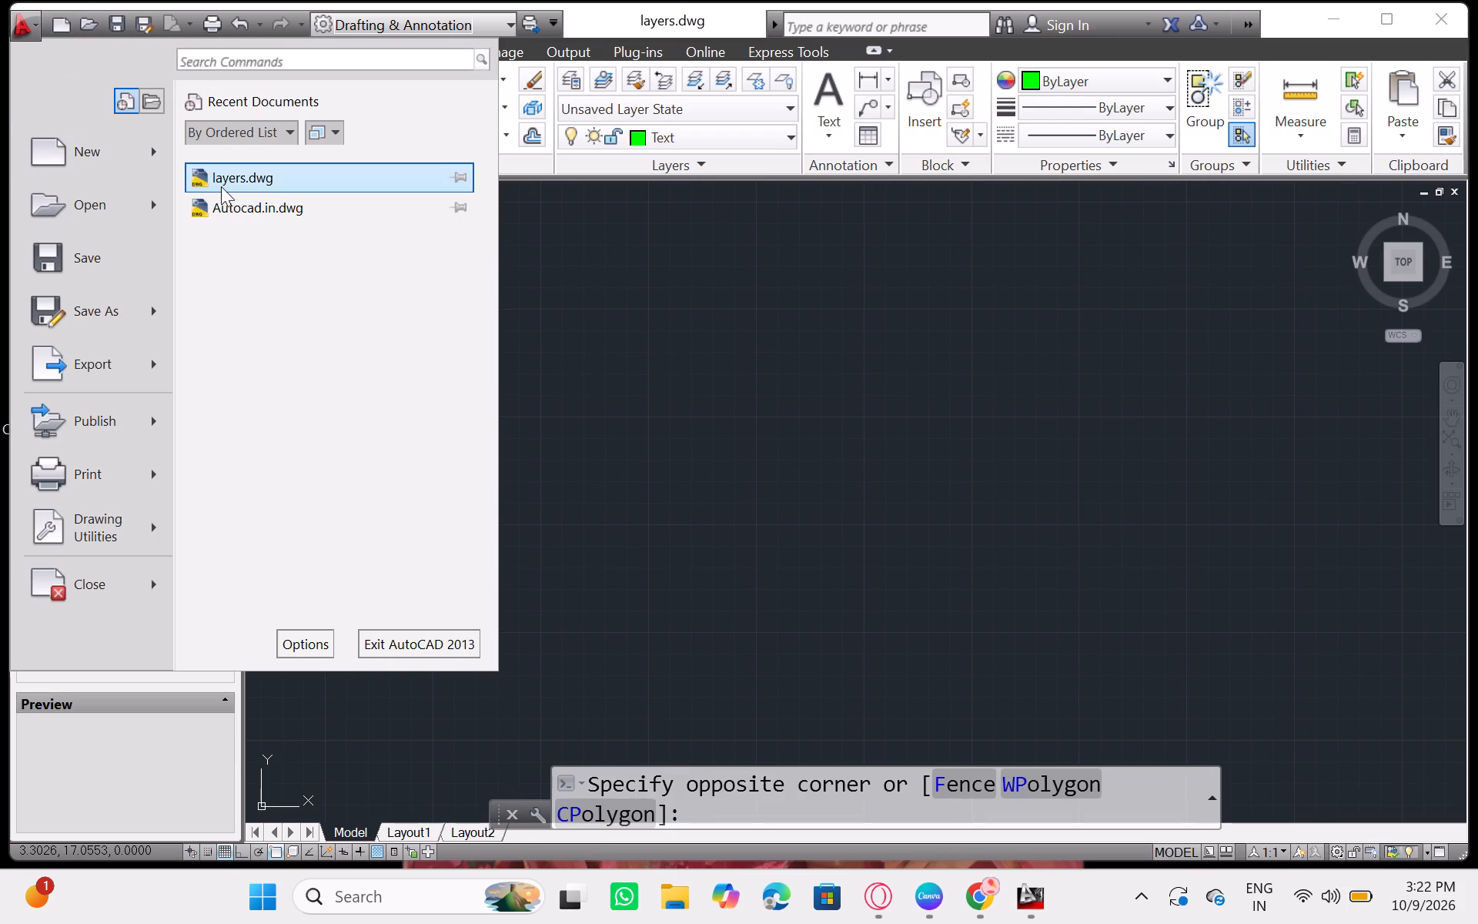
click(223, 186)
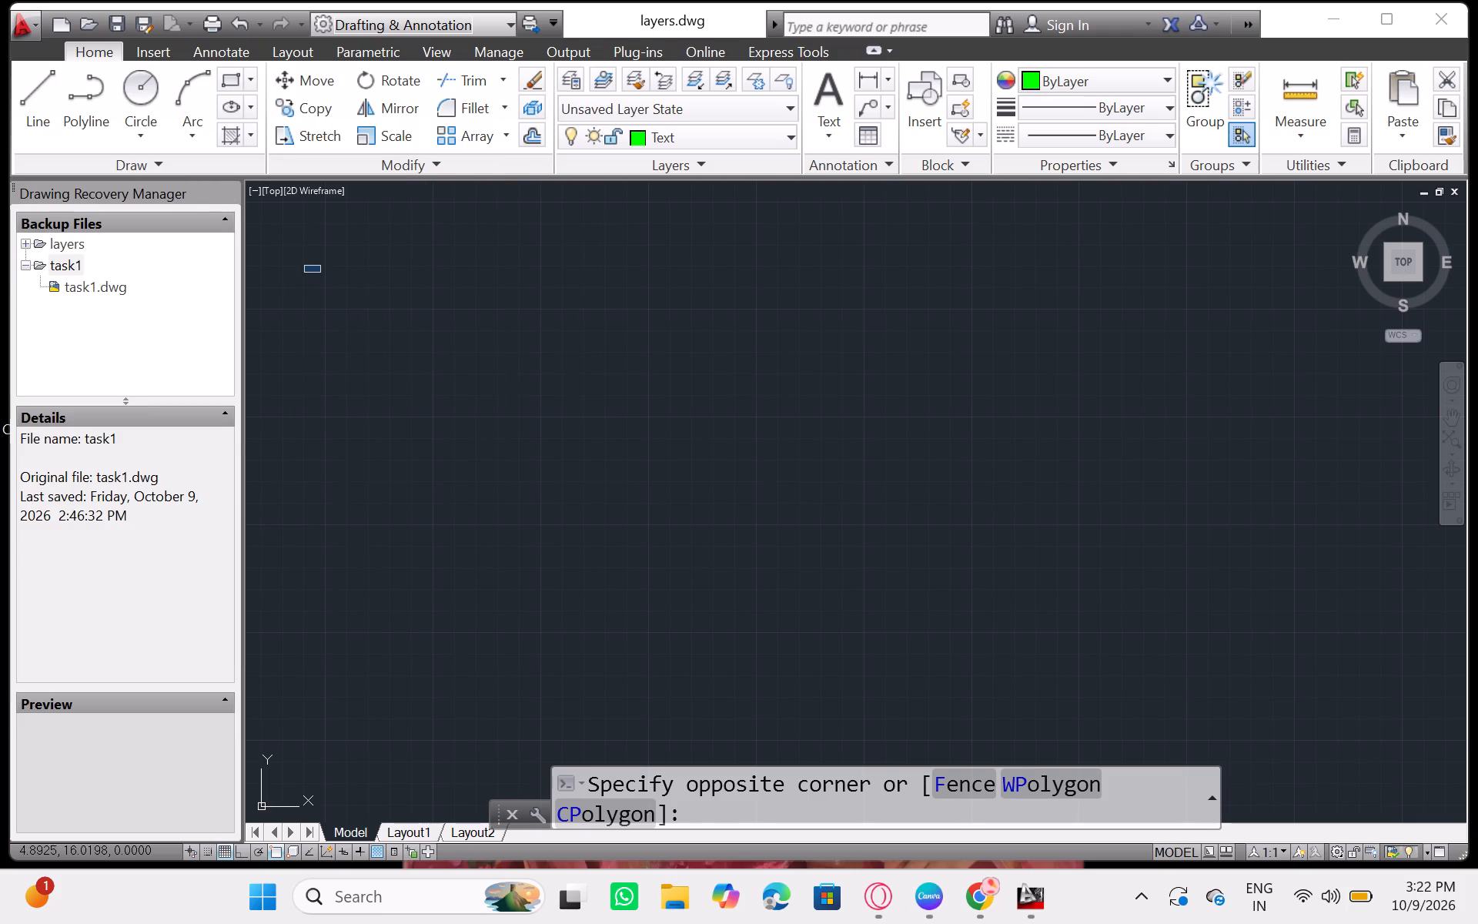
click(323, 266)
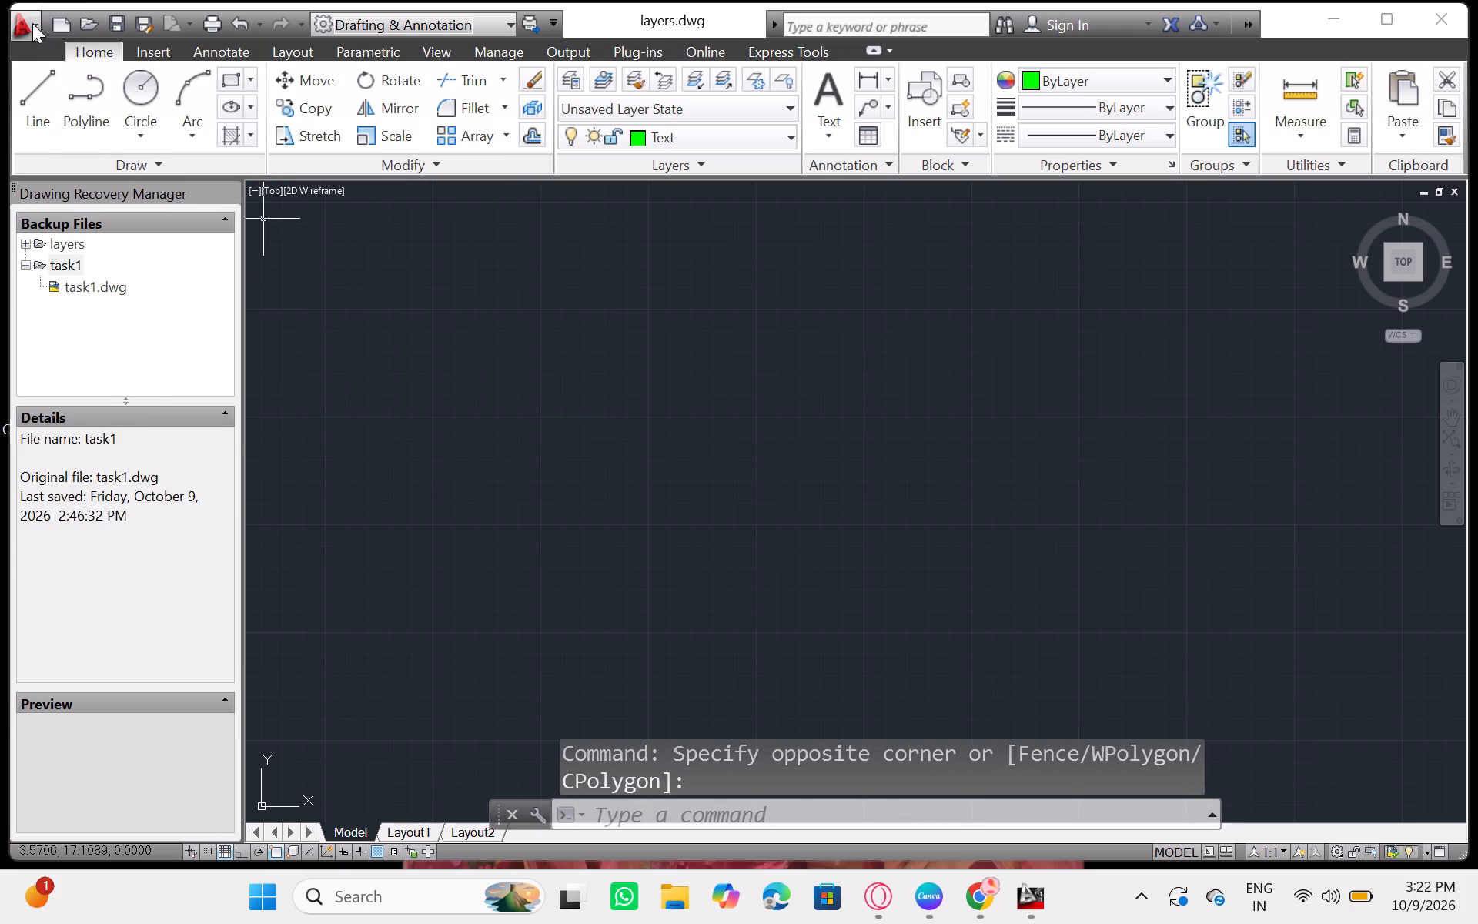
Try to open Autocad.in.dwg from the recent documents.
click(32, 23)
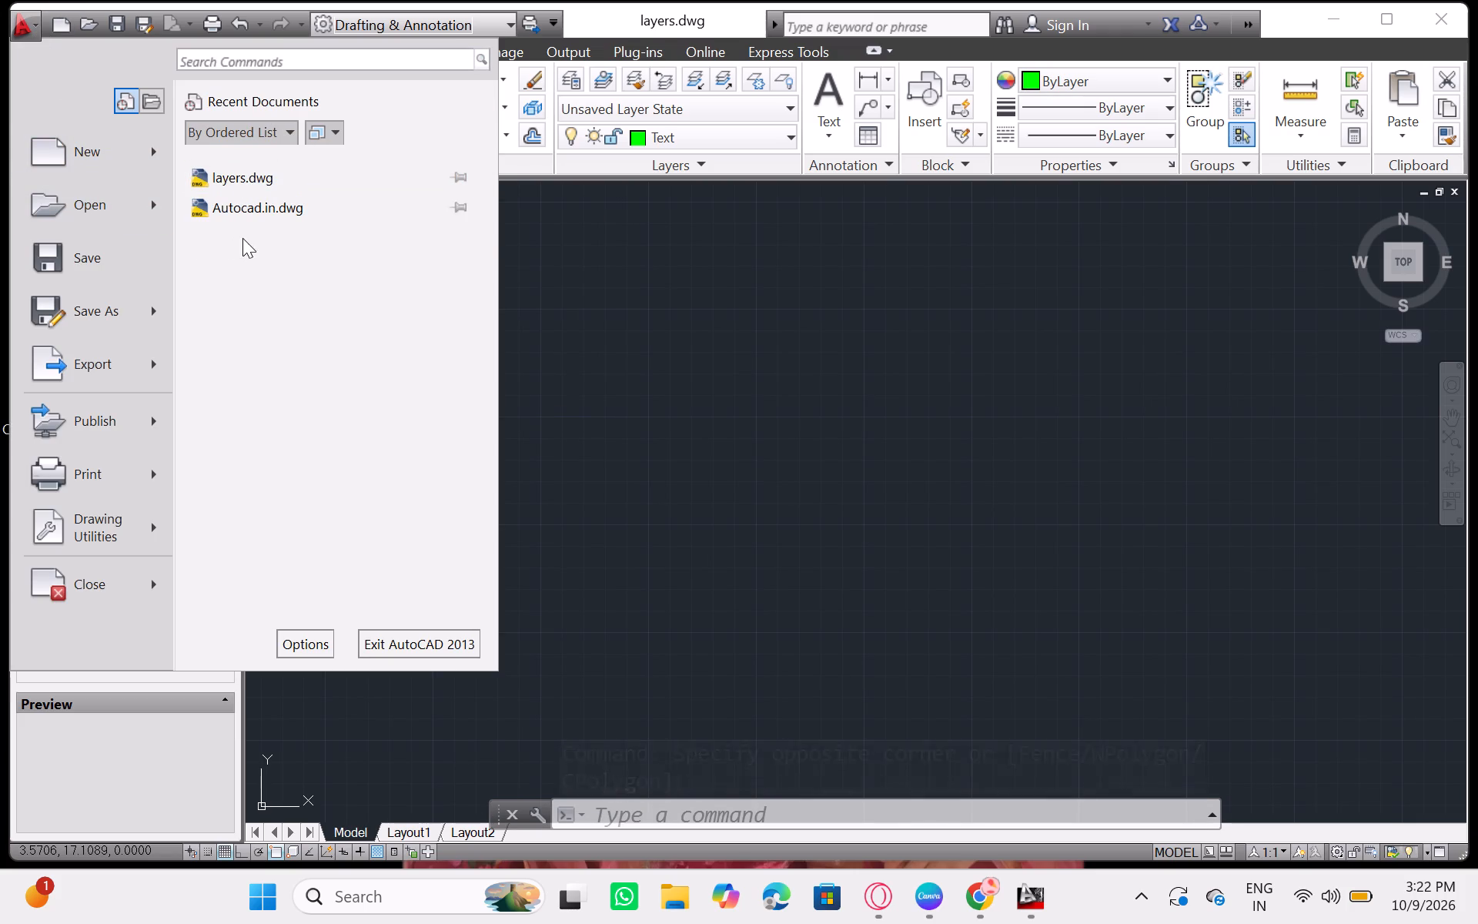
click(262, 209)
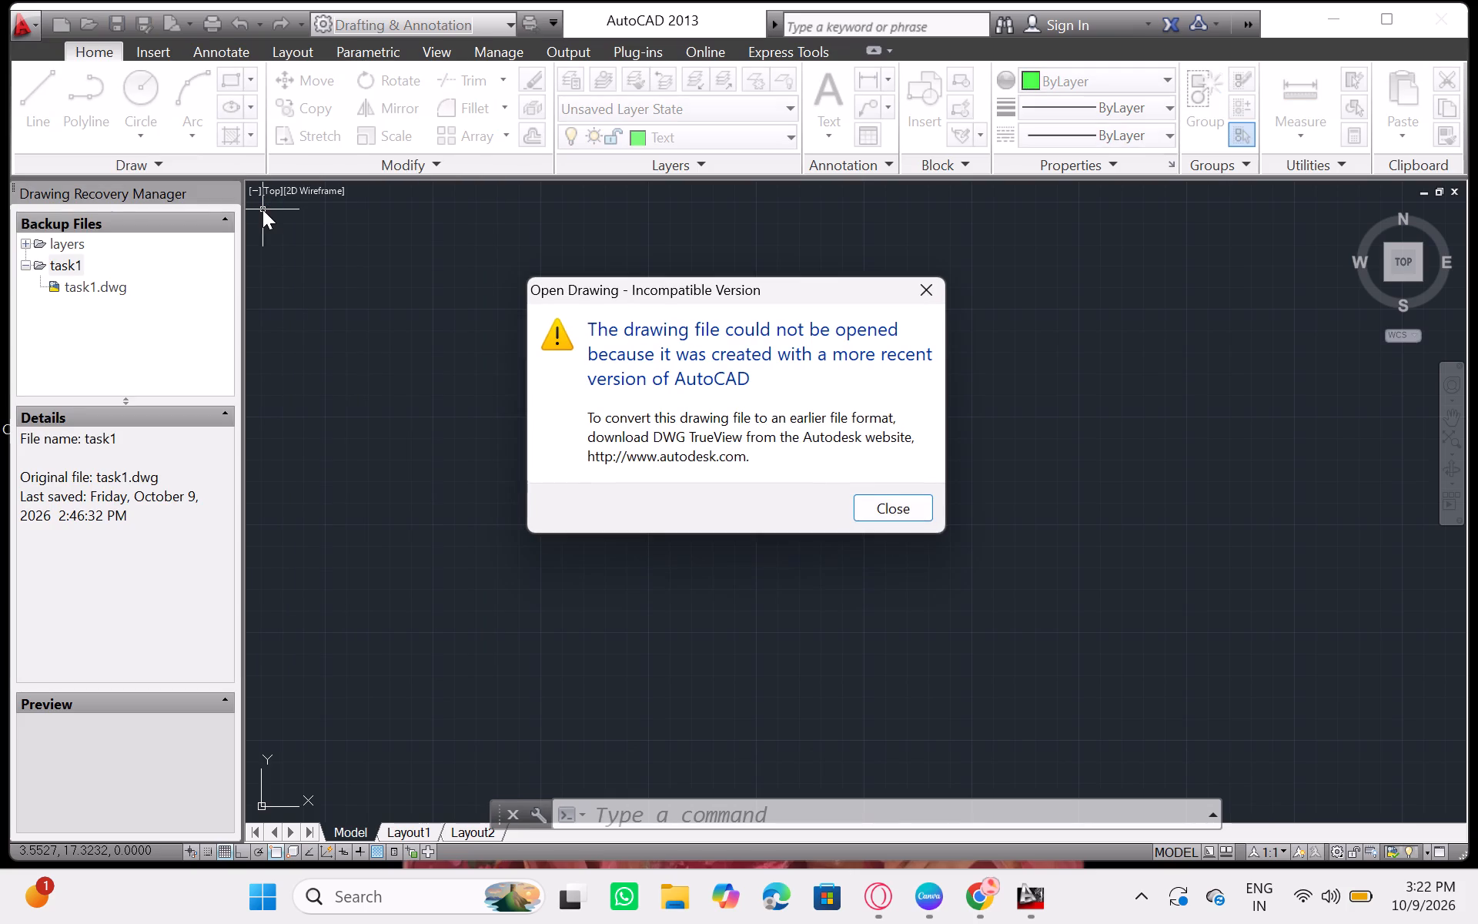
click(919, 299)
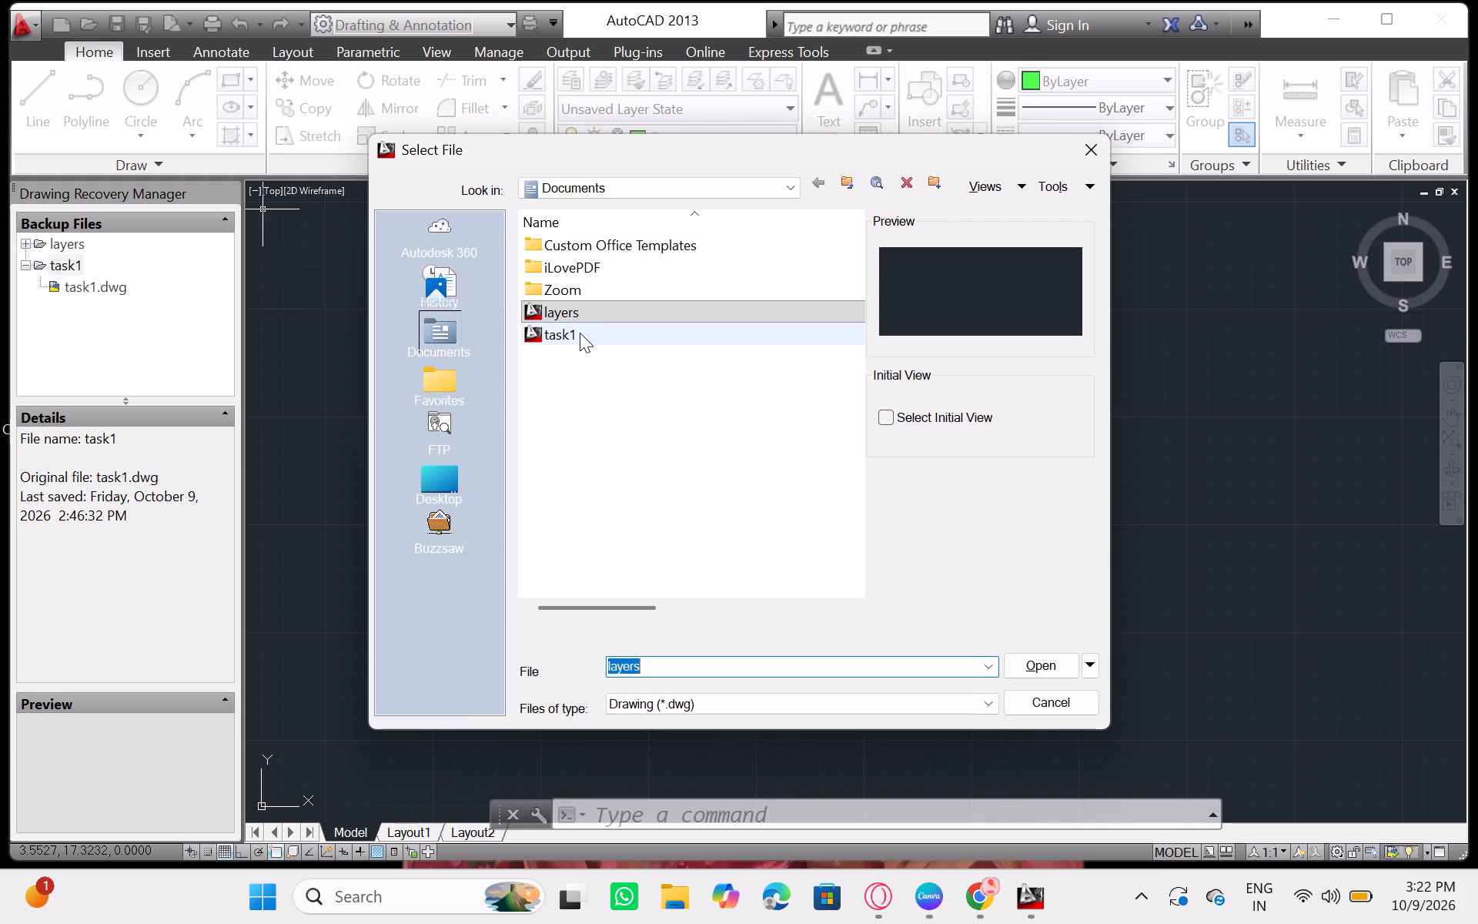
Open the task1 drawing from the Documents folder.
click(579, 333)
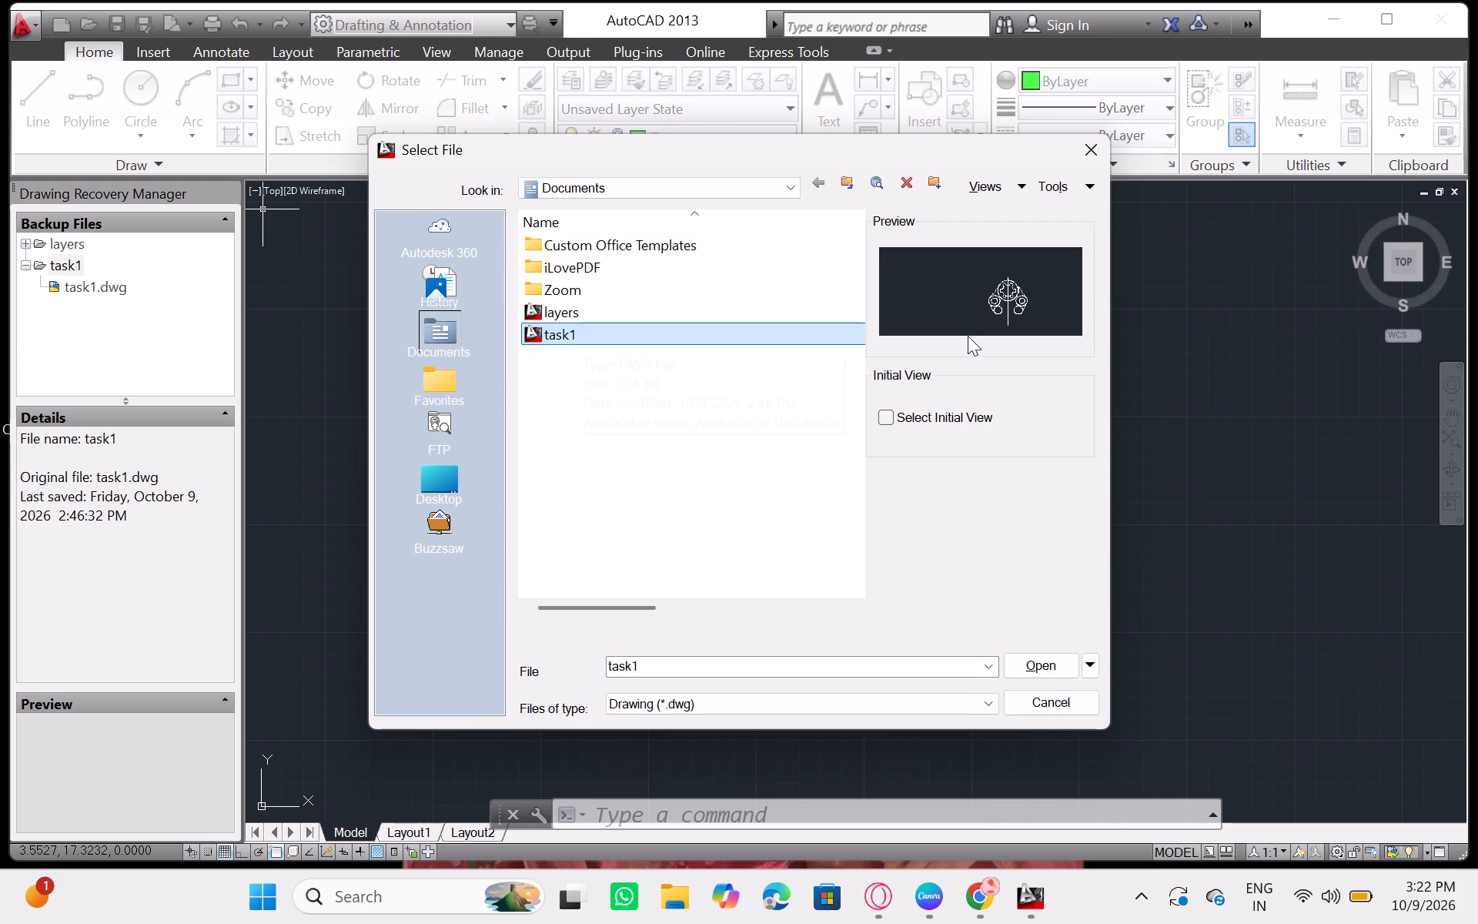
click(968, 315)
double_click(969, 314)
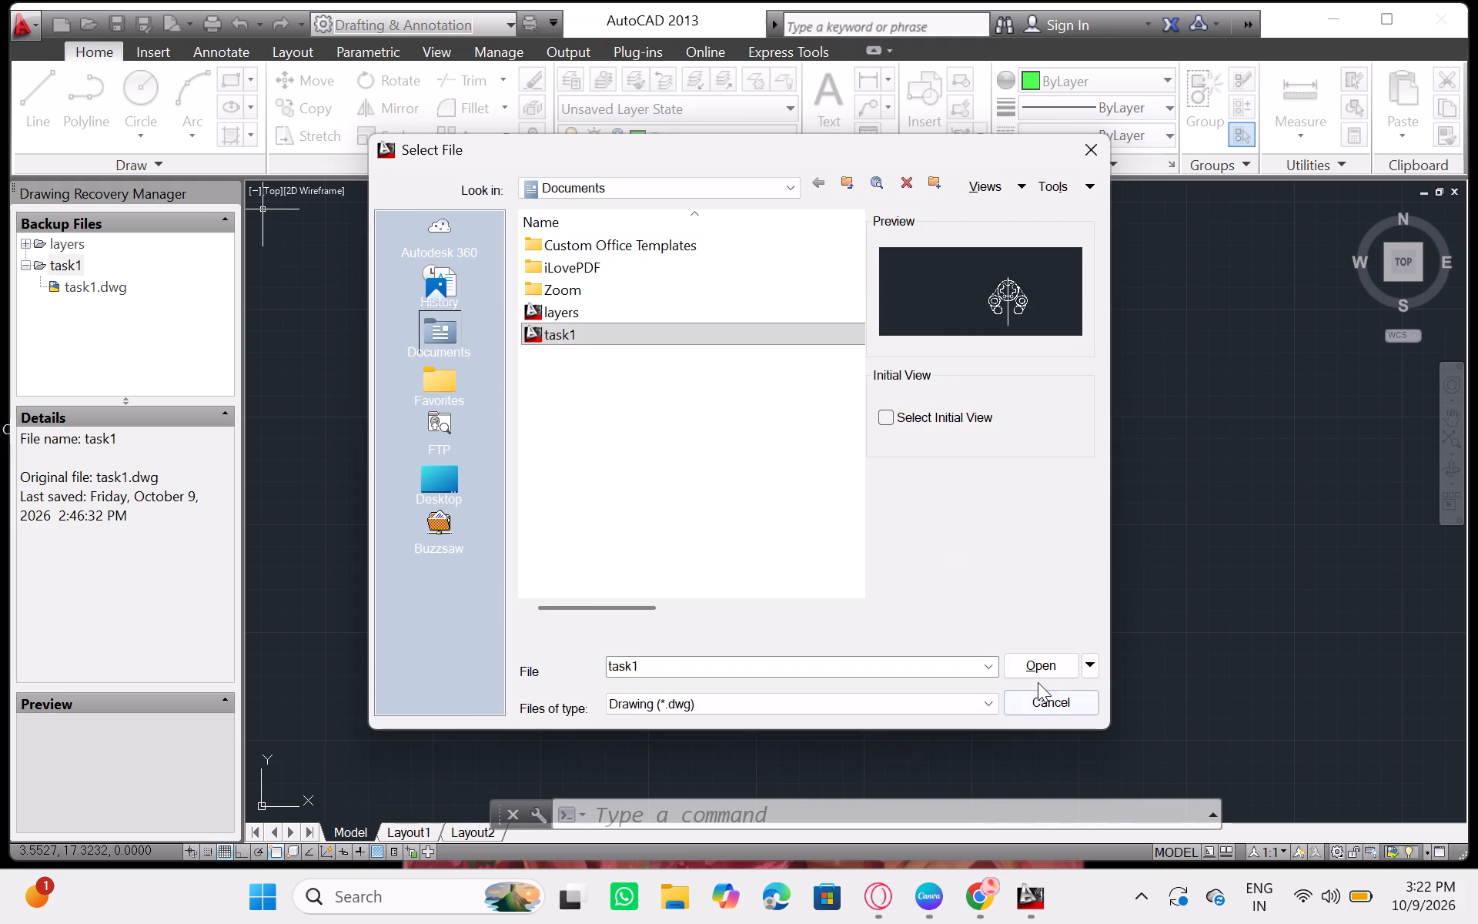
click(1043, 662)
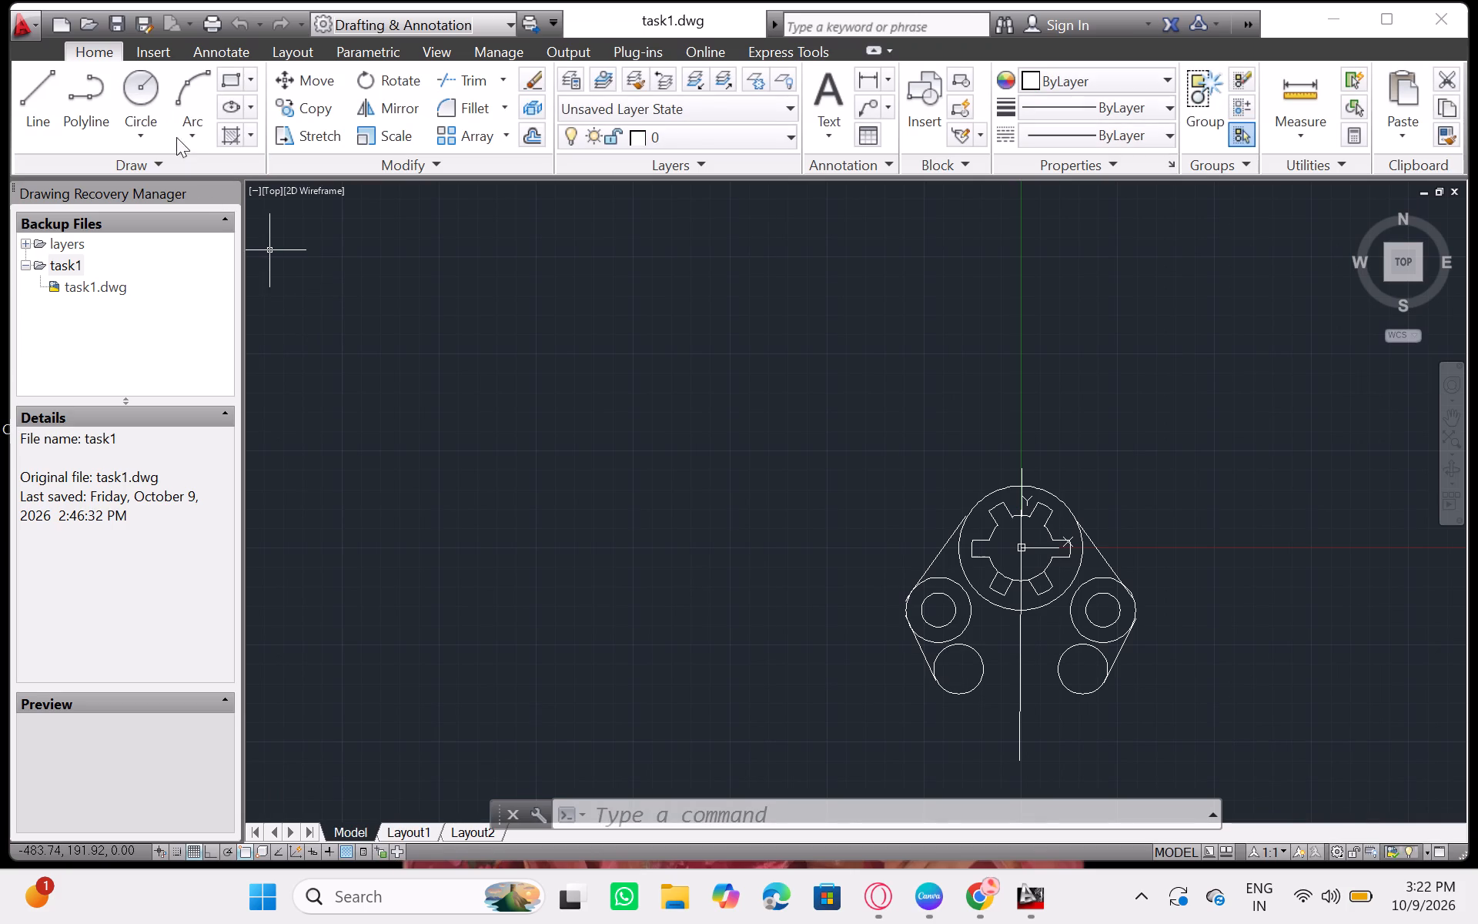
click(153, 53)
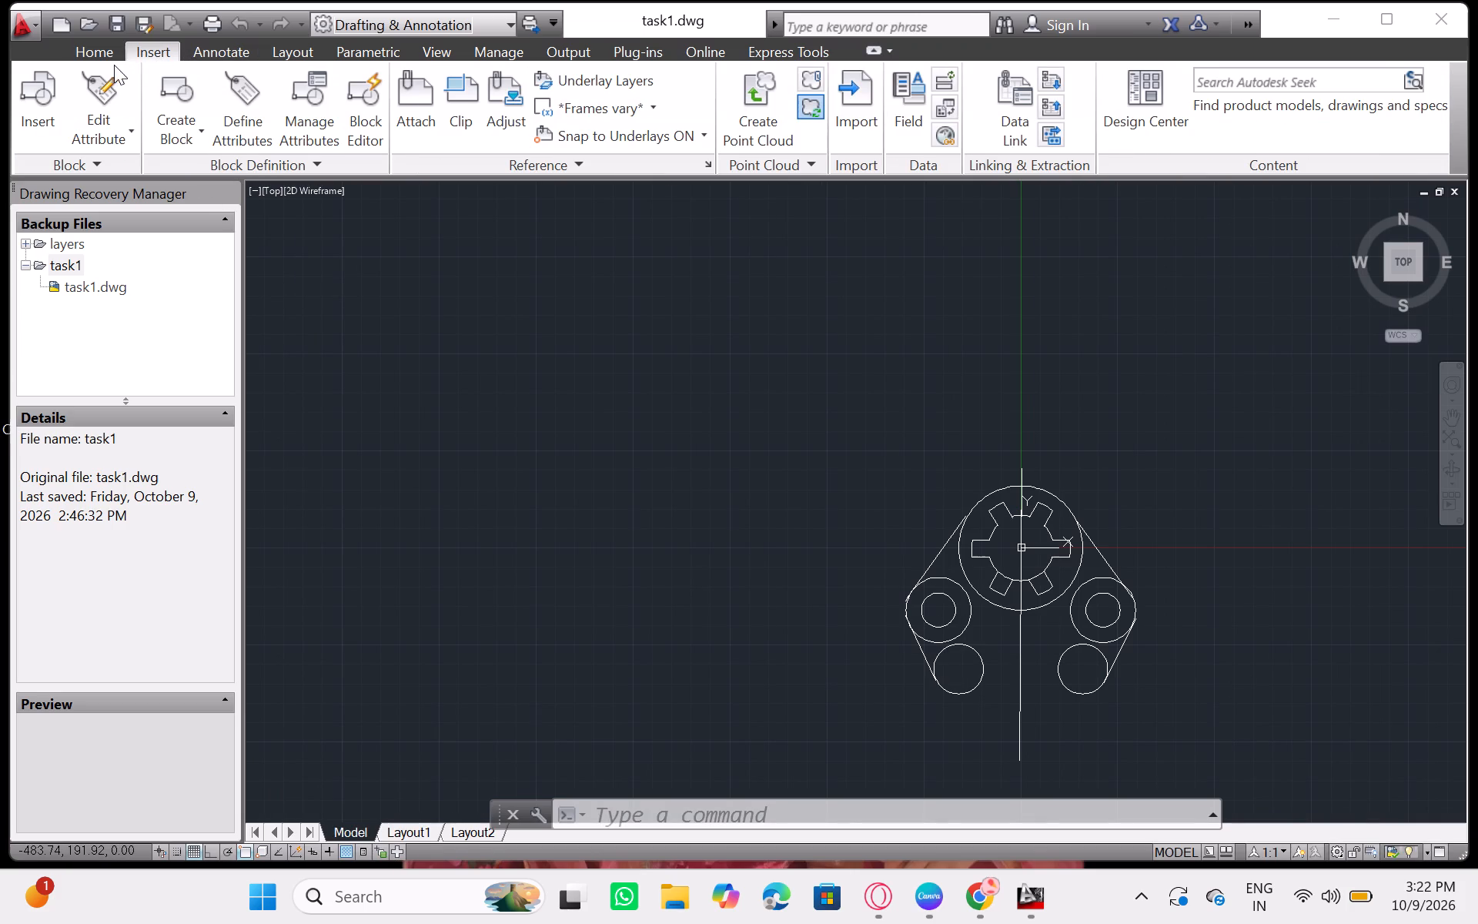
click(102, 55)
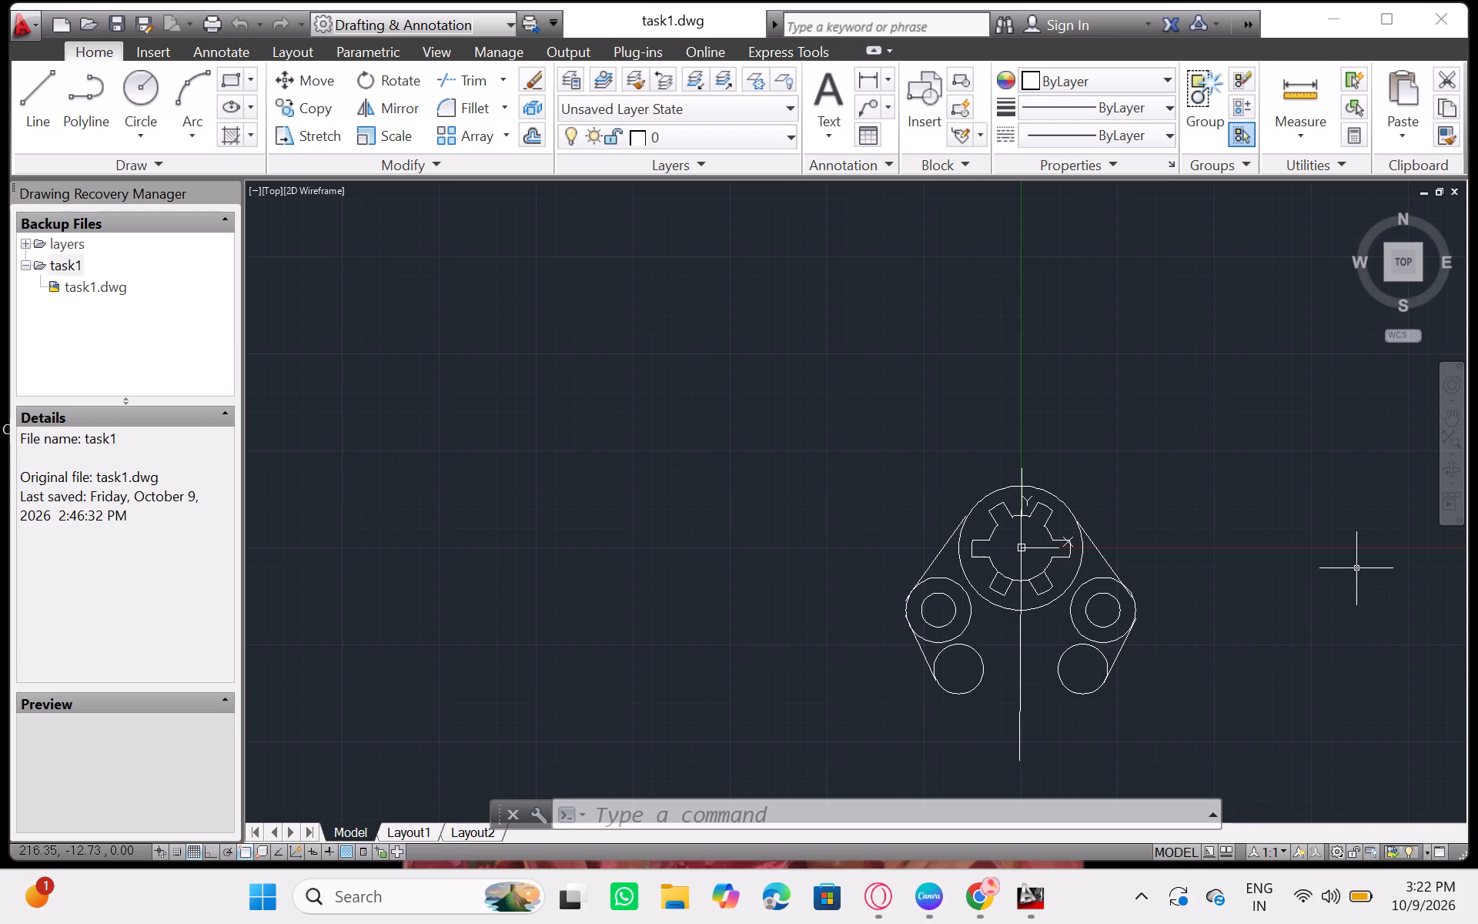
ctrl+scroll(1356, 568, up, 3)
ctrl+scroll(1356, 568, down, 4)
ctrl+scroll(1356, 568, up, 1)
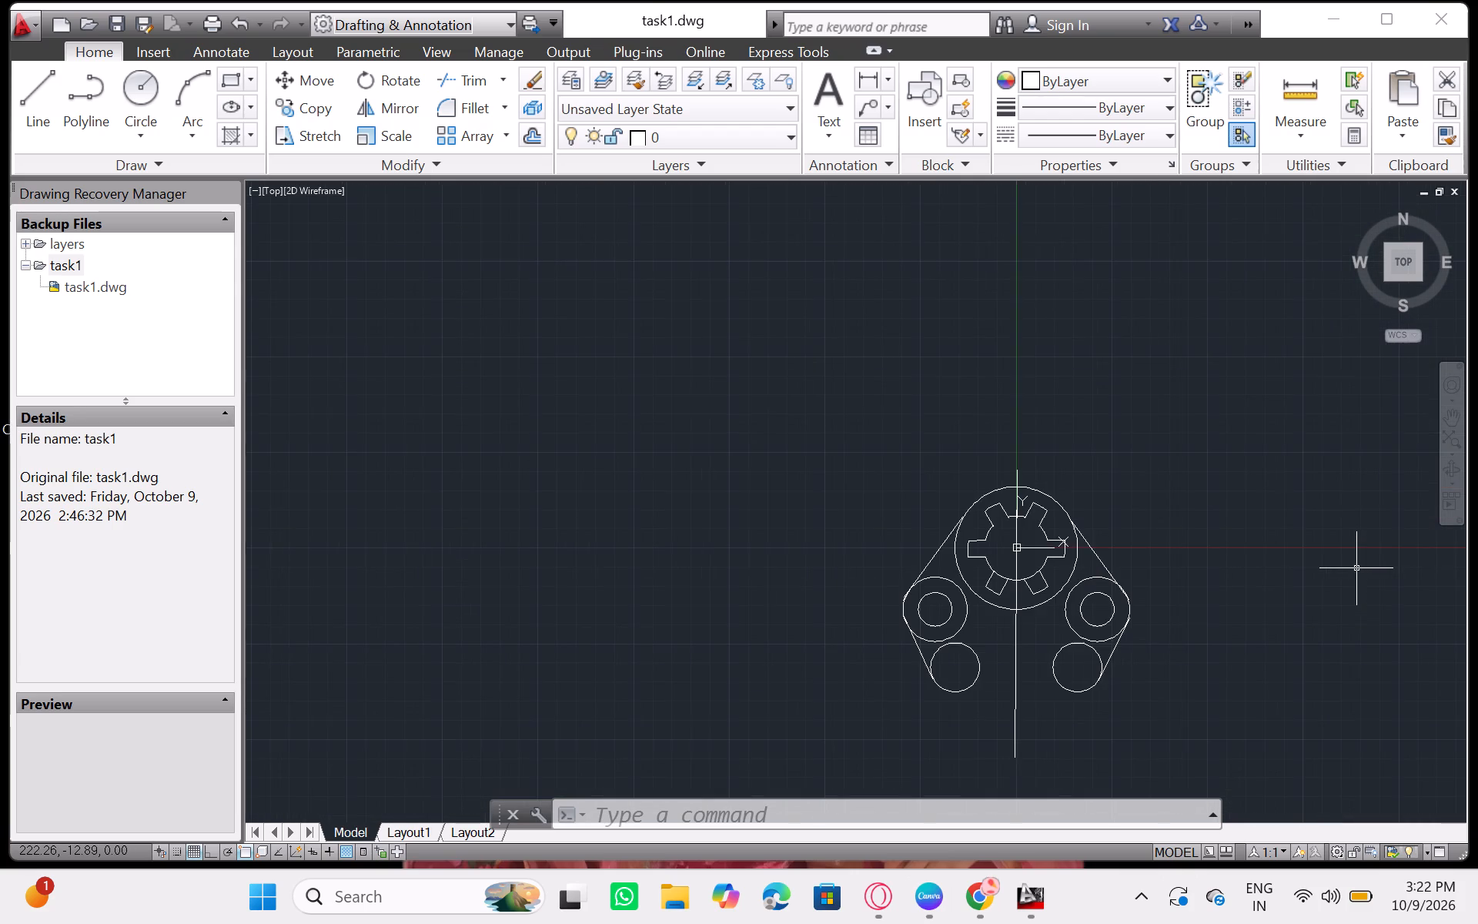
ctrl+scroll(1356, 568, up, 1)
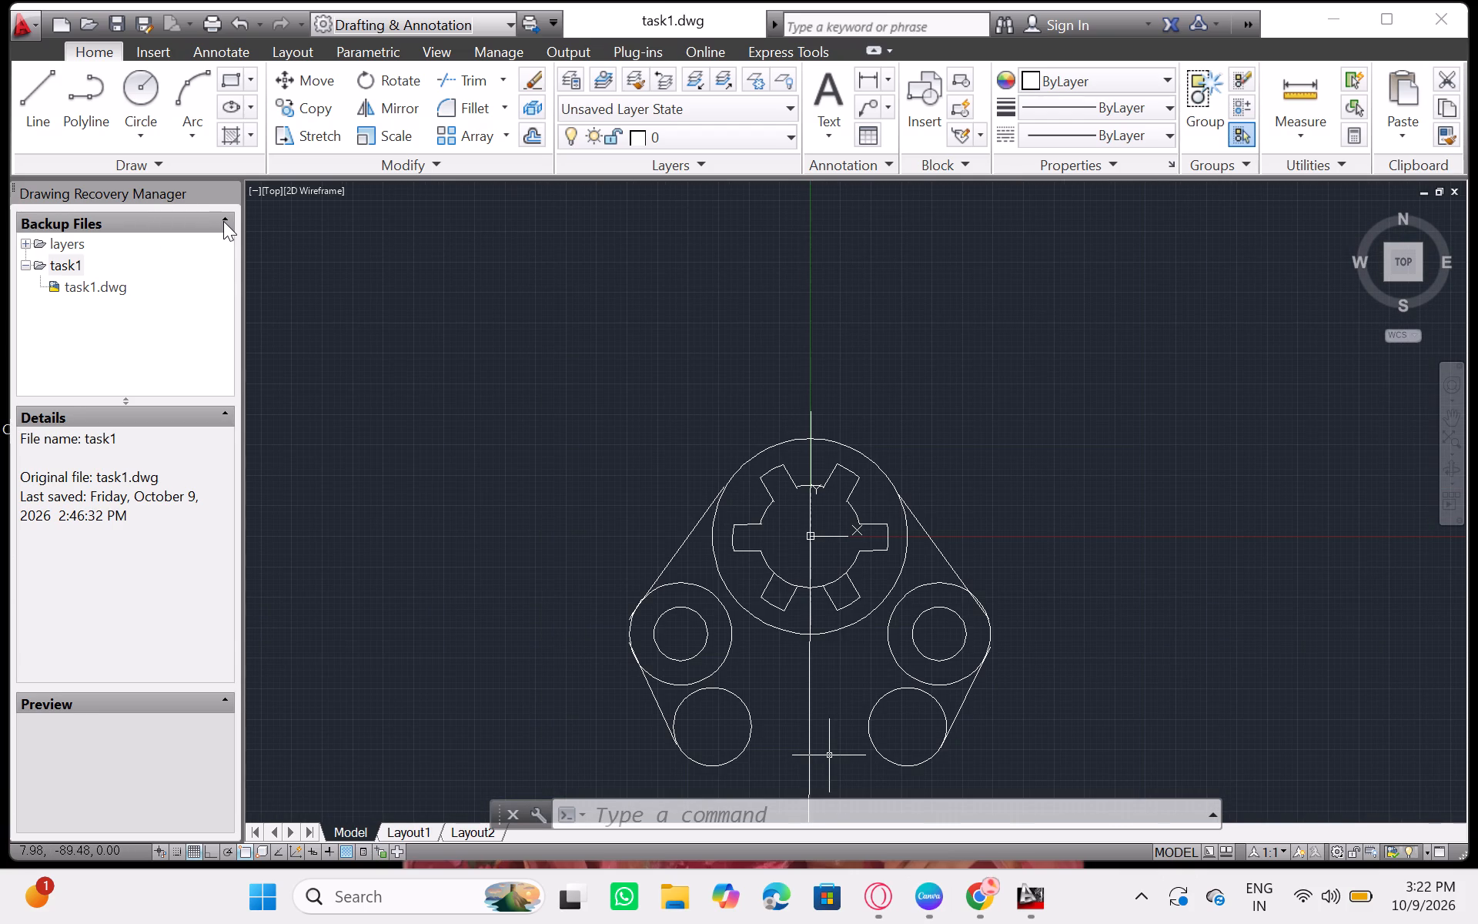
Close the Drawing Recovery Manager to free the drawing area around the slotted hub part.
click(224, 221)
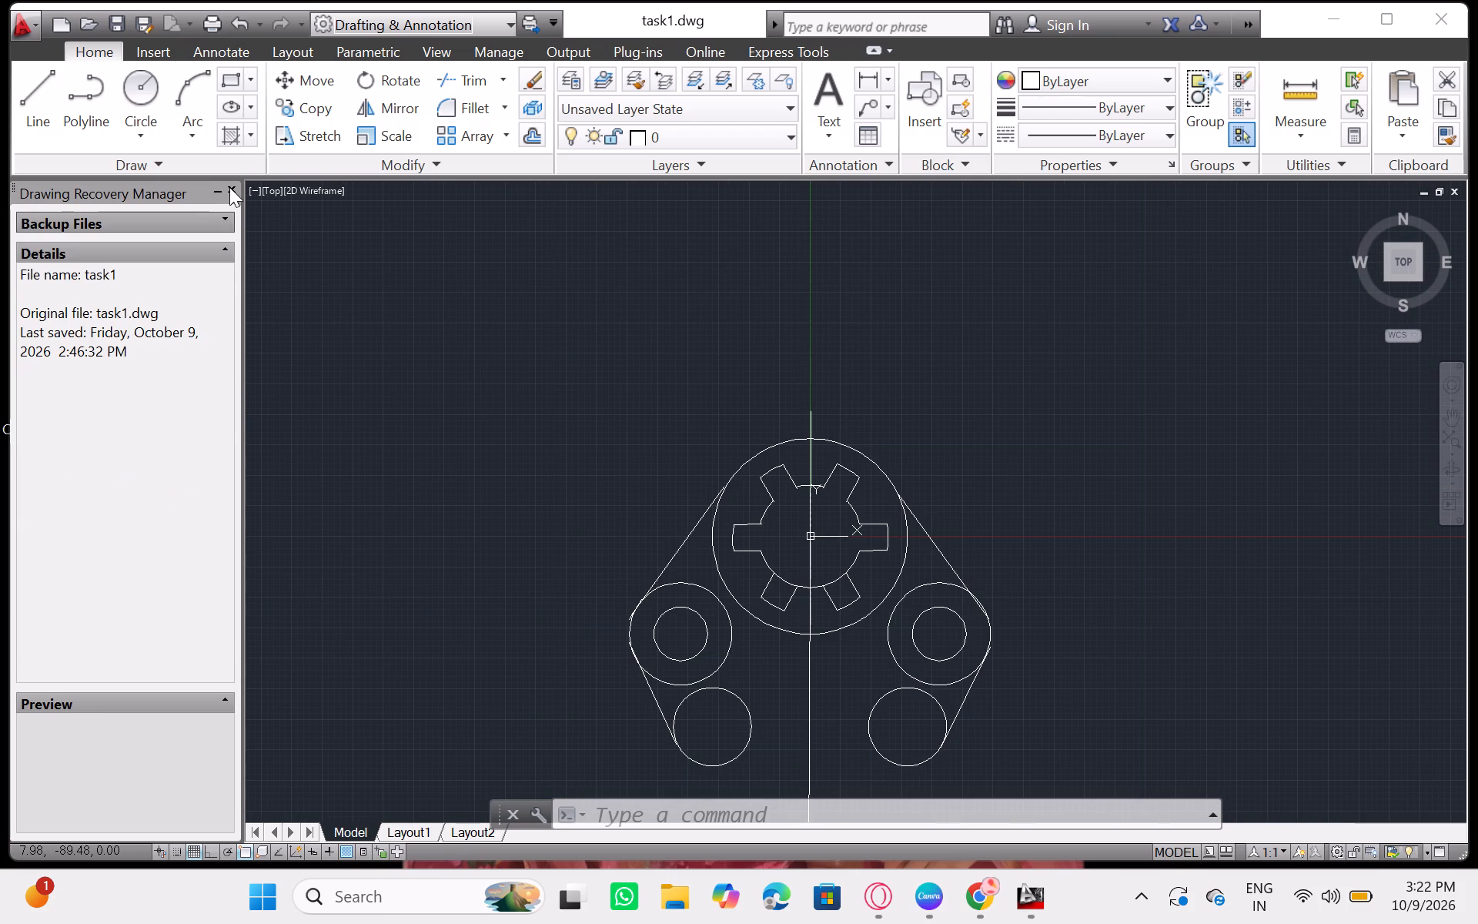
click(229, 186)
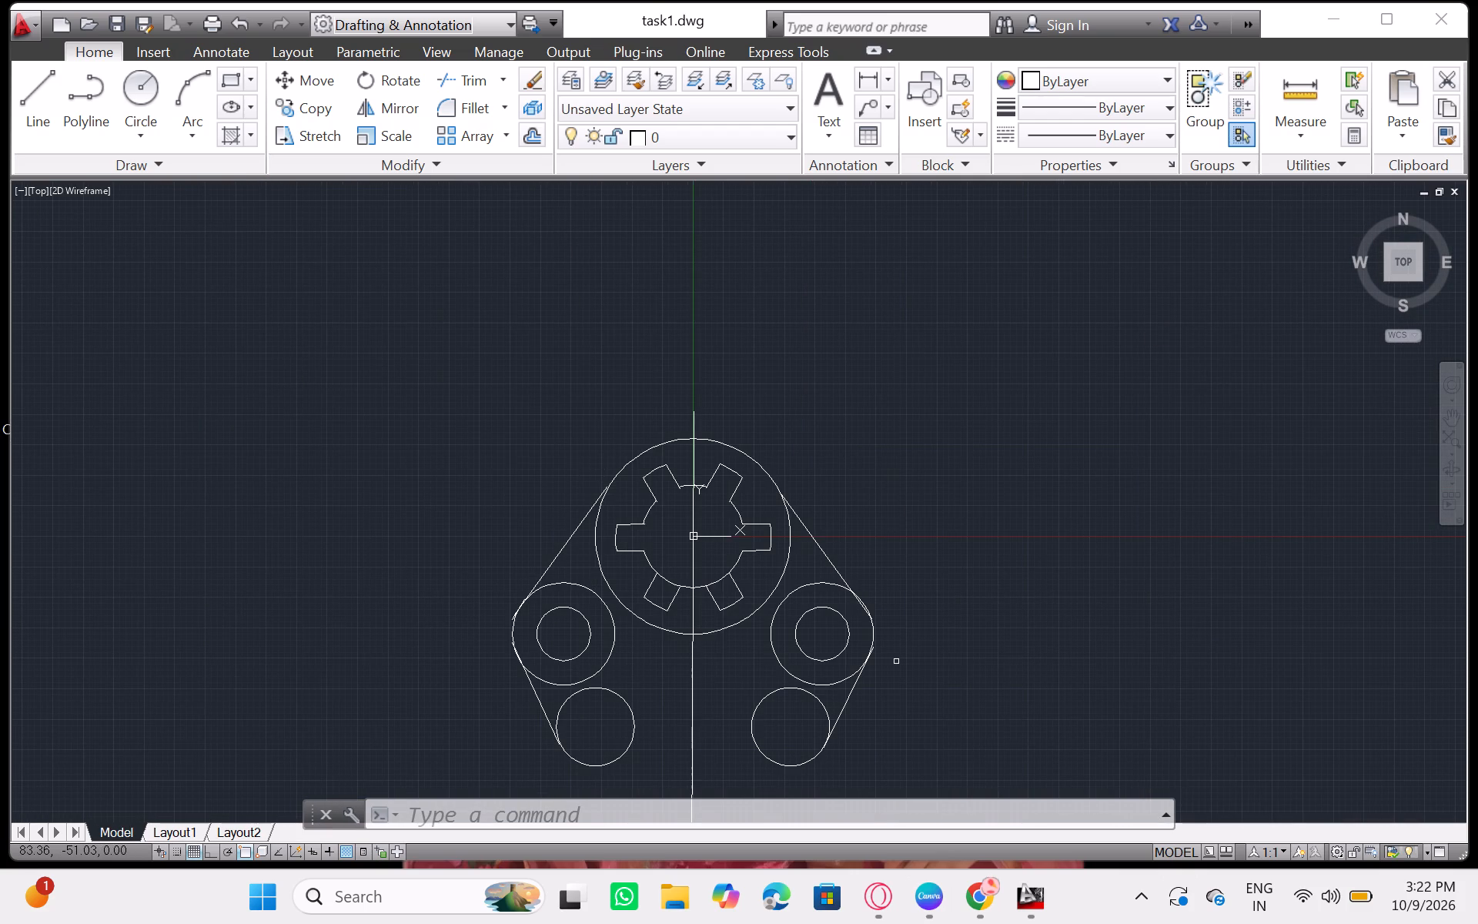
scroll(901, 668, down, 1)
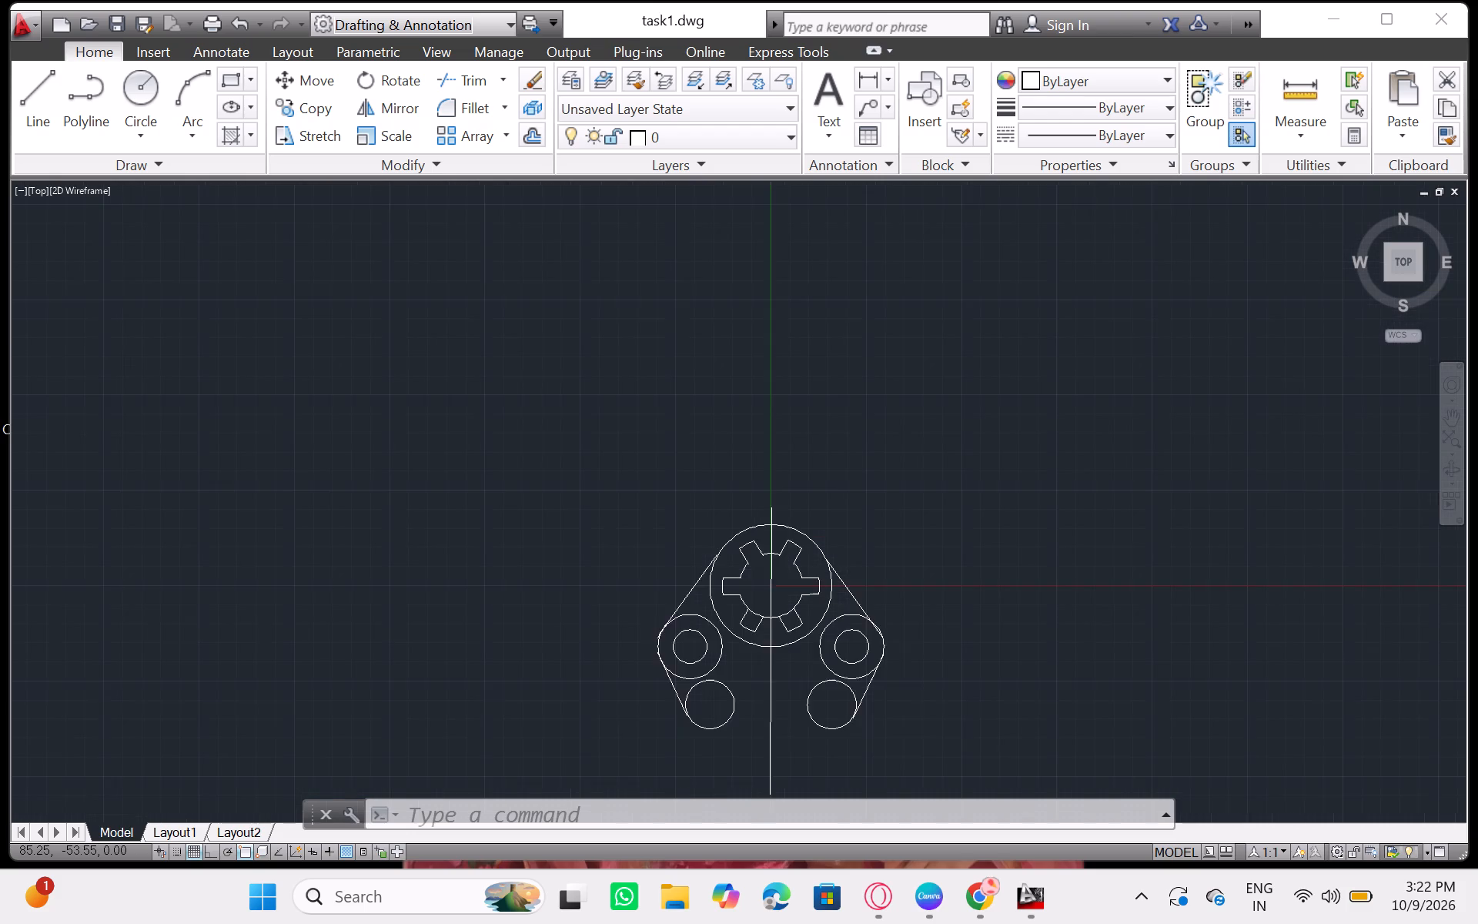
scroll(901, 668, up, 1)
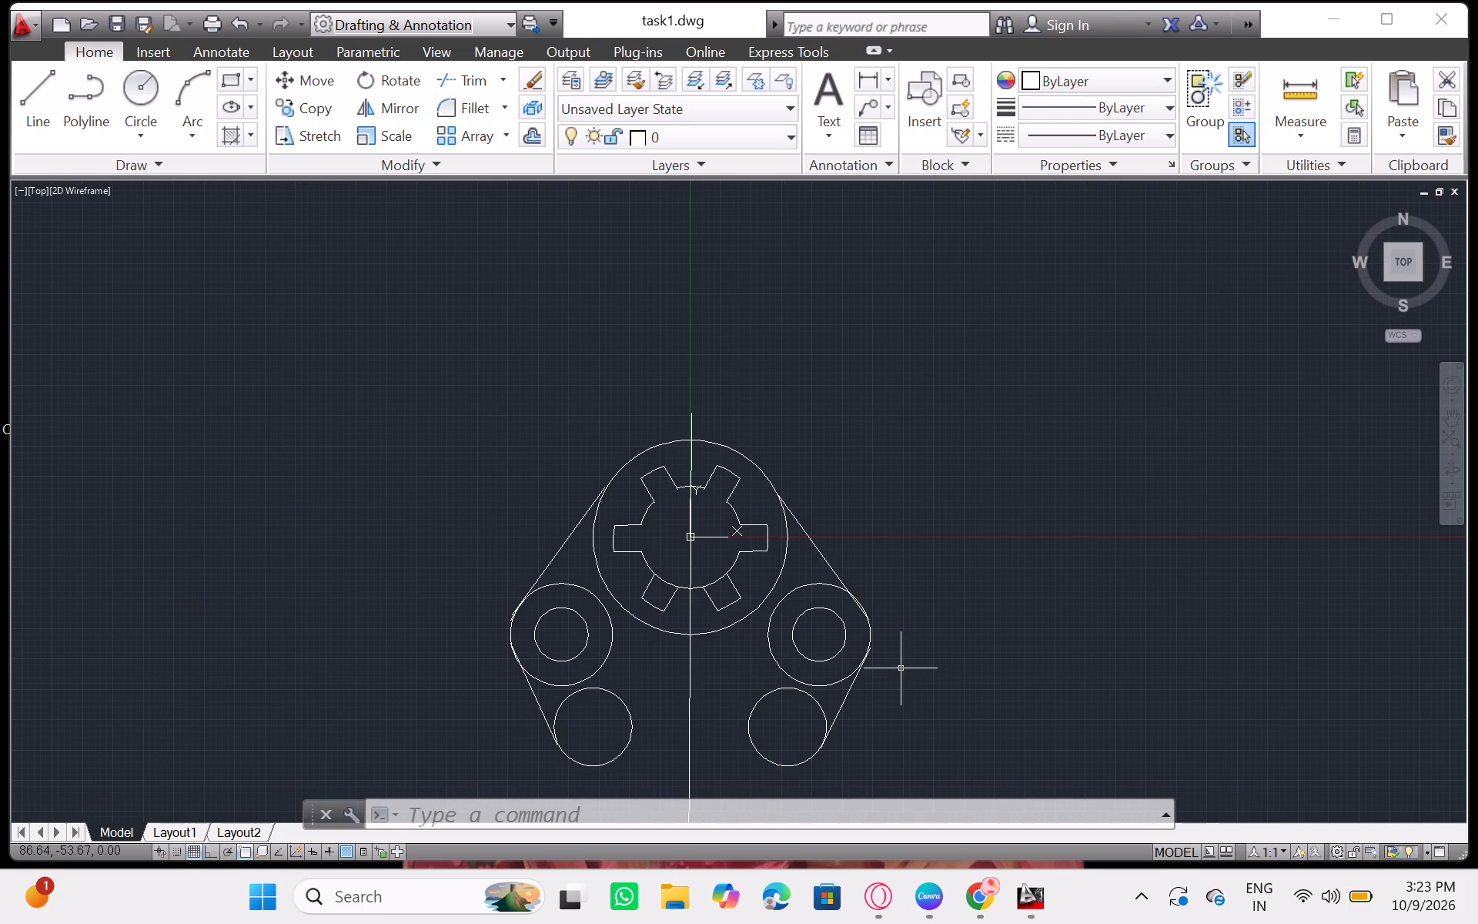
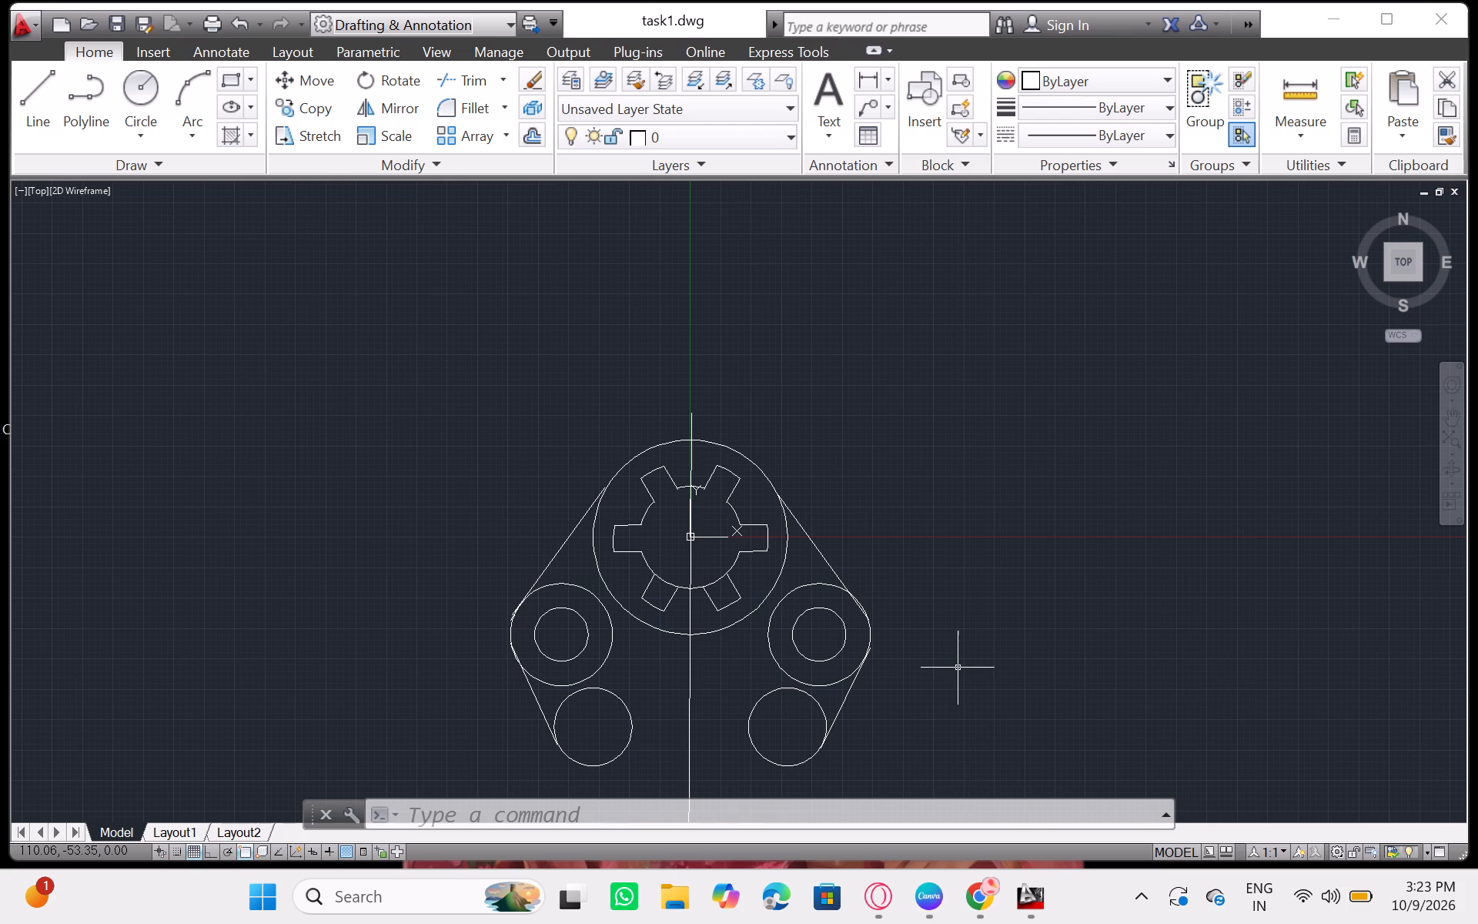
Draw a circle of radius 8 concentric with the part's lower-left outline circle.
key(c)
key(Return)
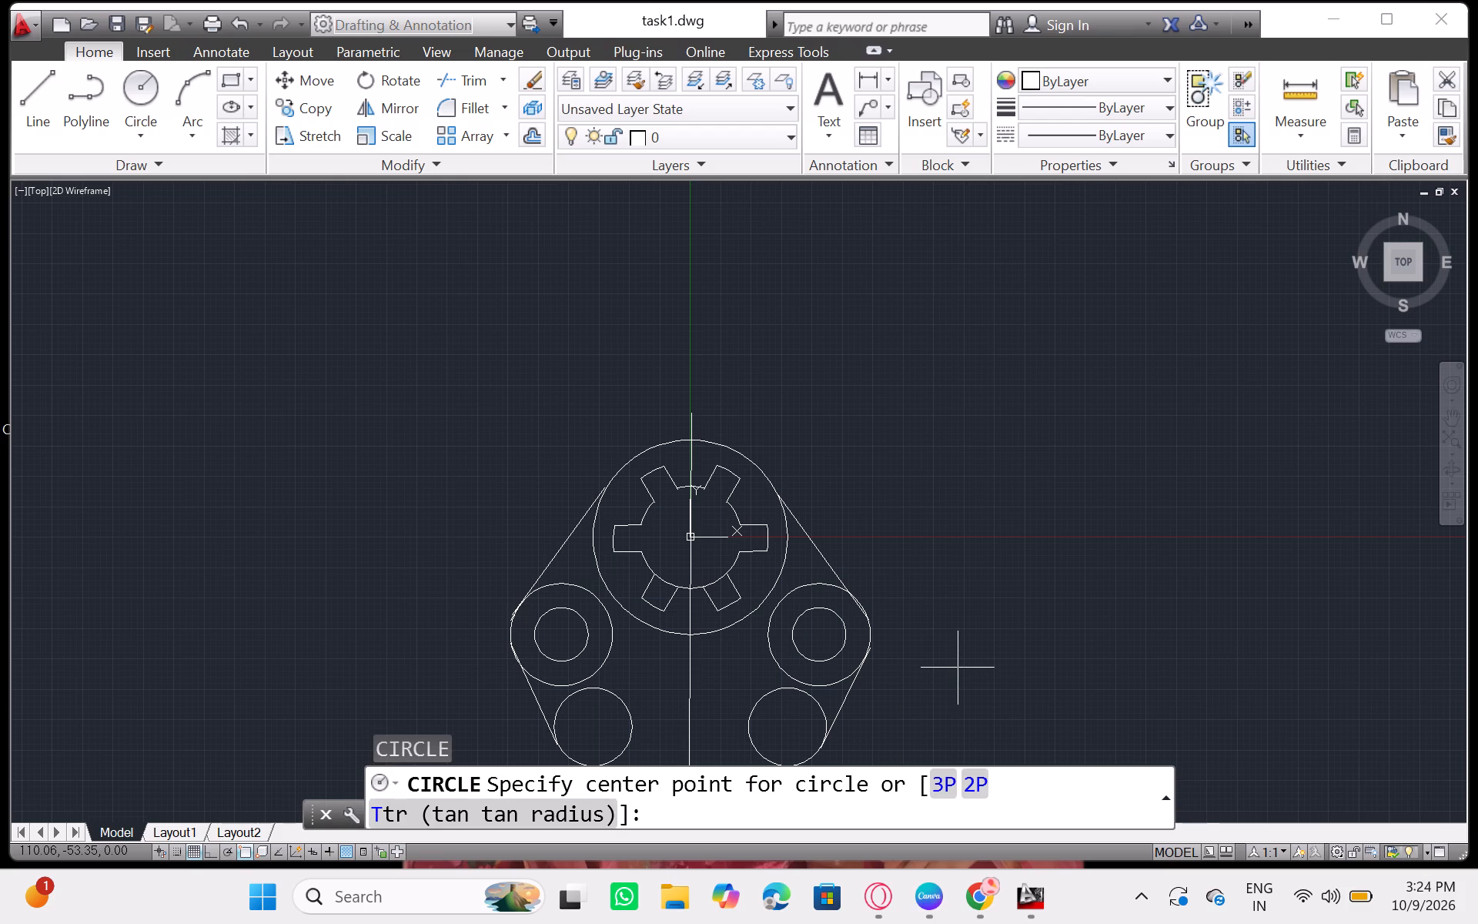
click(593, 725)
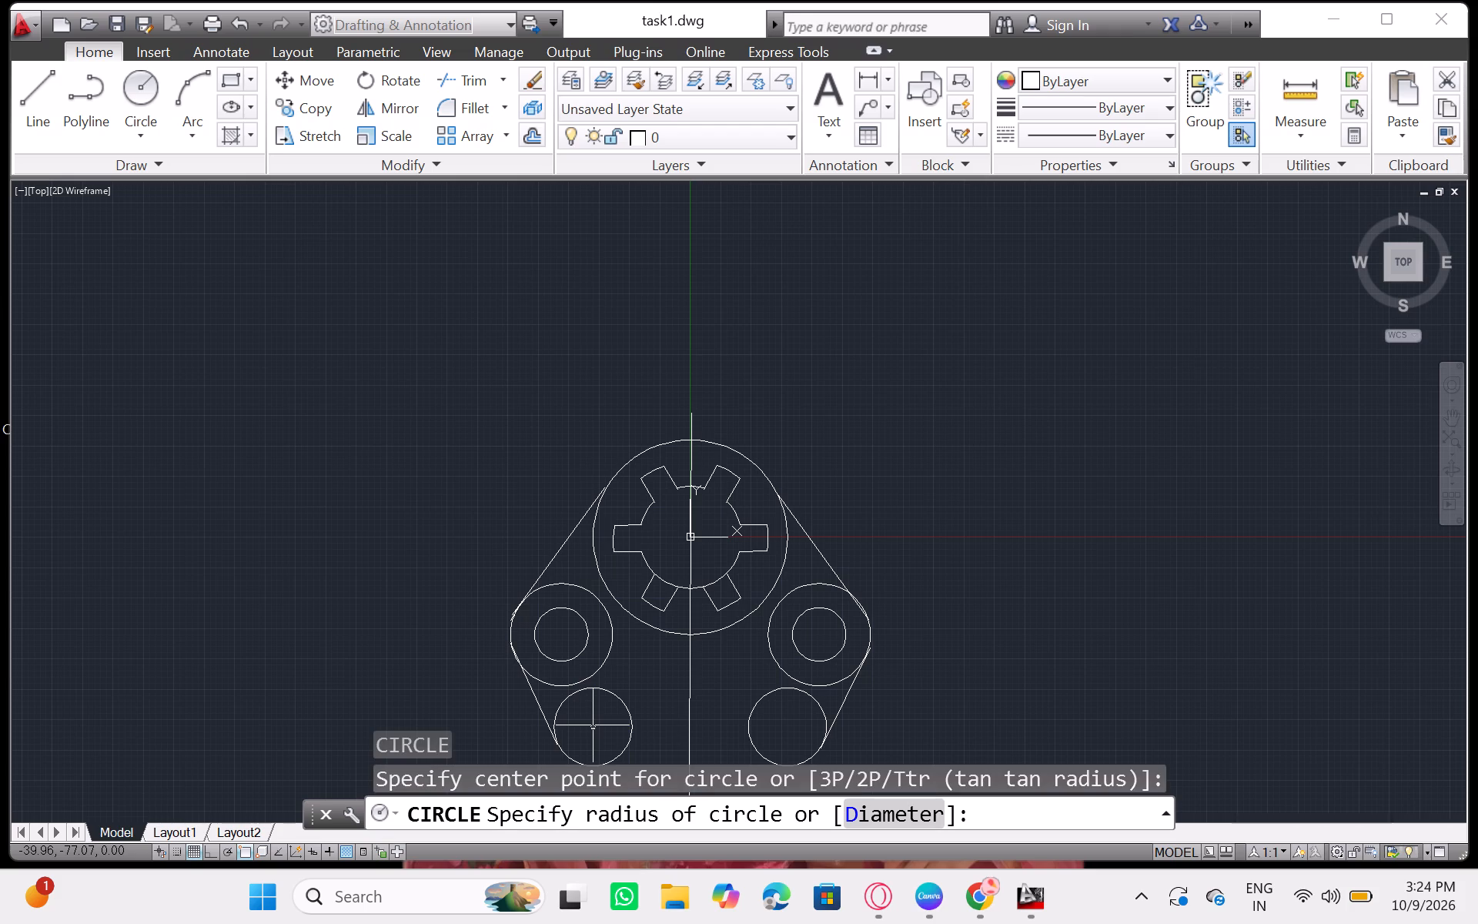
key(8)
key(Return)
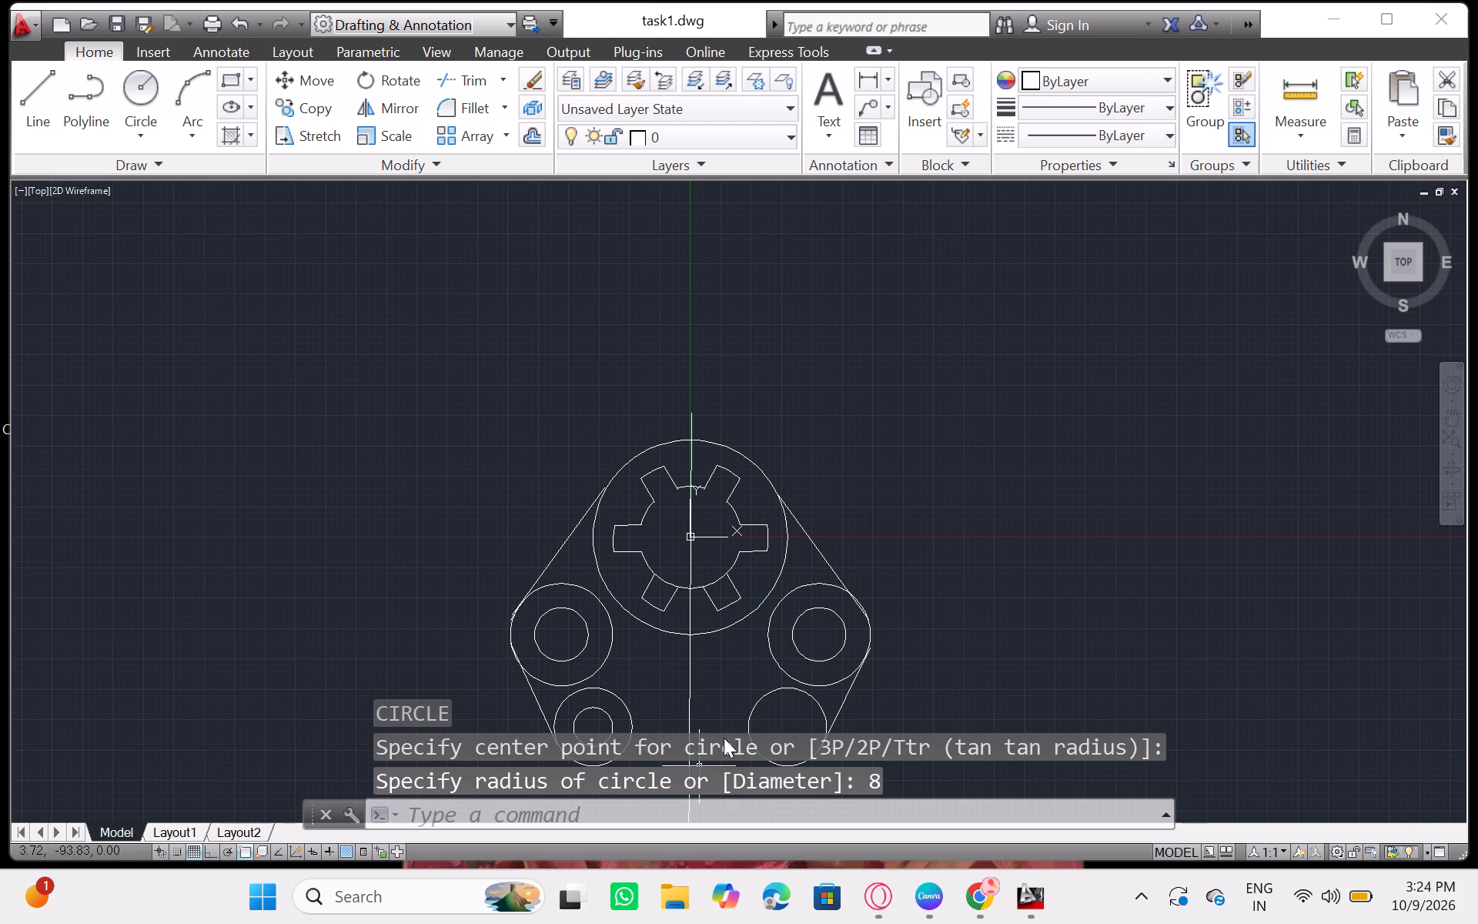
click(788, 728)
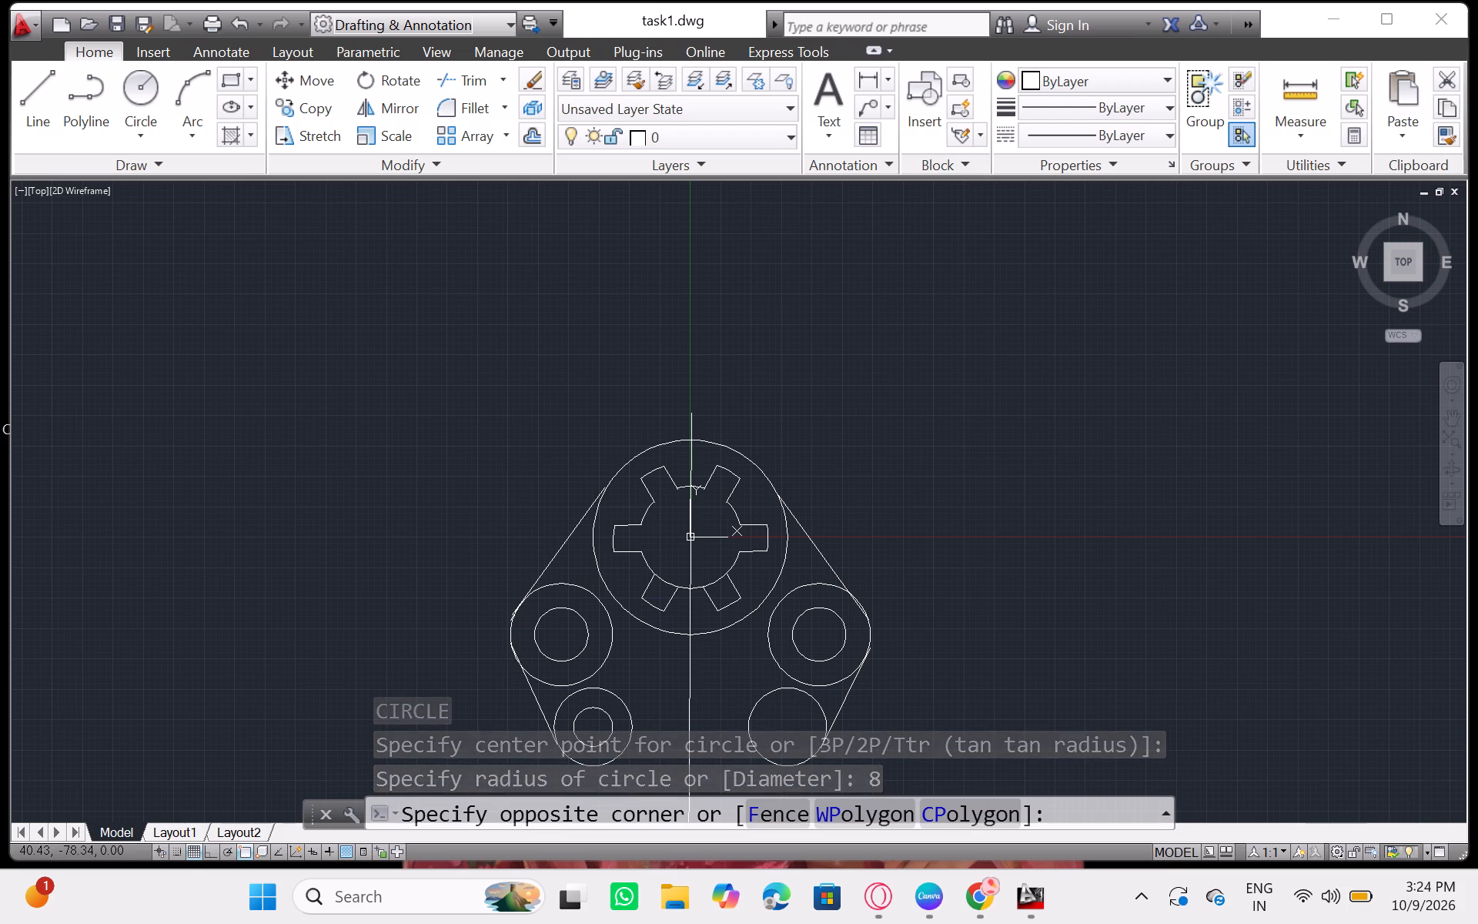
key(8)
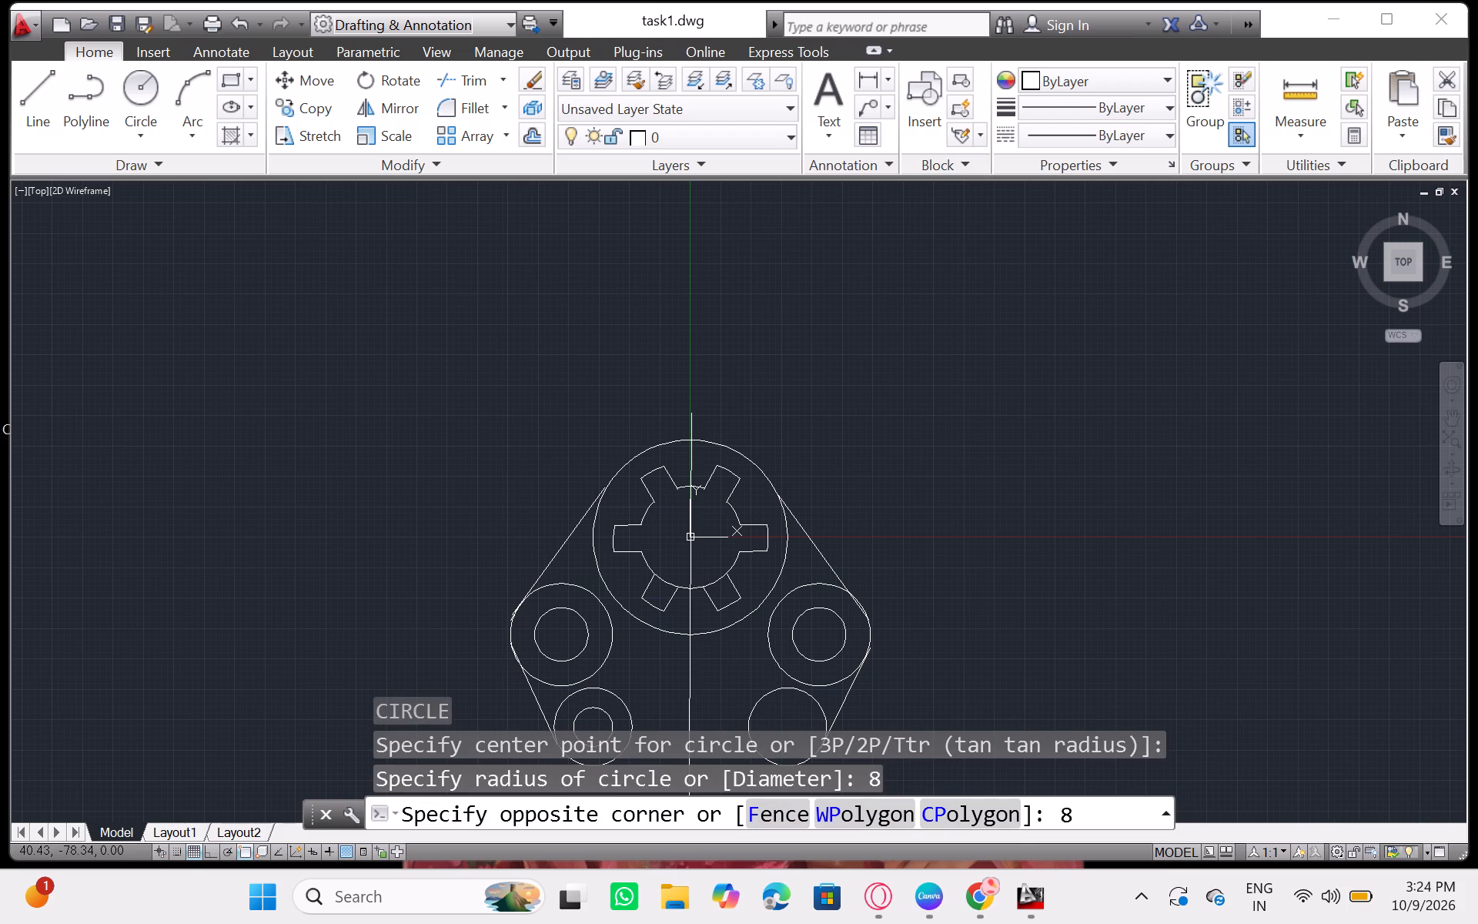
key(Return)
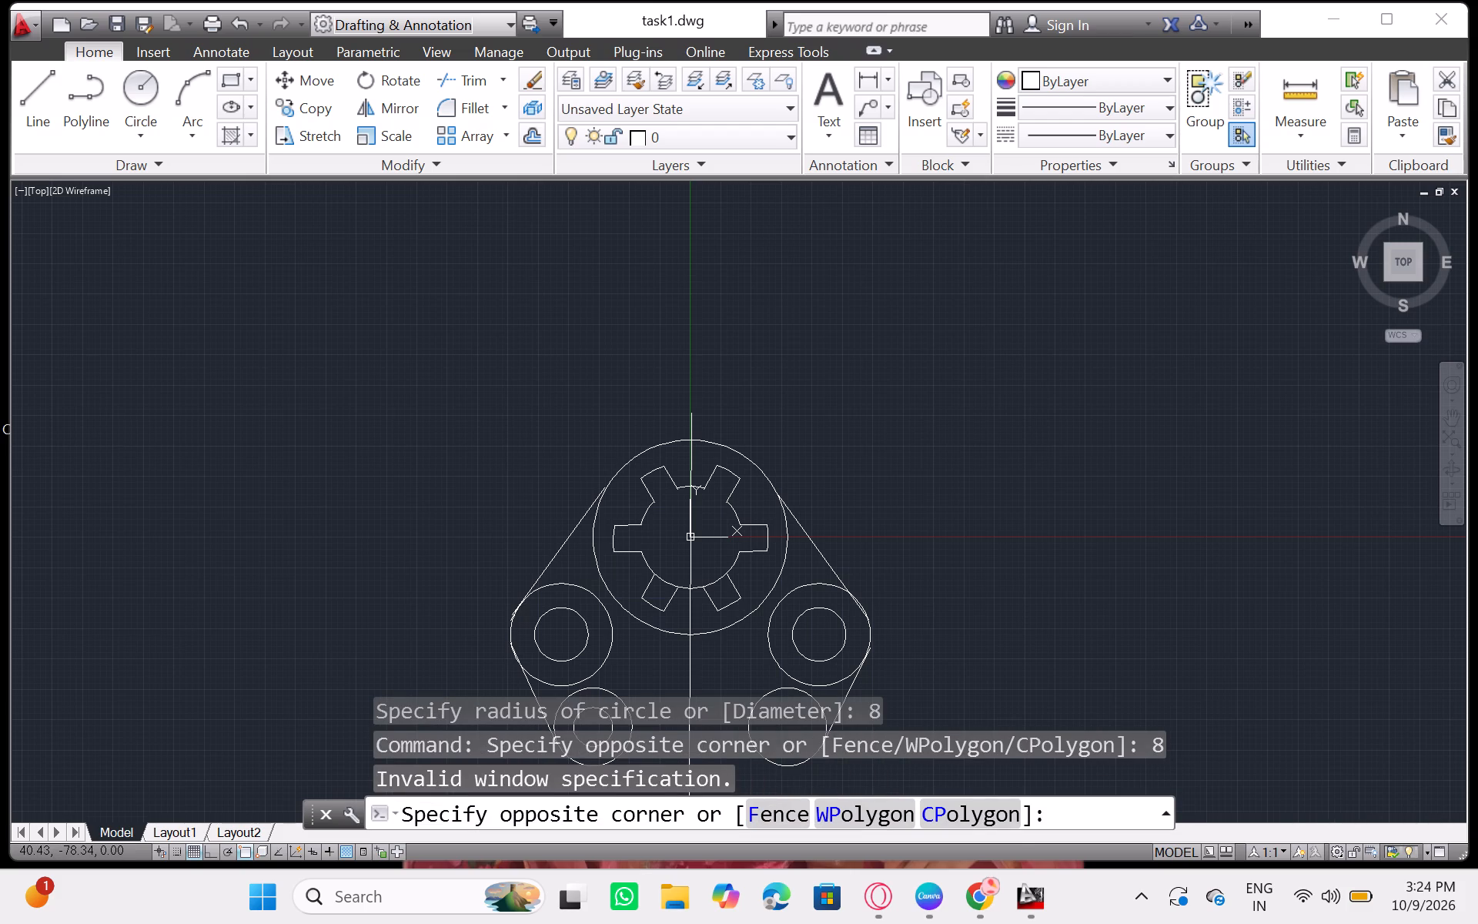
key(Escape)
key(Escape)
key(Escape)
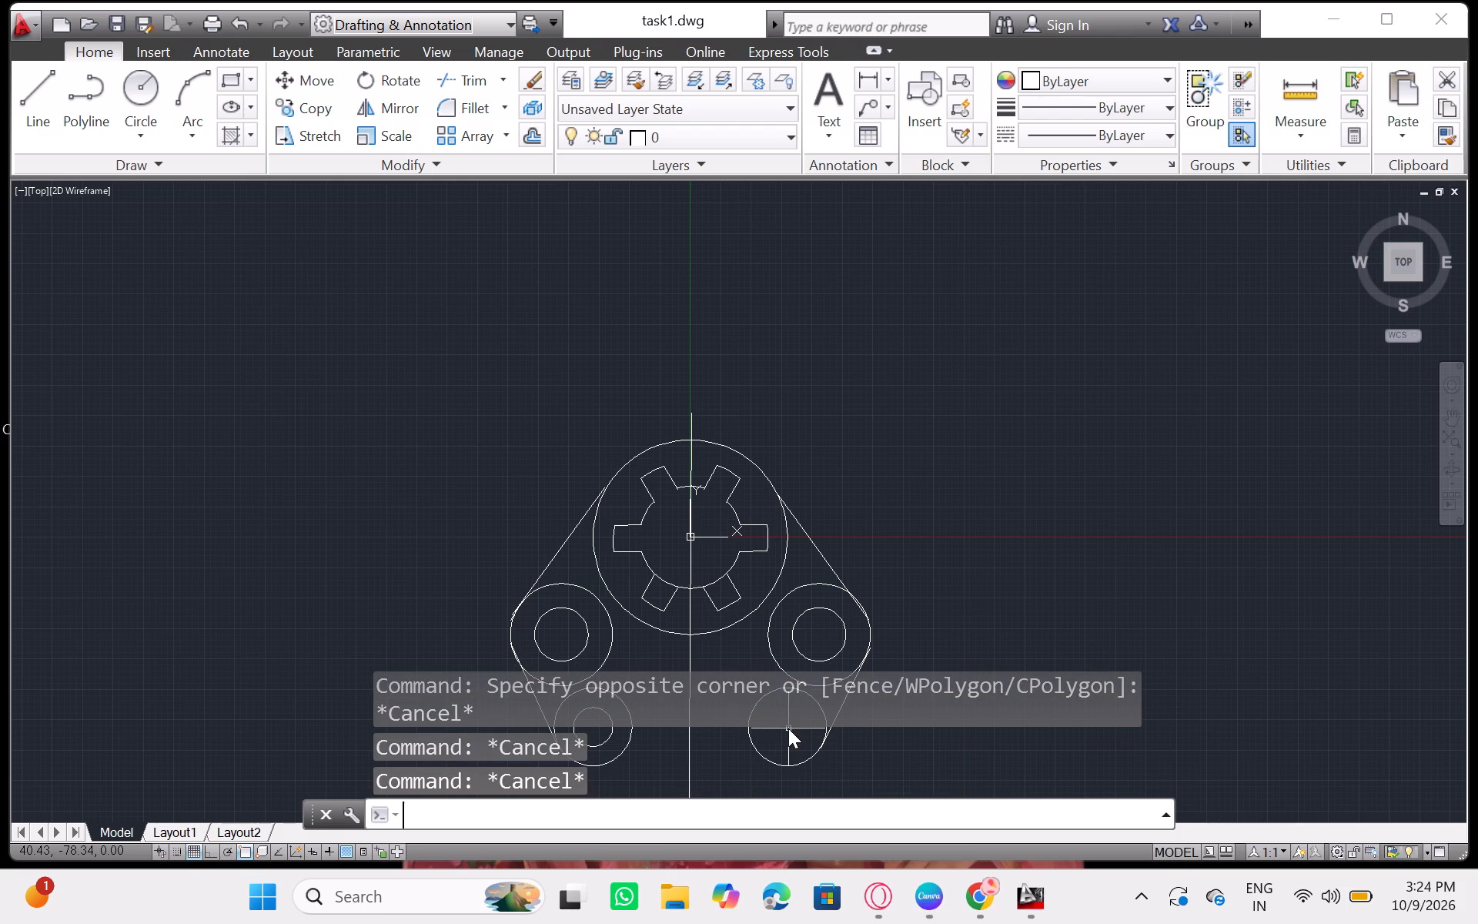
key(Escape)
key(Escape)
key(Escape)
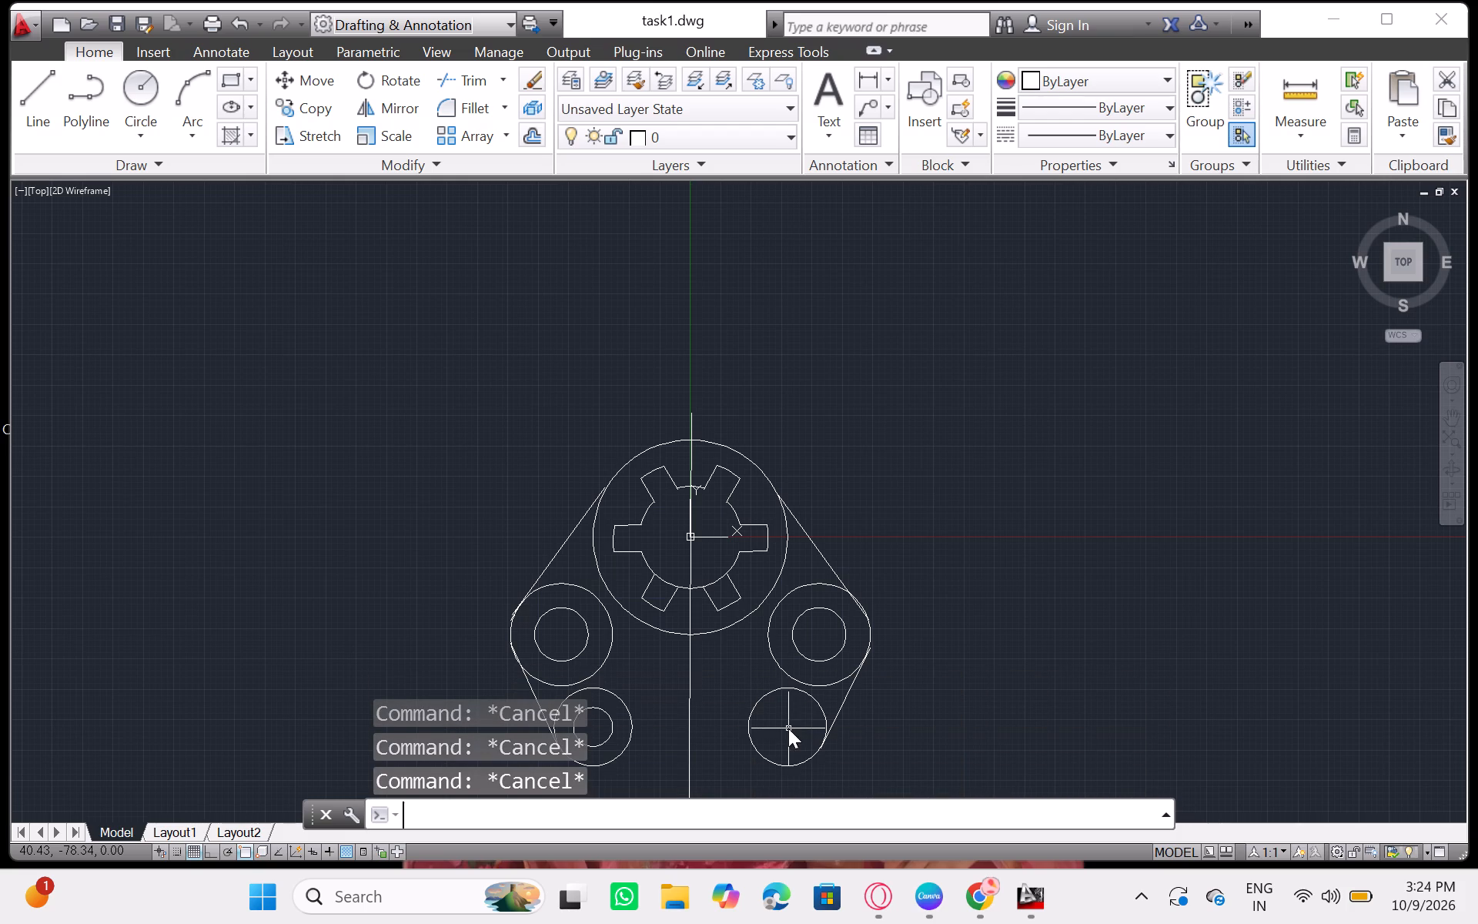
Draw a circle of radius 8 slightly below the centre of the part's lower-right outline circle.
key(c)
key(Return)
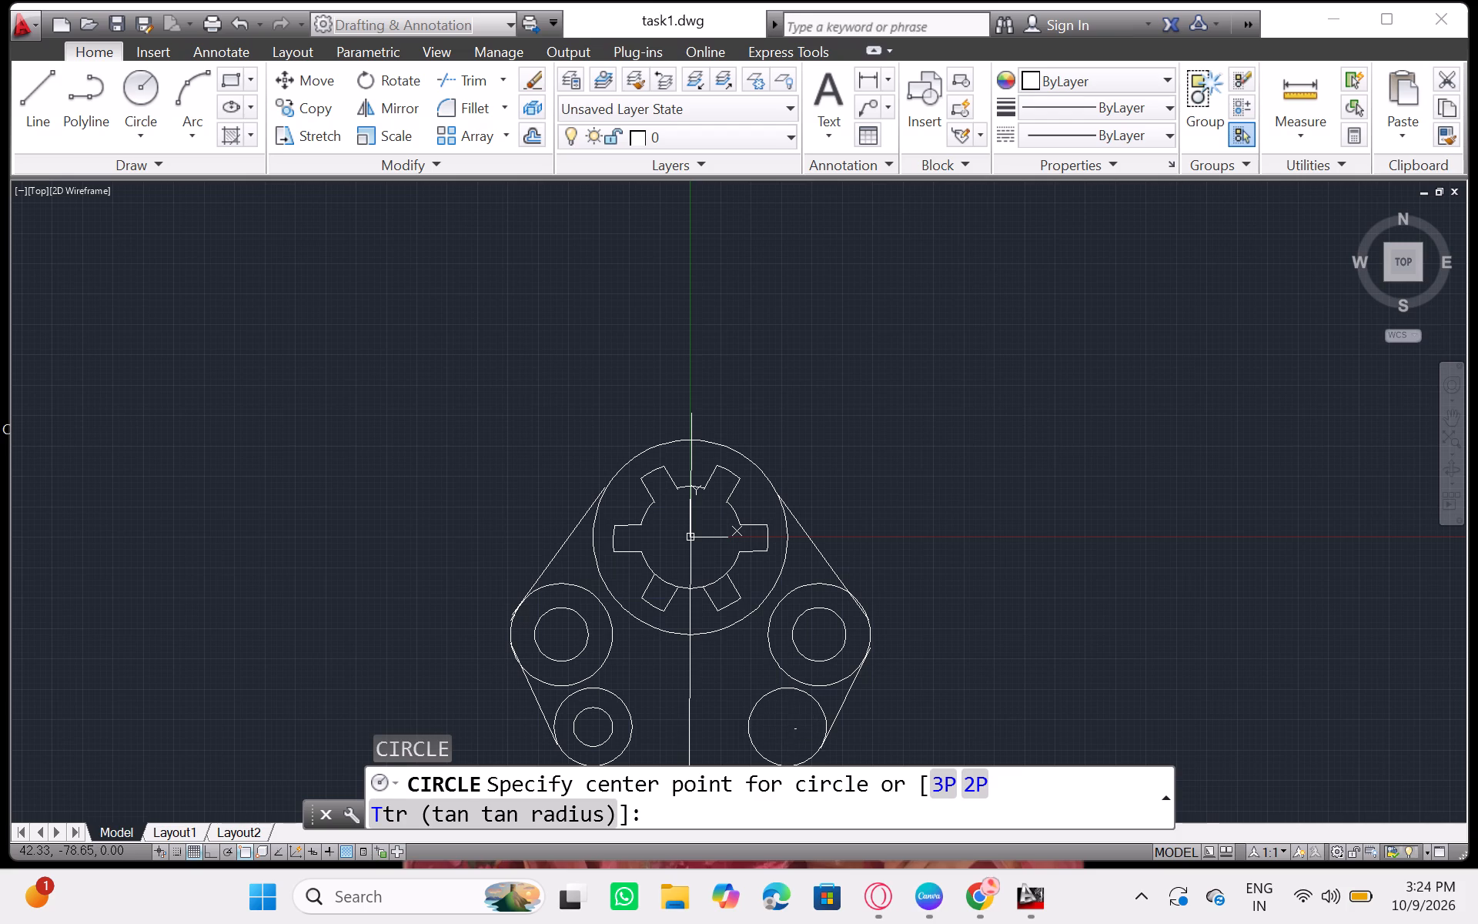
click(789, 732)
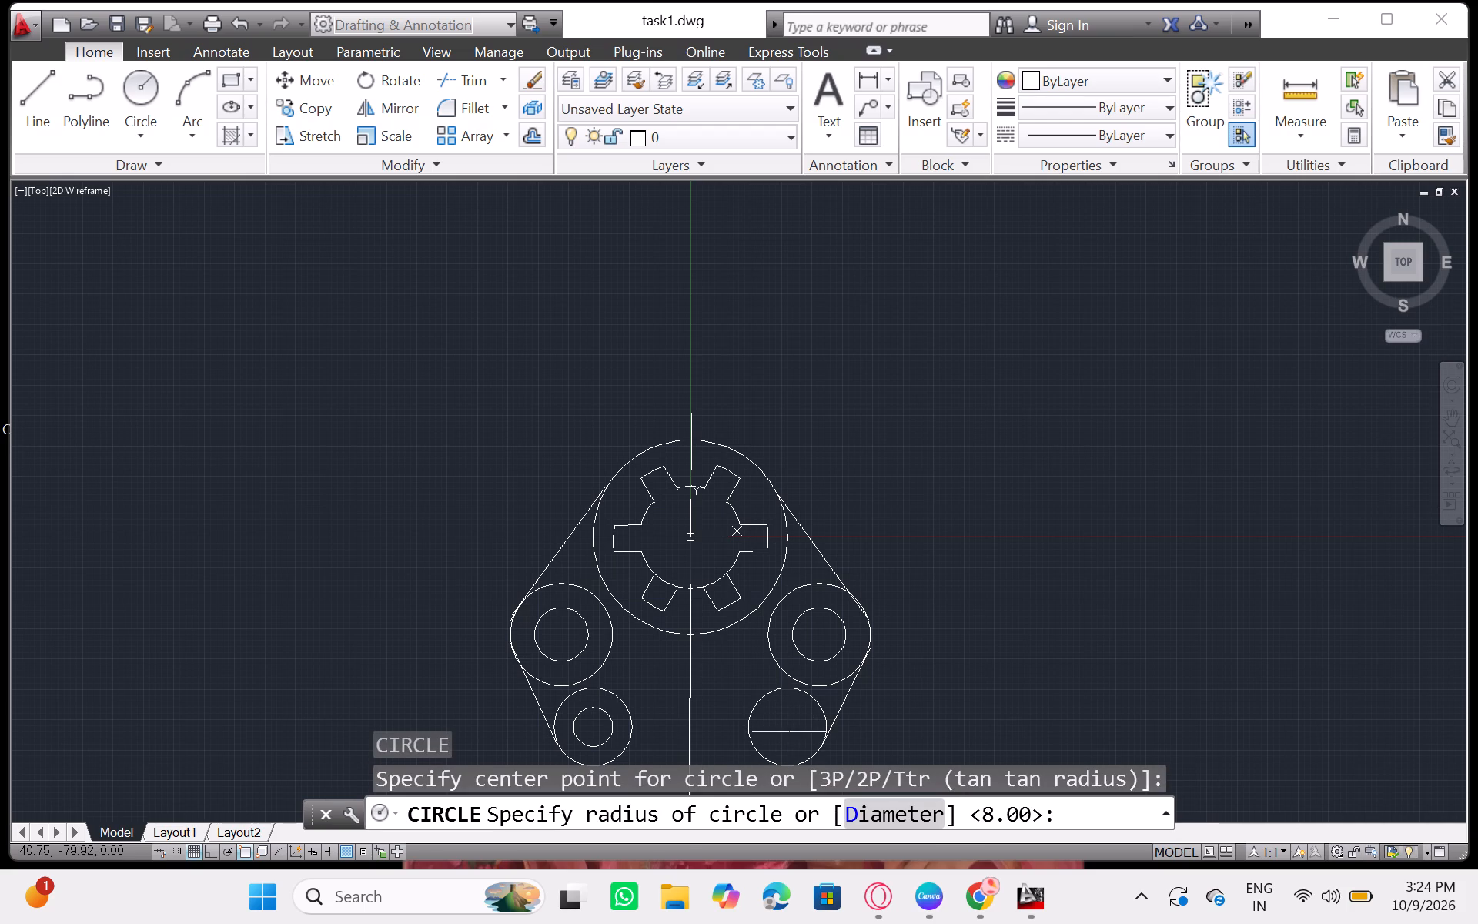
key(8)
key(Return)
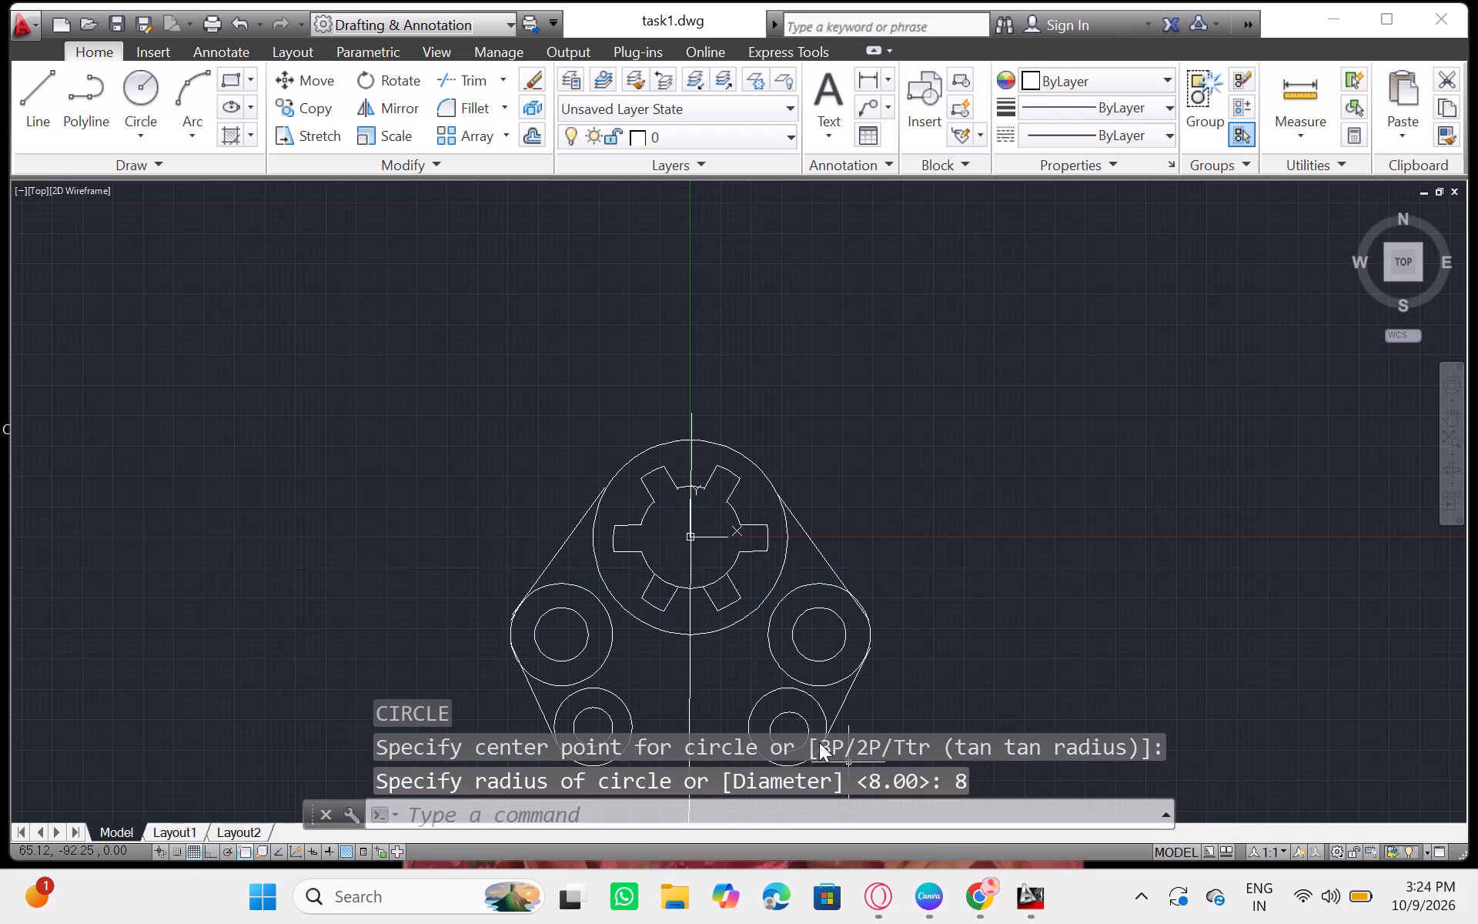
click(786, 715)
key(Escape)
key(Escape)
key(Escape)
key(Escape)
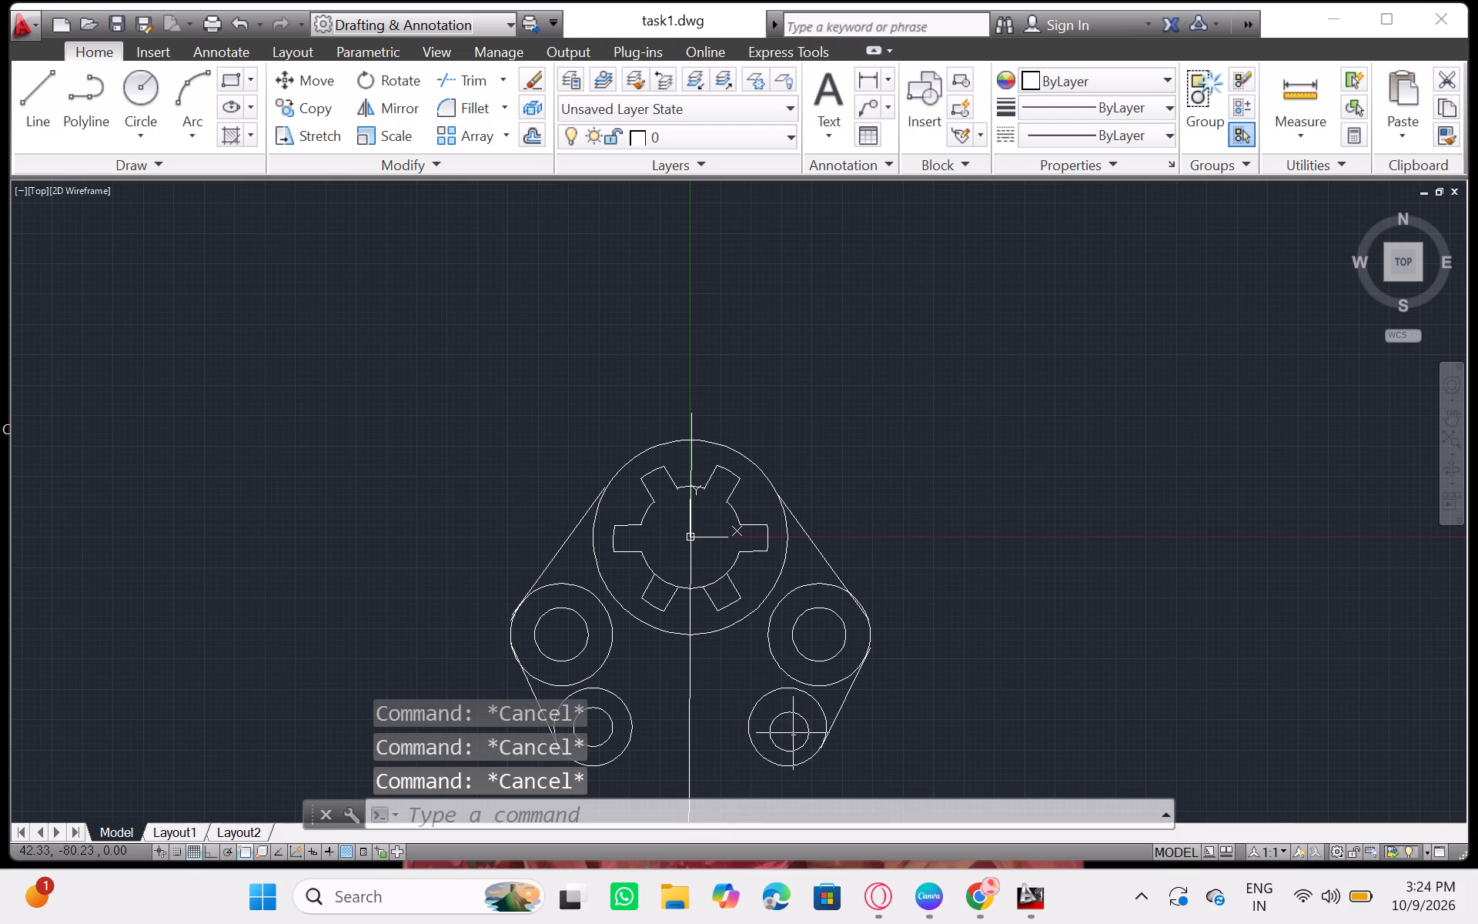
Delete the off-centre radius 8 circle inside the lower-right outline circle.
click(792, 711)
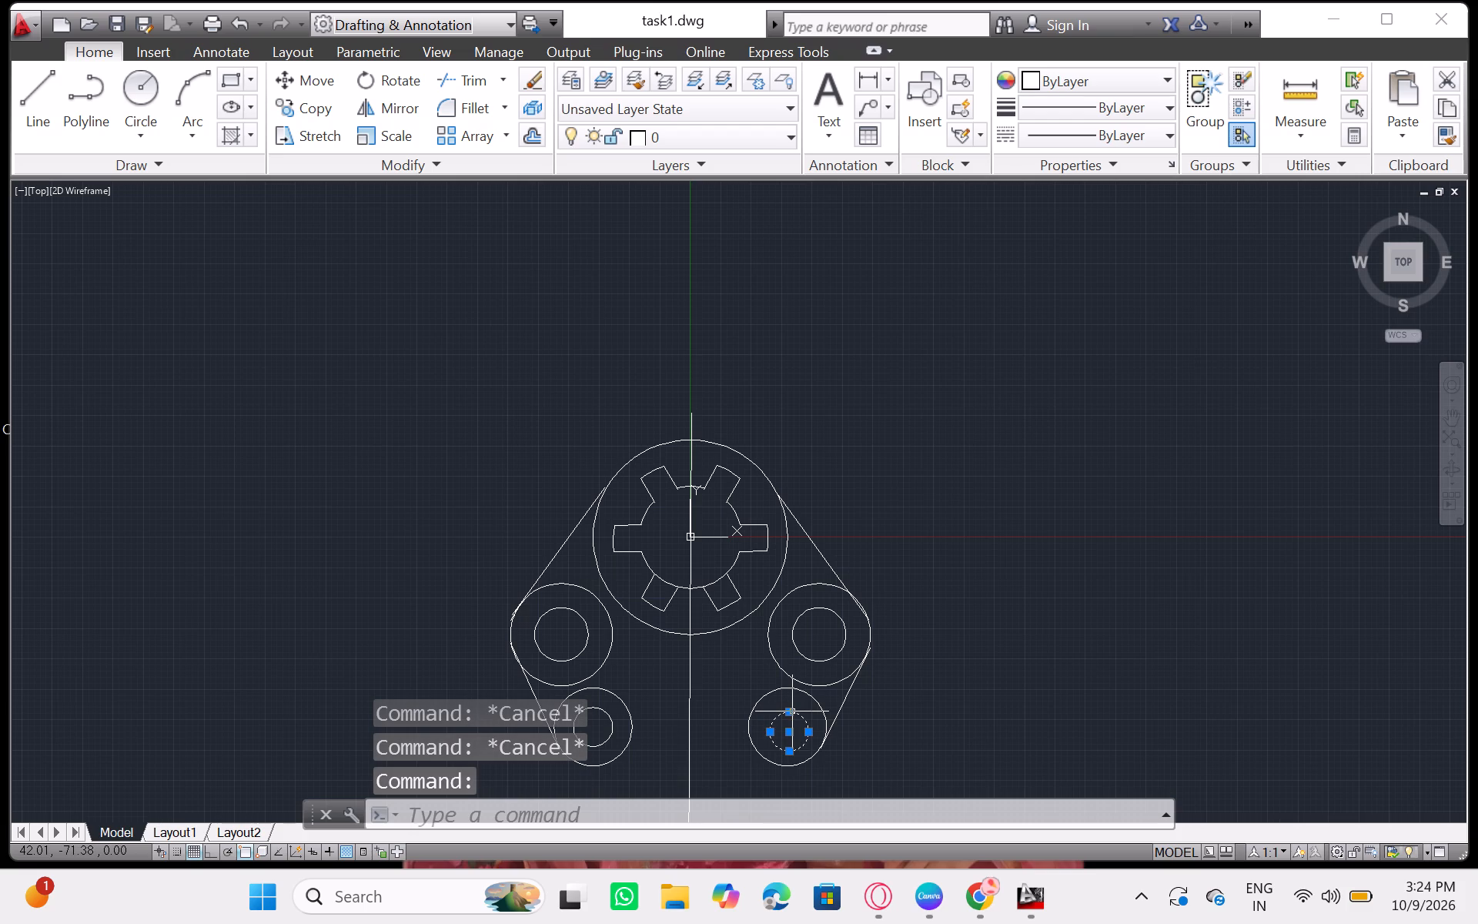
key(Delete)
Draw a circle of radius 8 concentric with the part's lower-right outline circle.
key(c)
key(Return)
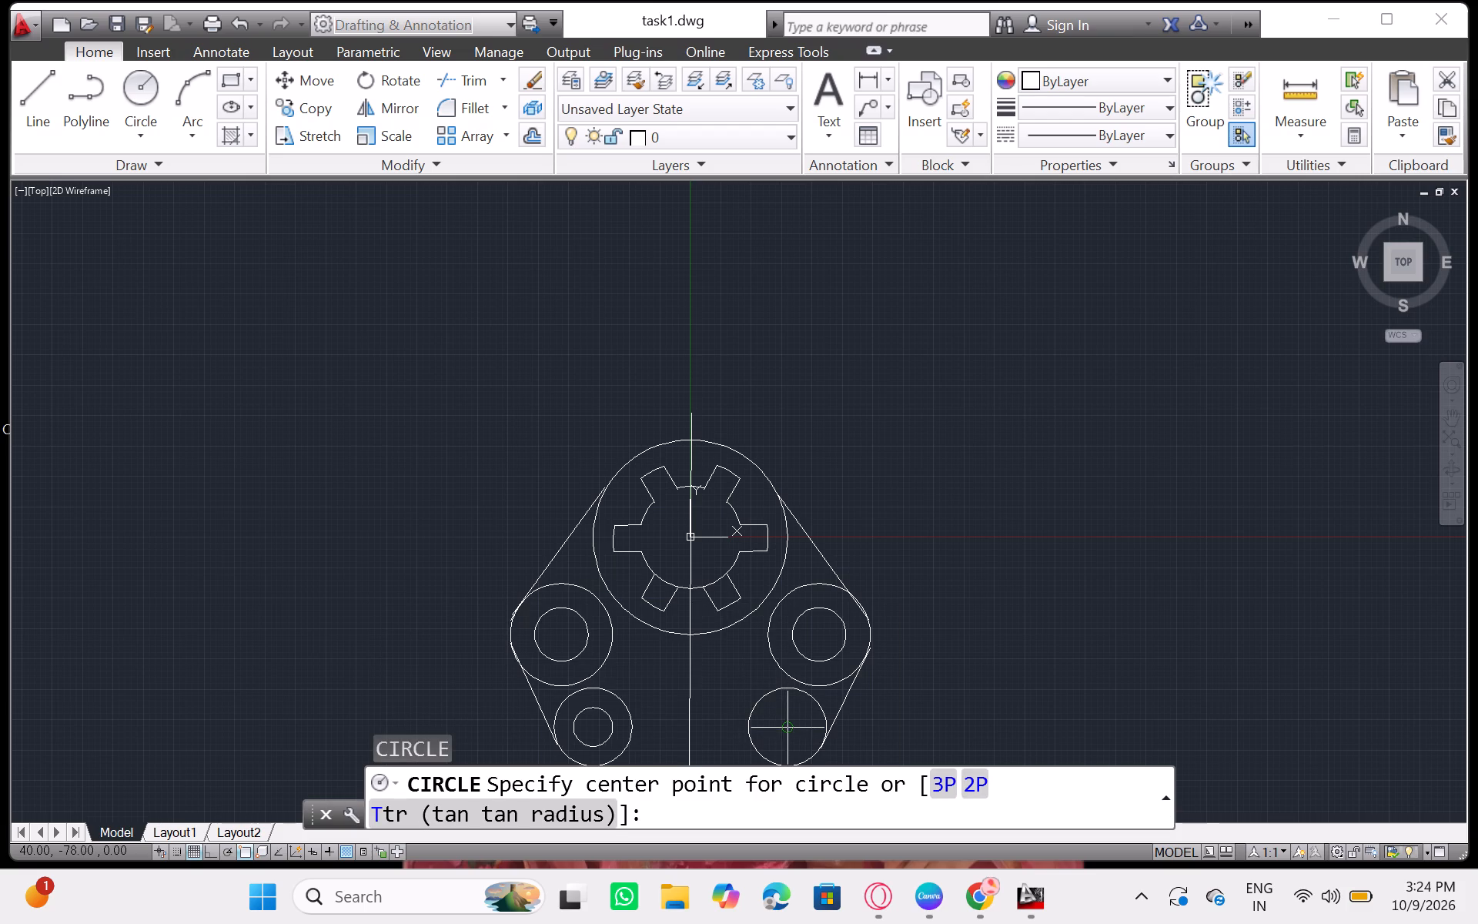
click(785, 728)
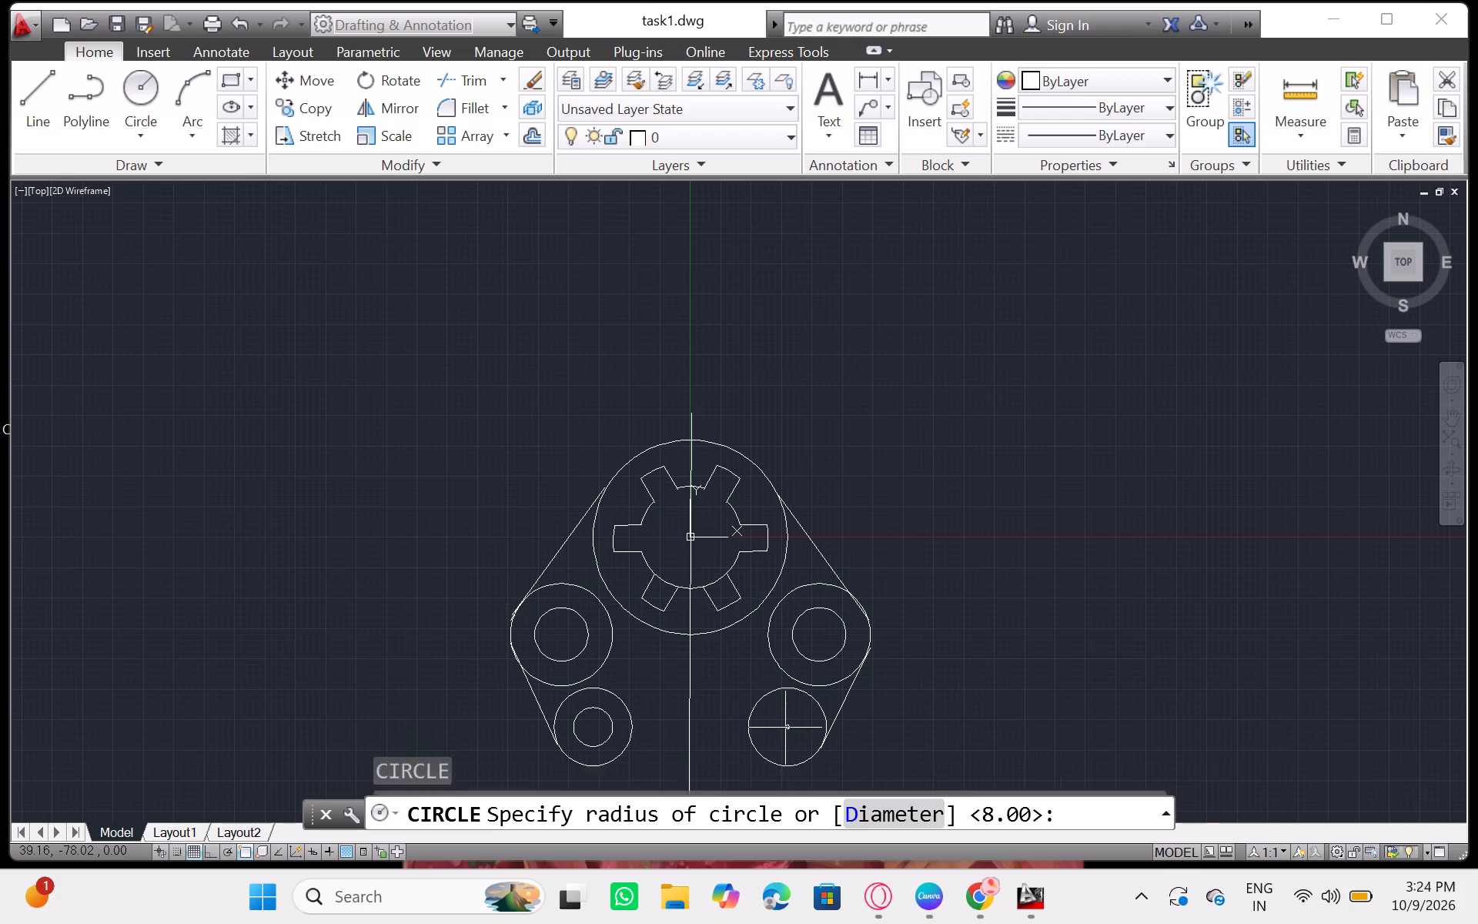
key(8)
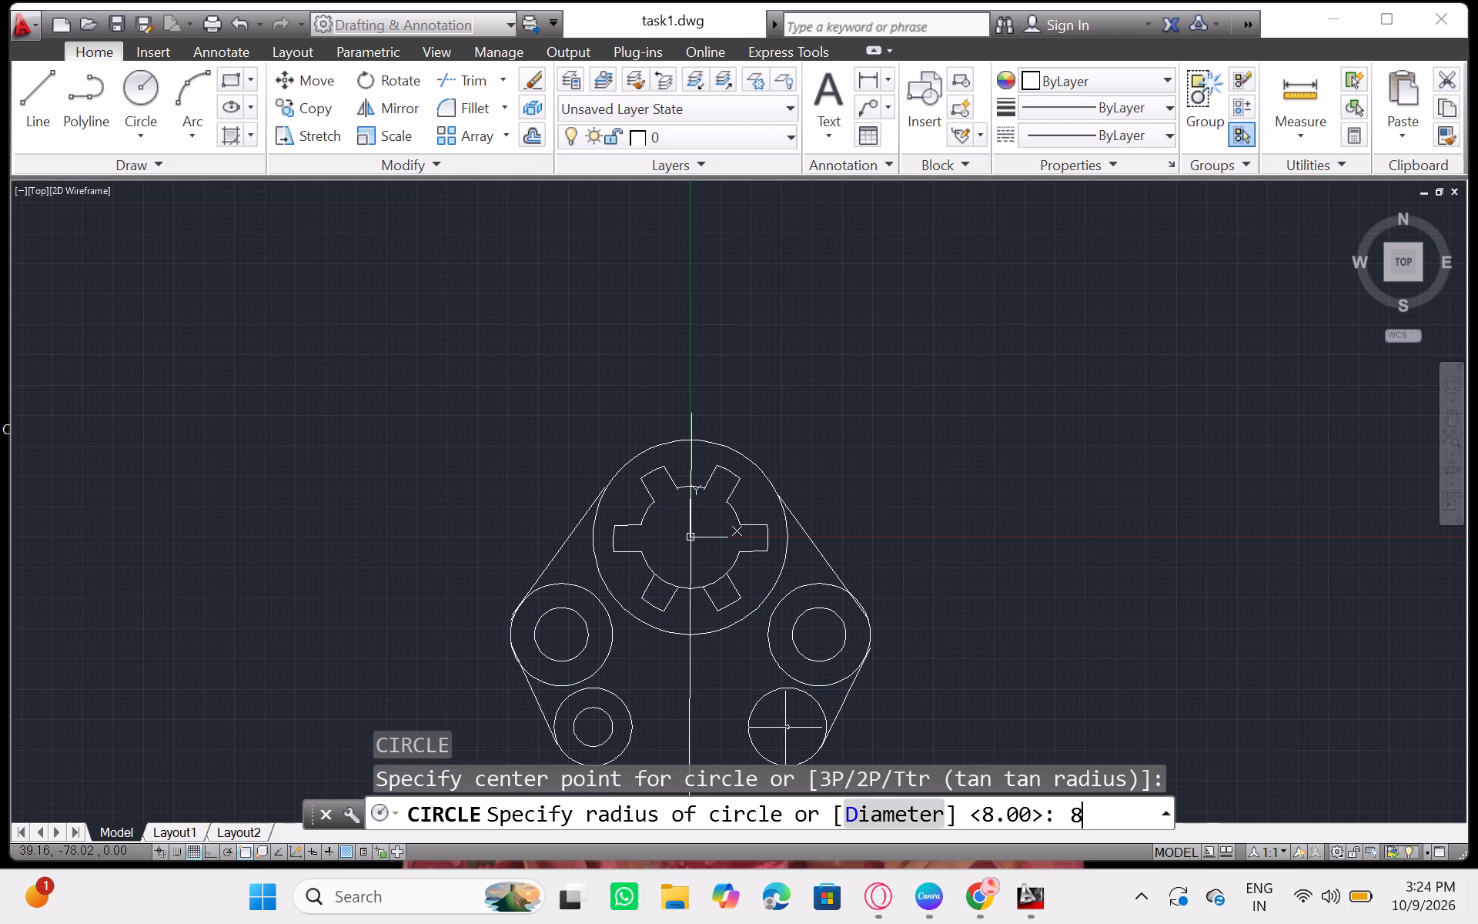
key(Return)
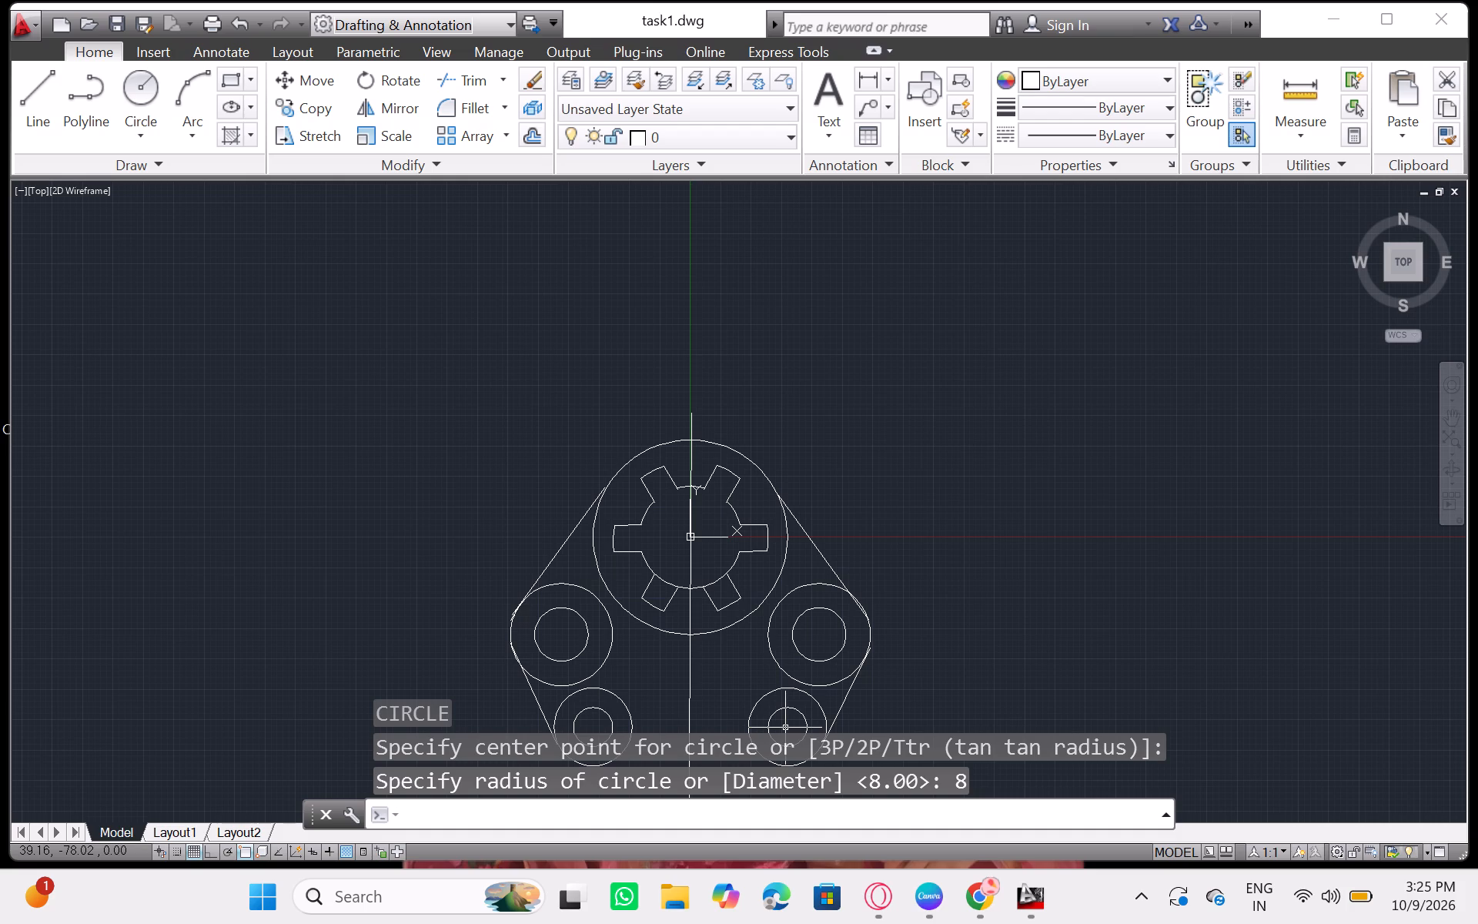
key(Escape)
key(Escape)
key(Escape)
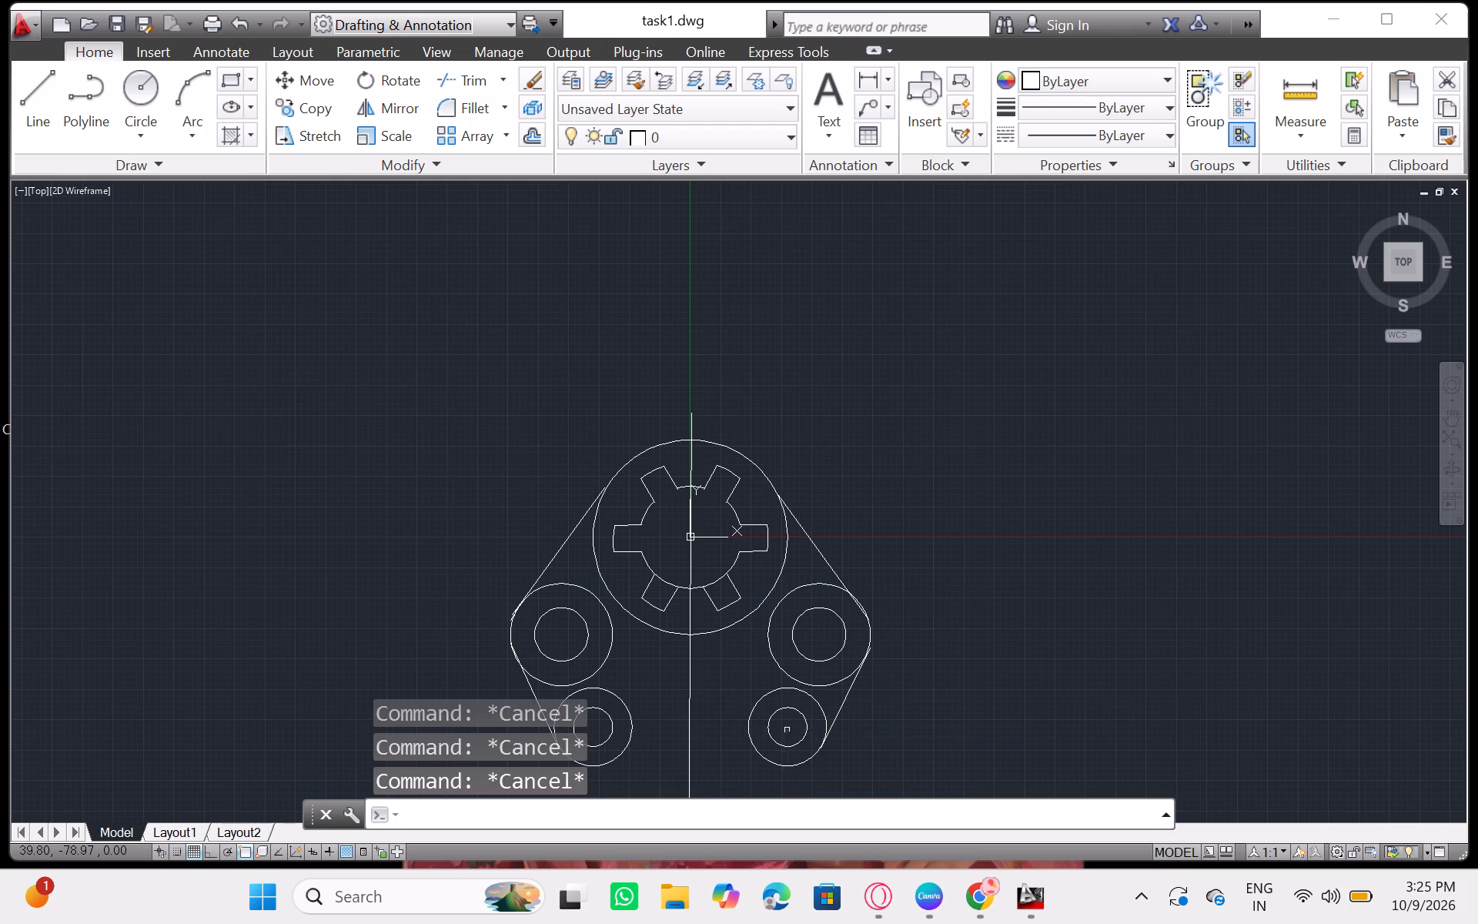
key(Escape)
key(Escape)
key(Escape)
key(Escape)
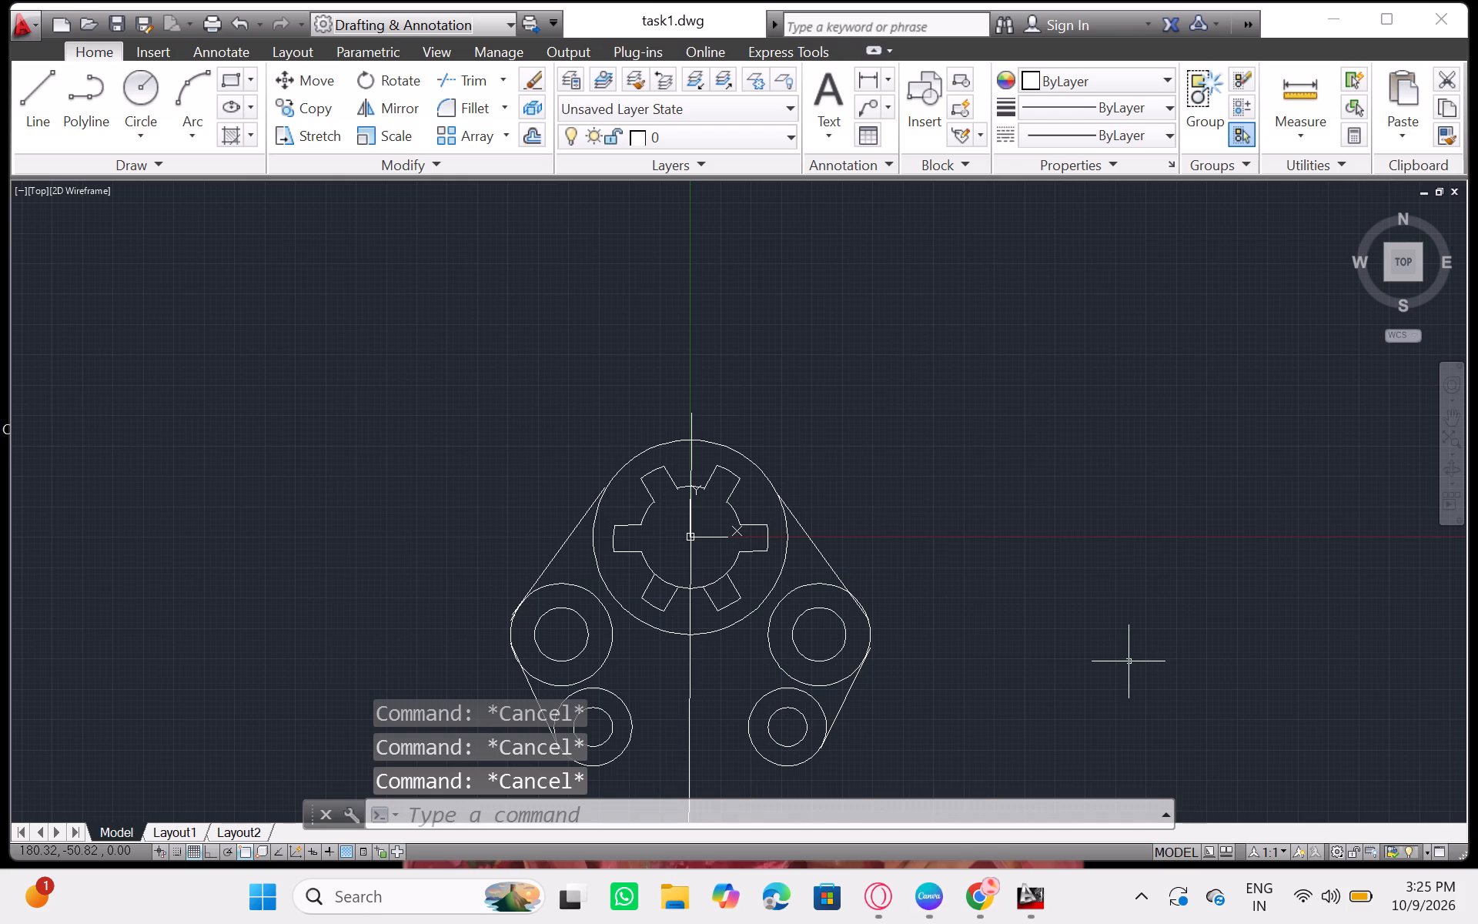
key(Escape)
key(Escape)
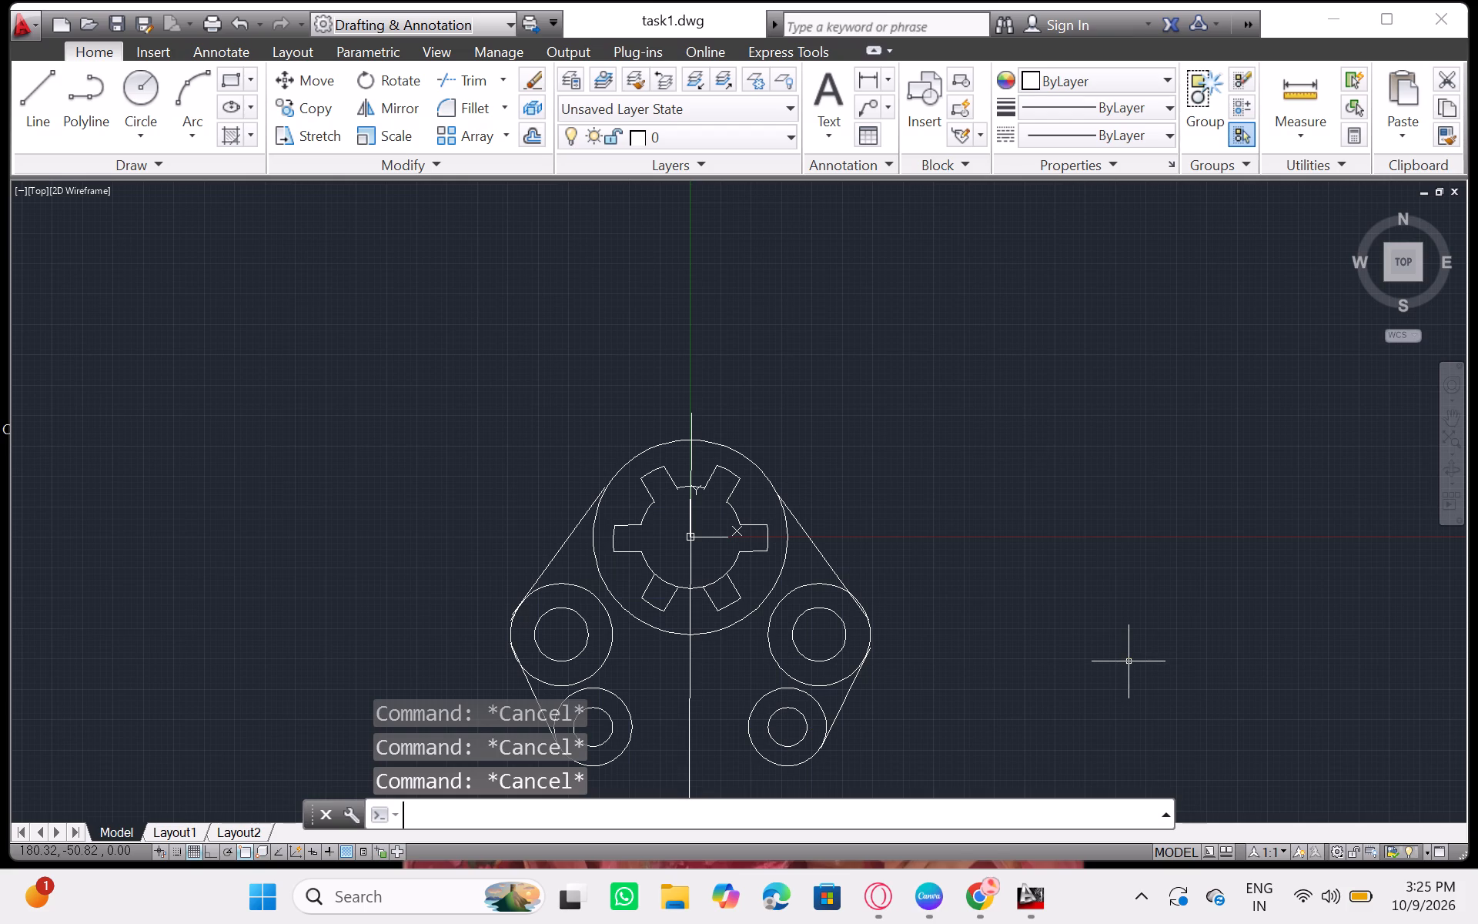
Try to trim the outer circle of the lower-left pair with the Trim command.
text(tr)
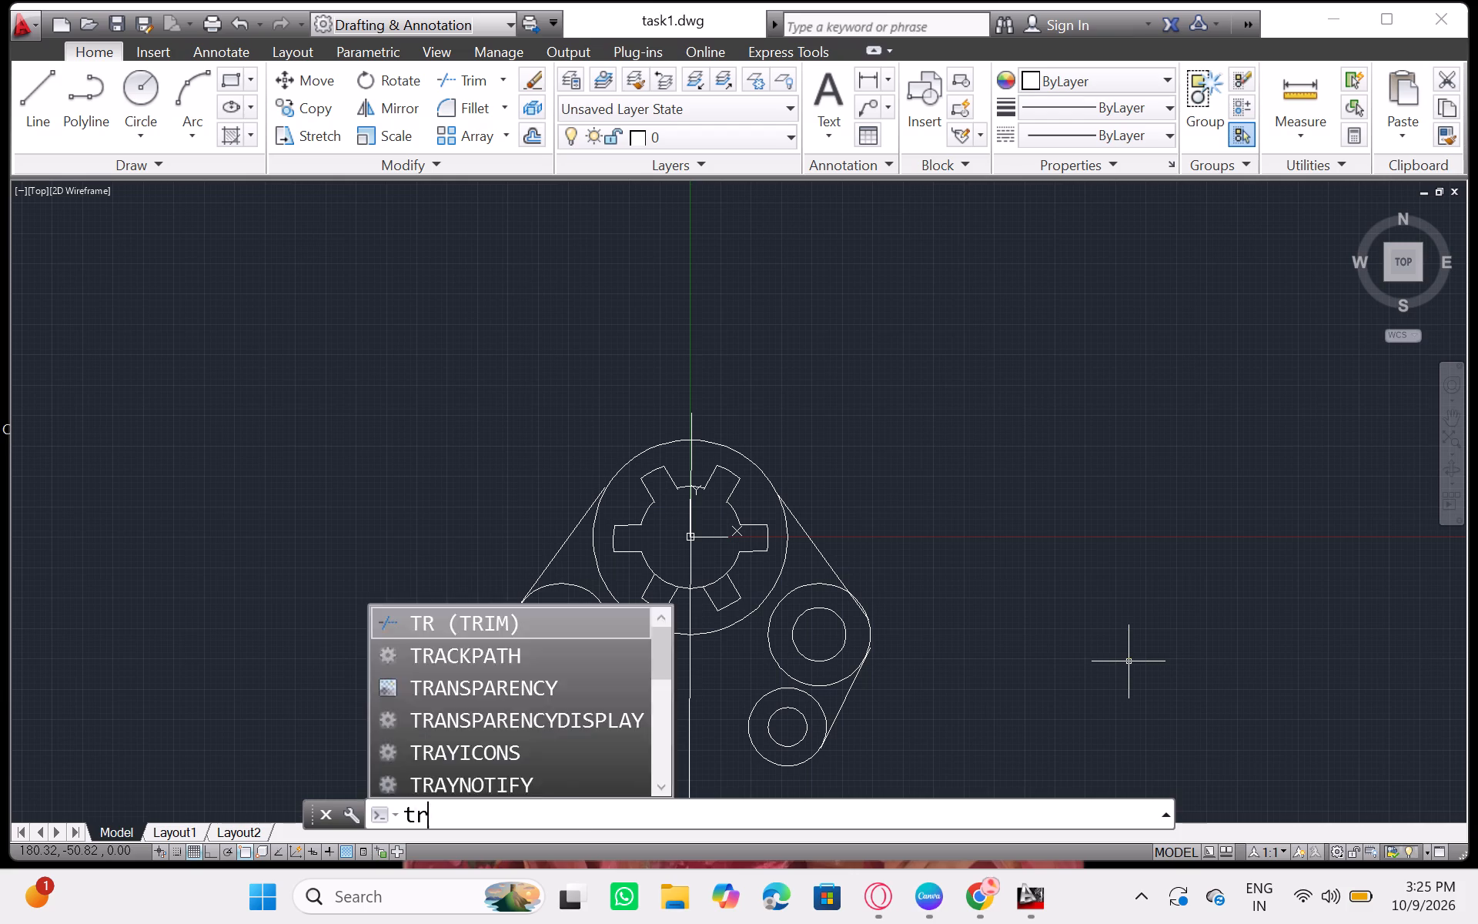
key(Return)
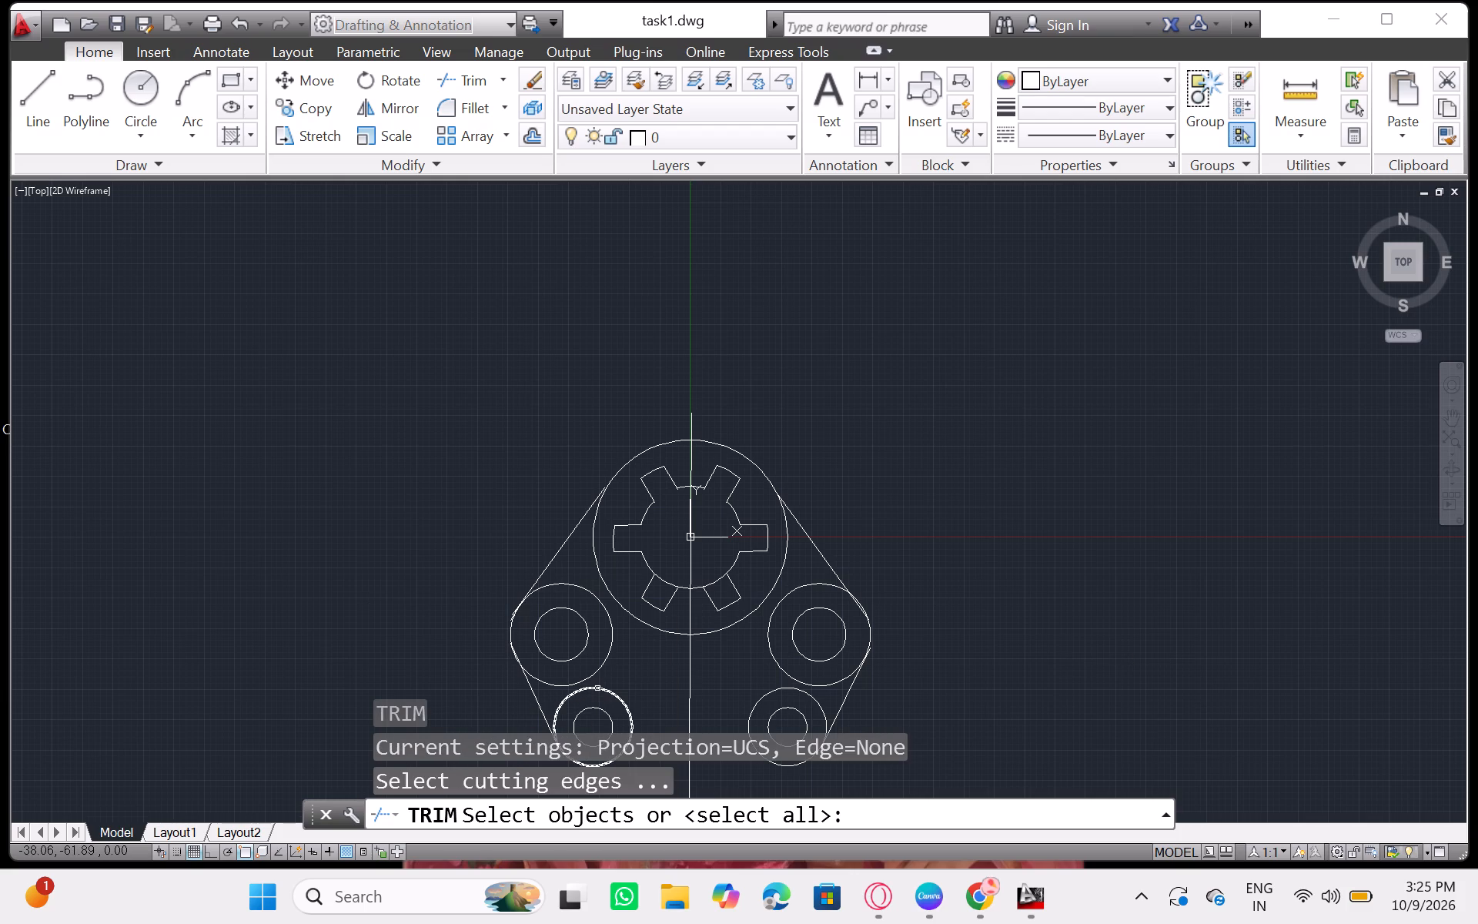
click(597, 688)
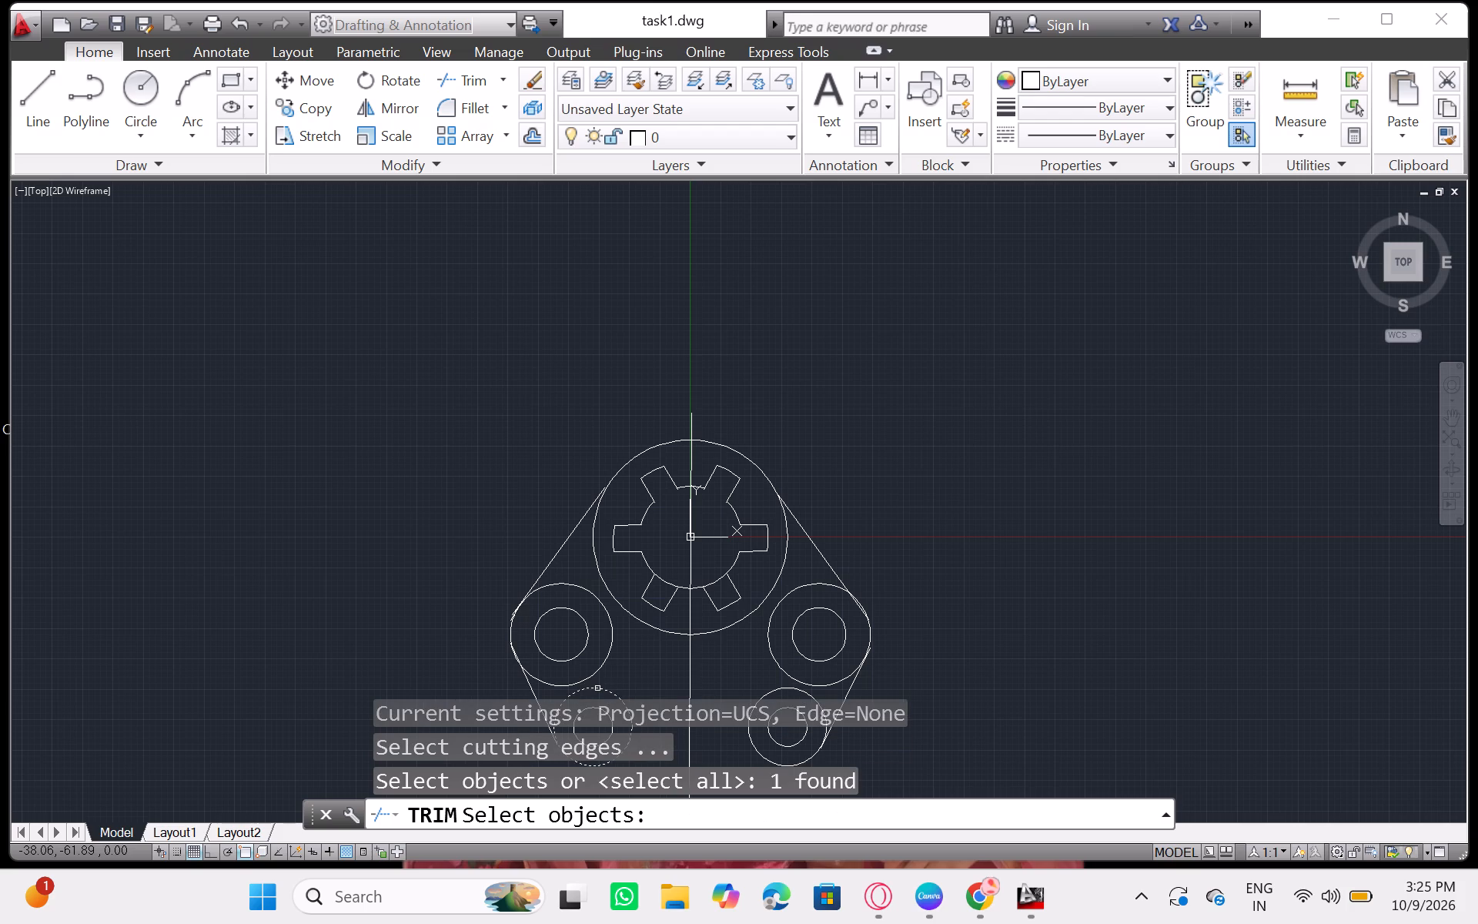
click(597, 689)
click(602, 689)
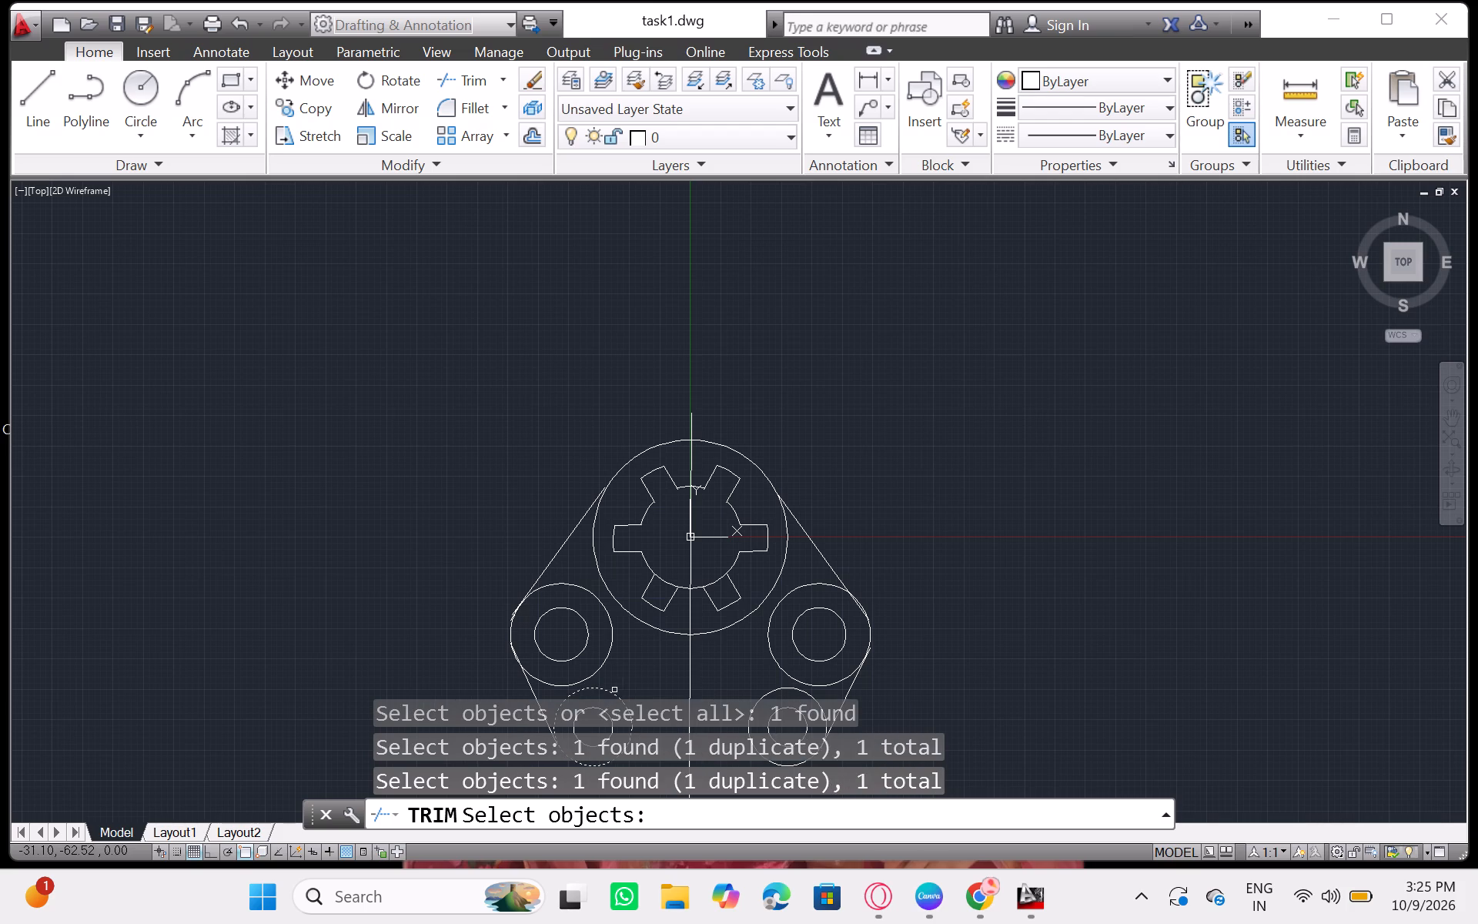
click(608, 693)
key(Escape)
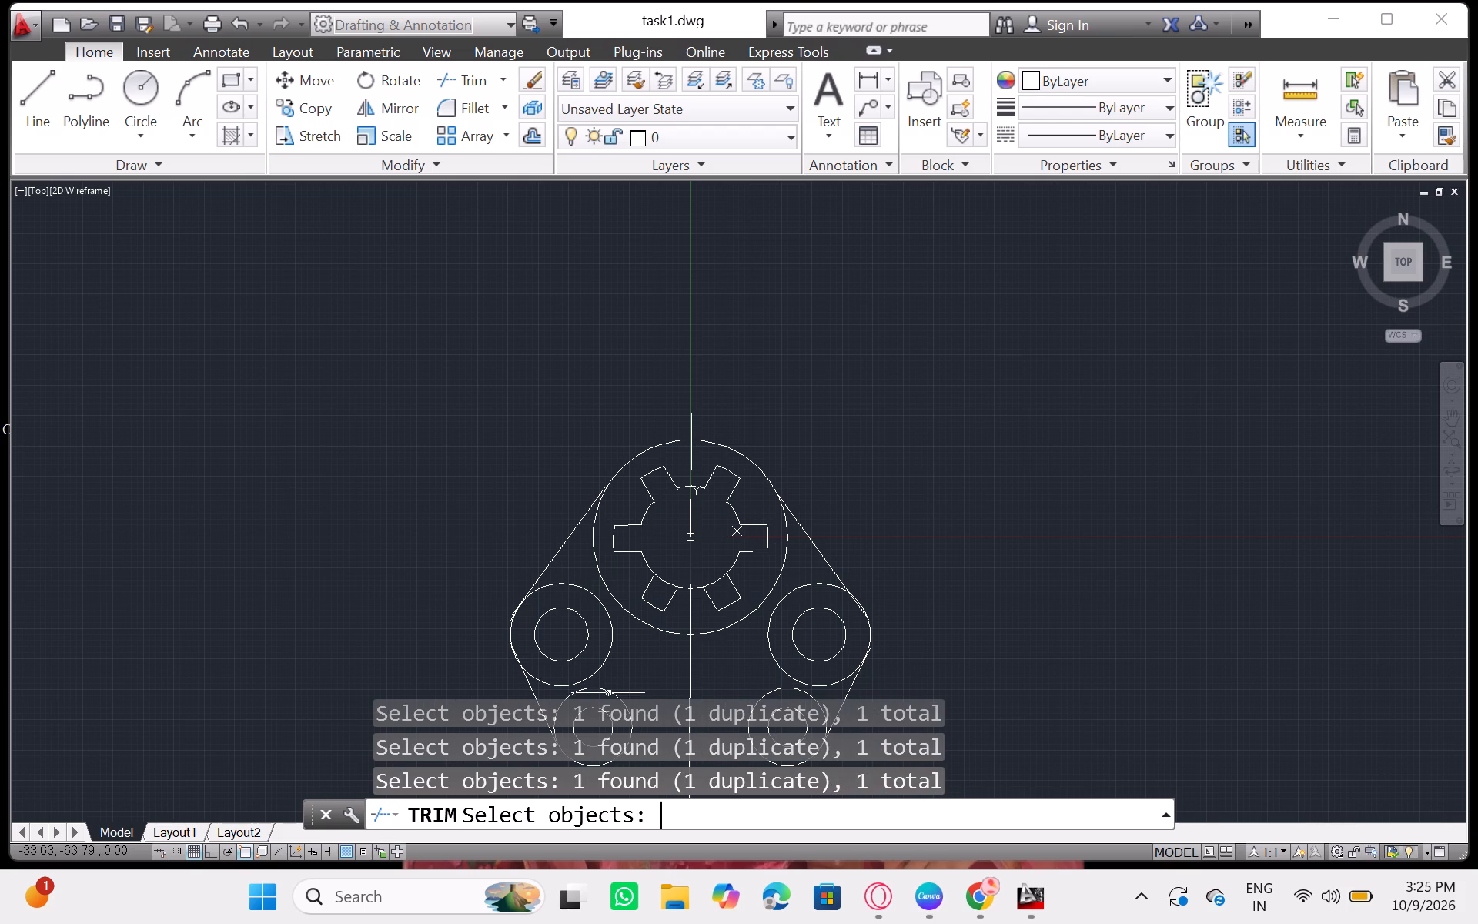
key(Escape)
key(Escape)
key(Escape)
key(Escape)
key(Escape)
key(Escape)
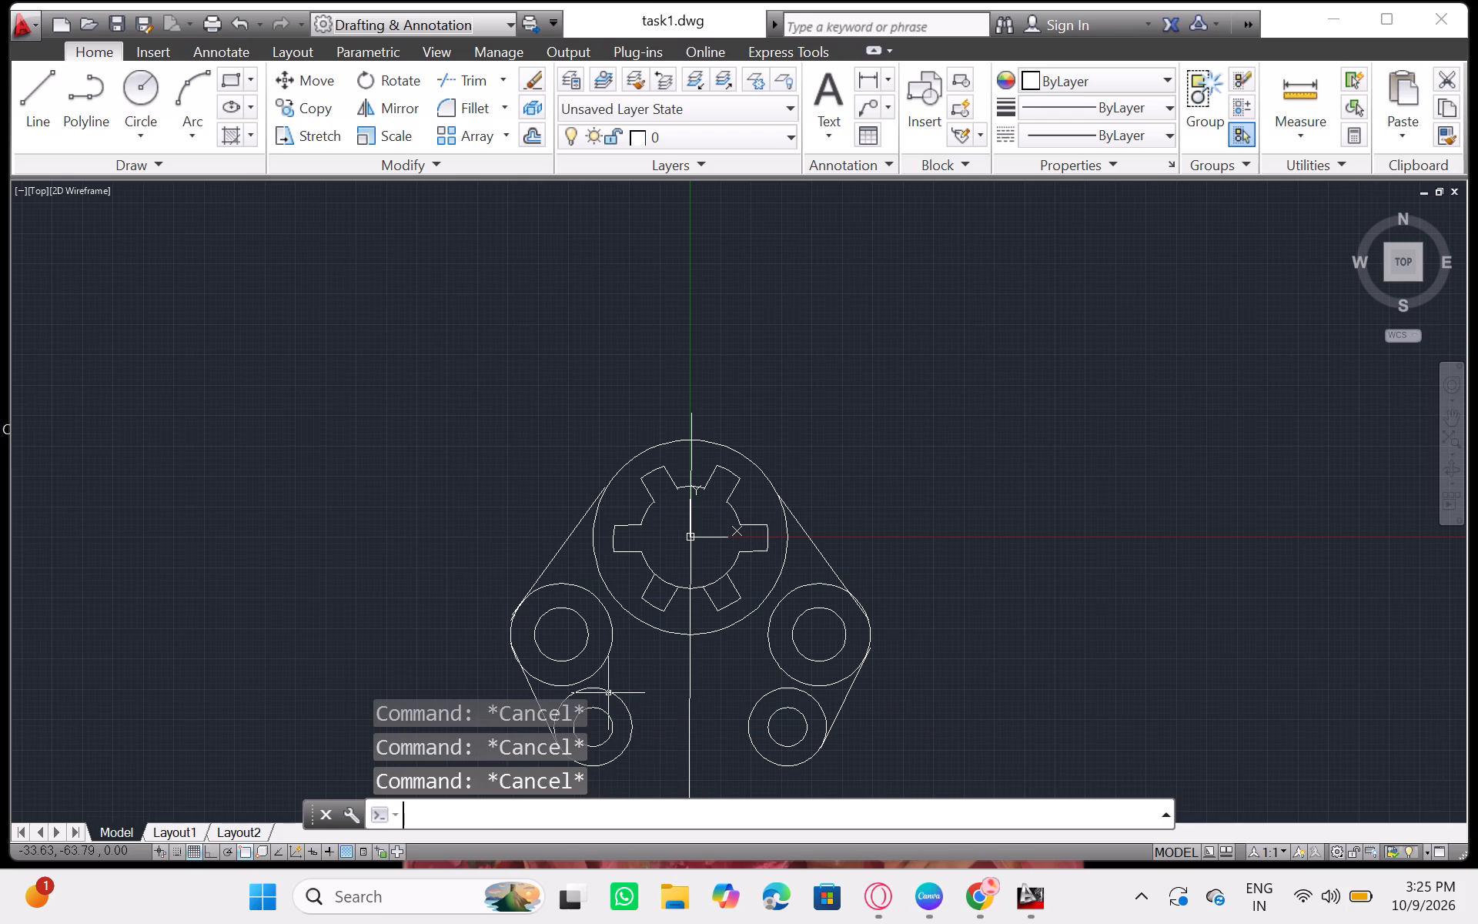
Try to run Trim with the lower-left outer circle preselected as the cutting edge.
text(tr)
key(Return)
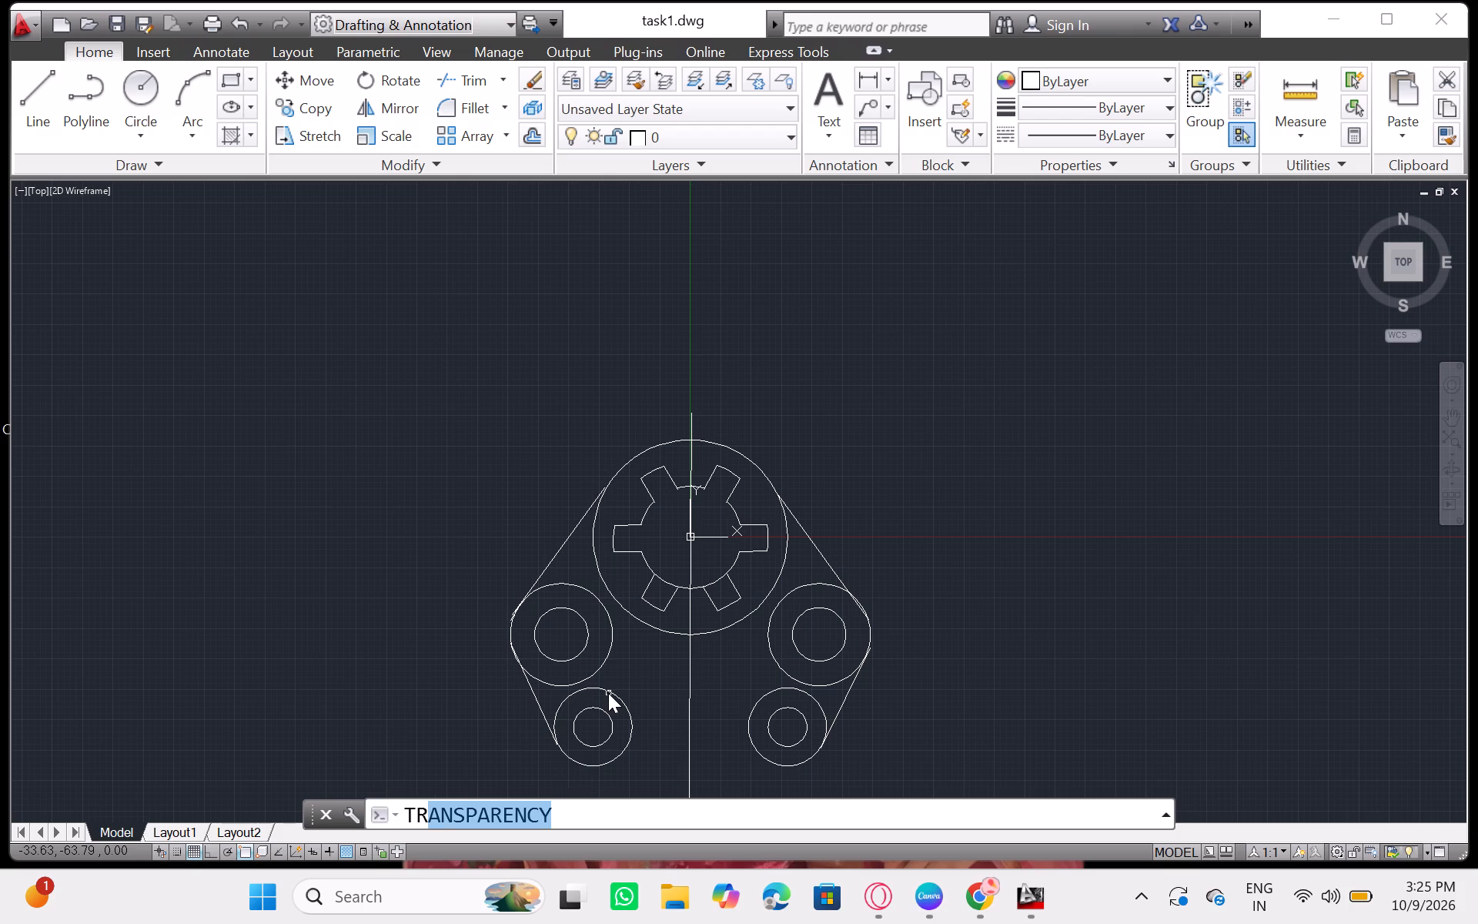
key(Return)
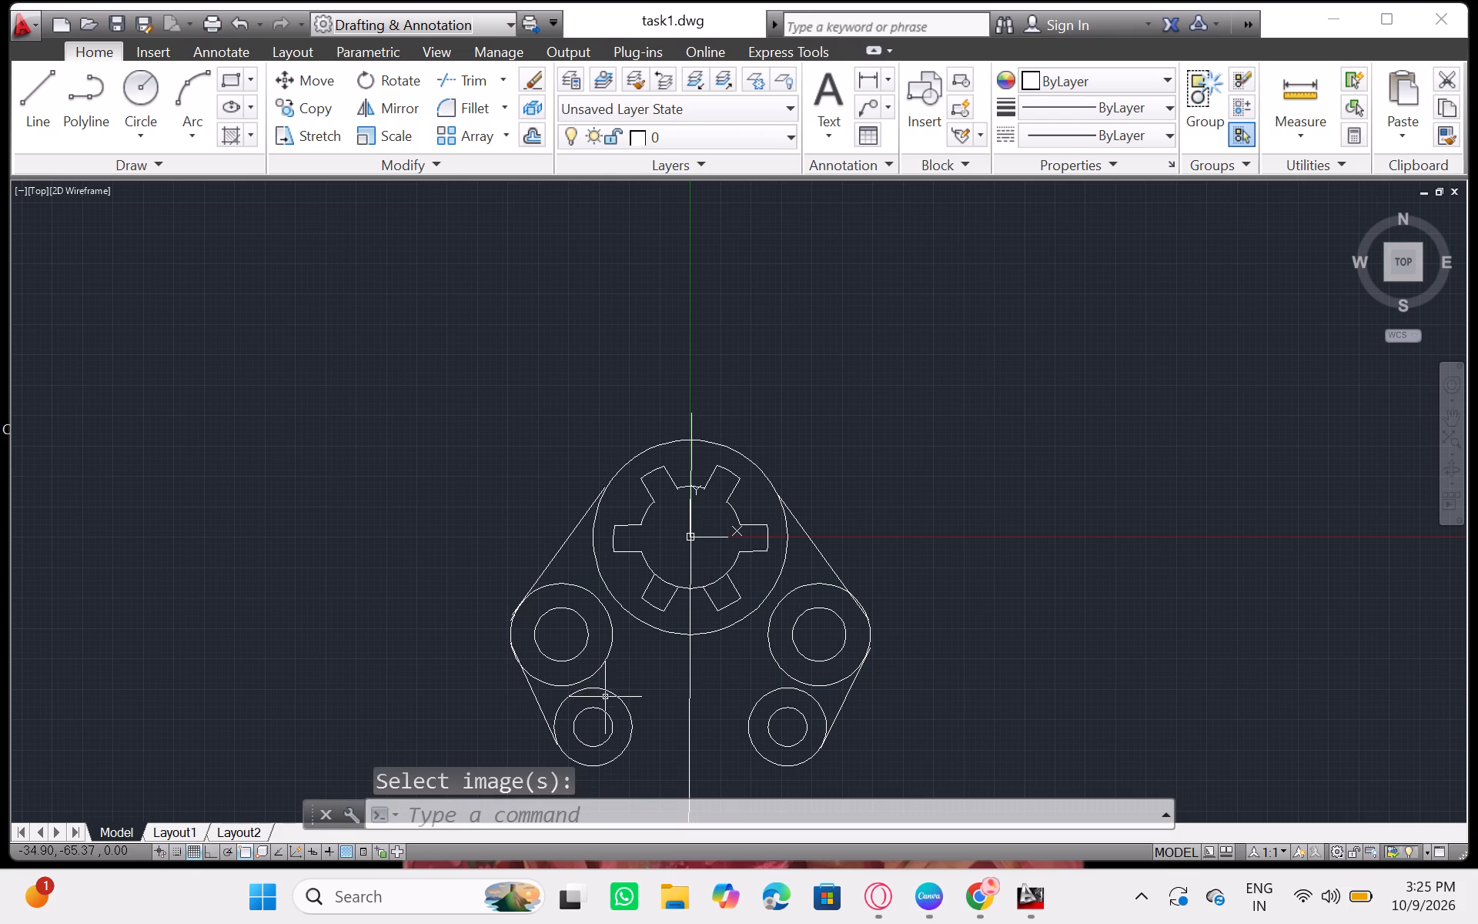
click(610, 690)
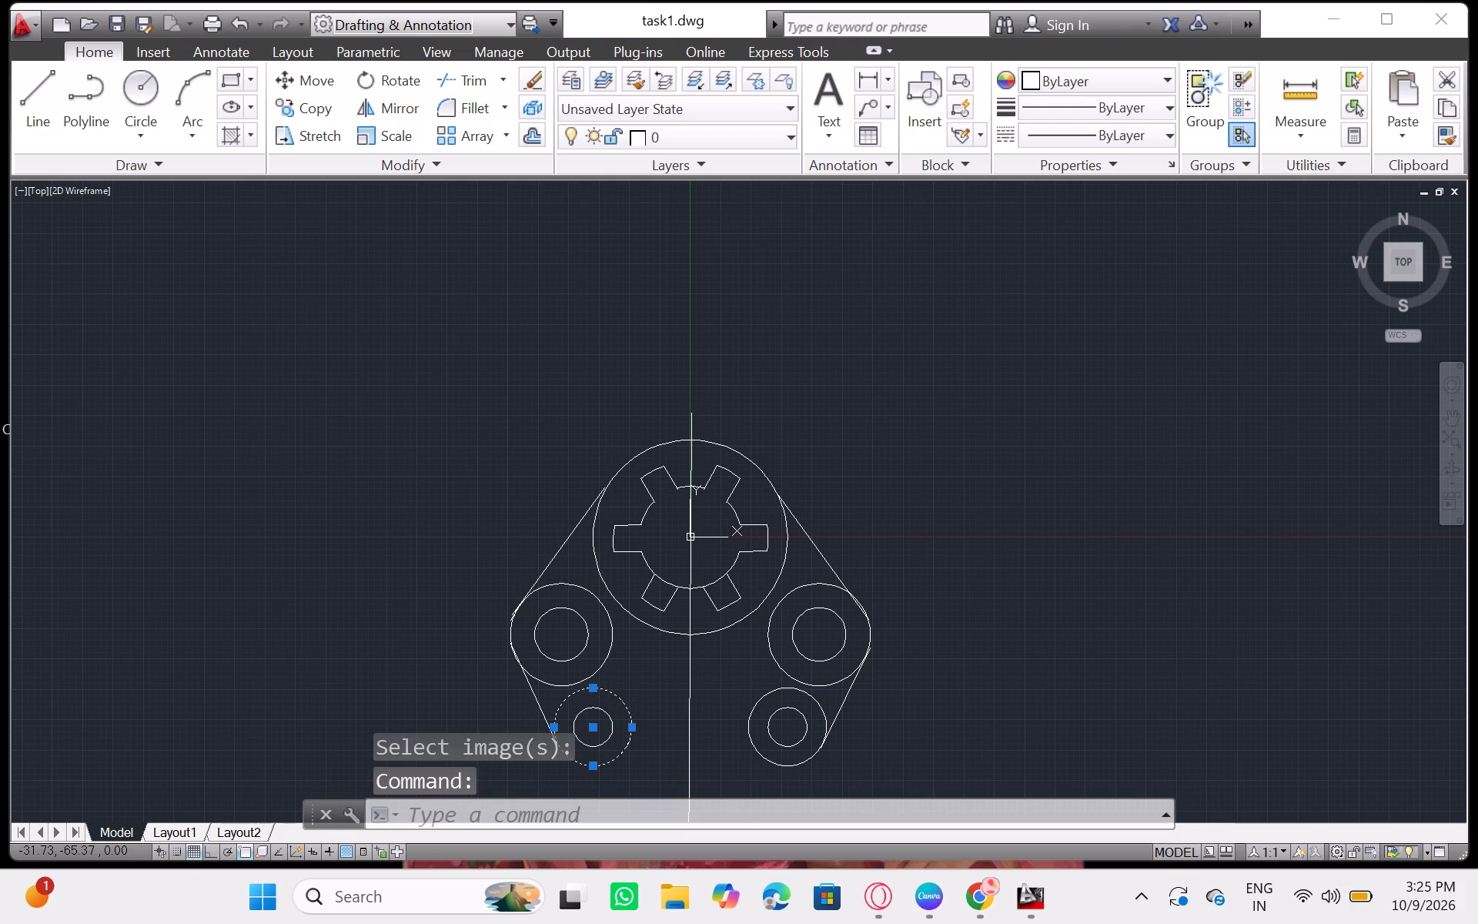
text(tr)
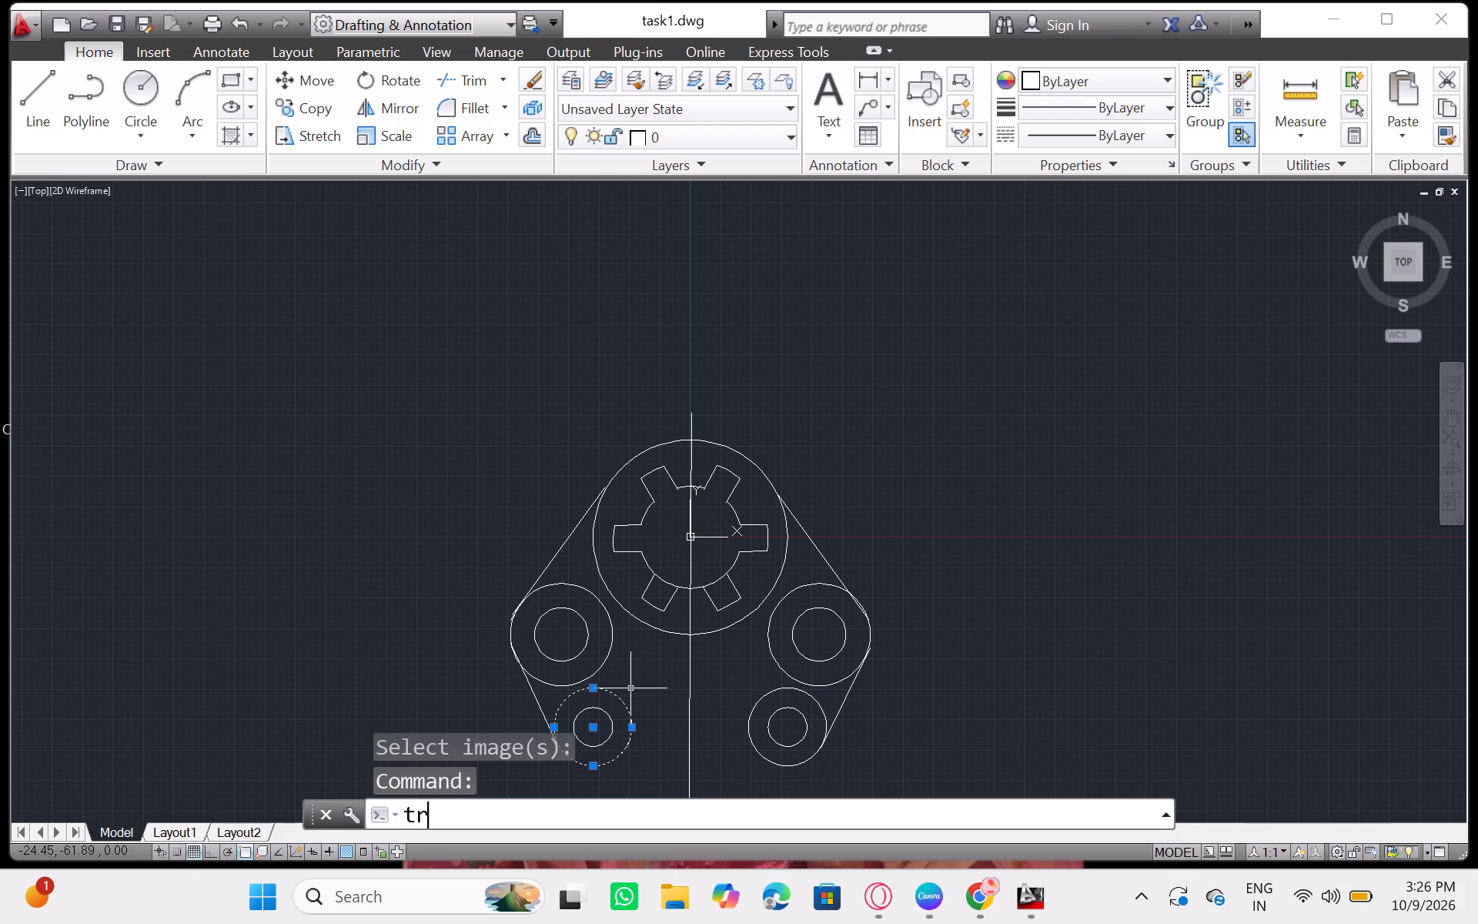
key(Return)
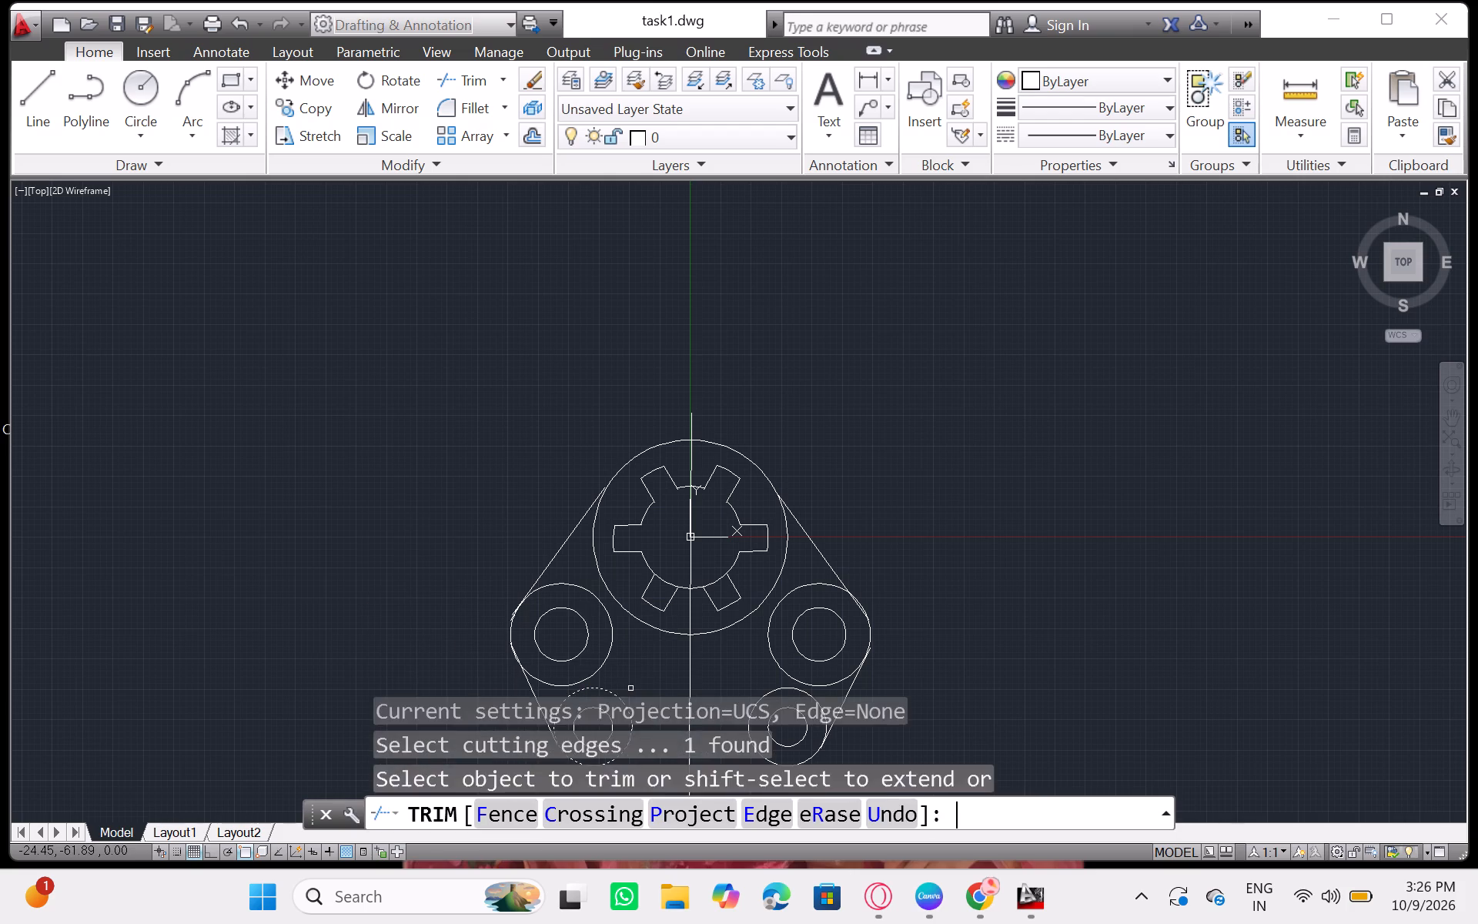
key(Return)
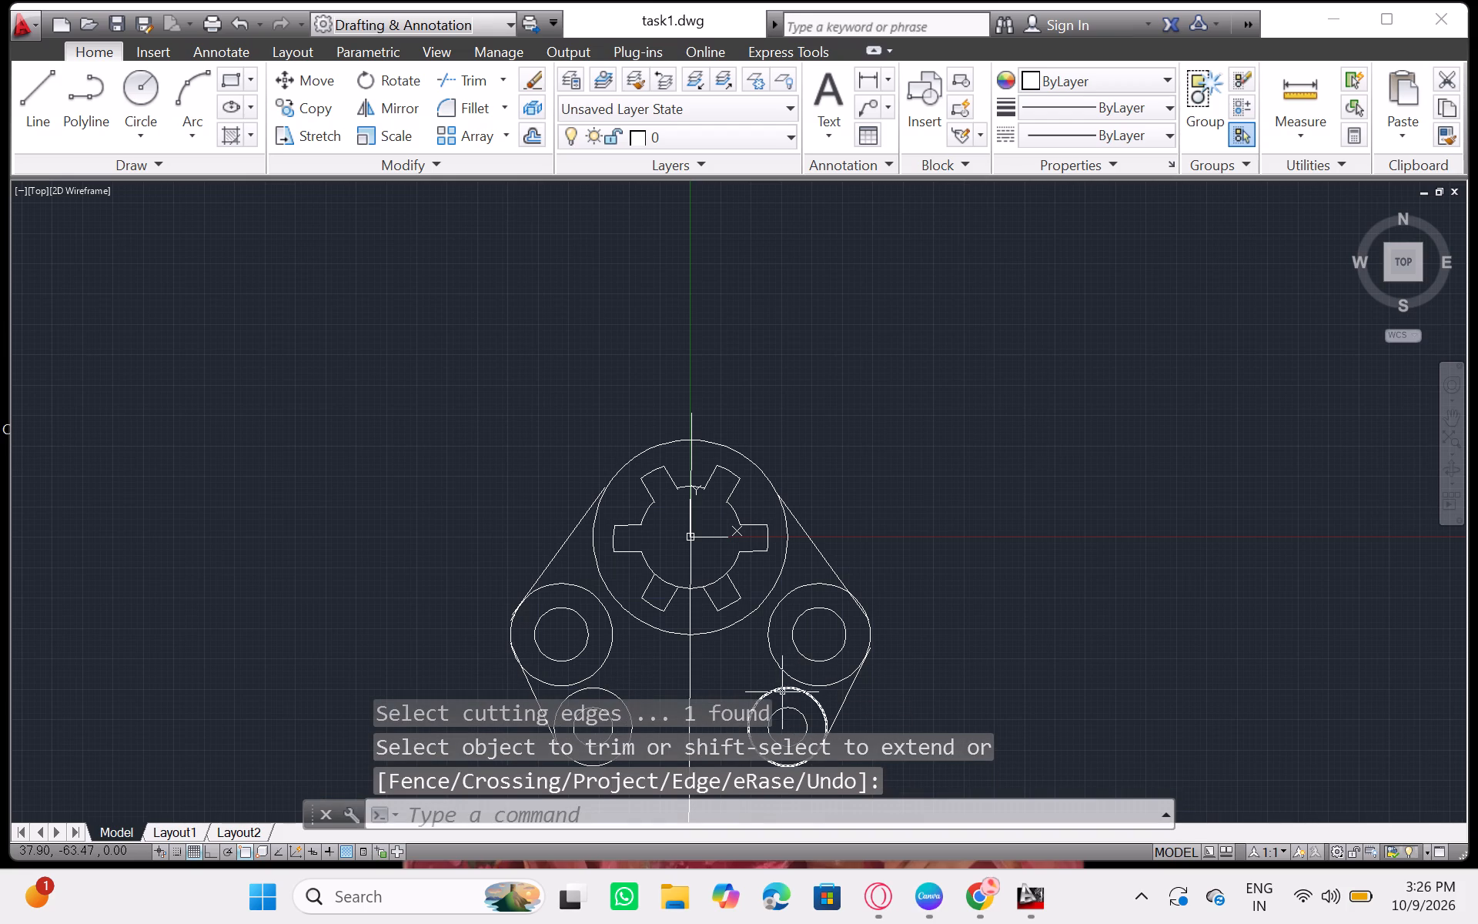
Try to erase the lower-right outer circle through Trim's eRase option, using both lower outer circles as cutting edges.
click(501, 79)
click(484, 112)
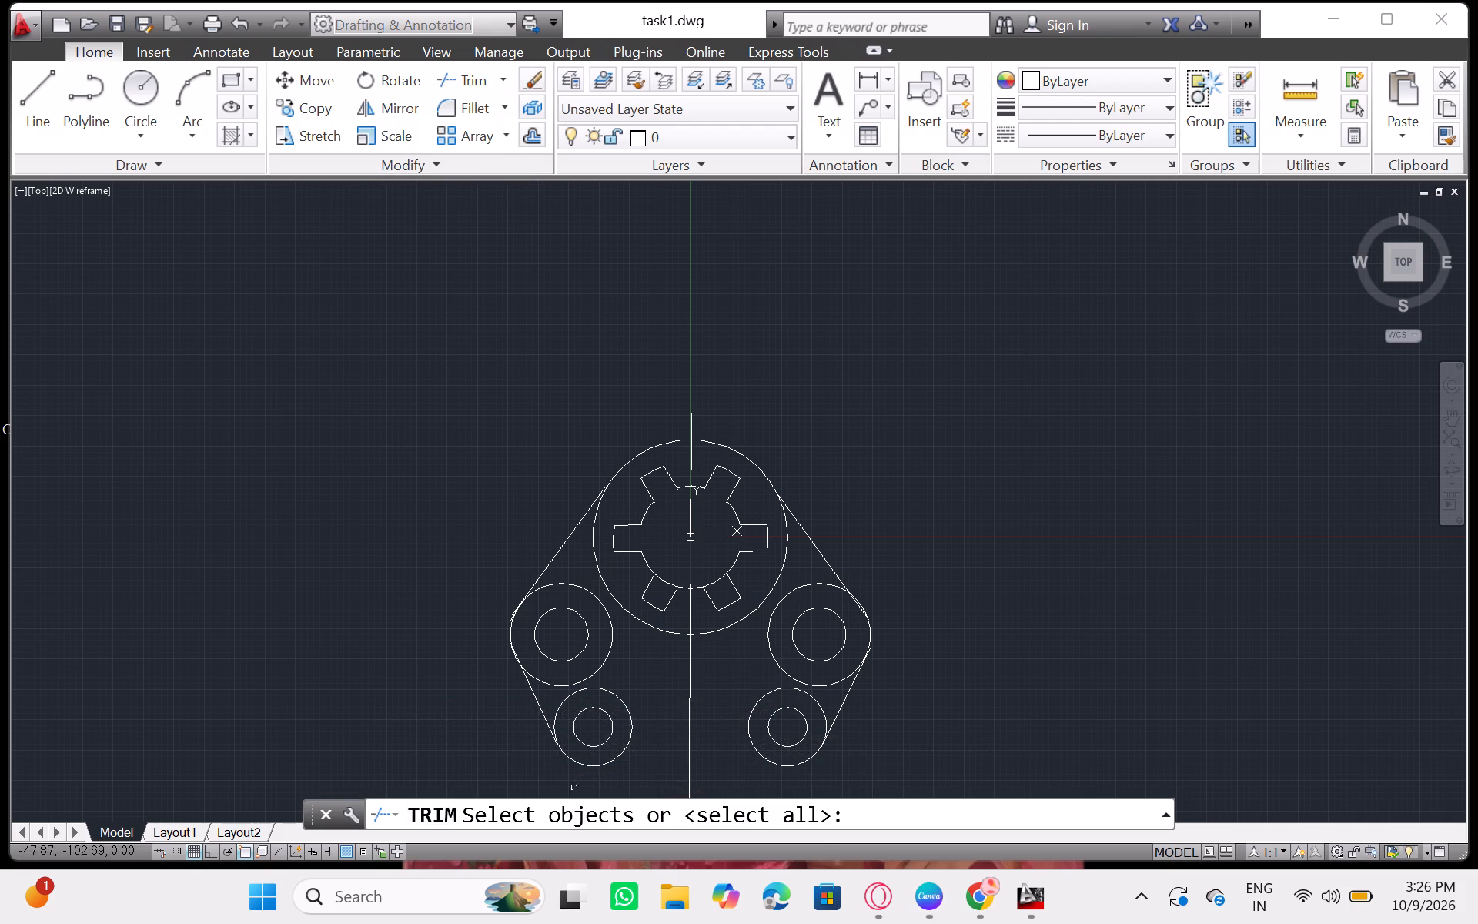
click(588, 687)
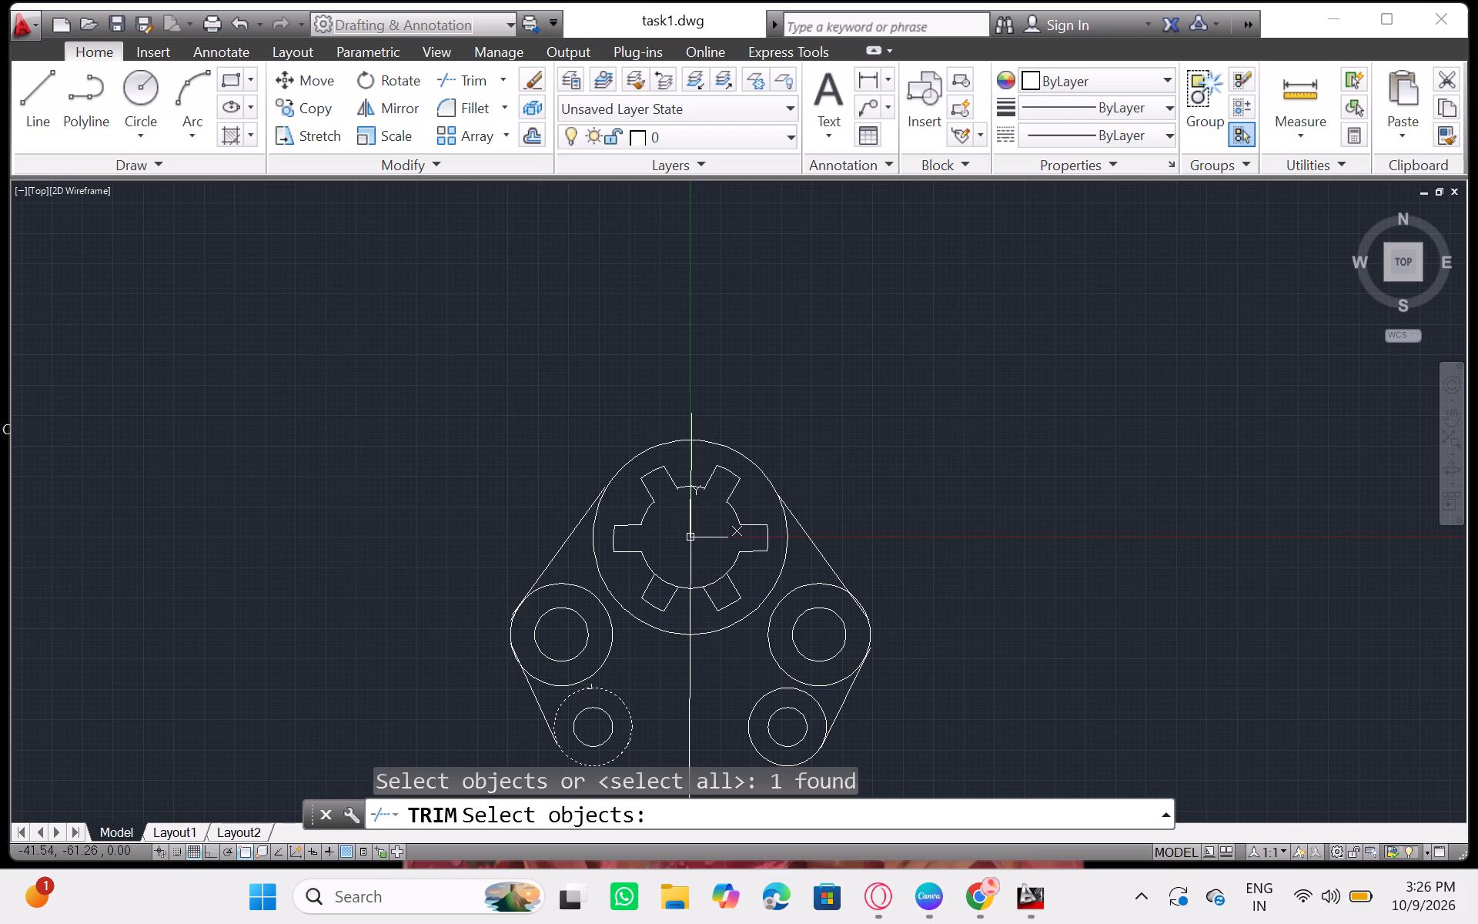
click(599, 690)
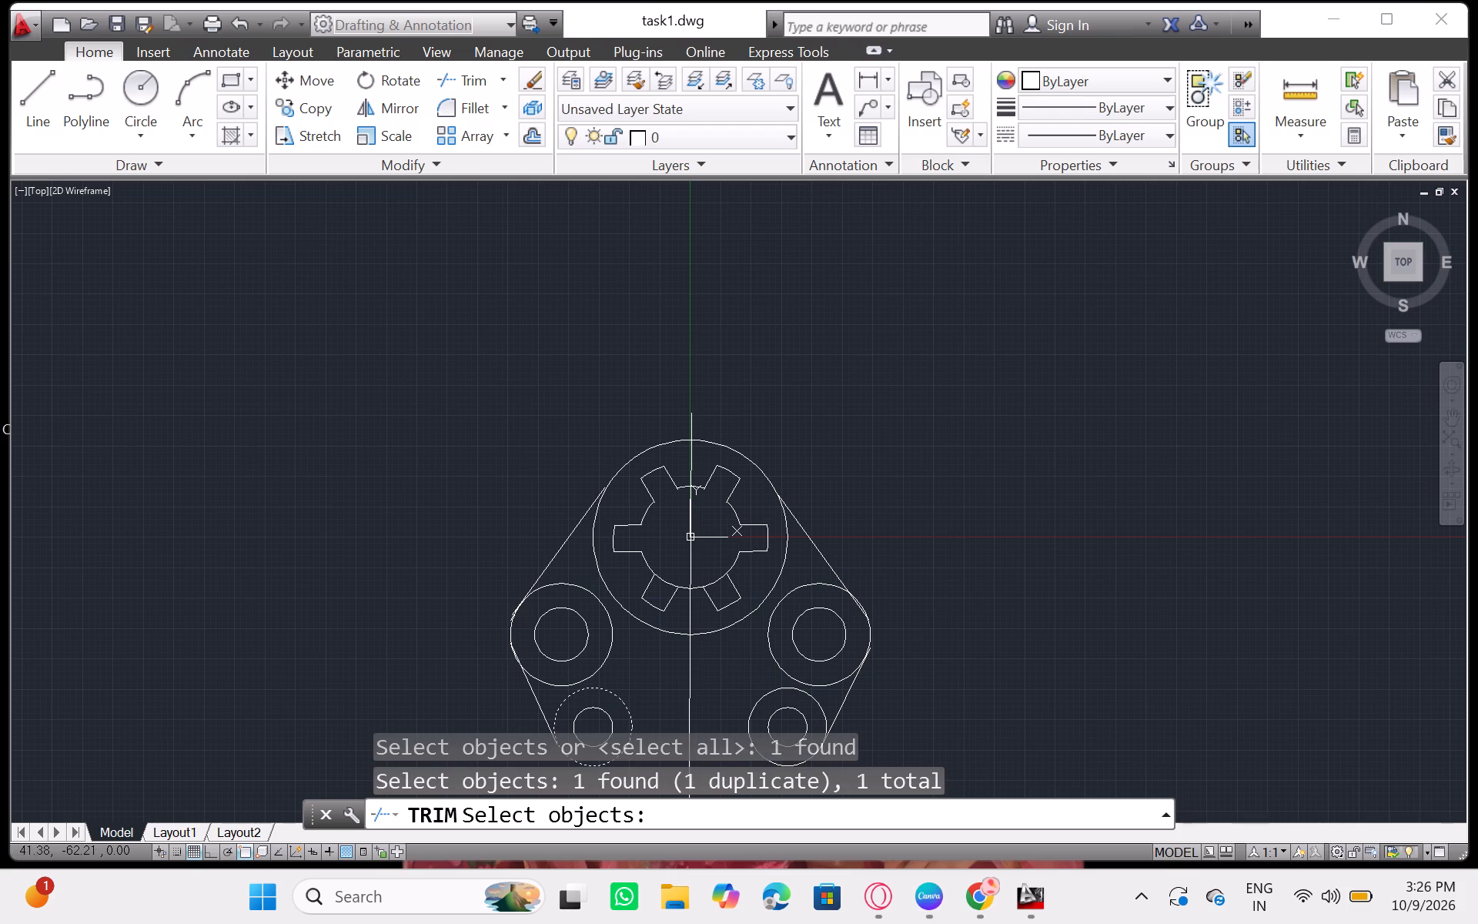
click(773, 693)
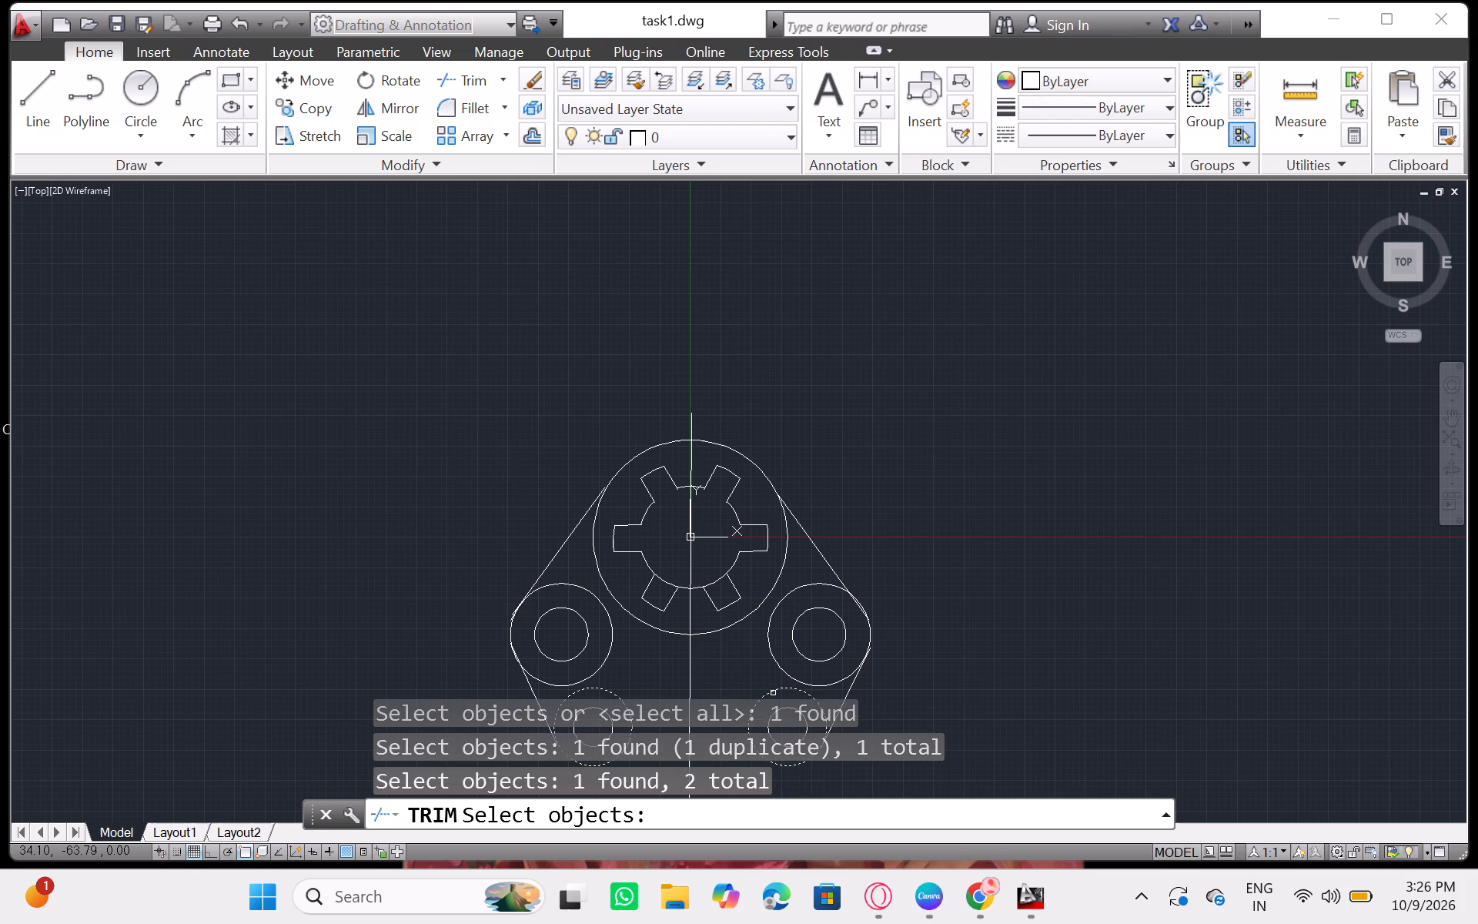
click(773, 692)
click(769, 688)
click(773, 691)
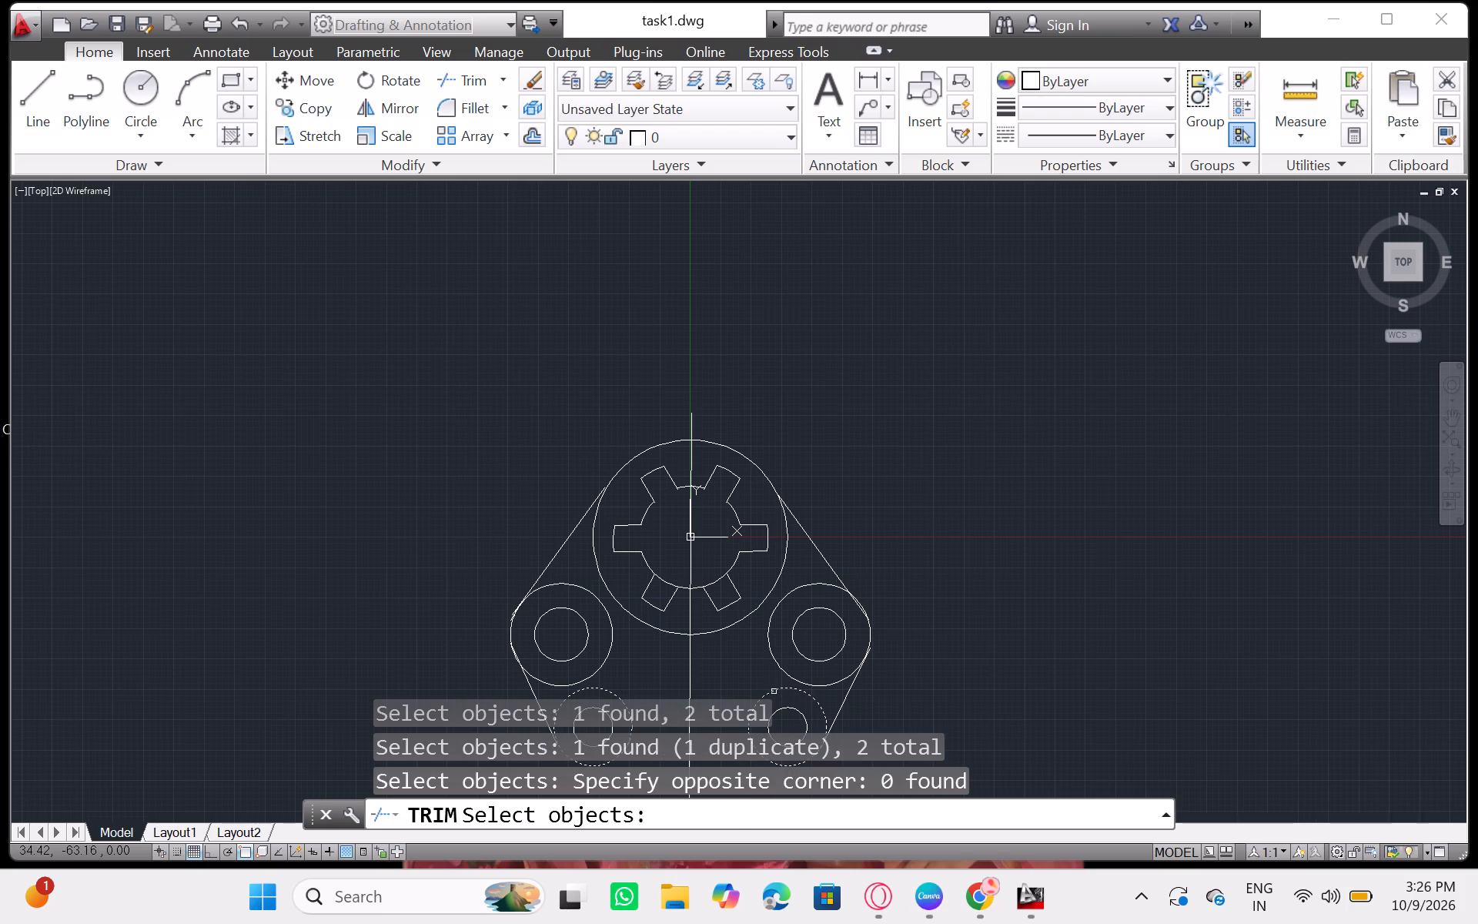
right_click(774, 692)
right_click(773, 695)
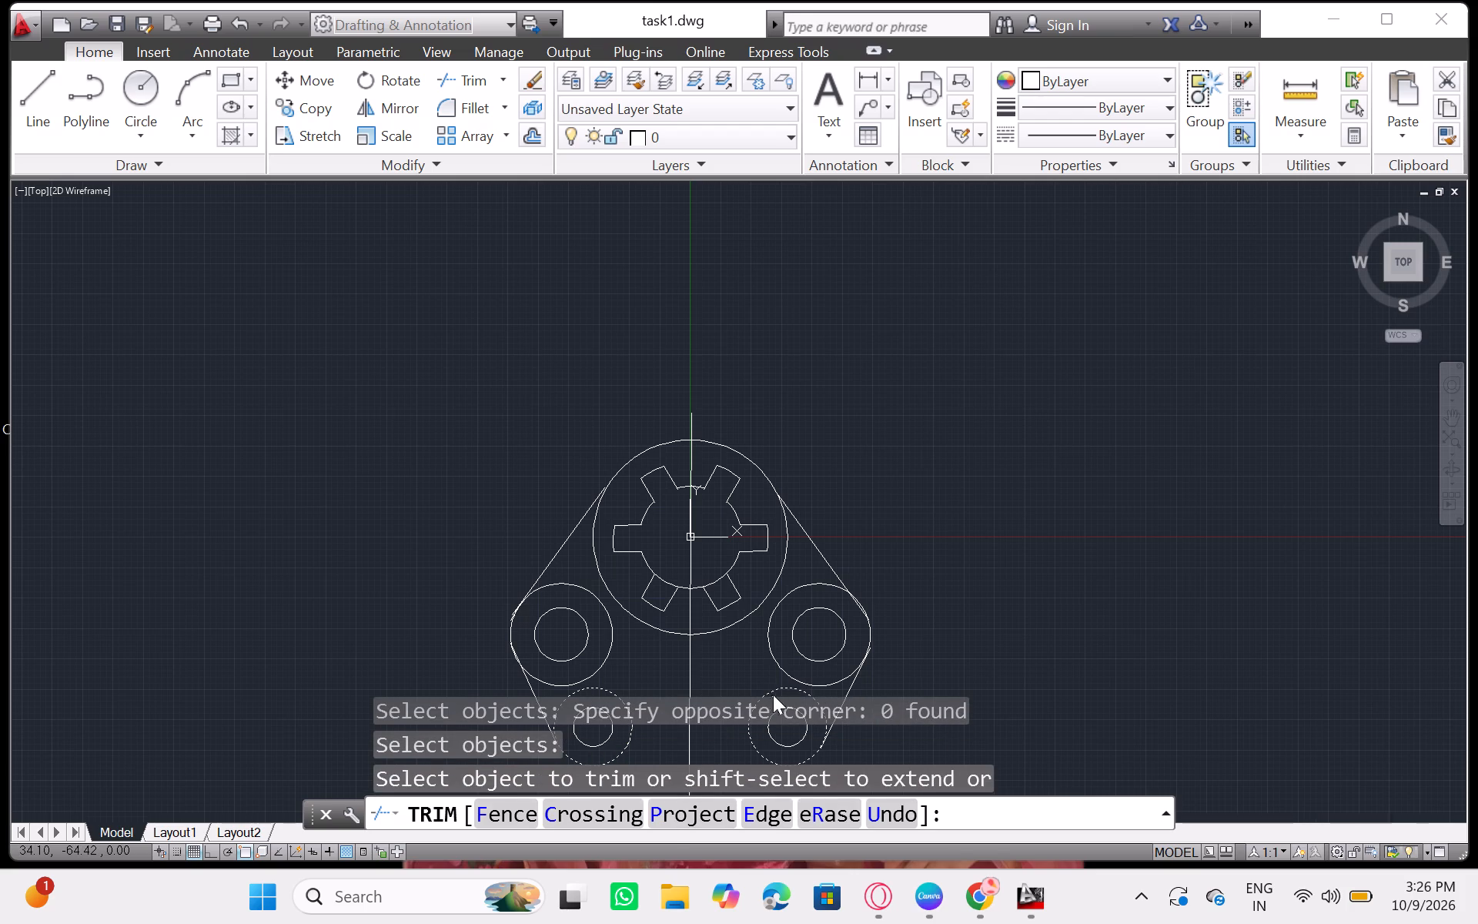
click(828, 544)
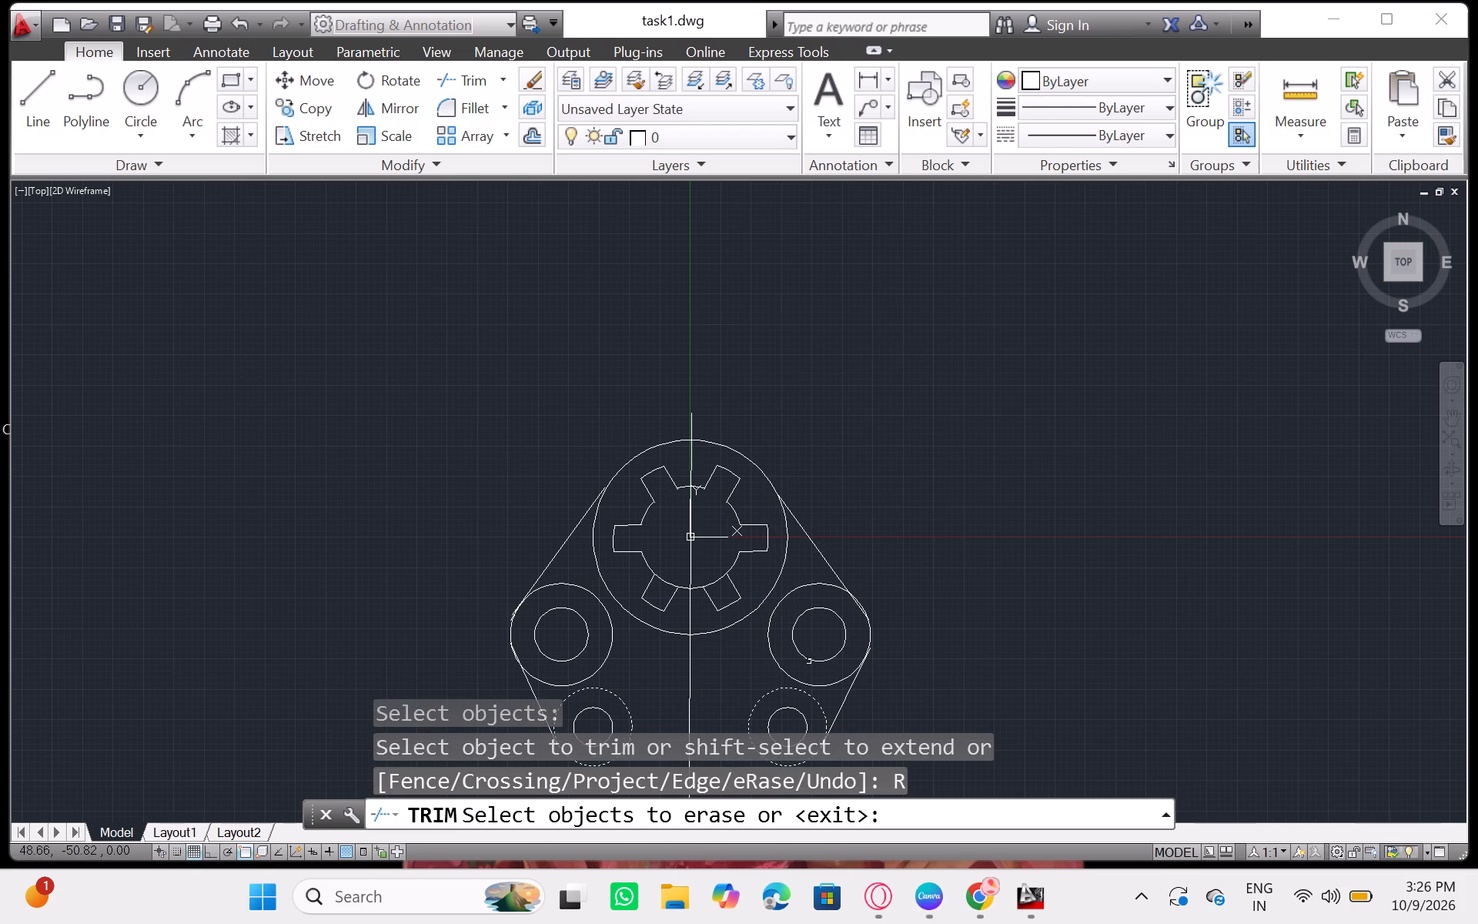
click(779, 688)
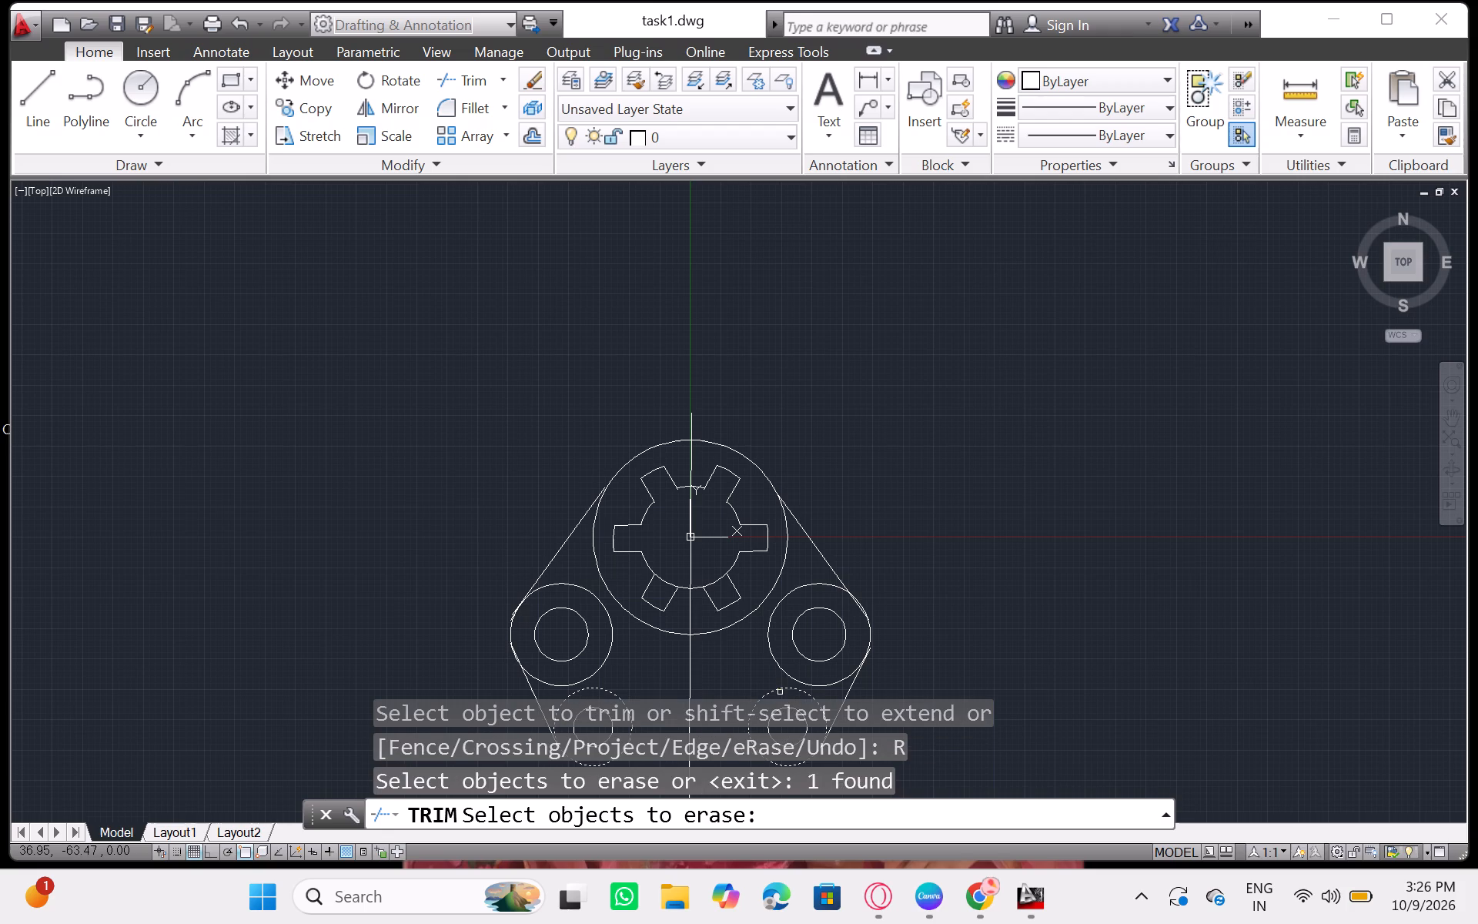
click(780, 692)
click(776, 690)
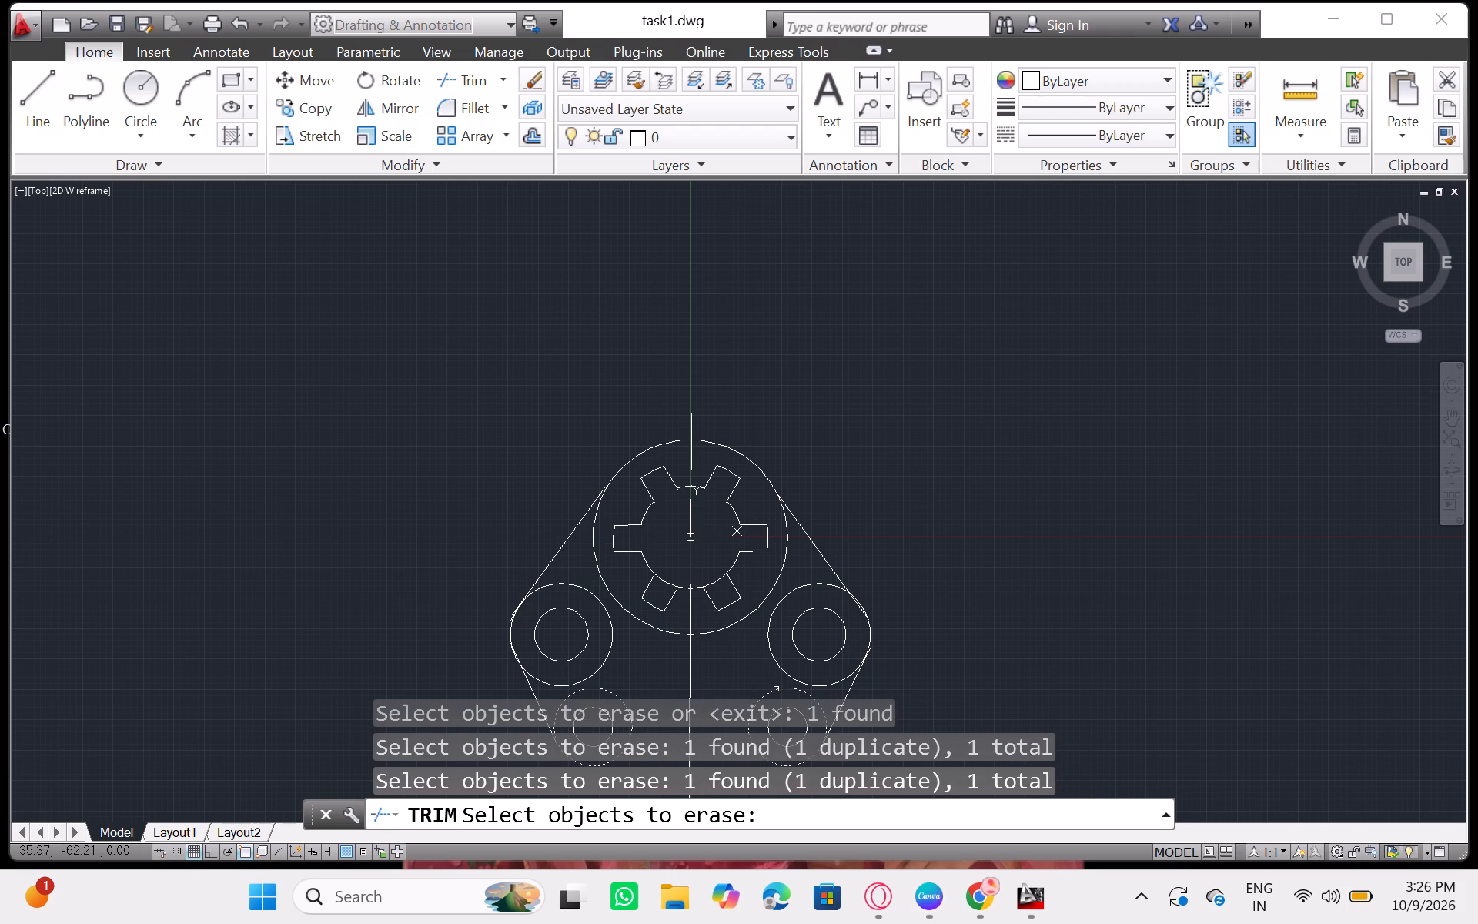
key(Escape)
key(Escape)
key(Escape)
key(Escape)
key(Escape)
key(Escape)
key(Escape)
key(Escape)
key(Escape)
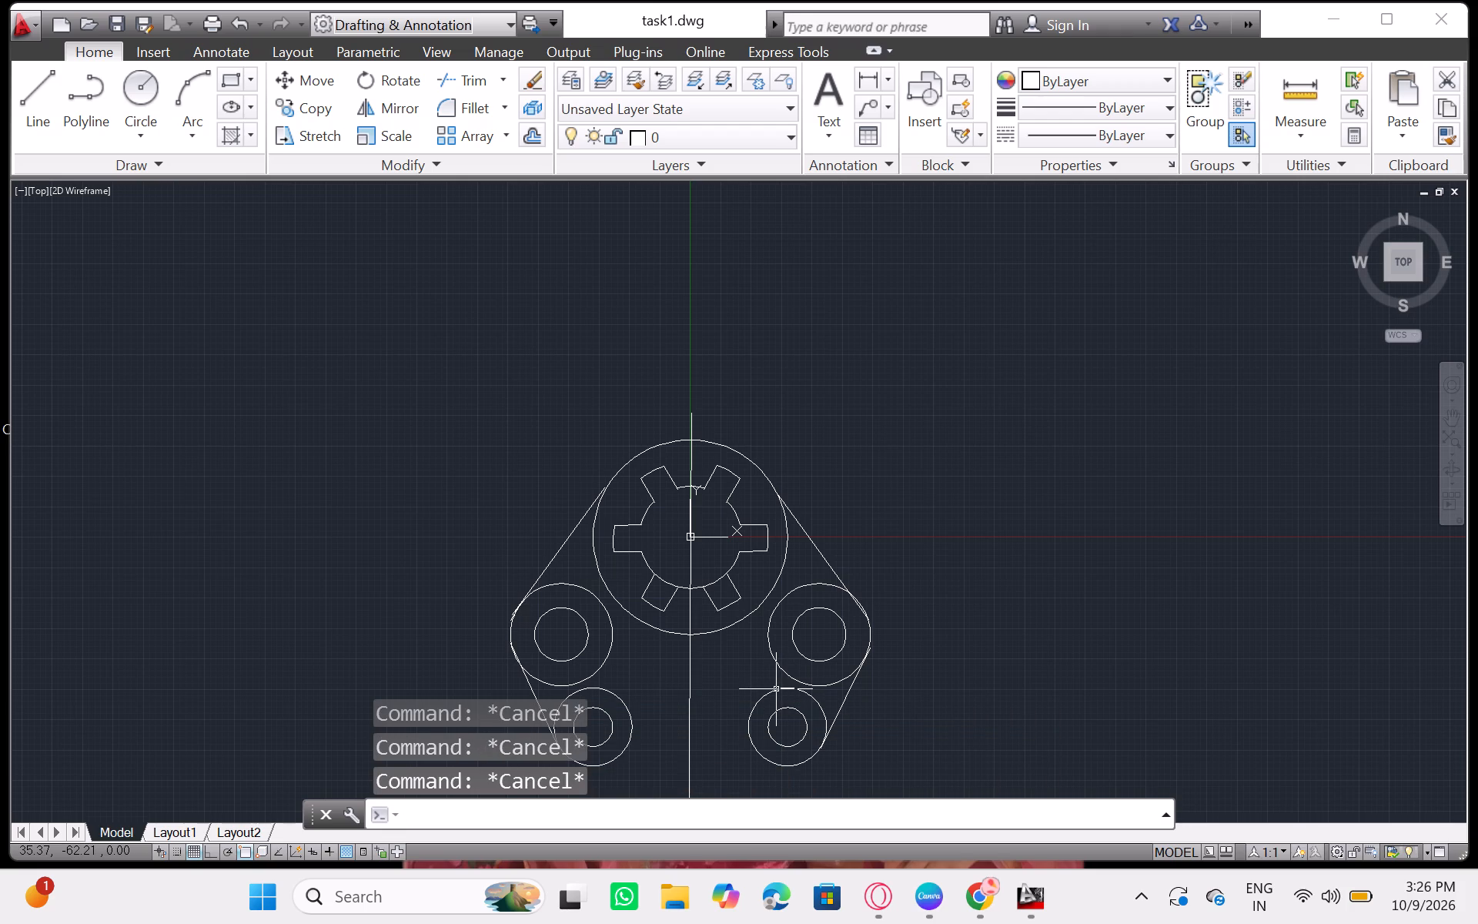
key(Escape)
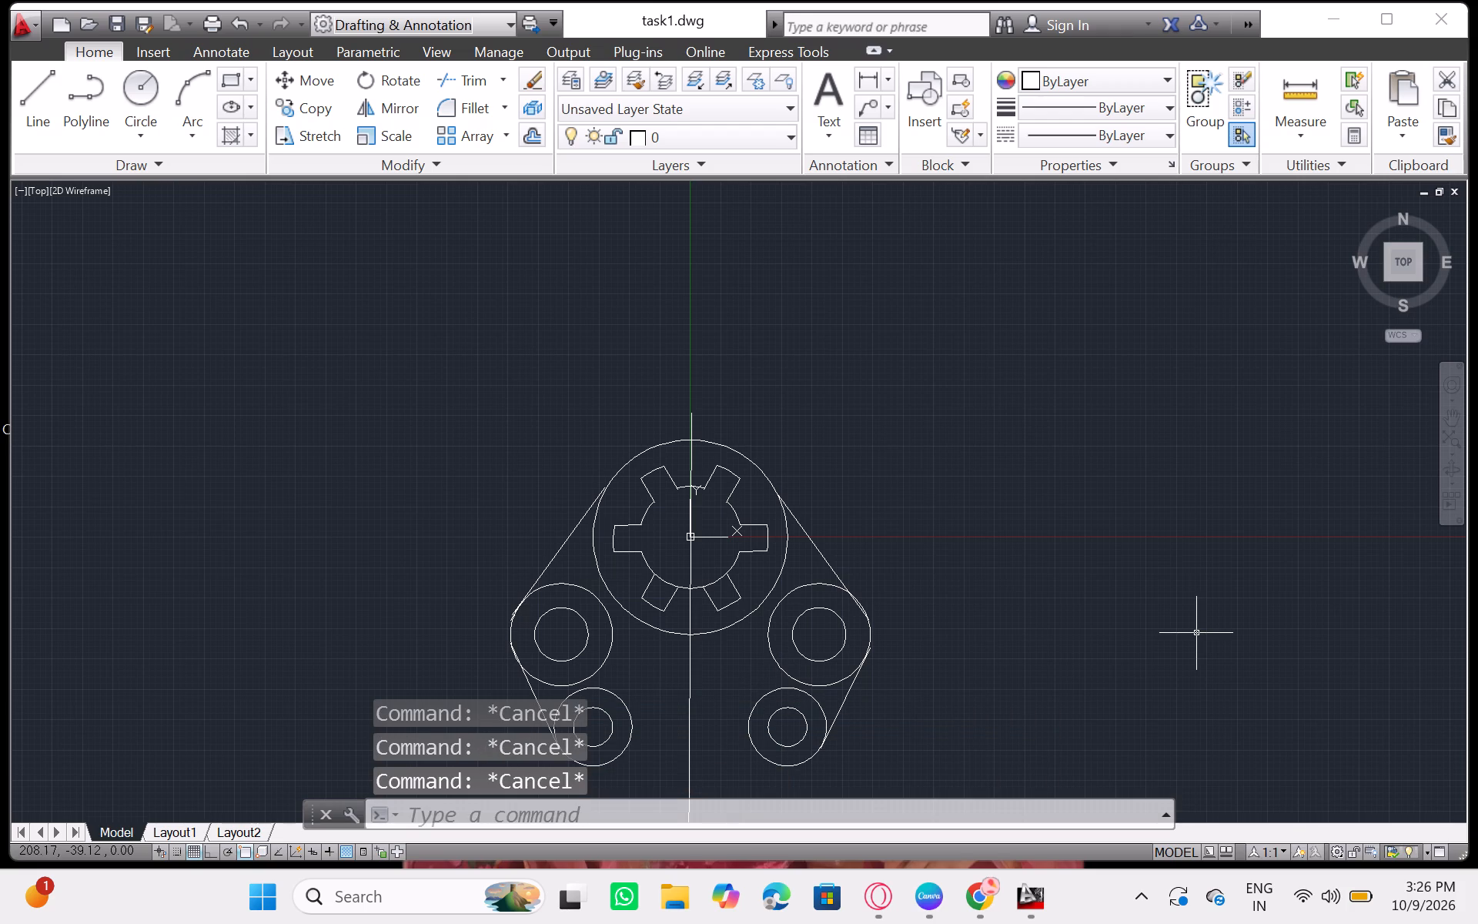
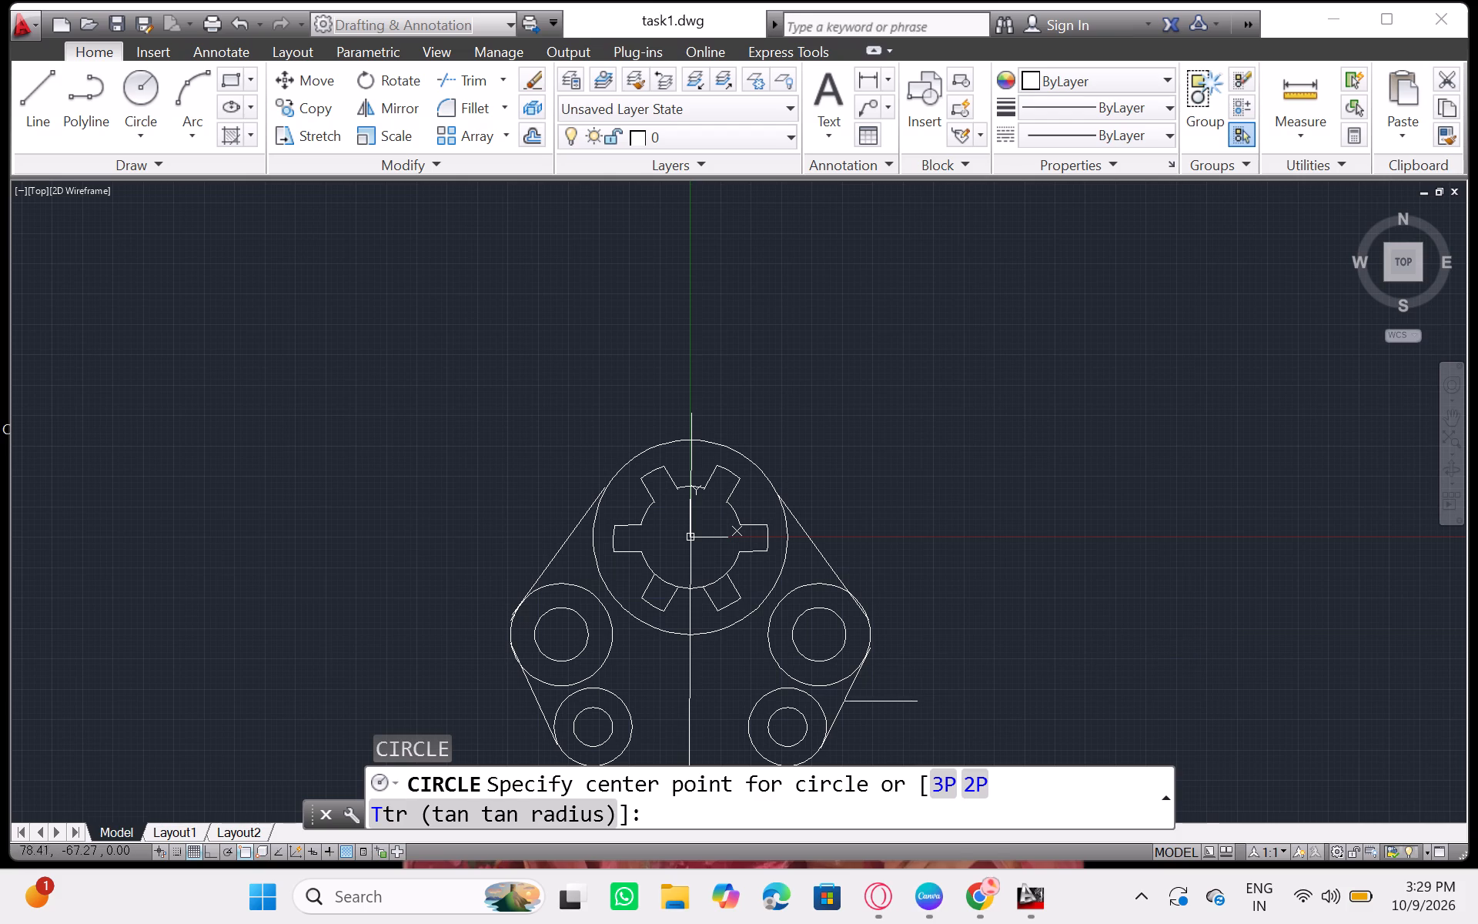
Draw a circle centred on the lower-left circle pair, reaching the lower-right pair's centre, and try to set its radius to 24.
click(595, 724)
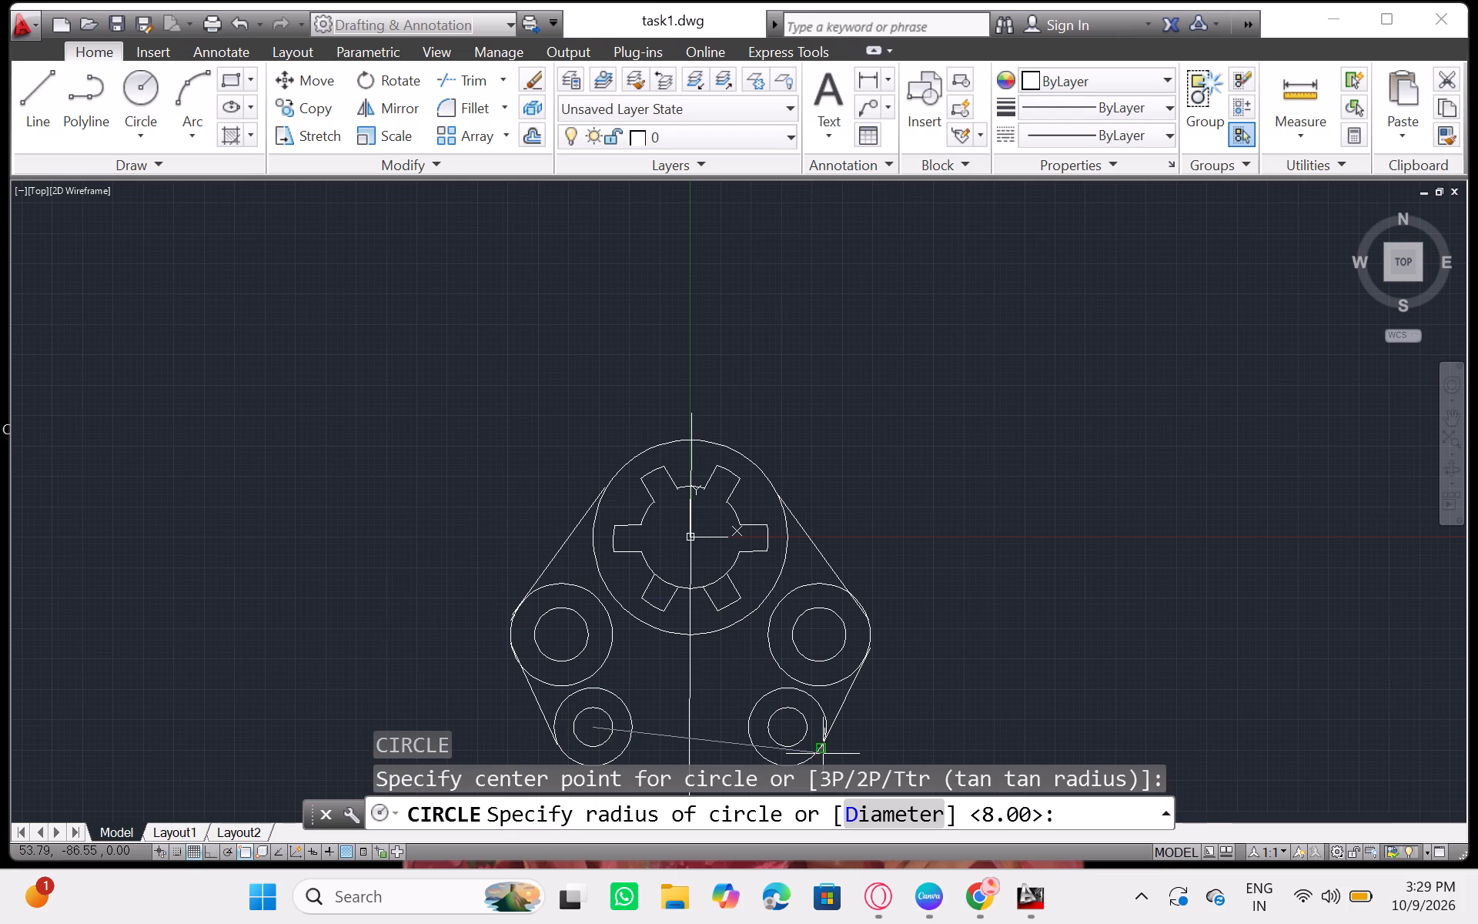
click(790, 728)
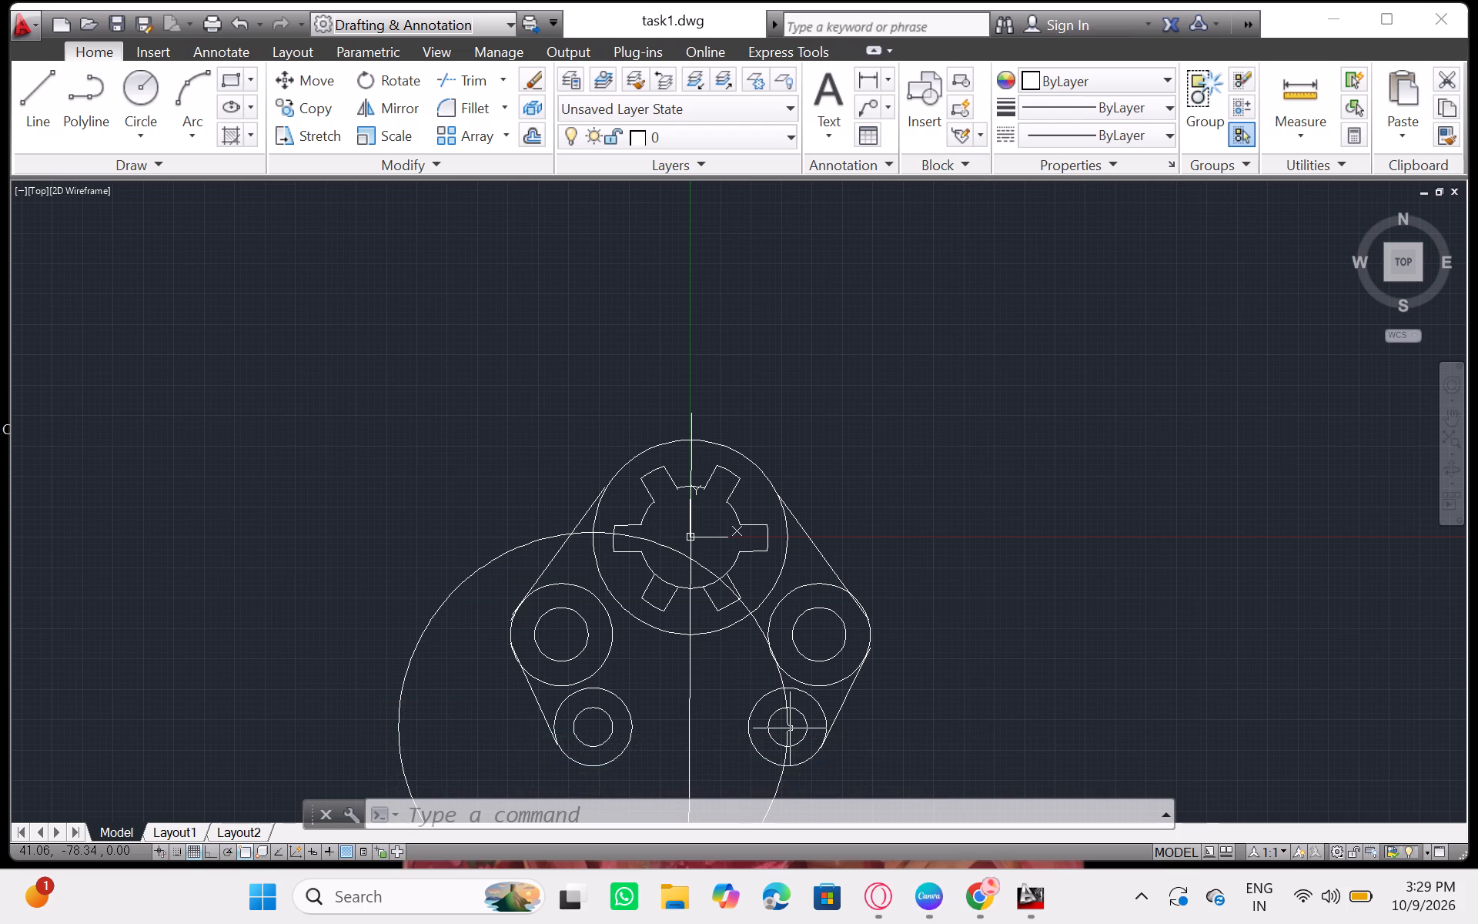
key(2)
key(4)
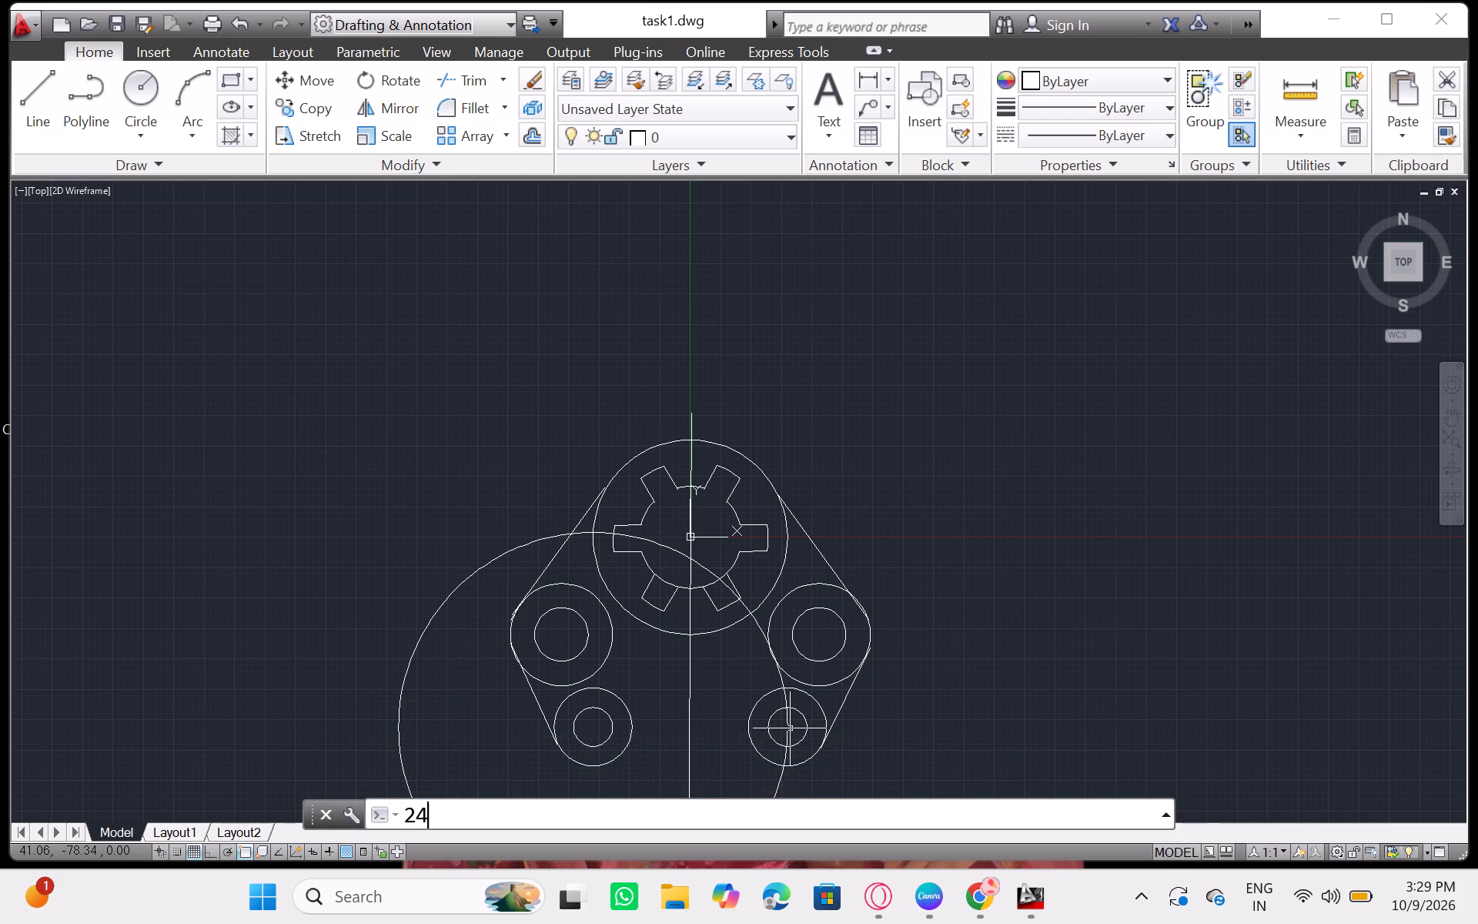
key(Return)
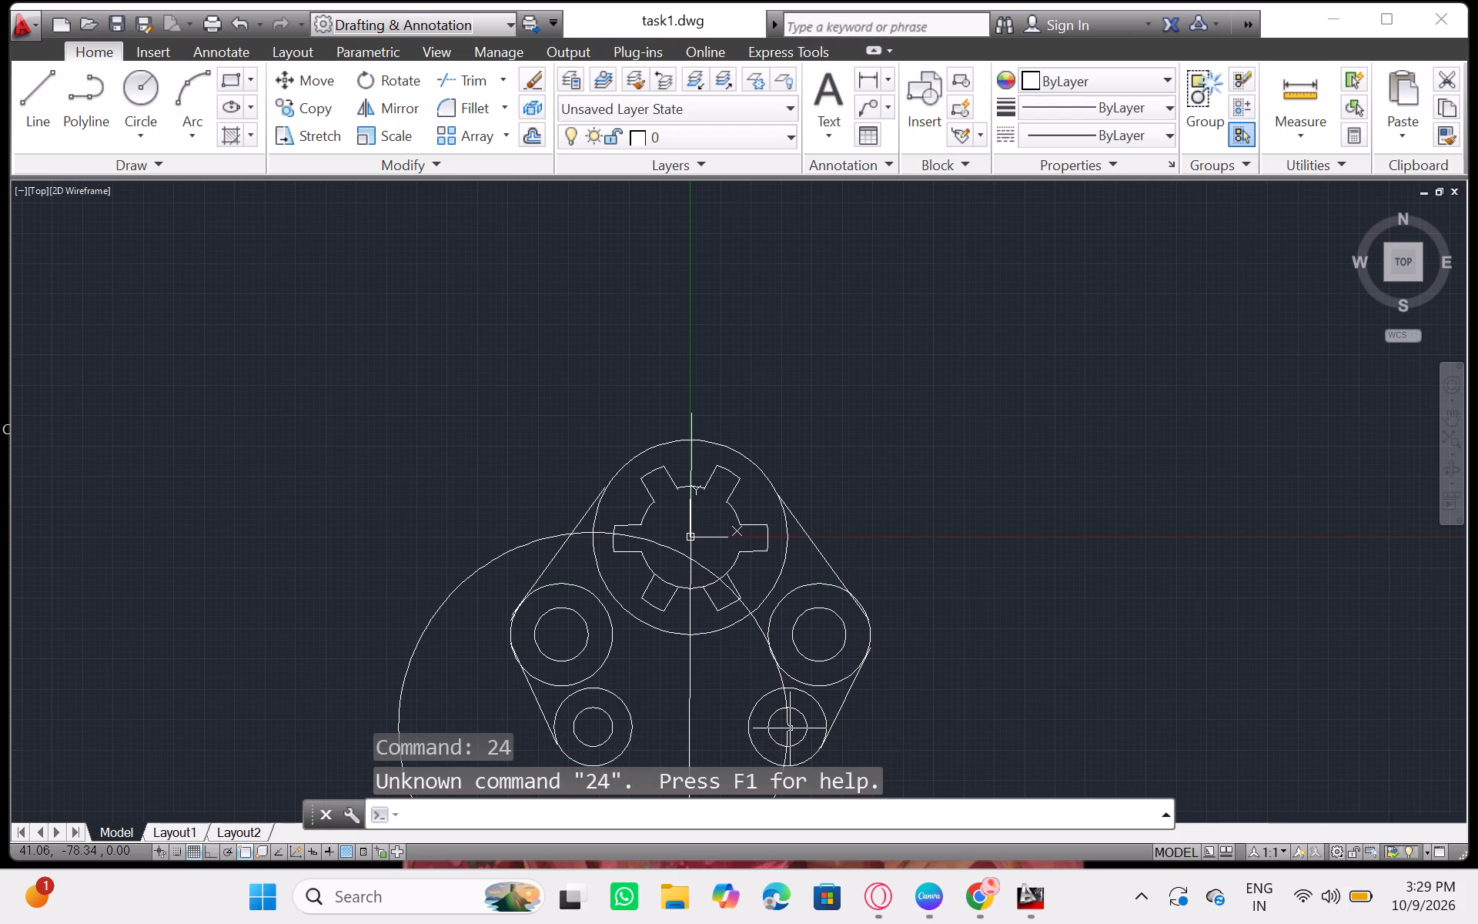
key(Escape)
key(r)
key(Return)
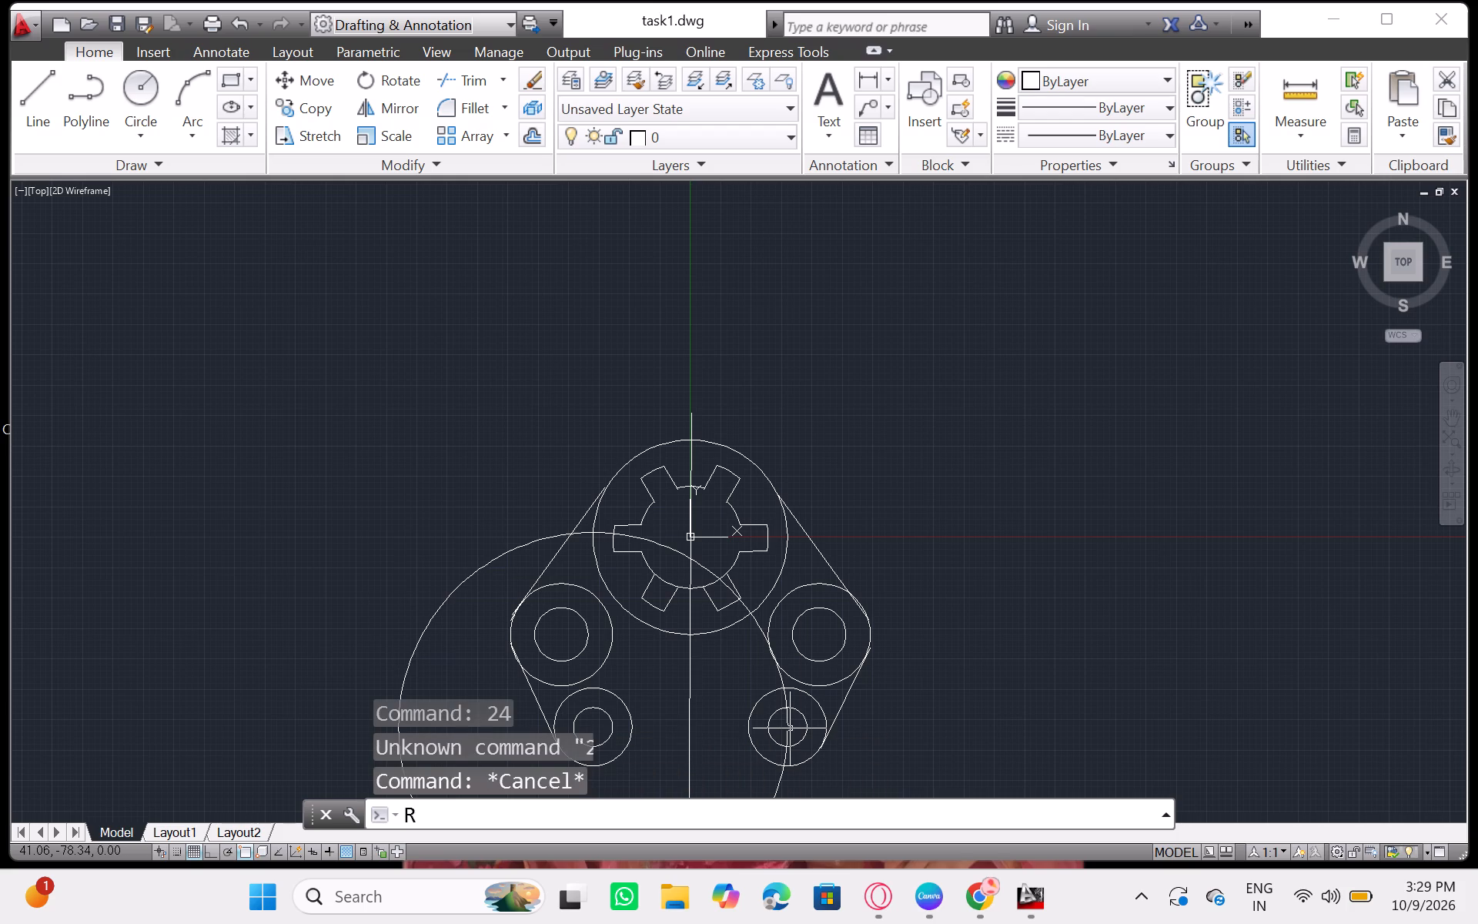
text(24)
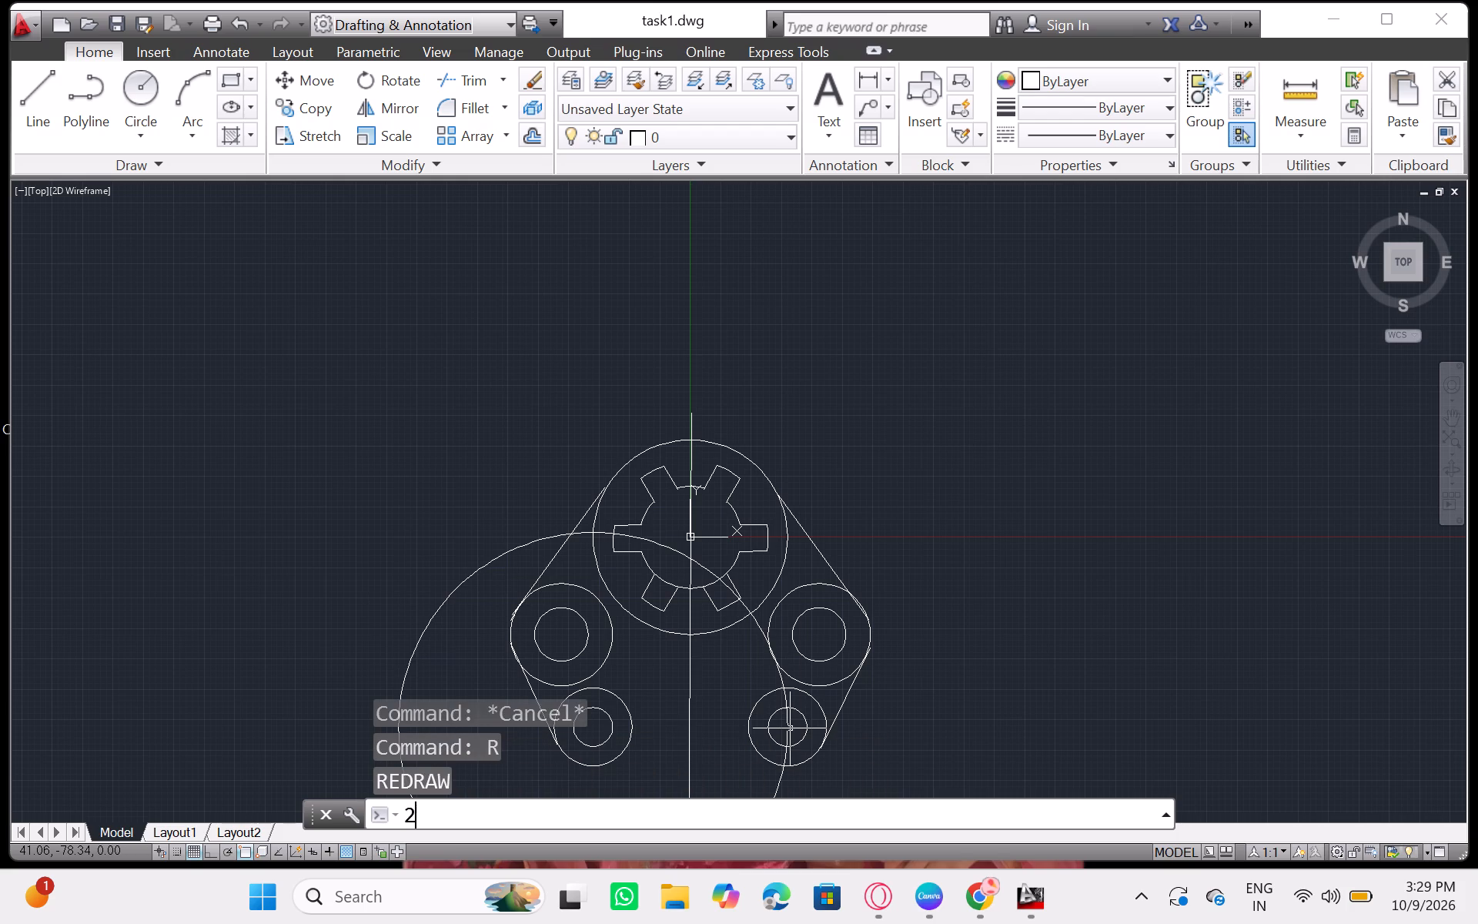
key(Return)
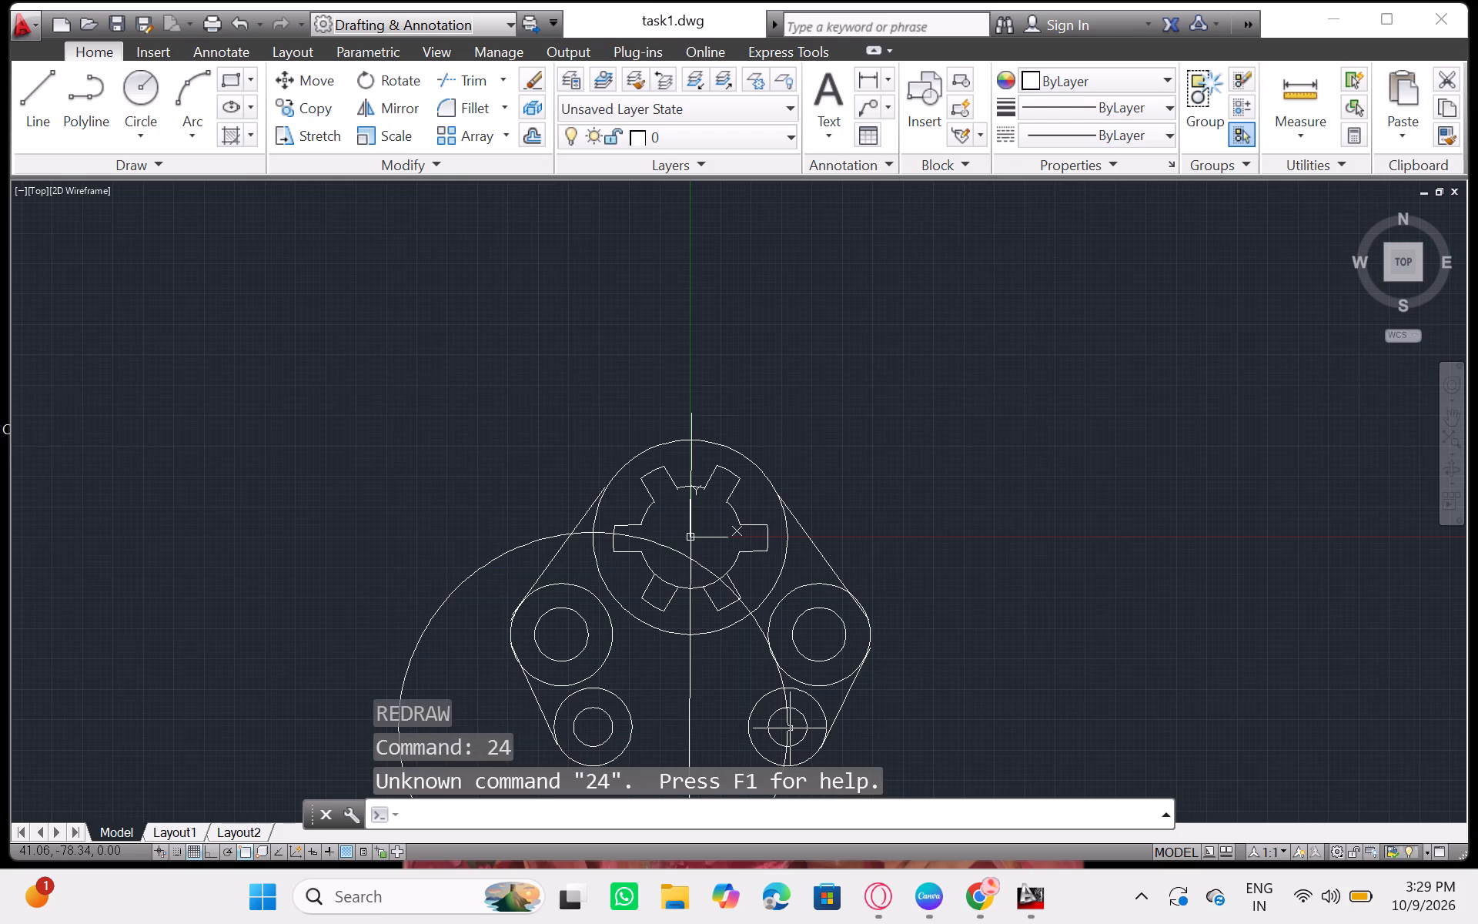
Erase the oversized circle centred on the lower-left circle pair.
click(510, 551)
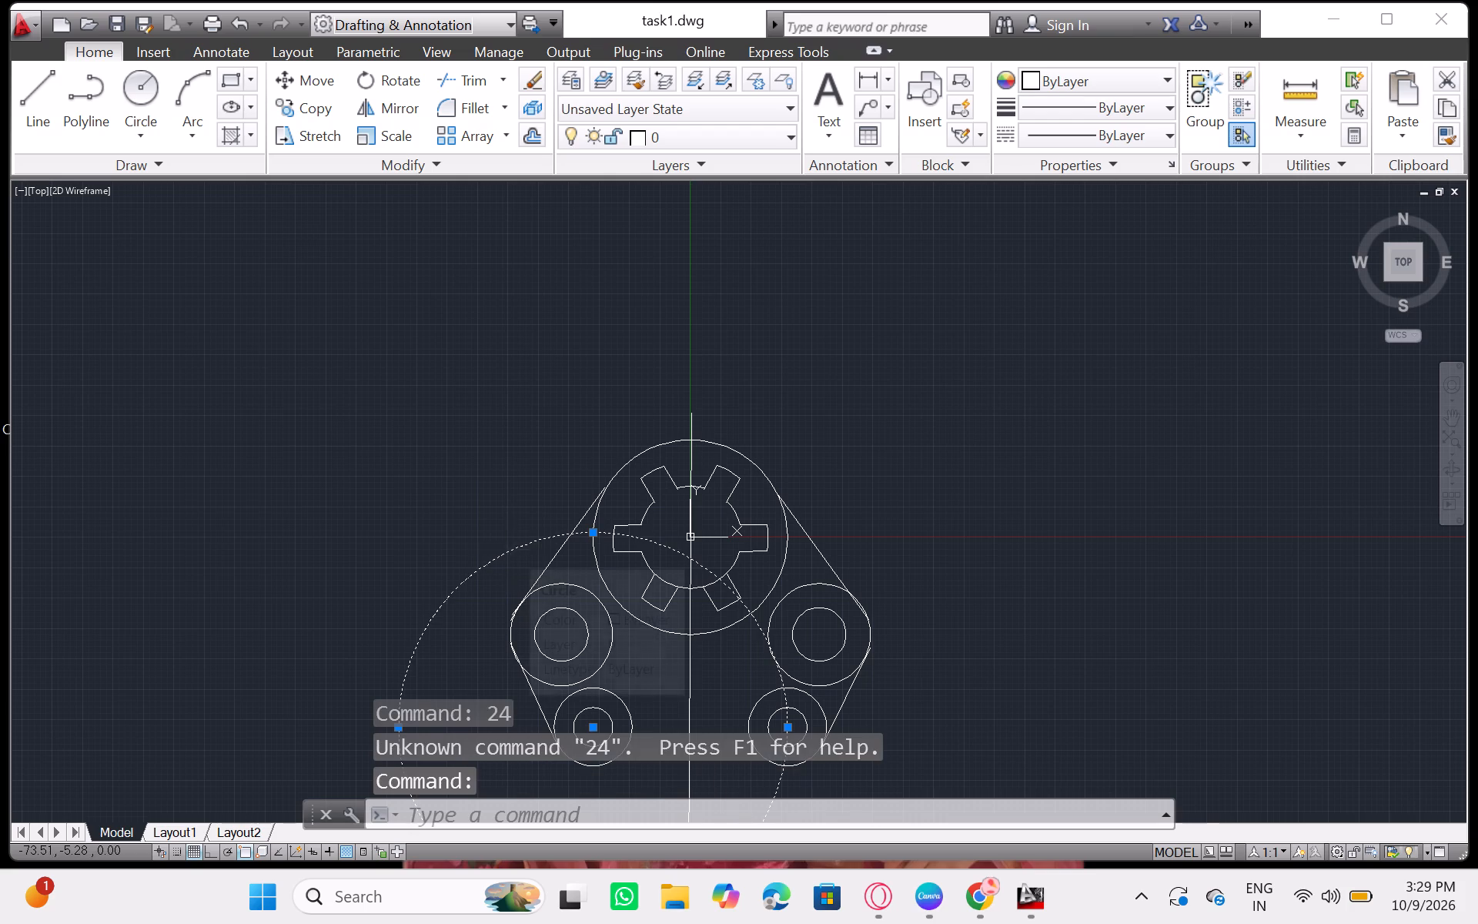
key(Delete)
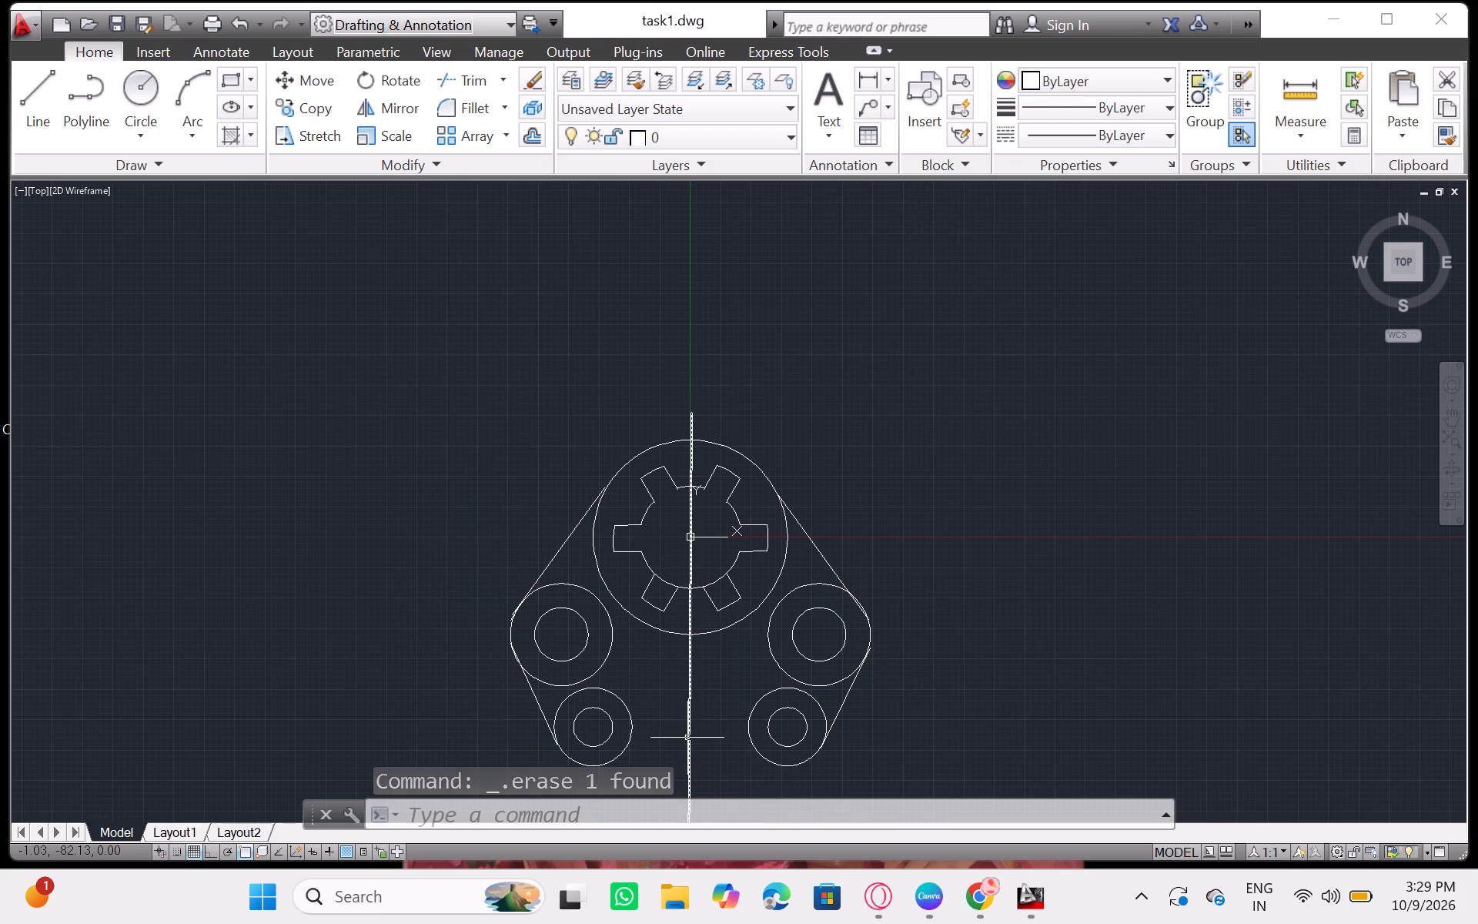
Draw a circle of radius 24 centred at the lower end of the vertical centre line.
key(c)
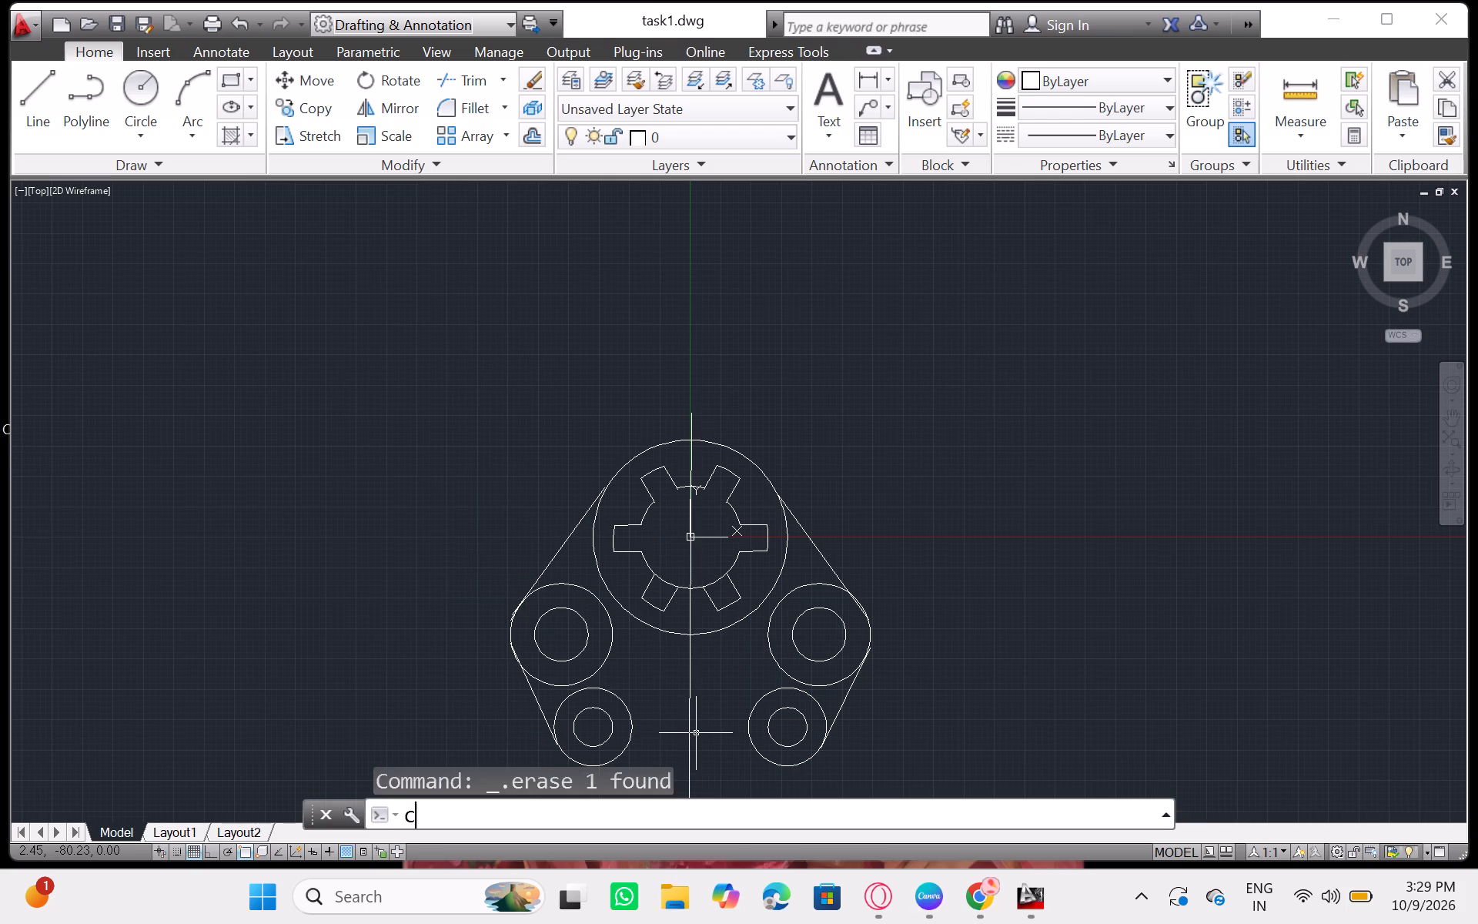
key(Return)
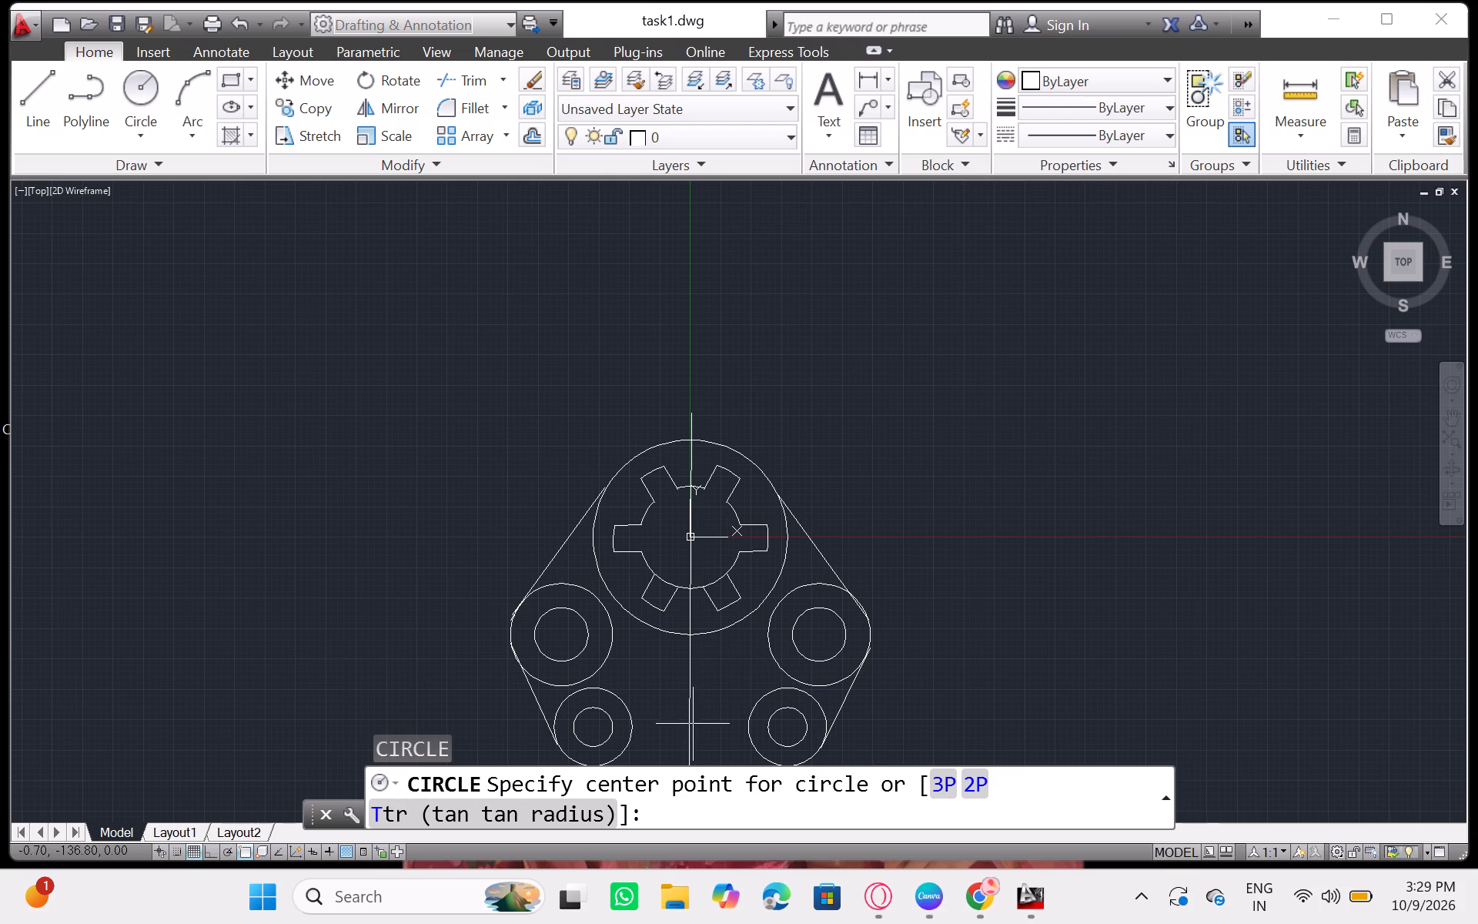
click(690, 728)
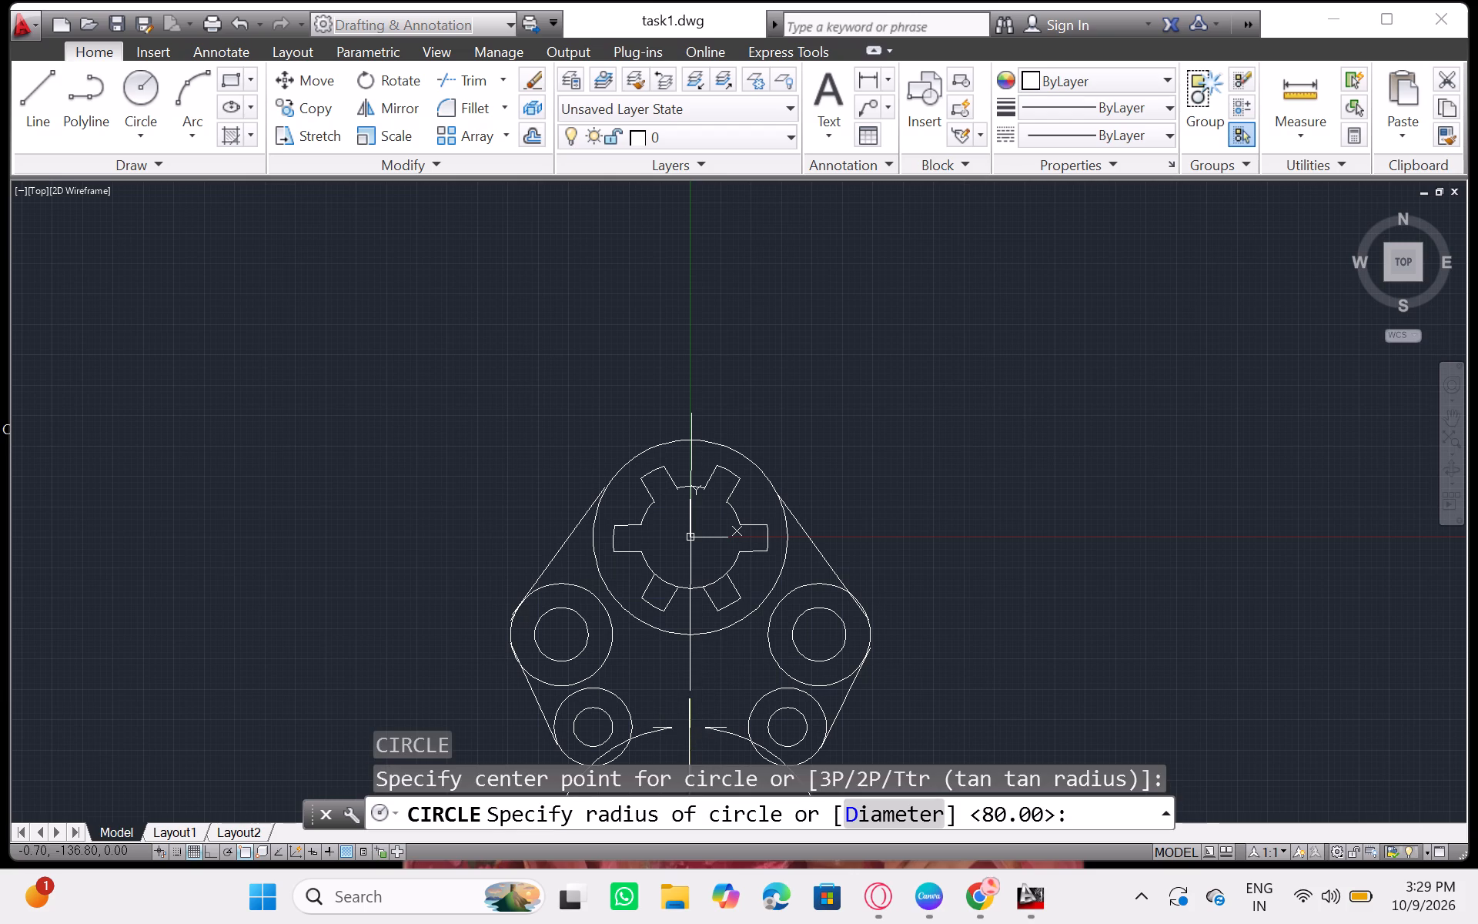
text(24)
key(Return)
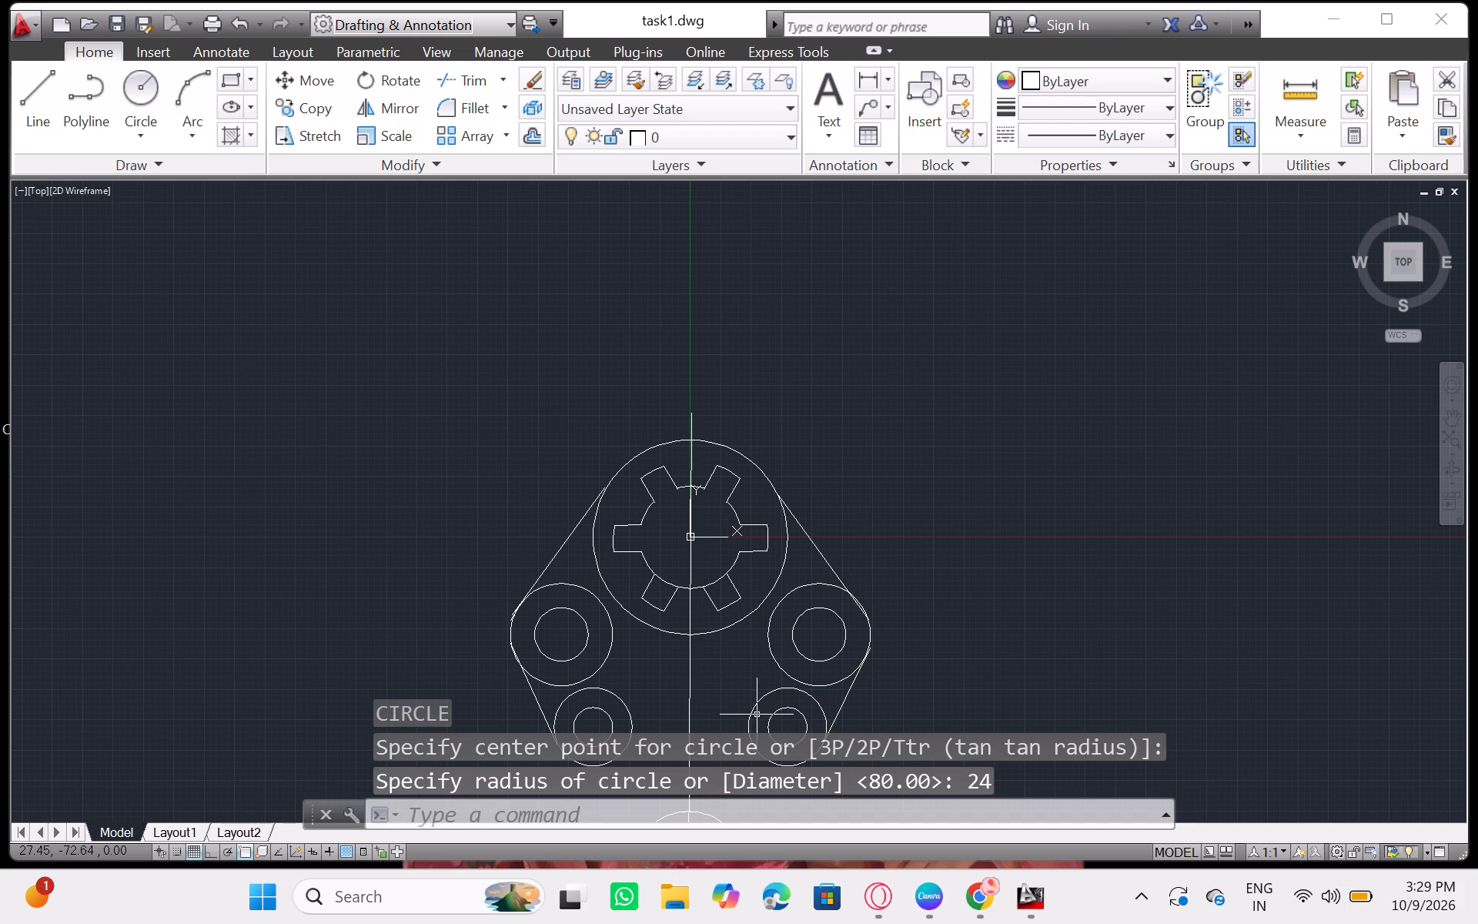
Erase the vertical centre line together with the radius 24 circle at its lower end.
scroll(724, 752, down, 6)
scroll(724, 752, up, 7)
scroll(1049, 603, up, 3)
scroll(1049, 604, down, 3)
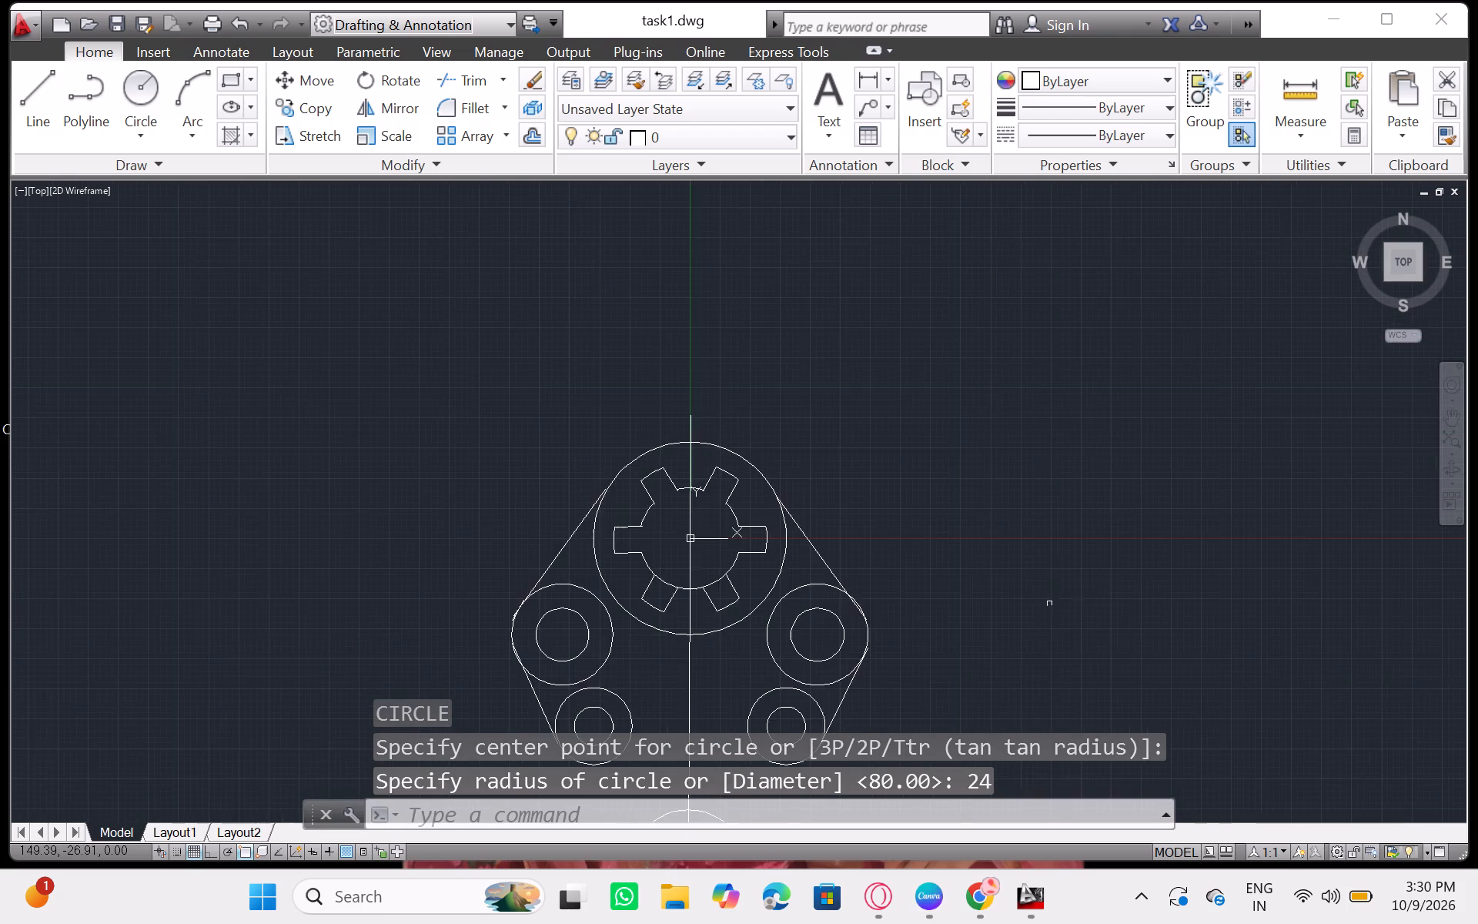
scroll(1049, 604, down, 5)
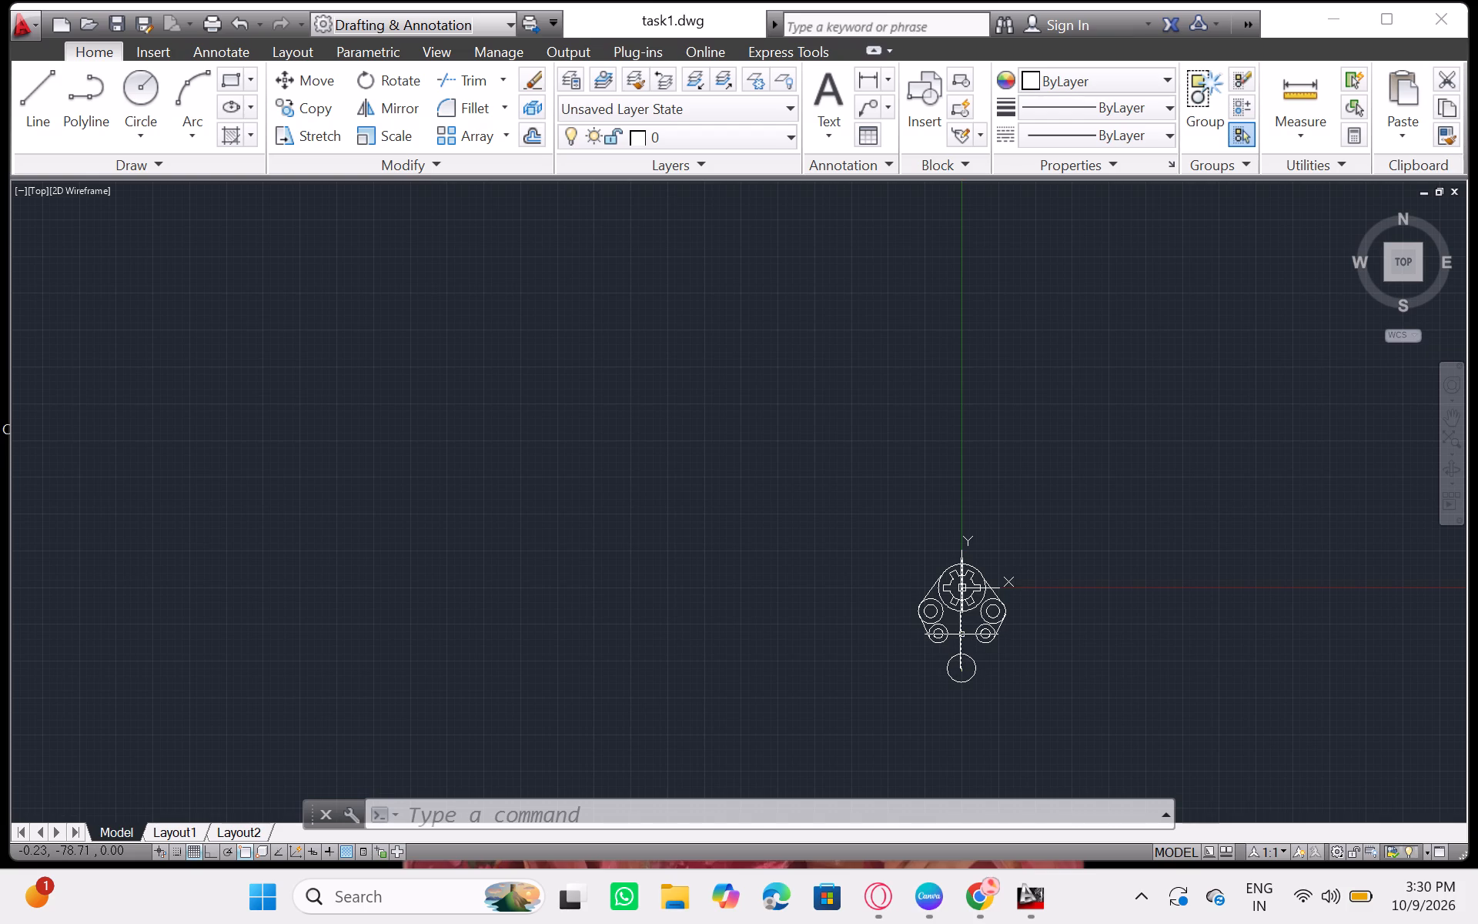
click(961, 634)
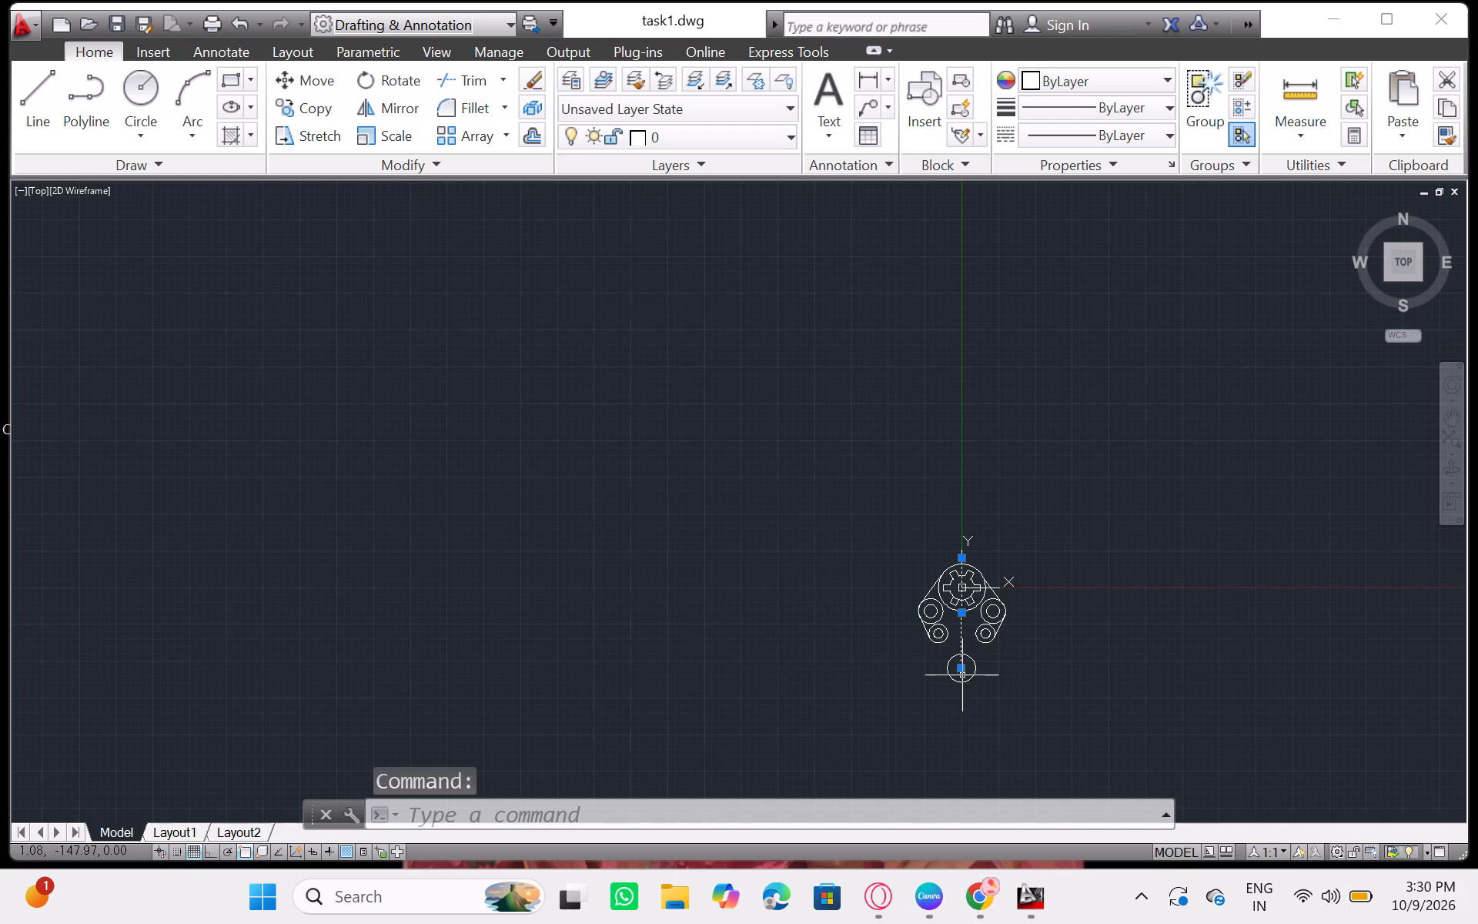
click(971, 658)
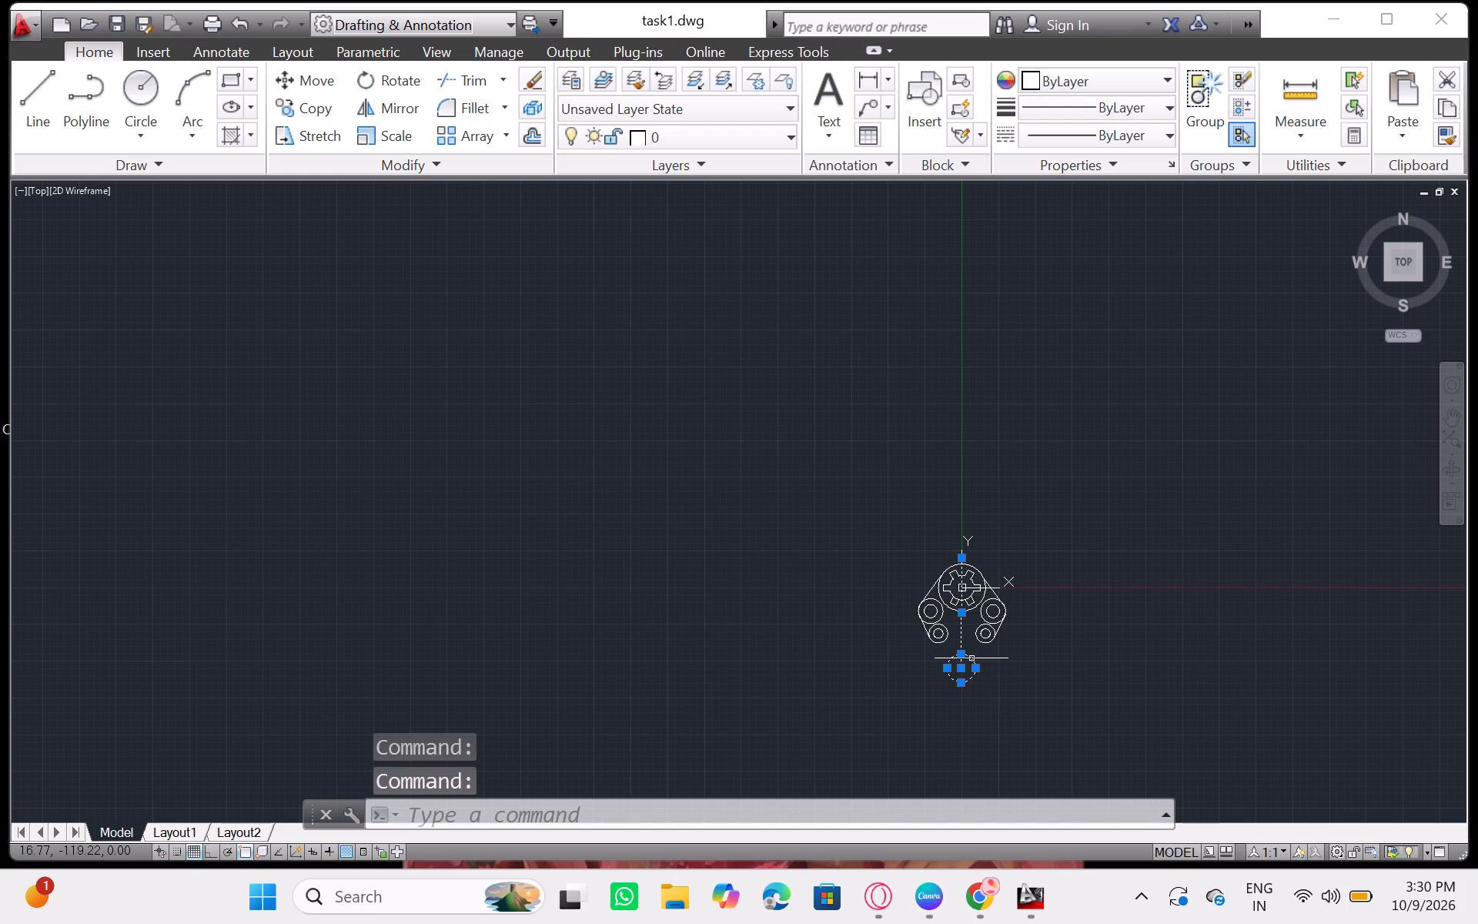
key(Delete)
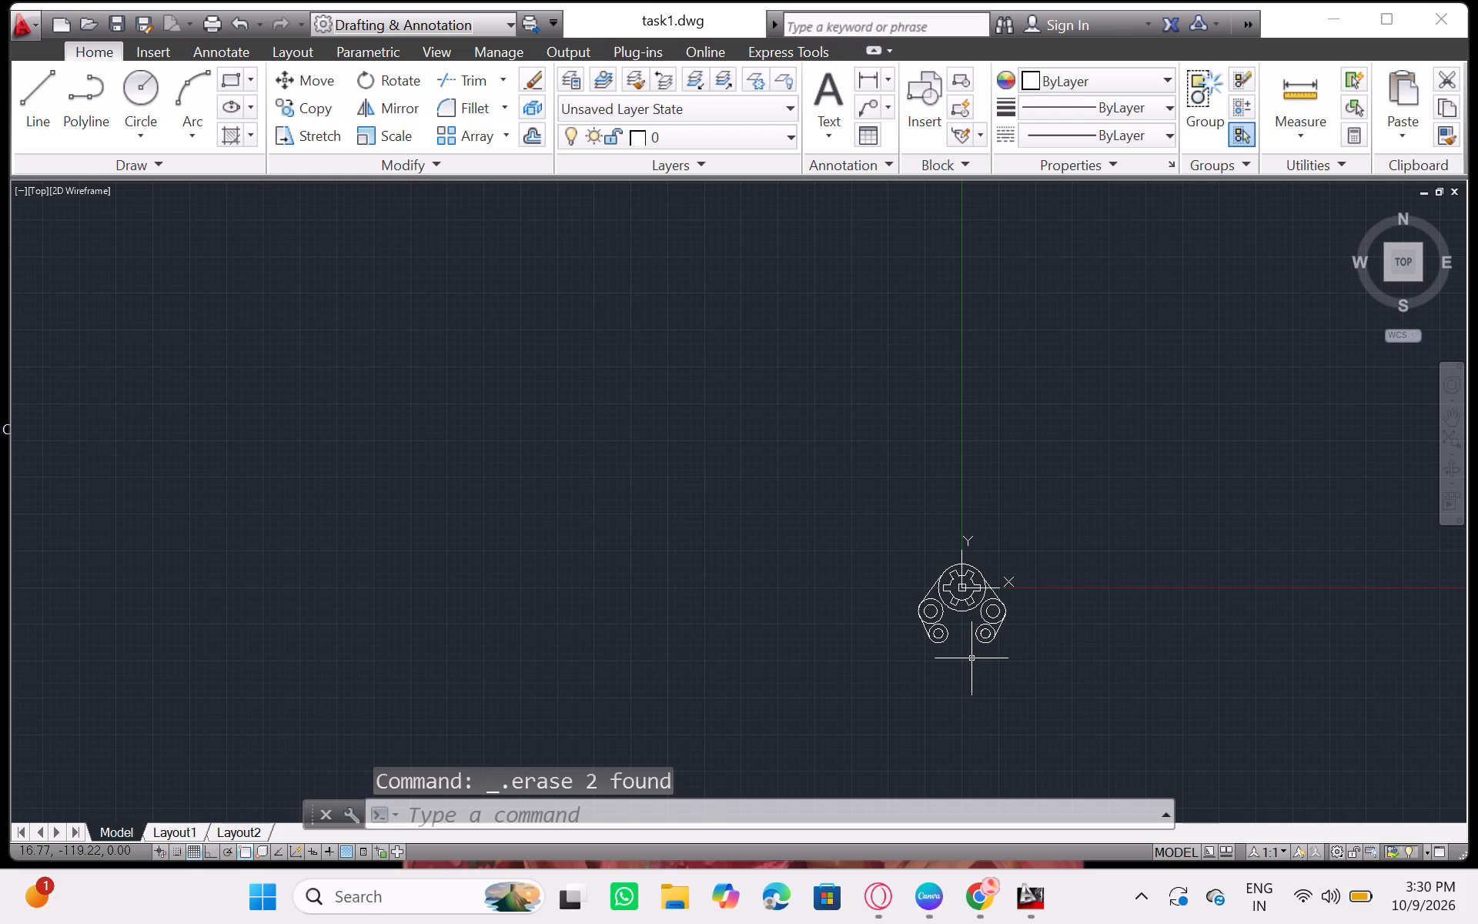
Draw a circle of radius 24 centred about midway between the two lower circle pairs.
scroll(1008, 671, up, 1)
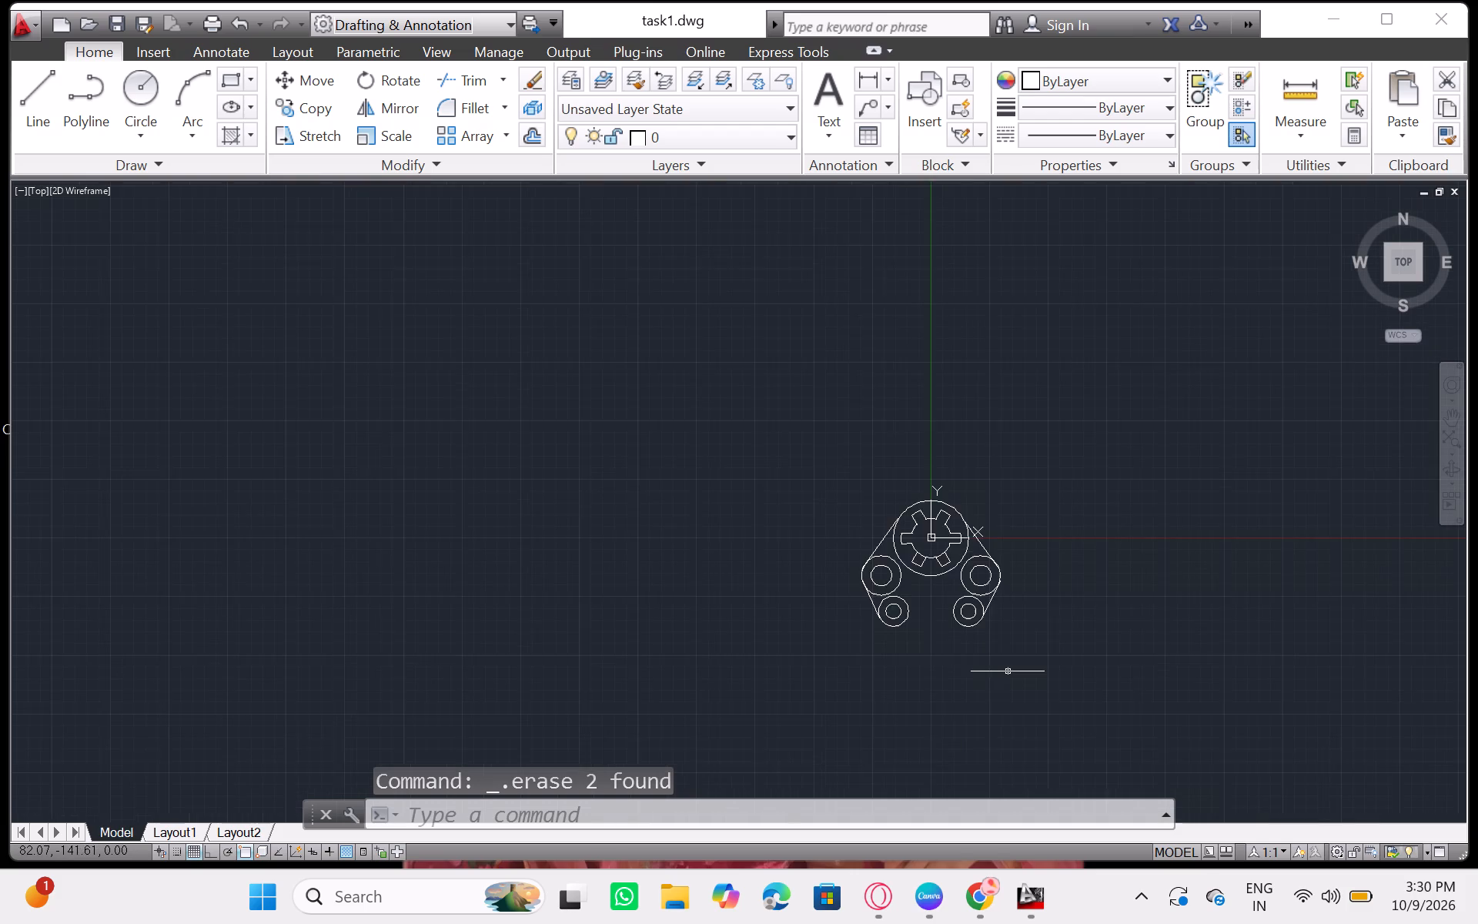
scroll(1008, 671, up, 2)
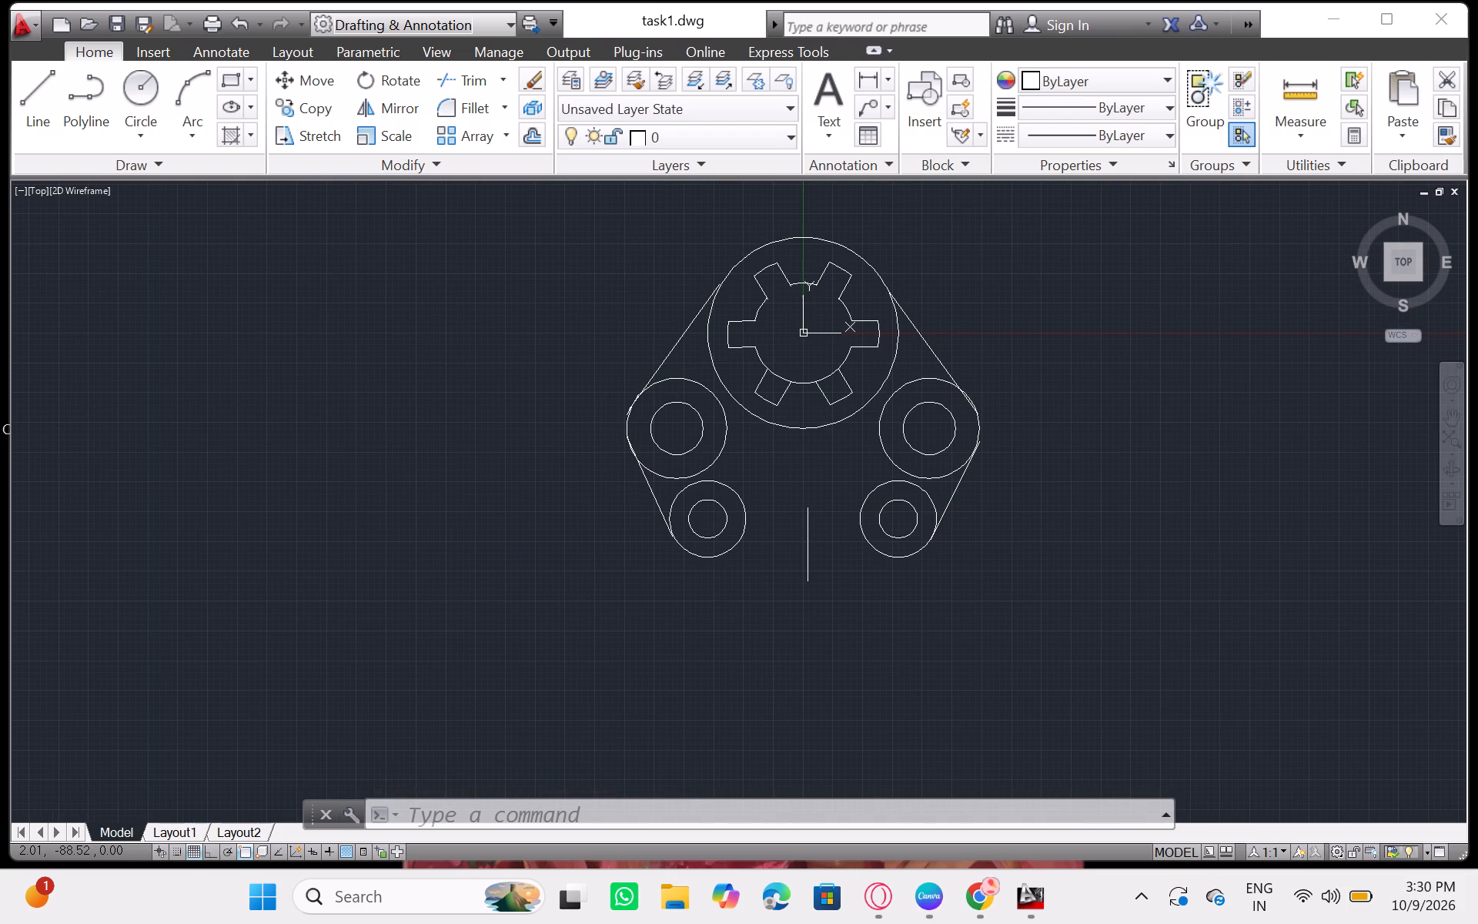
key(c)
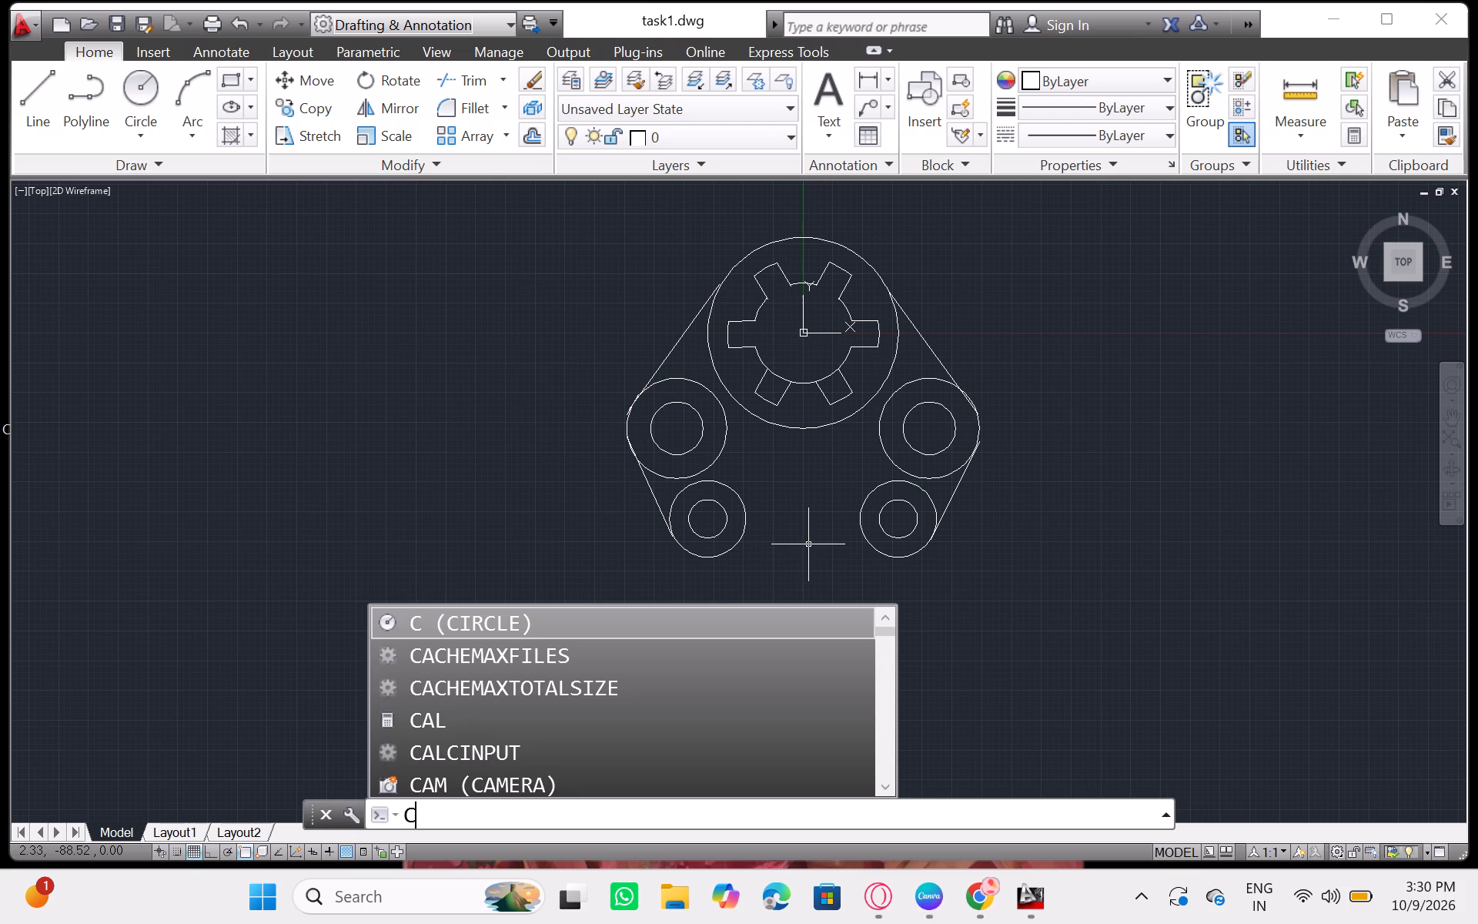
key(Return)
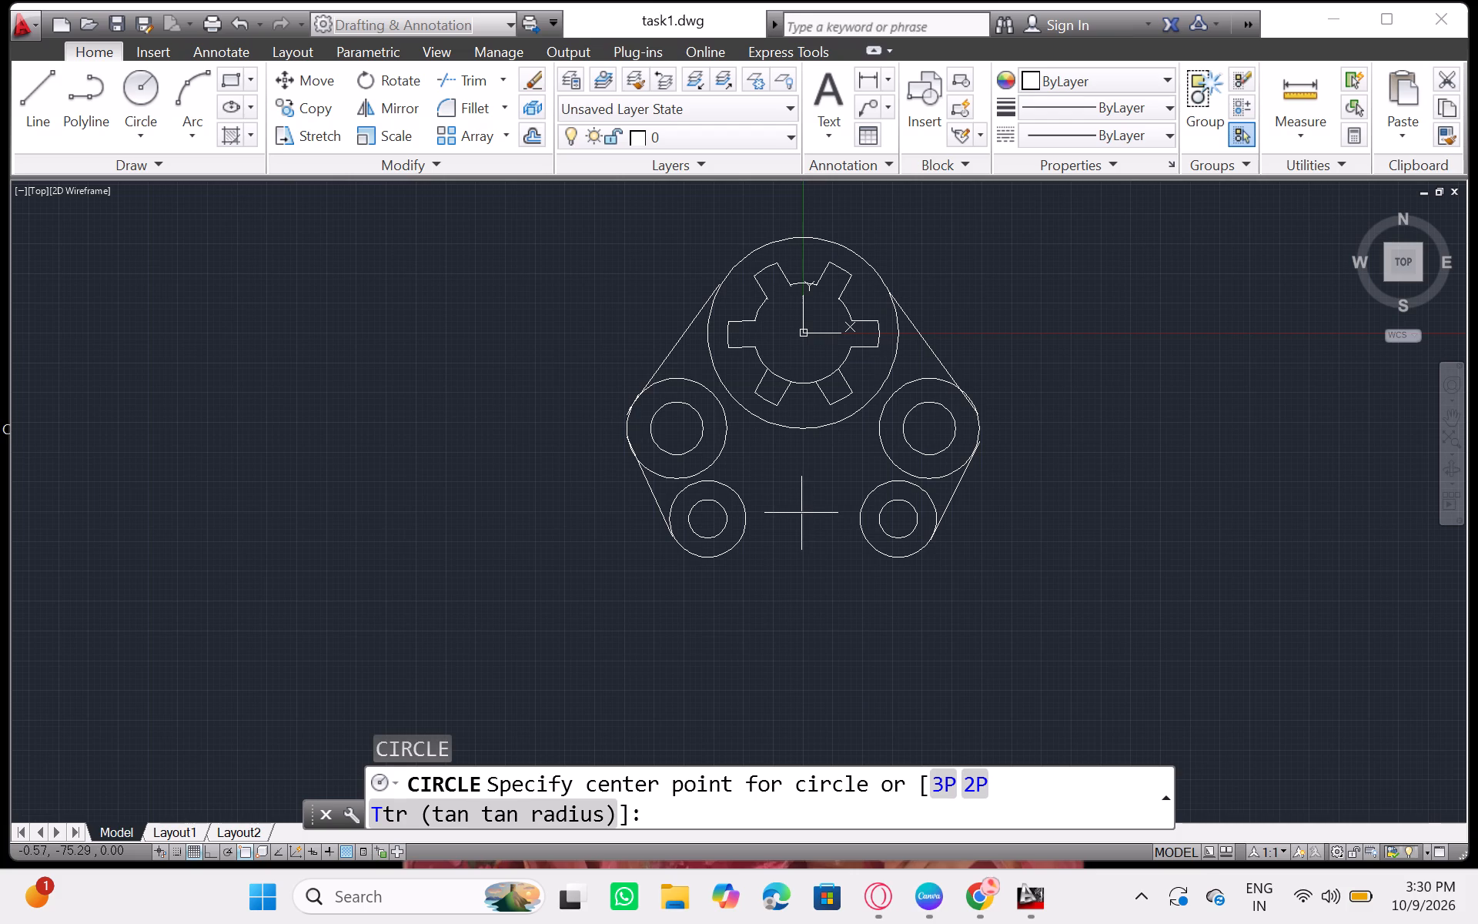
click(801, 513)
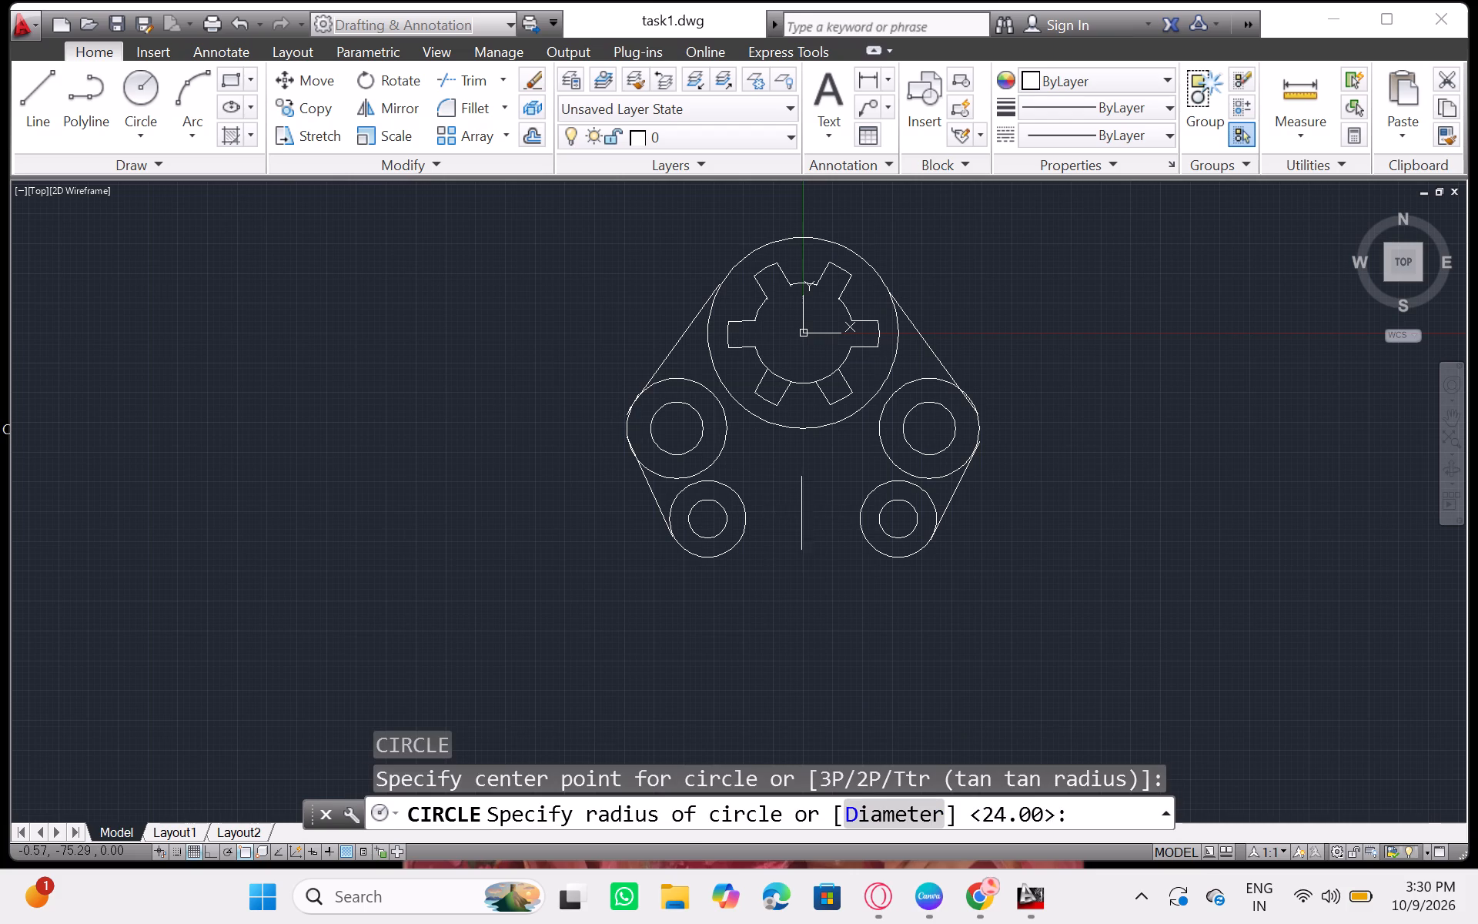
text(24)
key(Return)
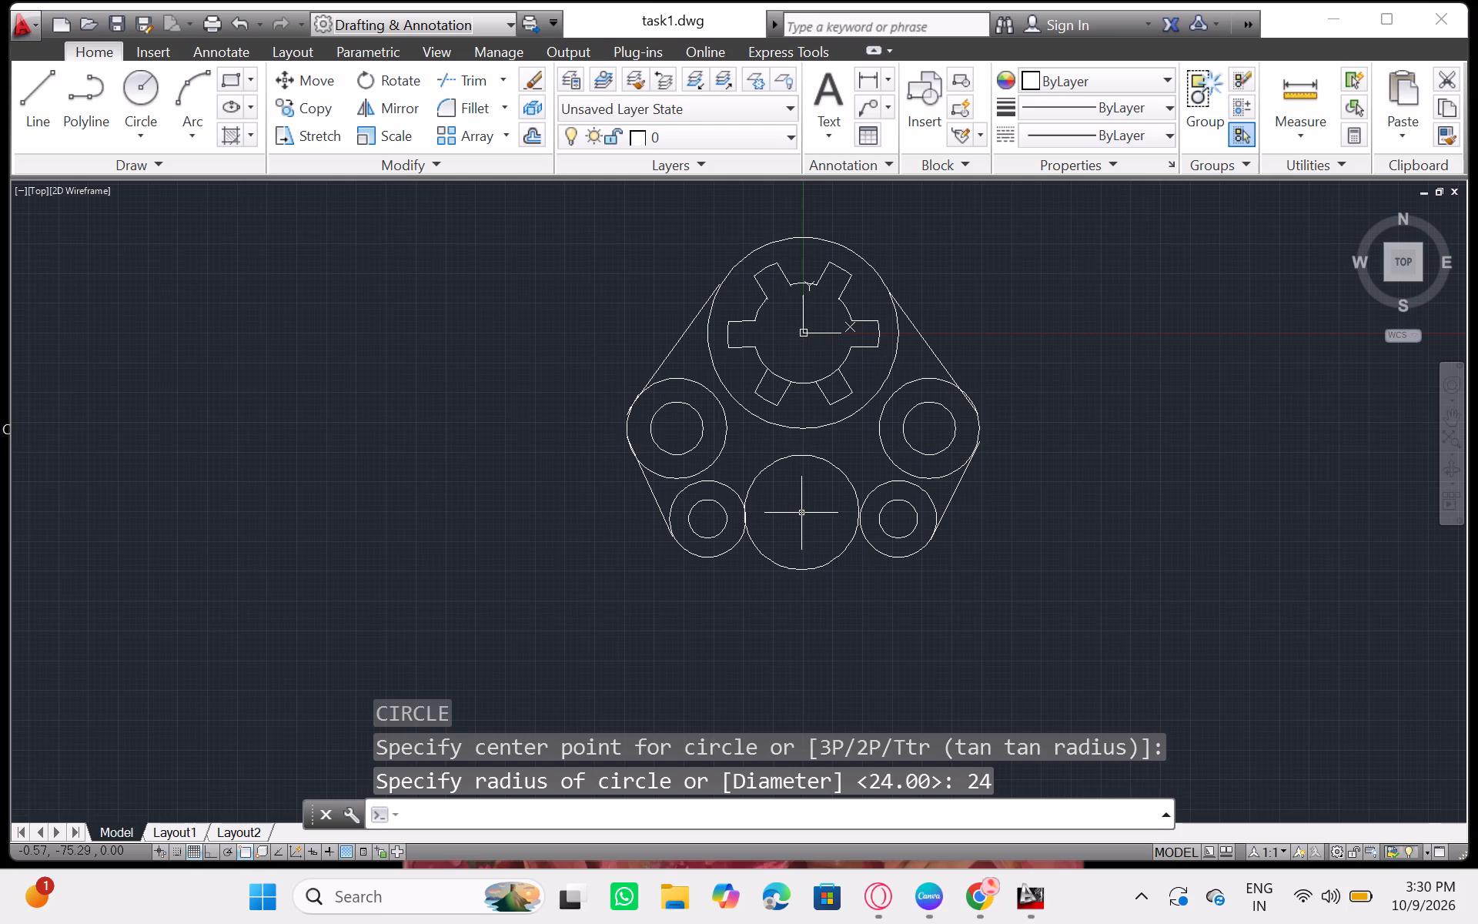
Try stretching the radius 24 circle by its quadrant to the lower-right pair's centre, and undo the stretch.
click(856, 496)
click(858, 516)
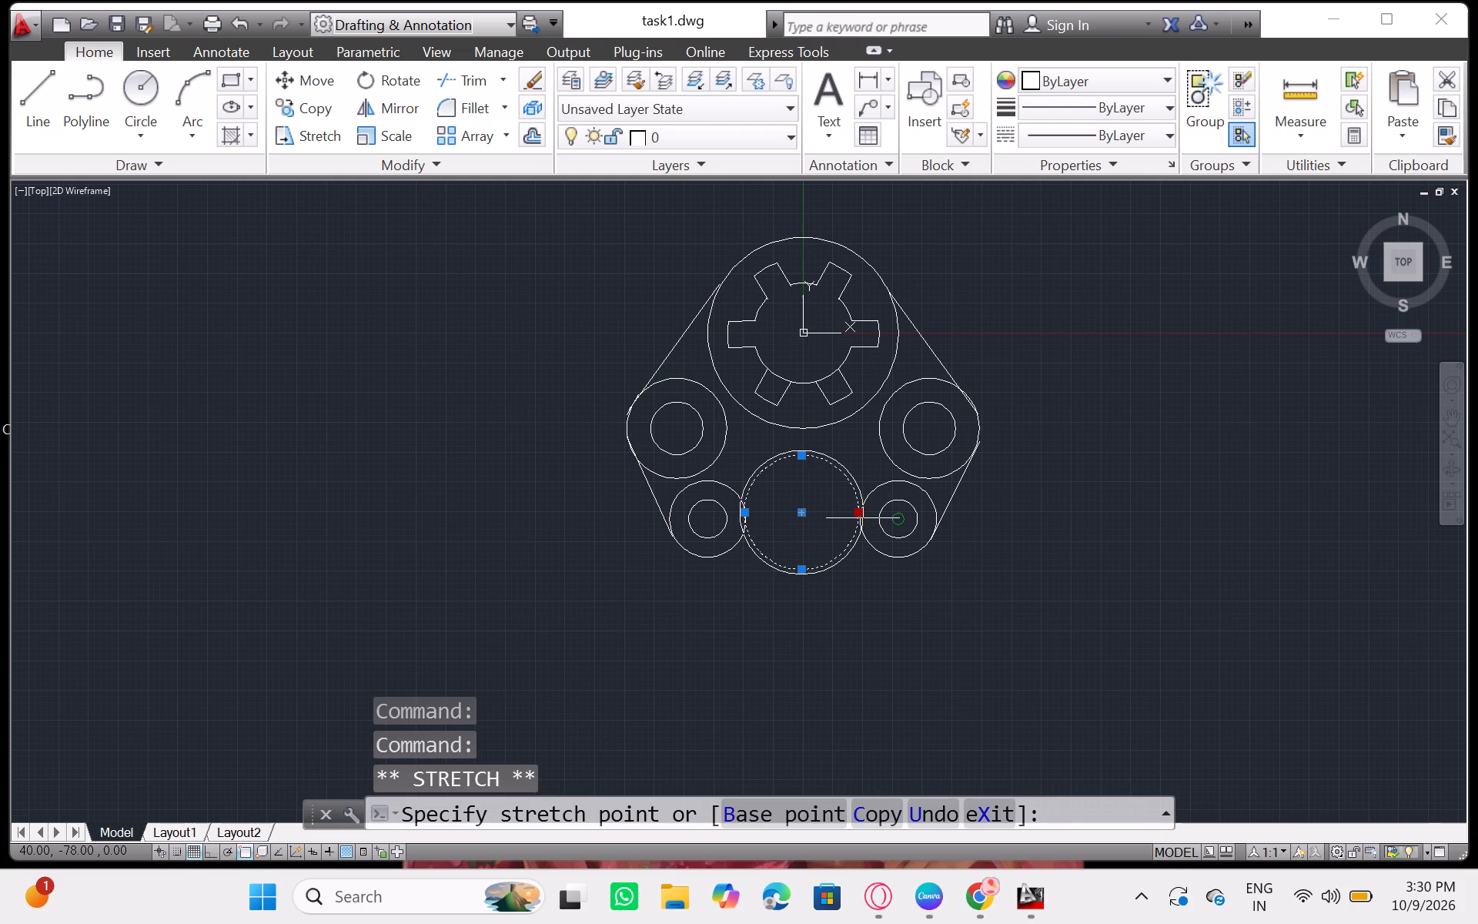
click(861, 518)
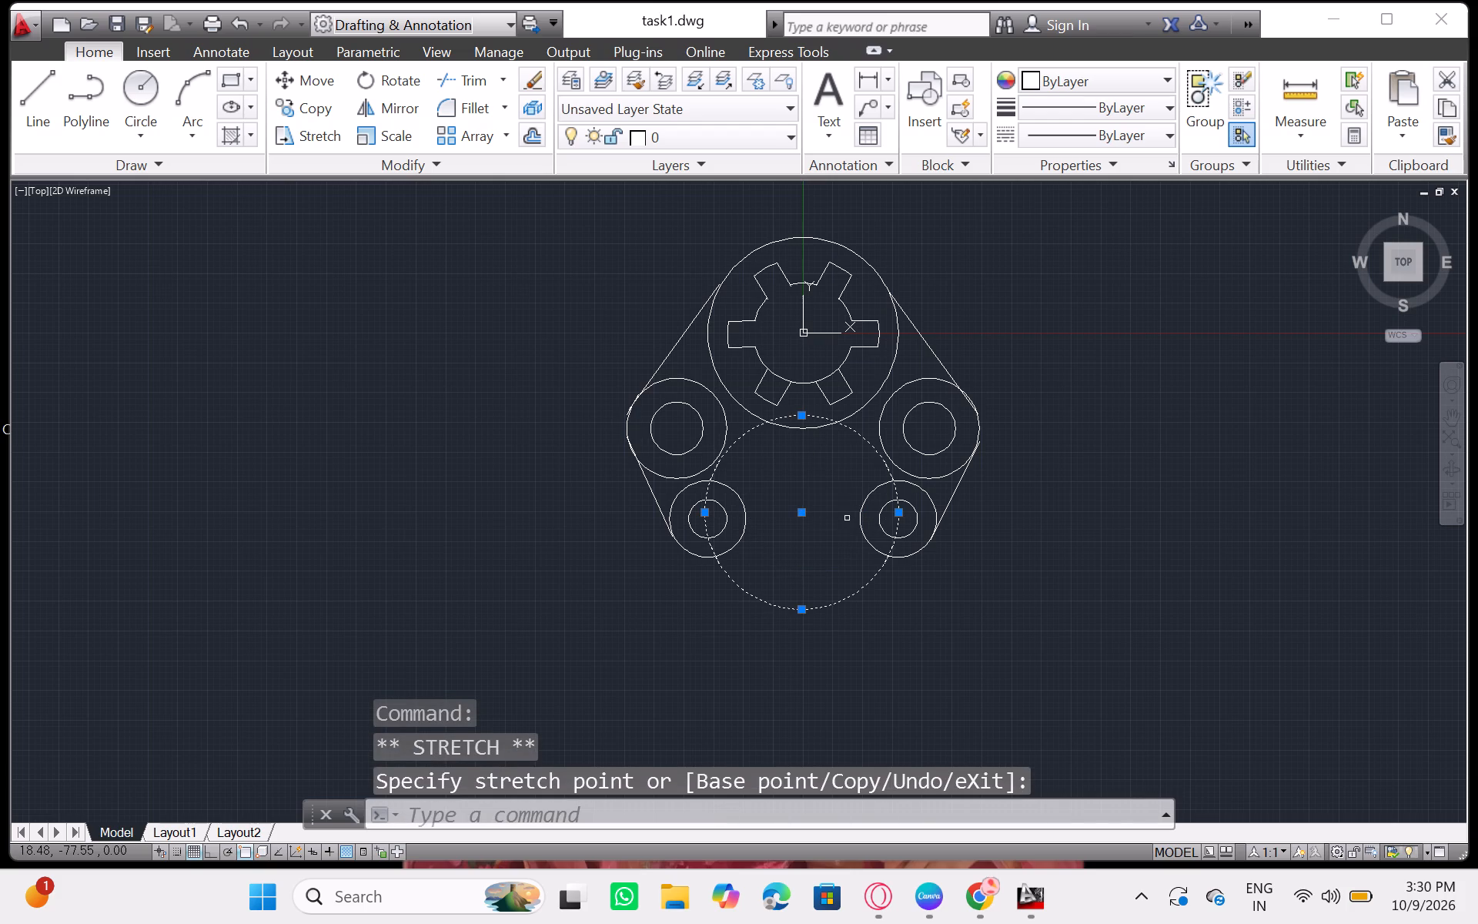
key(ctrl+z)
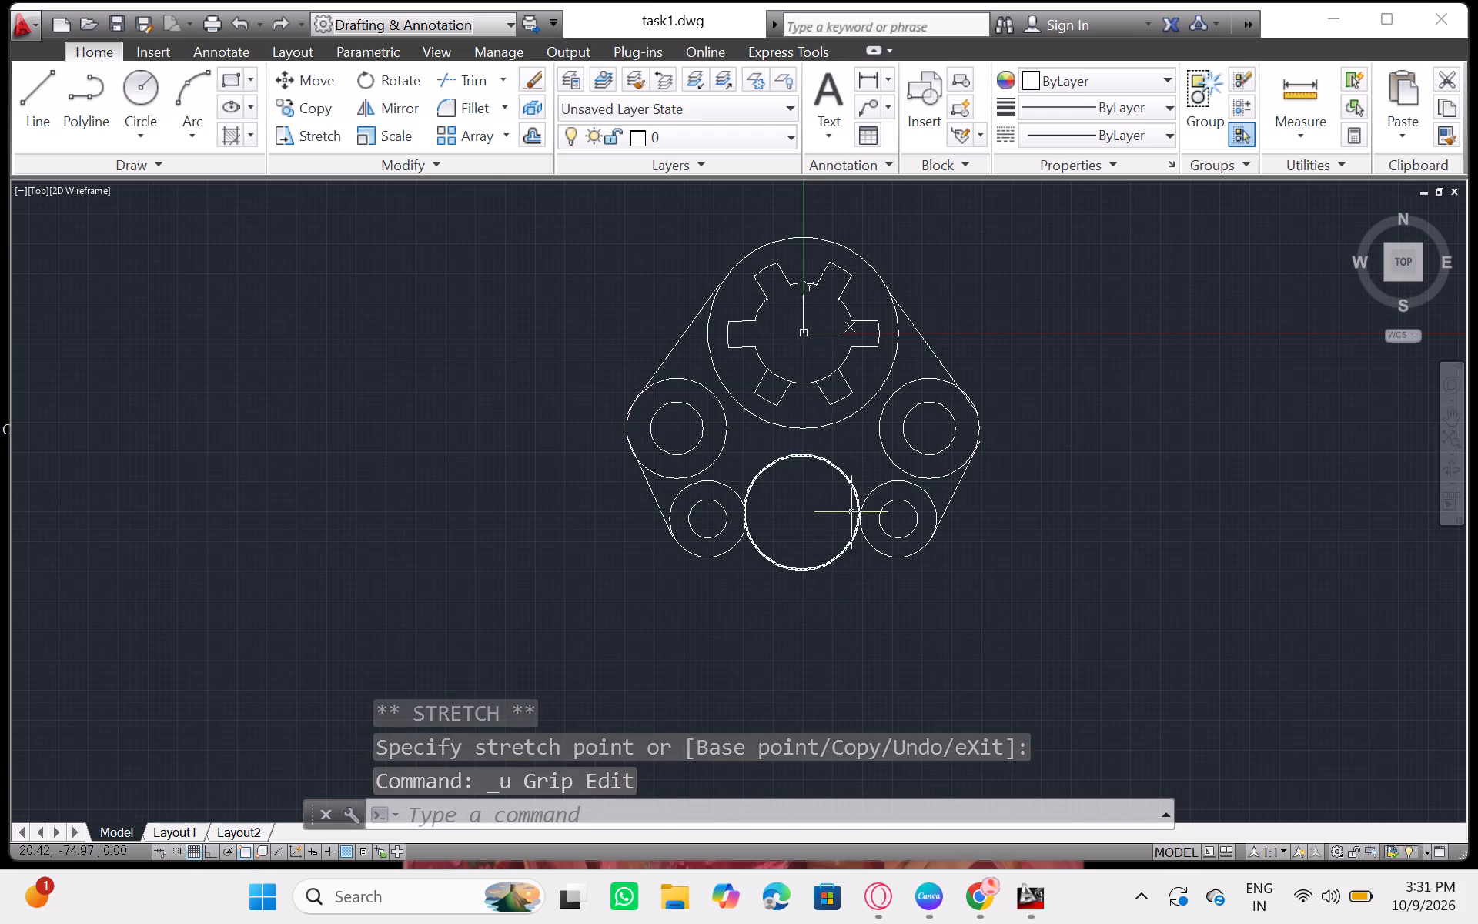
Move the radius 24 circle by its centre to about (-0.57, -77.87), level with and midway between the lower circle pairs.
click(799, 510)
click(807, 477)
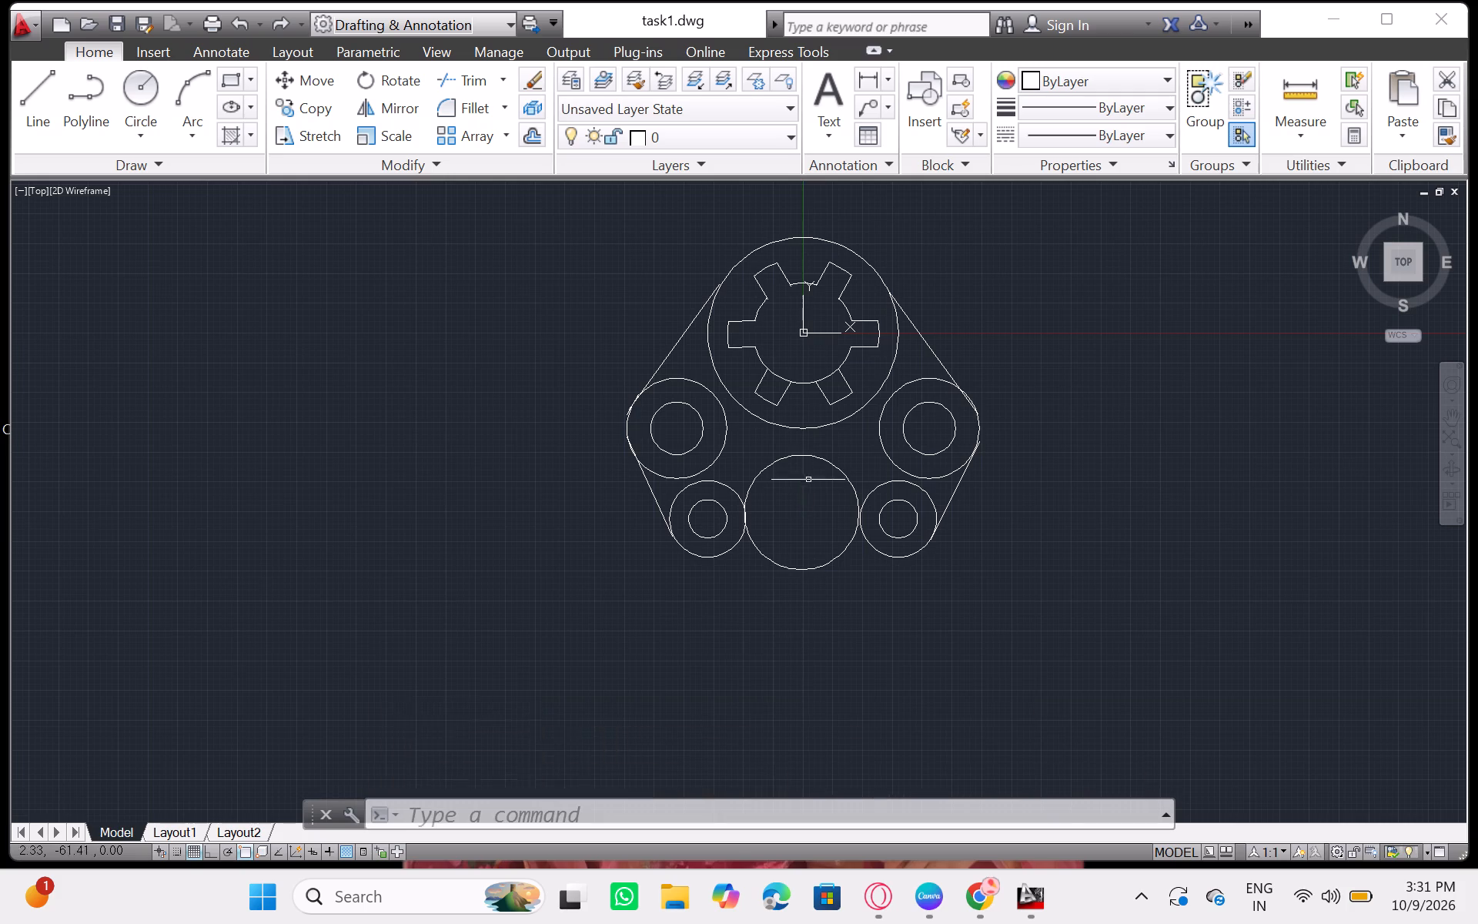
click(799, 466)
click(798, 456)
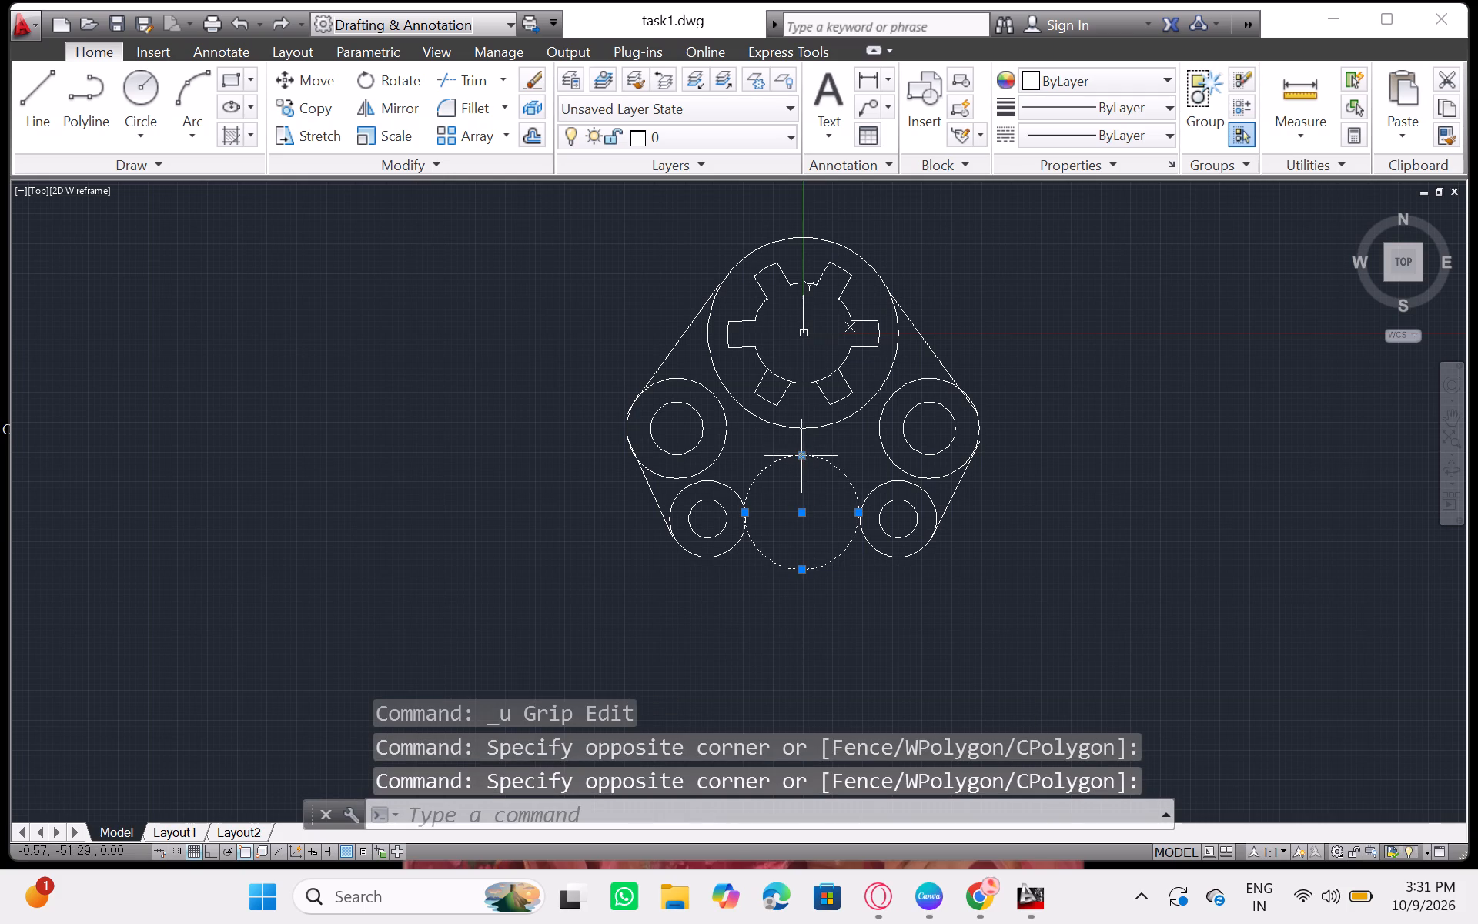
click(799, 511)
click(812, 516)
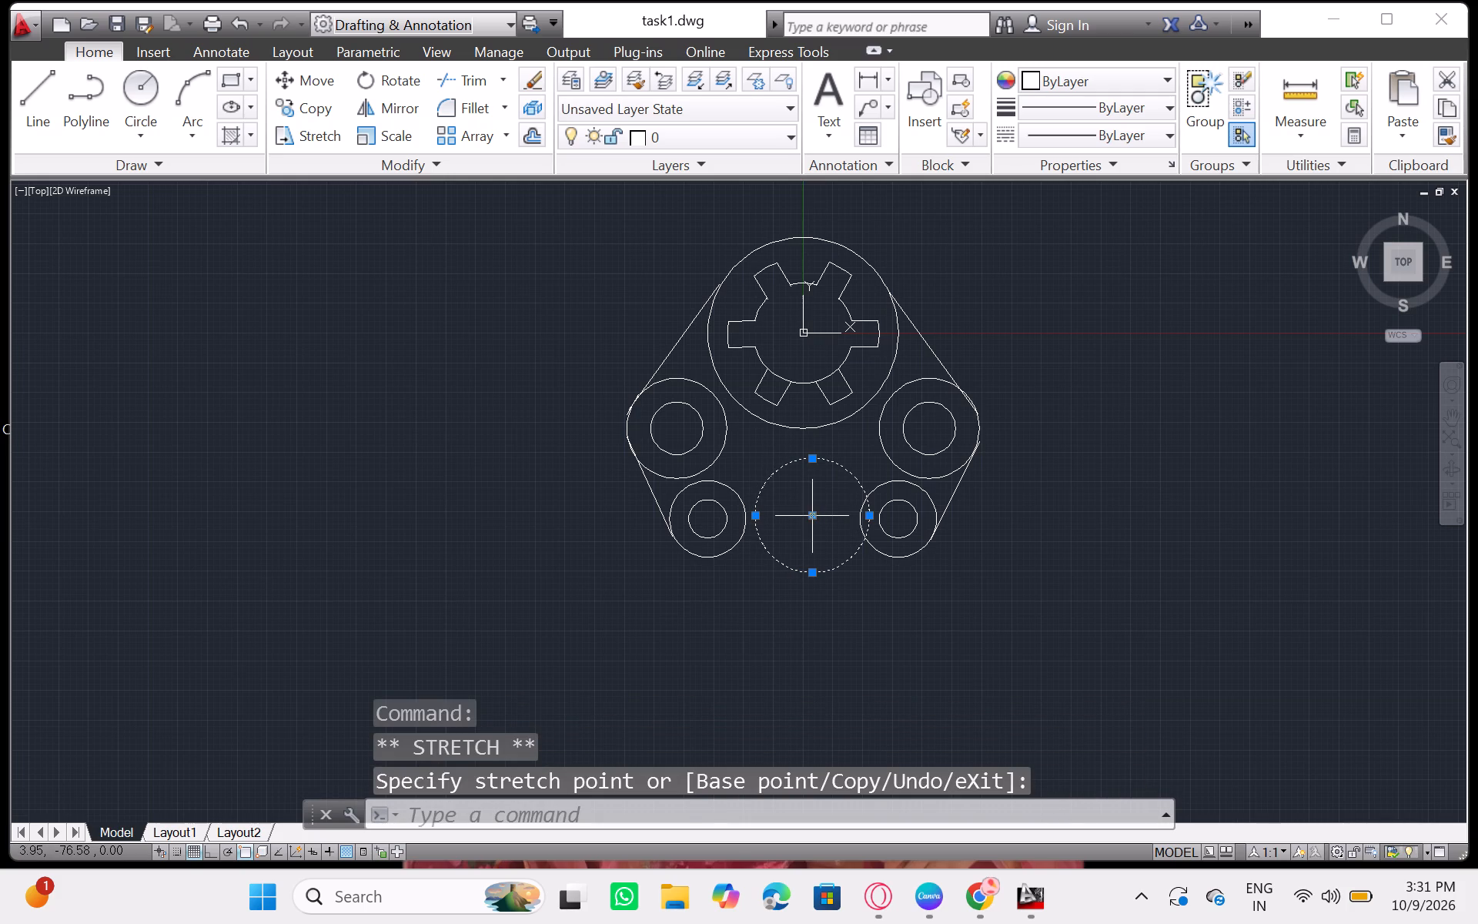
drag(814, 516, 804, 517)
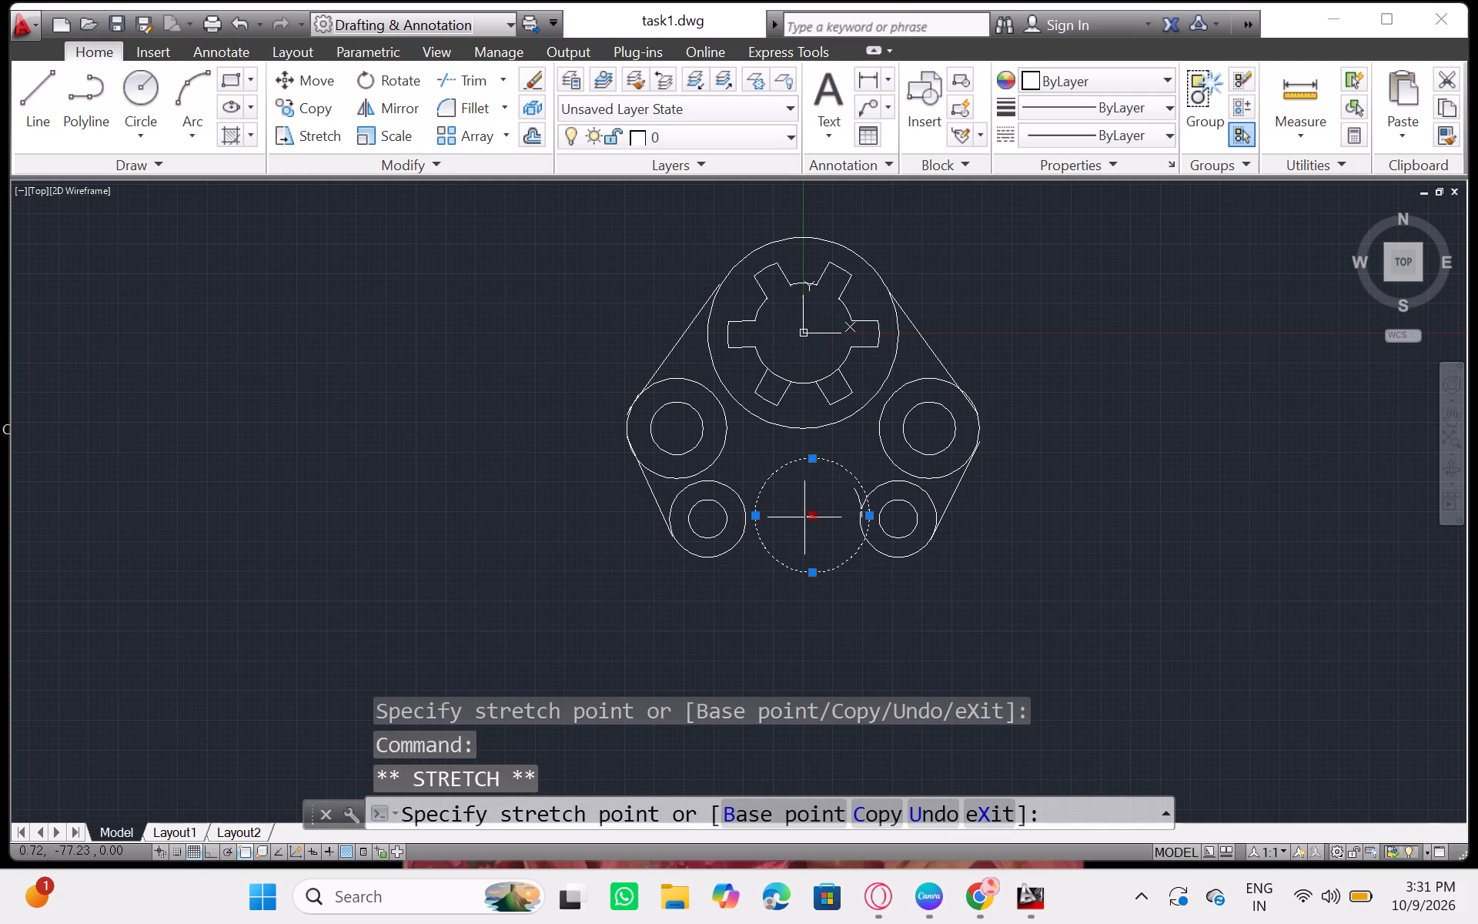
drag(804, 517, 802, 519)
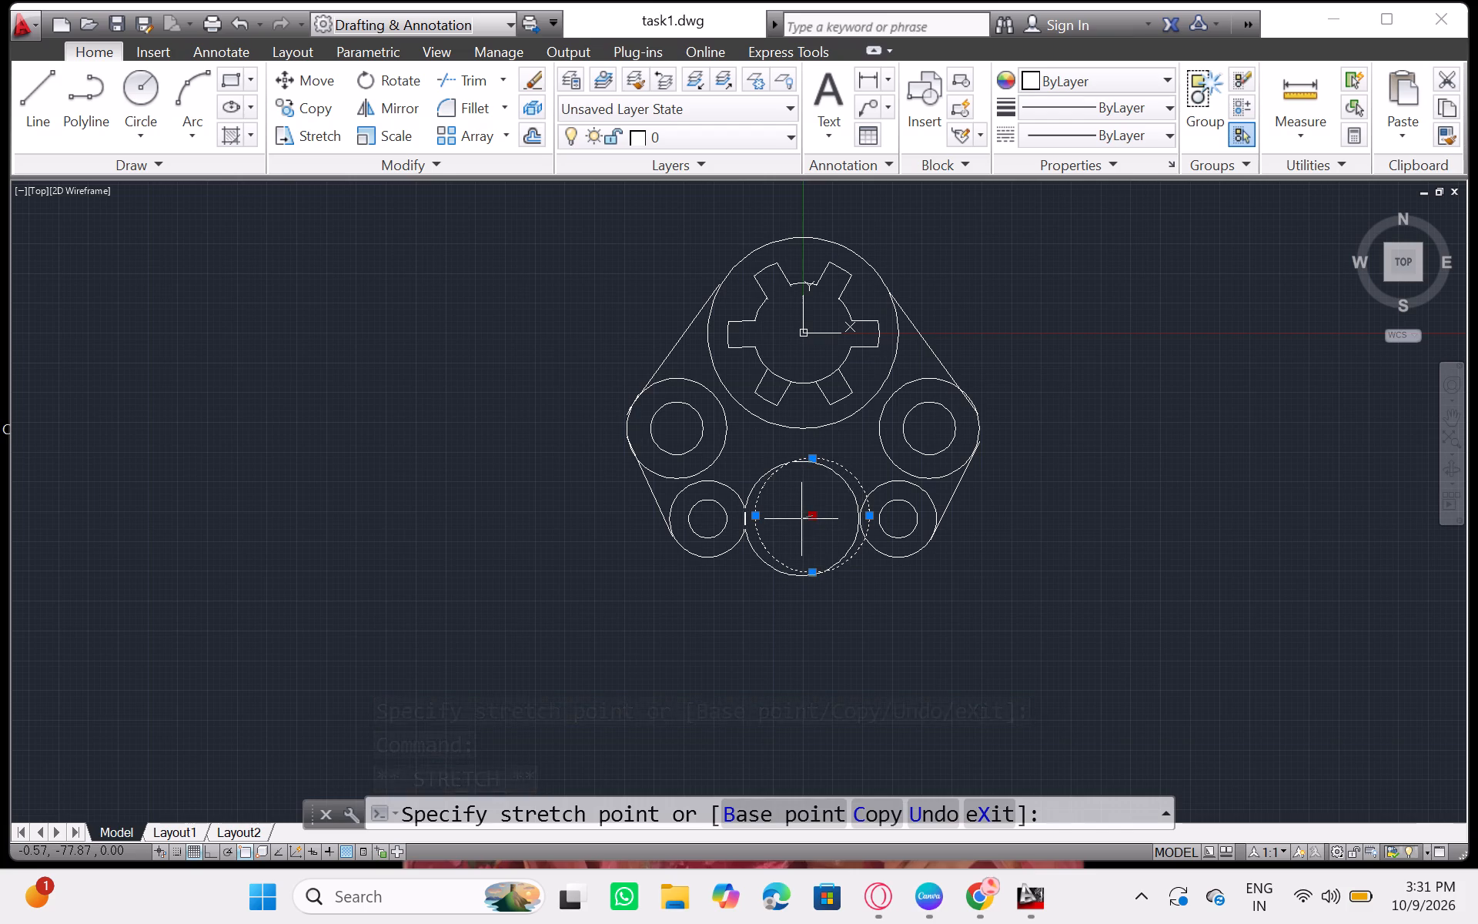
click(801, 519)
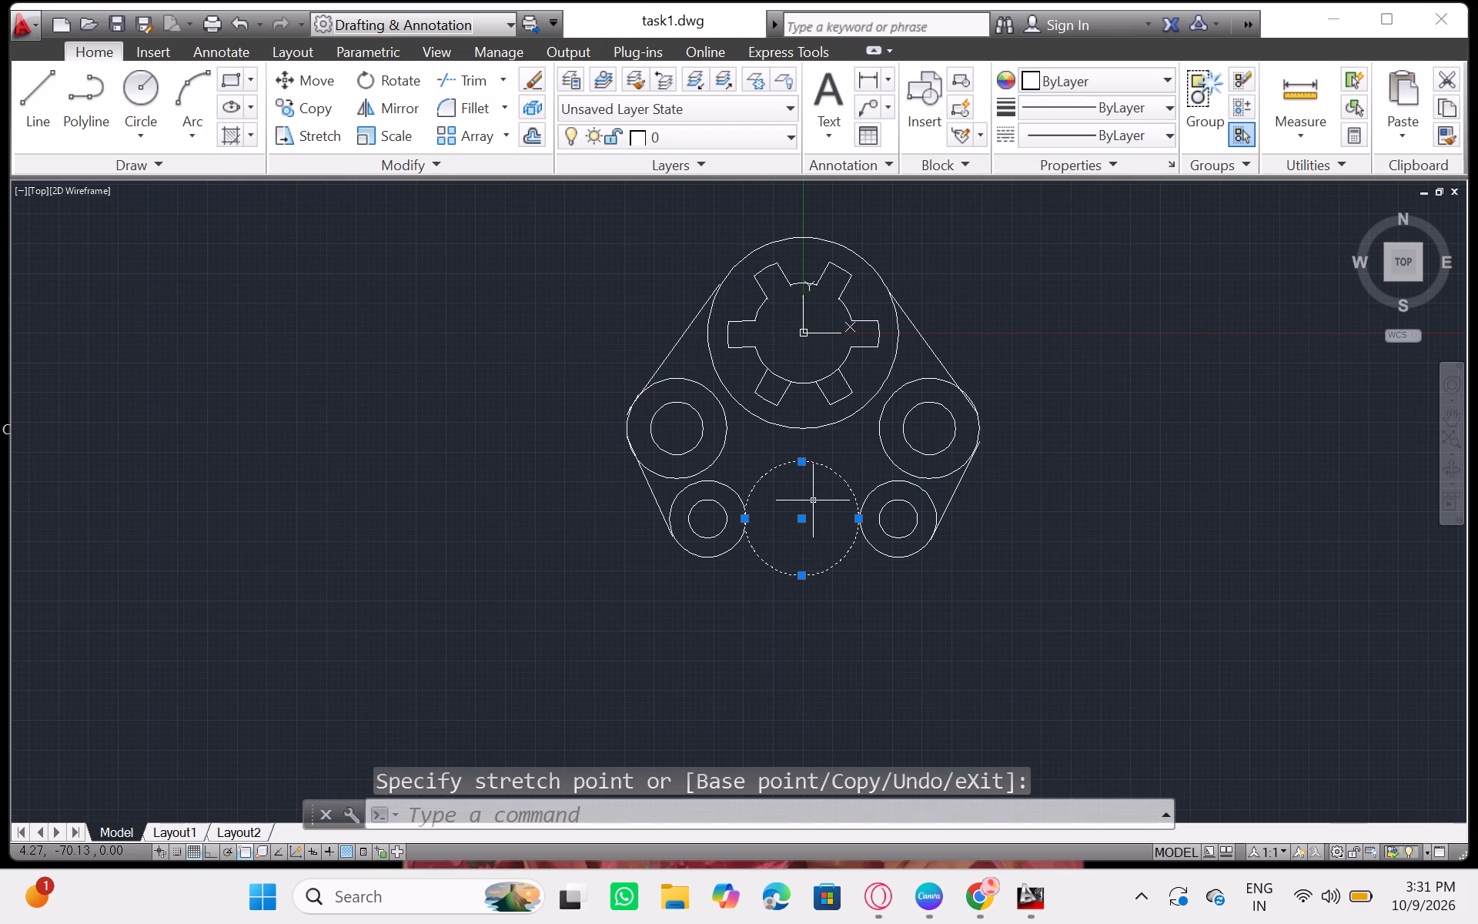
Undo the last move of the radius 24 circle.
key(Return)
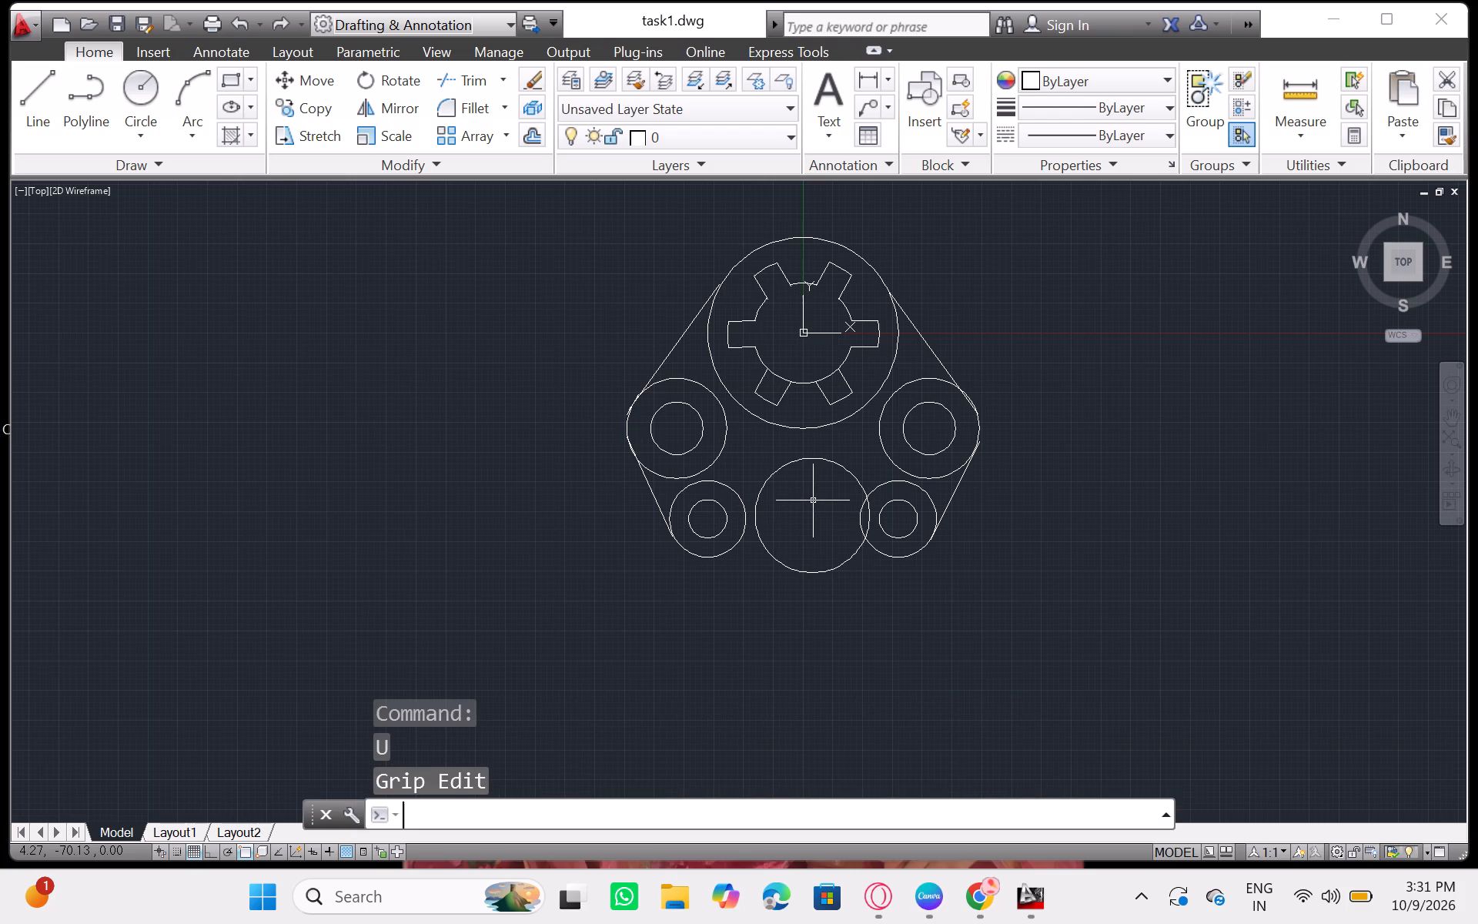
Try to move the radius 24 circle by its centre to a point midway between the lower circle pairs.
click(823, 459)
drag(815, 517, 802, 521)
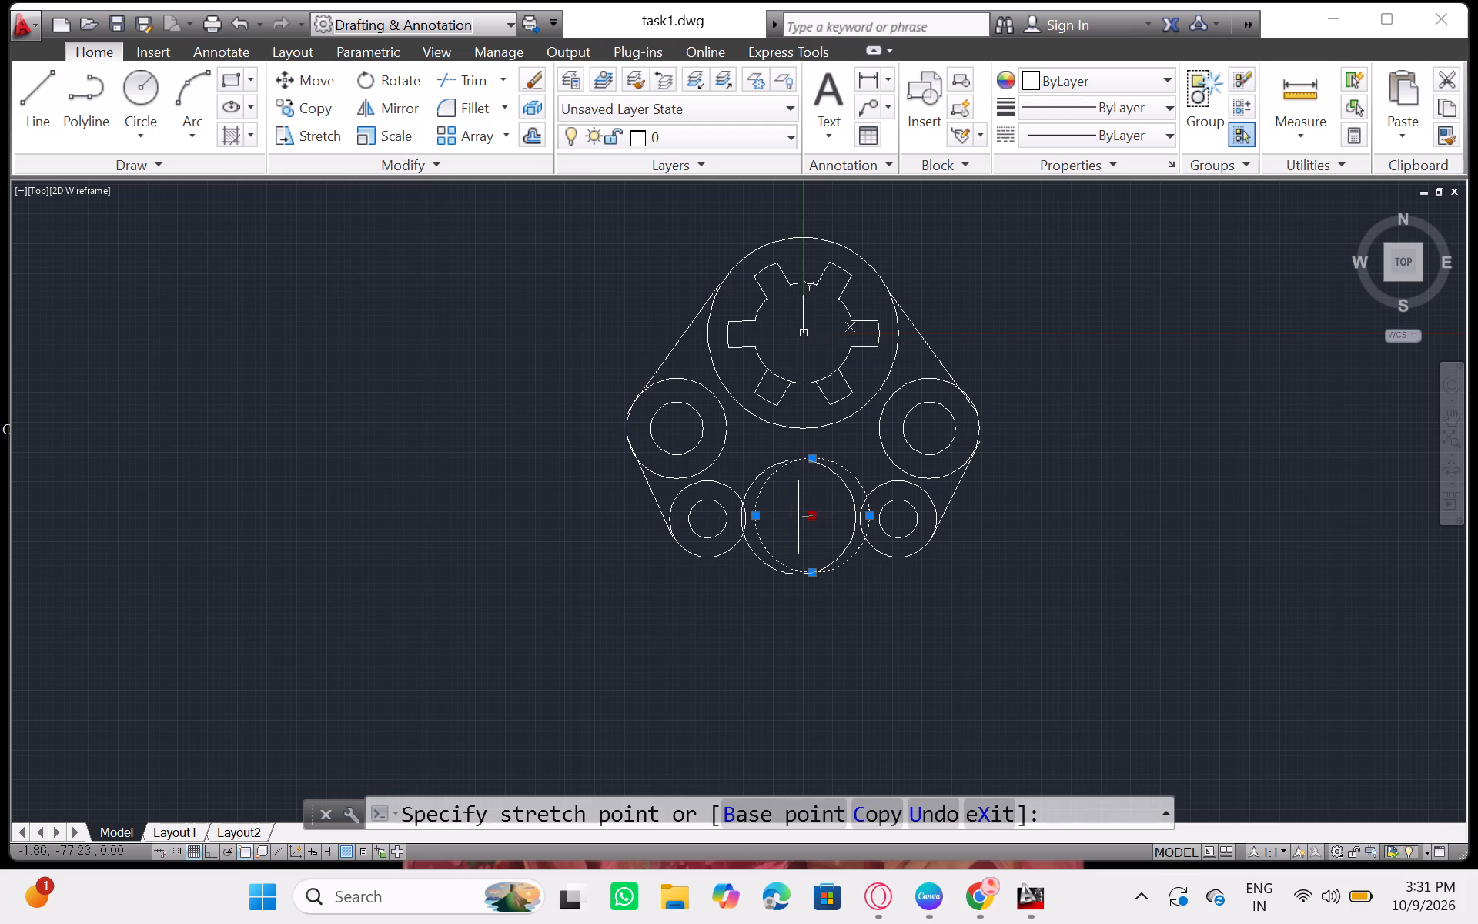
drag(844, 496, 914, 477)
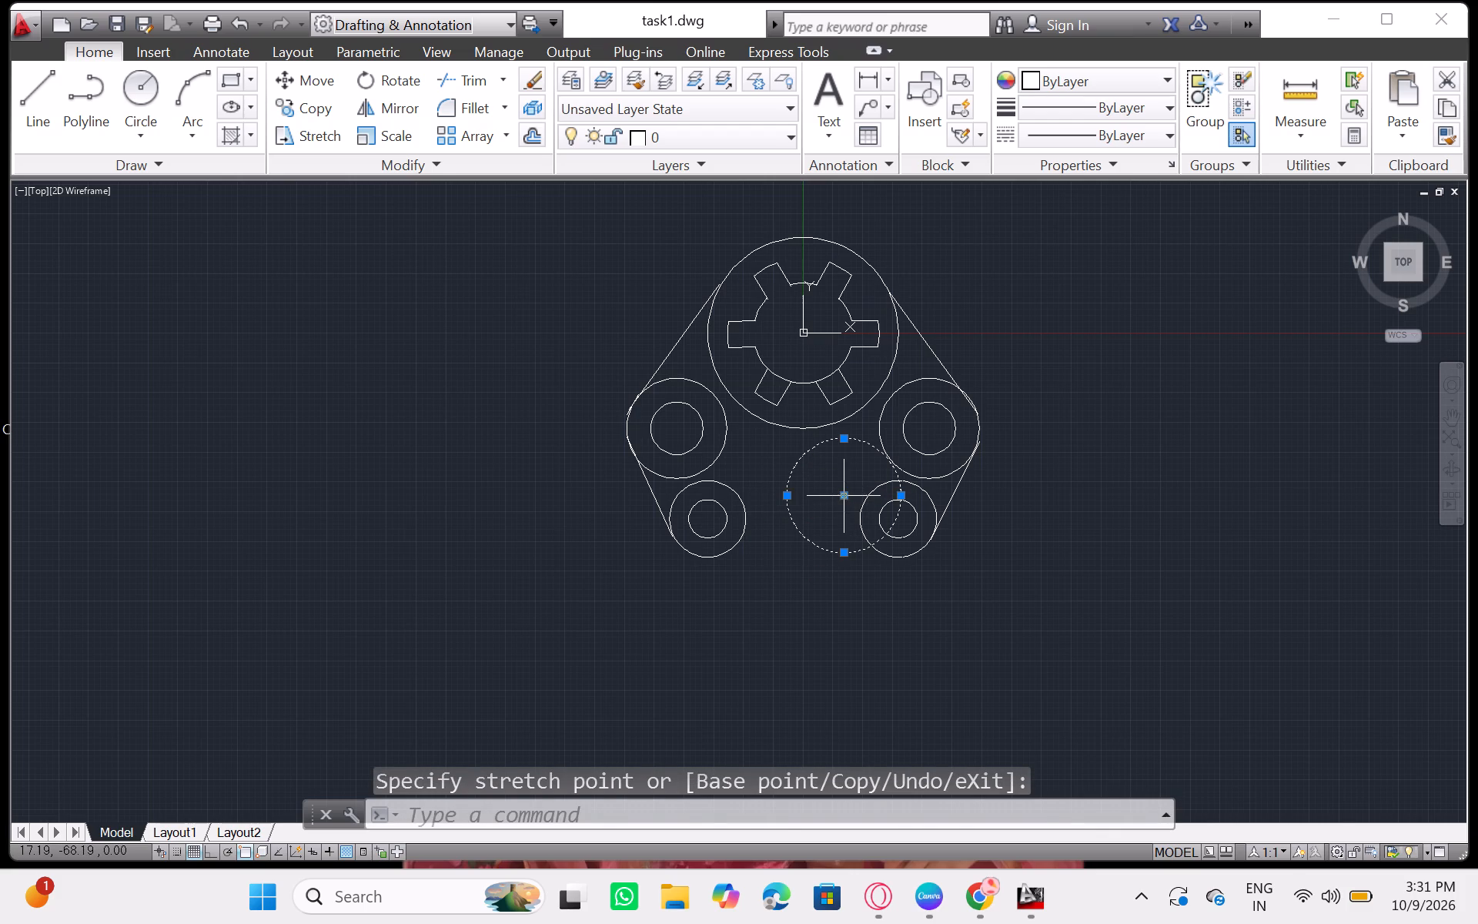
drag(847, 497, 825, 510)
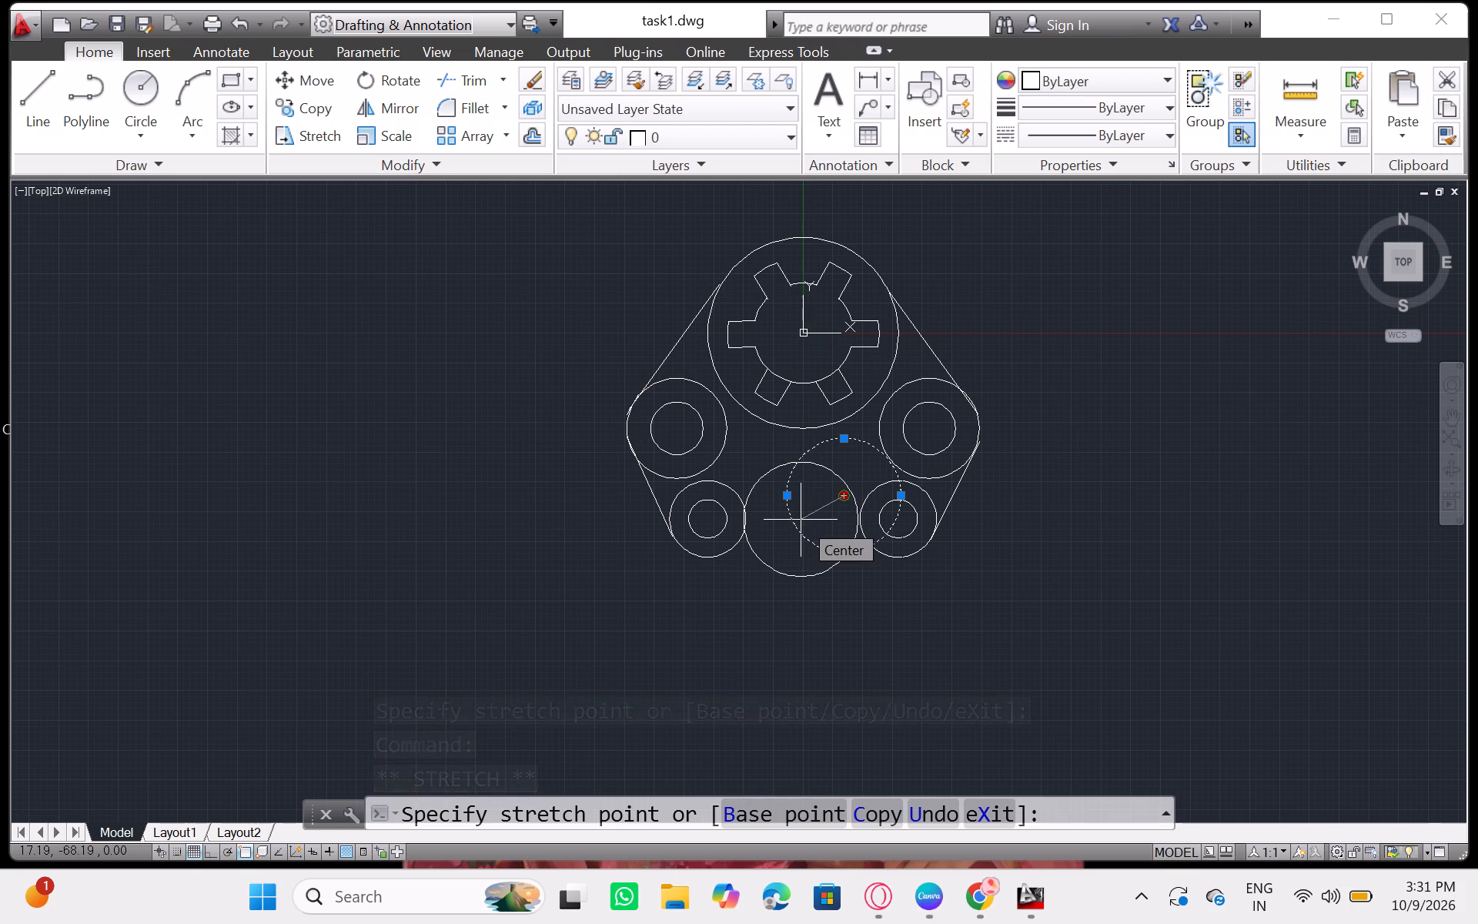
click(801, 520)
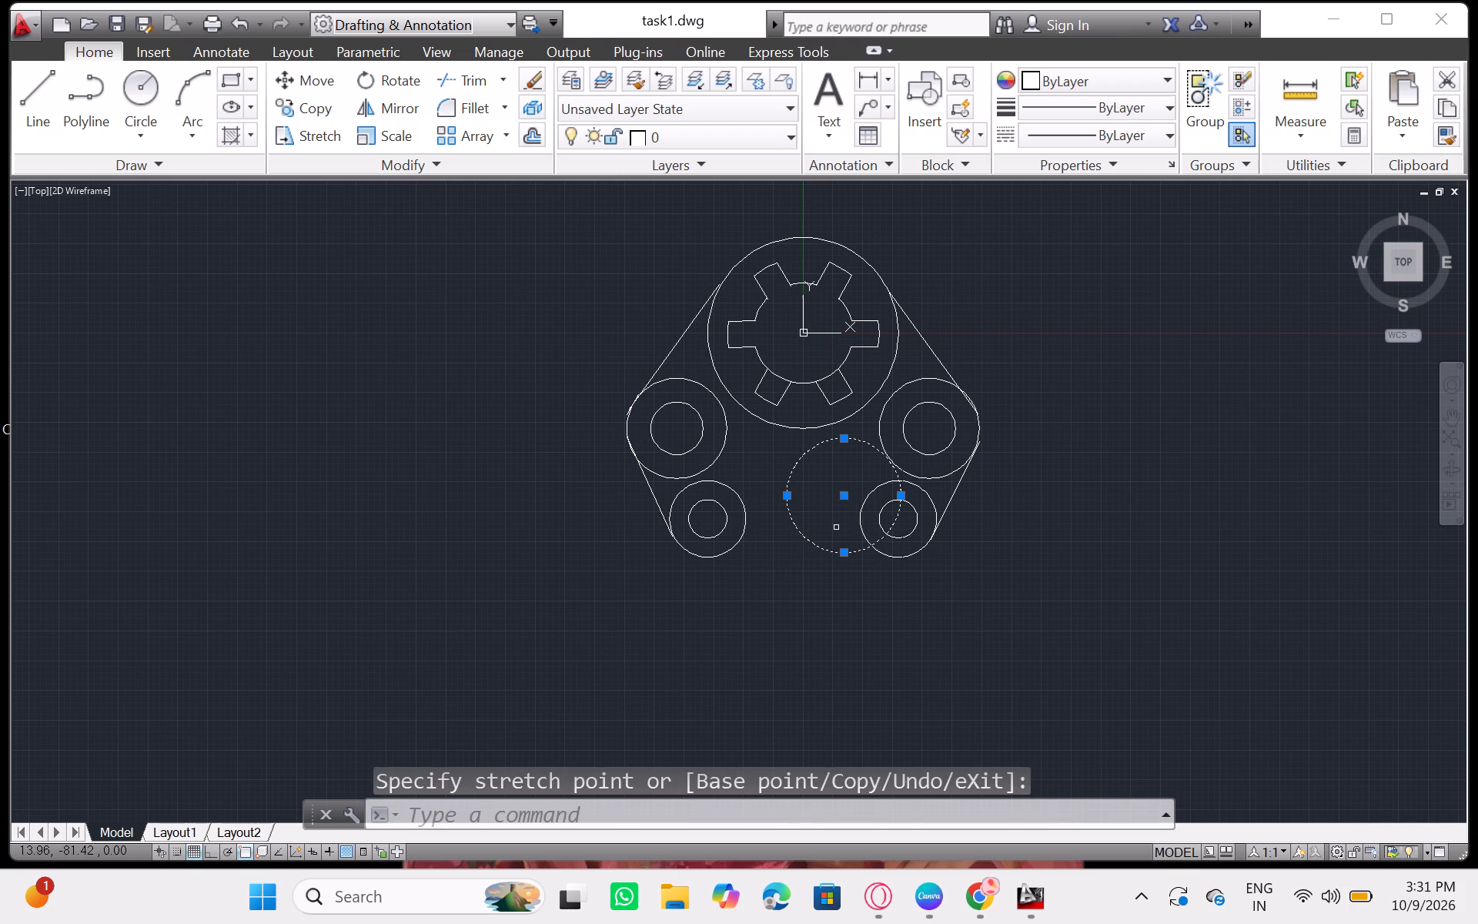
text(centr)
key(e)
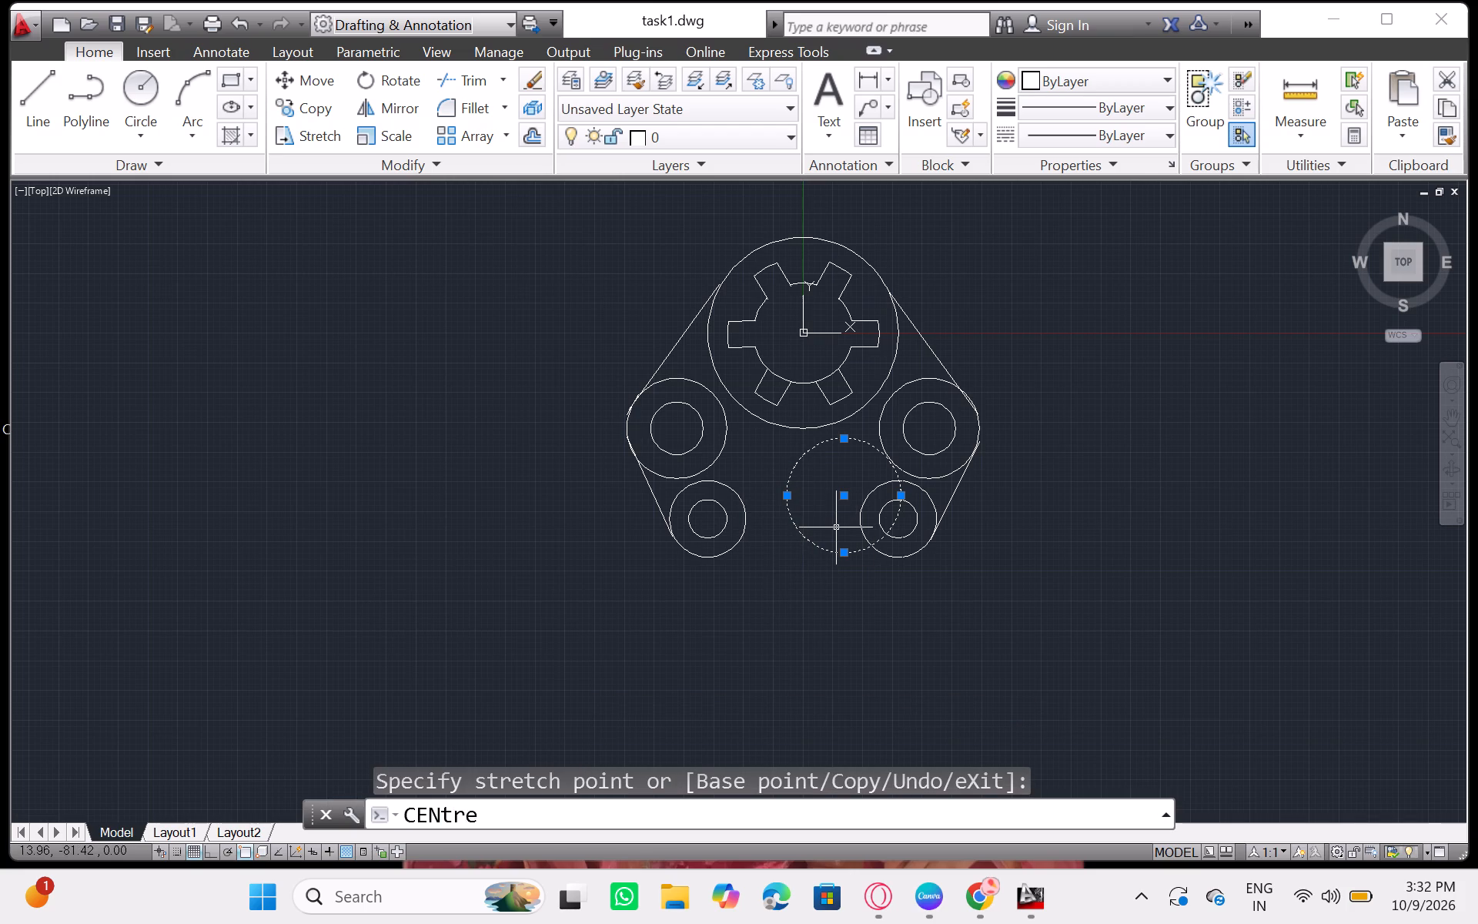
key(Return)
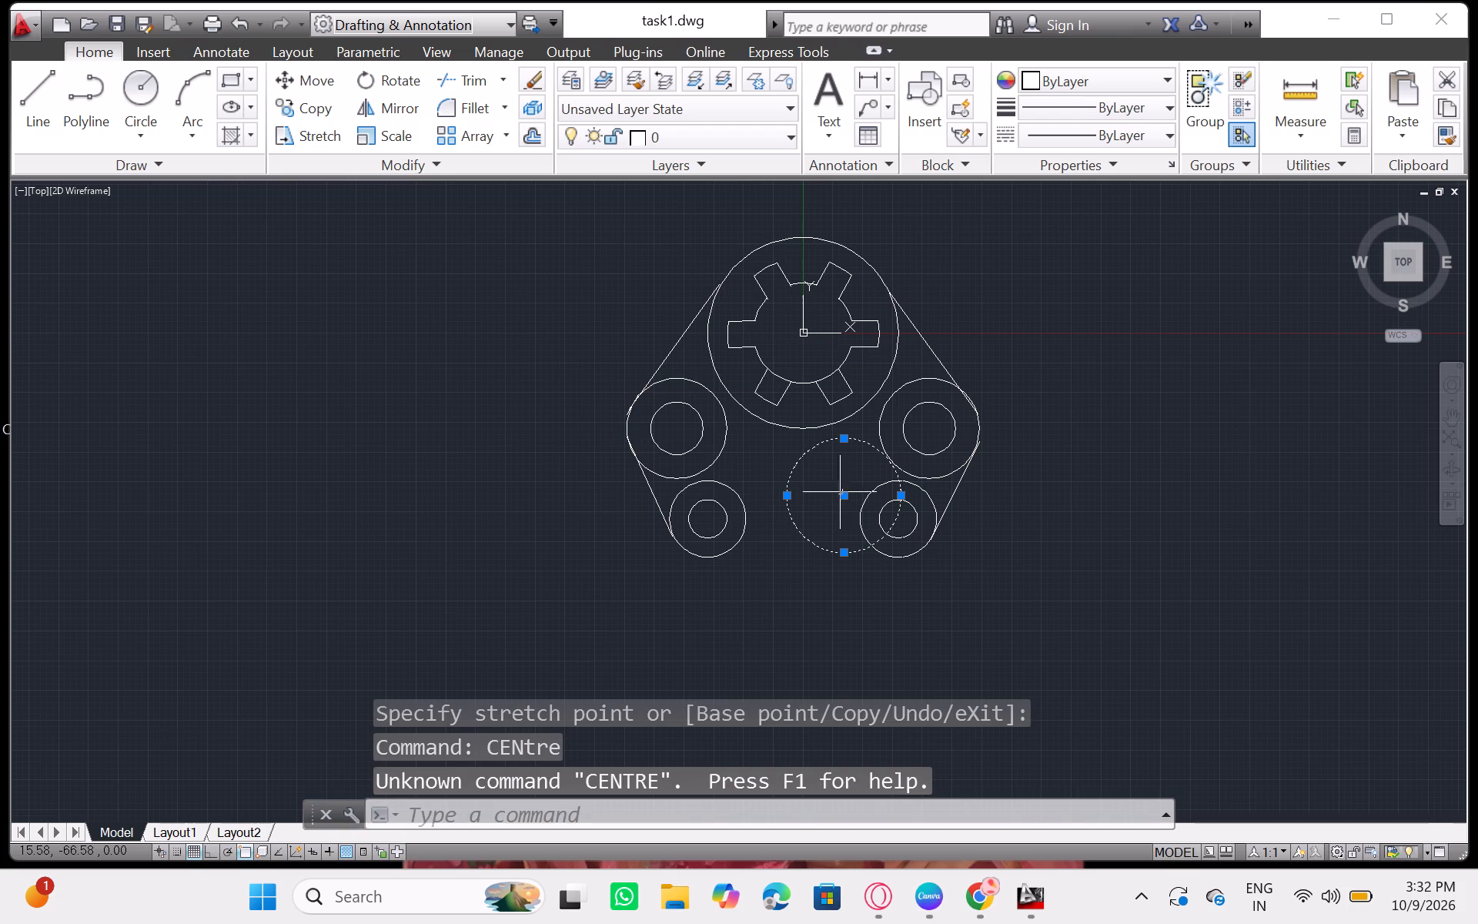
Move the radius 24 circle by its centre to about (2.33, -80.13), between the lower circle pairs.
click(846, 495)
drag(789, 537, 790, 536)
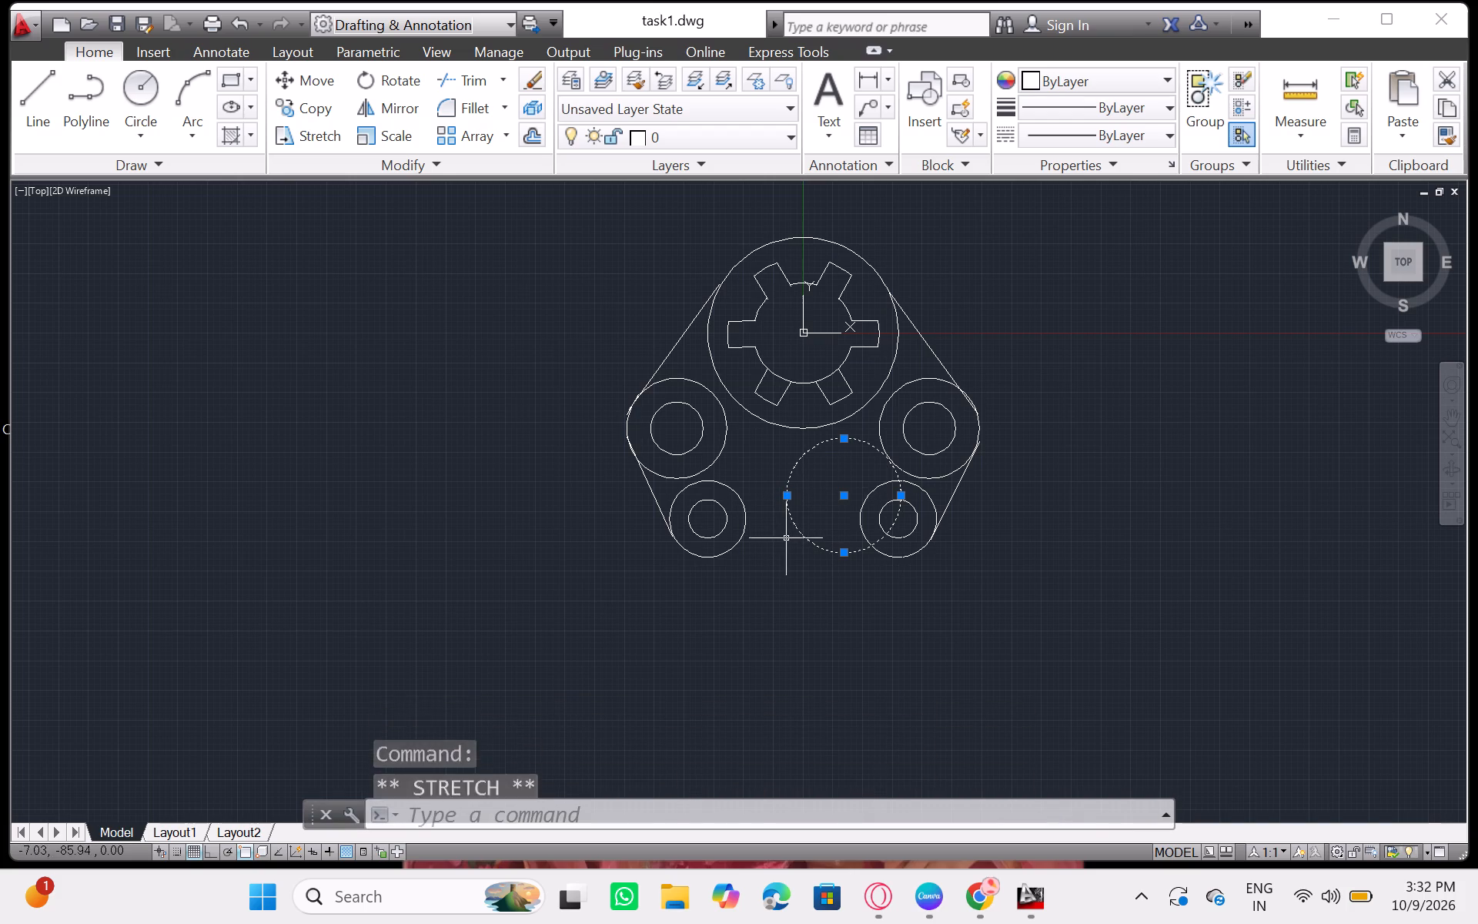
drag(790, 536, 798, 533)
click(787, 544)
click(782, 551)
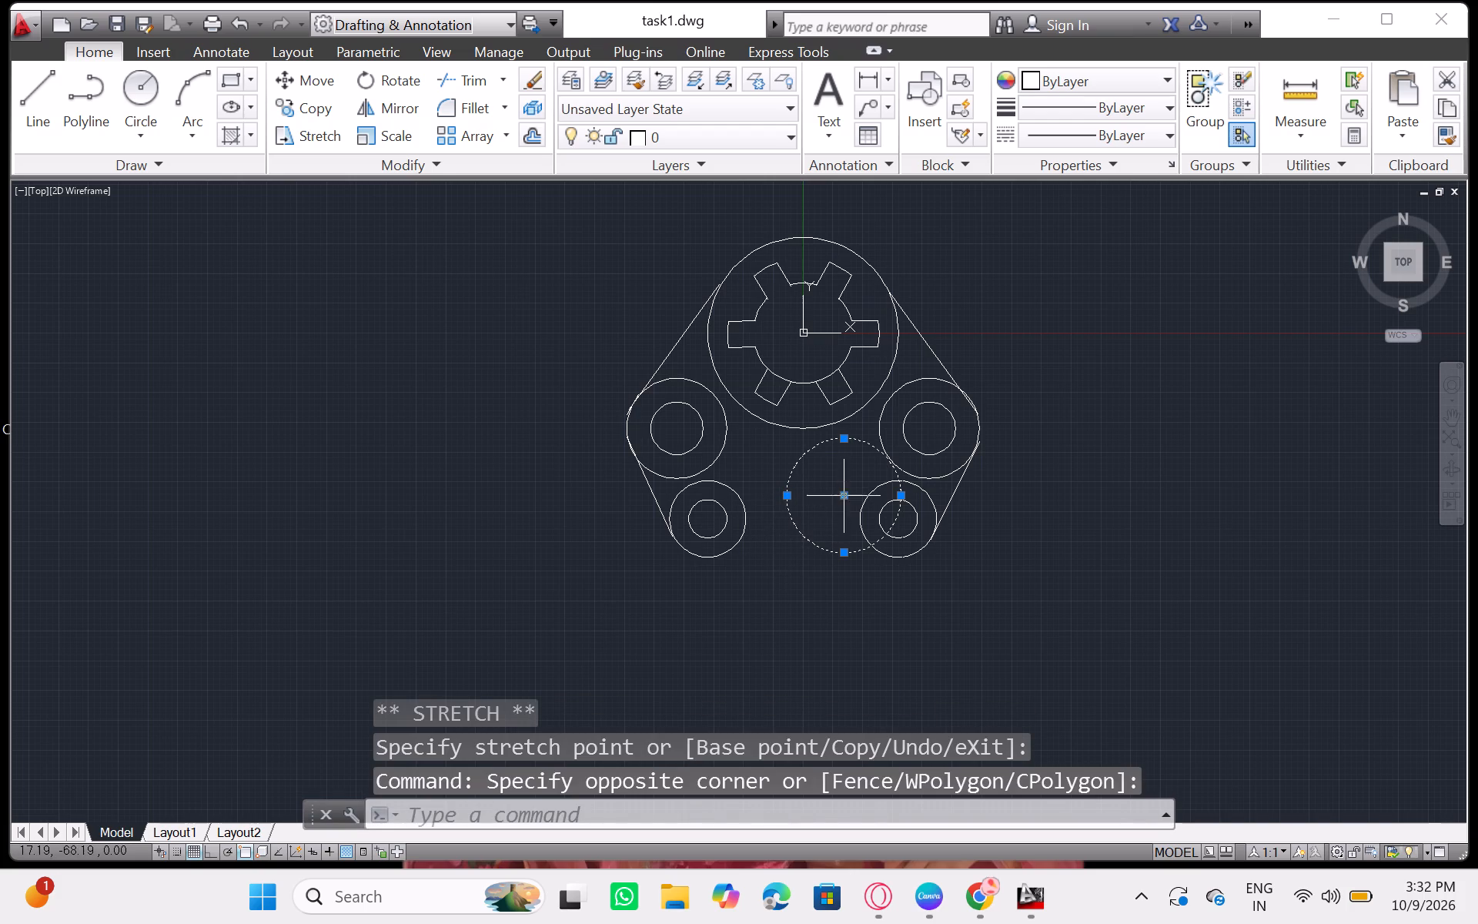
drag(844, 499, 828, 510)
click(827, 510)
drag(830, 509, 822, 514)
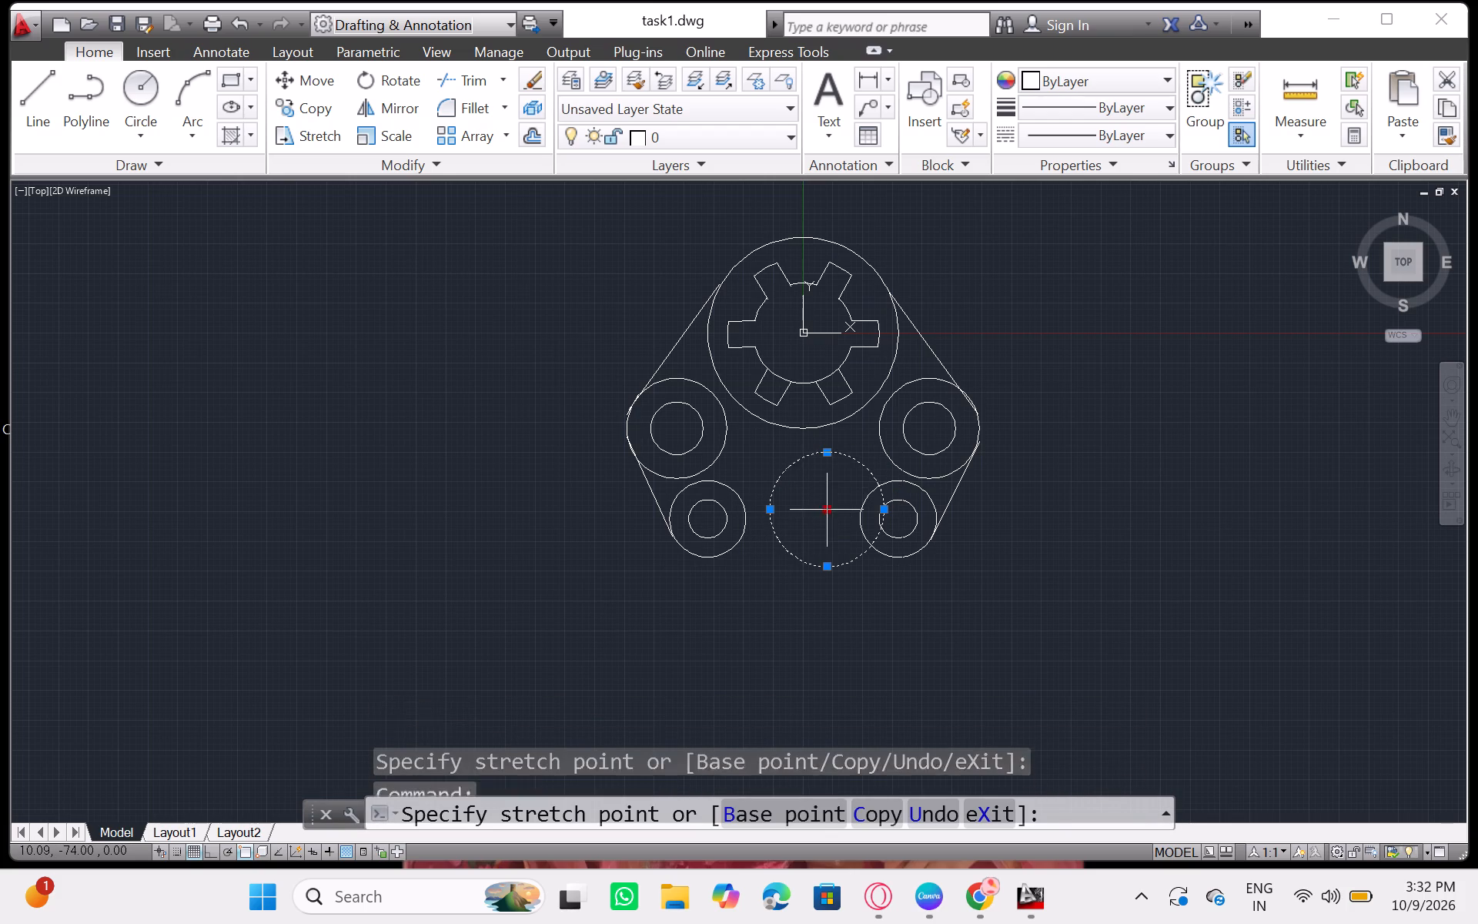
drag(822, 514, 818, 518)
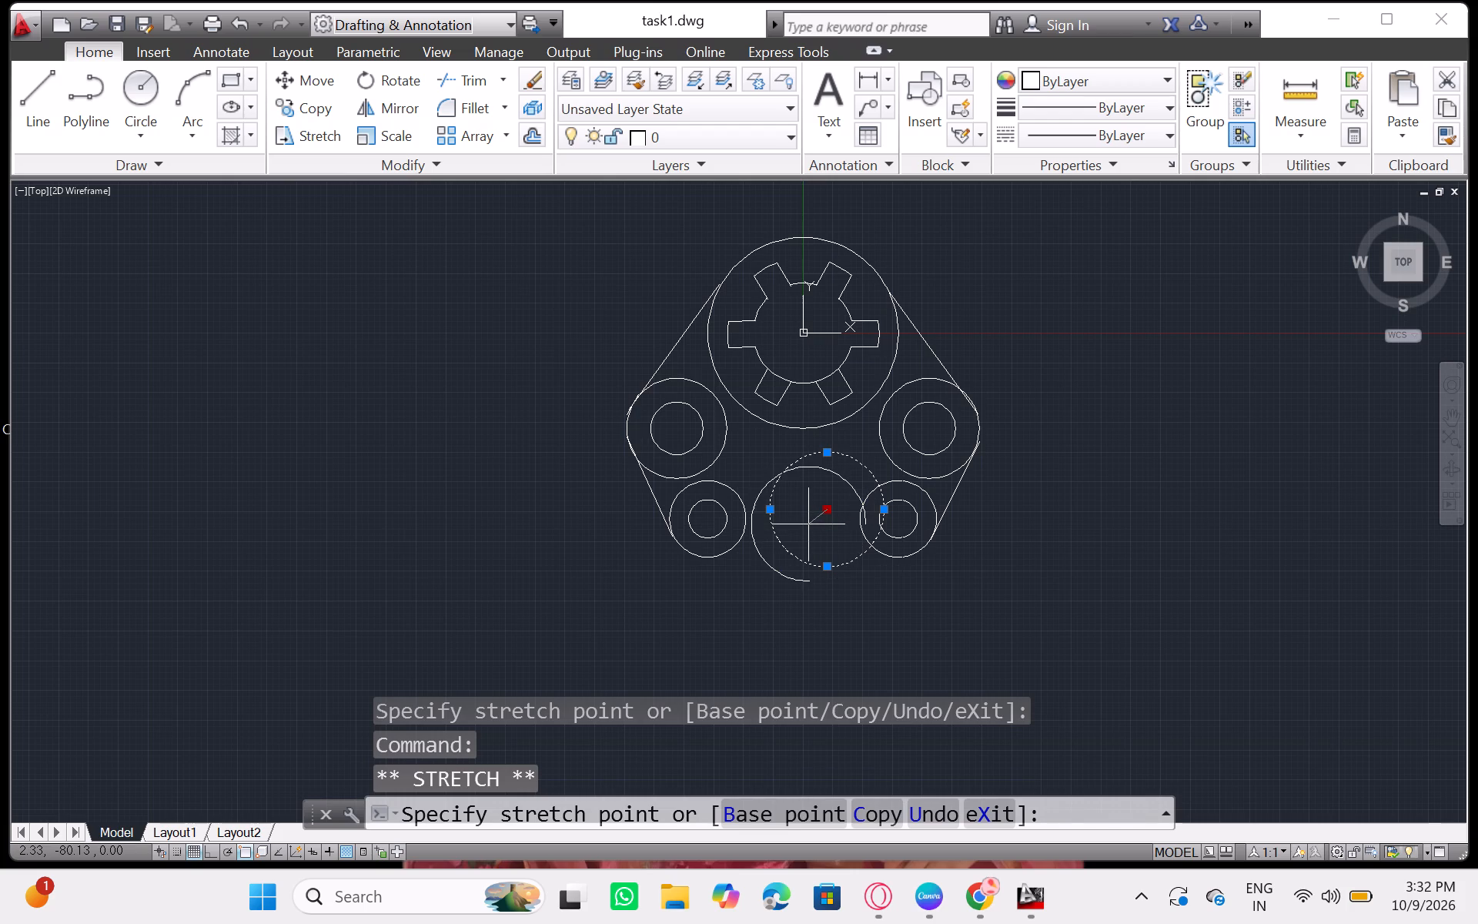
click(808, 524)
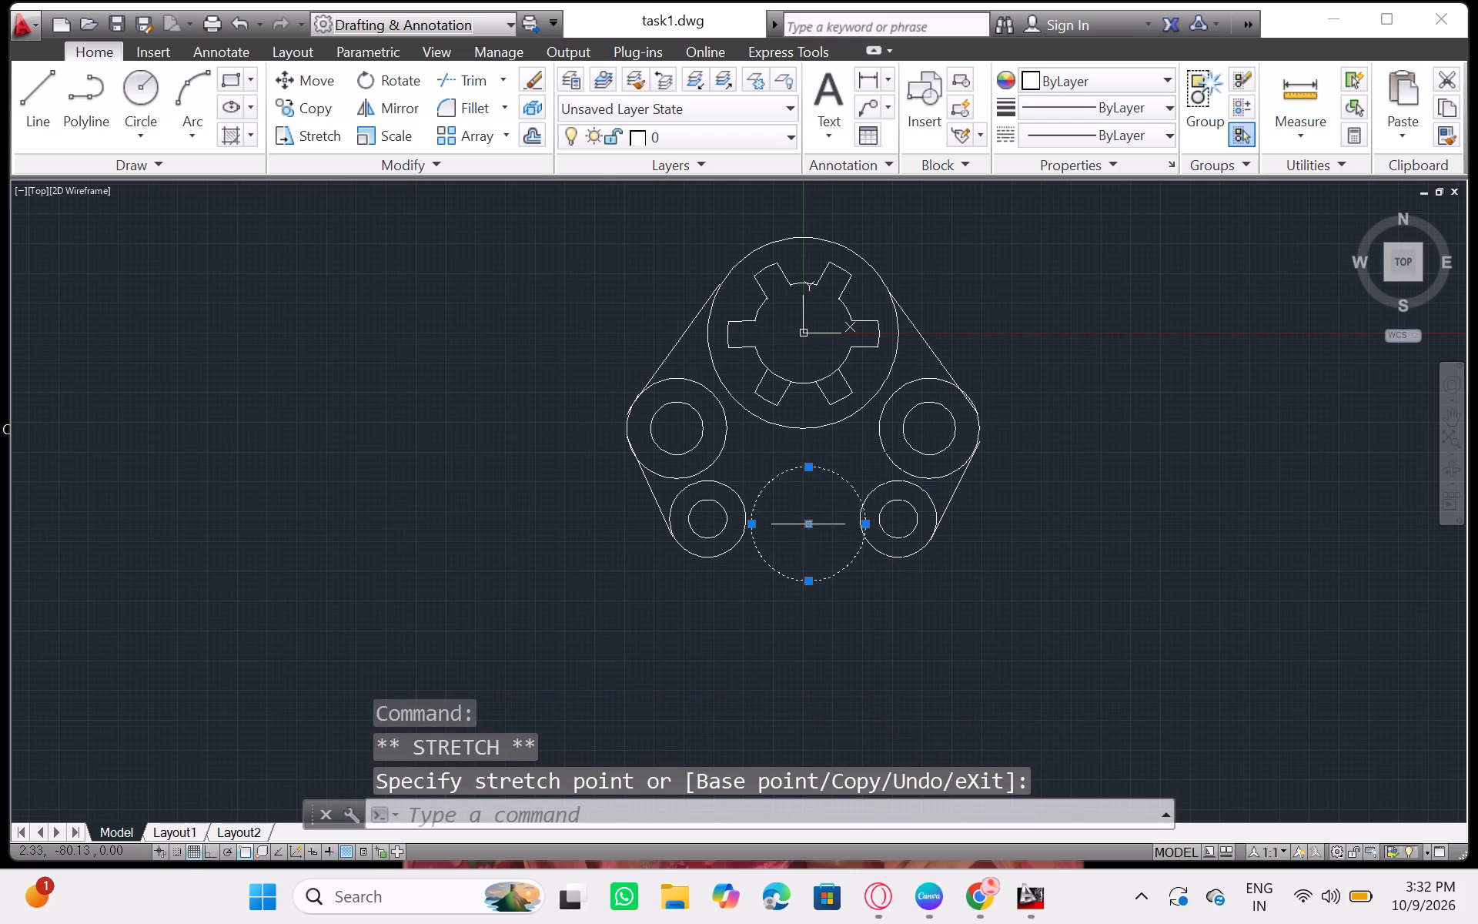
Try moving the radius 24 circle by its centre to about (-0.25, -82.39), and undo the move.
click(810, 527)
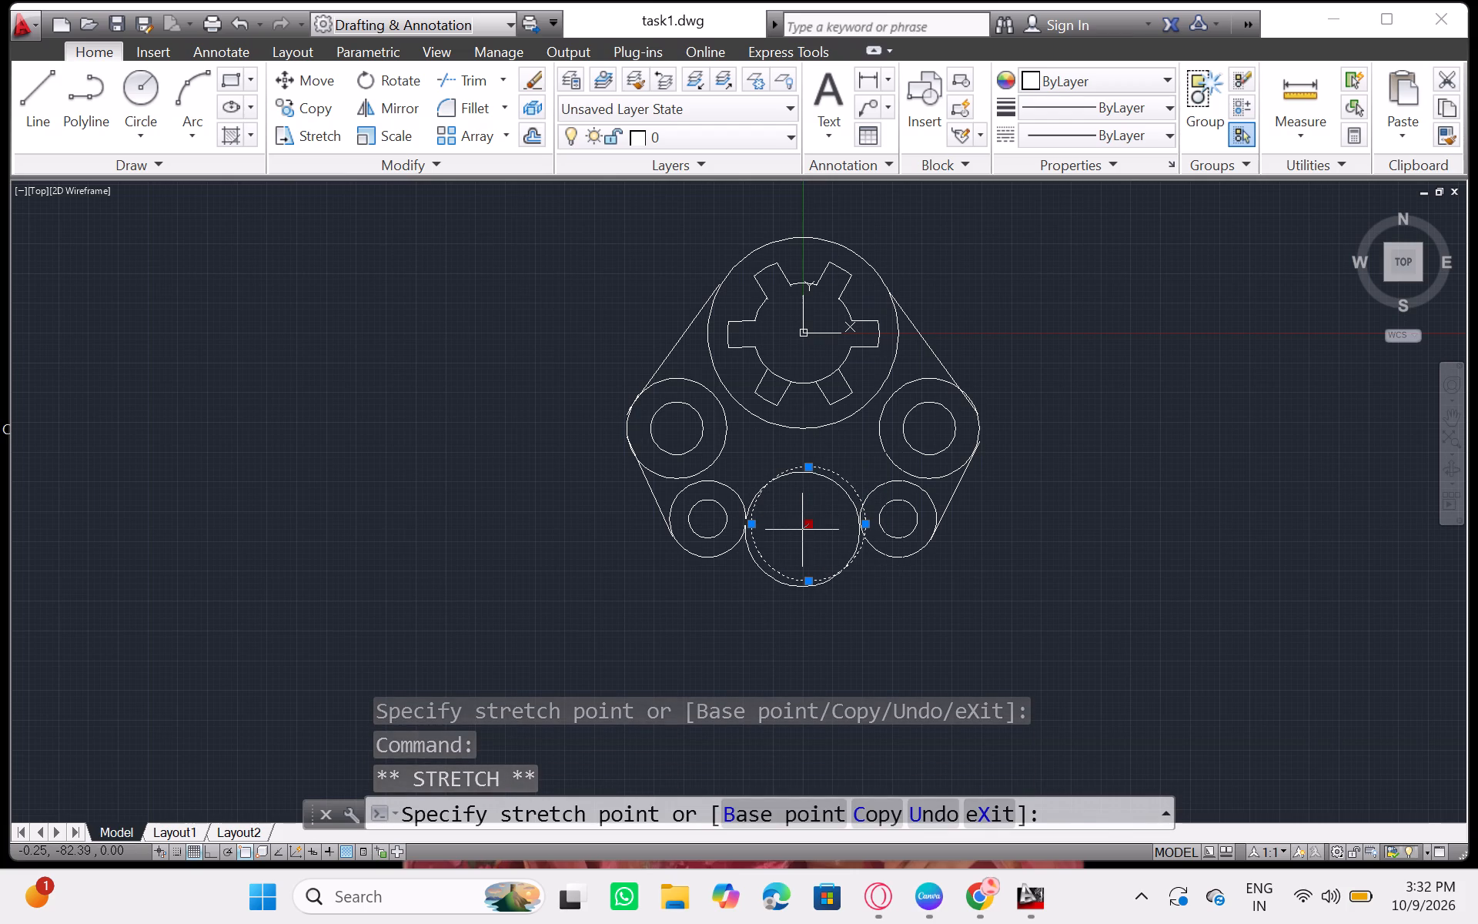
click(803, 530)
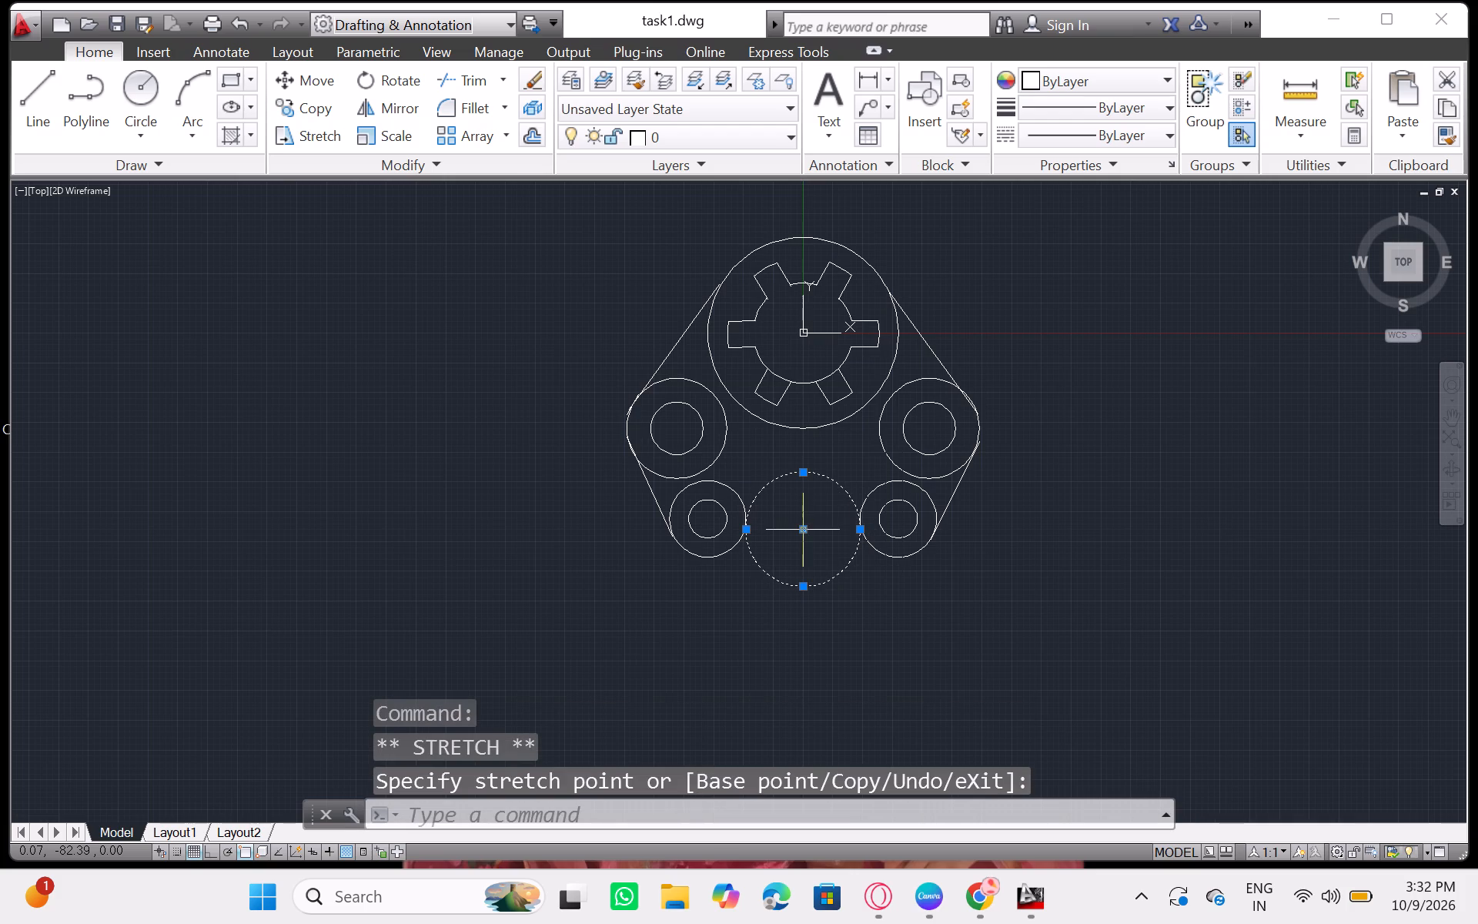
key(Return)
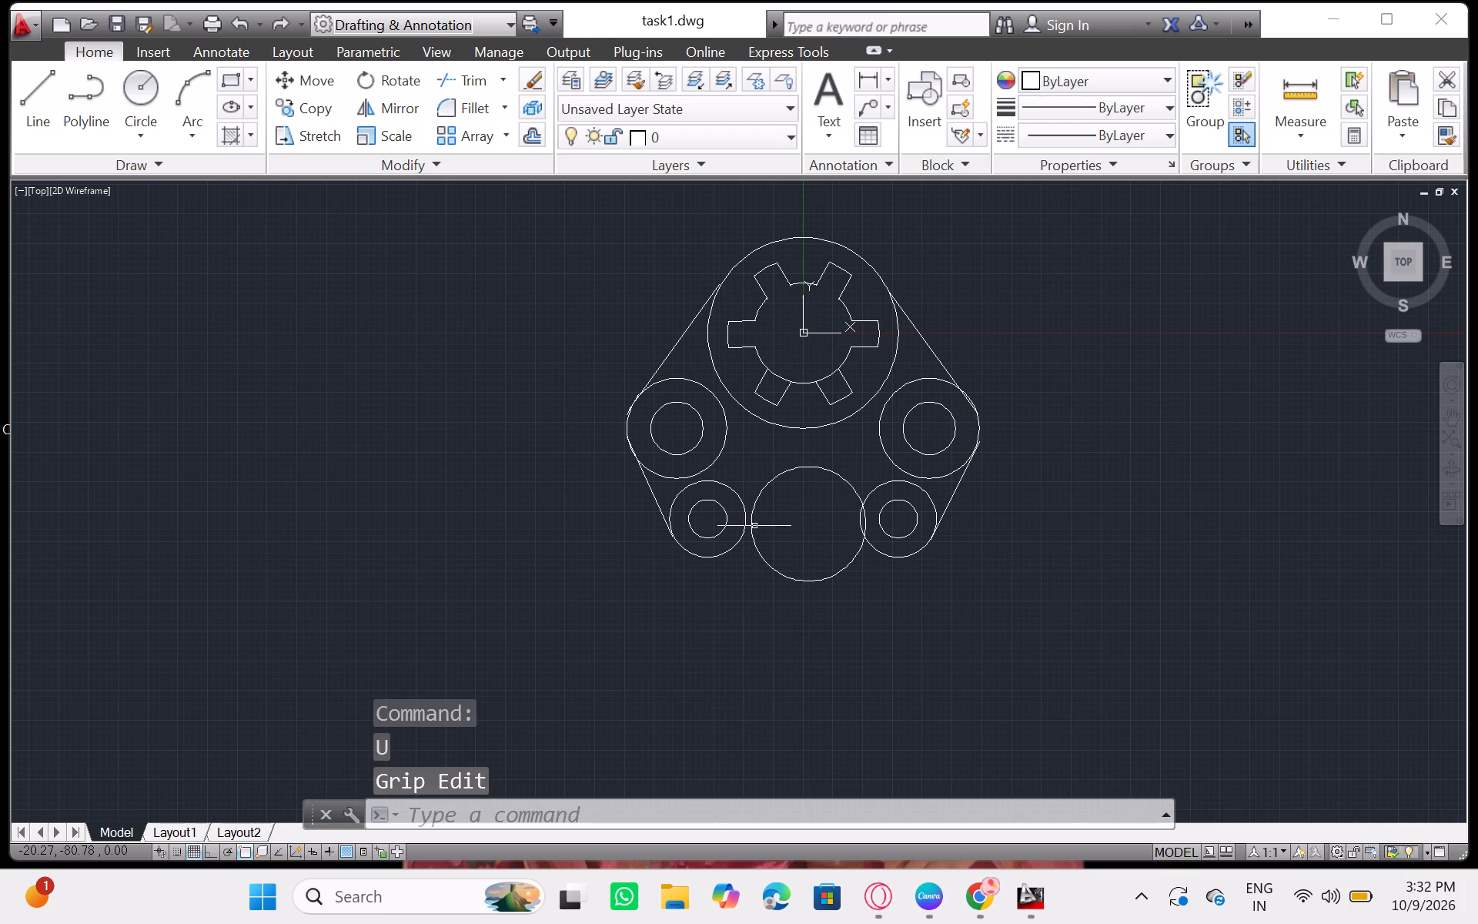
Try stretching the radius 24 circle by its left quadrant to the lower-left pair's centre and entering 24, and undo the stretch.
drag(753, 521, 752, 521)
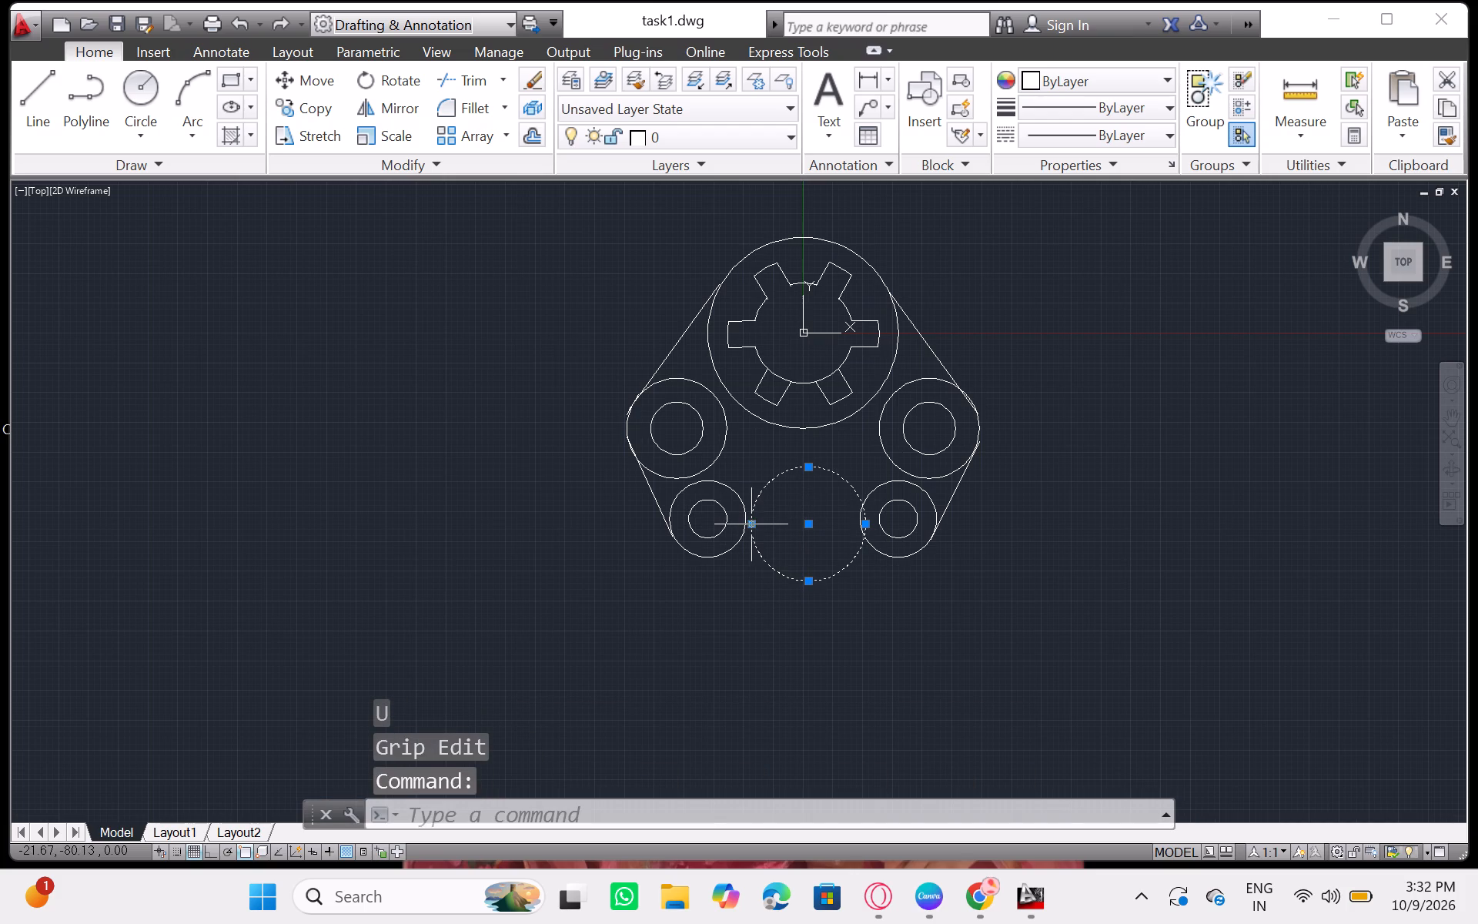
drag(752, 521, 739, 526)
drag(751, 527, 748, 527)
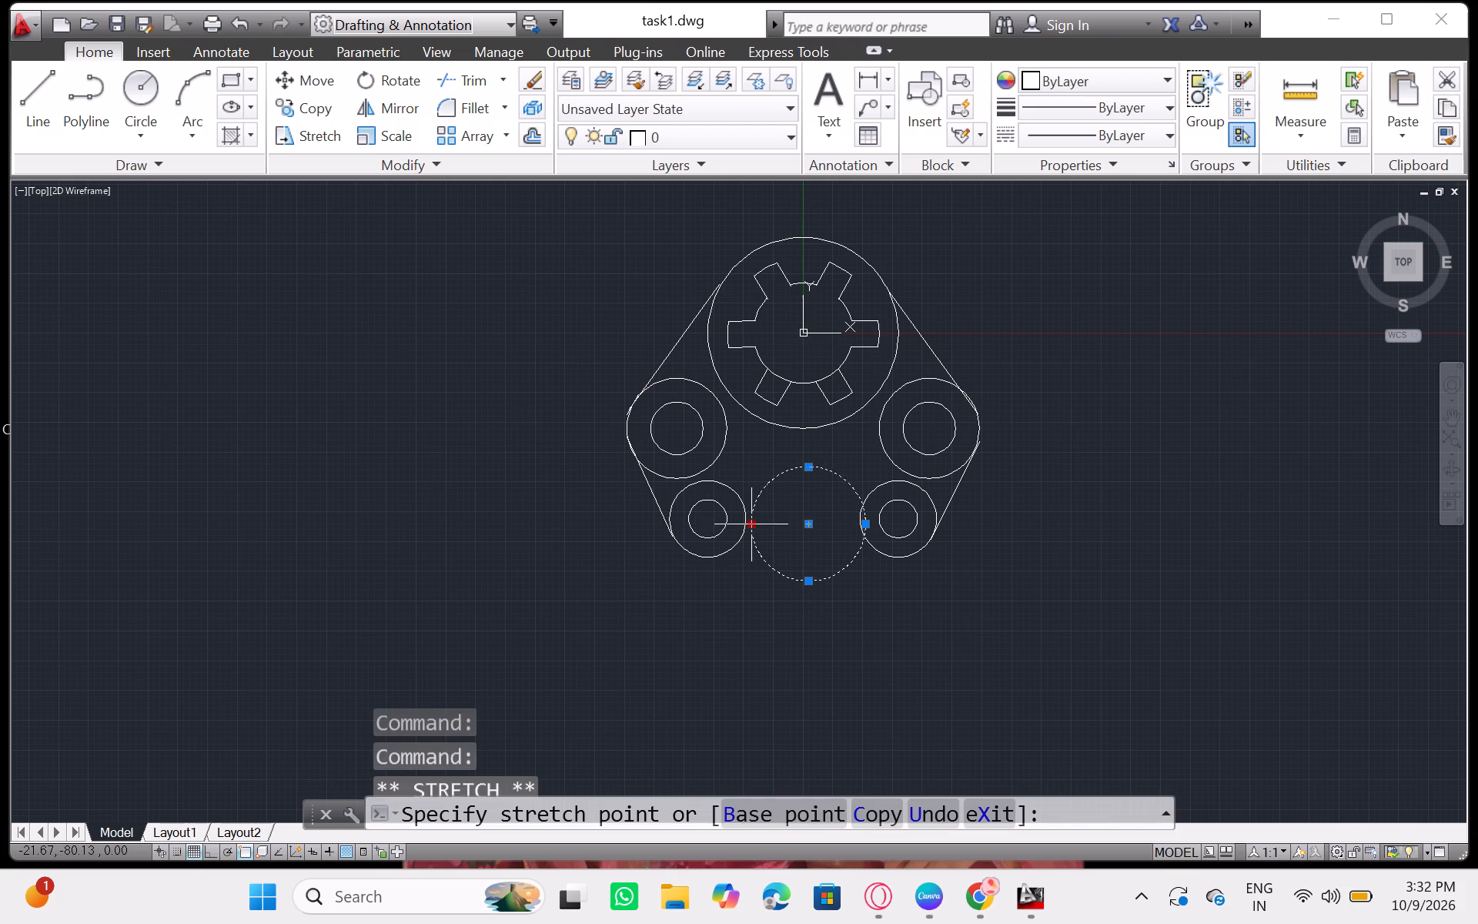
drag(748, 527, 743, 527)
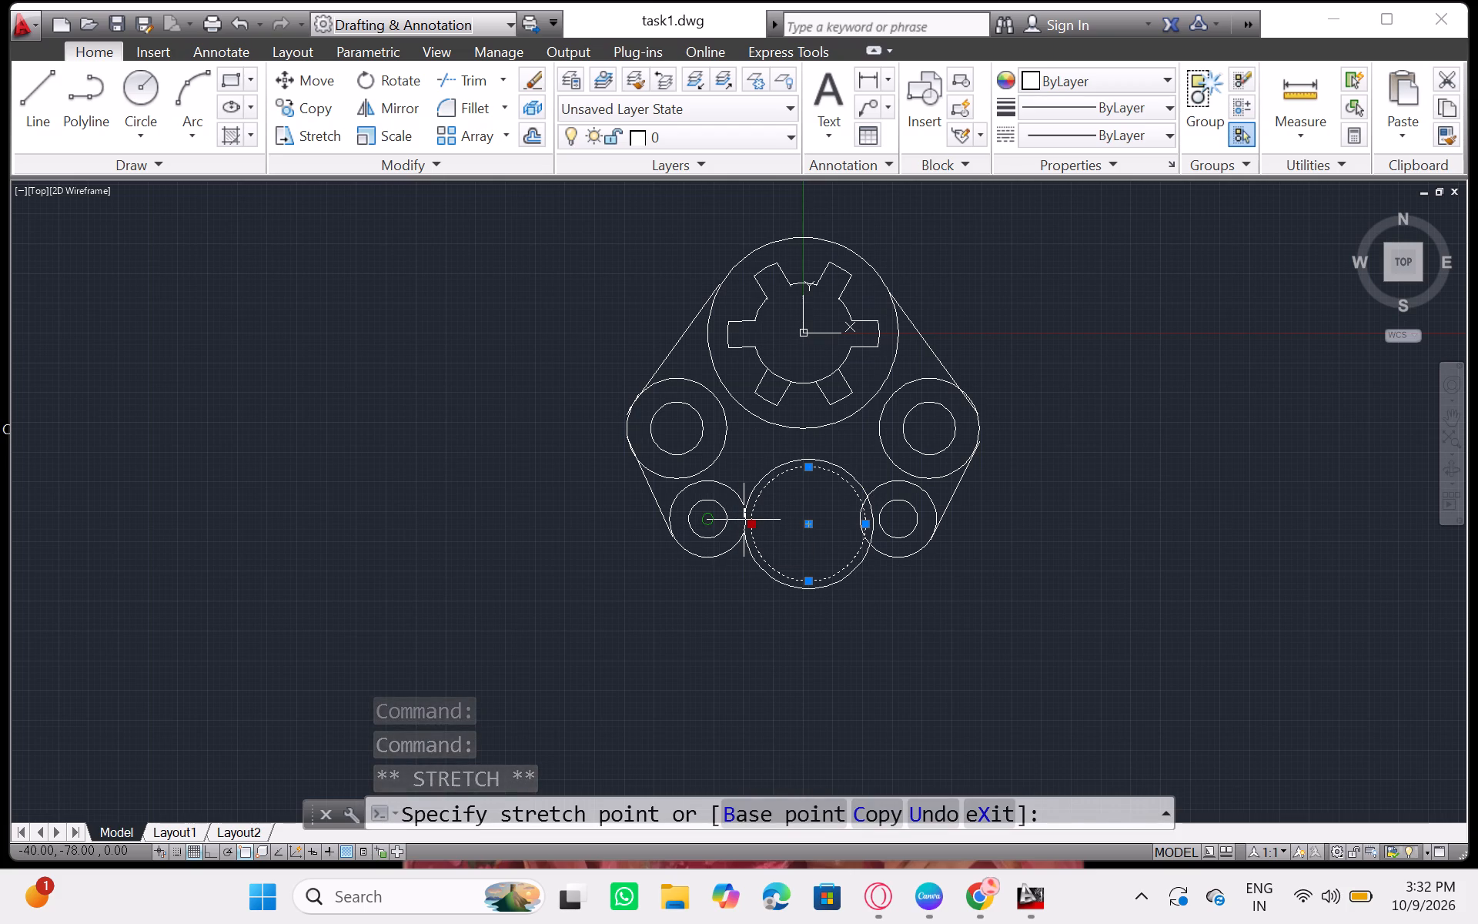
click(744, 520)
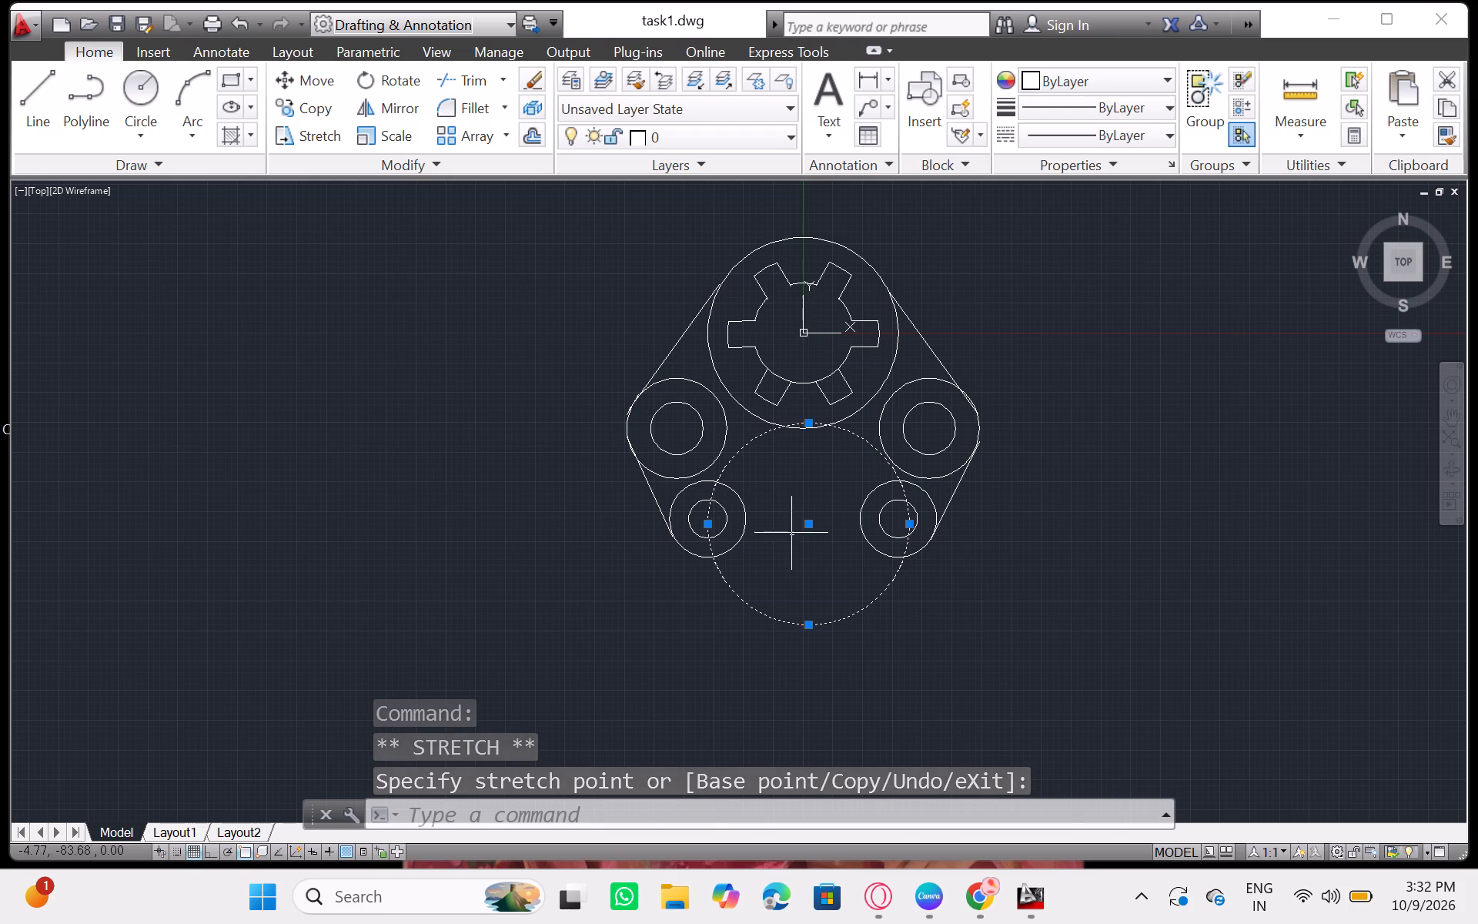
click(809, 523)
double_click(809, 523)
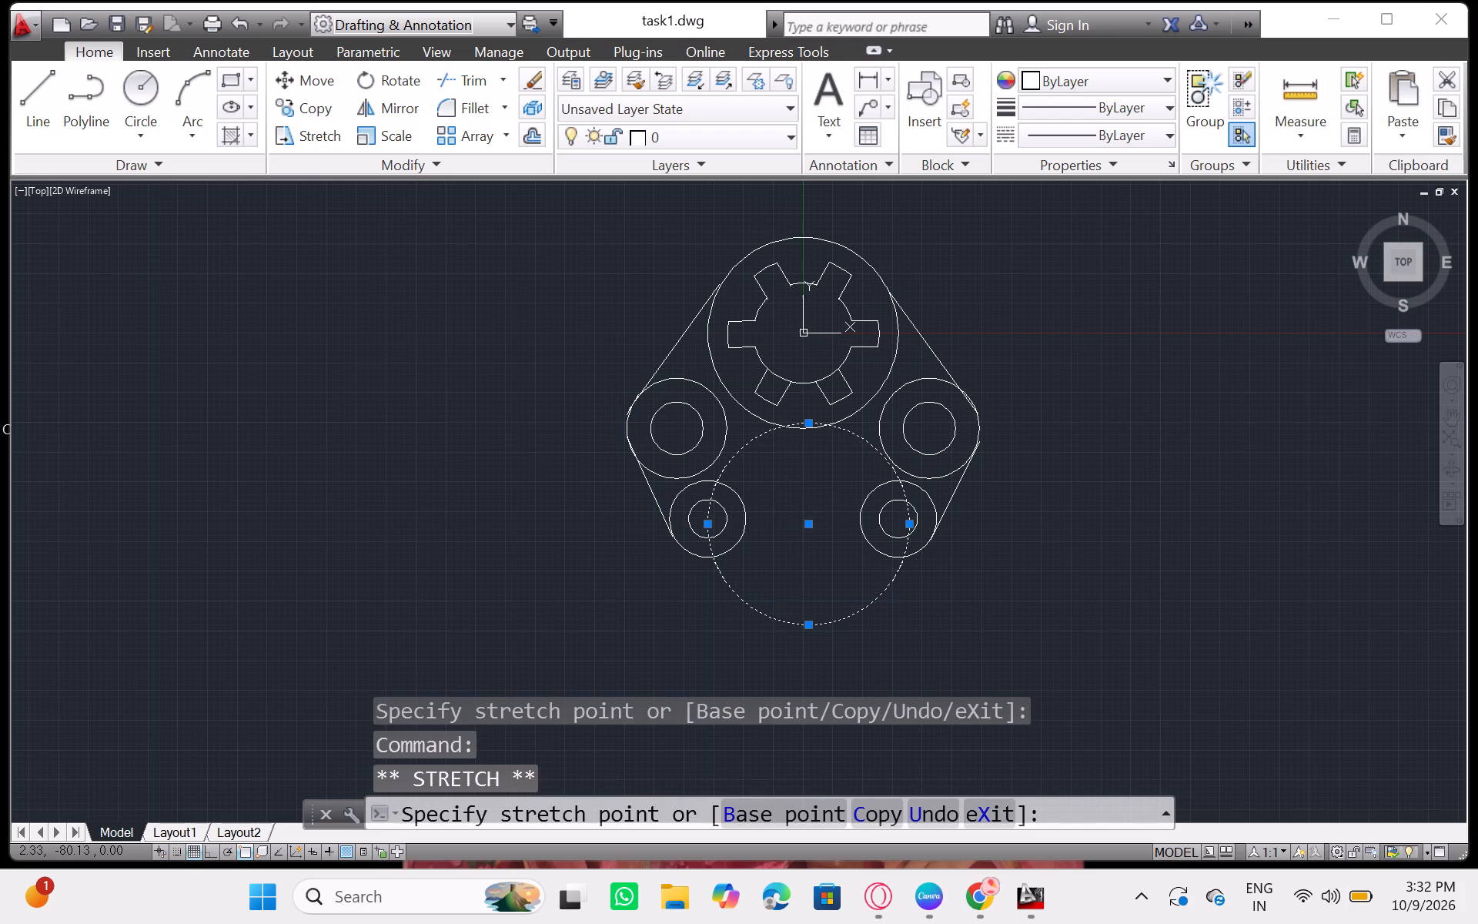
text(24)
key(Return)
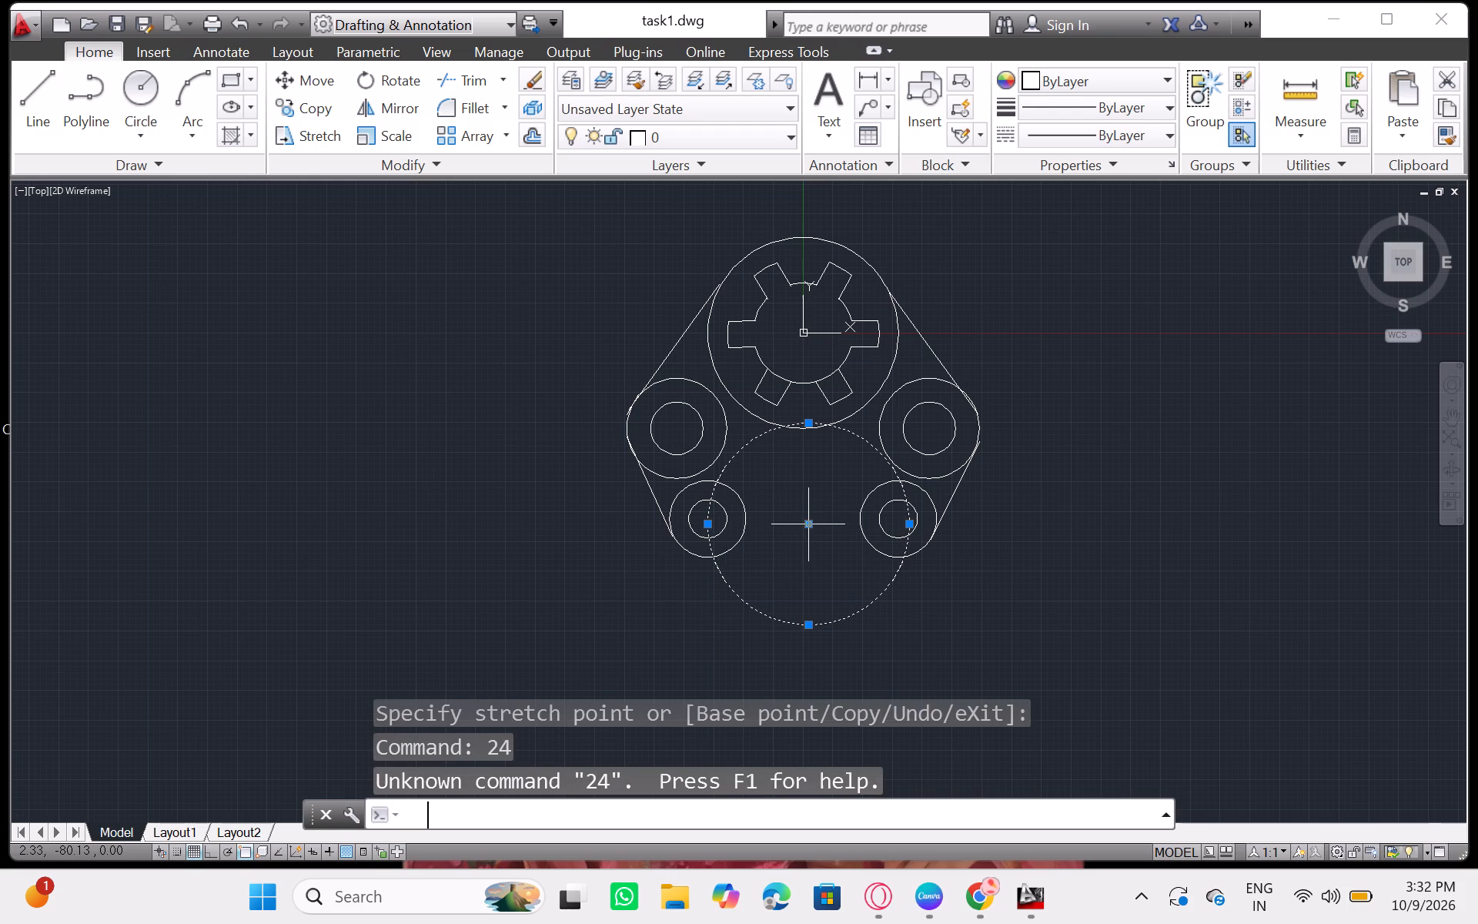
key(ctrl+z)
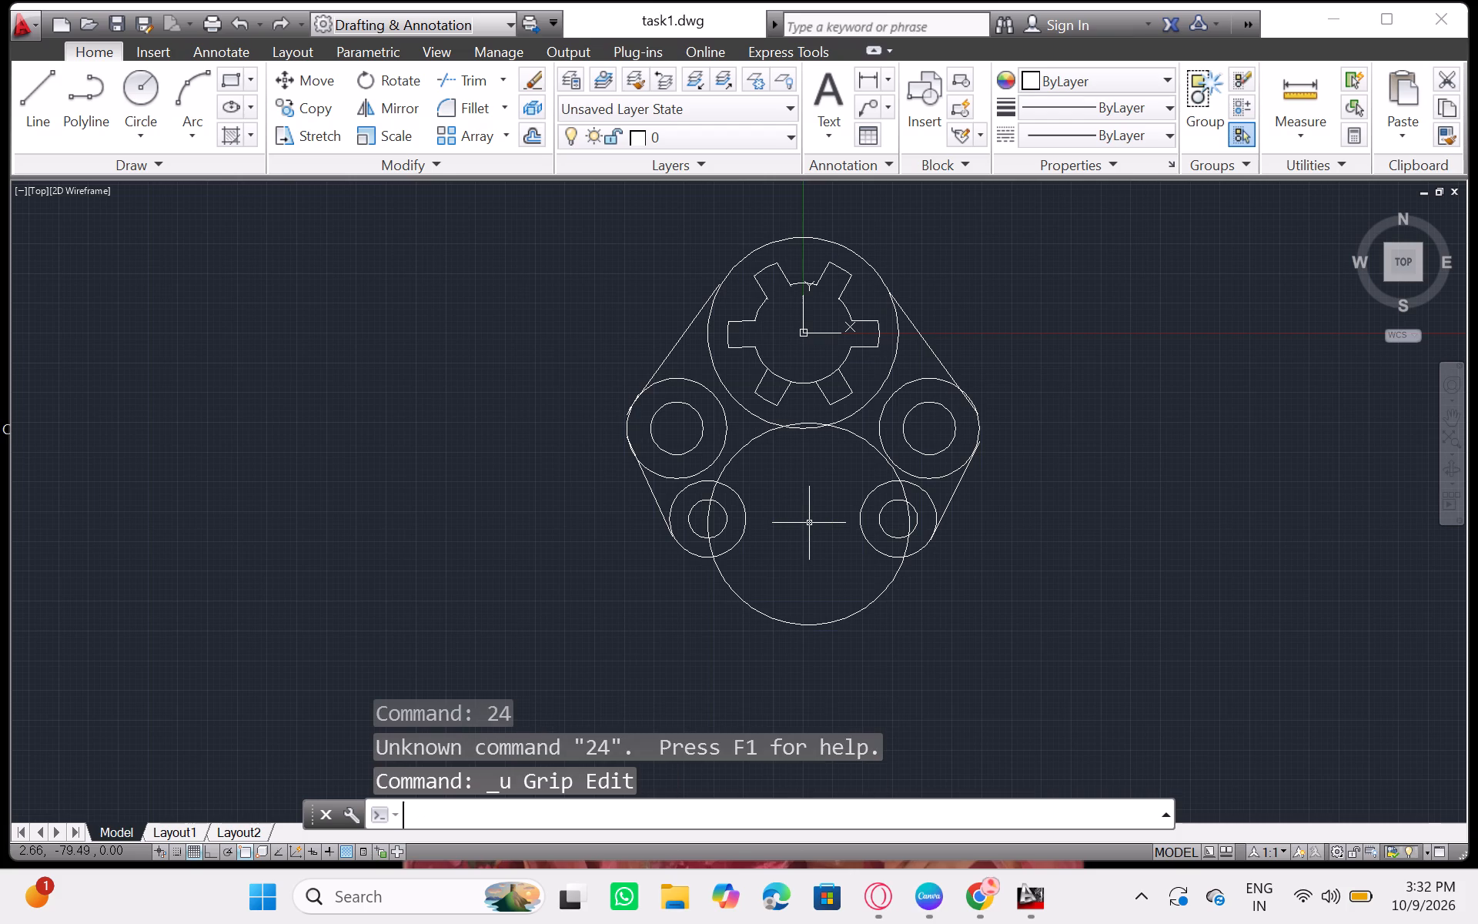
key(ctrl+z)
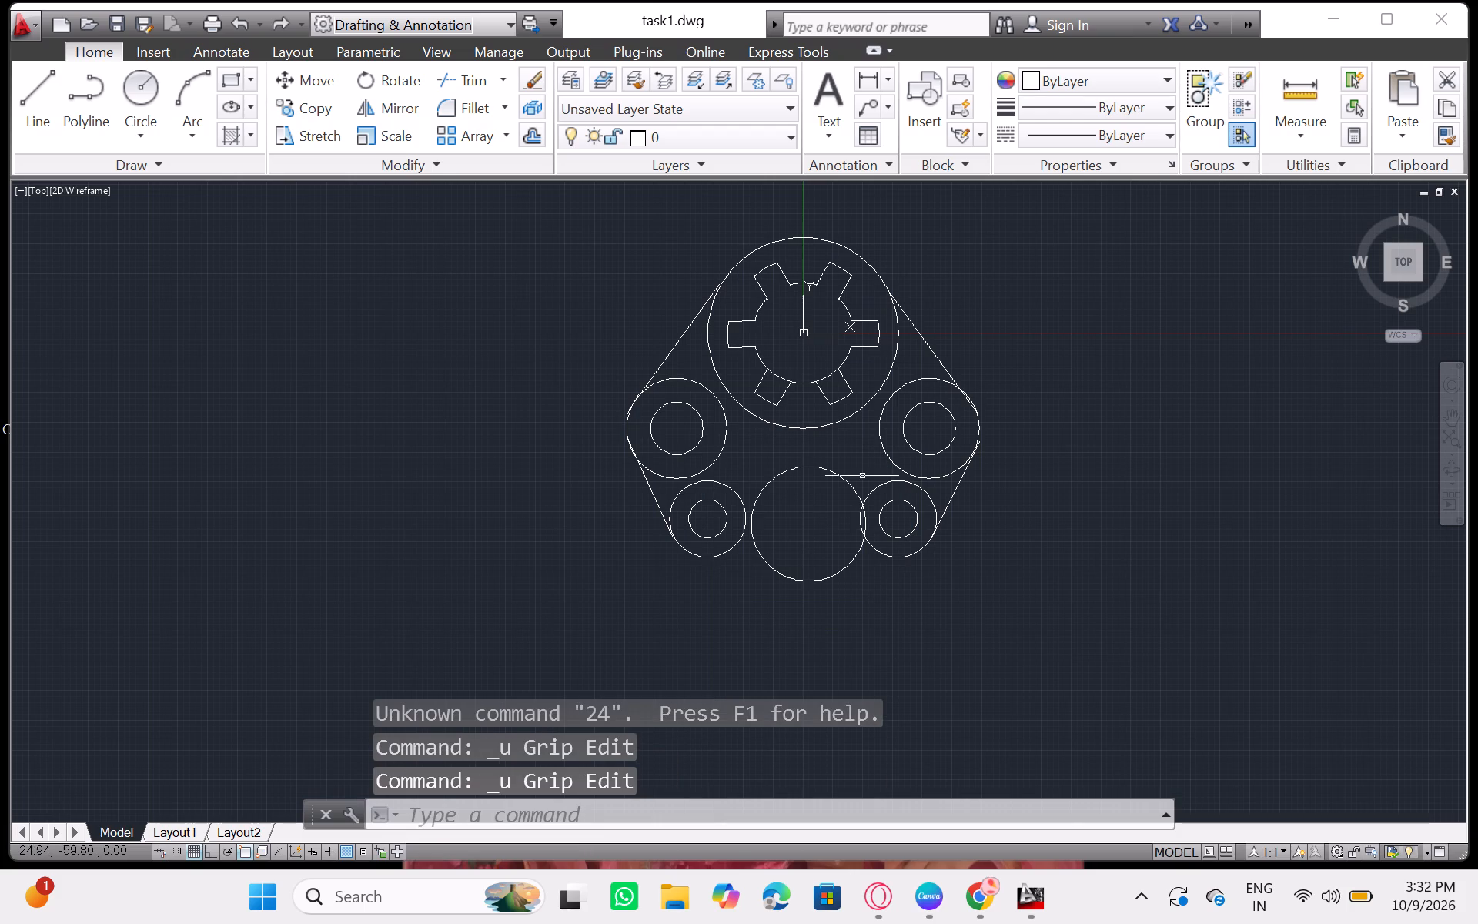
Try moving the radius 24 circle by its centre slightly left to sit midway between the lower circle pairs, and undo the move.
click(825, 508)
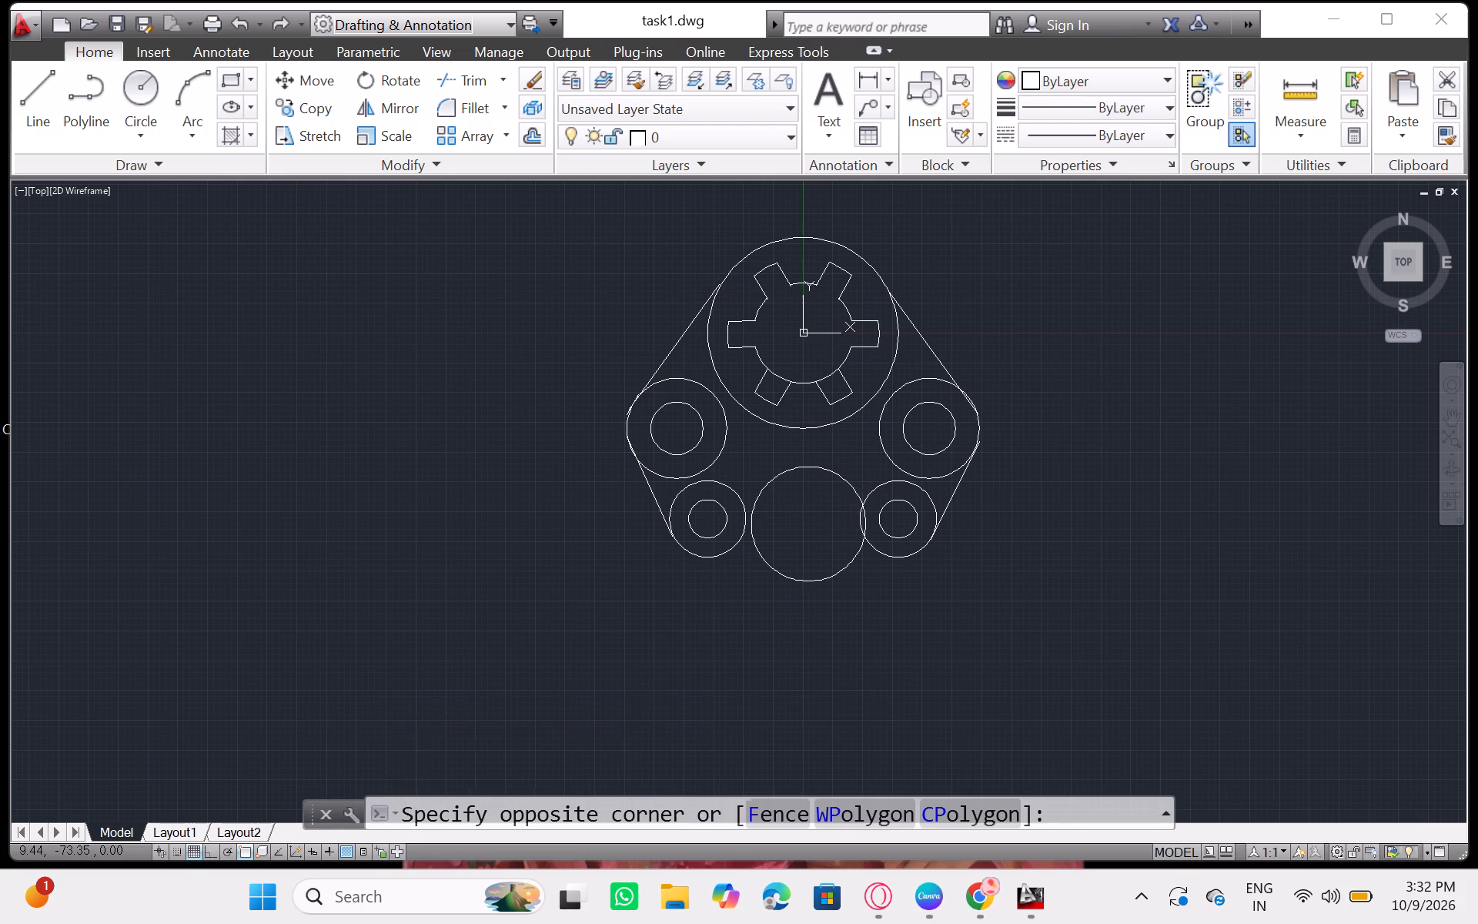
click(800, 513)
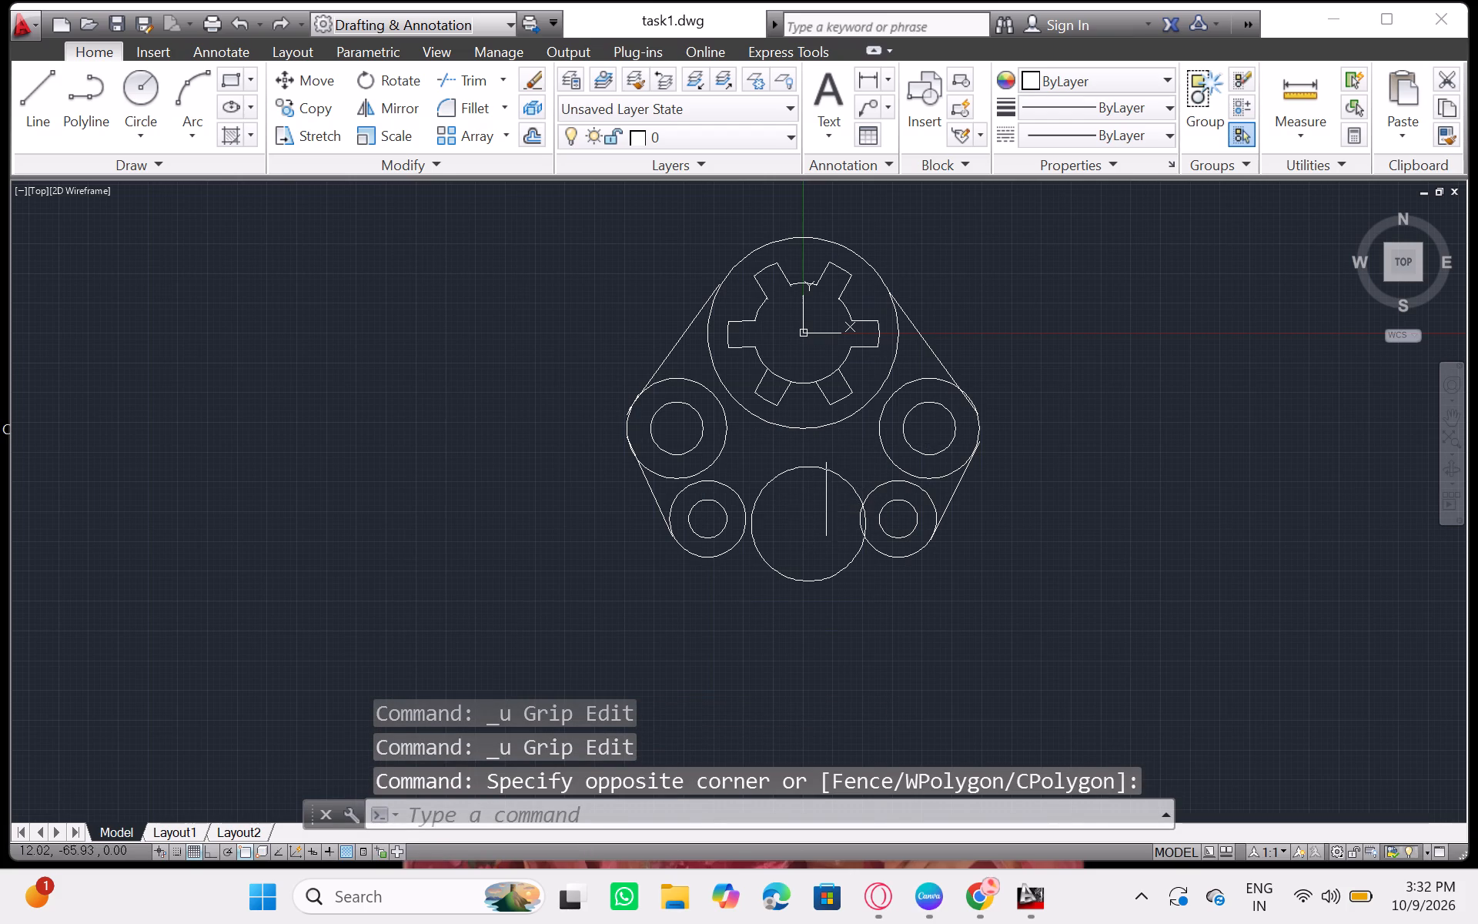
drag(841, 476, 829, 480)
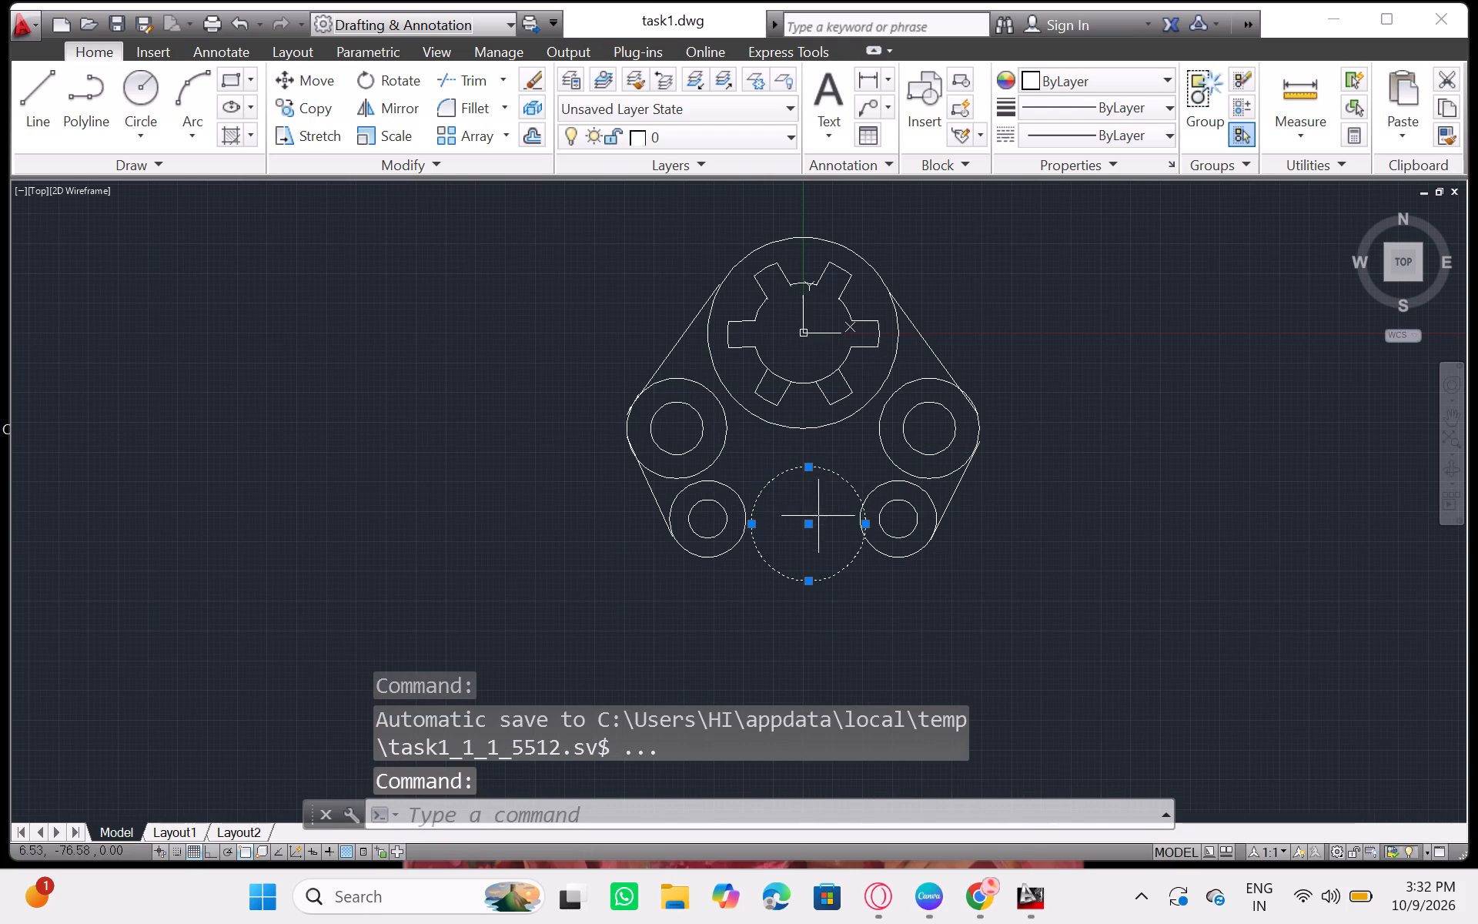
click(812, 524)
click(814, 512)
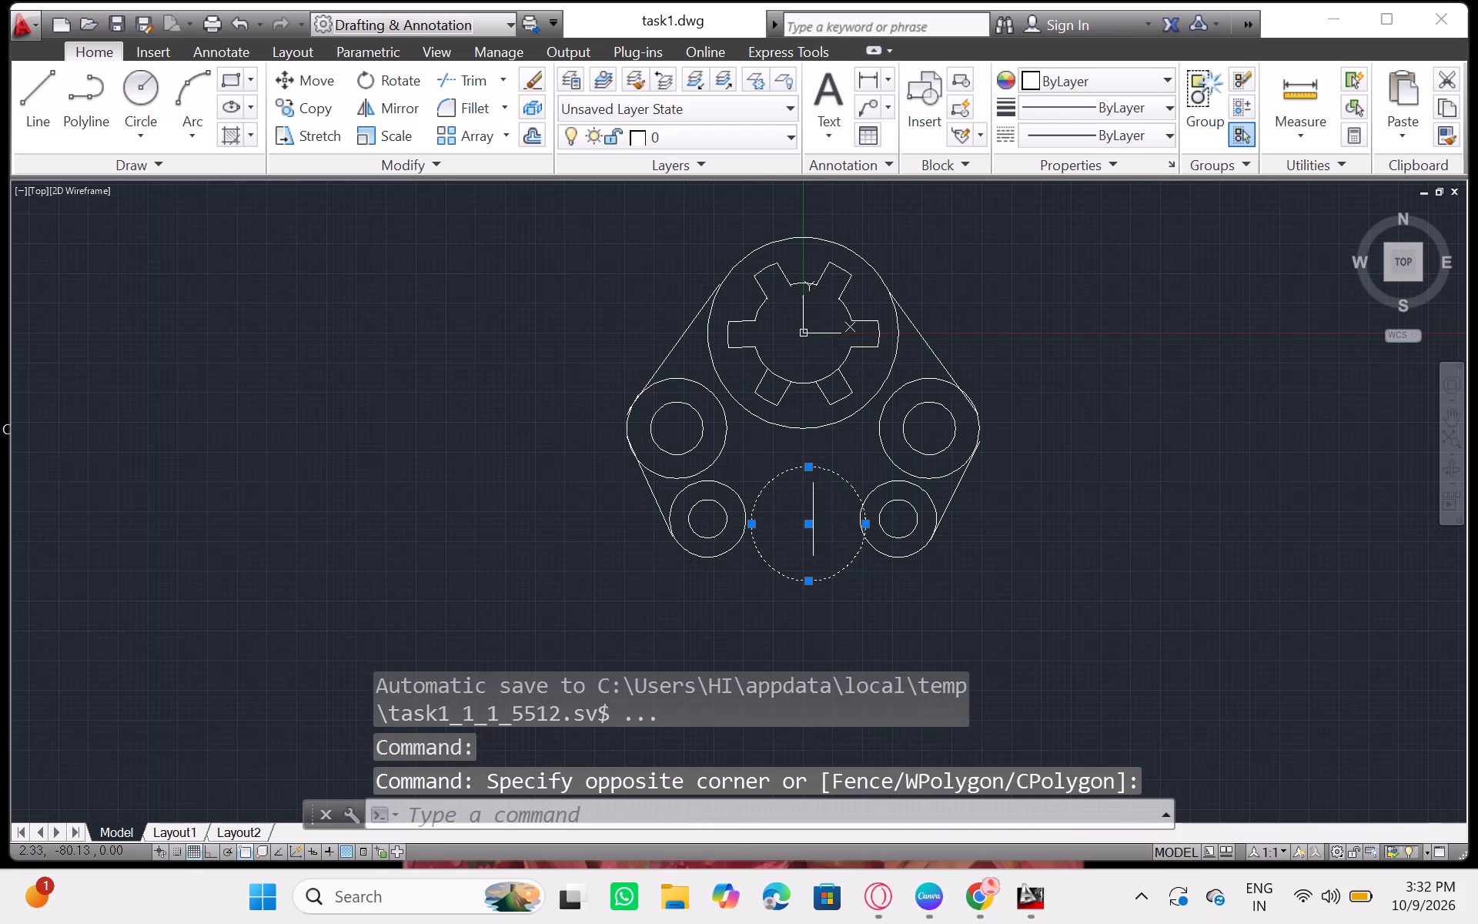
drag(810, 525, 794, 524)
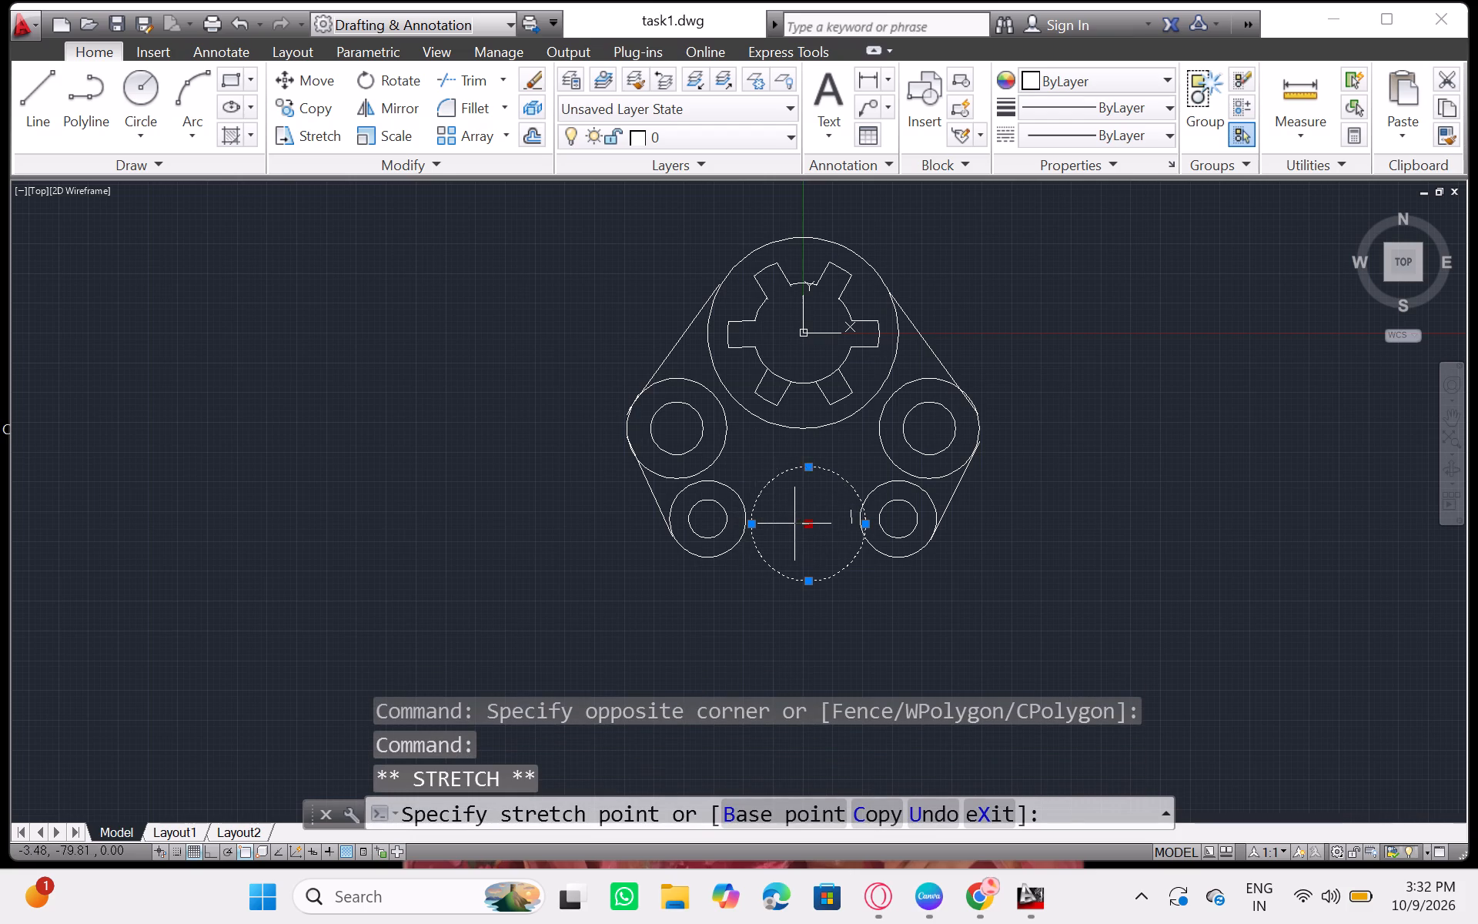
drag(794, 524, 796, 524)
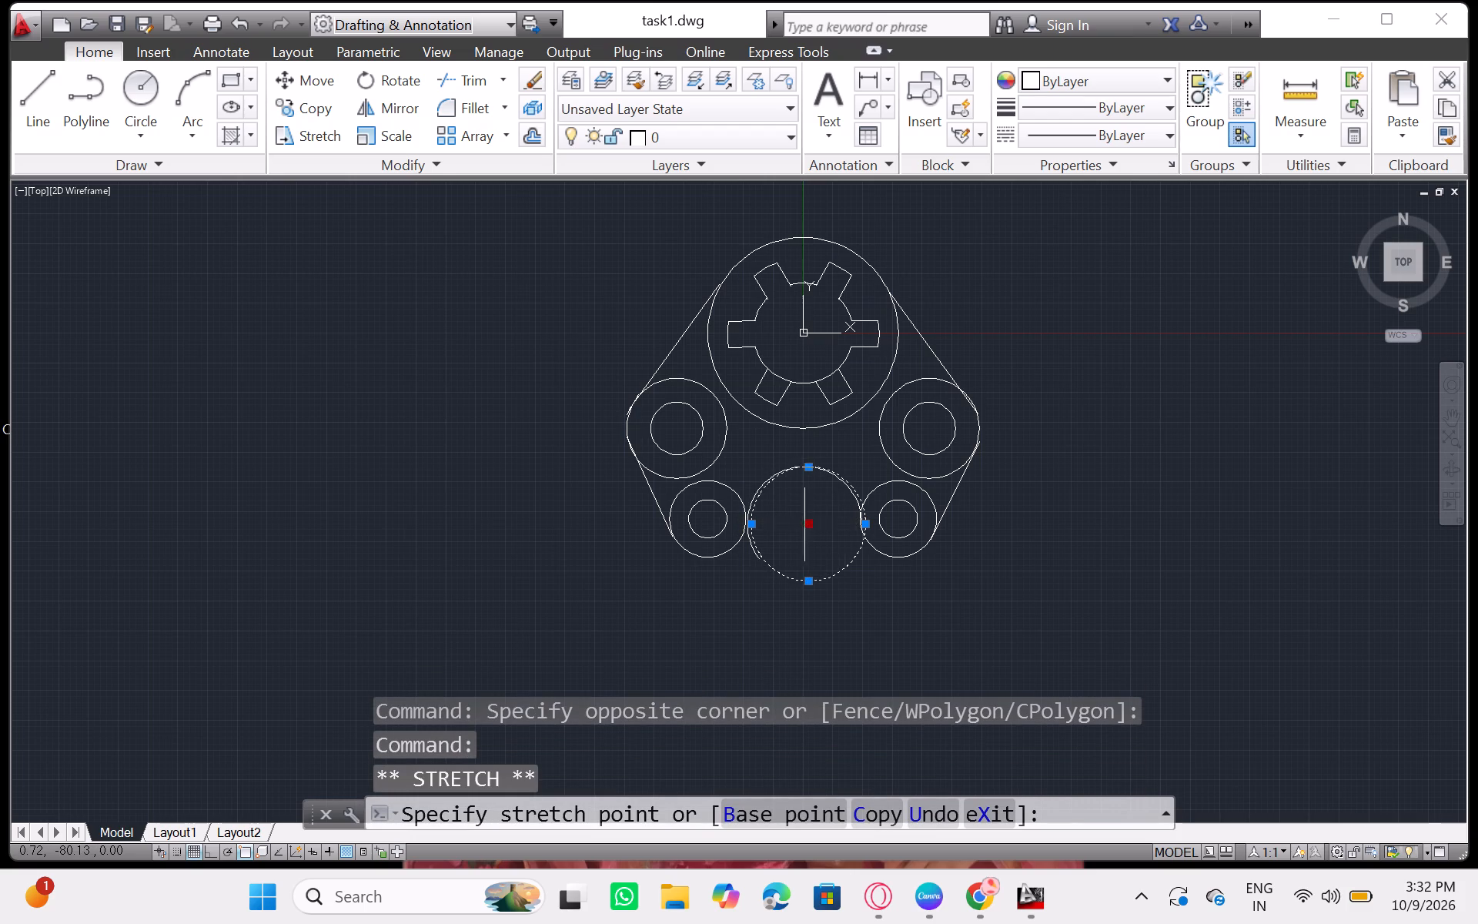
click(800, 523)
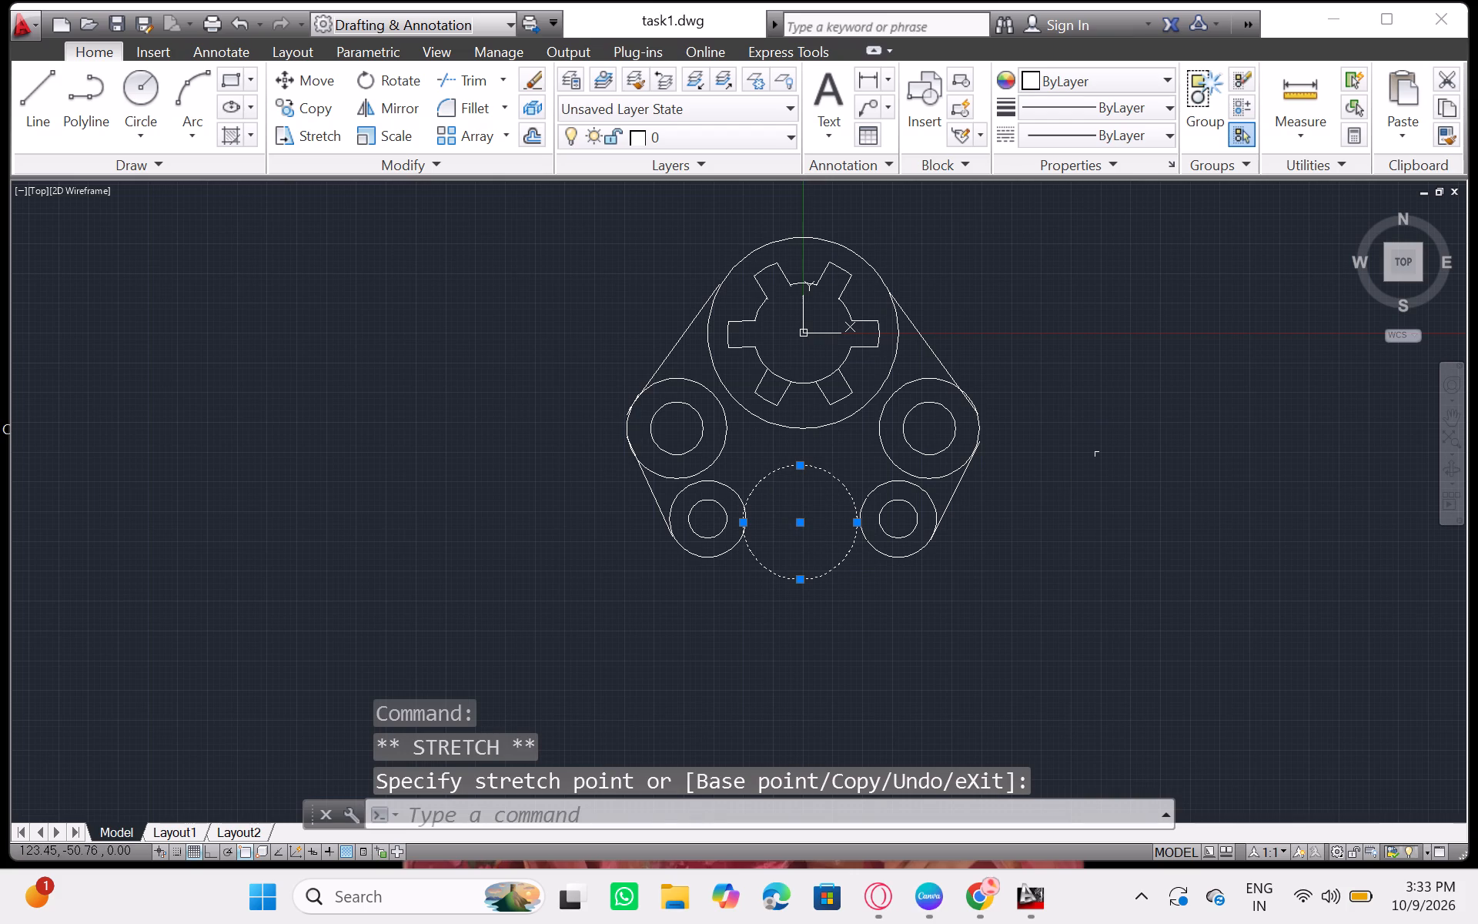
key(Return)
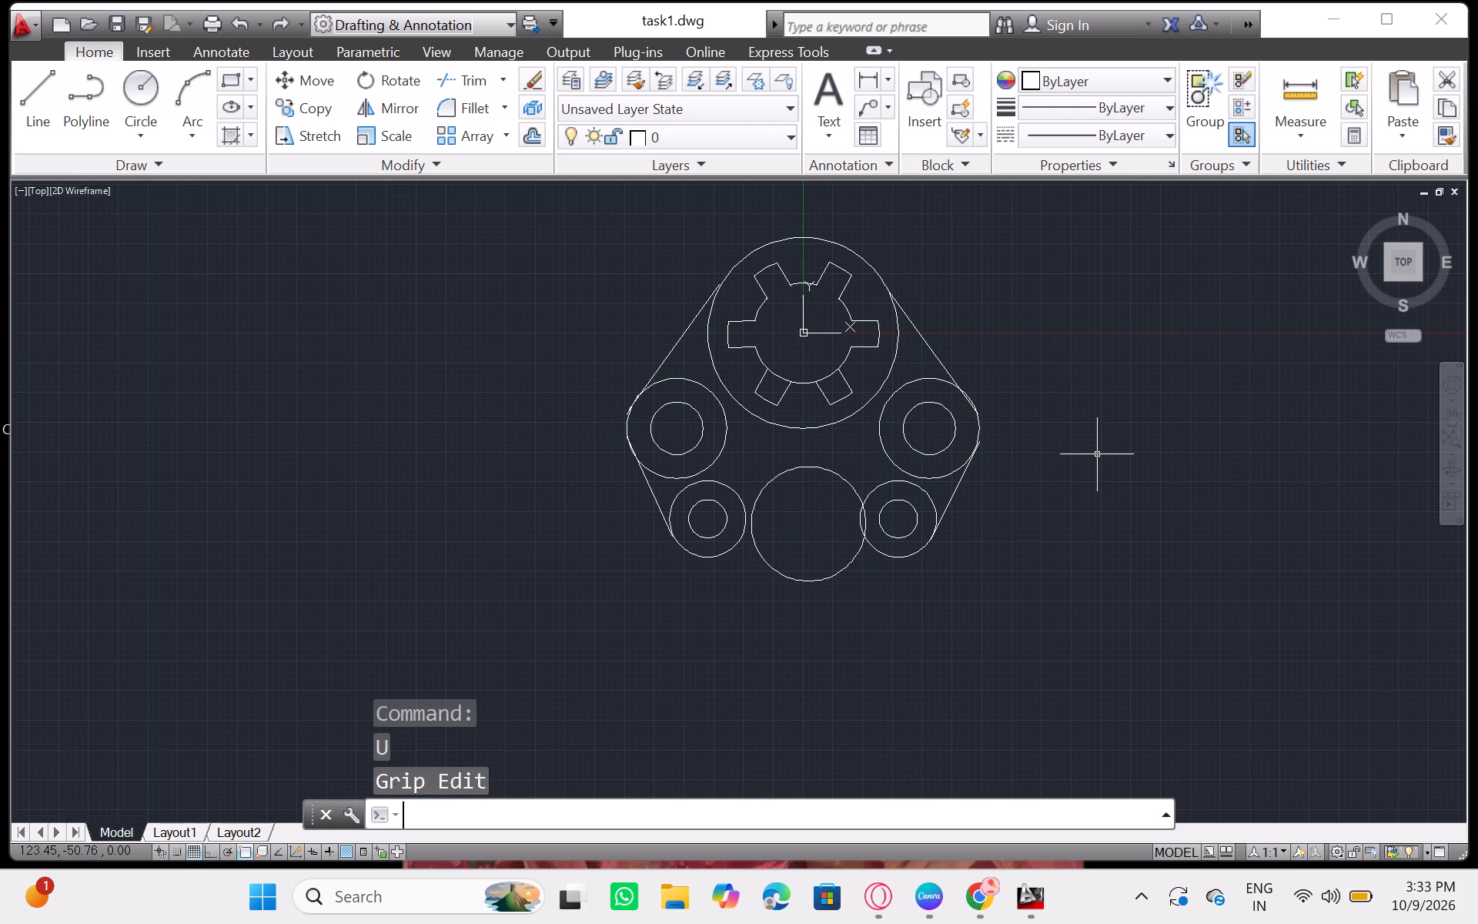
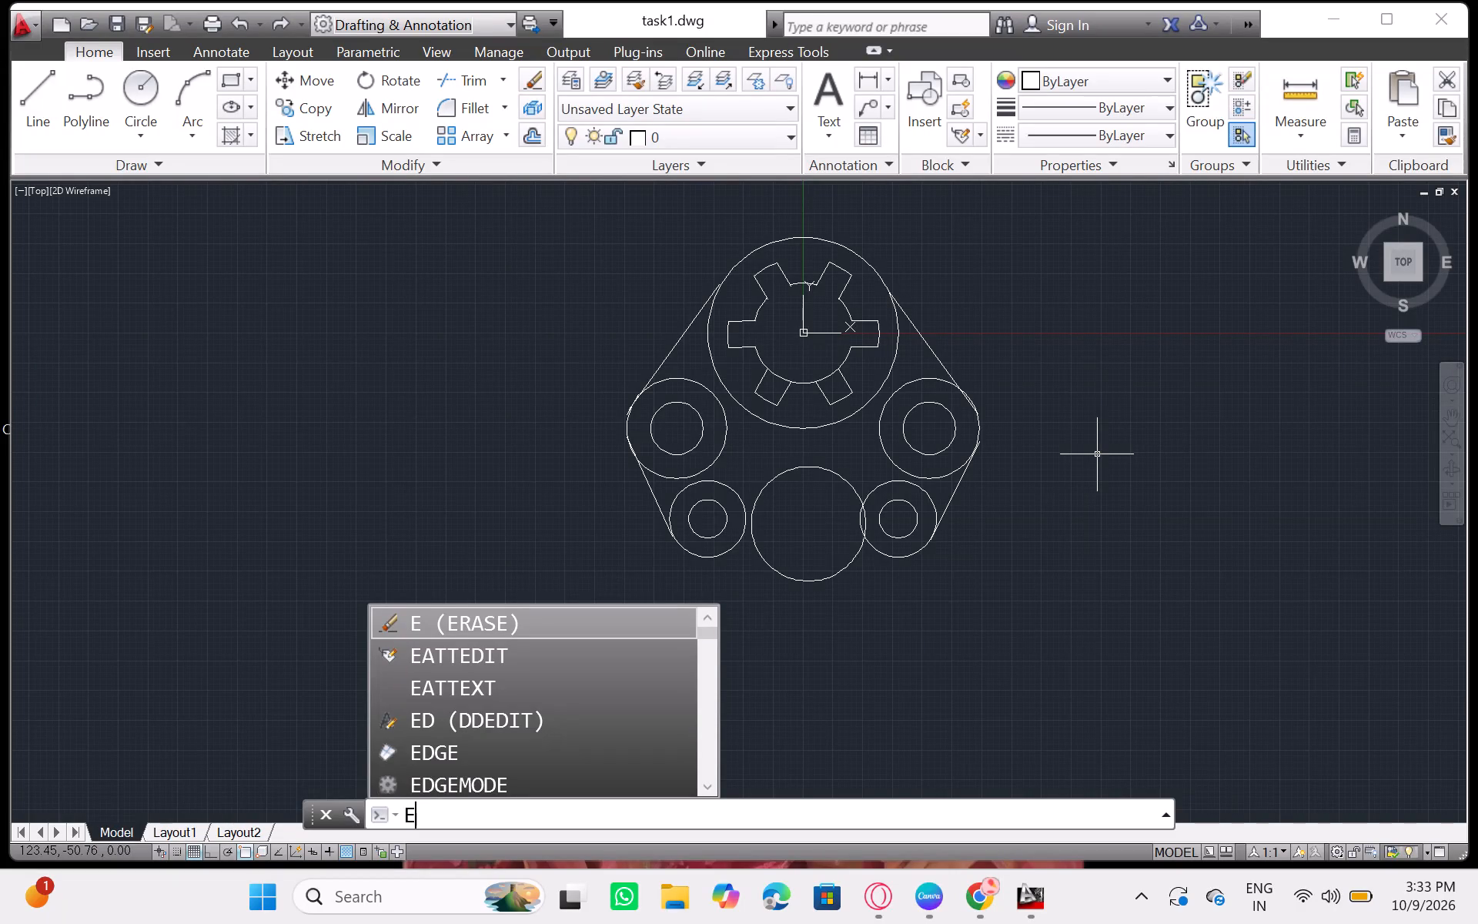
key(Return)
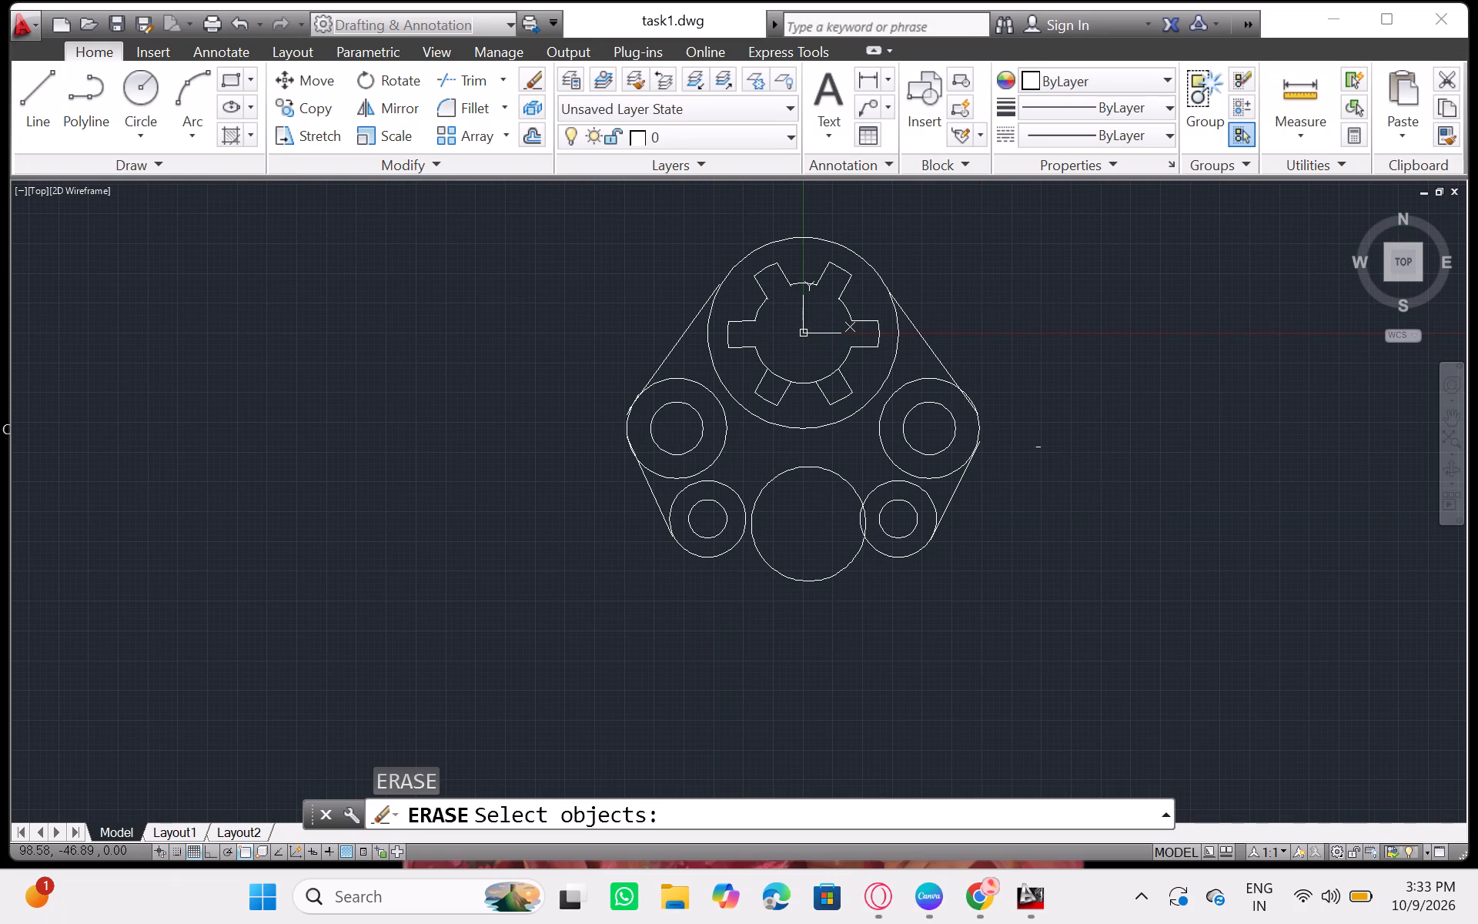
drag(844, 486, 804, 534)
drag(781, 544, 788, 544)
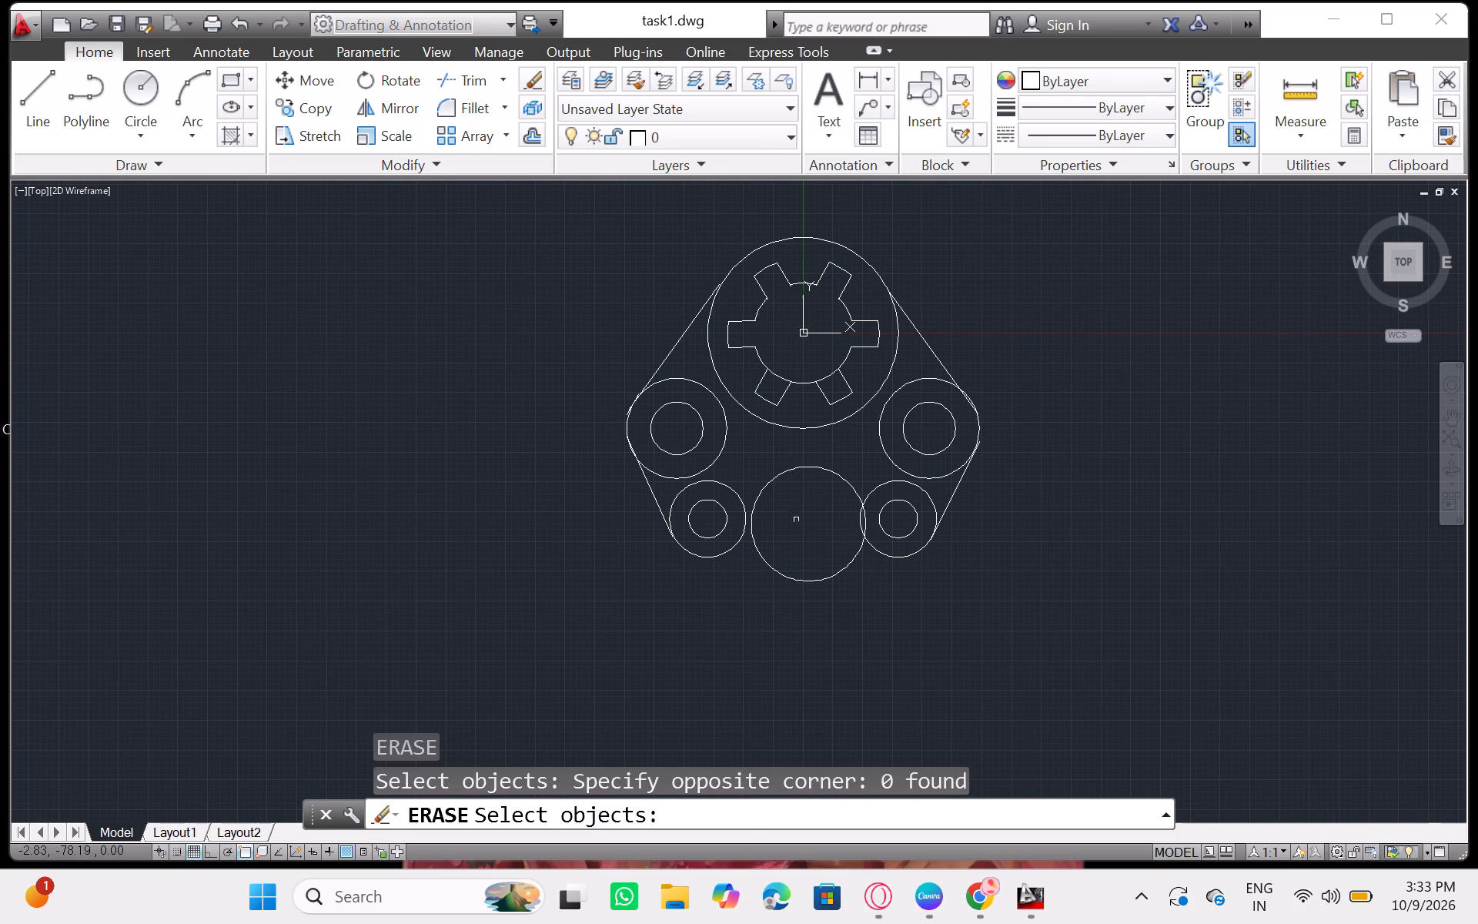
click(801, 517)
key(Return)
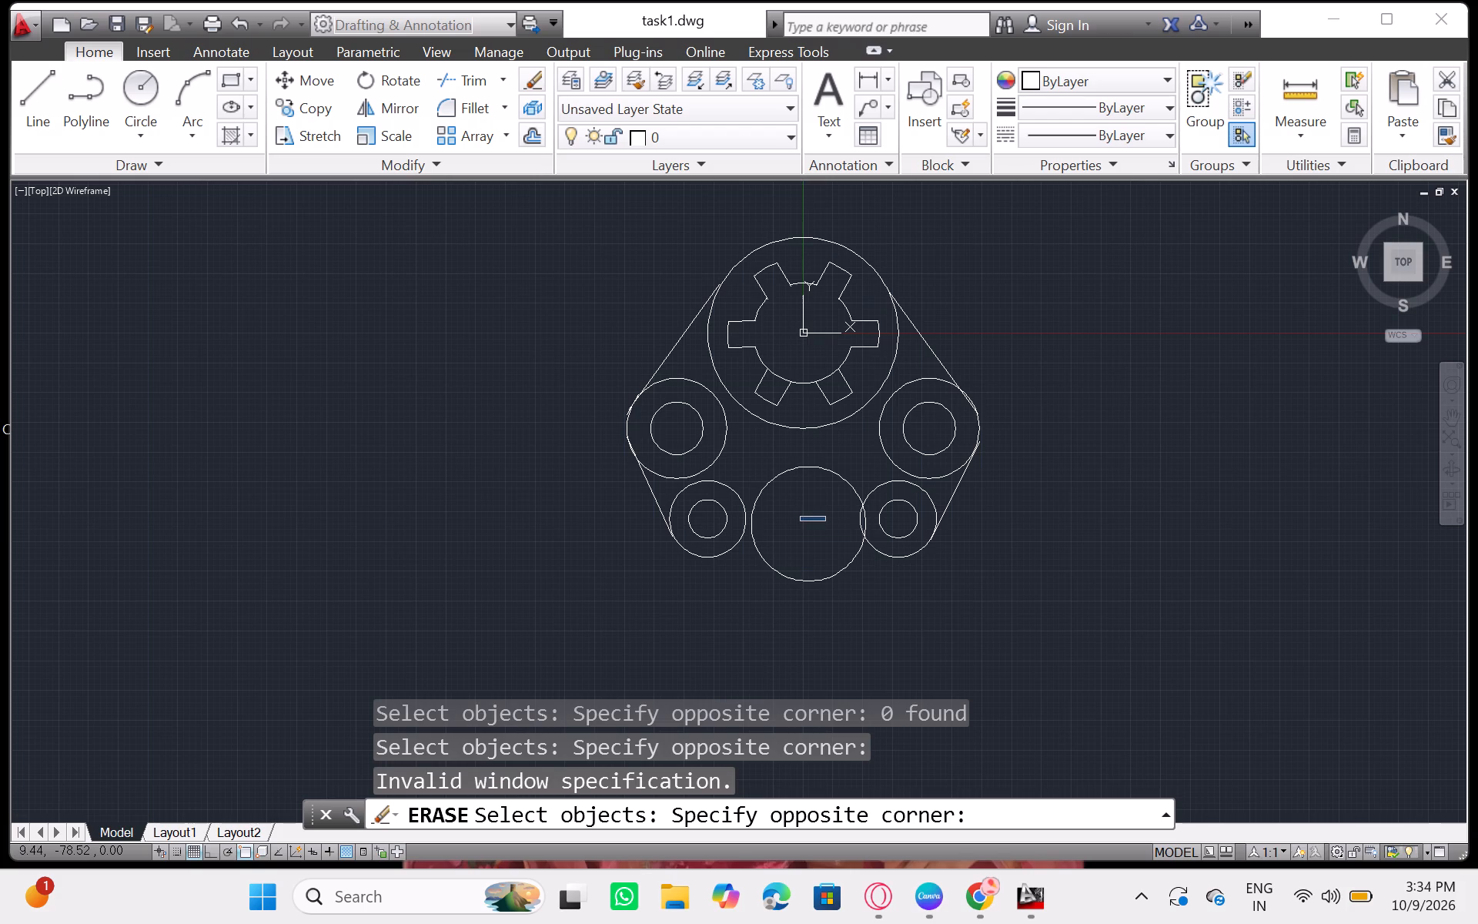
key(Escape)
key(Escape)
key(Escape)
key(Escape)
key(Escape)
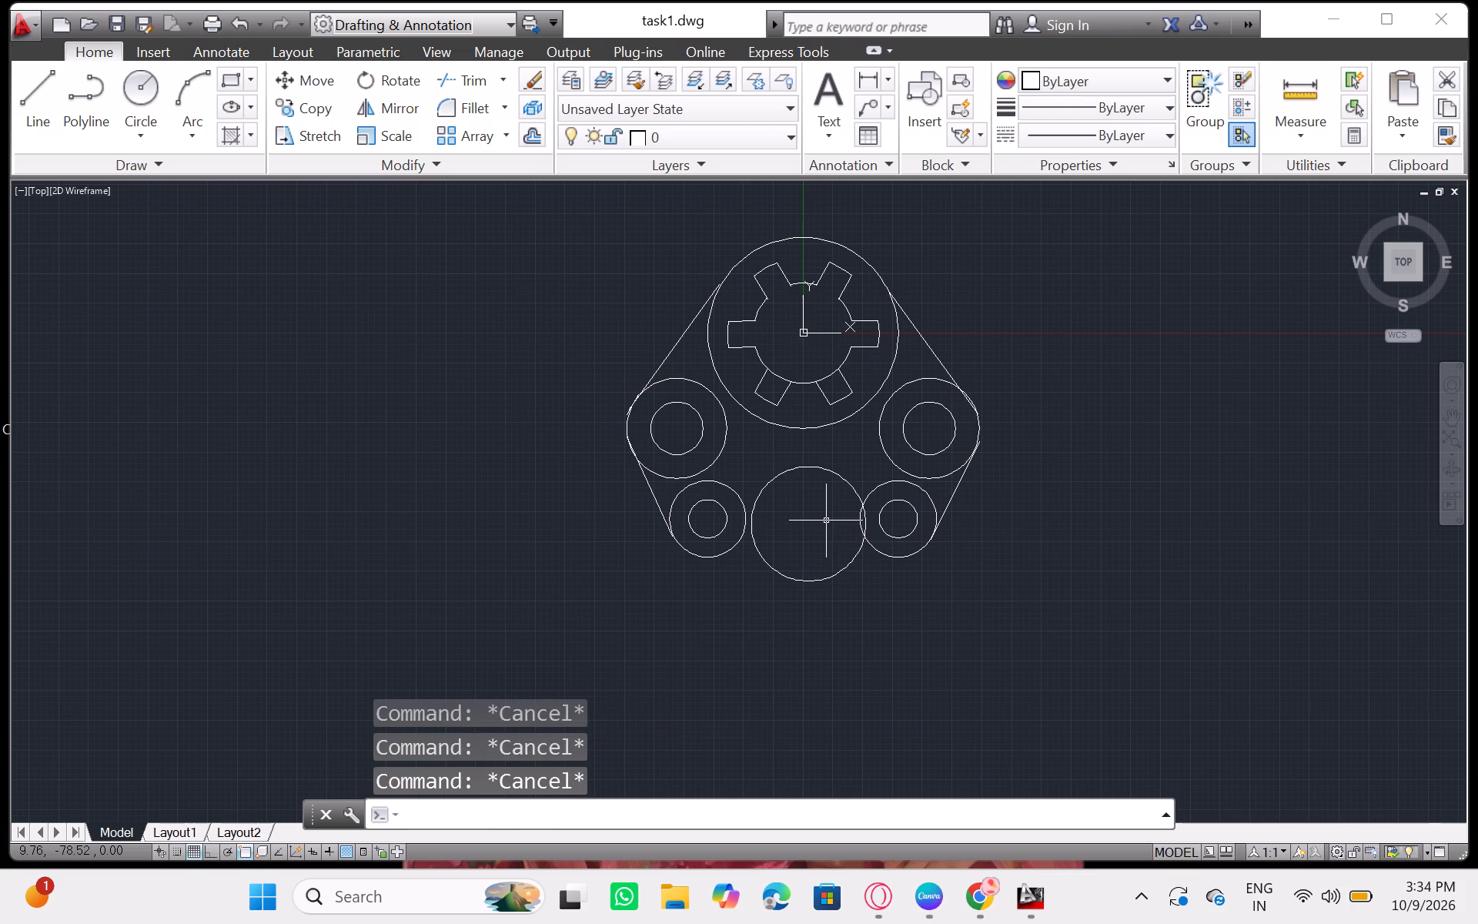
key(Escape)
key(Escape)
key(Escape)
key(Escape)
Draw a radius 24 circle centred midway between the centres of the two lower circle pairs.
key(c)
key(Return)
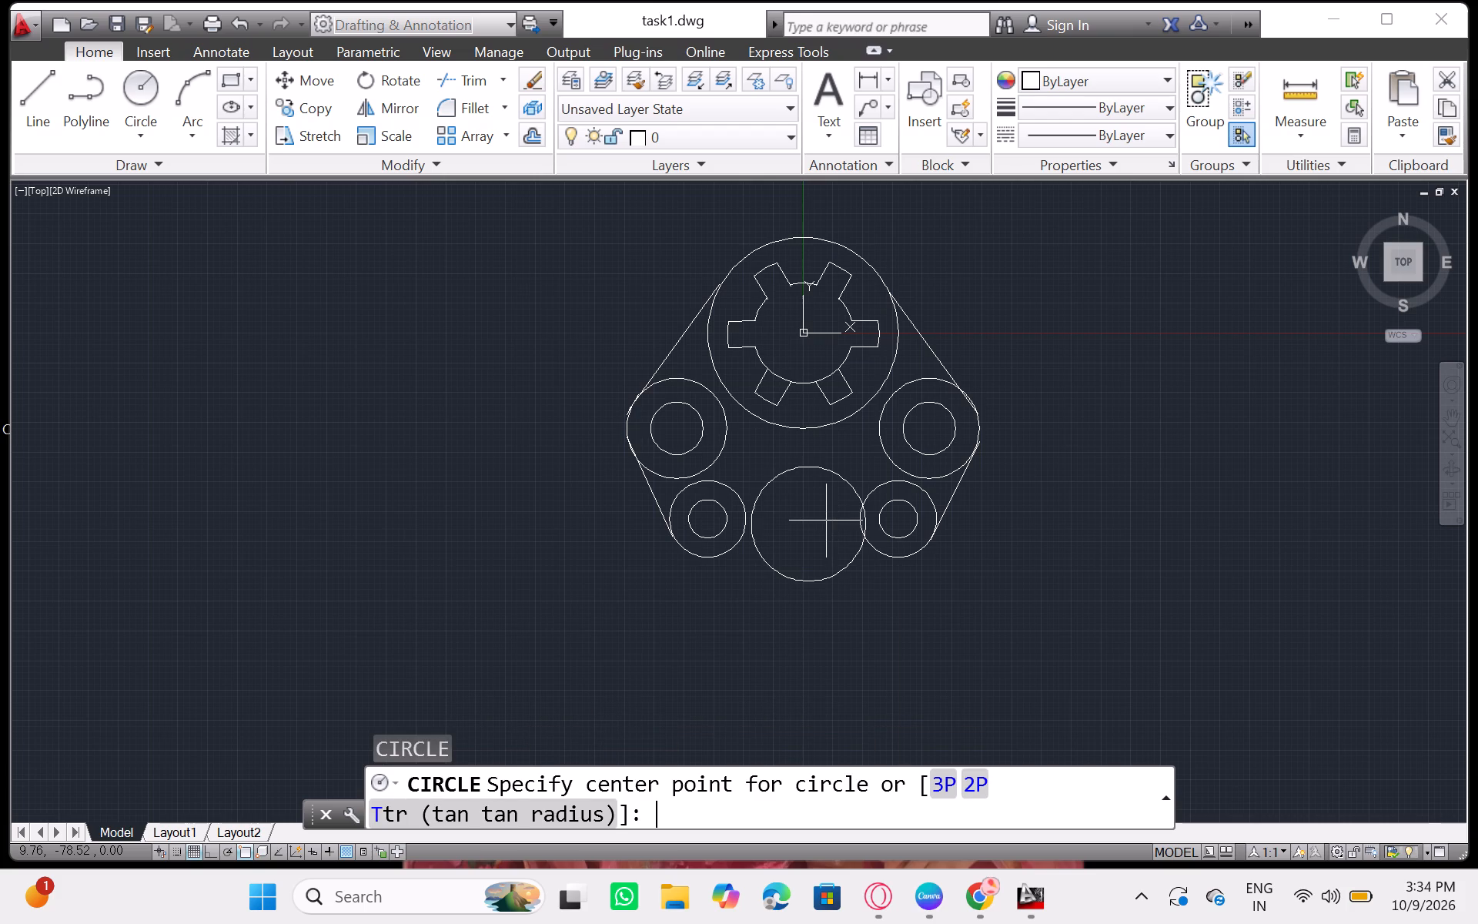
right_click(826, 521)
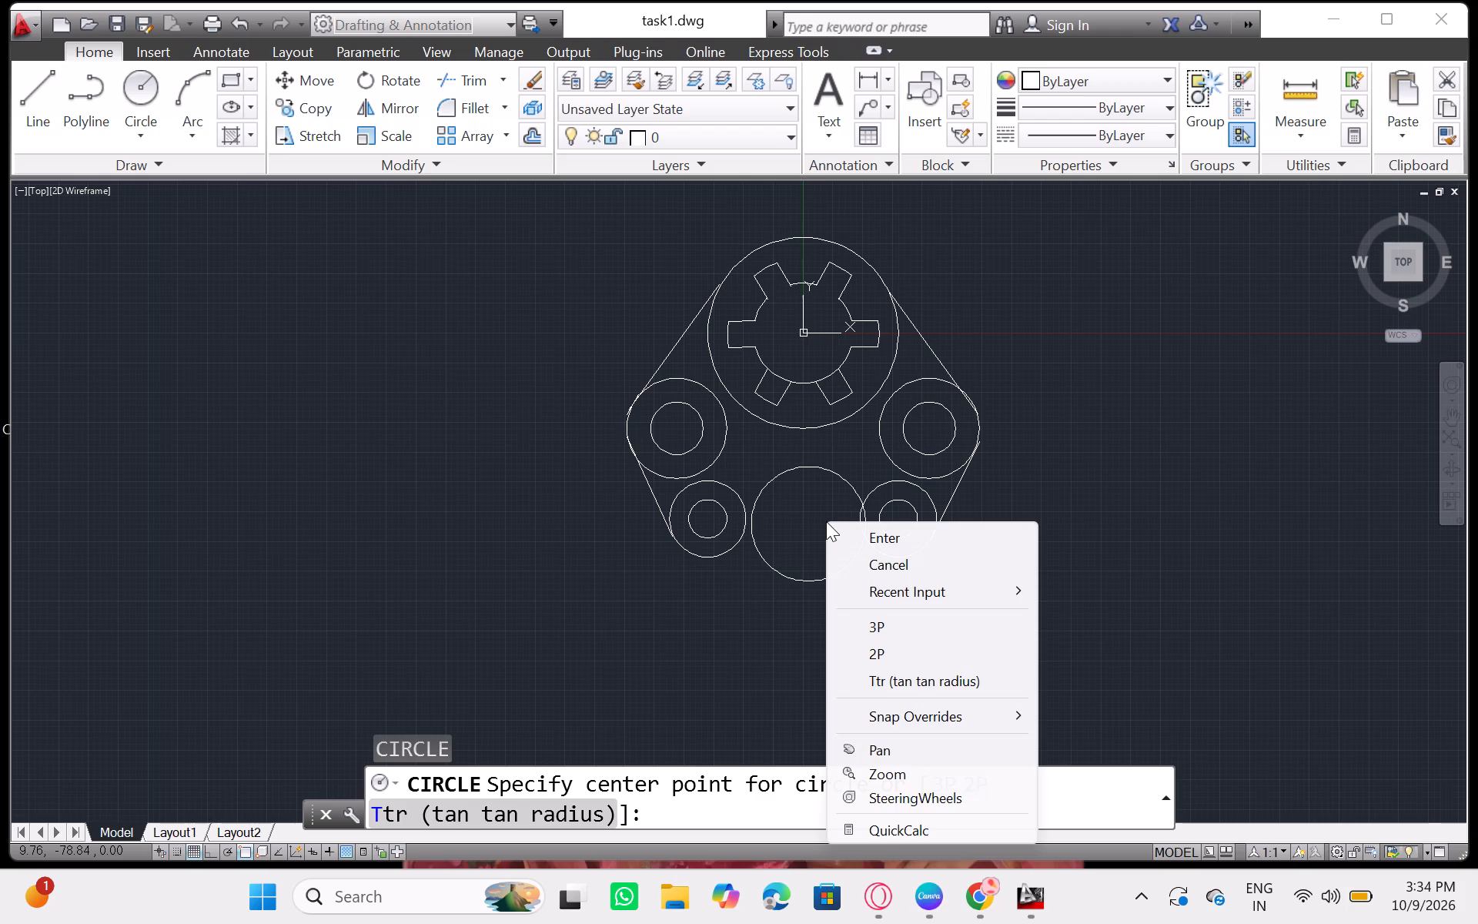
click(887, 535)
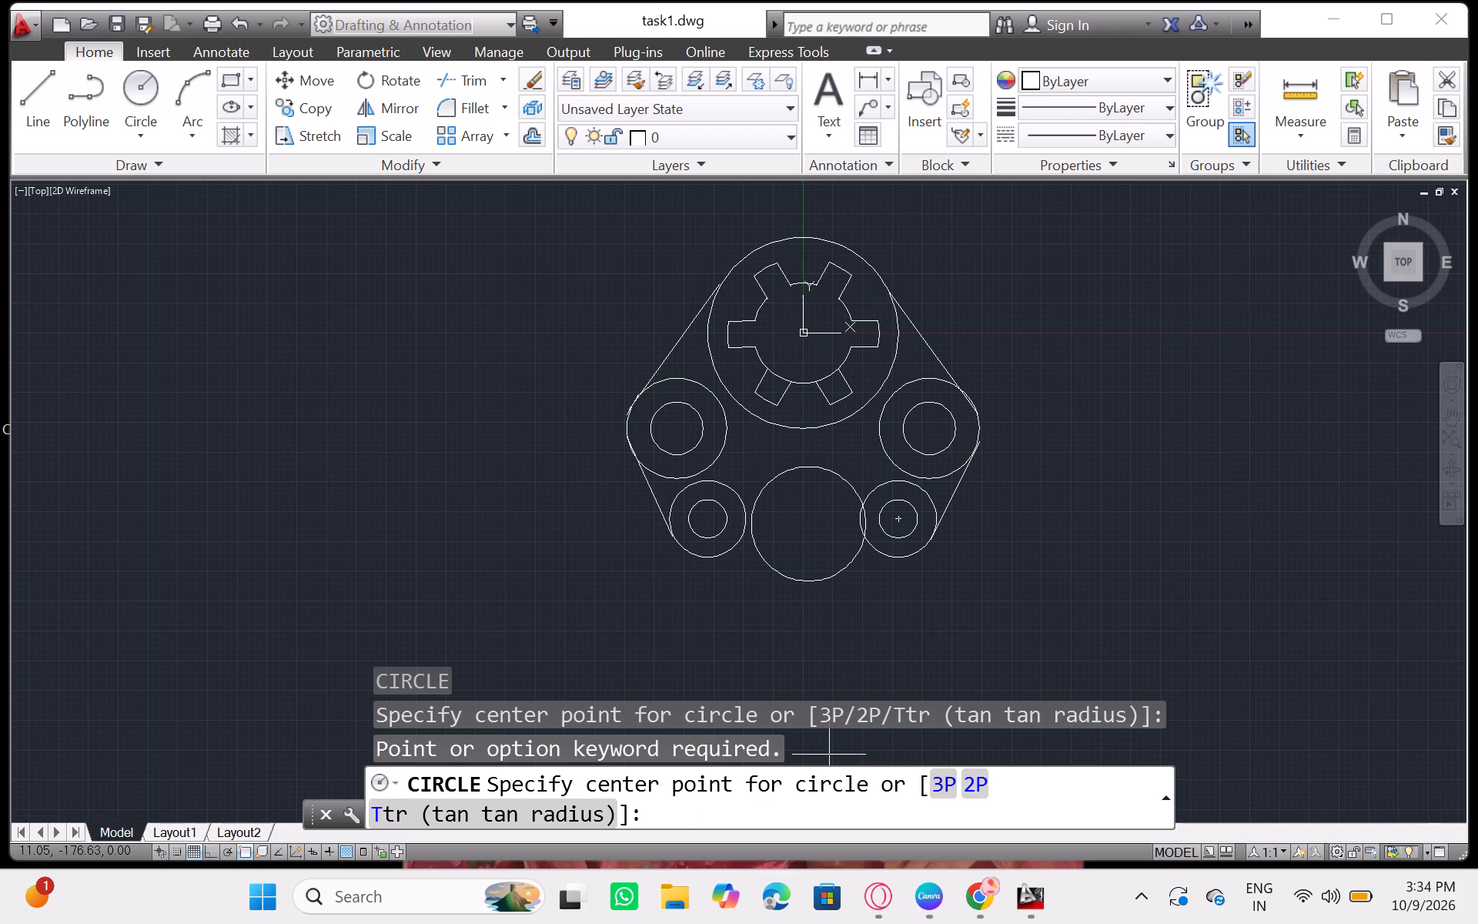
key(m)
text(2p)
key(Return)
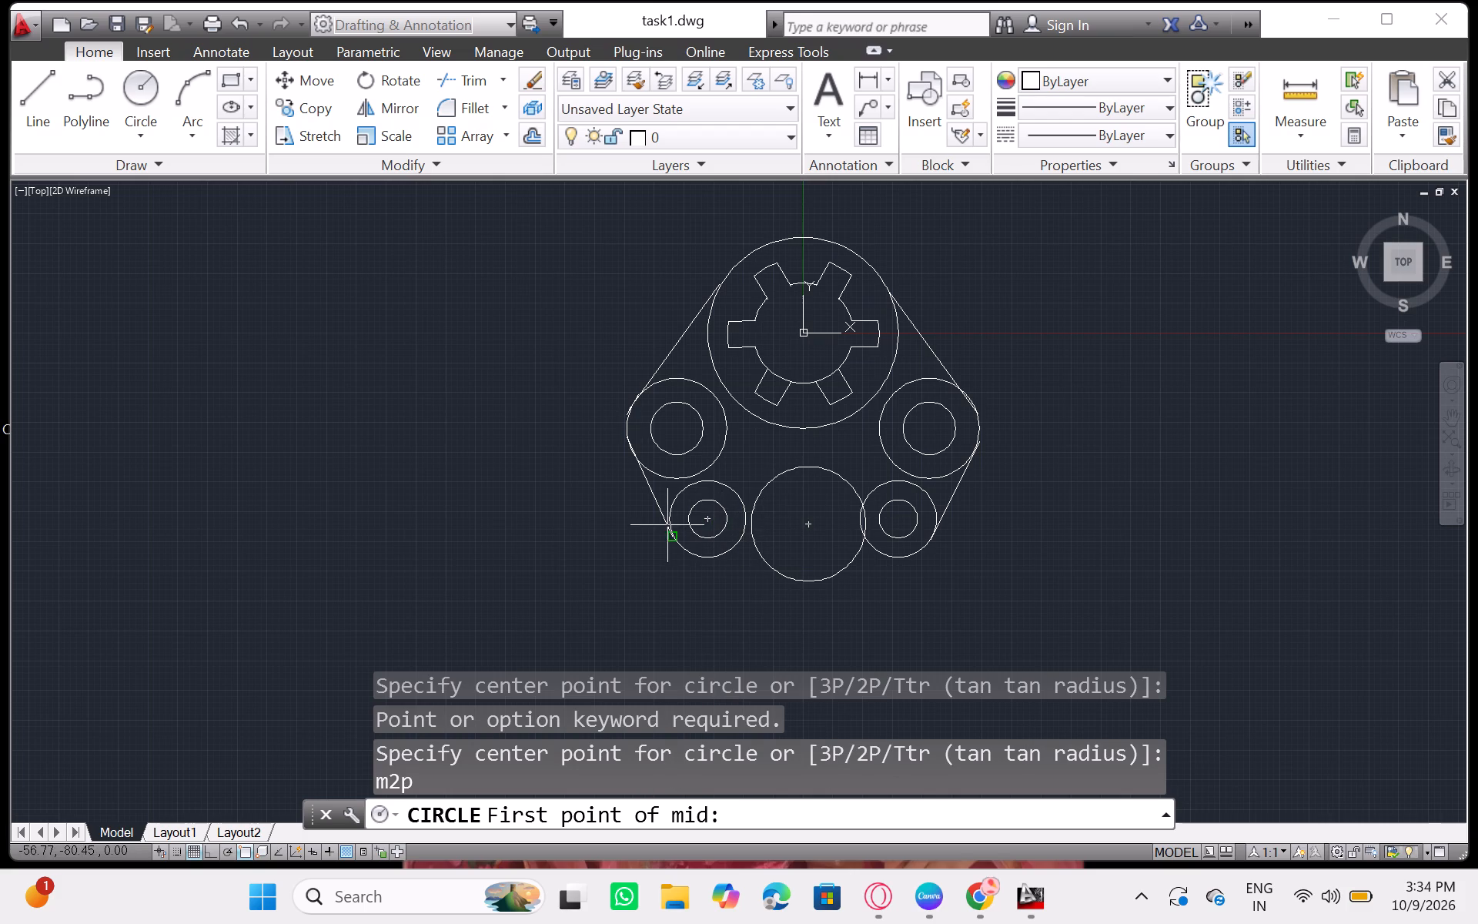
click(707, 521)
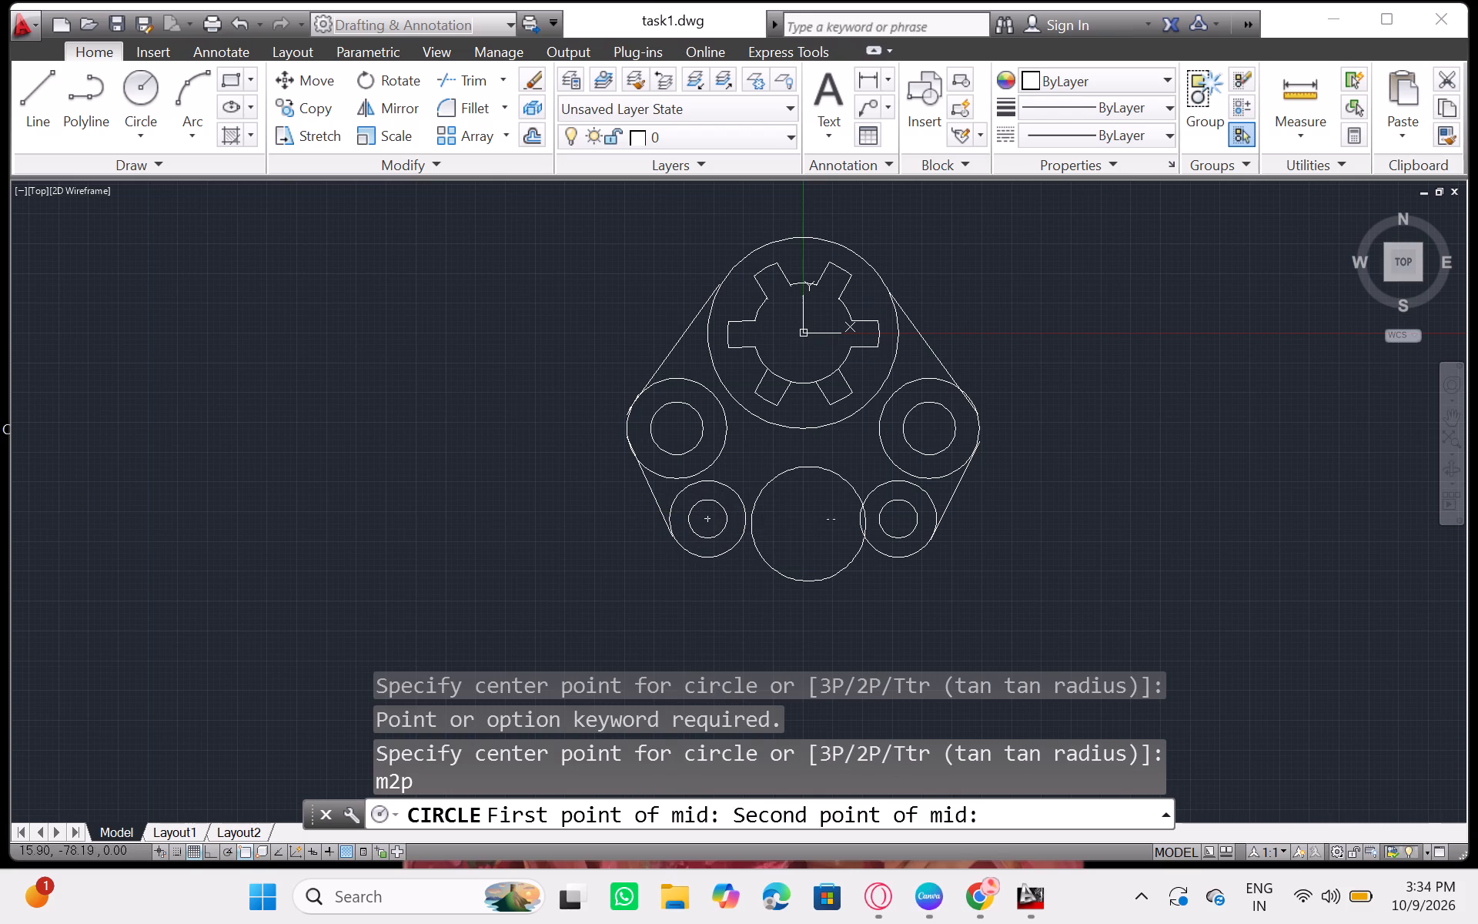
click(898, 519)
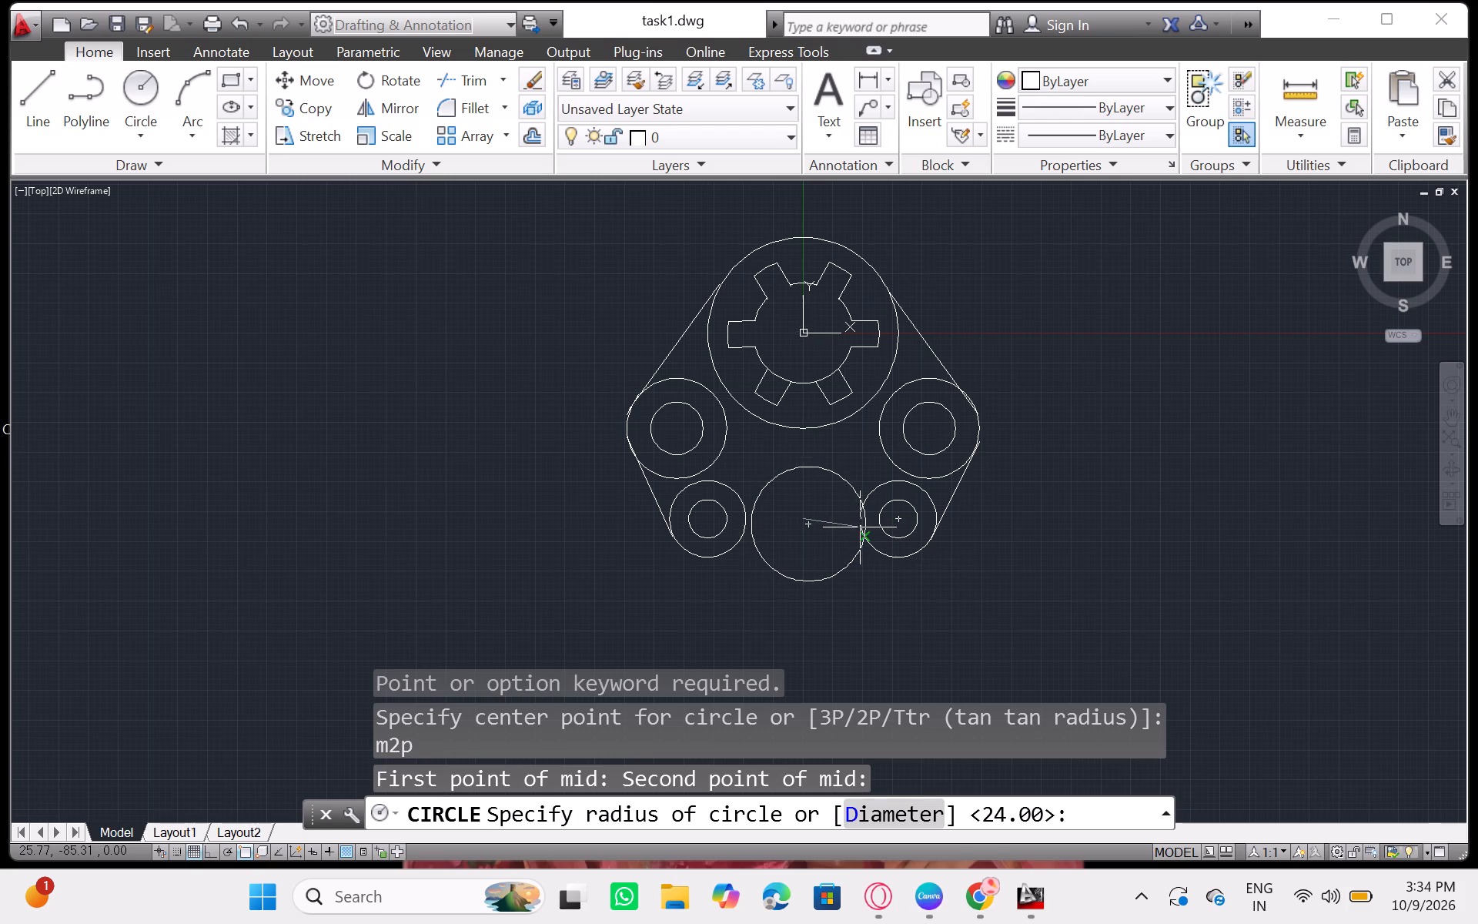
key(Return)
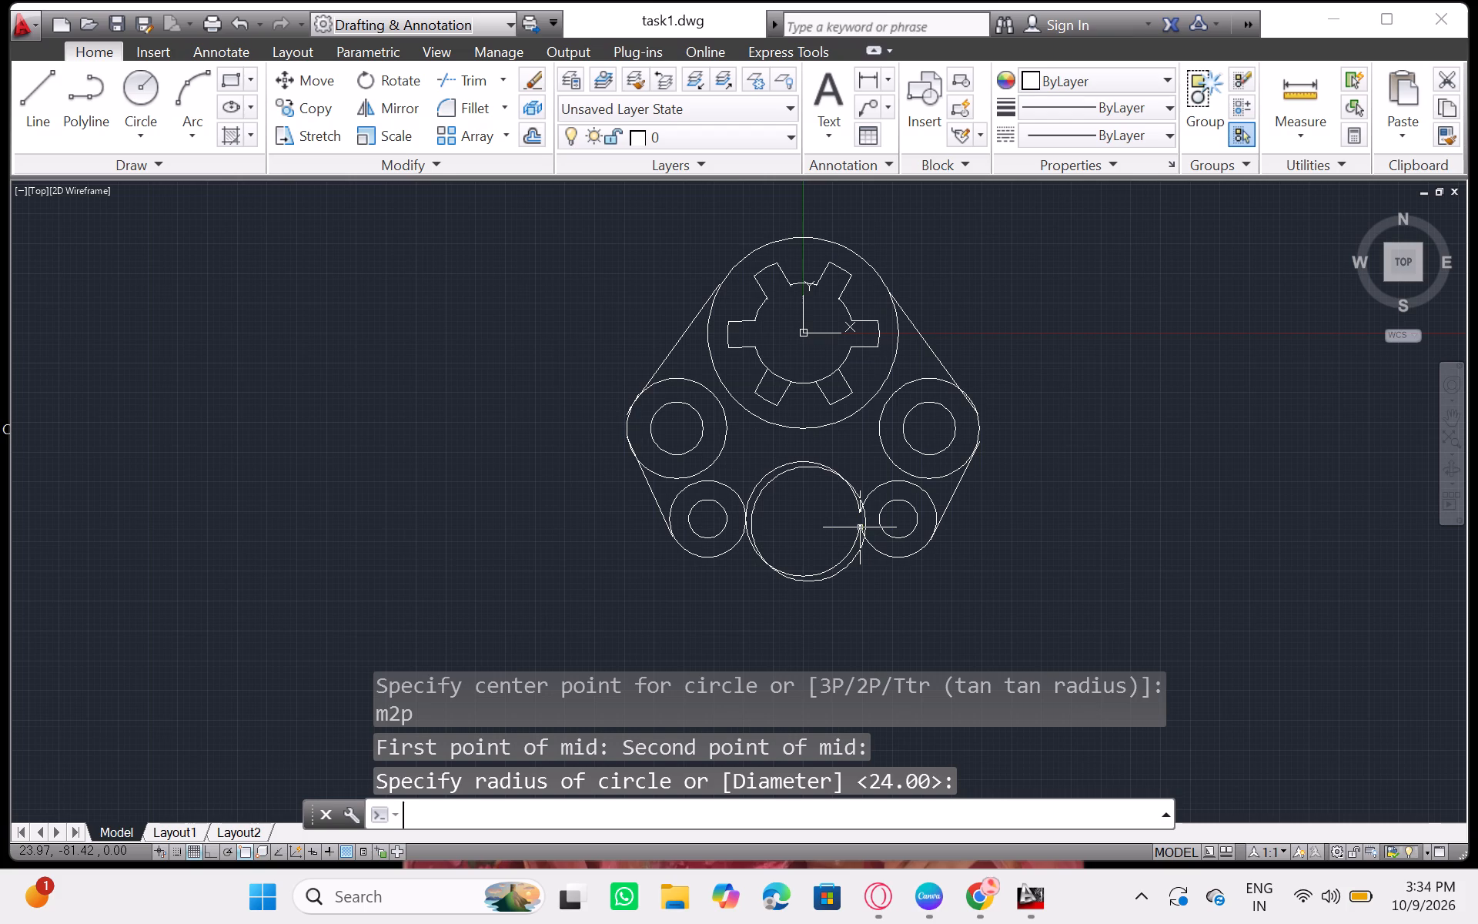
Erase the older, off-centre radius 24 circle between the lower circle pairs.
click(777, 477)
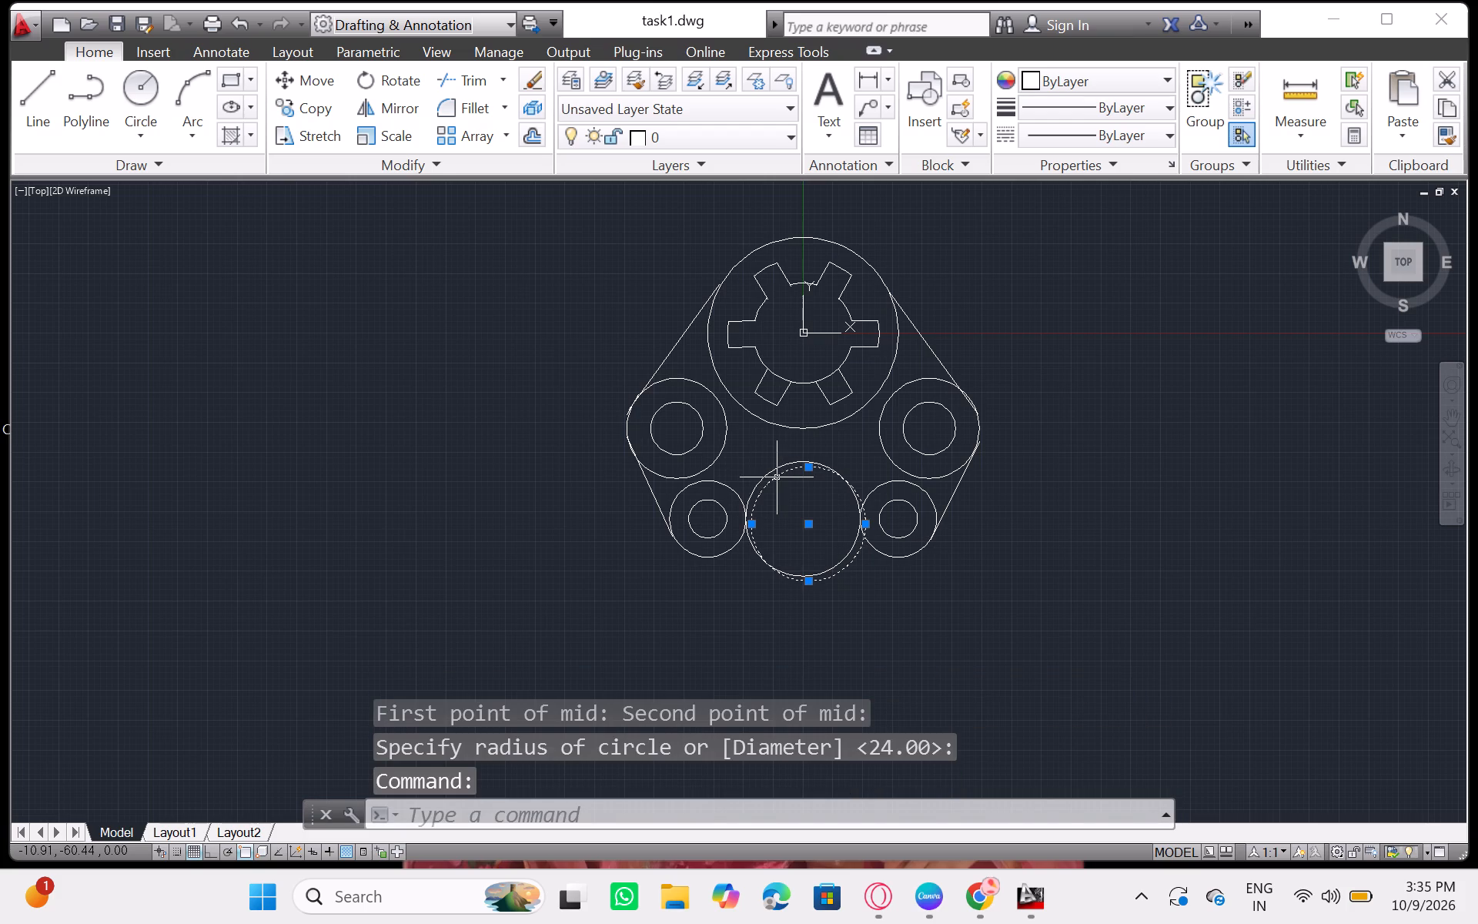
key(Delete)
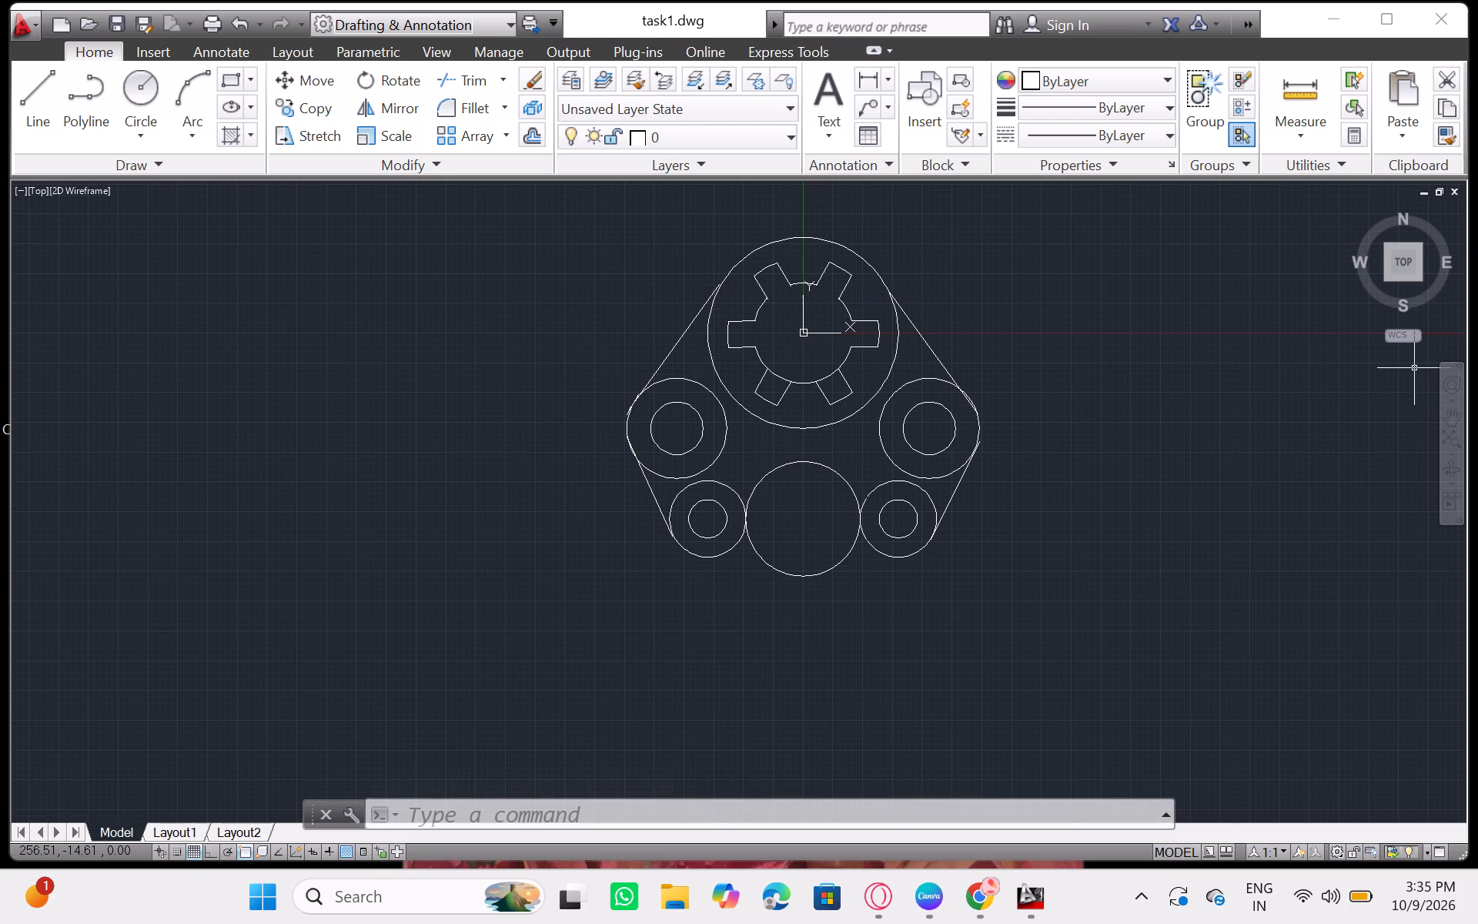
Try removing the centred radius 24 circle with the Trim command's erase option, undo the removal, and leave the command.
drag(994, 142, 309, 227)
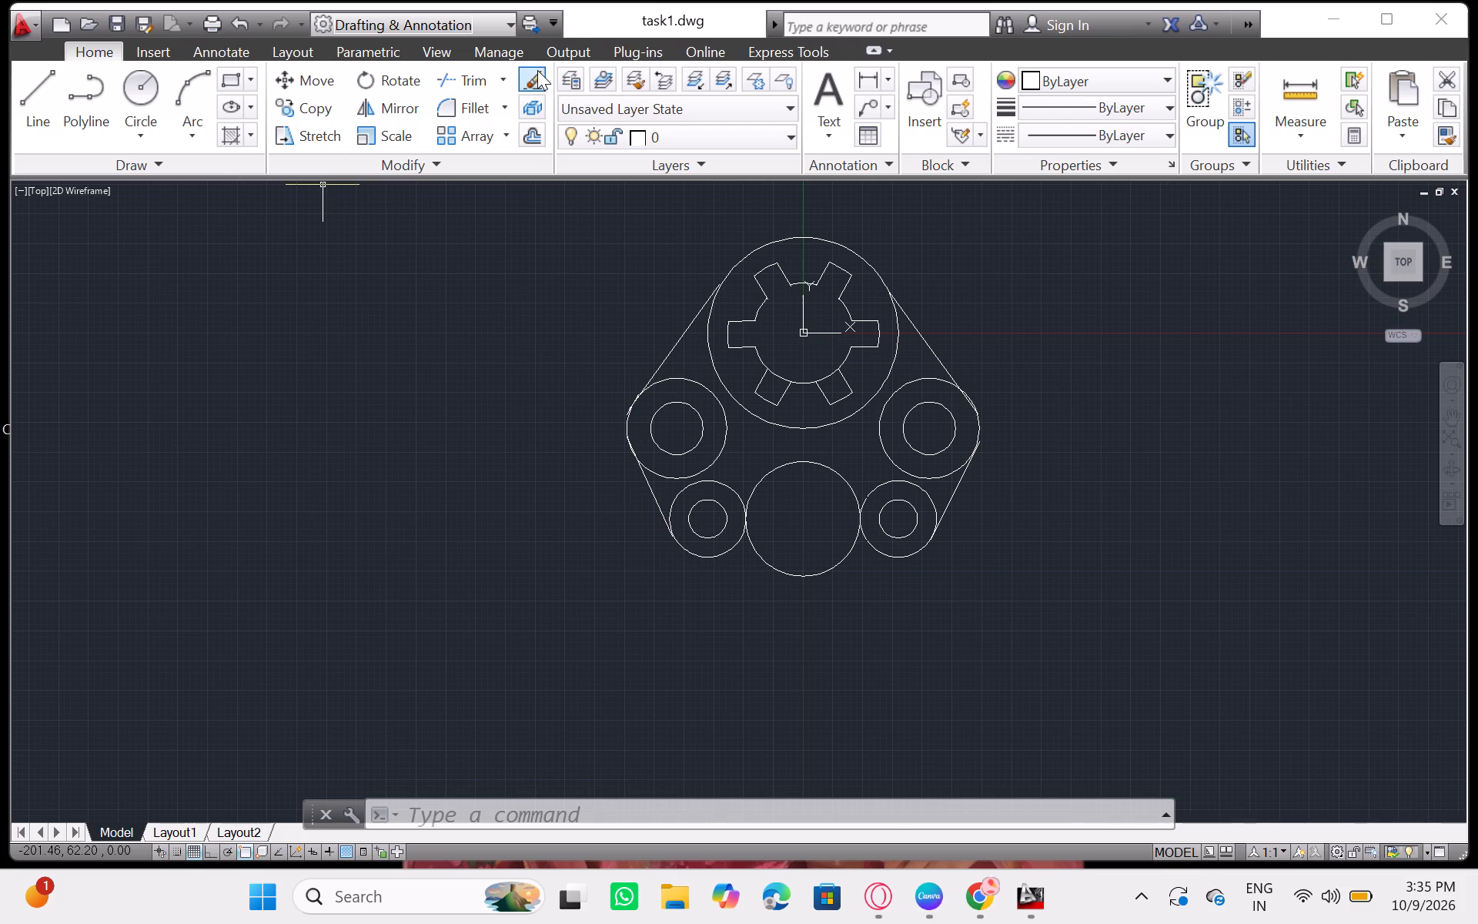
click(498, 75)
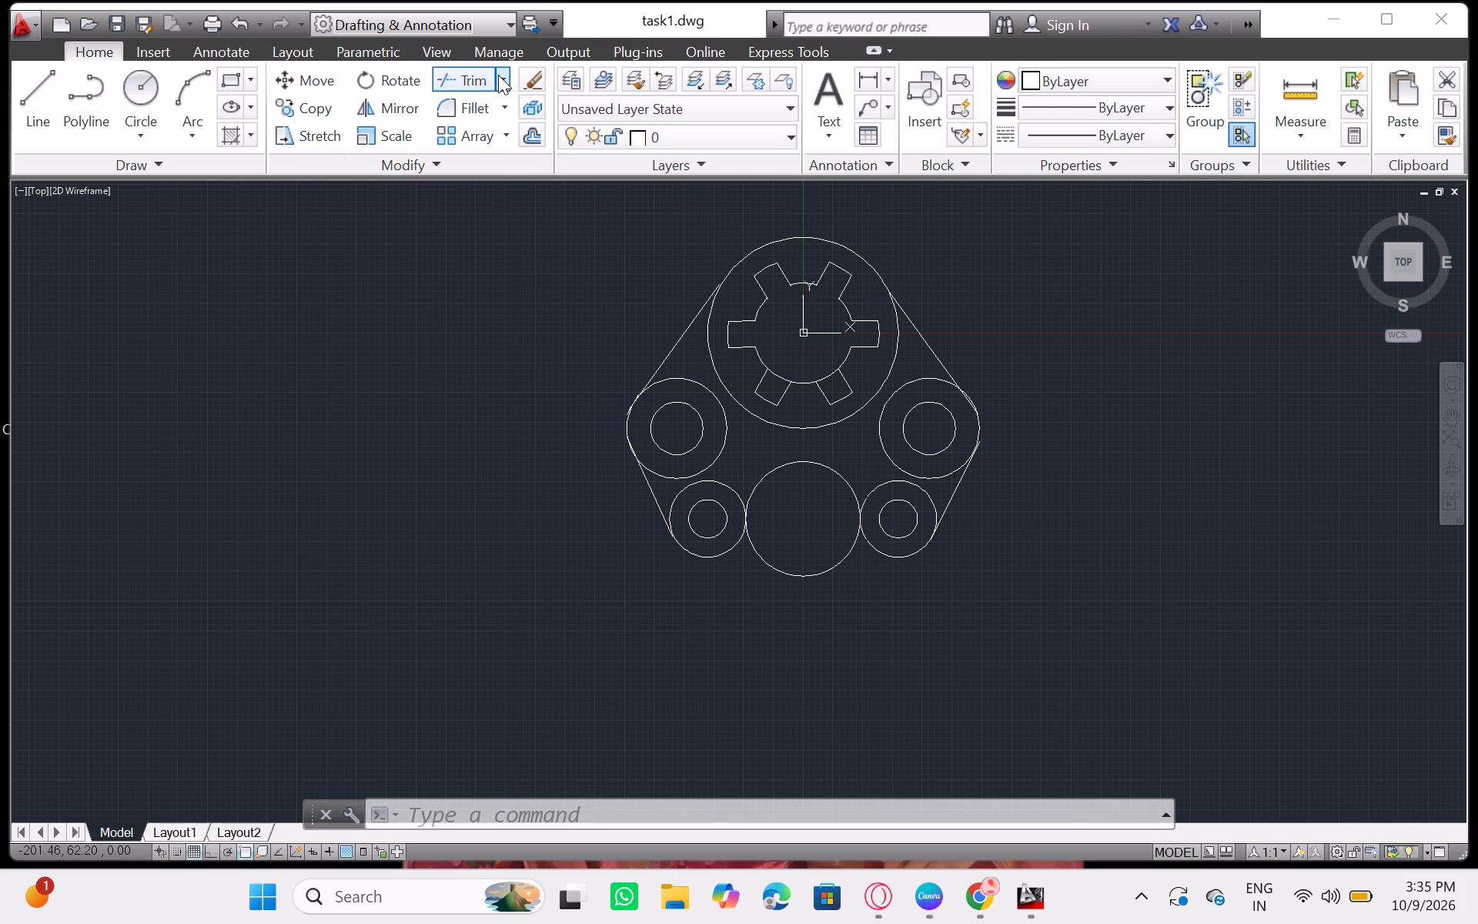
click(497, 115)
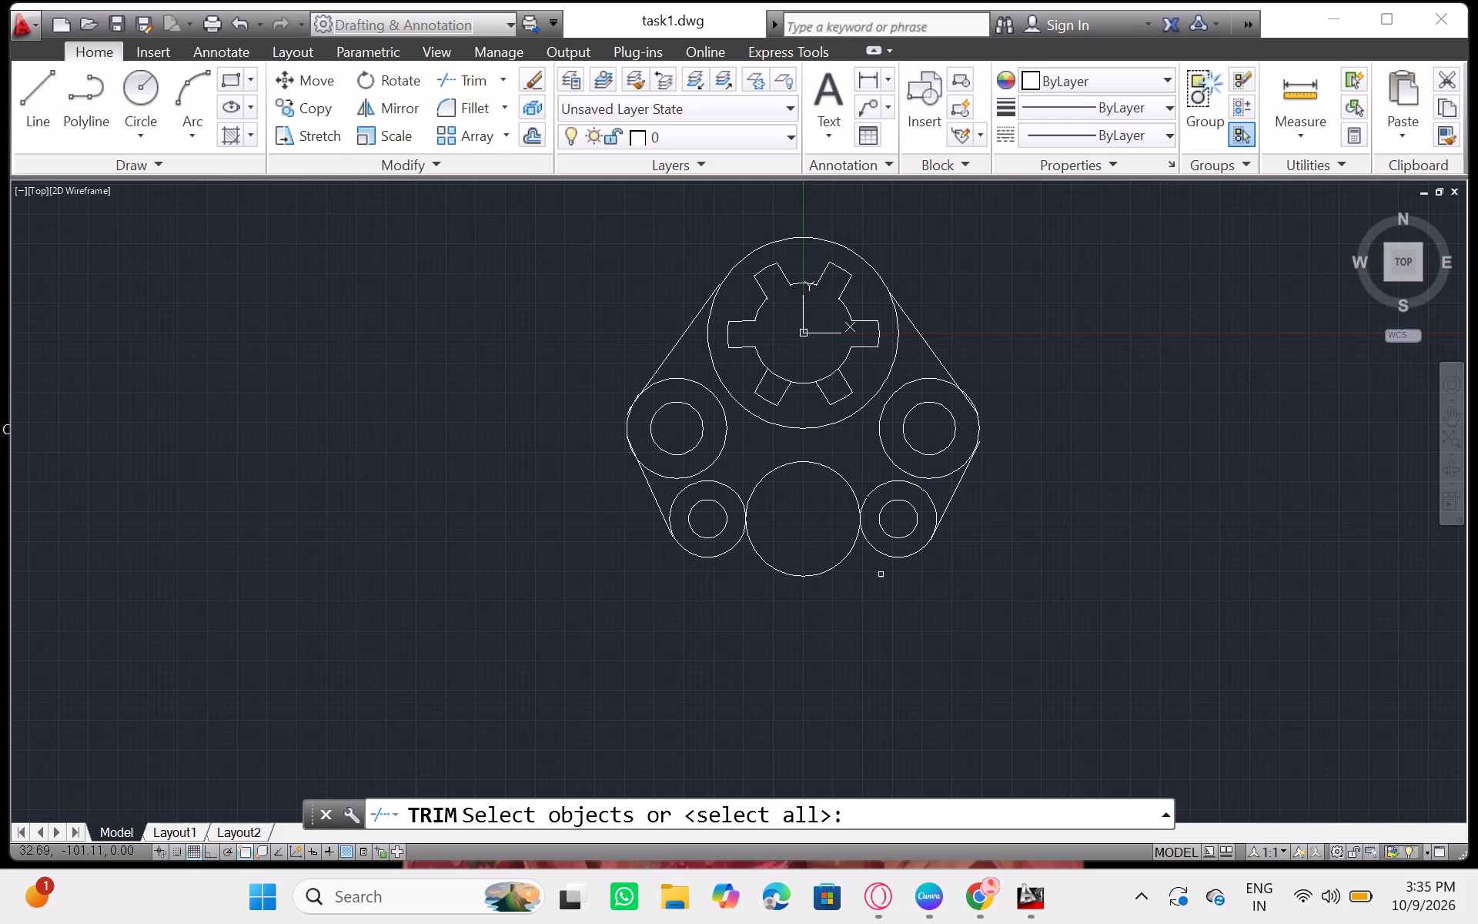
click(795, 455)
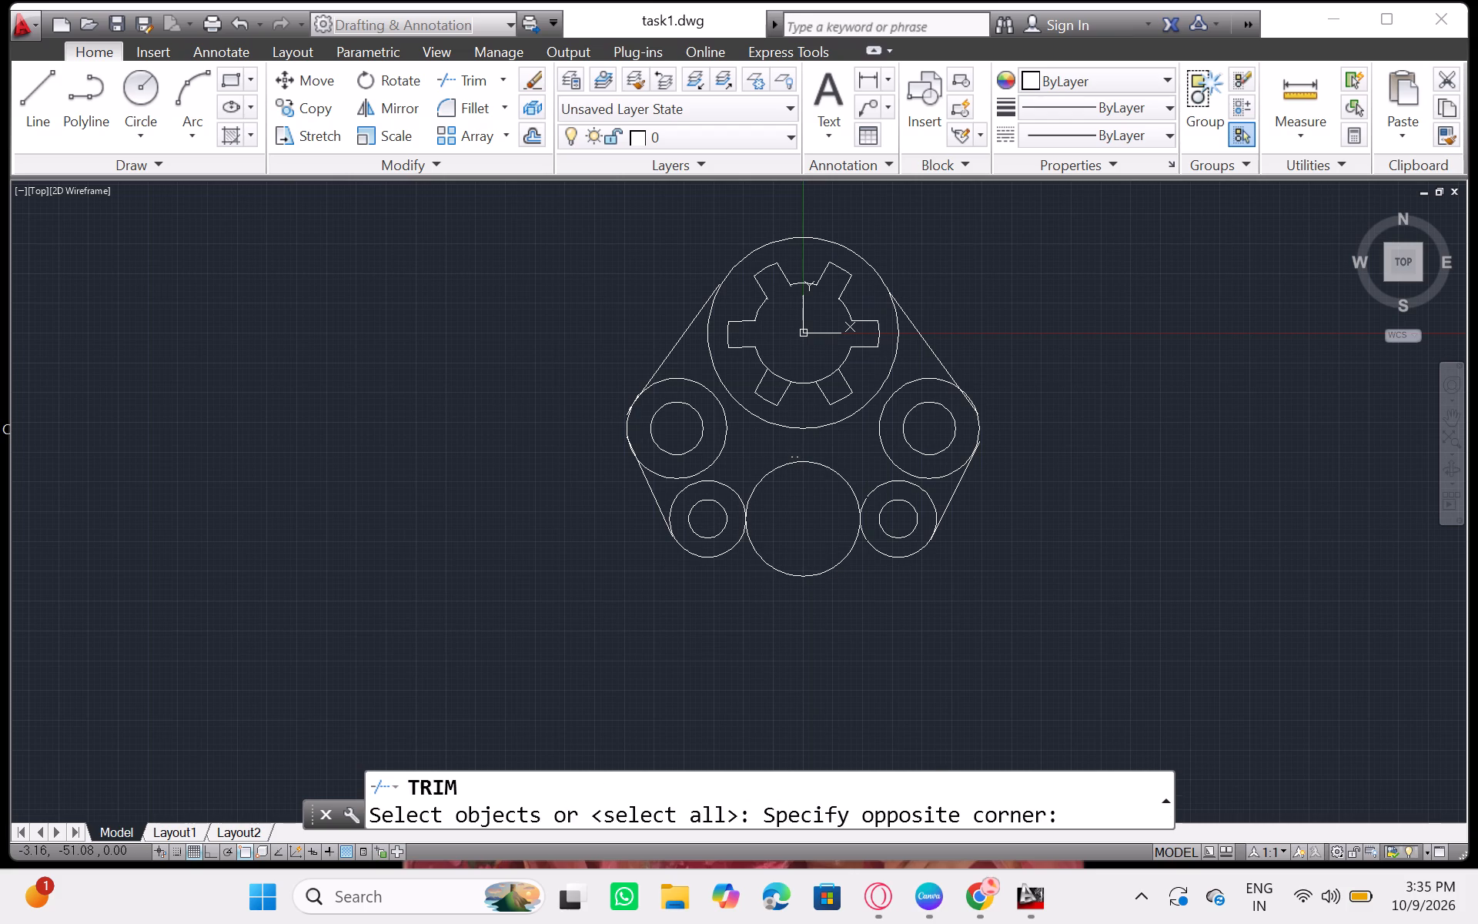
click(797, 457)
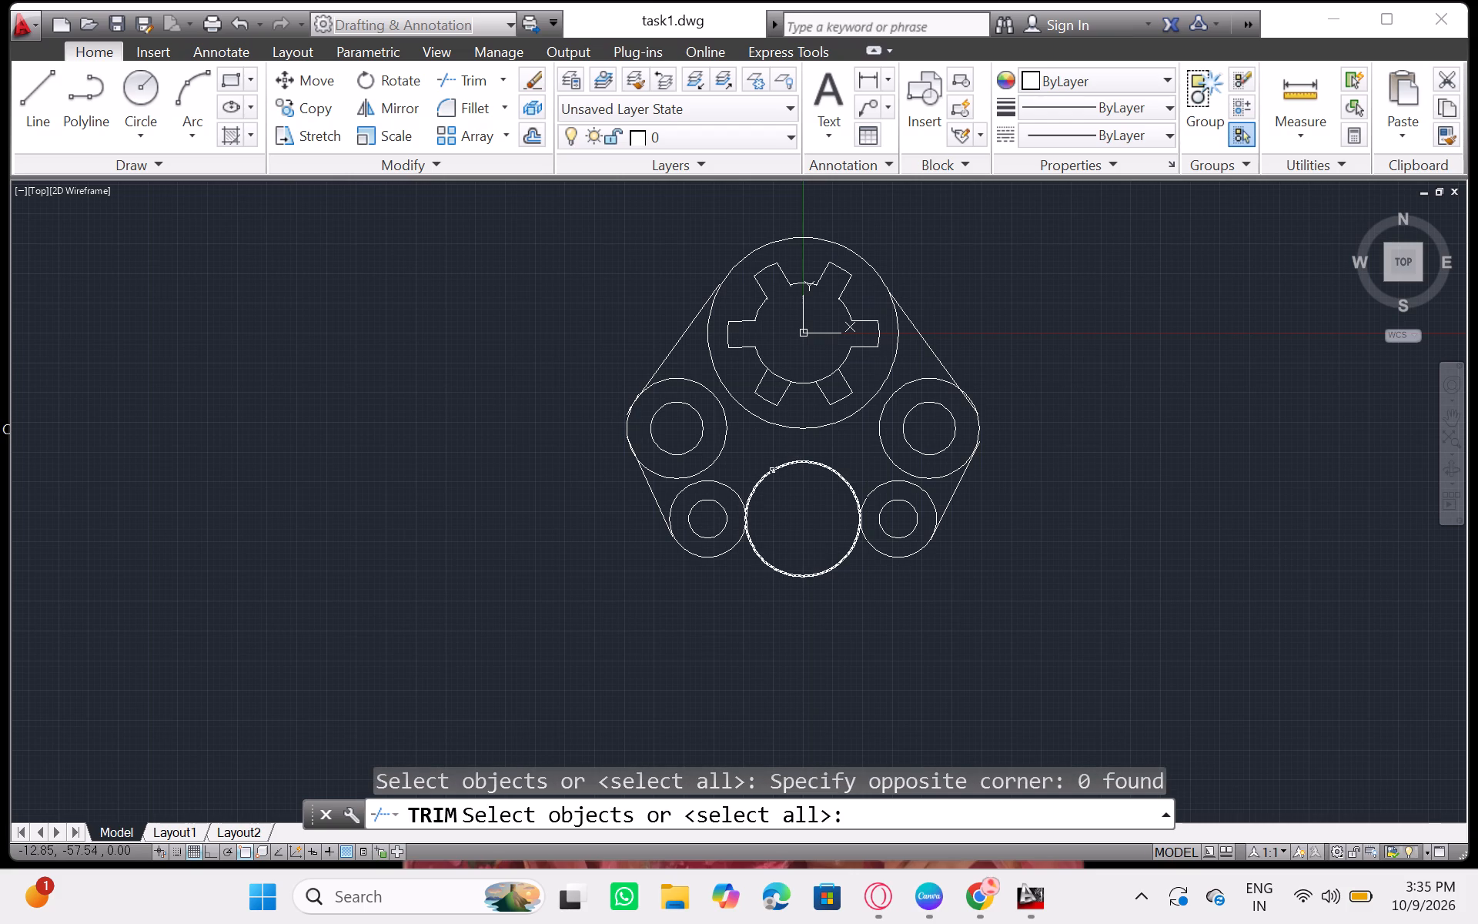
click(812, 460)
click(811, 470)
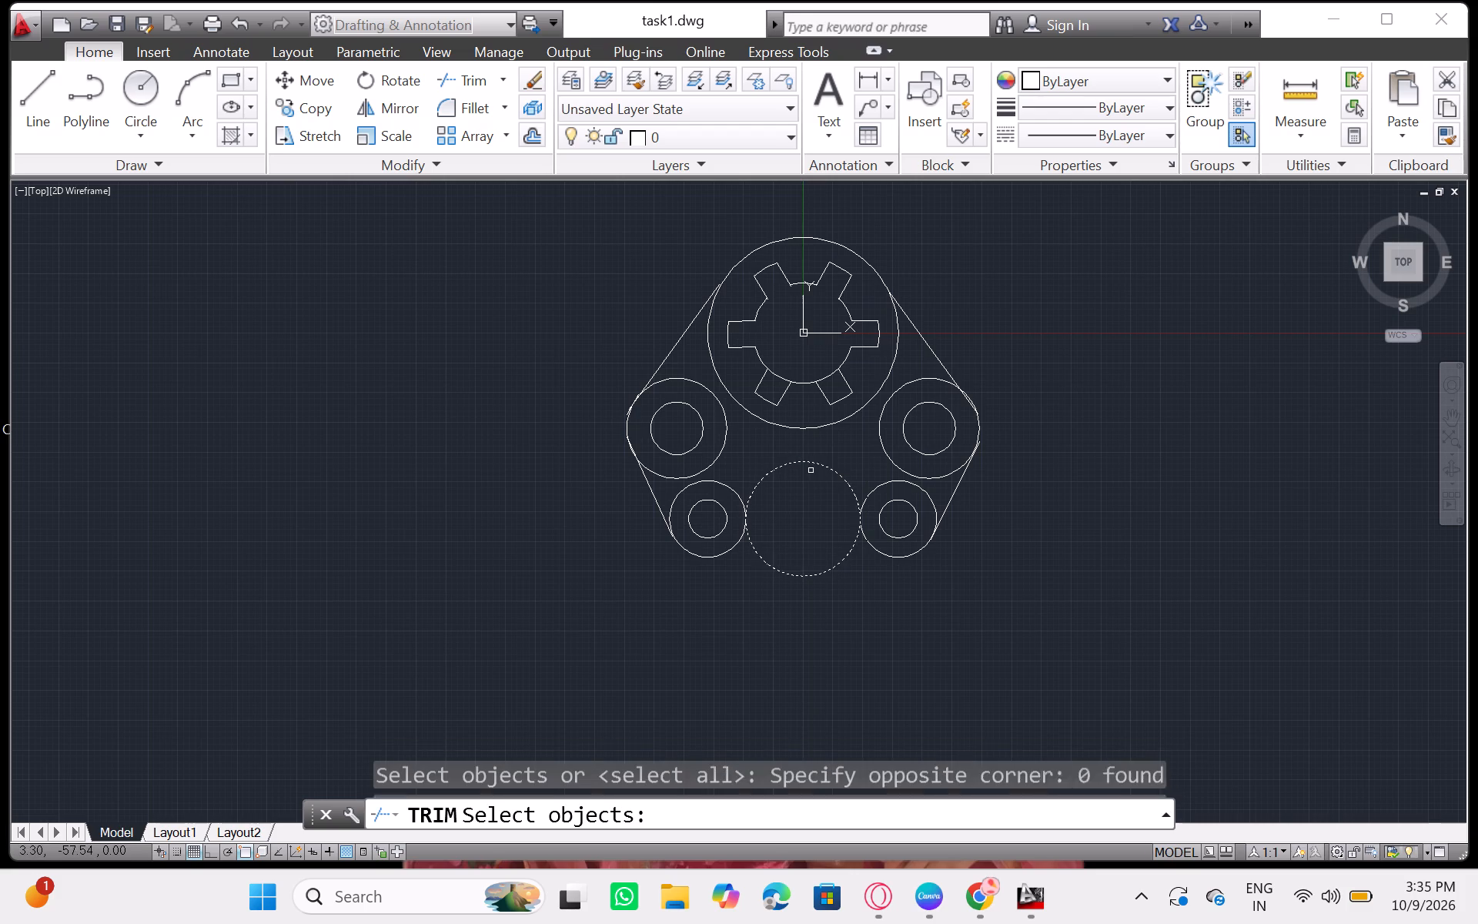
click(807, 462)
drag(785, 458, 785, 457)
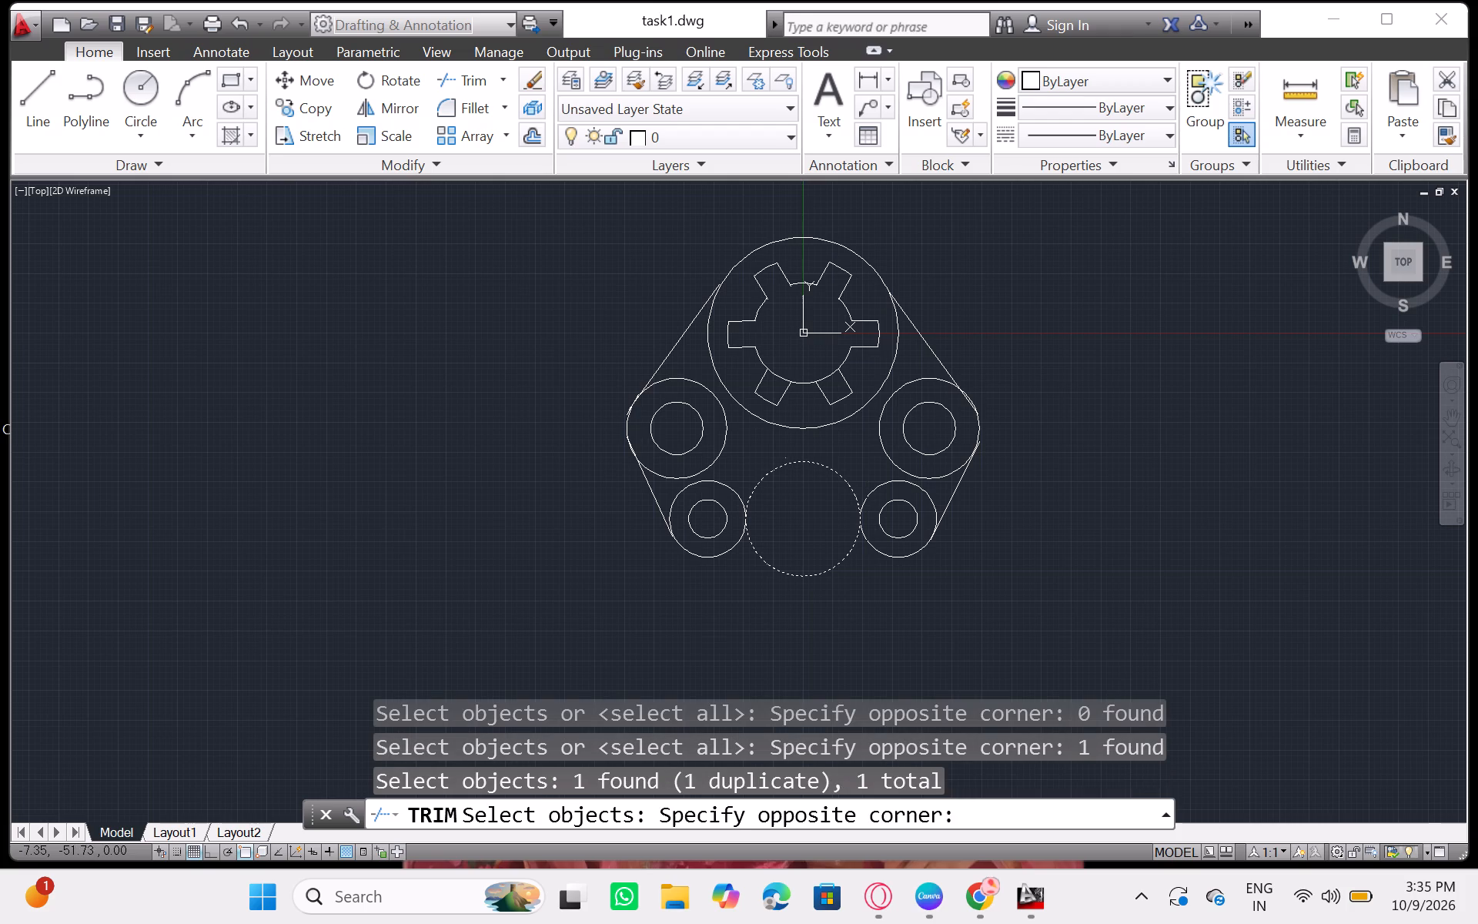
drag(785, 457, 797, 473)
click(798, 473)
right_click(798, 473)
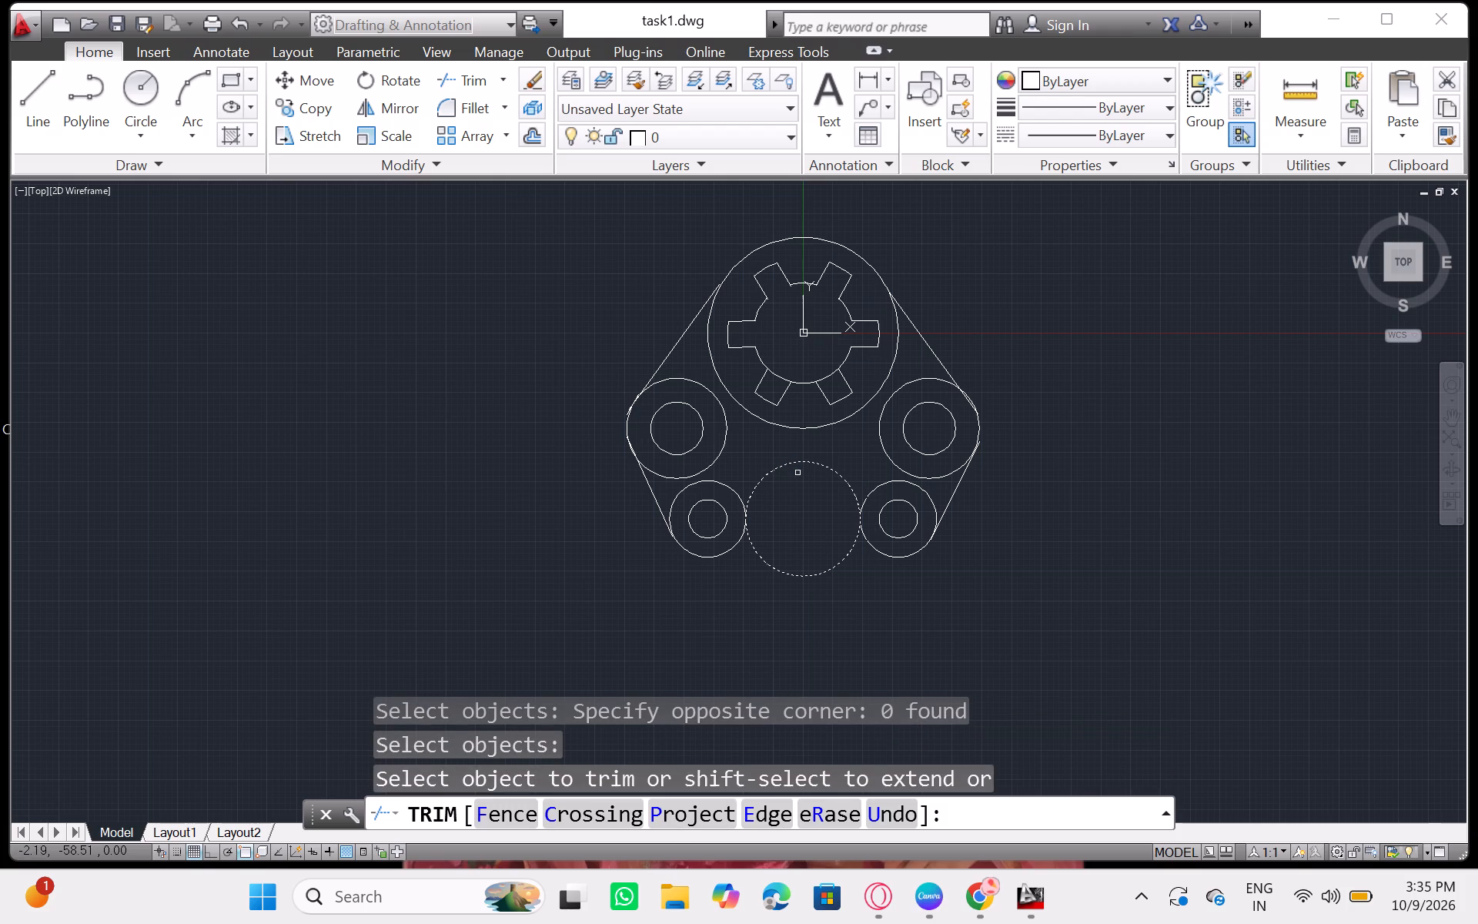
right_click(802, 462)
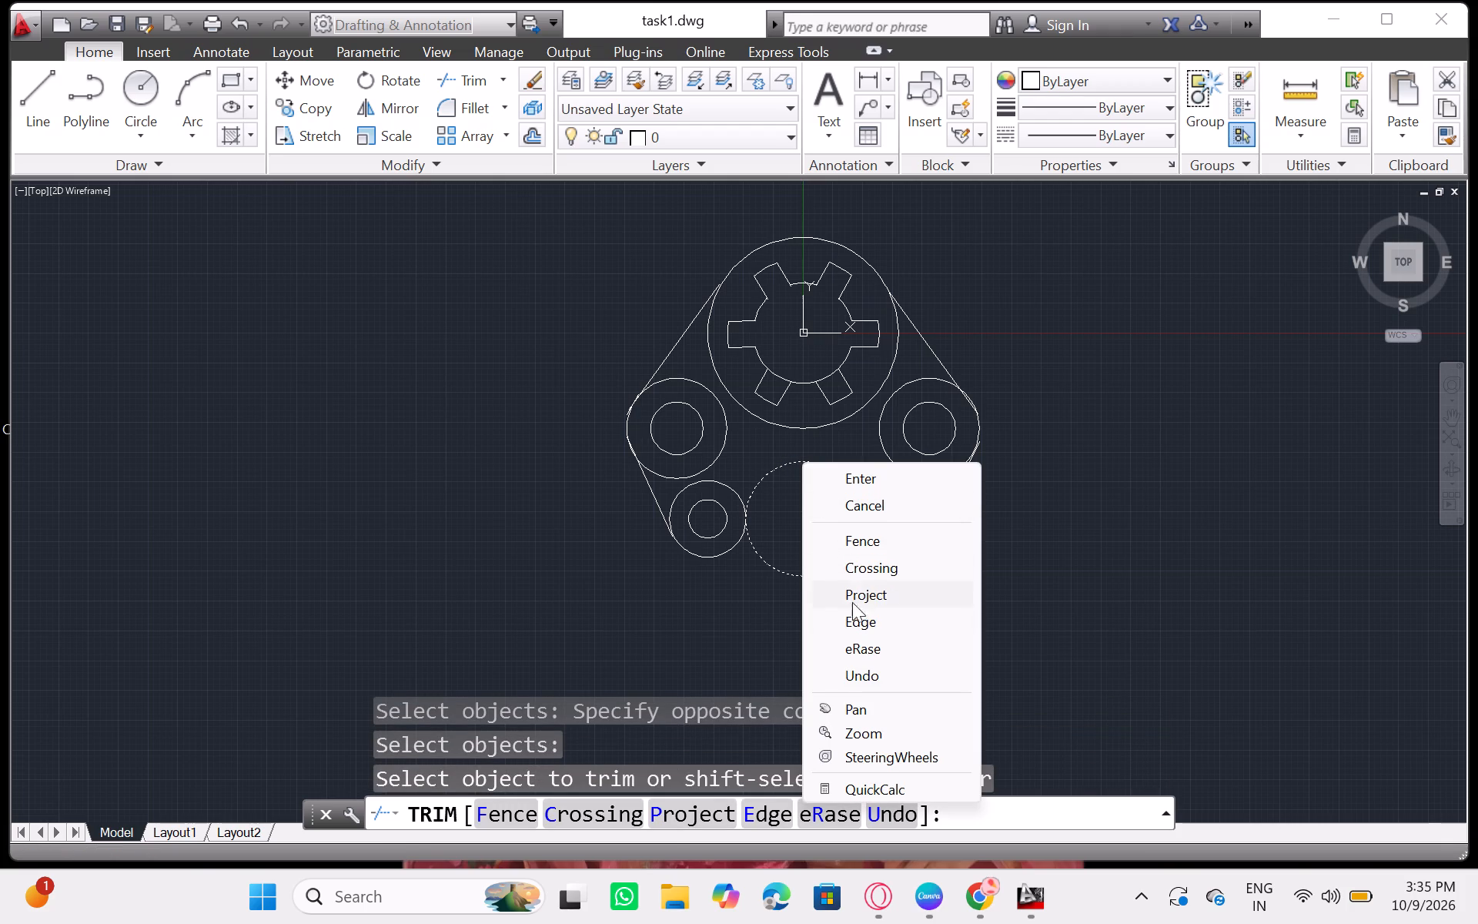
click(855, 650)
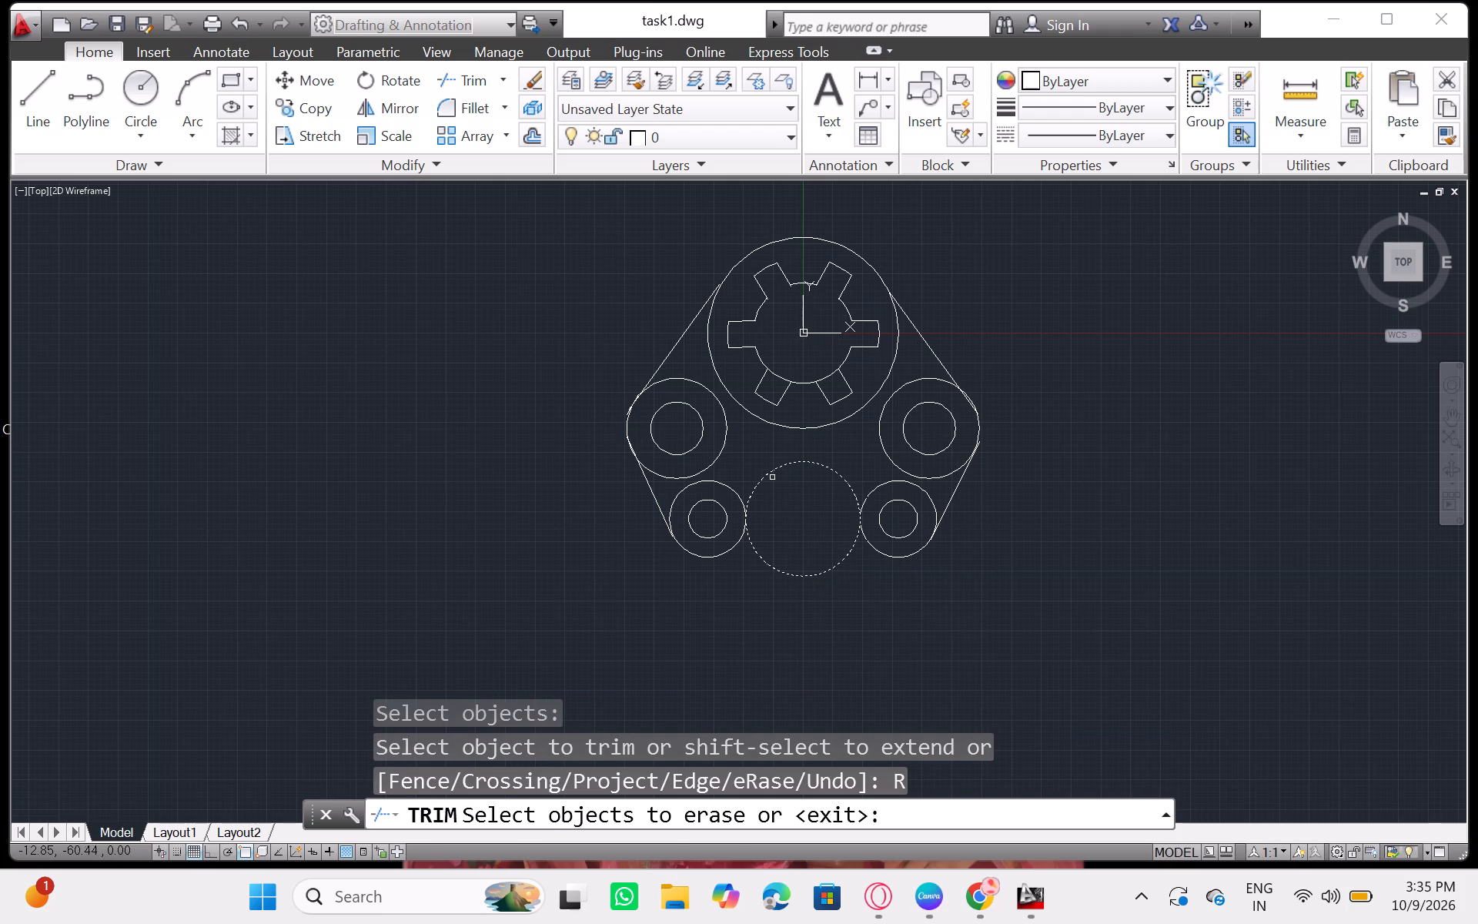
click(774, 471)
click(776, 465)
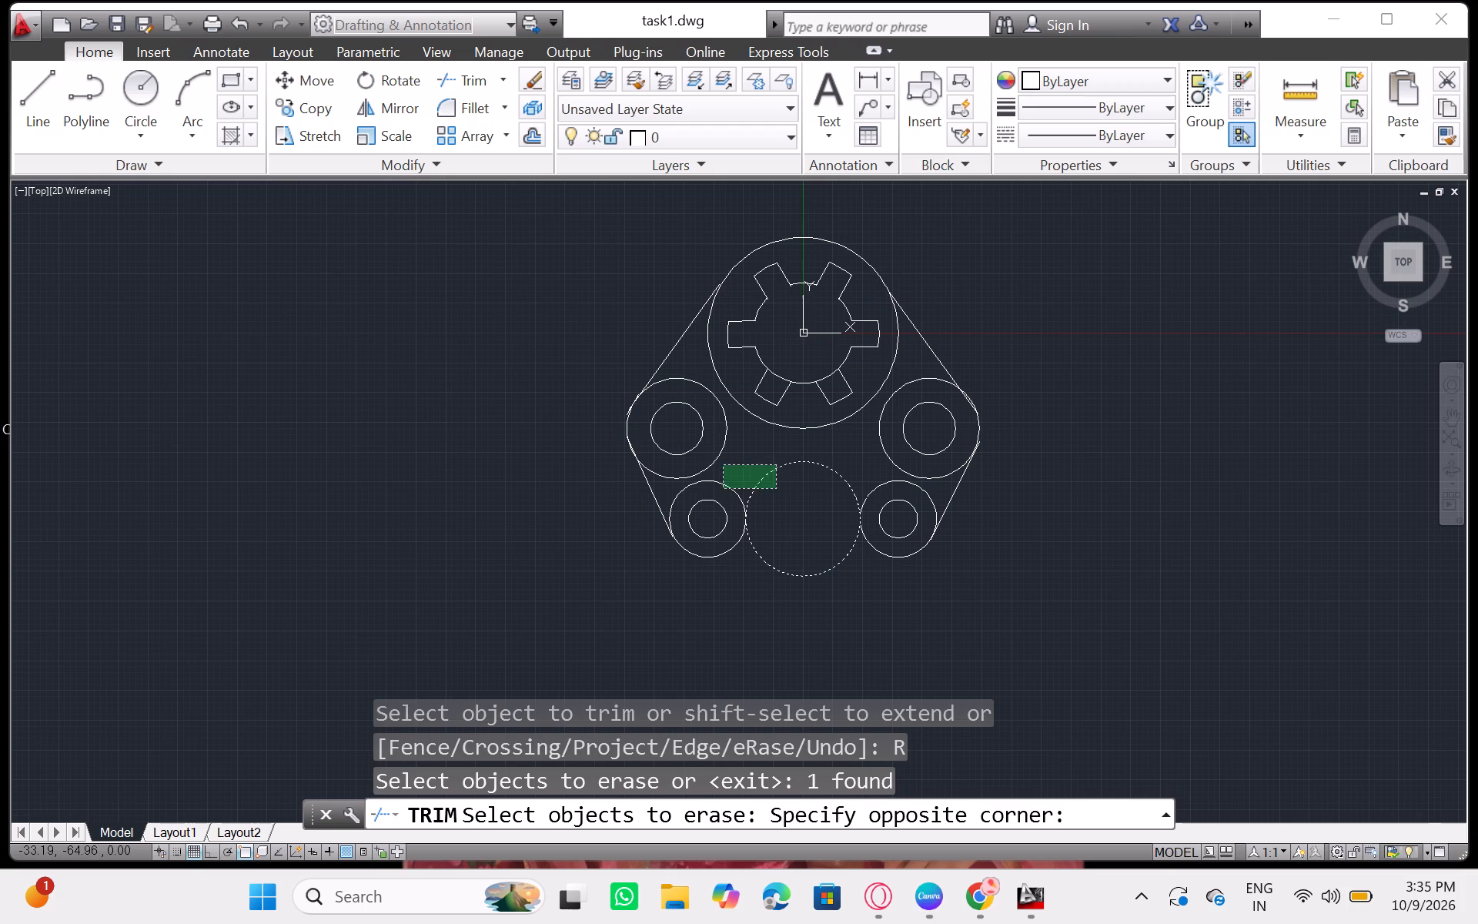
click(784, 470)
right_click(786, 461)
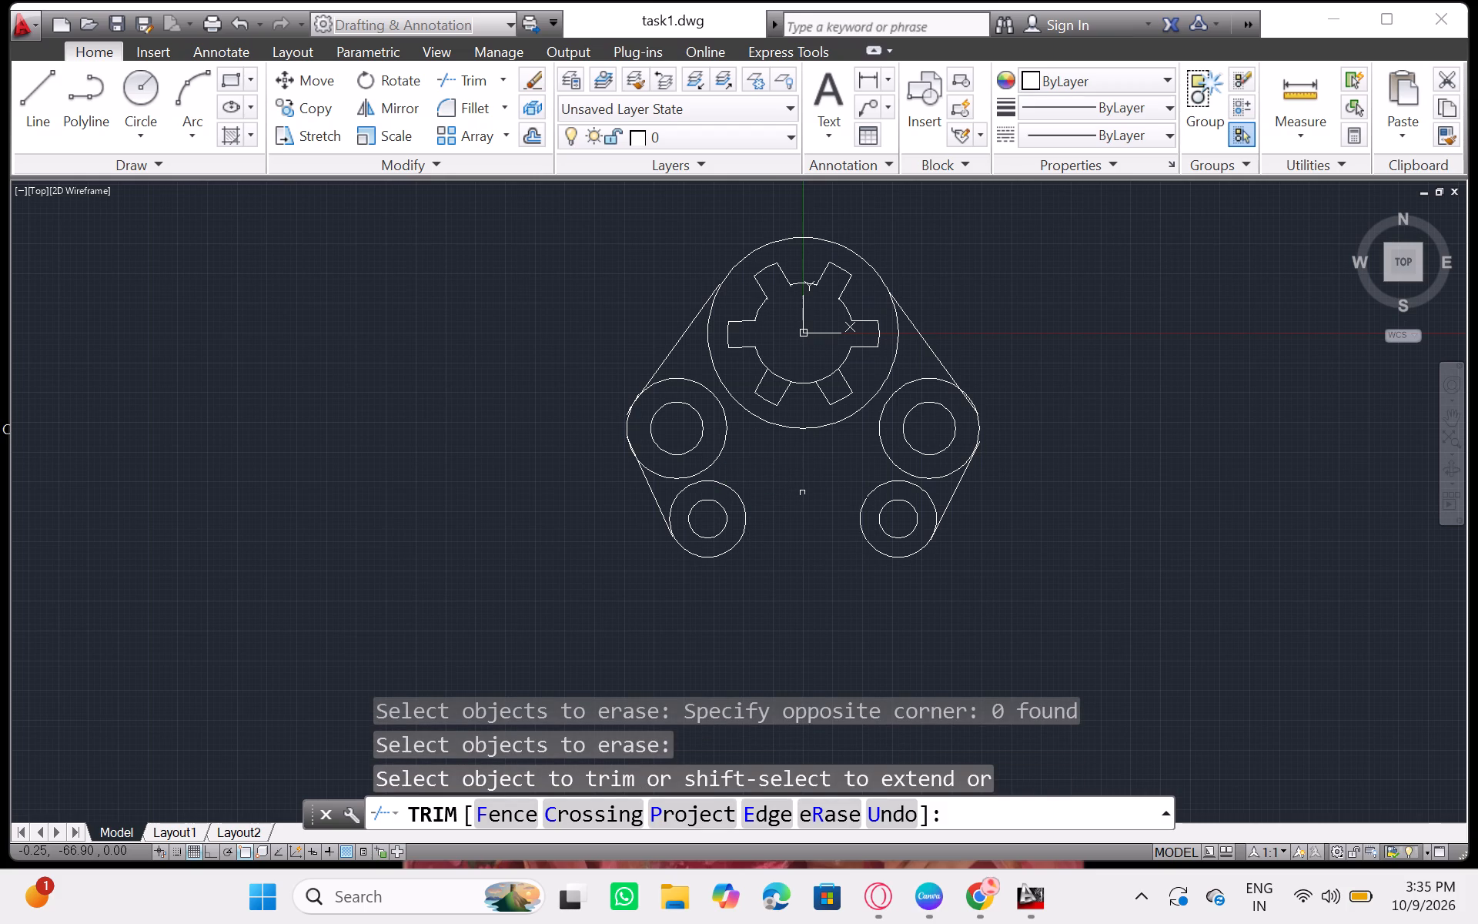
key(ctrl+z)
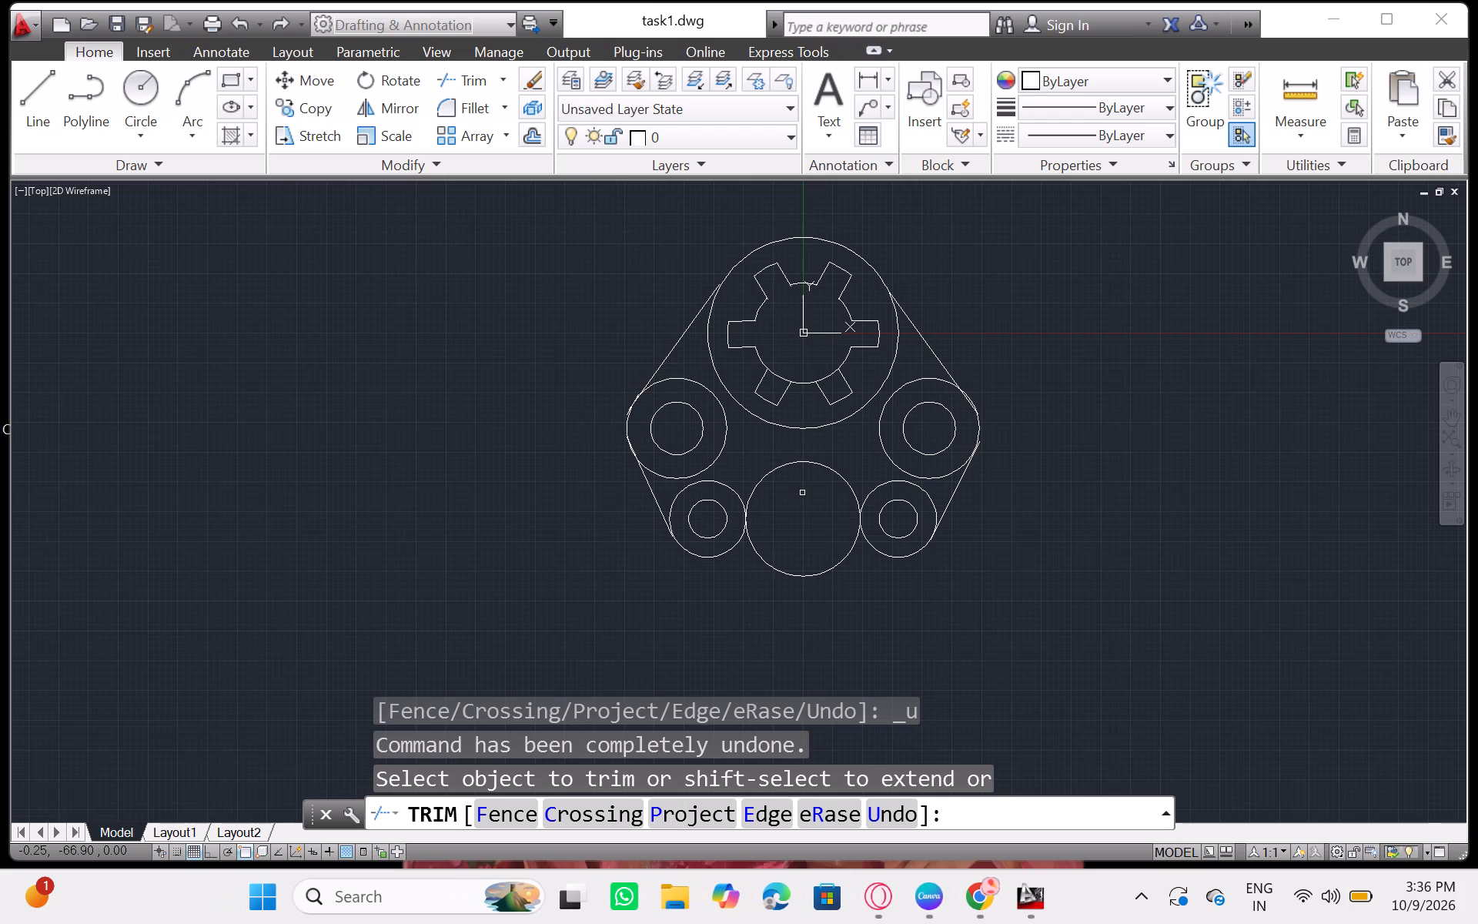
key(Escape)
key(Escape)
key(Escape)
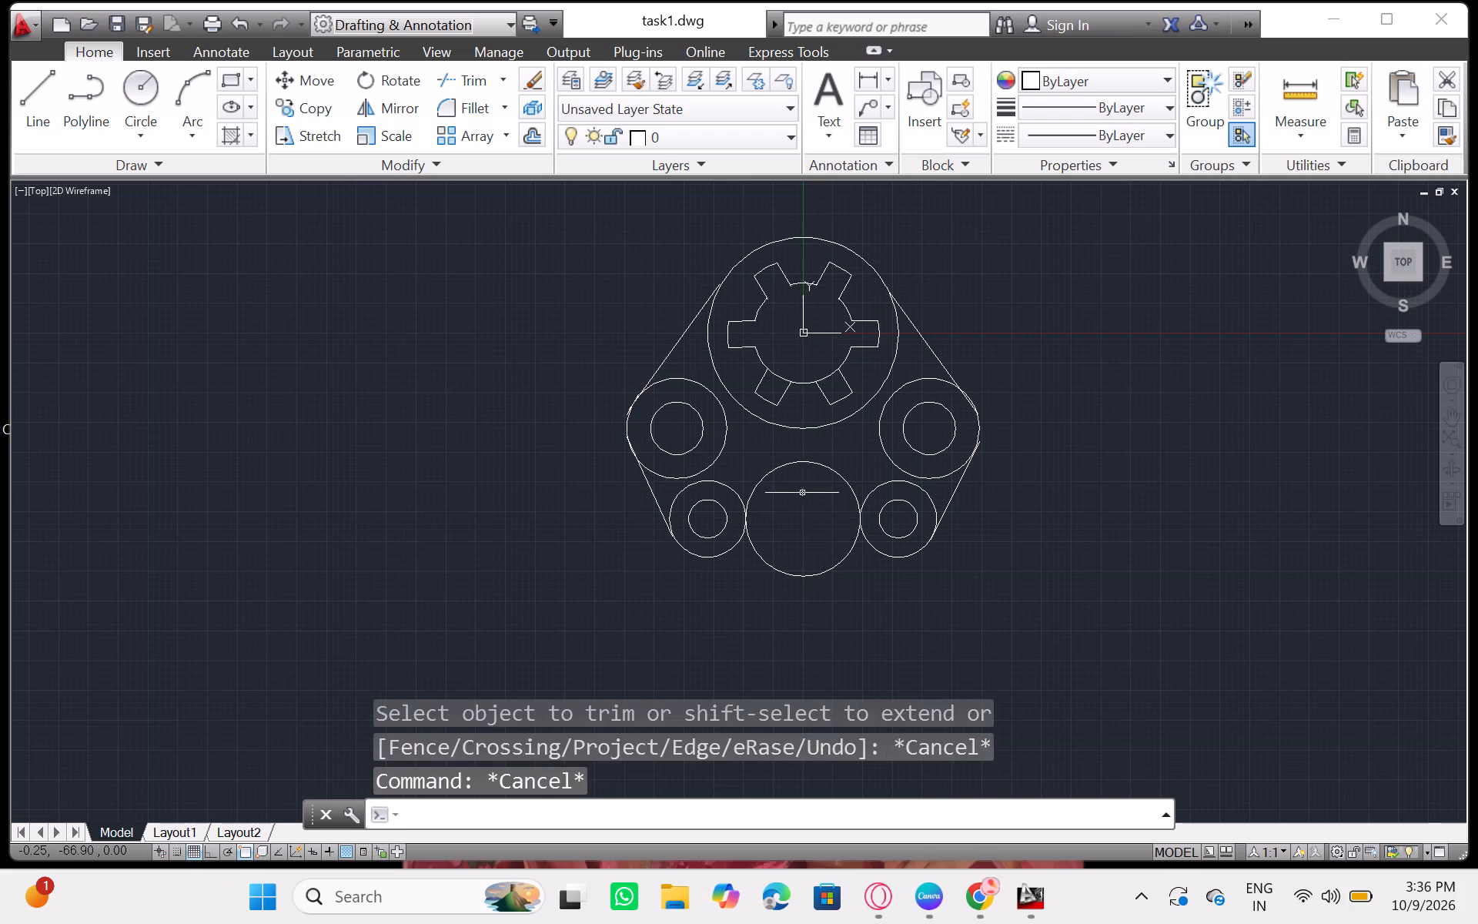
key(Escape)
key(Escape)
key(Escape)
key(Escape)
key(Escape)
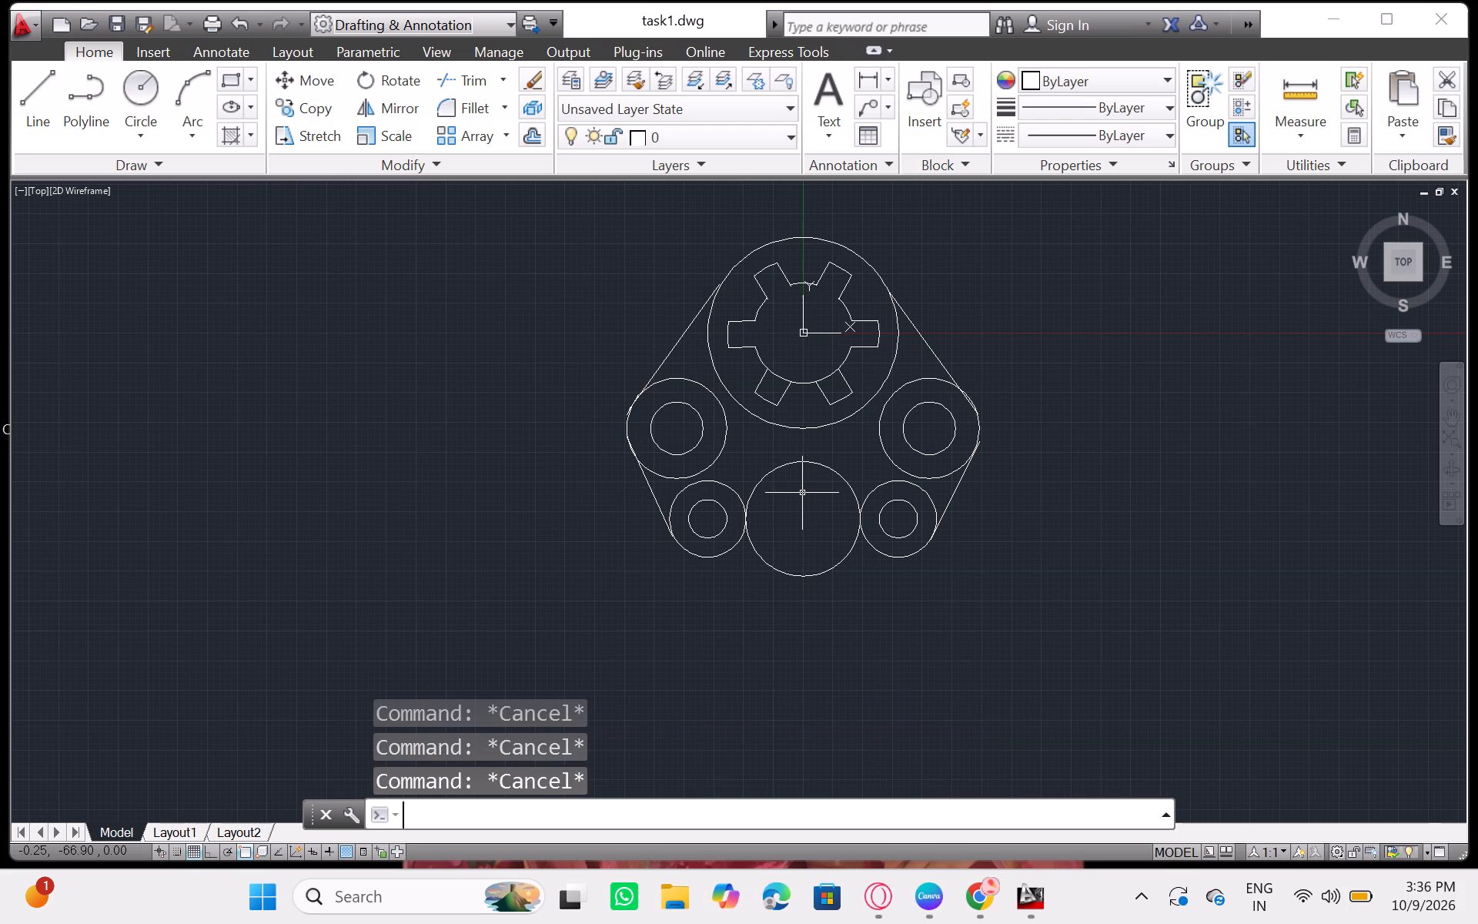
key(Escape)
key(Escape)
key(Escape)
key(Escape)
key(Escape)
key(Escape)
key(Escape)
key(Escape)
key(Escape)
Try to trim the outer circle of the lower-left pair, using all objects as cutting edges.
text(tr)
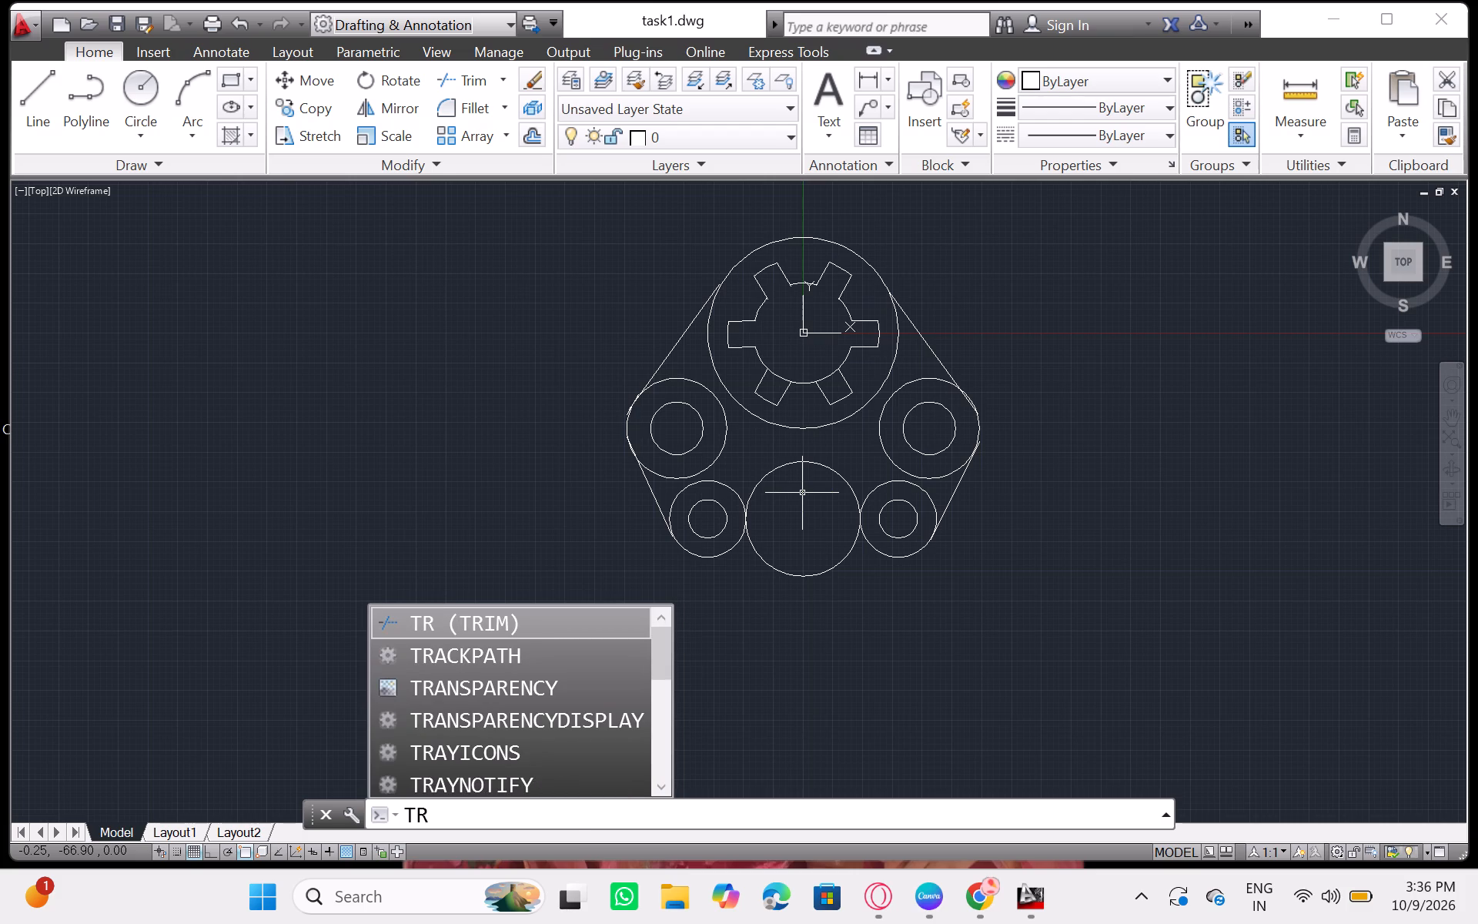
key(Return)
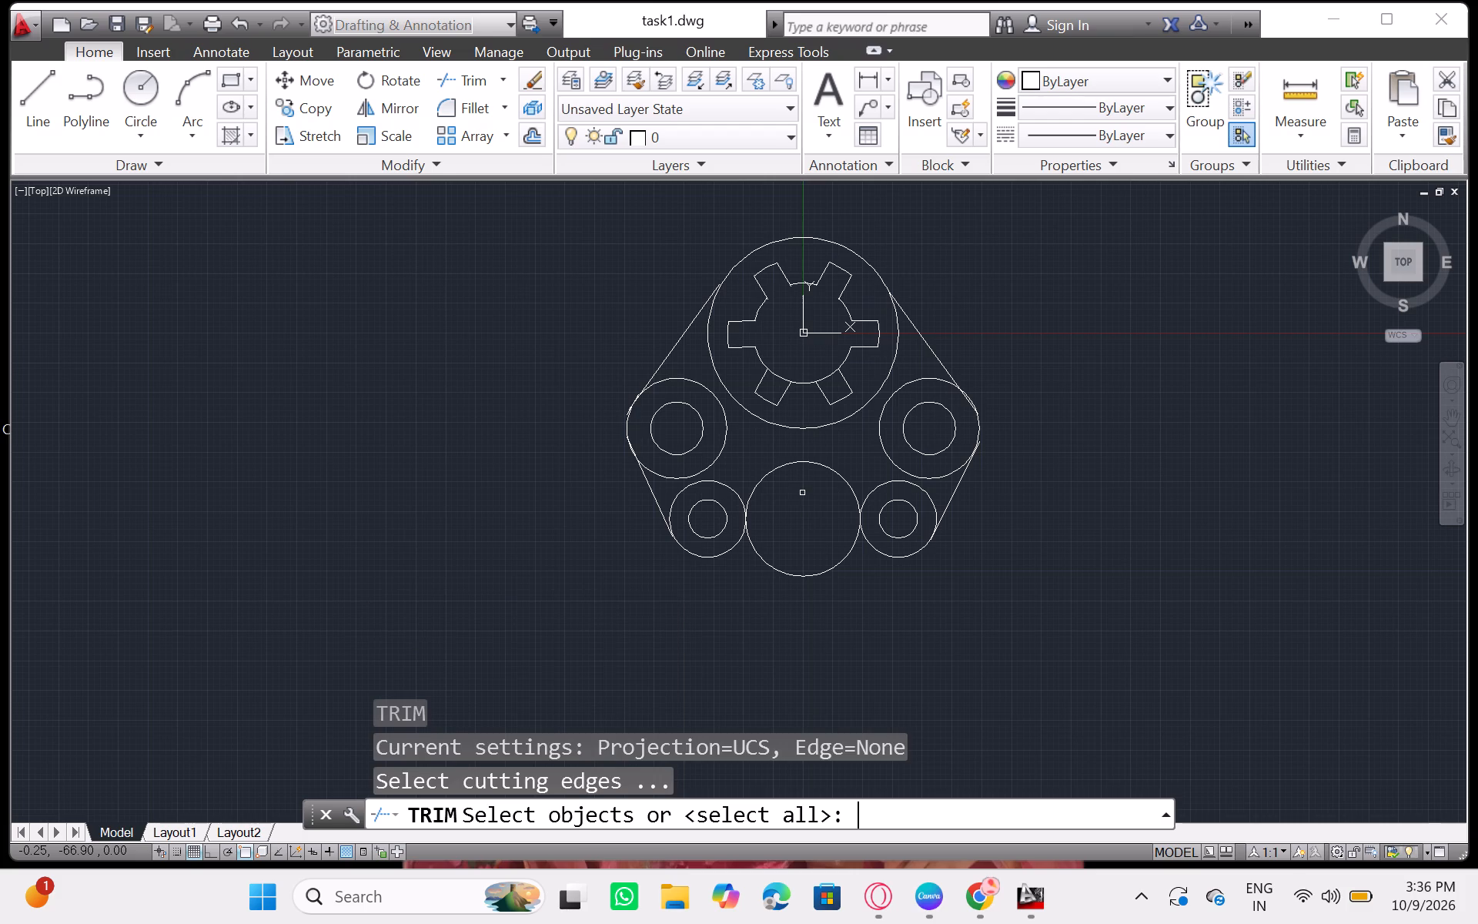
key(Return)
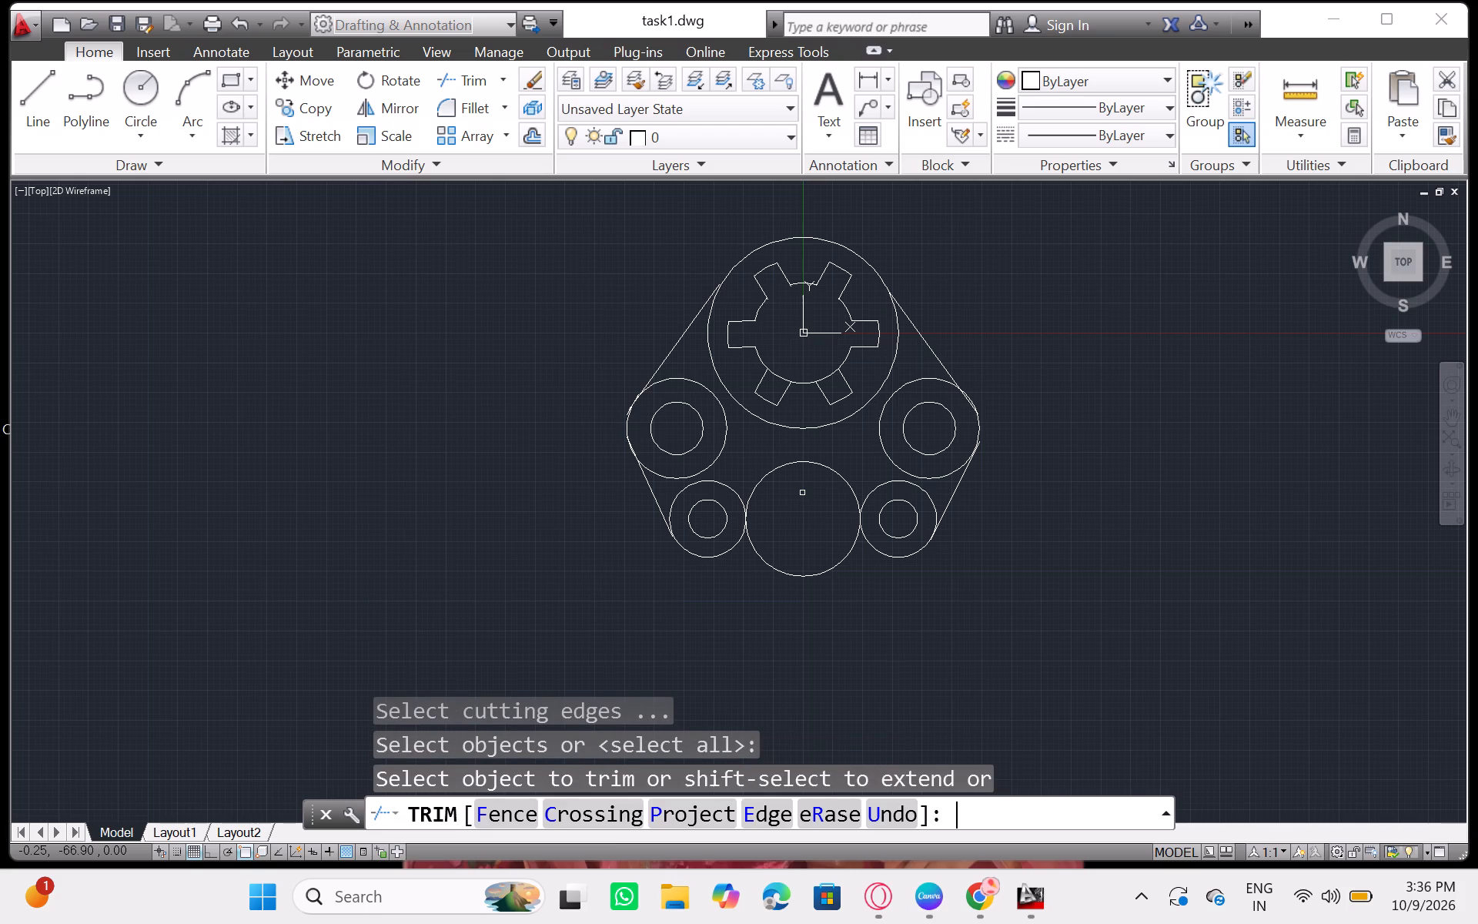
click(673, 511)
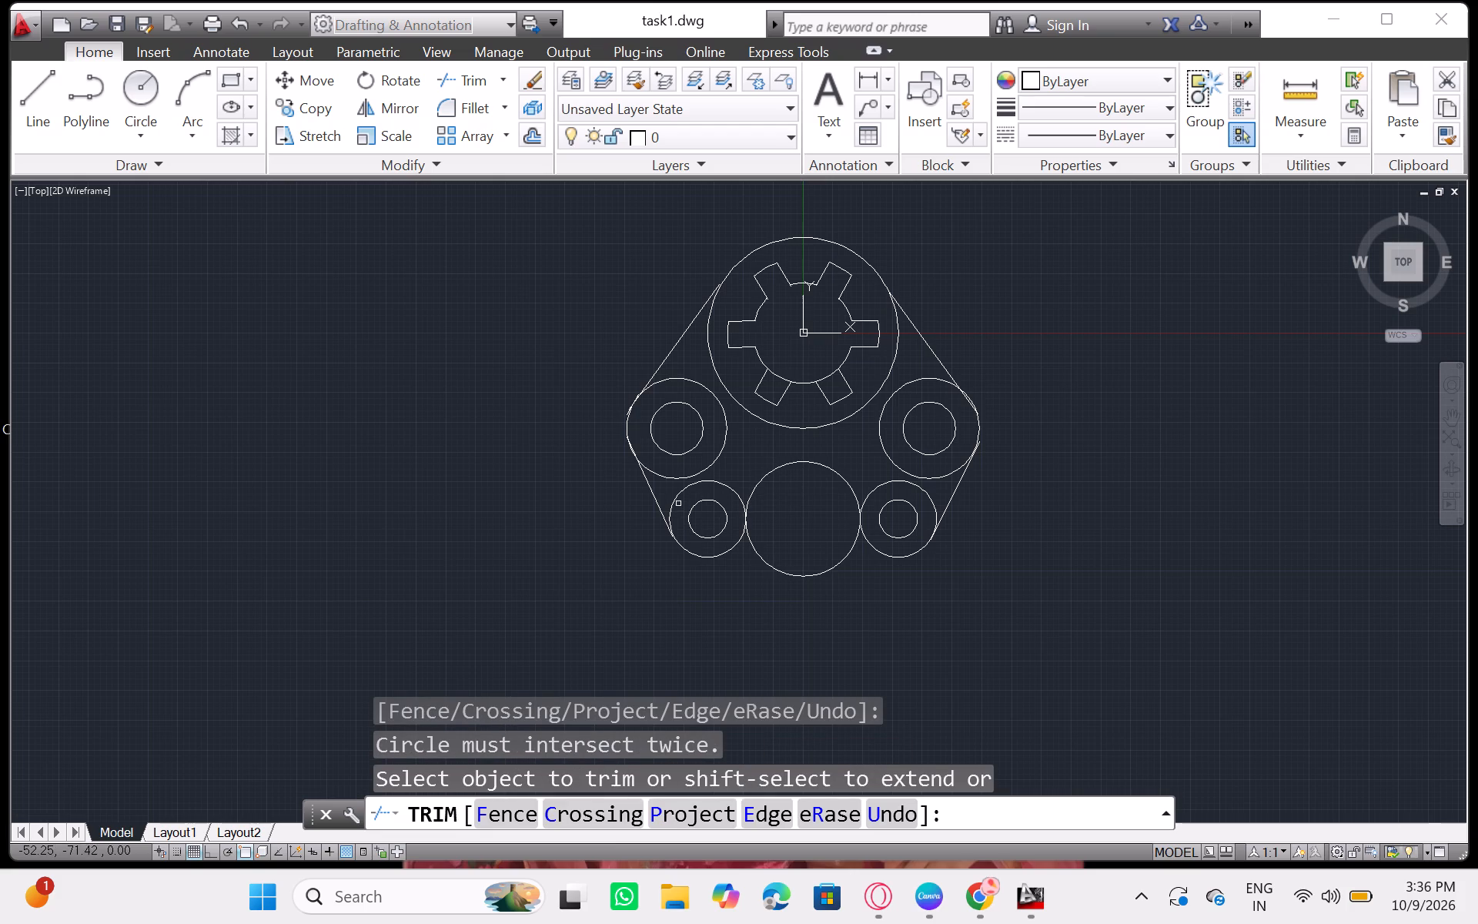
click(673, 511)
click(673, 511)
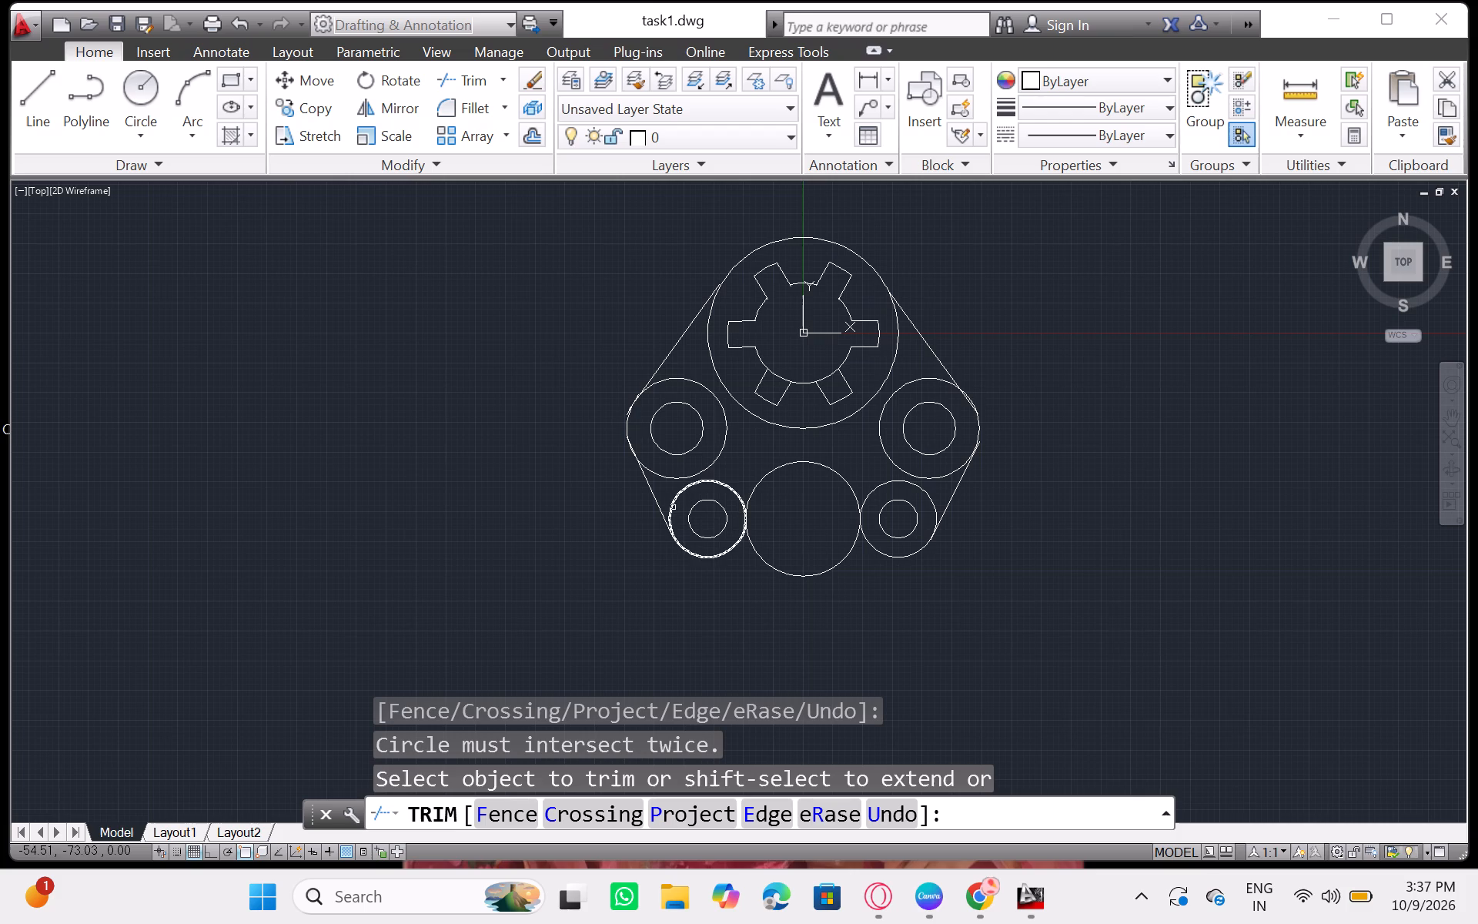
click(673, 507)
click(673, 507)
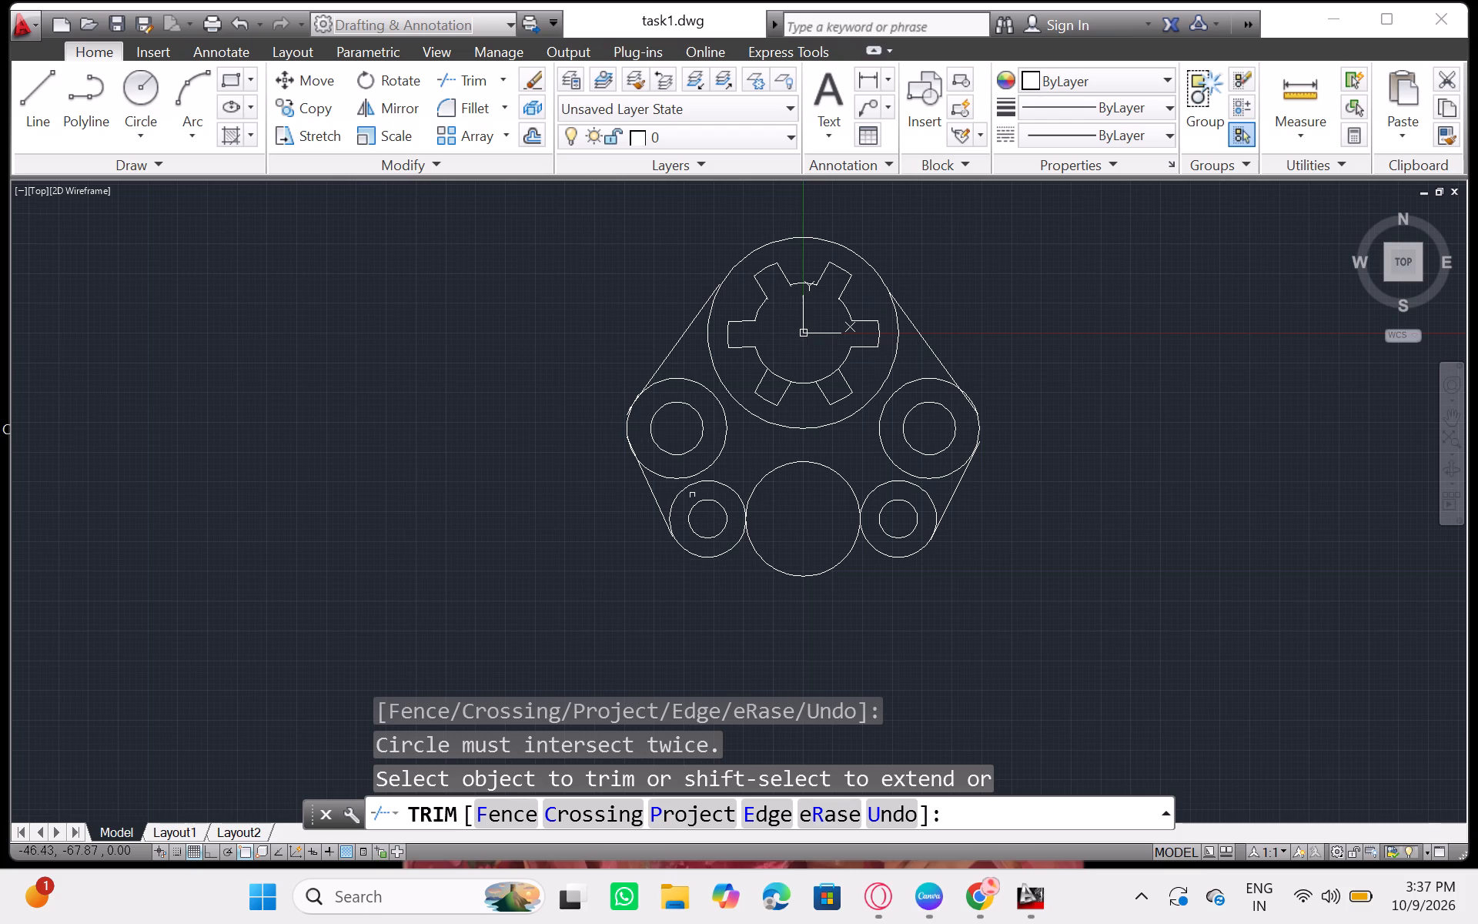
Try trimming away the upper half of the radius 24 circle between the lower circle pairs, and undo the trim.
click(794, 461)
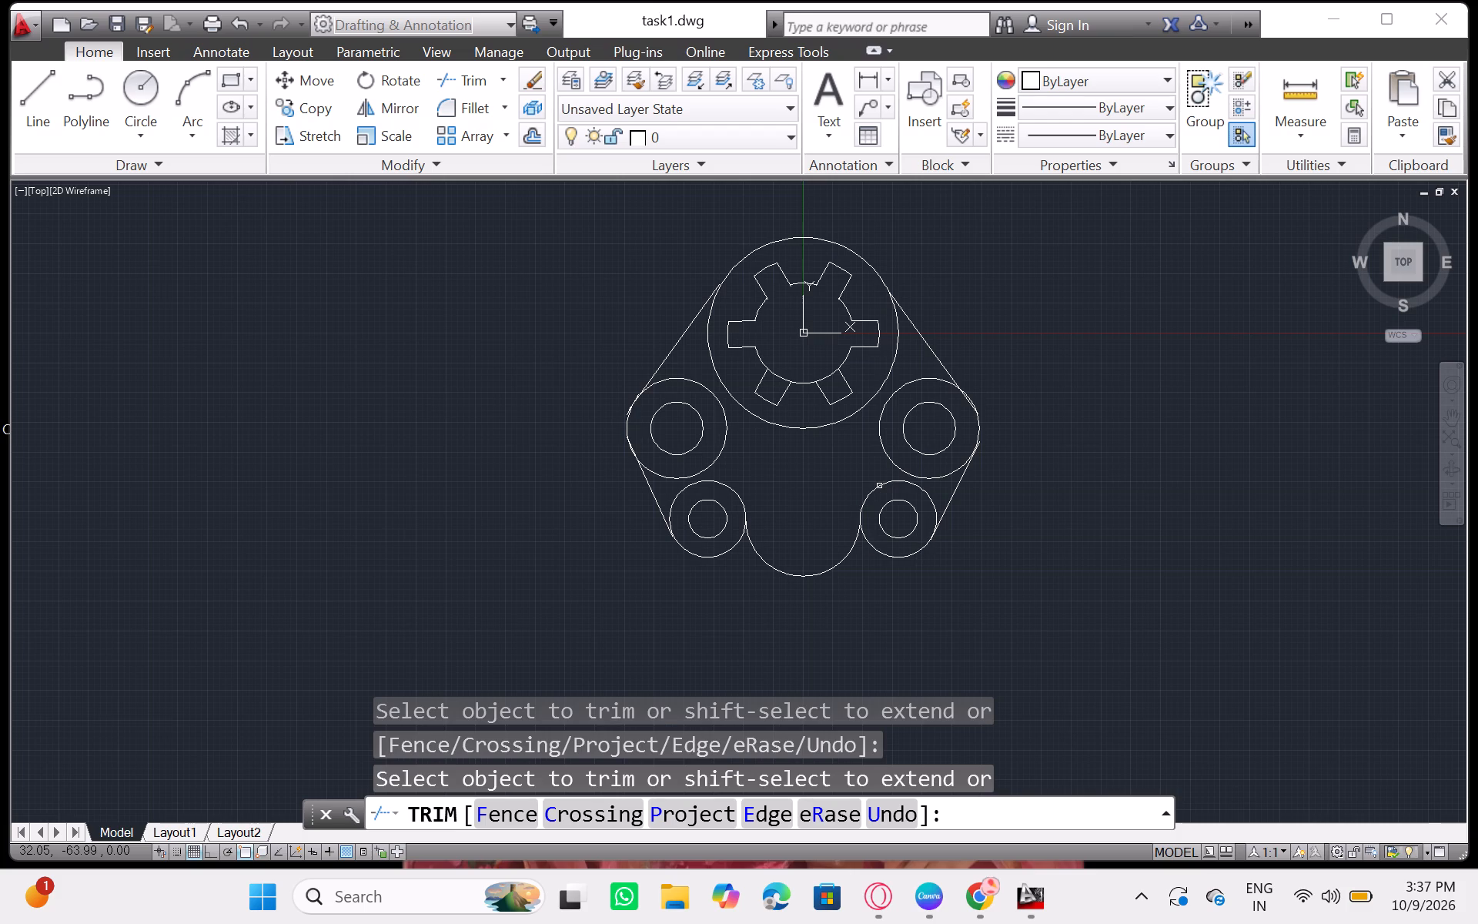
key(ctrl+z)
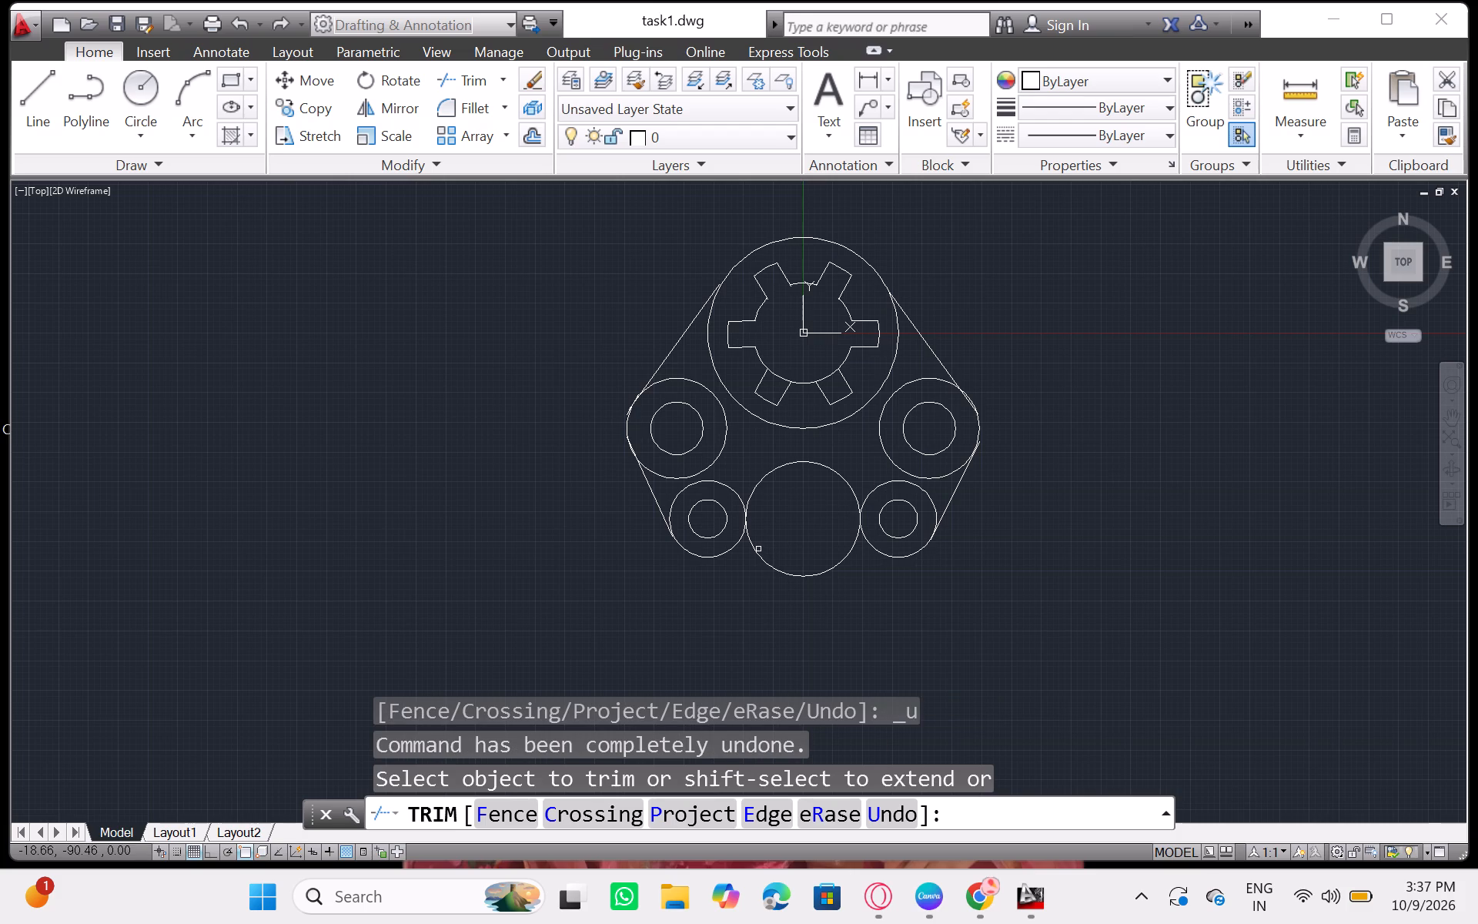
Trim away the lower half of the radius 24 circle, keeping the upper arc between the lower circle pairs.
click(838, 566)
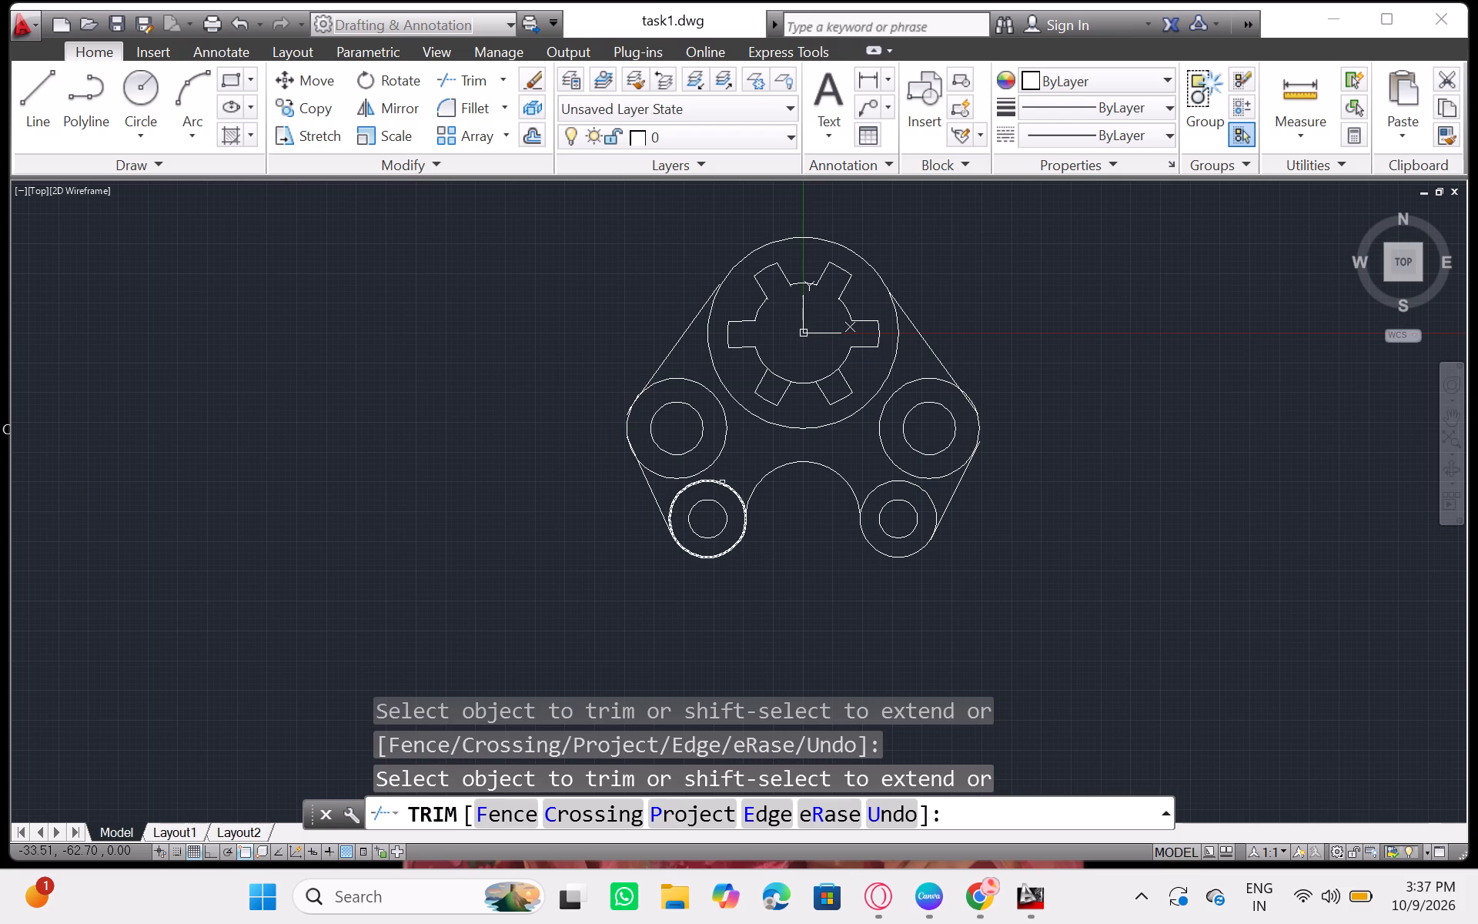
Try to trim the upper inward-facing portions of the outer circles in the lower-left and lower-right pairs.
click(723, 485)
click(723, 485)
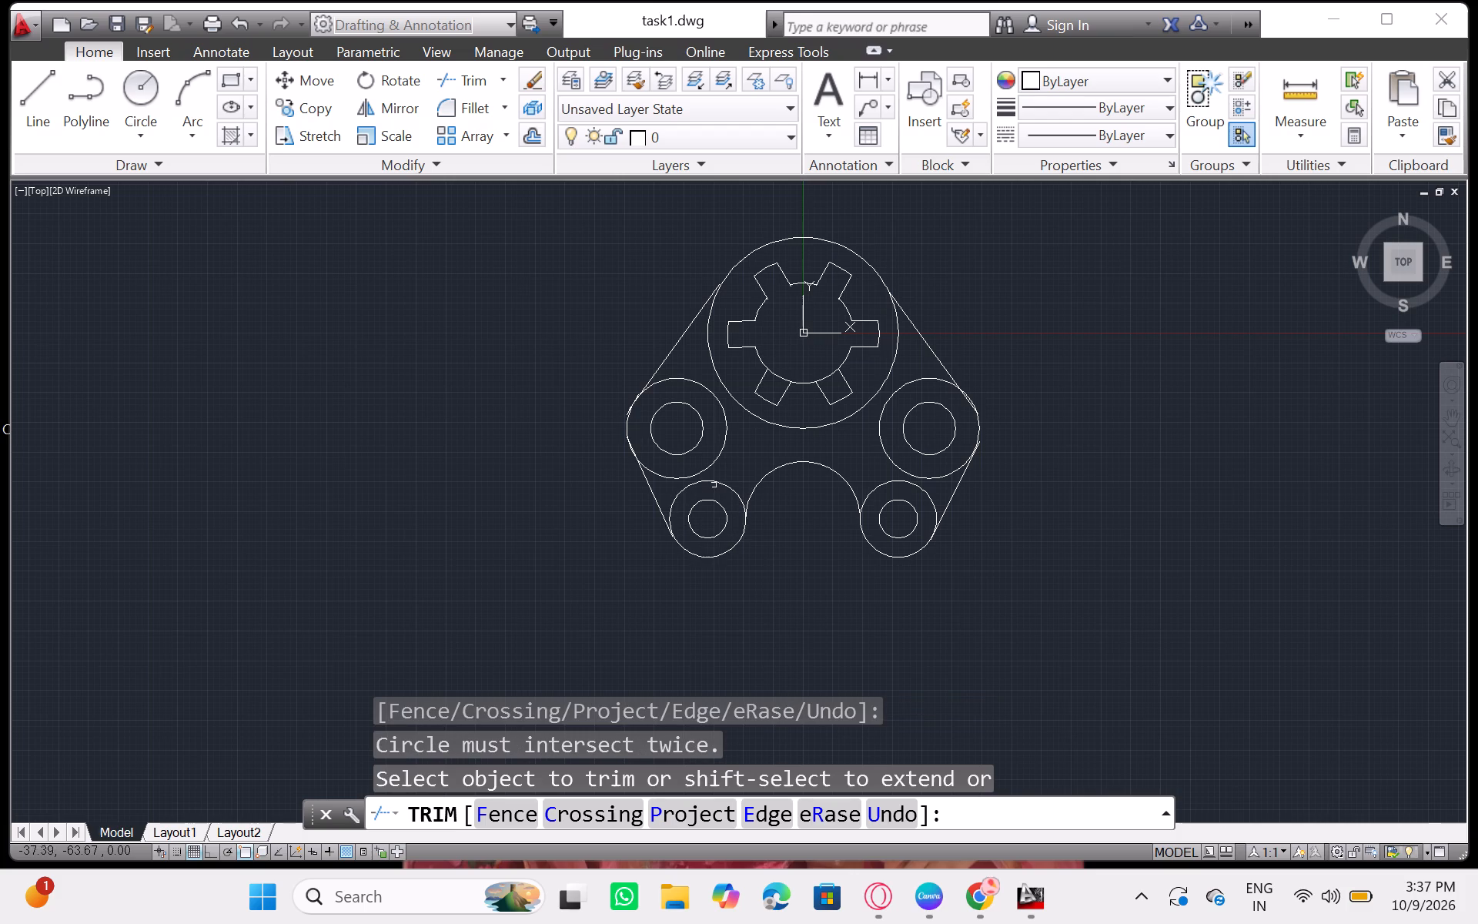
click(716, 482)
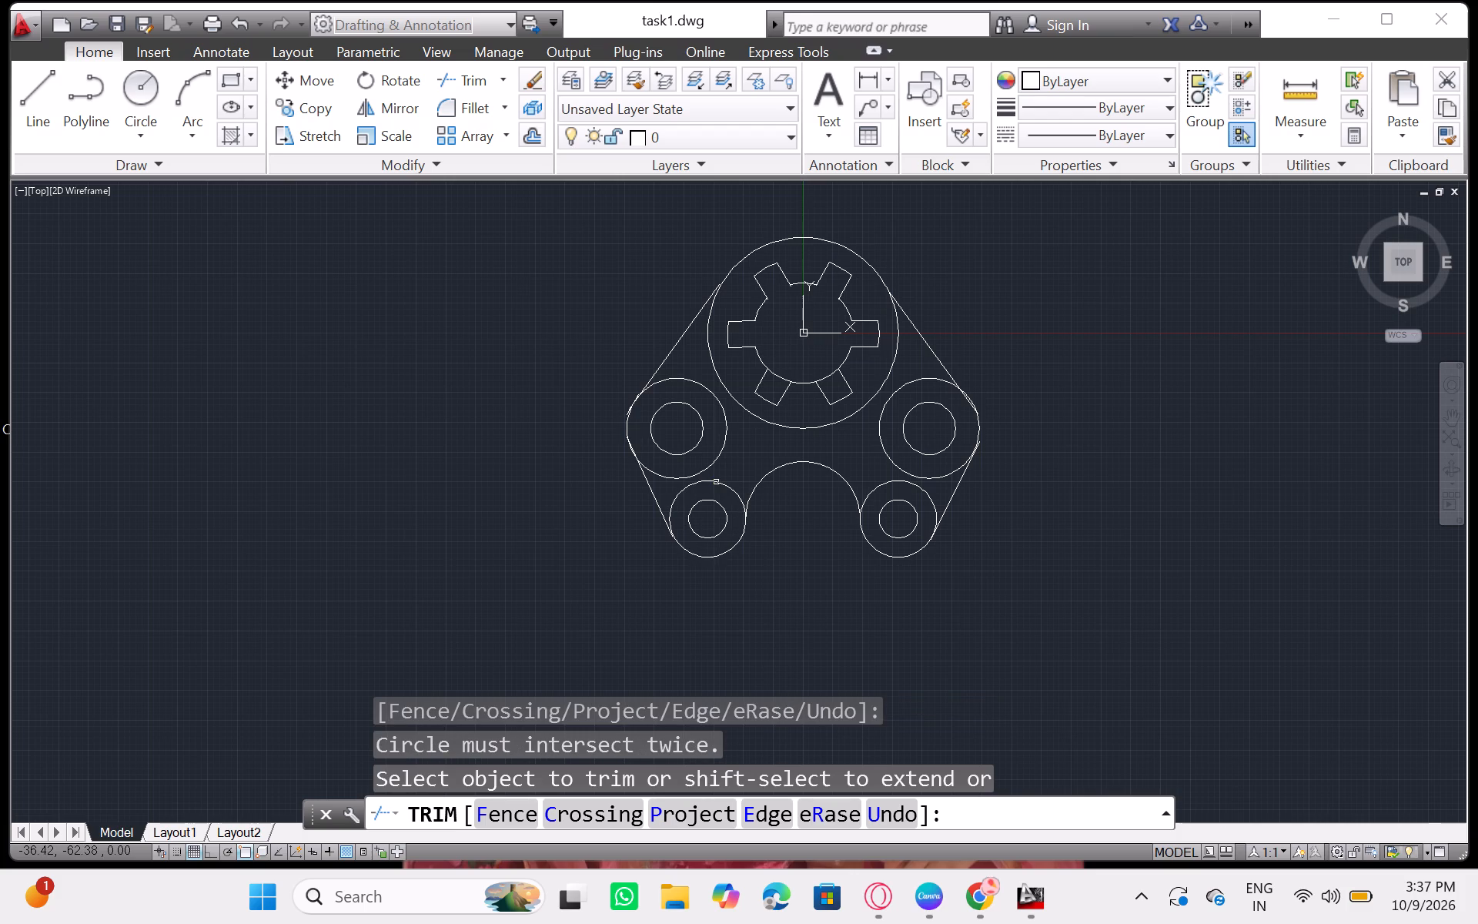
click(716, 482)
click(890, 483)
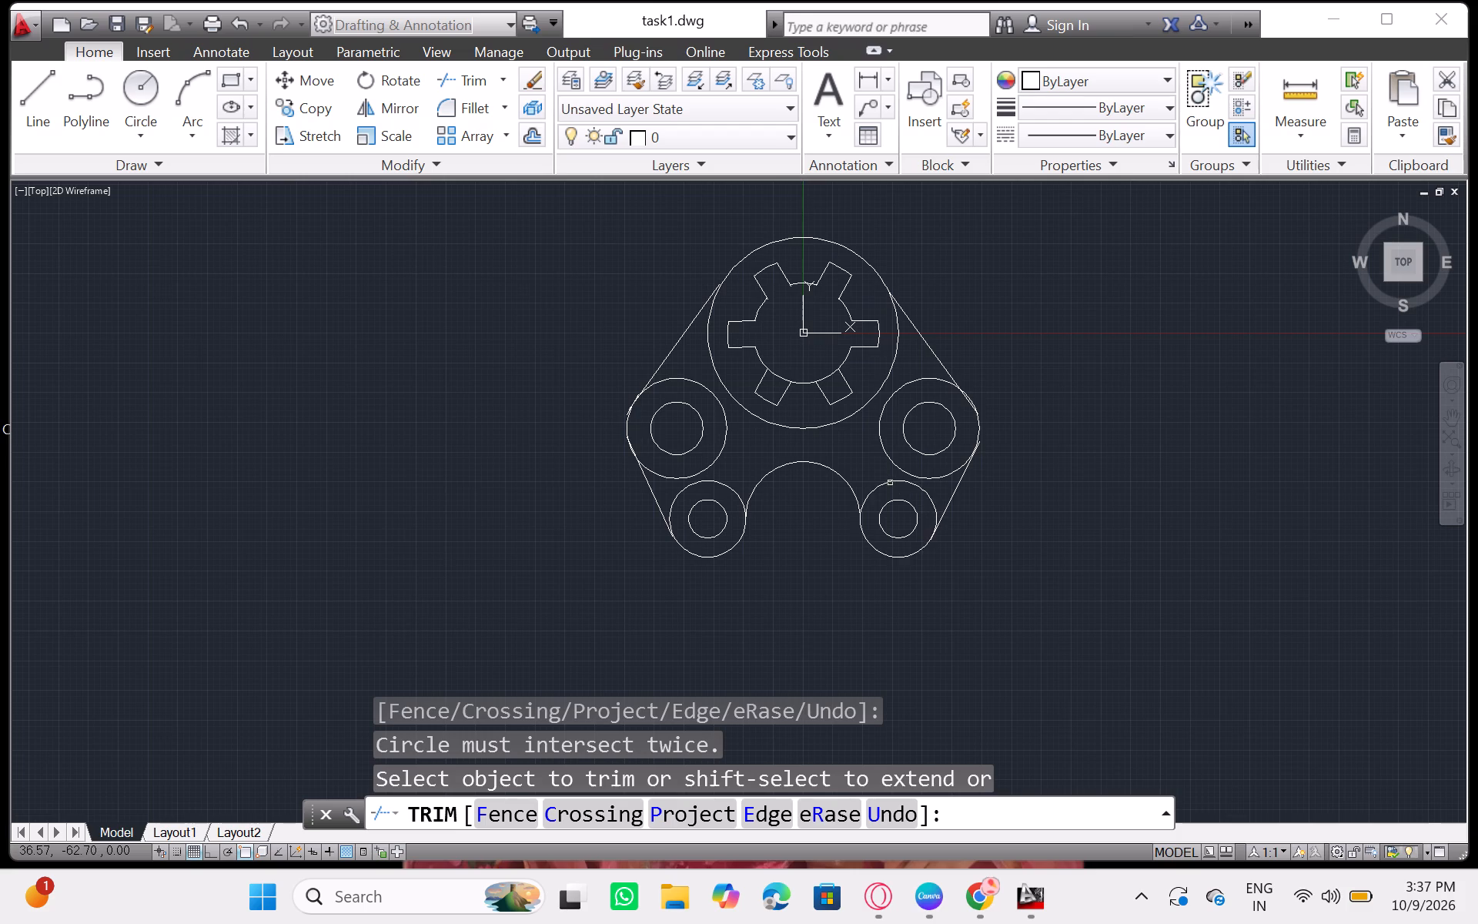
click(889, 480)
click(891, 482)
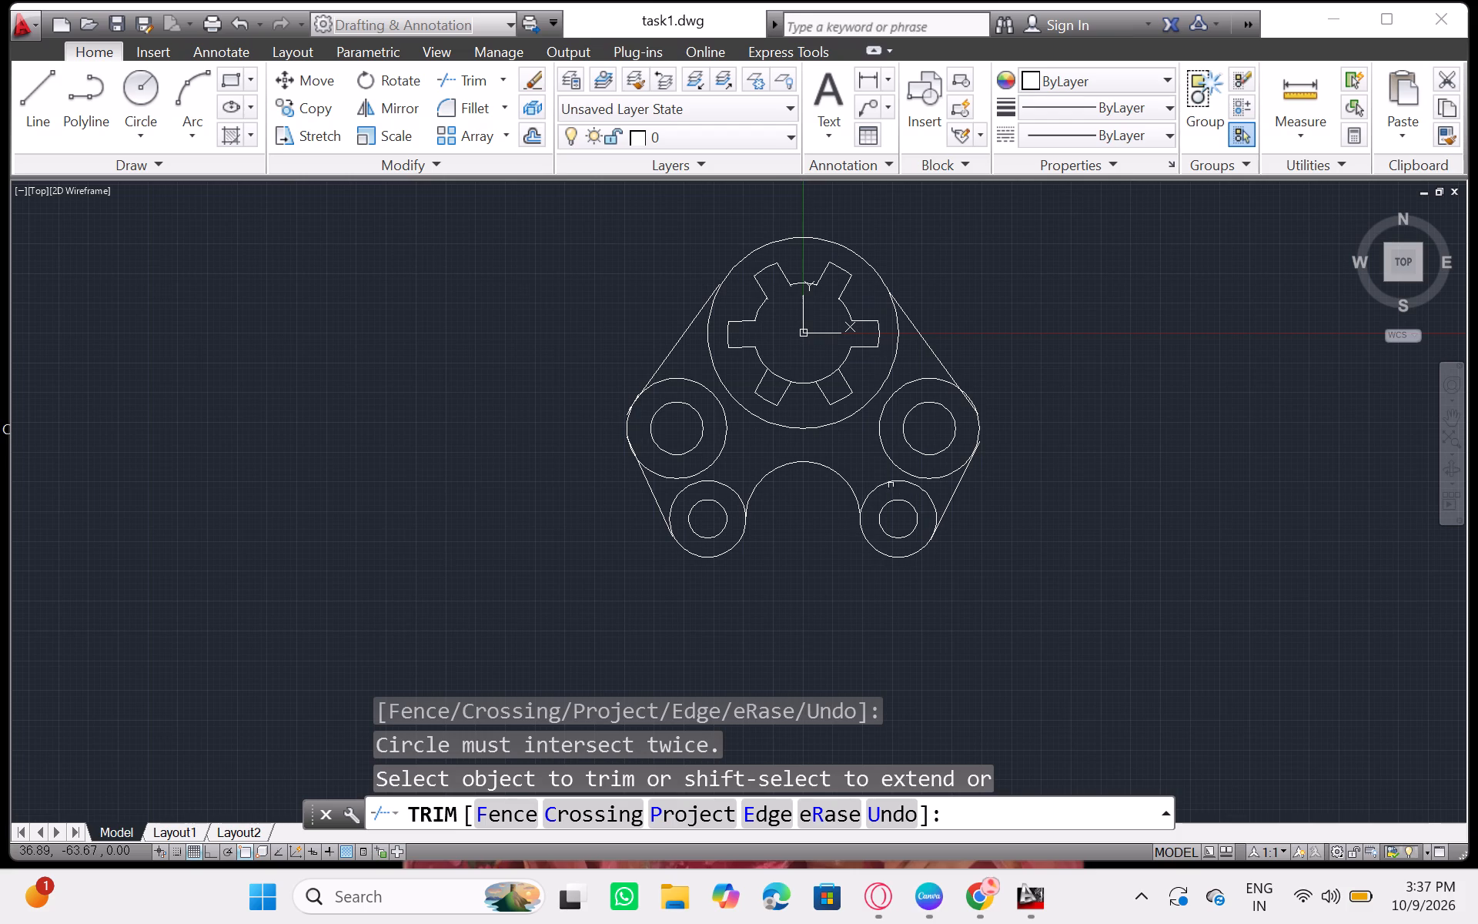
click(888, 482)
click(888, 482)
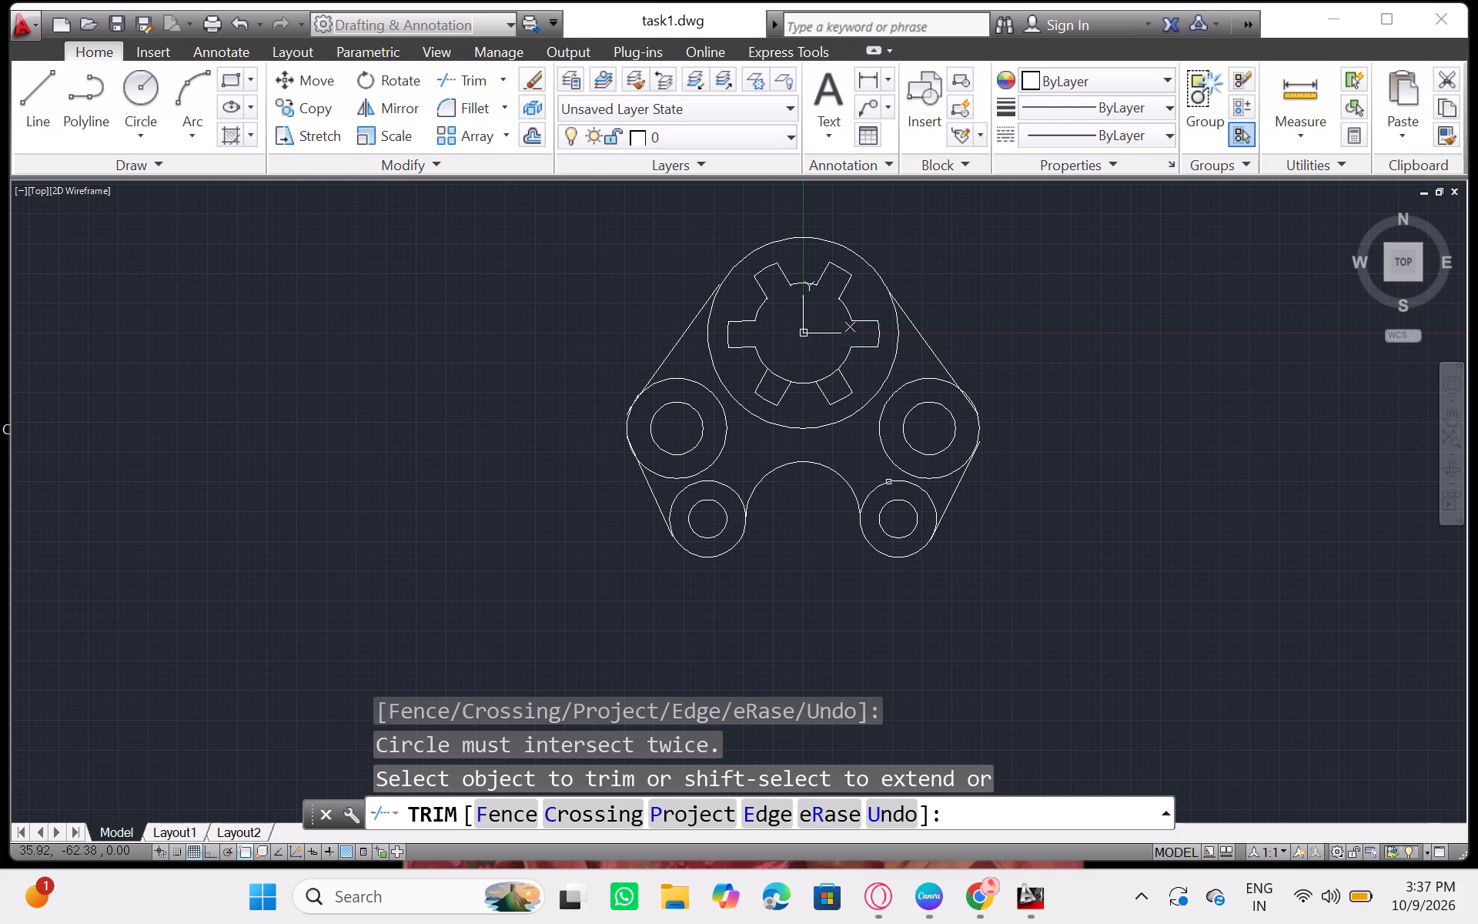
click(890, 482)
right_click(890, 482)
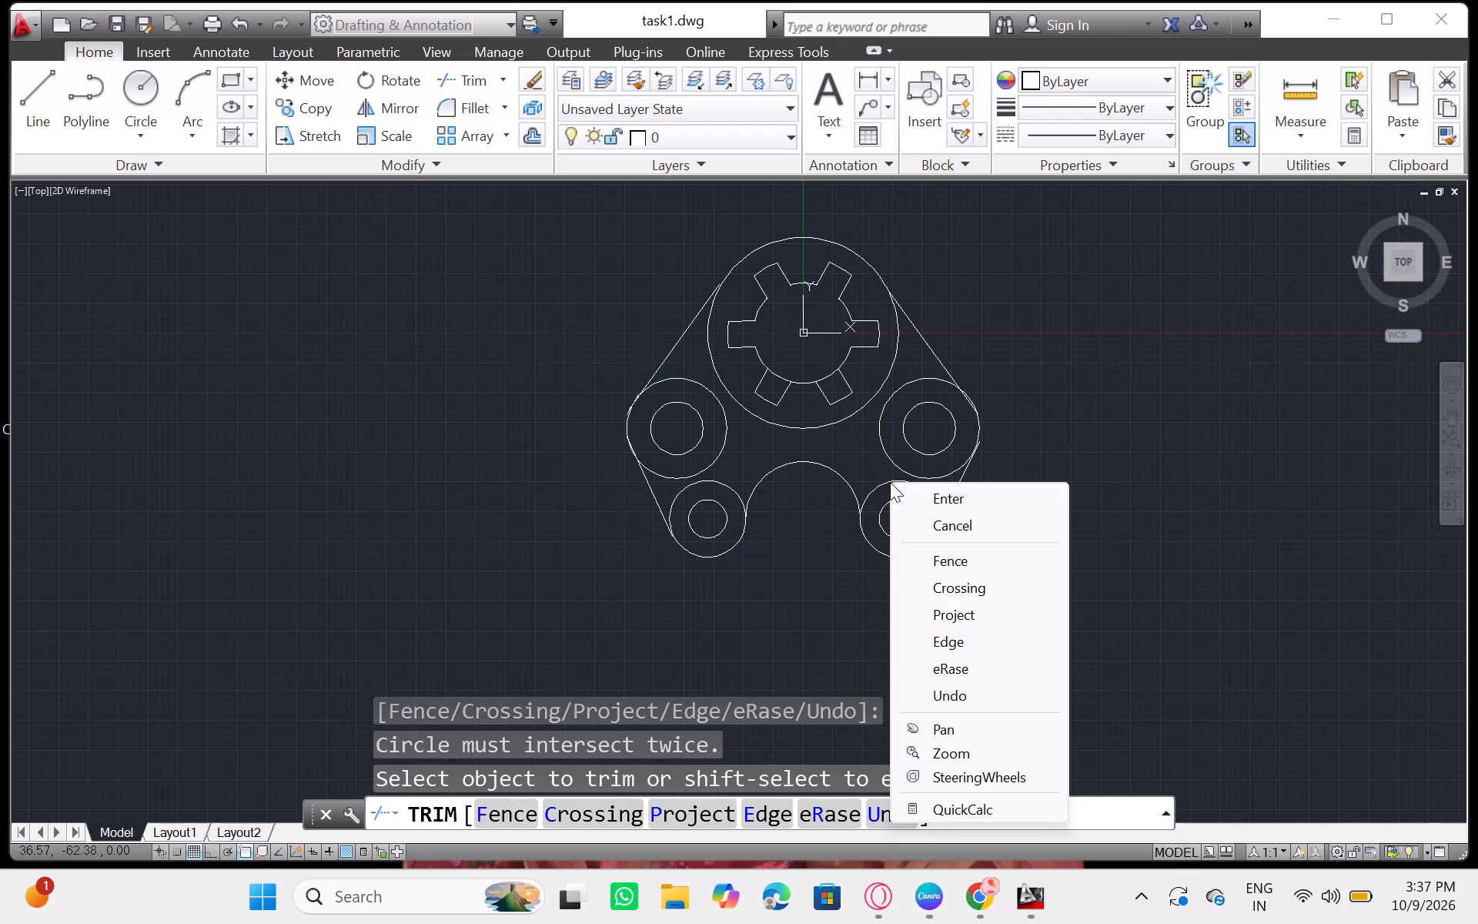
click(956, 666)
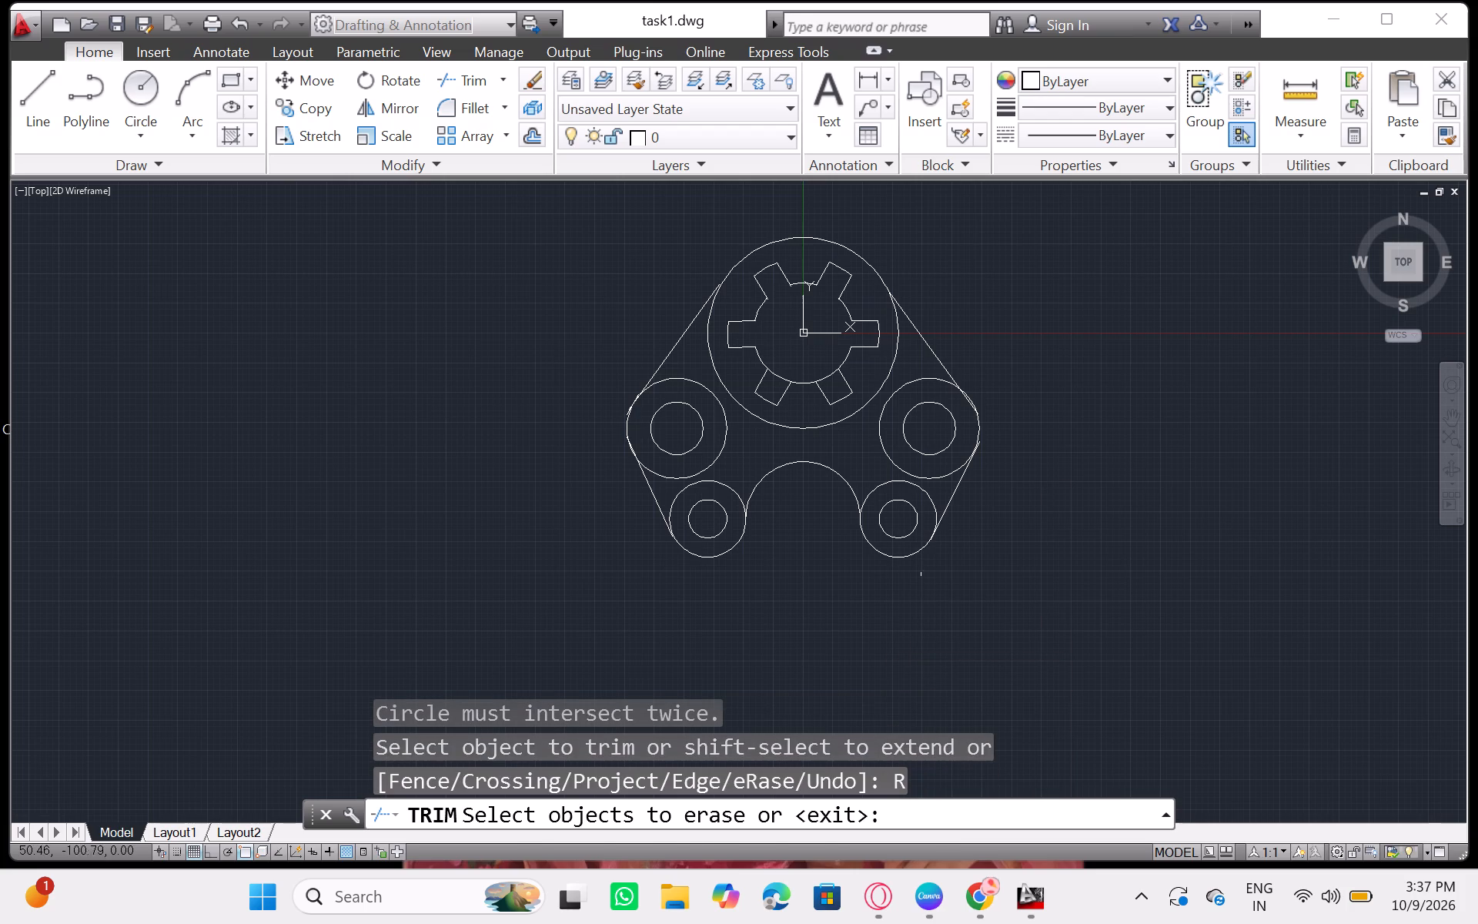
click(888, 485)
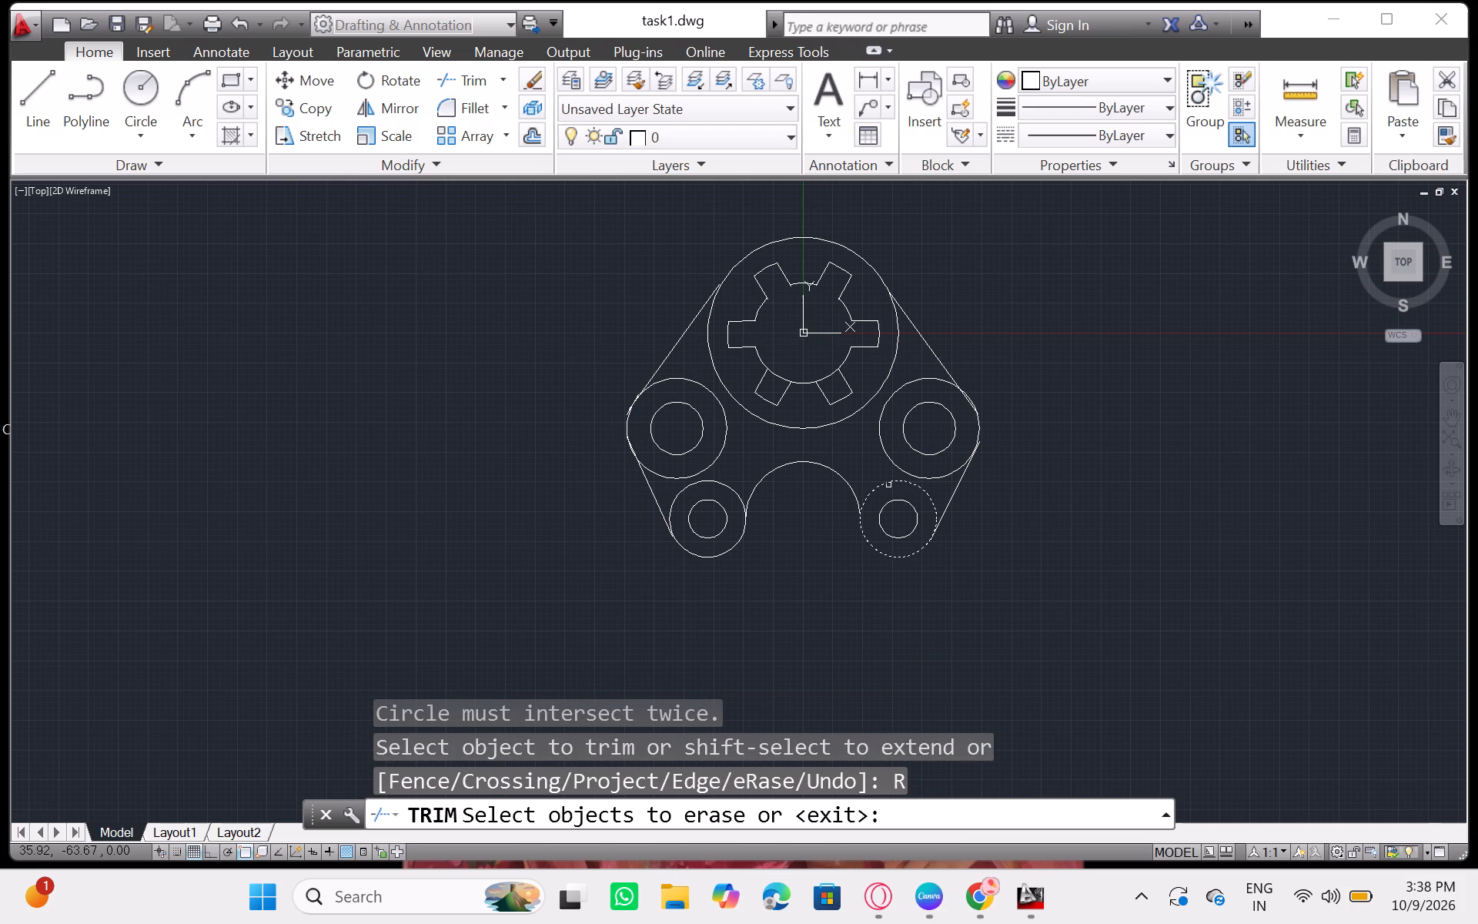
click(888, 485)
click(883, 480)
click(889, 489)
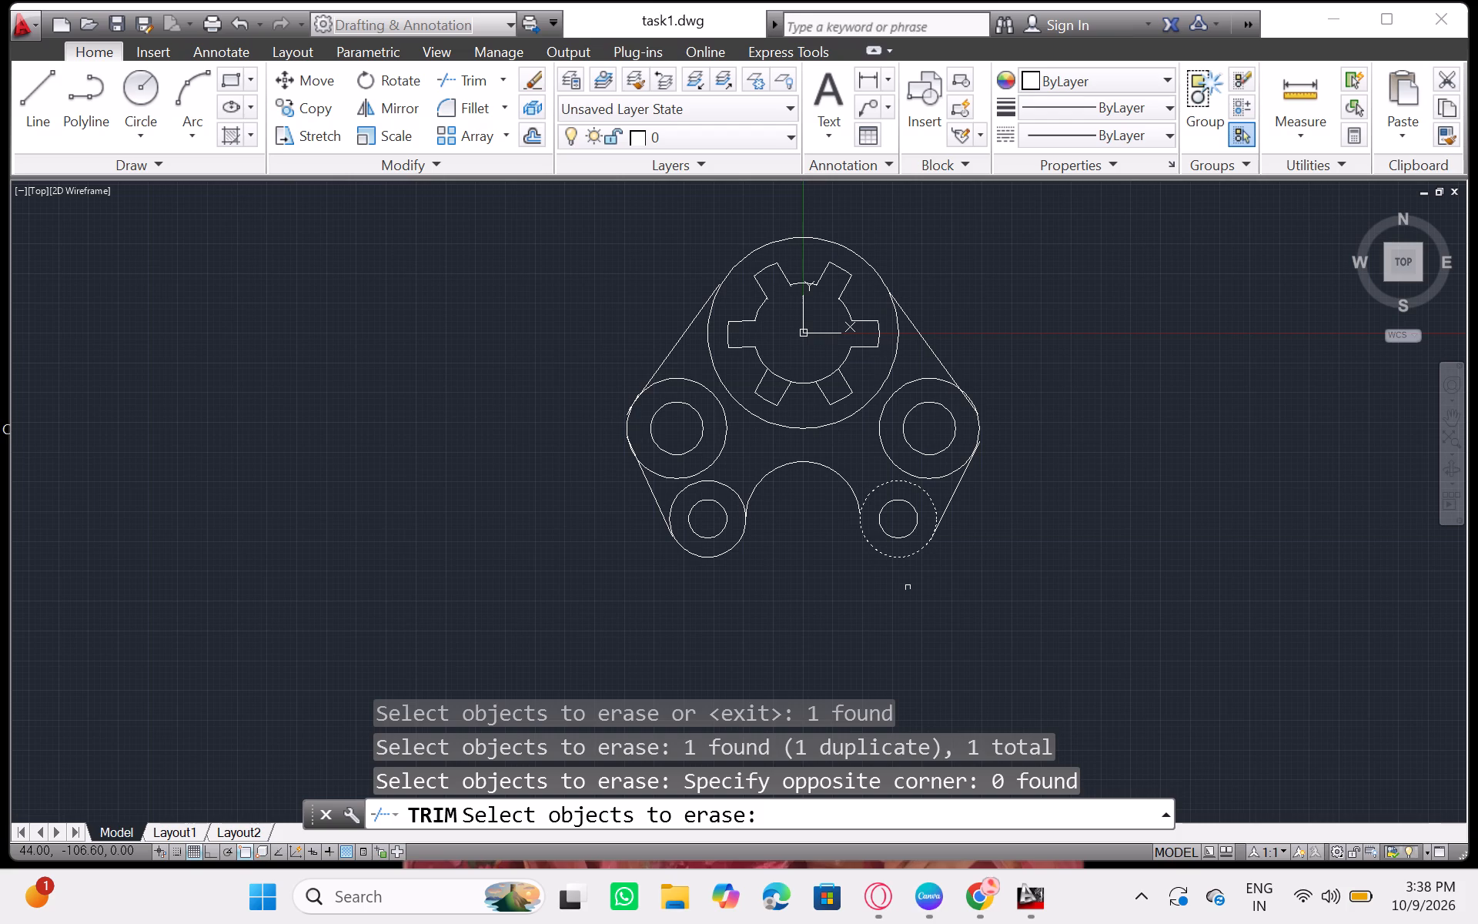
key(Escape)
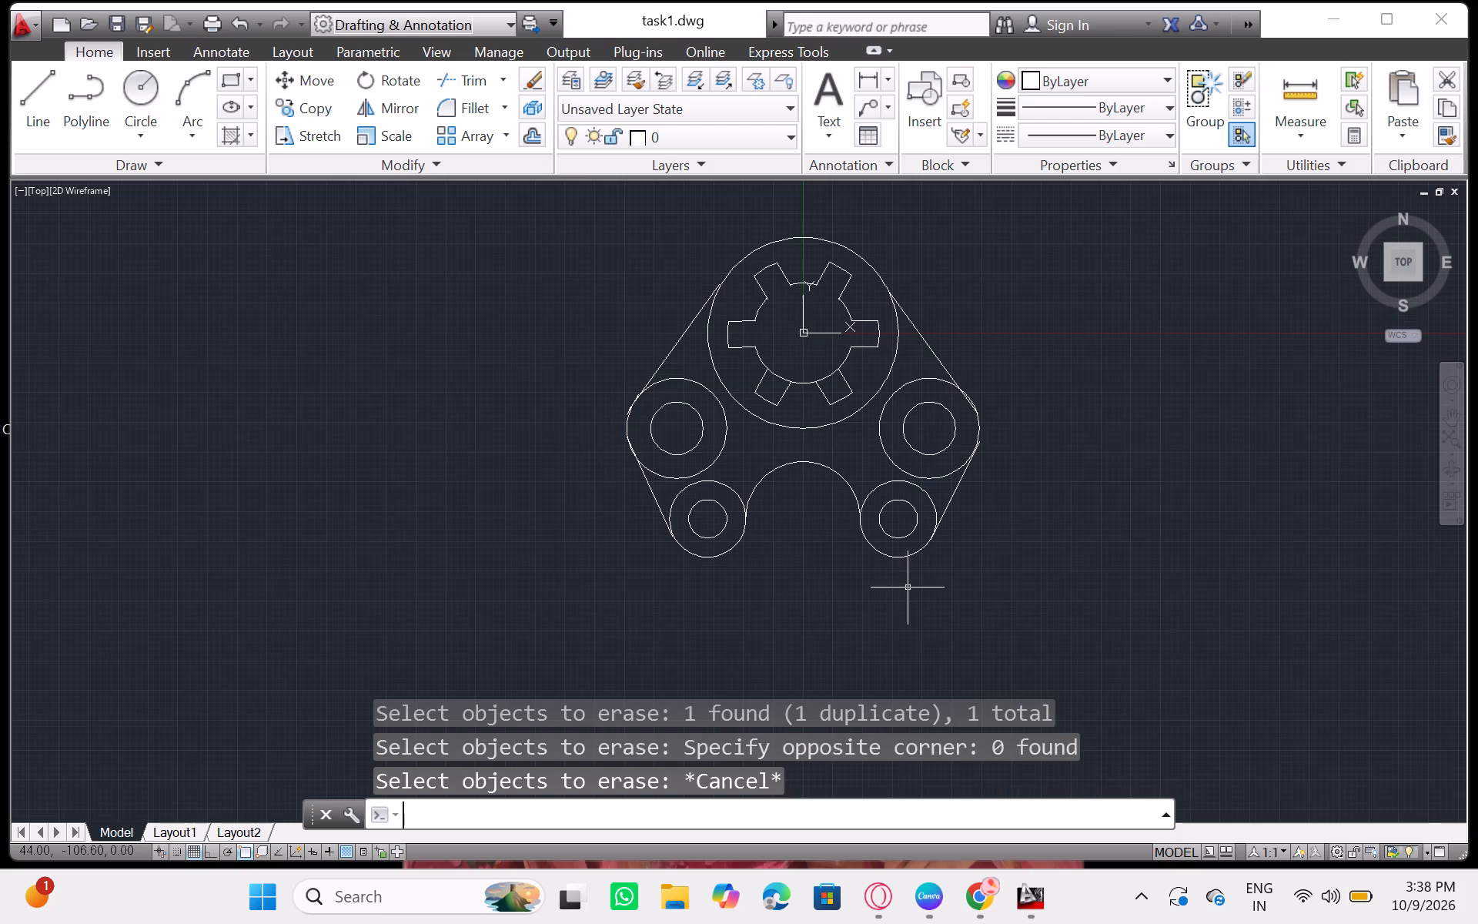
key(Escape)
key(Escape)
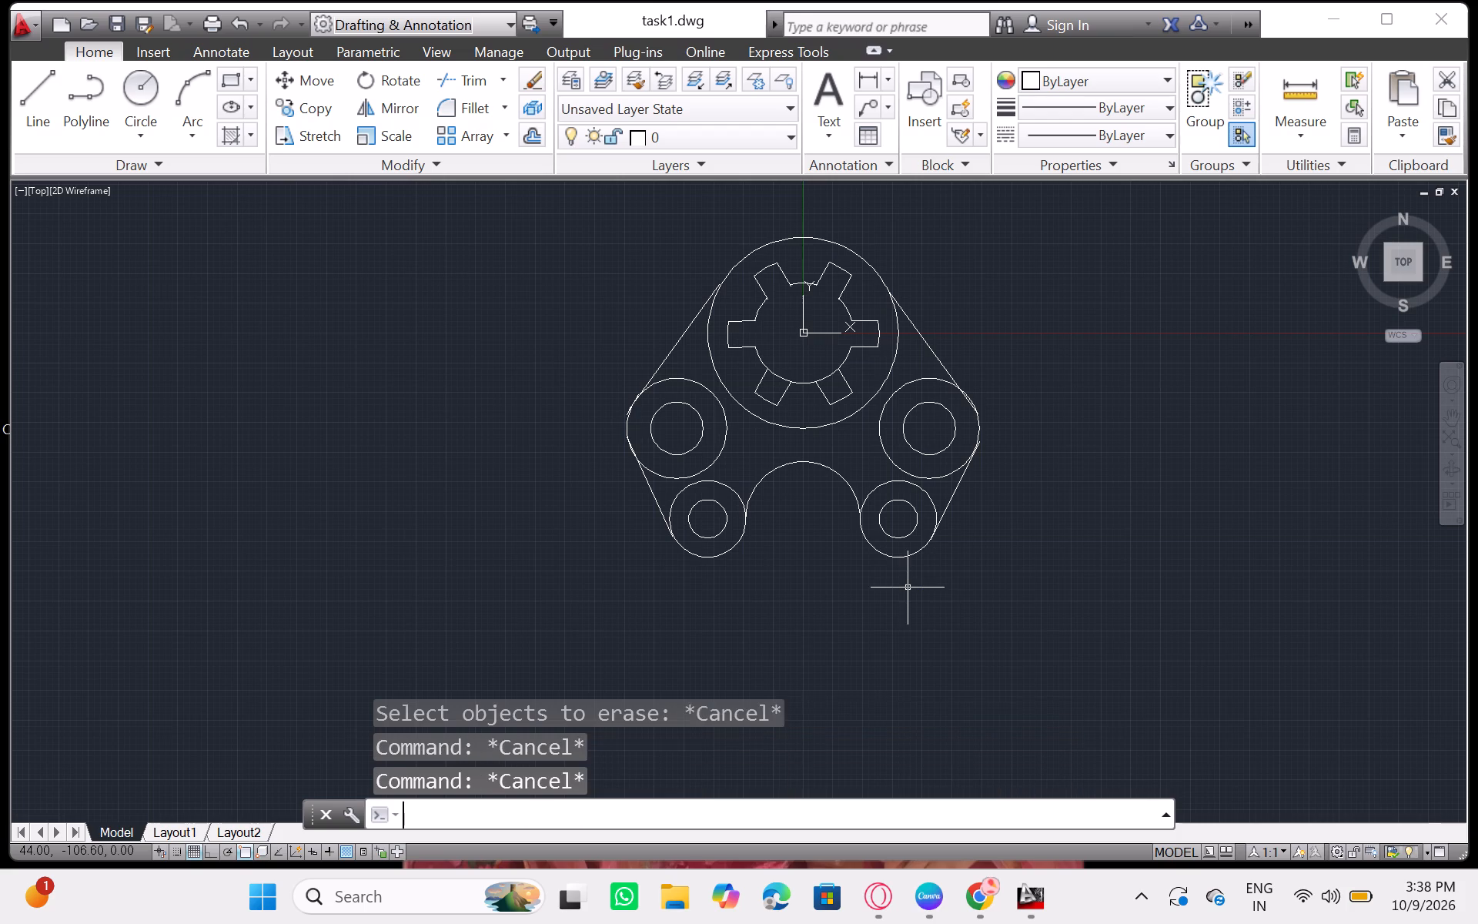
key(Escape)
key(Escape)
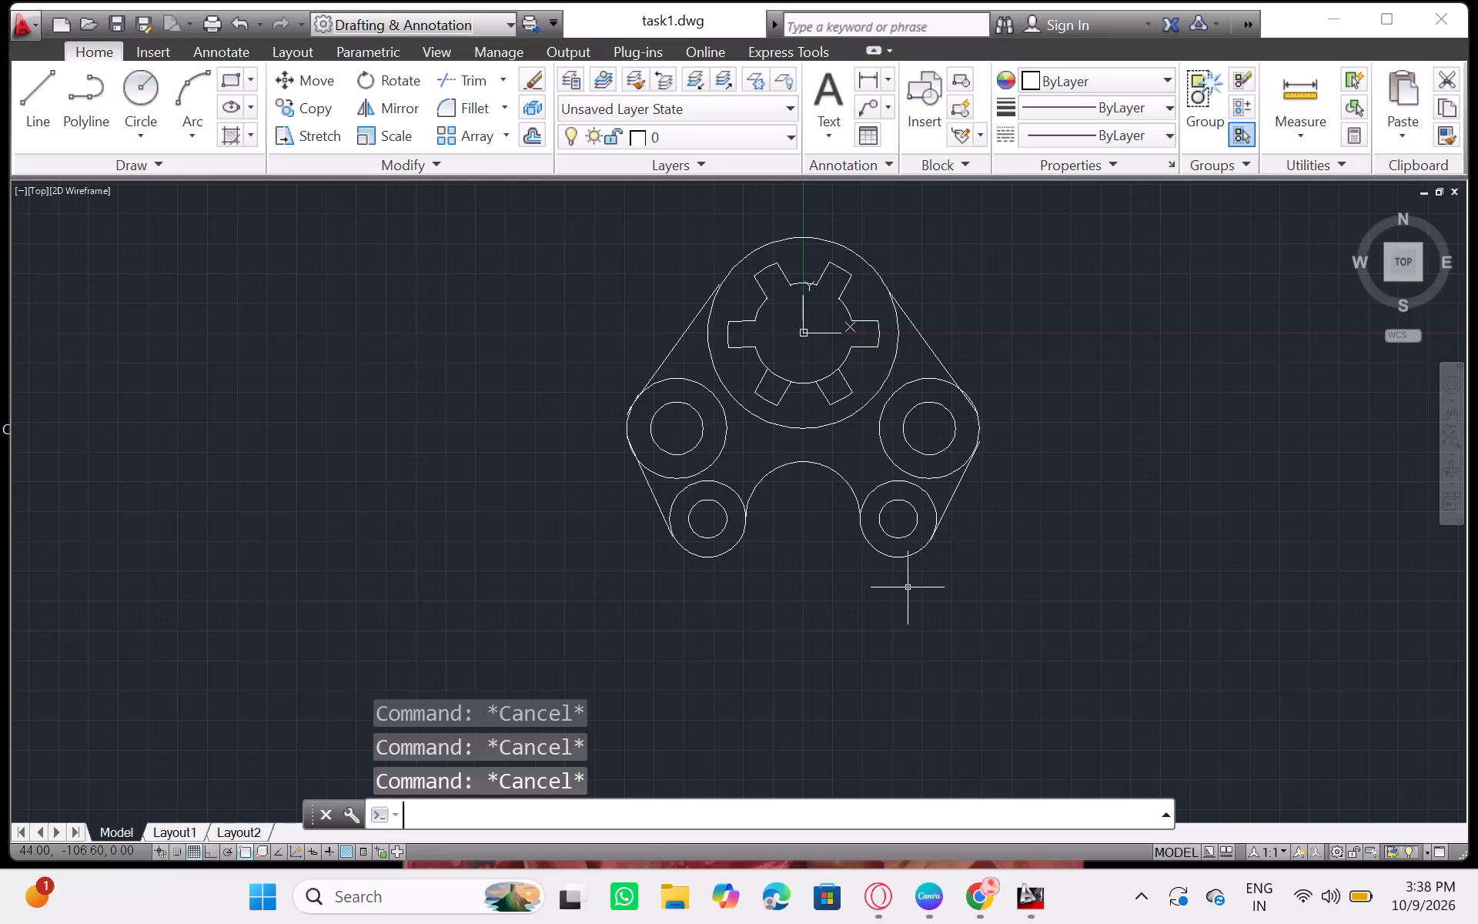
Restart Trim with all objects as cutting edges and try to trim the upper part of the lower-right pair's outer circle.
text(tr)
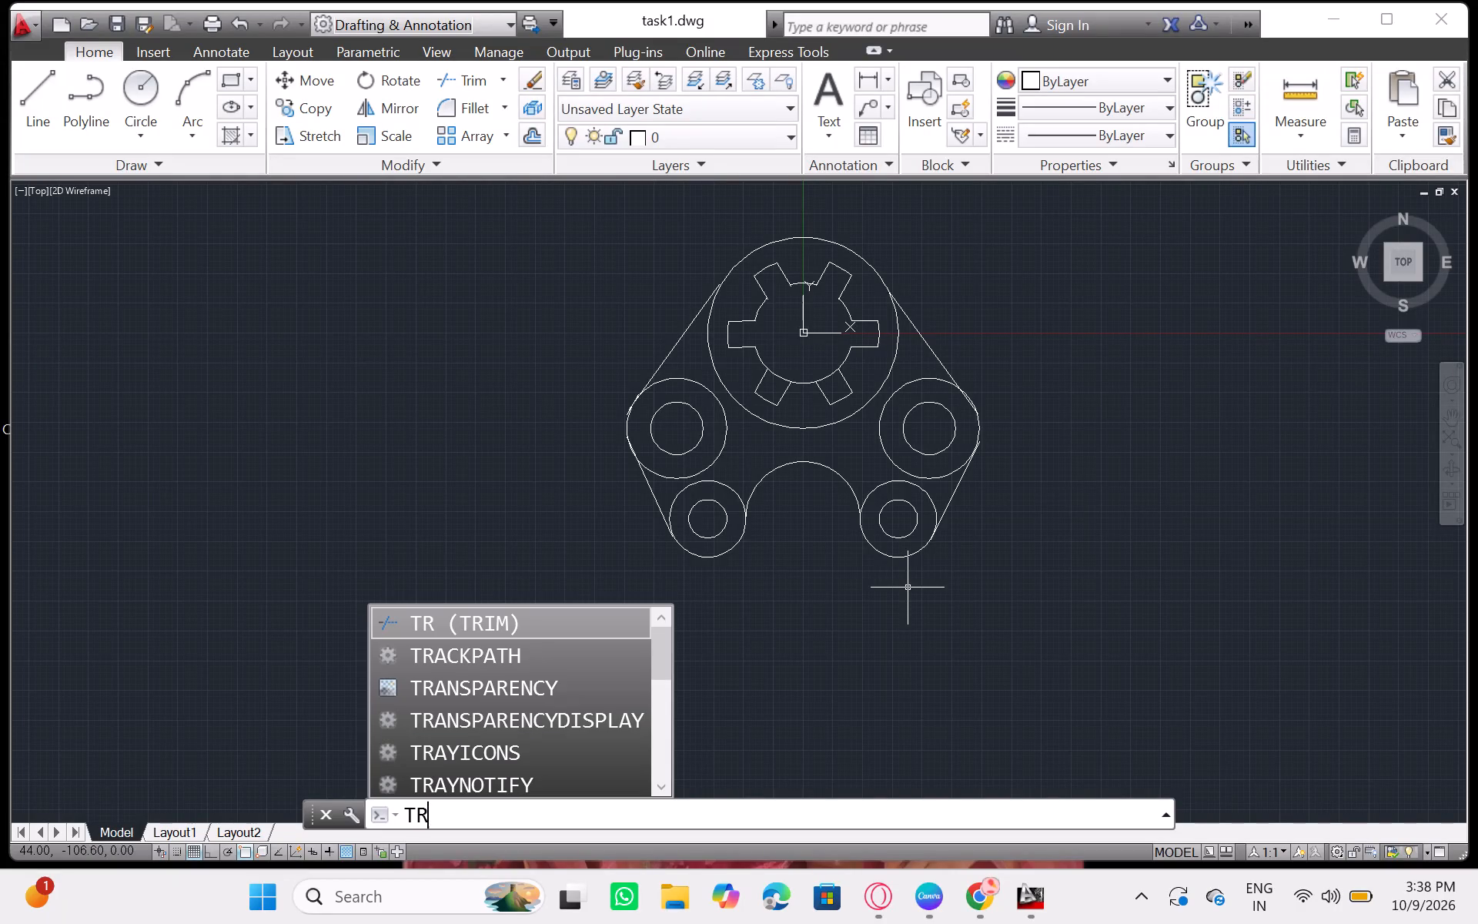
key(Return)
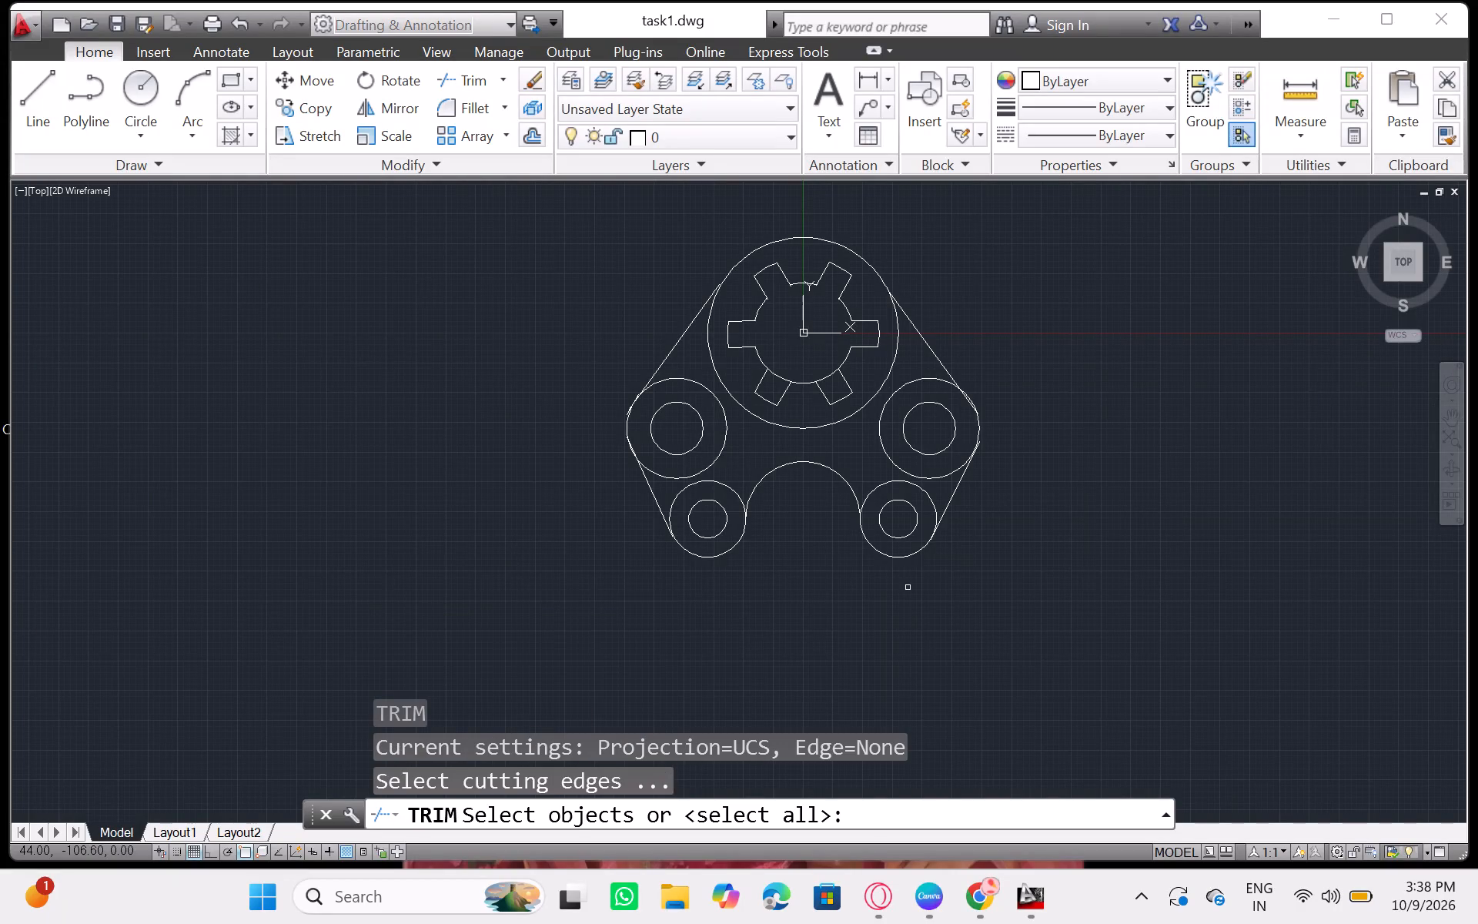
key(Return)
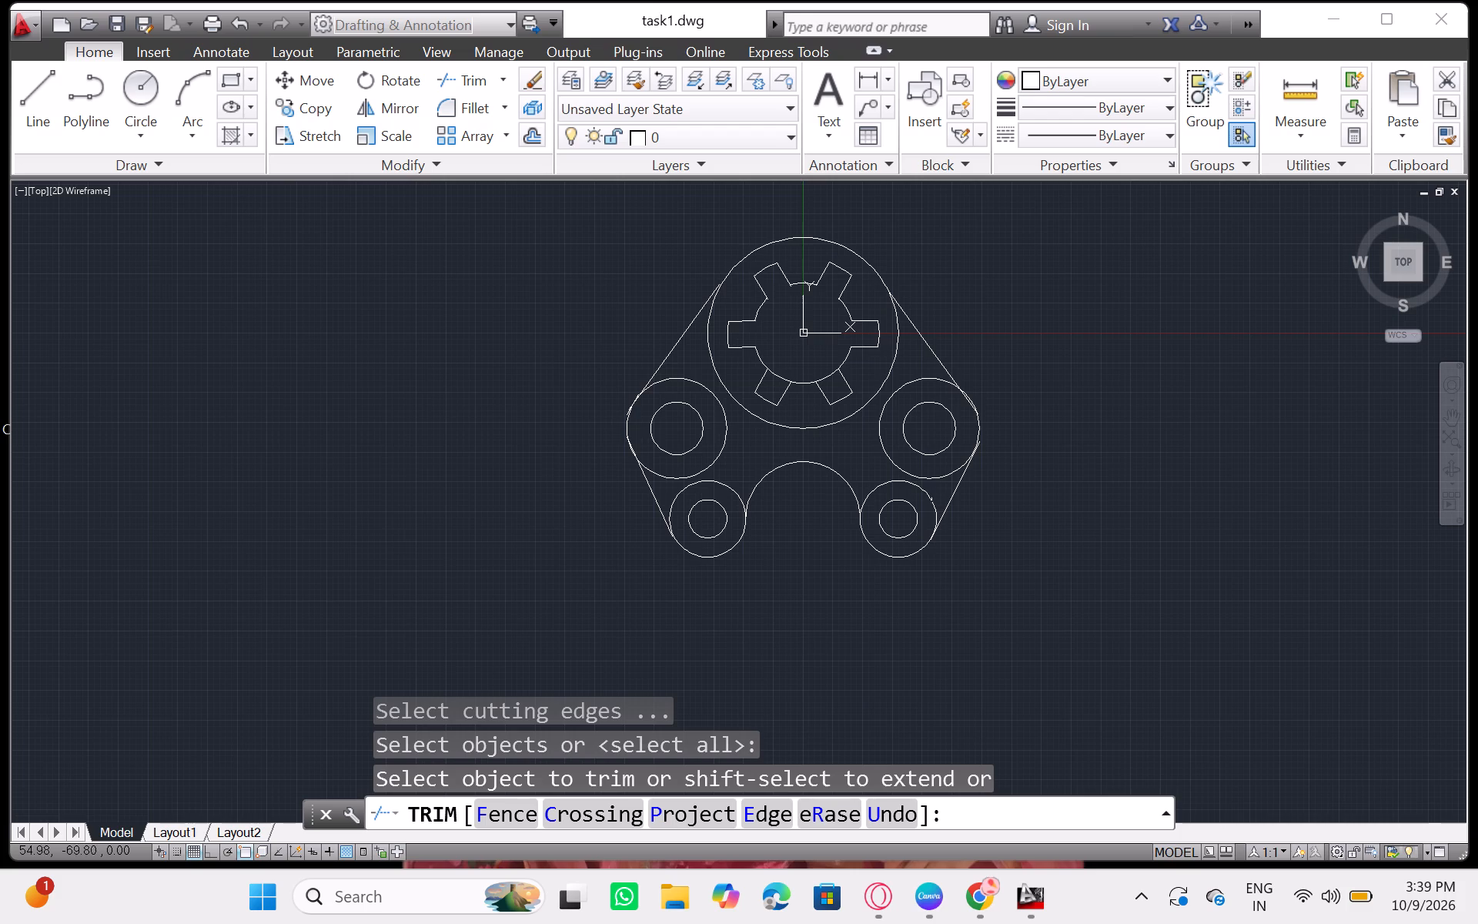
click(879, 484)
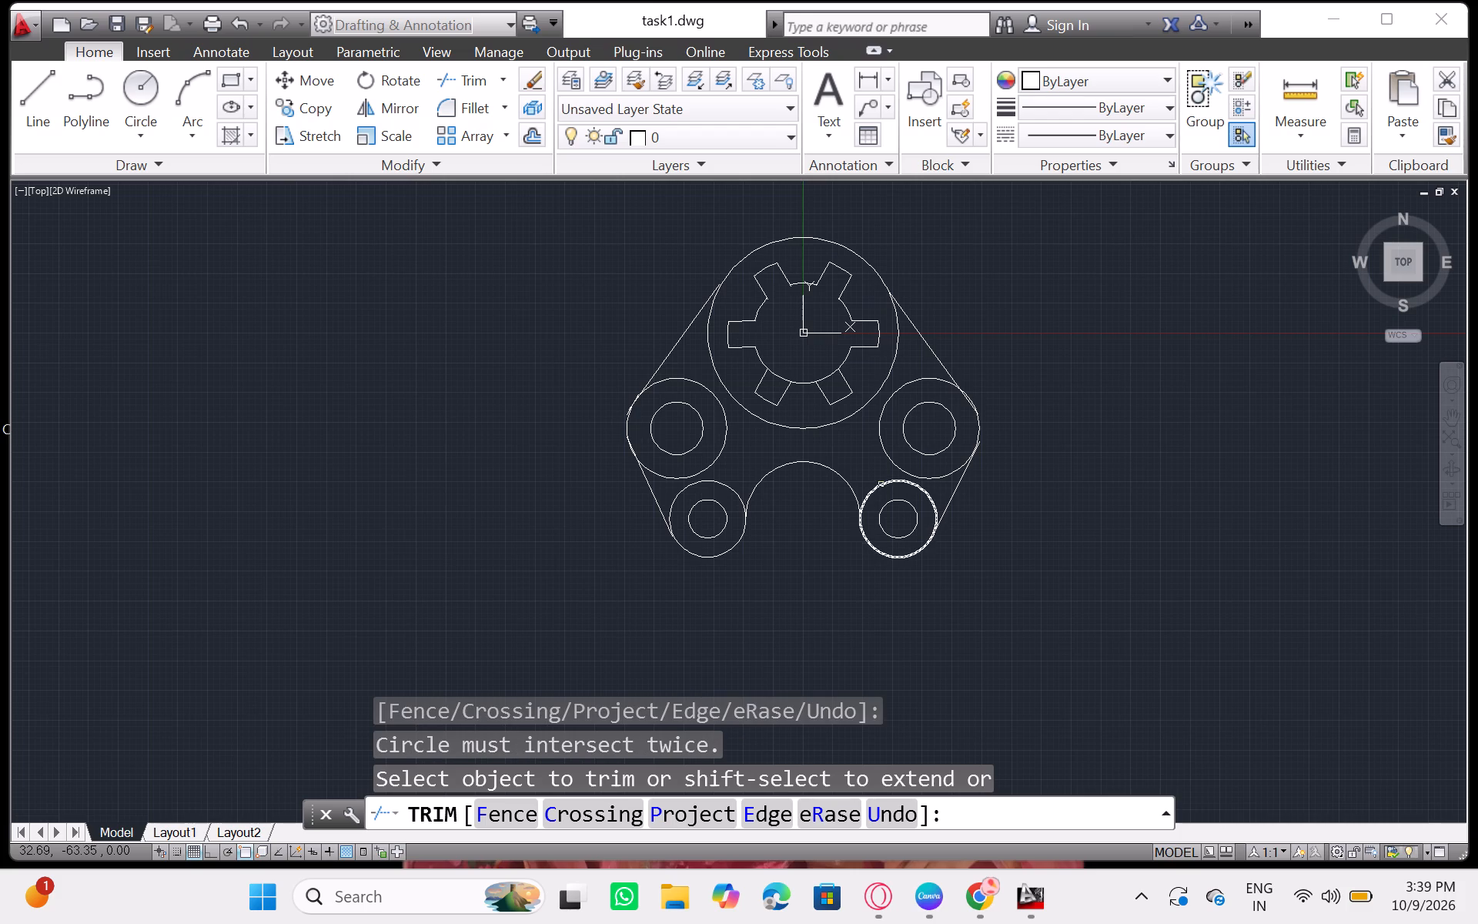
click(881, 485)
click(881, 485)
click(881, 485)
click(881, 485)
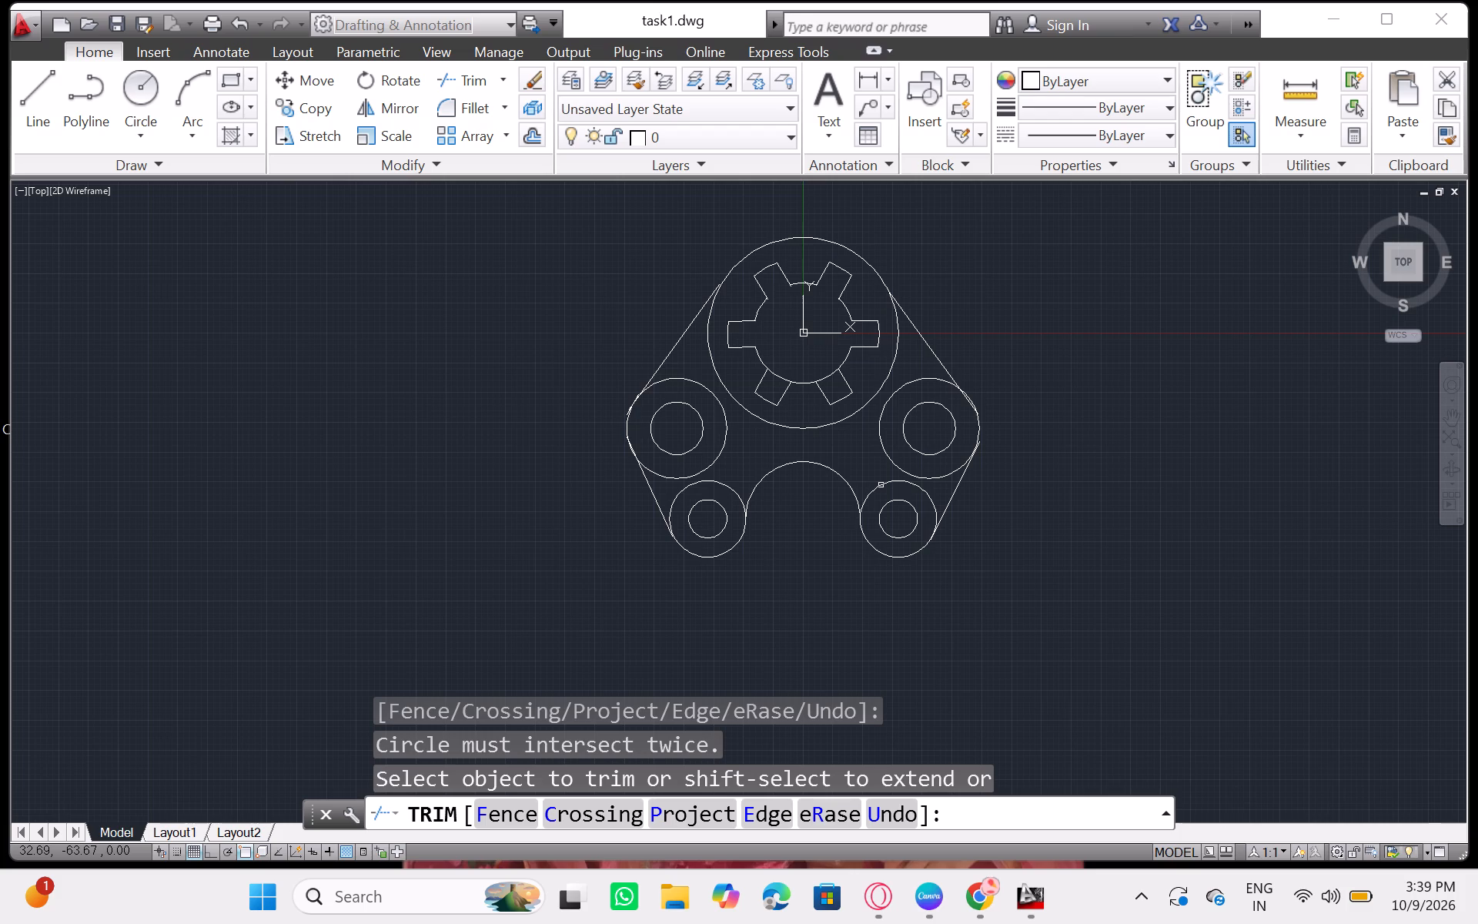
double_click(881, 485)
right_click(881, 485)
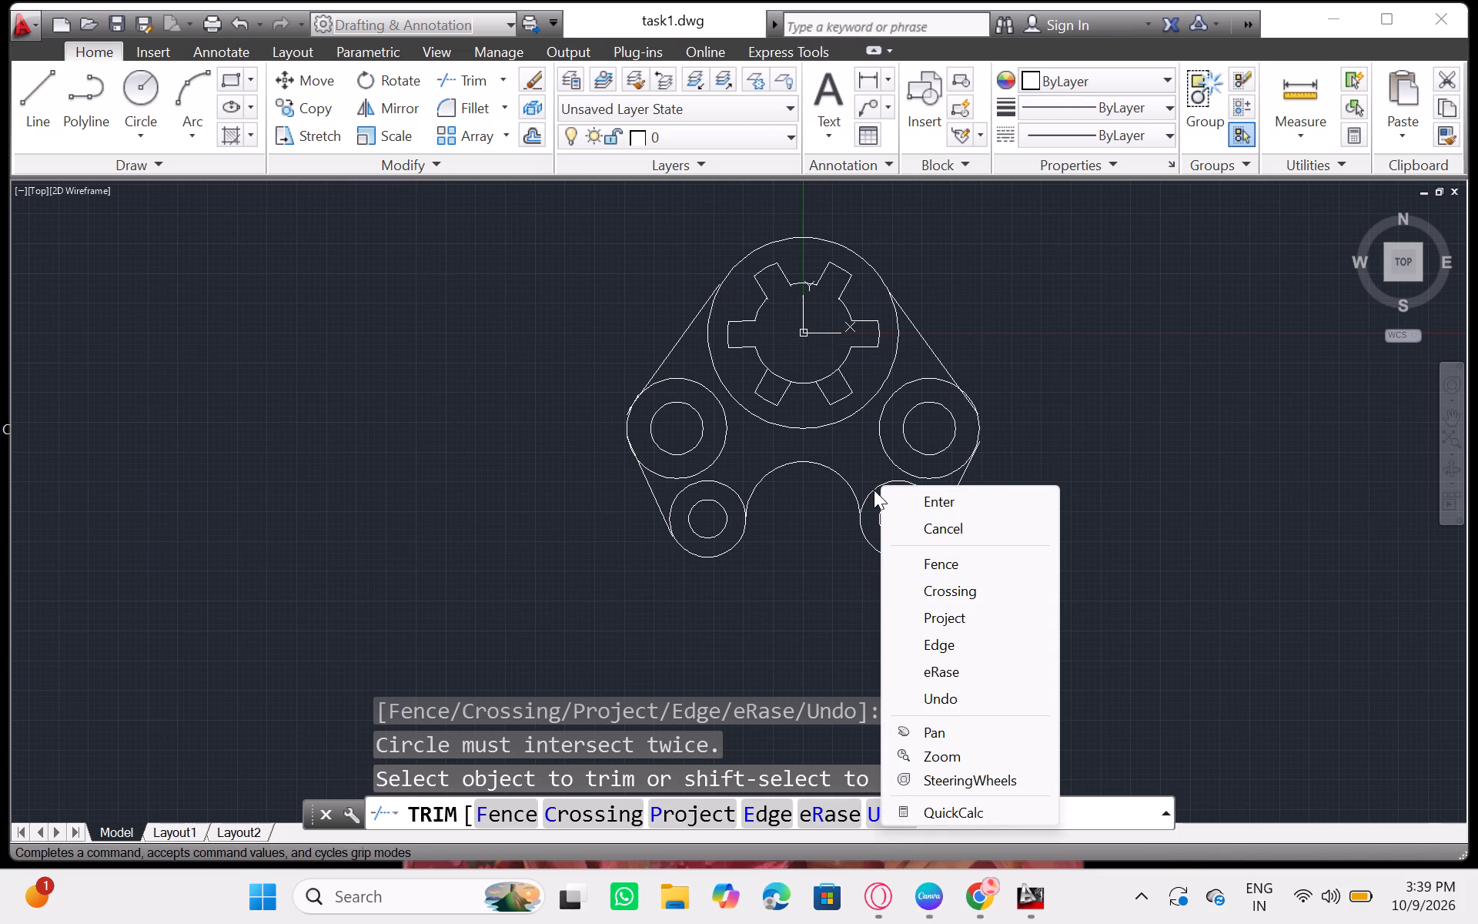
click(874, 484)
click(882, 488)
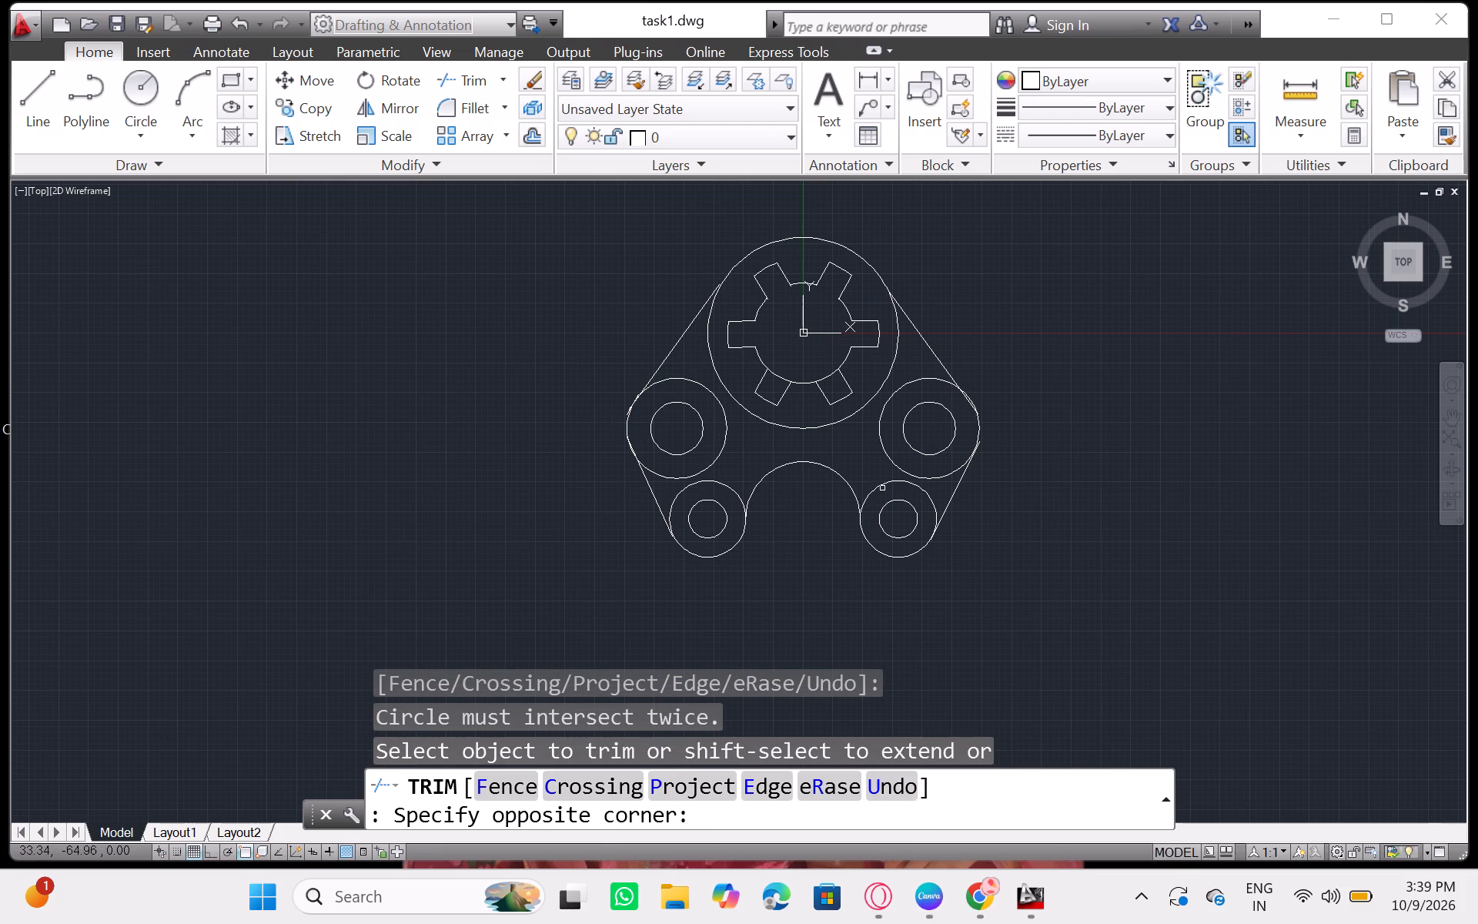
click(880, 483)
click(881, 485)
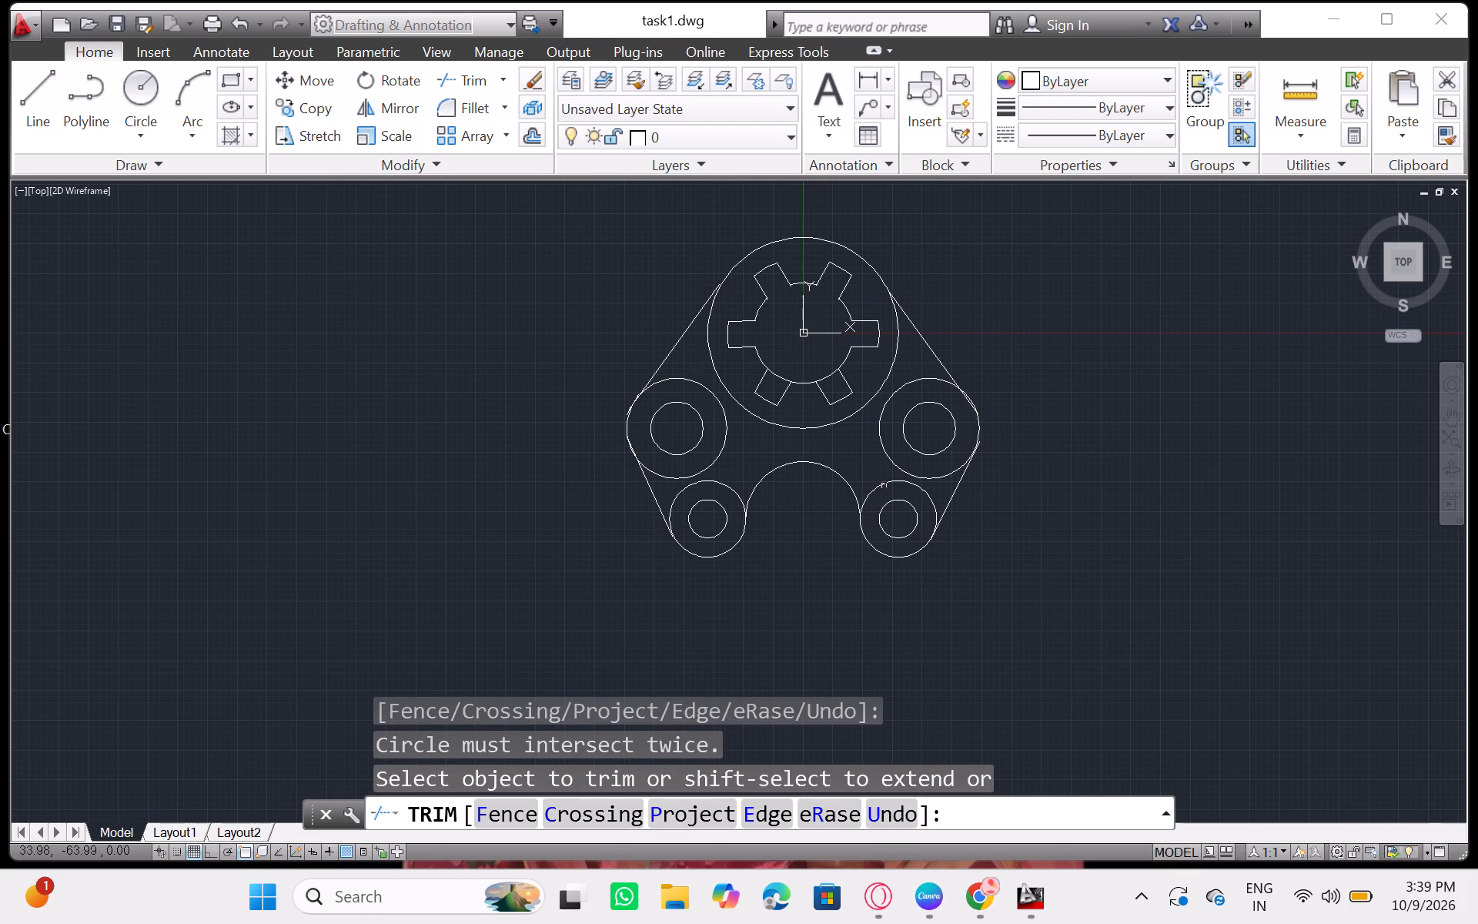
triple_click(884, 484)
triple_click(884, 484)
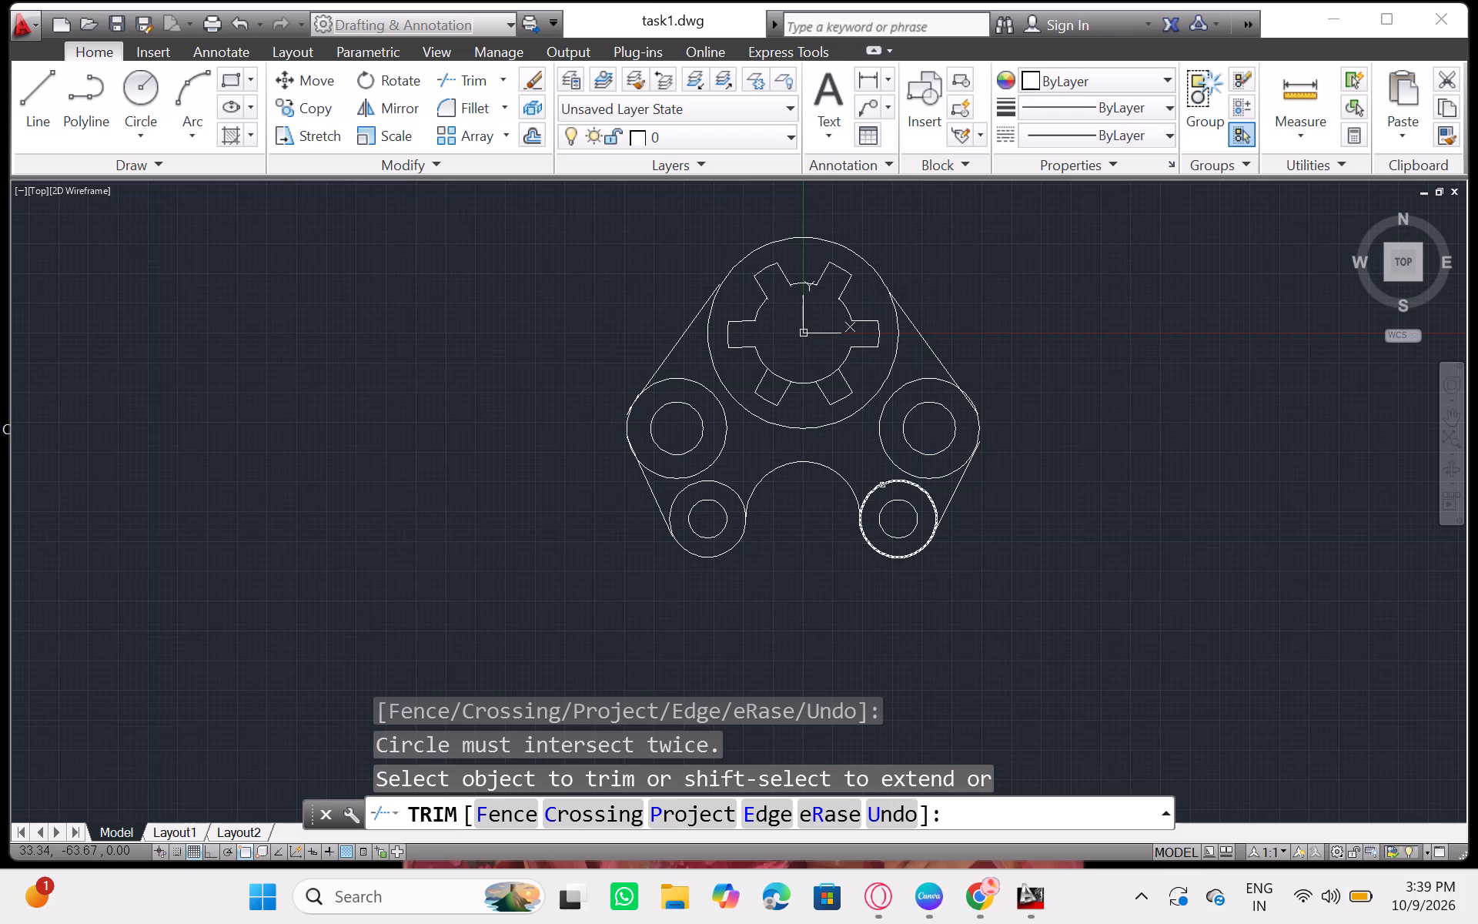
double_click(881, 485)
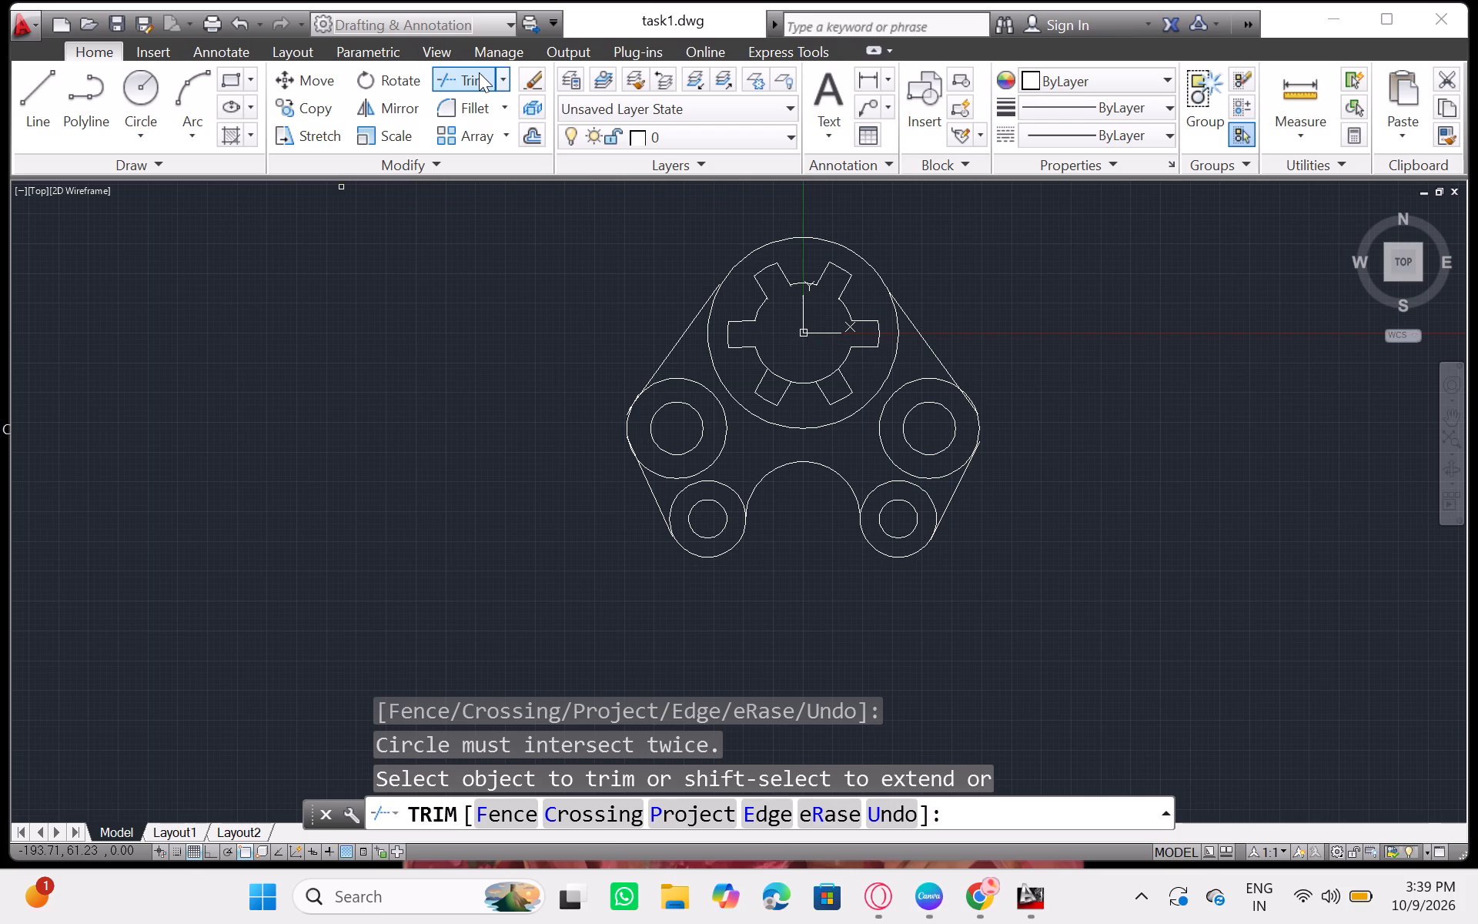
Restart Trim using the outer circles of the lower-right and lower-left pairs as cutting edges.
click(482, 72)
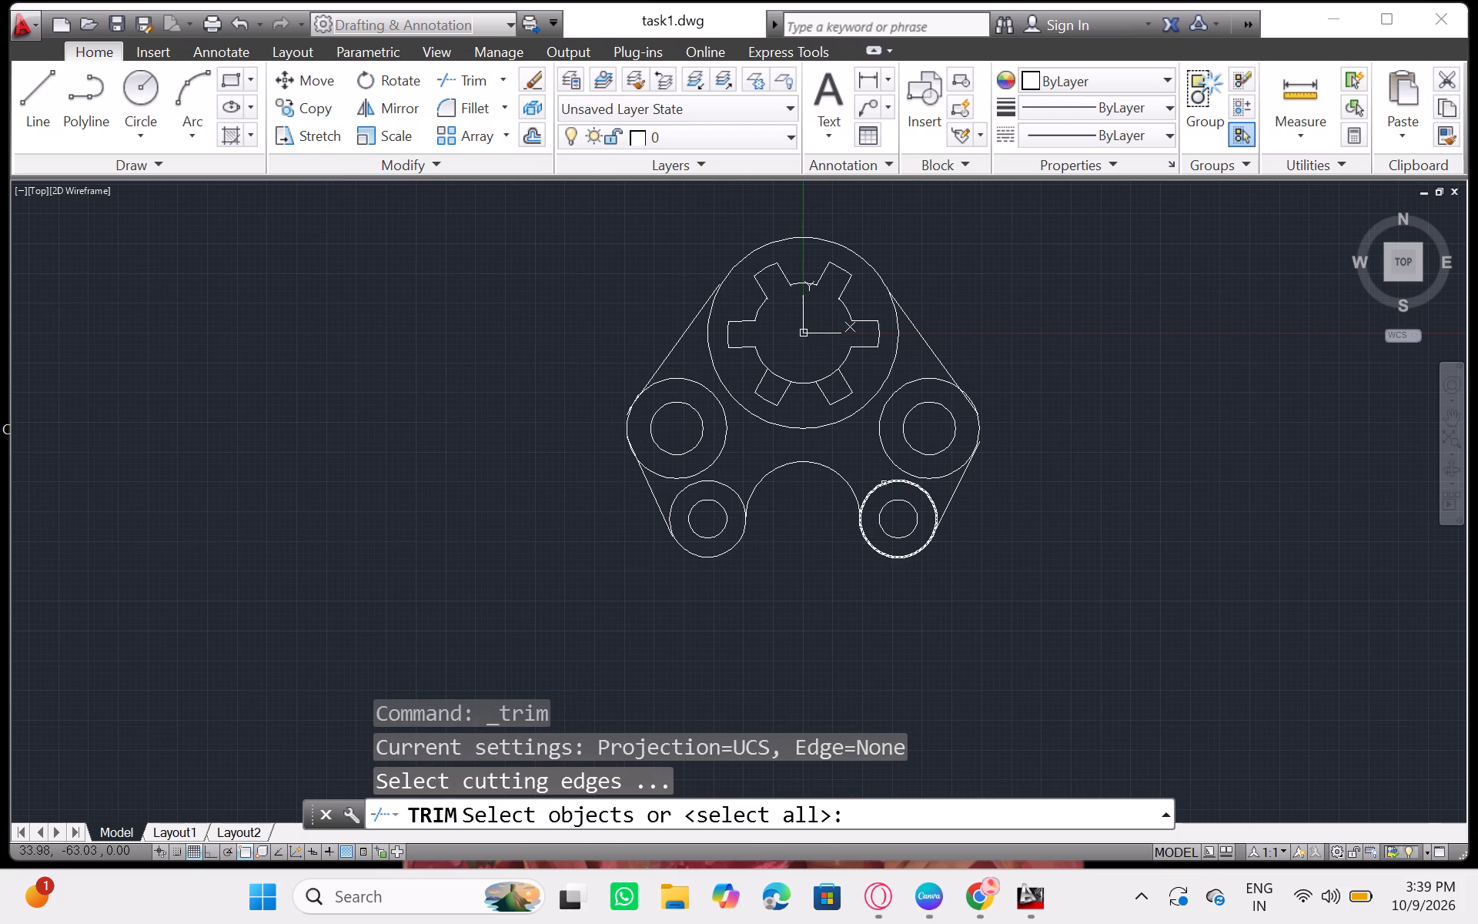
click(885, 482)
click(885, 482)
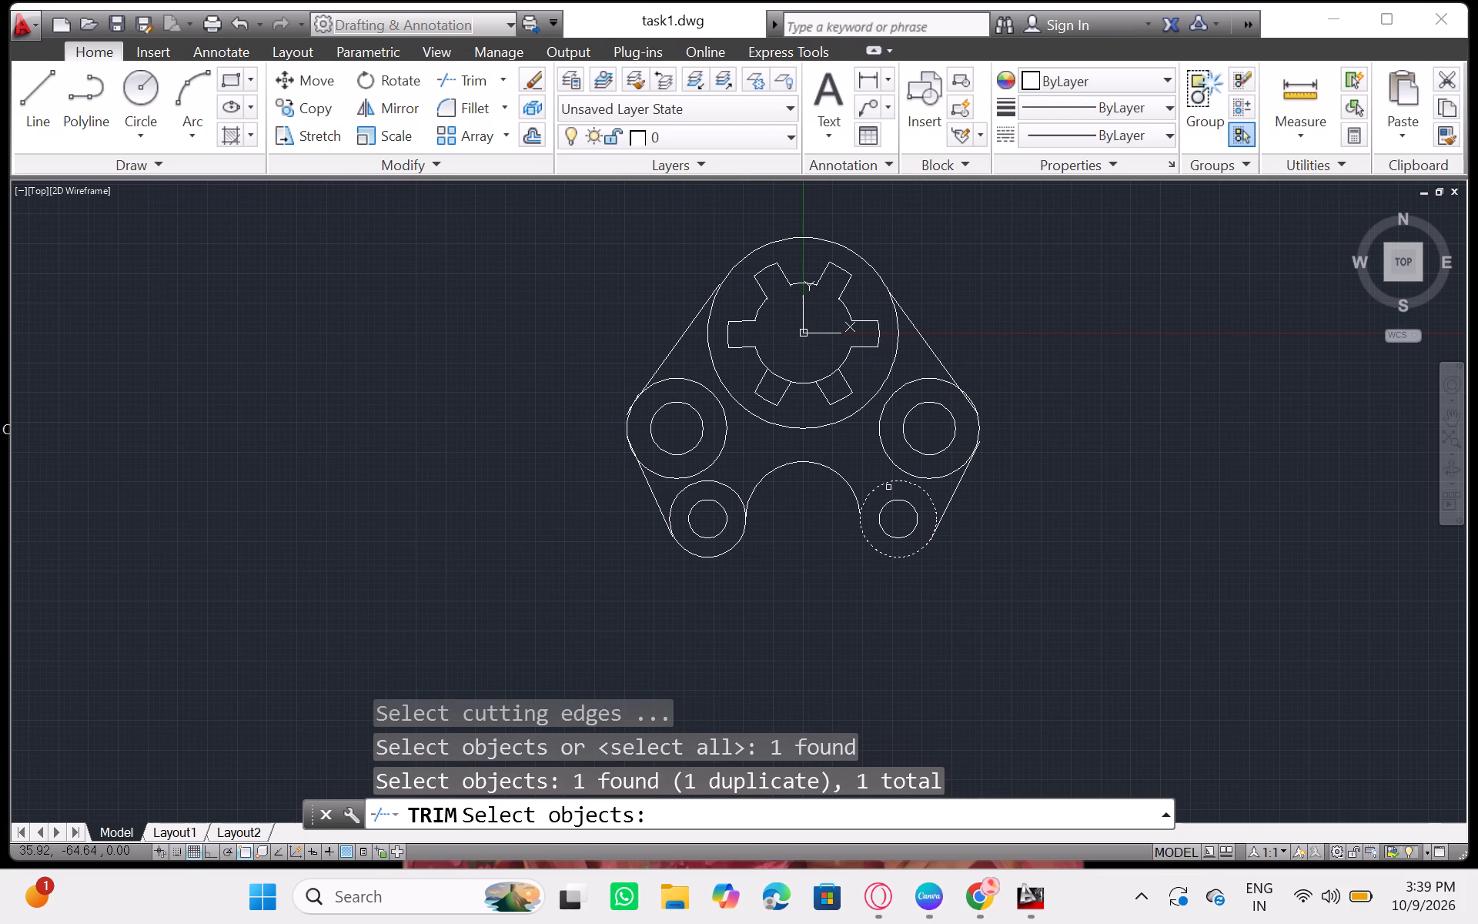
click(888, 487)
click(879, 480)
click(889, 489)
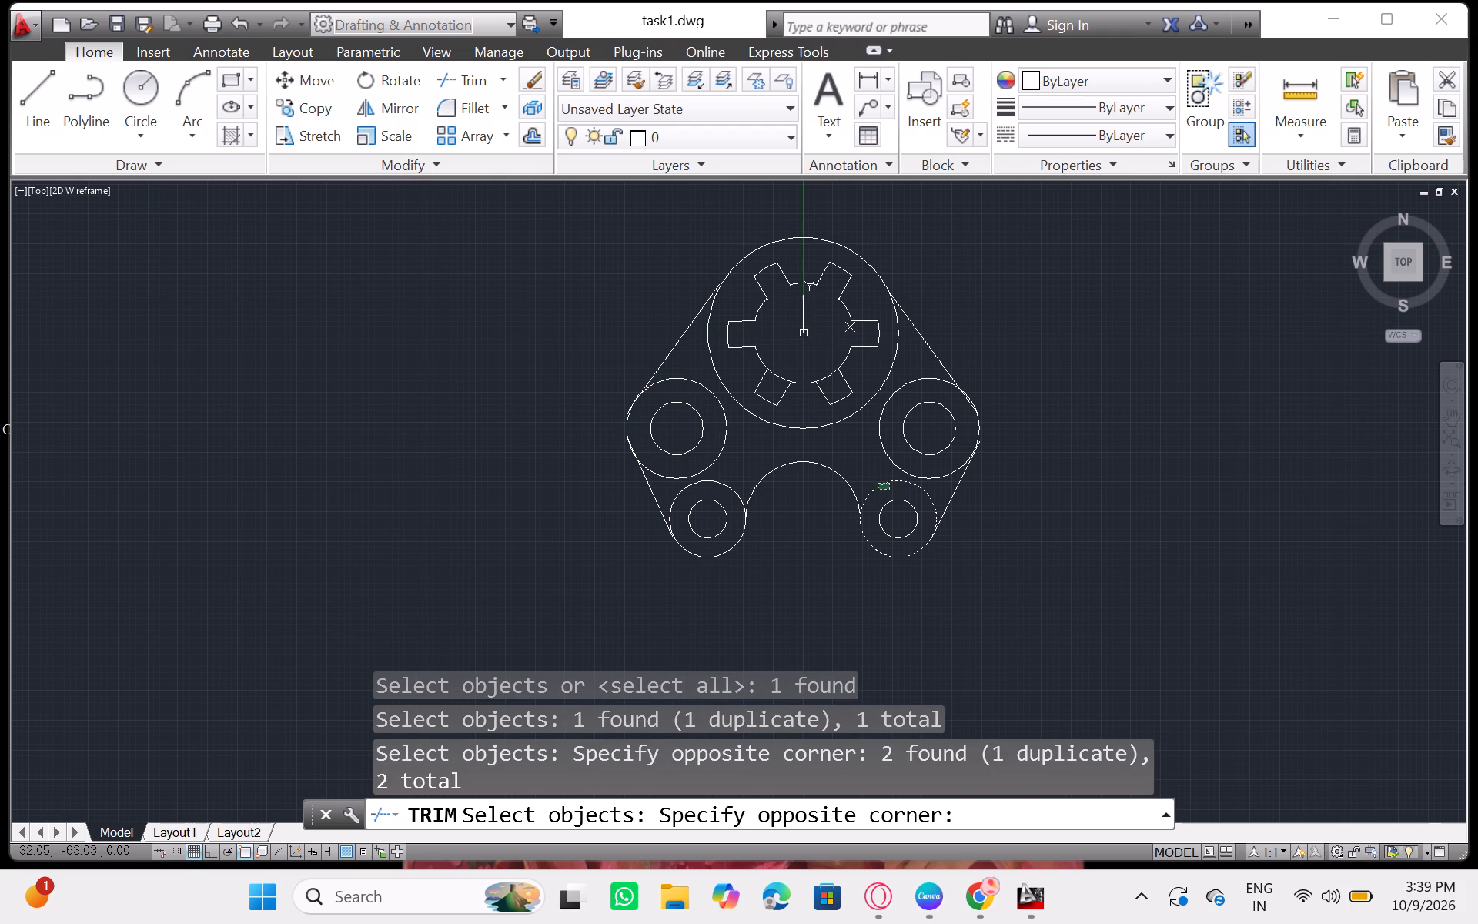
click(879, 483)
click(877, 480)
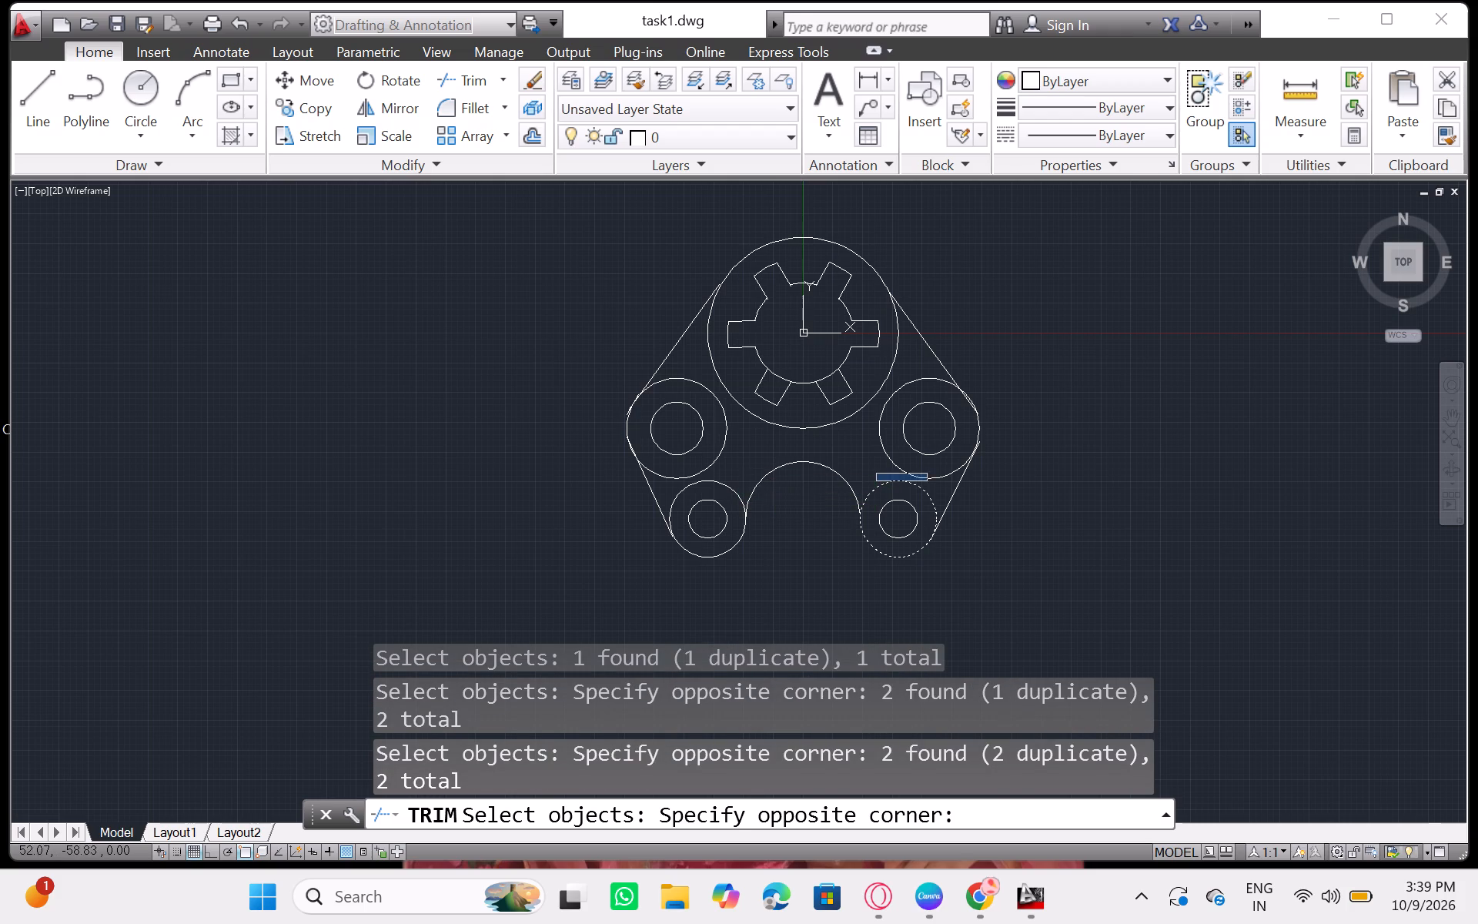
click(918, 487)
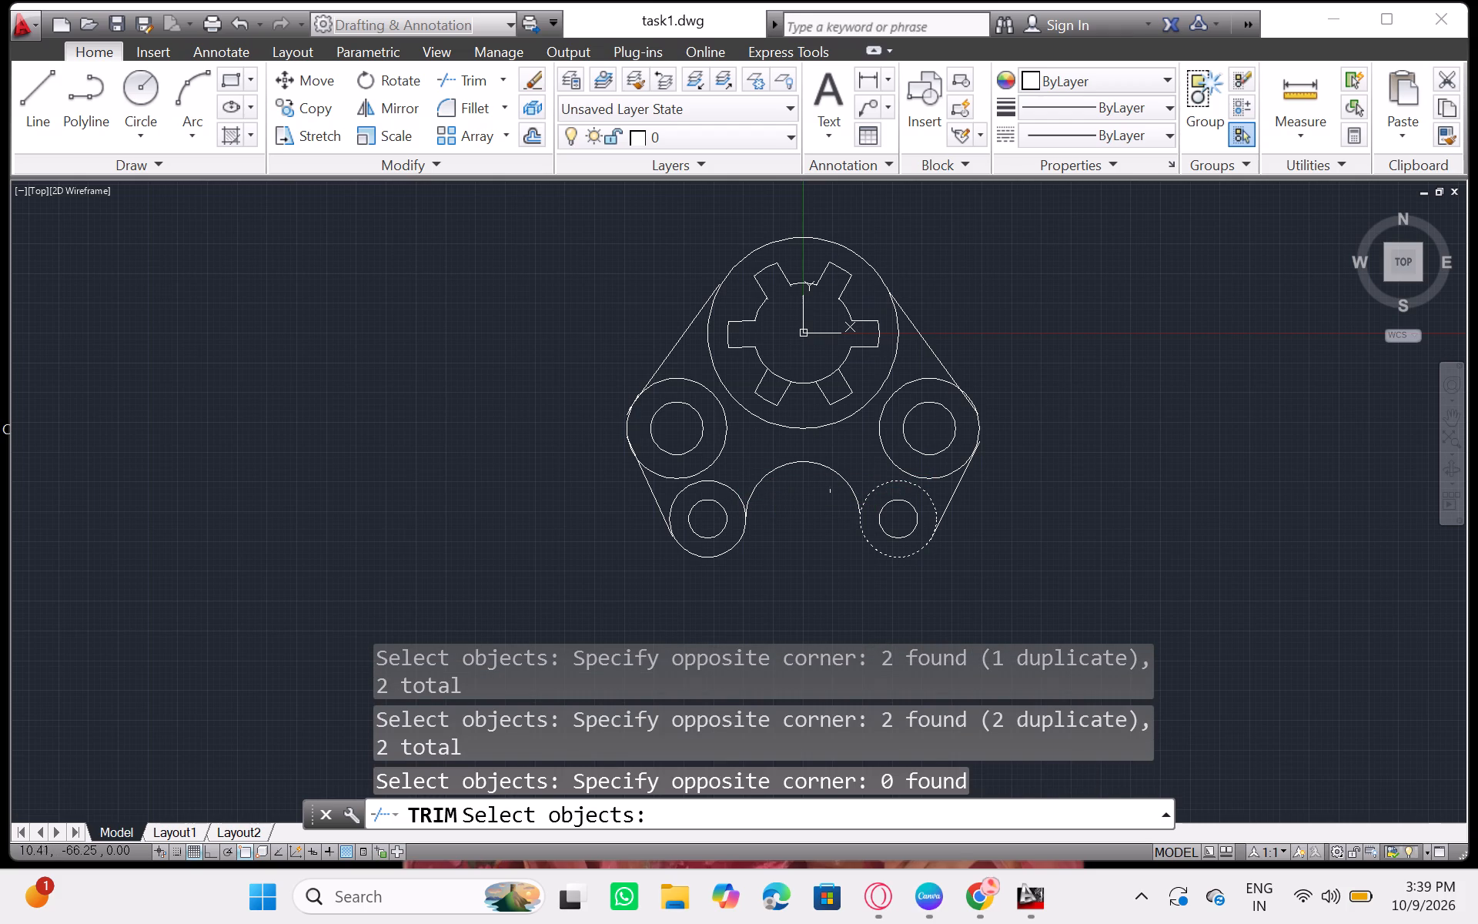
click(721, 485)
click(721, 485)
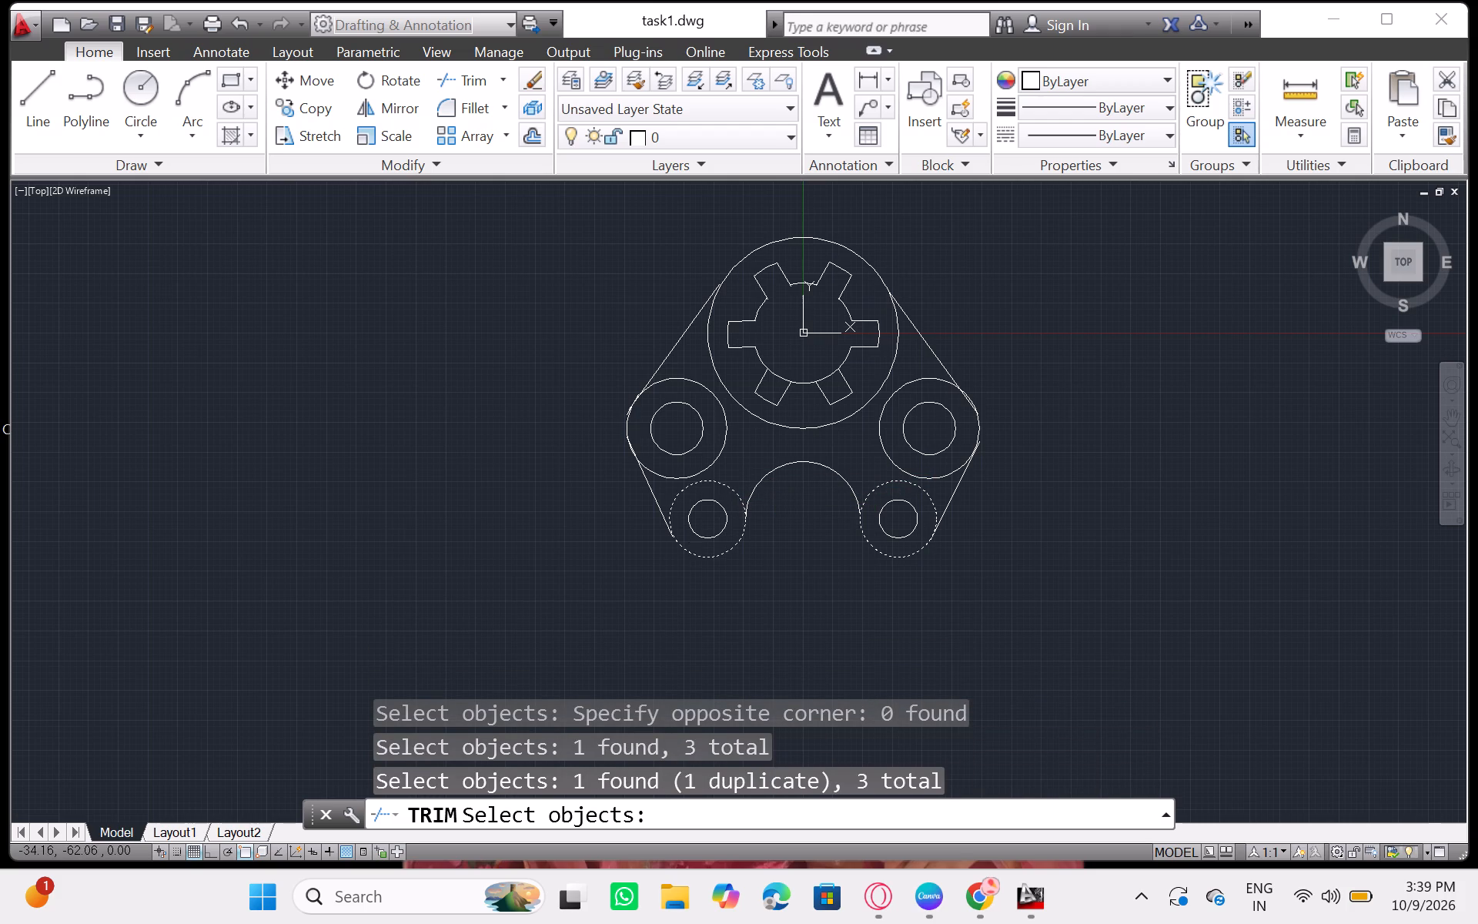
click(721, 480)
click(722, 487)
drag(723, 482, 731, 491)
click(721, 480)
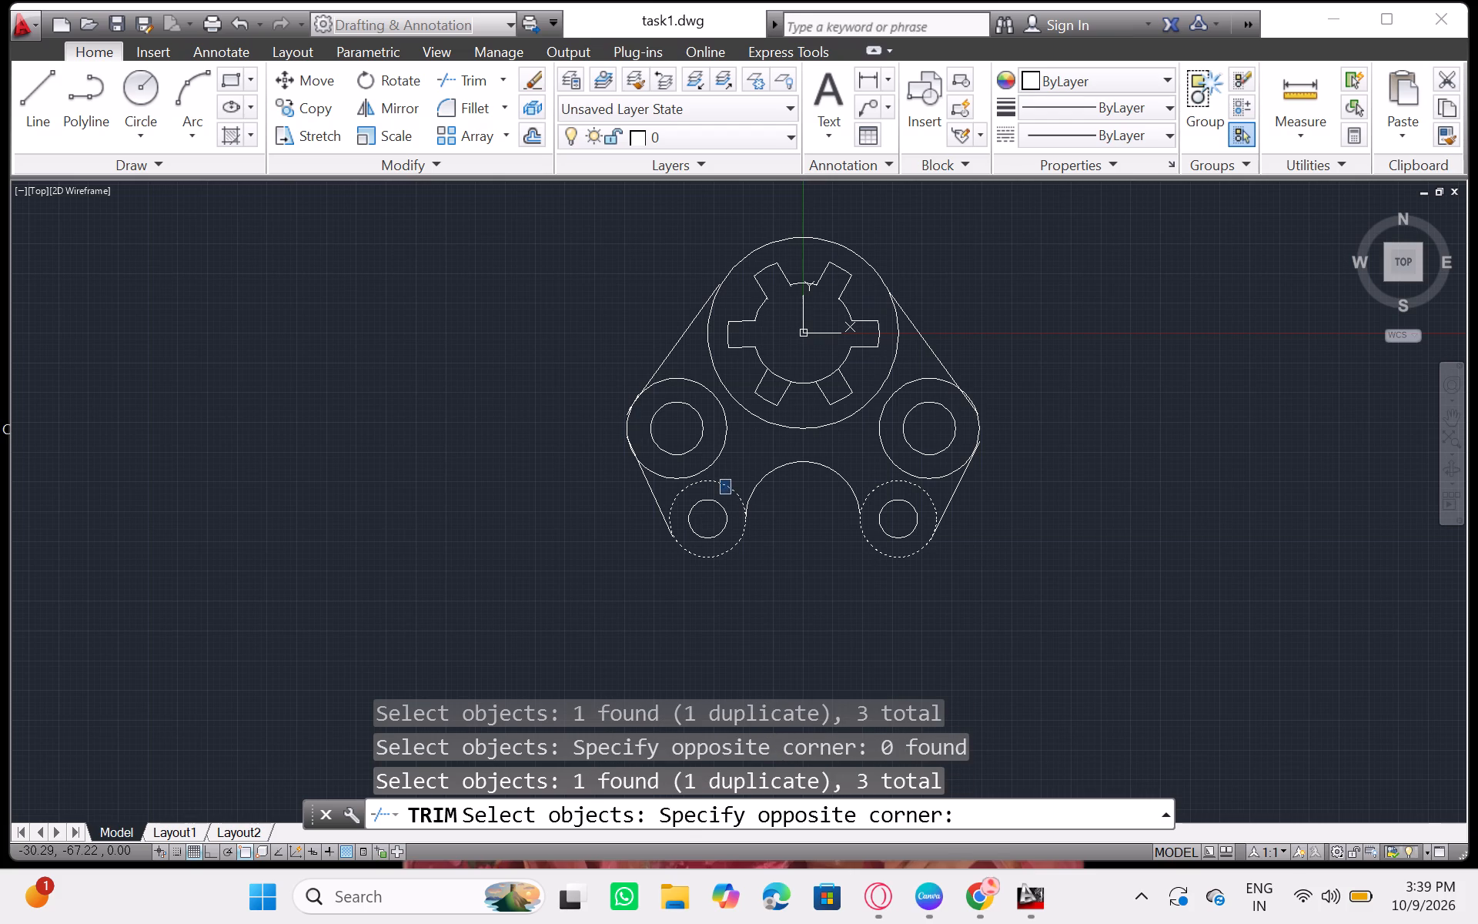
click(731, 494)
right_click(727, 490)
Use Trim's eRase option to select the lower-left pair's outer circle and the slotted hub's lower inner arc for erasing.
right_click(727, 486)
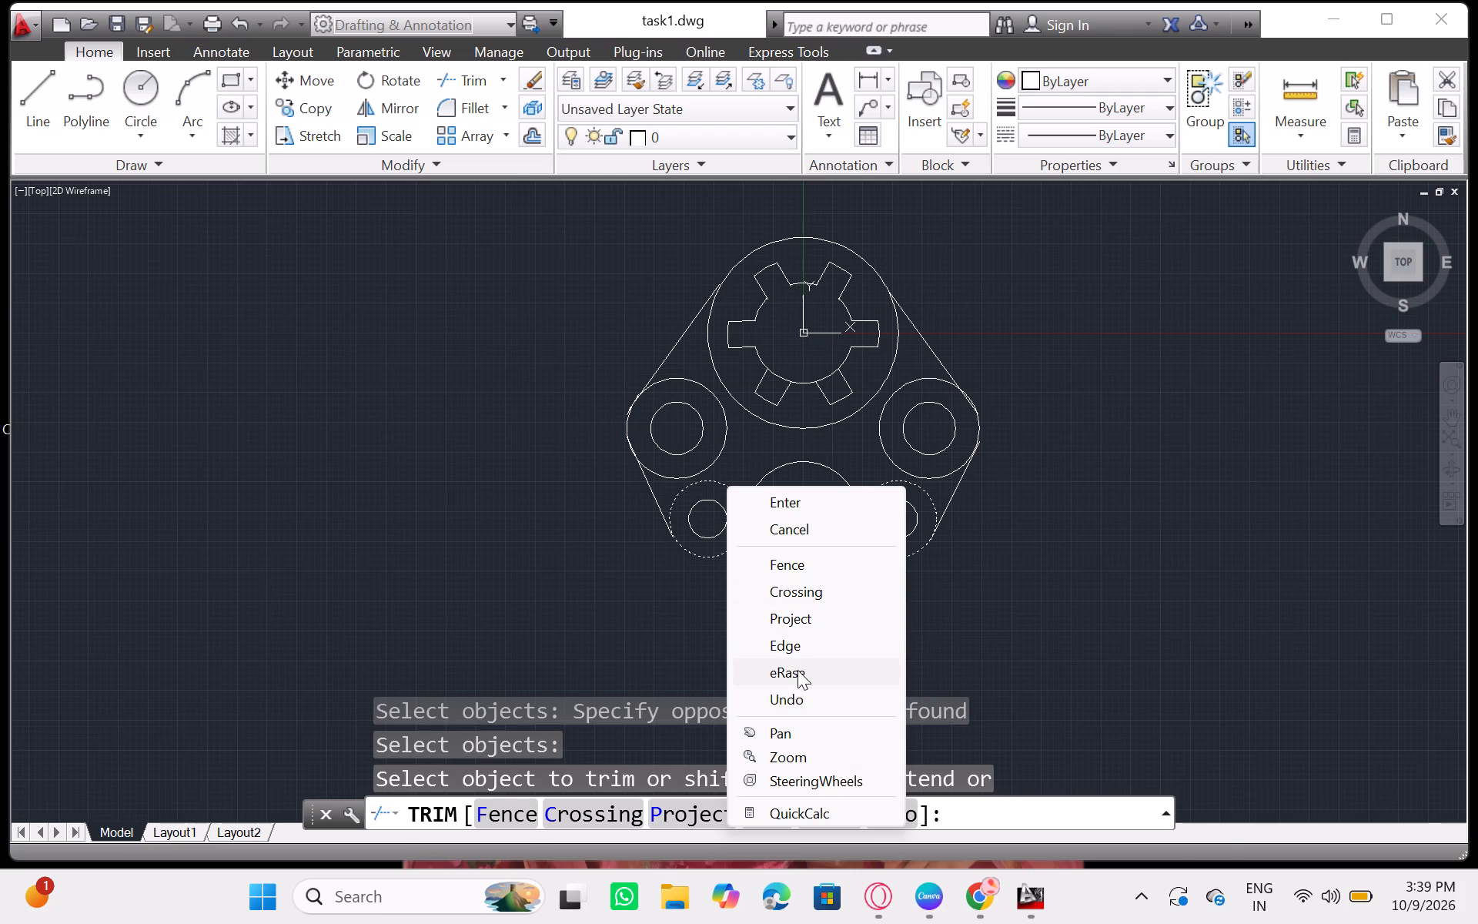
click(798, 670)
click(730, 489)
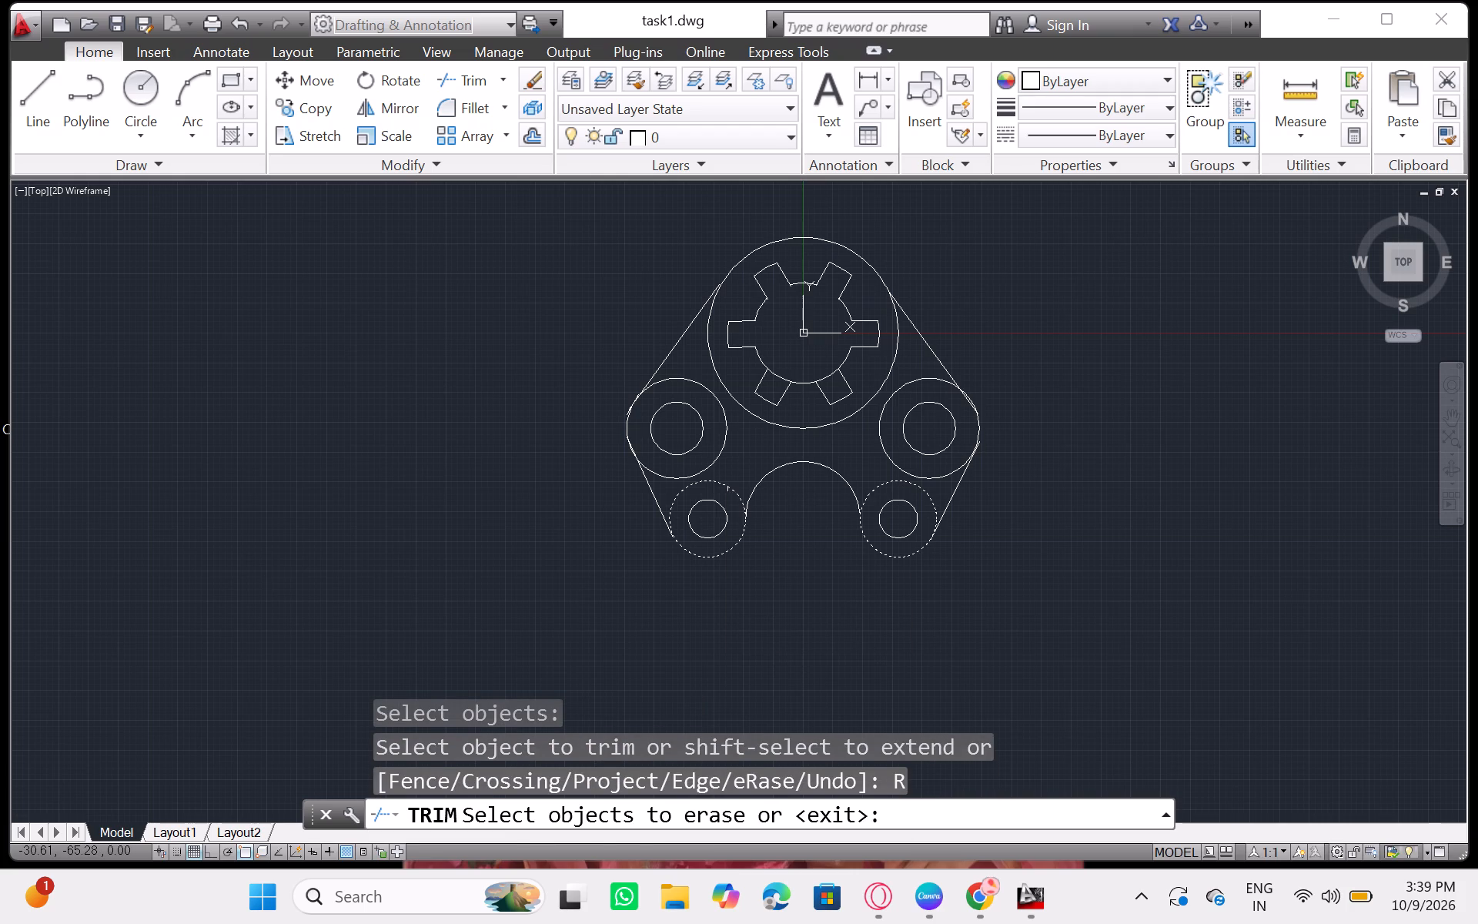
drag(727, 481, 726, 491)
click(726, 491)
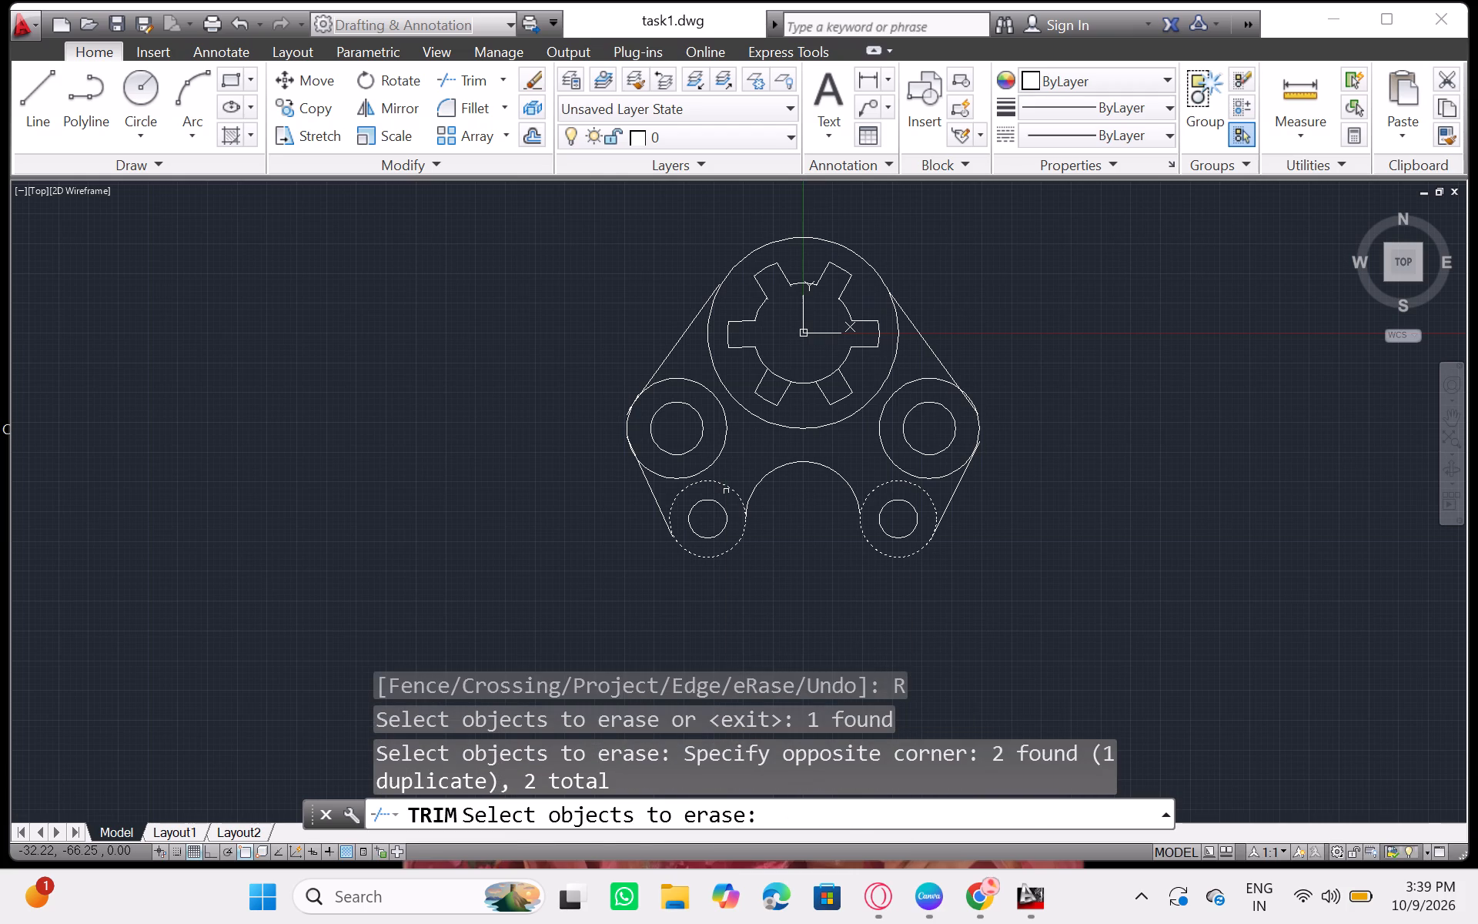
drag(726, 481, 733, 494)
click(733, 494)
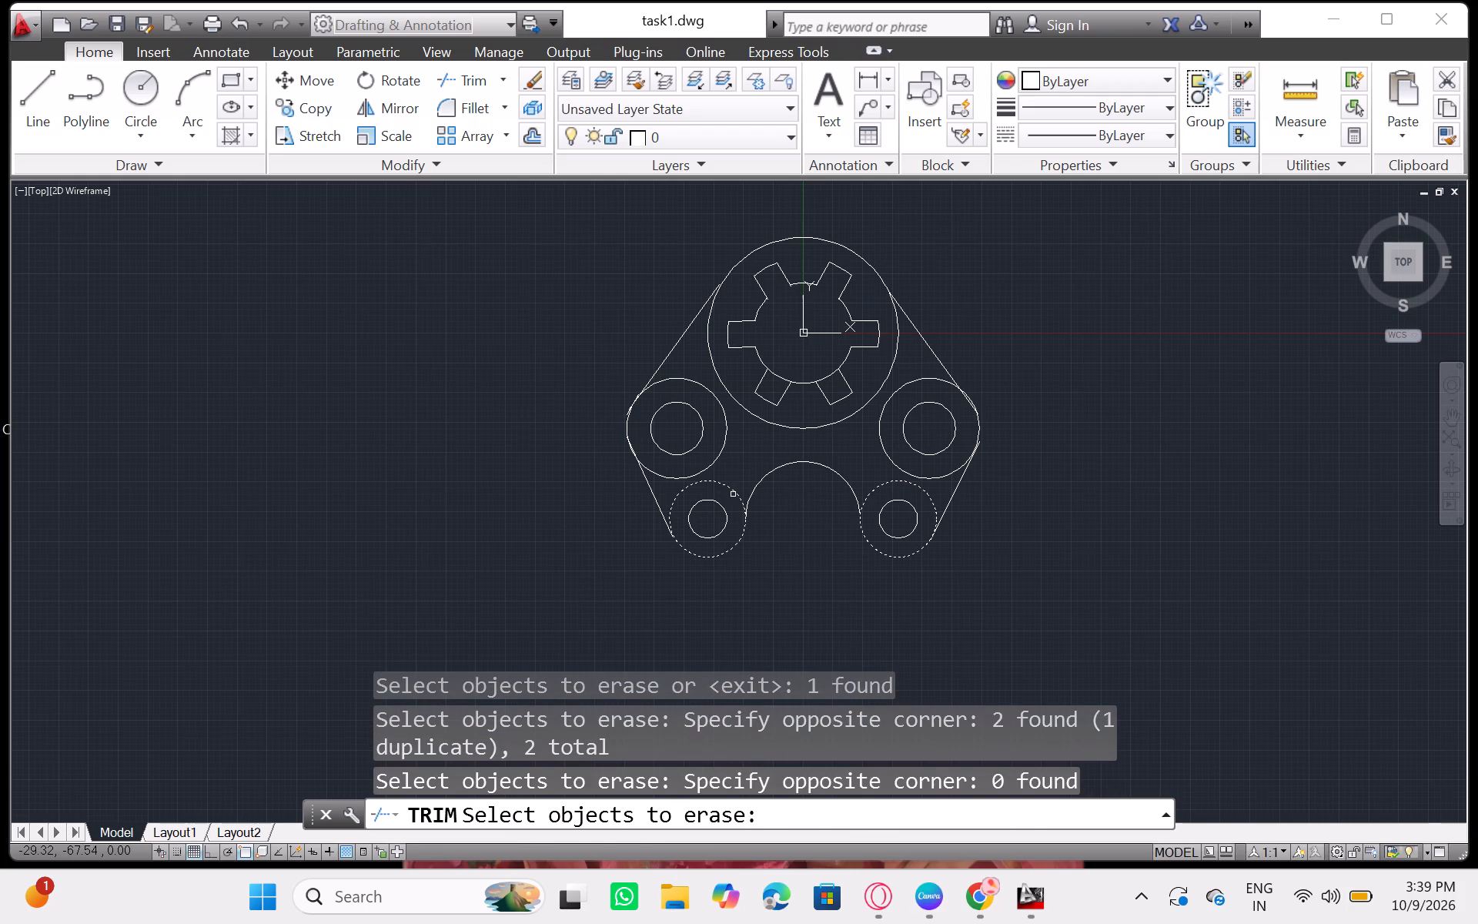
click(729, 489)
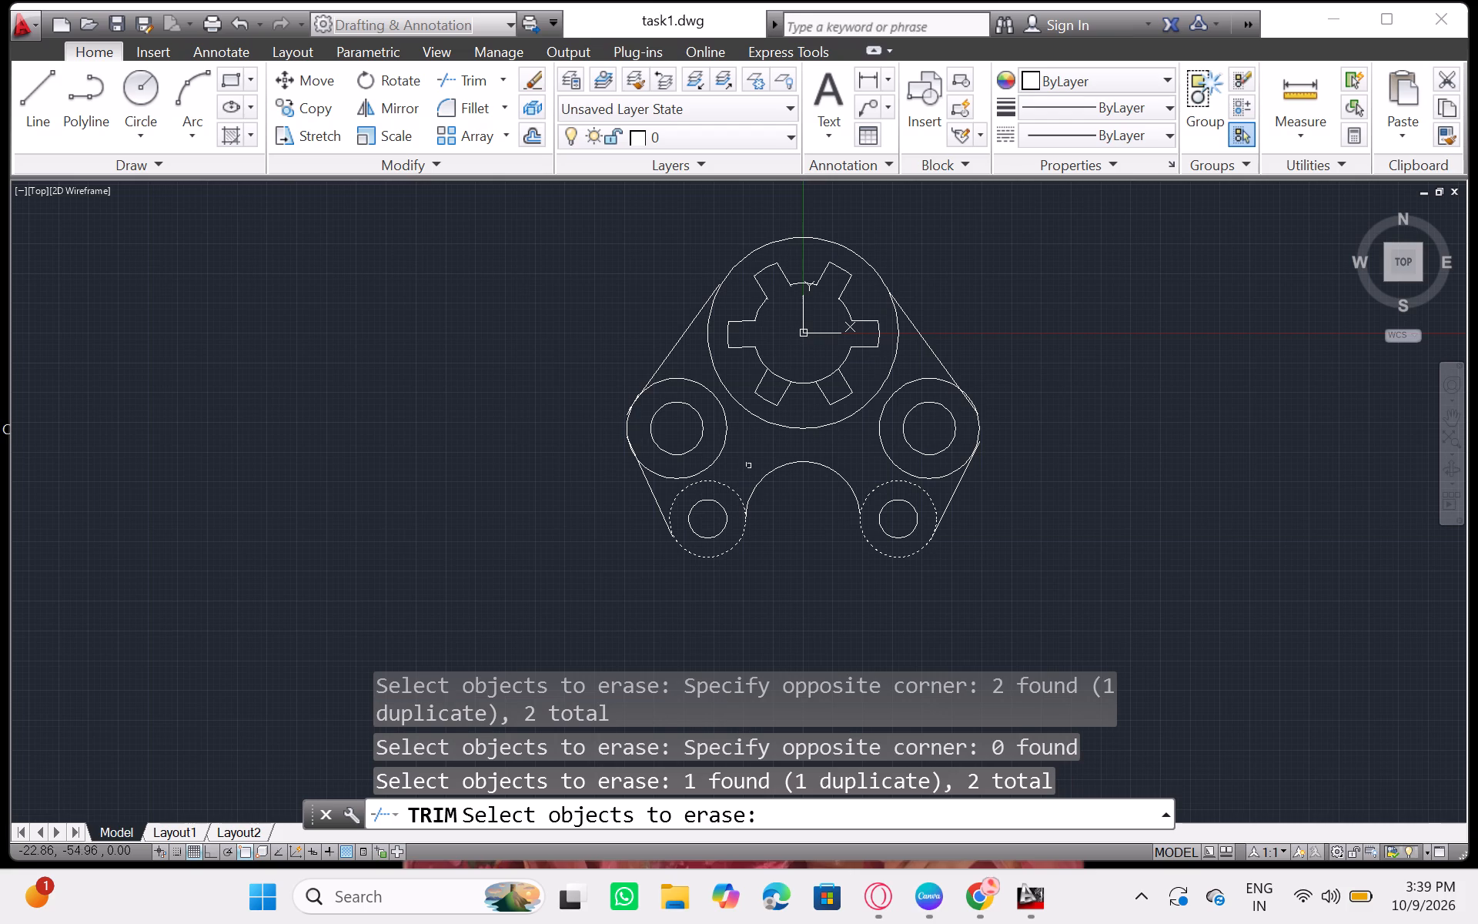
click(782, 379)
click(778, 376)
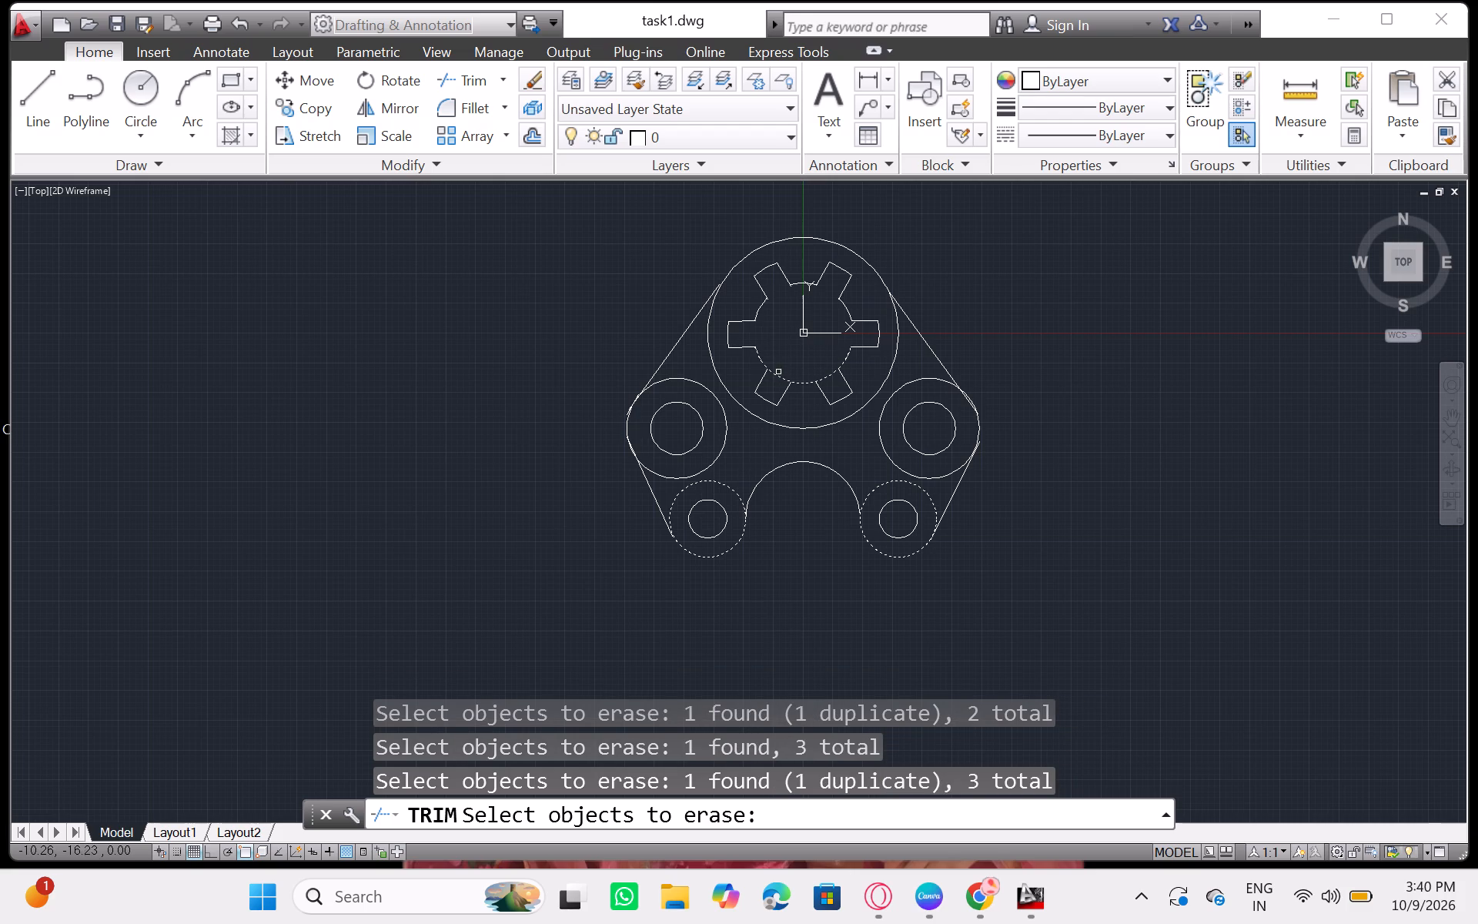
click(778, 377)
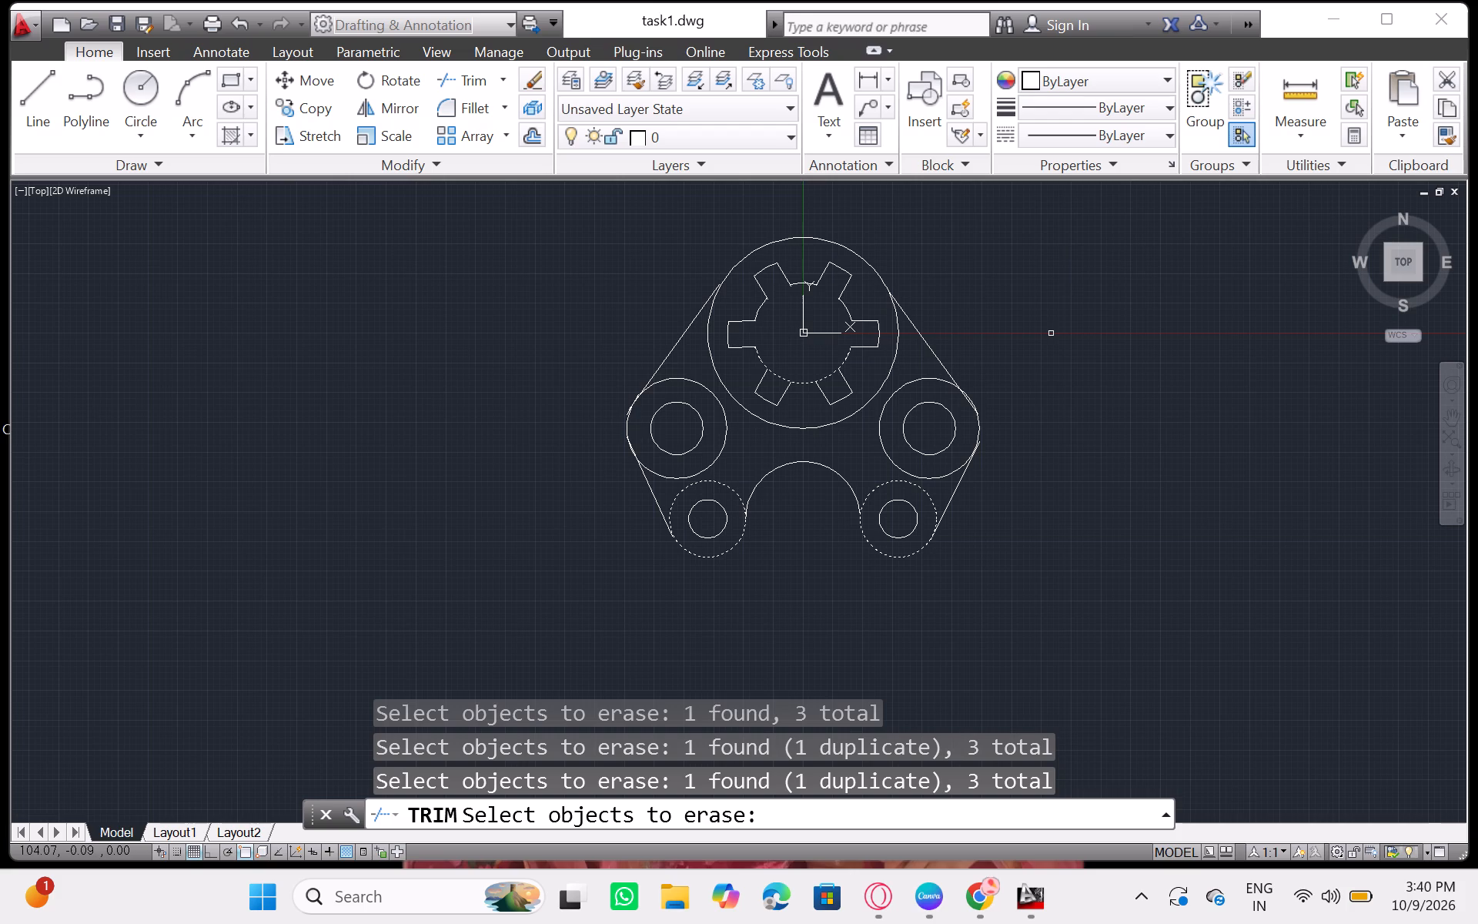
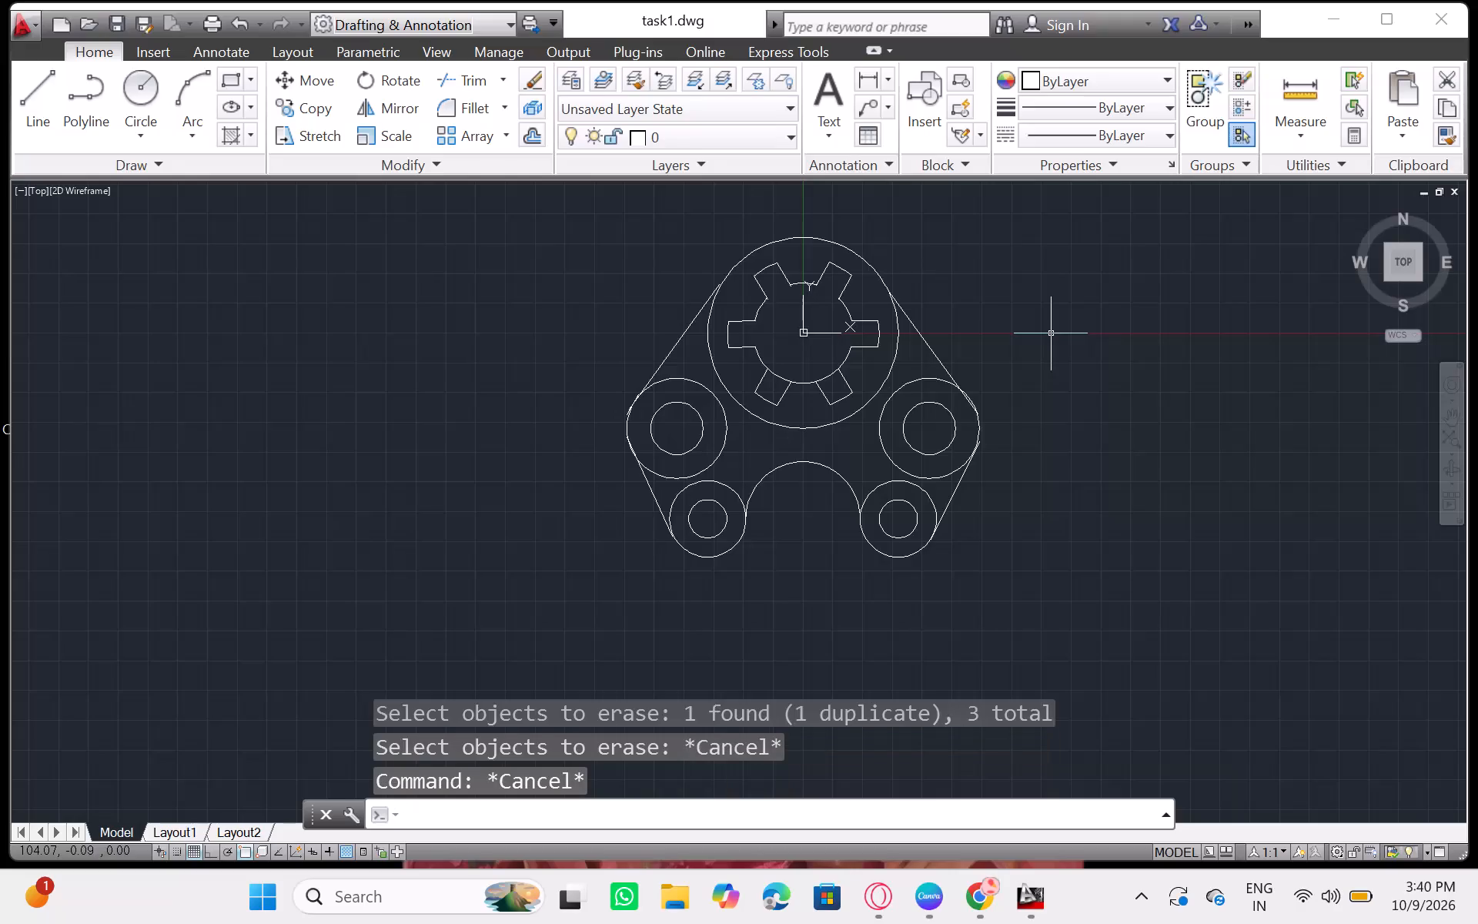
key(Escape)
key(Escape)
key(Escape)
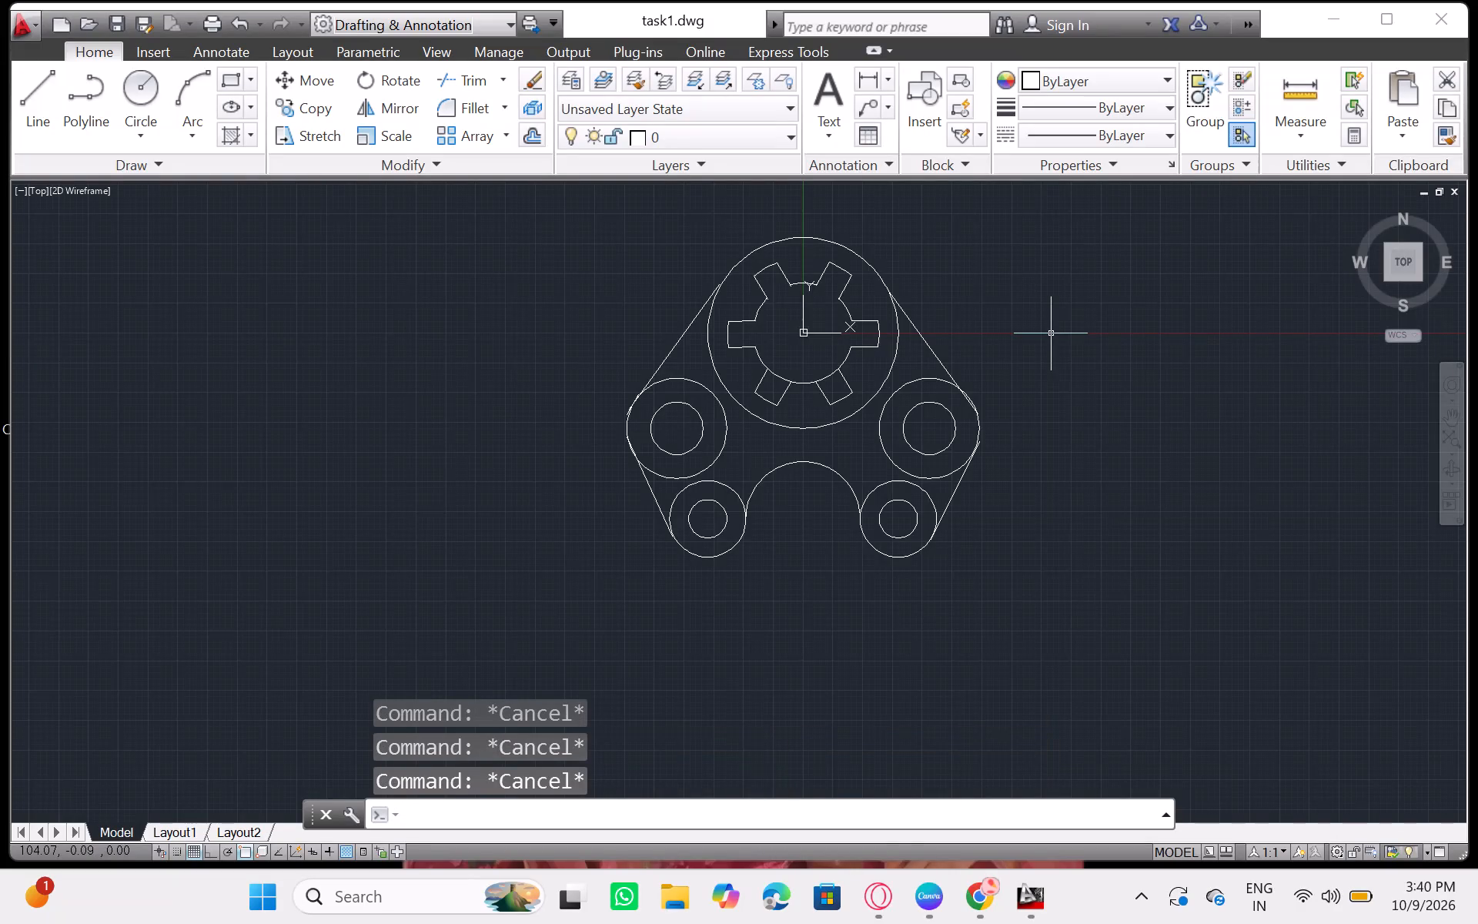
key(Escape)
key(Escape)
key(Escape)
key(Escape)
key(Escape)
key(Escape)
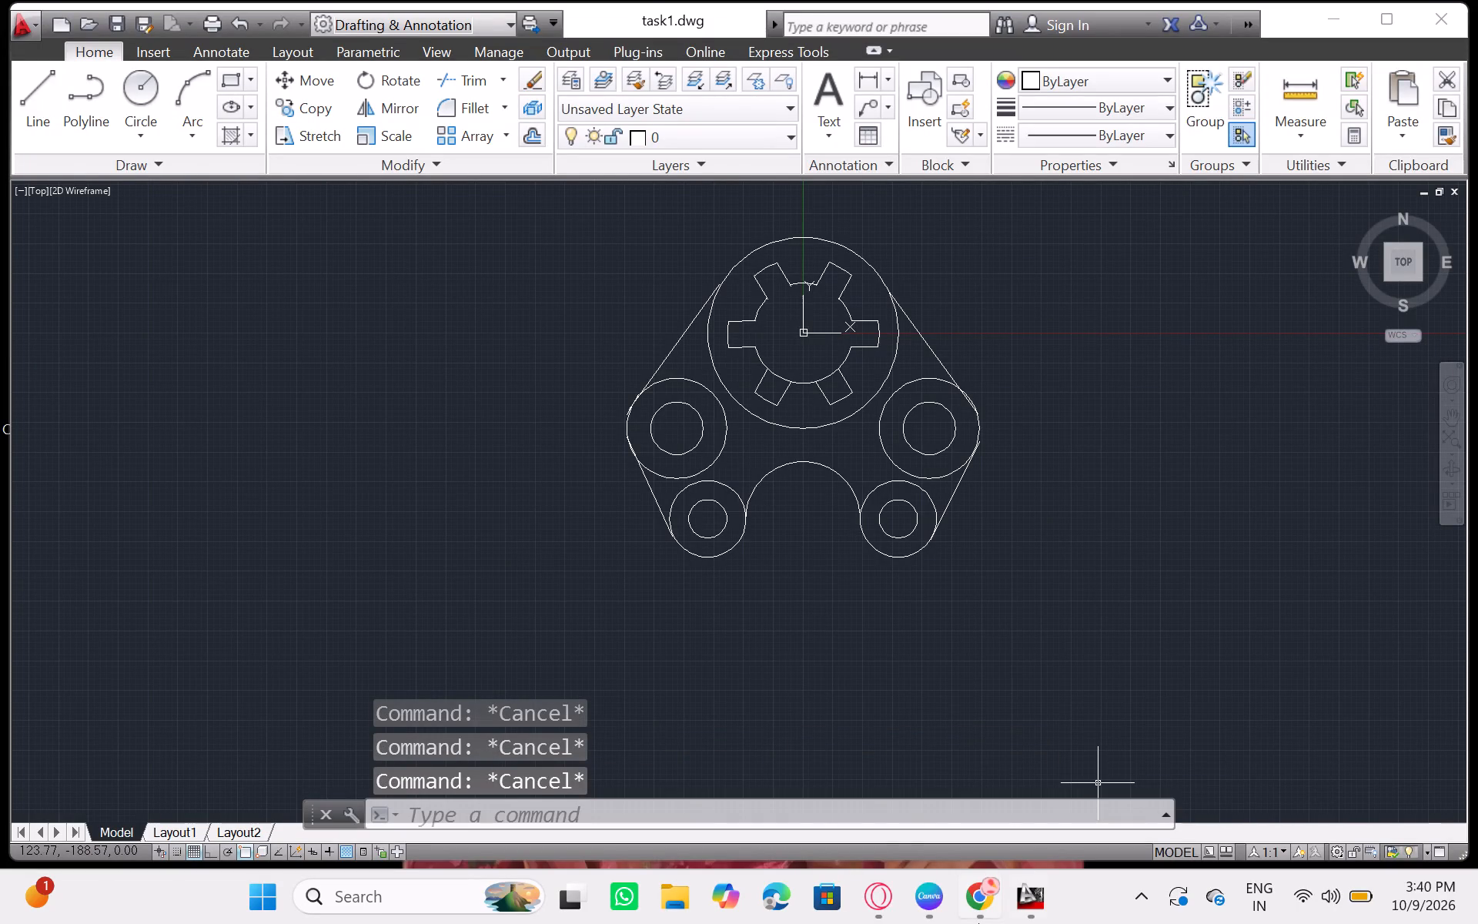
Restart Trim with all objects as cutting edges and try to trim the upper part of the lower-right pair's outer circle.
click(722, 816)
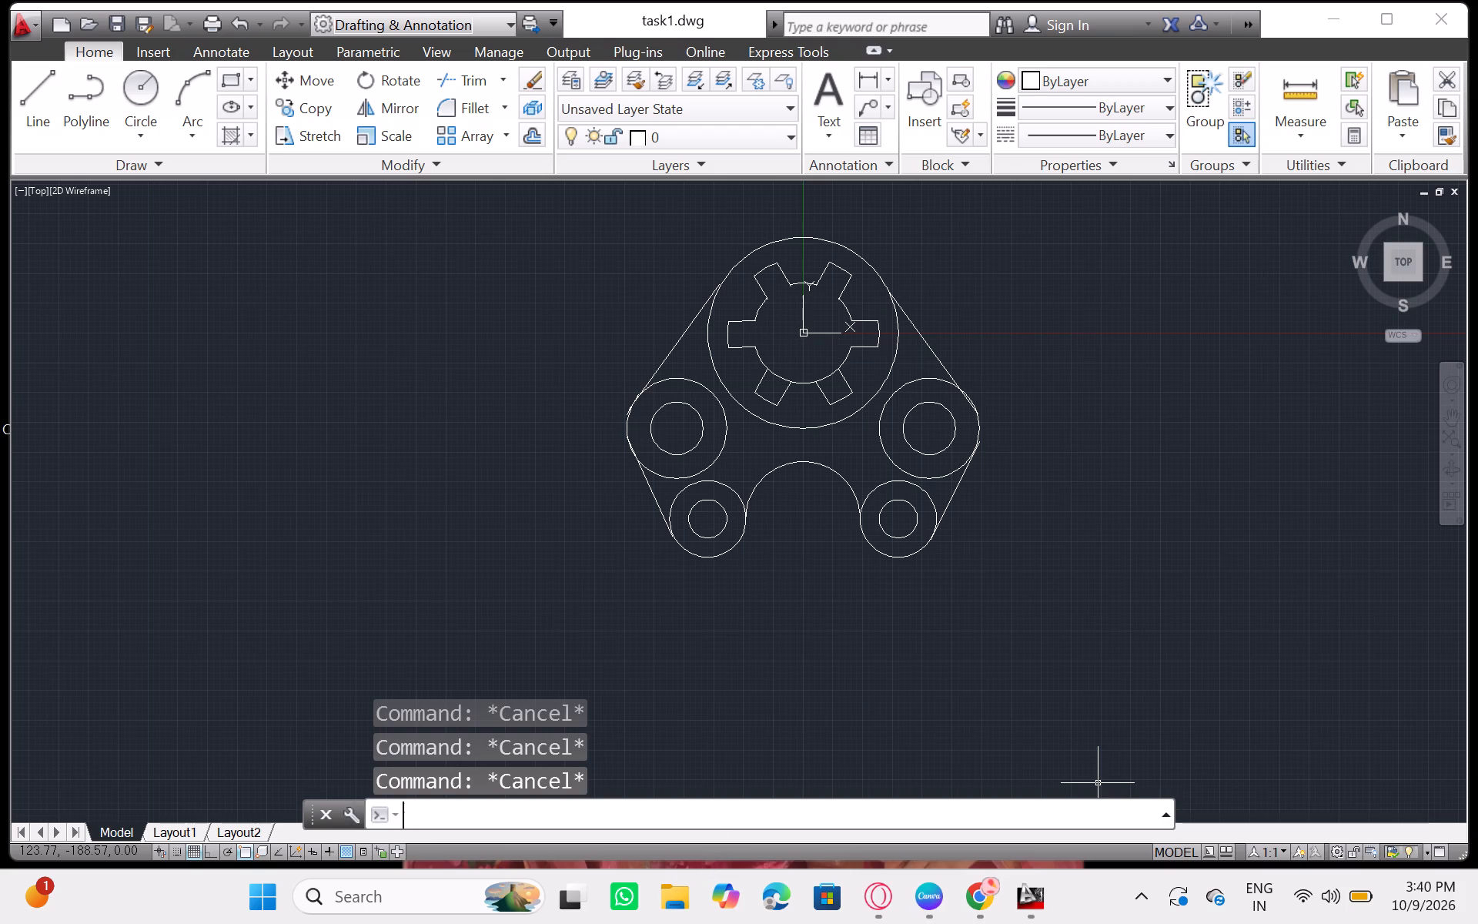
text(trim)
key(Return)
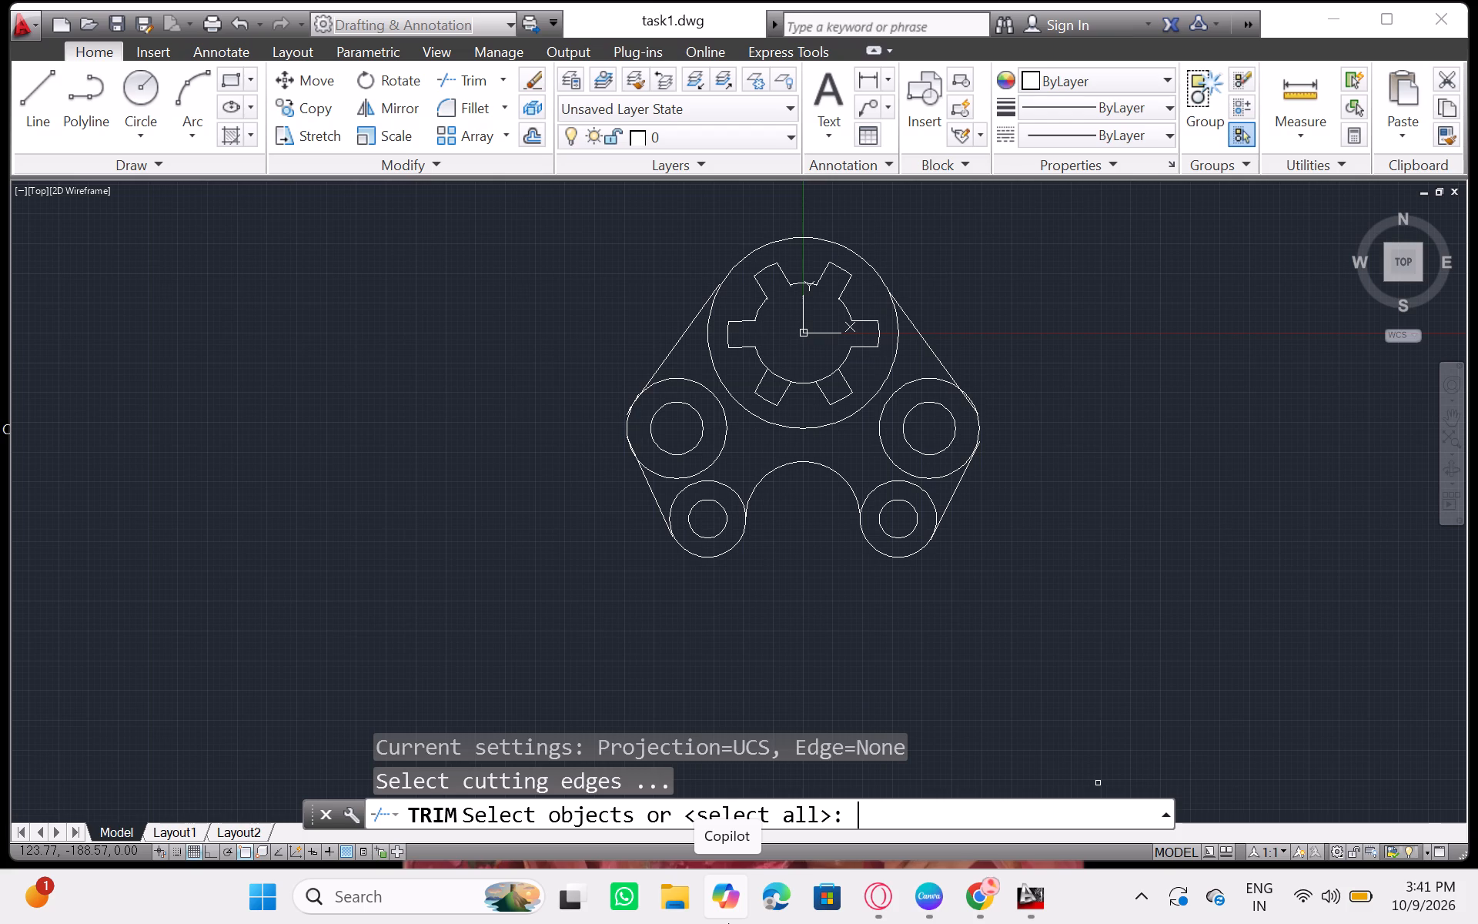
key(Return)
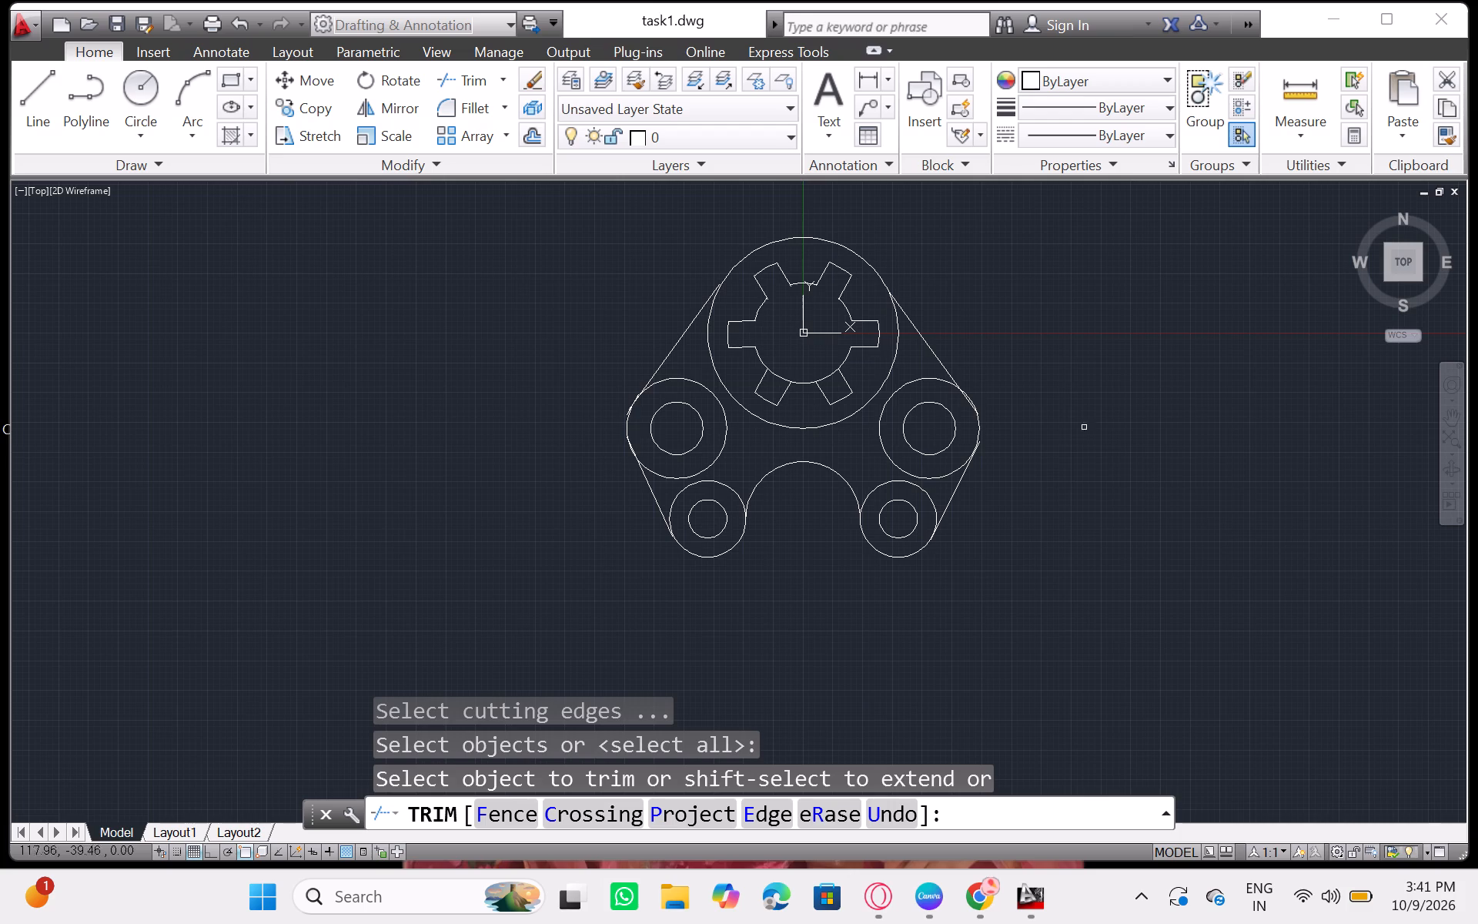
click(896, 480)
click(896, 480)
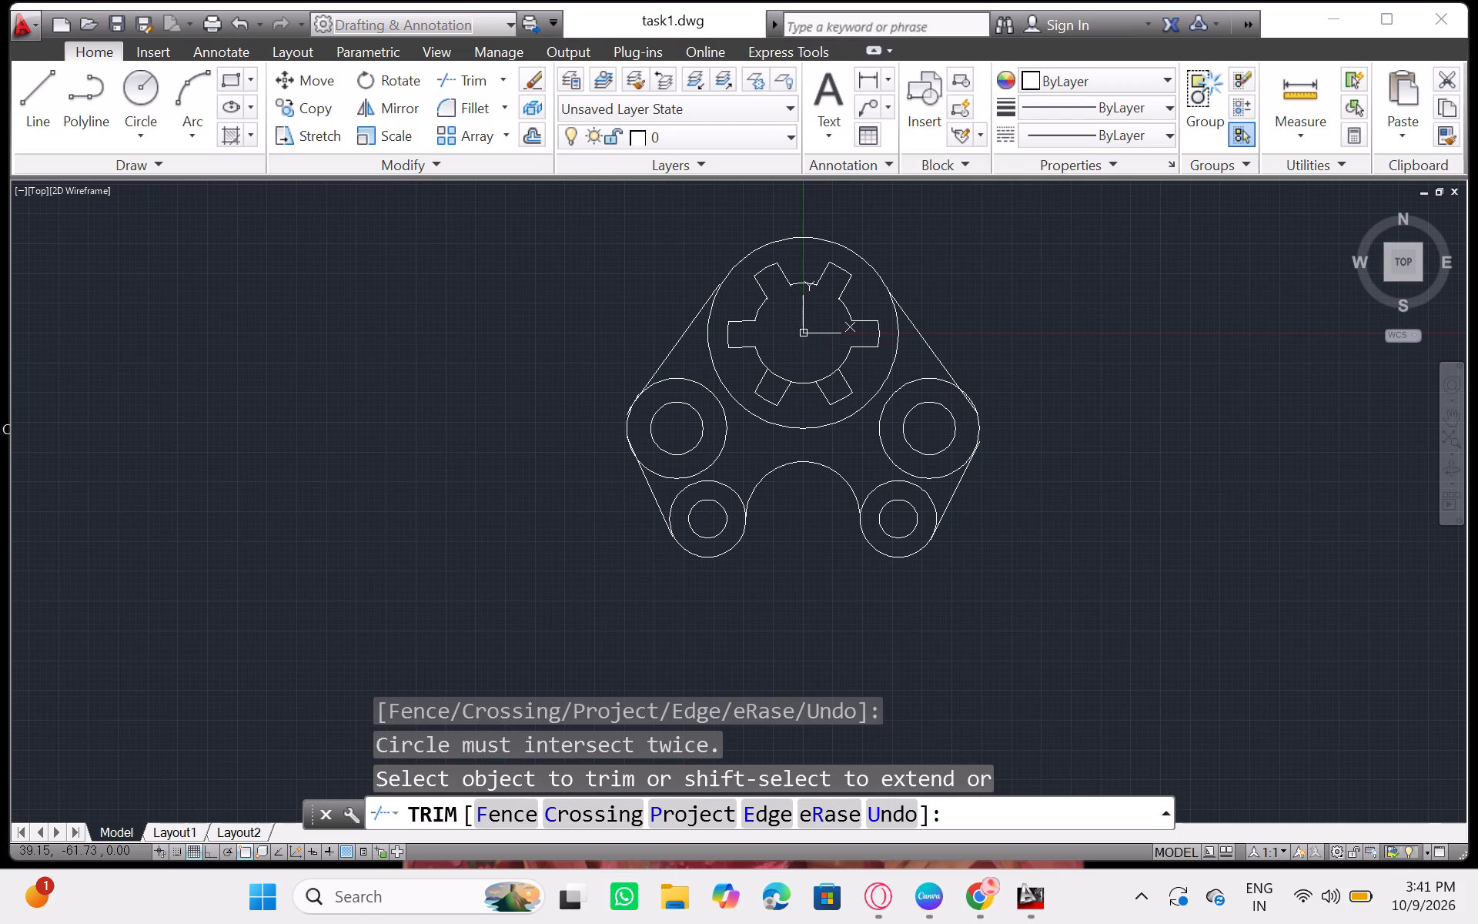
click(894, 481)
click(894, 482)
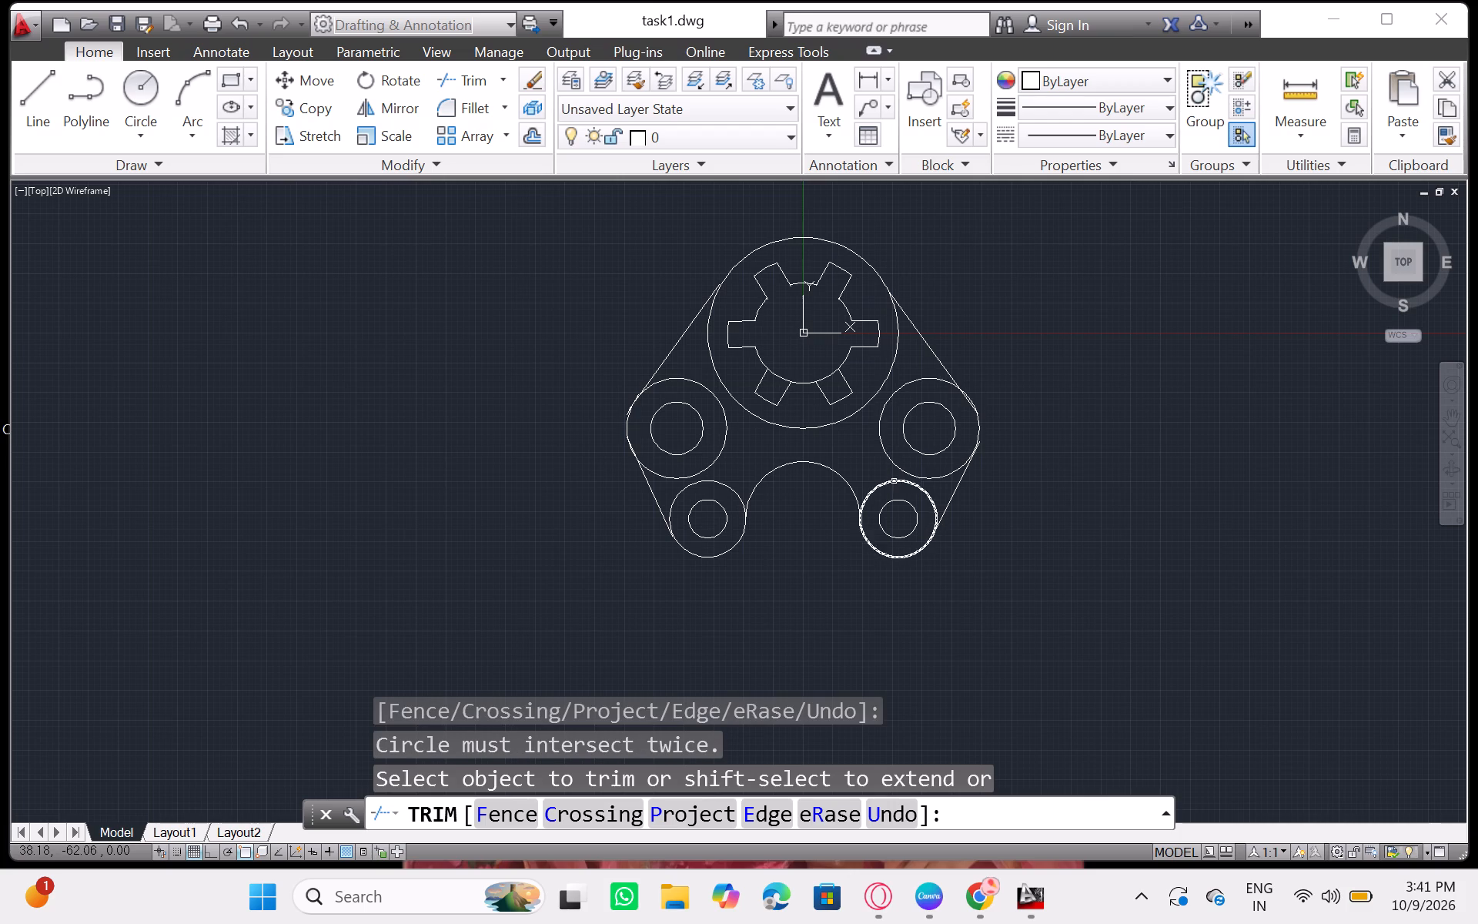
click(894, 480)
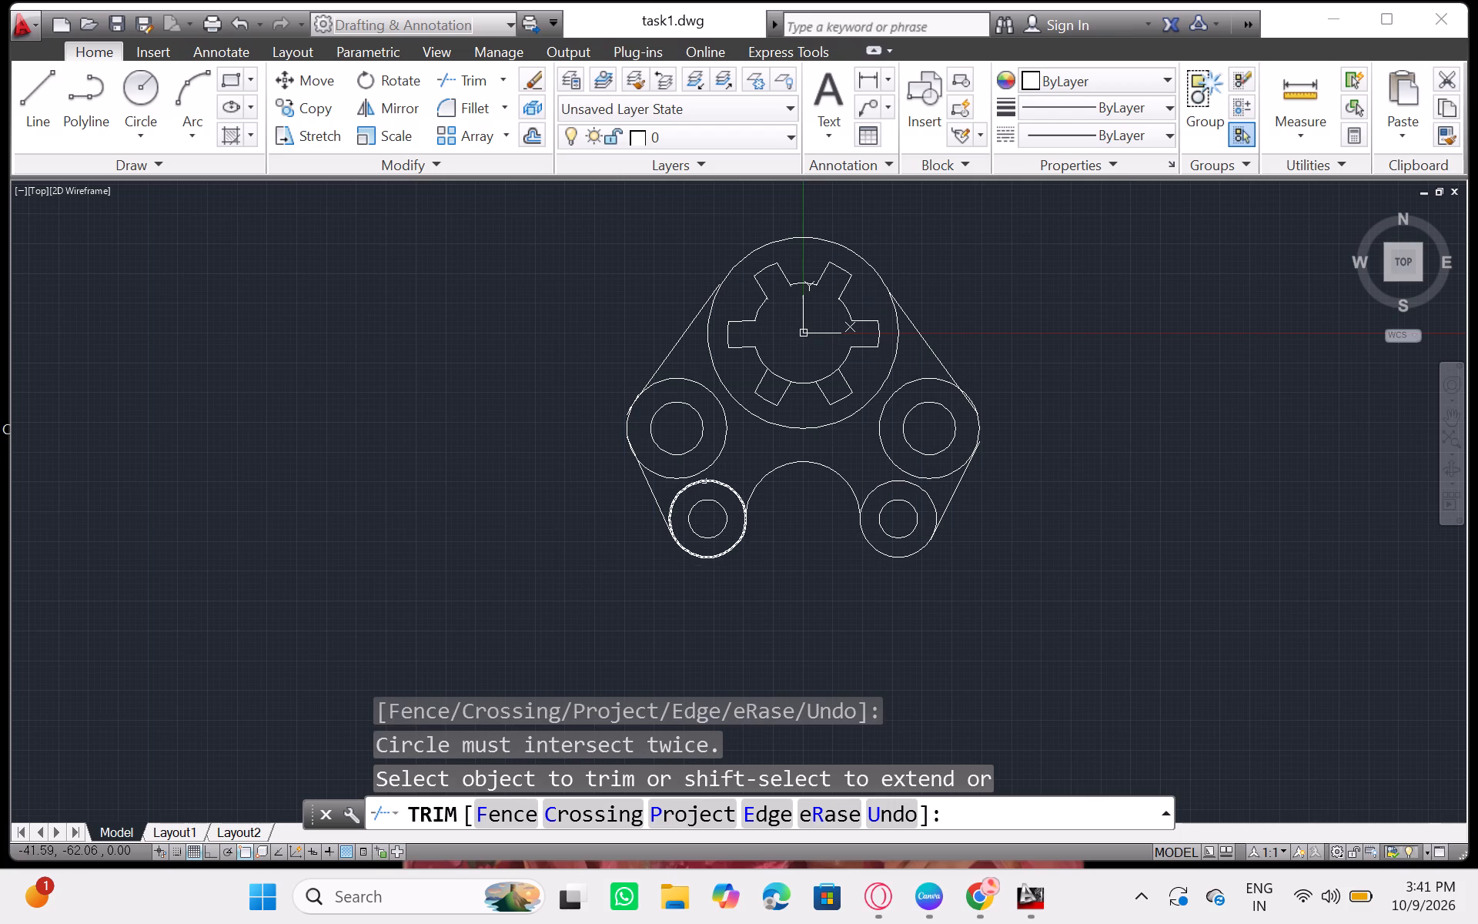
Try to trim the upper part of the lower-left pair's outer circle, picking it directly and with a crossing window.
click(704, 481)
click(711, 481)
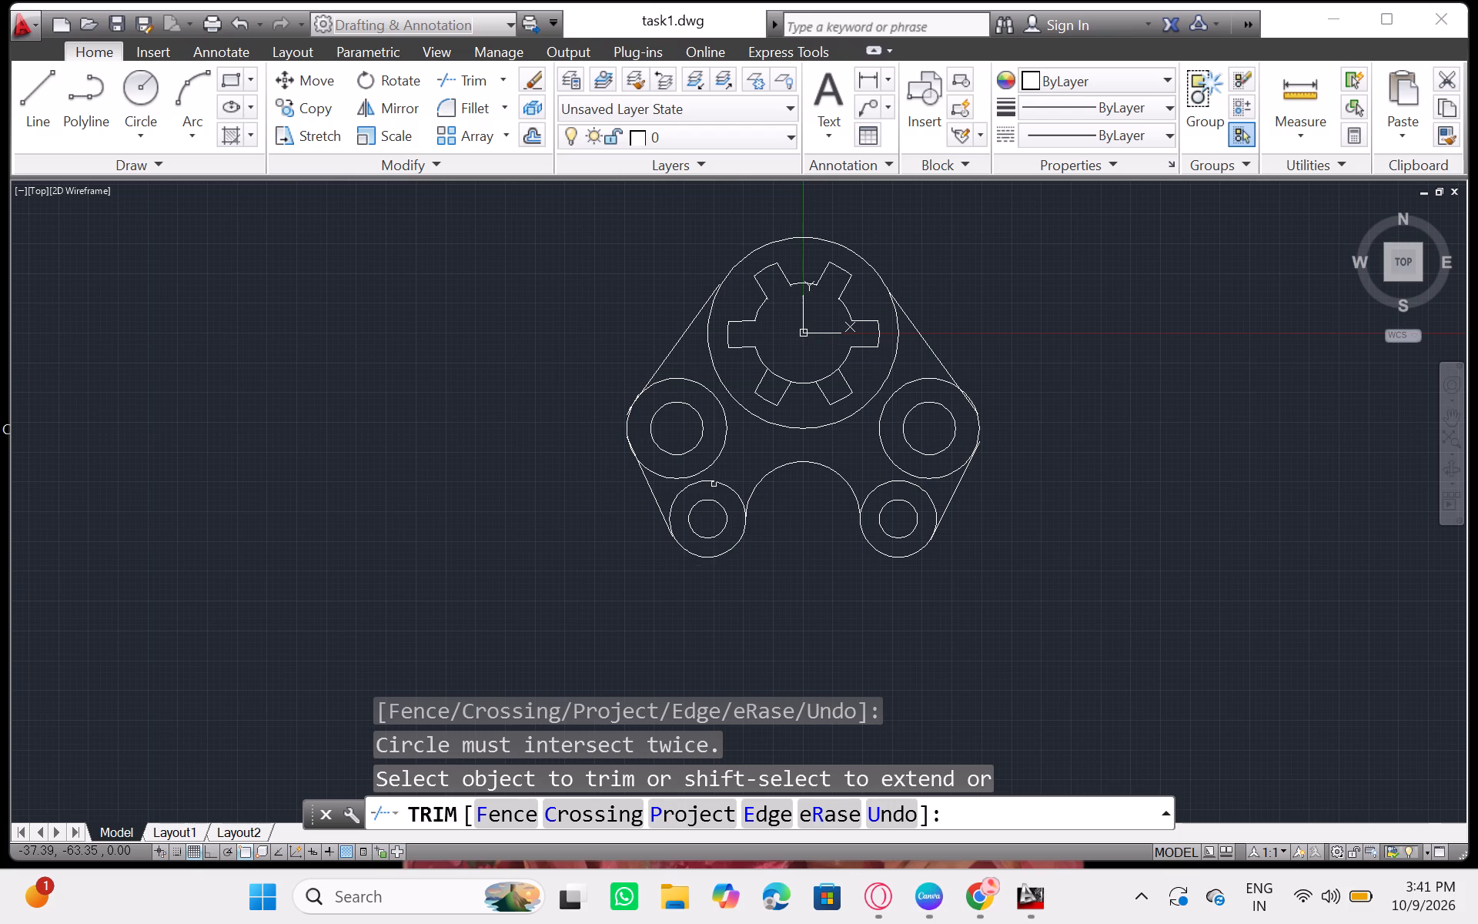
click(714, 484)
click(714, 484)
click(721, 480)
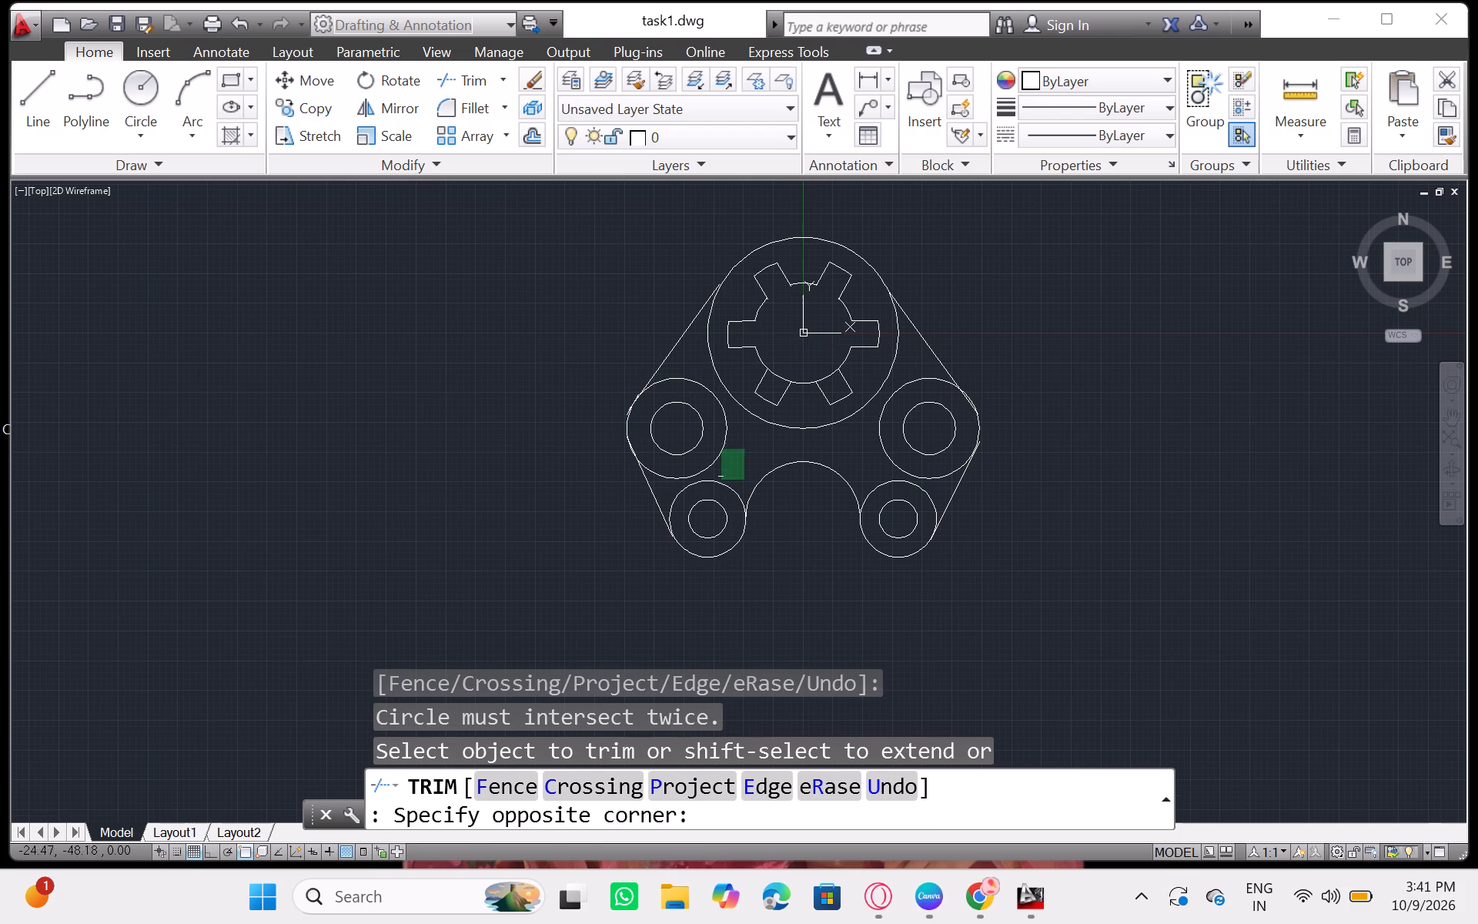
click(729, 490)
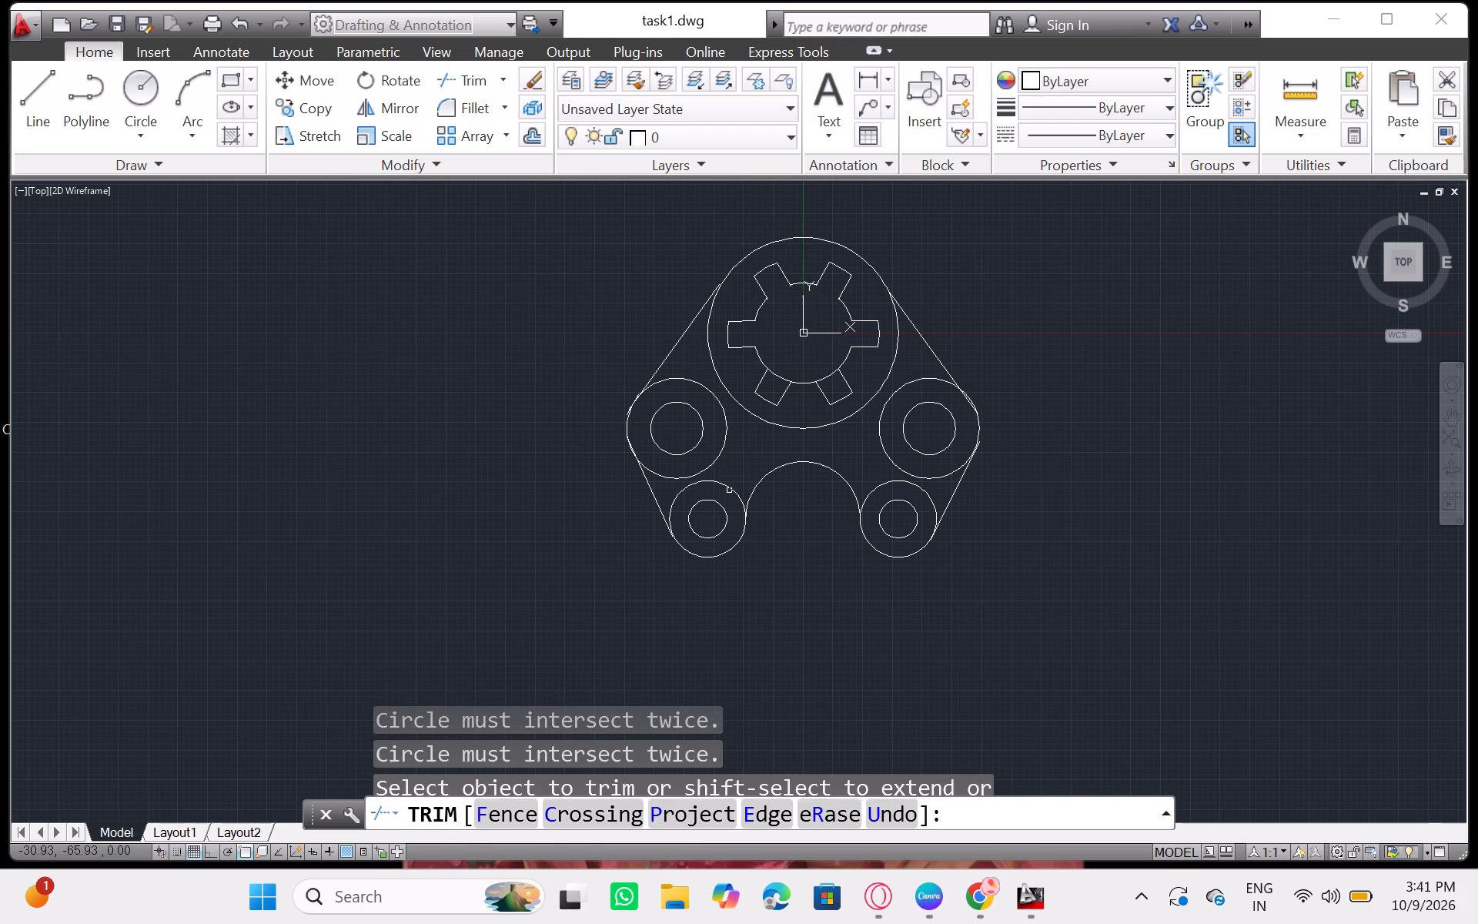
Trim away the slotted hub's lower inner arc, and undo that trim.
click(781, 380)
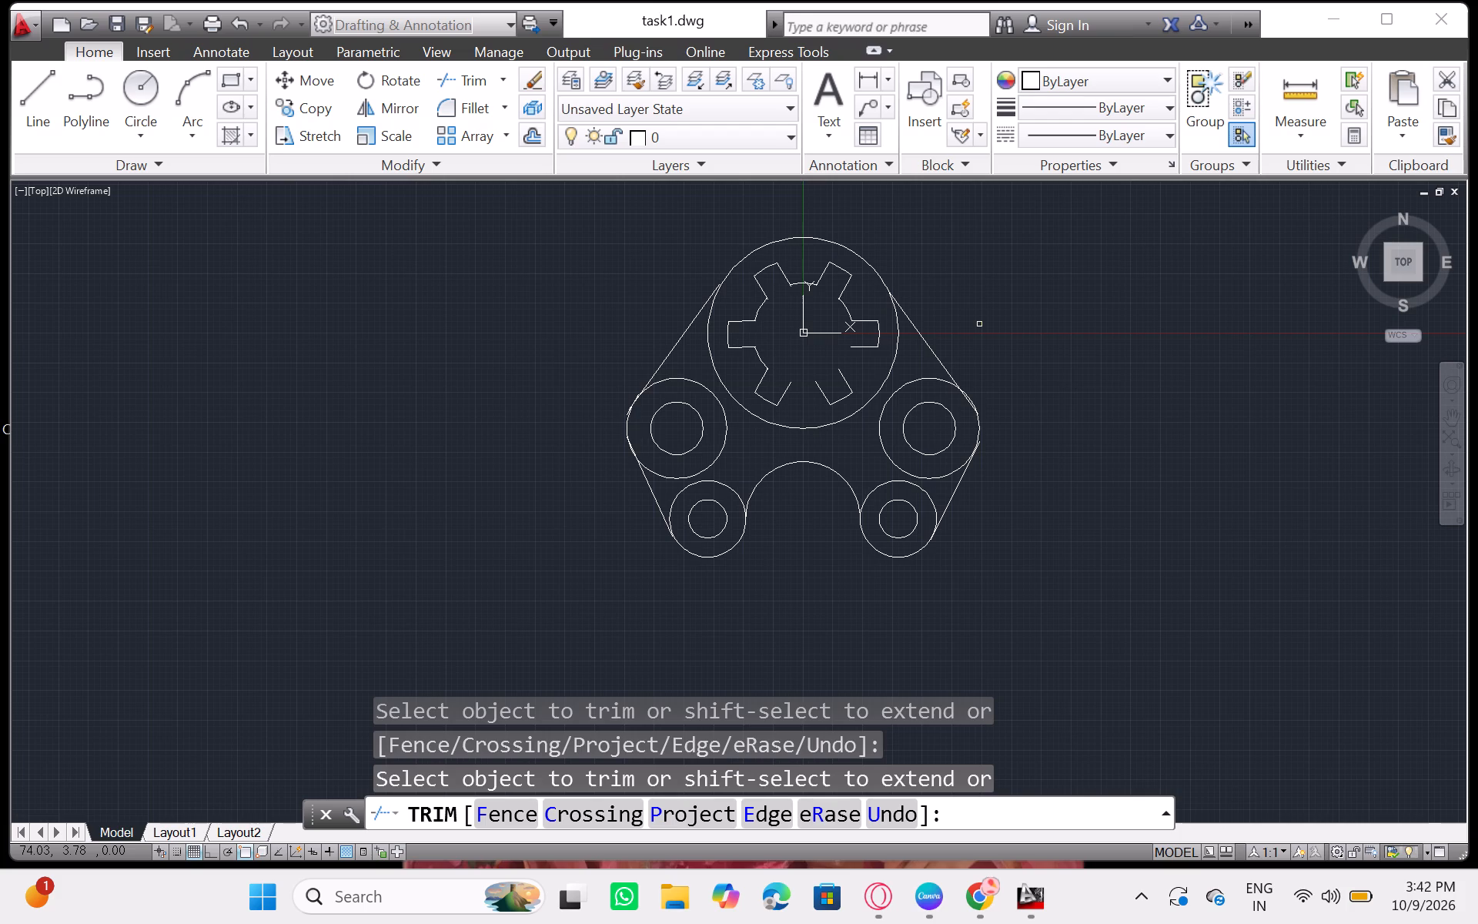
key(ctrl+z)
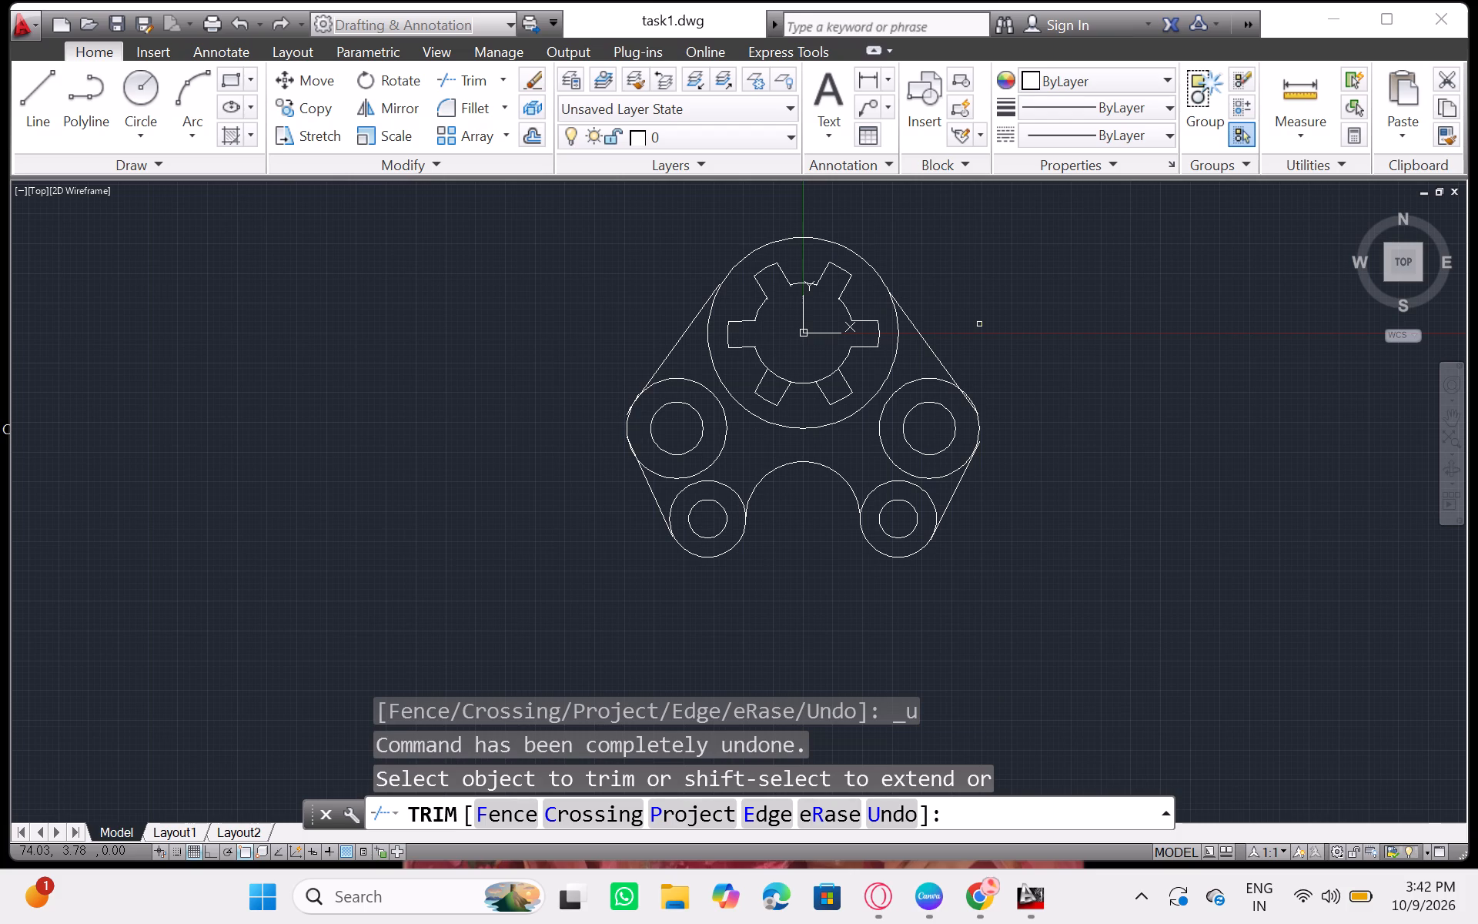
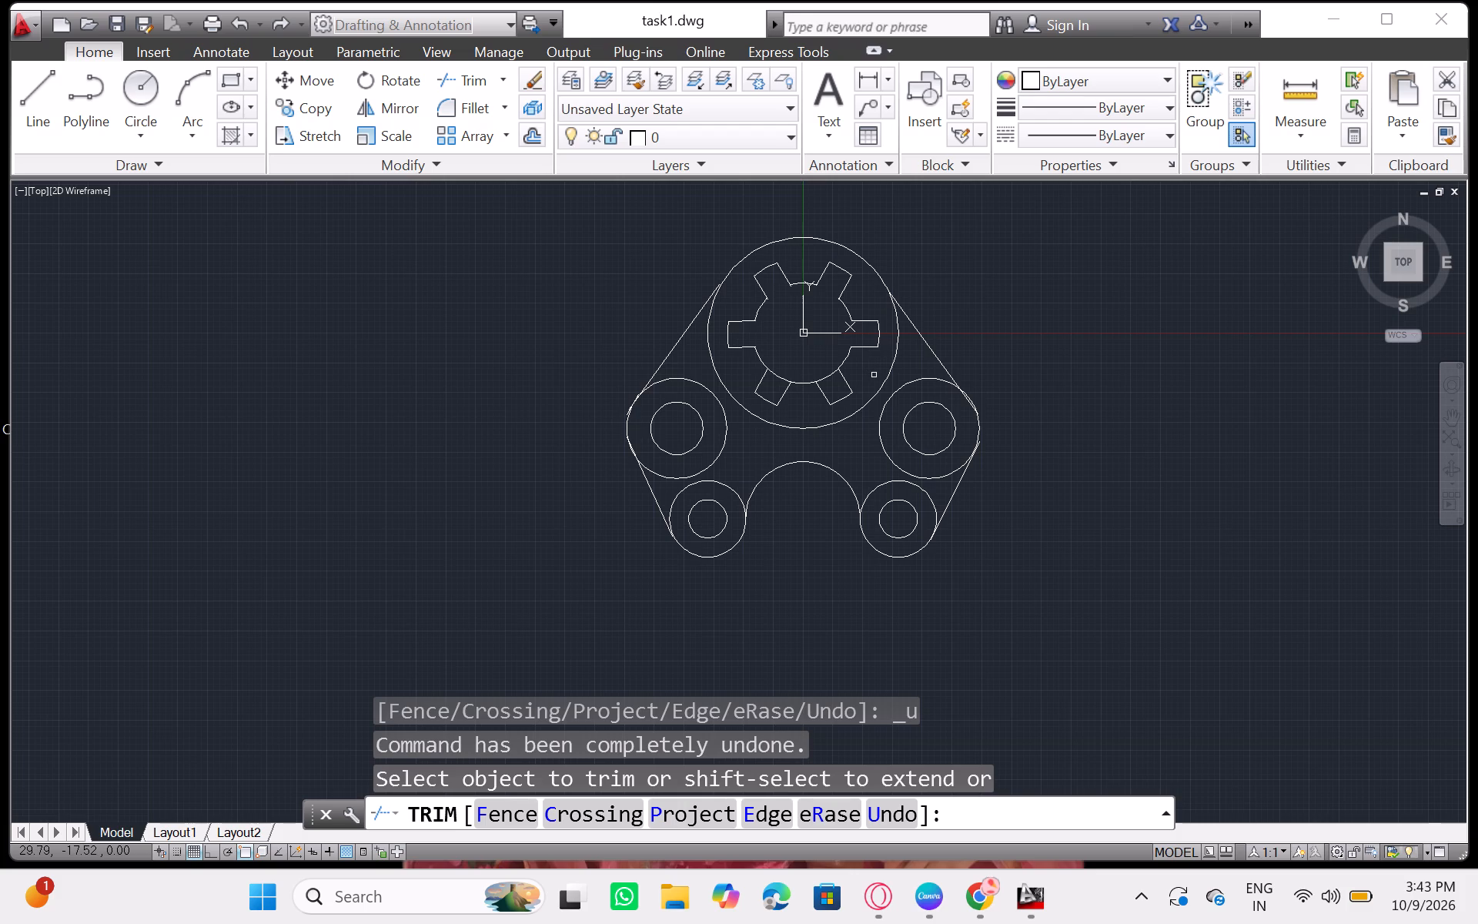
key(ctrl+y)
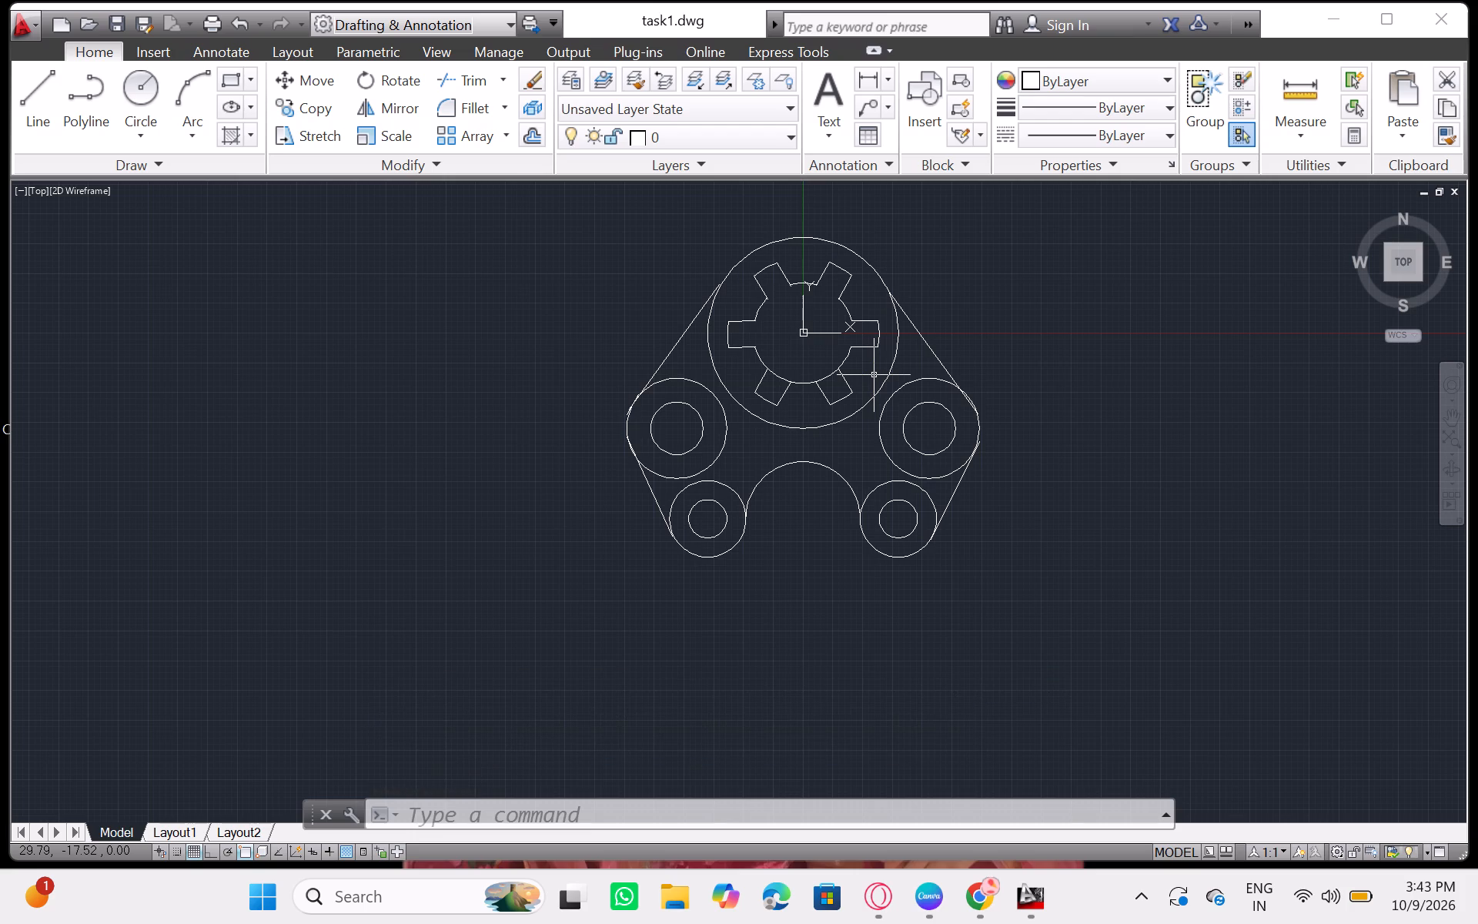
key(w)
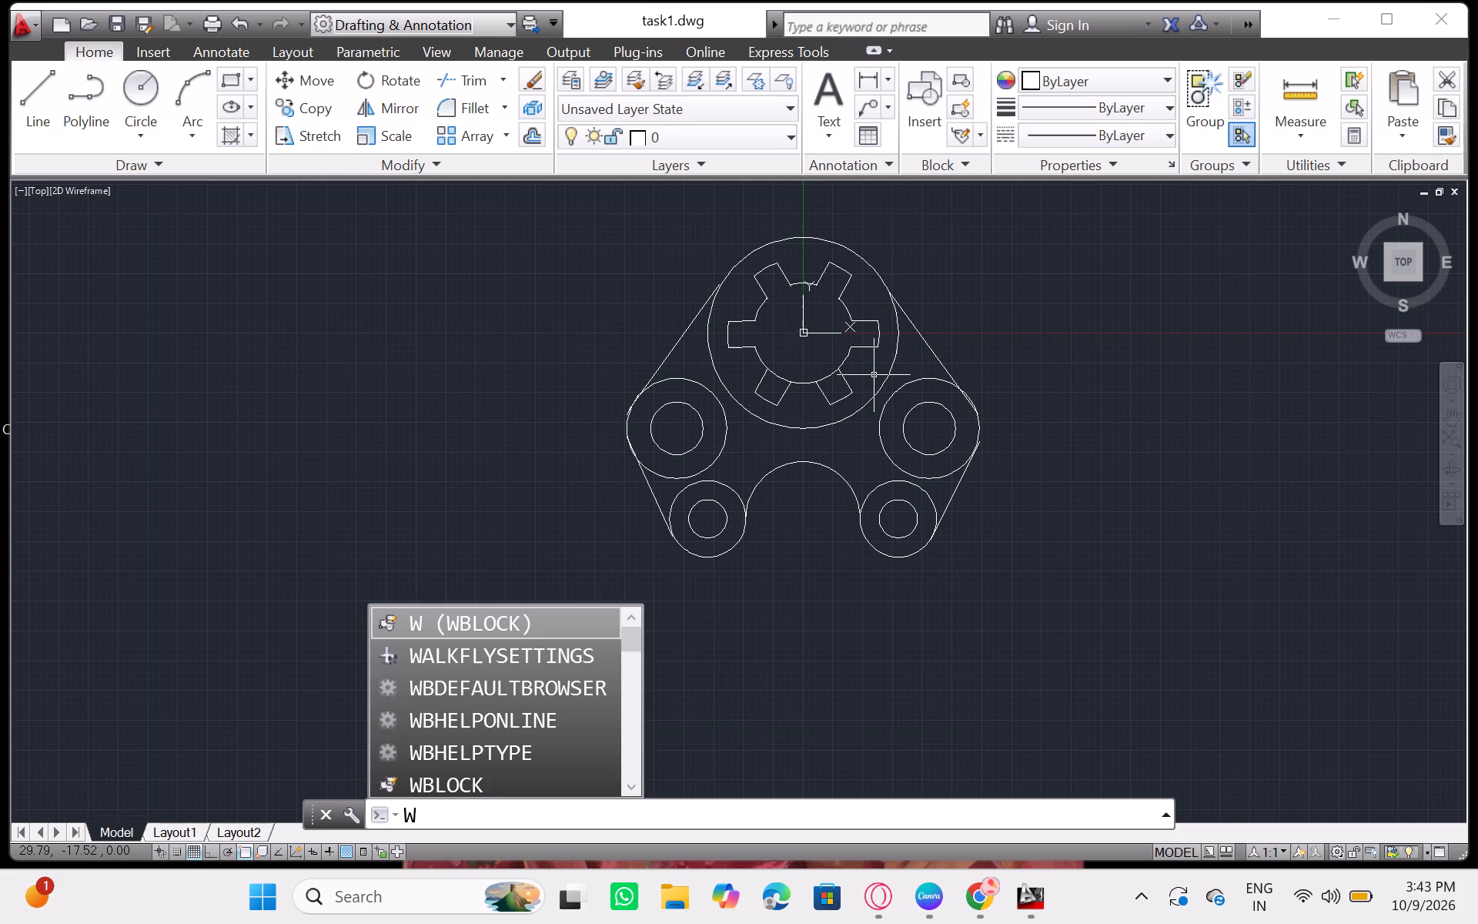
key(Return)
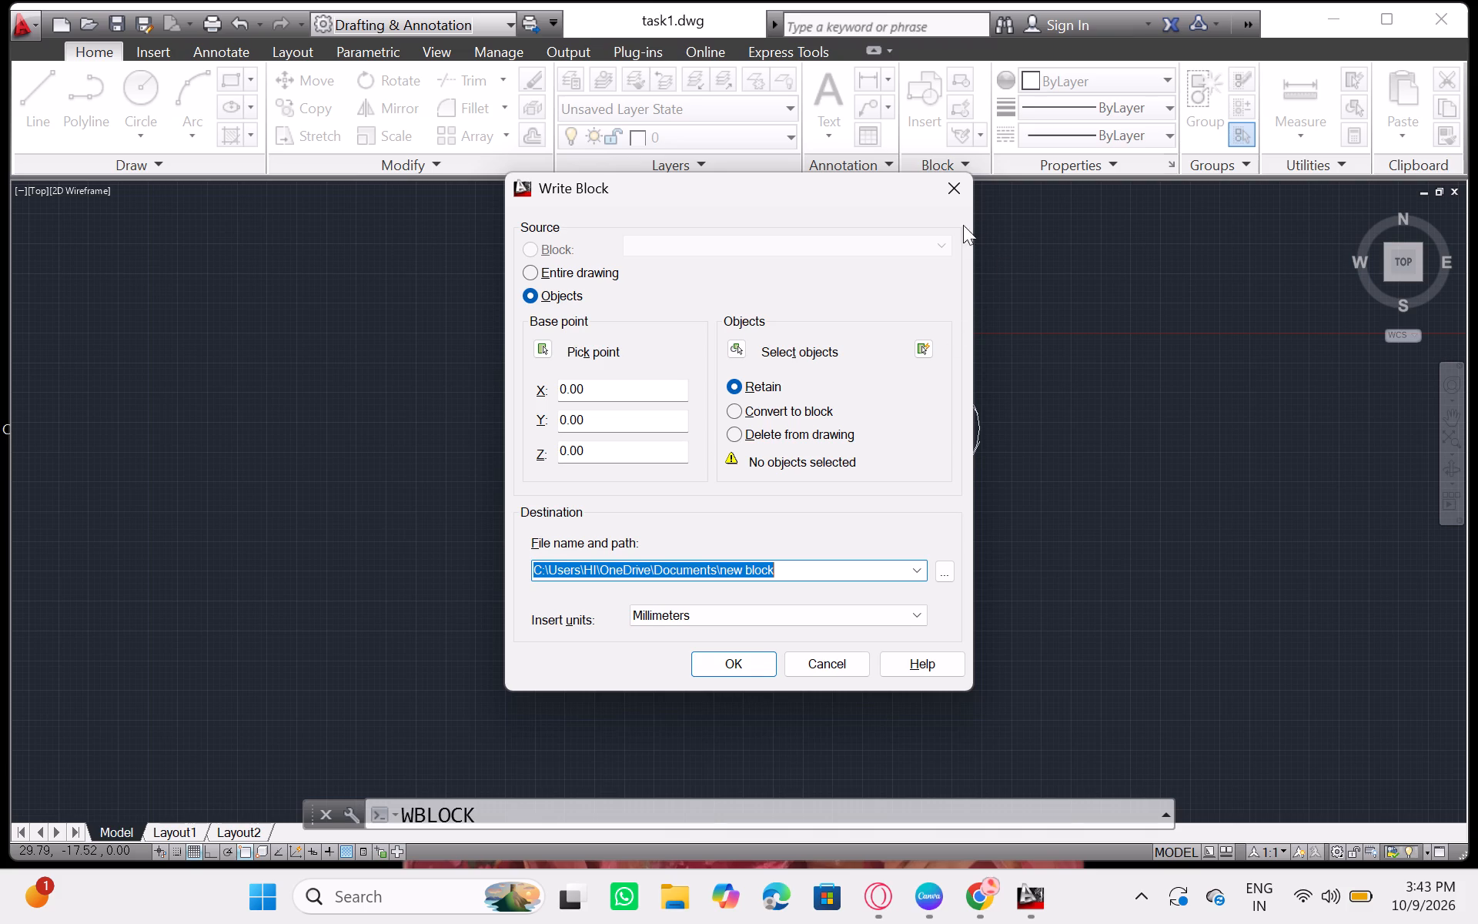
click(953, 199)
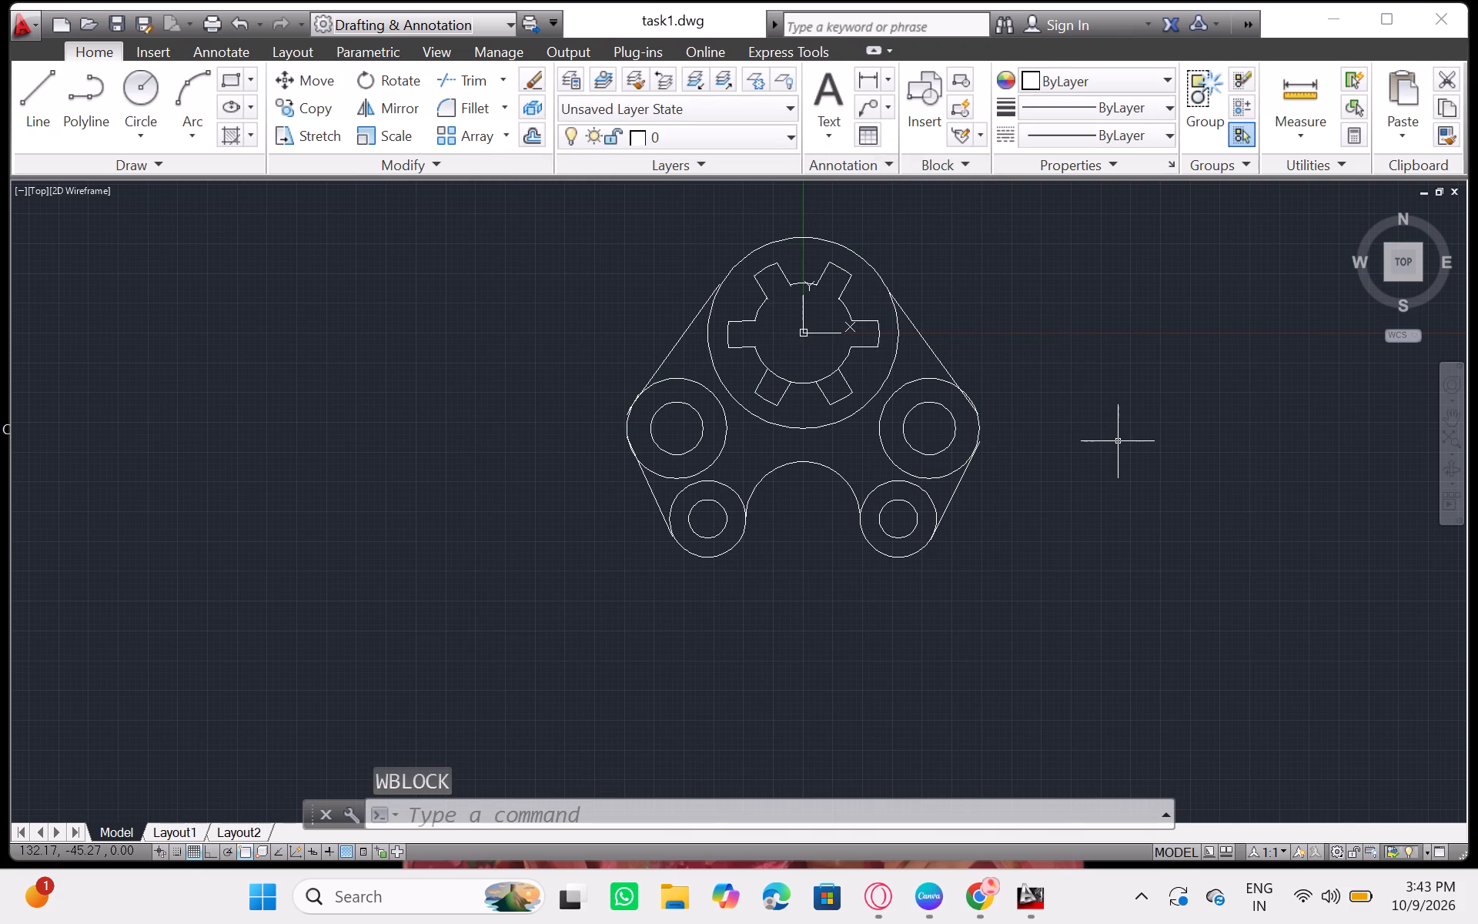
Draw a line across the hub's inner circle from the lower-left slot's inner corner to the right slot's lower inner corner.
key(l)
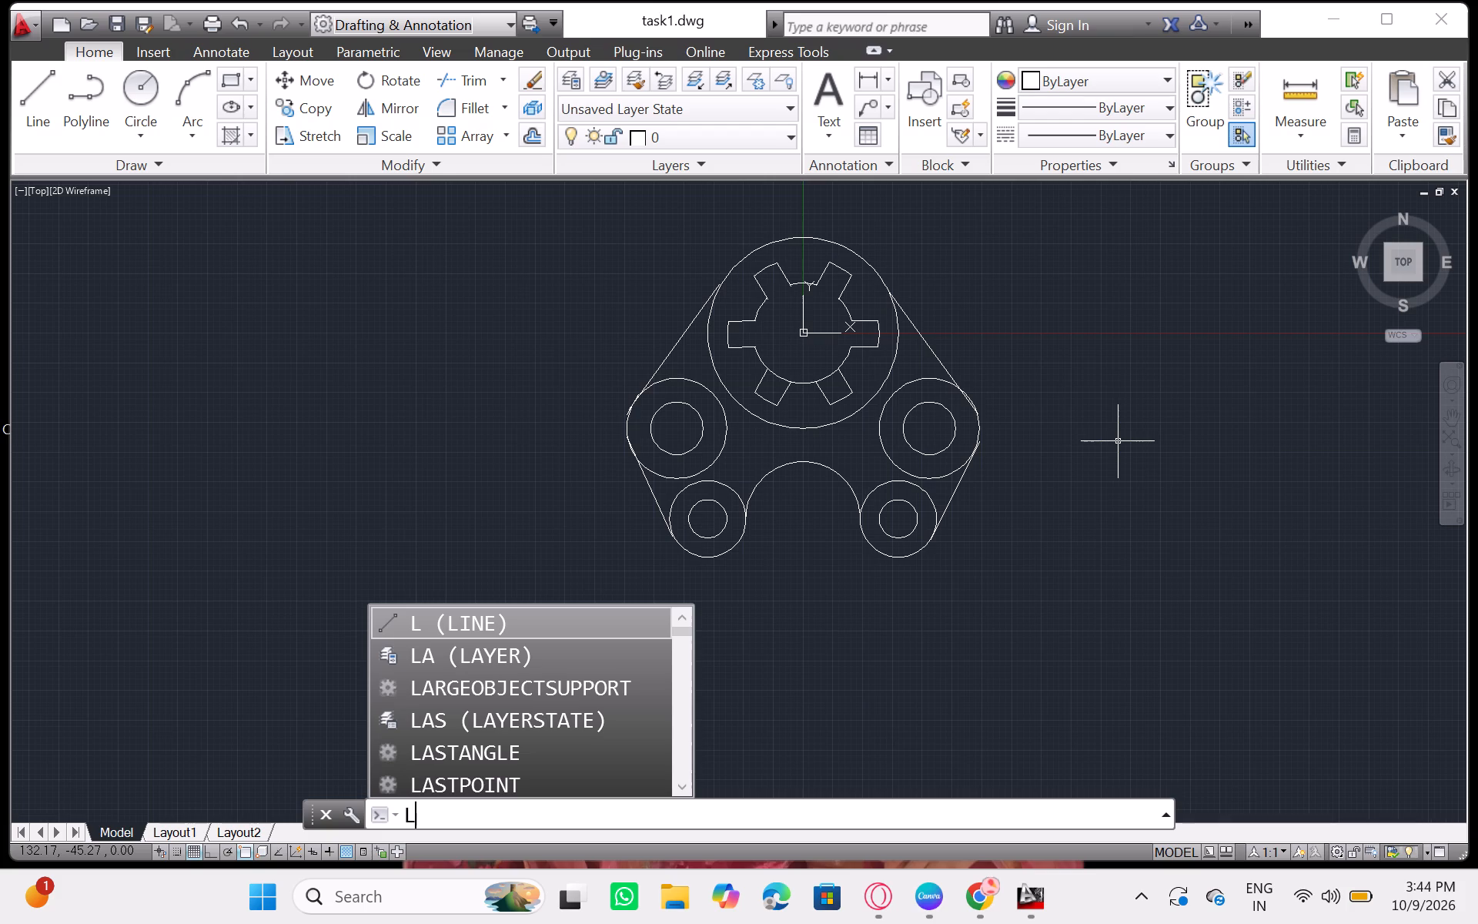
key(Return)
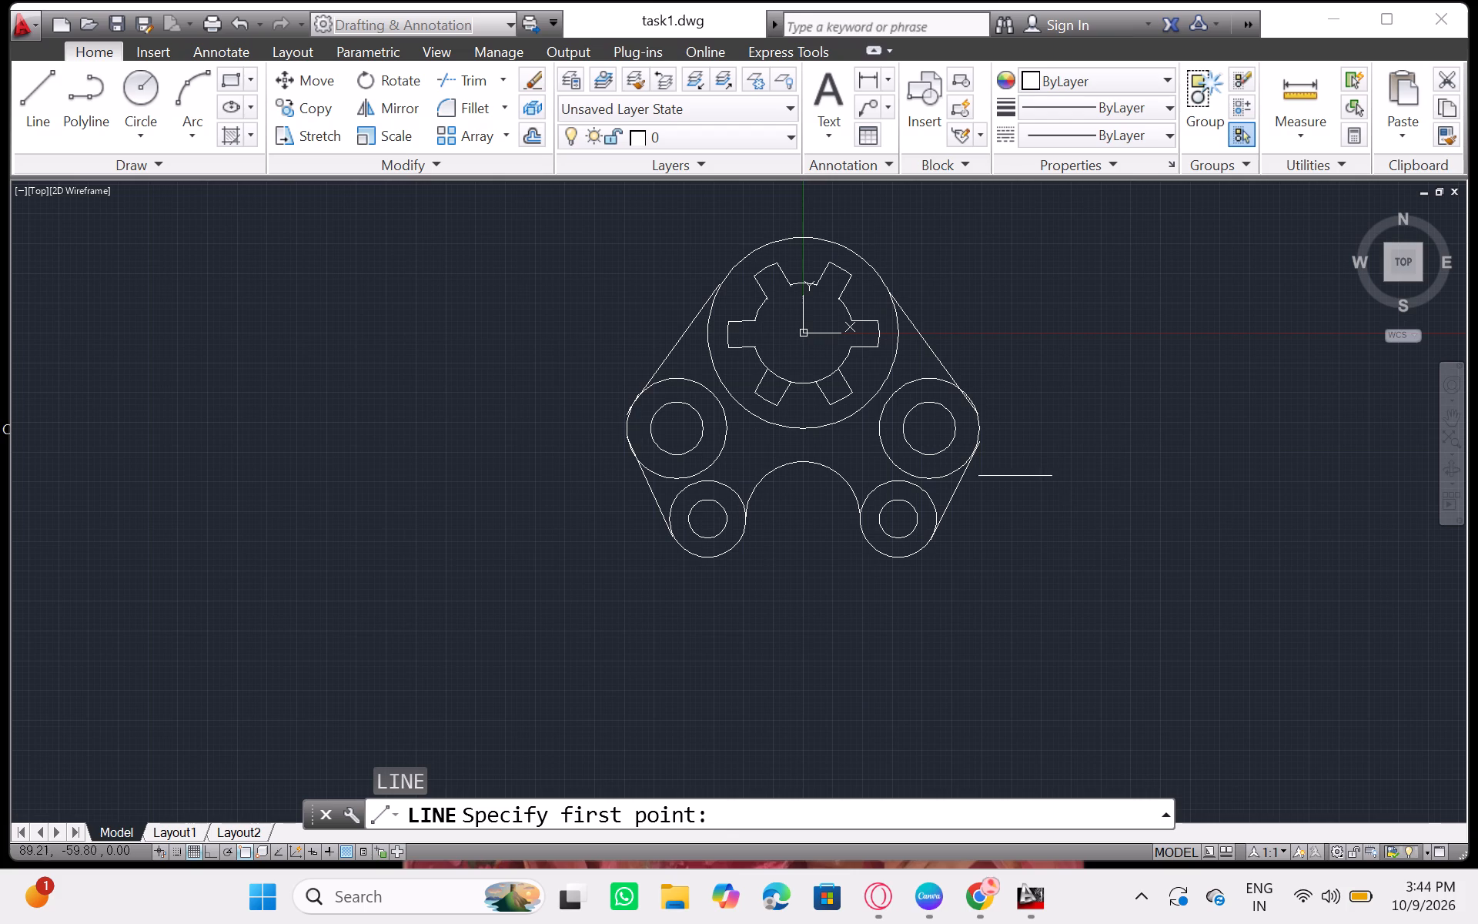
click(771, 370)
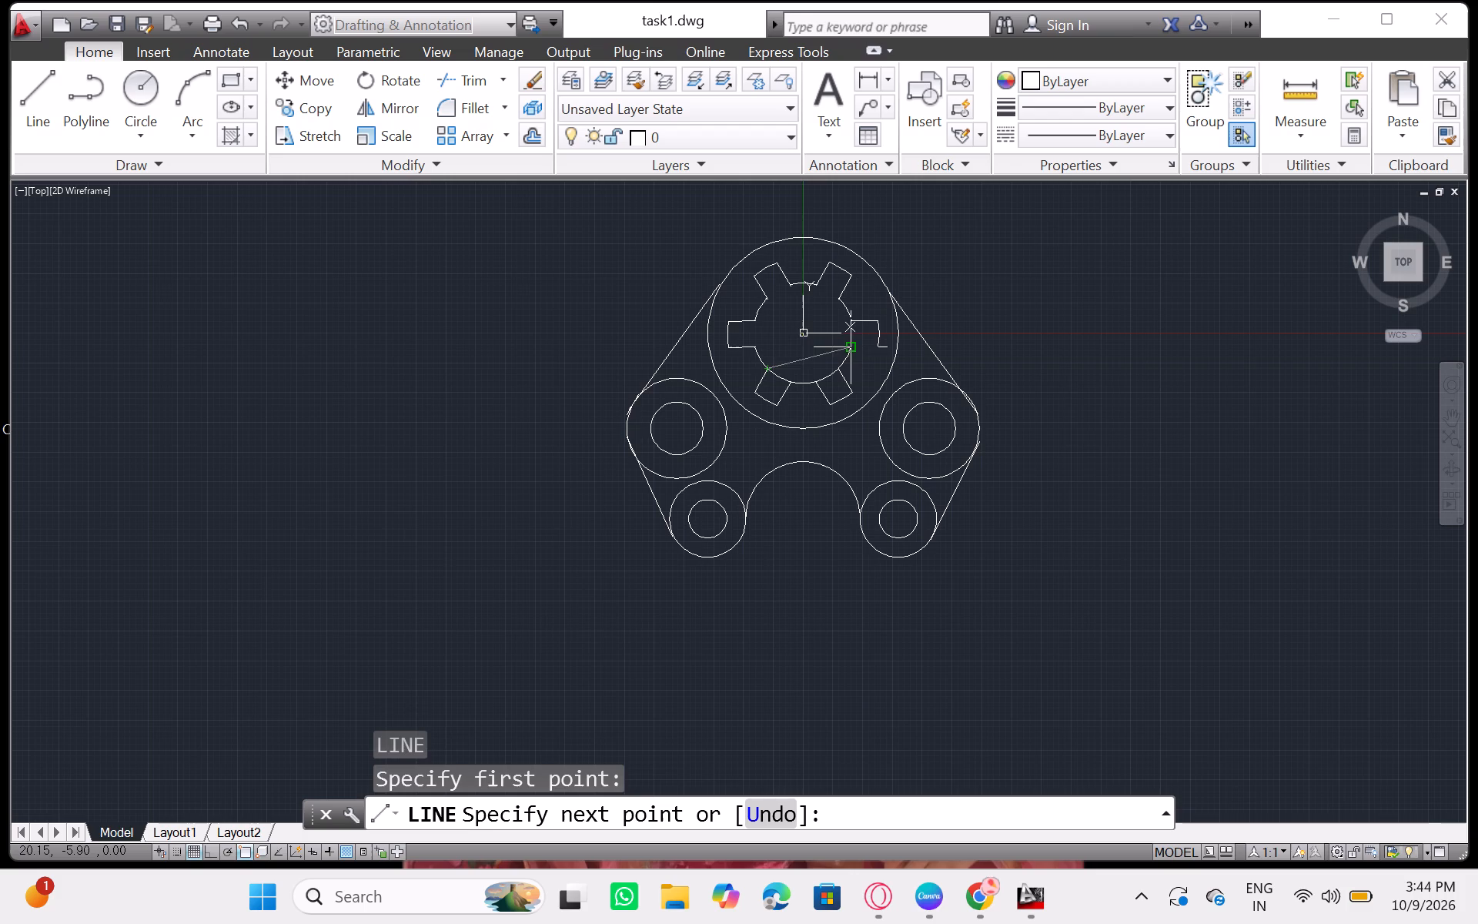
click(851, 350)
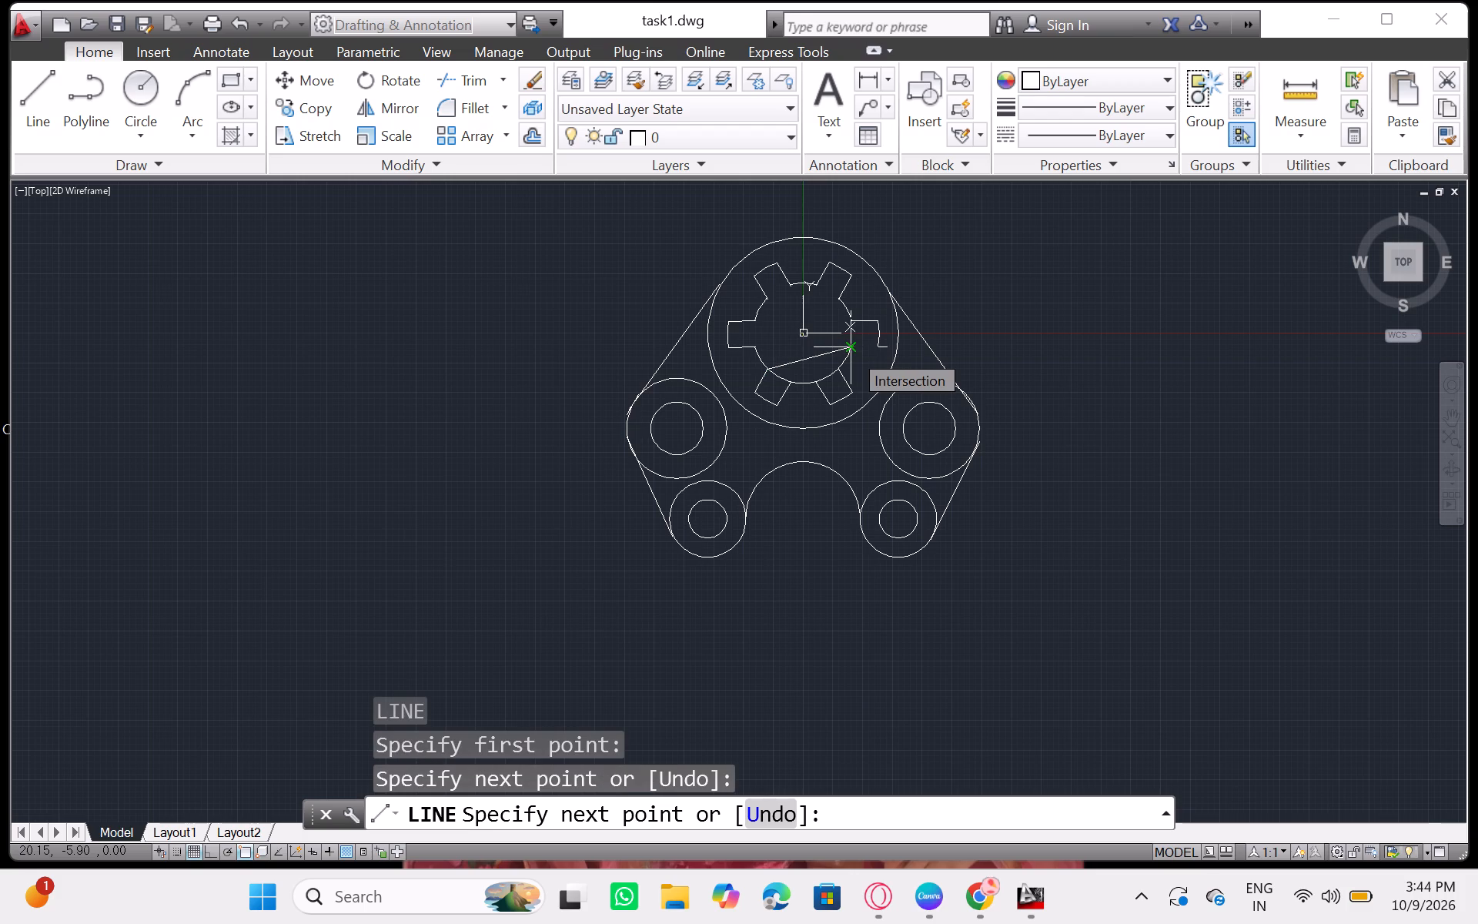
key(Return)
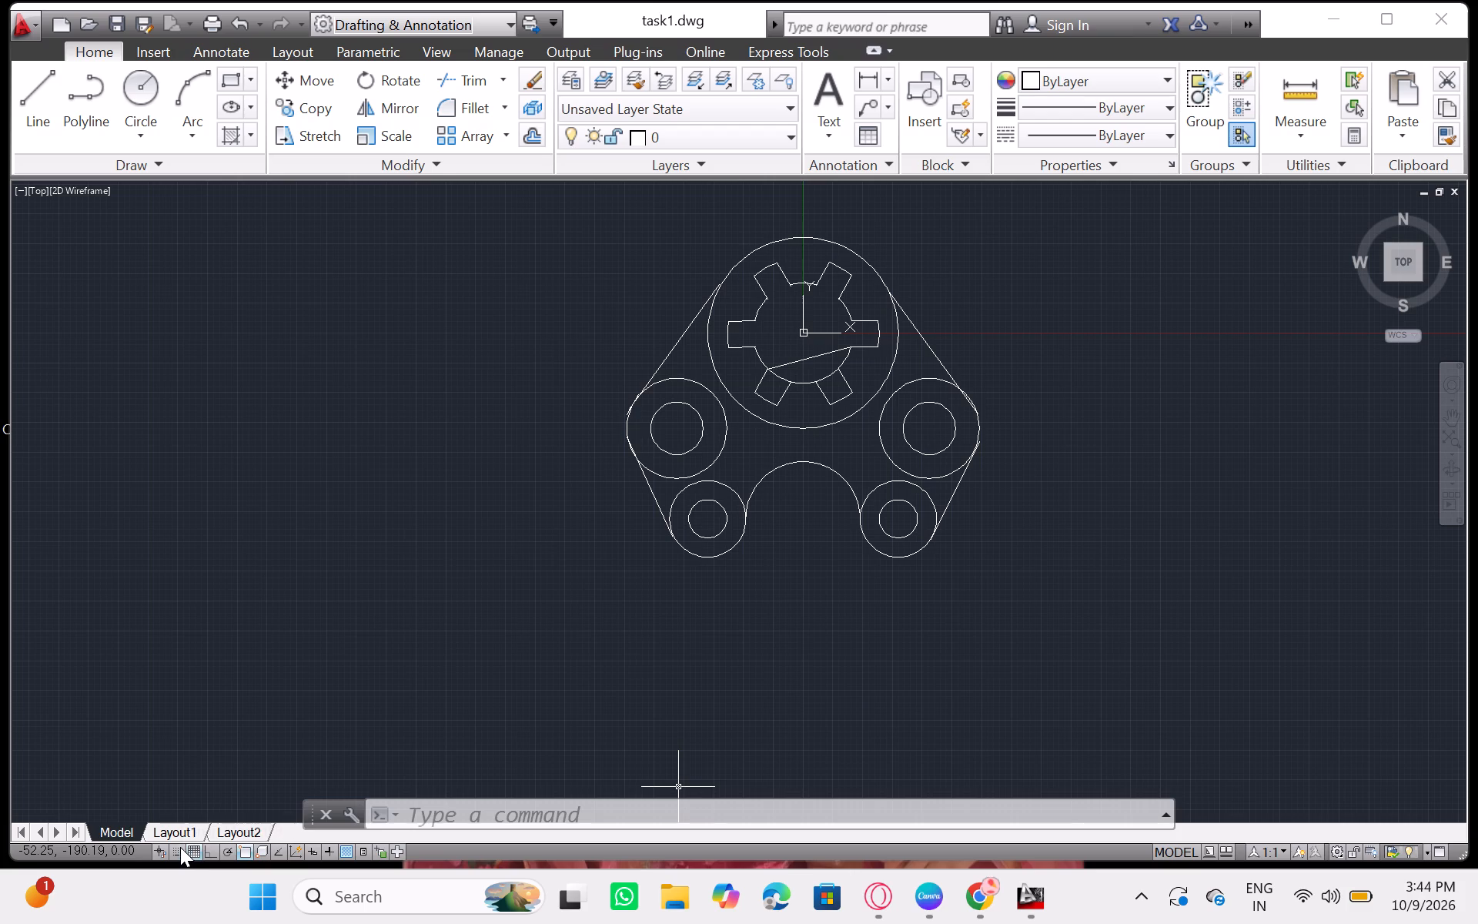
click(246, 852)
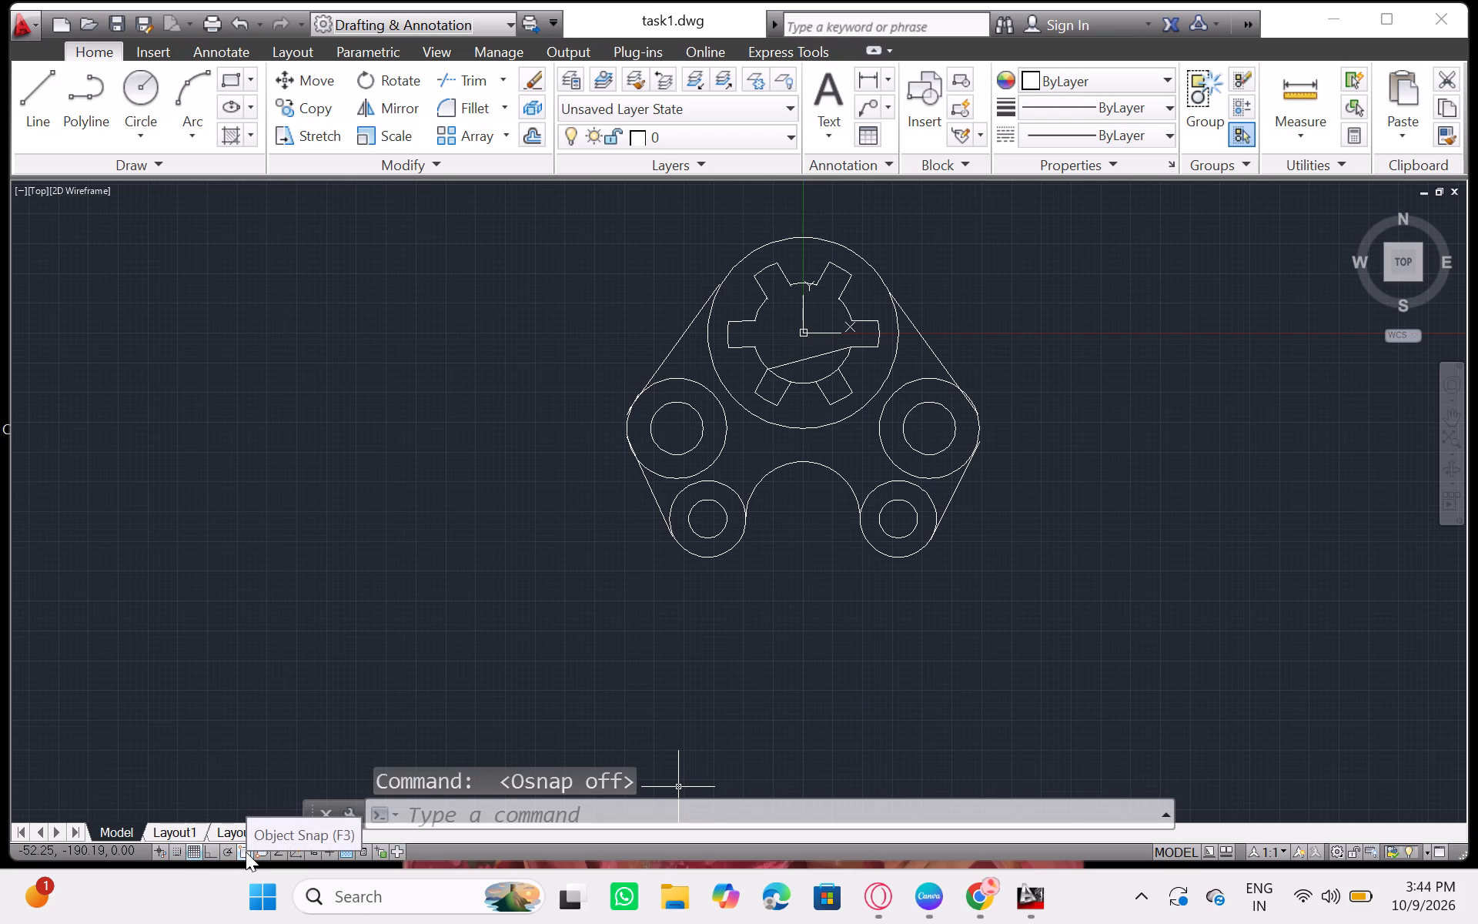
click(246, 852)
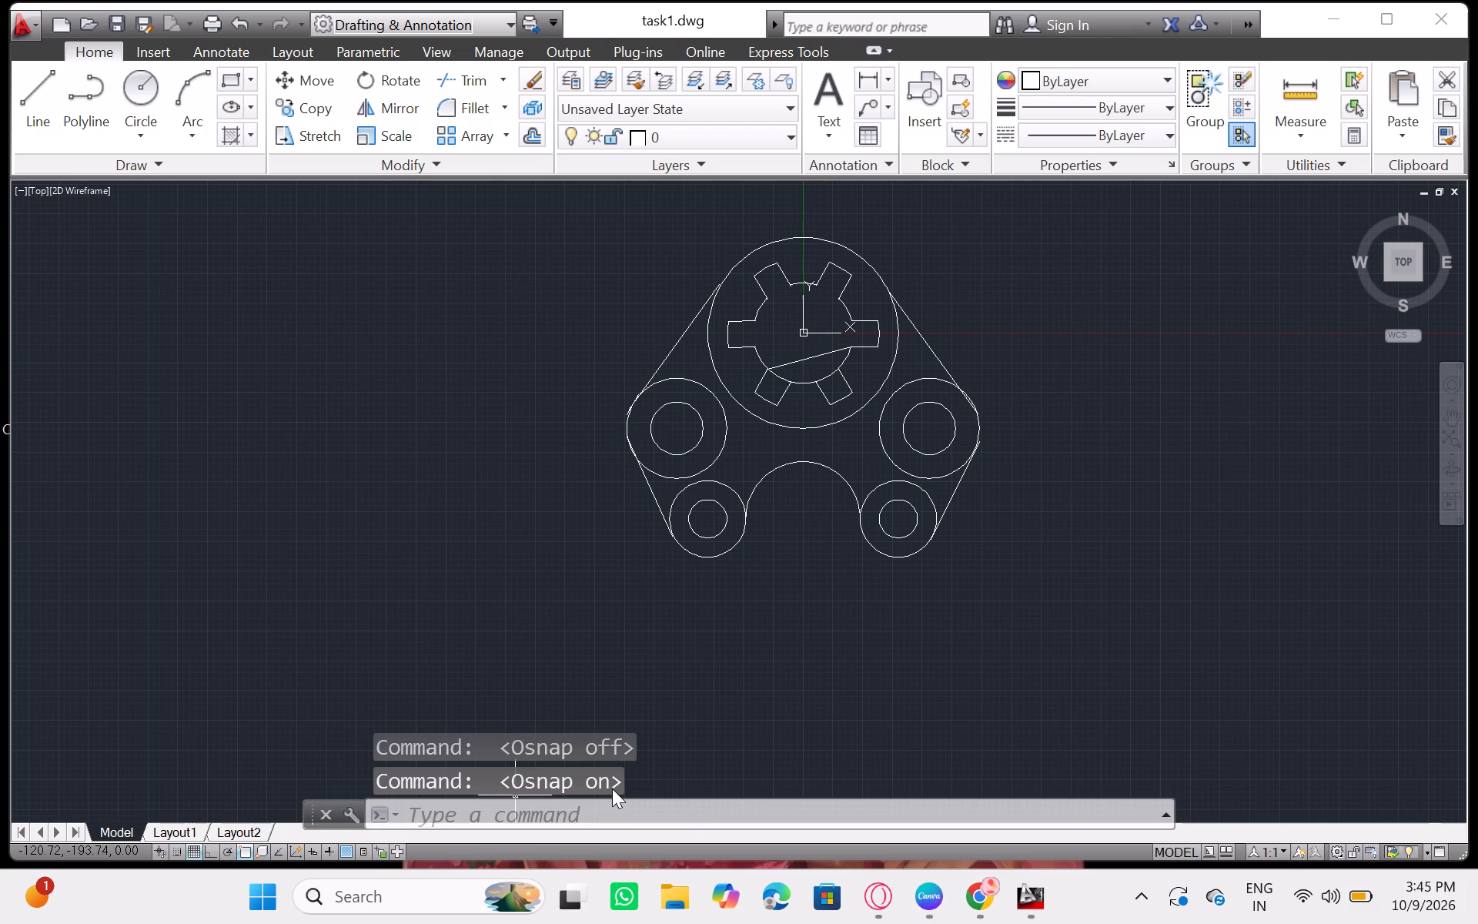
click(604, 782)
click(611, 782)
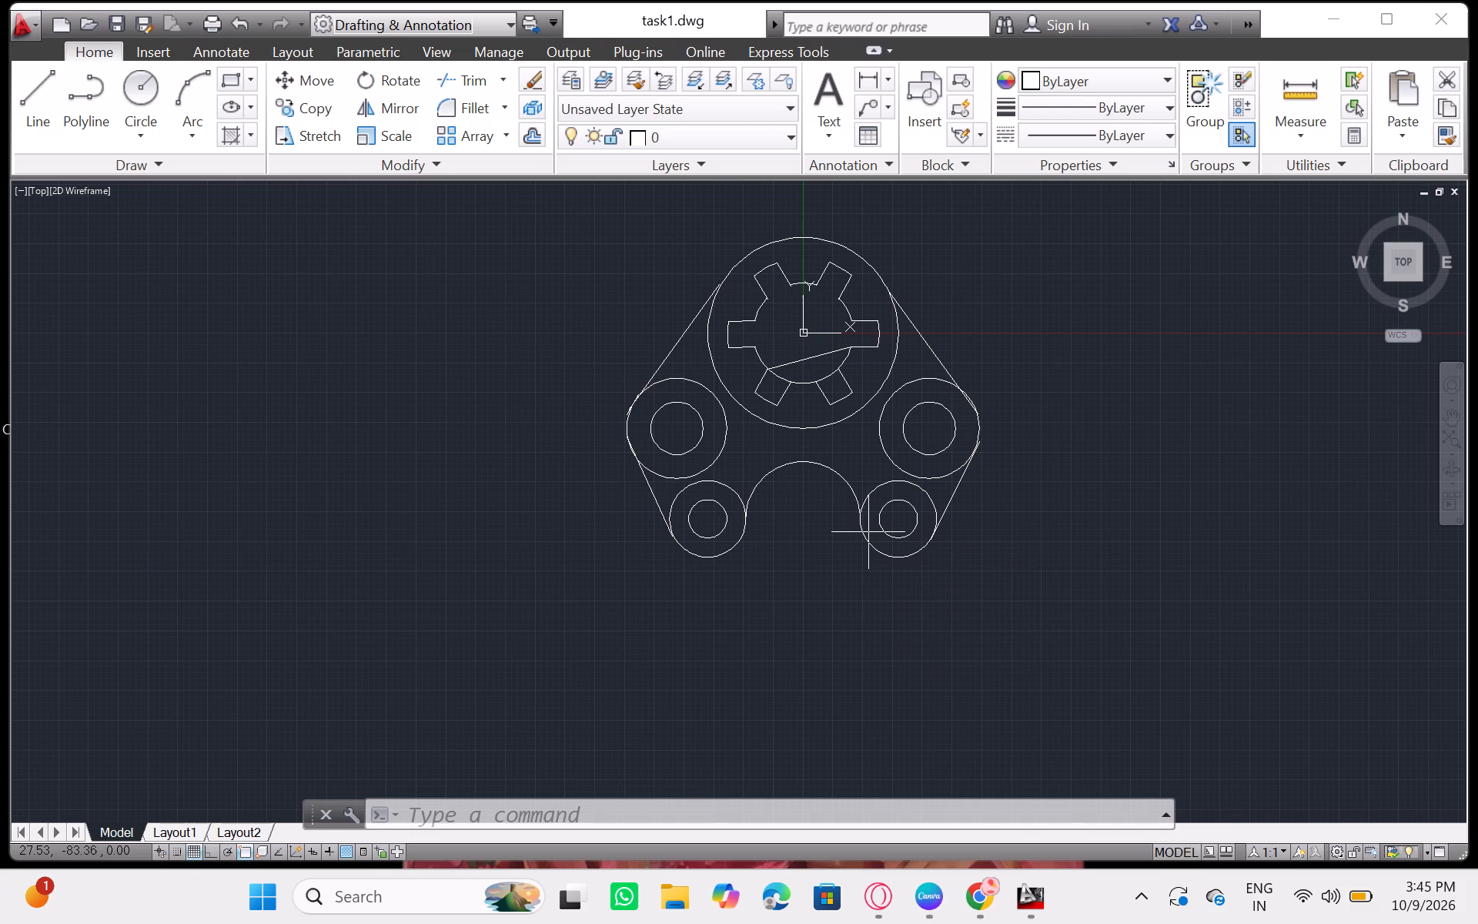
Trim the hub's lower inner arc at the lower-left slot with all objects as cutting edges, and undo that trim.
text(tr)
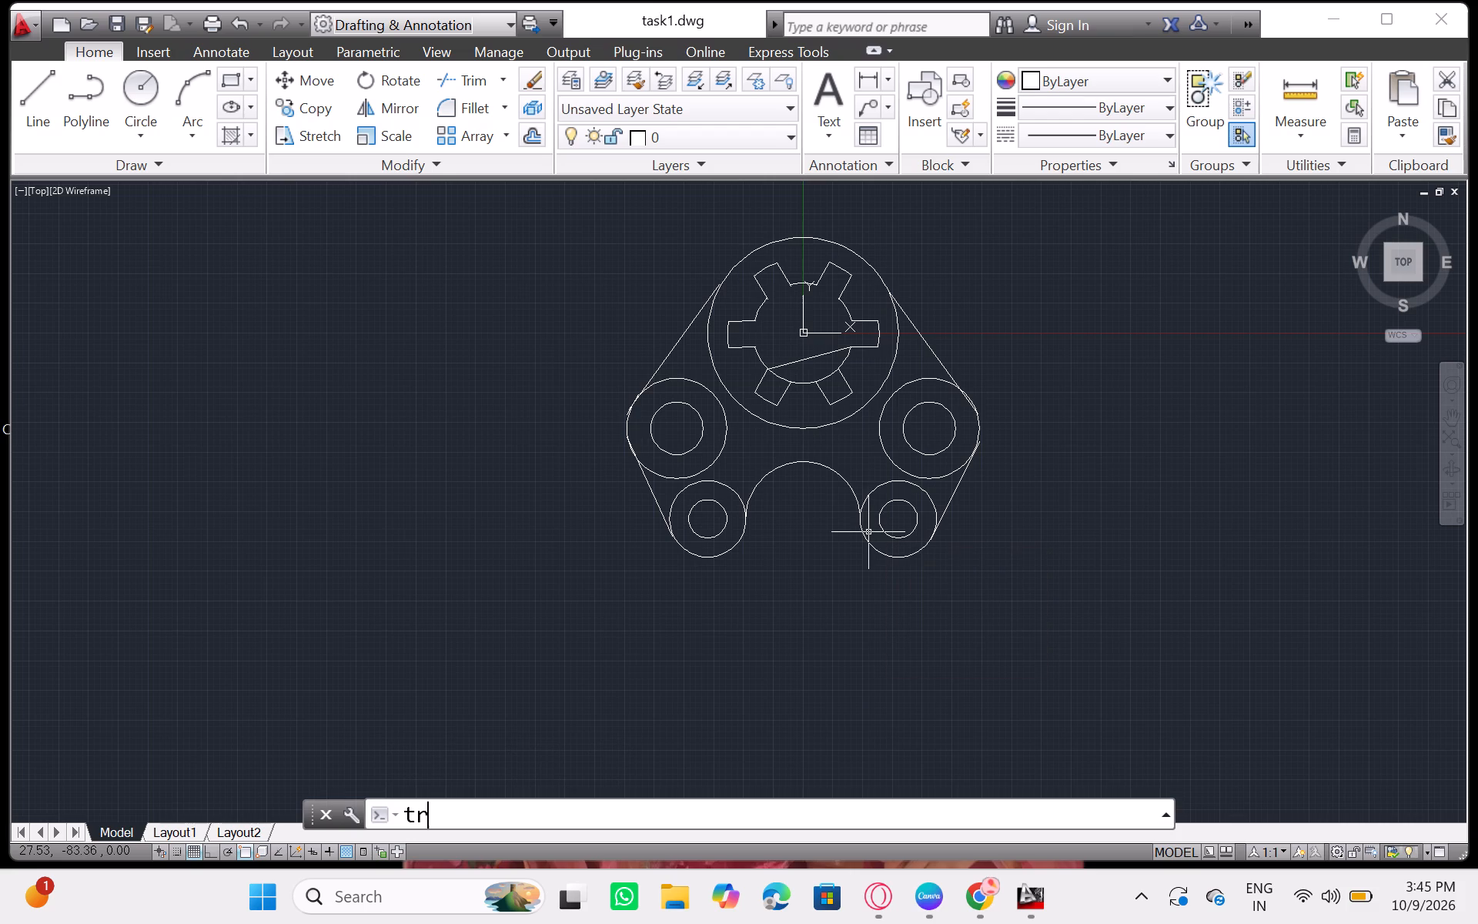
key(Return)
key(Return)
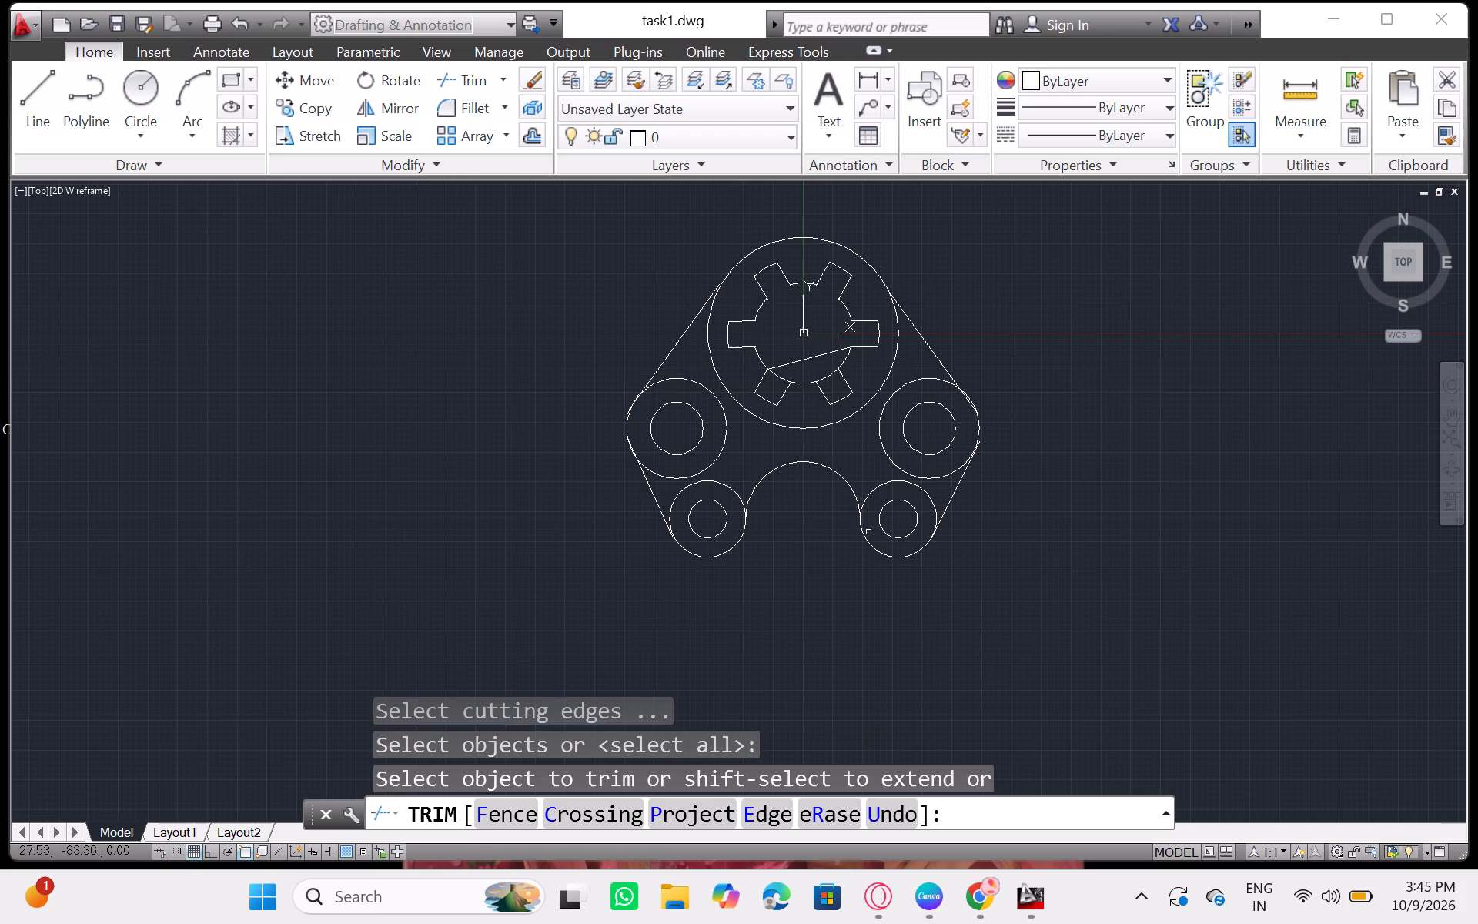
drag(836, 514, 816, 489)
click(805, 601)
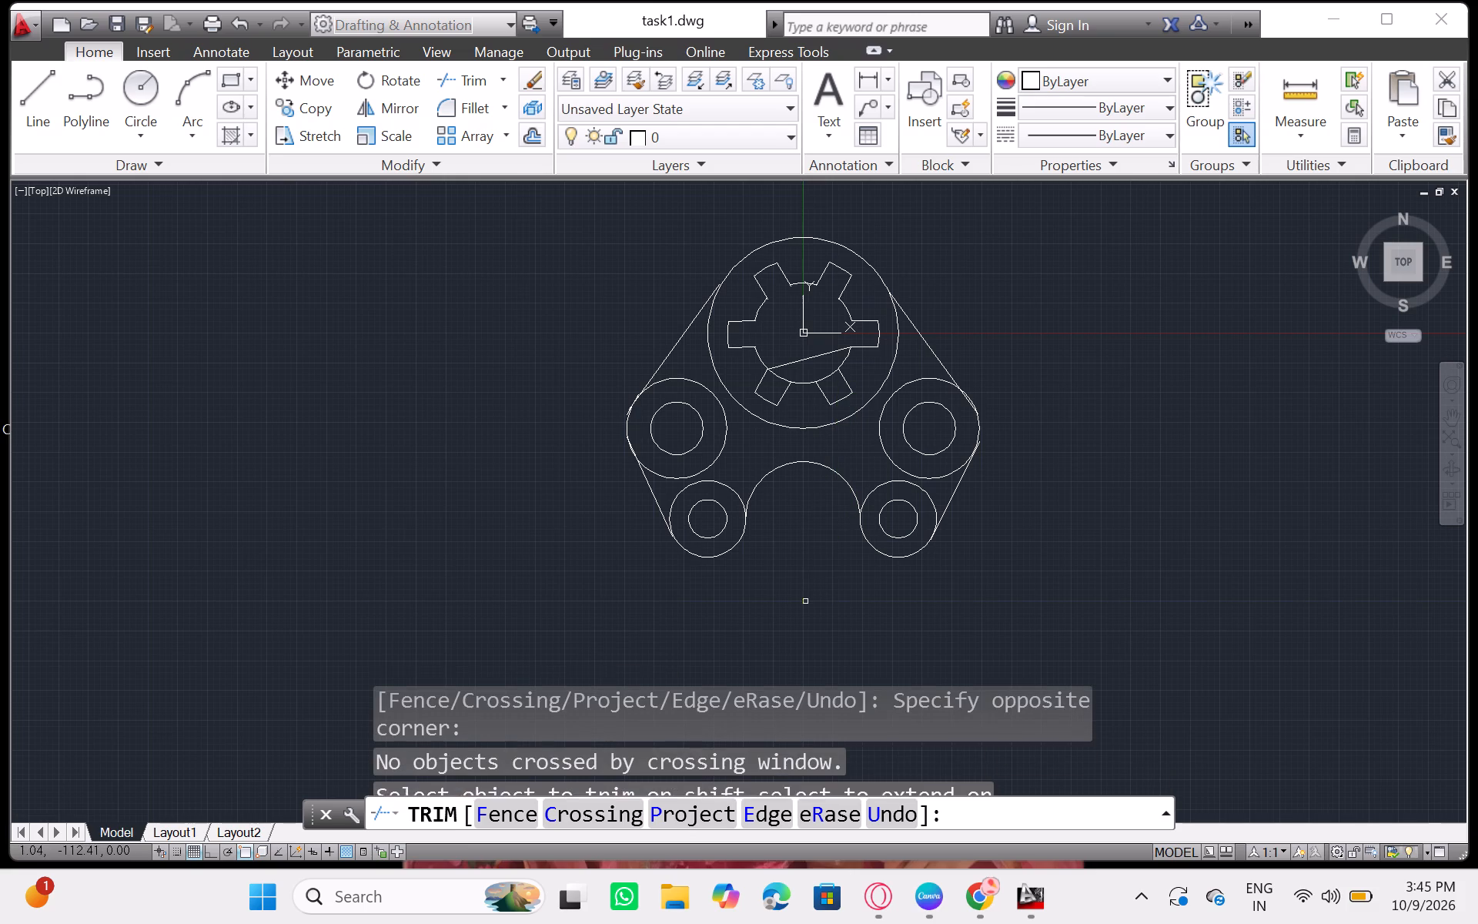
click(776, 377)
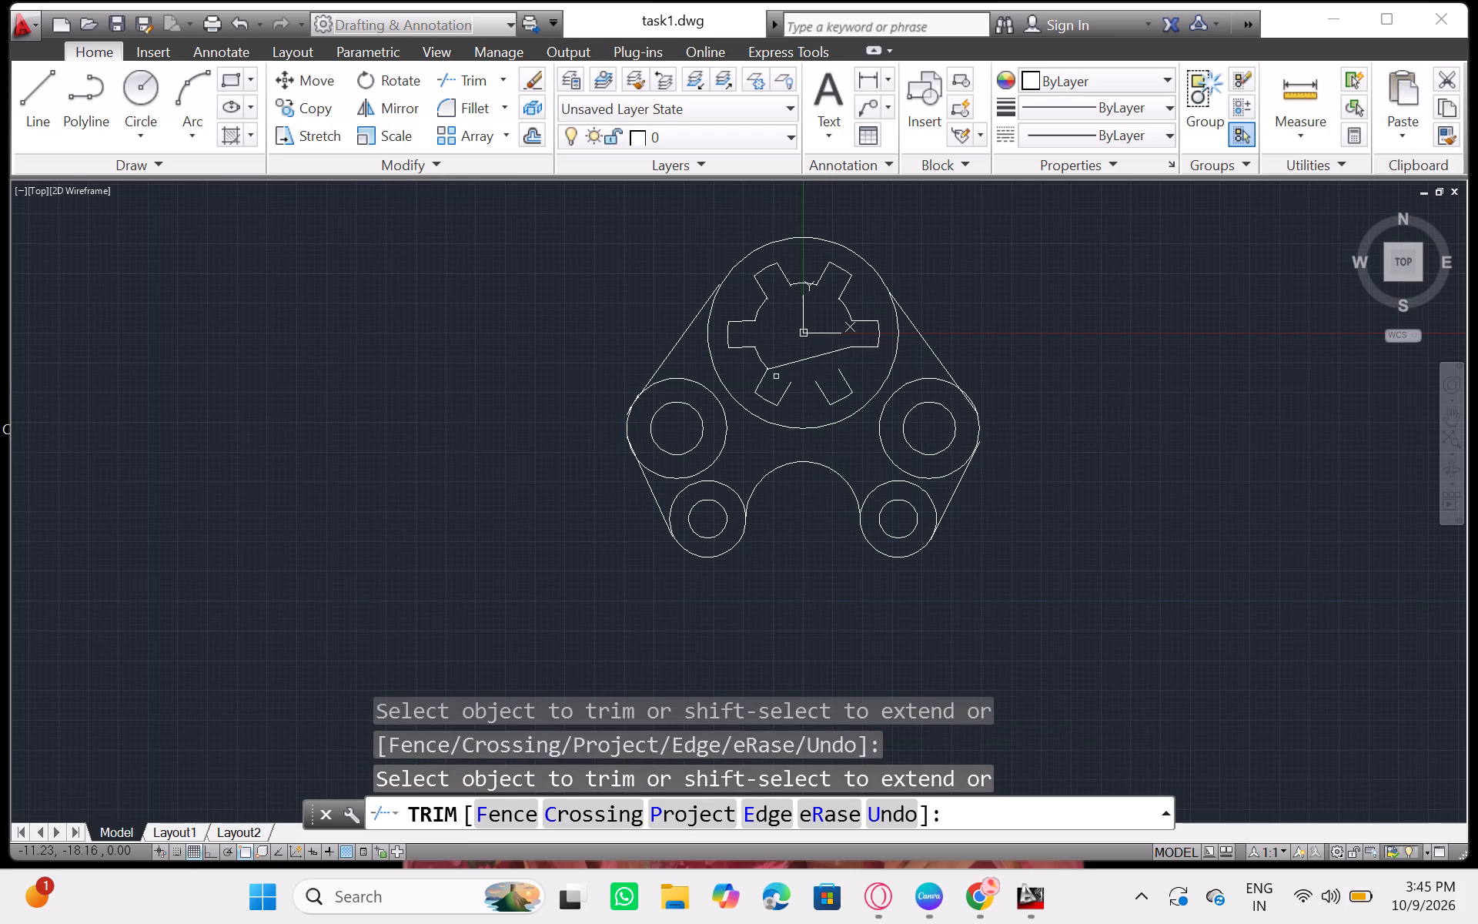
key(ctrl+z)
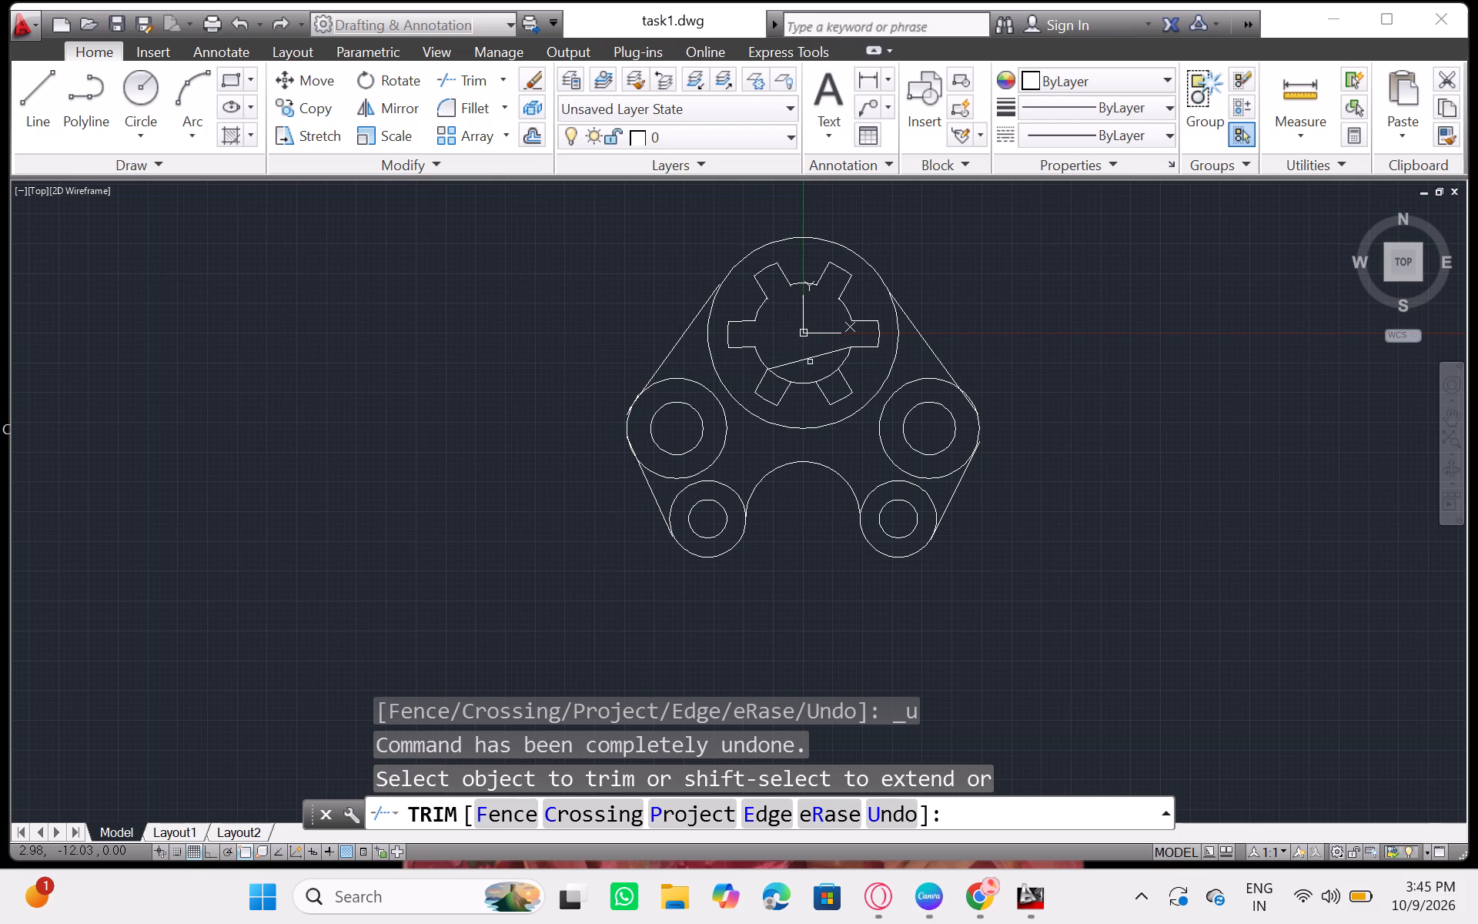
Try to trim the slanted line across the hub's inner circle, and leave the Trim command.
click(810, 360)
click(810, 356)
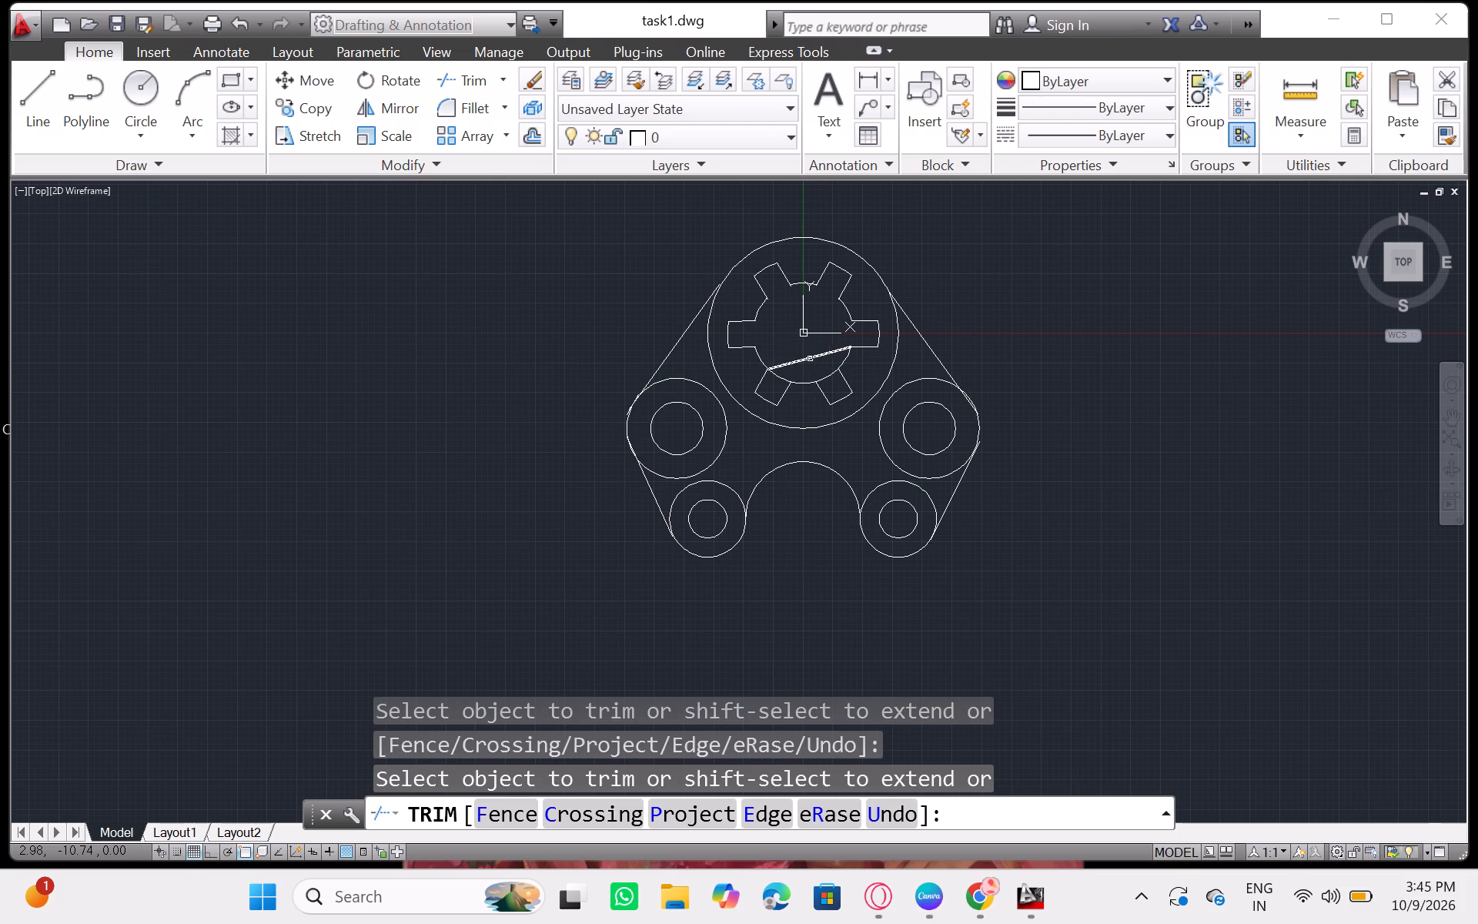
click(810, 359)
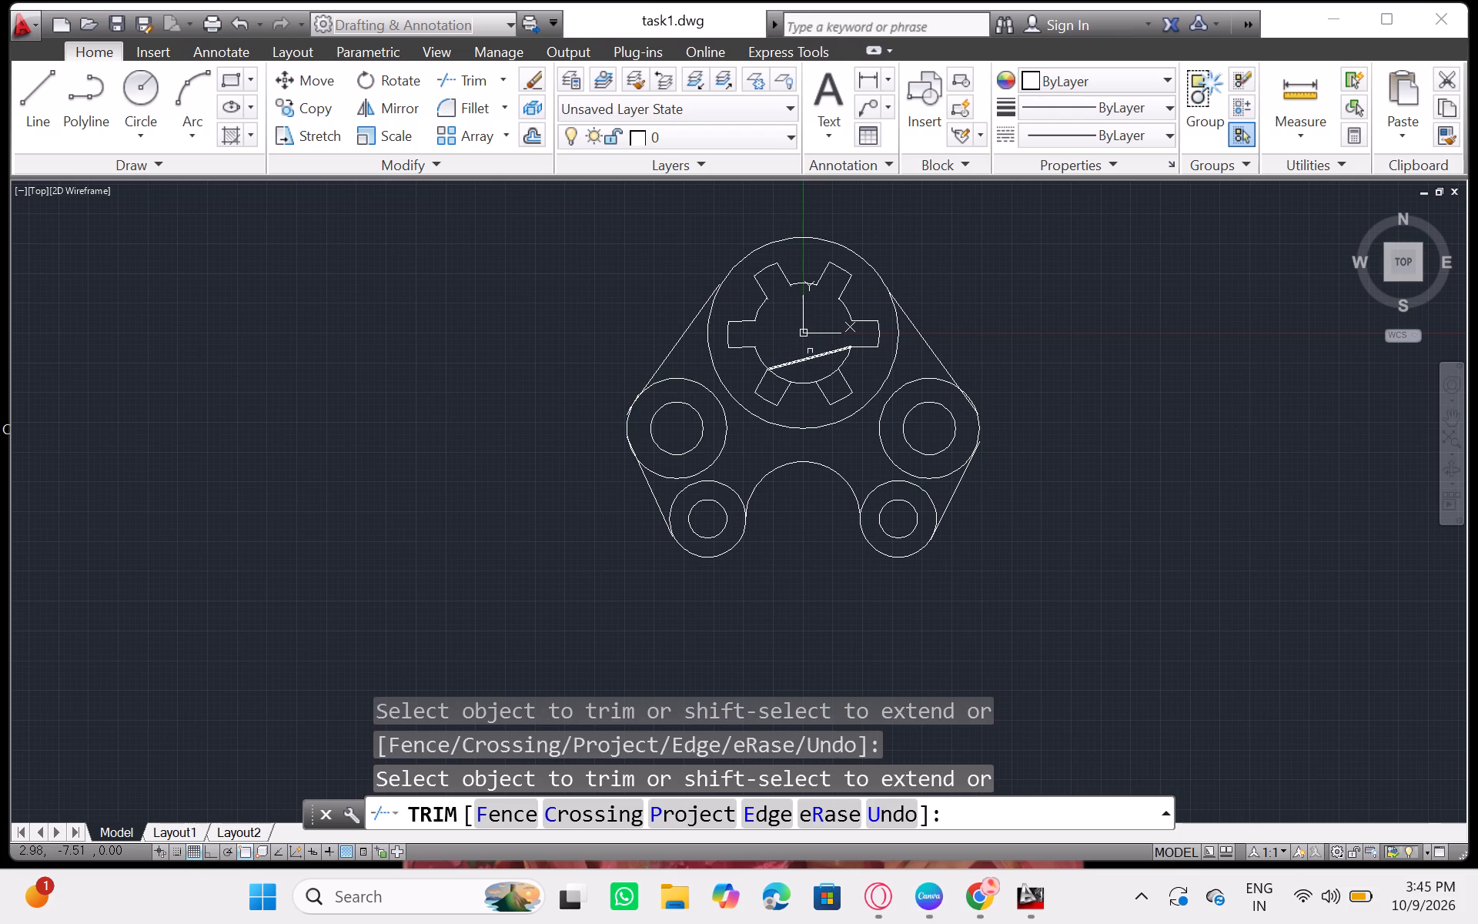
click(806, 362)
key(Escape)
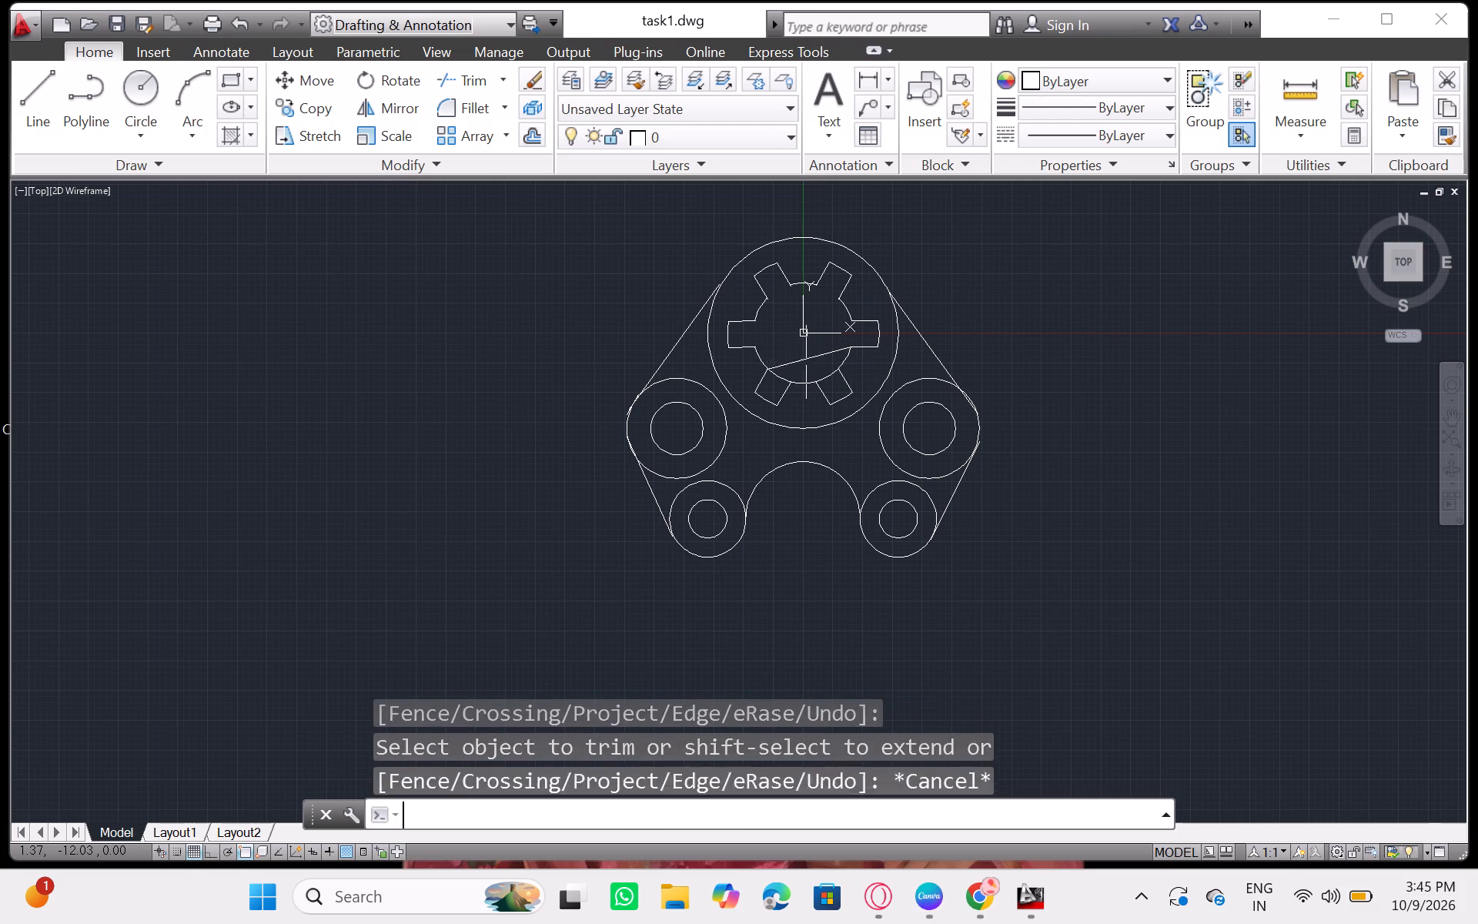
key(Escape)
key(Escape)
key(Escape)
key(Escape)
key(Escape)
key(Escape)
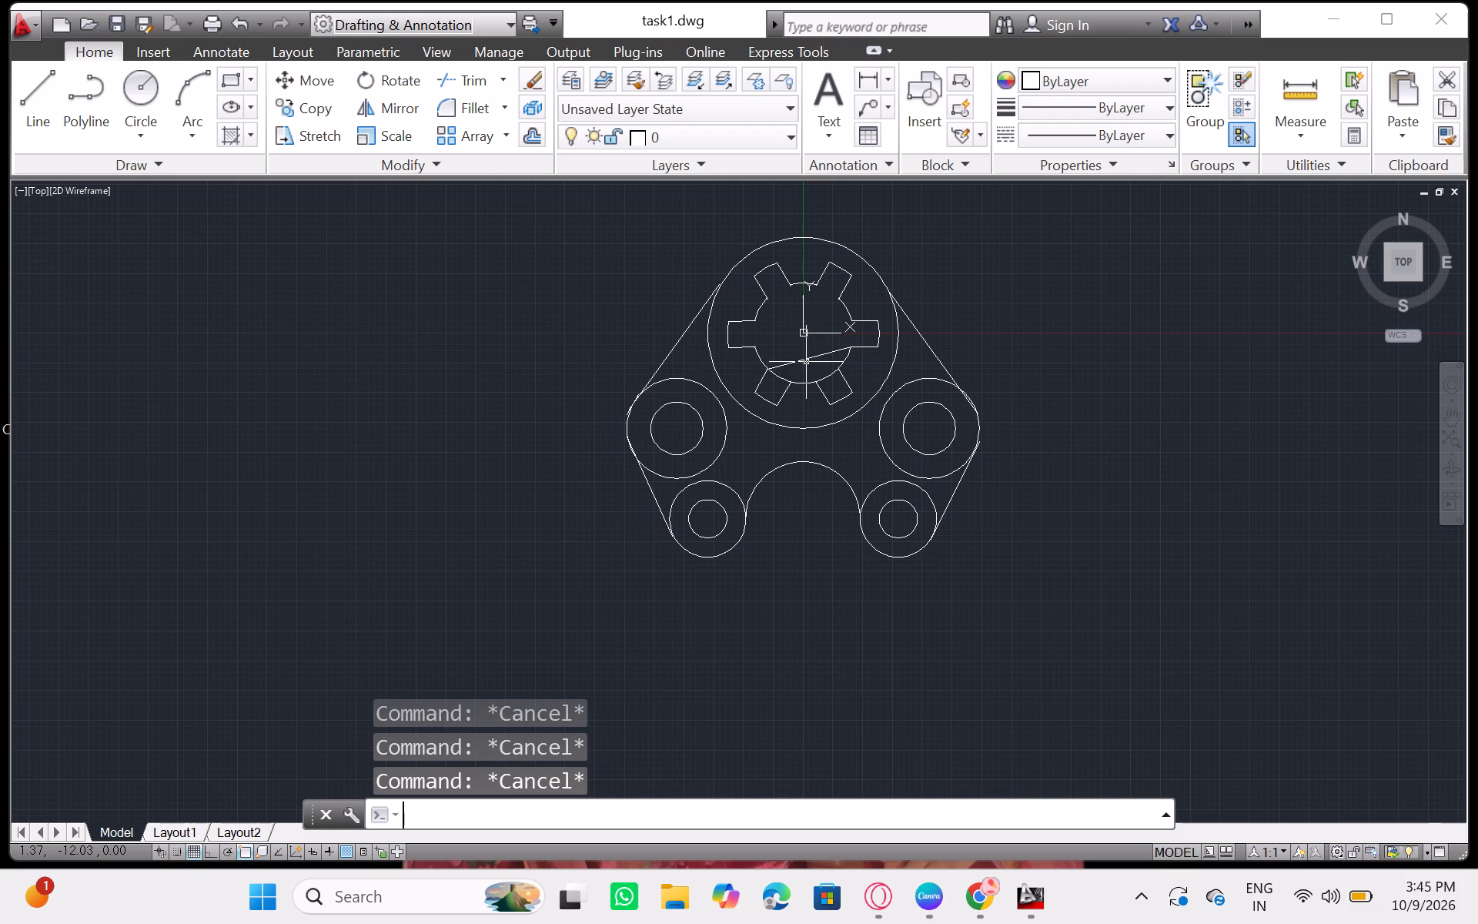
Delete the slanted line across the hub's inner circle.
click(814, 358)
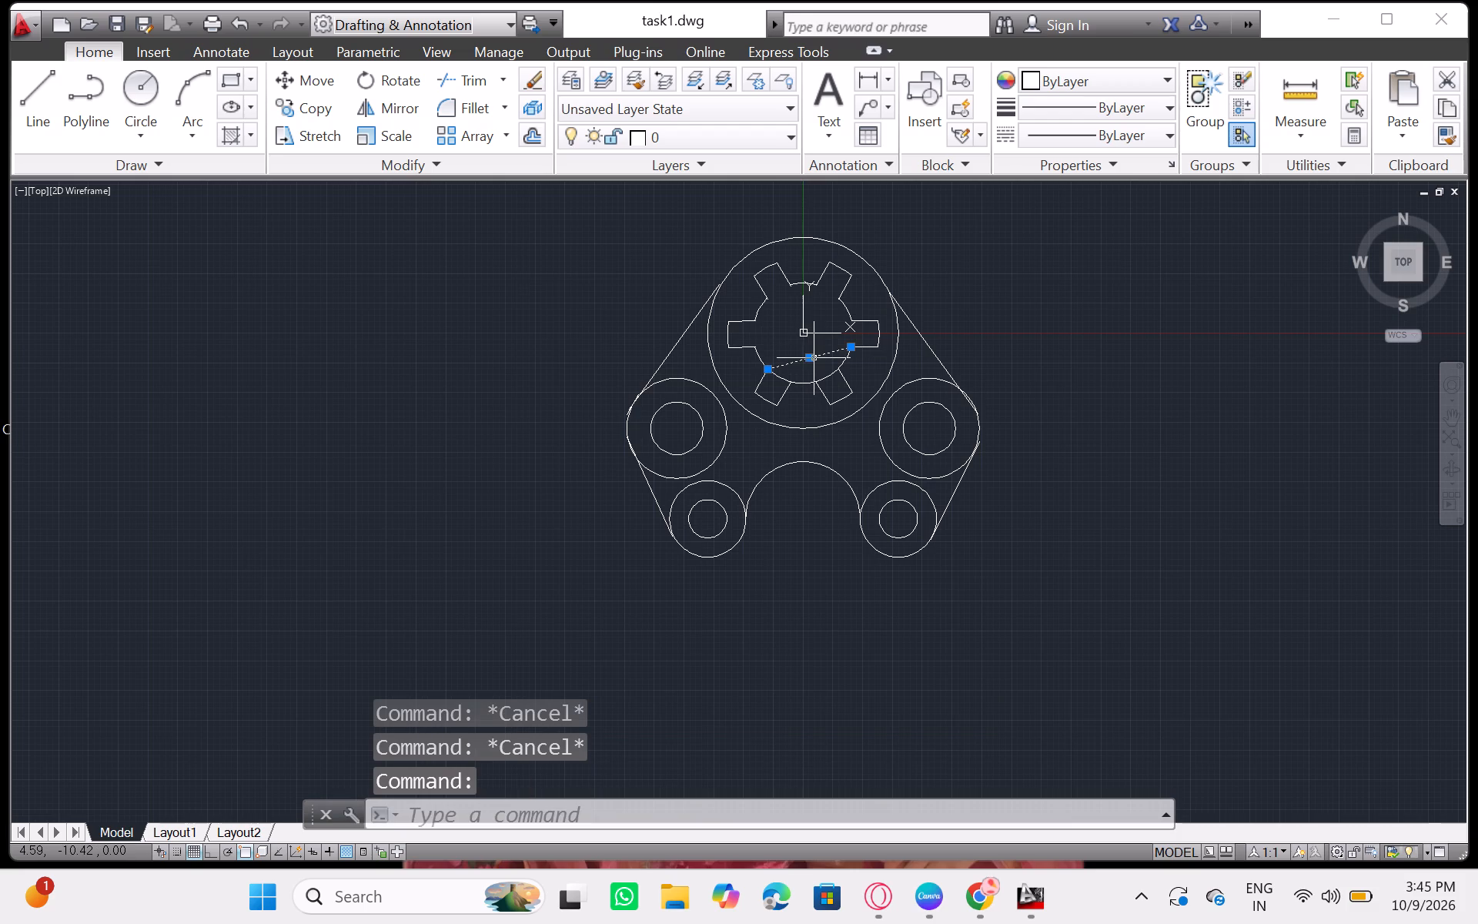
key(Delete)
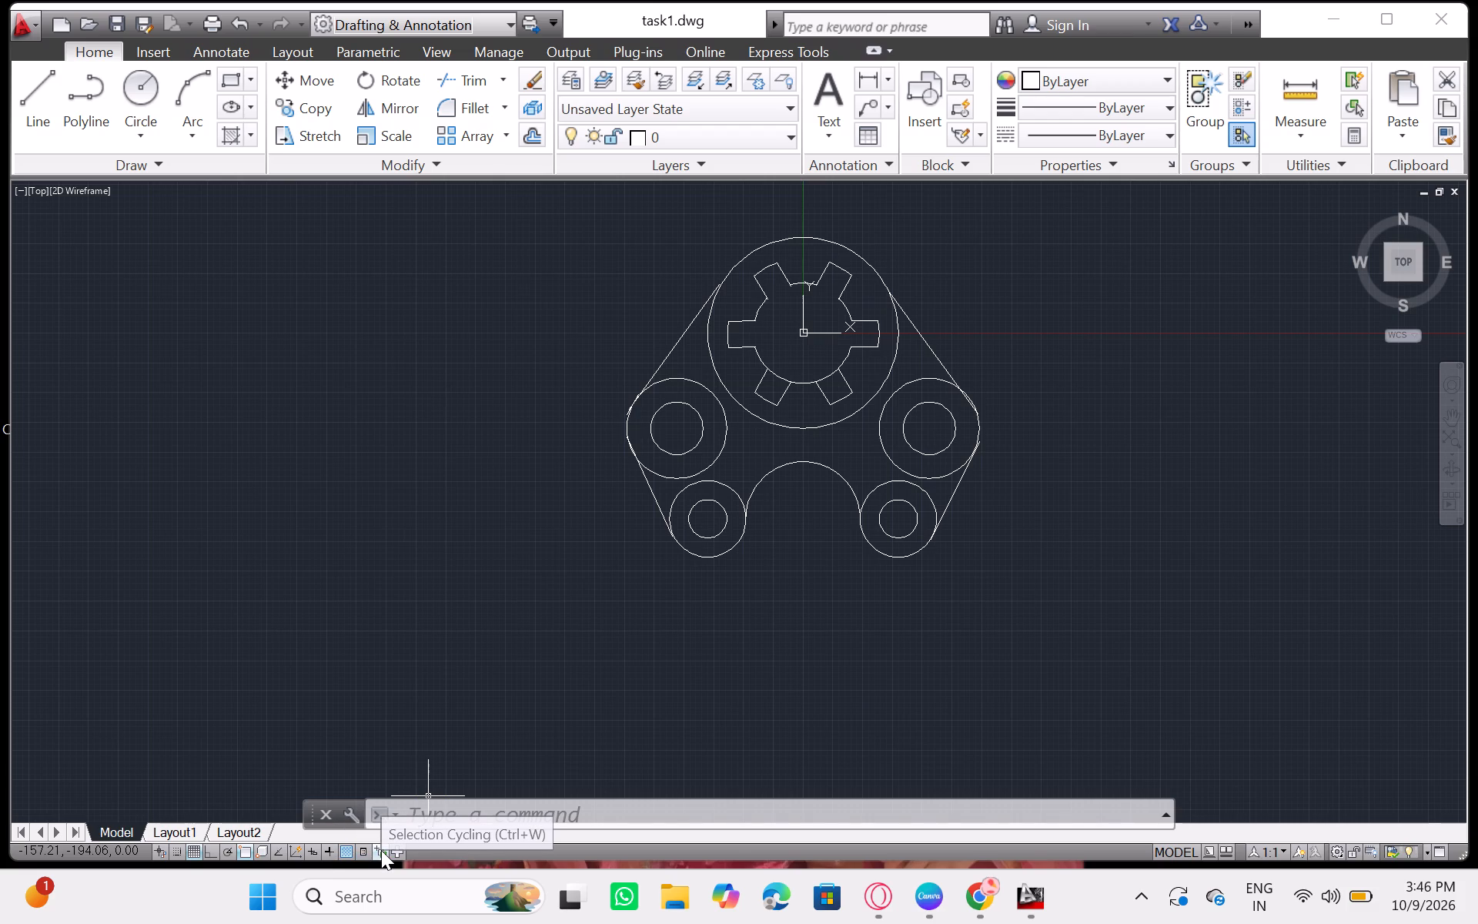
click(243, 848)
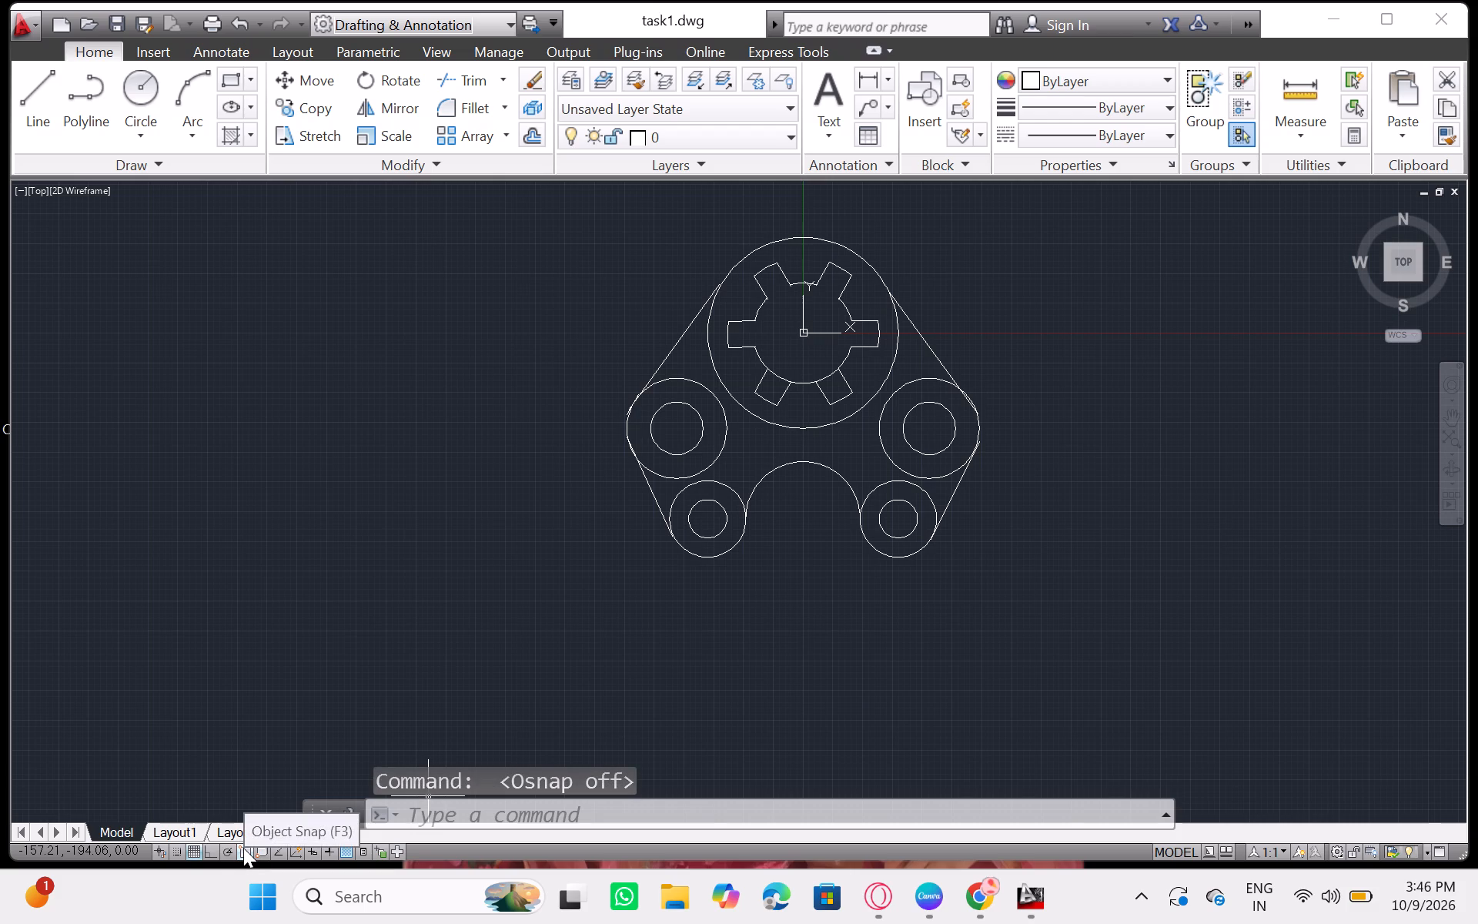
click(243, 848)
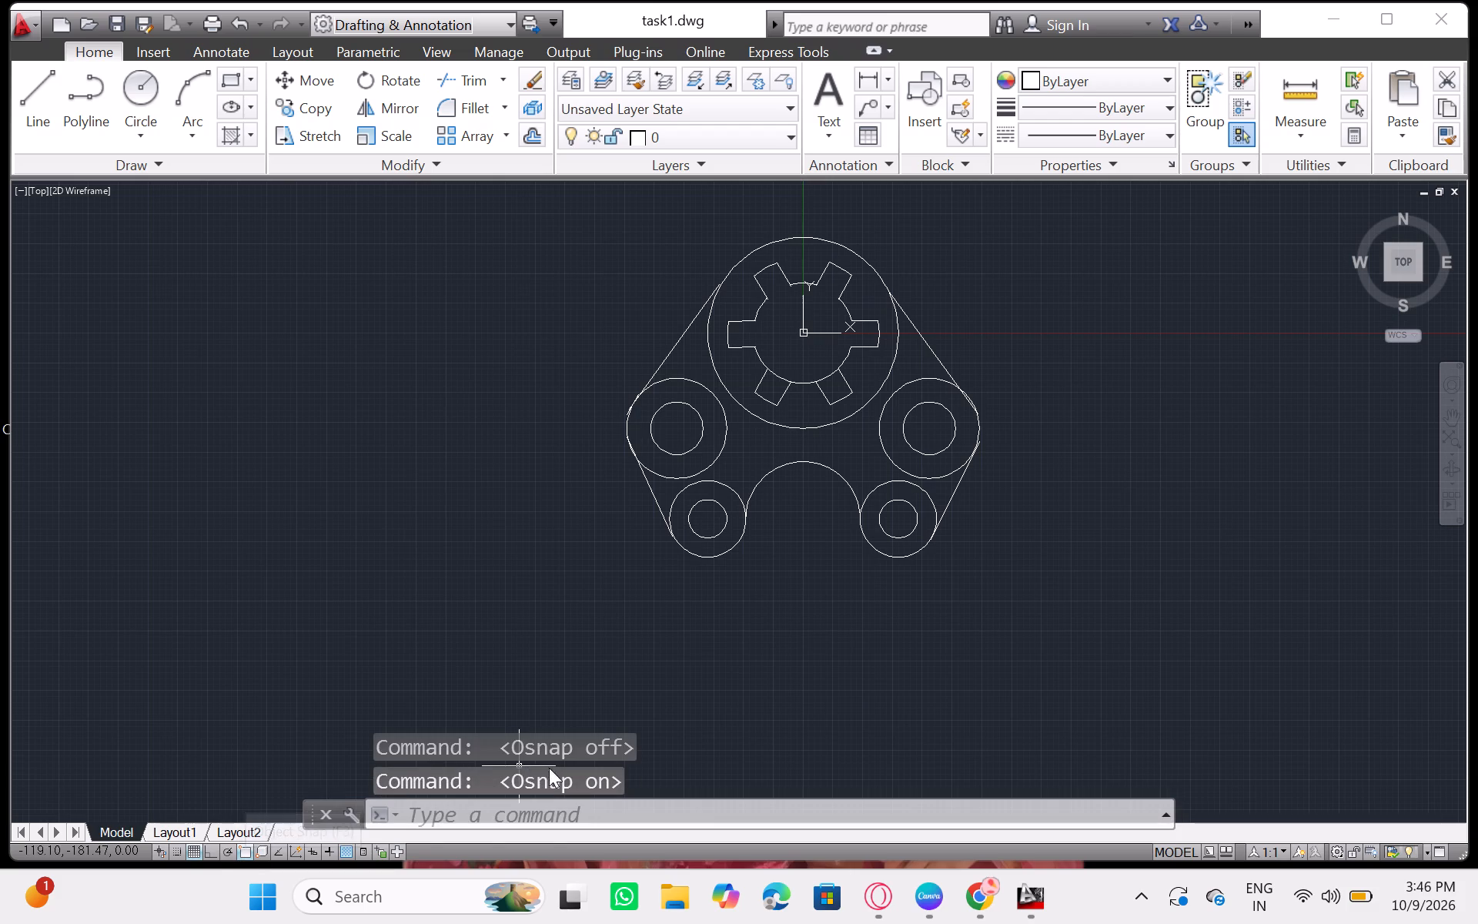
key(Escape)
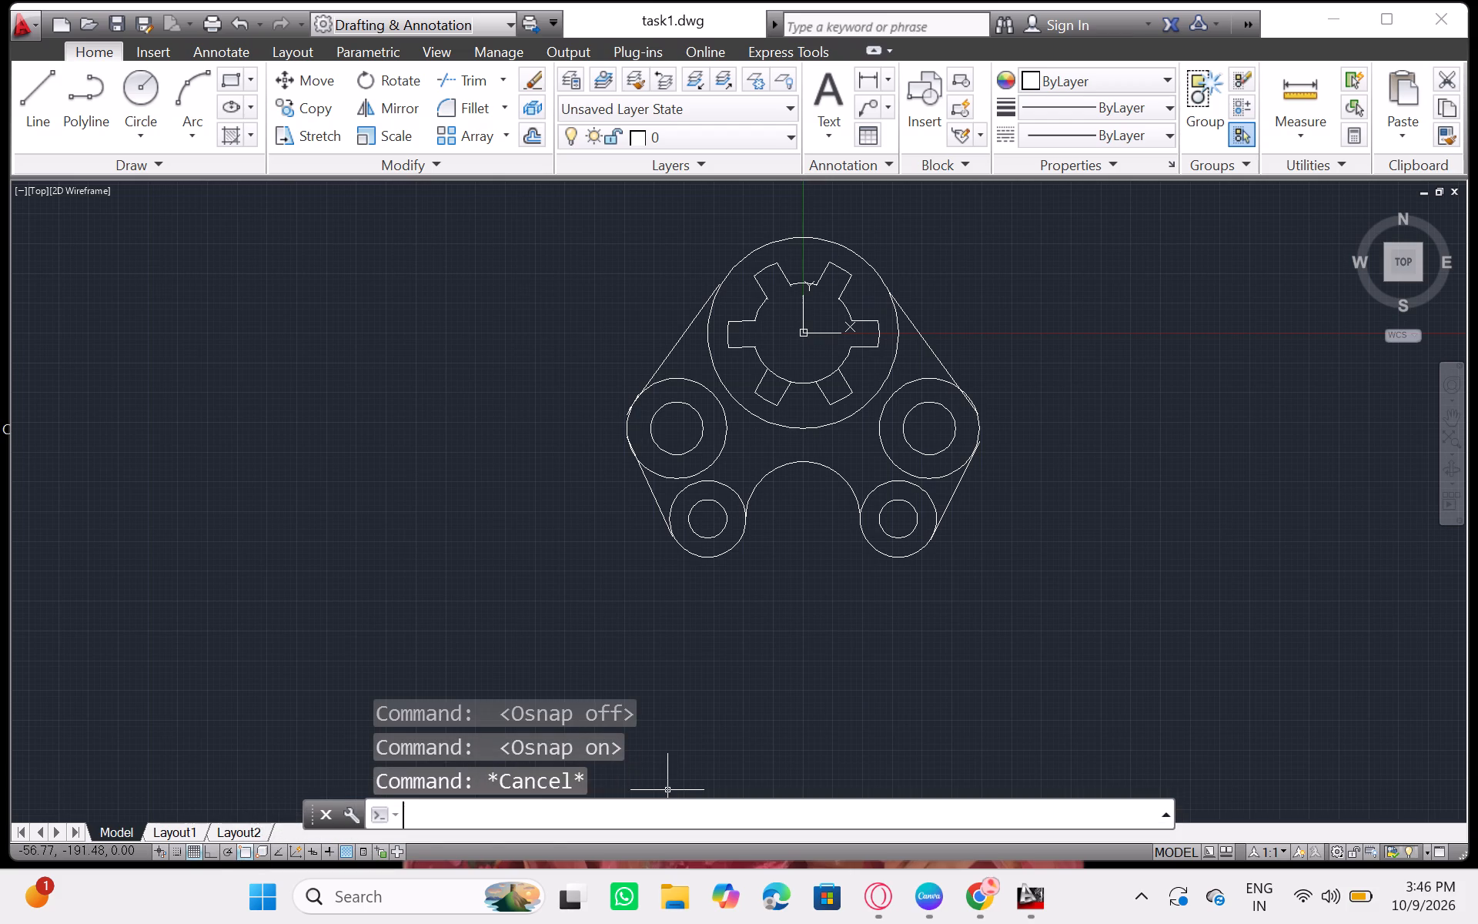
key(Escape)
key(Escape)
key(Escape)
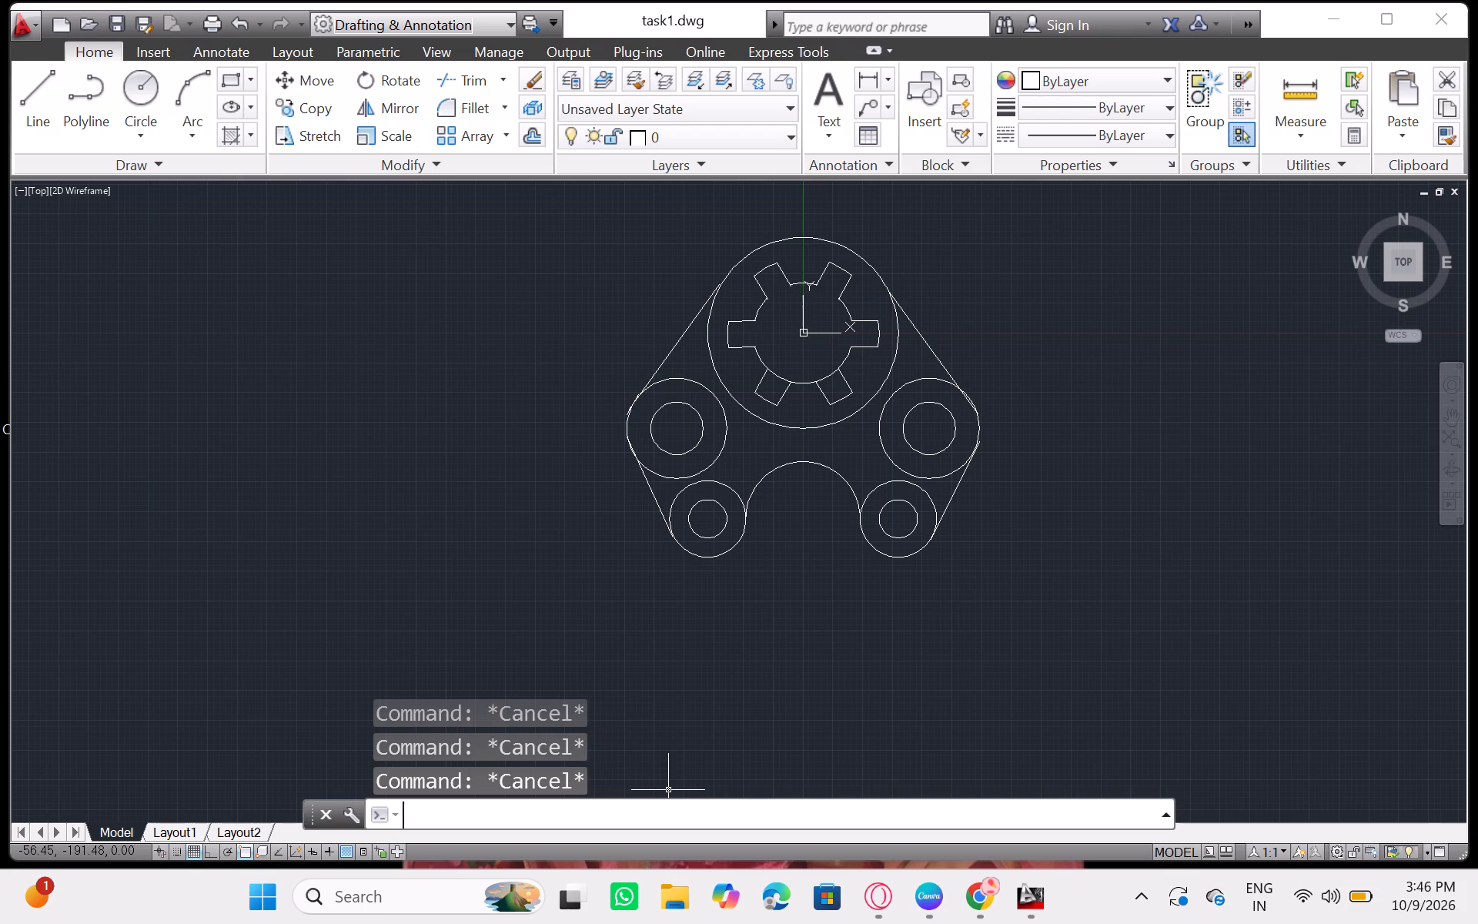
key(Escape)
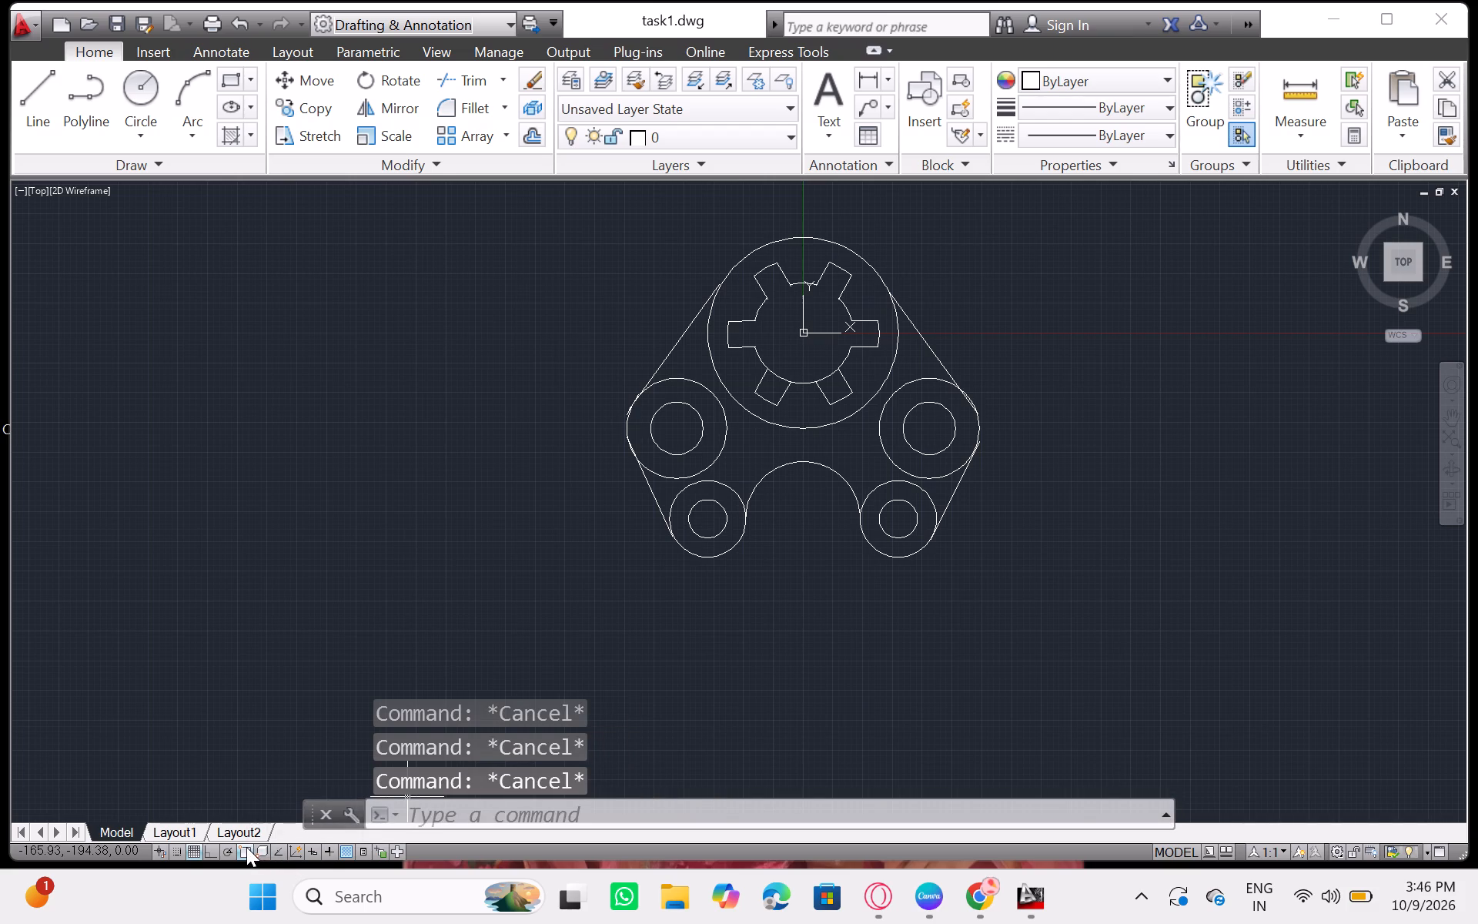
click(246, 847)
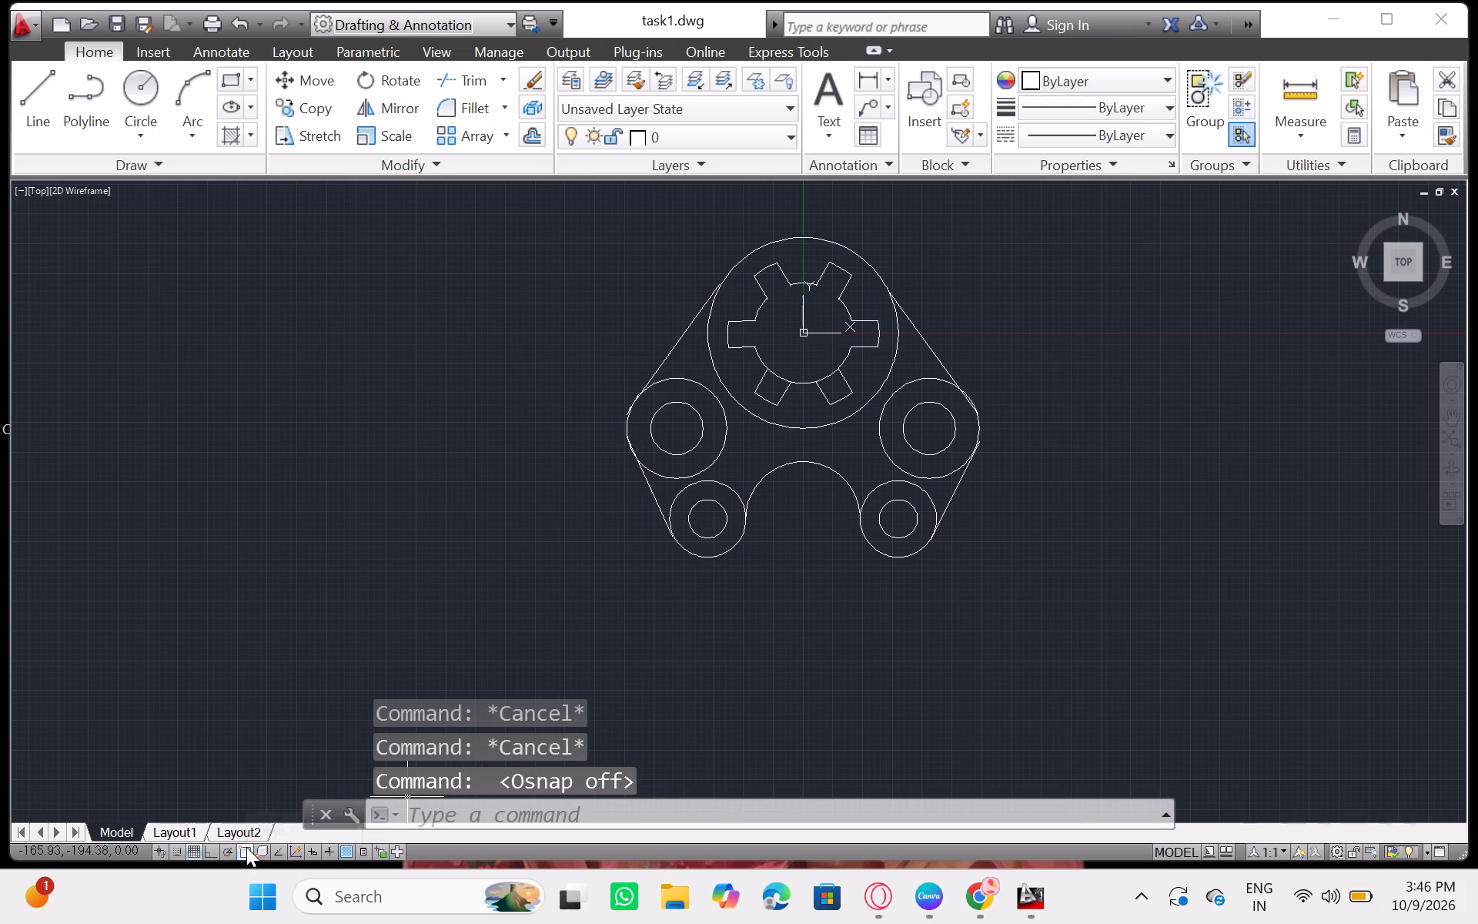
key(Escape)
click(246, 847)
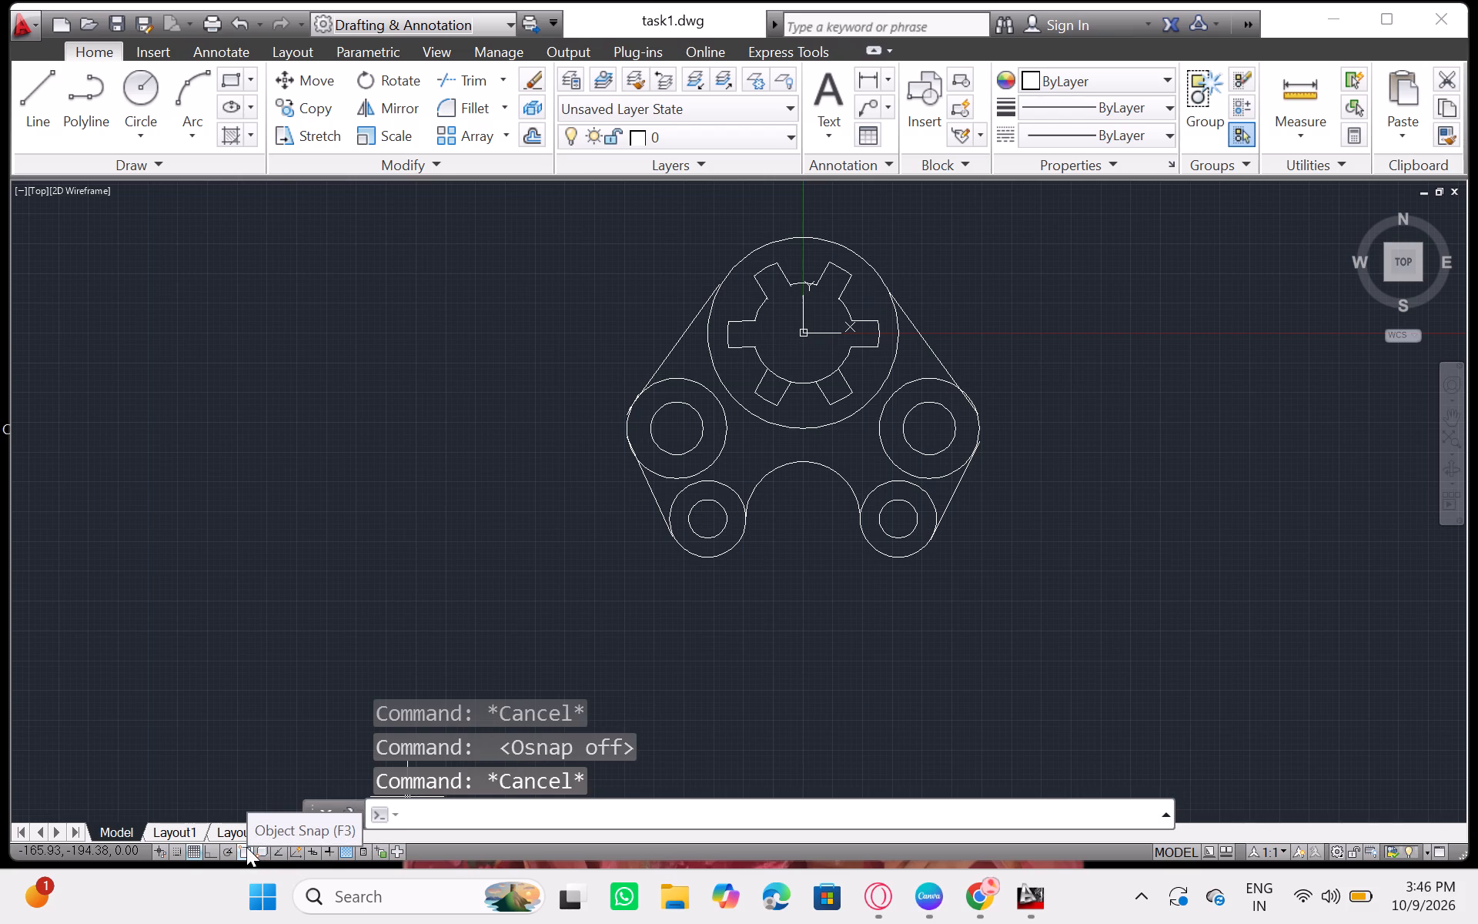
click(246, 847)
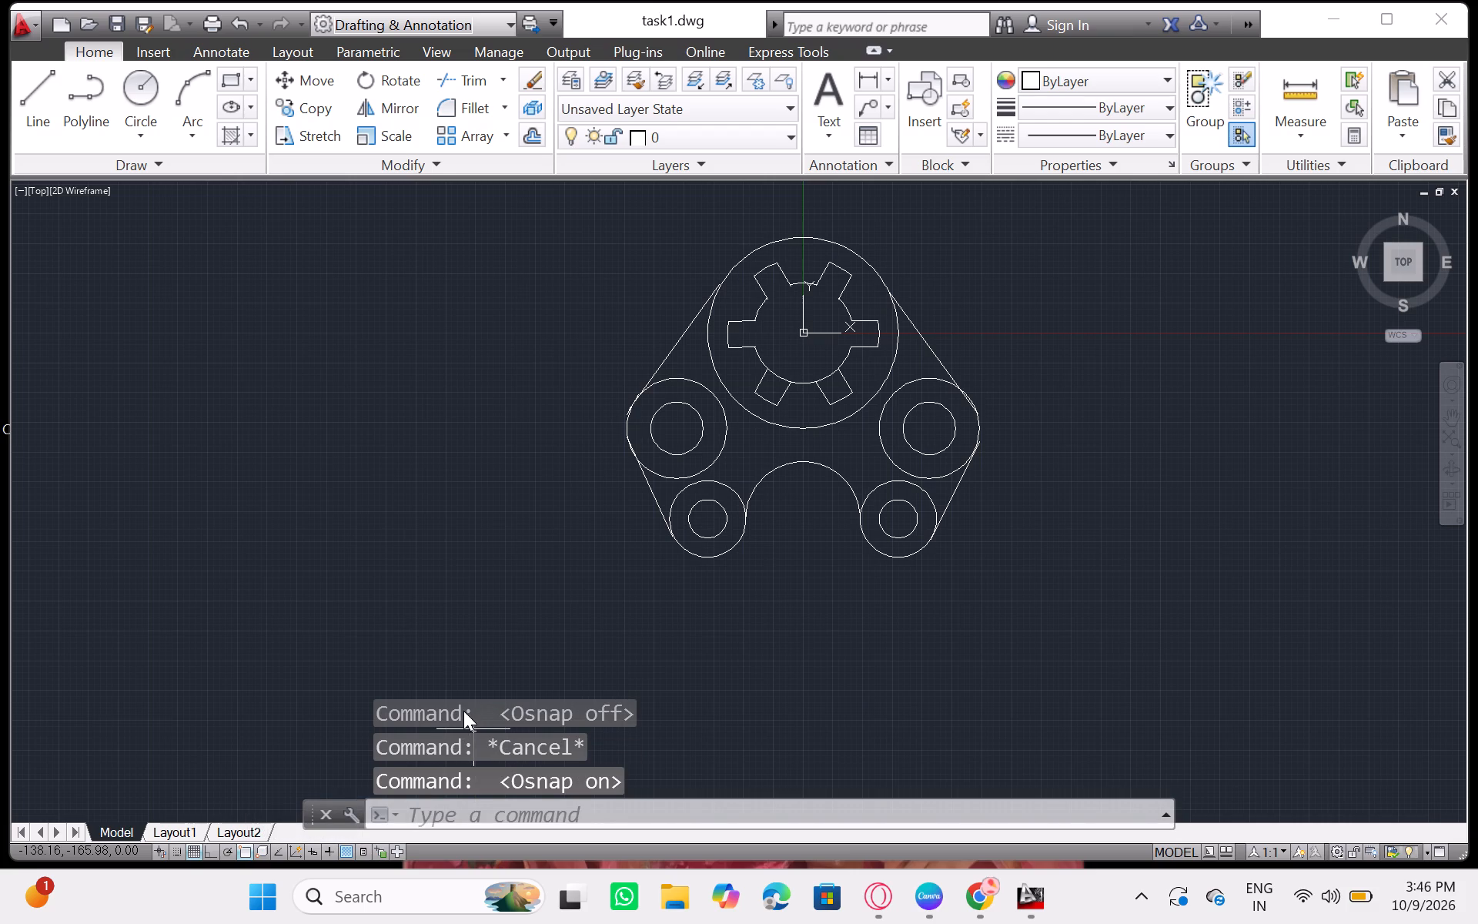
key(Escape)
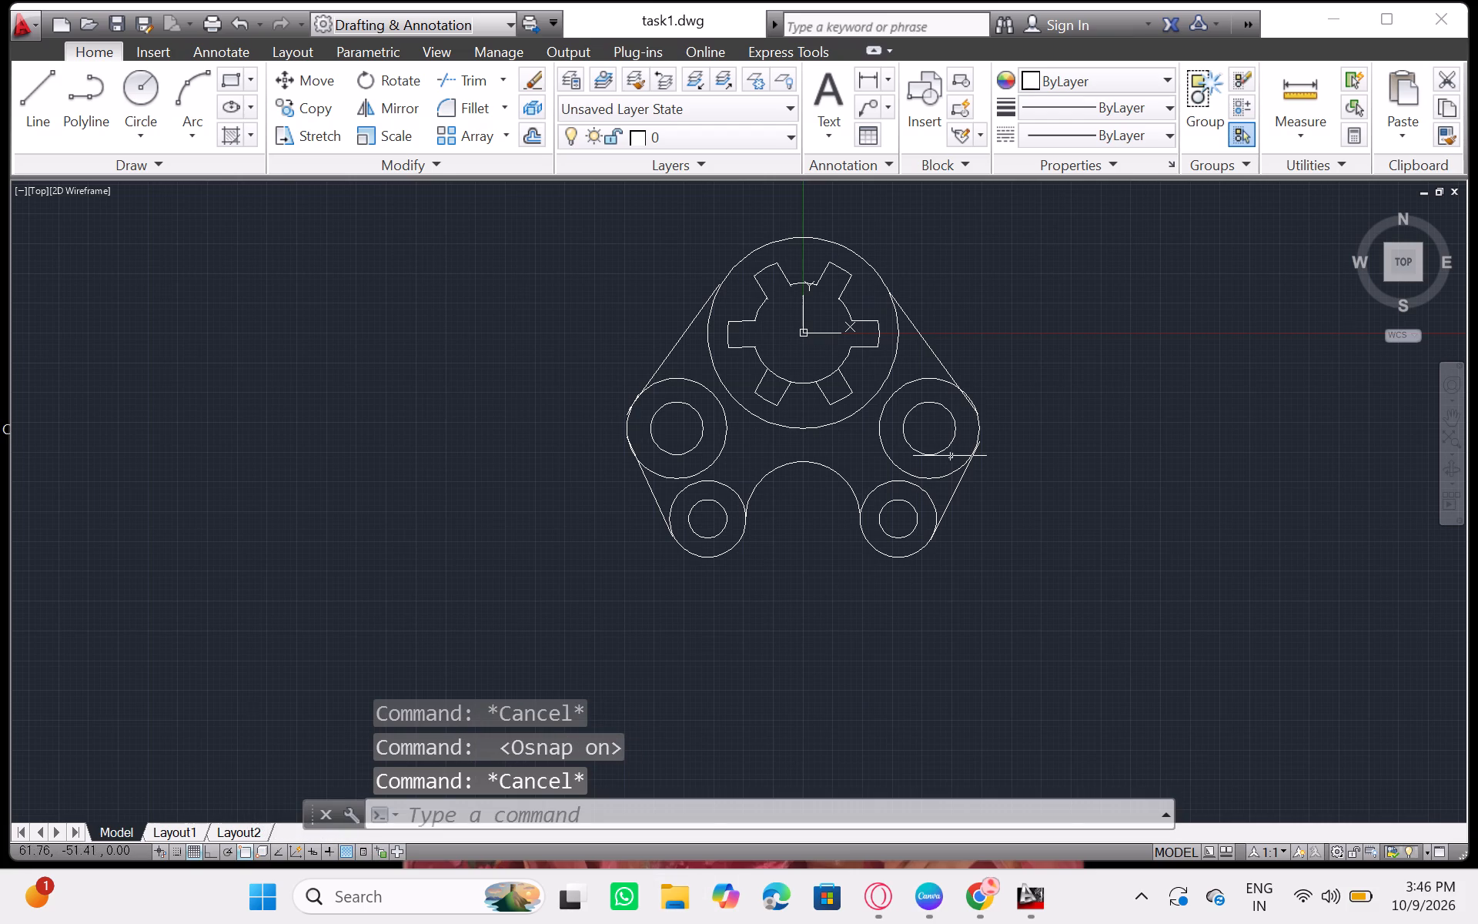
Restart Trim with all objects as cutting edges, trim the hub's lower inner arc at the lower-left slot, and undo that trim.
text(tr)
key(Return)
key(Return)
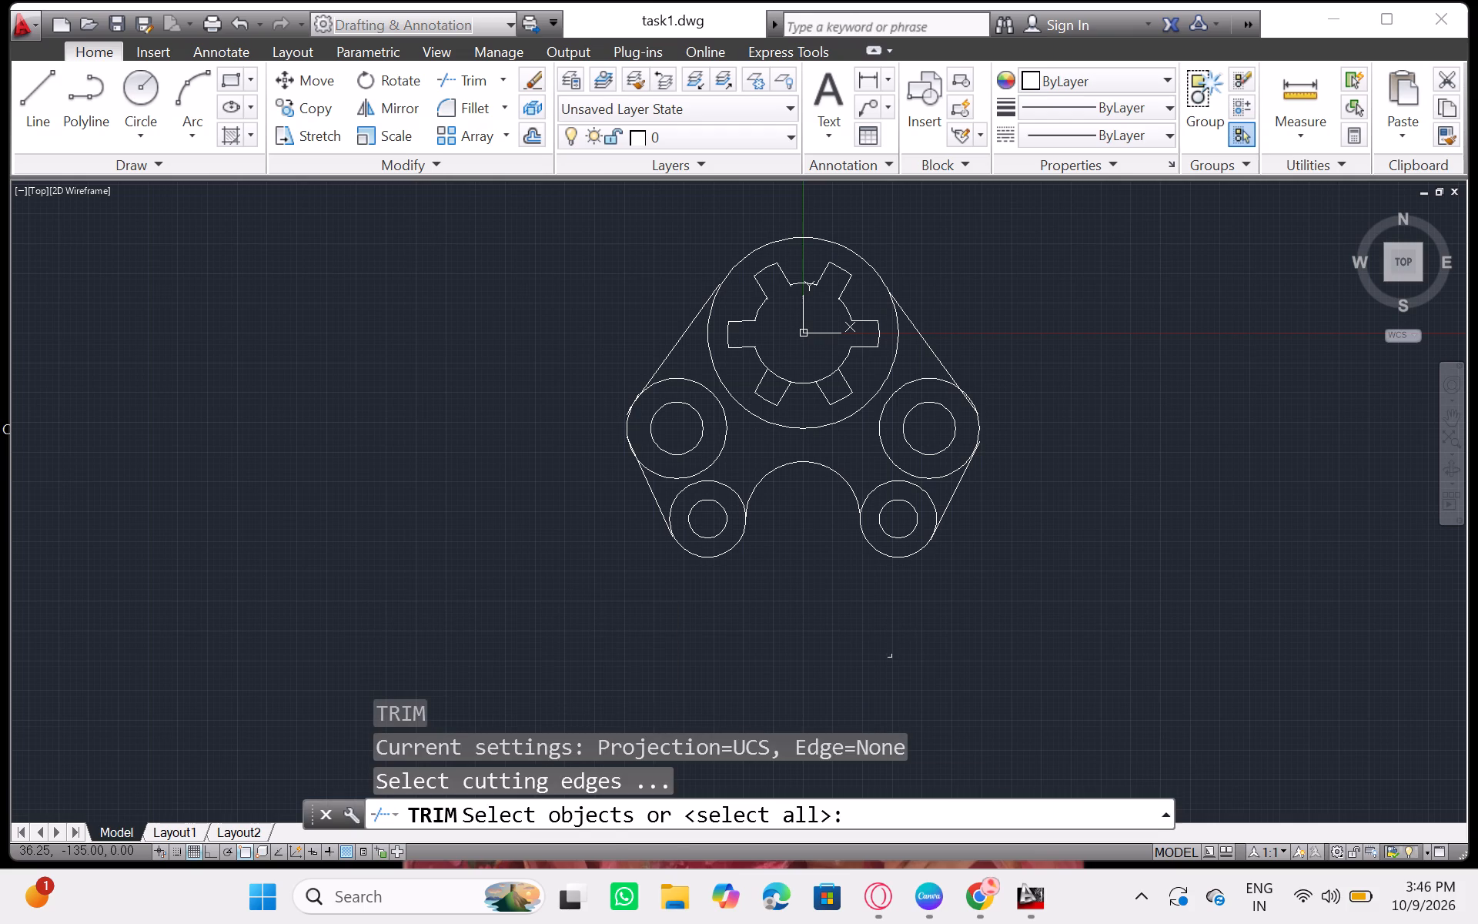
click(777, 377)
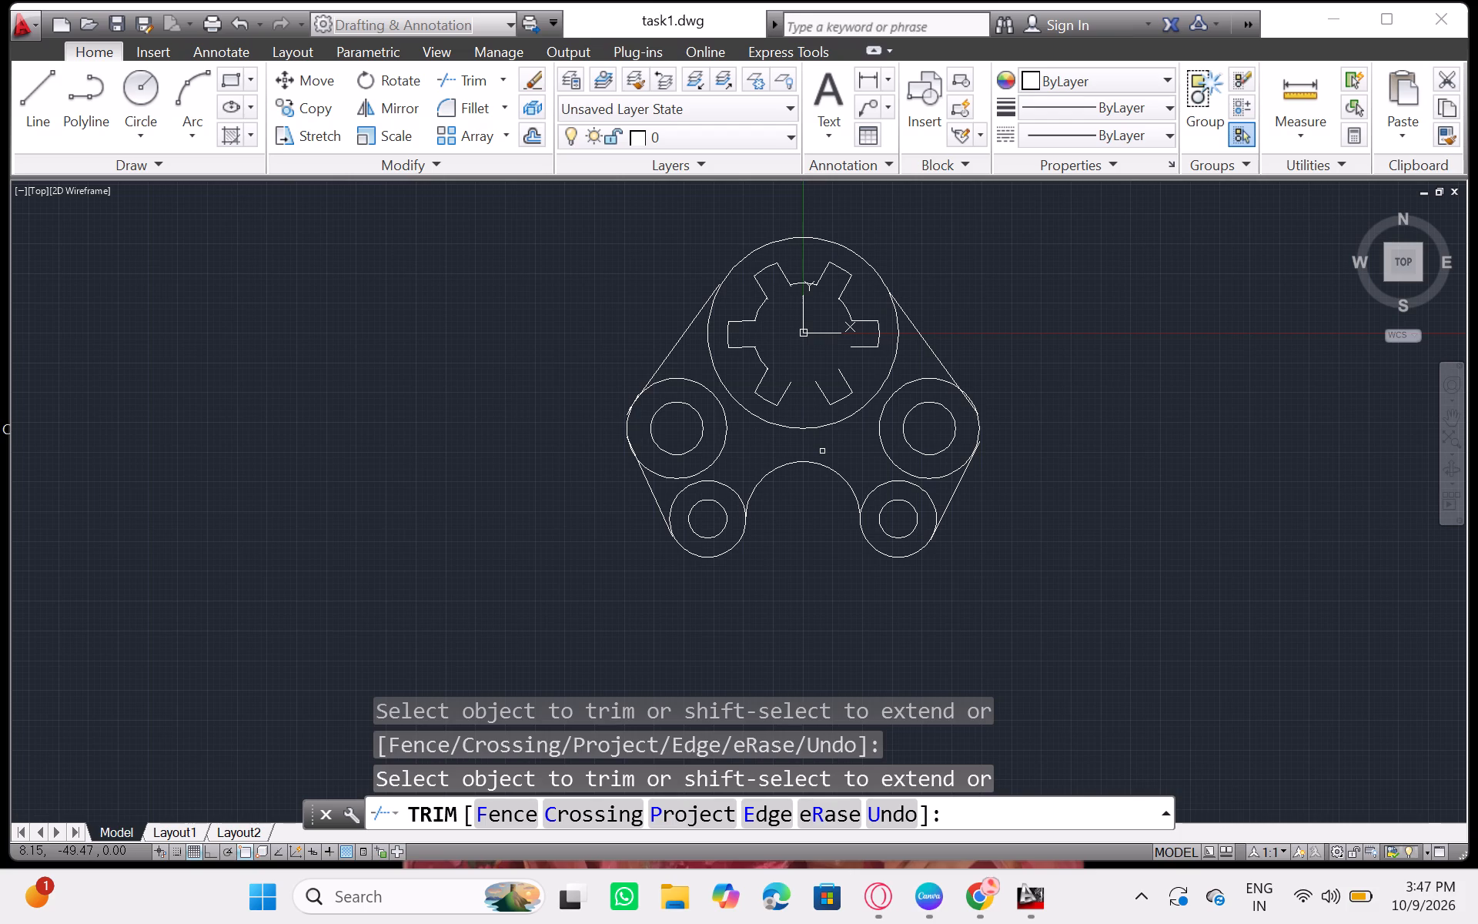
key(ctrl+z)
Leave the Trim command.
key(Escape)
key(Escape)
key(Escape)
key(Escape)
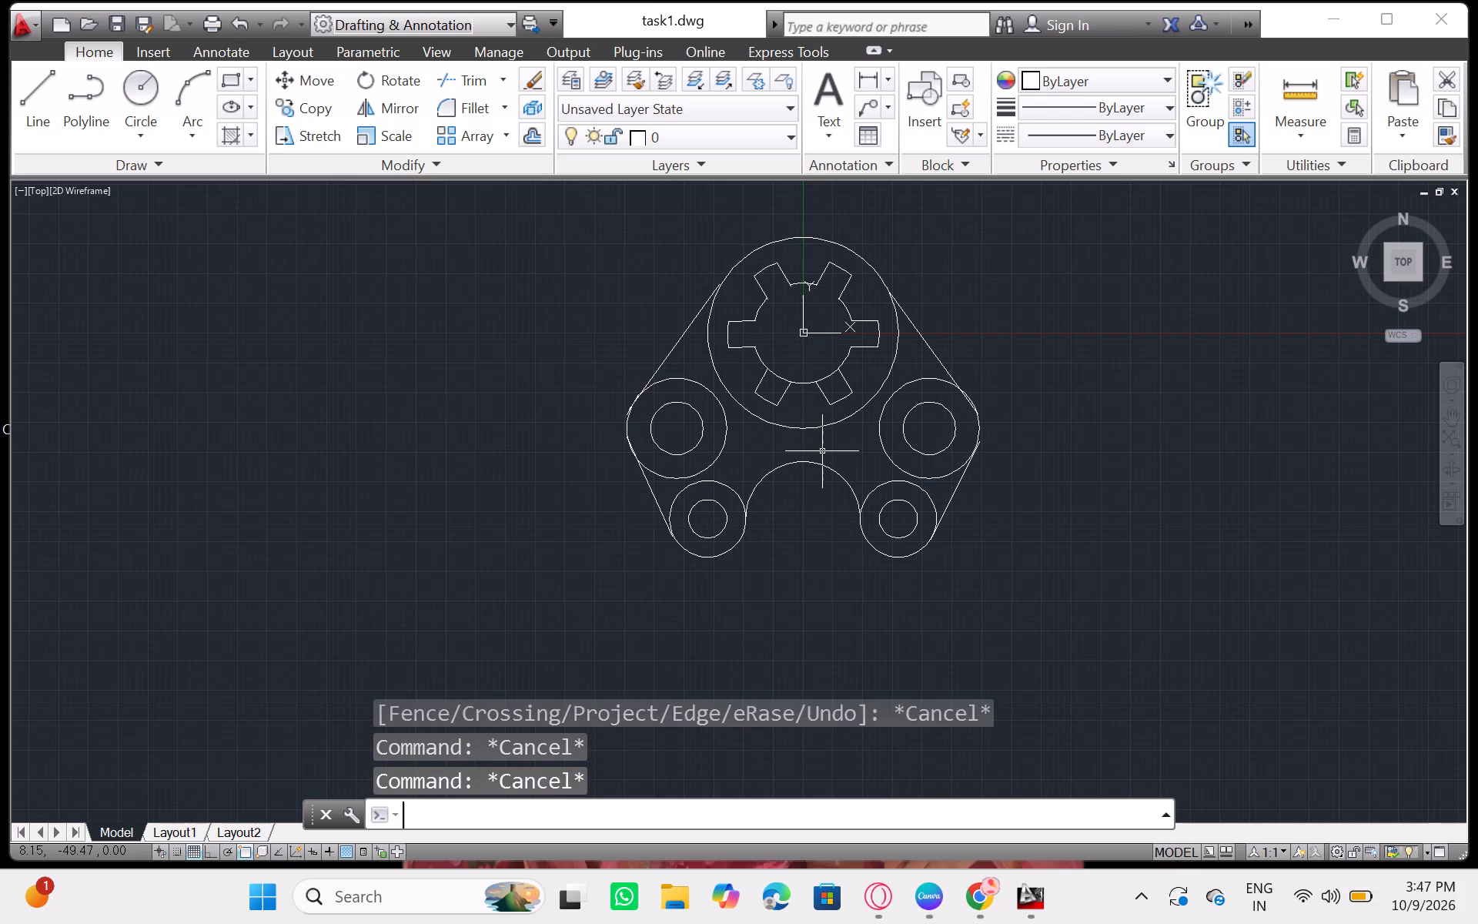
key(Escape)
key(Escape)
key(Escape)
key(Escape)
key(Escape)
key(Escape)
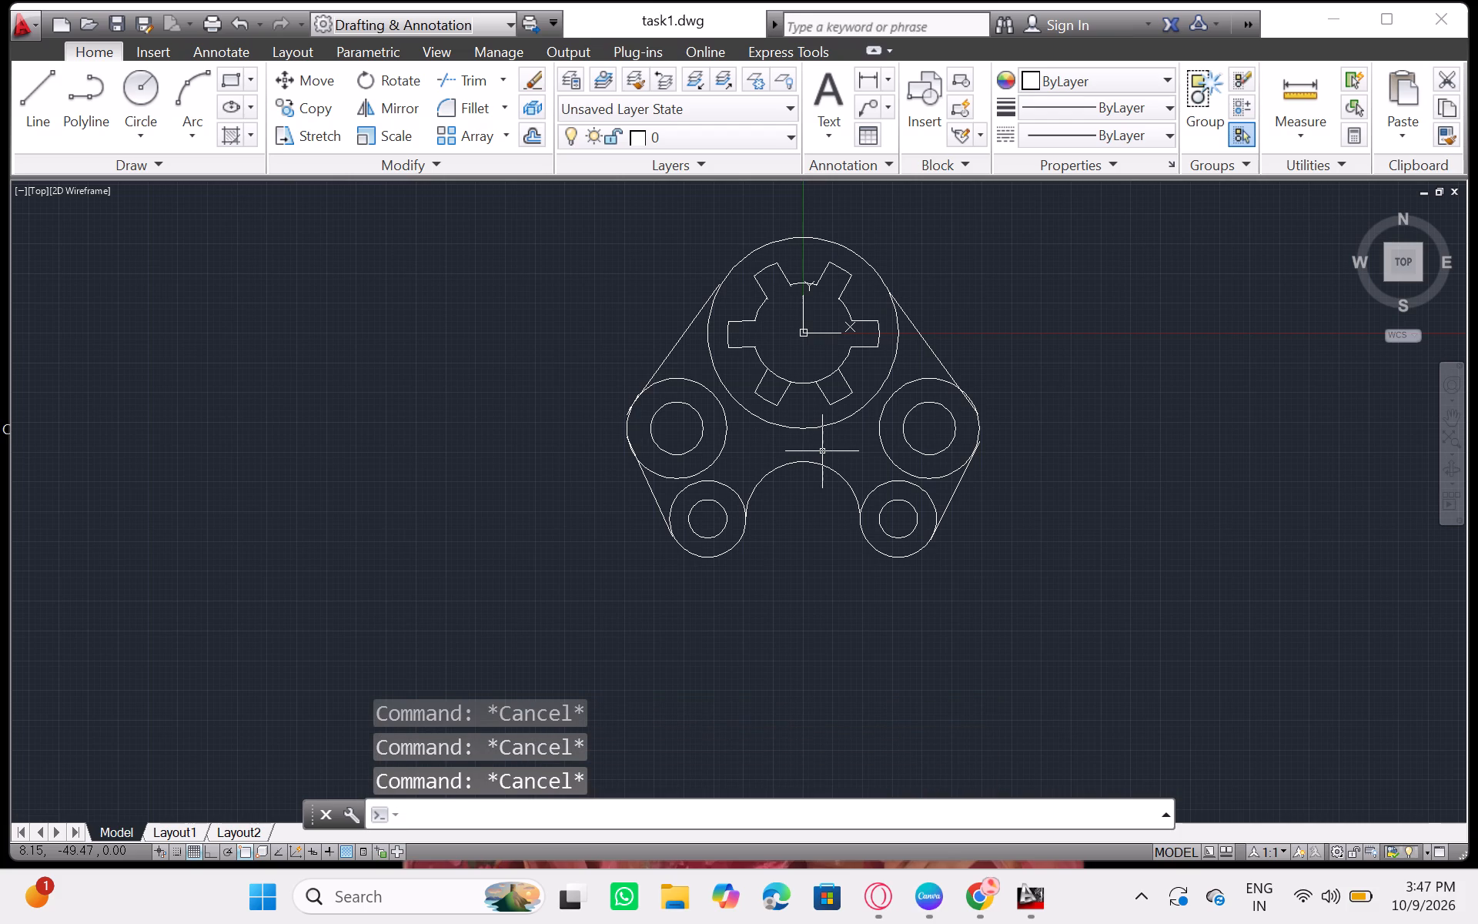
key(Escape)
key(Escape)
key(Escape)
key(Escape)
key(Escape)
key(Escape)
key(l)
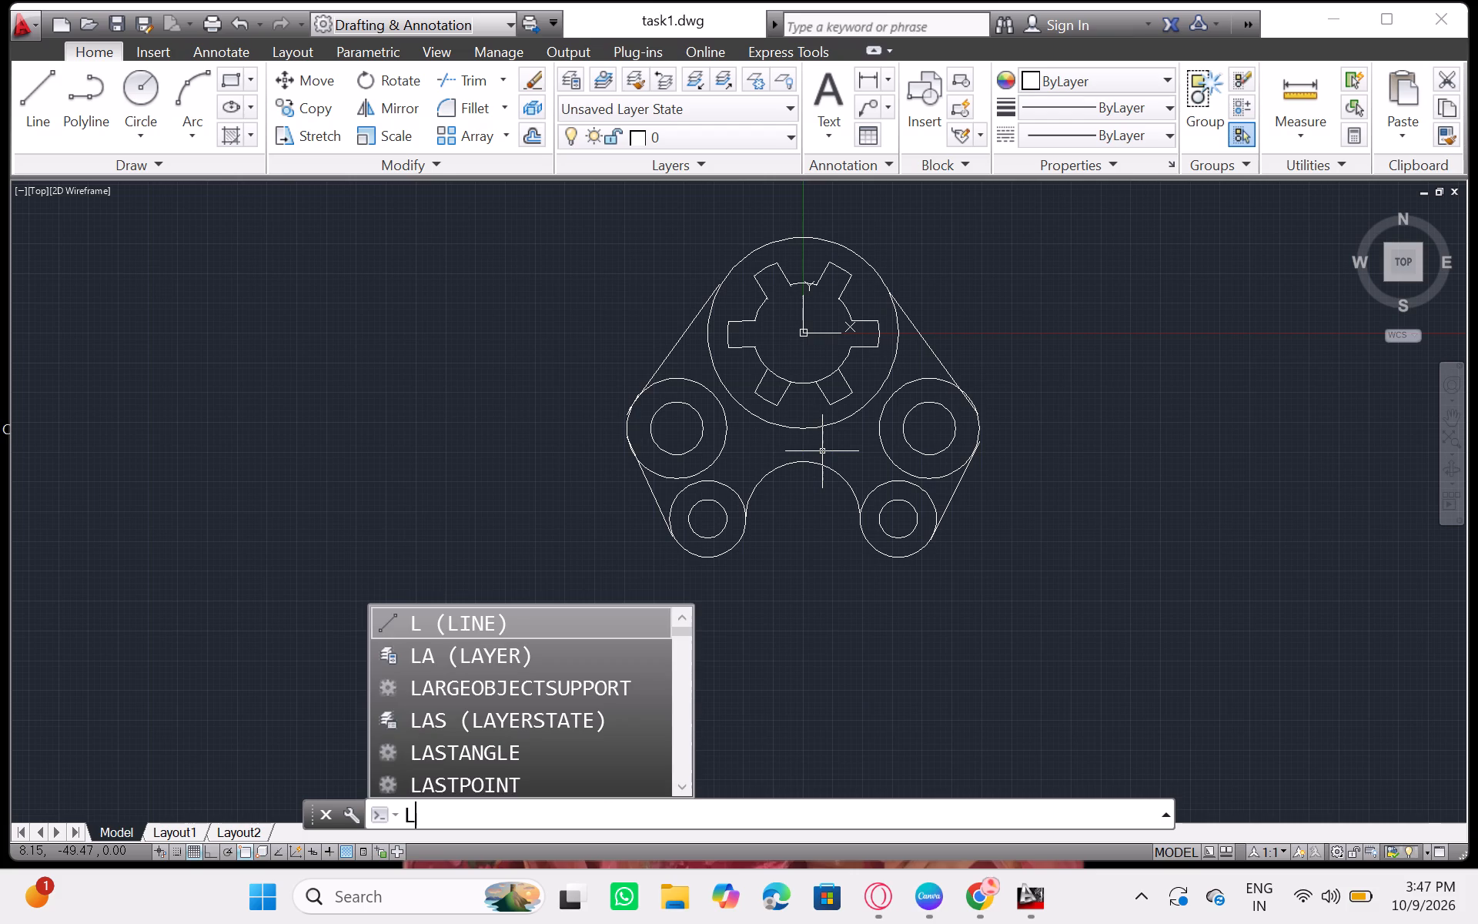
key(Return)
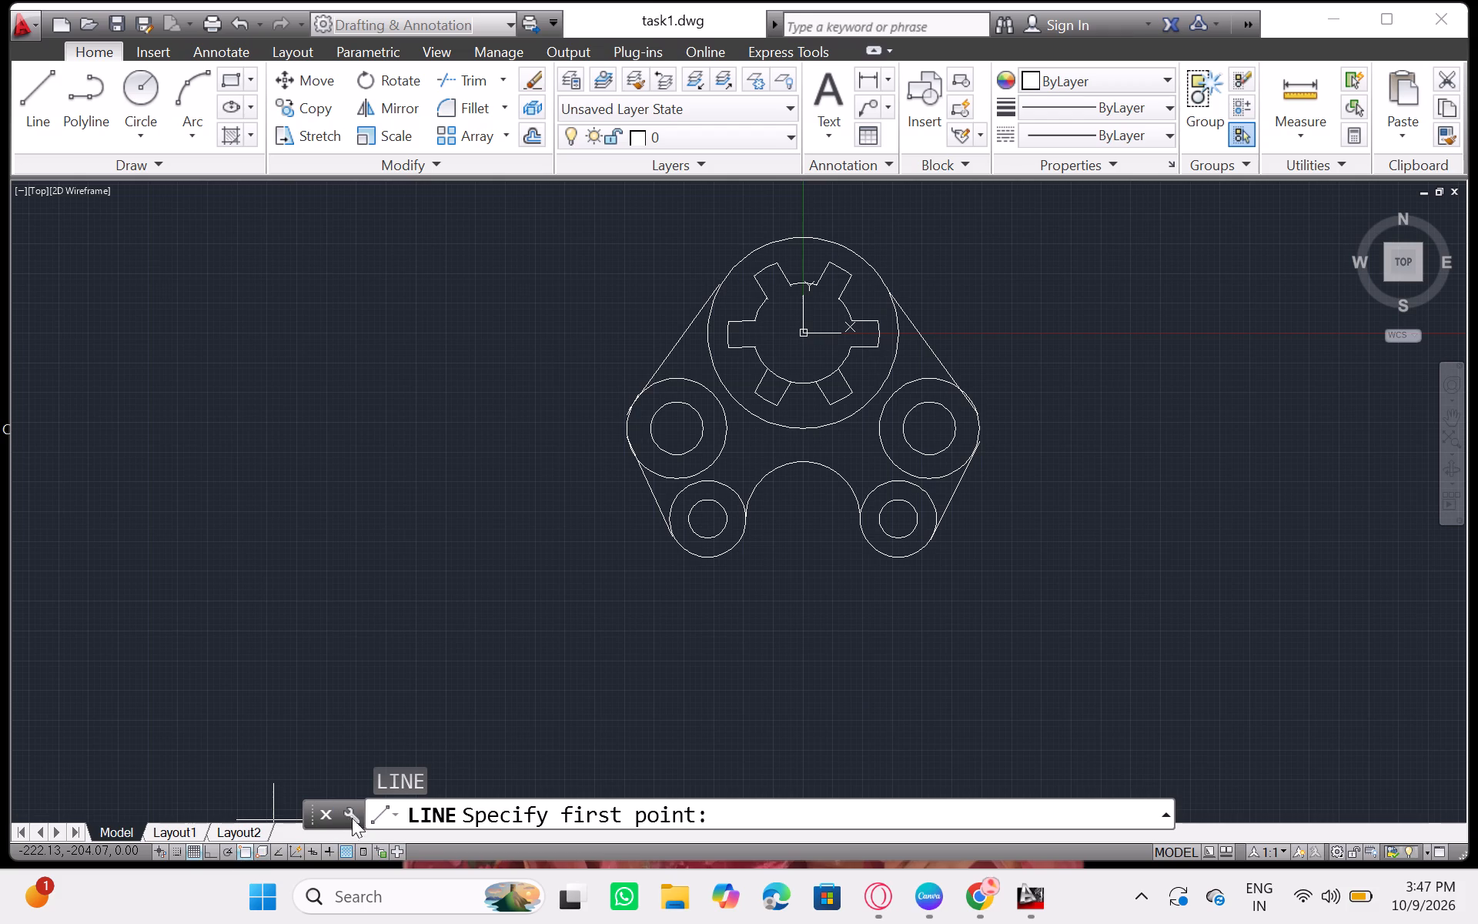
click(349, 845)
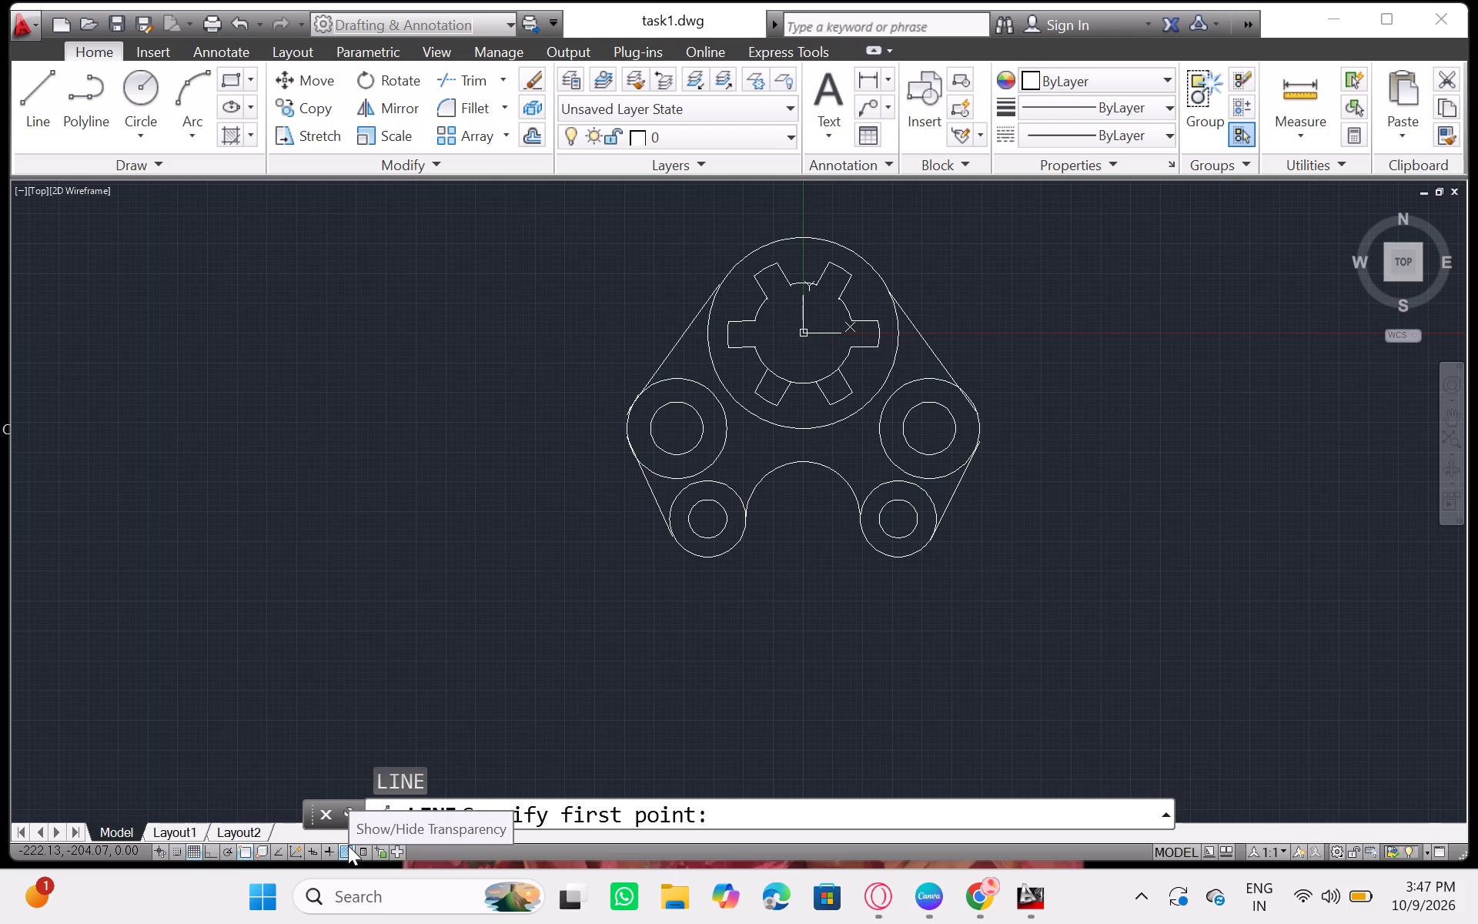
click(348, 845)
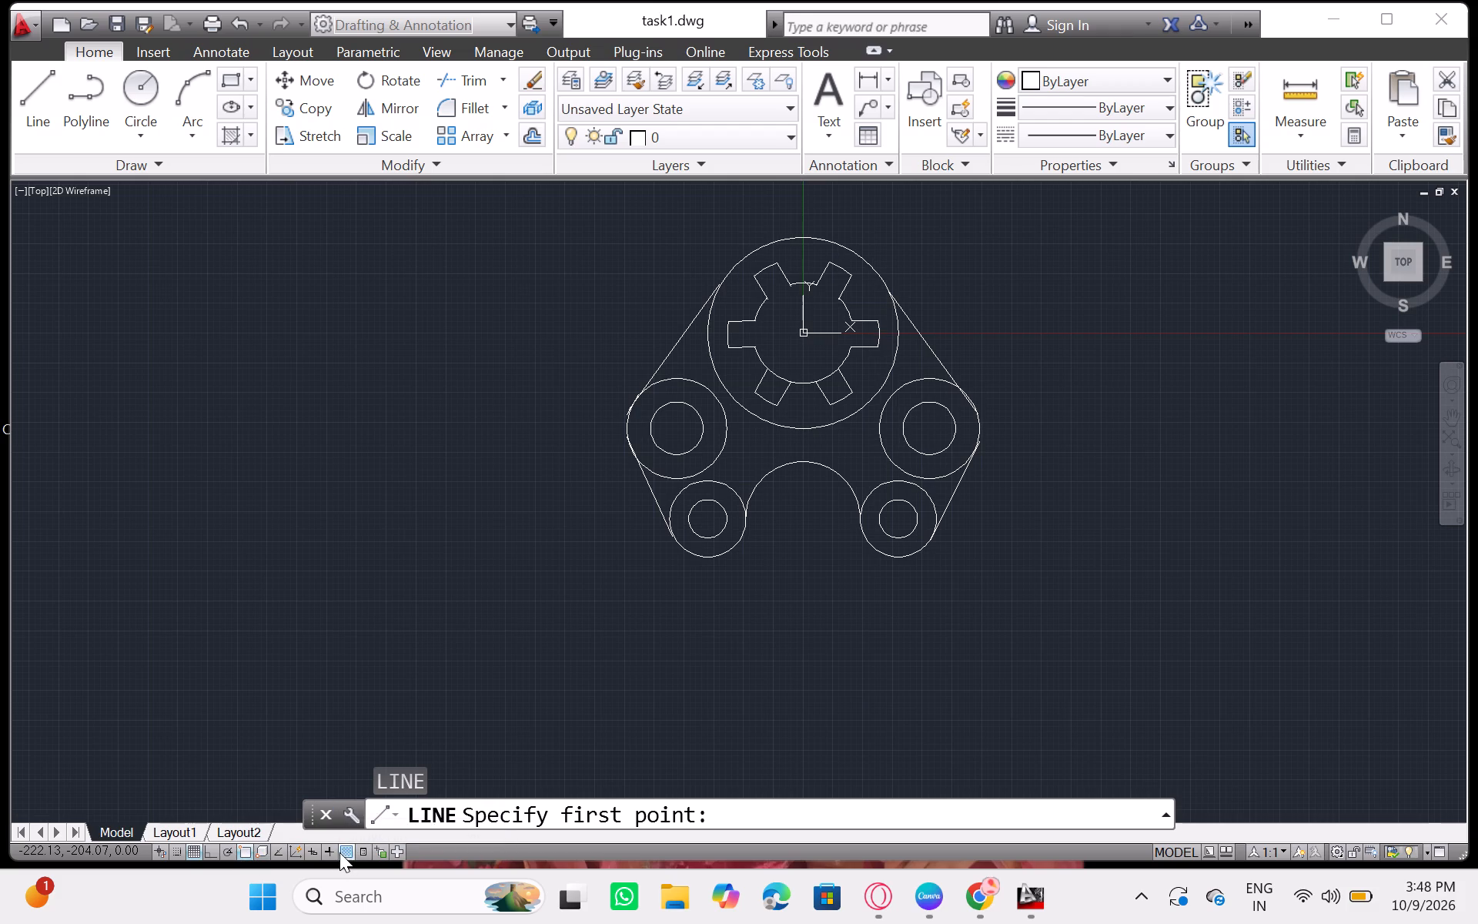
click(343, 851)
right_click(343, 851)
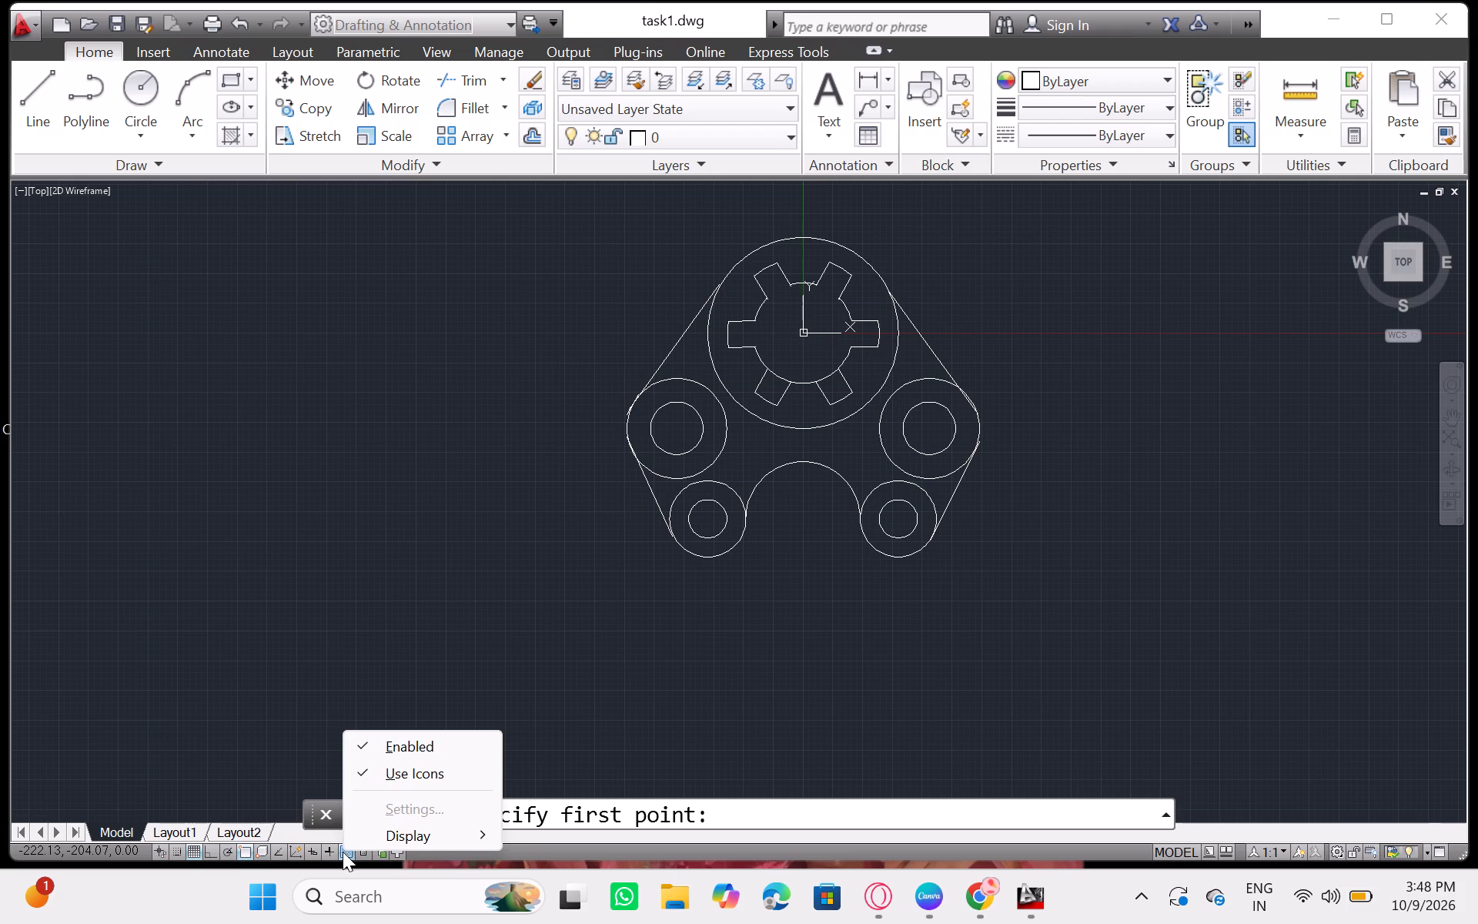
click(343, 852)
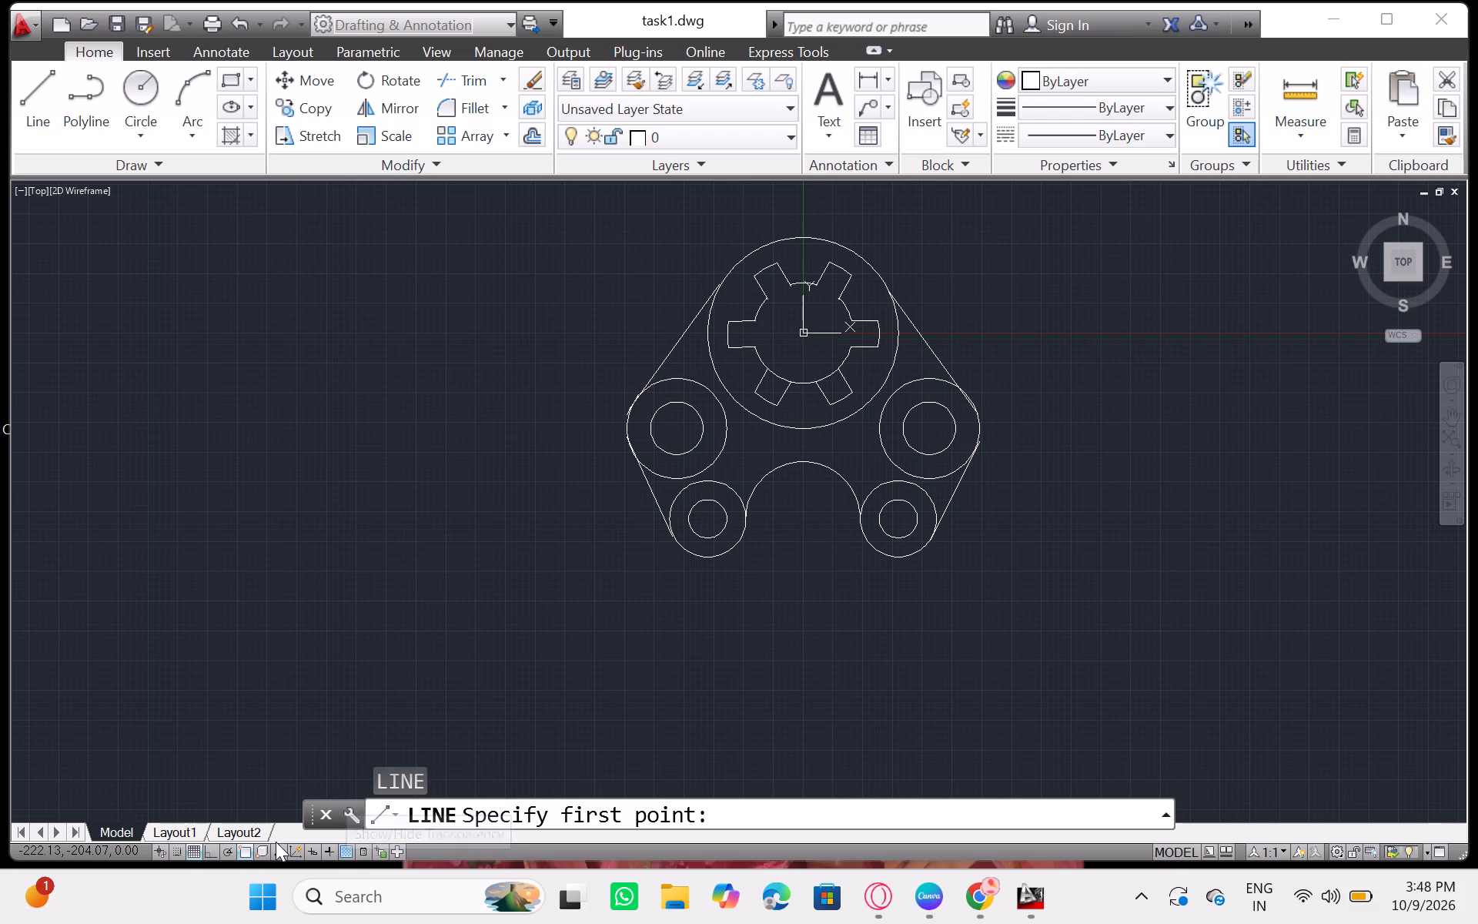
Turn off the drawing grid.
click(187, 849)
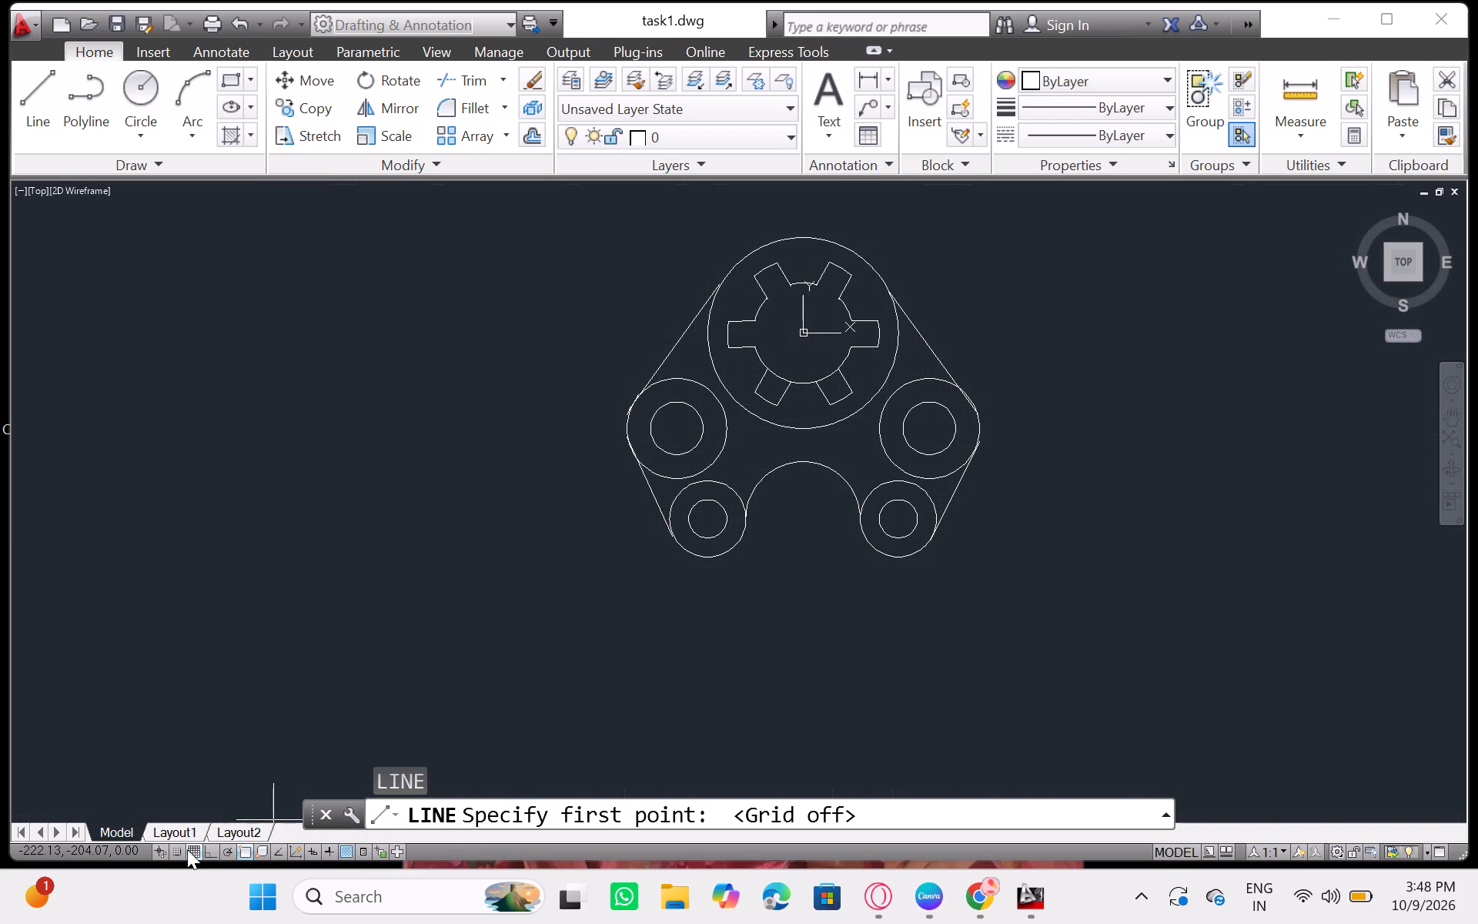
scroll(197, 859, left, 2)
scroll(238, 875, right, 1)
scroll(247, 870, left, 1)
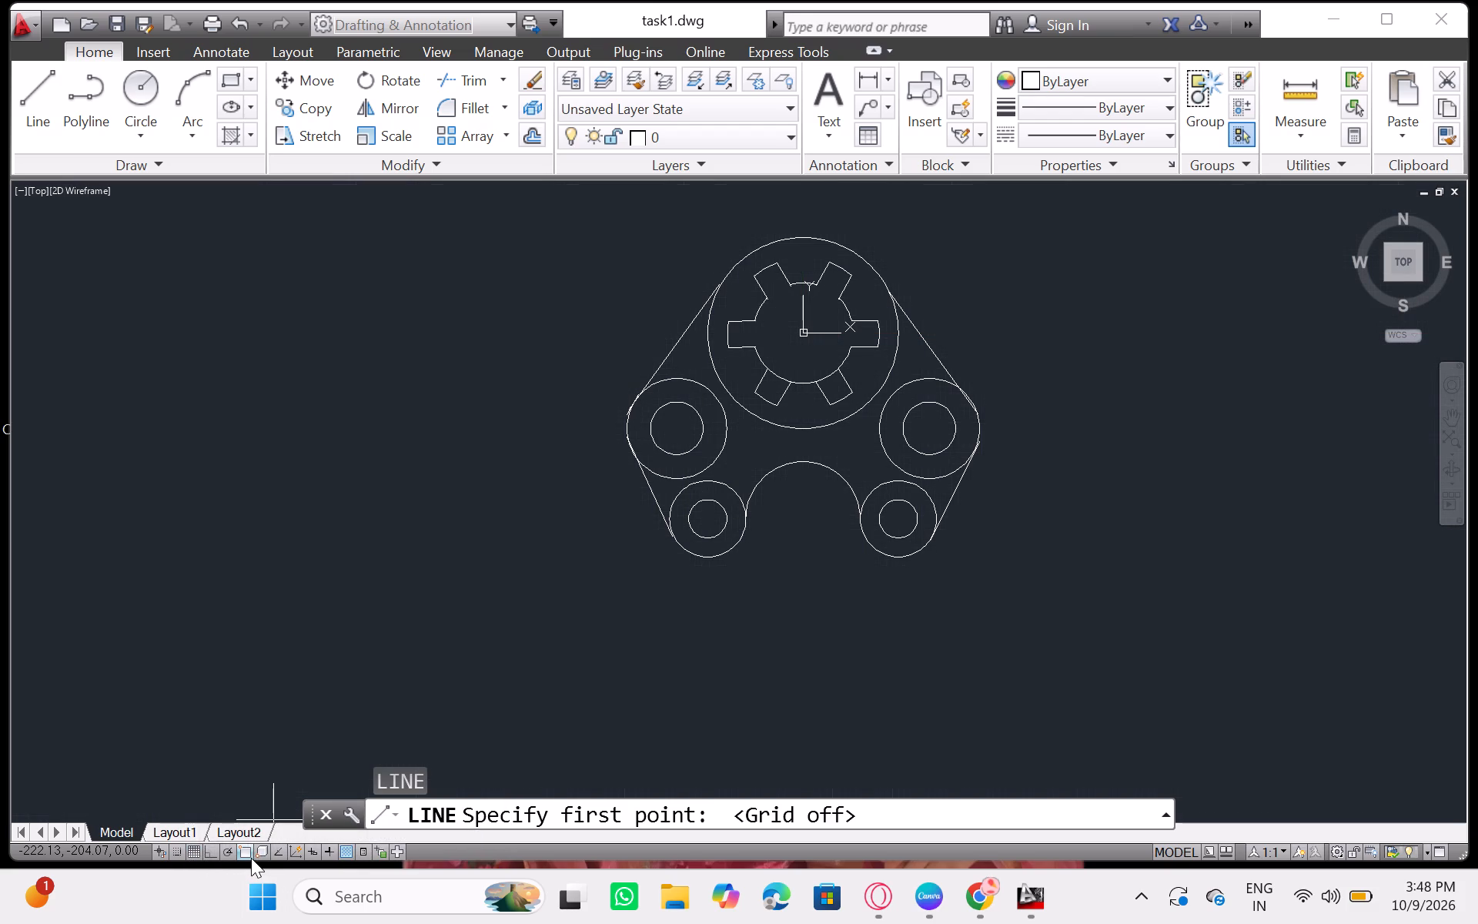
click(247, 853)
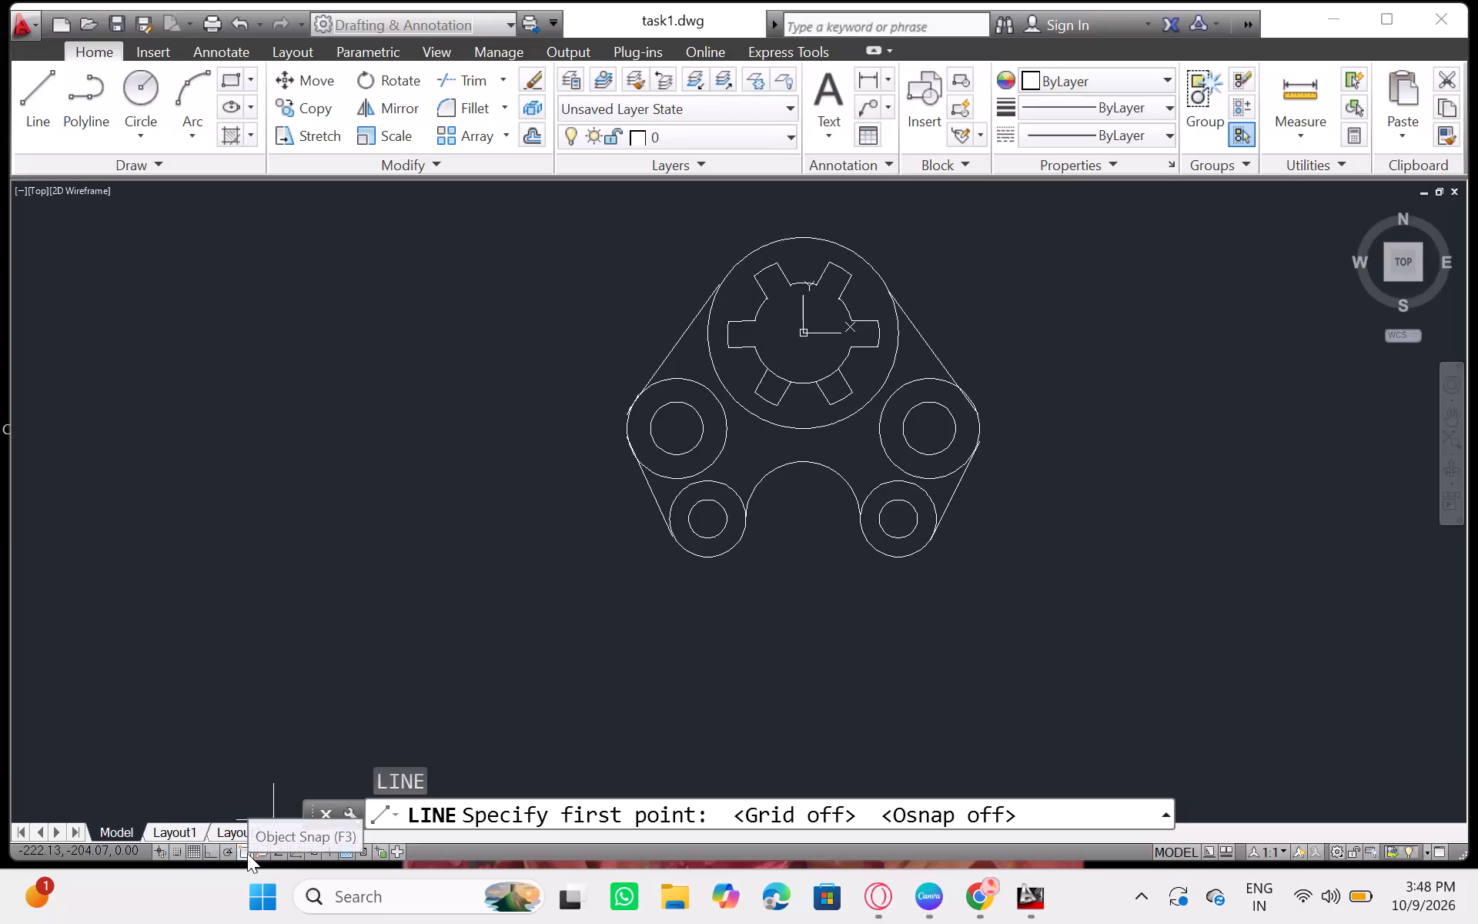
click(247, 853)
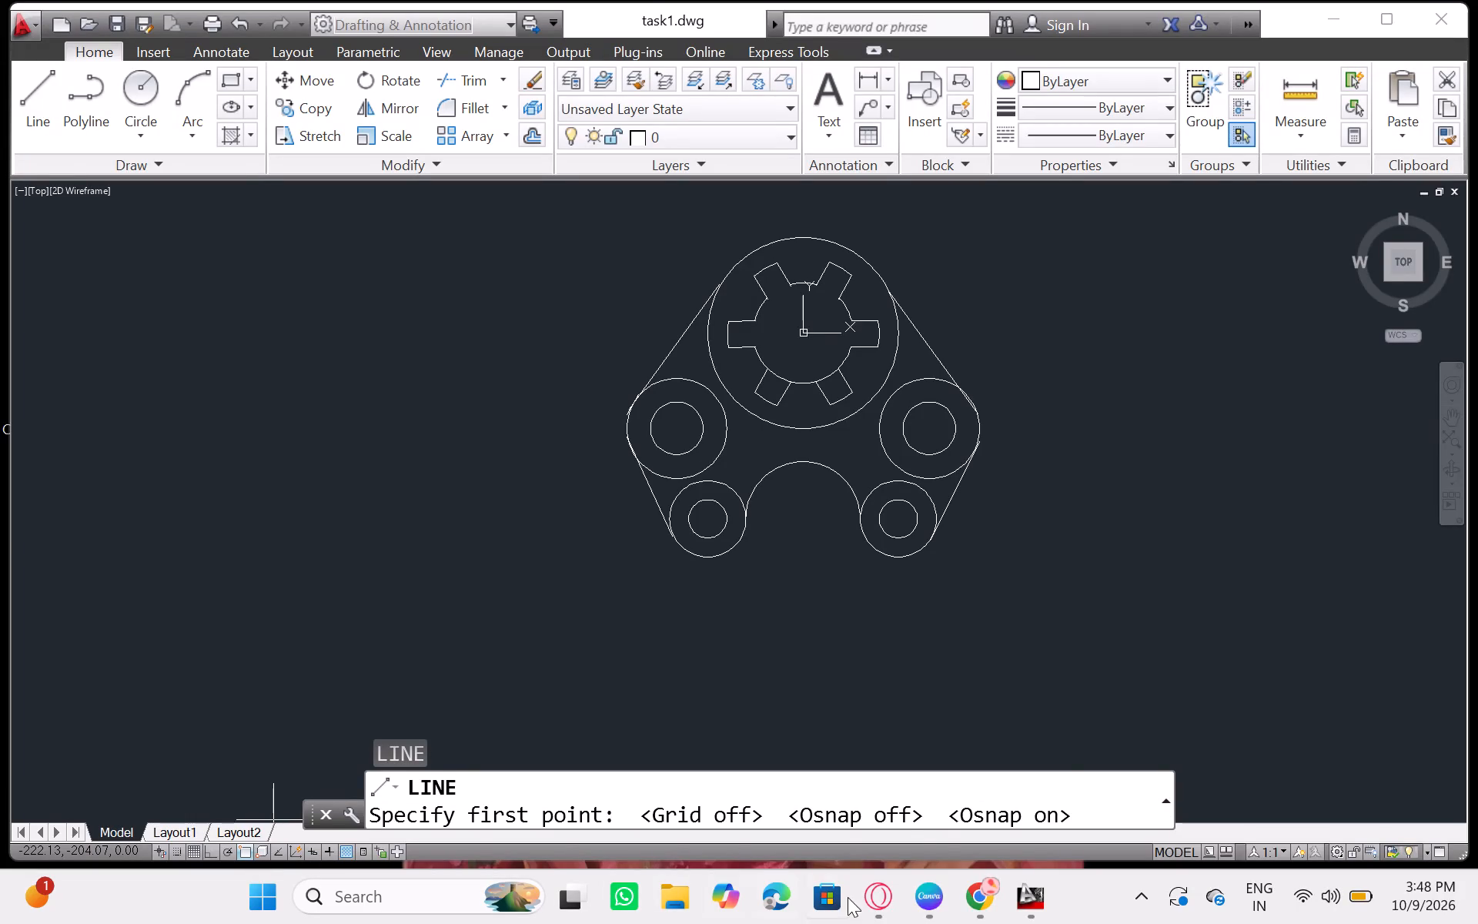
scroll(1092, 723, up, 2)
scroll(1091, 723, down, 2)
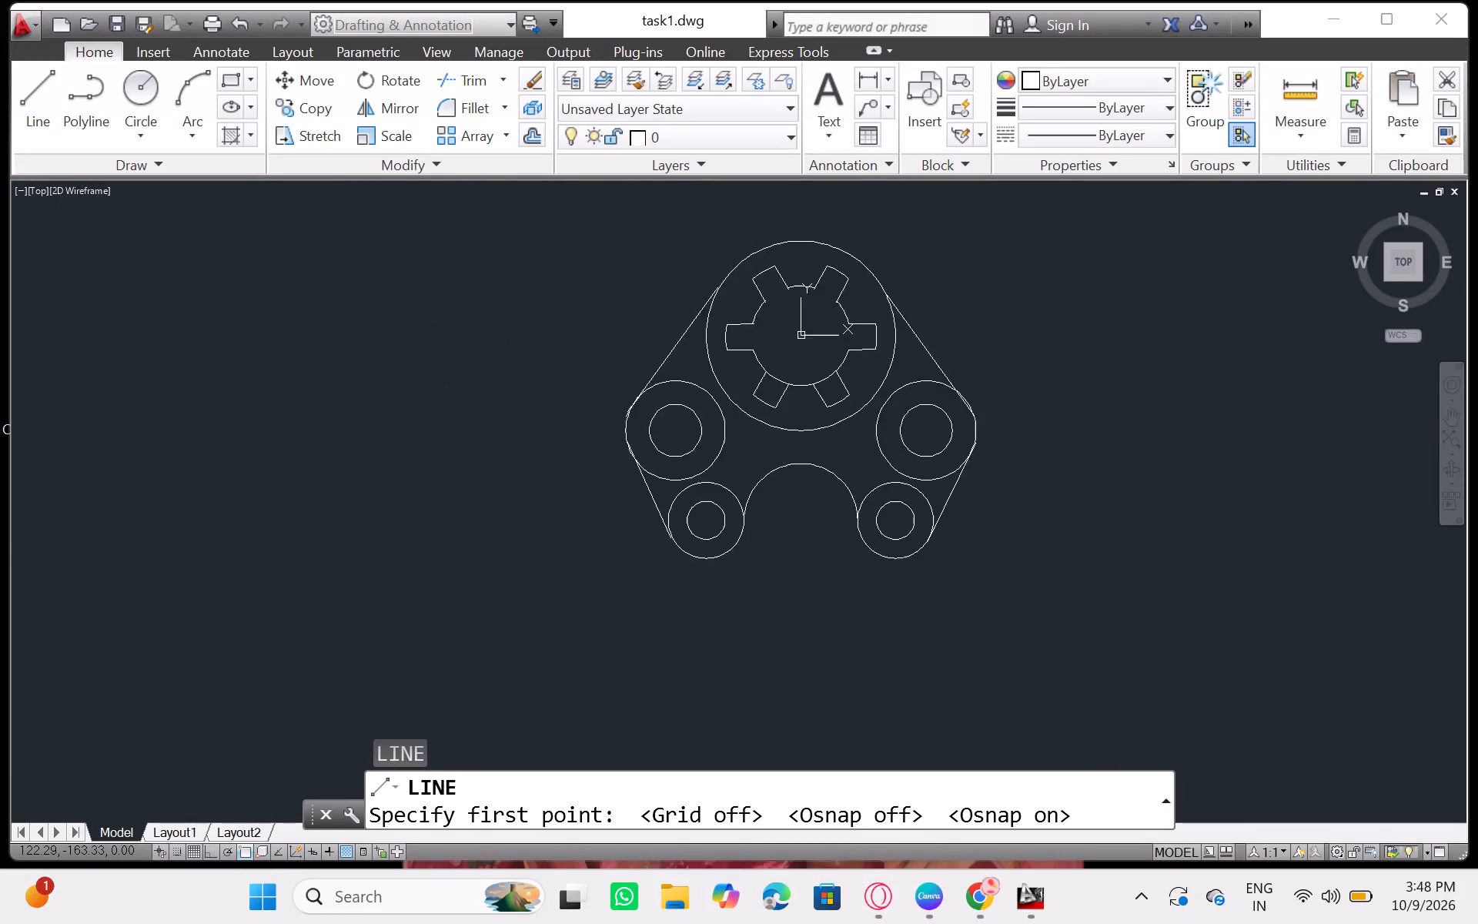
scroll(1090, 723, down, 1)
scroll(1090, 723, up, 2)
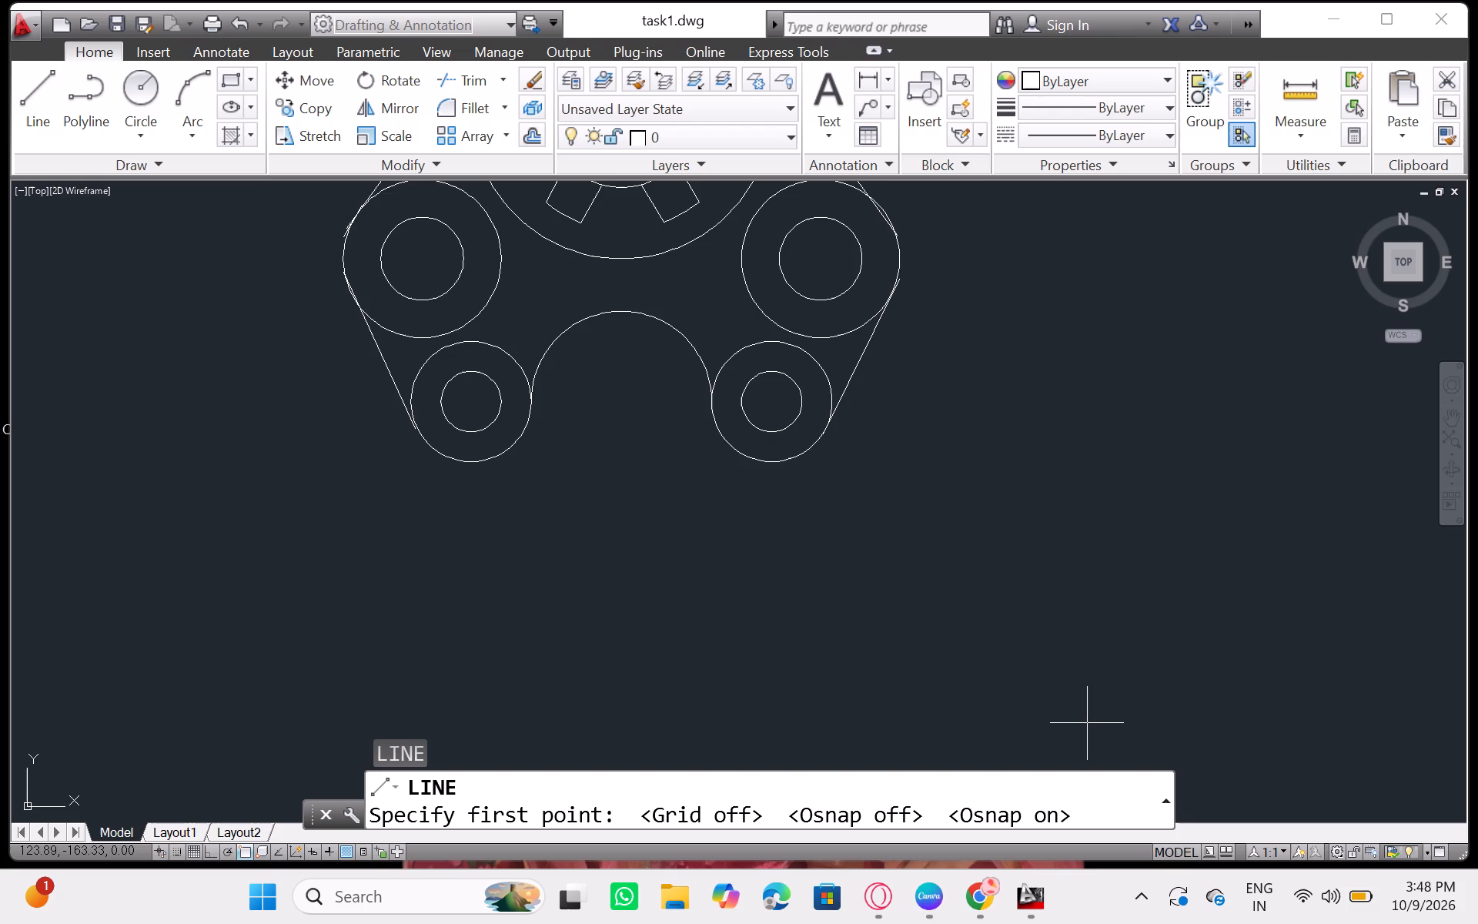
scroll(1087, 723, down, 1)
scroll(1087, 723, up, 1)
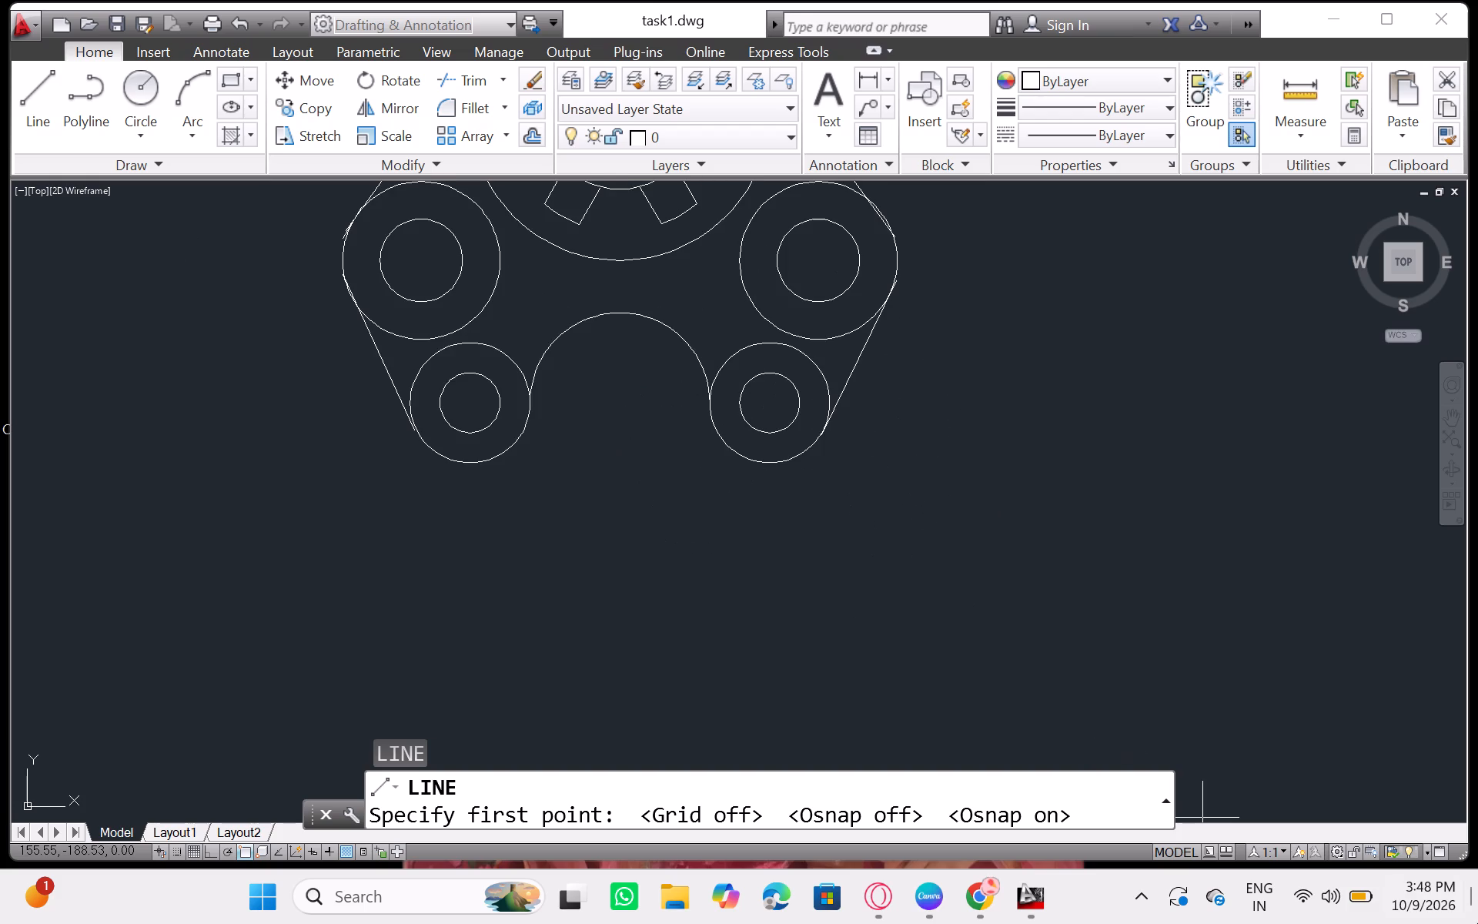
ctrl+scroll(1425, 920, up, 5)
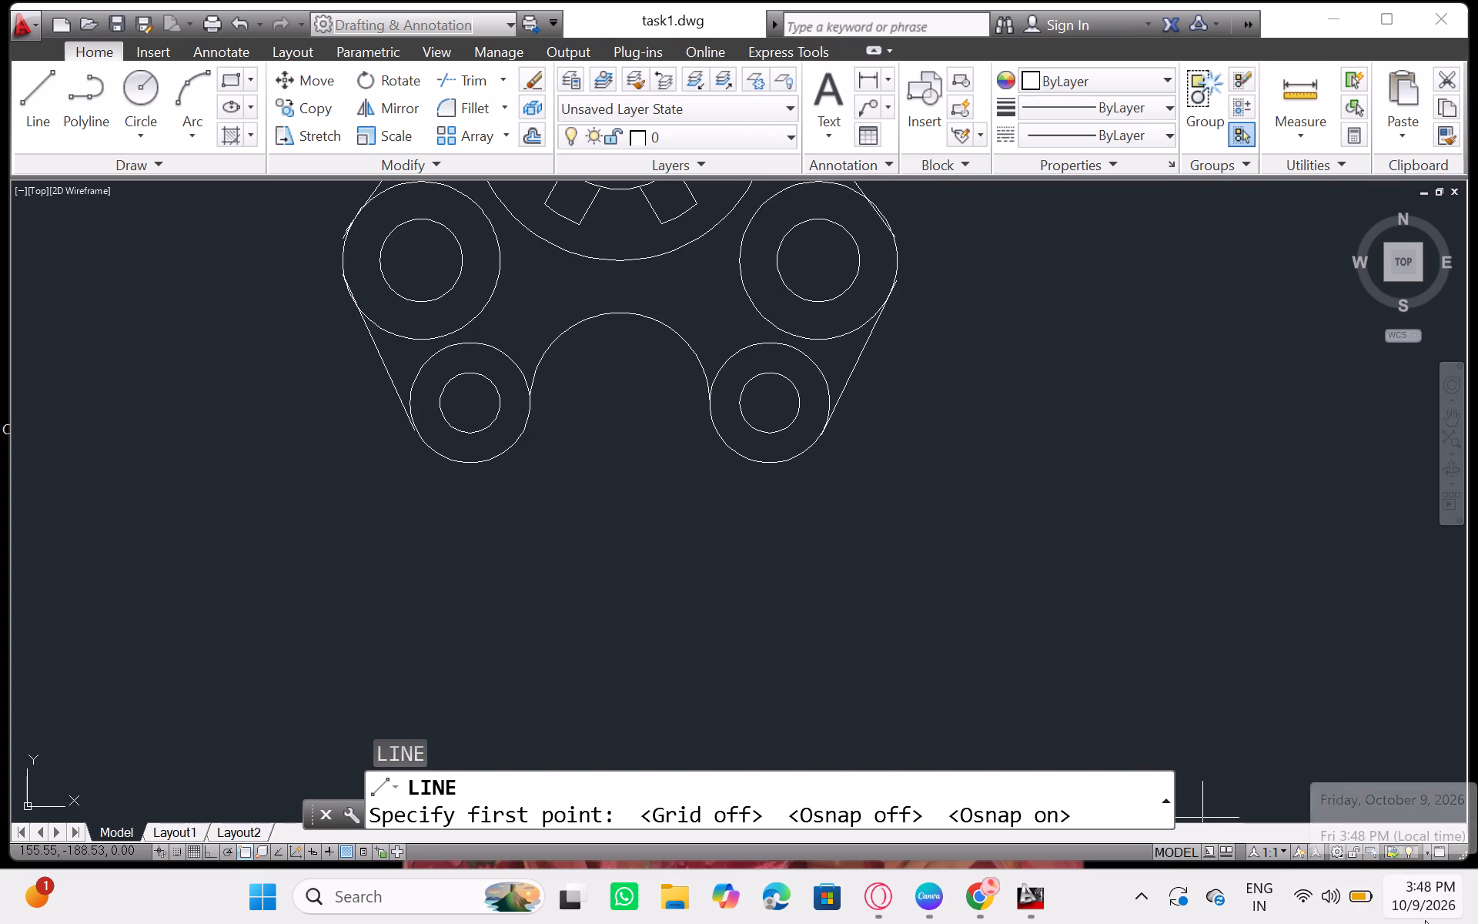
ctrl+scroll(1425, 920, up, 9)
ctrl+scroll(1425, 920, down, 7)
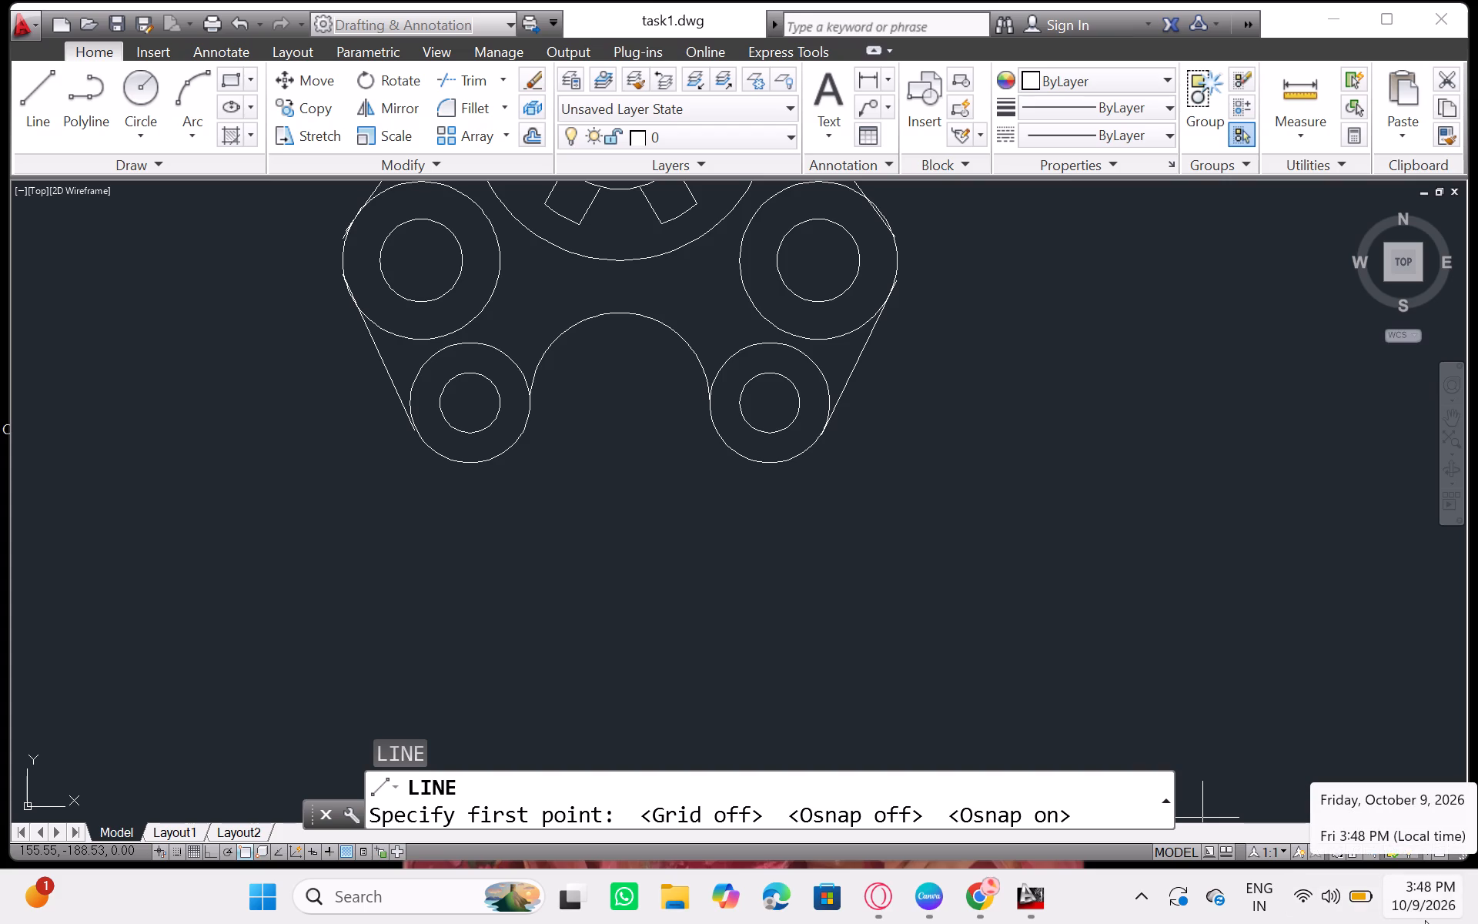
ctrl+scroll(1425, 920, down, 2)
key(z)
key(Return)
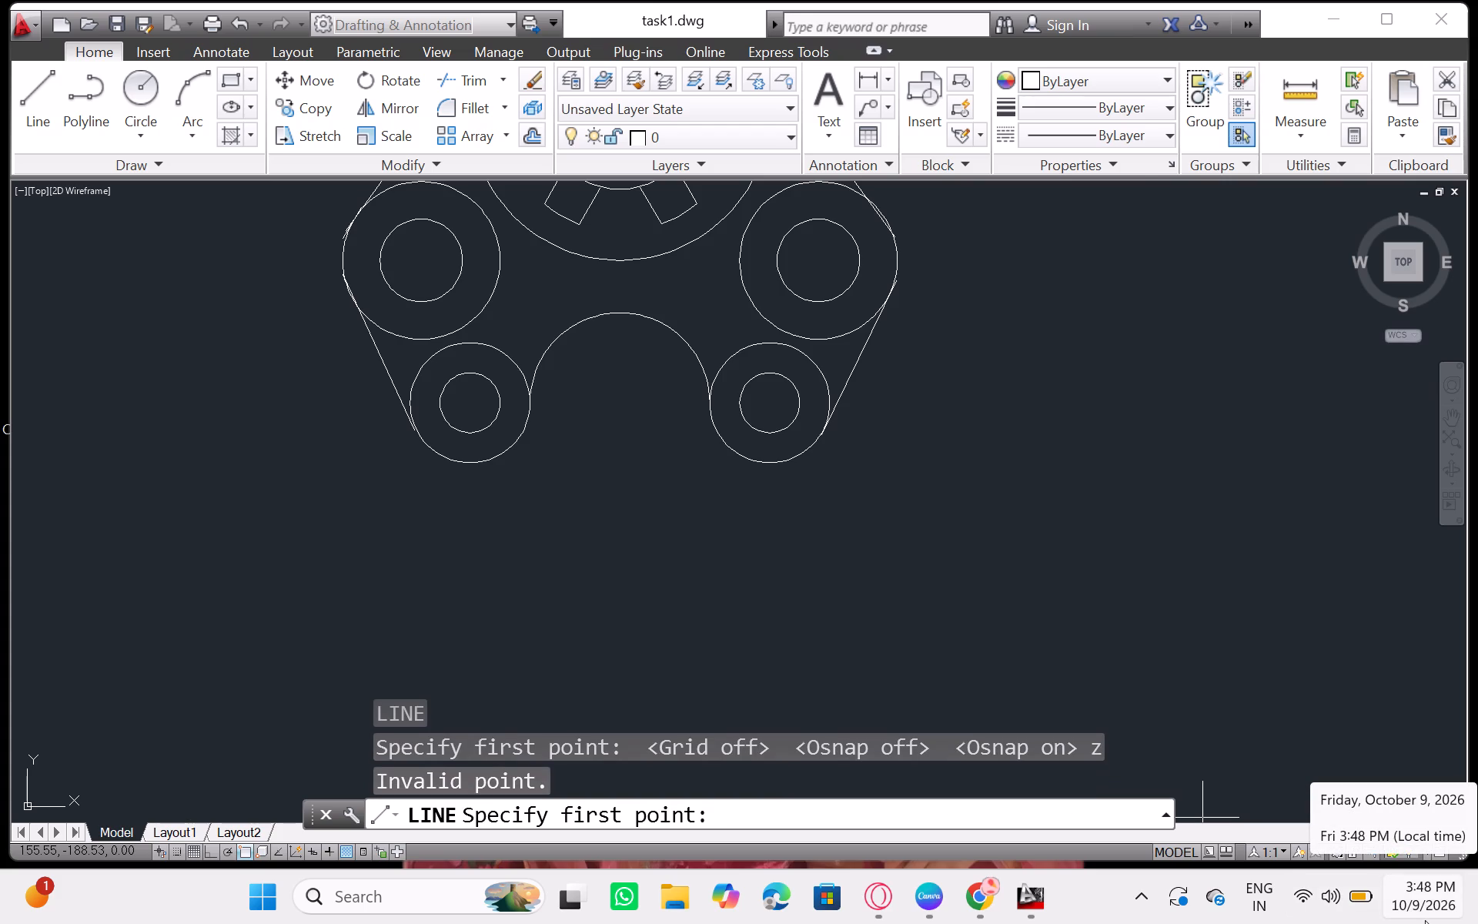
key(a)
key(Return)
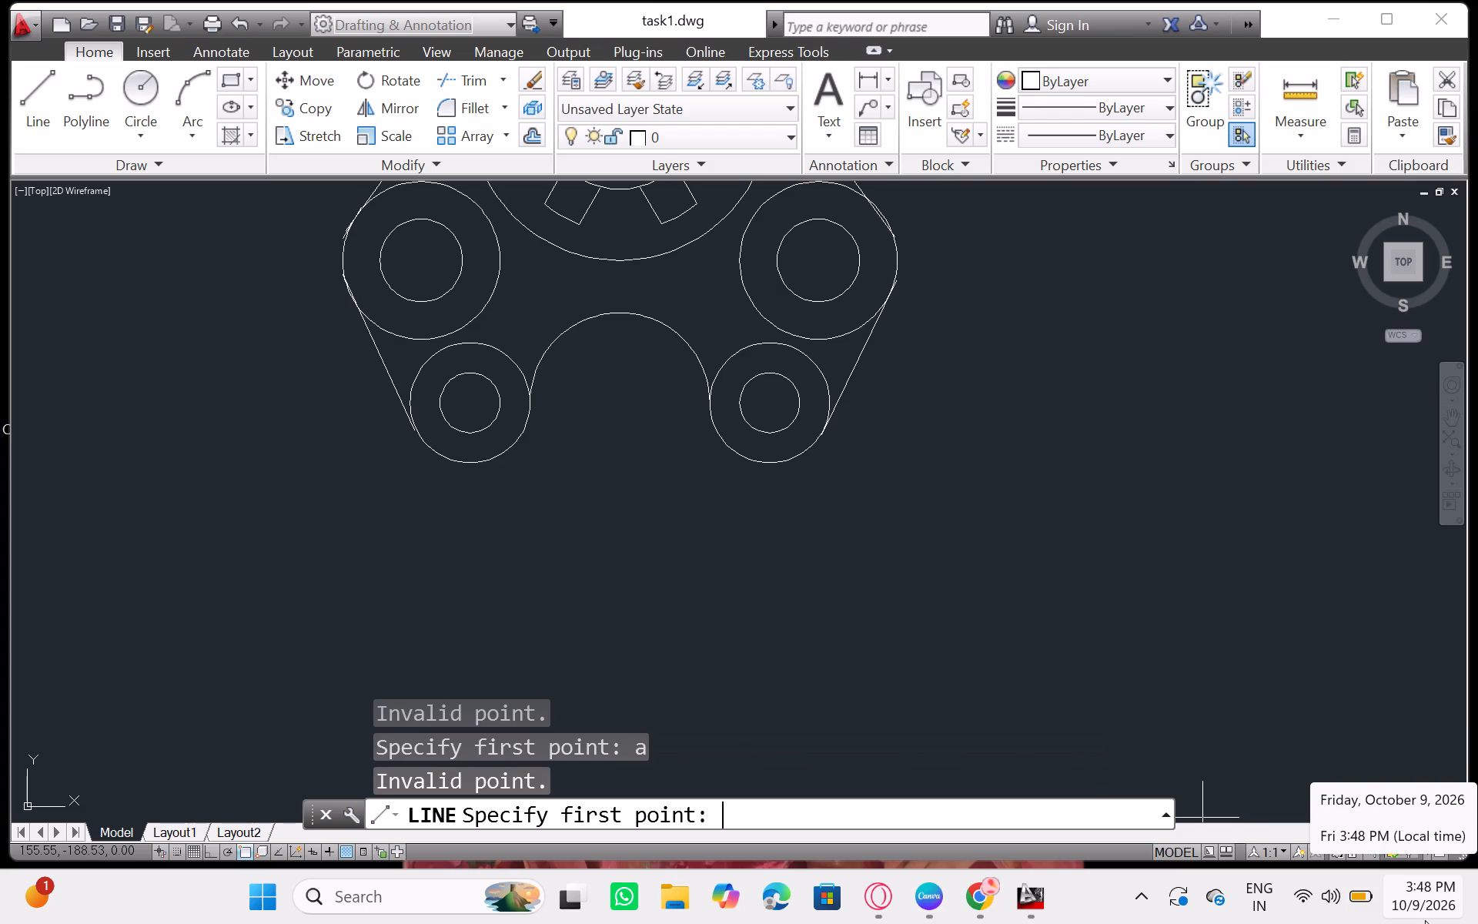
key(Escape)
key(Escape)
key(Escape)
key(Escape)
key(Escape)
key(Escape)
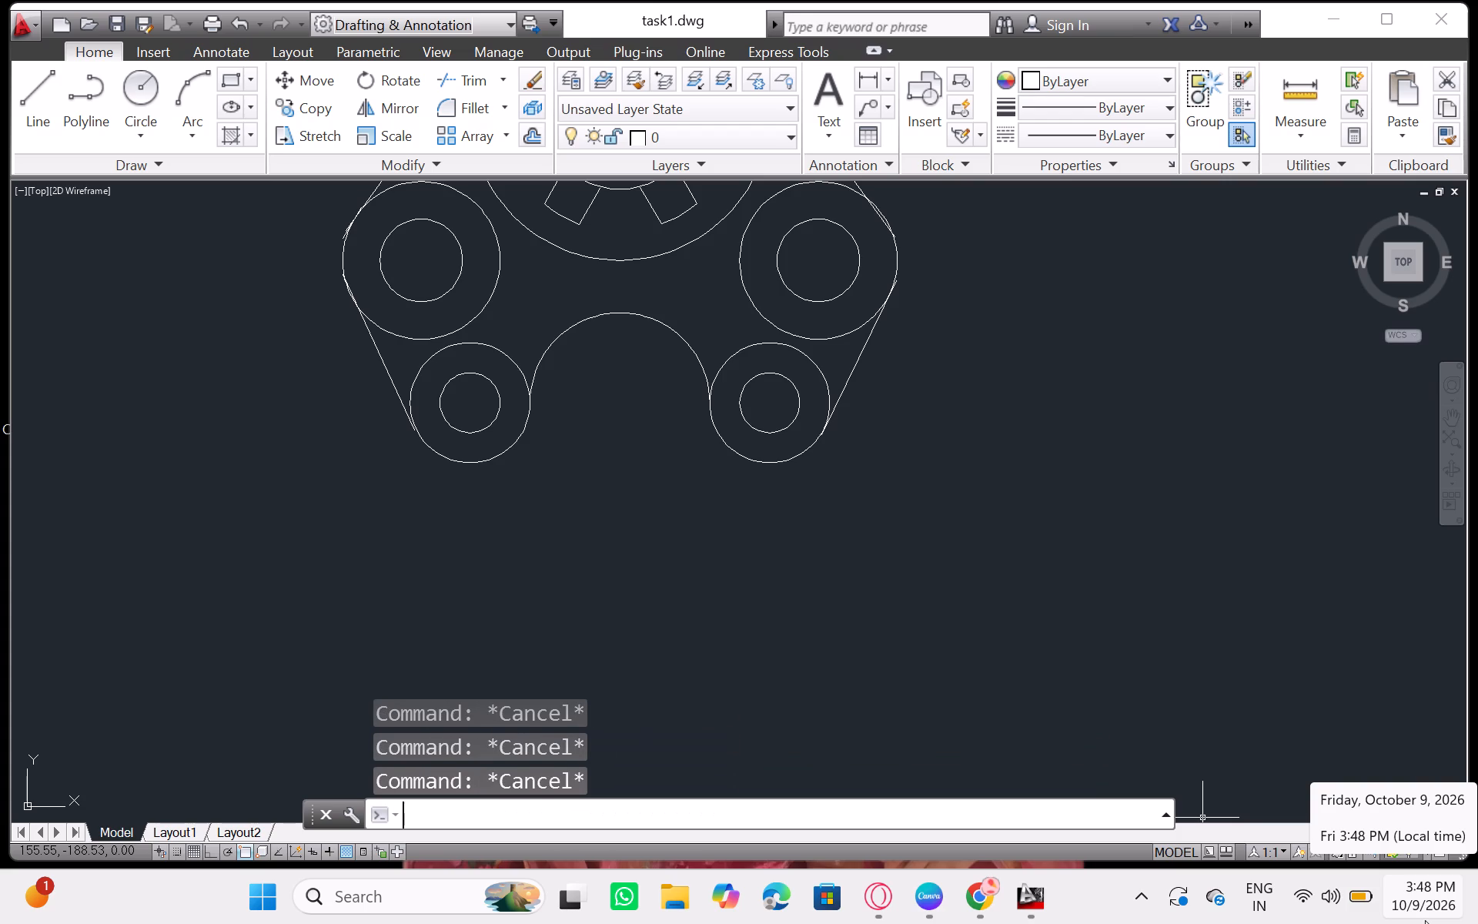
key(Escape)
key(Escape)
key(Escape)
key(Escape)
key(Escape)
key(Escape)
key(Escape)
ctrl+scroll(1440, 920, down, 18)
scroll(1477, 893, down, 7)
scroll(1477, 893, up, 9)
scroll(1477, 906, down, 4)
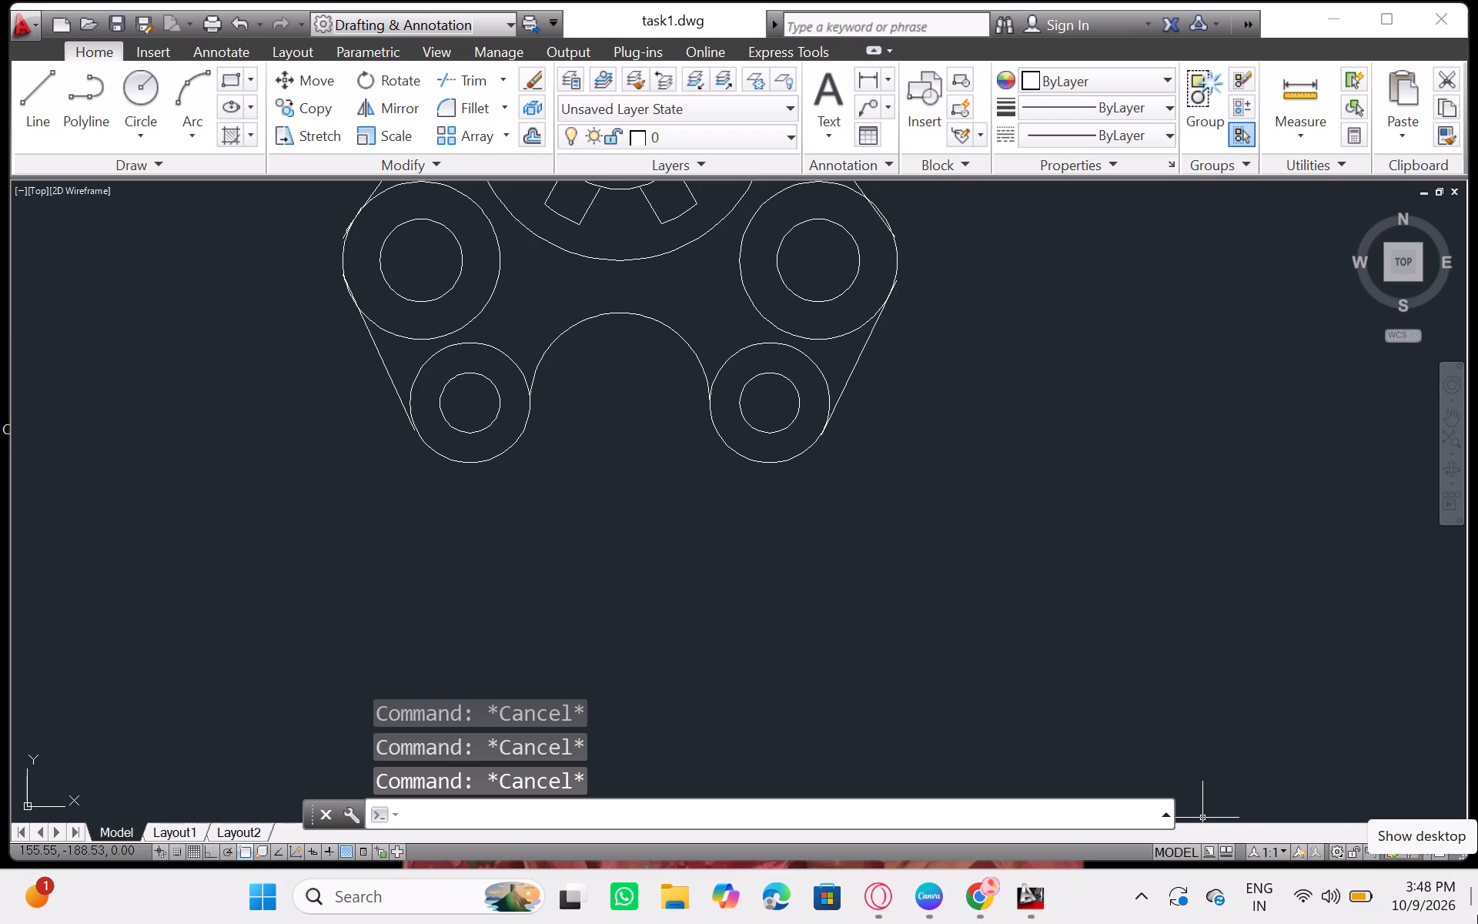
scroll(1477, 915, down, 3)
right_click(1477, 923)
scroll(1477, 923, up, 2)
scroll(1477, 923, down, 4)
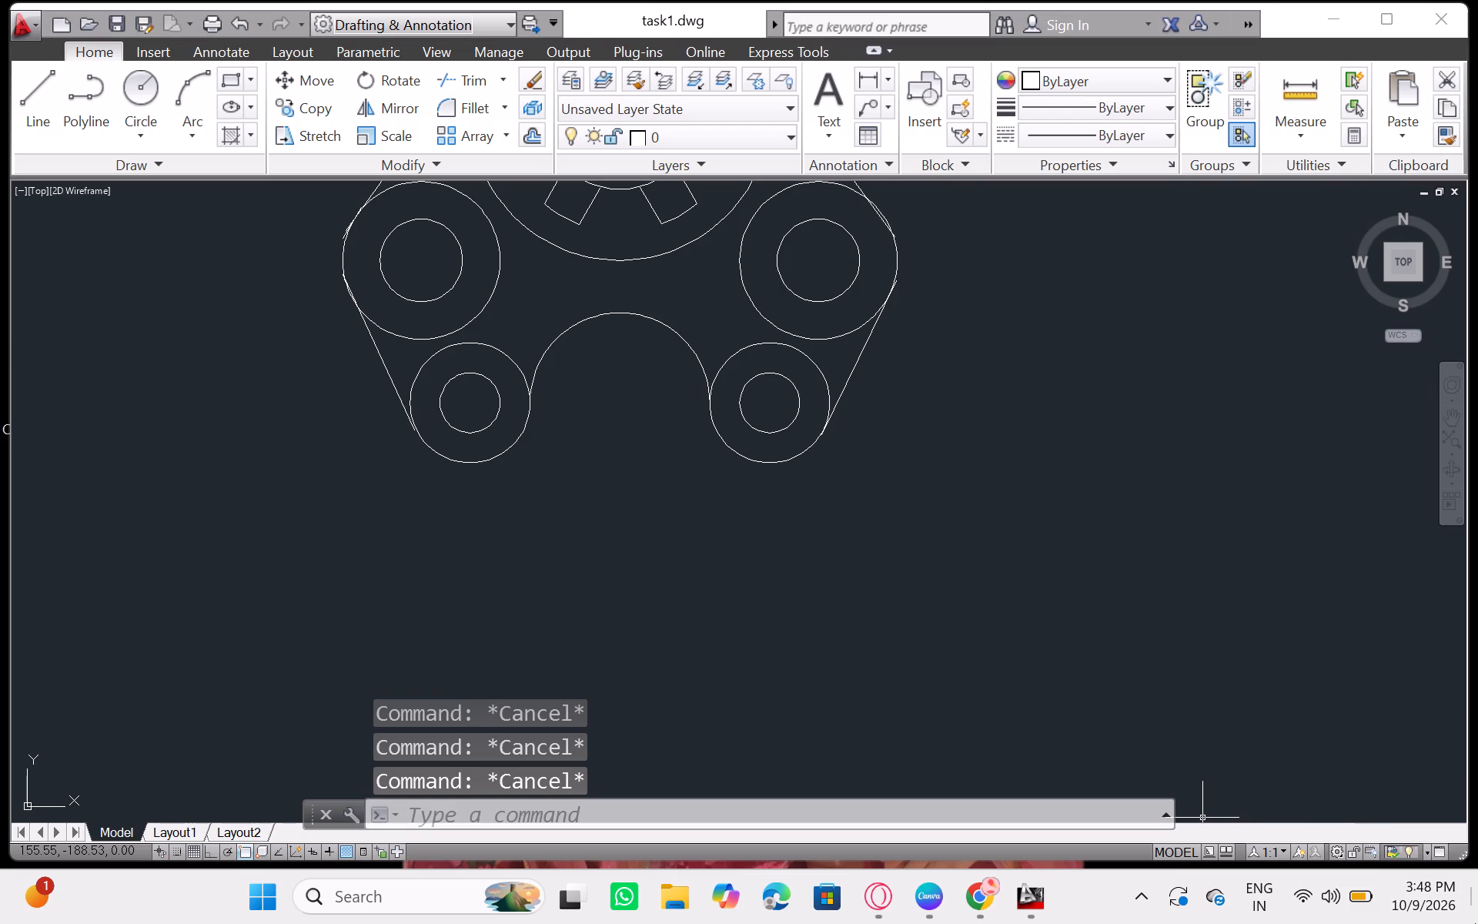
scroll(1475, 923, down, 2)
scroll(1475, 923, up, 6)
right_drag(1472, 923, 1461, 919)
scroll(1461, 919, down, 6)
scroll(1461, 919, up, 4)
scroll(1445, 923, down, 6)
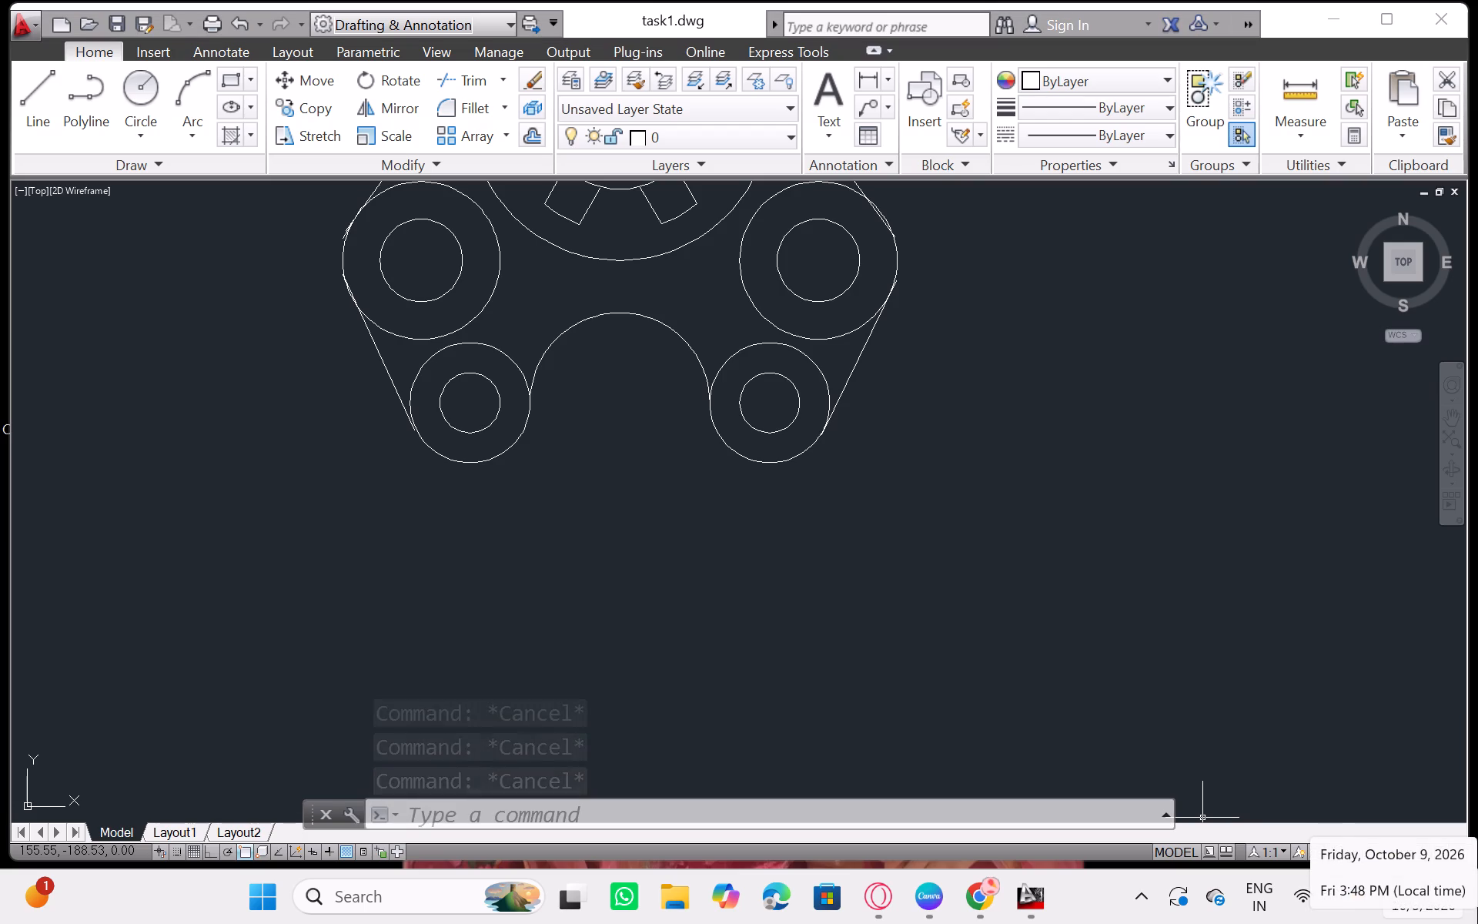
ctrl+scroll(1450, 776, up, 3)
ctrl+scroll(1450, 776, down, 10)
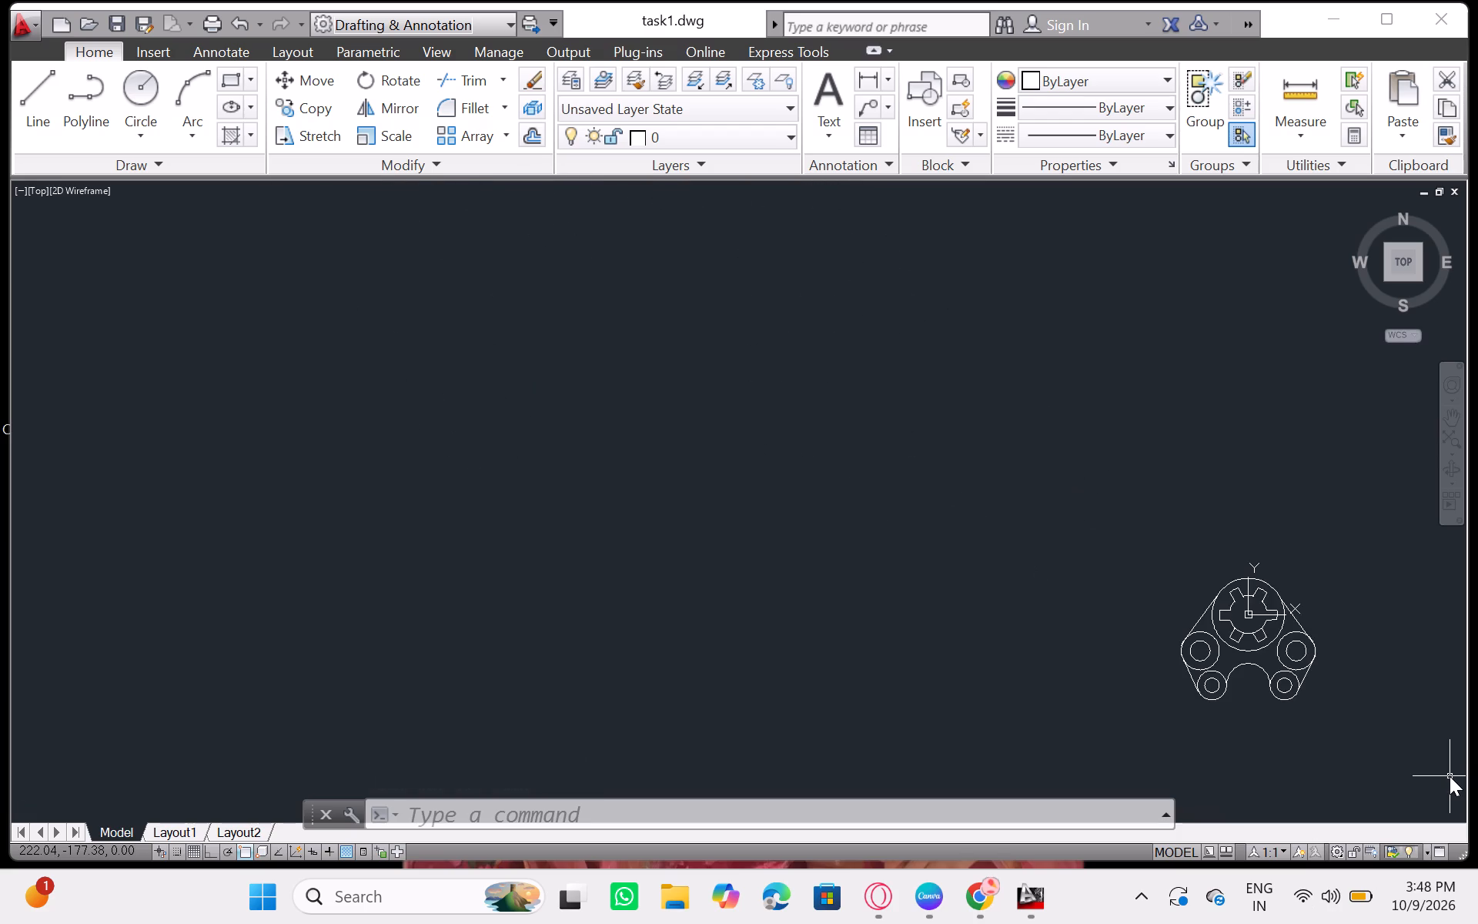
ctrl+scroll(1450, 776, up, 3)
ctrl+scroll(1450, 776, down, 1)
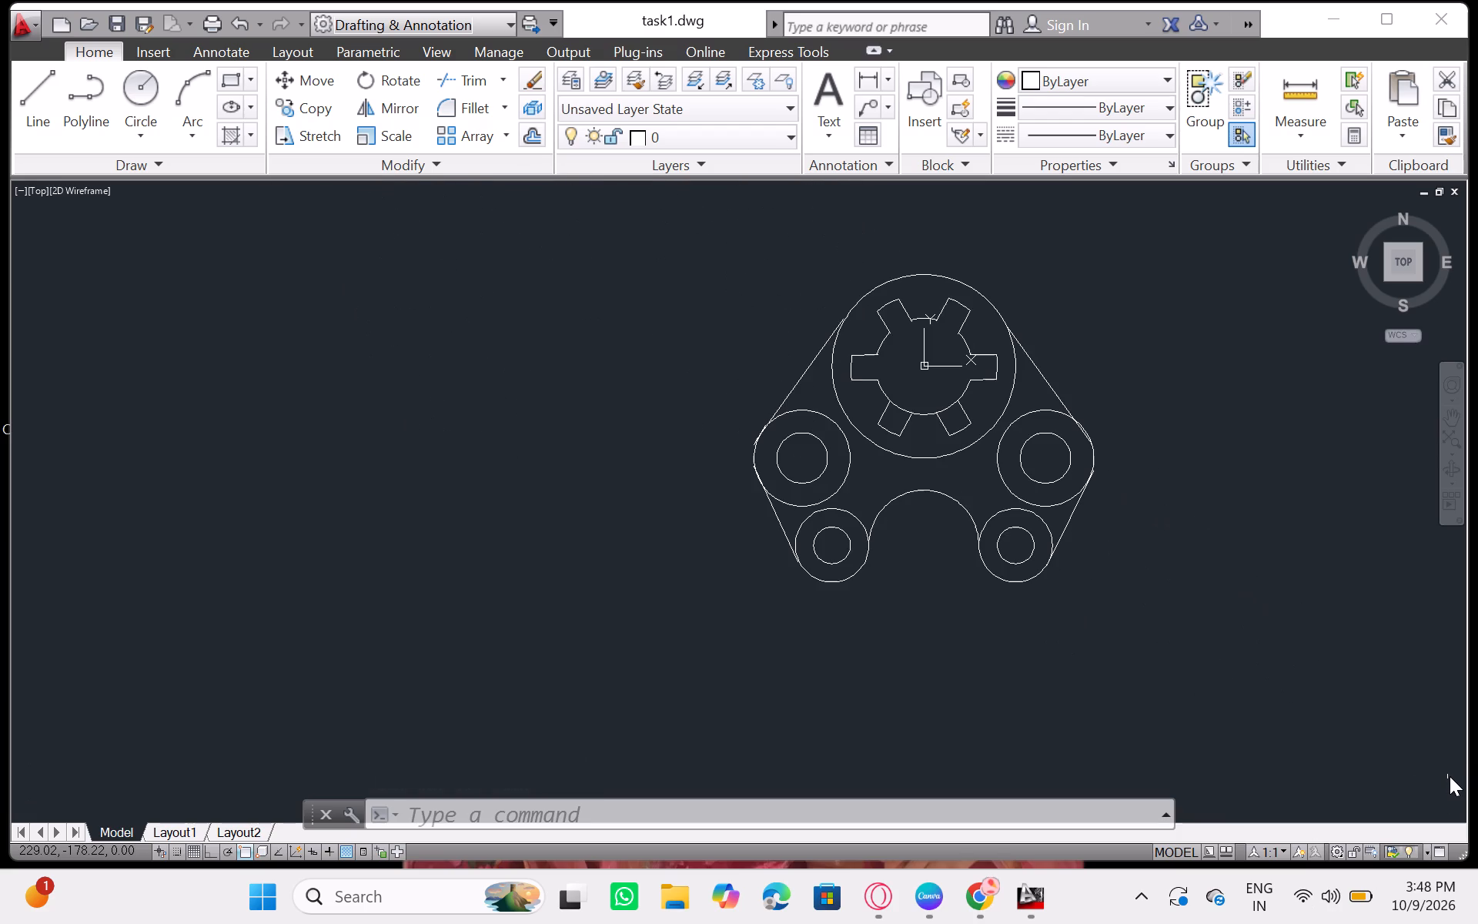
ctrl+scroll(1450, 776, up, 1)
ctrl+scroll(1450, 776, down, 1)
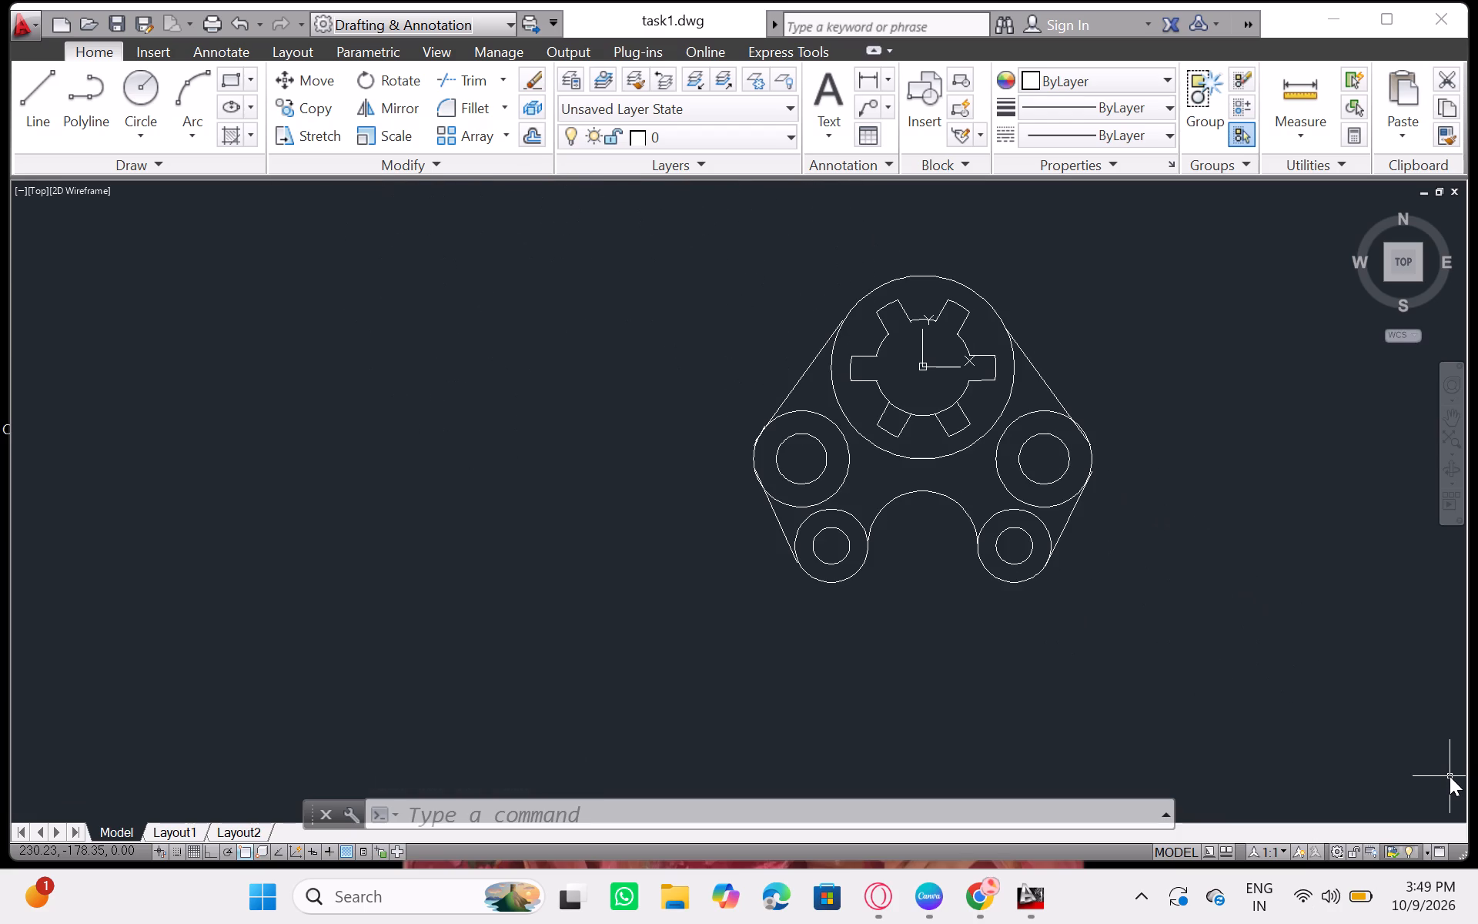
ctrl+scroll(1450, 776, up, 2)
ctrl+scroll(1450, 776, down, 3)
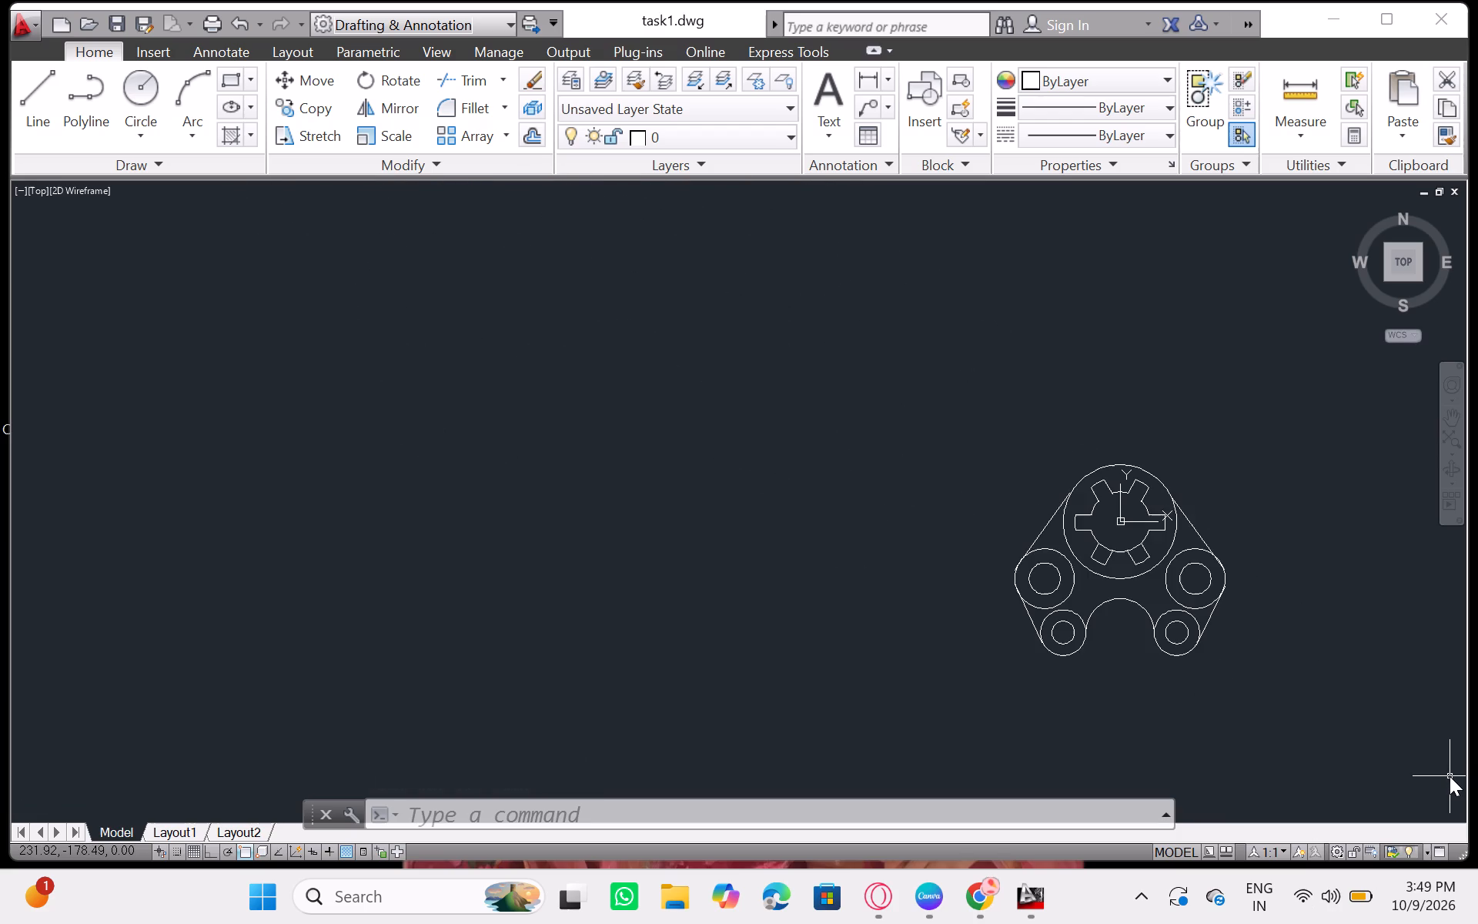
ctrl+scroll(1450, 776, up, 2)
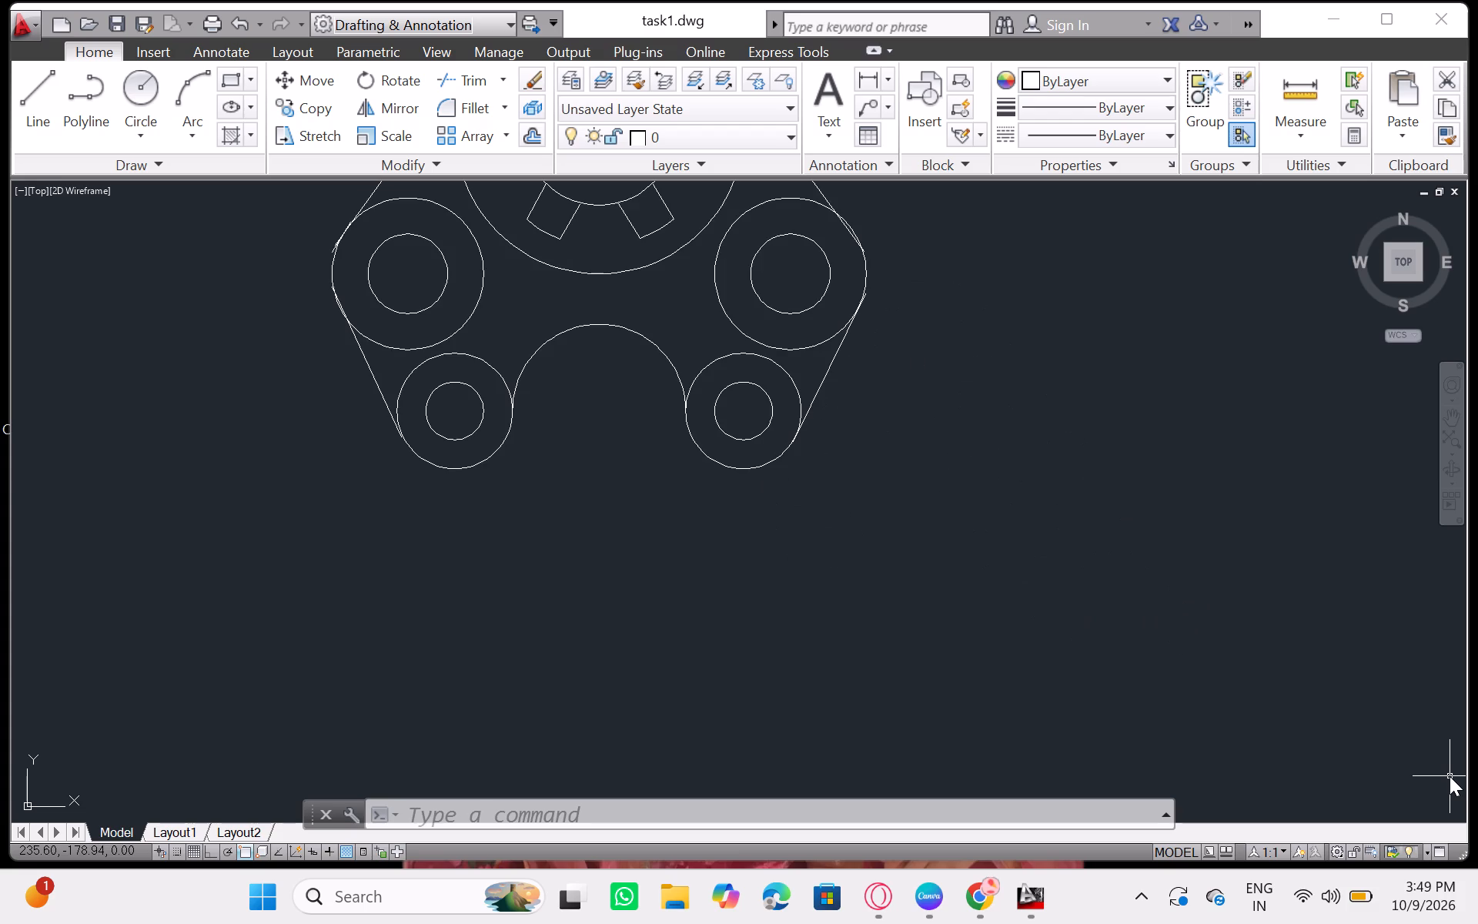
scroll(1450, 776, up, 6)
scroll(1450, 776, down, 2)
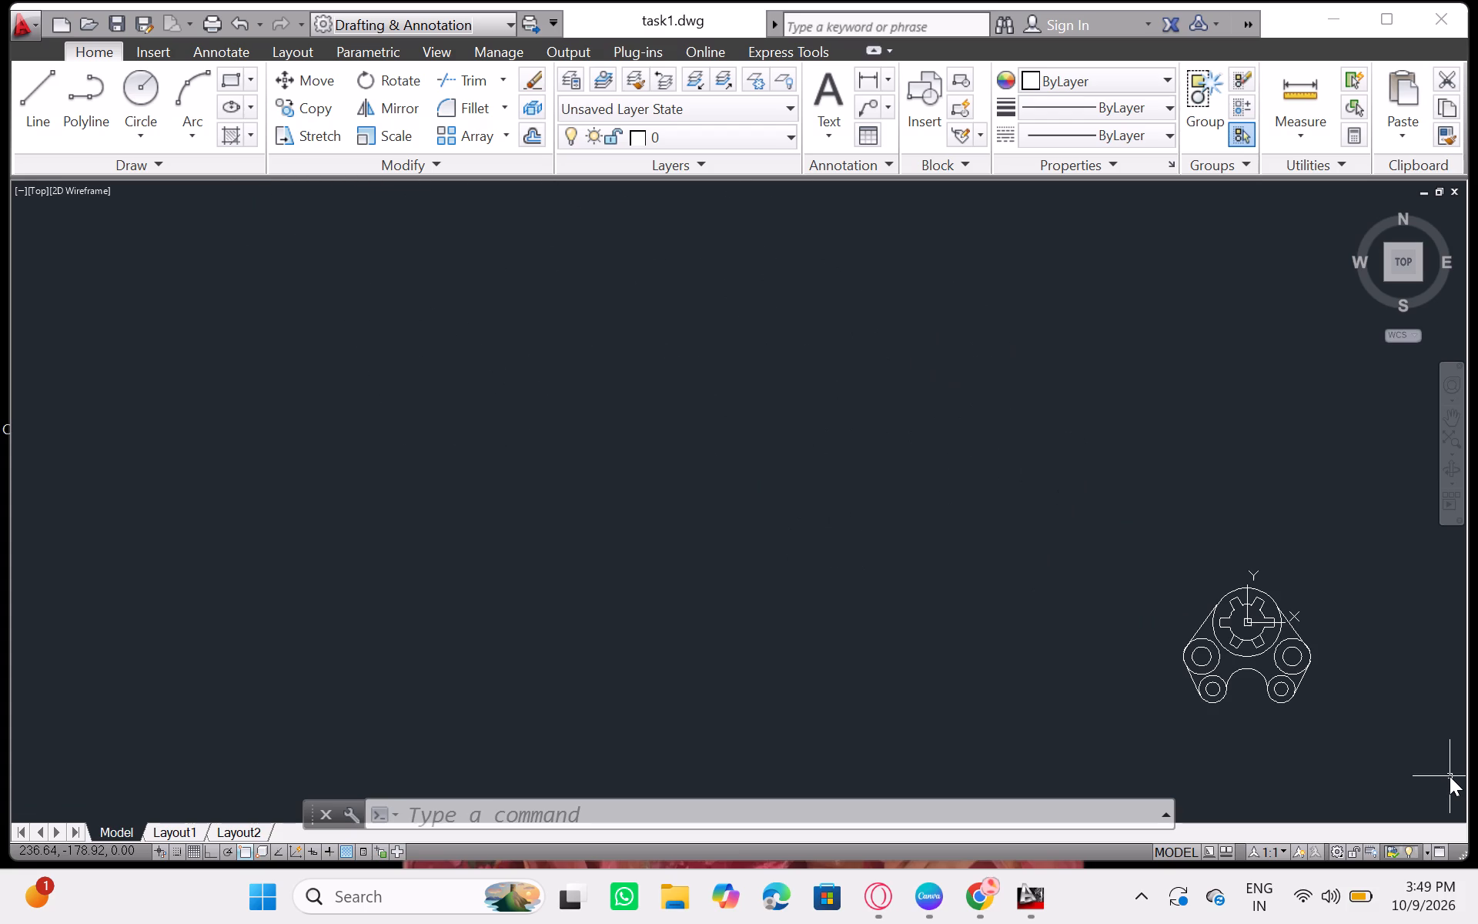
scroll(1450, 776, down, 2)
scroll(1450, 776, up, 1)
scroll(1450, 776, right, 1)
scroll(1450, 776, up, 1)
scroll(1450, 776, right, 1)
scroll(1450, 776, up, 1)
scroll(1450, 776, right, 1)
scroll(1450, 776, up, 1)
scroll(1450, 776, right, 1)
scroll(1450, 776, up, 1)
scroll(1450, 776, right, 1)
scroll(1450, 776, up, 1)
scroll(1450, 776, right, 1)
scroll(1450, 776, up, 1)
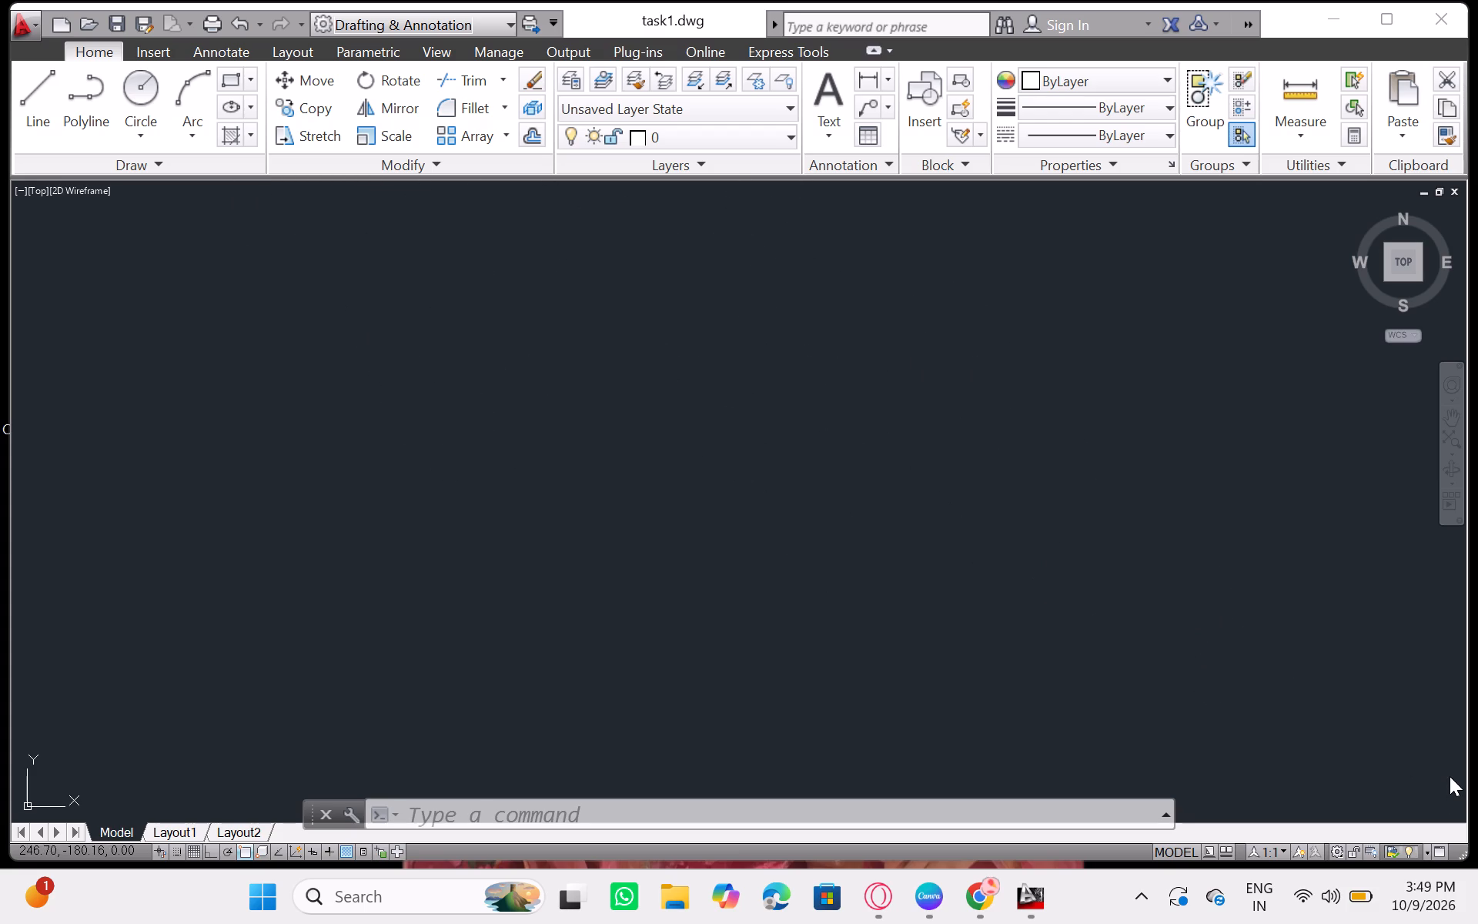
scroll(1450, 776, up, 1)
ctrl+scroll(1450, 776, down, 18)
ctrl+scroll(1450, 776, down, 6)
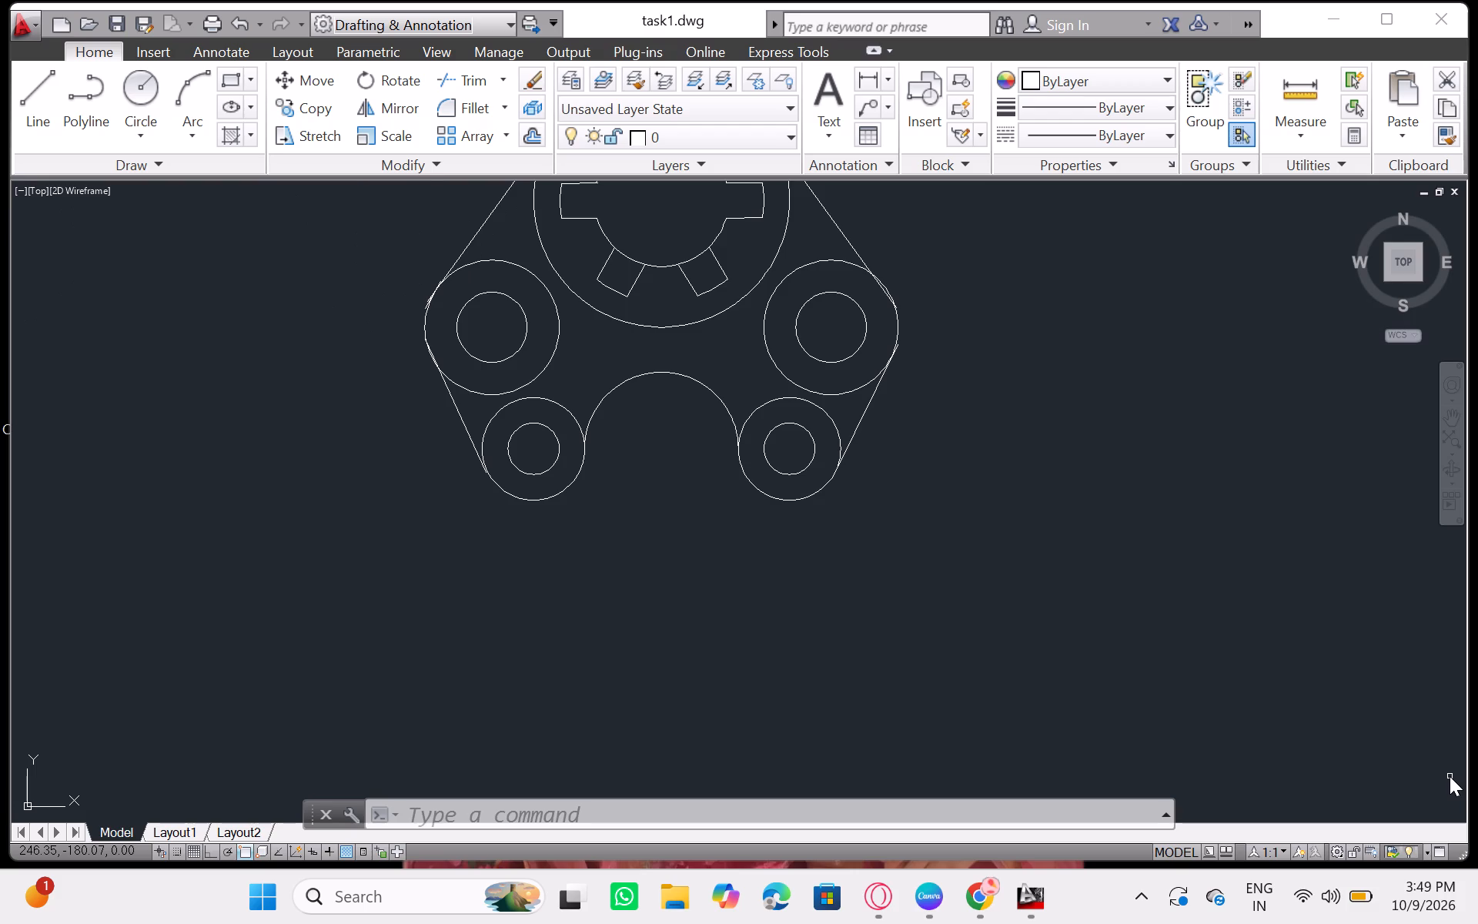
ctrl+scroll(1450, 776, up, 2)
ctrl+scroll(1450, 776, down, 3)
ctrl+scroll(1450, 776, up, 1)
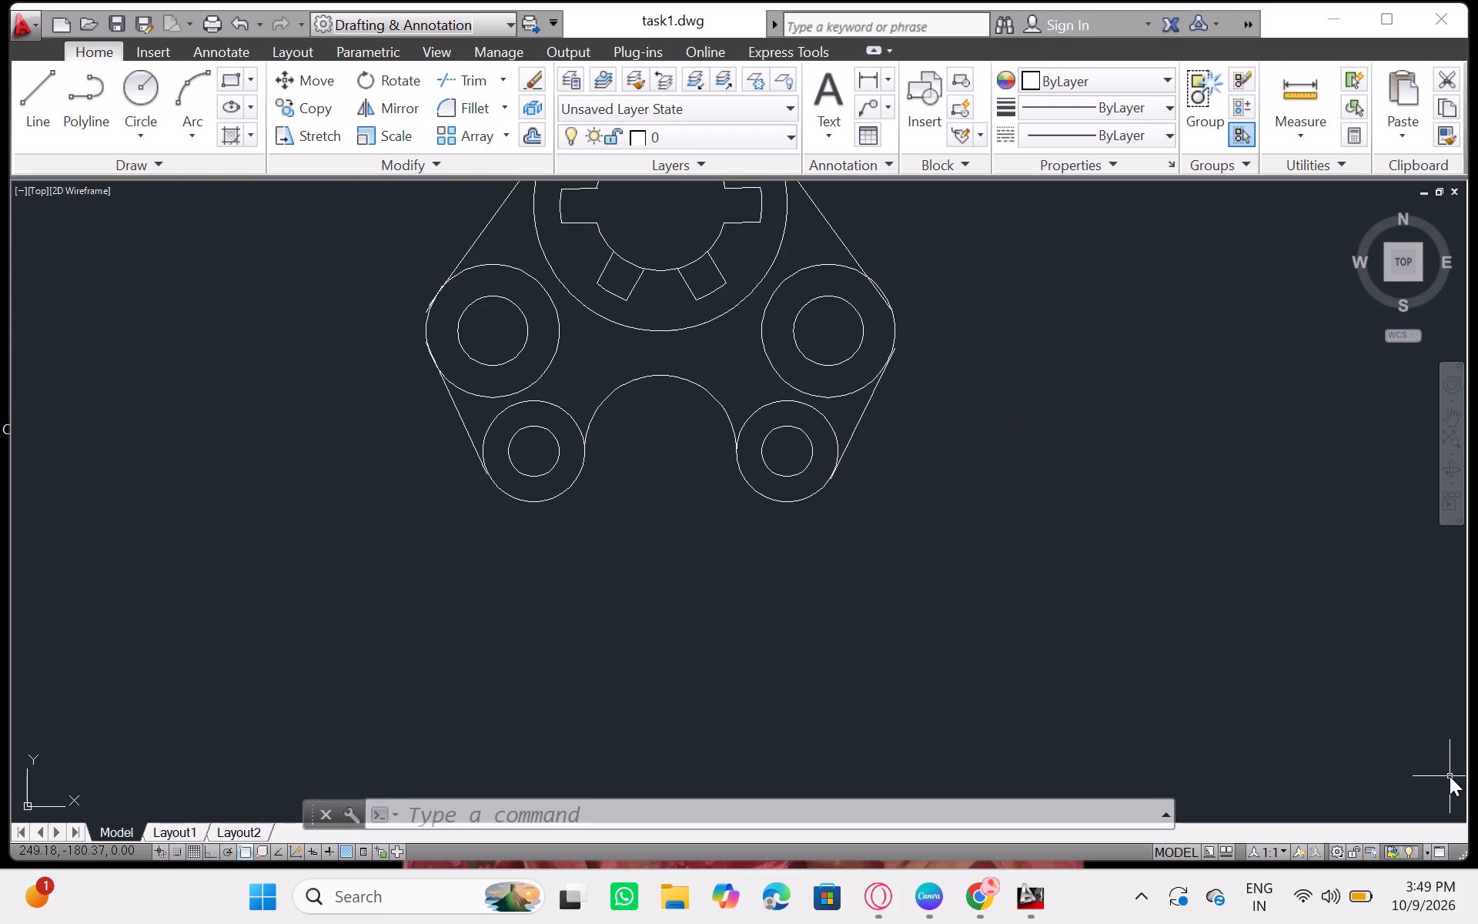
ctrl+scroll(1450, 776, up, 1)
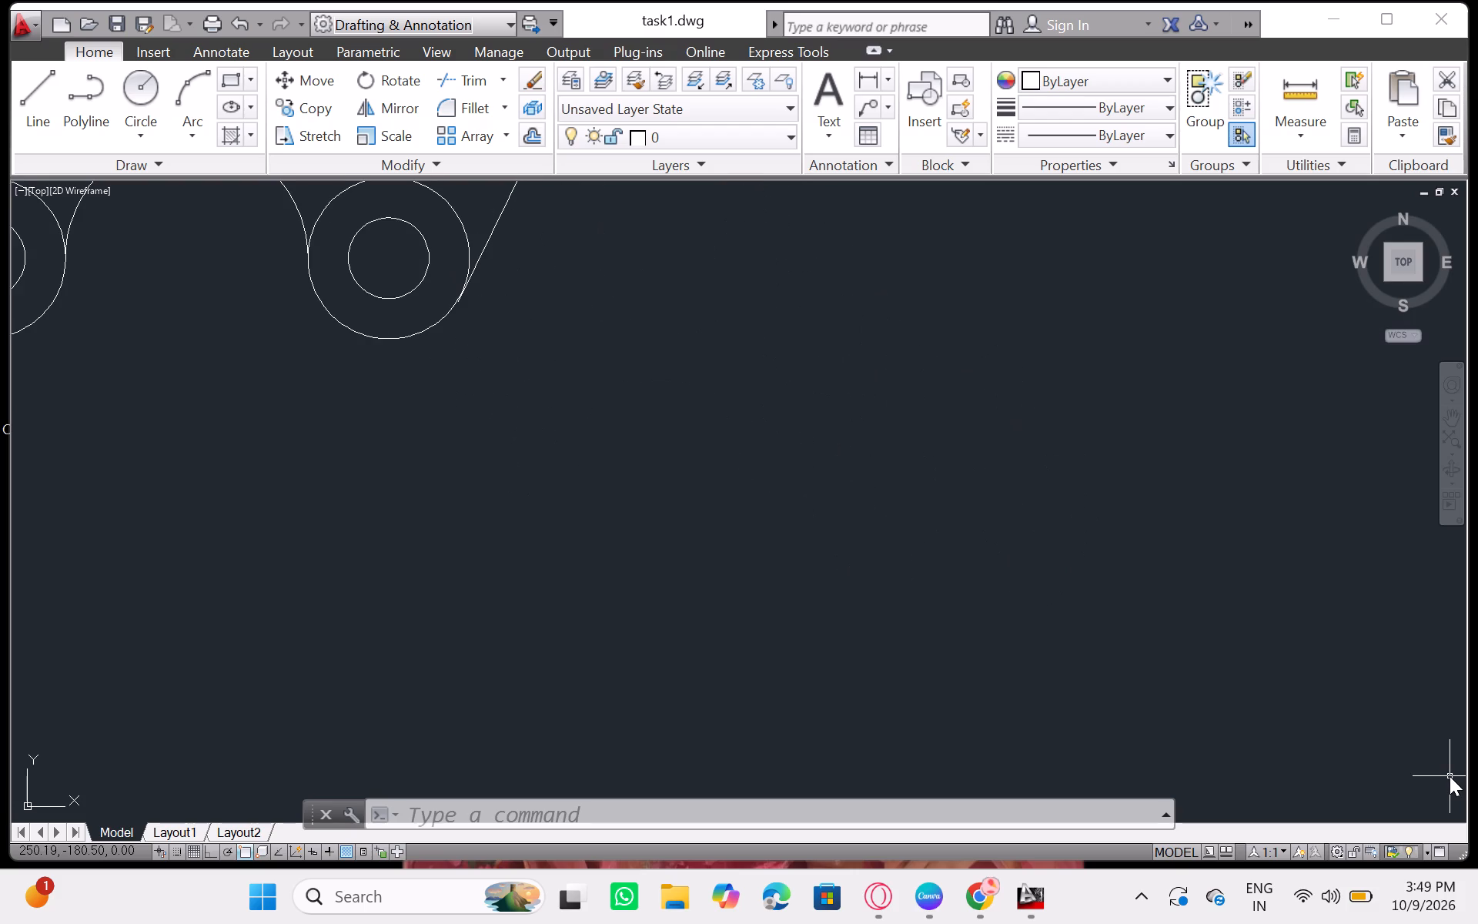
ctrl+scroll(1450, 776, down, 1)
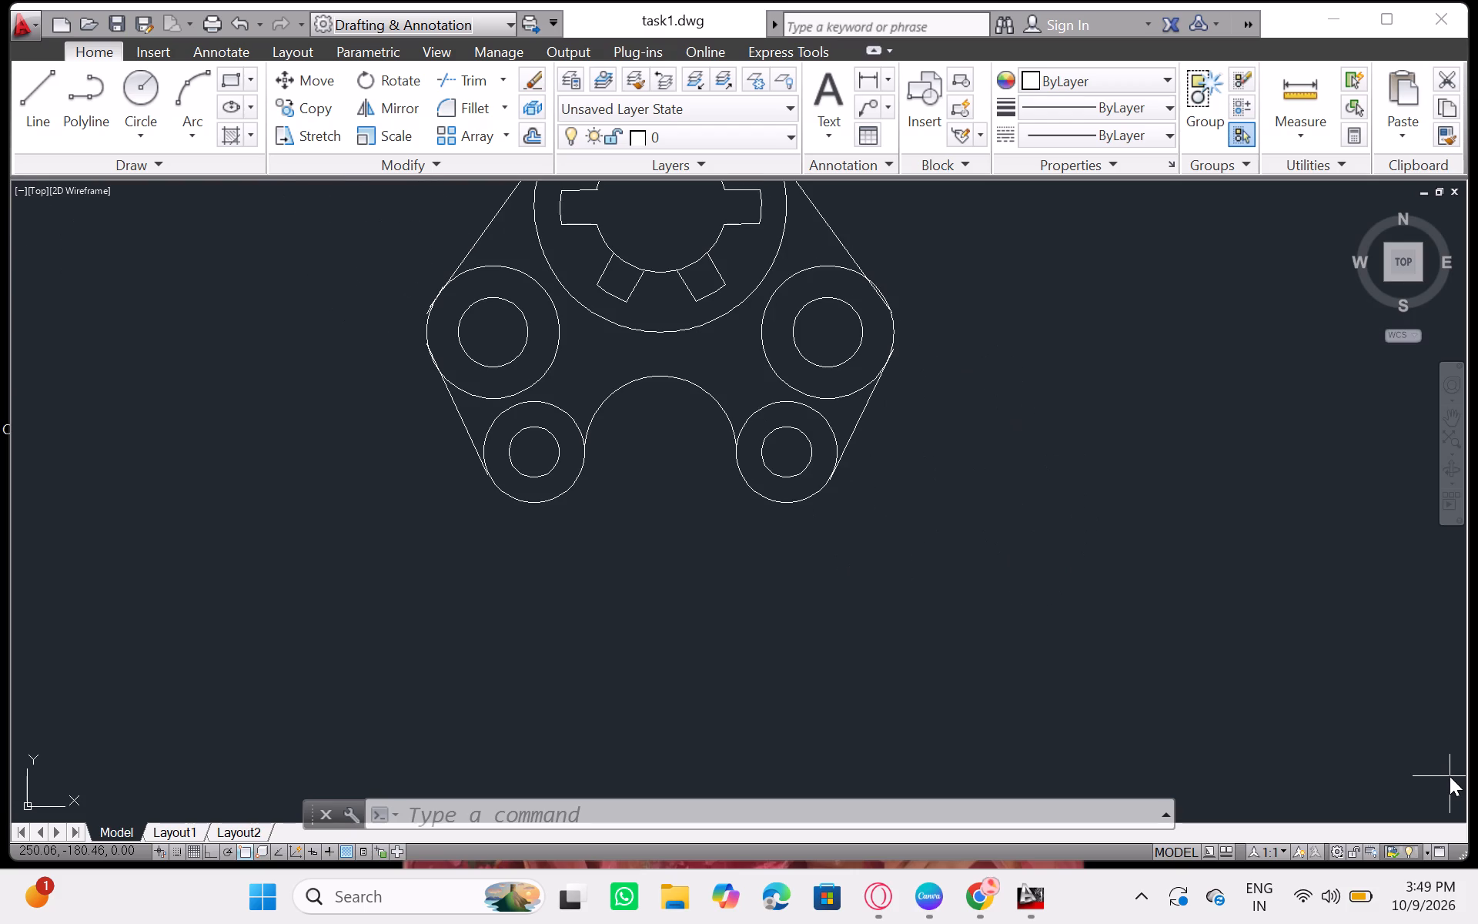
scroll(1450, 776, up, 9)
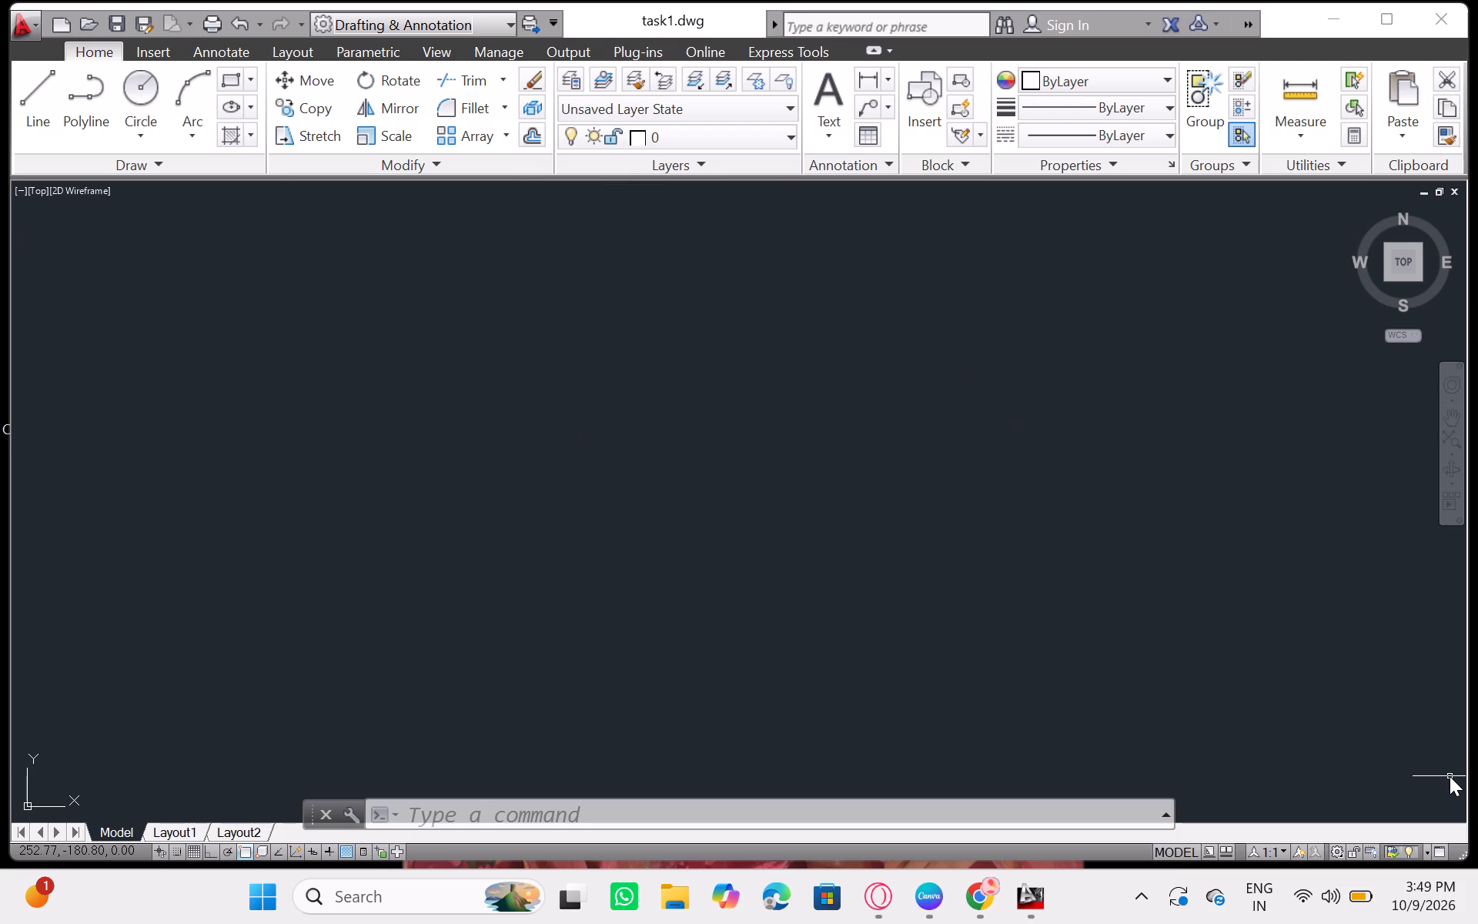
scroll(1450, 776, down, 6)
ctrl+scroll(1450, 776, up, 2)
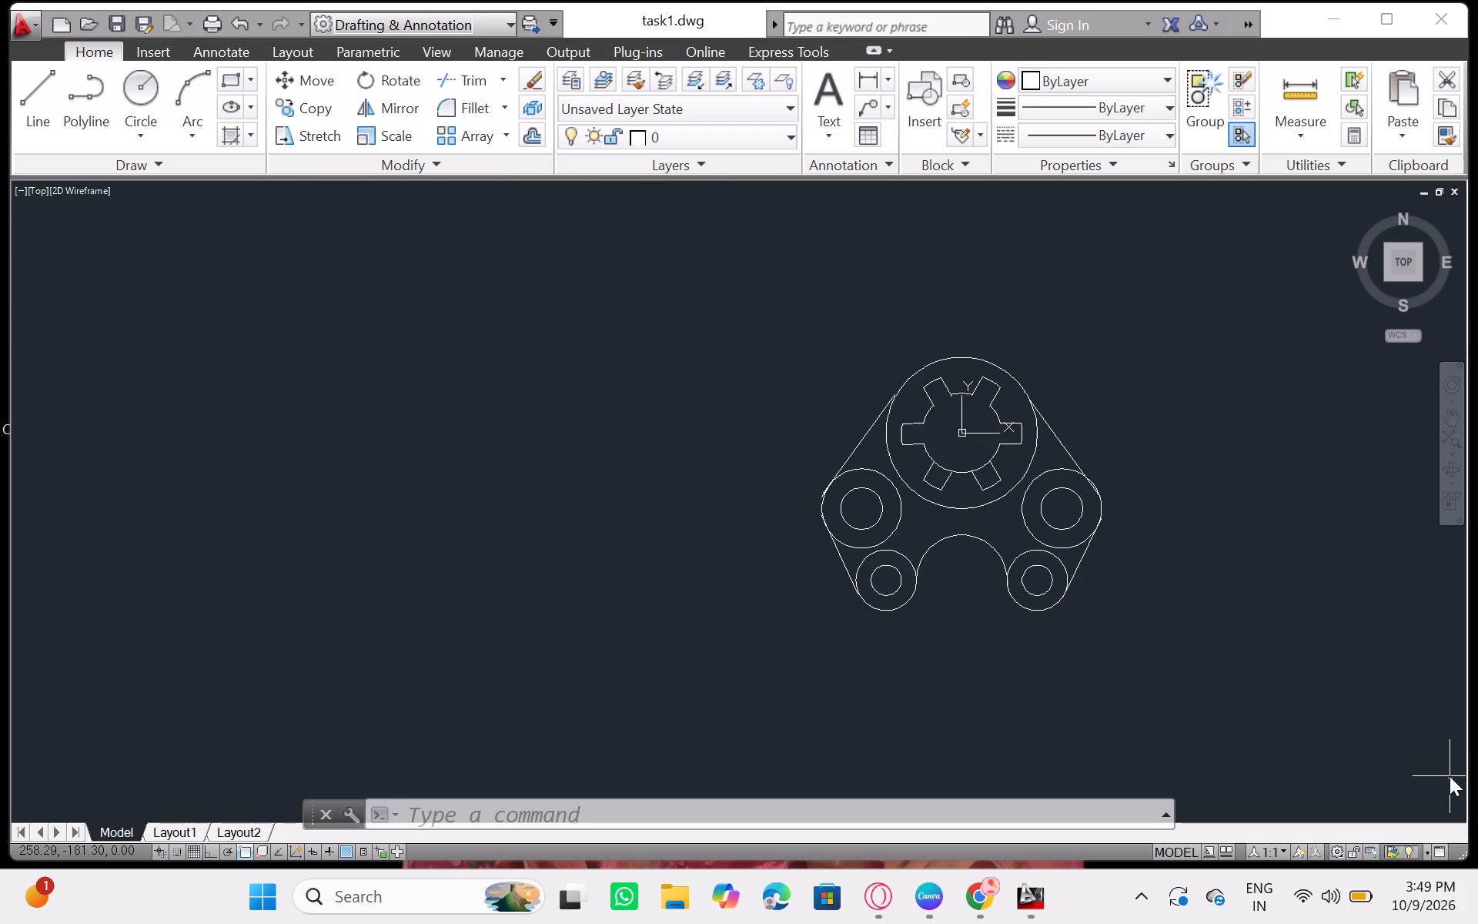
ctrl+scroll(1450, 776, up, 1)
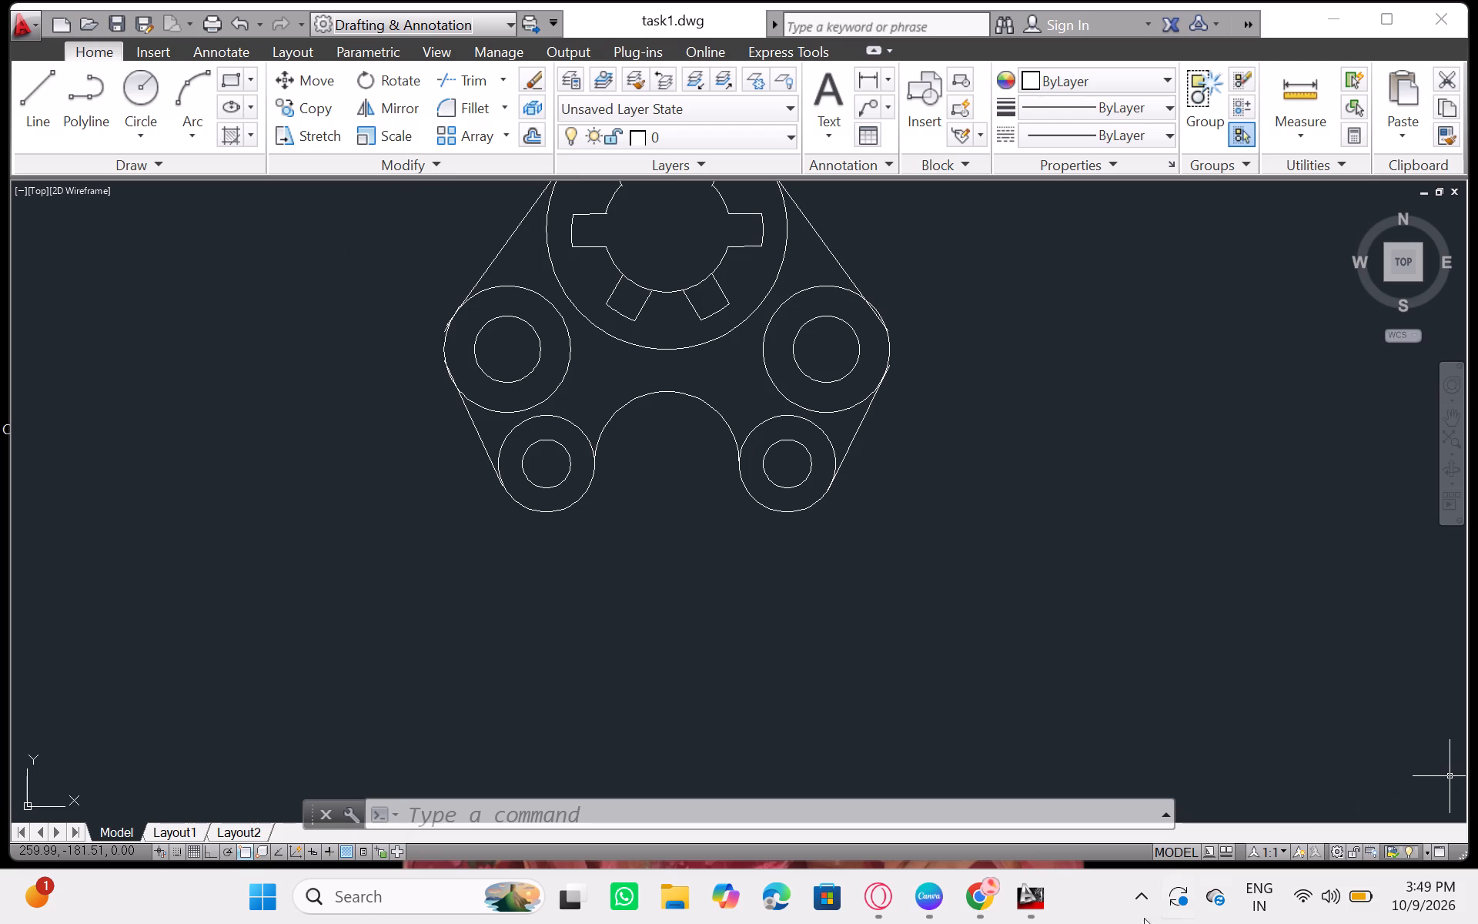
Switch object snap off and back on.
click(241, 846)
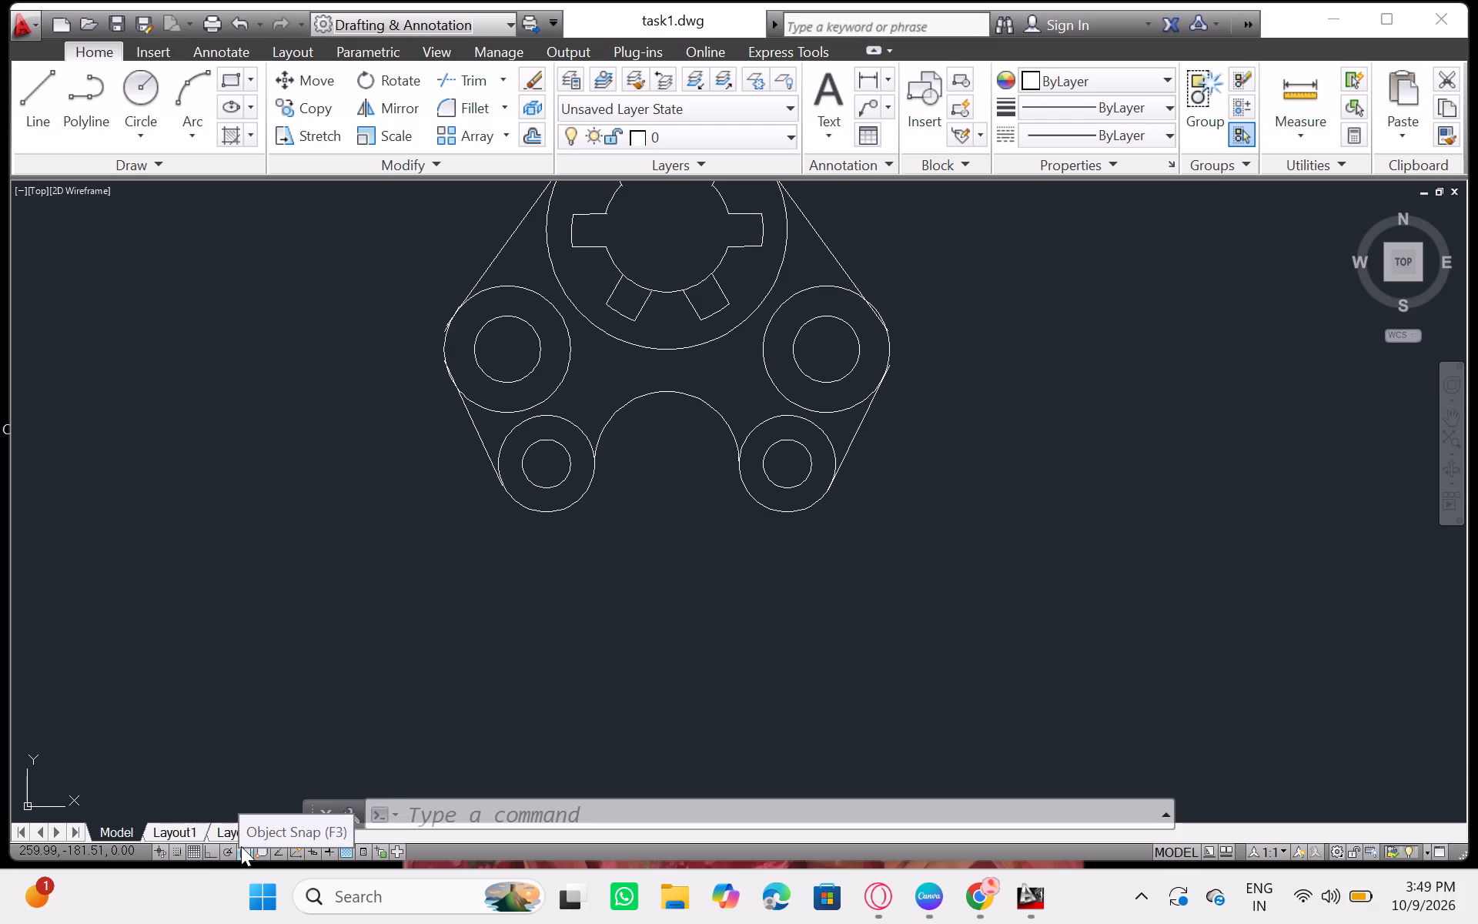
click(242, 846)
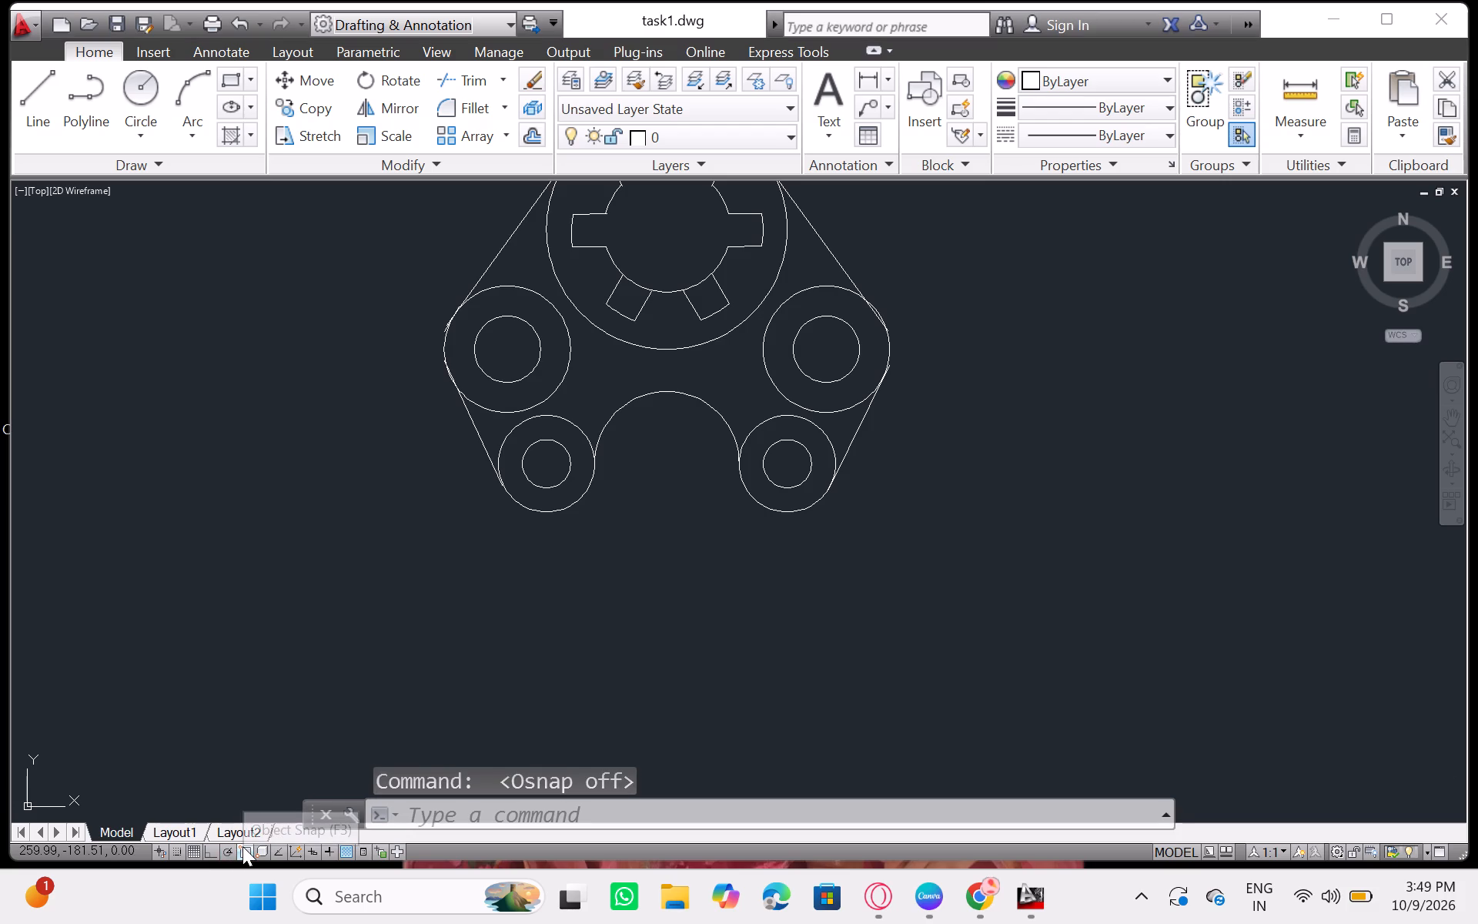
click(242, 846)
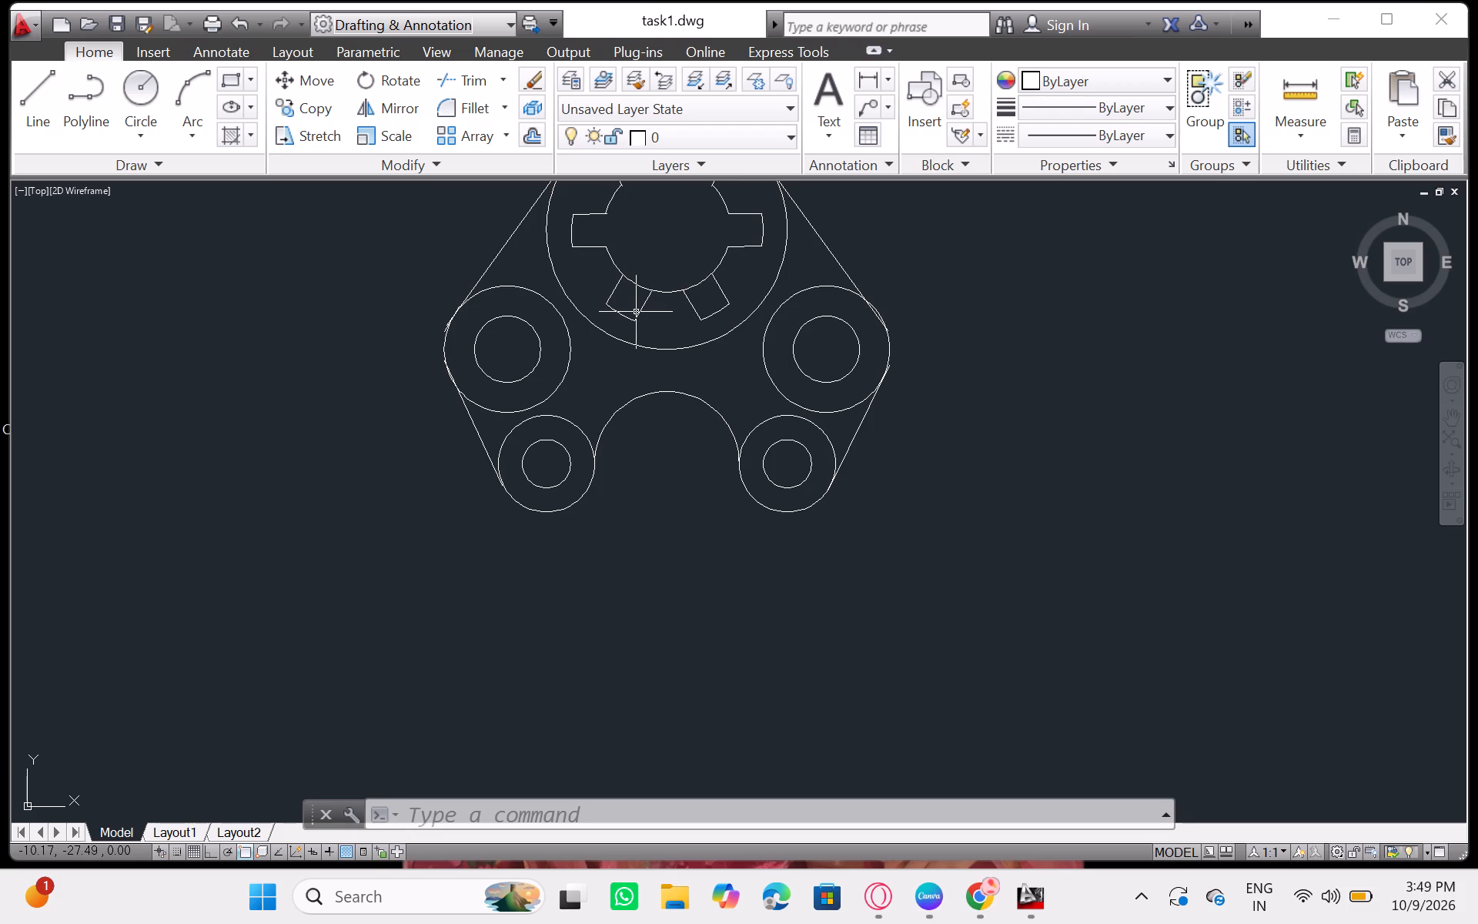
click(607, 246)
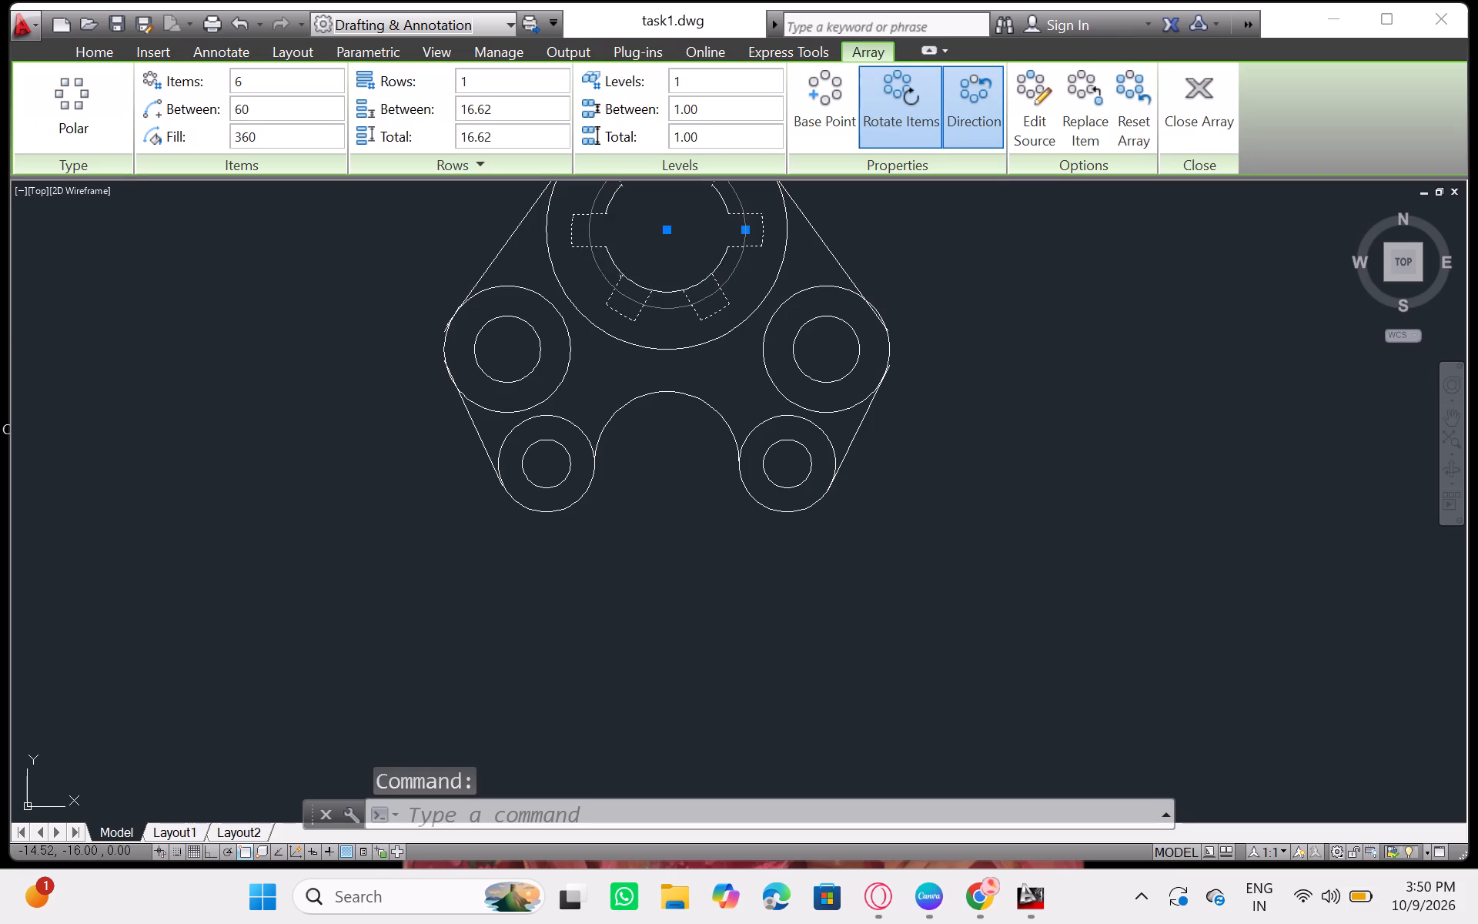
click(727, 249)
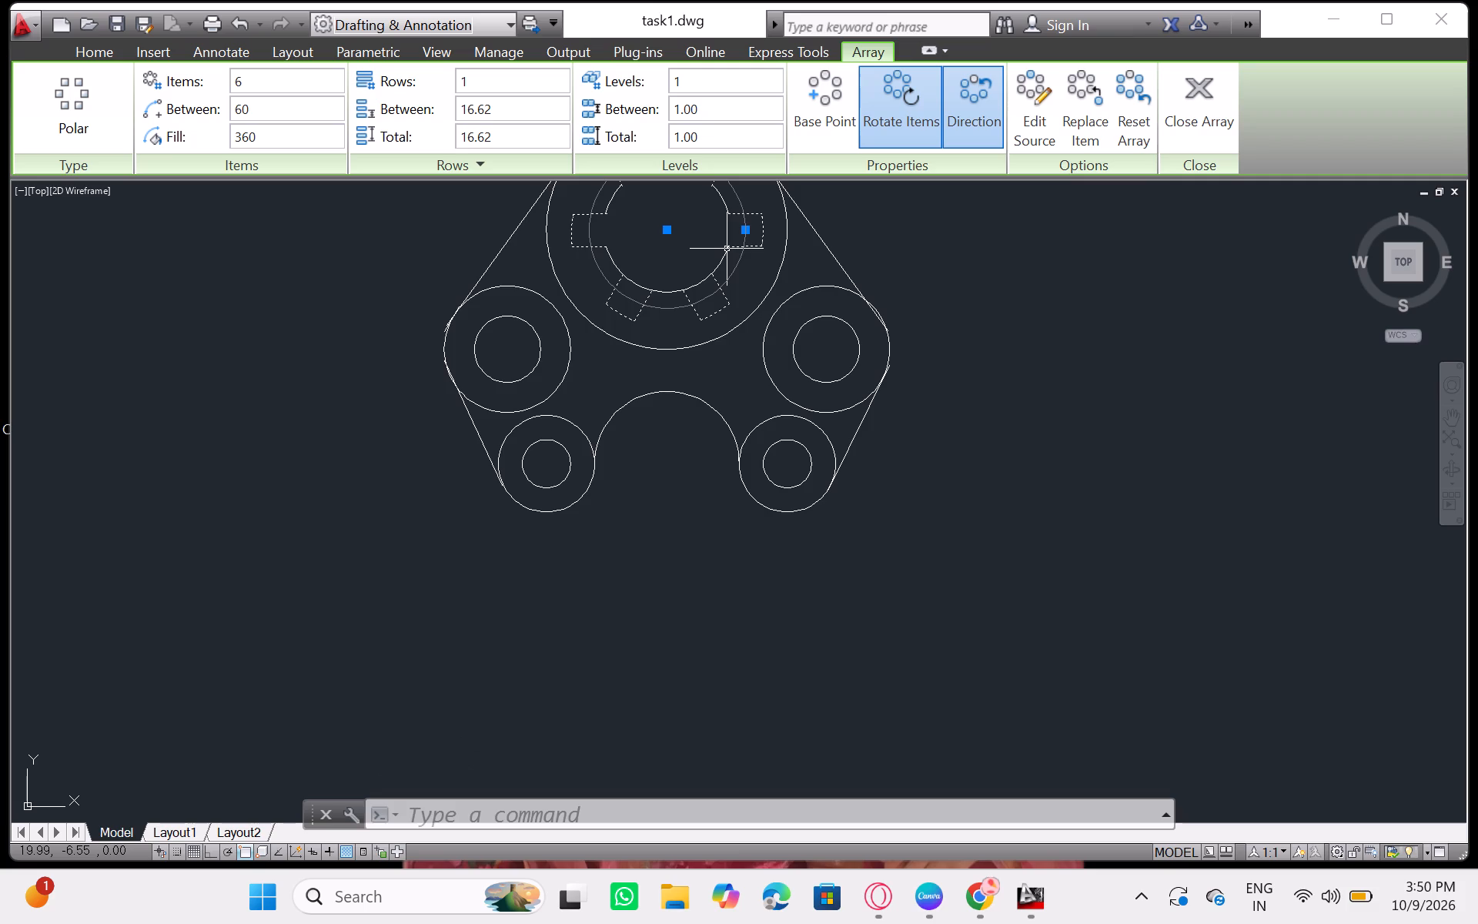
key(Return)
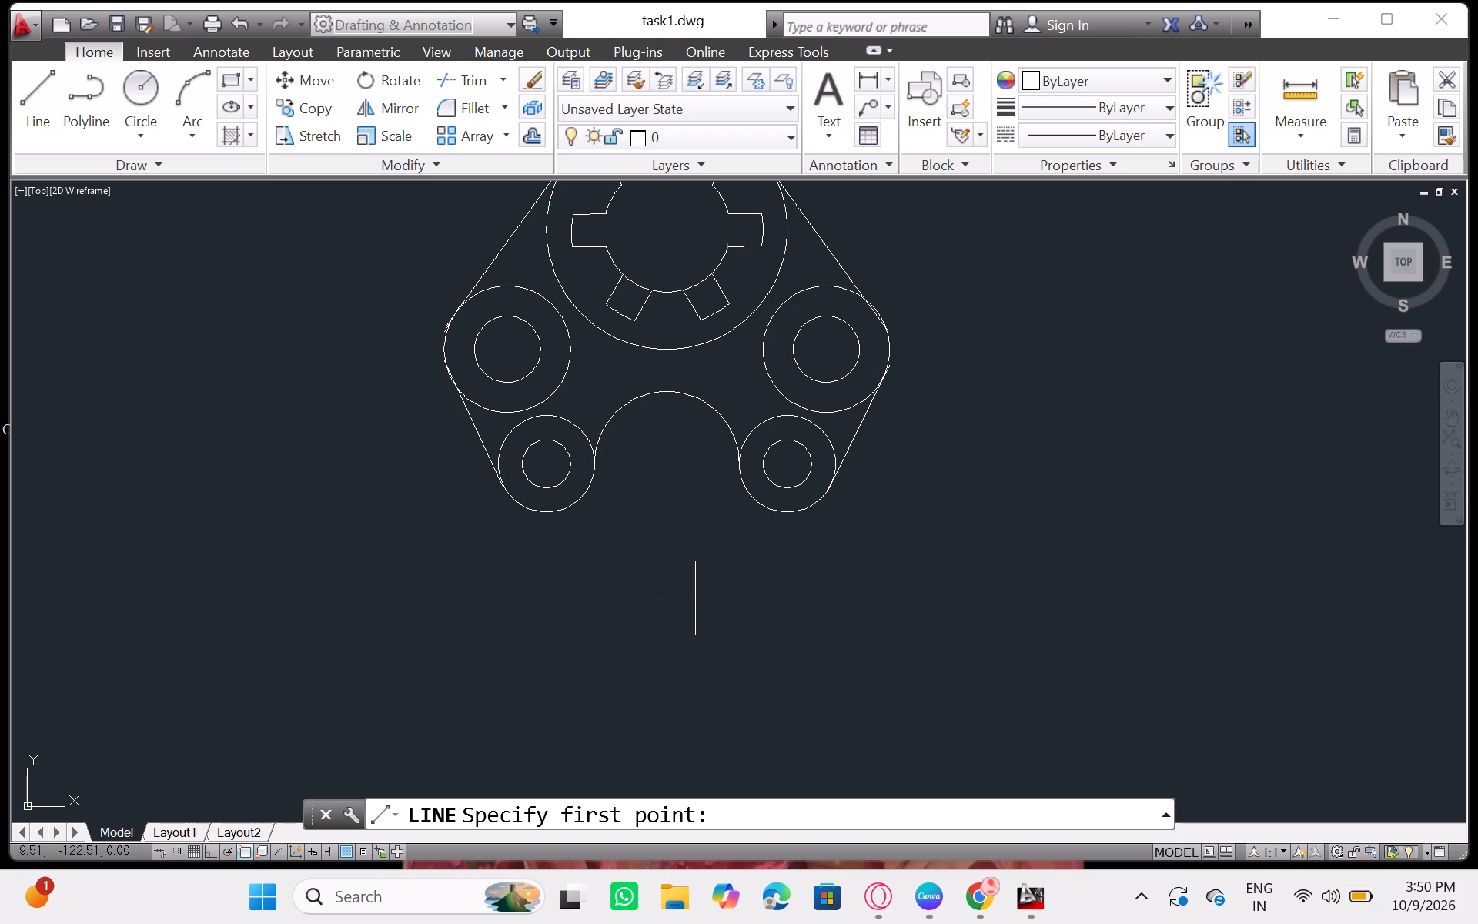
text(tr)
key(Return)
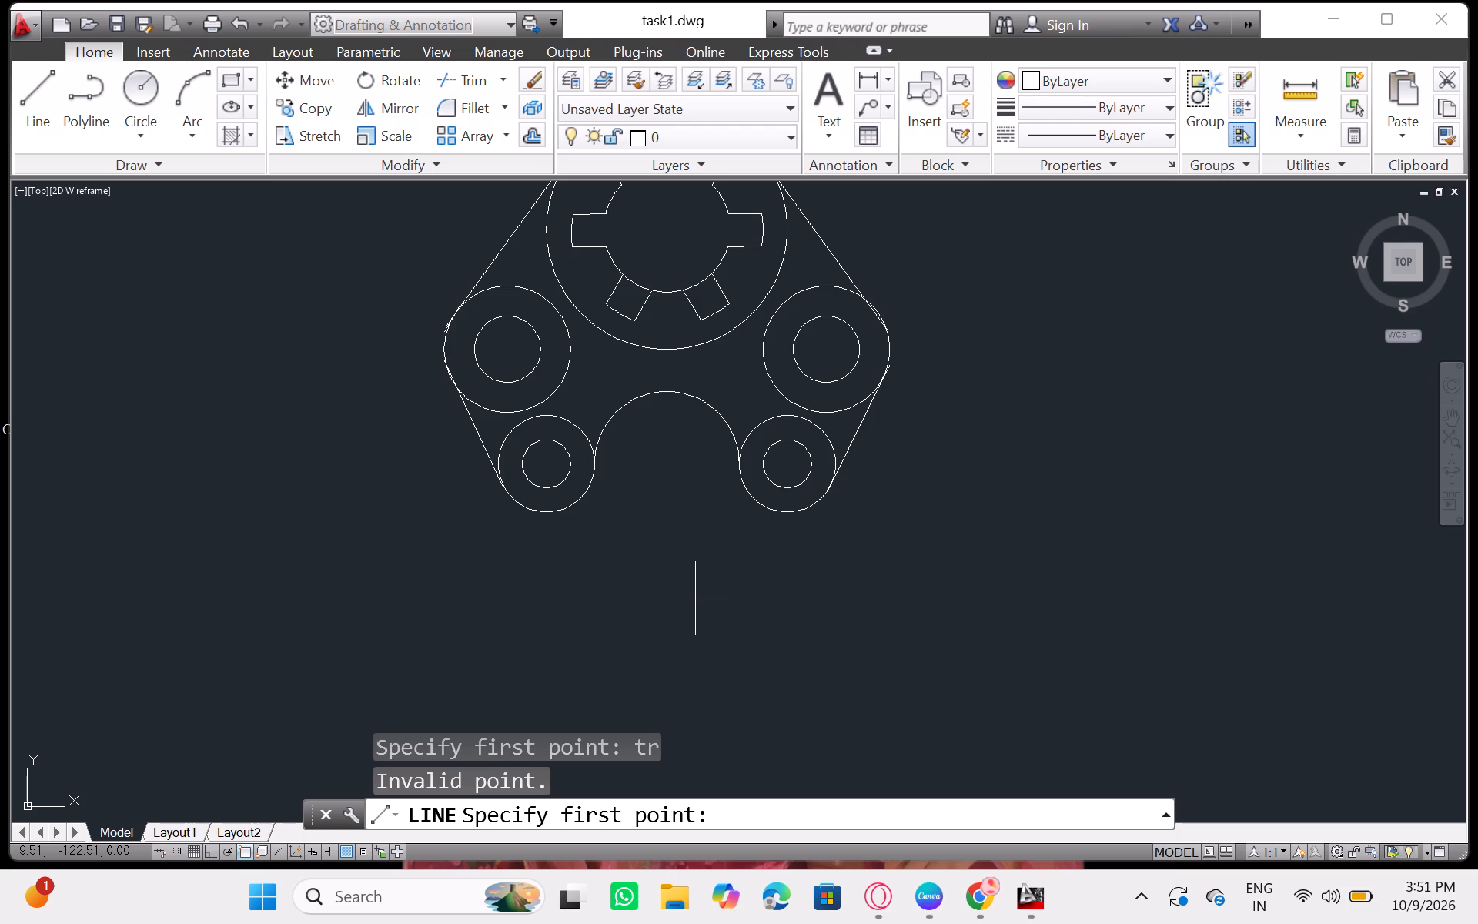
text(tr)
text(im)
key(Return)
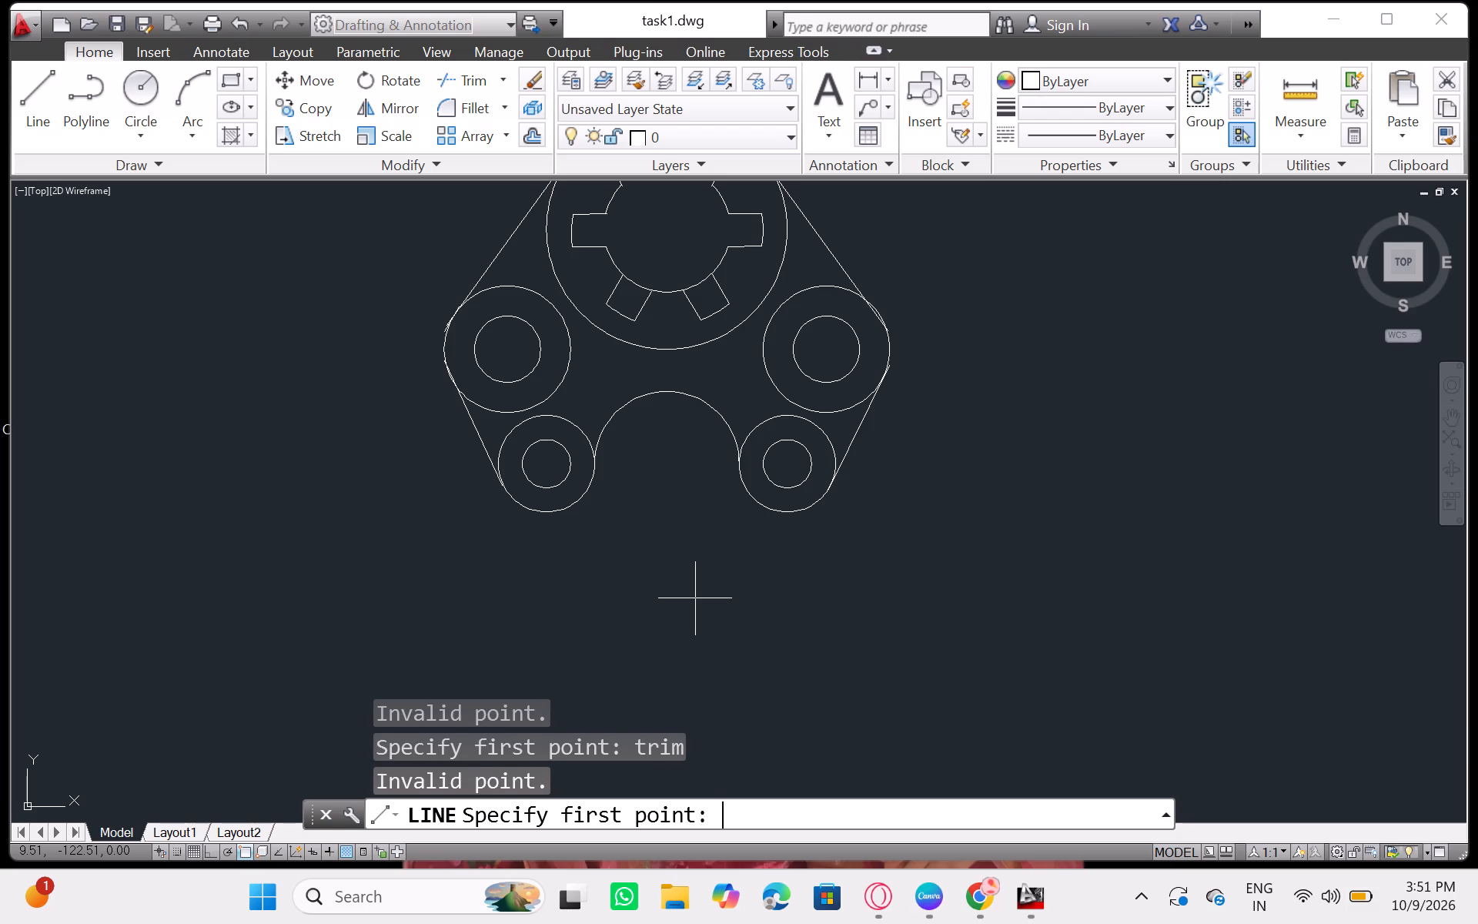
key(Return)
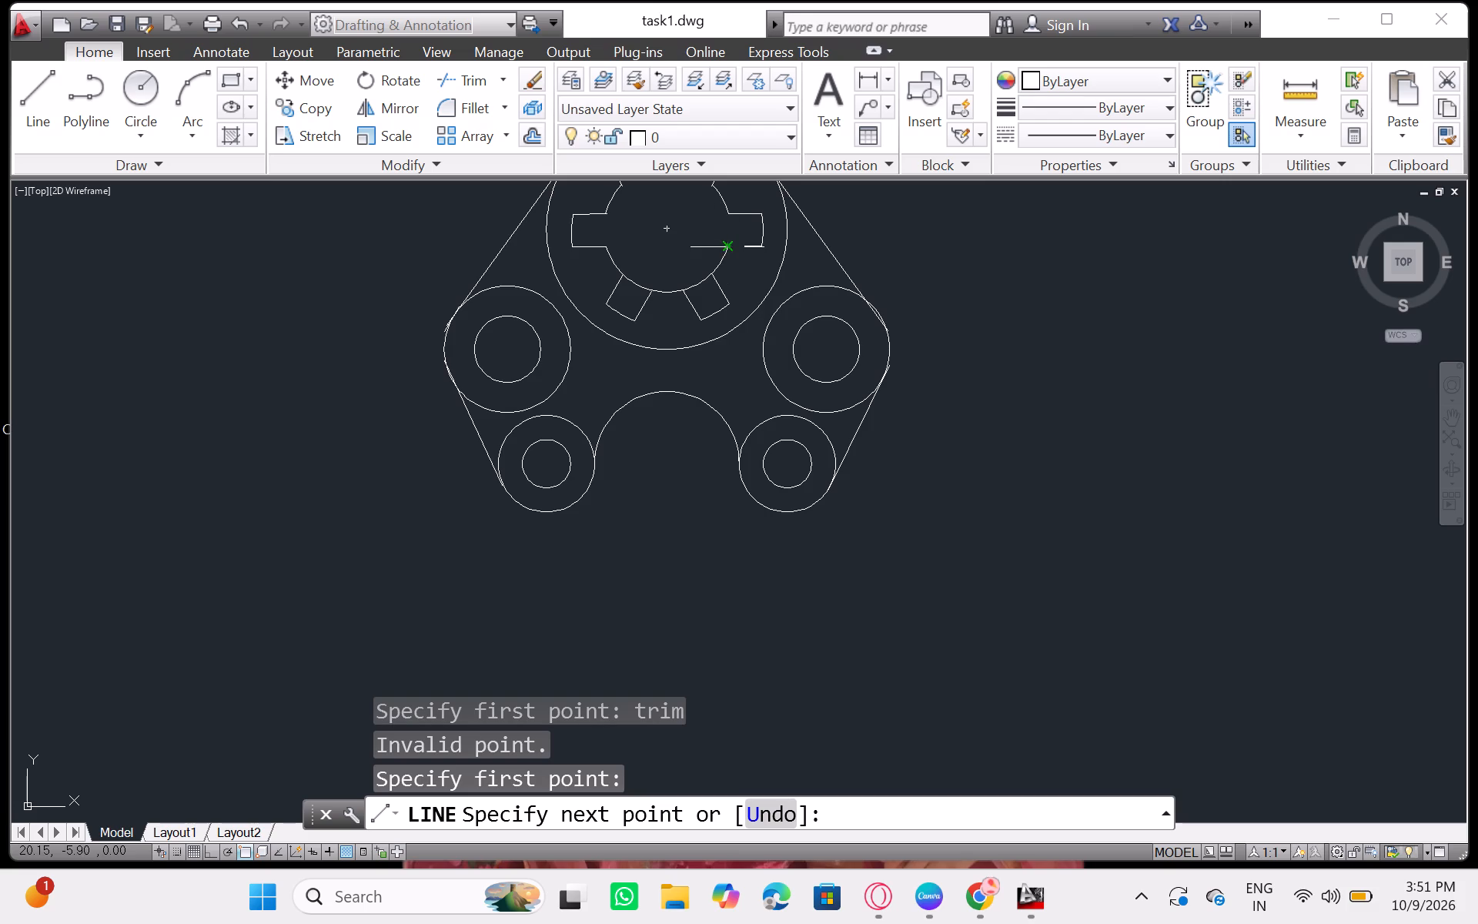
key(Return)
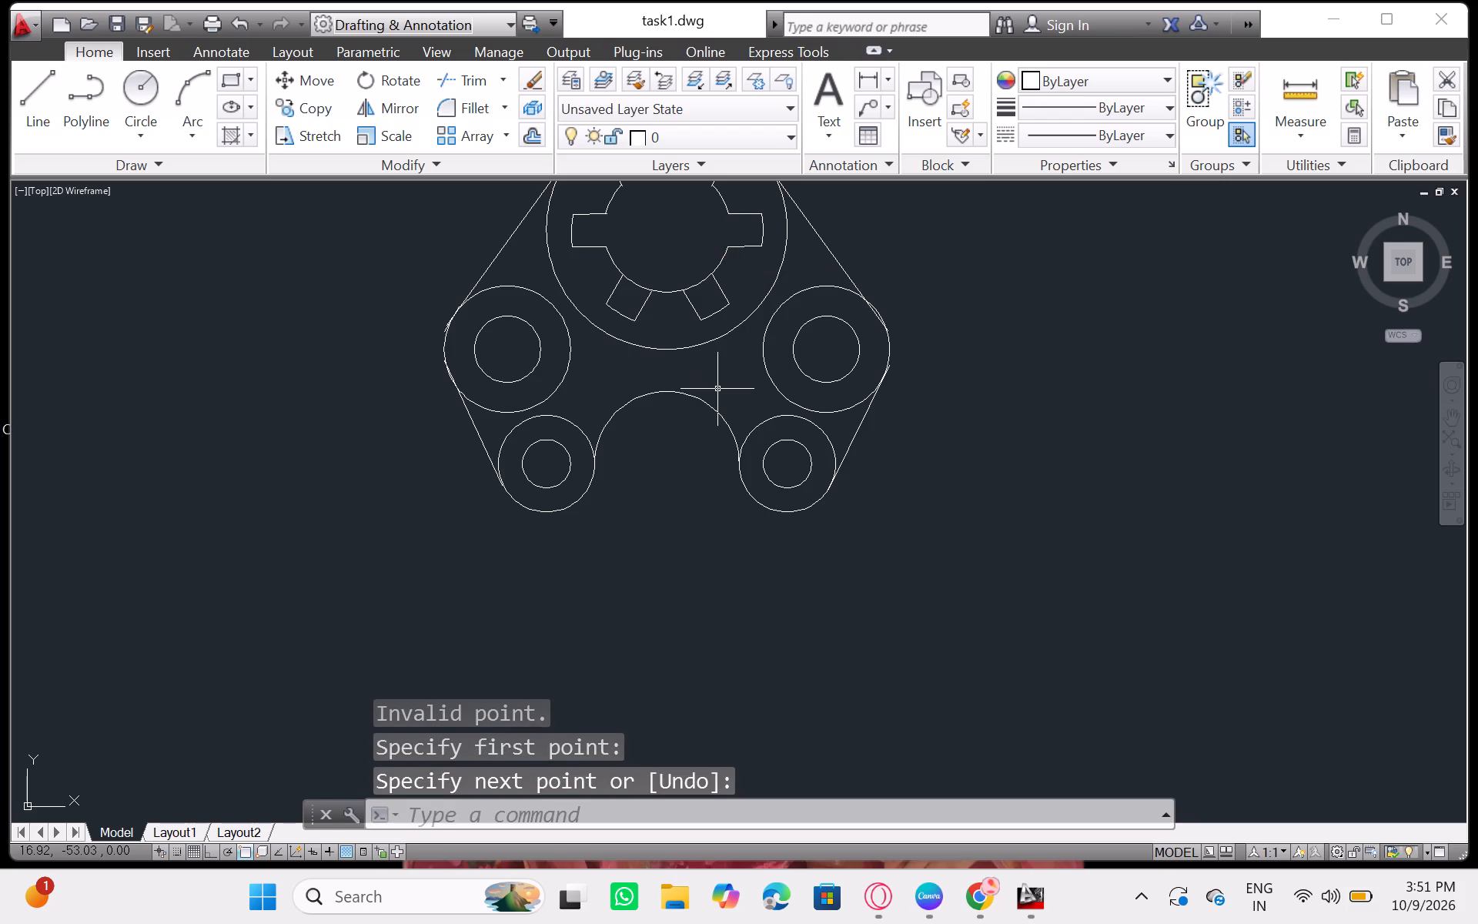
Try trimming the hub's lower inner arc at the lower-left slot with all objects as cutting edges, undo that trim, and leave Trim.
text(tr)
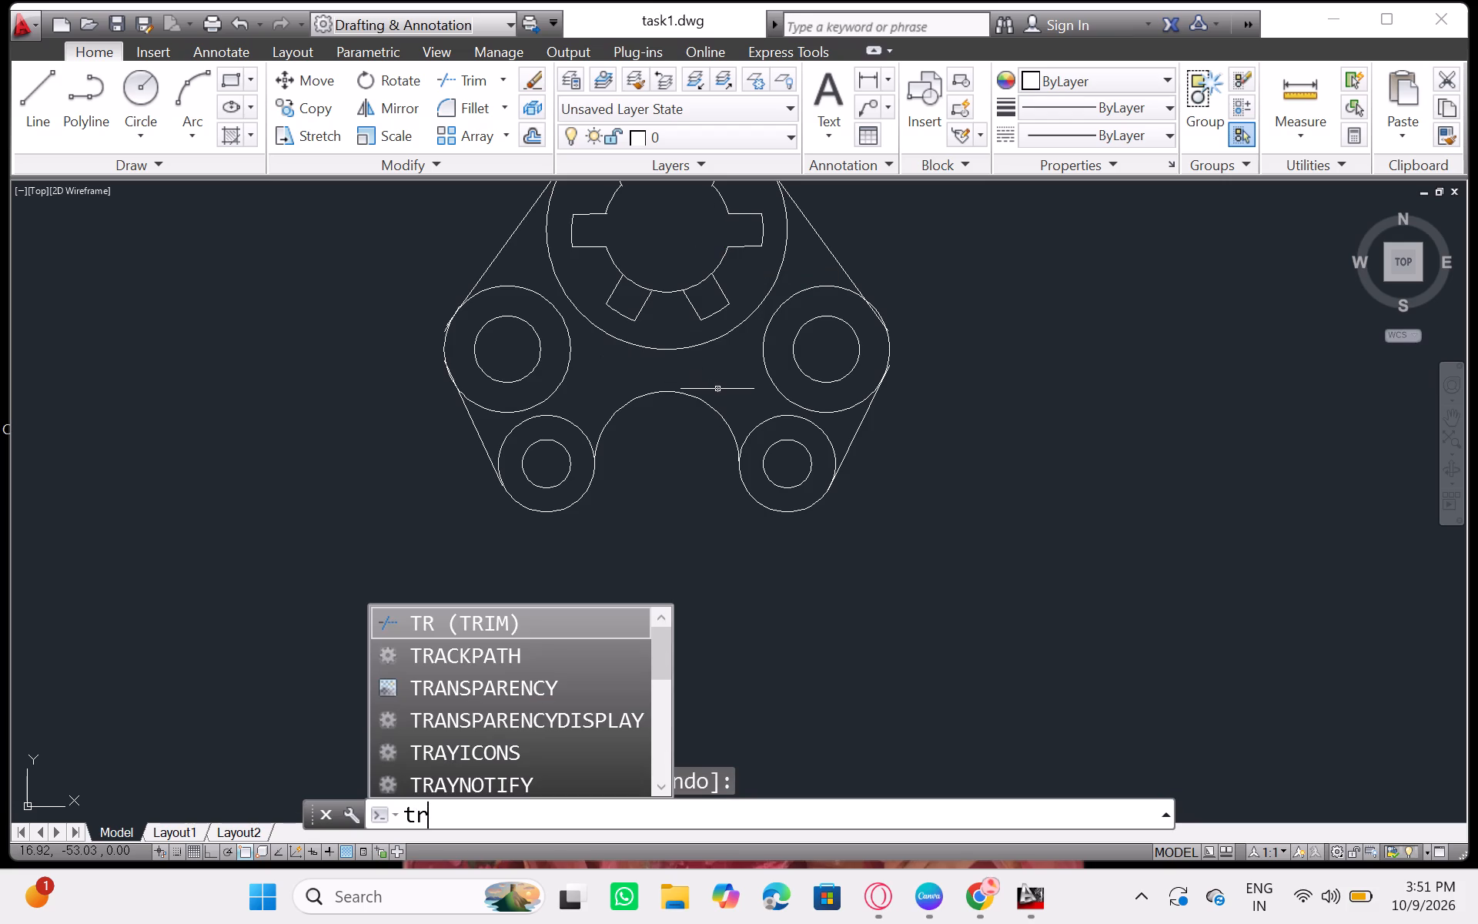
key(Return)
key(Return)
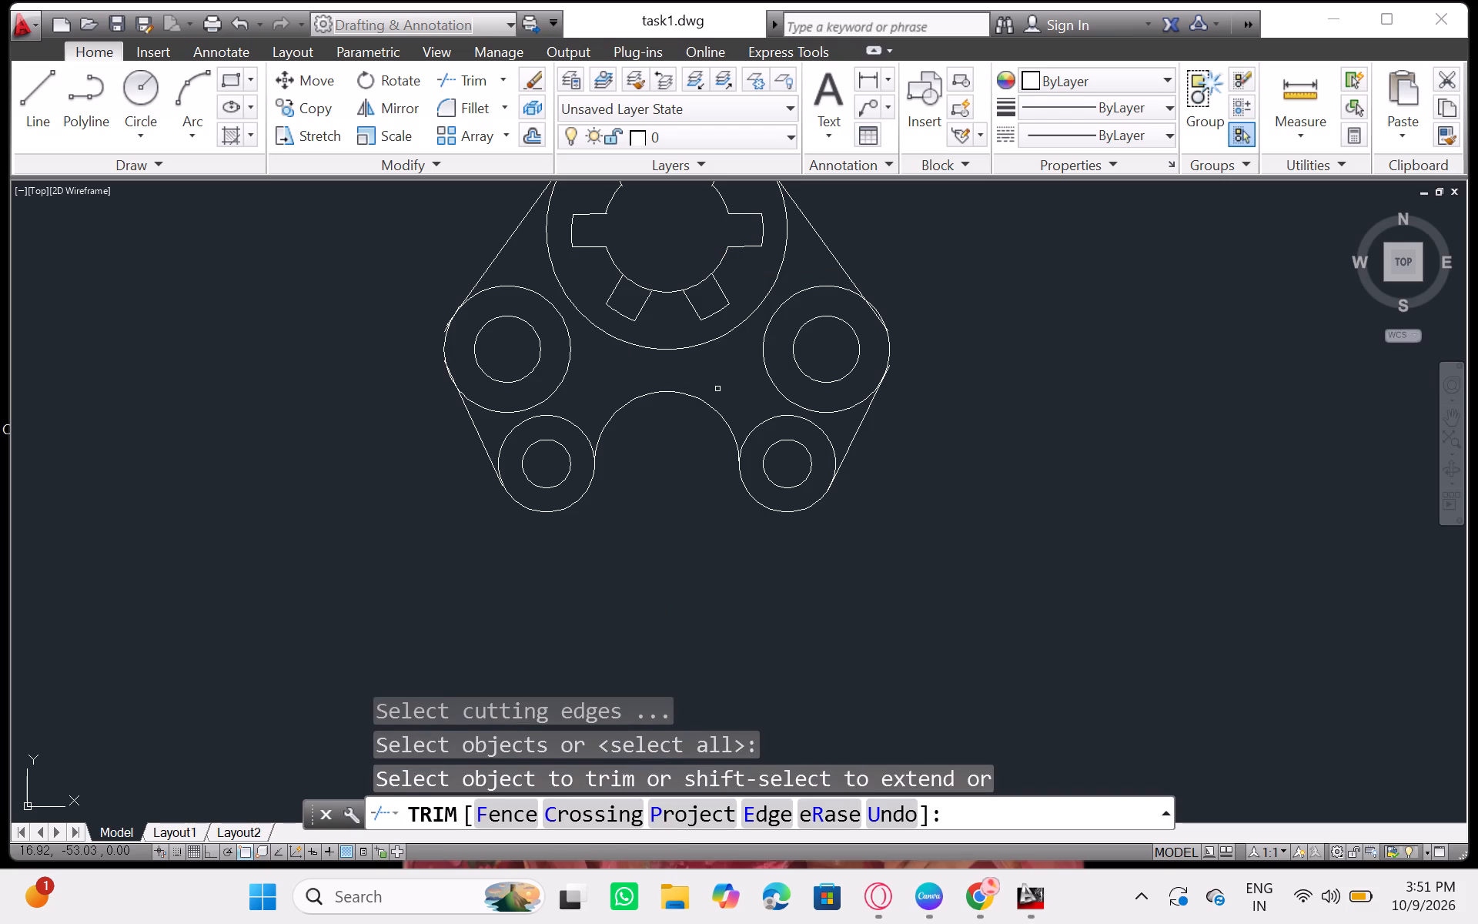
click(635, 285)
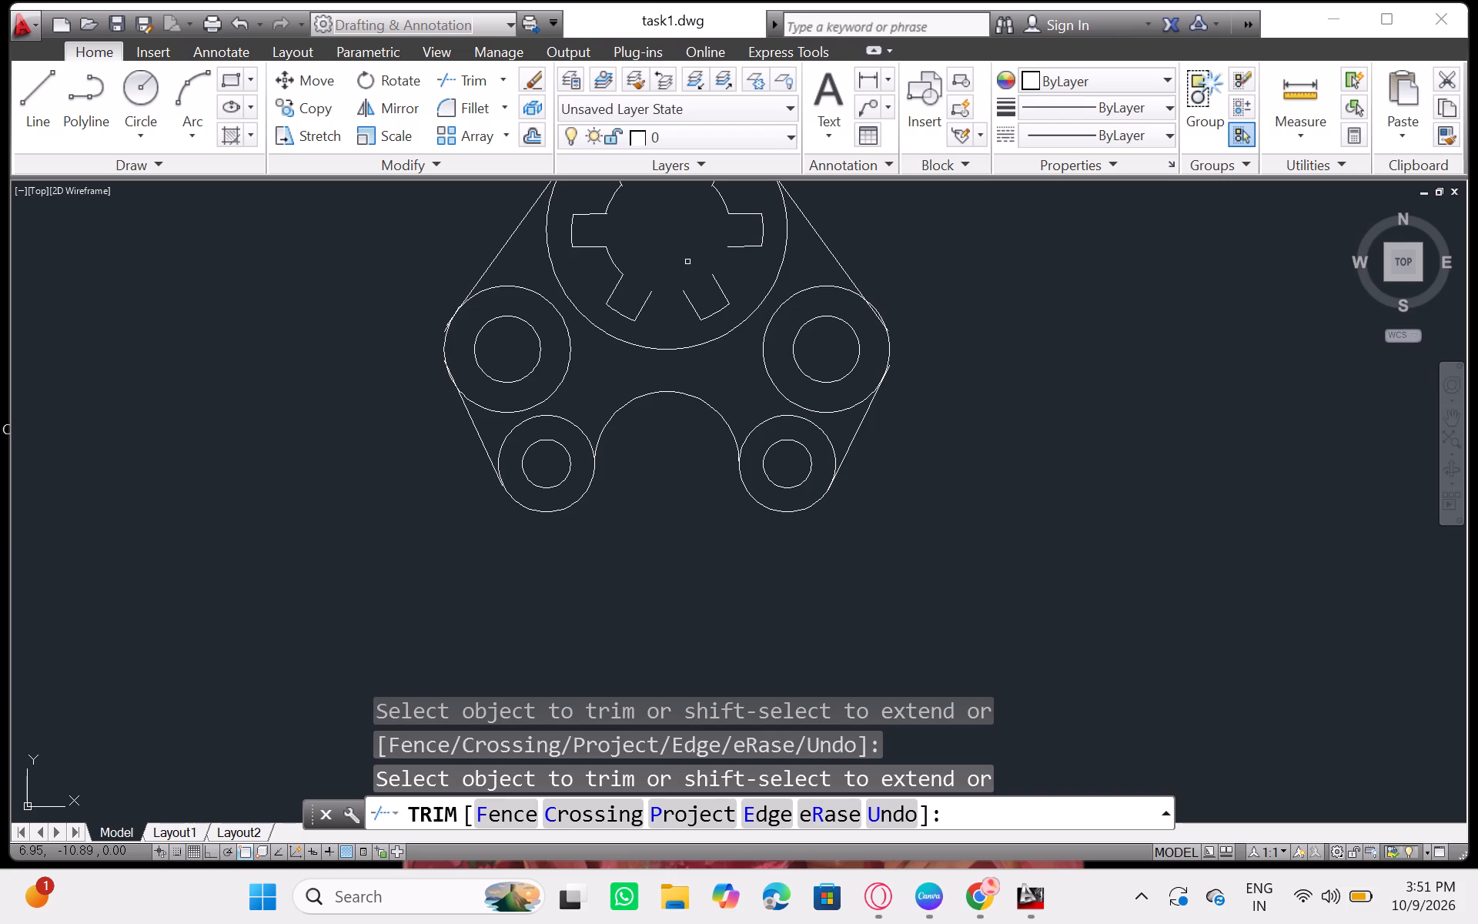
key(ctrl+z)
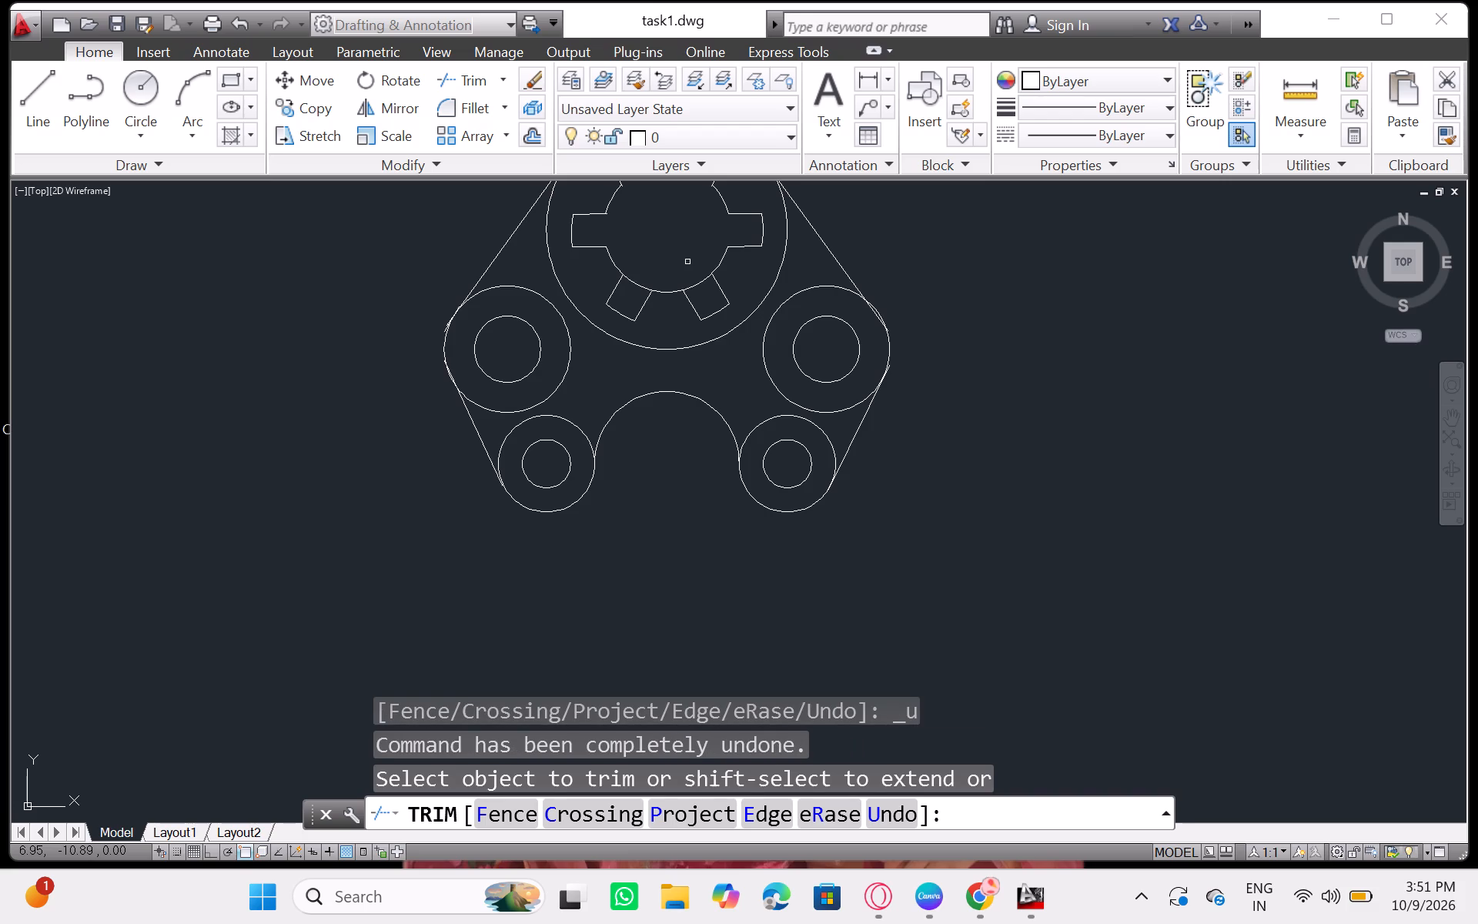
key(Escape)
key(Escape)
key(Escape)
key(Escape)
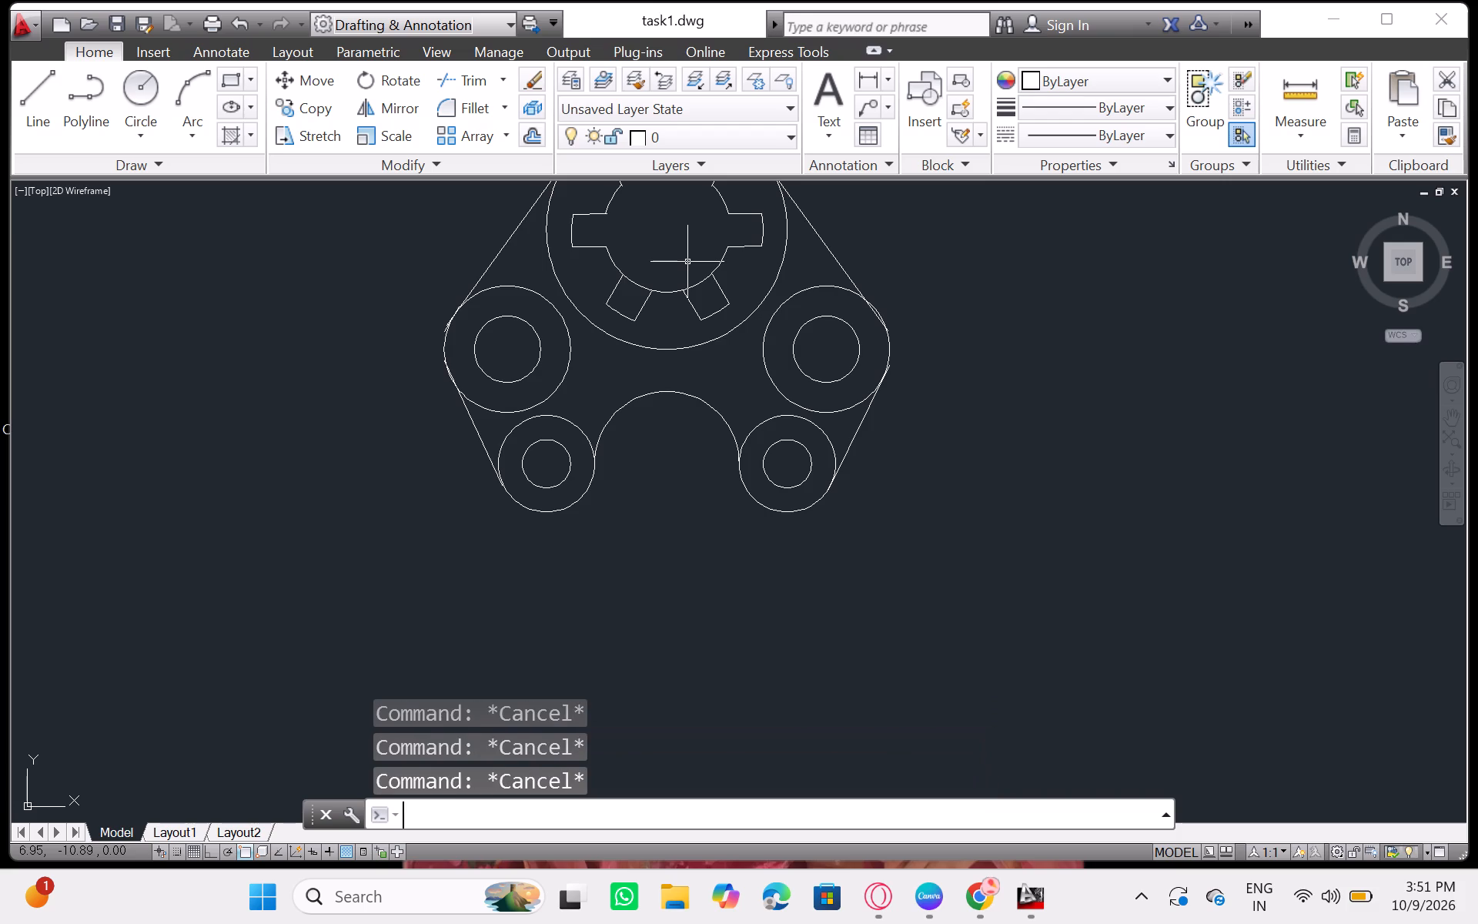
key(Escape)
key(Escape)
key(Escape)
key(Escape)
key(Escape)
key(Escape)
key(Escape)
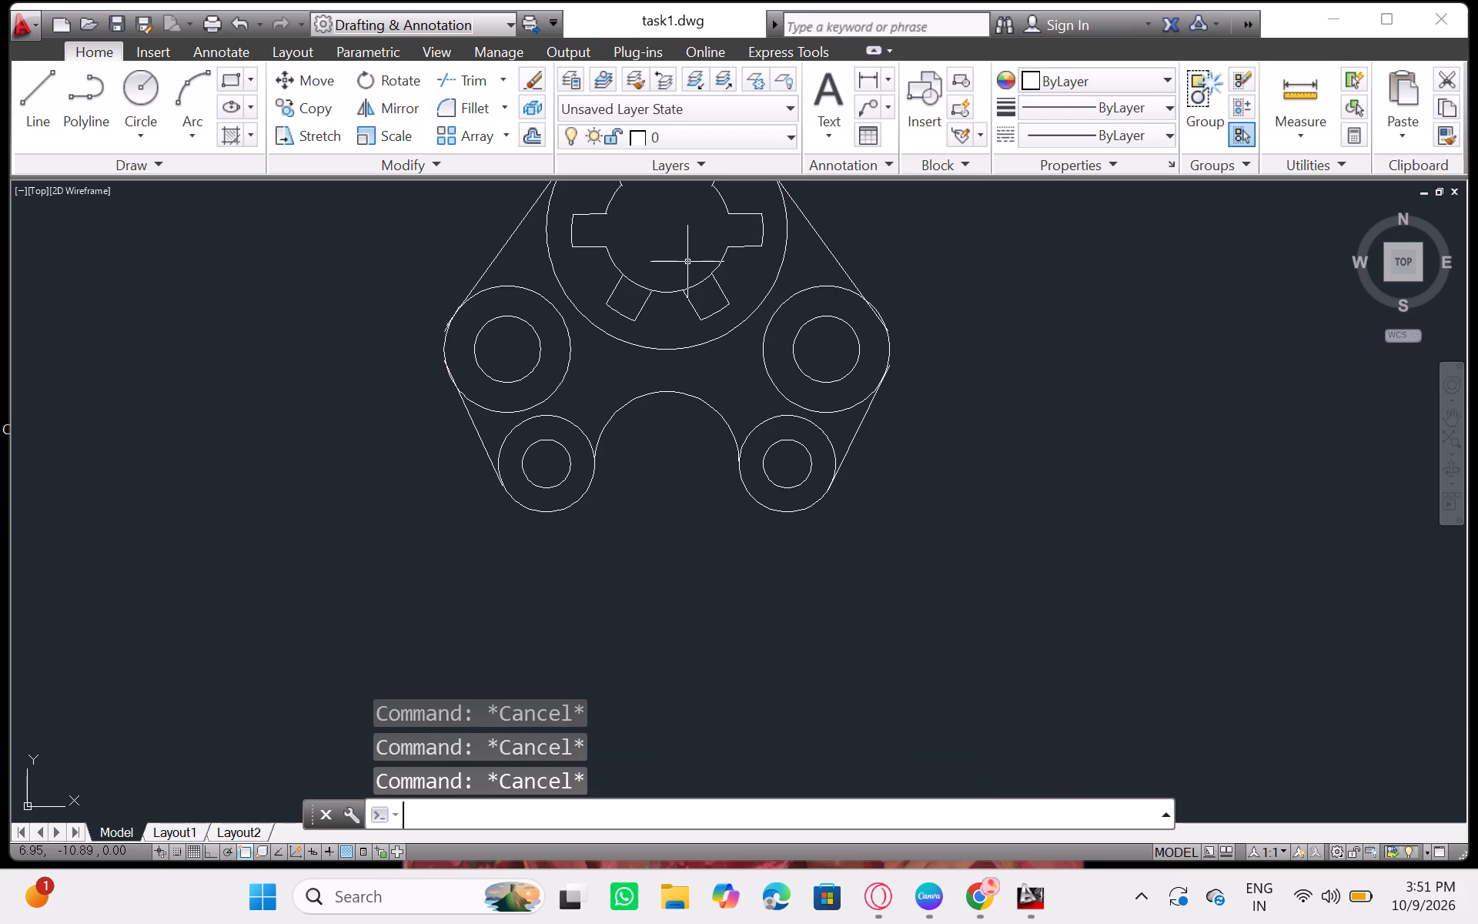
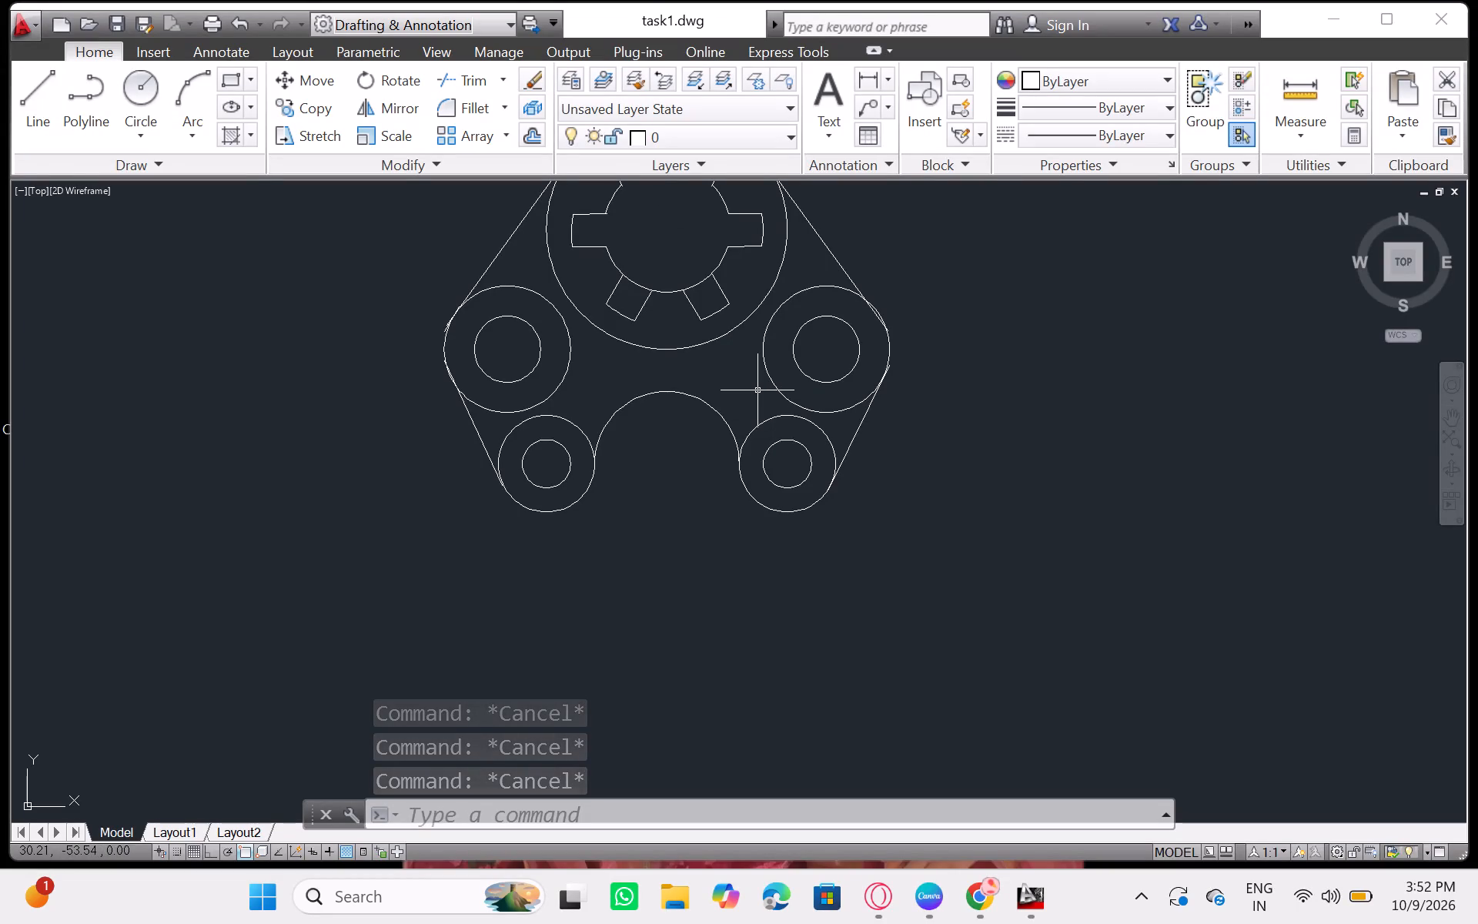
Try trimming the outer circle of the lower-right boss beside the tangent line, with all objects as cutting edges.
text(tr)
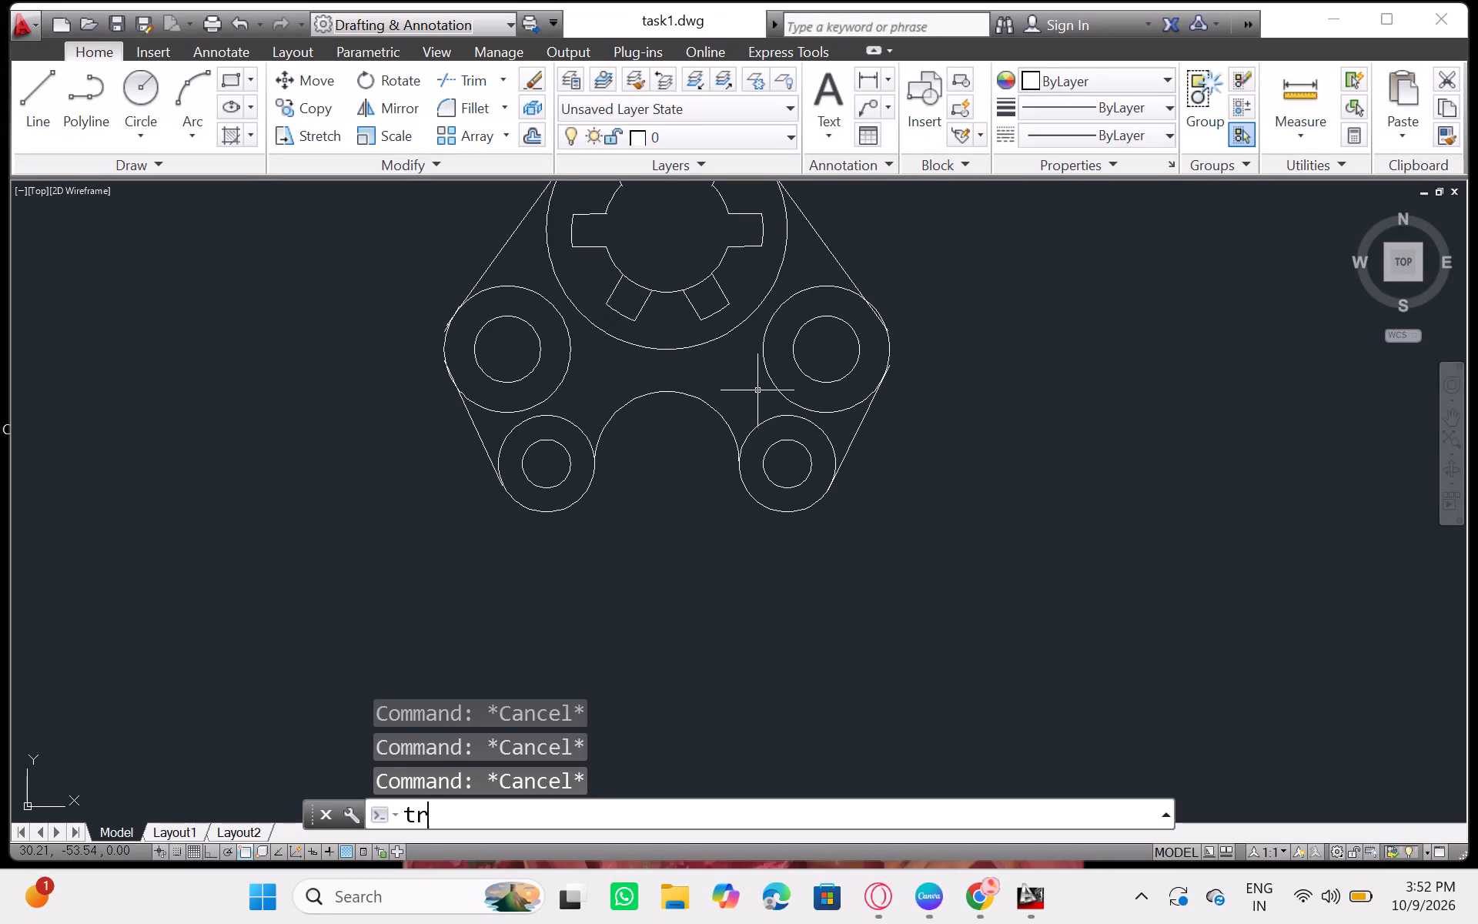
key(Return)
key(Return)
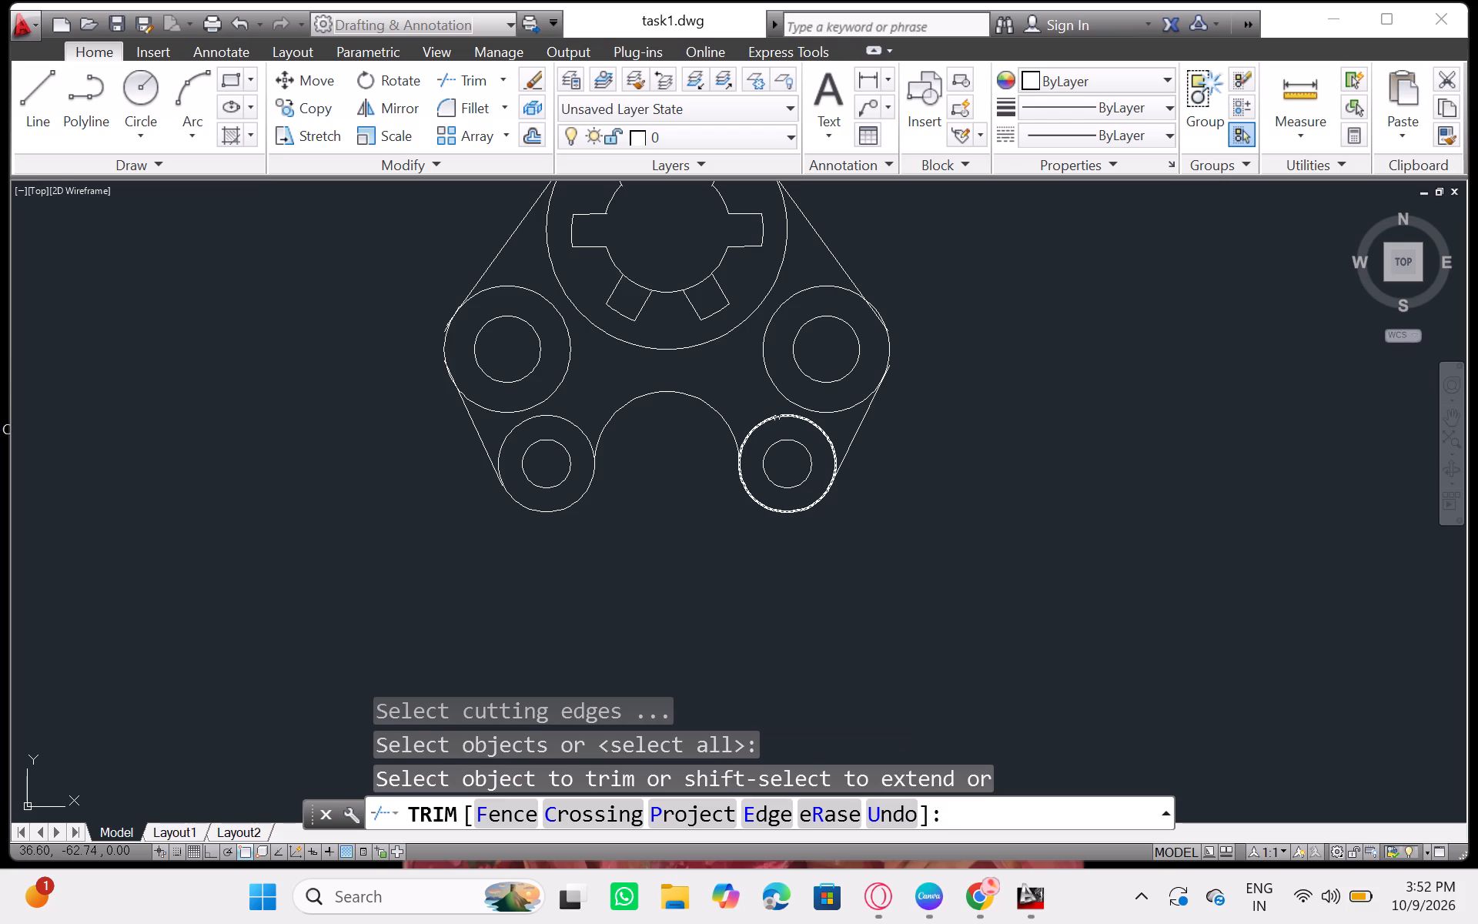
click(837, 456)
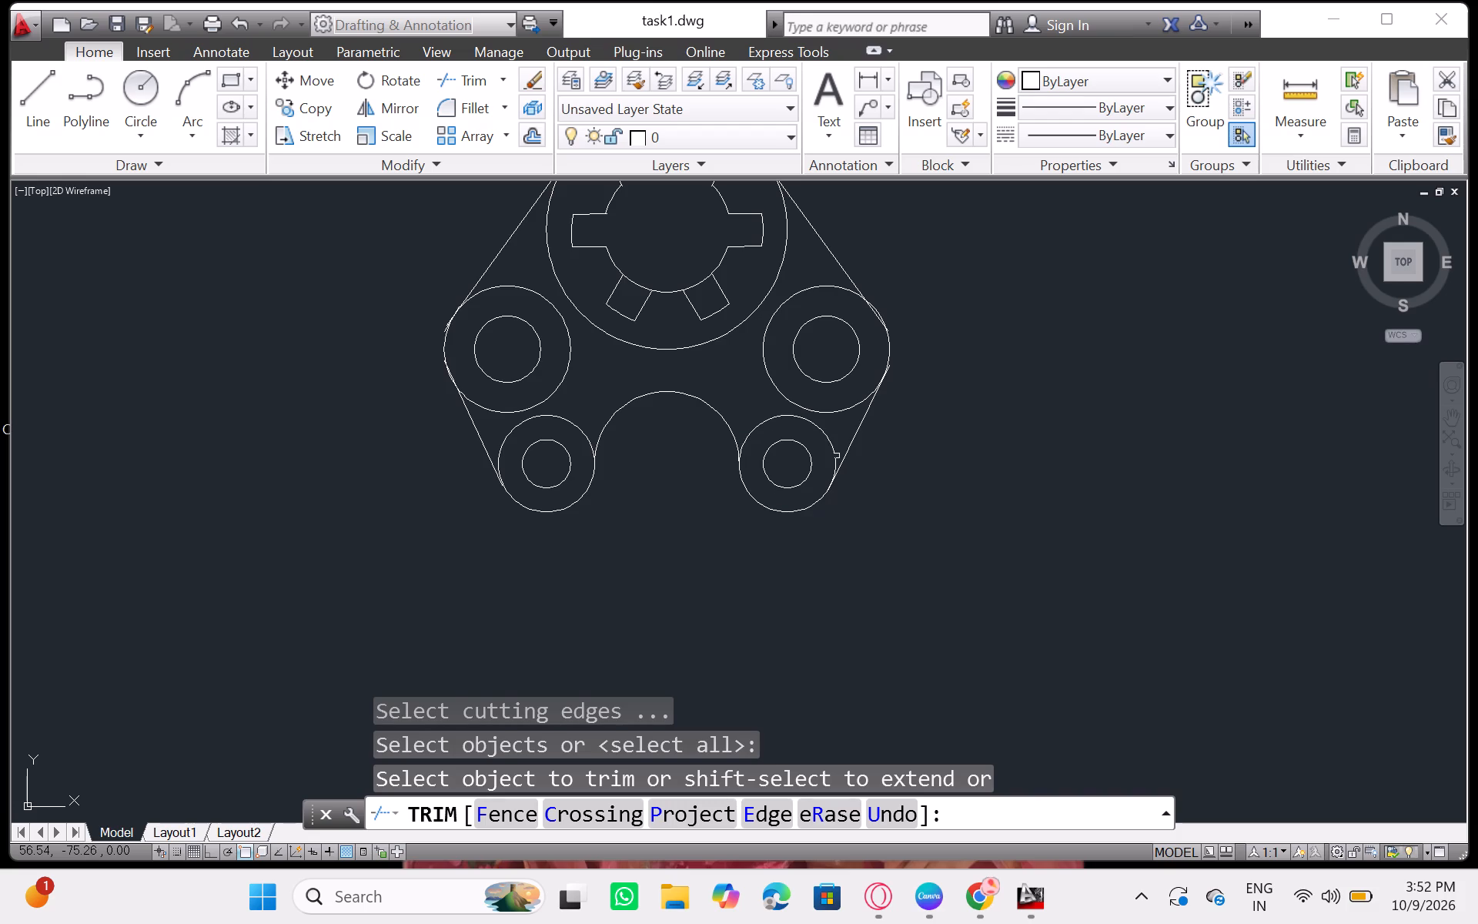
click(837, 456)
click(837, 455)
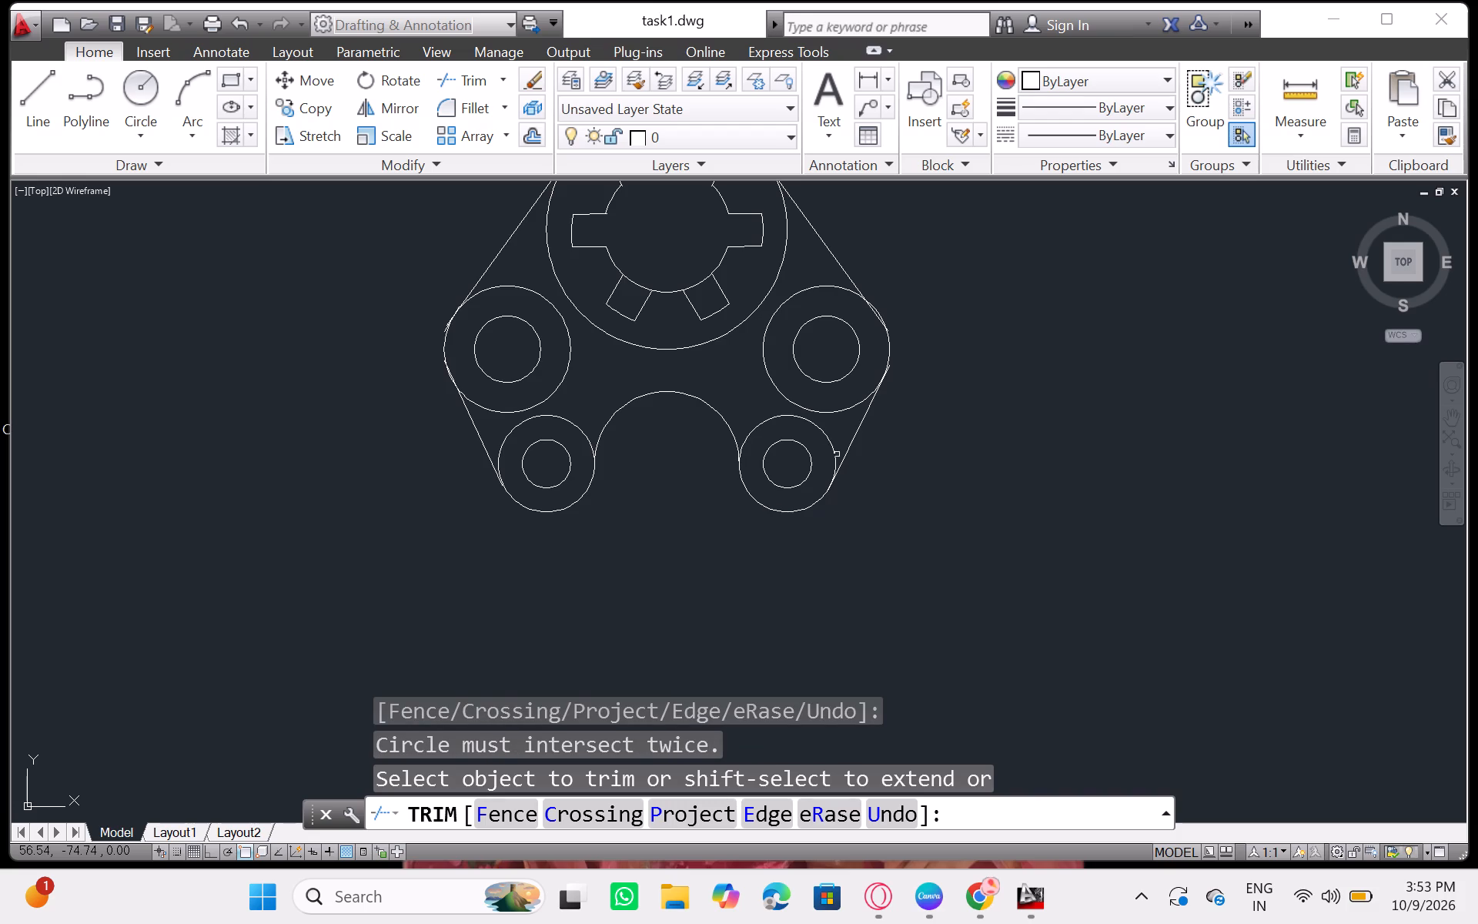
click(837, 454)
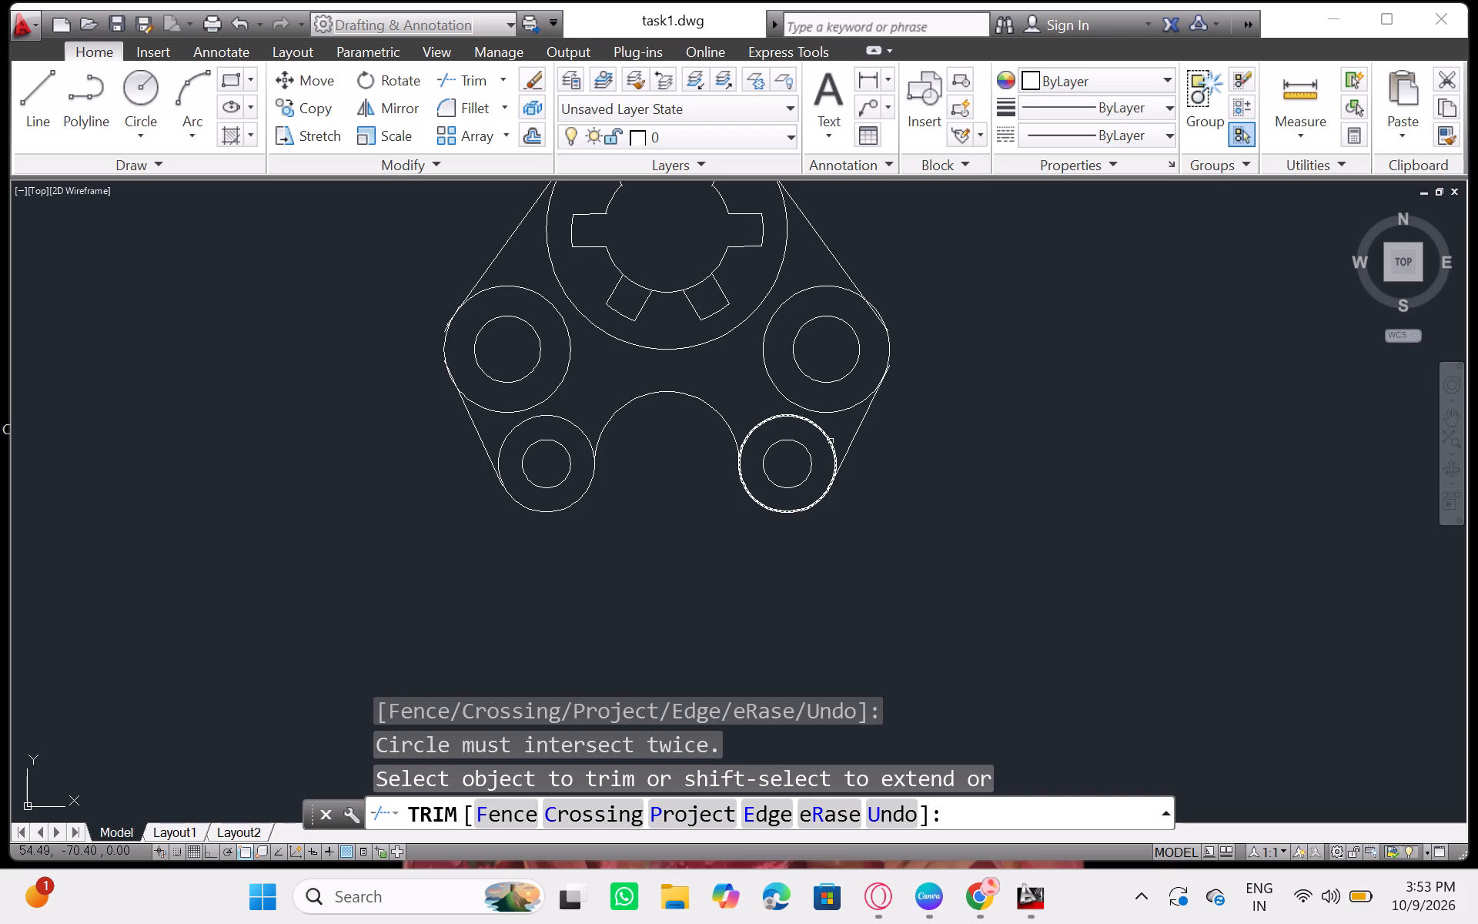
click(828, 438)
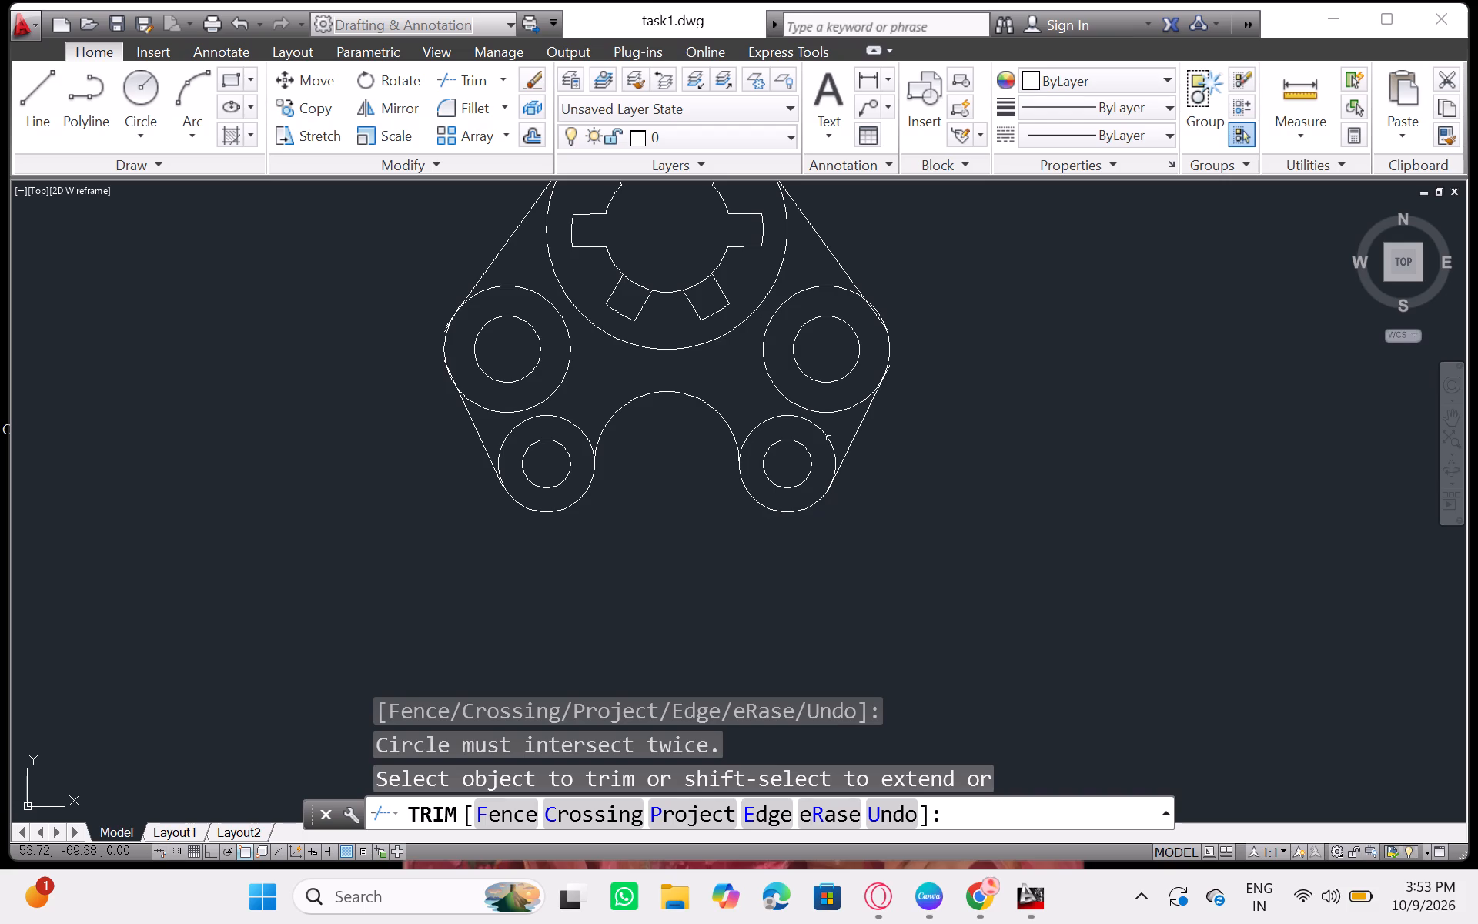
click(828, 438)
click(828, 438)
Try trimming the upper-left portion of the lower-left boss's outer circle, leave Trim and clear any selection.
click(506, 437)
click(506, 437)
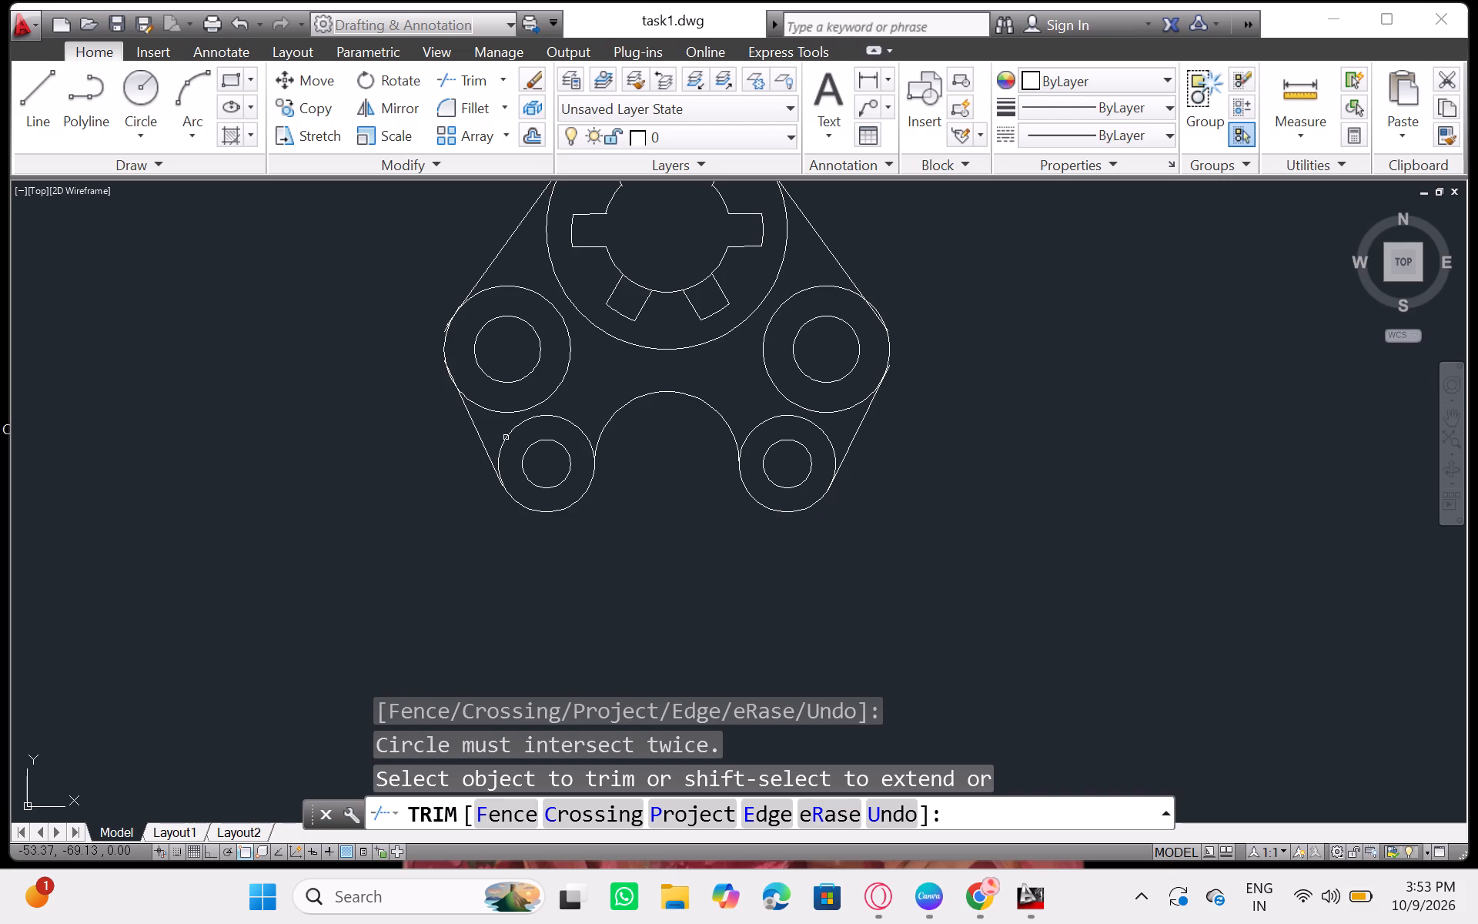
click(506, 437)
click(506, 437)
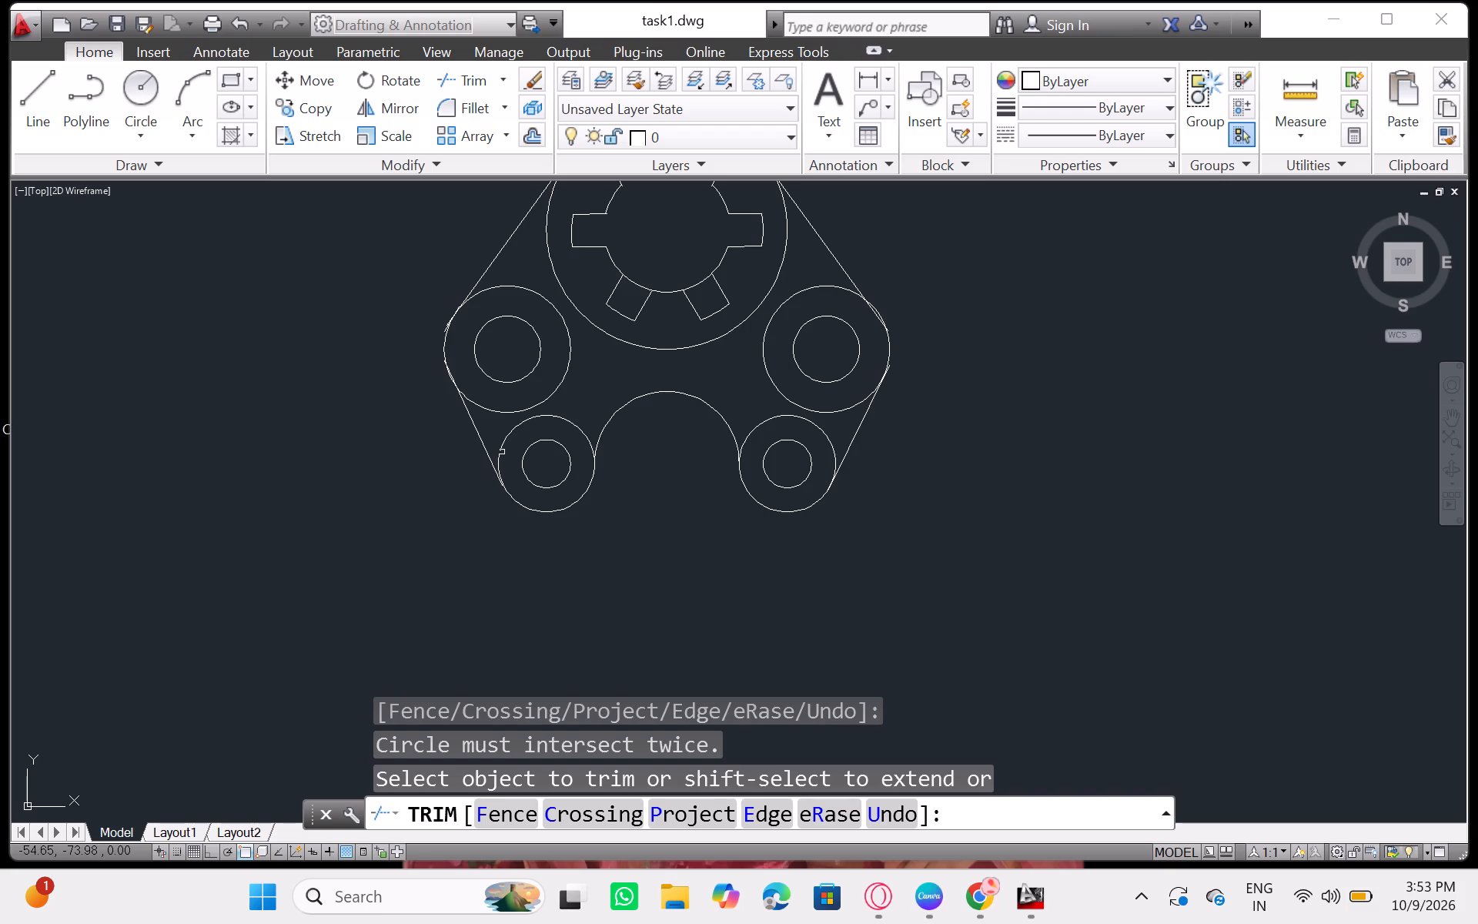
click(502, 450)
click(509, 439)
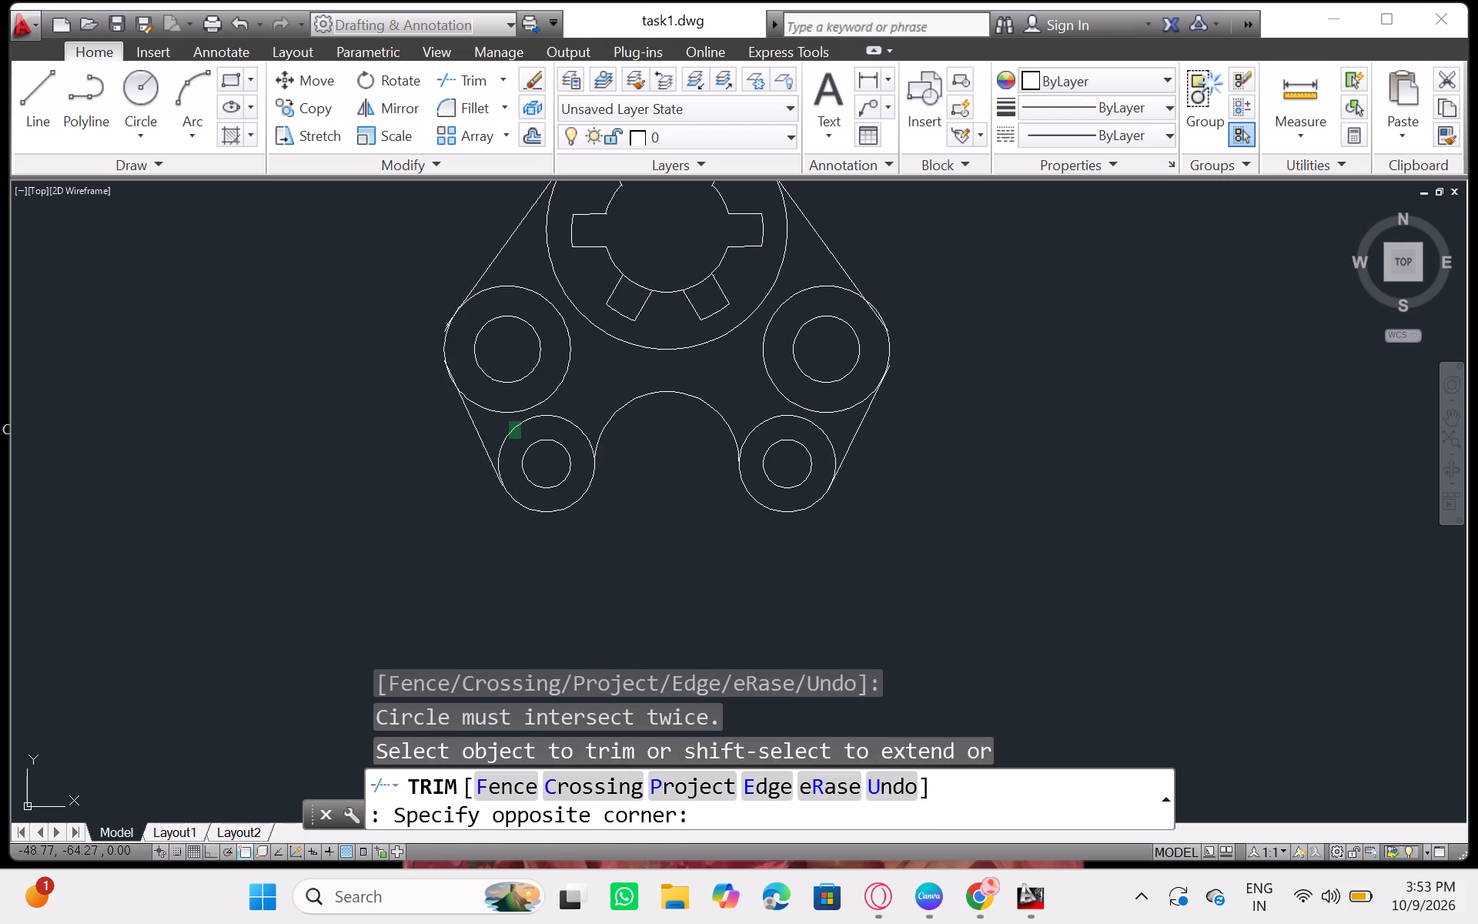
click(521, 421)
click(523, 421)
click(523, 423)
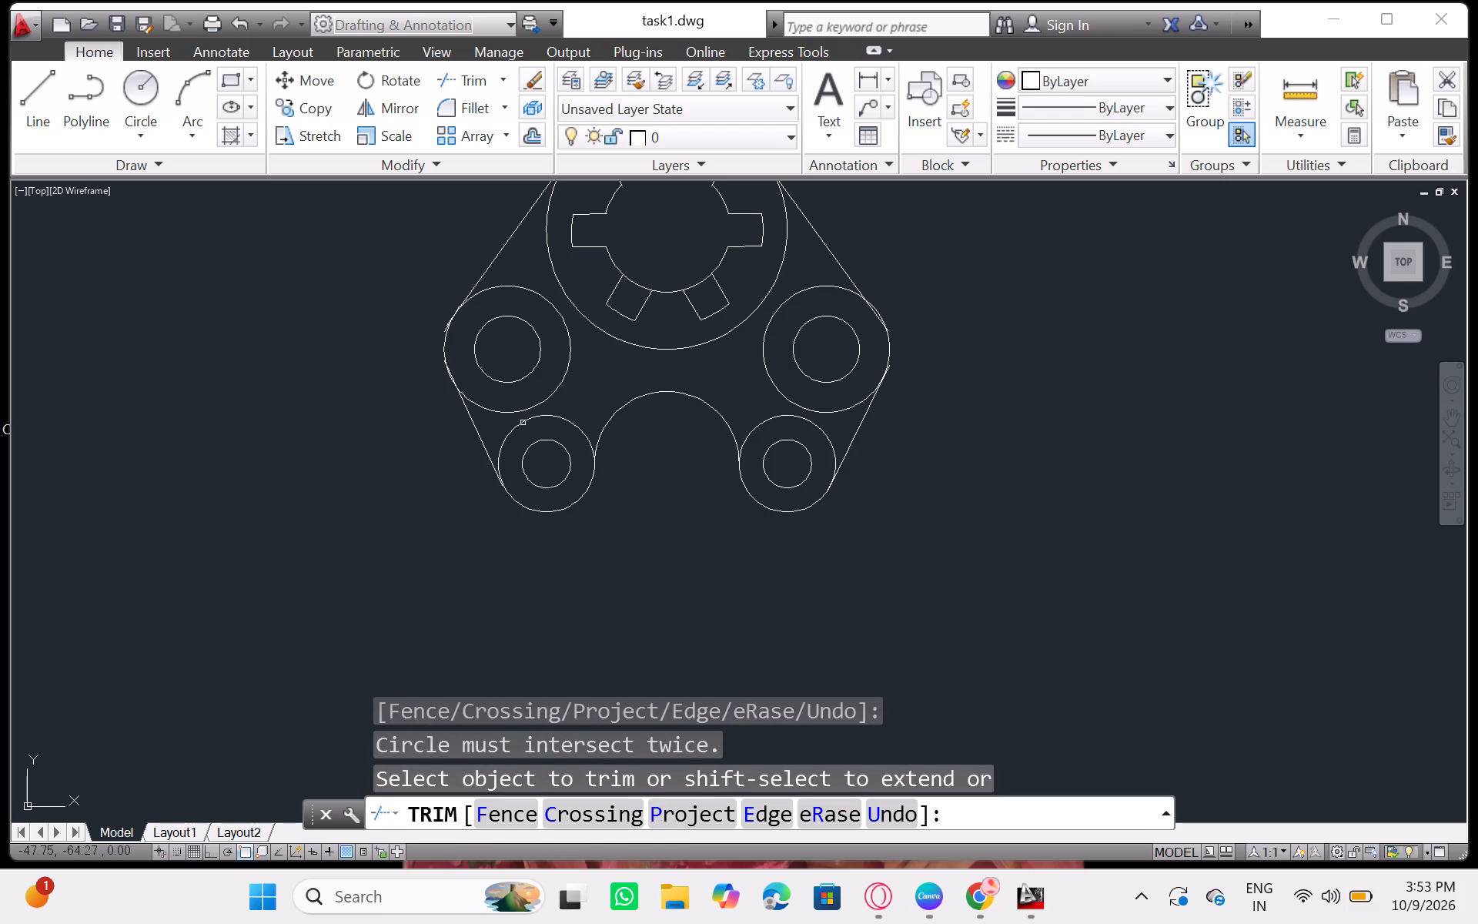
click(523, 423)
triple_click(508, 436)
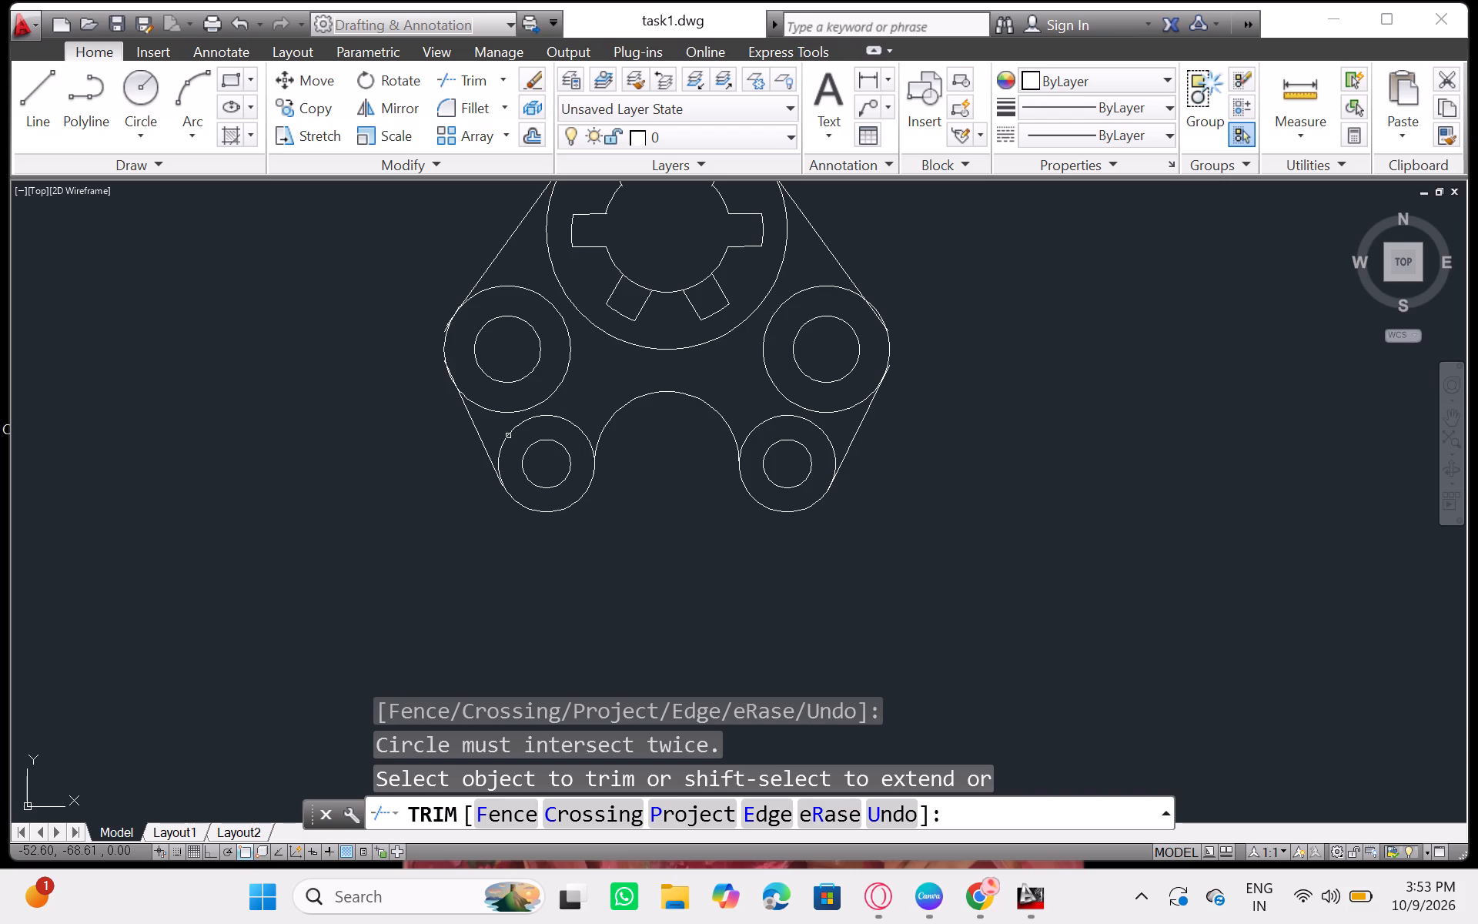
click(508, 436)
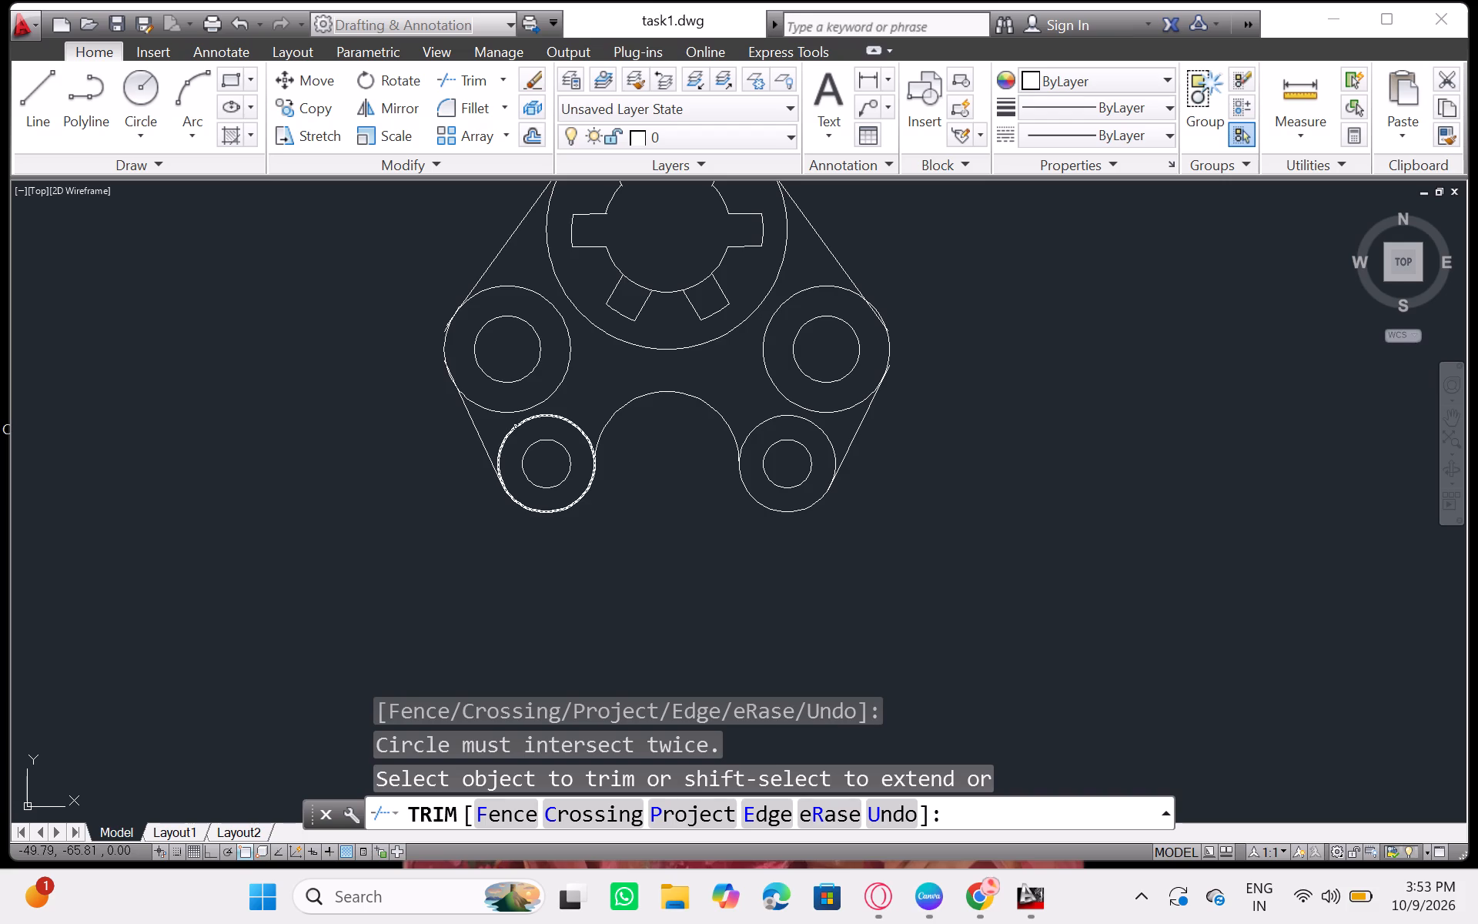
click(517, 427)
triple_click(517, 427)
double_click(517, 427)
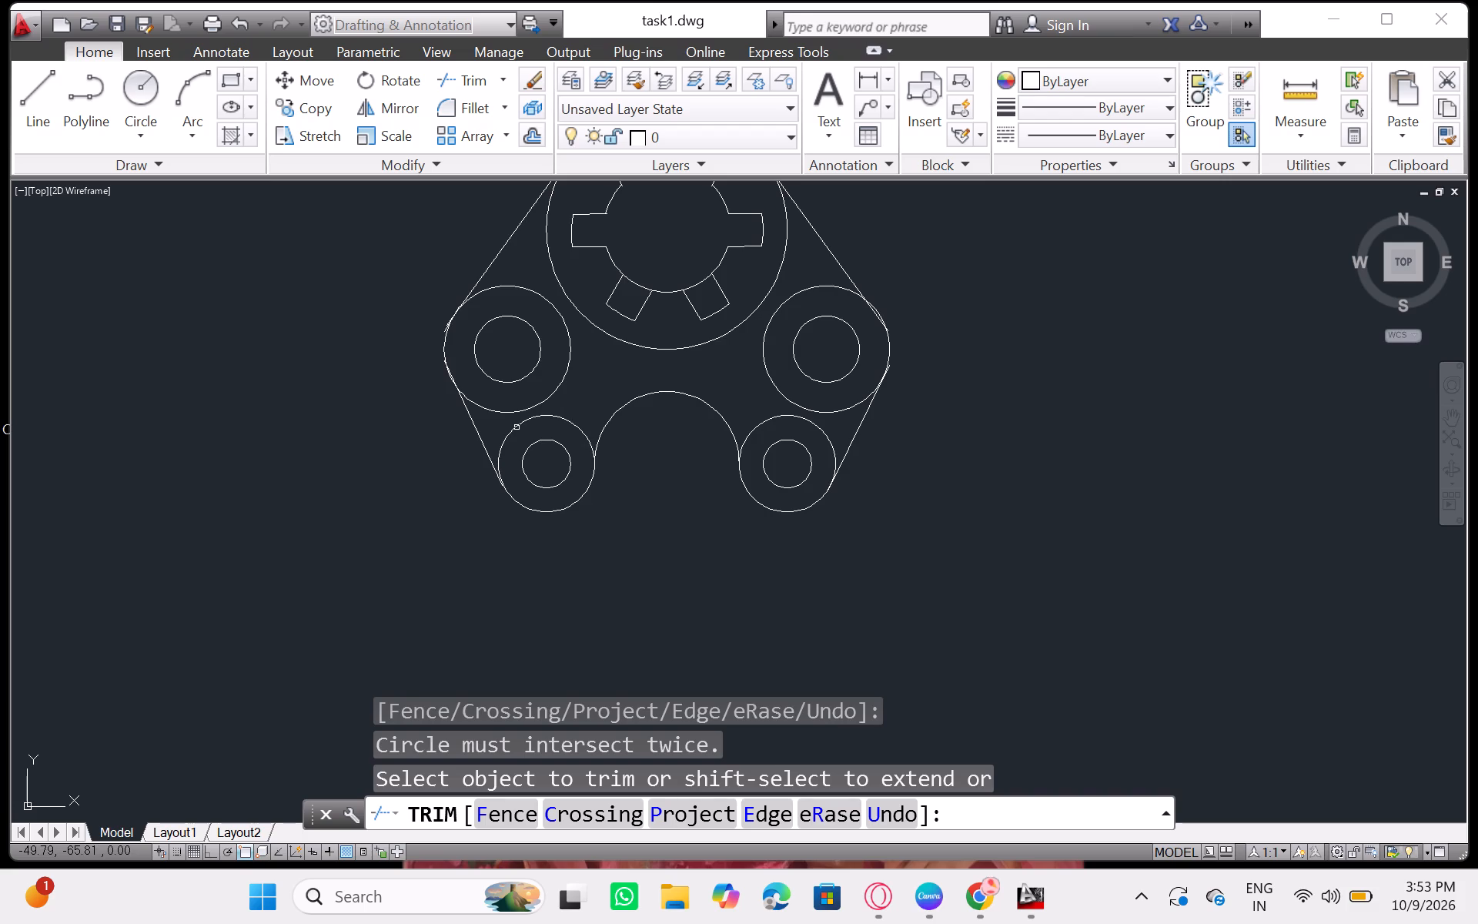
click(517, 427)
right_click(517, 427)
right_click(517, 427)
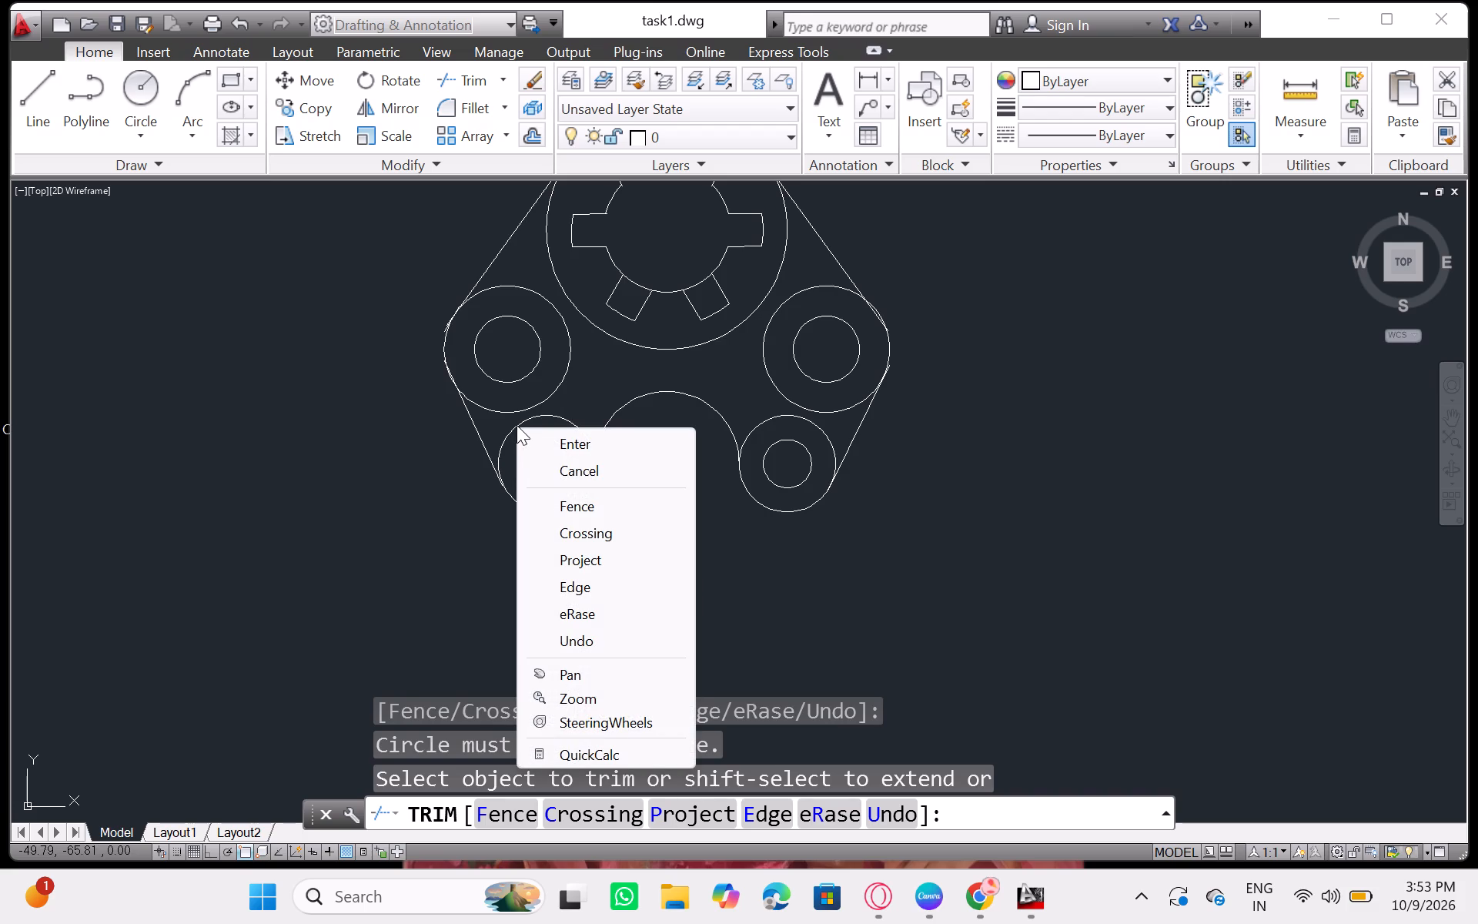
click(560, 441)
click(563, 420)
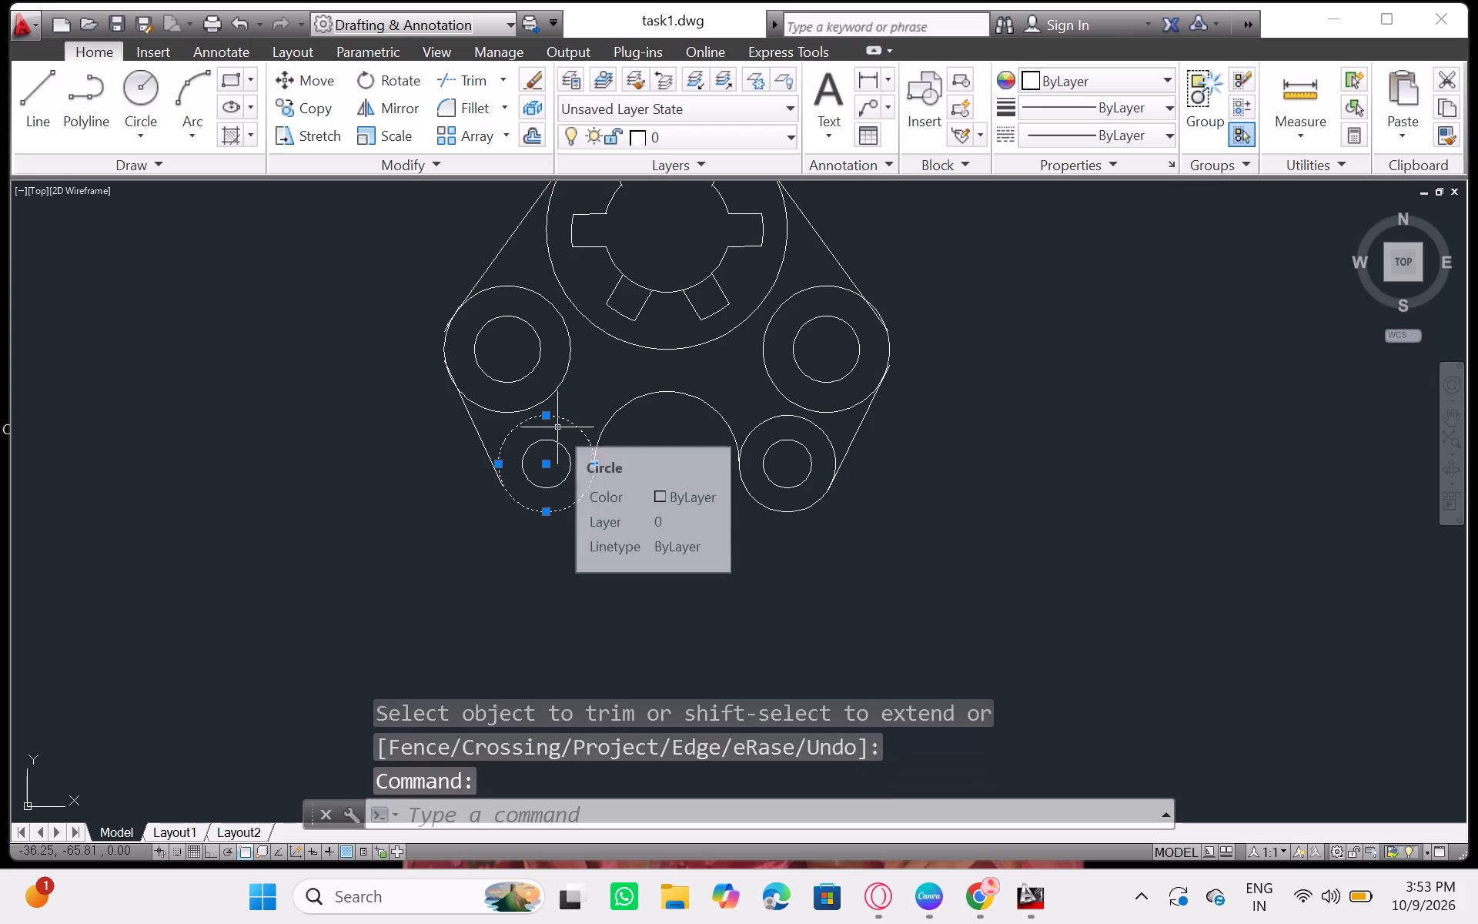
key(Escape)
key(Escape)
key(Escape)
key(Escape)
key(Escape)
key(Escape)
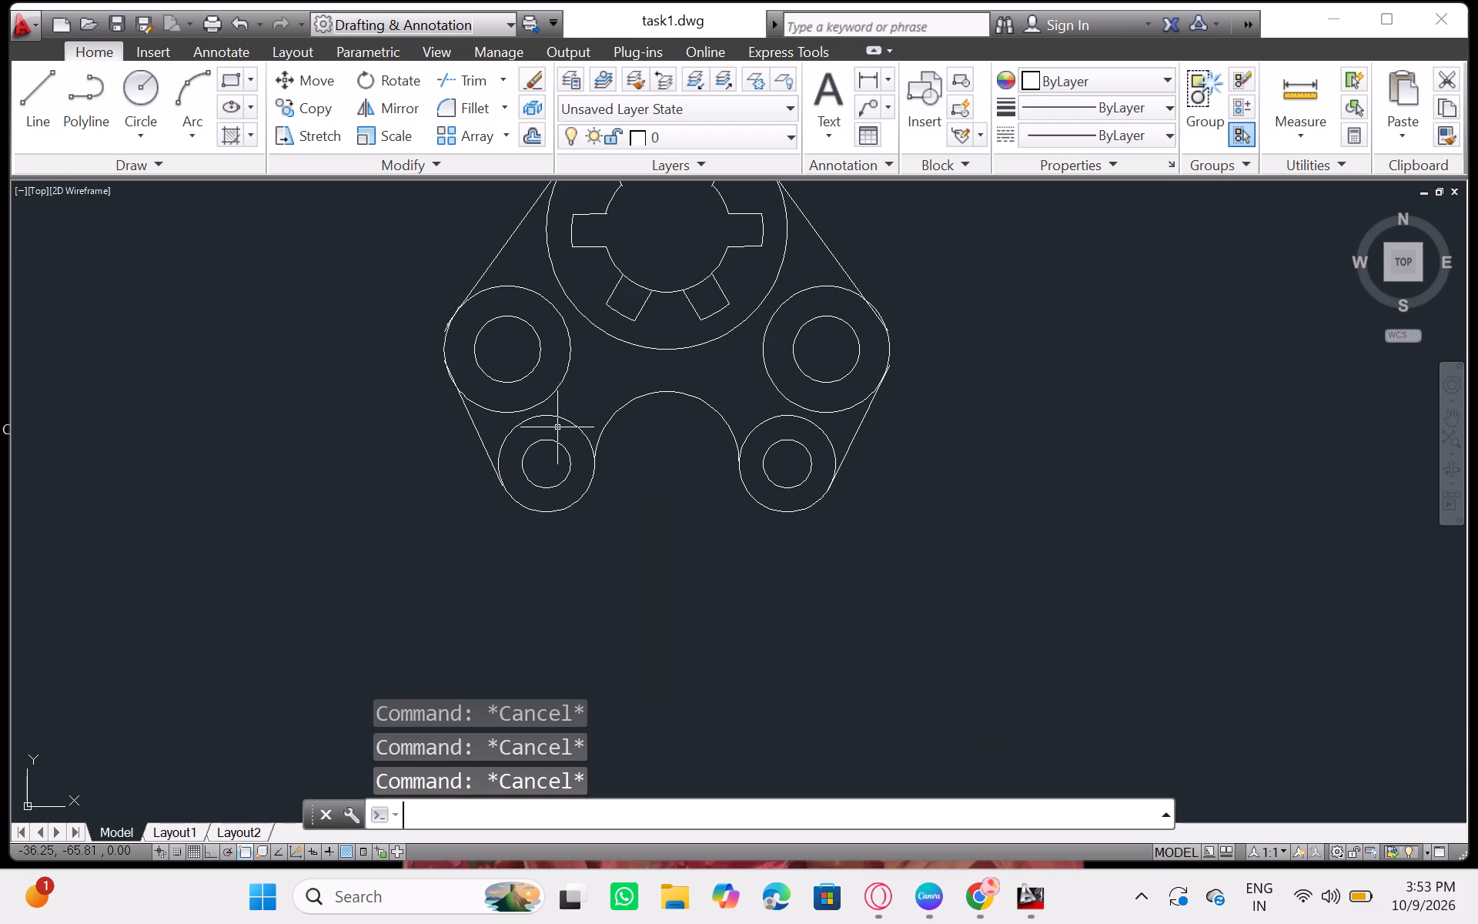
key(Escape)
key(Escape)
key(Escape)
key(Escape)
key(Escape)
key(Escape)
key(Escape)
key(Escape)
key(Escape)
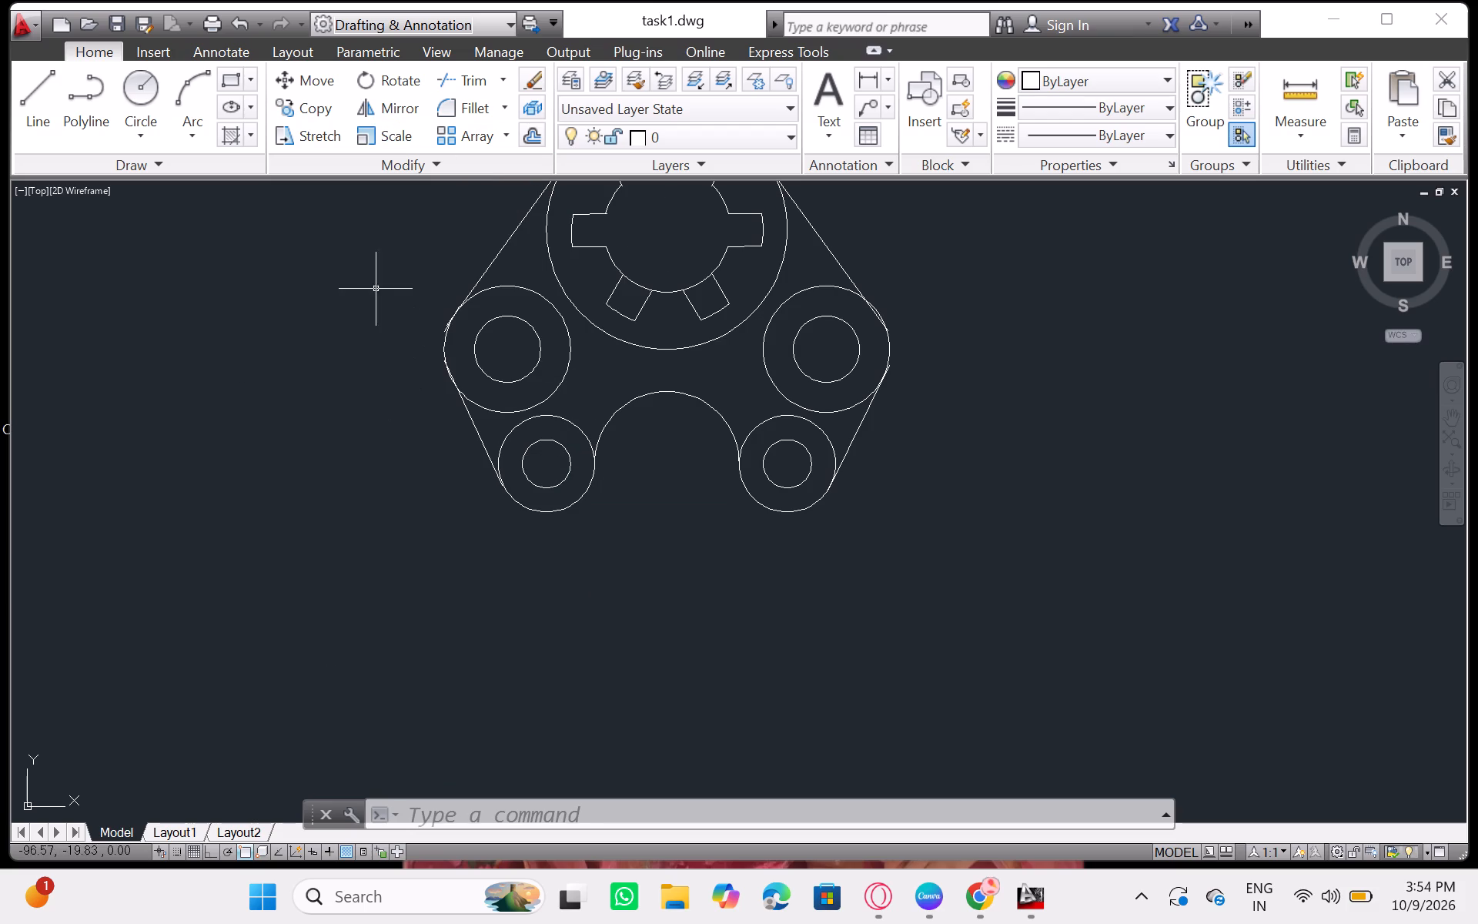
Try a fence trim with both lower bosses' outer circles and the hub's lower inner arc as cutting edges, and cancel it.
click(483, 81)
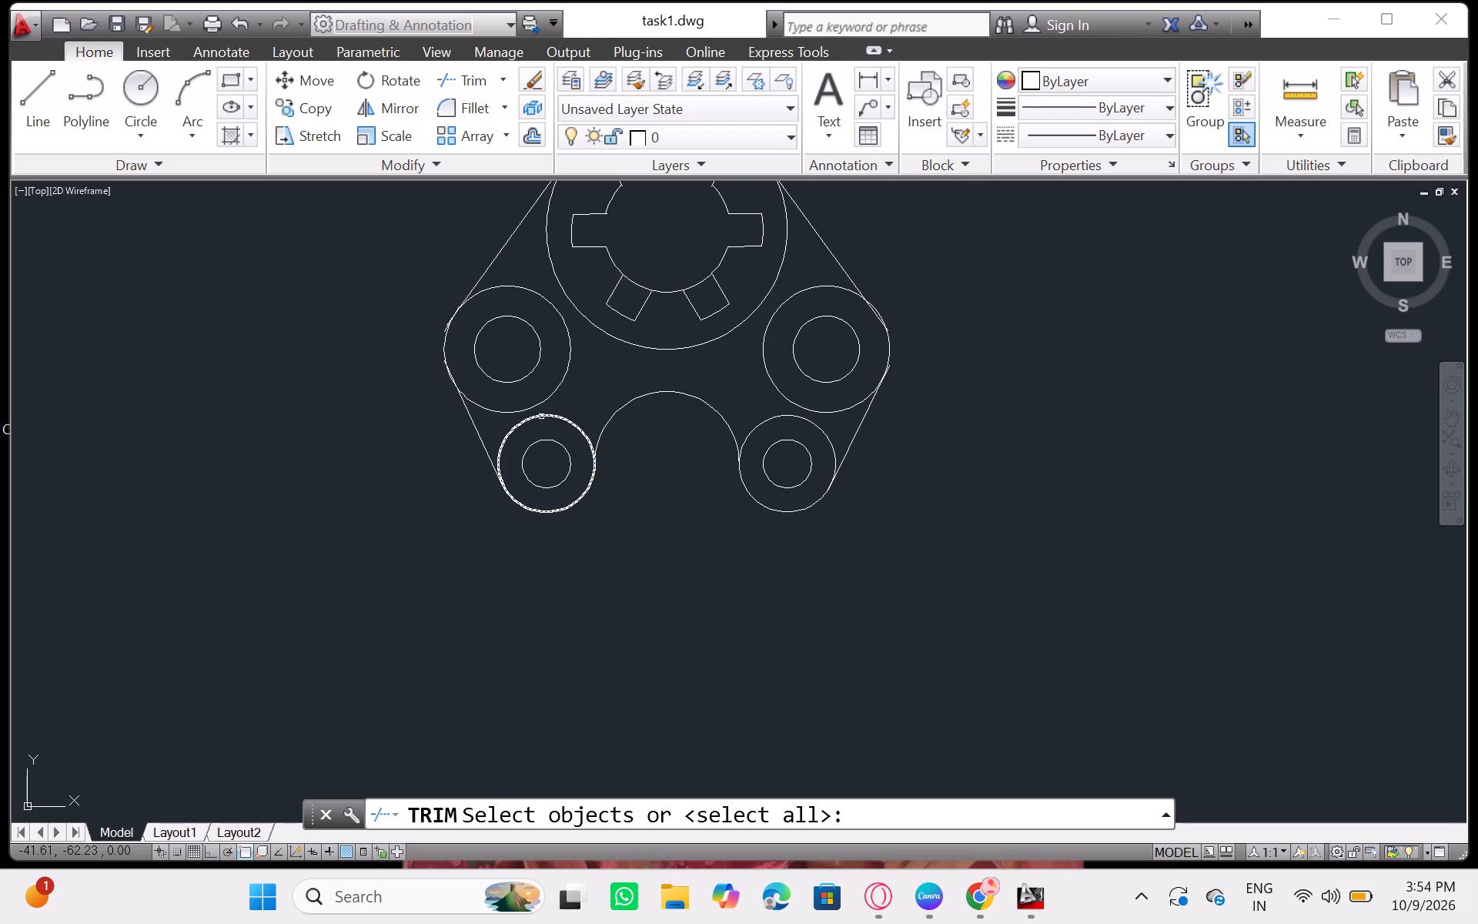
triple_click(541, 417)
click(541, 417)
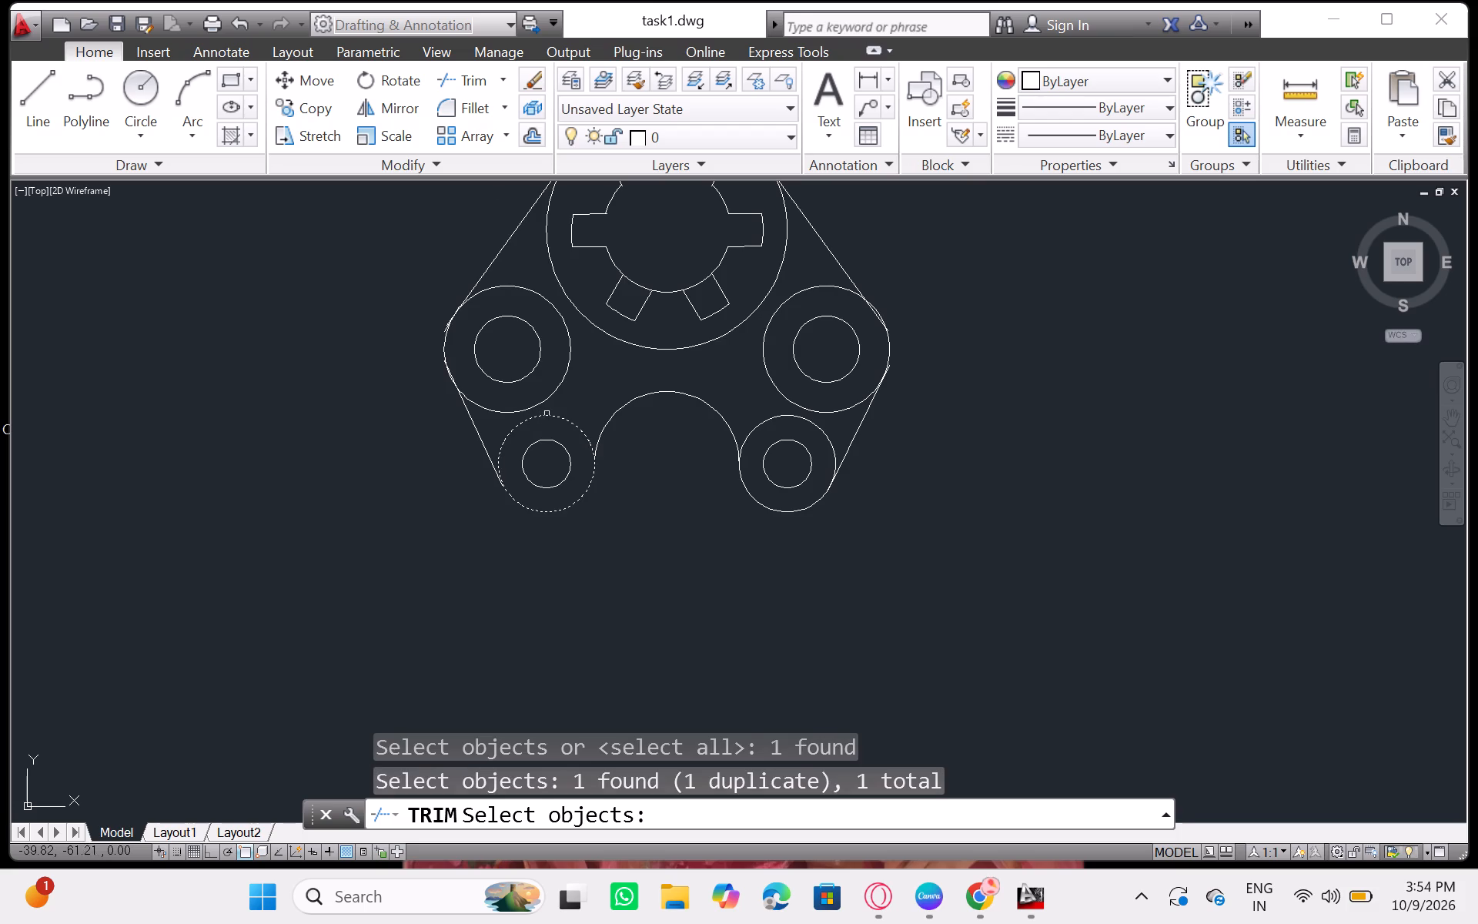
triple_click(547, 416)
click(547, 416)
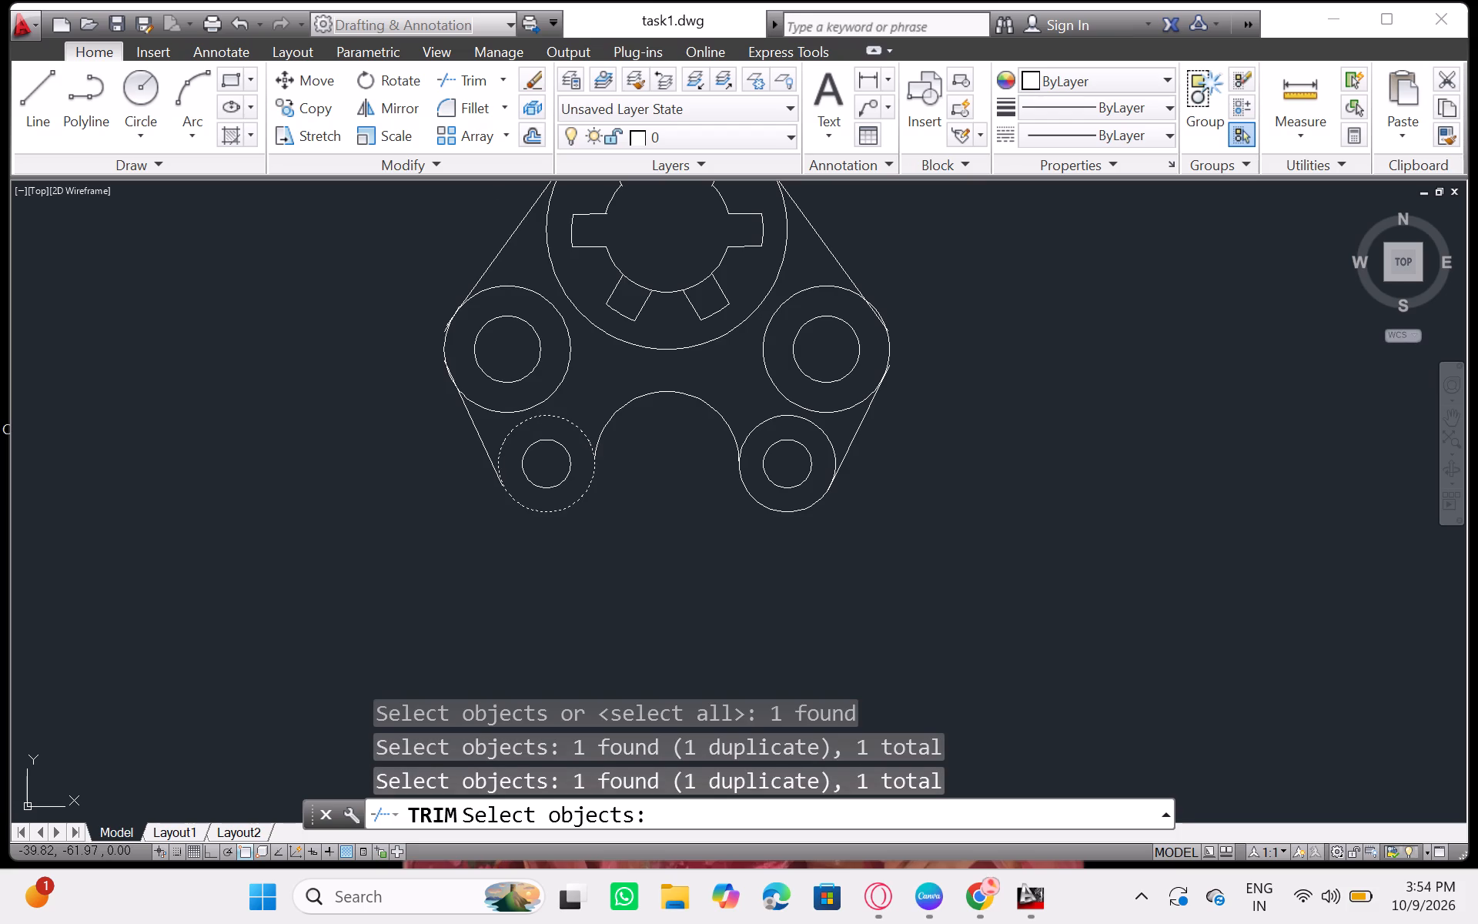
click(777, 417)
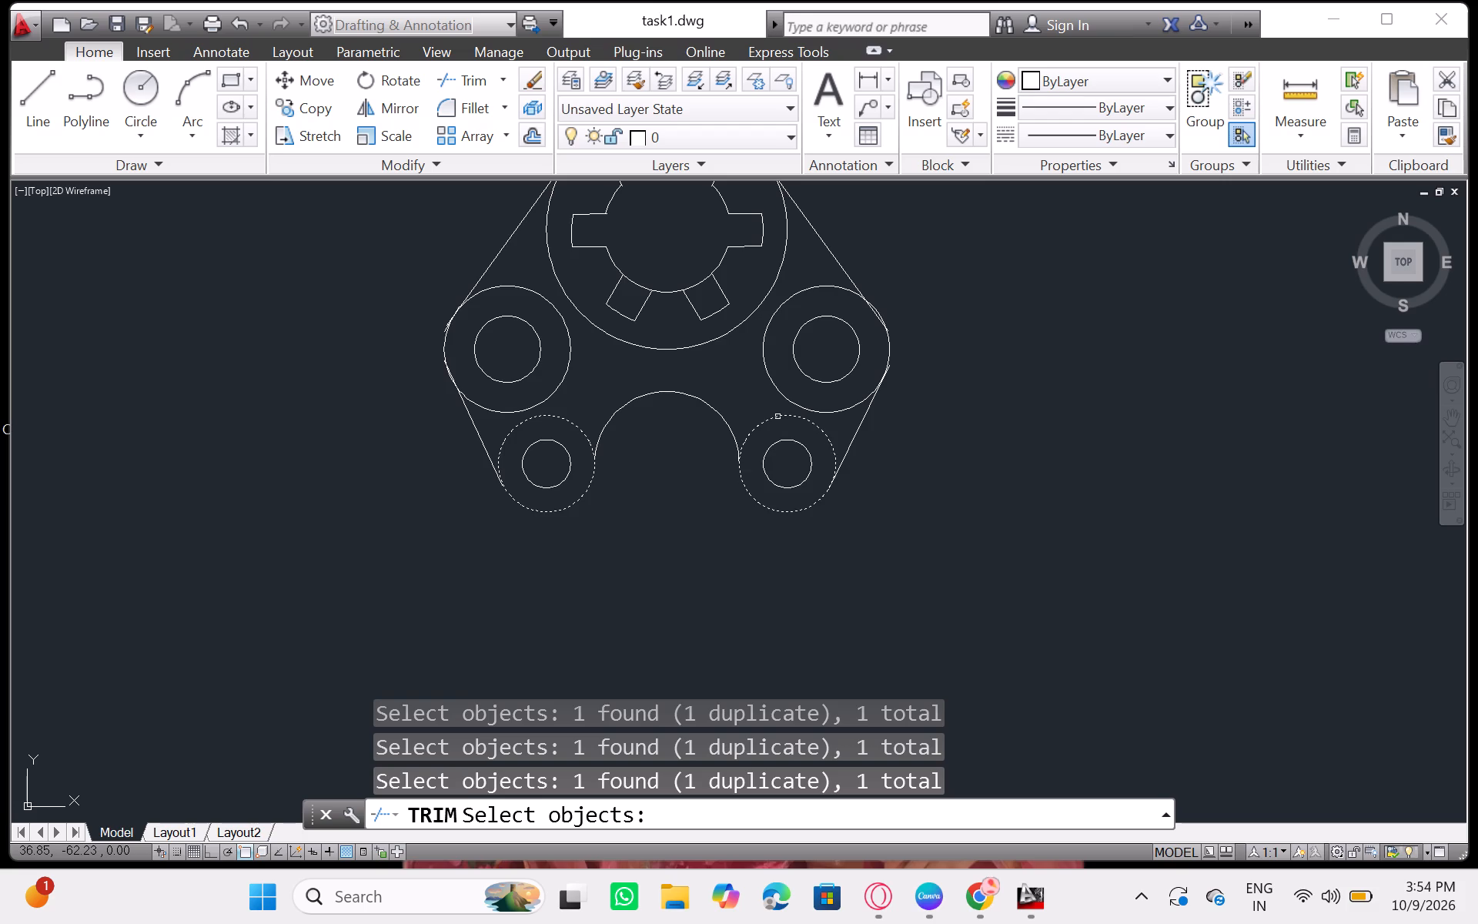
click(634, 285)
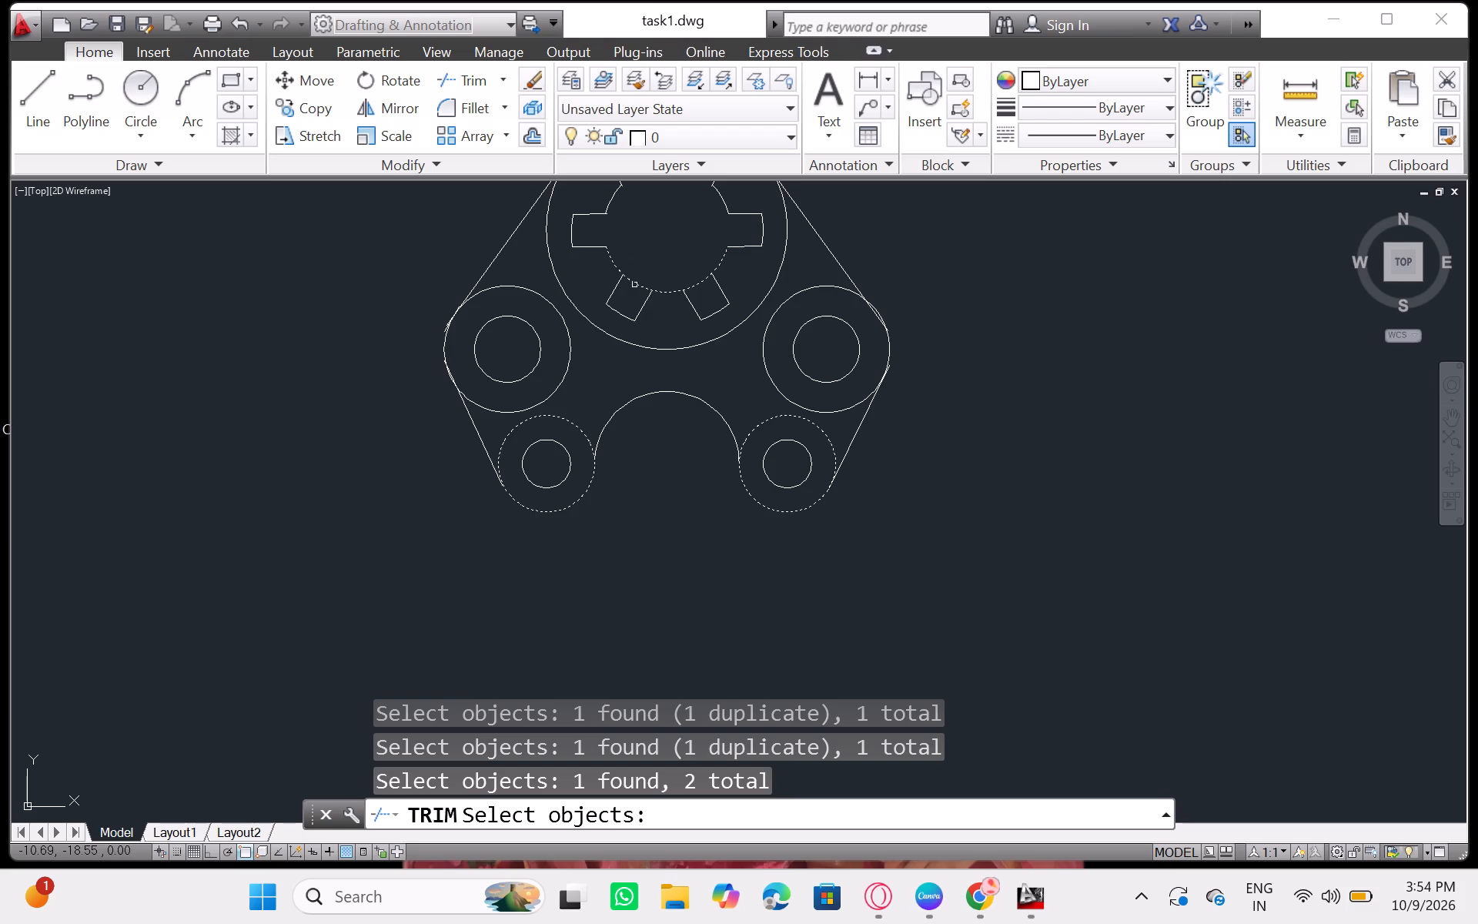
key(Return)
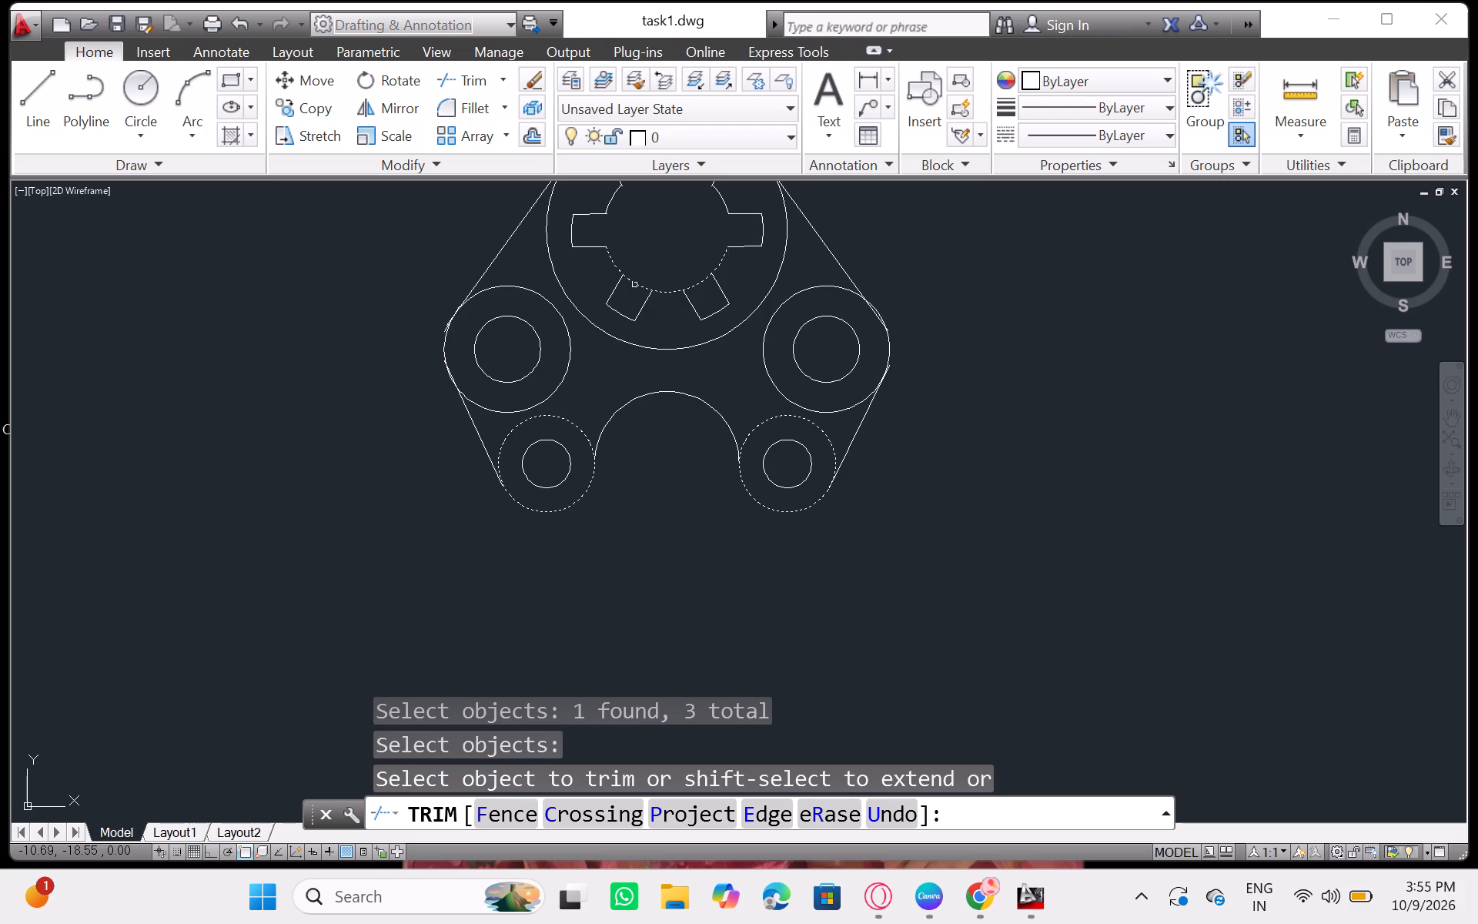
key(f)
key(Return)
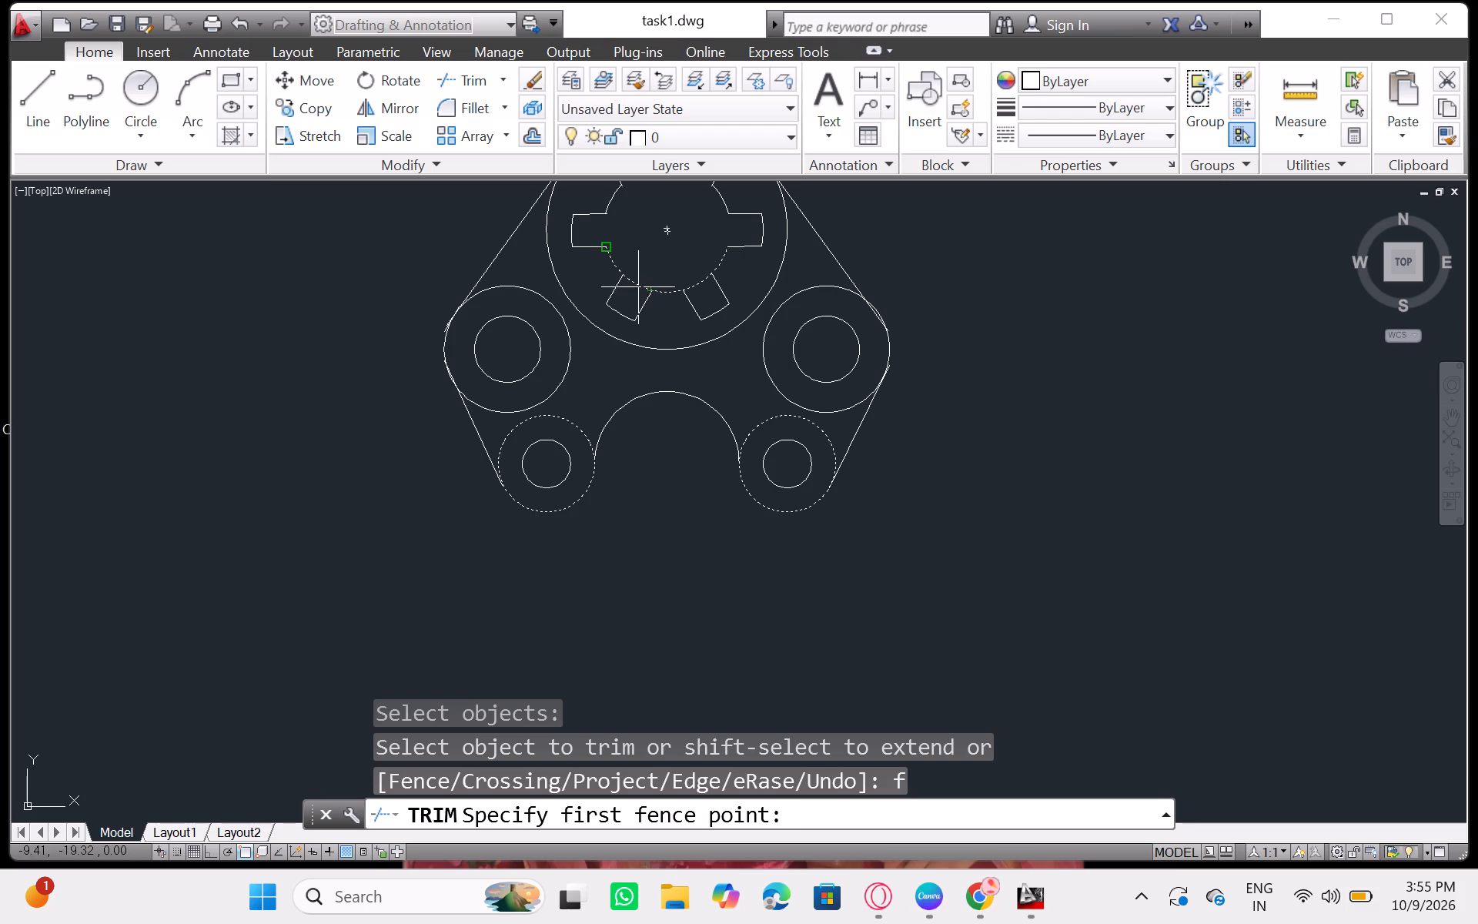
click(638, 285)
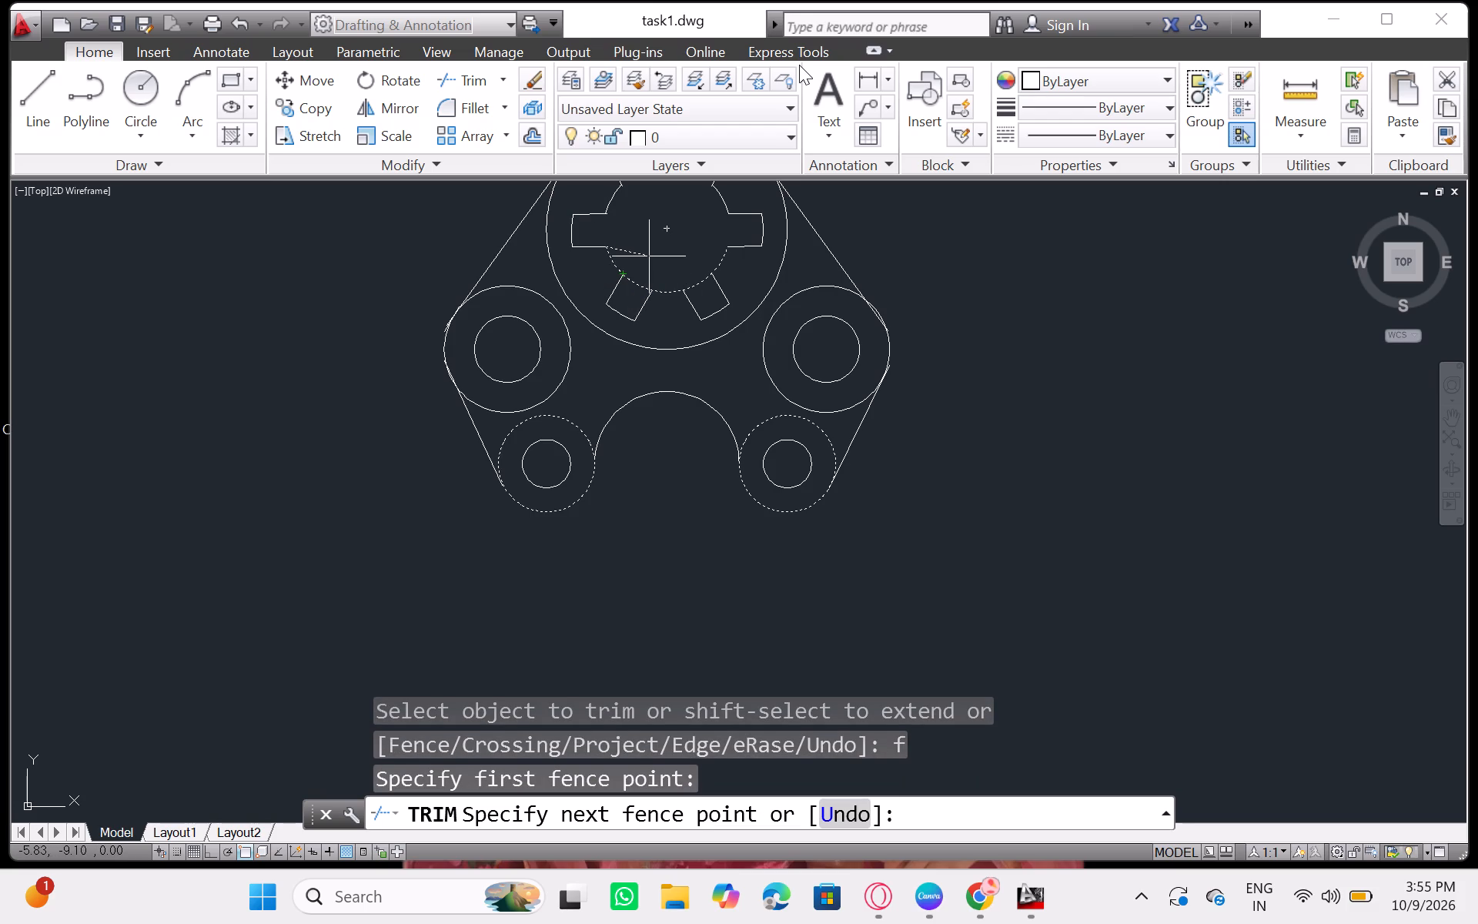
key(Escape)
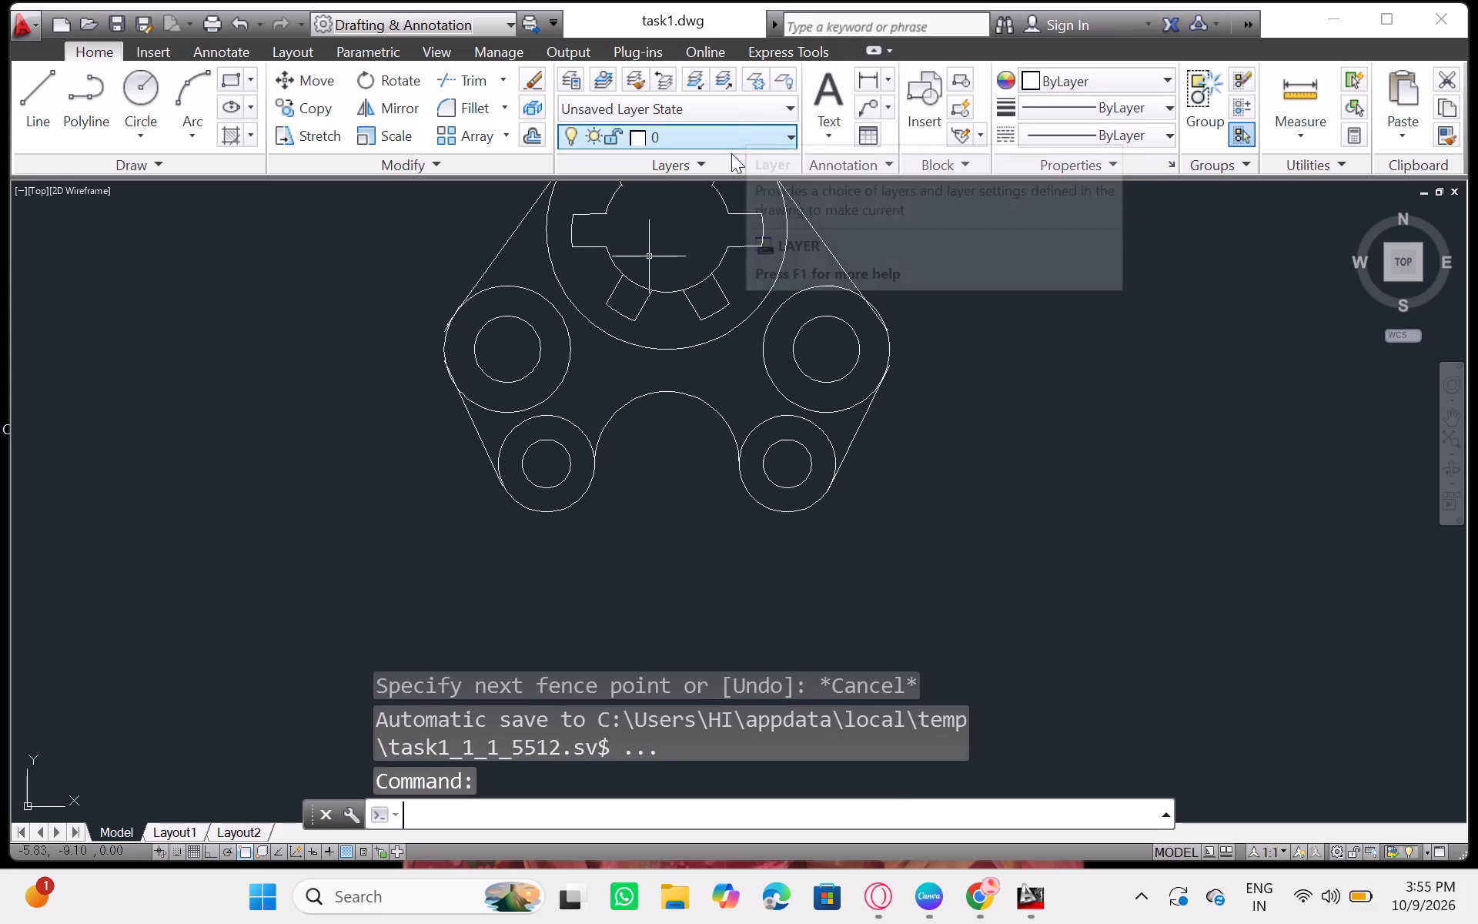
Select the hub's lower inner arc and examine where it crosses the lower slot openings.
click(633, 280)
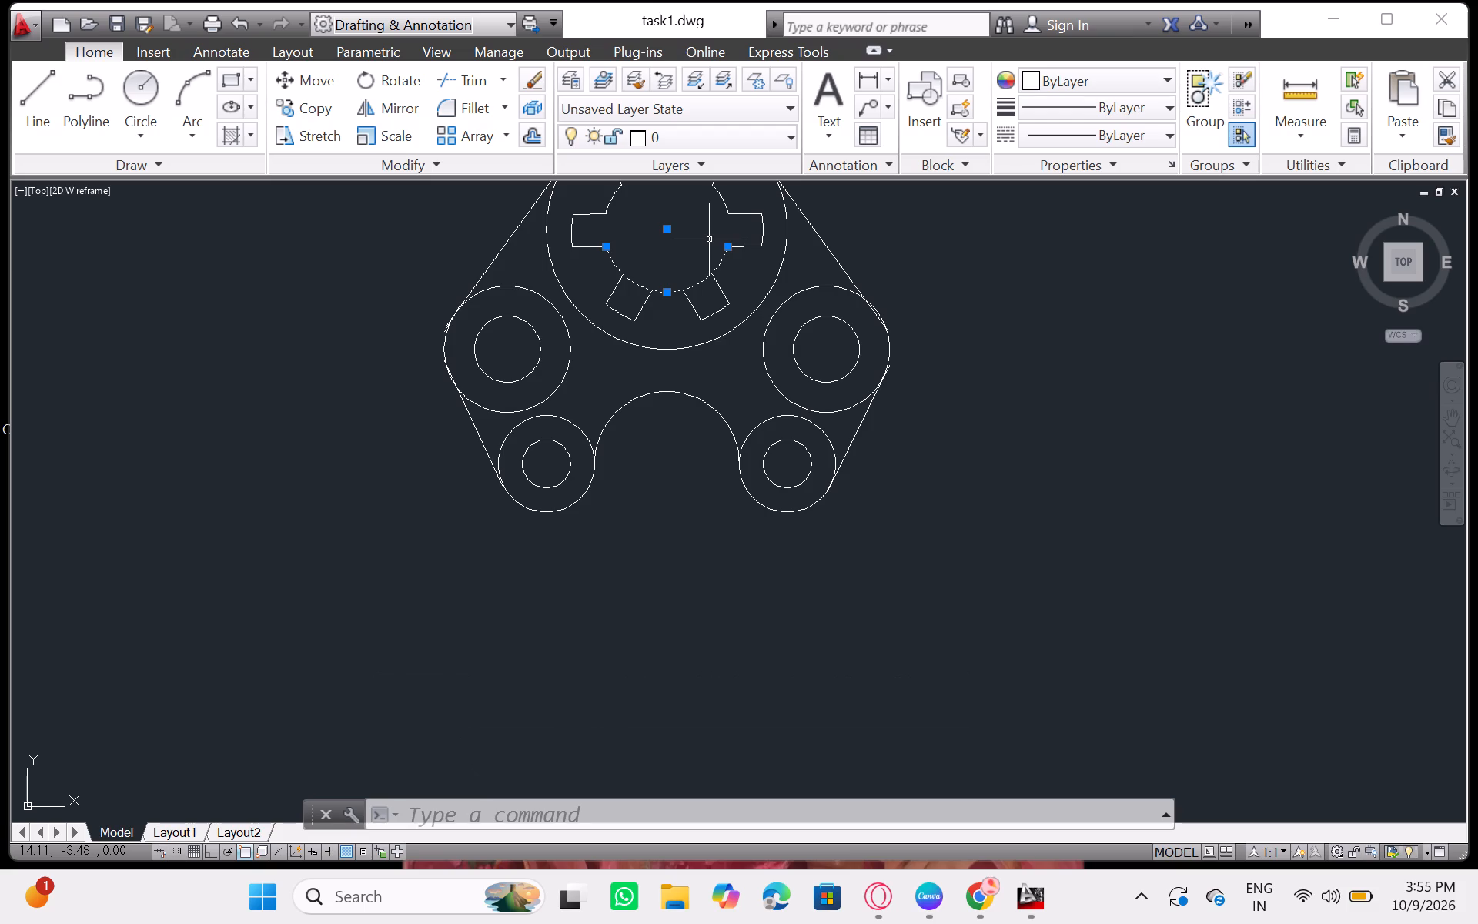
scroll(714, 220, up, 1)
scroll(714, 220, down, 1)
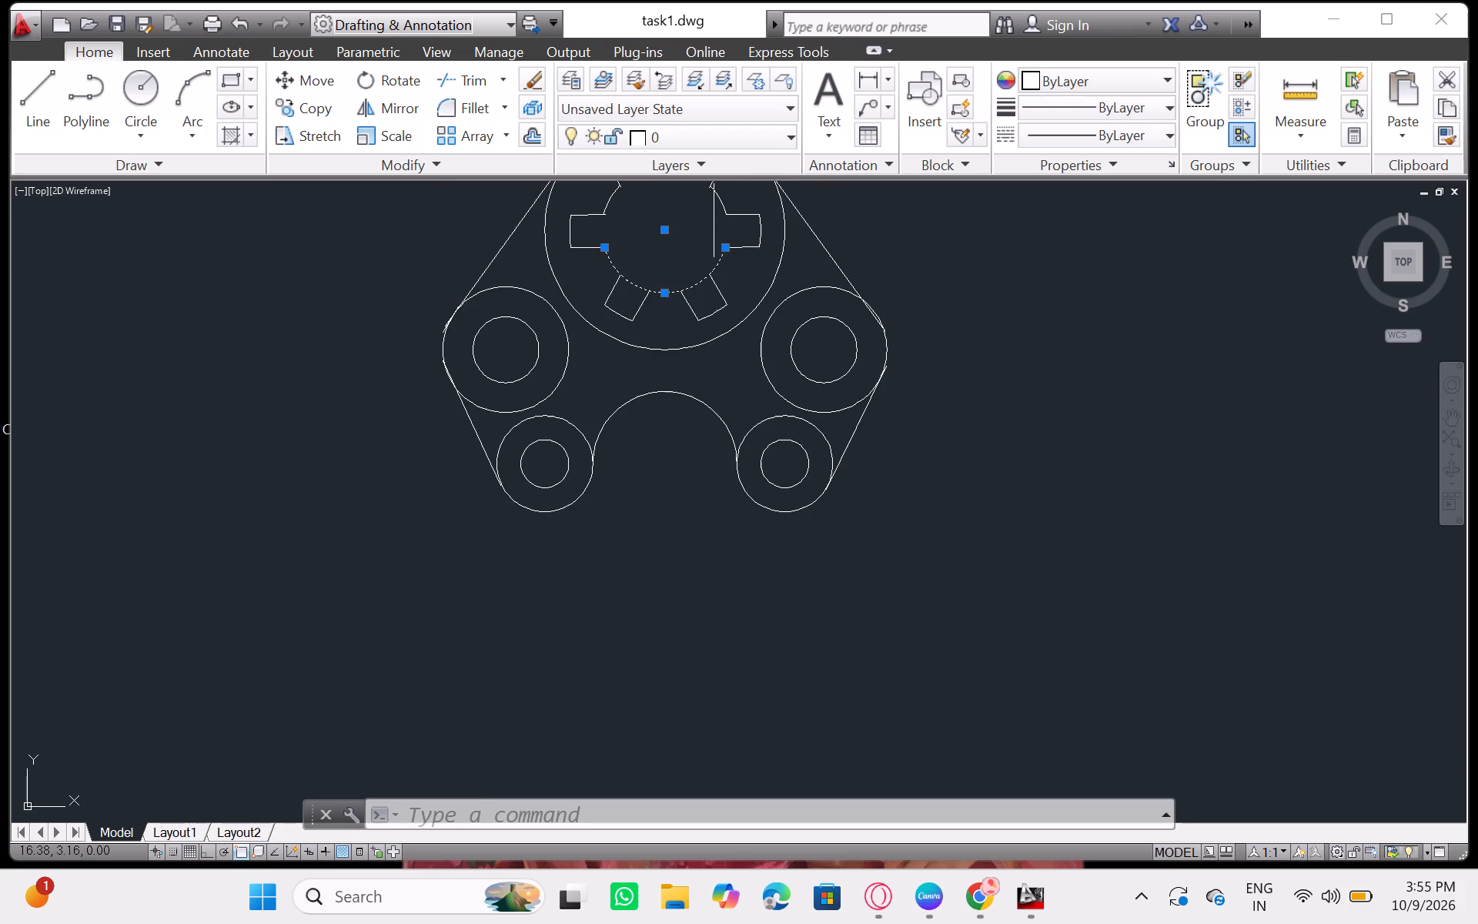
scroll(719, 294, down, 1)
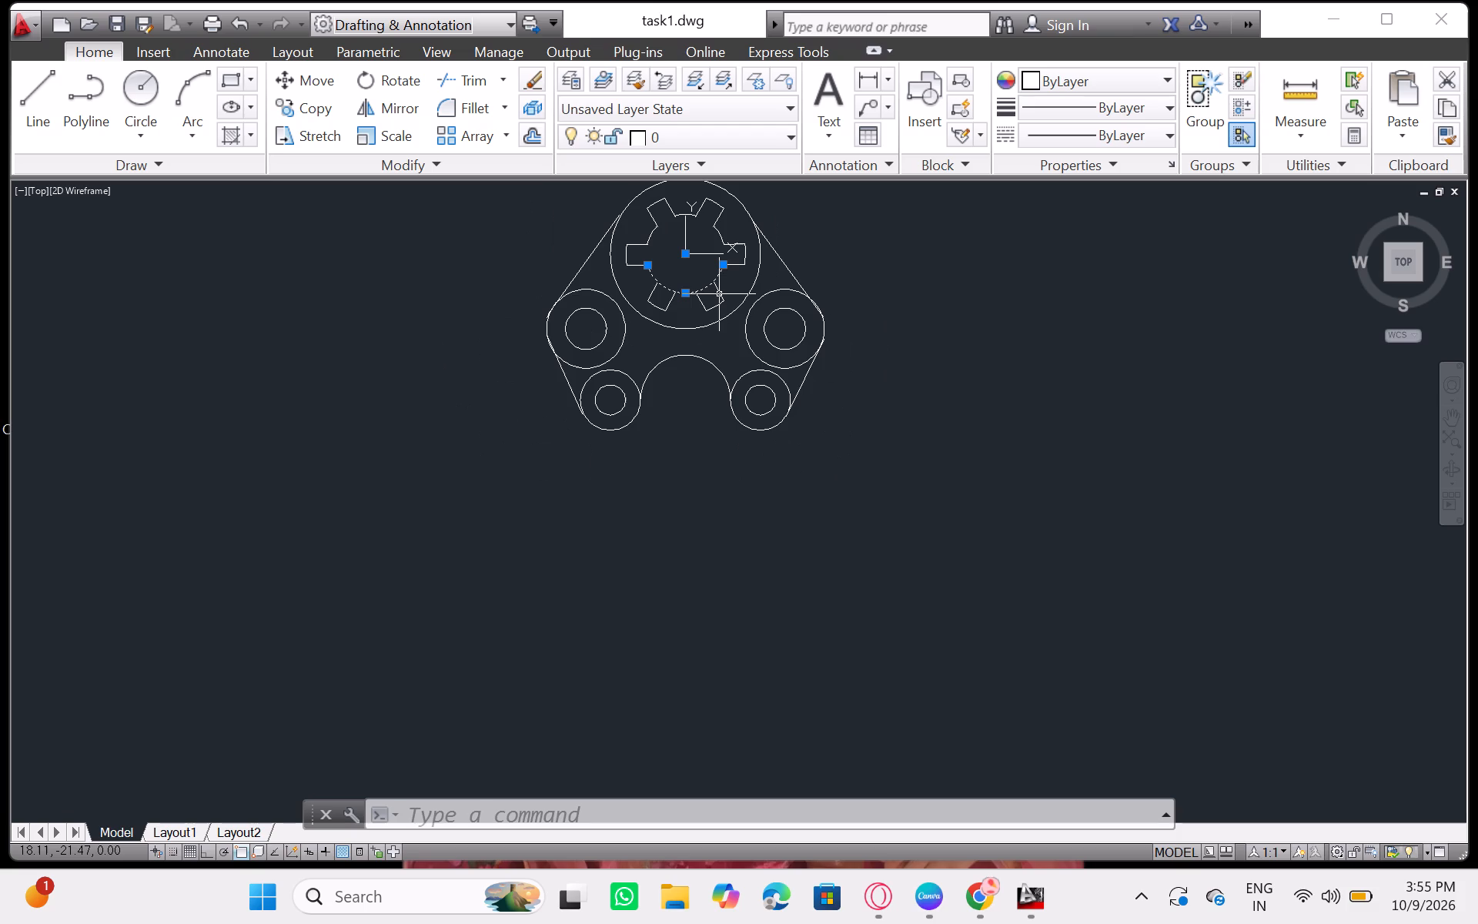
scroll(719, 294, down, 1)
scroll(719, 294, up, 1)
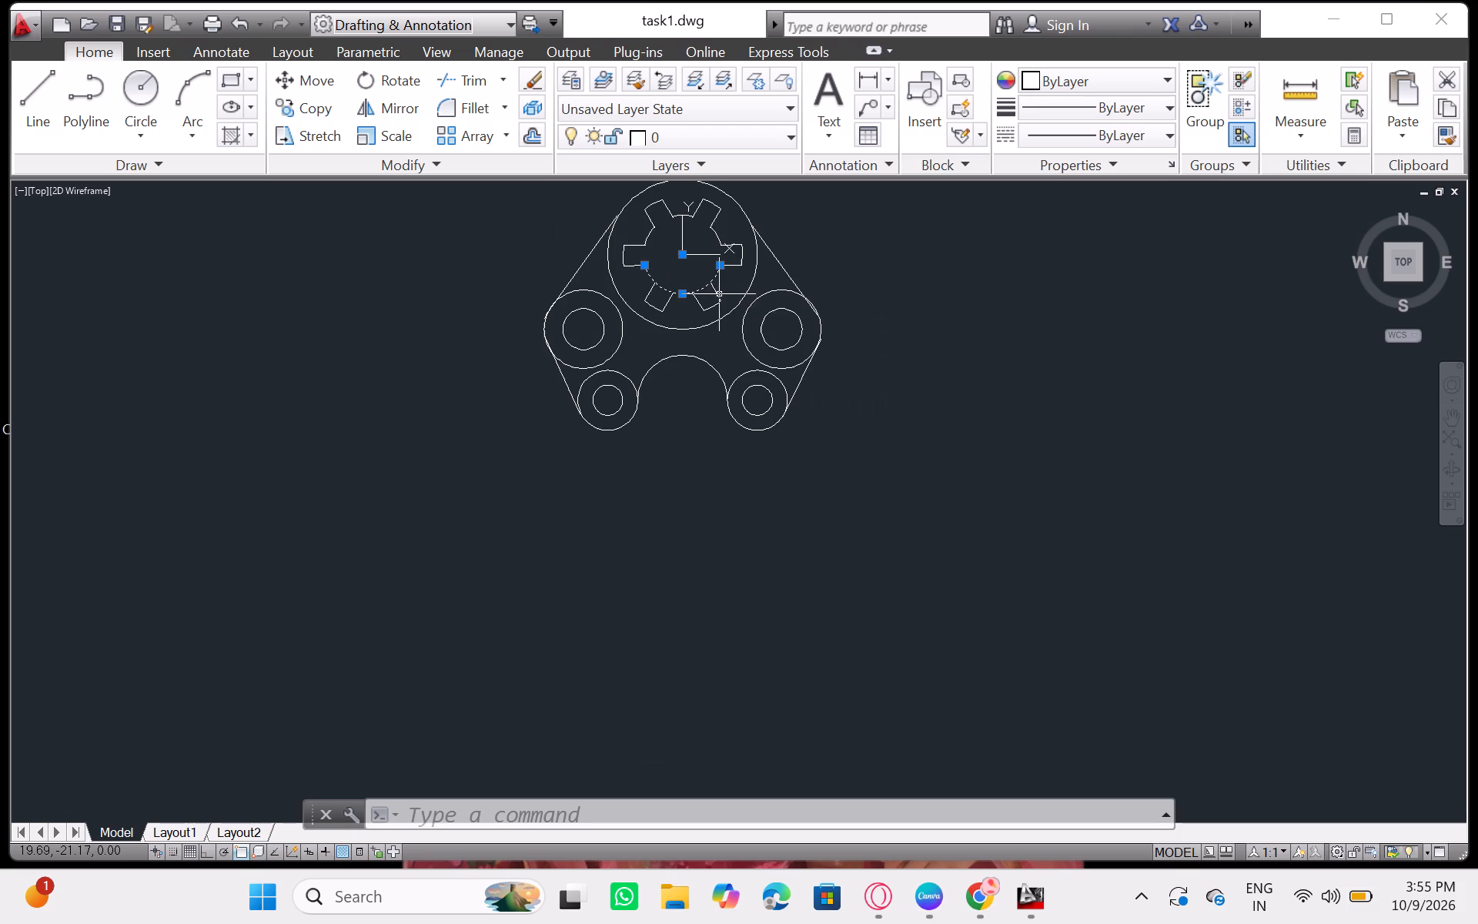
scroll(719, 294, up, 2)
scroll(719, 294, down, 2)
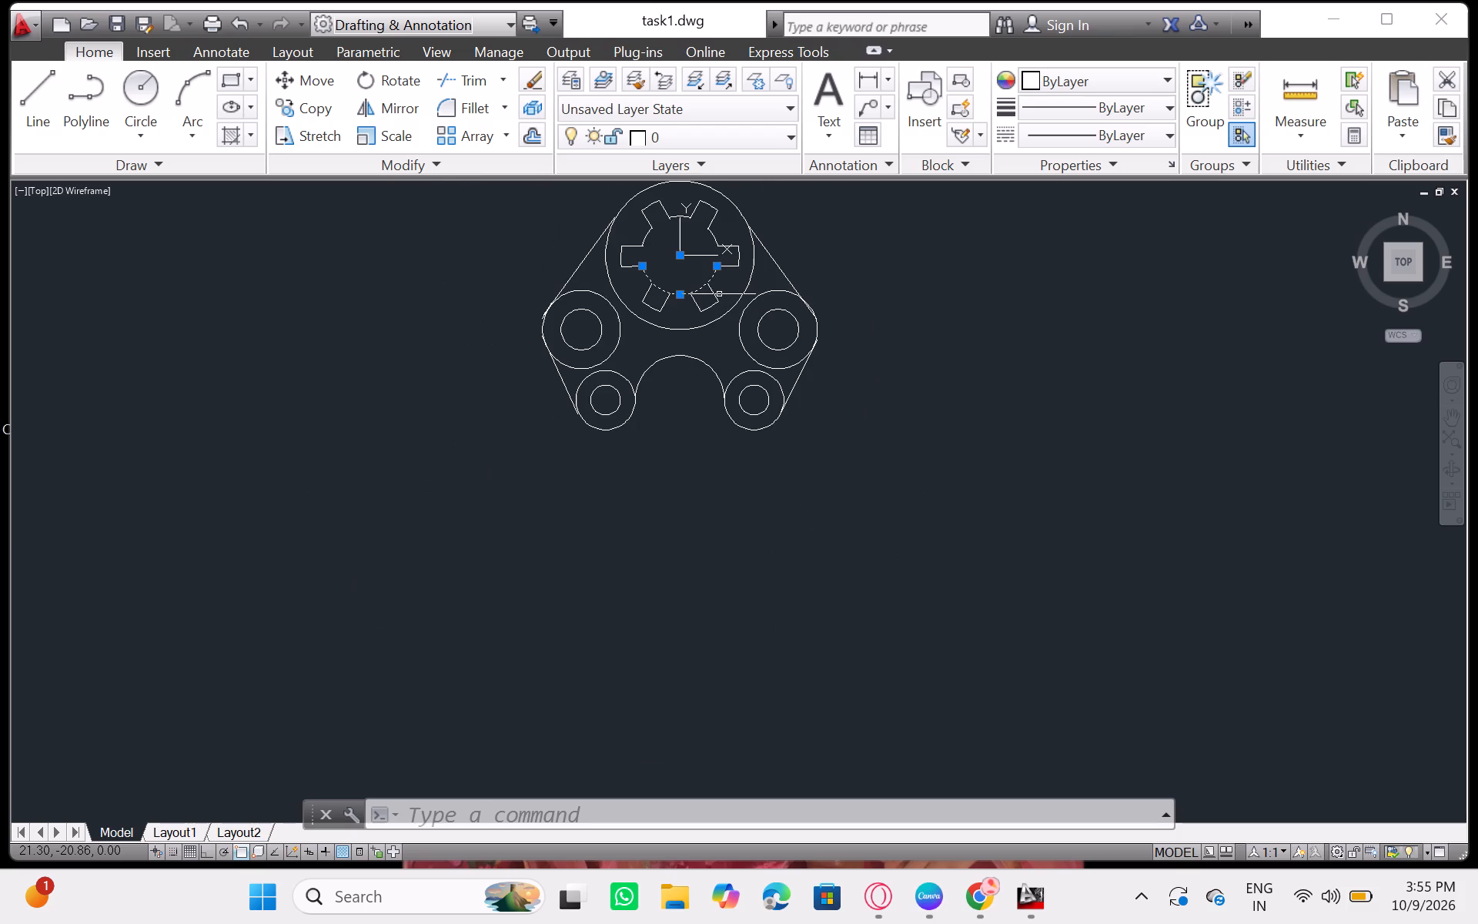
scroll(719, 294, up, 1)
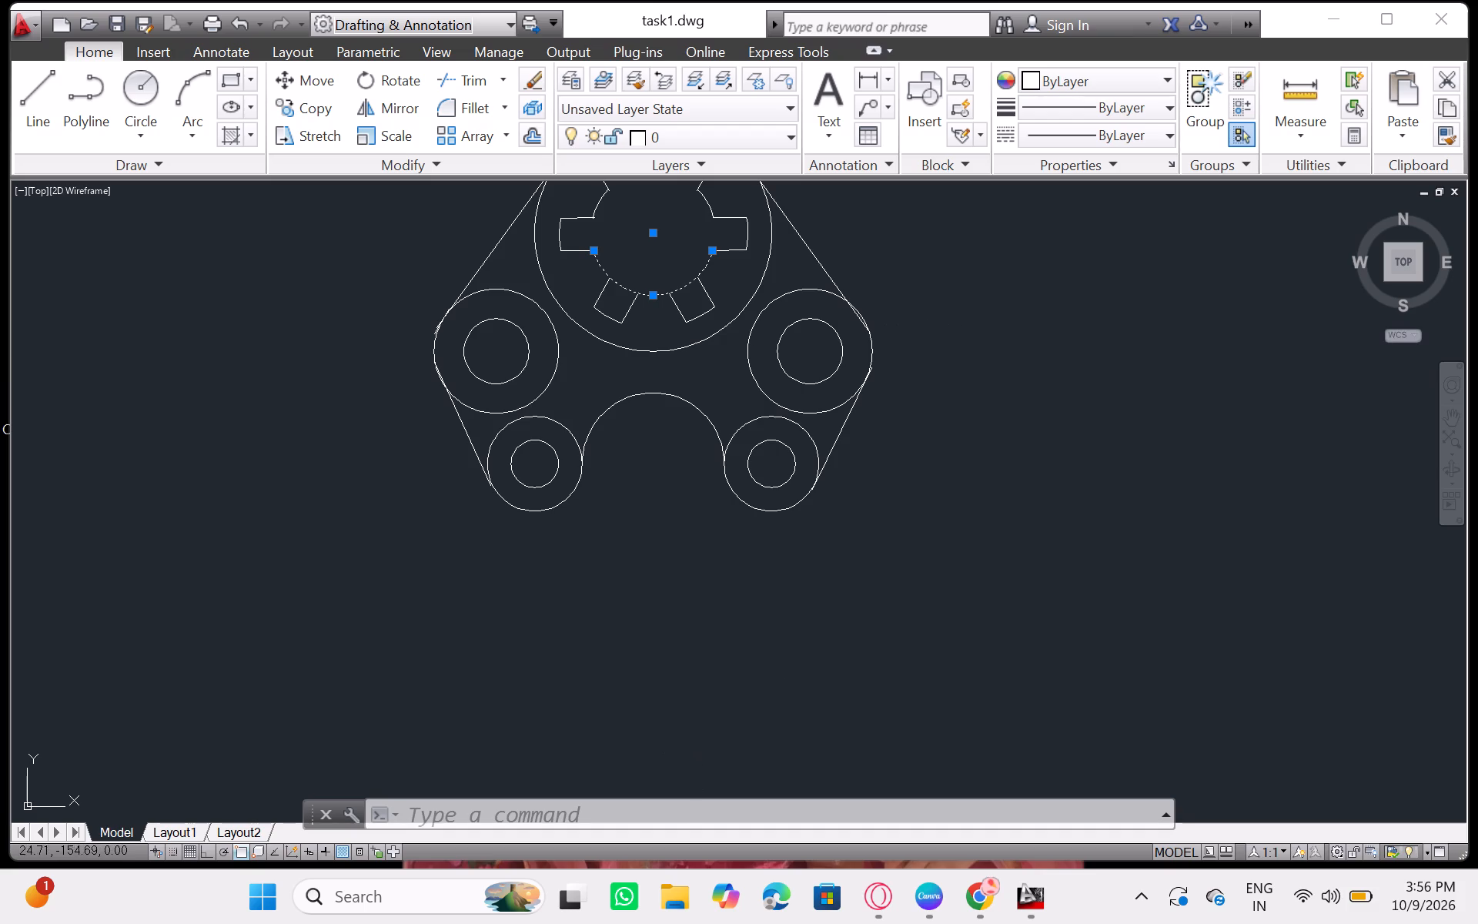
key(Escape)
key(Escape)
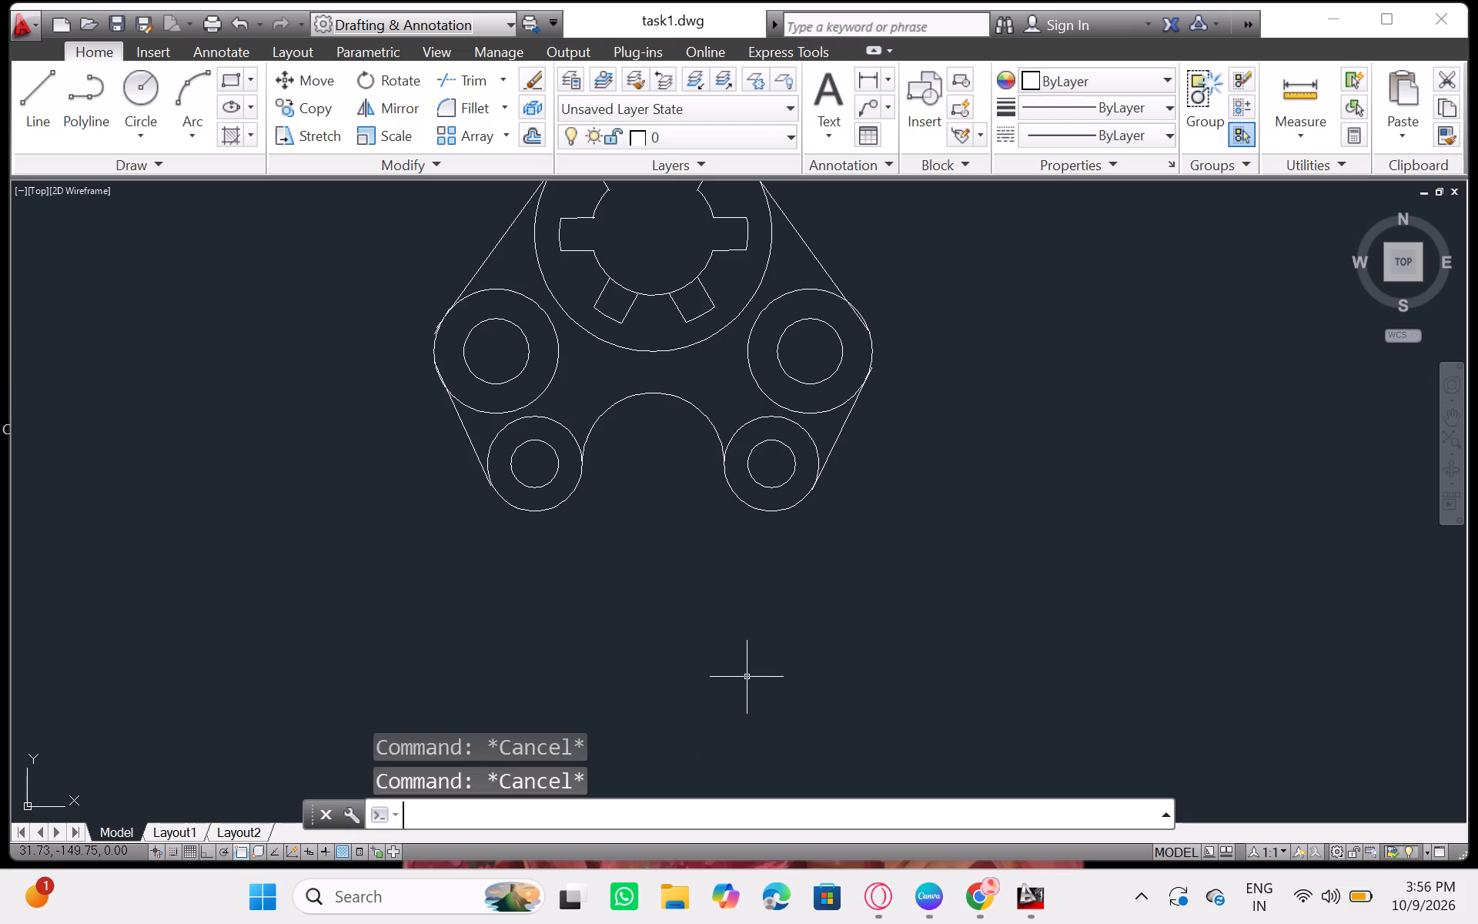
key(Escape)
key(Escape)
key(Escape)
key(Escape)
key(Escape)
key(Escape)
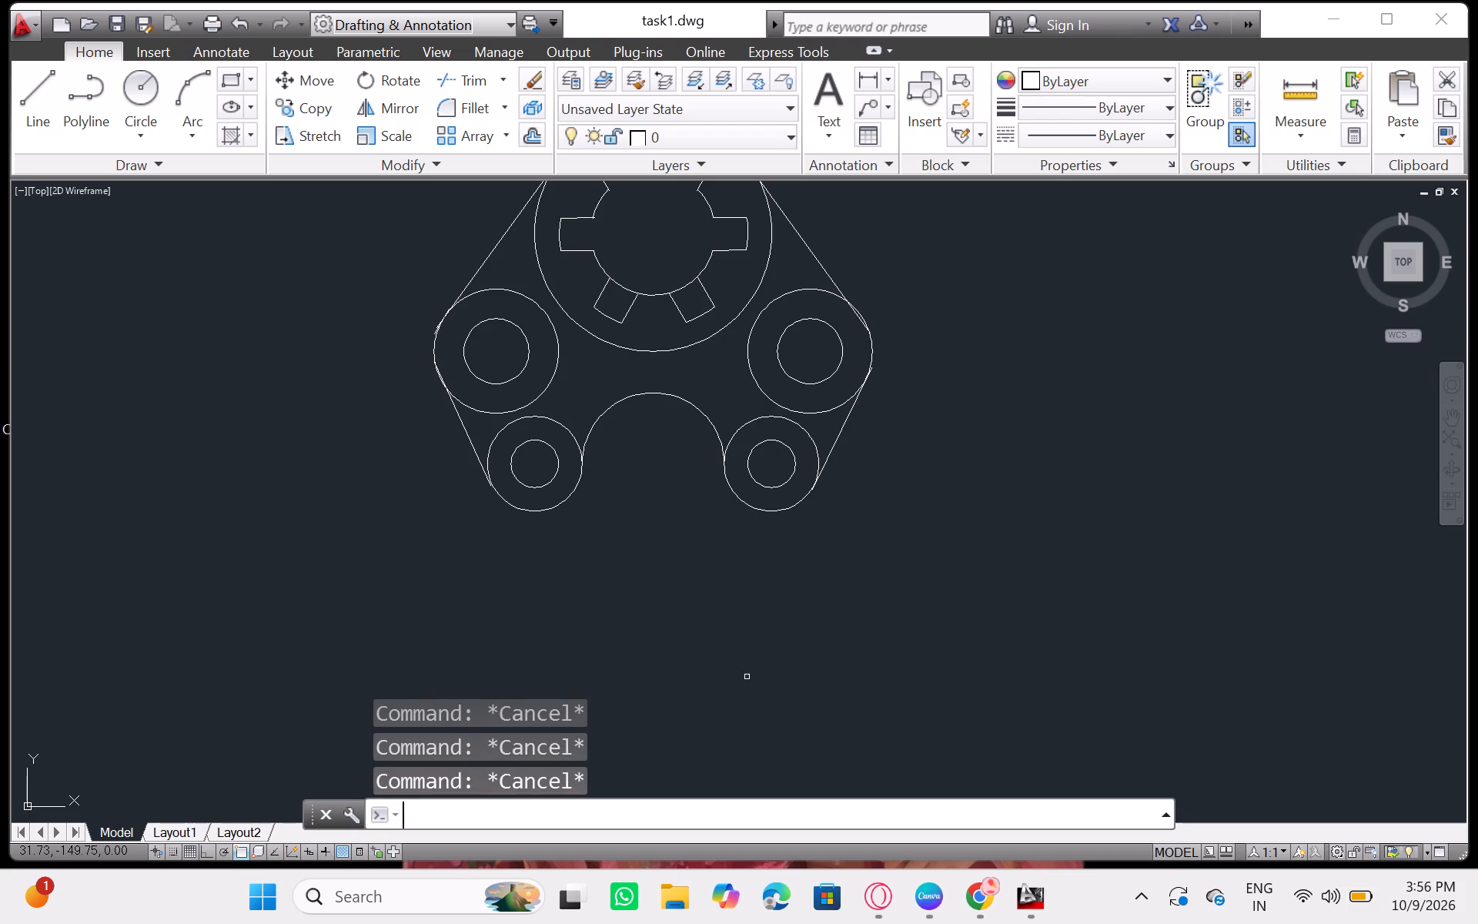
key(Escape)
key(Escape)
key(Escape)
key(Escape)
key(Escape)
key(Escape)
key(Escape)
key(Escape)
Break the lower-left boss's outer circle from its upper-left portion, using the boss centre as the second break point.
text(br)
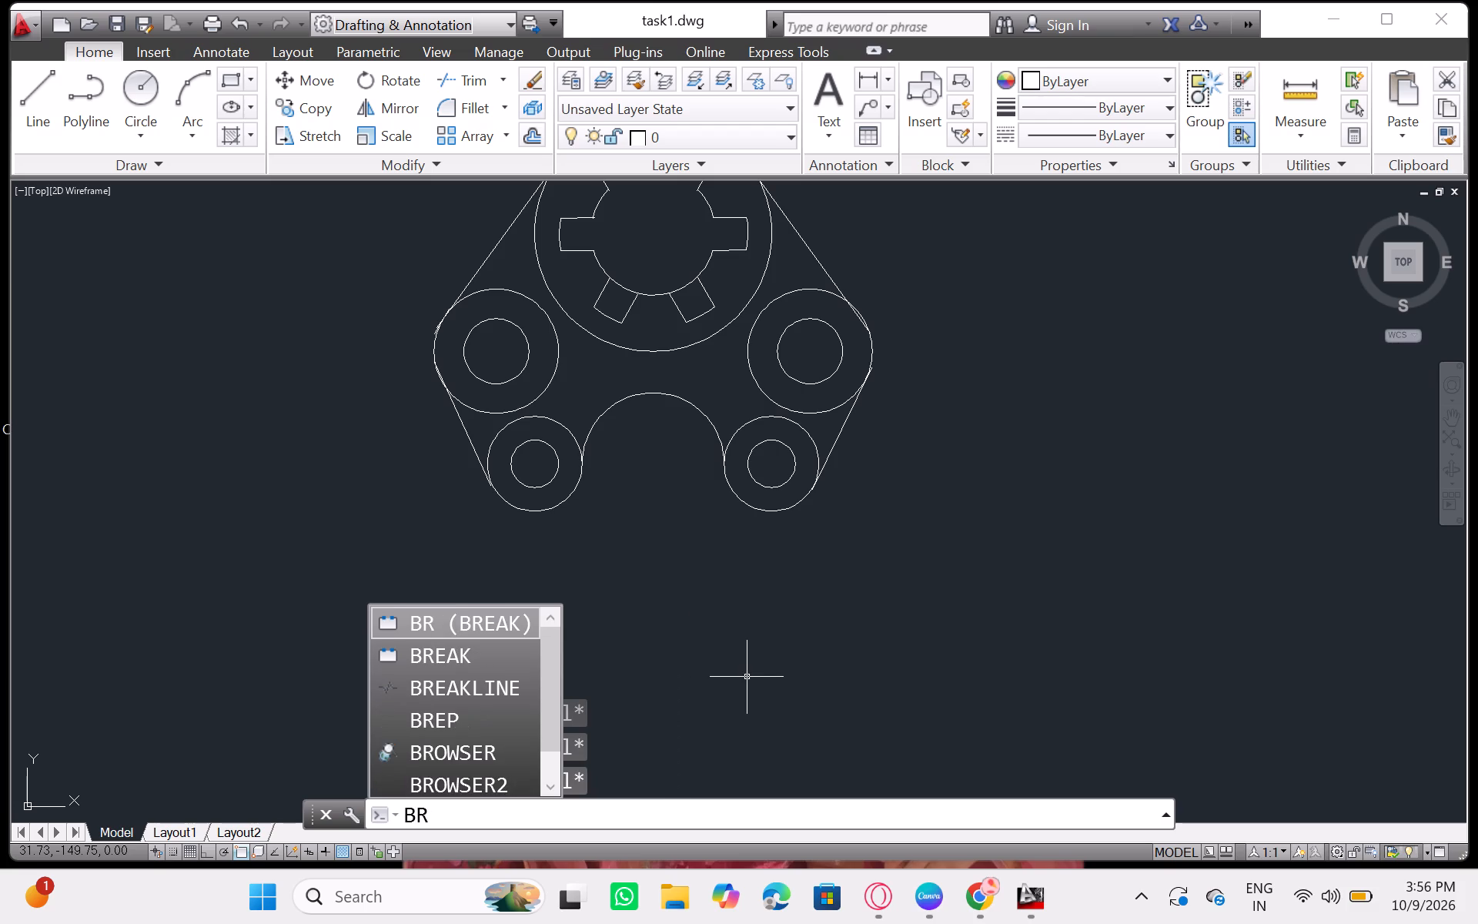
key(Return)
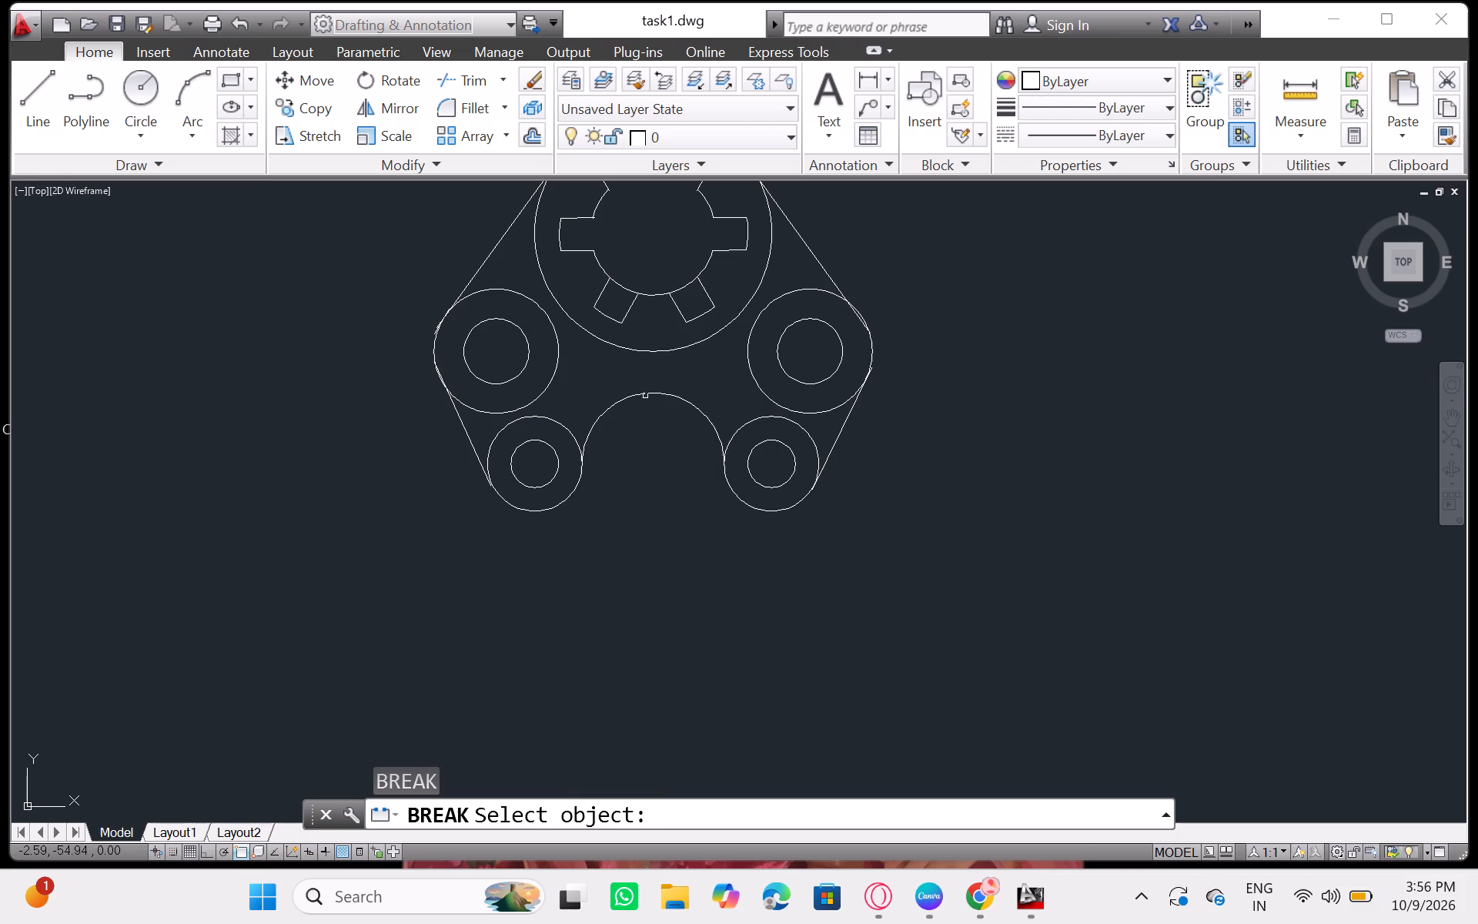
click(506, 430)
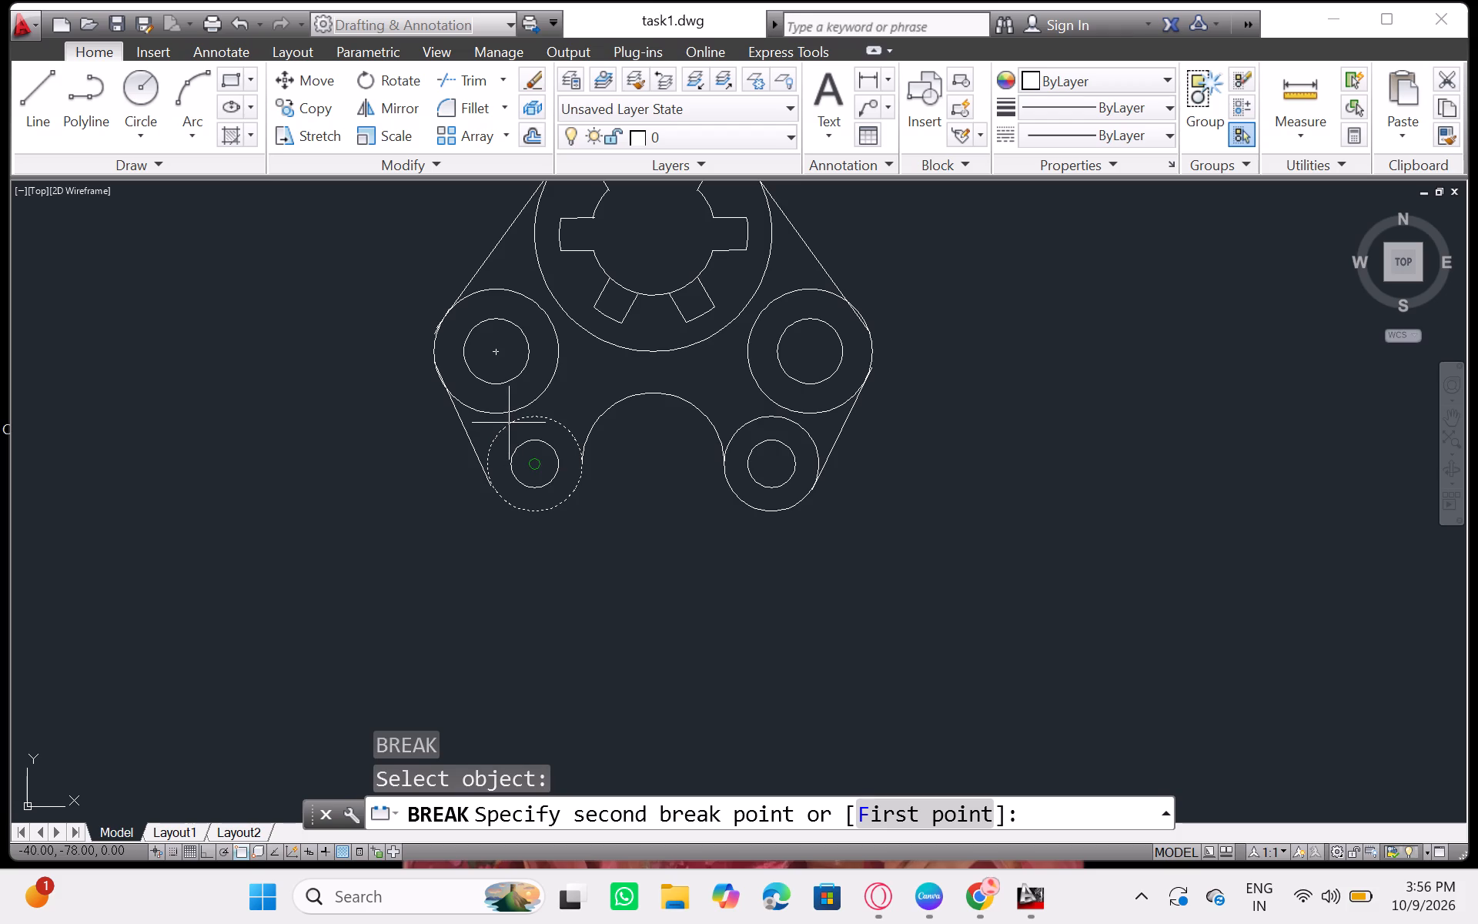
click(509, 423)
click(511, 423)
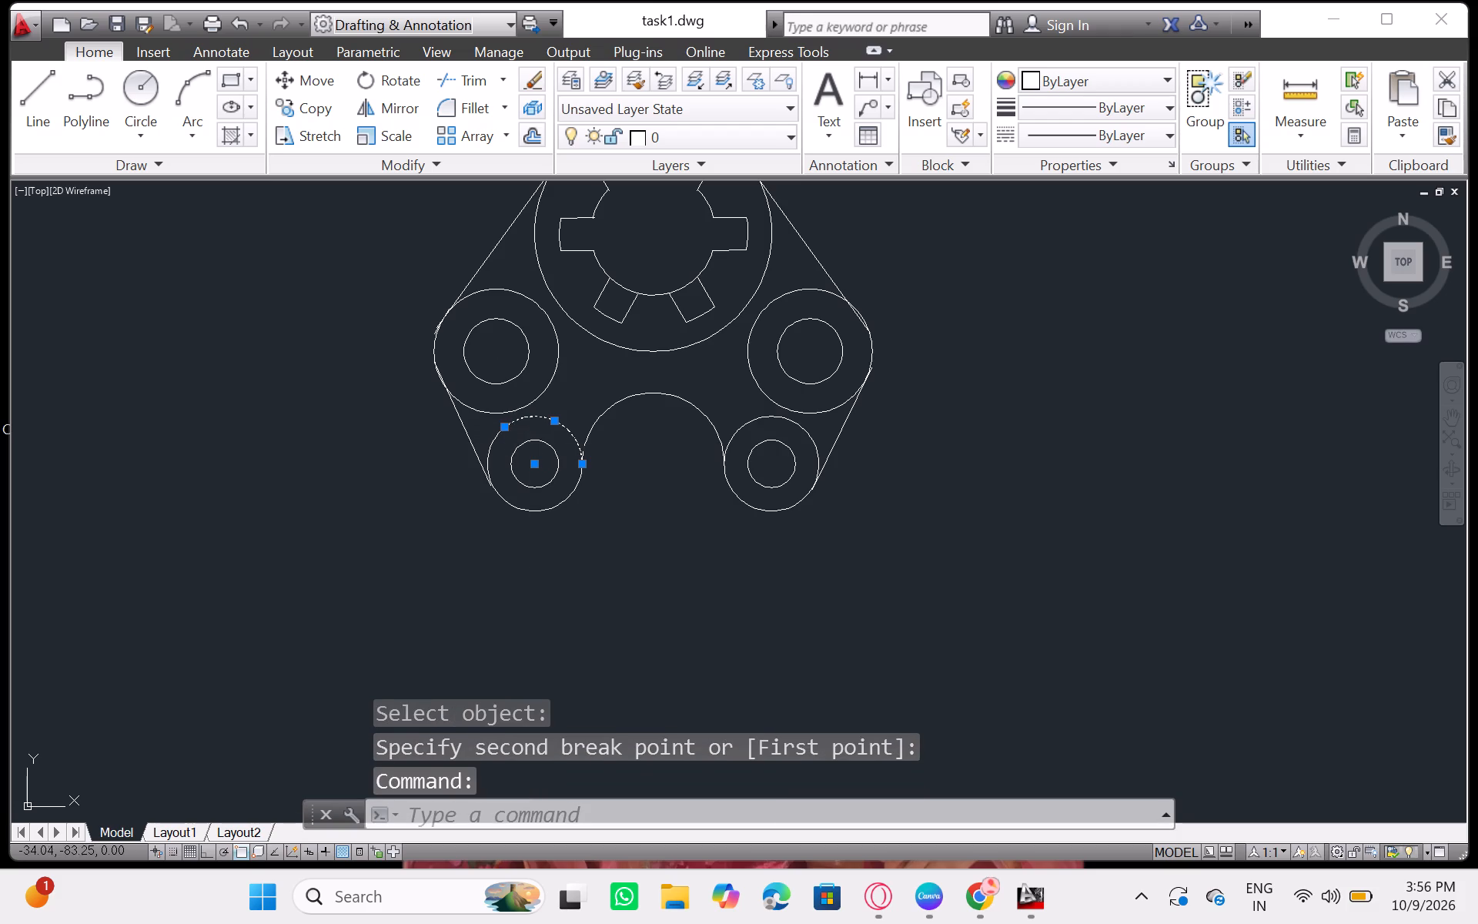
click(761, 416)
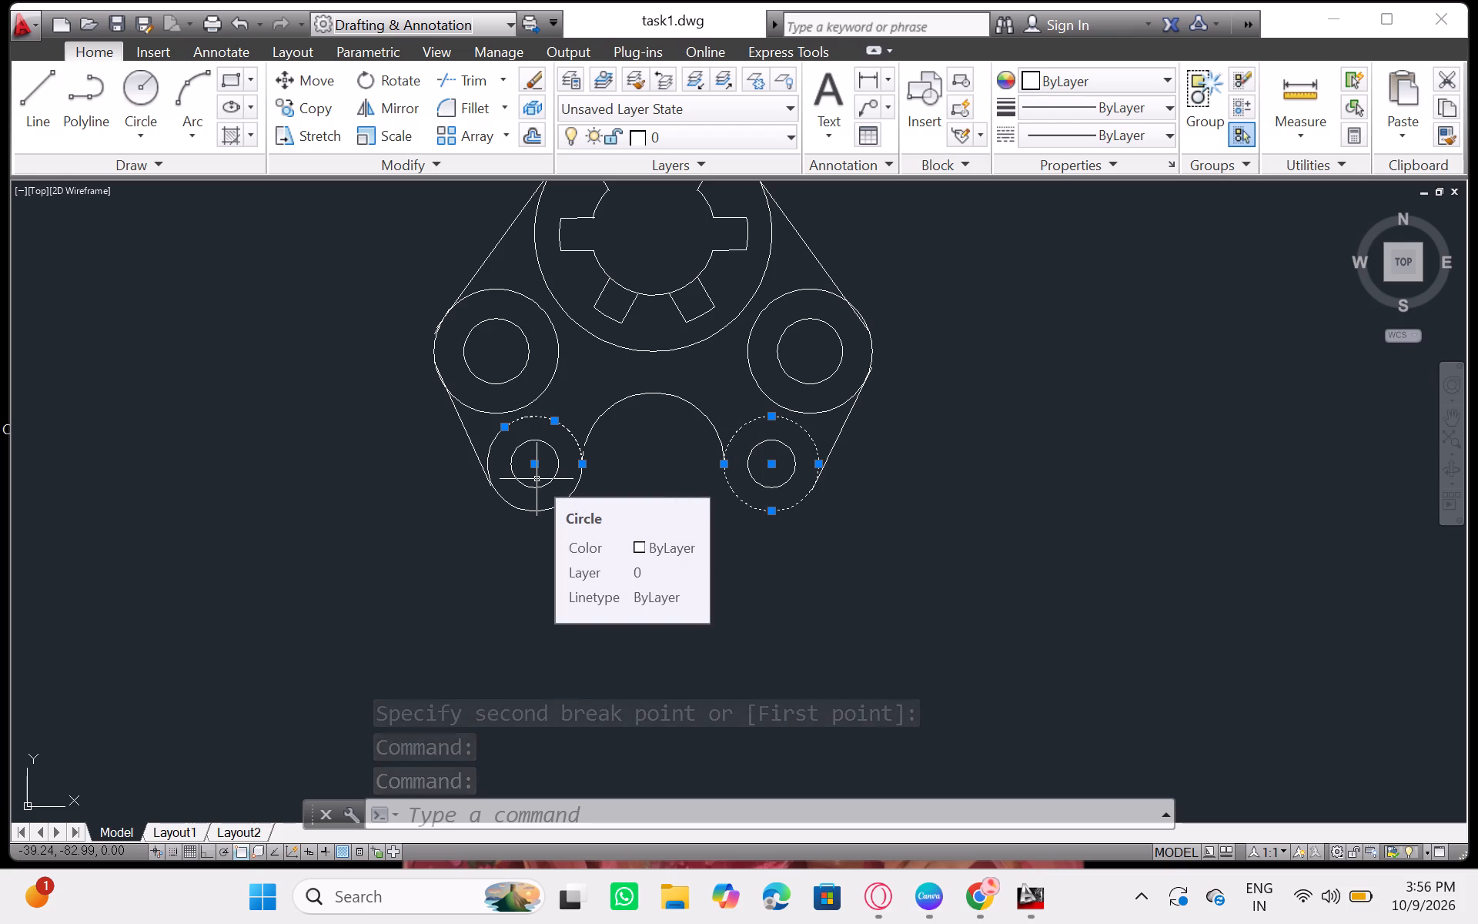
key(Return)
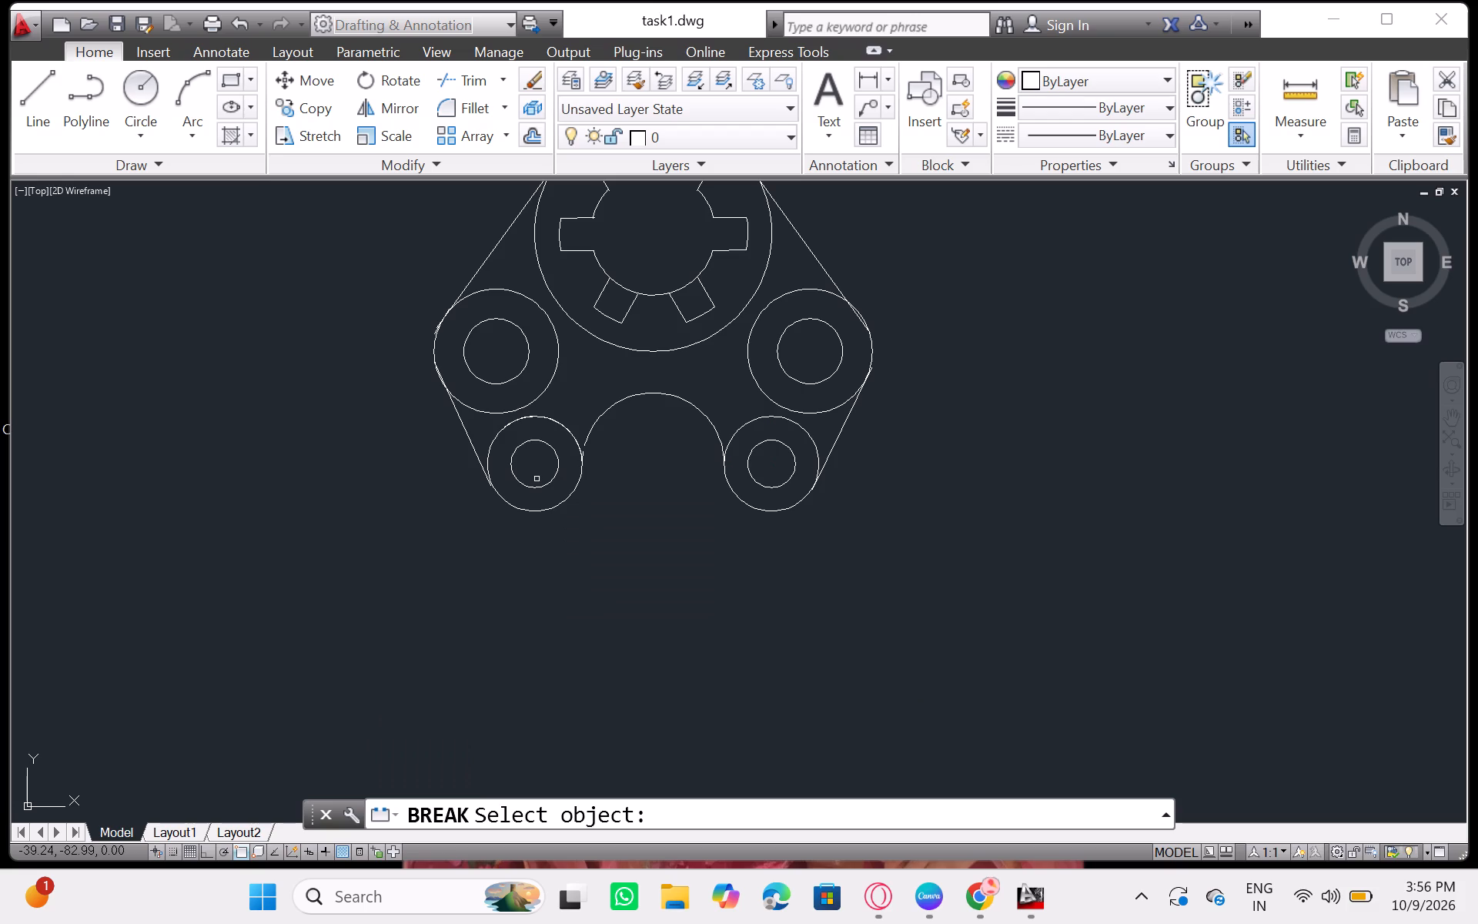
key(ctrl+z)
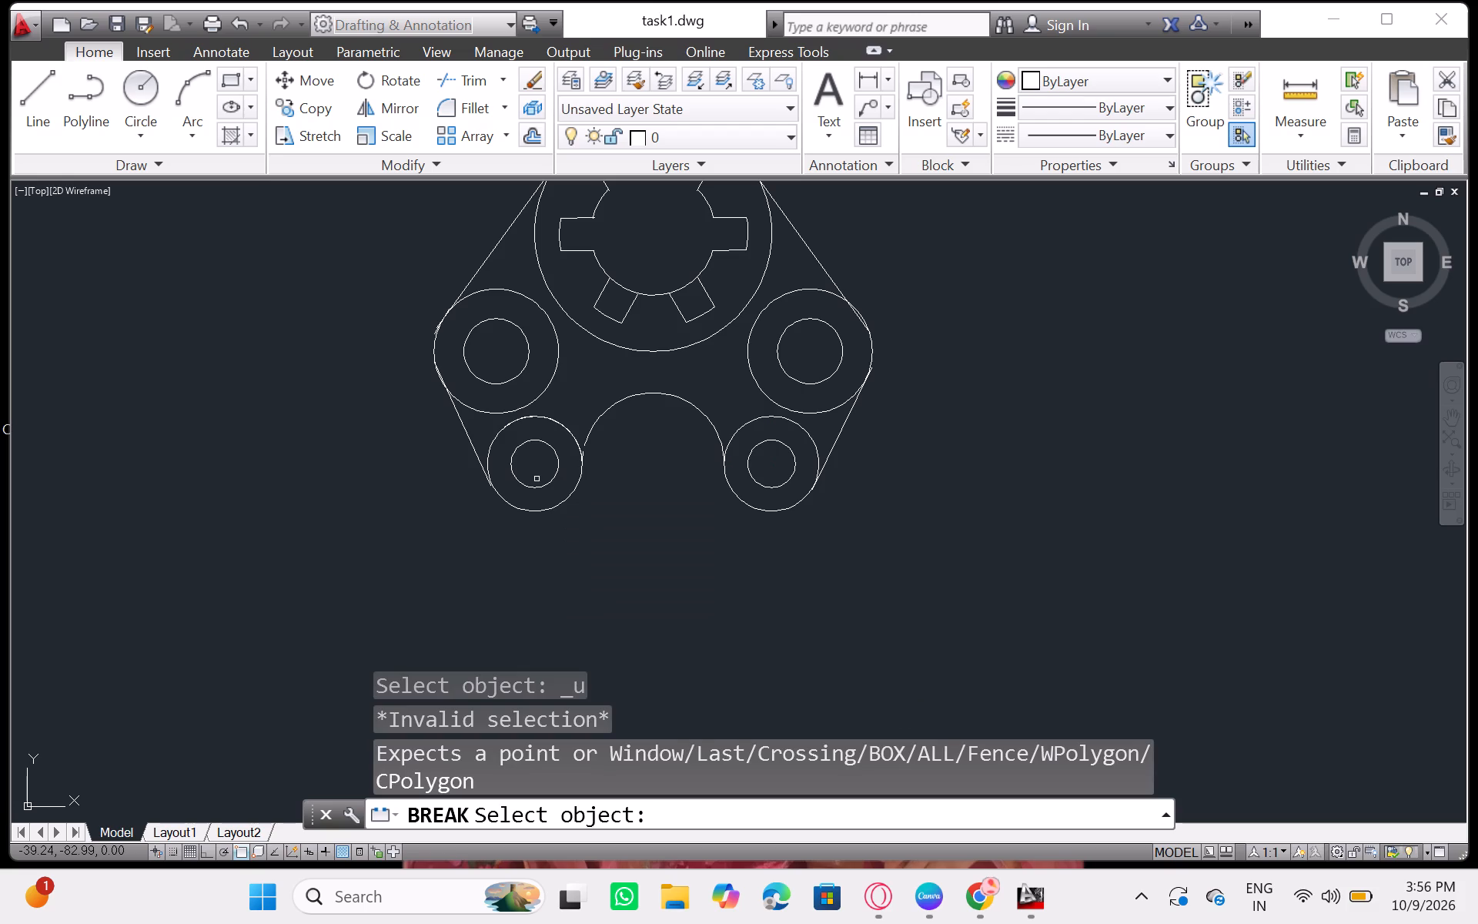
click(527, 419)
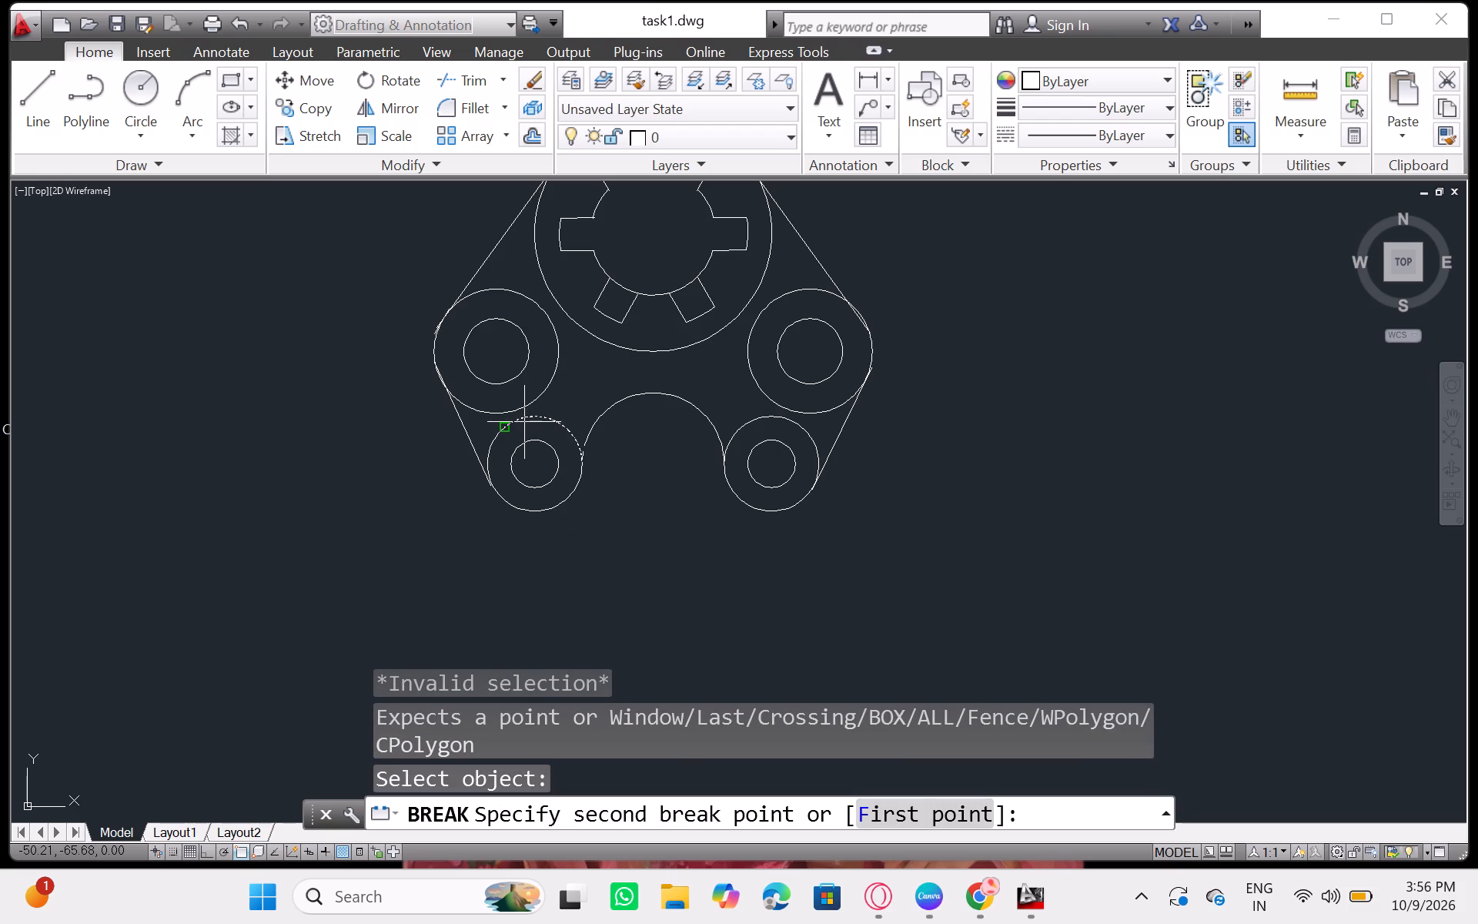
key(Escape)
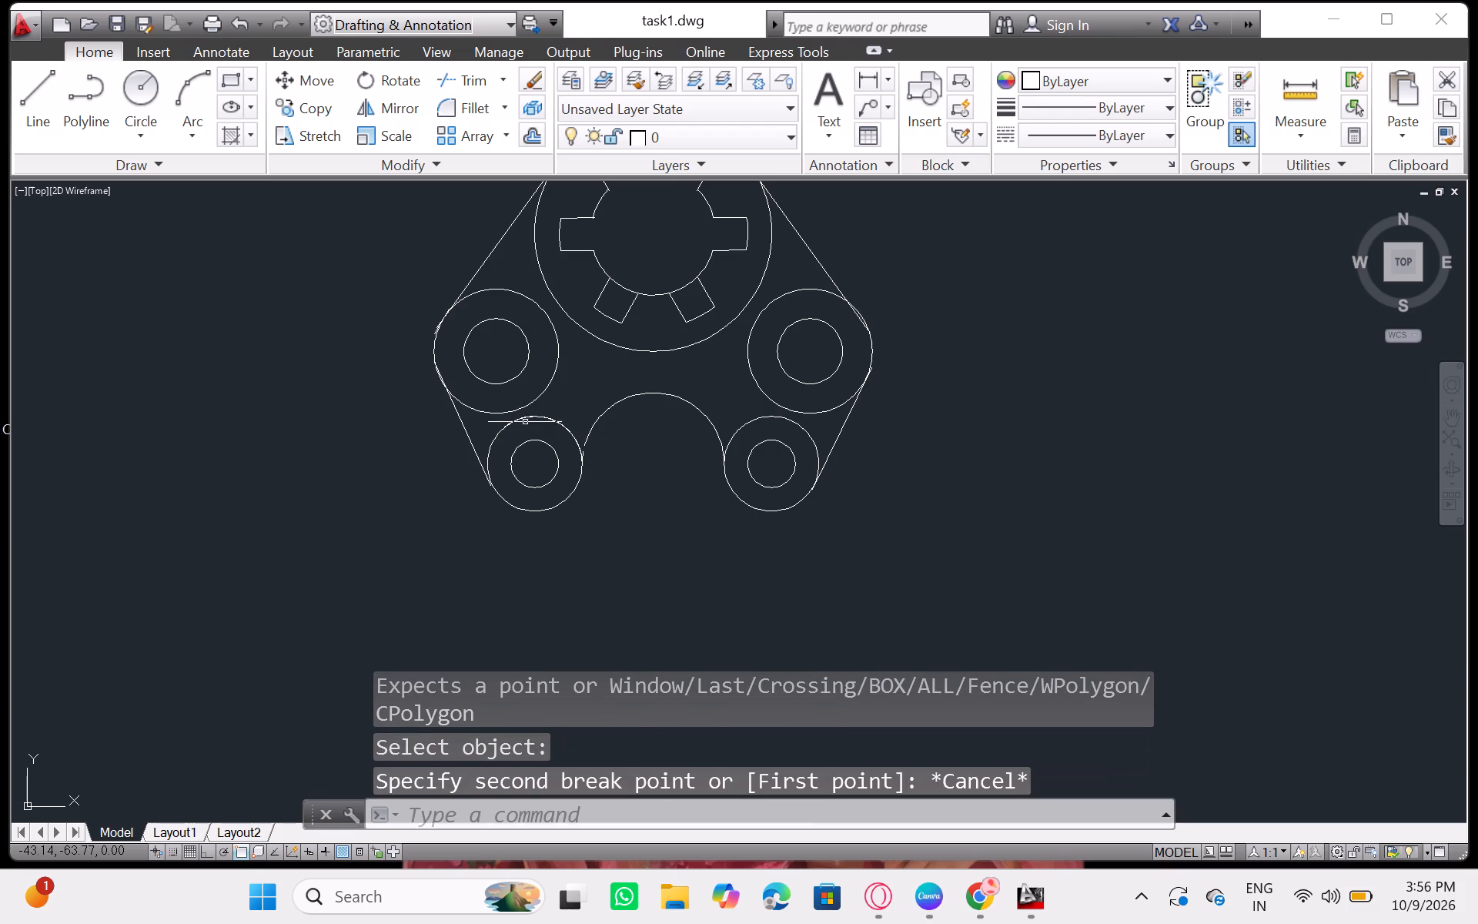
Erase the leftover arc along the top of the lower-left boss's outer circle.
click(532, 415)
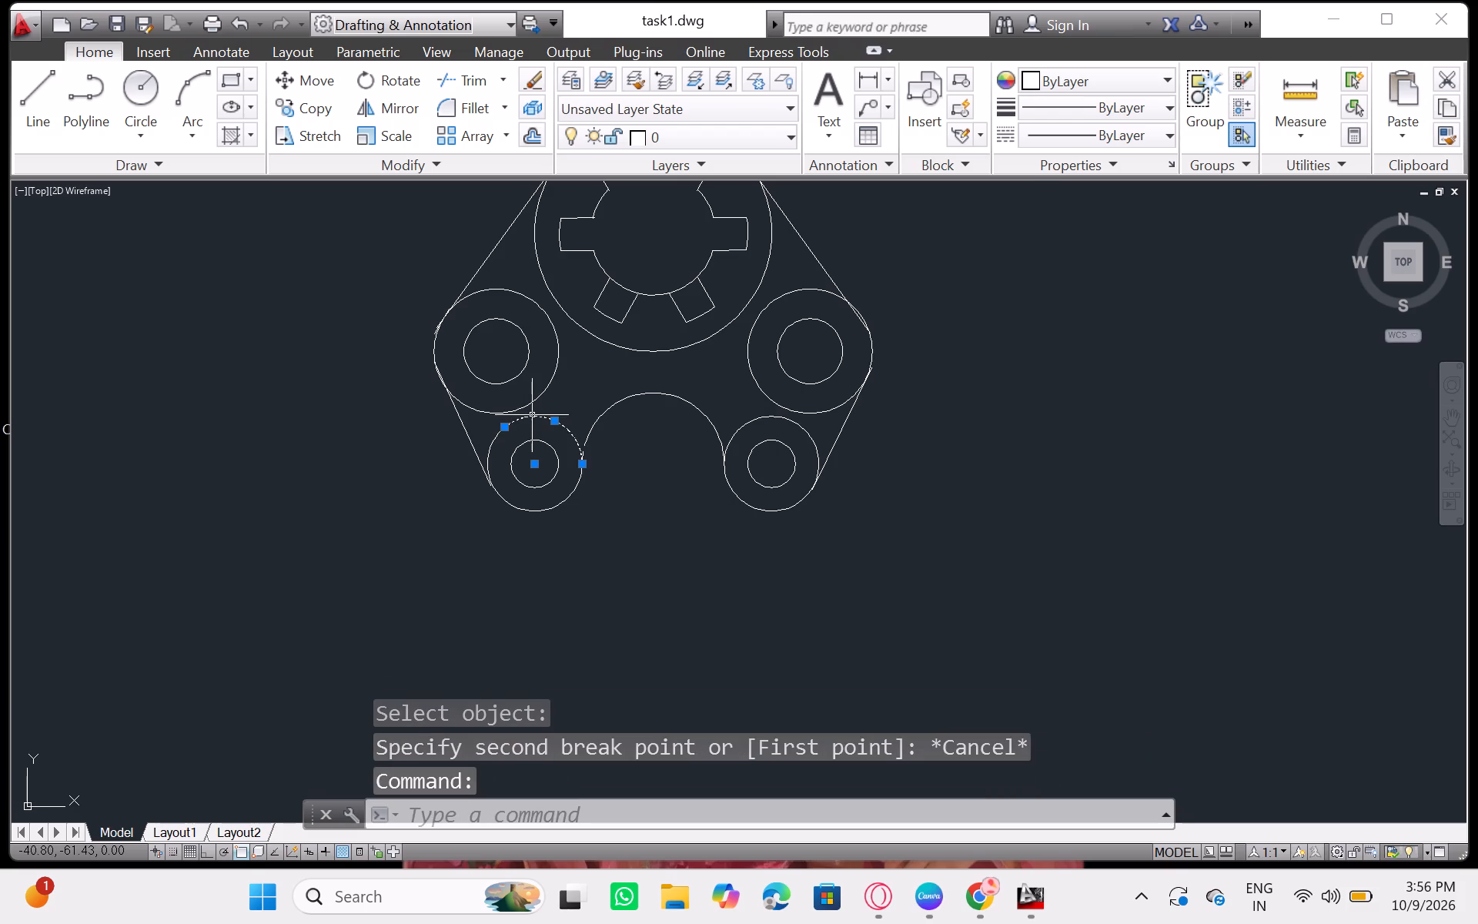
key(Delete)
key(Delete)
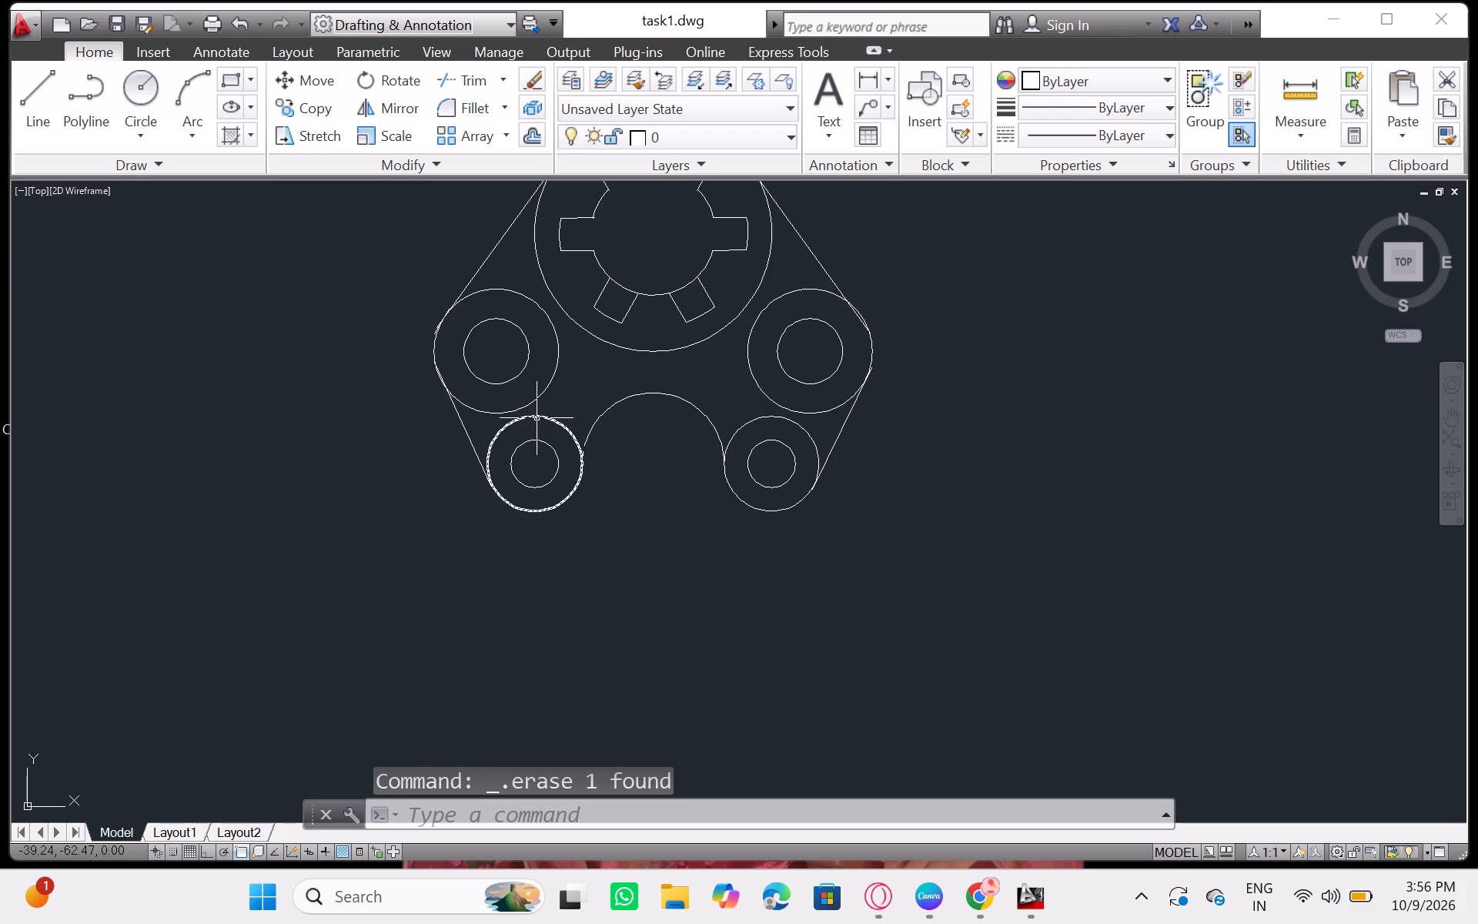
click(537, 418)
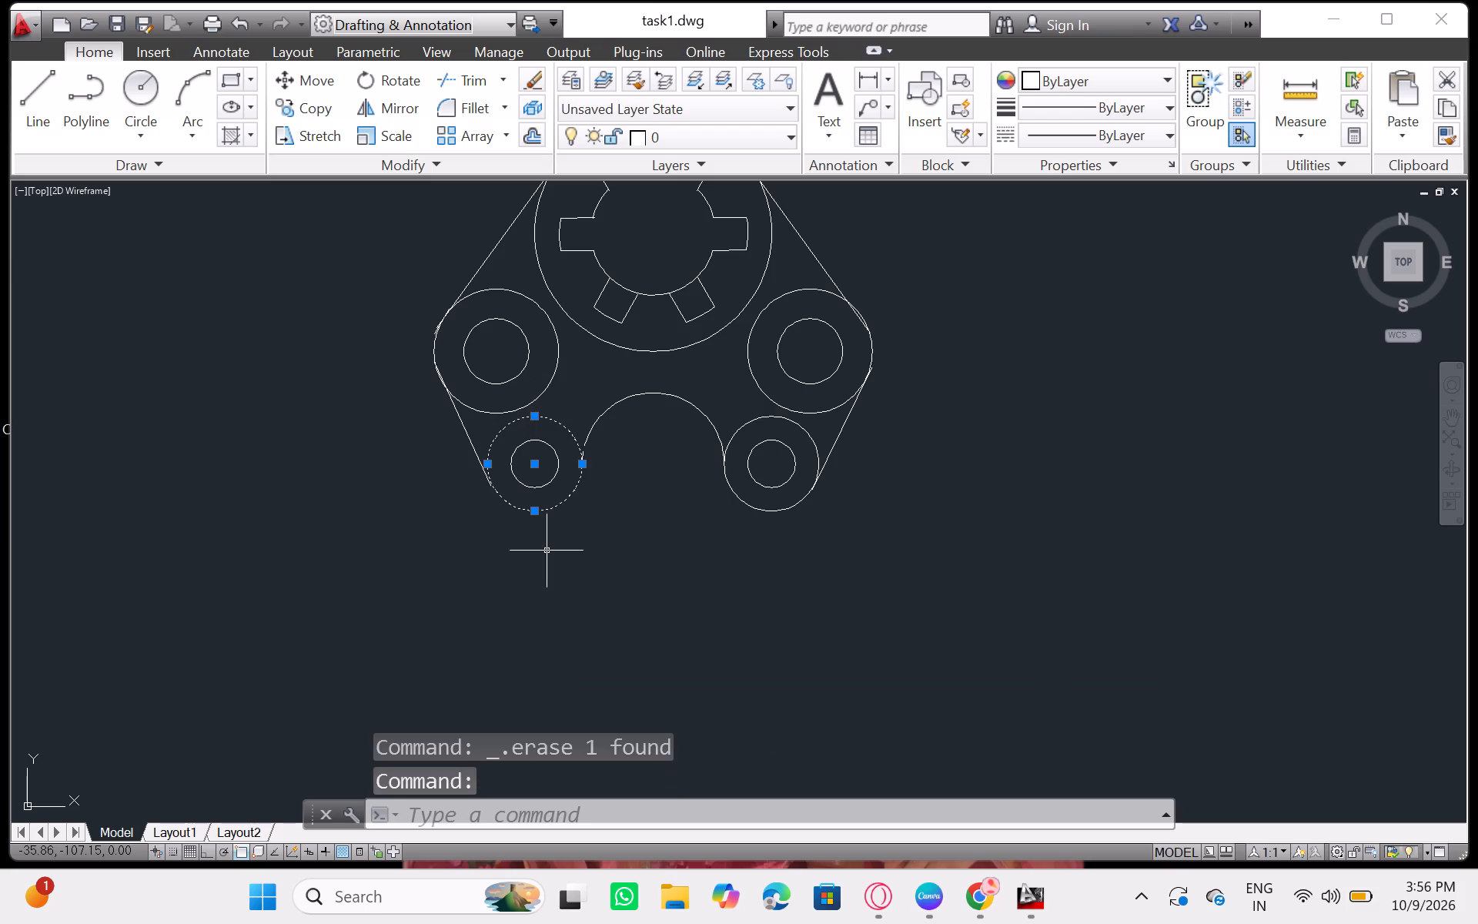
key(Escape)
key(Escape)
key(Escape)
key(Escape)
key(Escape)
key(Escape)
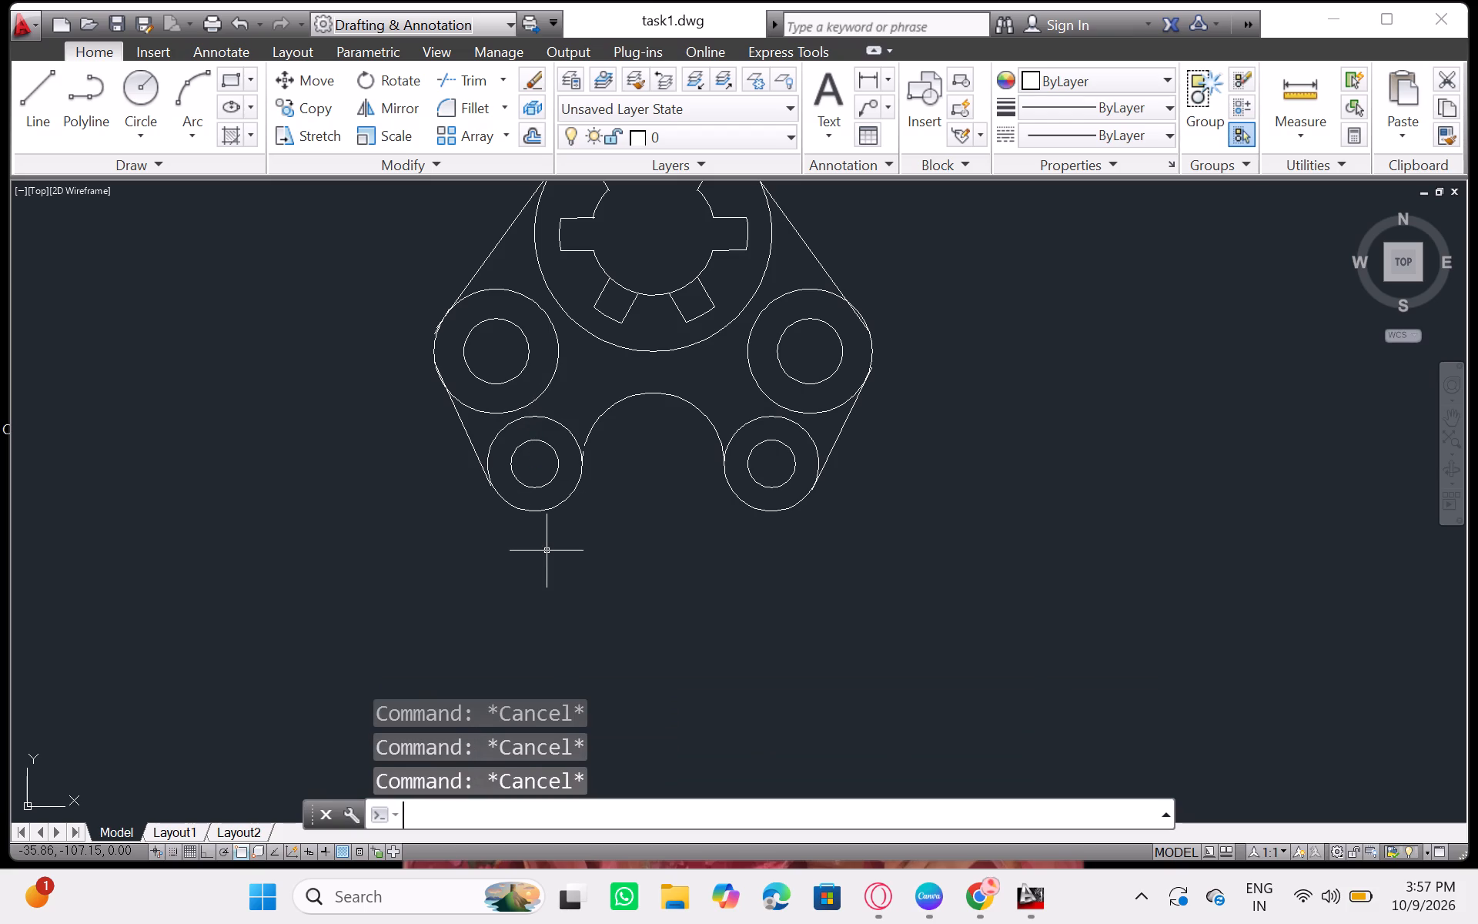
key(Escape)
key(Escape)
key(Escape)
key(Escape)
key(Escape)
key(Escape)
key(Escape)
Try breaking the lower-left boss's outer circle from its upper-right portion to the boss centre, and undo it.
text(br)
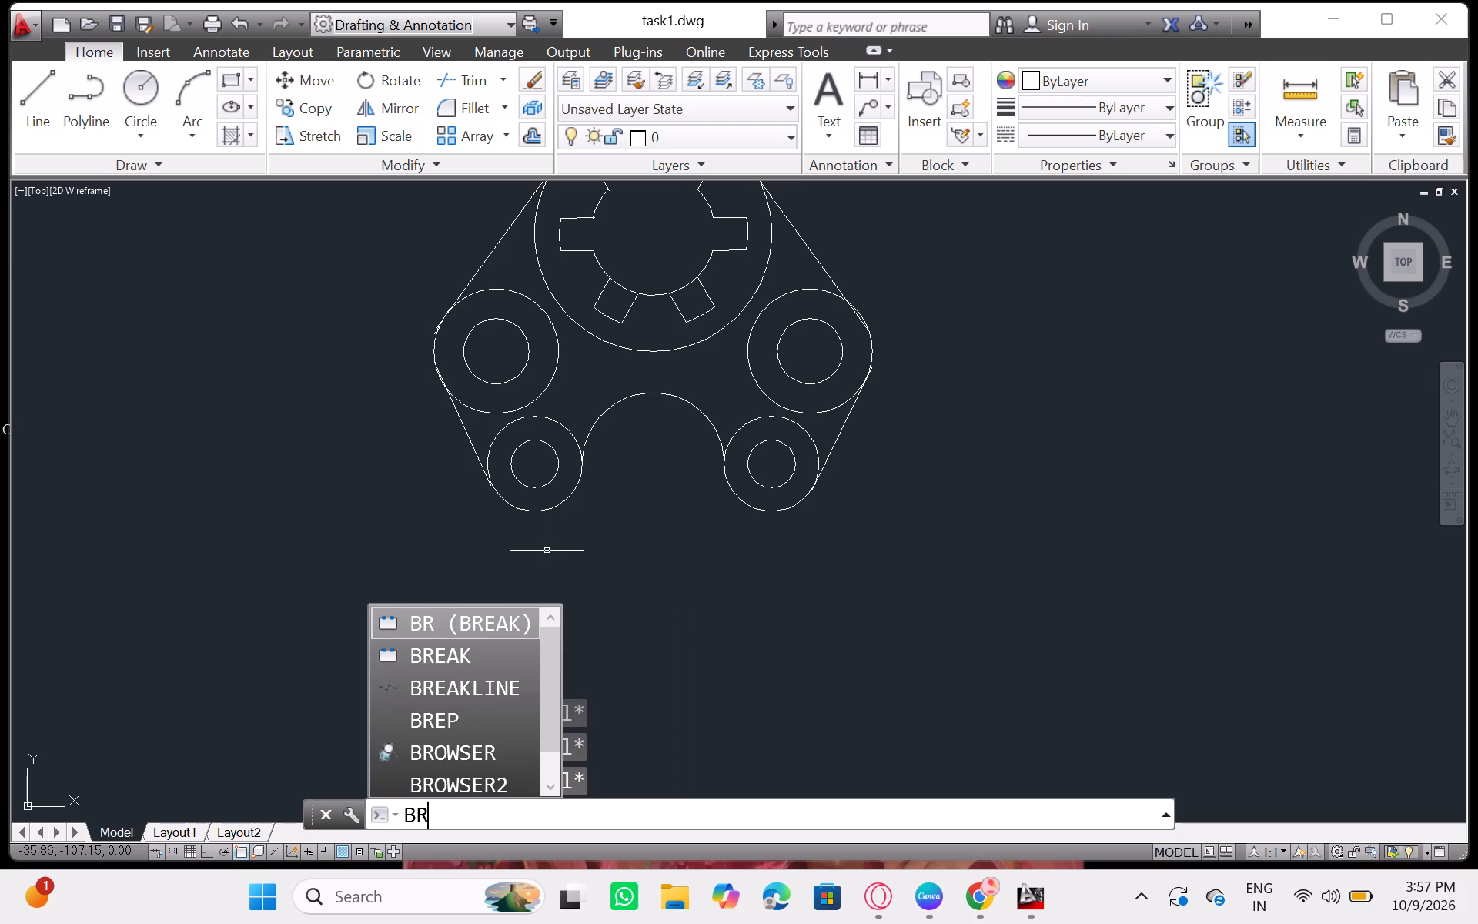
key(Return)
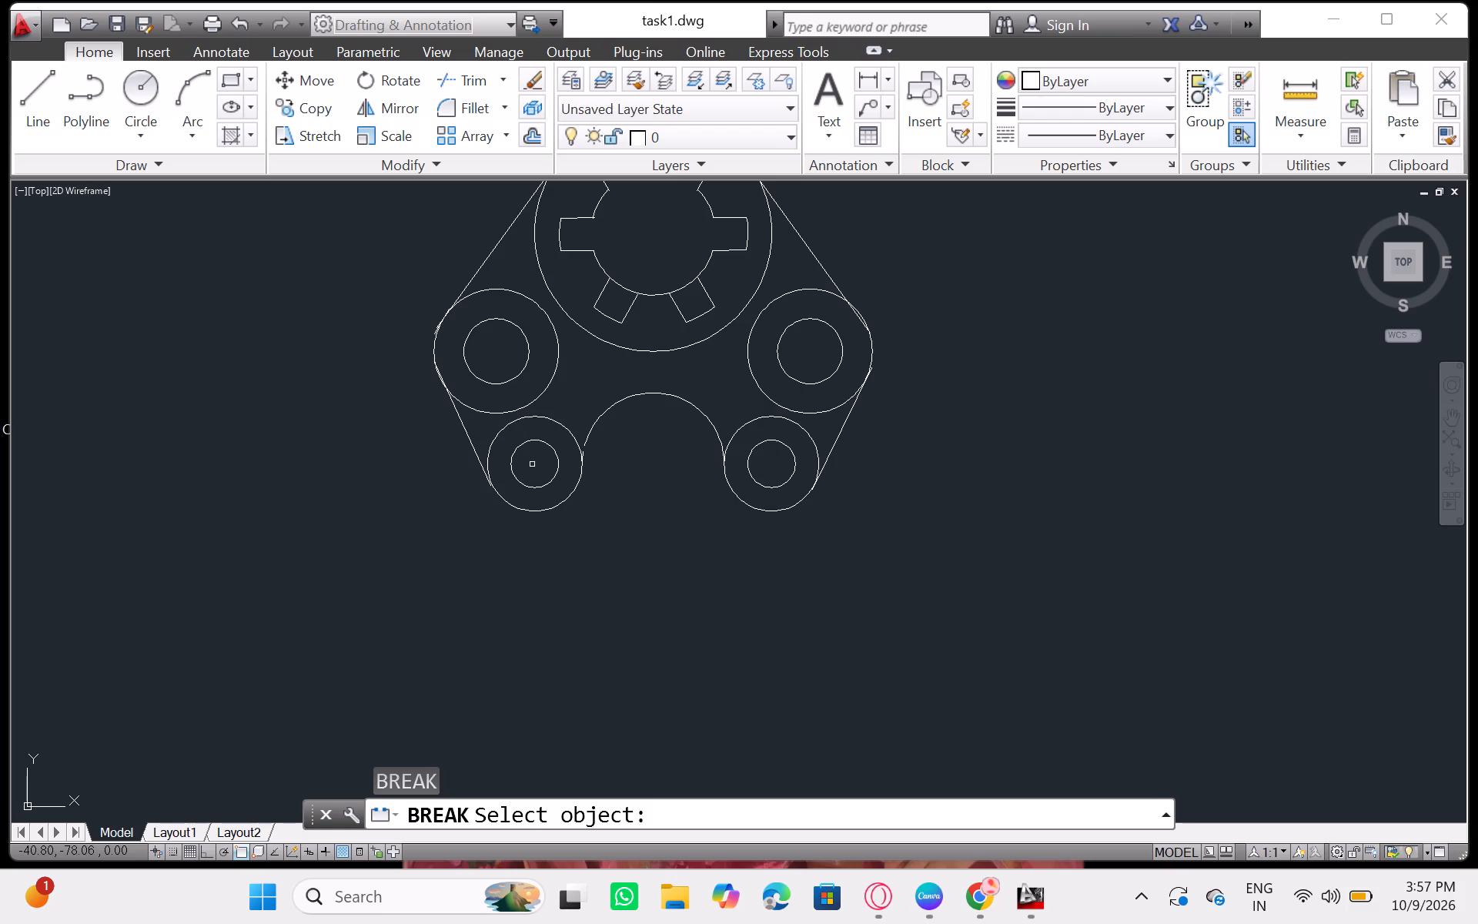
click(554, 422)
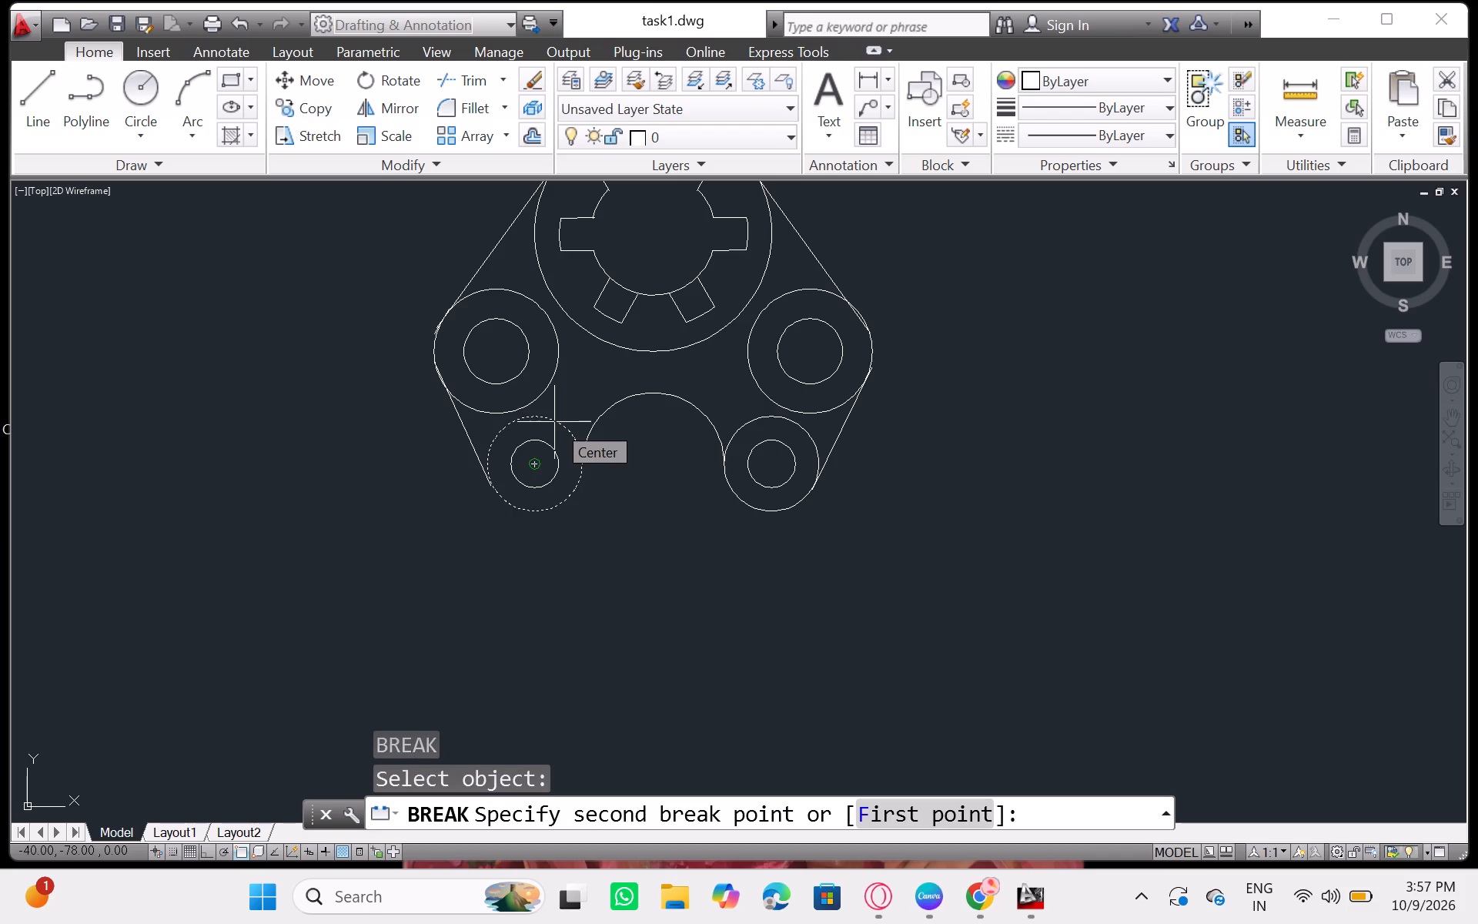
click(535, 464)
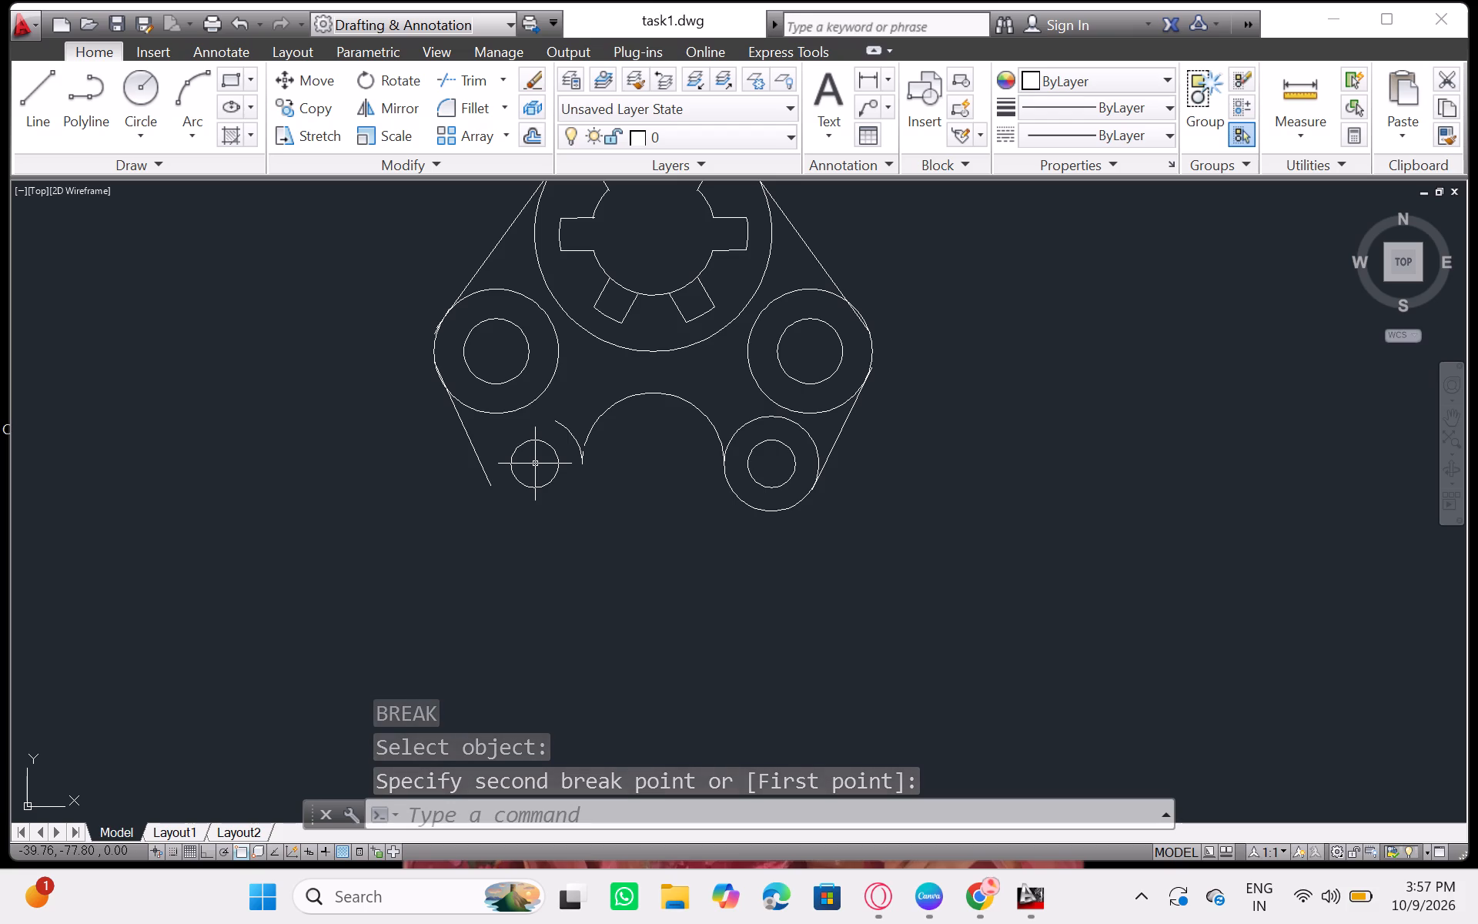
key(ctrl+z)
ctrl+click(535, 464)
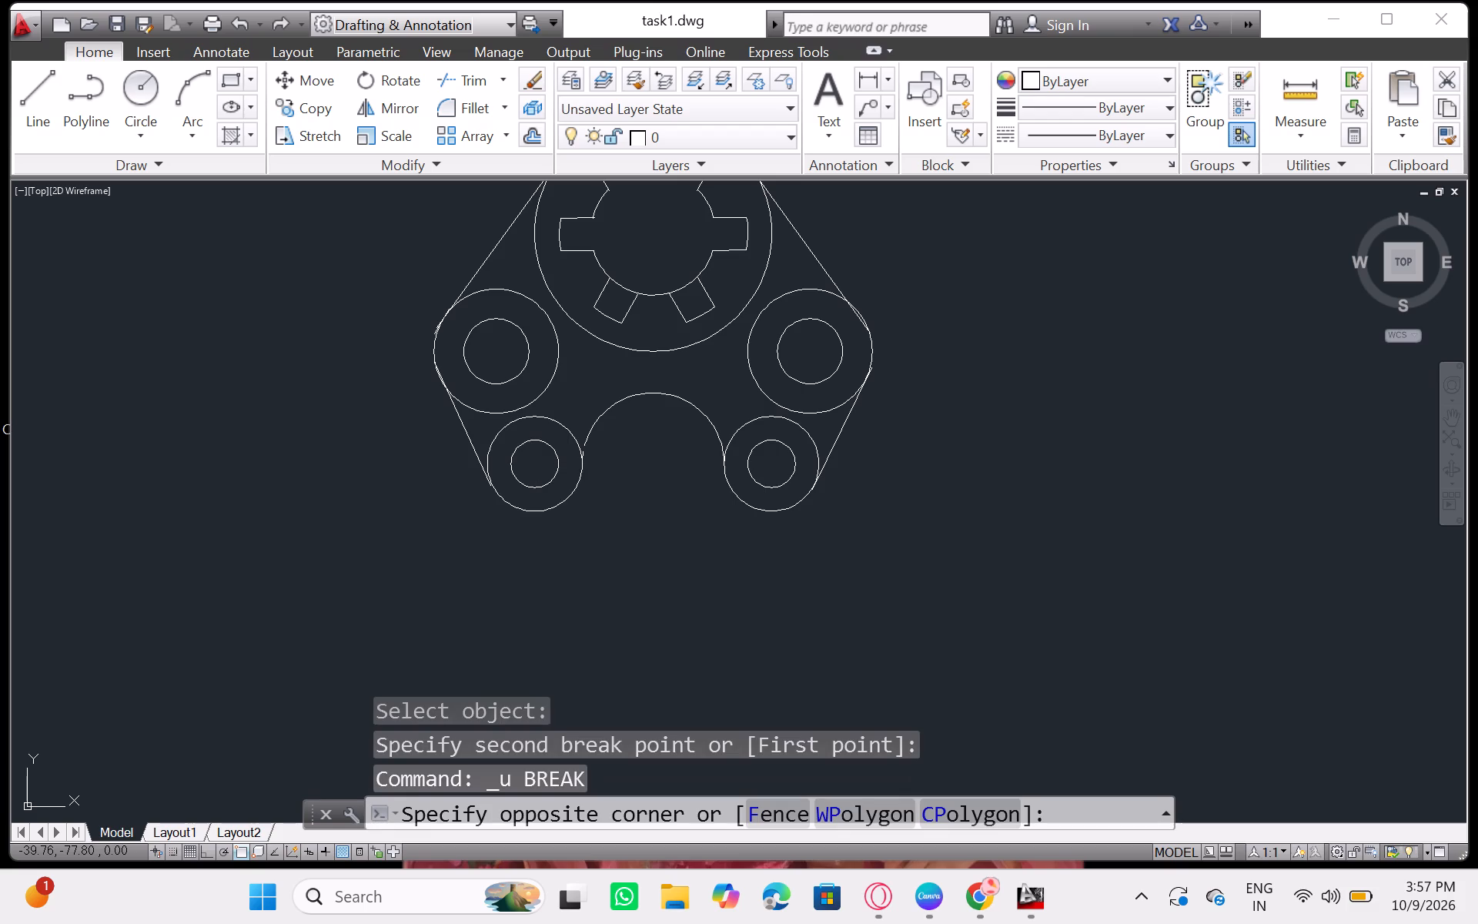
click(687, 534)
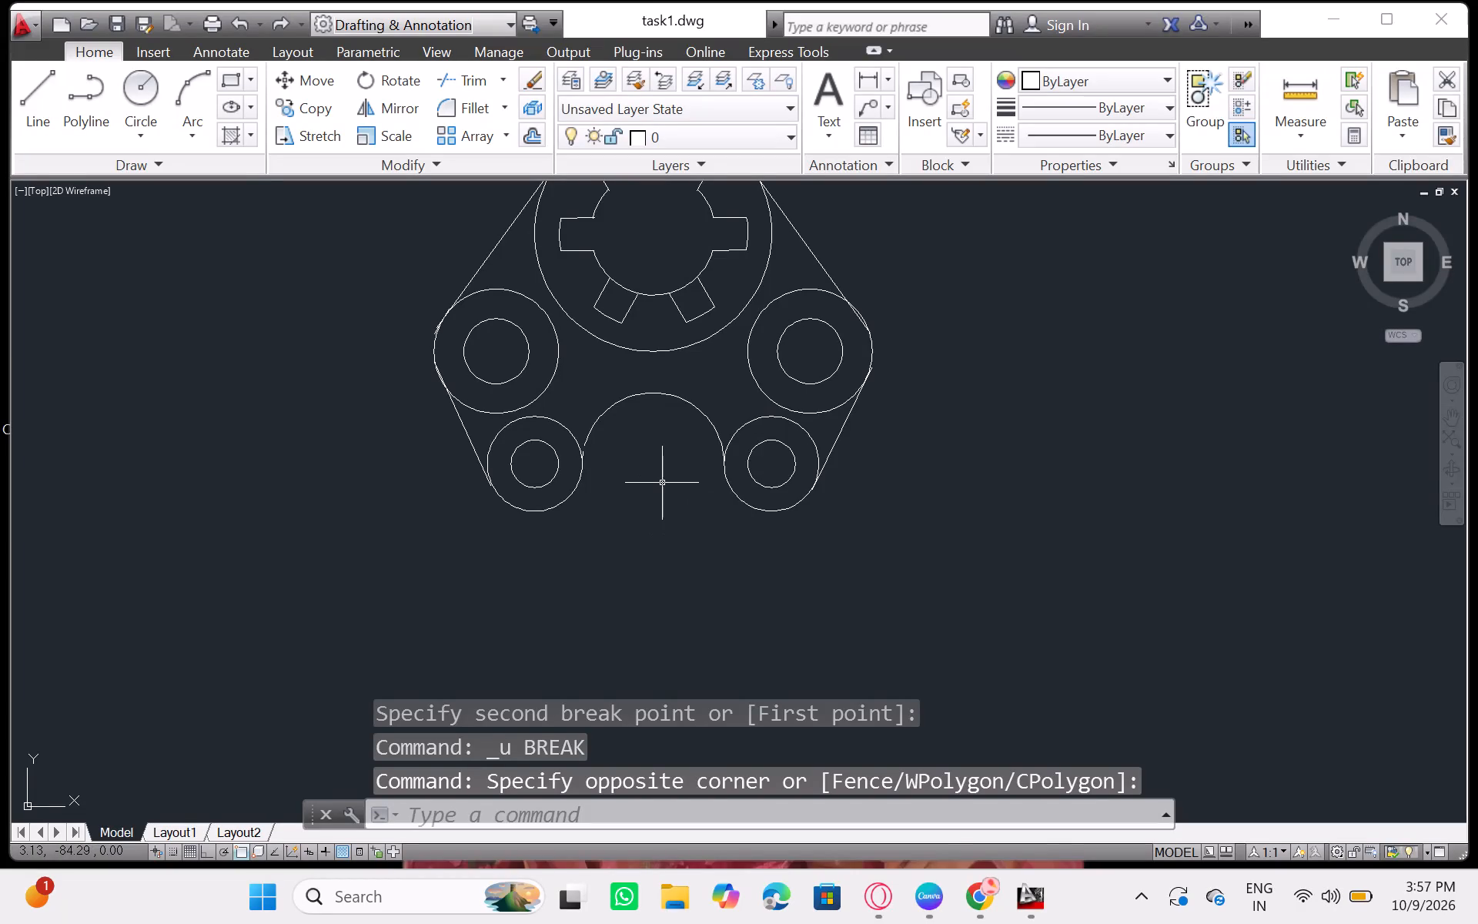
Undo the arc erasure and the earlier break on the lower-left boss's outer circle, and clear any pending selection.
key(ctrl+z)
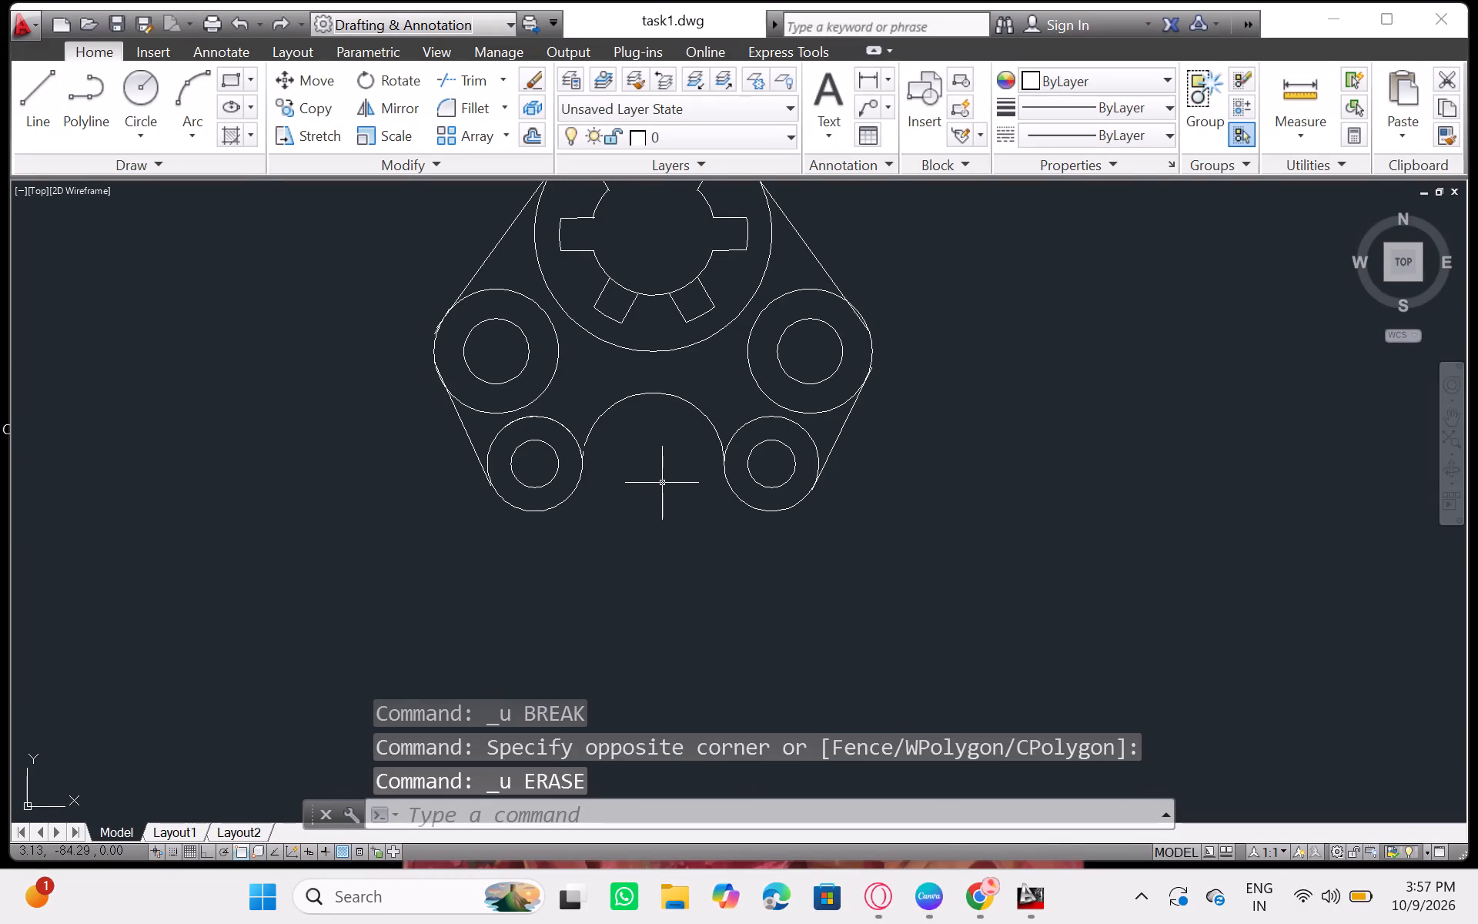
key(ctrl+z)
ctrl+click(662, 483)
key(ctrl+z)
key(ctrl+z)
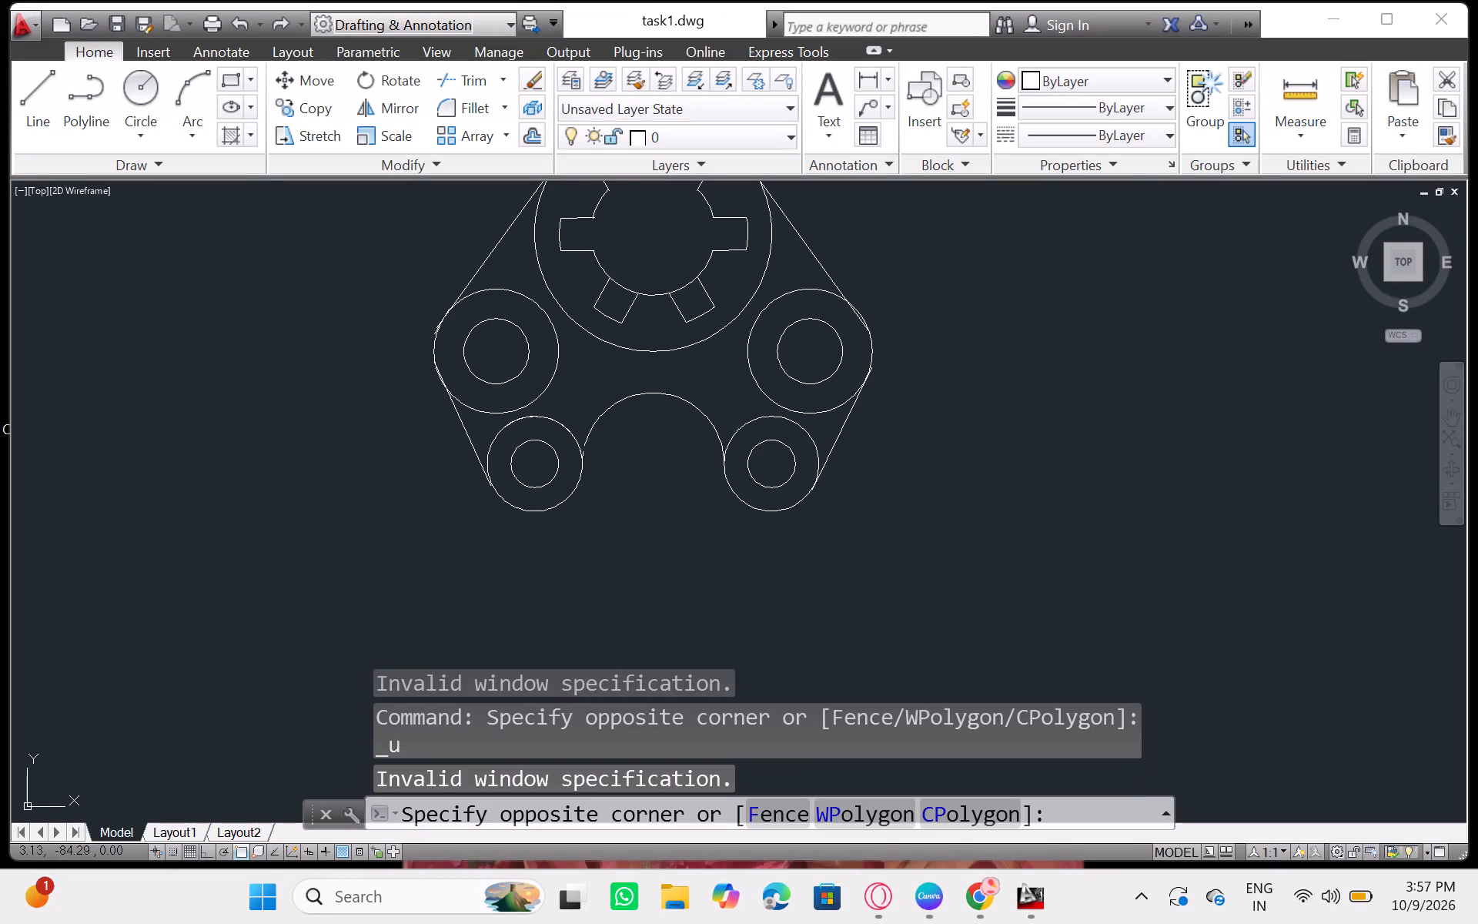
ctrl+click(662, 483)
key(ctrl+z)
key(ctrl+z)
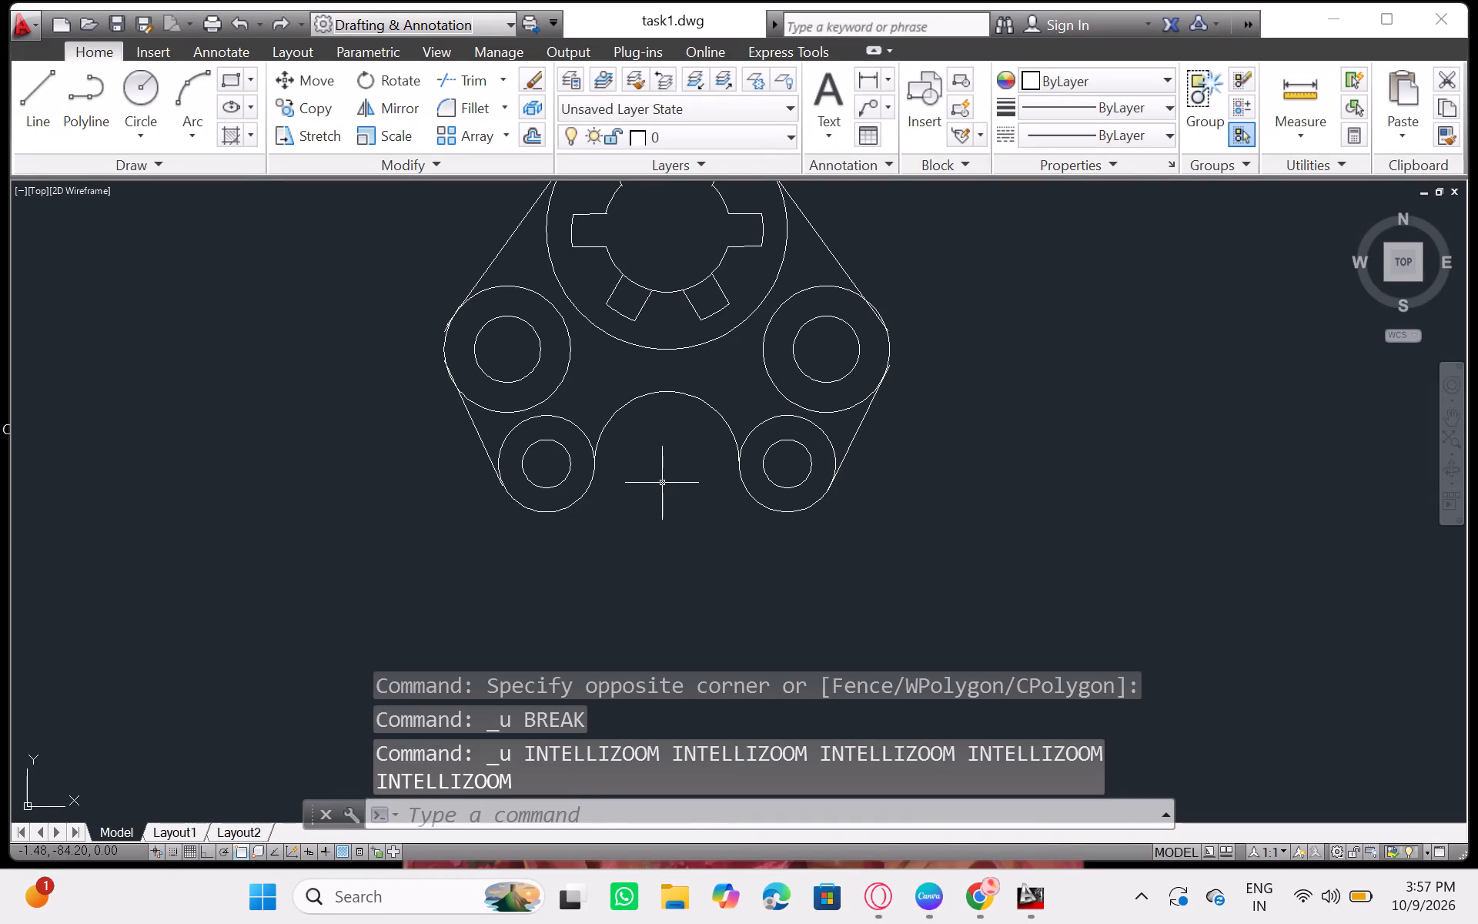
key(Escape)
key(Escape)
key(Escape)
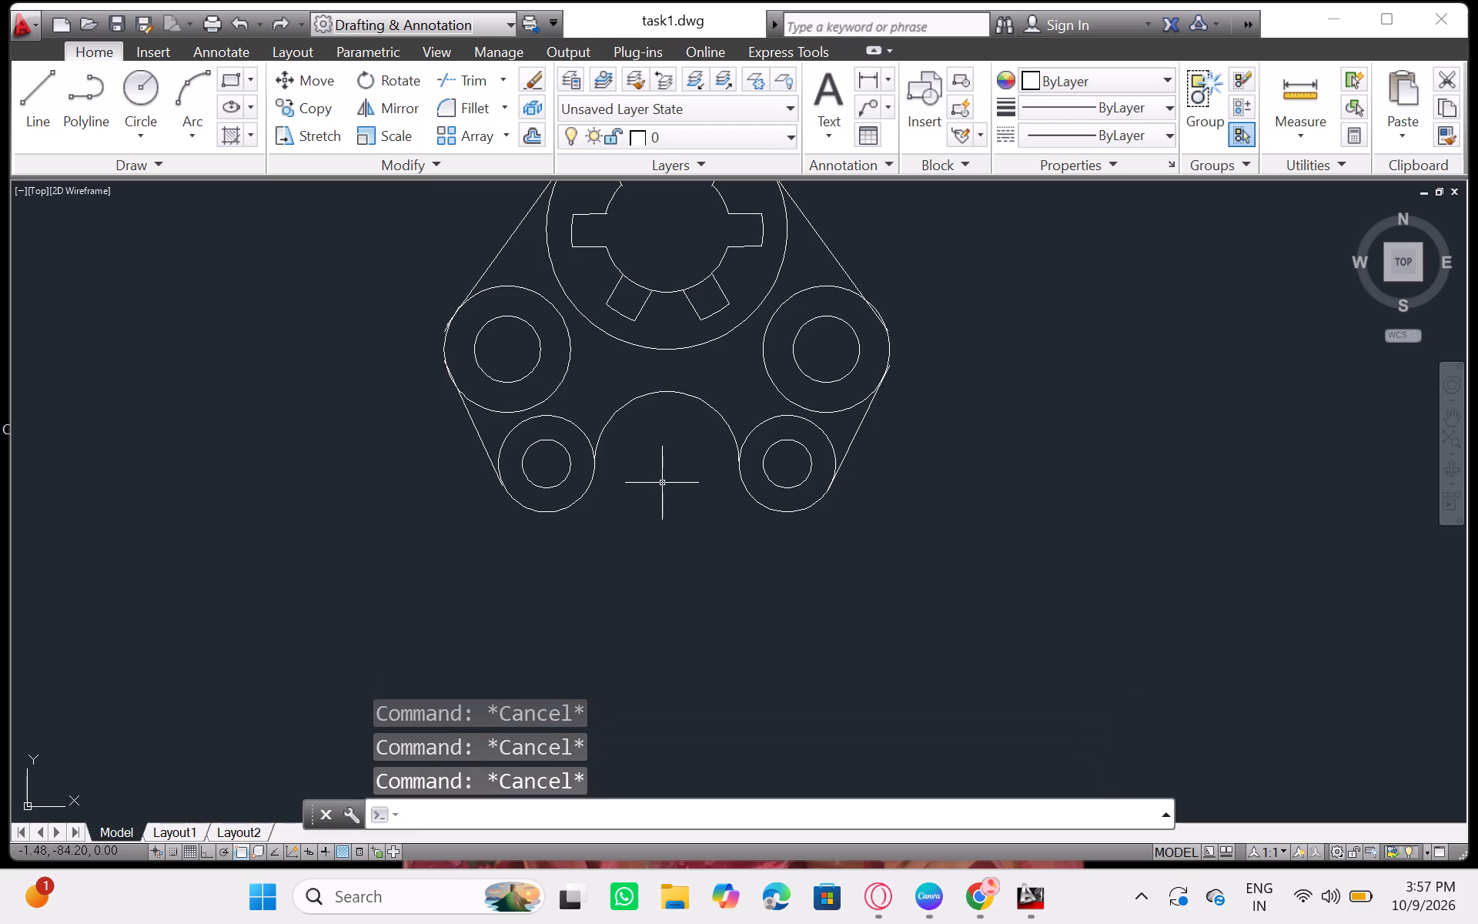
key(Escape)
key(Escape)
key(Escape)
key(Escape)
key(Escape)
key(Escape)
Break the lower-left boss's outer circle with the First point option, from the tangent line's lower end to the circle's upper-right portion.
text(br)
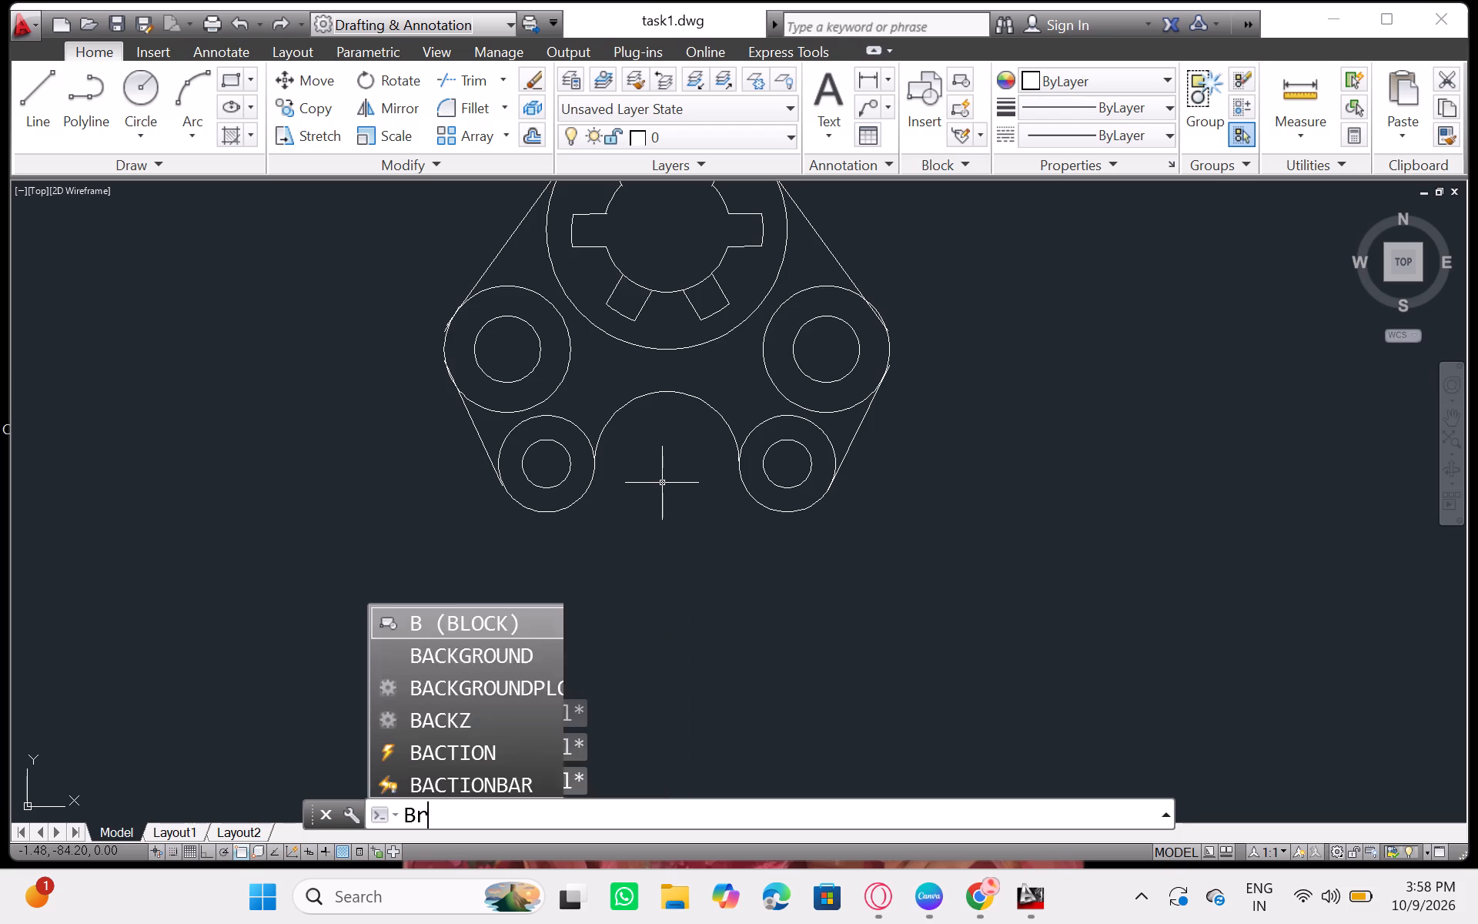
key(Return)
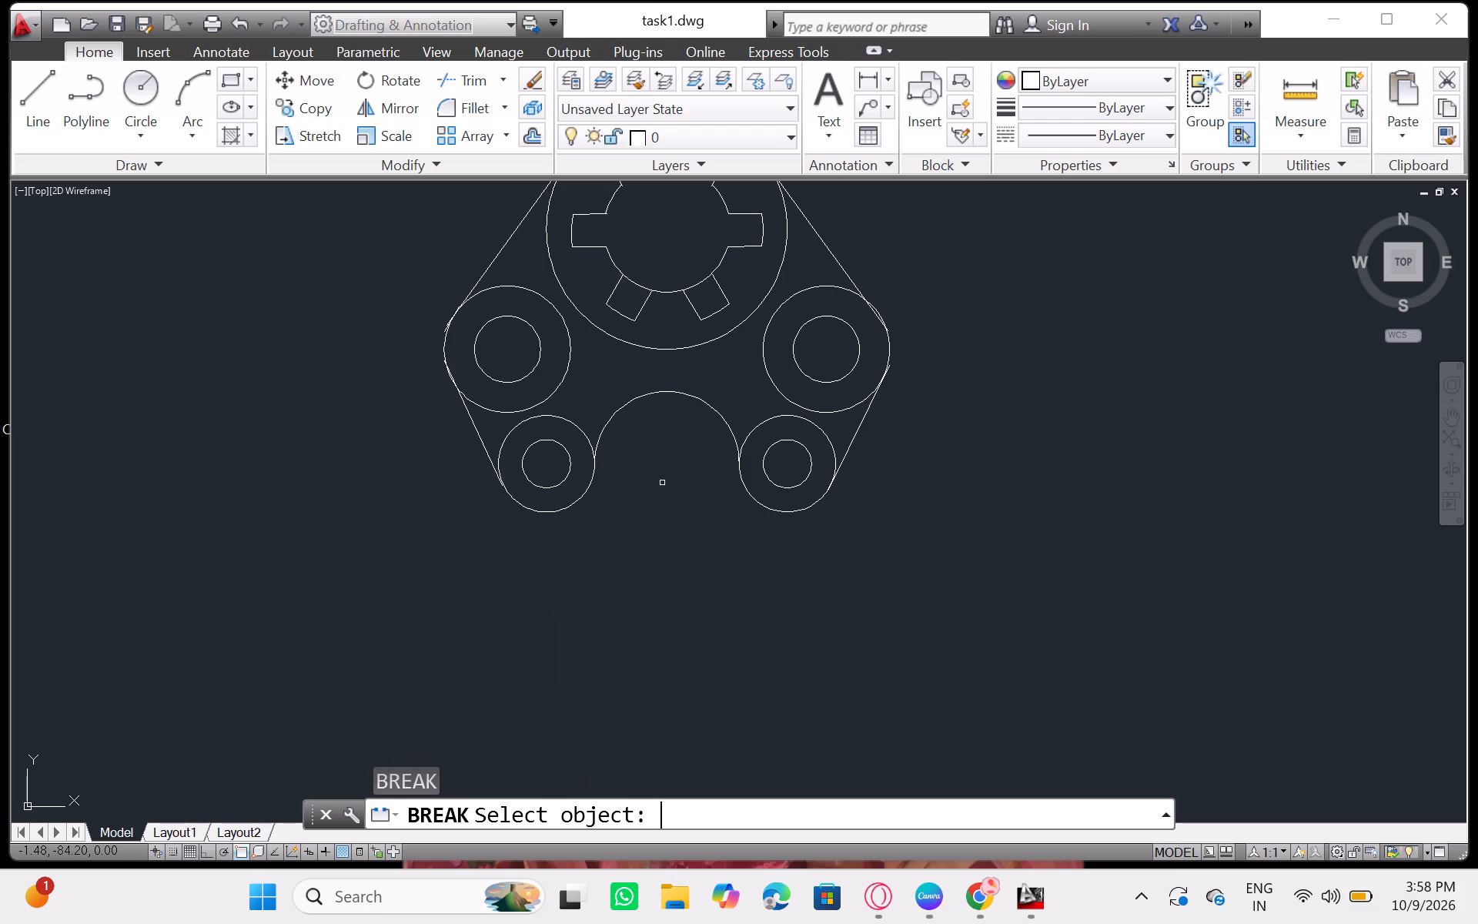
click(557, 417)
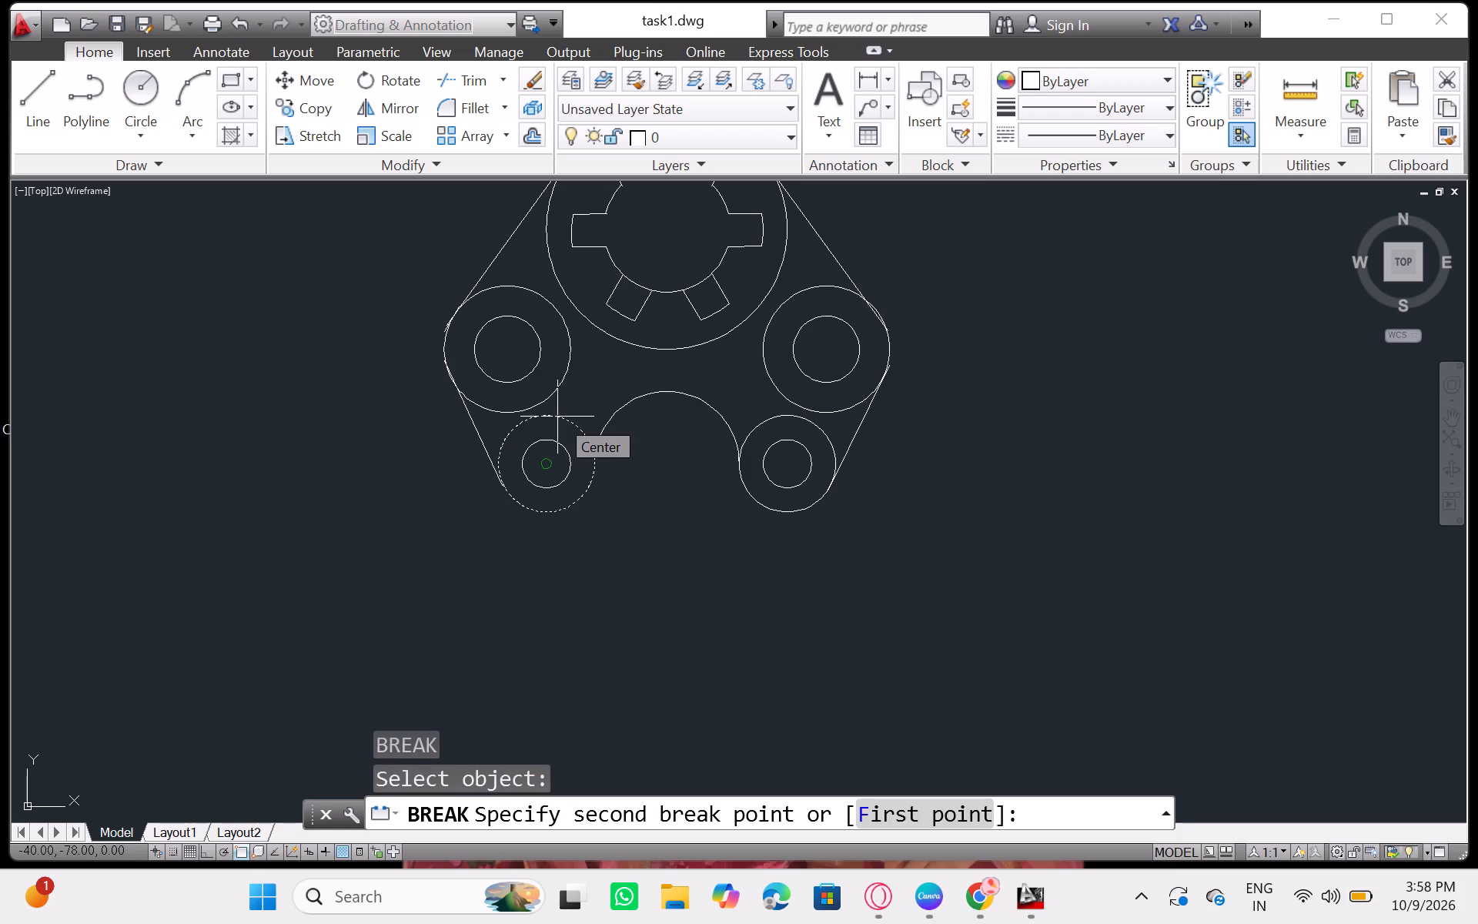
key(f)
key(Return)
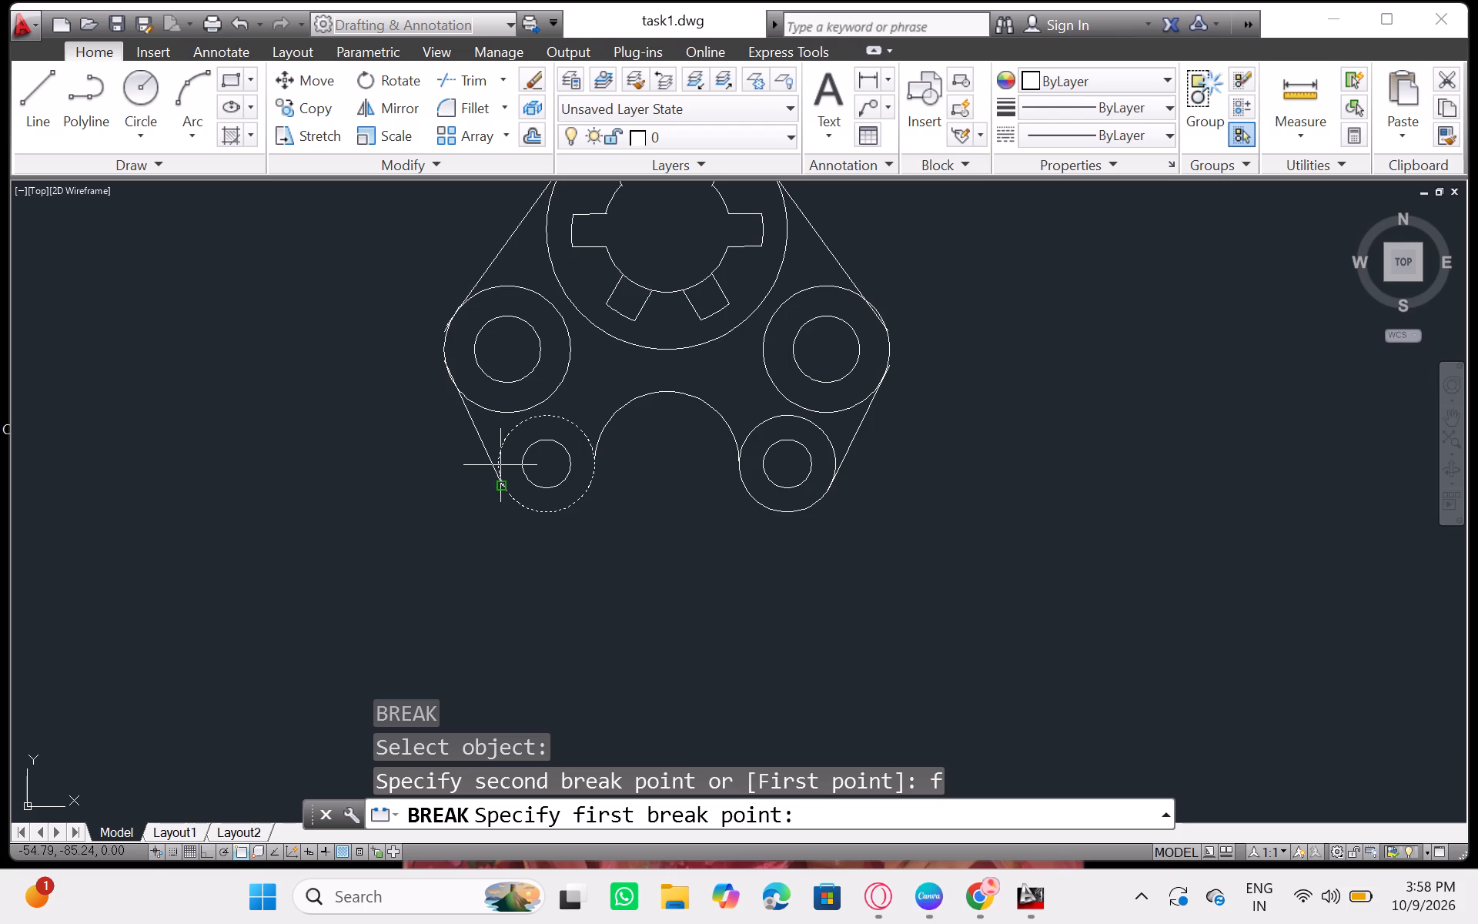
click(499, 467)
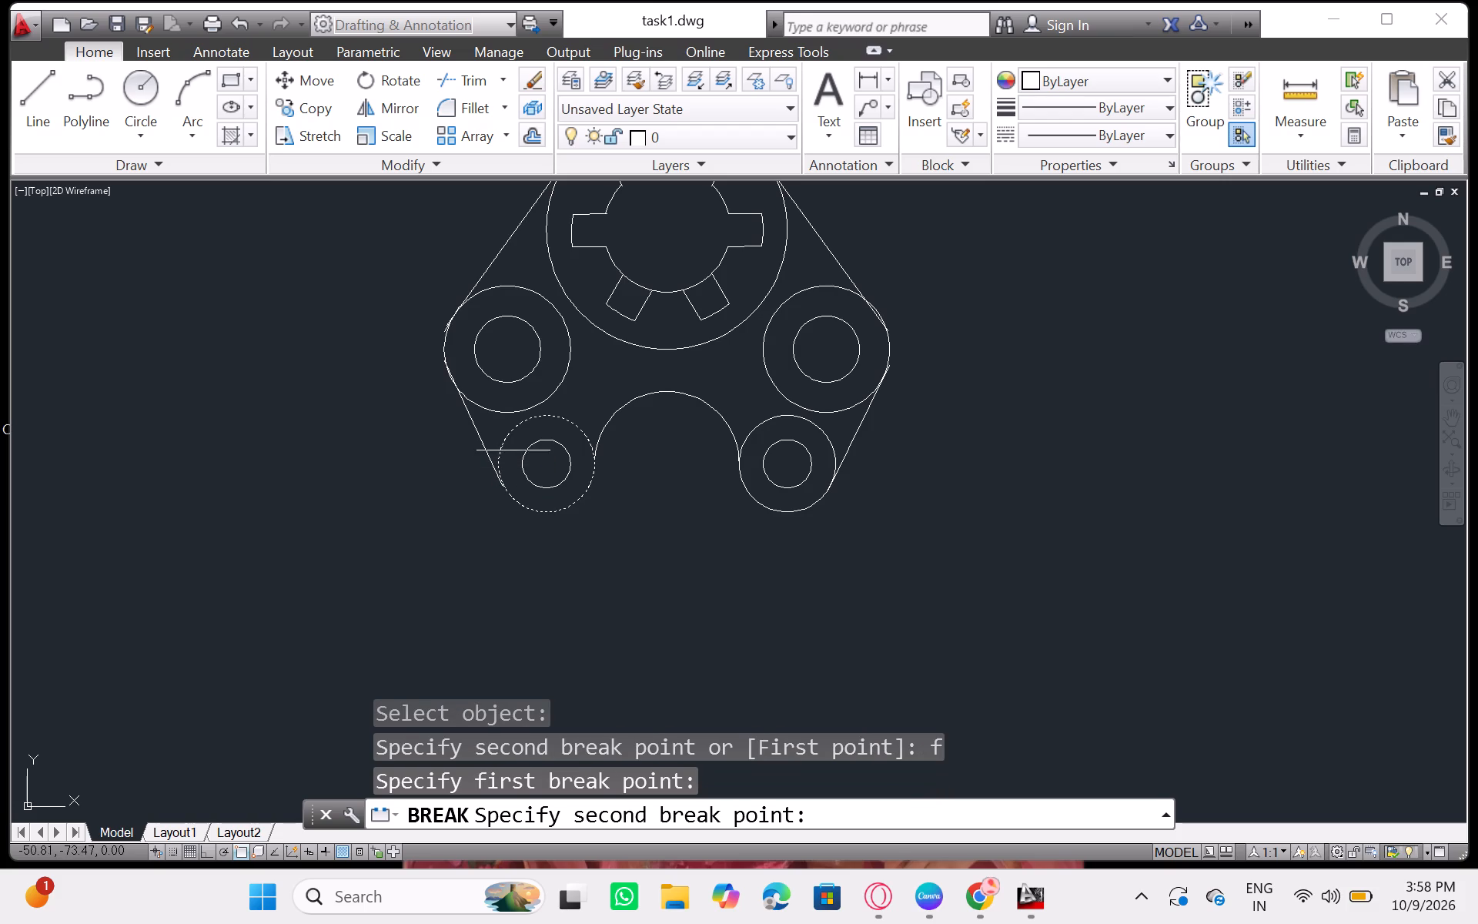
click(590, 440)
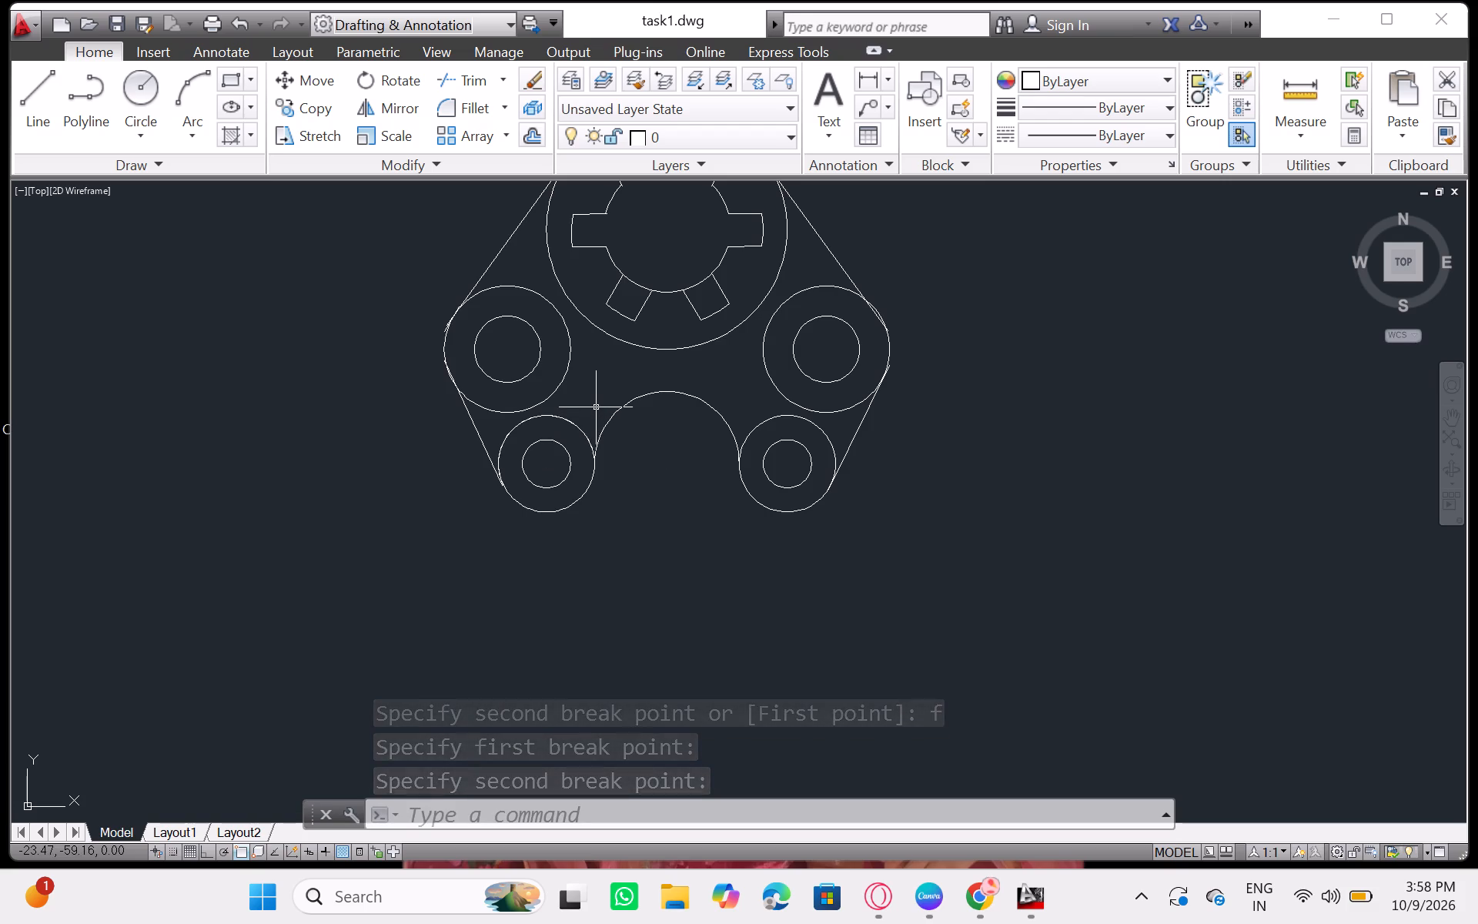
Break the arc along the top of the lower-left boss, from its left side to its upper-left portion.
key(Return)
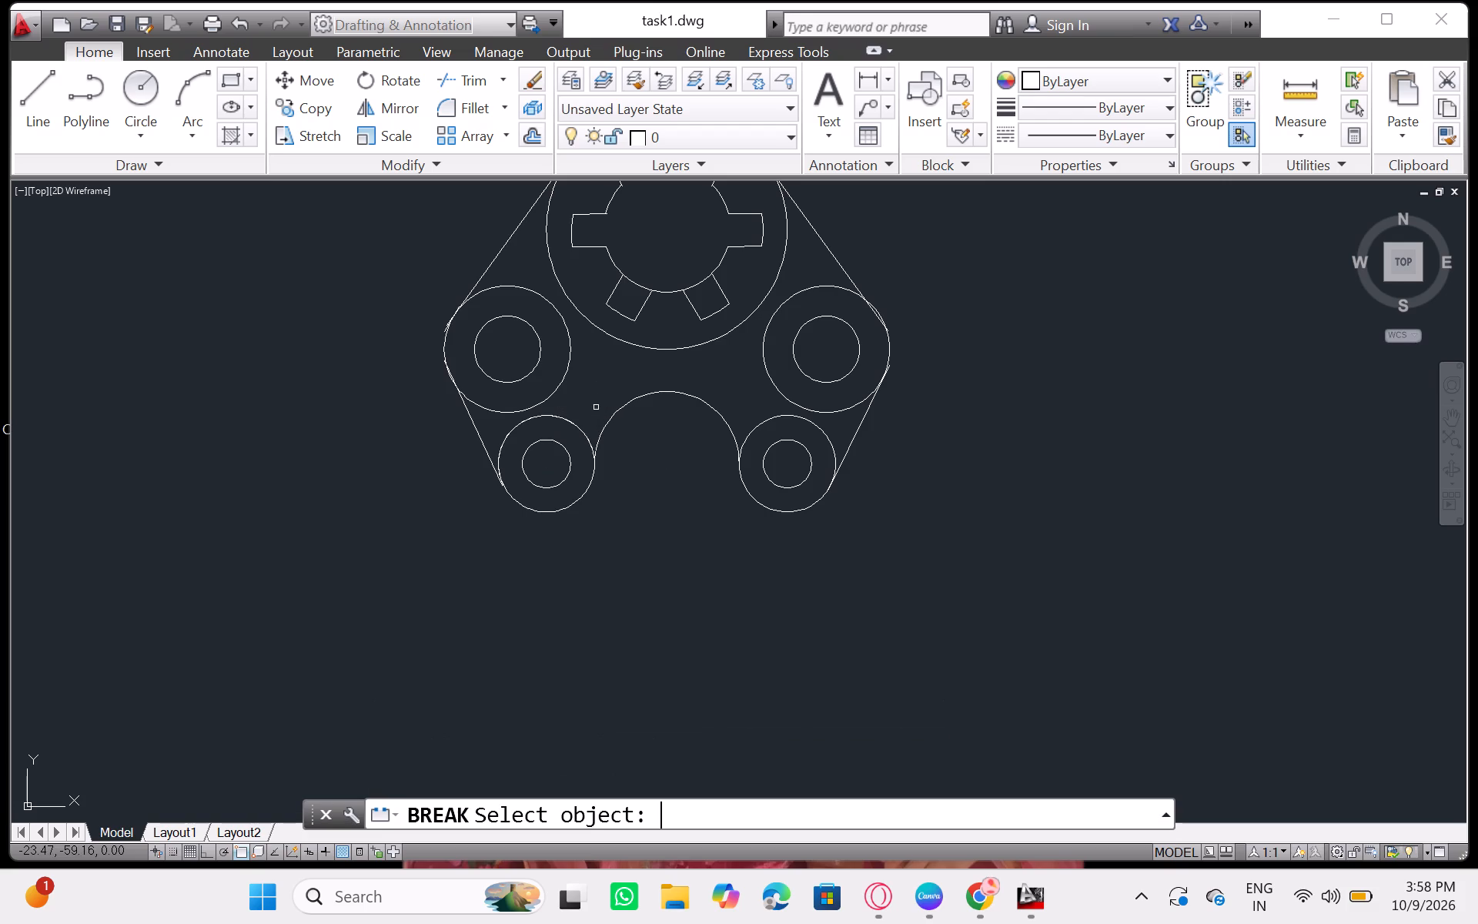
click(501, 447)
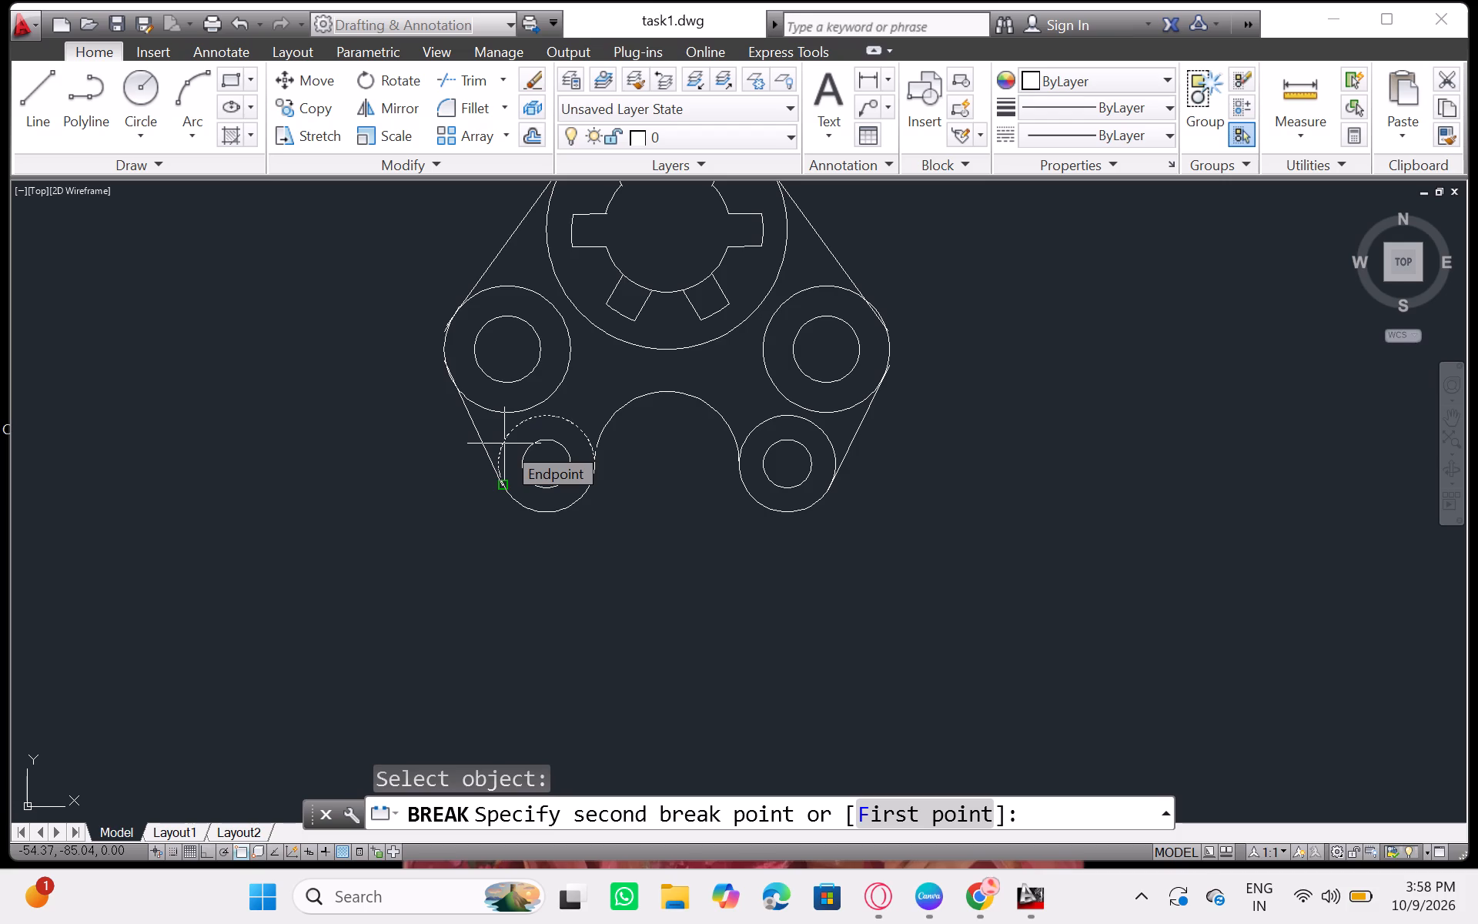
key(Return)
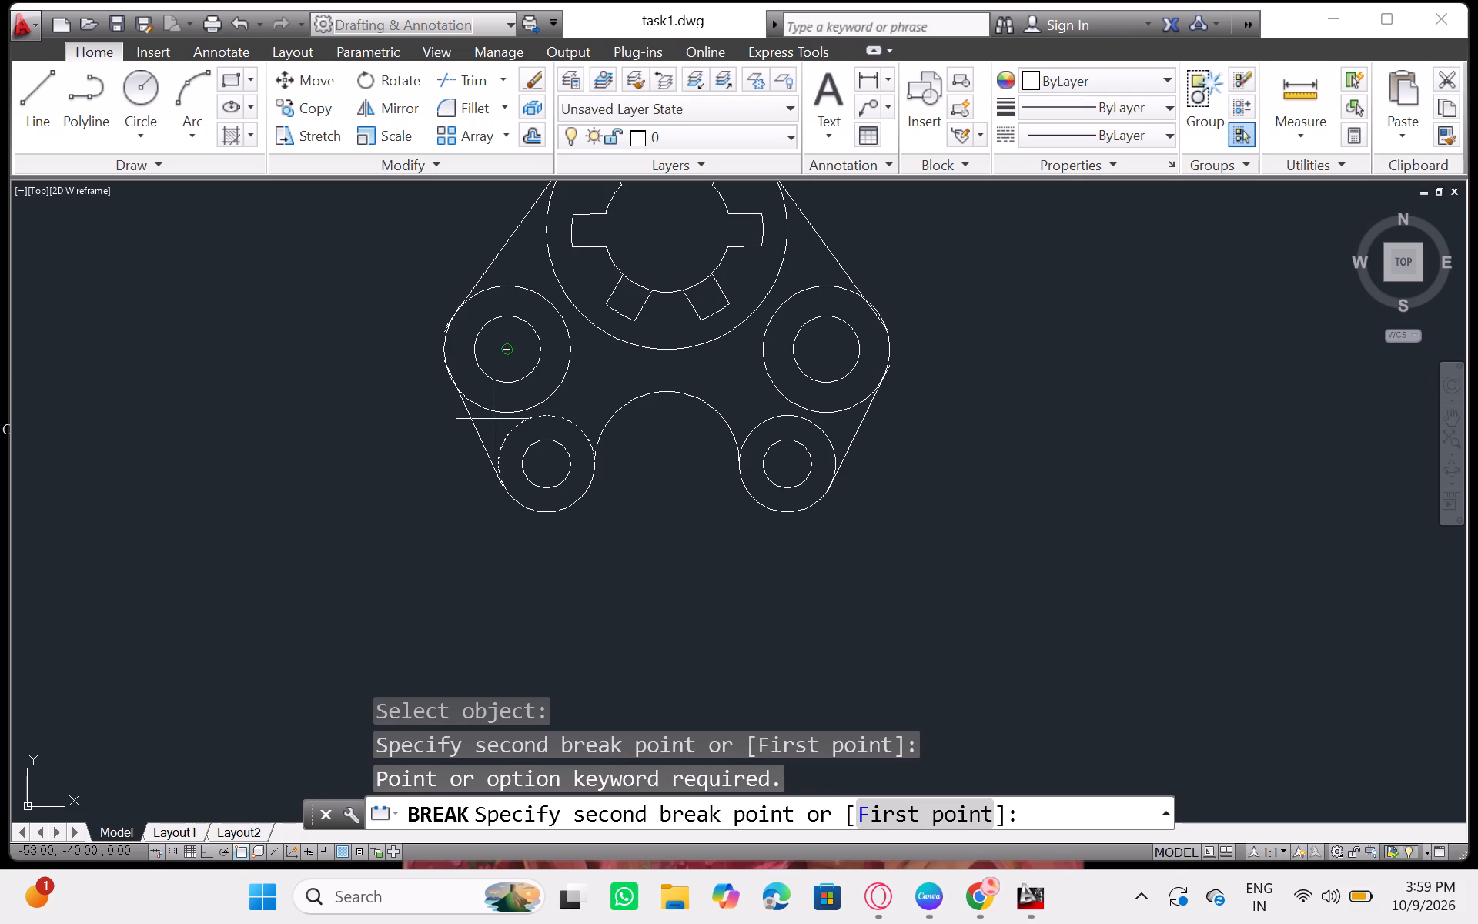
click(509, 430)
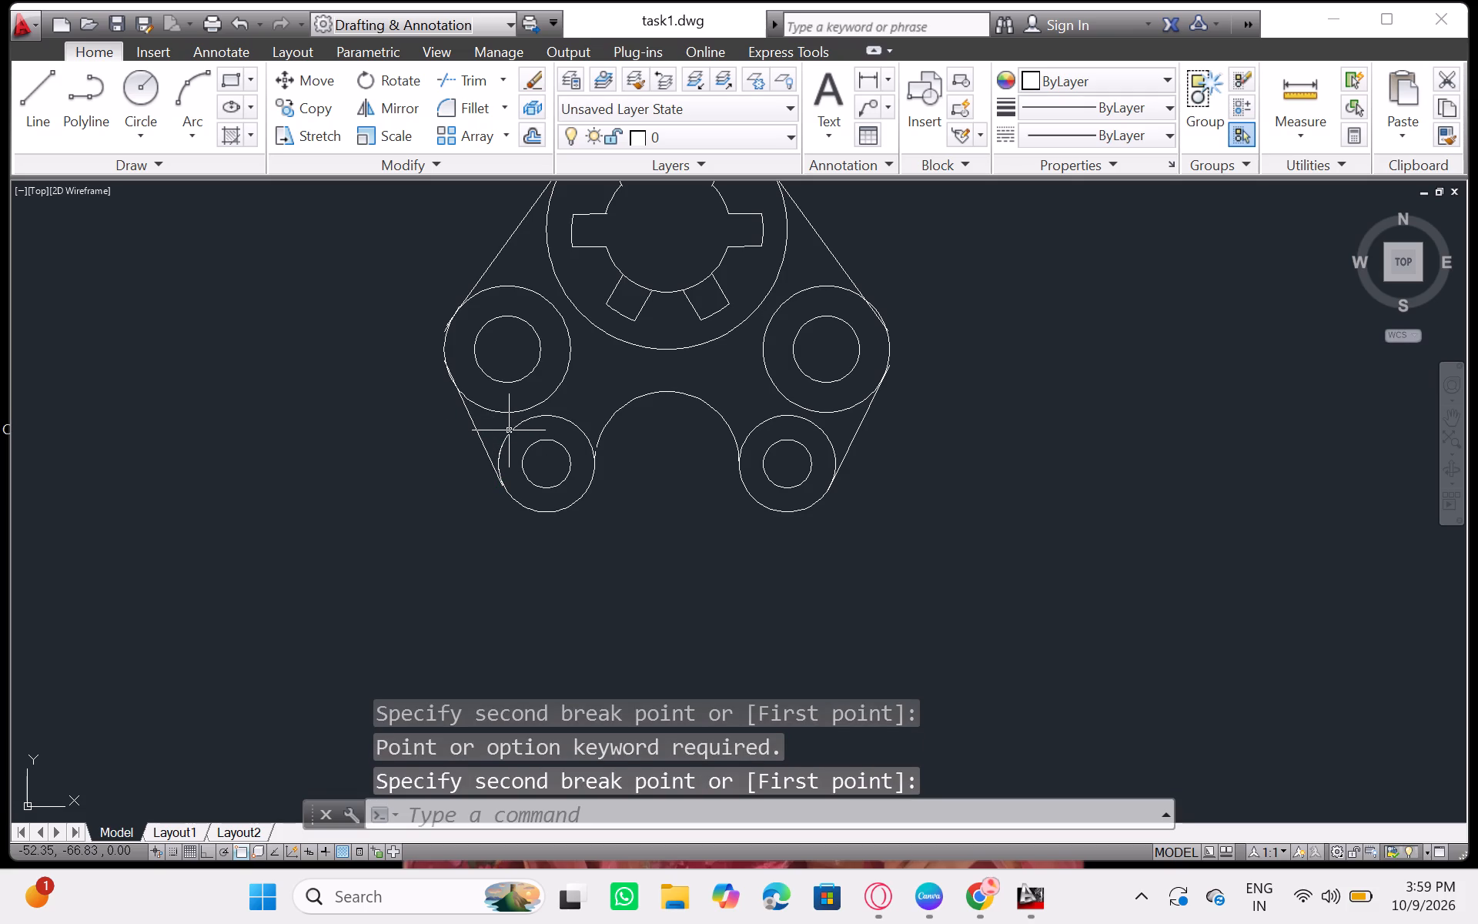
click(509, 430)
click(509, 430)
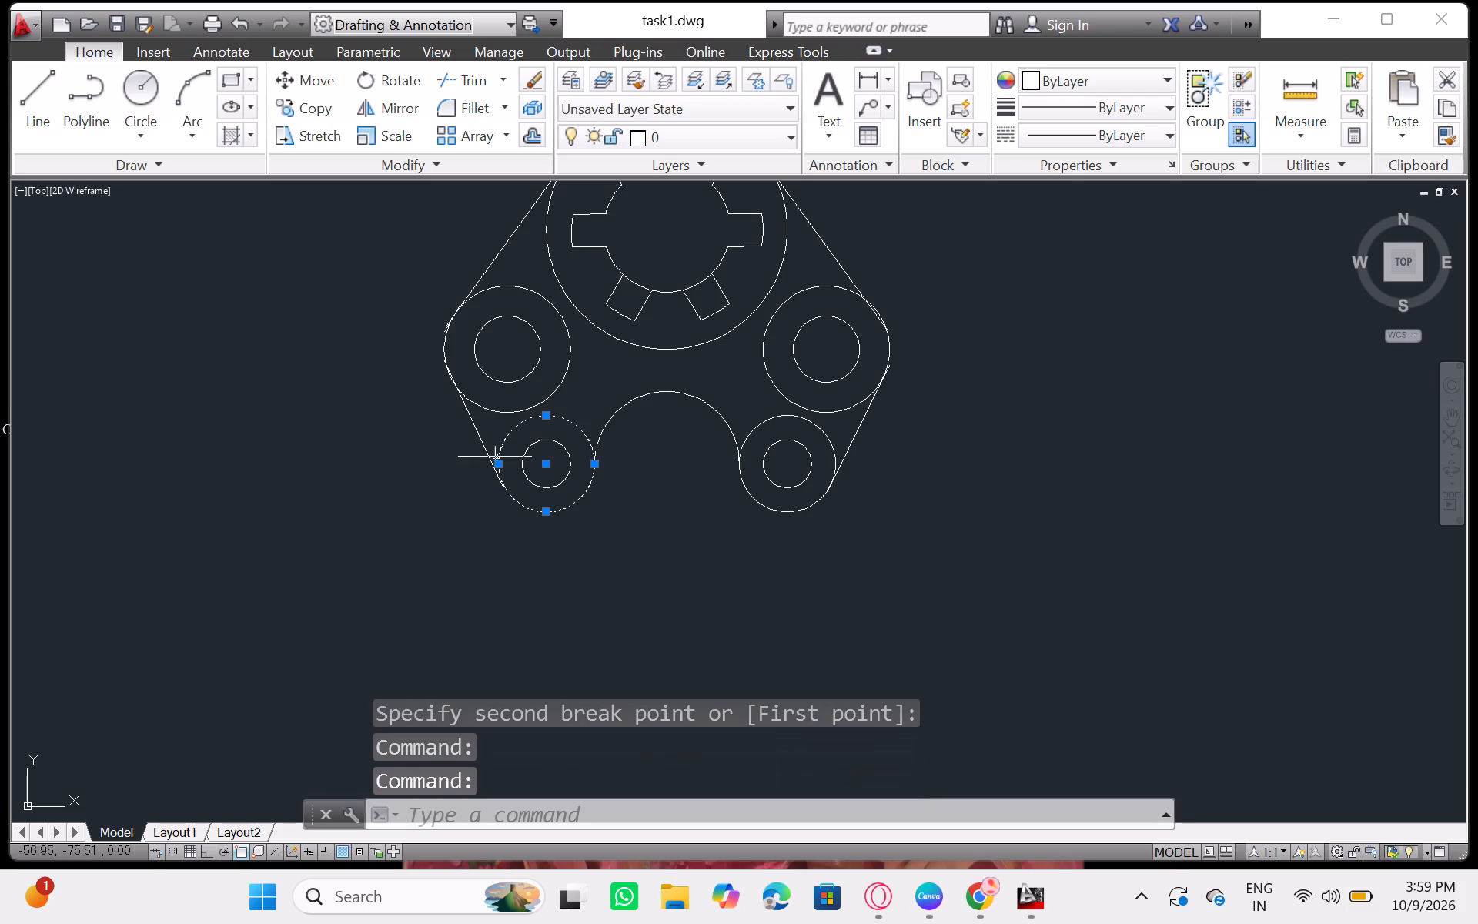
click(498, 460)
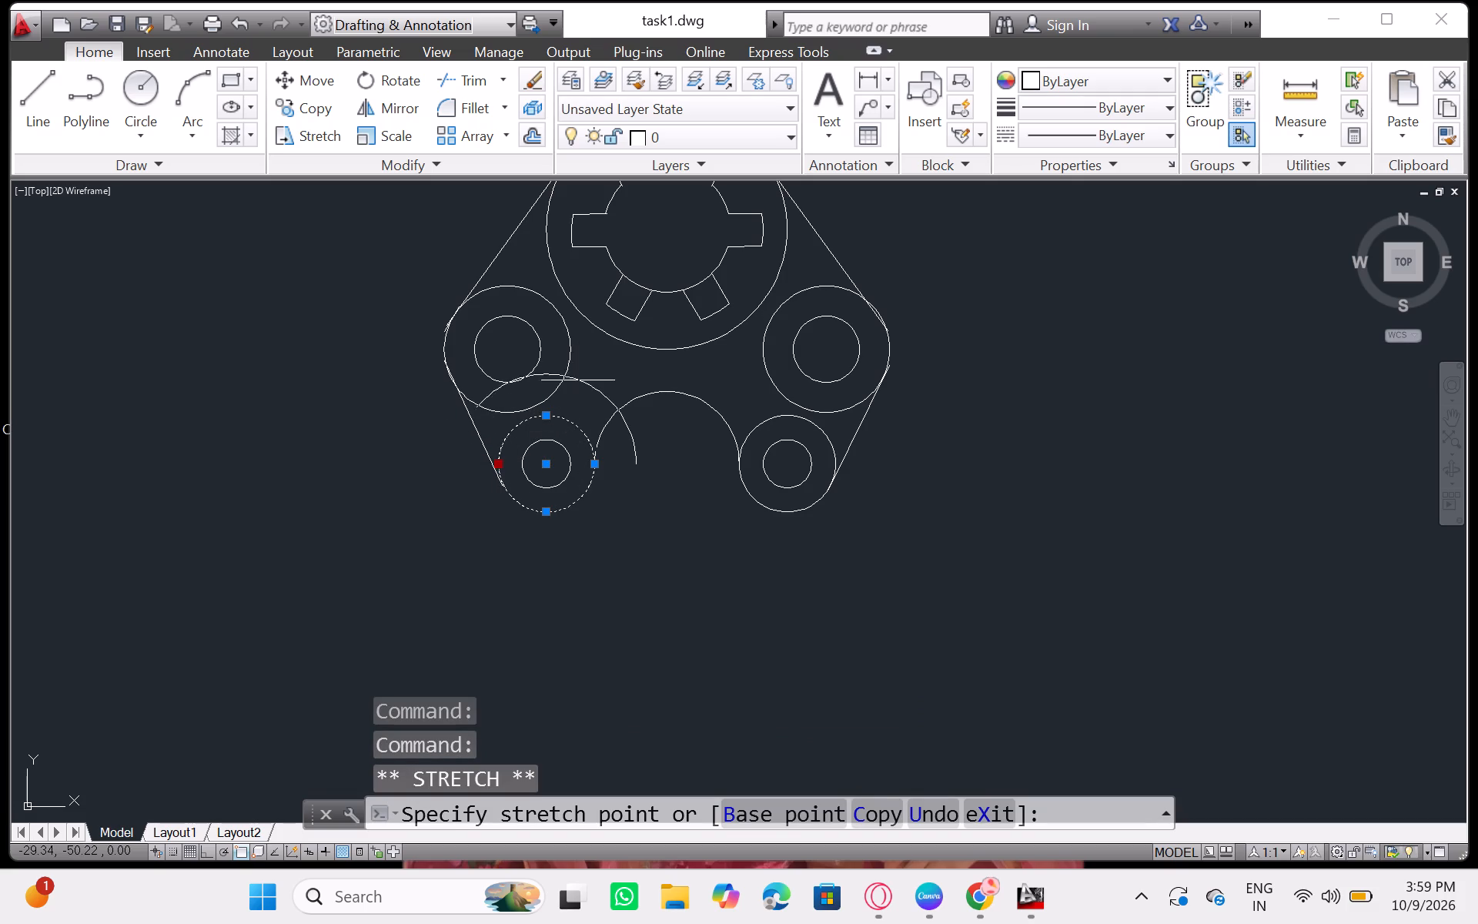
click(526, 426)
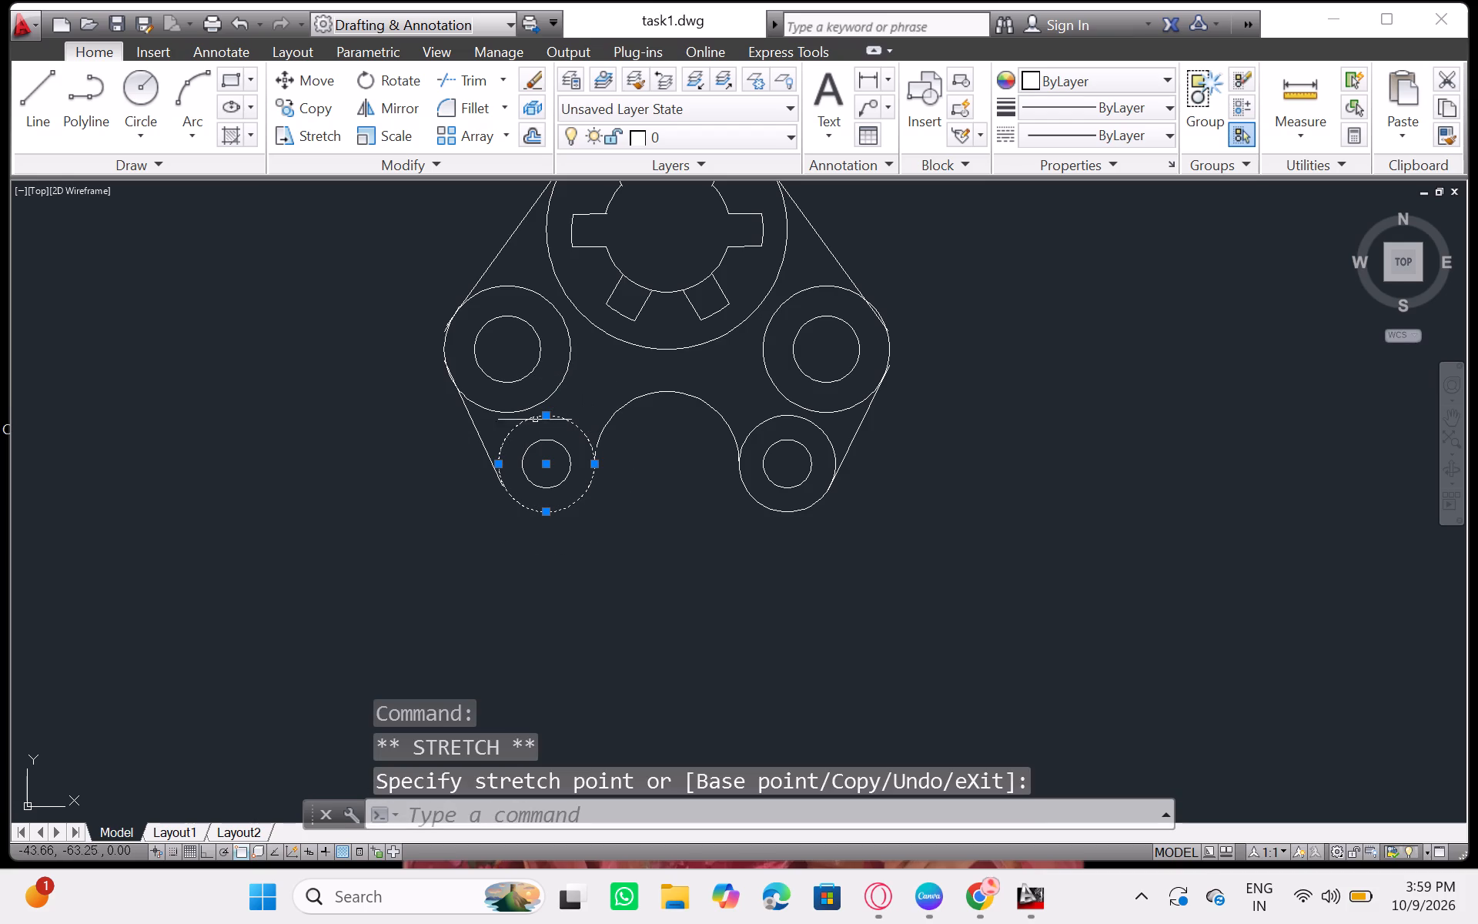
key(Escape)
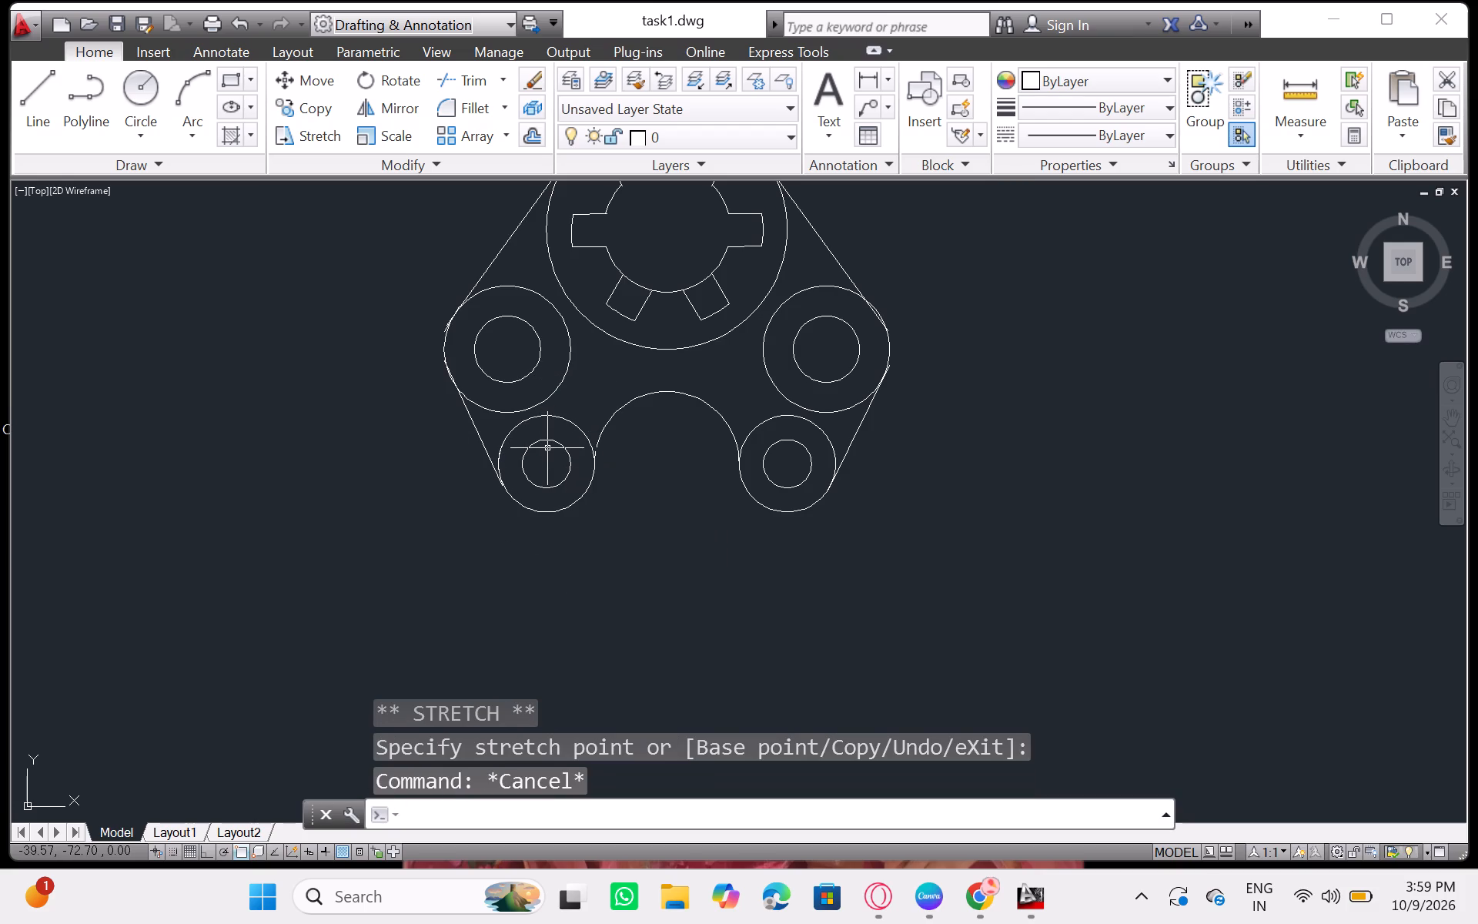
Break the remaining arc on the lower-left boss from its left side to its upper-right portion.
key(b)
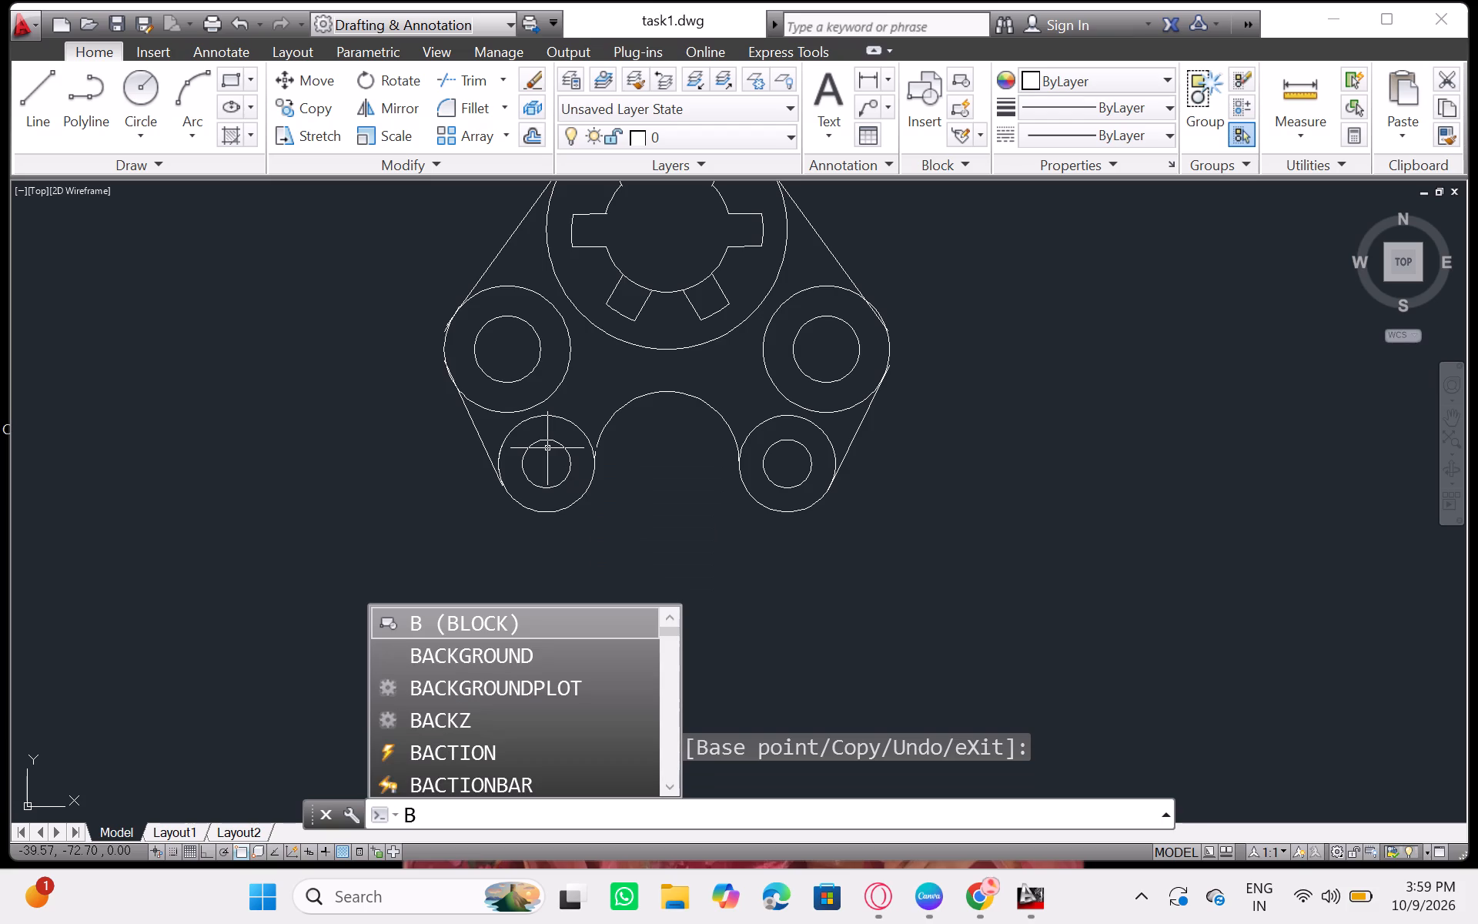
key(r)
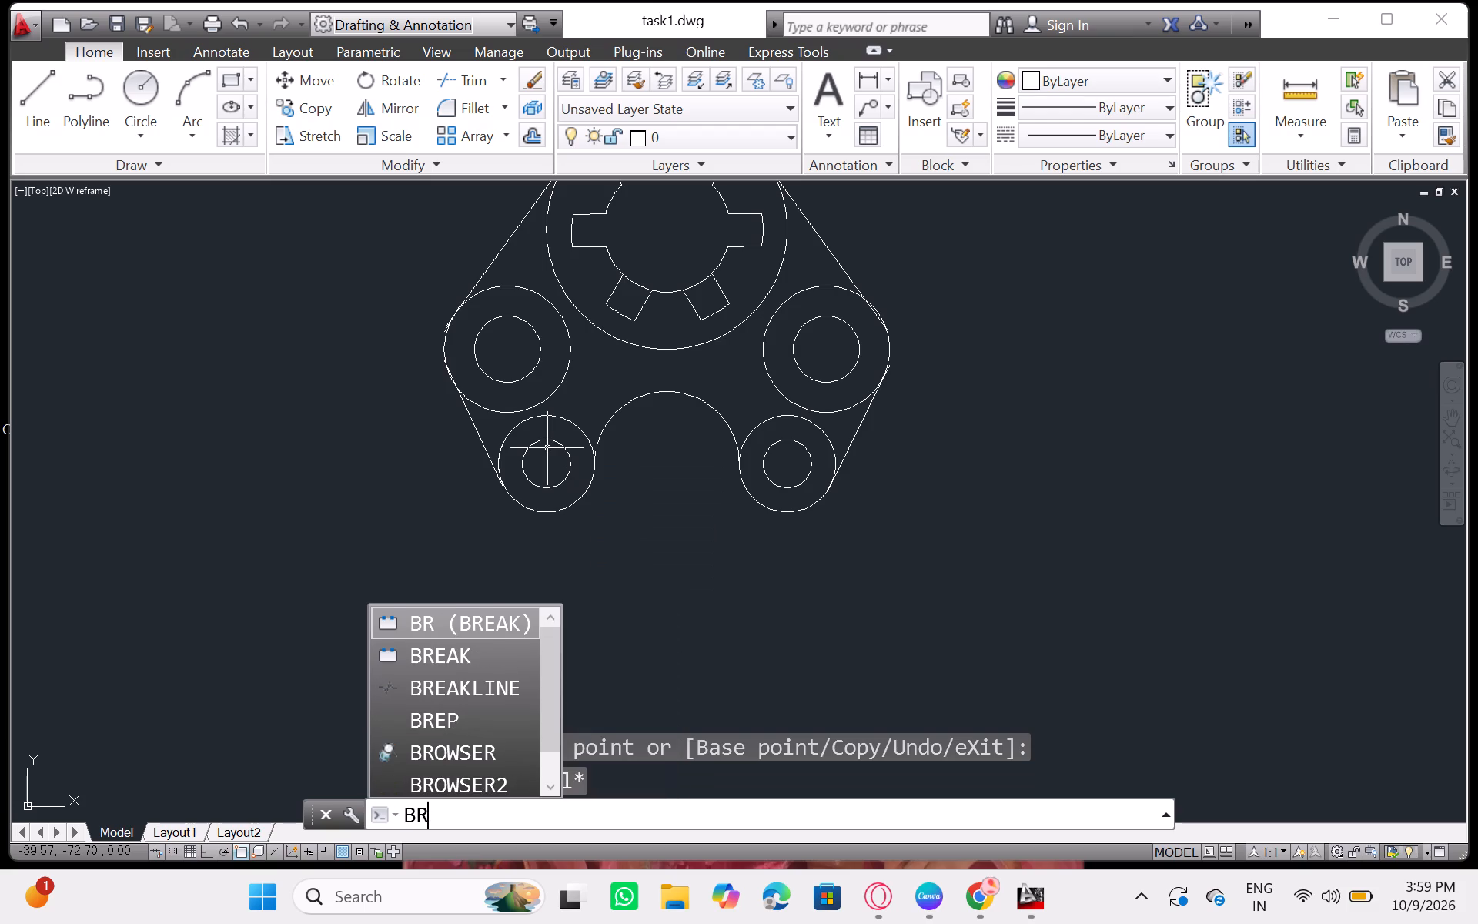
key(Return)
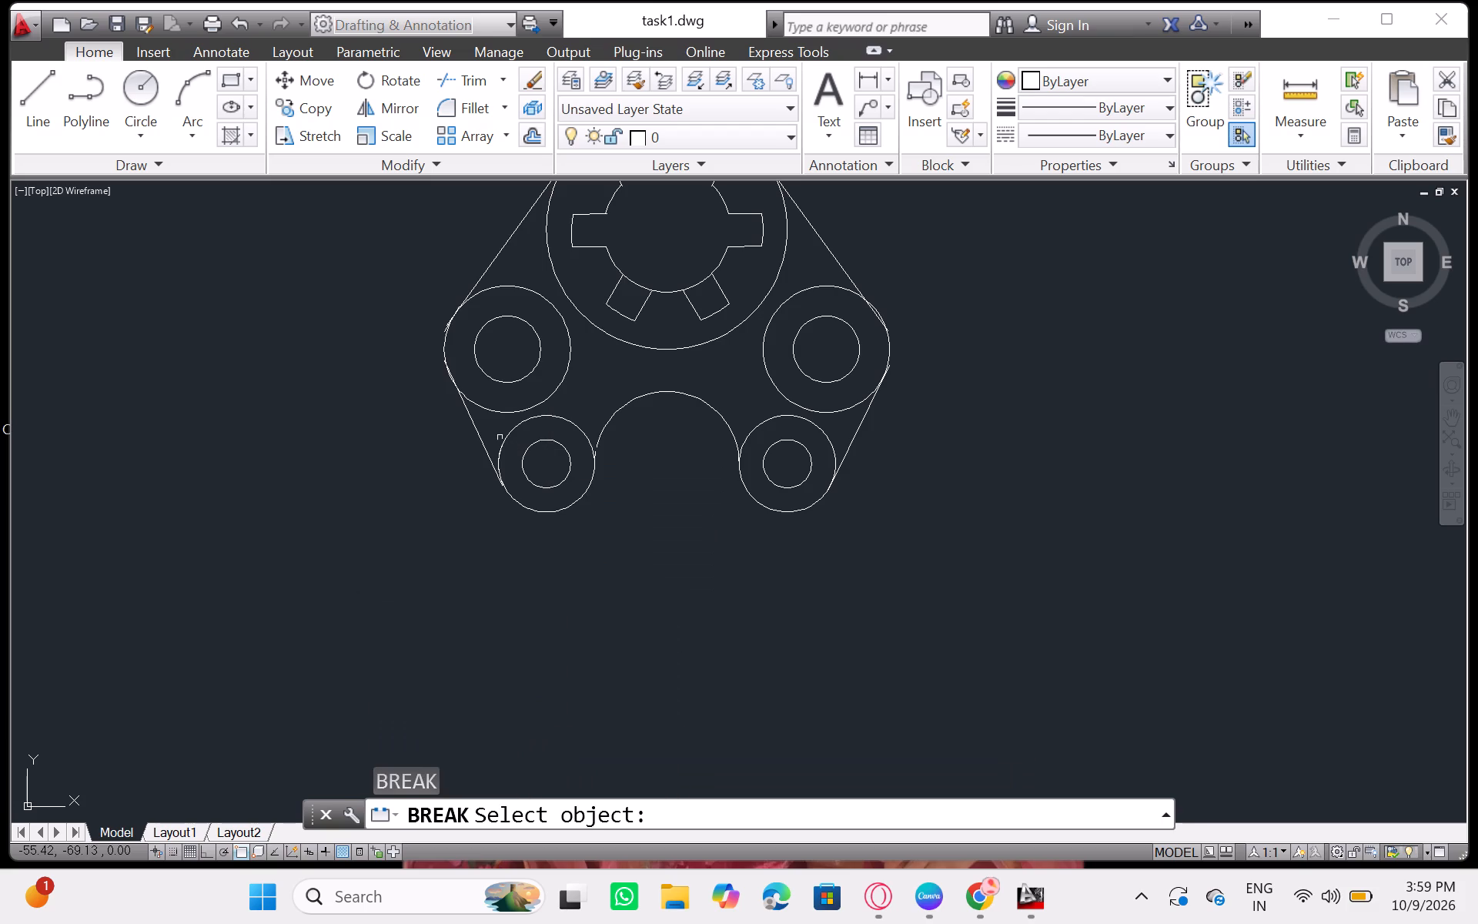
click(501, 451)
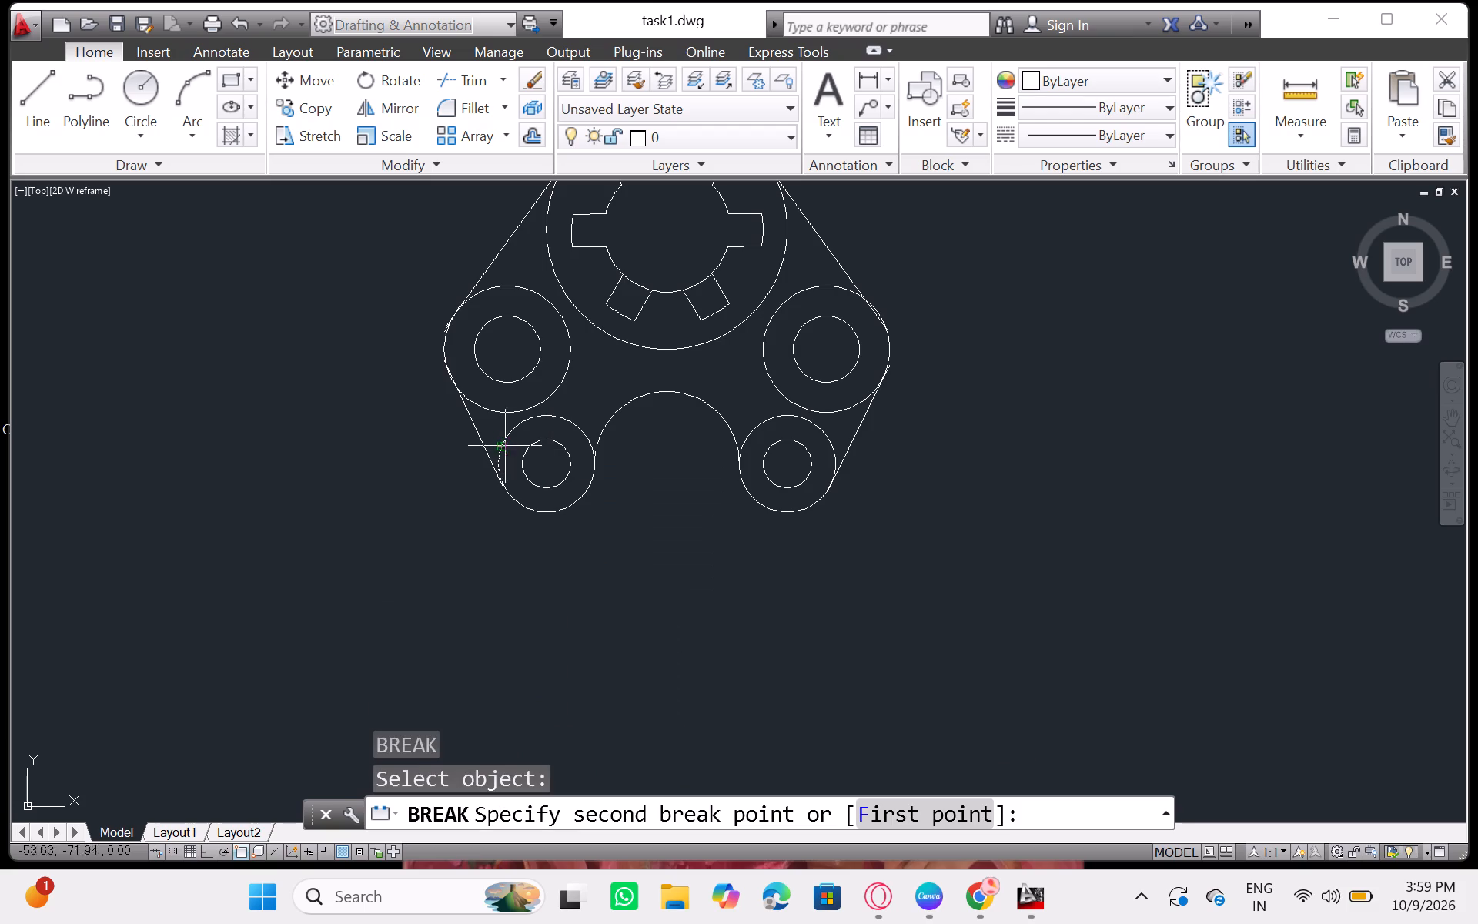
click(589, 443)
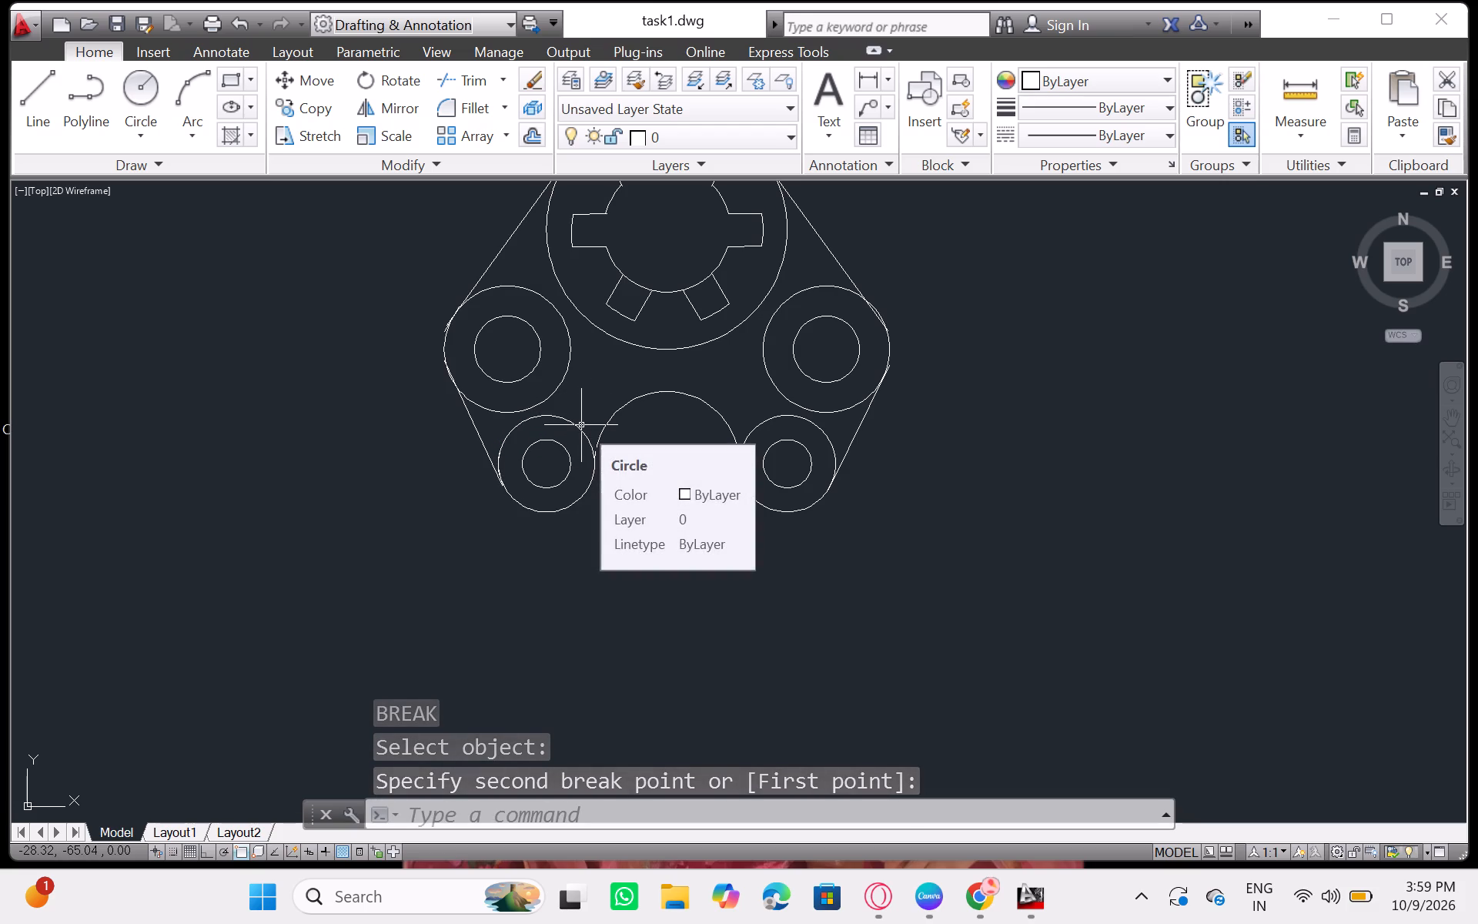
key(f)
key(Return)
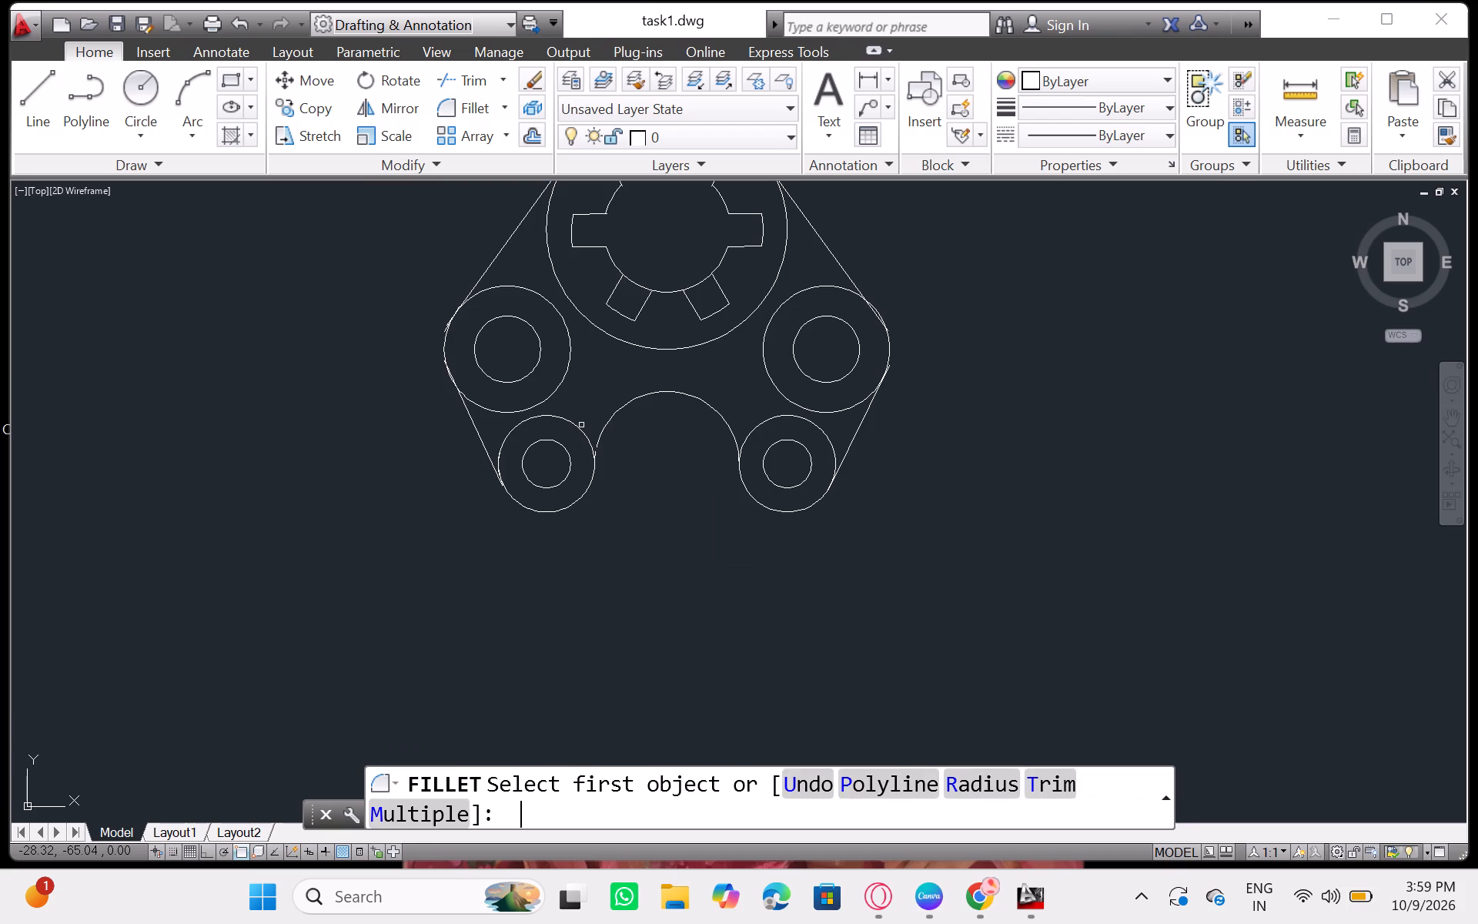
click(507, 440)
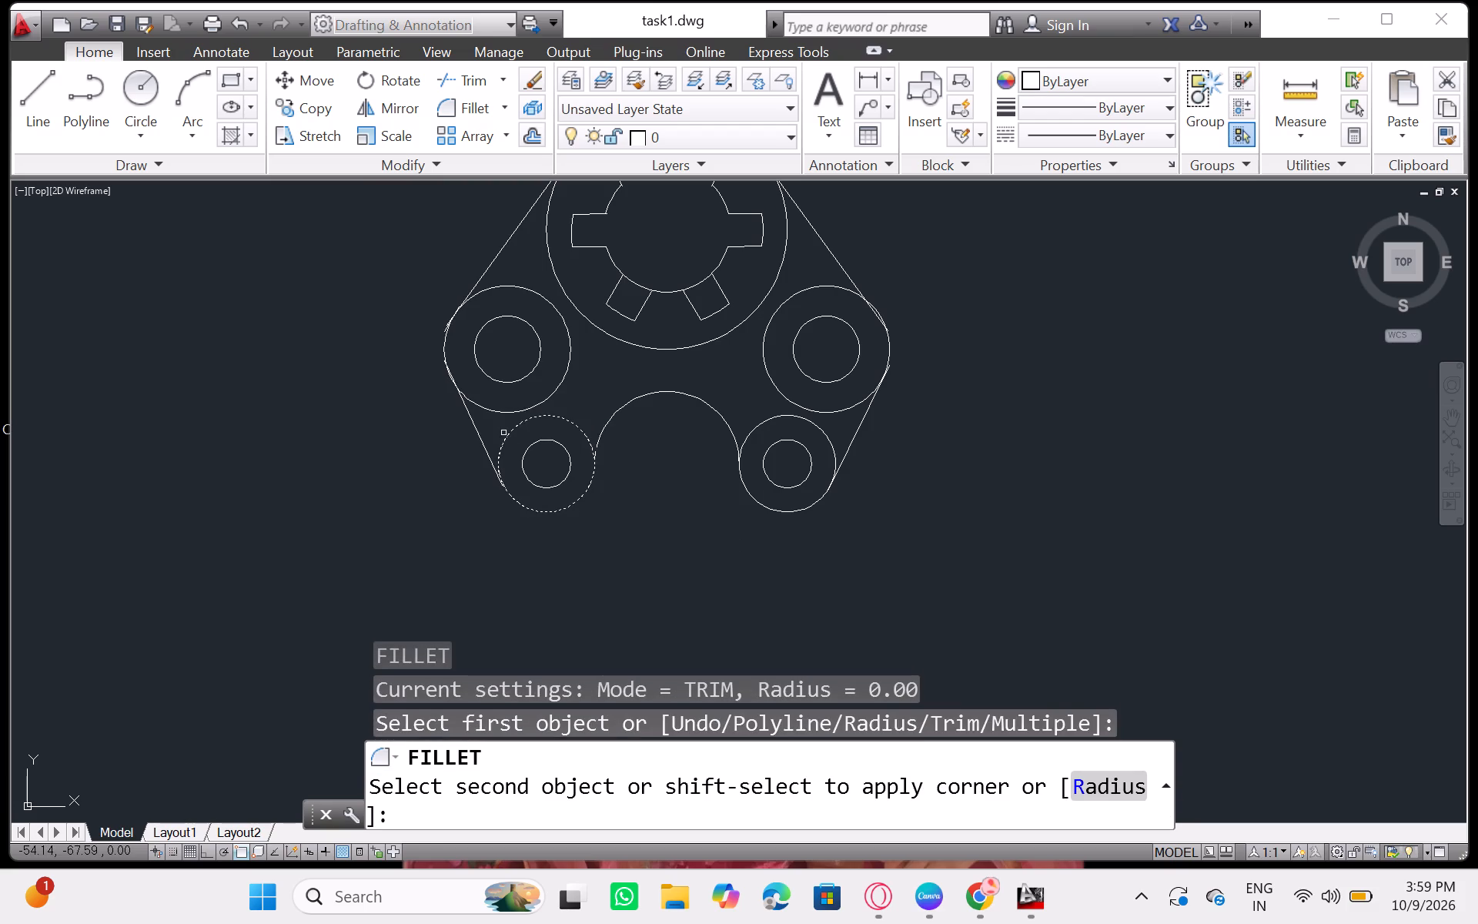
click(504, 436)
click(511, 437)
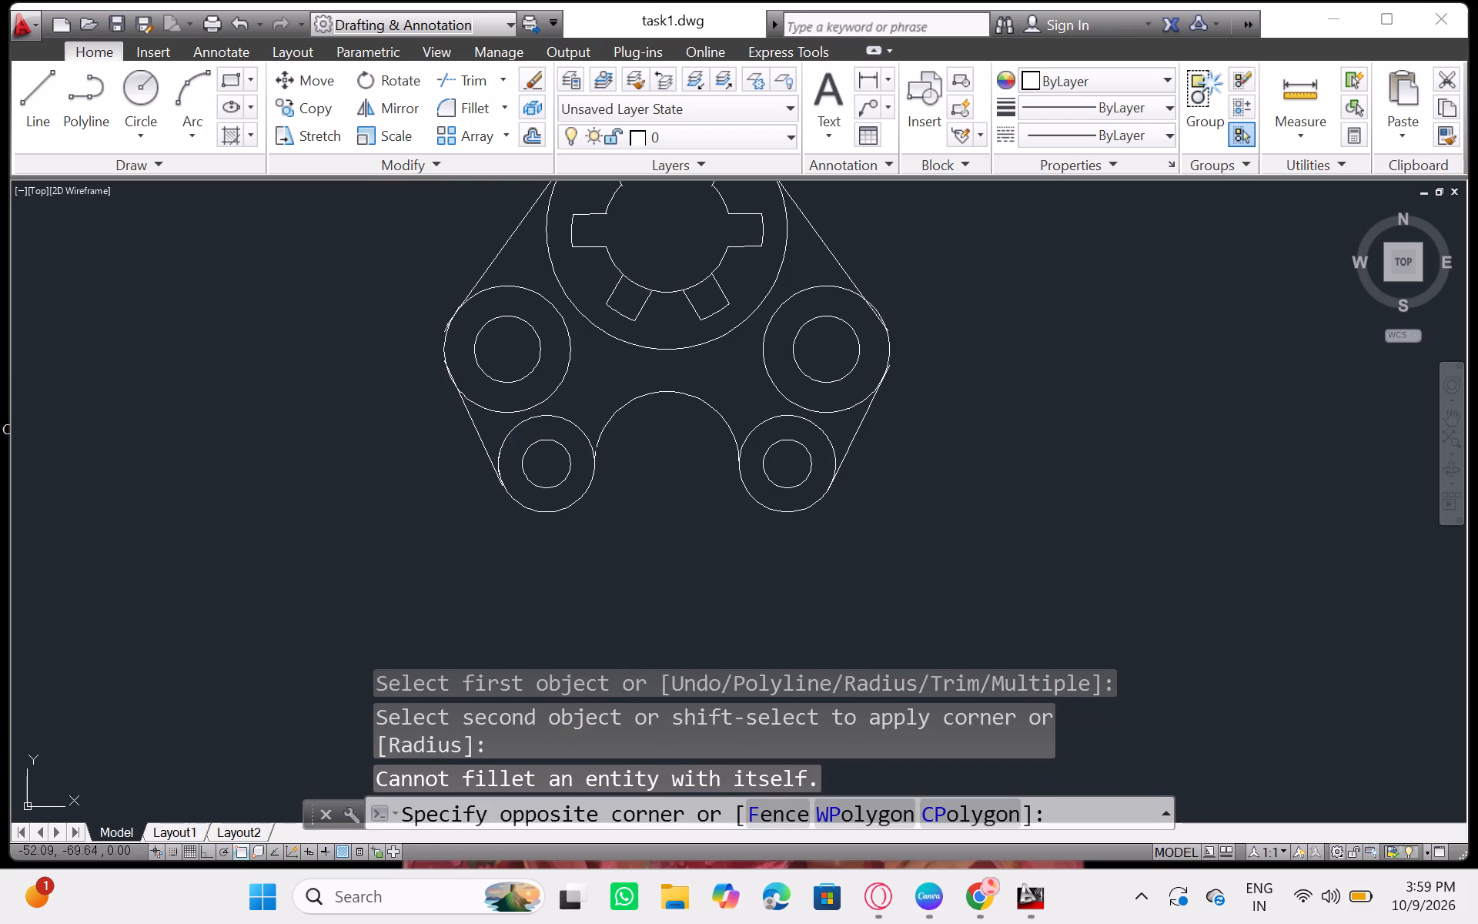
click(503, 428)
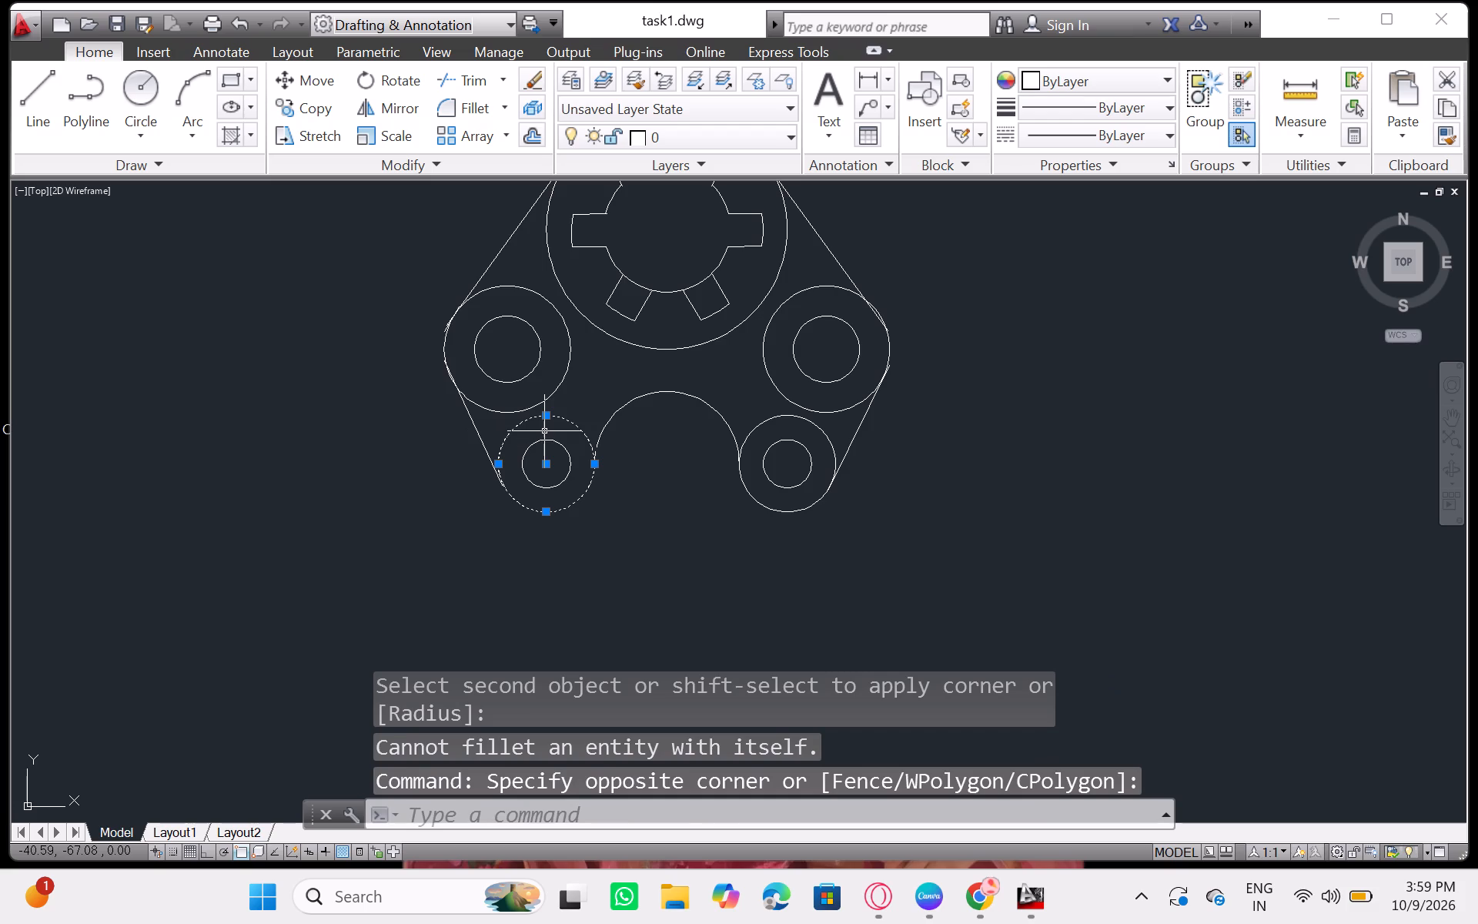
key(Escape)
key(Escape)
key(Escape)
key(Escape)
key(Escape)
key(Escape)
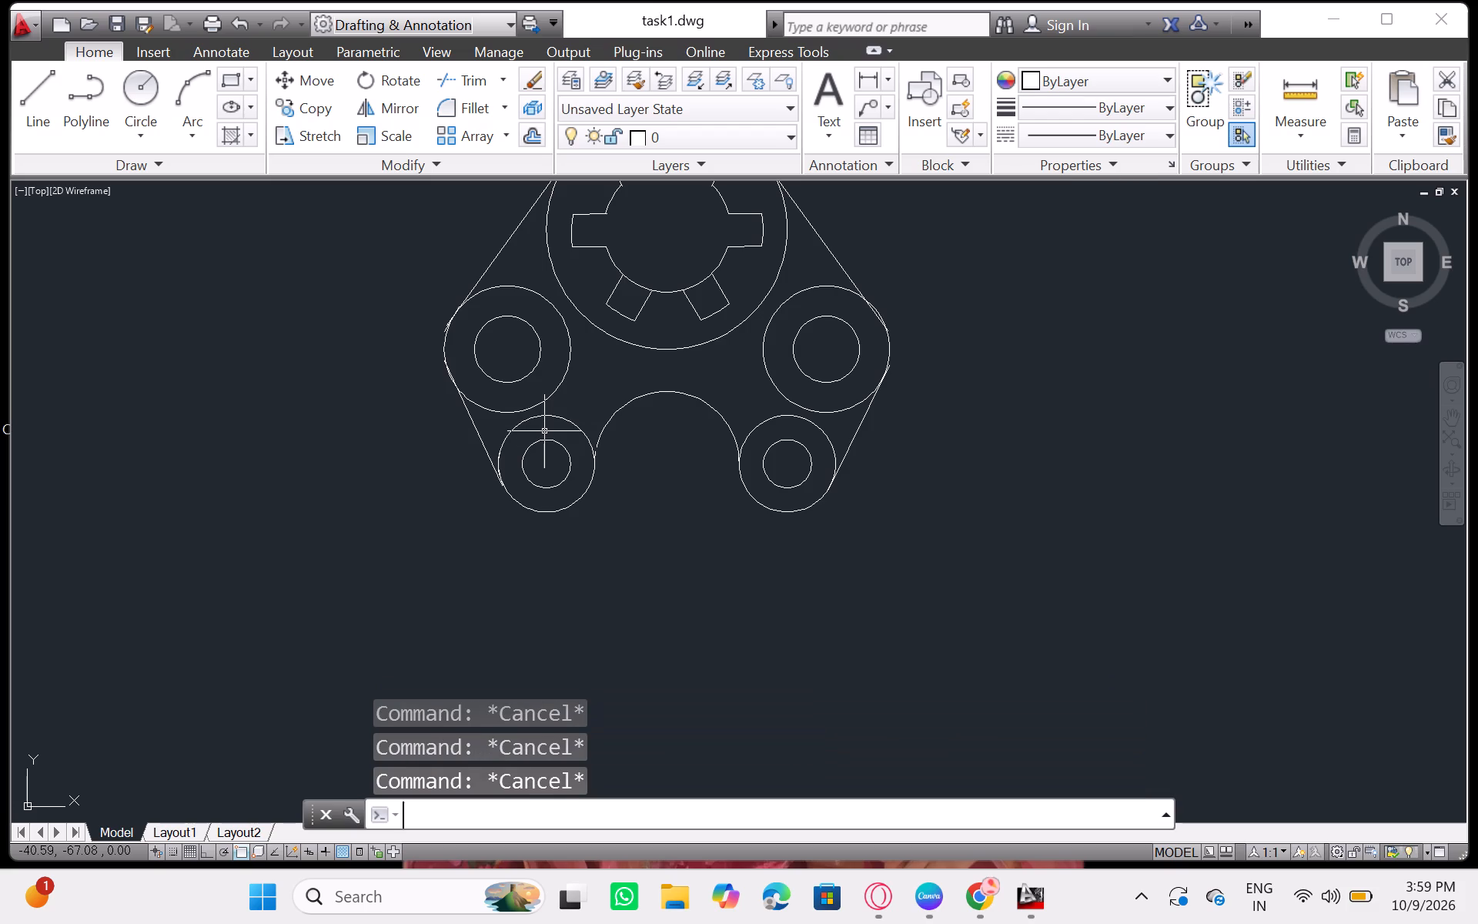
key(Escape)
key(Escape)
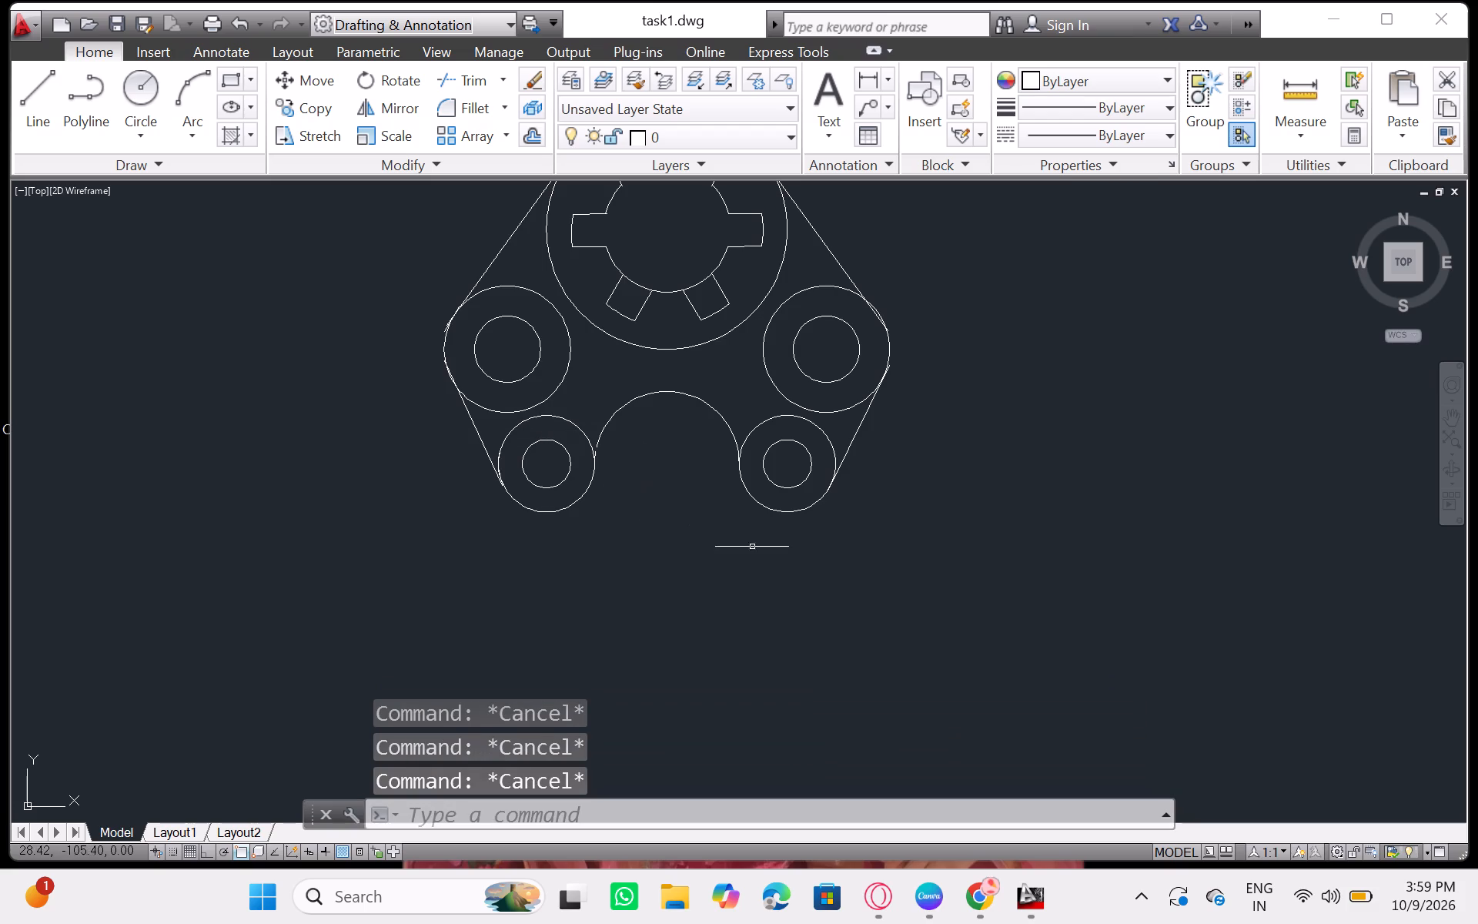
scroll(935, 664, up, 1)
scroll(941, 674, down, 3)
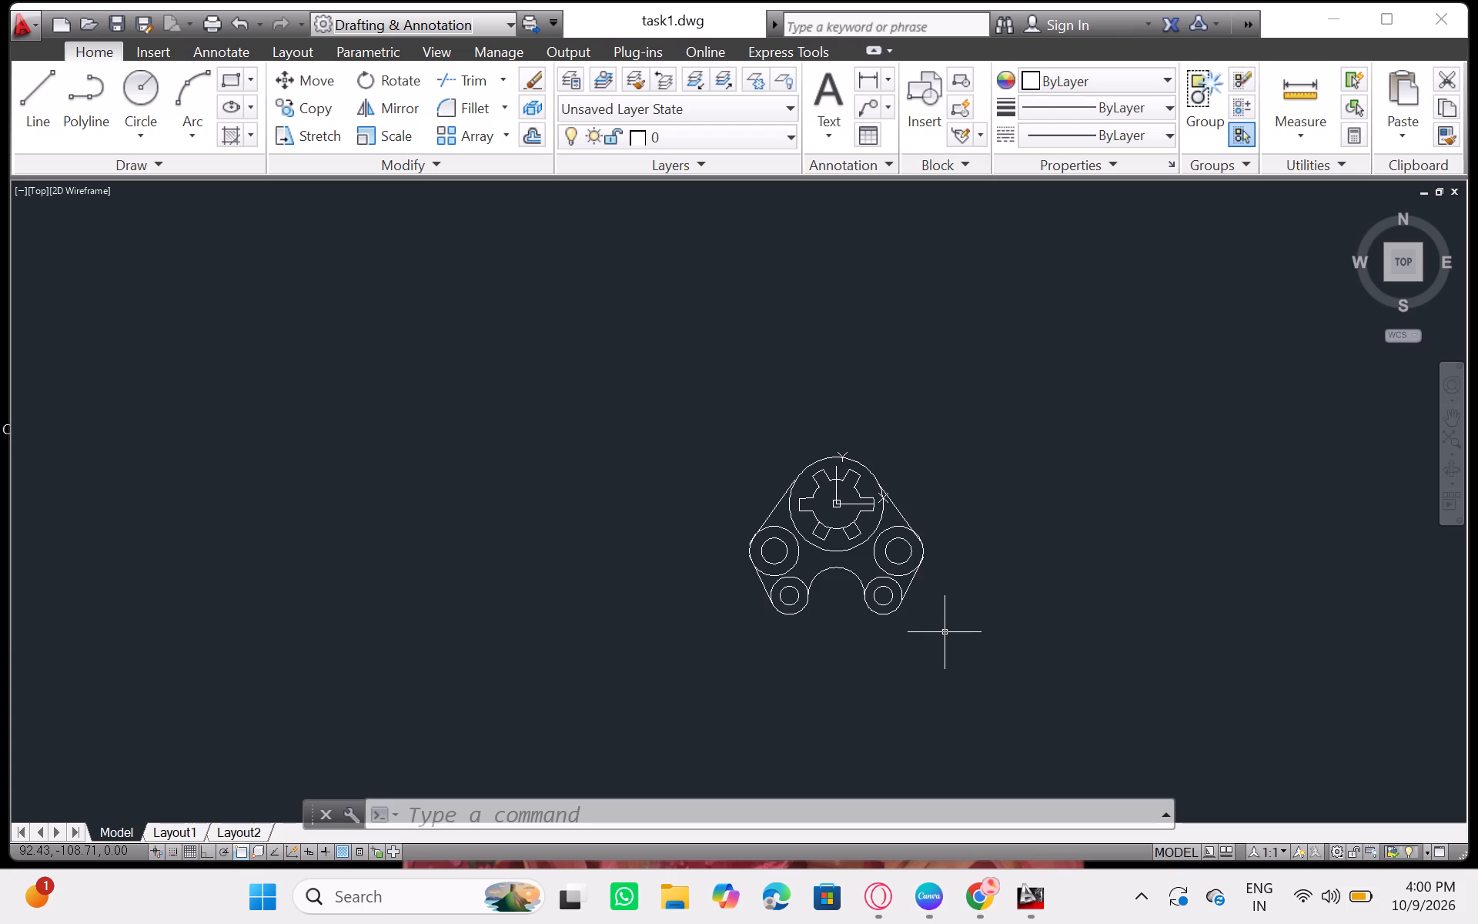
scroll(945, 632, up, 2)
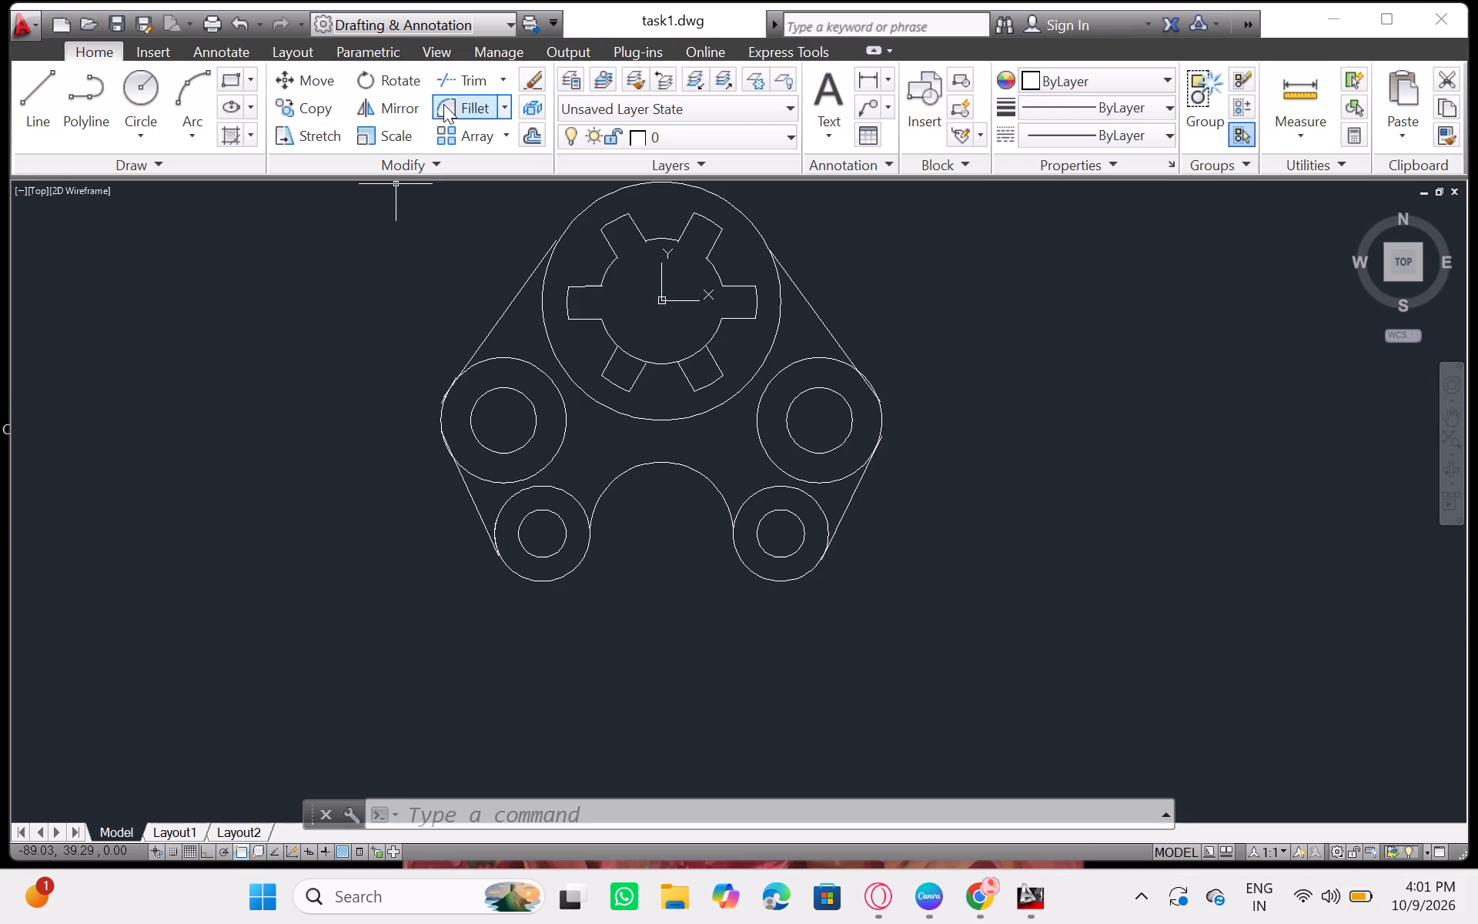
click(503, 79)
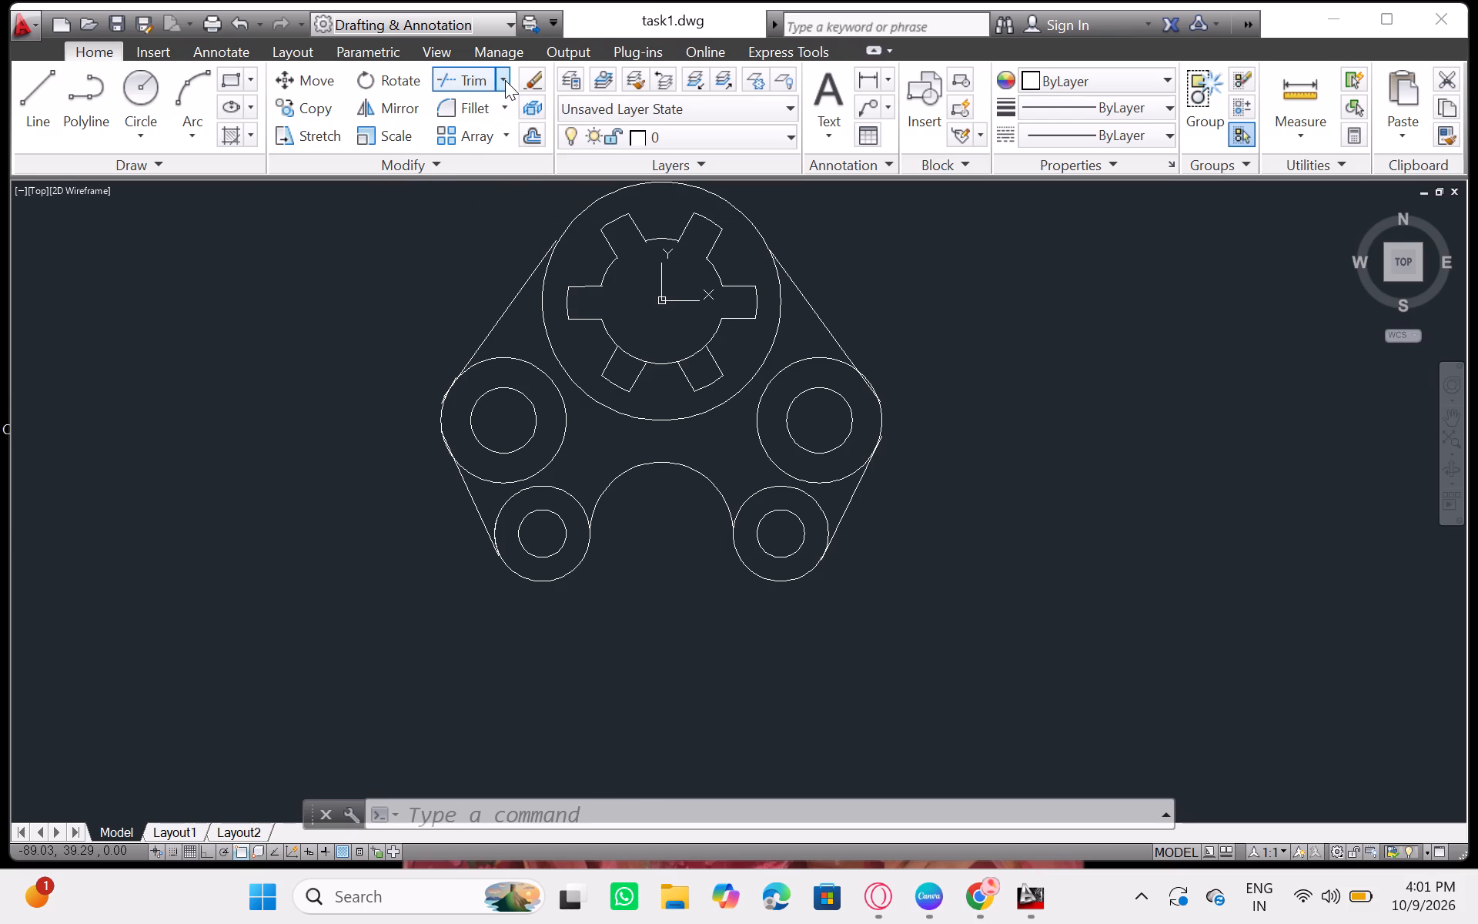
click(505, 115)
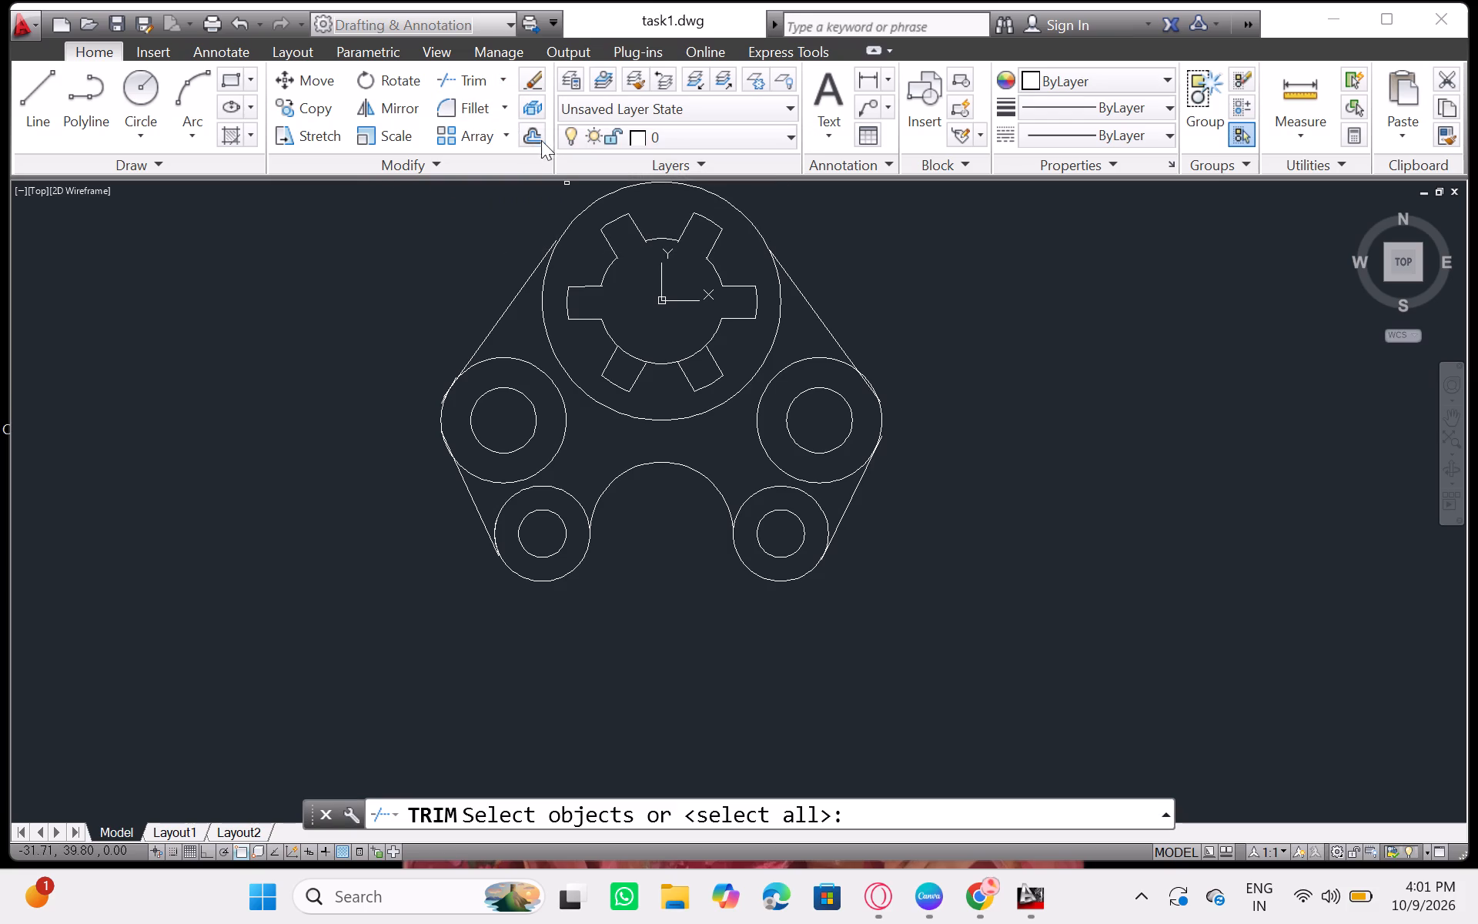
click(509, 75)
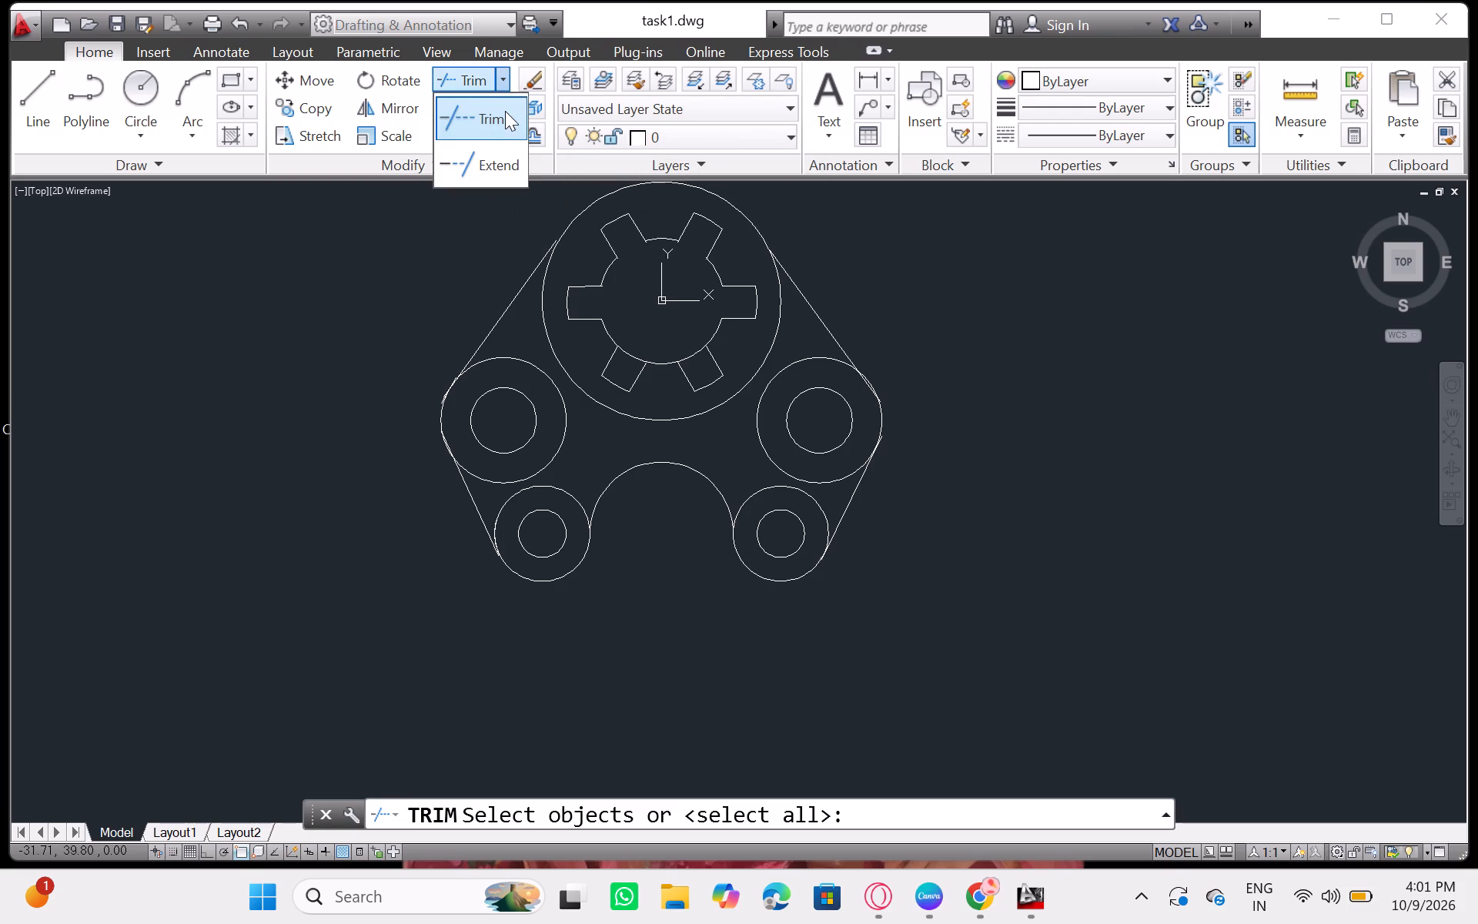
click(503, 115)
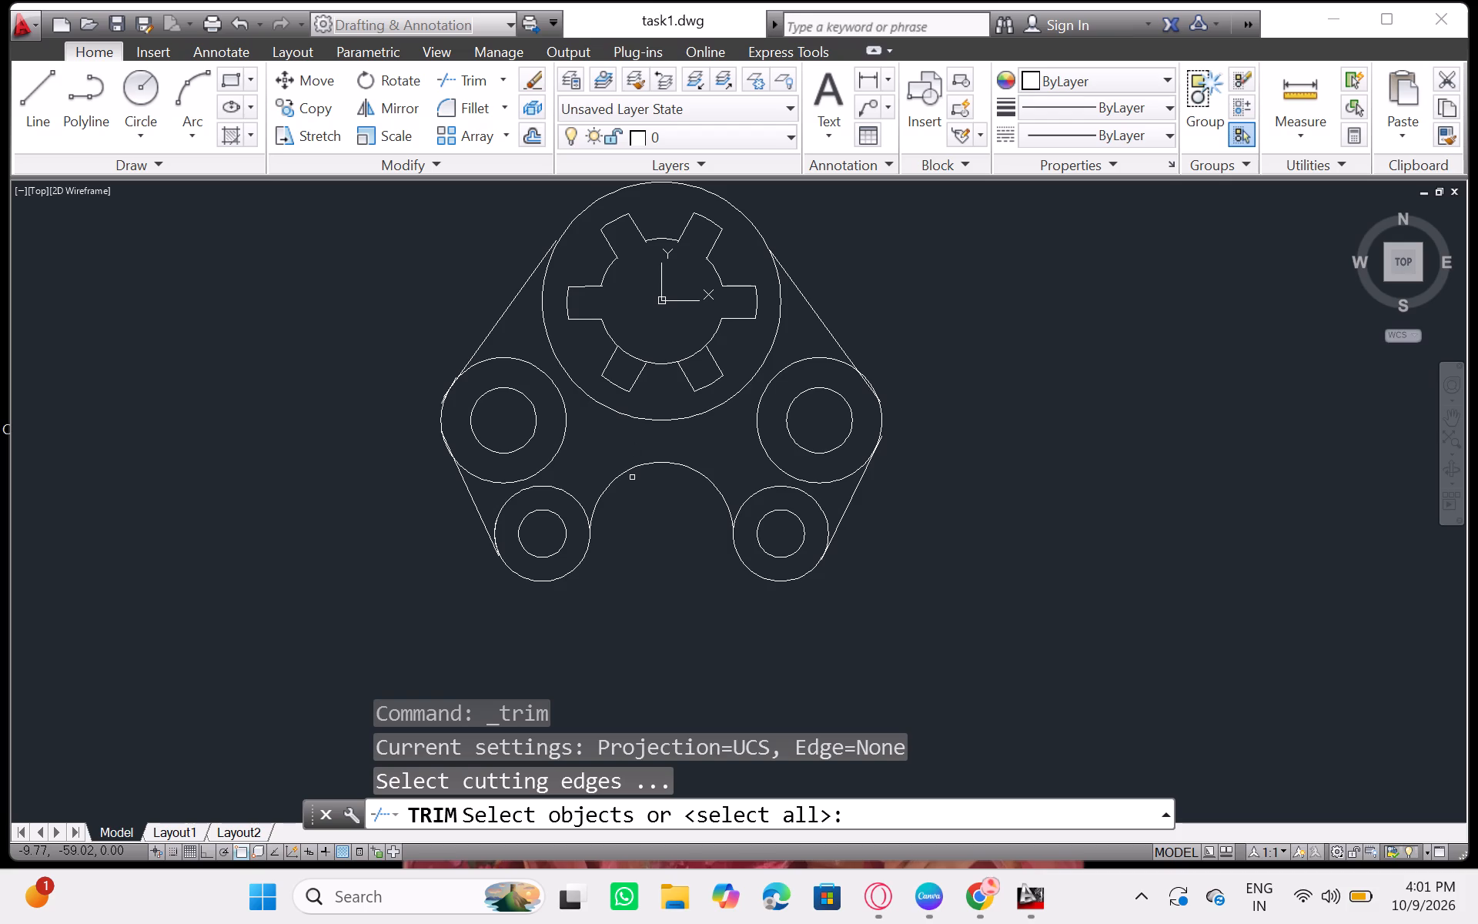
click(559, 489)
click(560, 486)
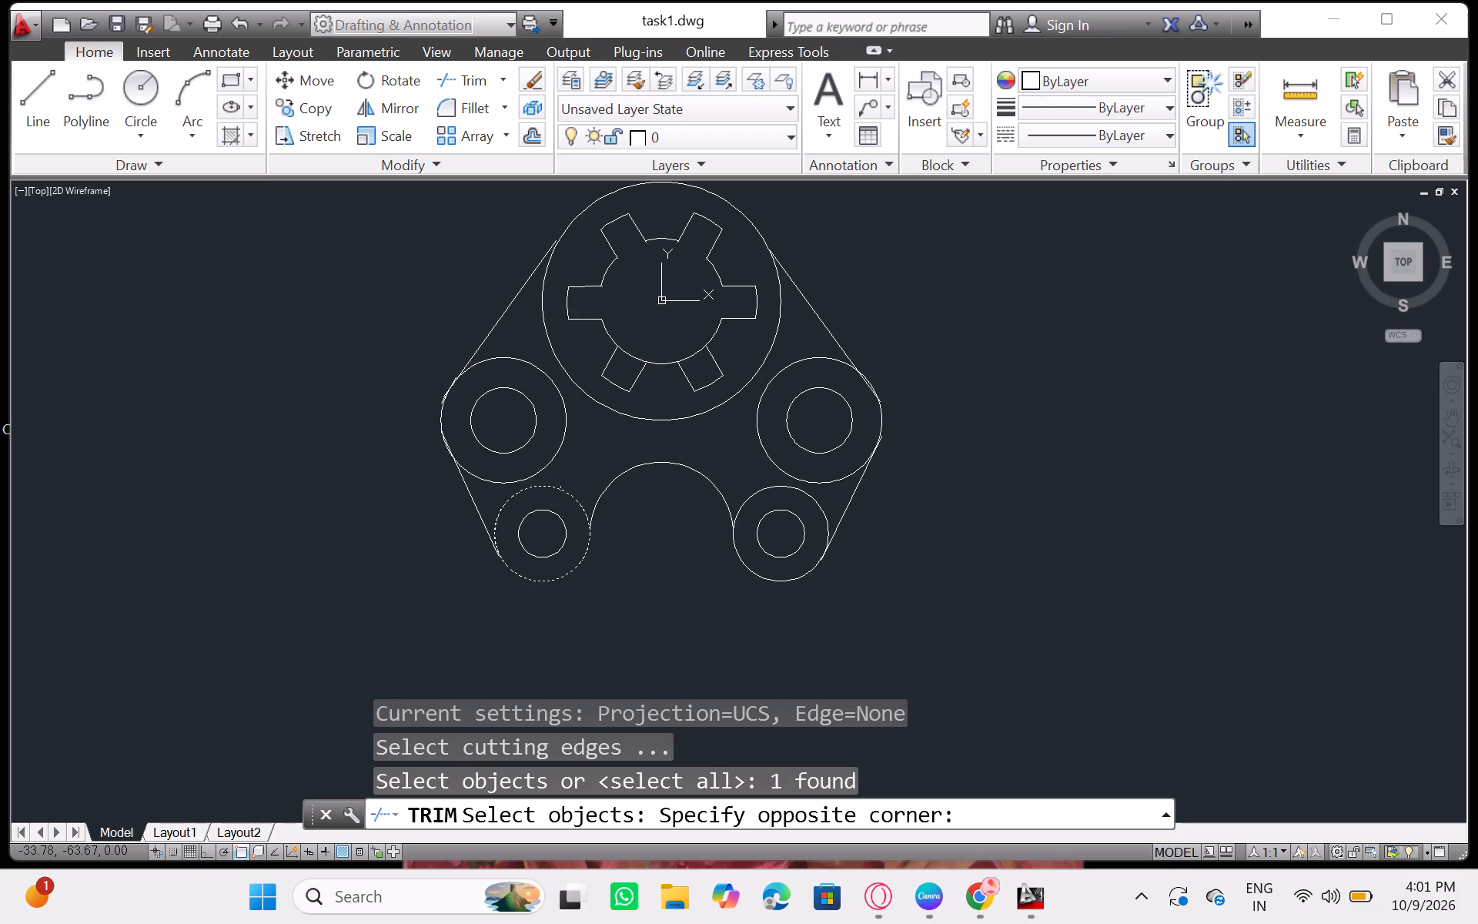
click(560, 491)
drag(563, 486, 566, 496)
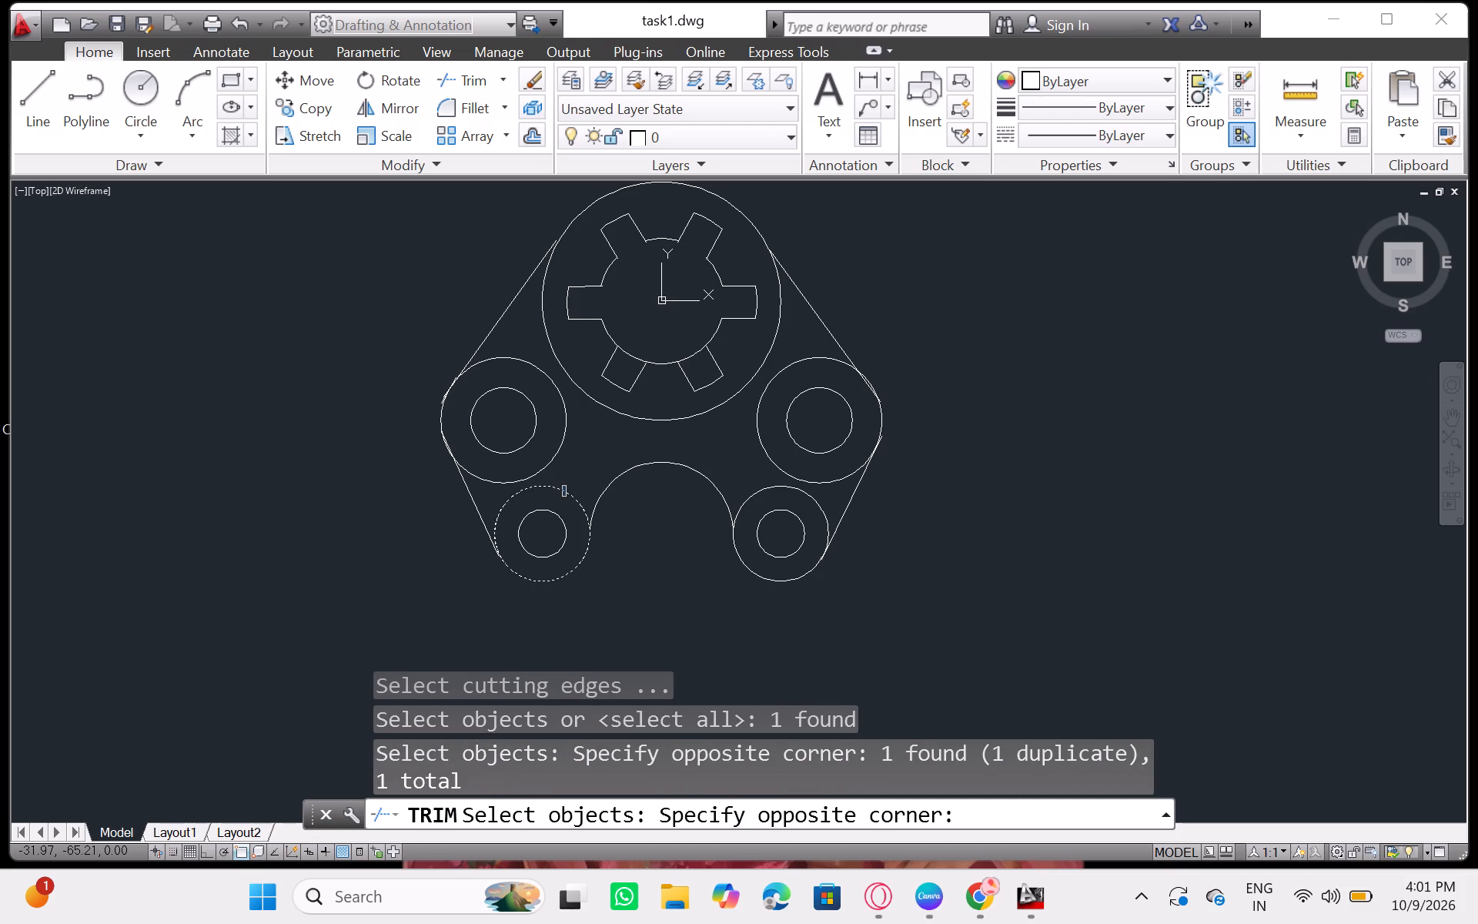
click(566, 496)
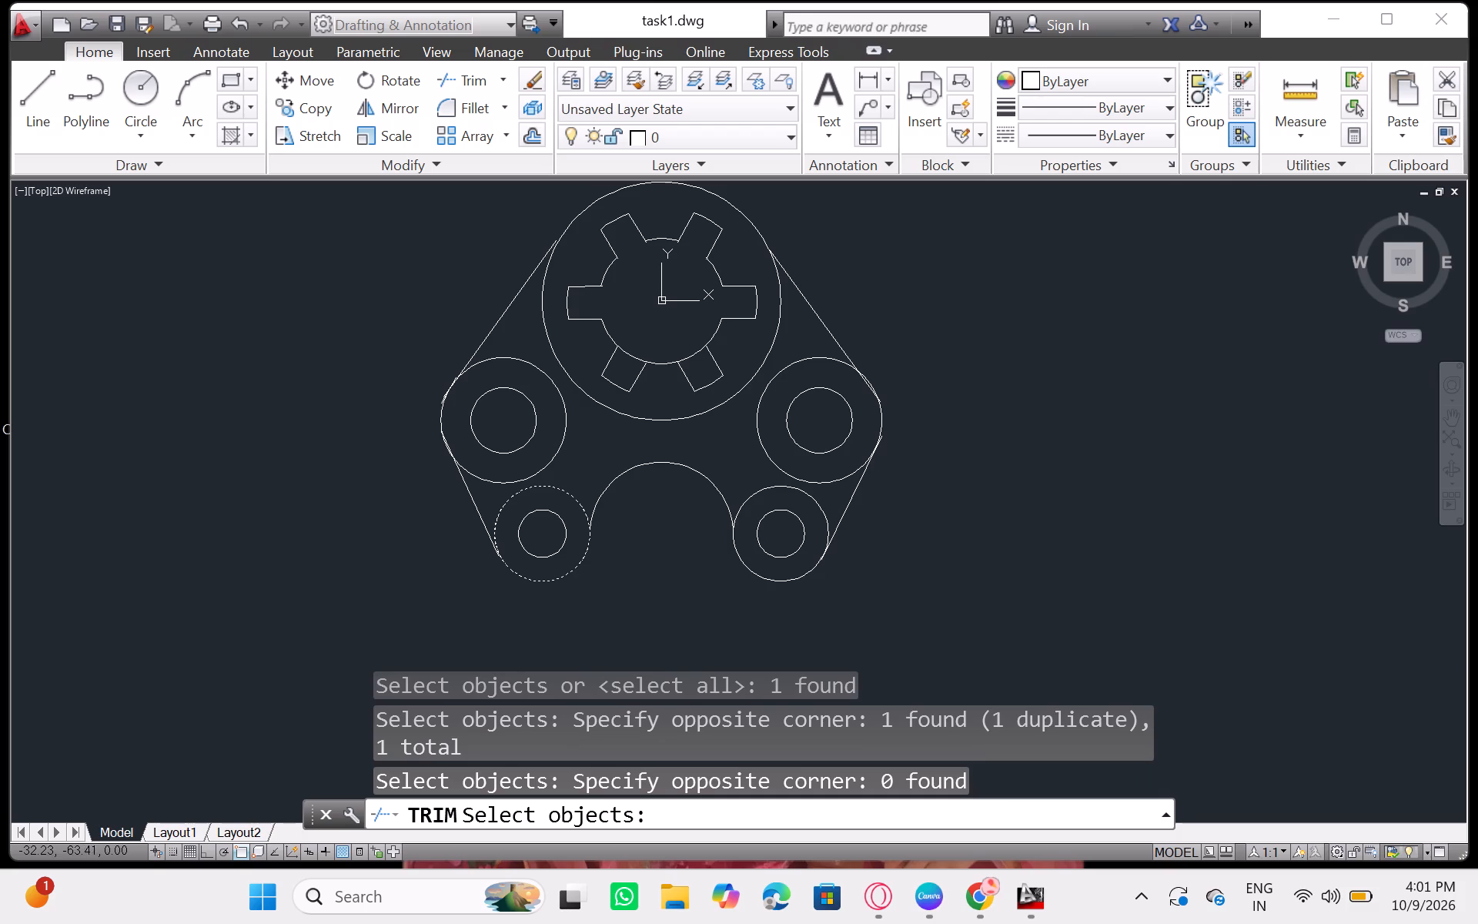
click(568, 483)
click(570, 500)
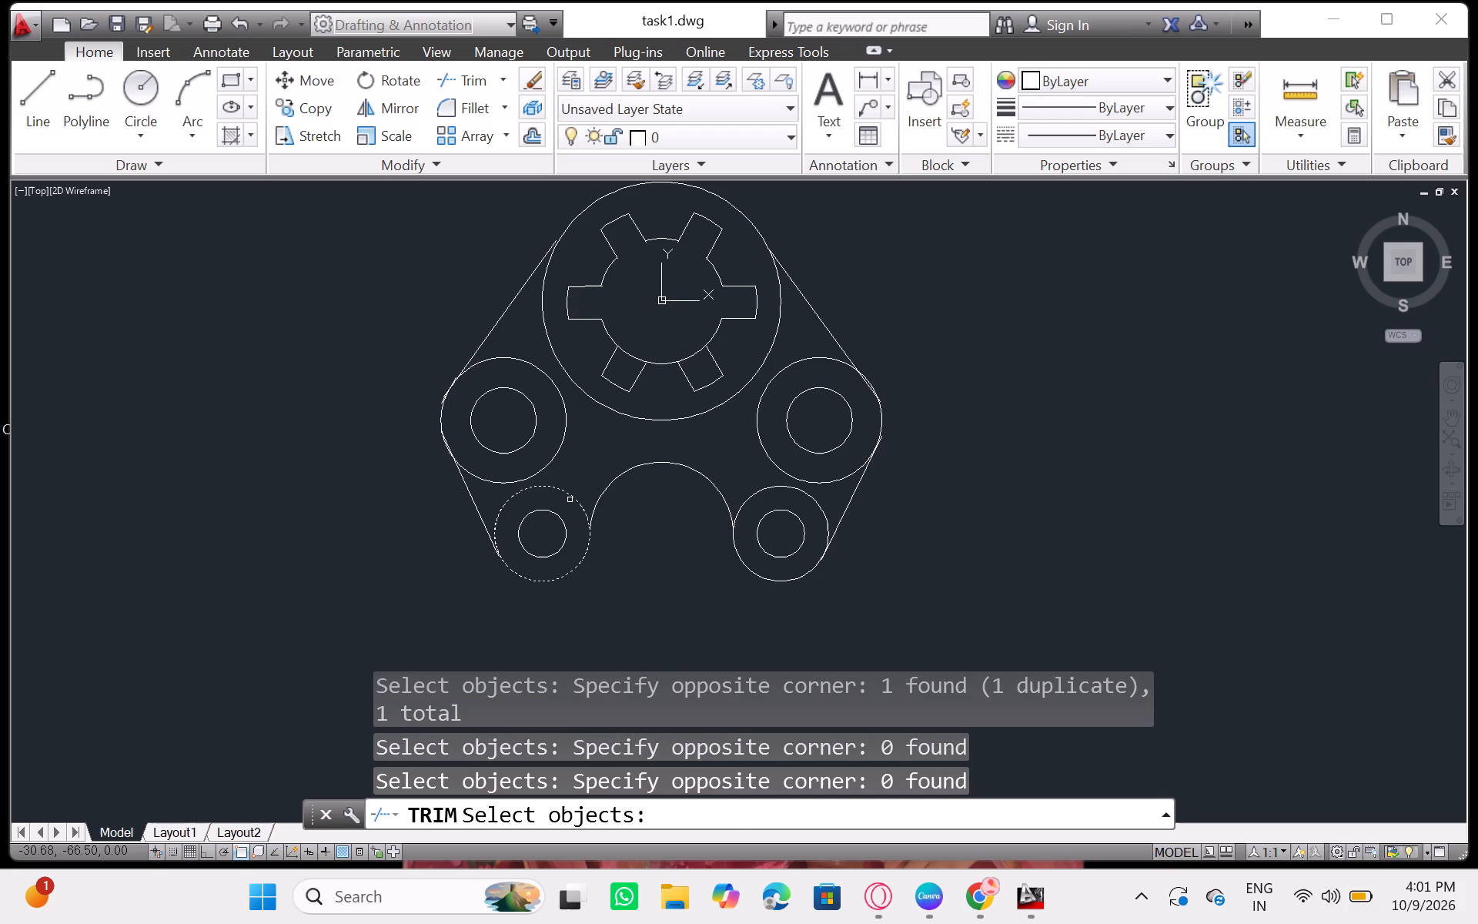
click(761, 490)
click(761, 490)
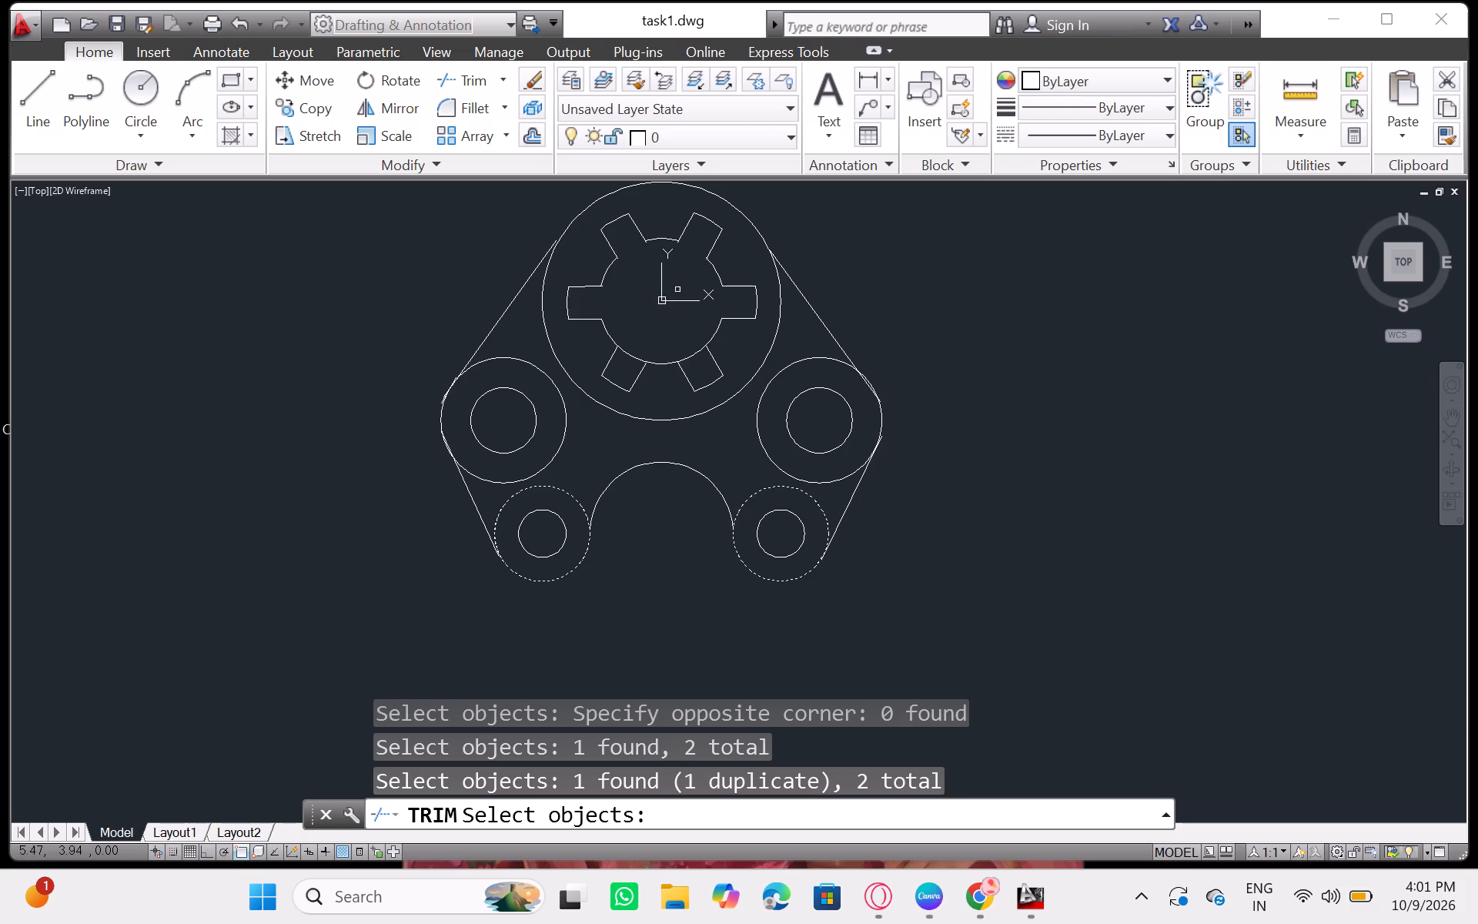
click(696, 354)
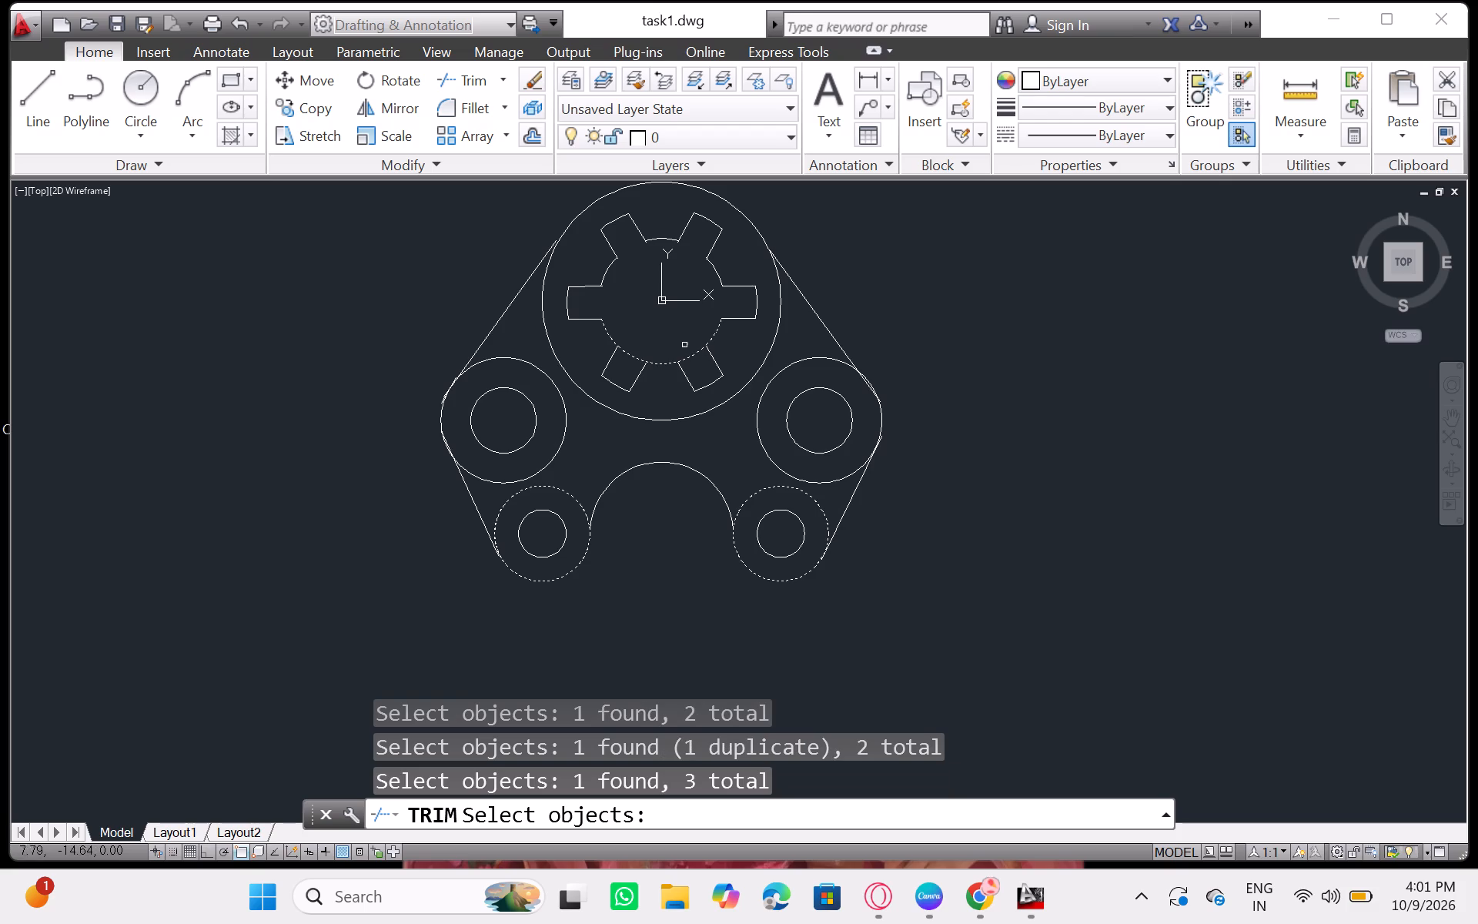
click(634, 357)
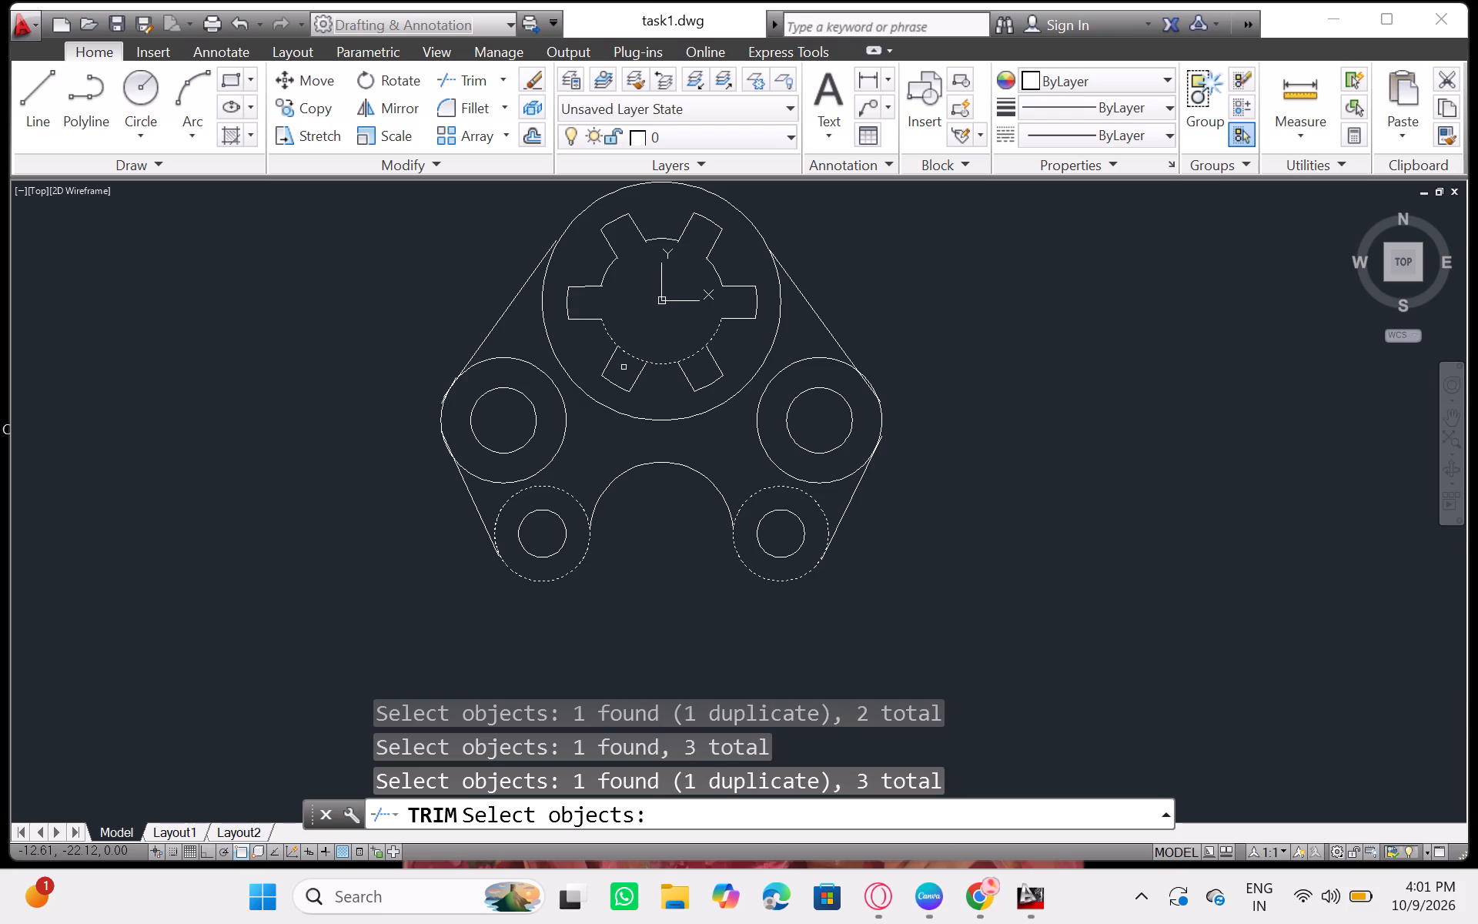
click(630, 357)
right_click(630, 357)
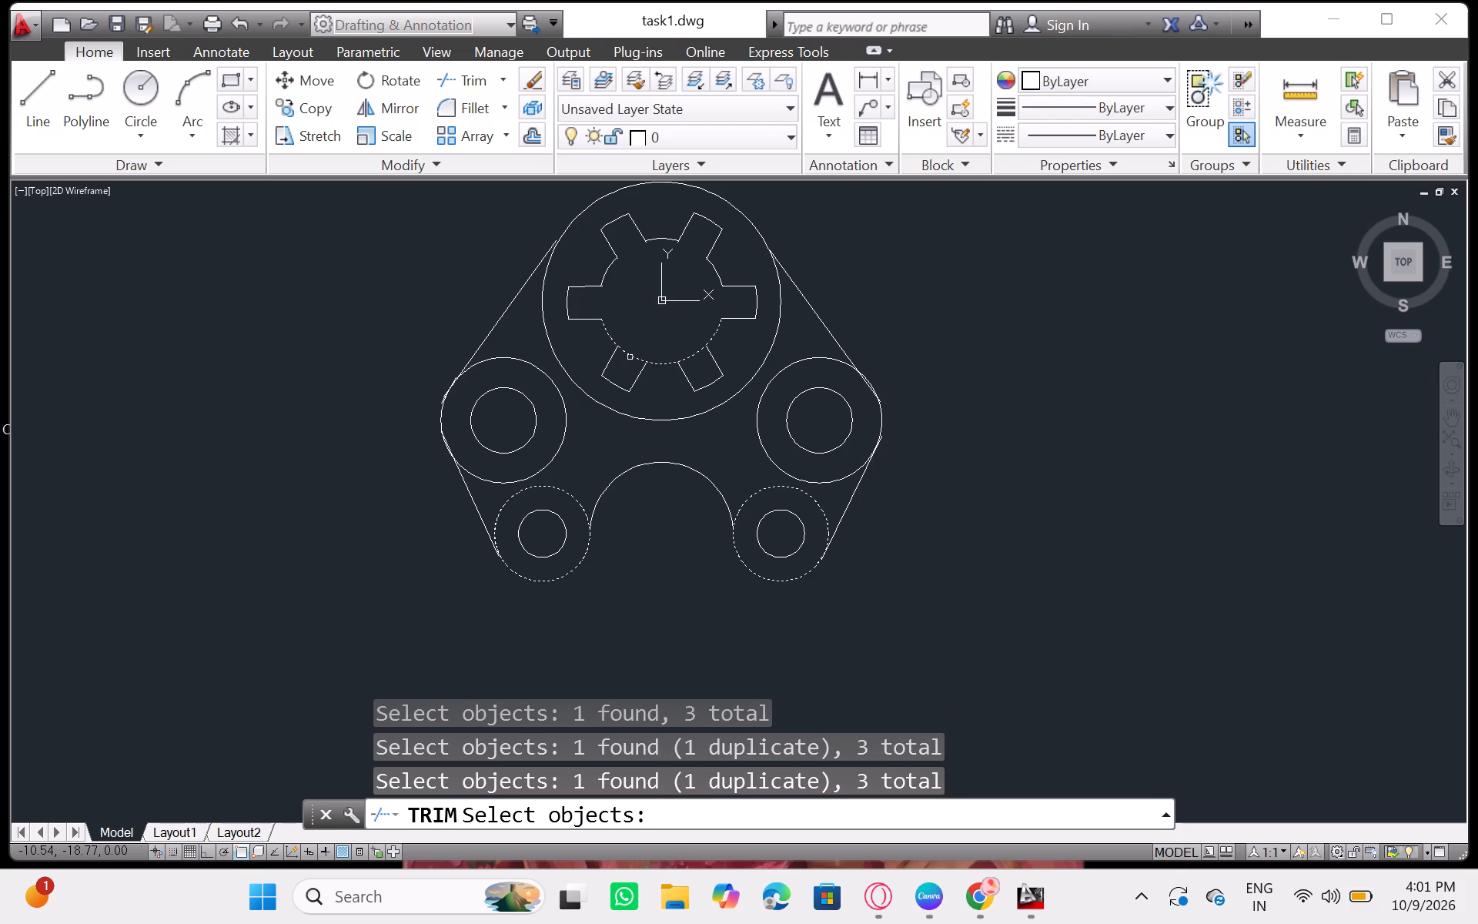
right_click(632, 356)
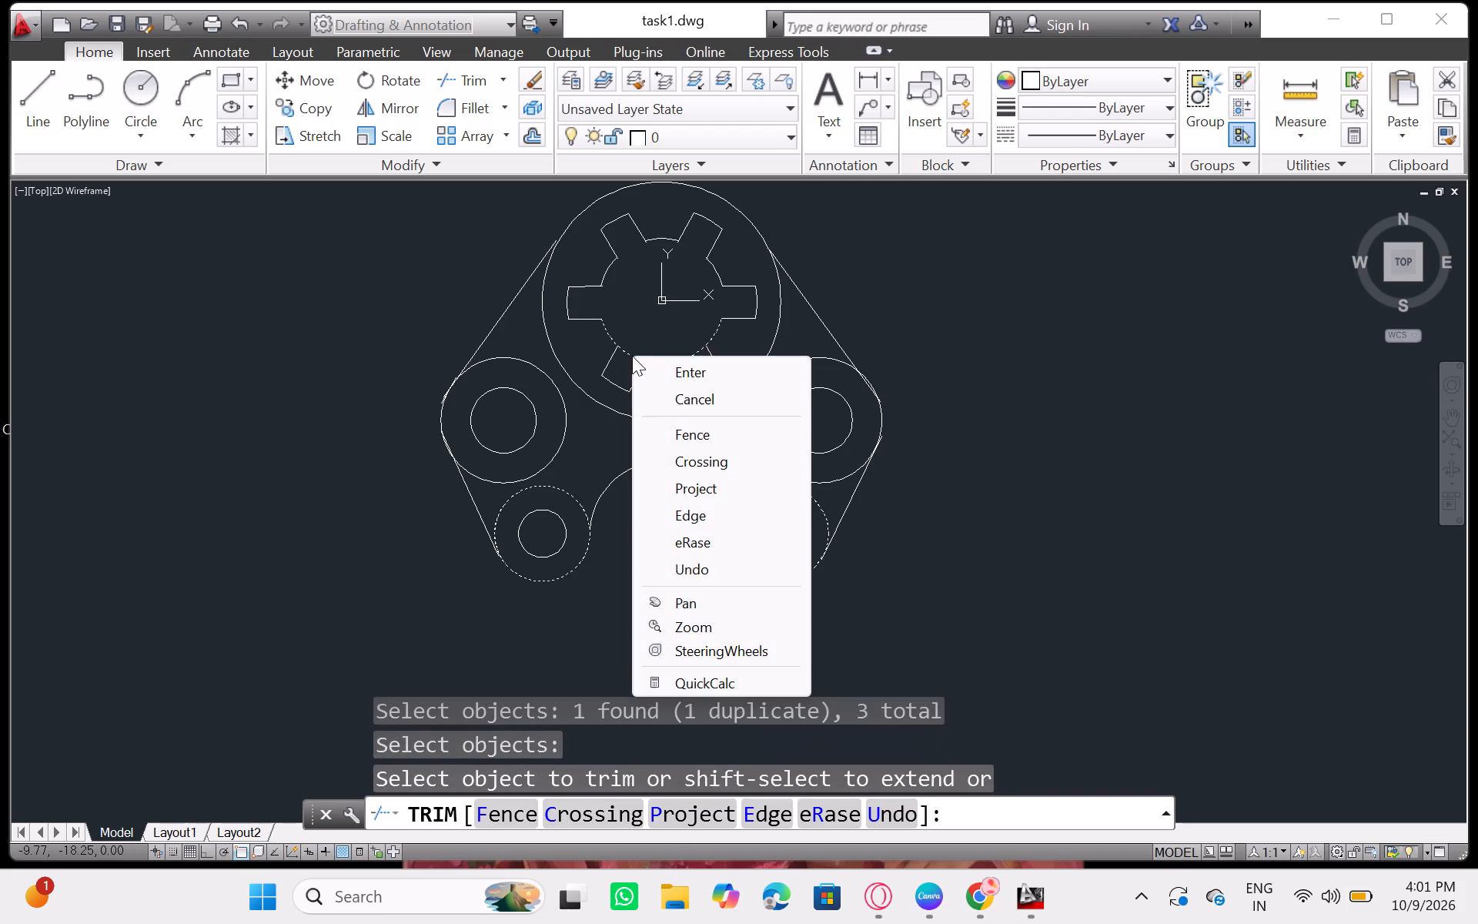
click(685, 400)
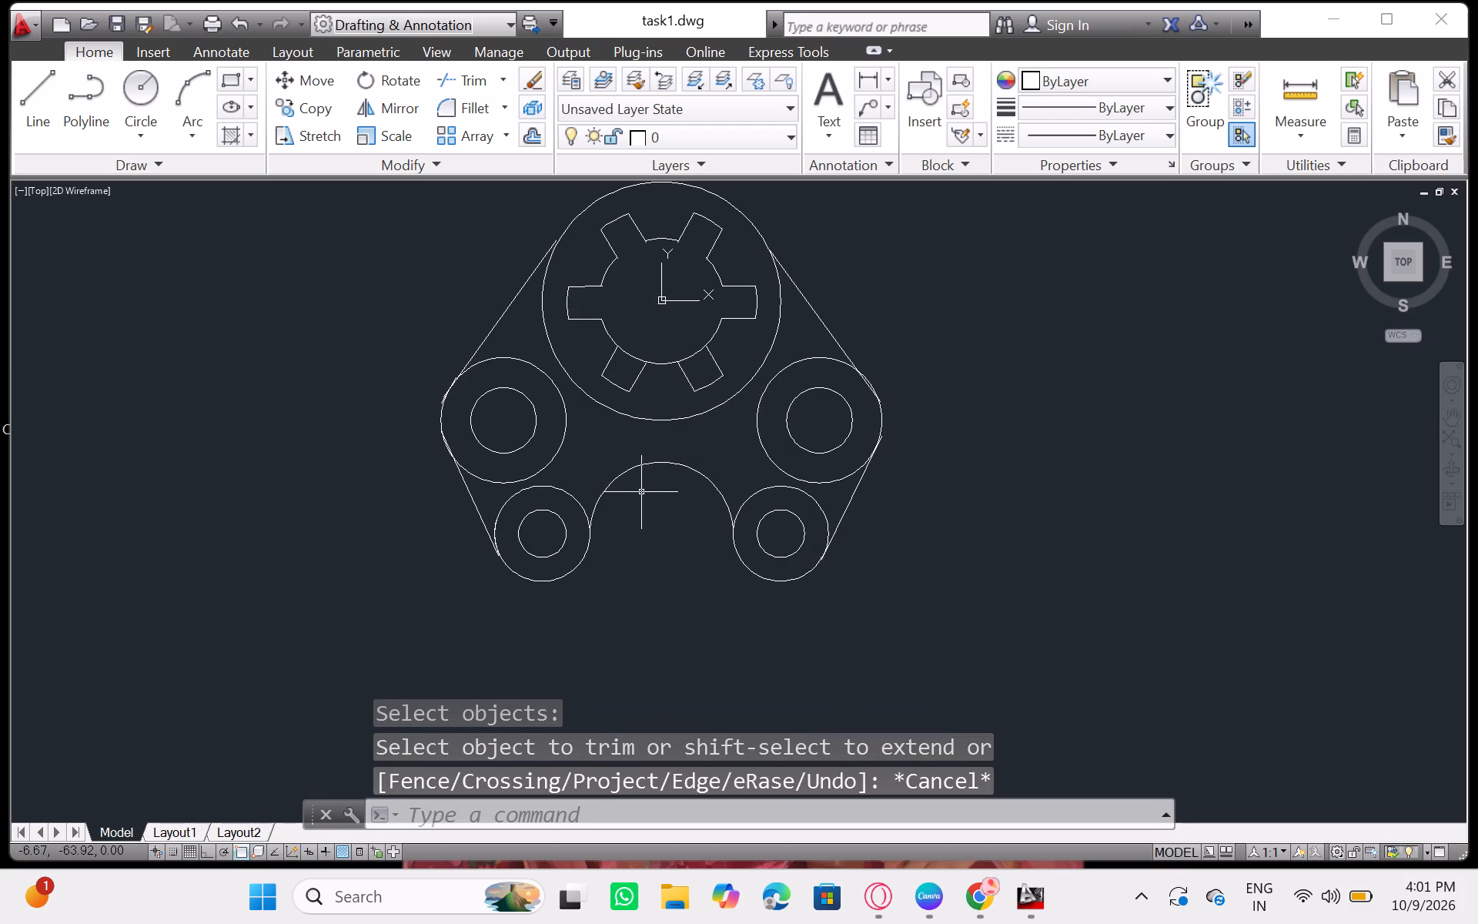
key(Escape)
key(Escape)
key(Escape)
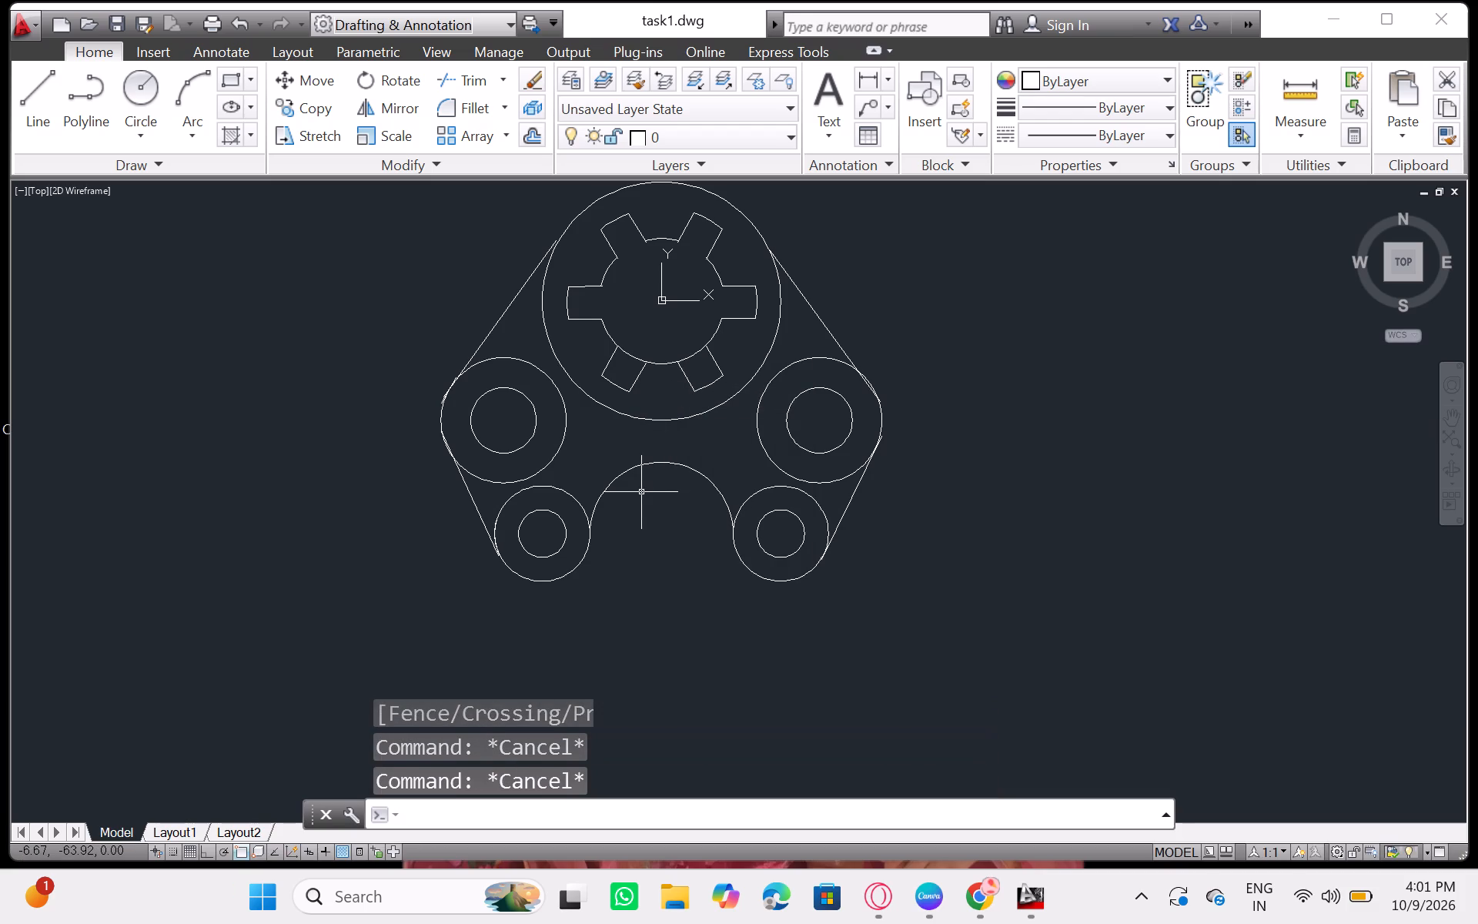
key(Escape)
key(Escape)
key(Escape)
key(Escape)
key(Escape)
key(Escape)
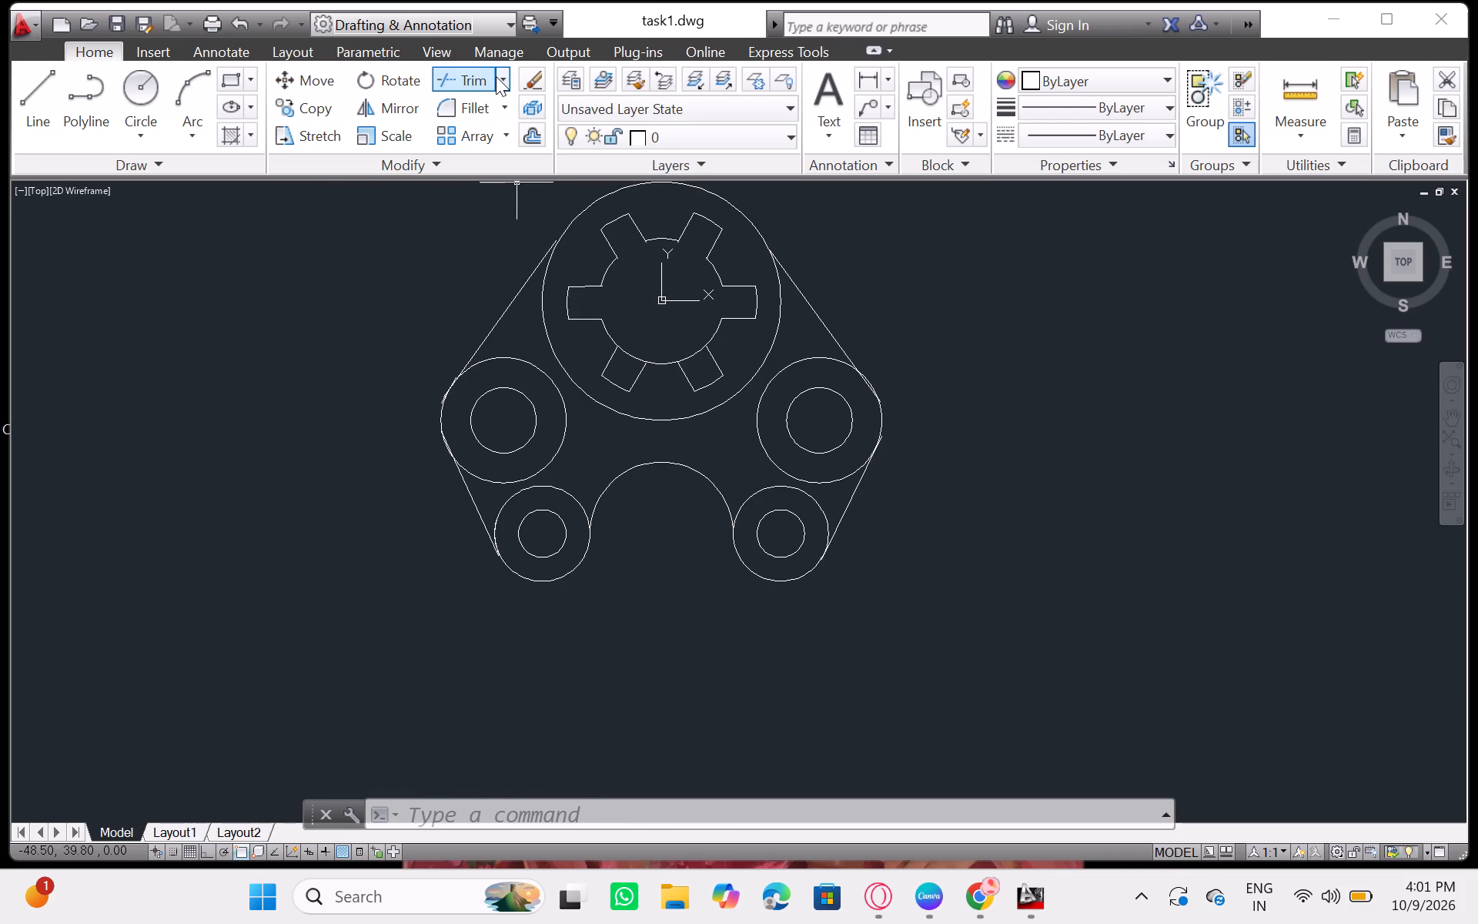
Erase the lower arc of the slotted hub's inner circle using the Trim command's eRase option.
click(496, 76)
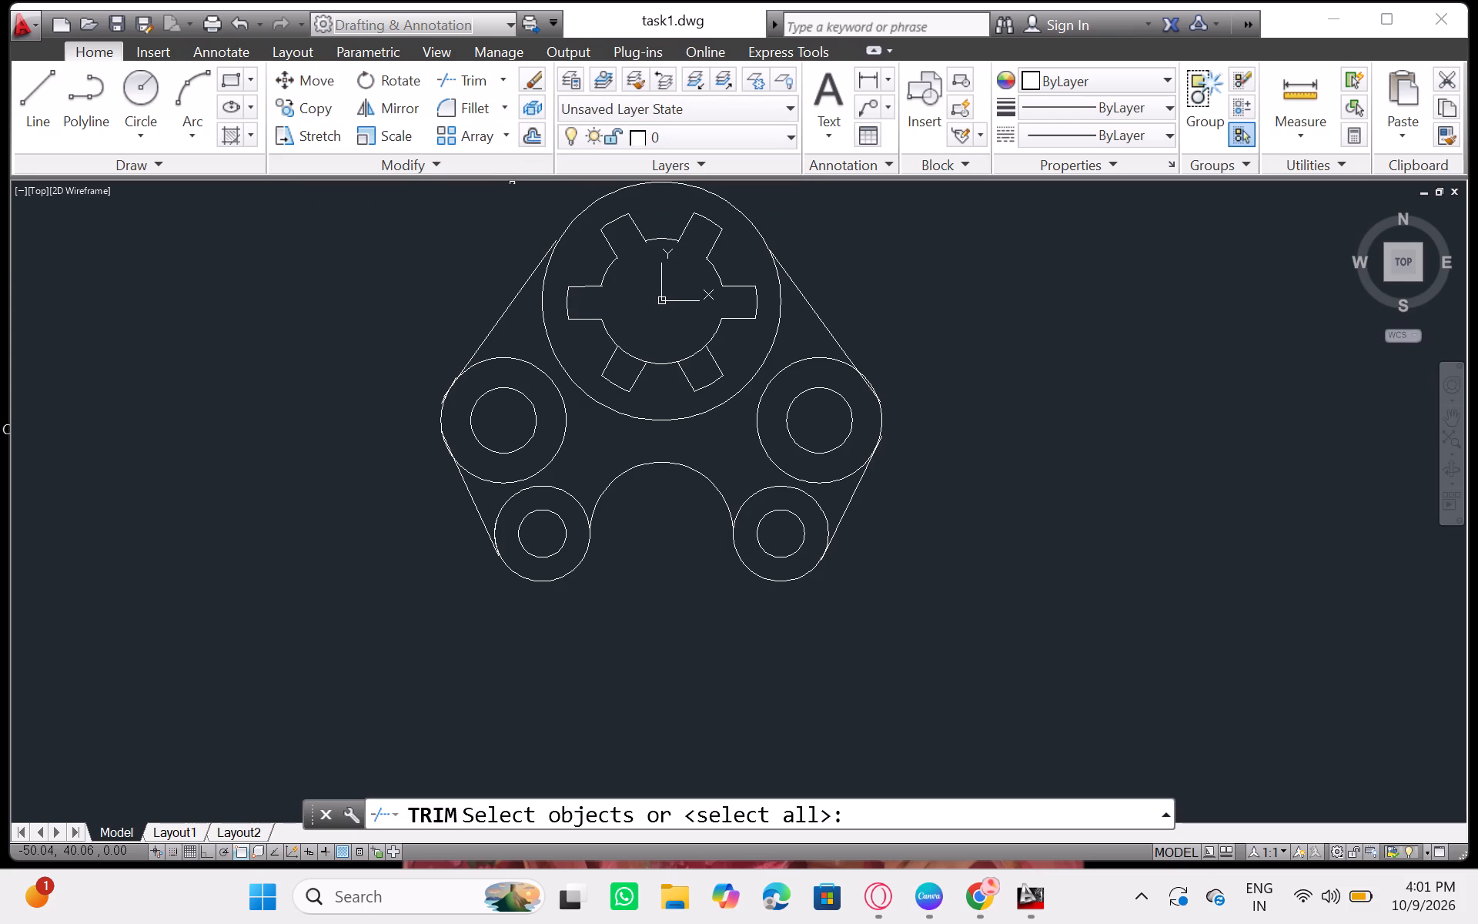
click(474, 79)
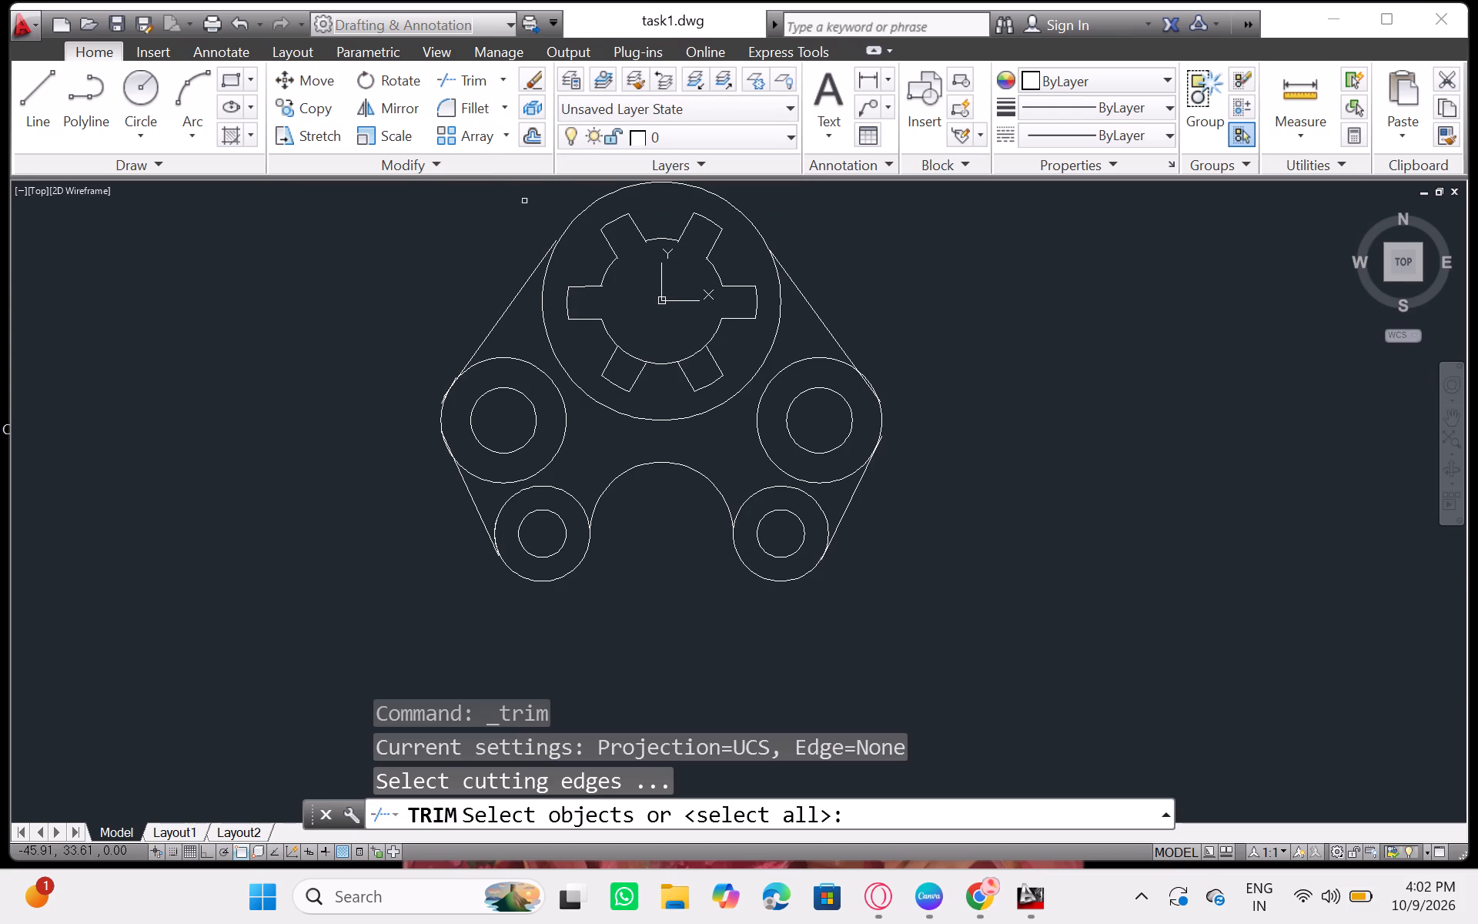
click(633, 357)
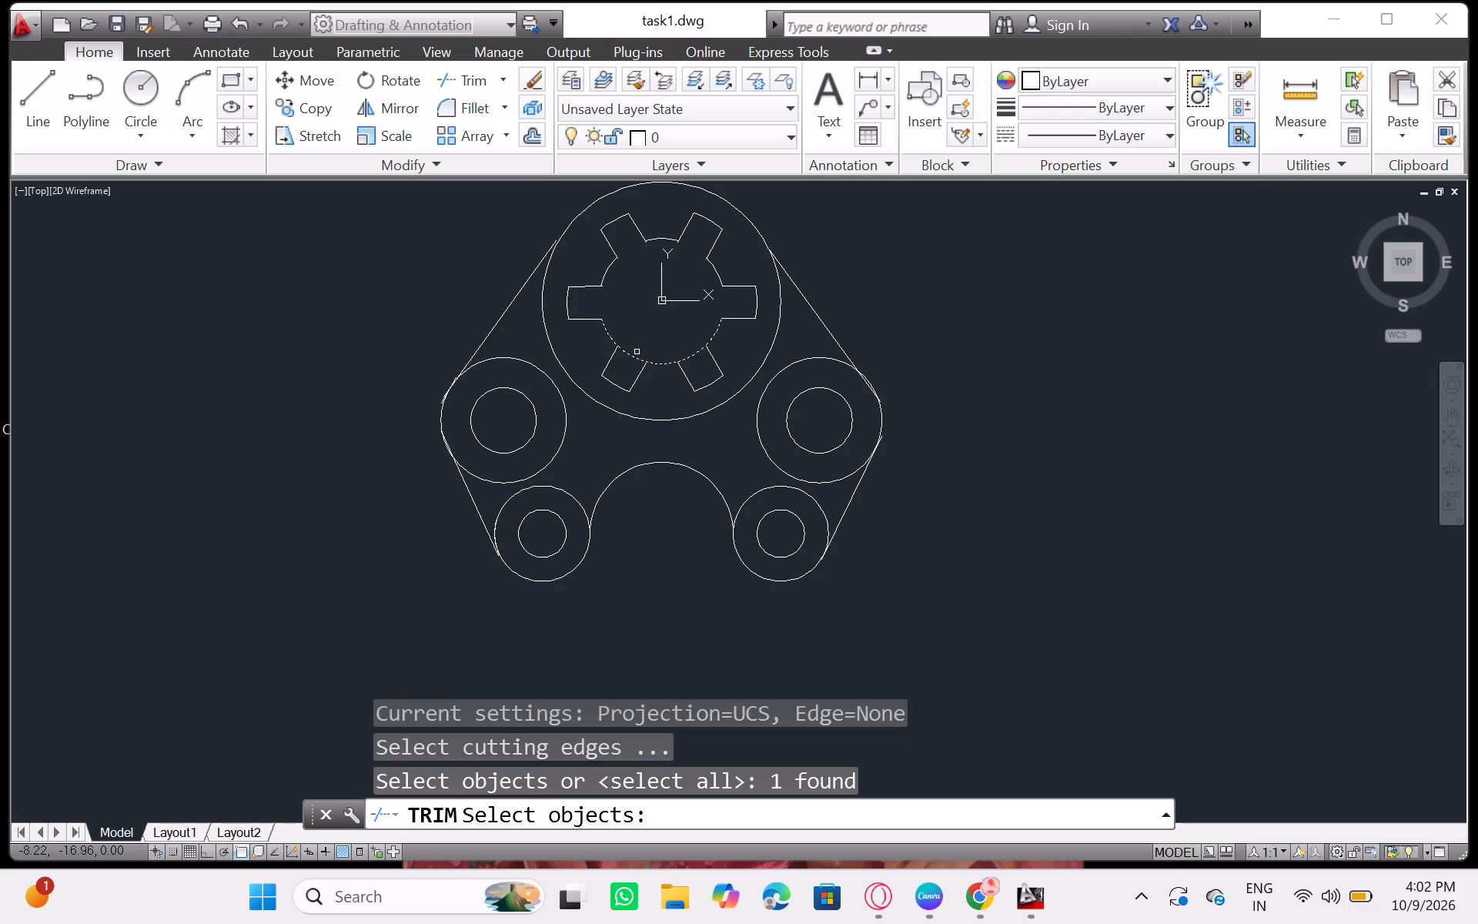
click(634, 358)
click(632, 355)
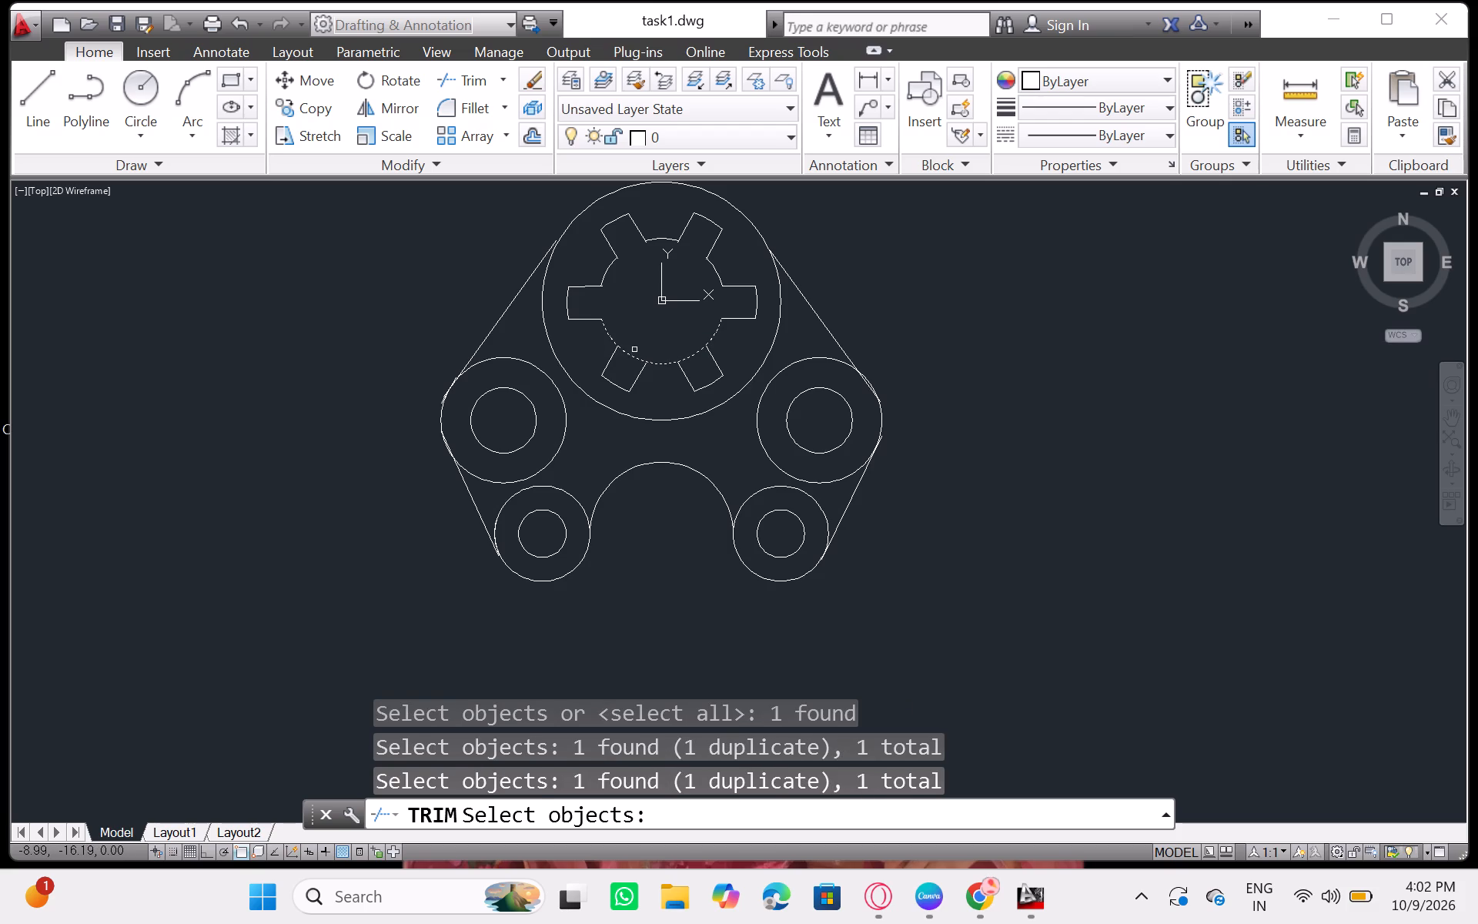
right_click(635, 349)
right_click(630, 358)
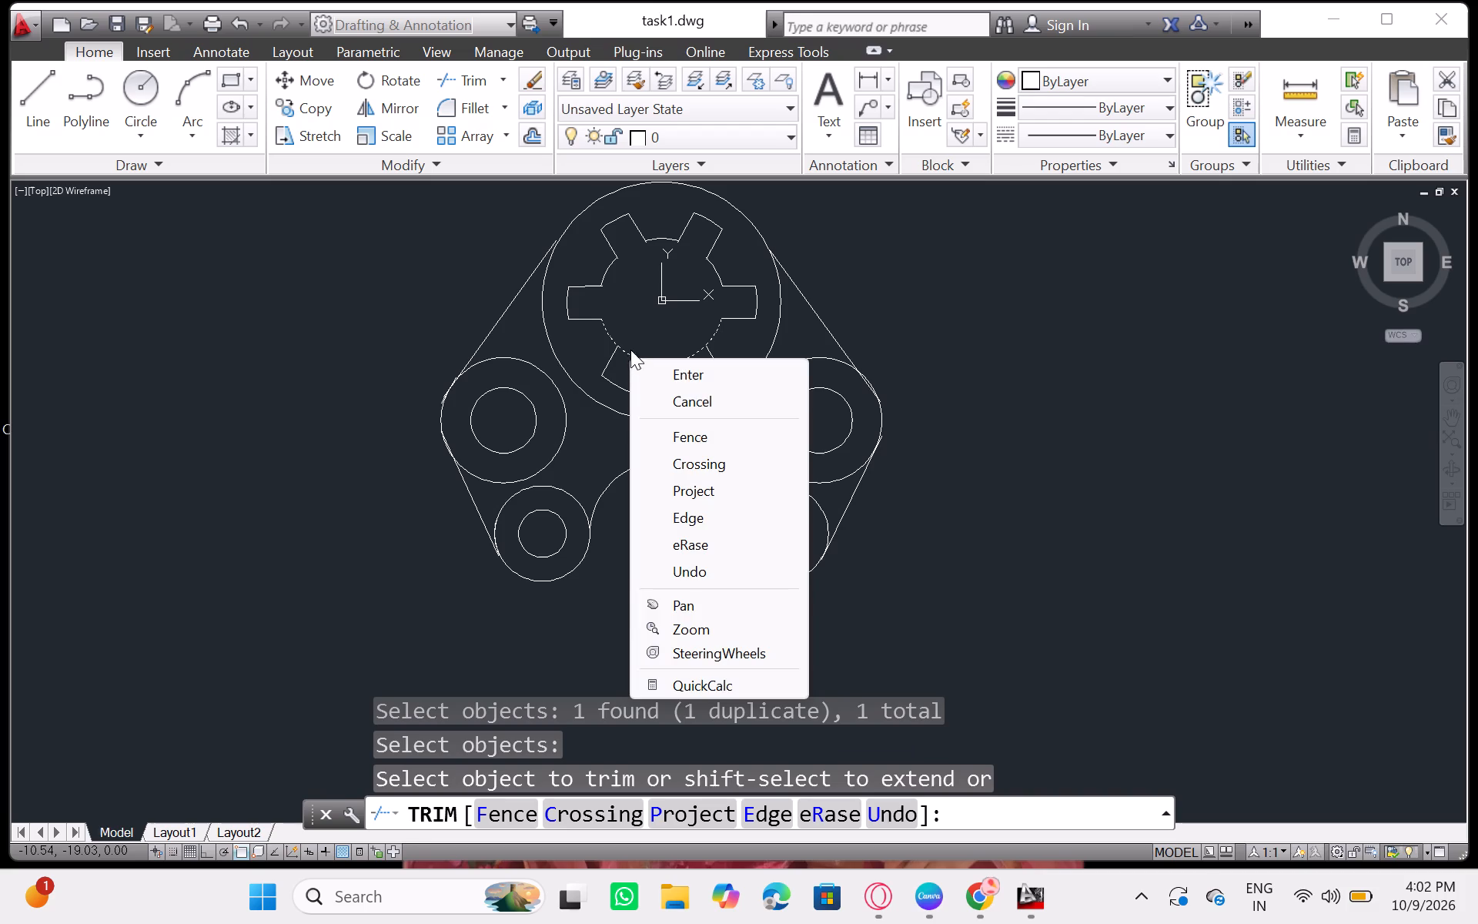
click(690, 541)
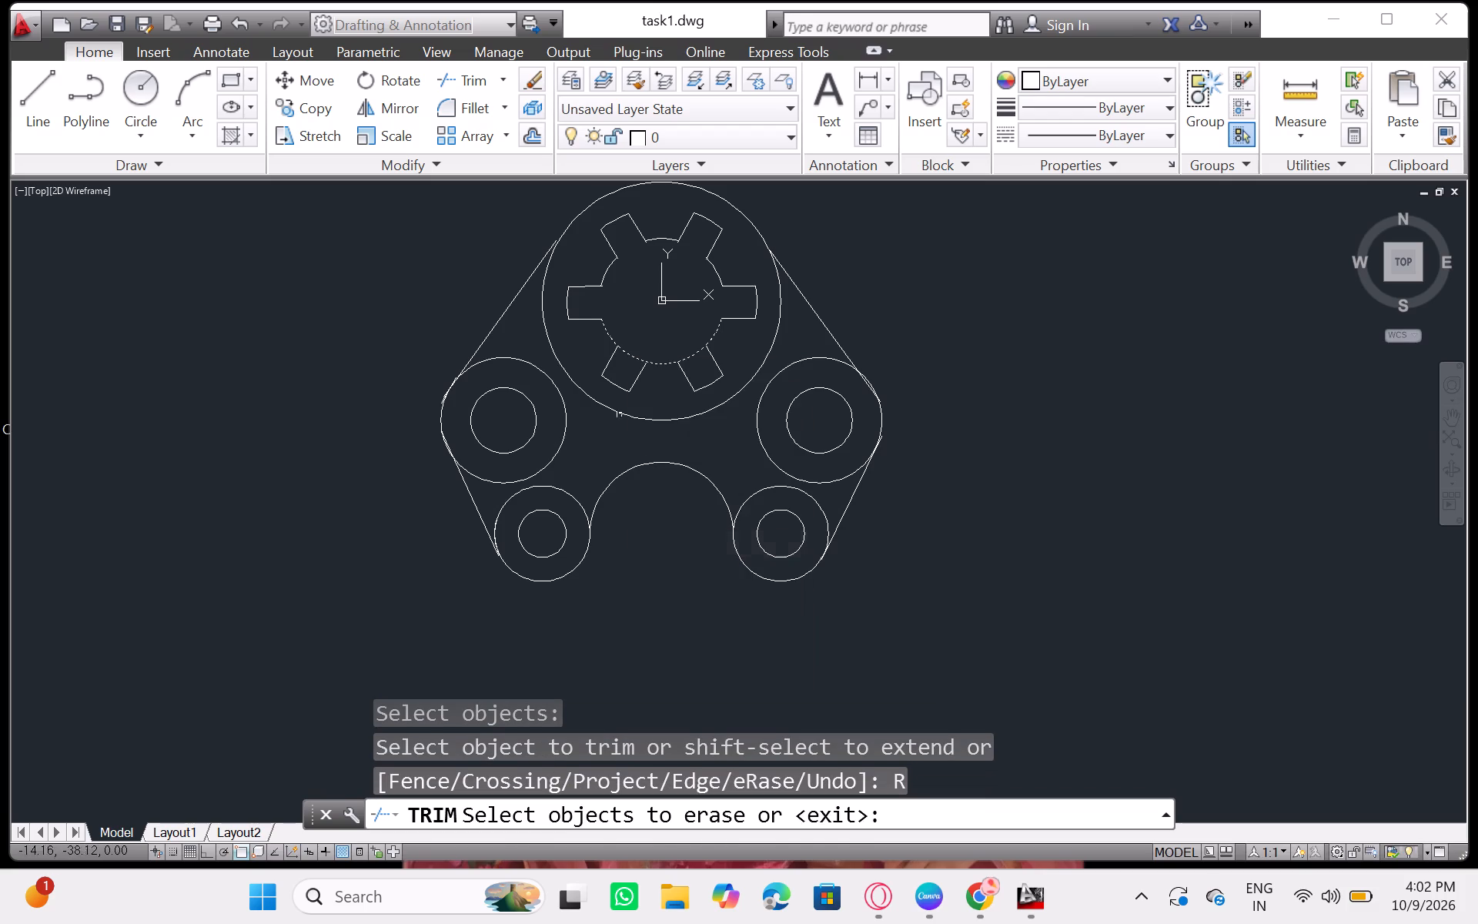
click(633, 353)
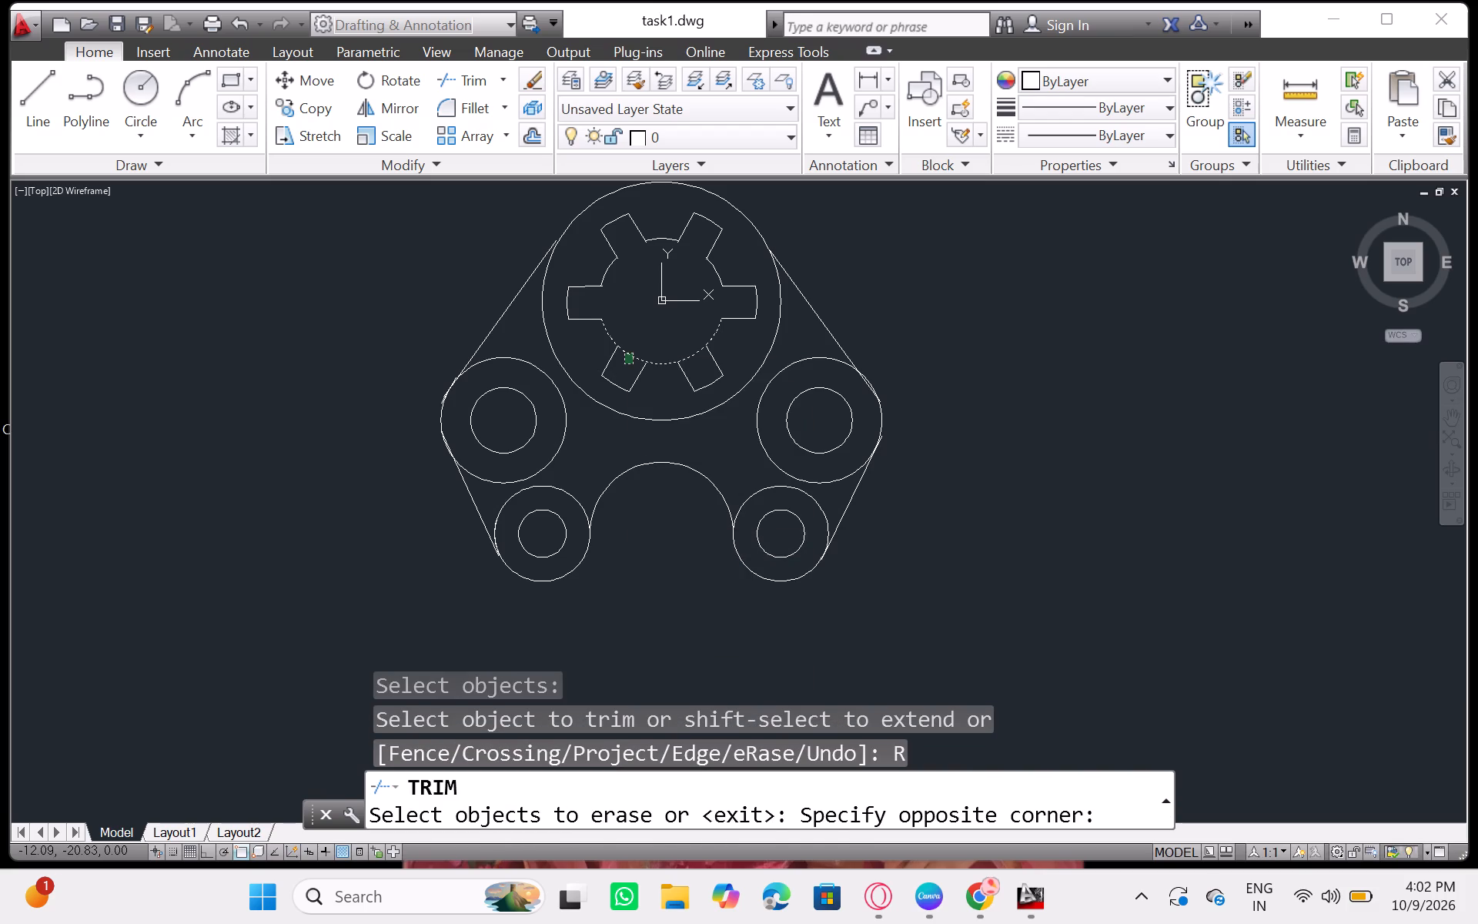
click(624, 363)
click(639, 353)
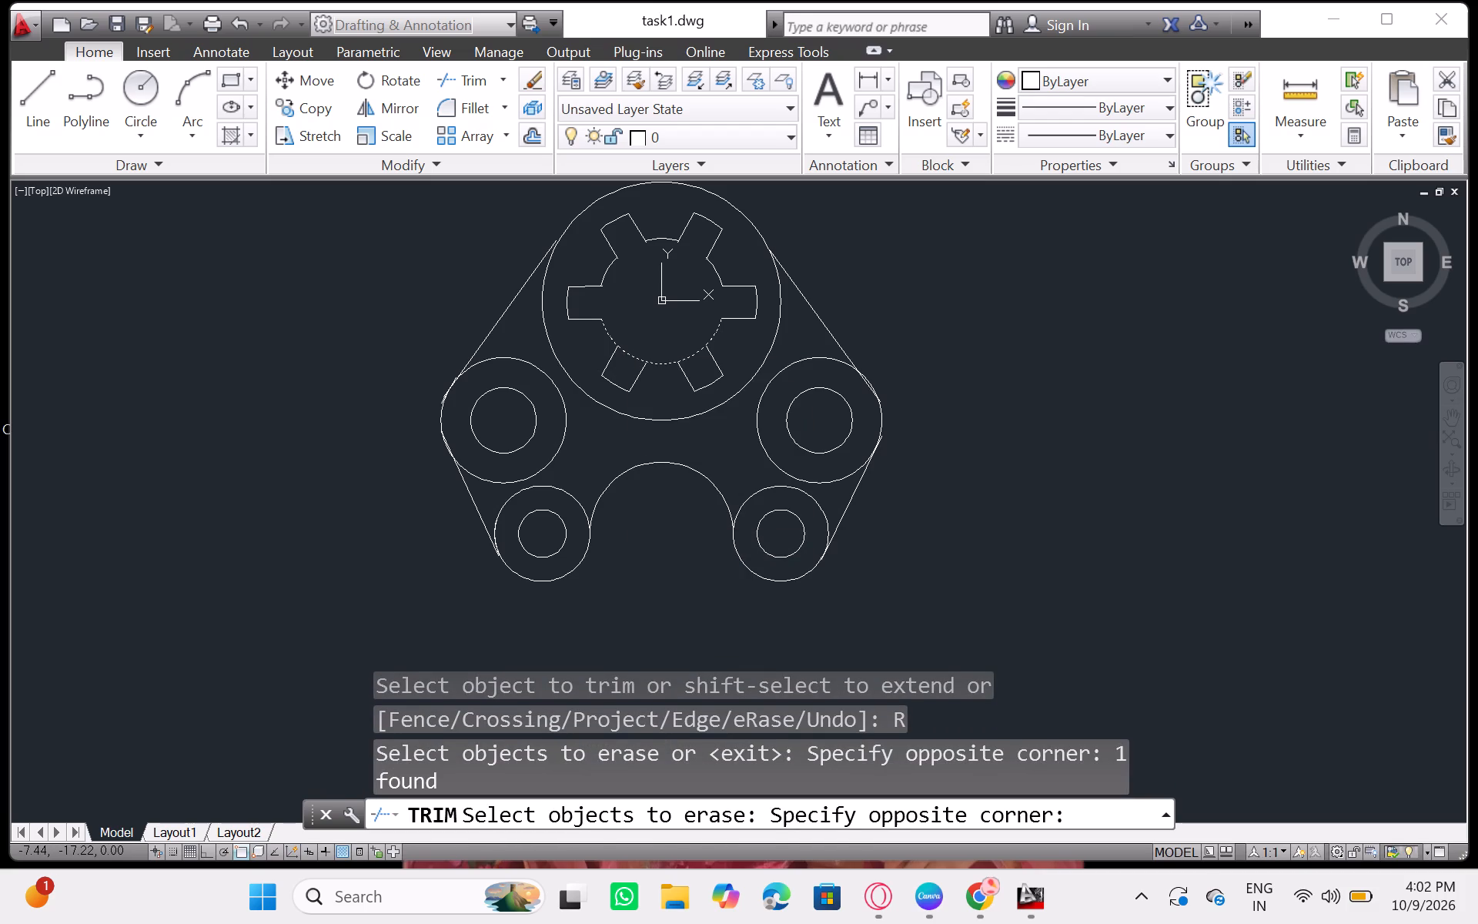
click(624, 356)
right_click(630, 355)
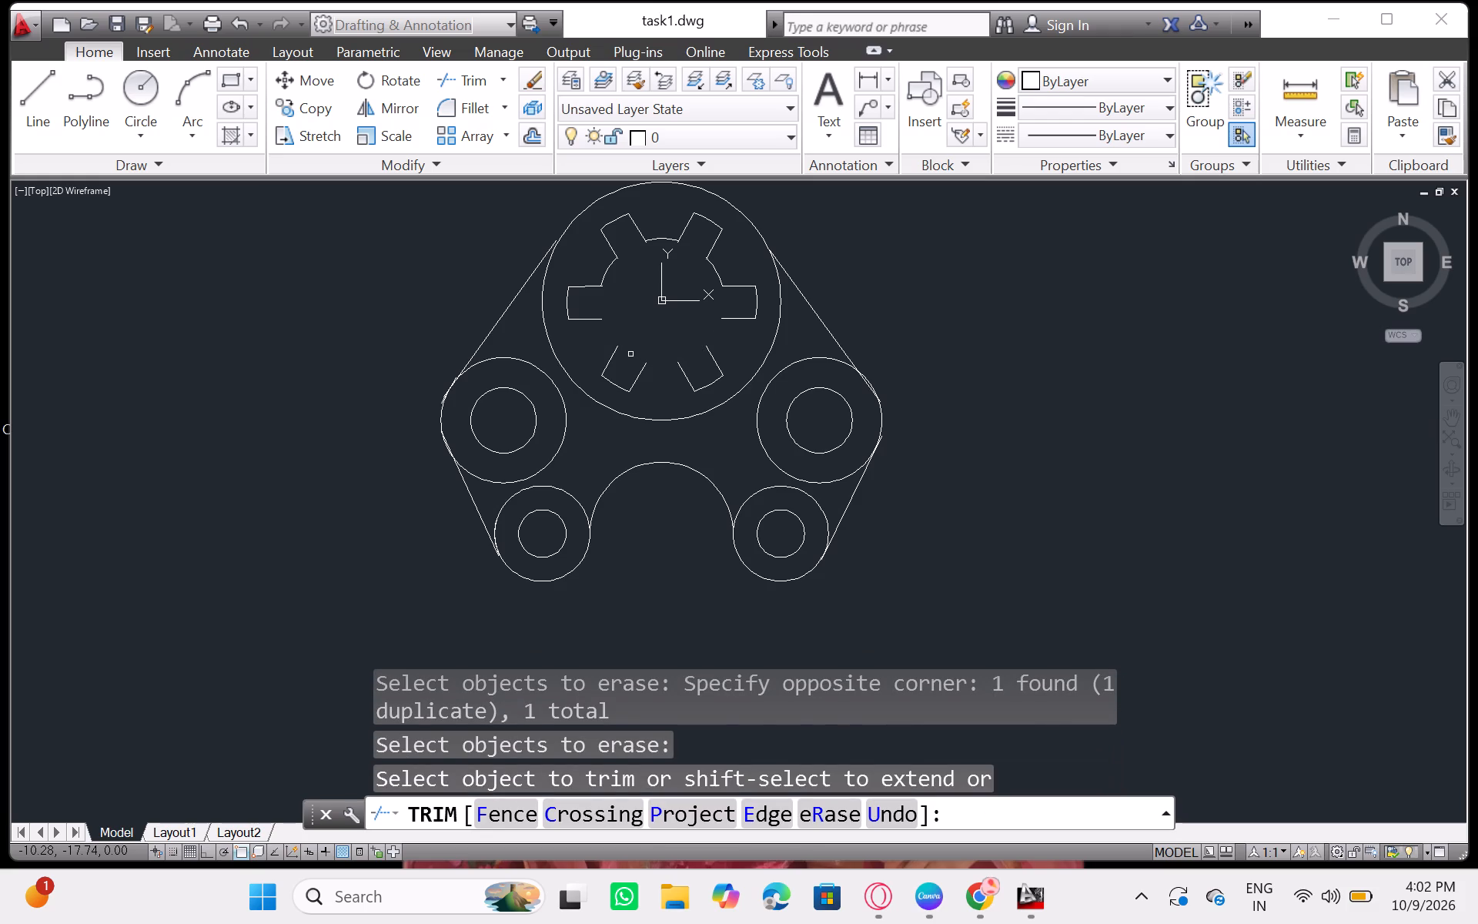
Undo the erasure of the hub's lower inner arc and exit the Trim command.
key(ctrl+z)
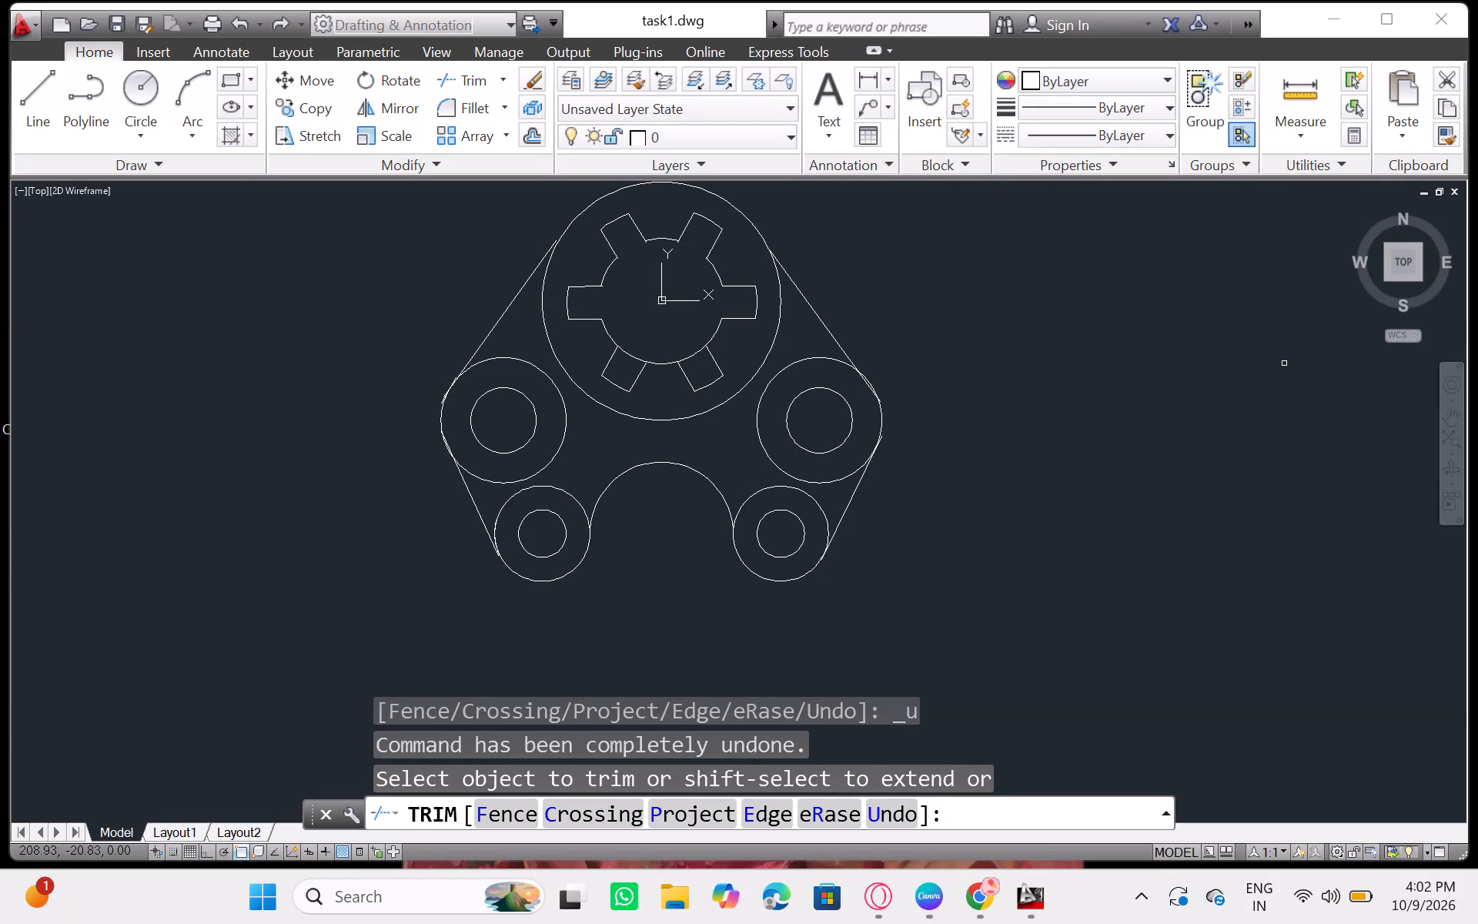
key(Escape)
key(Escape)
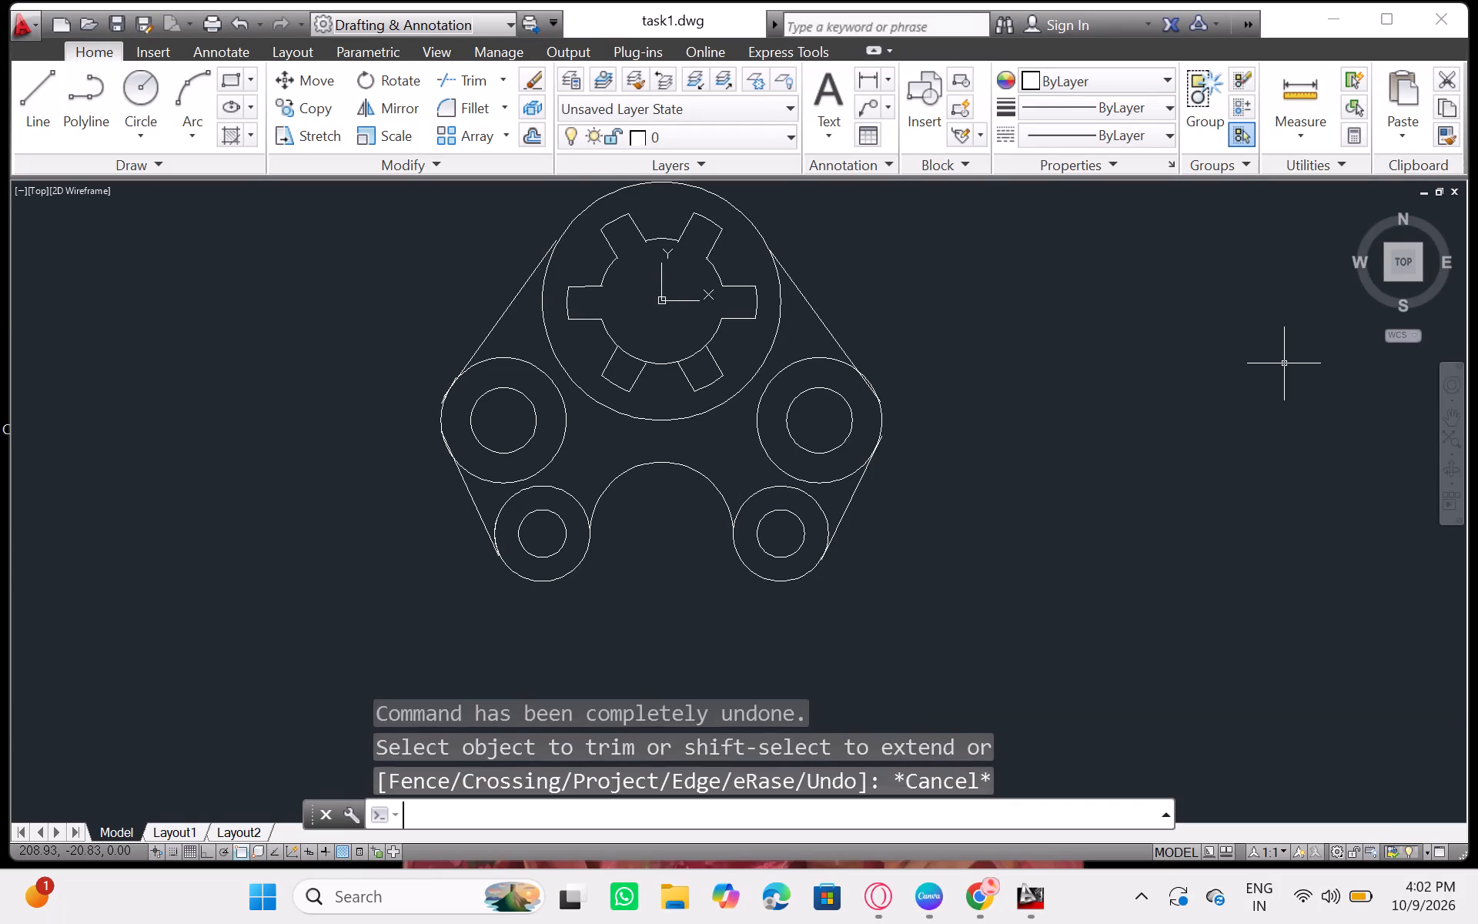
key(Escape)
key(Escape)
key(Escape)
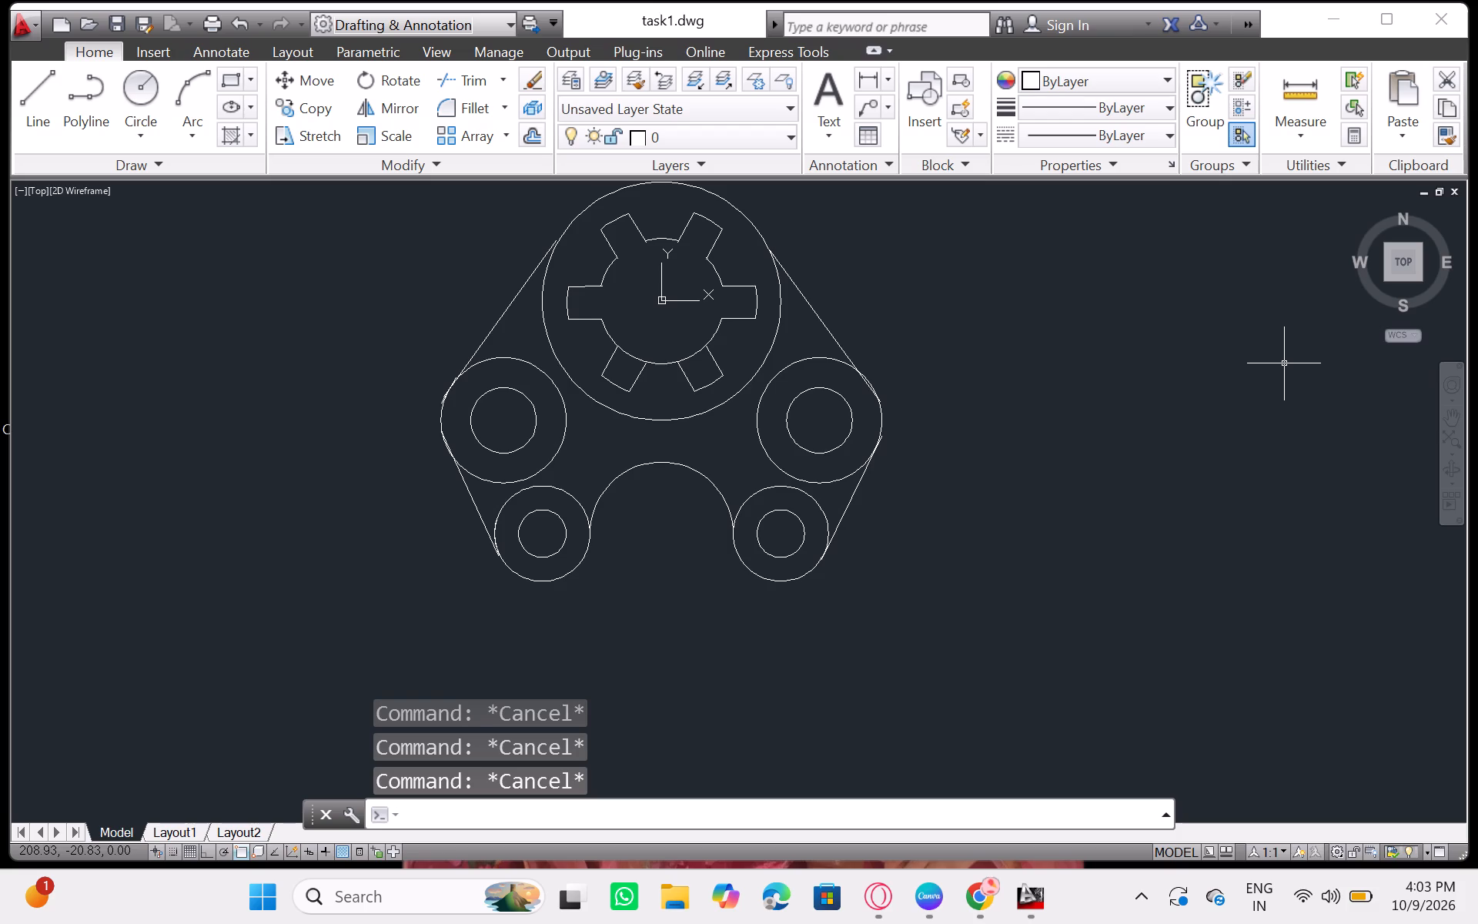
Minimise the drawing window and launch Fuji from the desktop.
click(1329, 21)
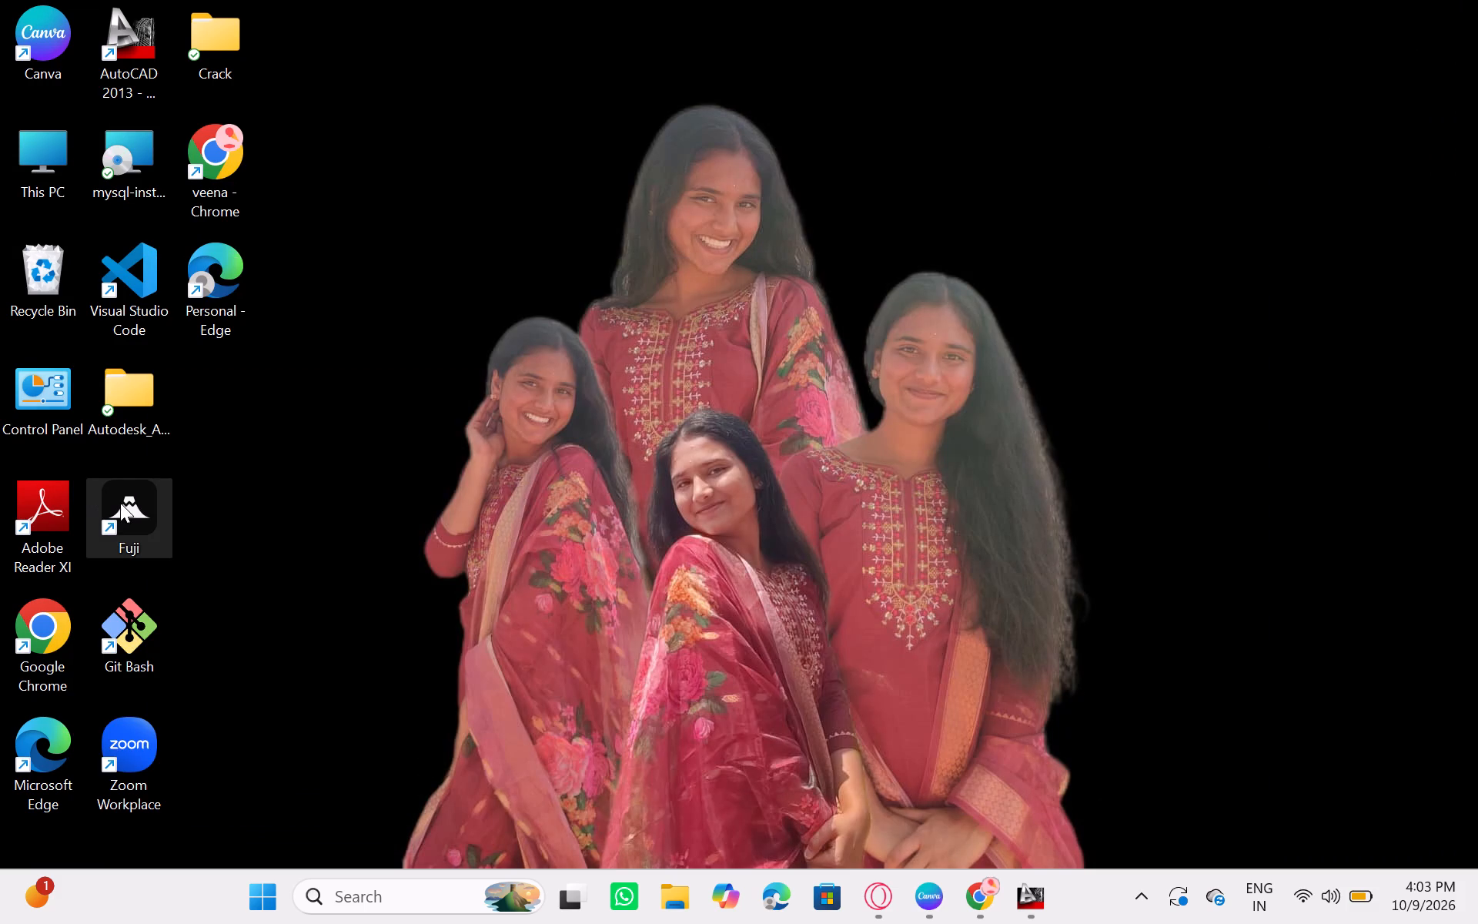
double_click(121, 504)
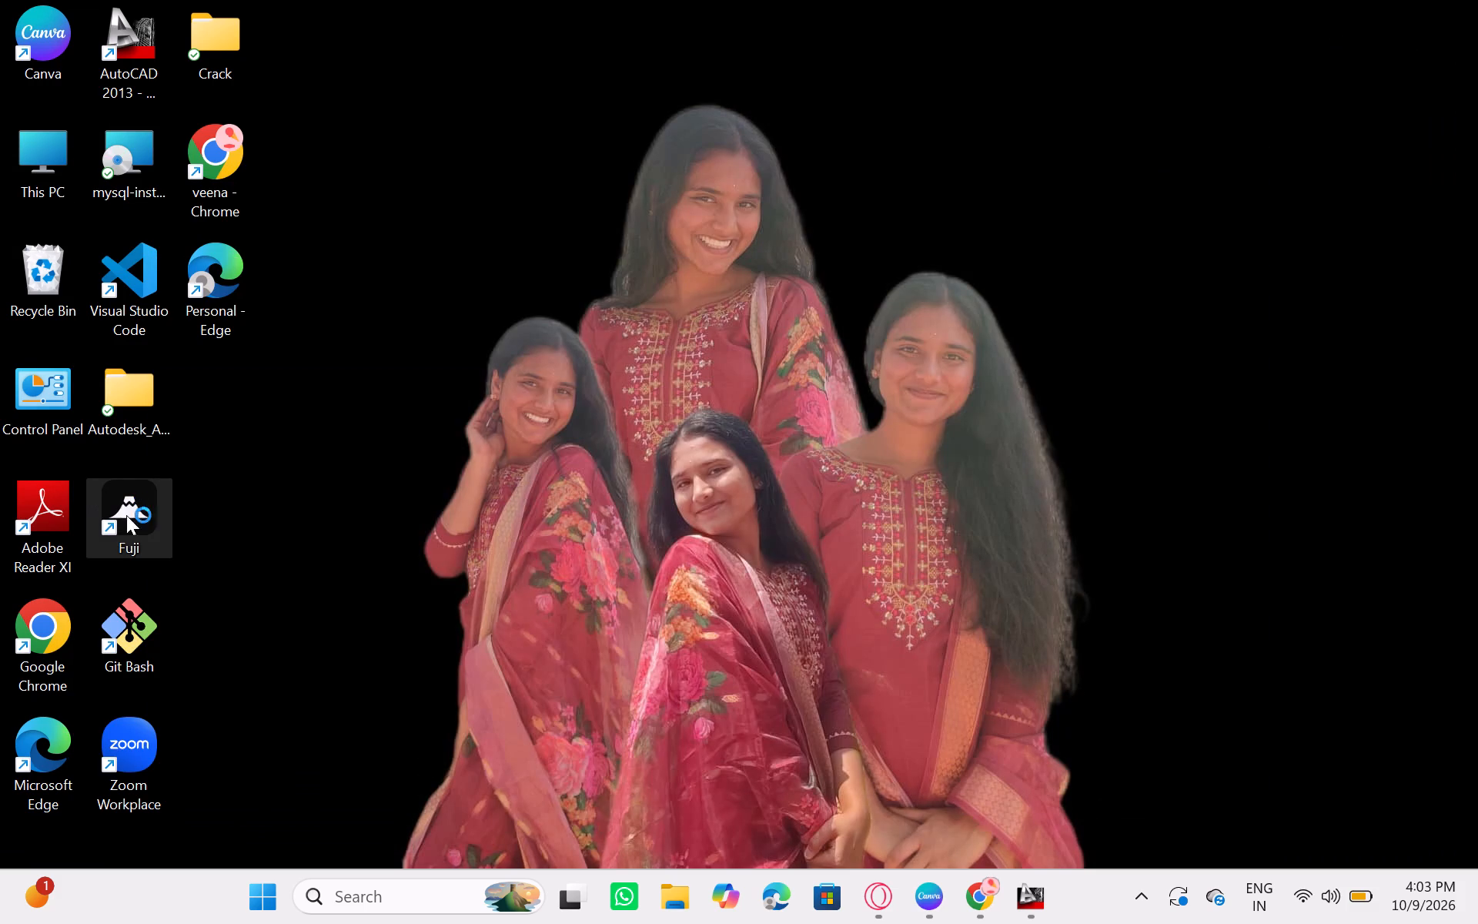
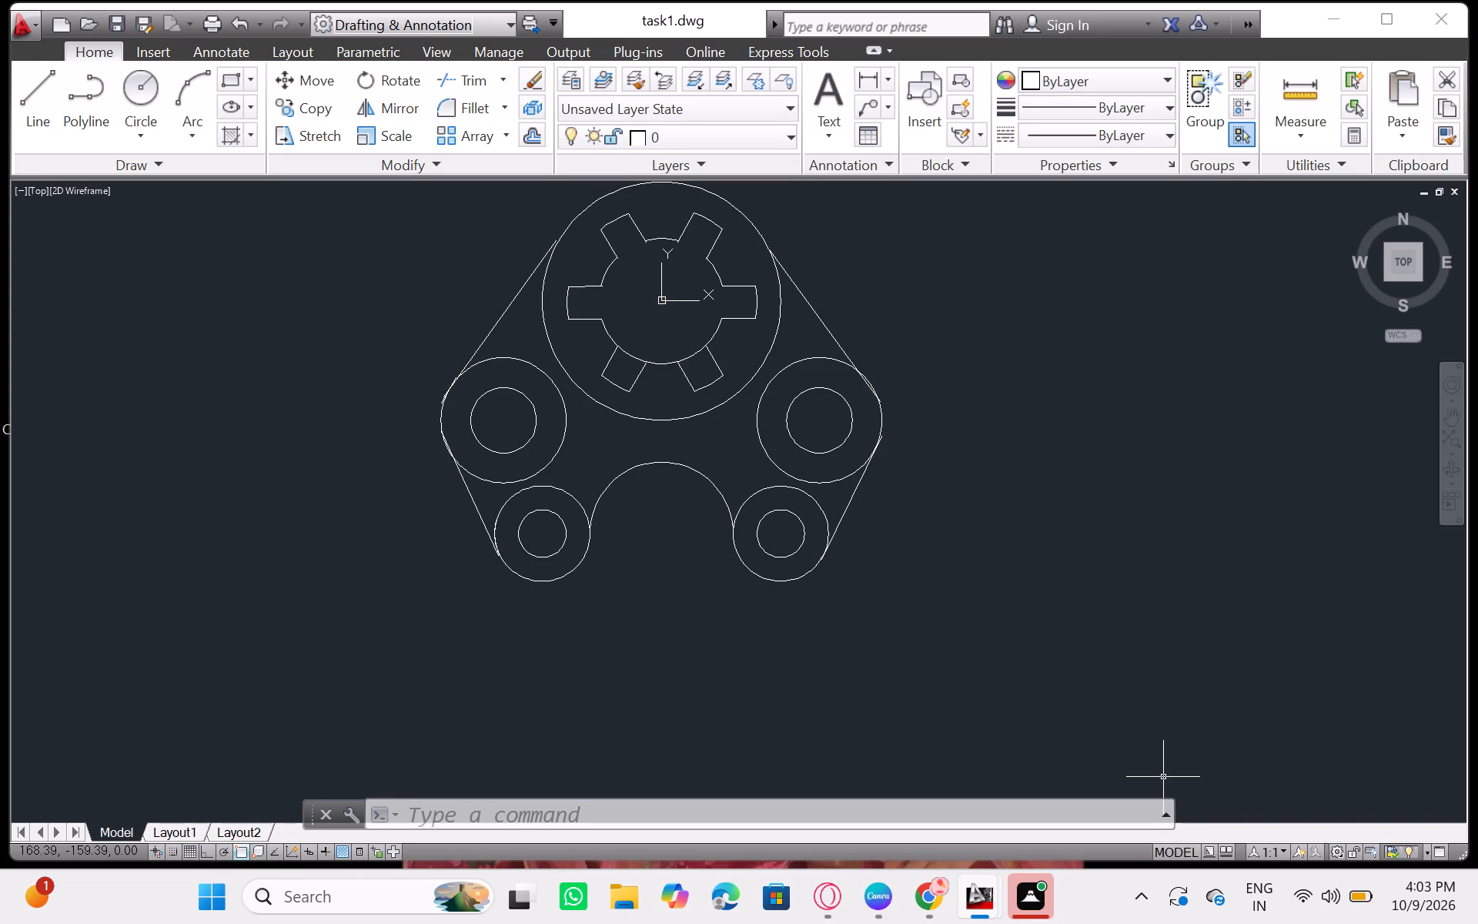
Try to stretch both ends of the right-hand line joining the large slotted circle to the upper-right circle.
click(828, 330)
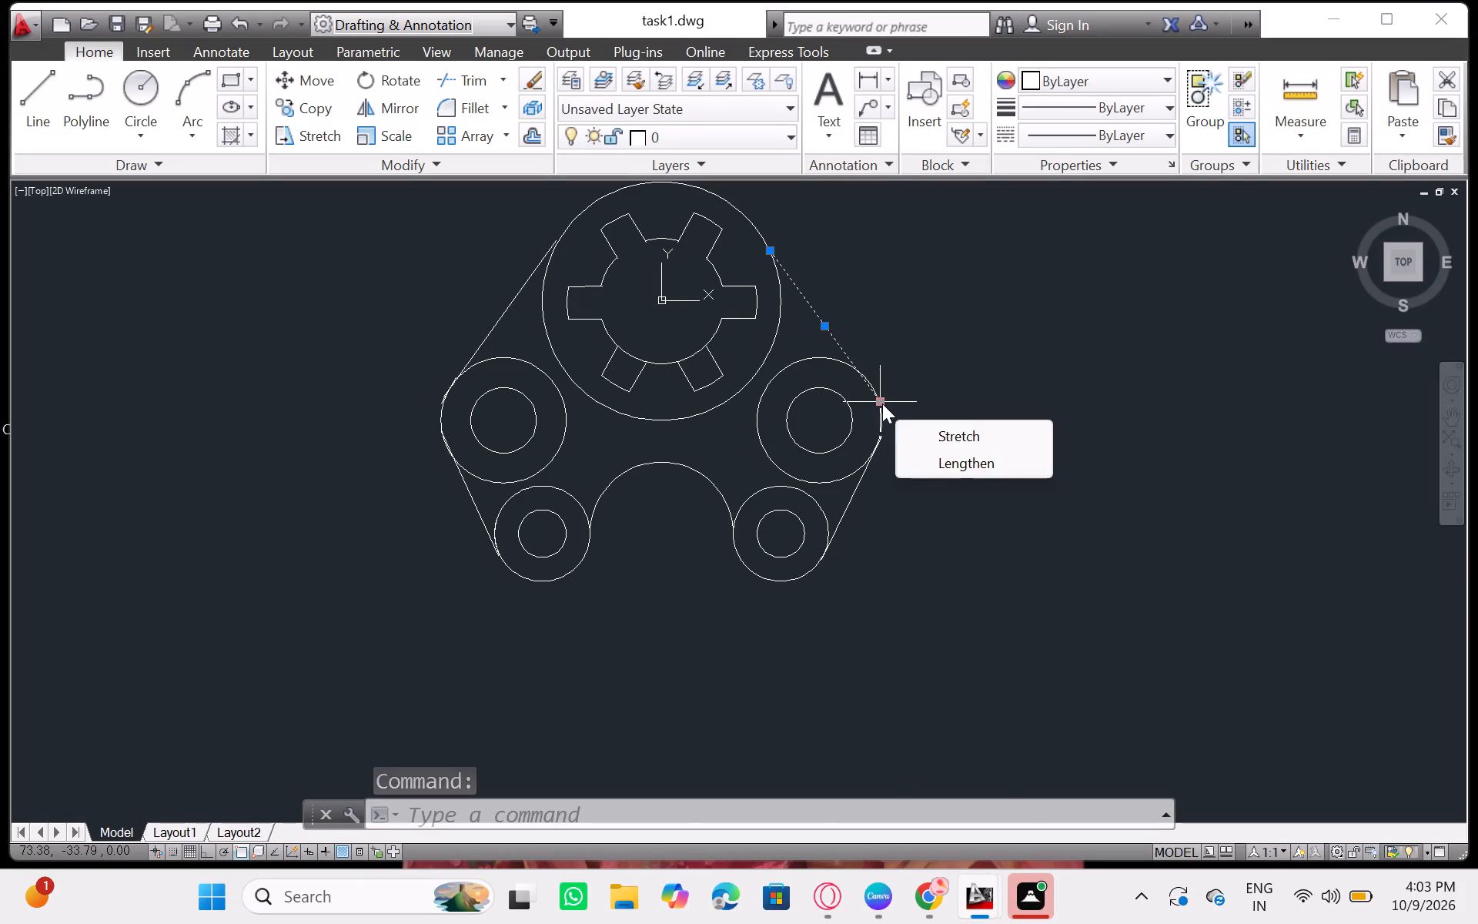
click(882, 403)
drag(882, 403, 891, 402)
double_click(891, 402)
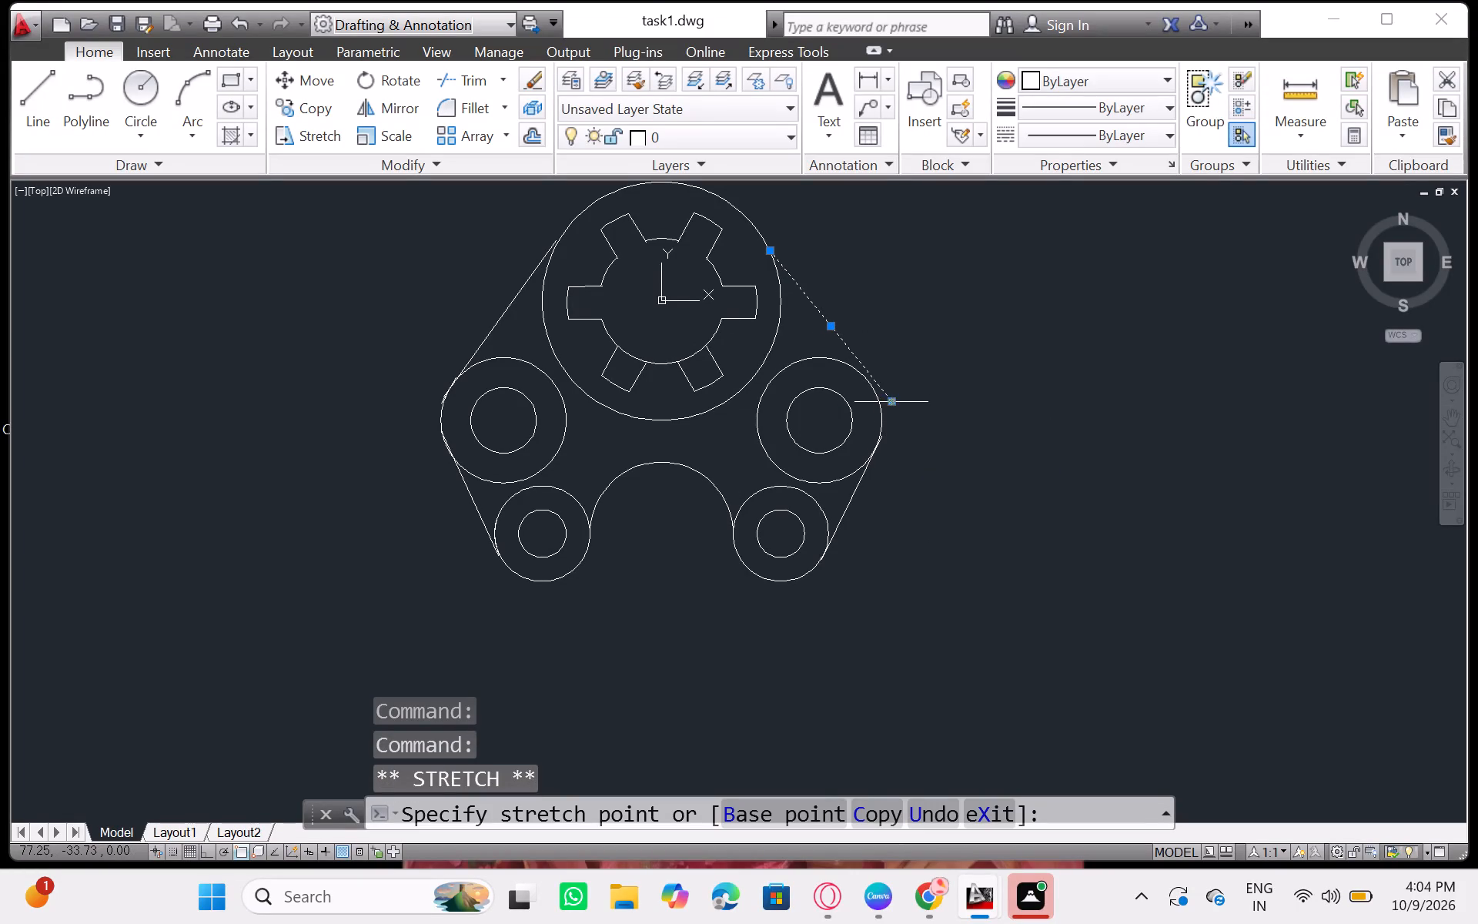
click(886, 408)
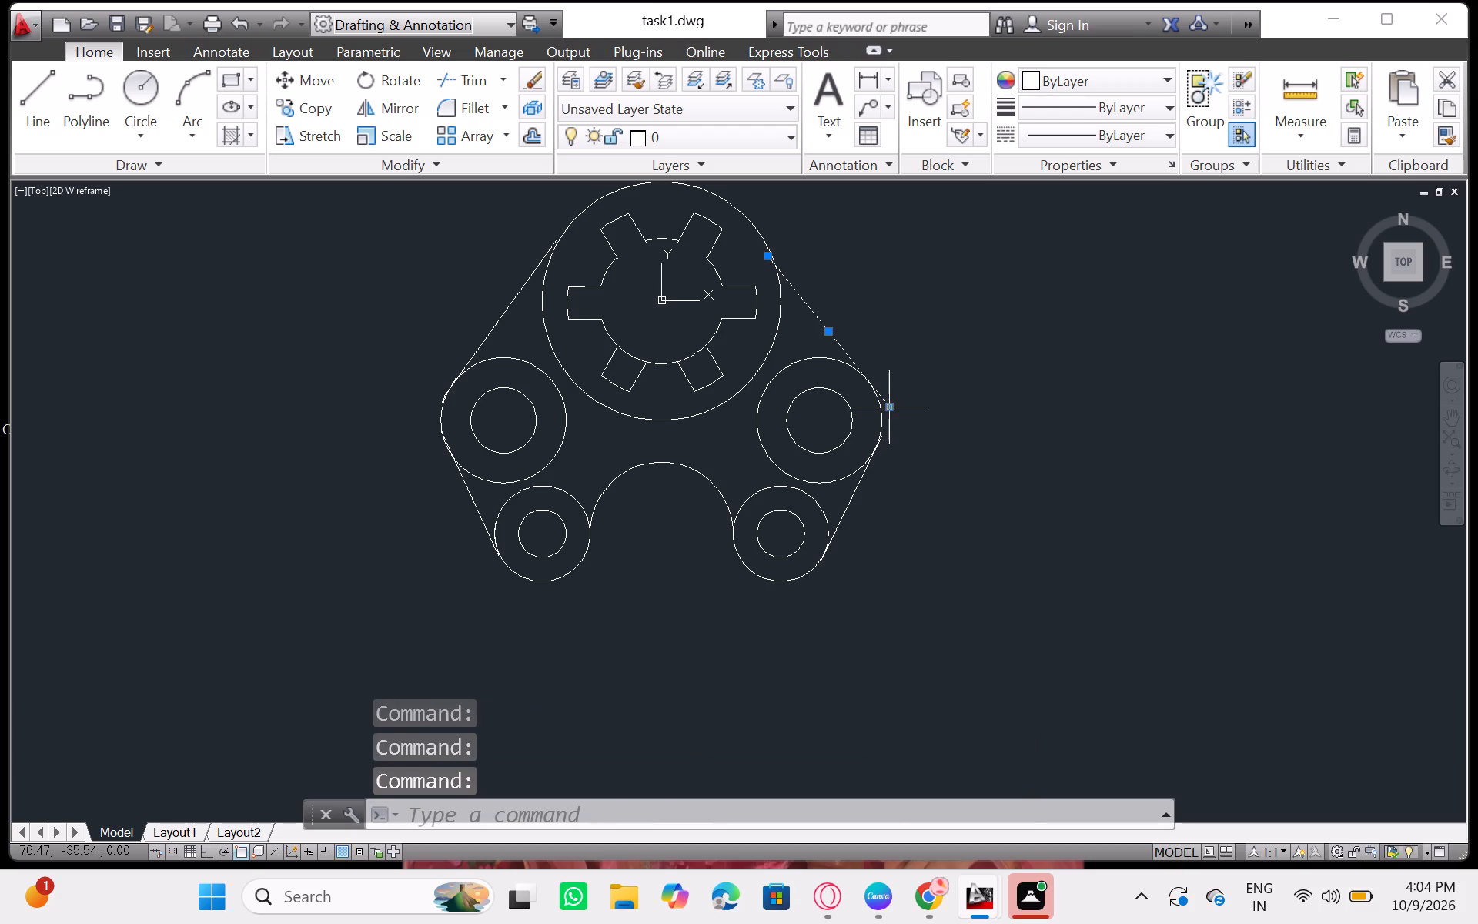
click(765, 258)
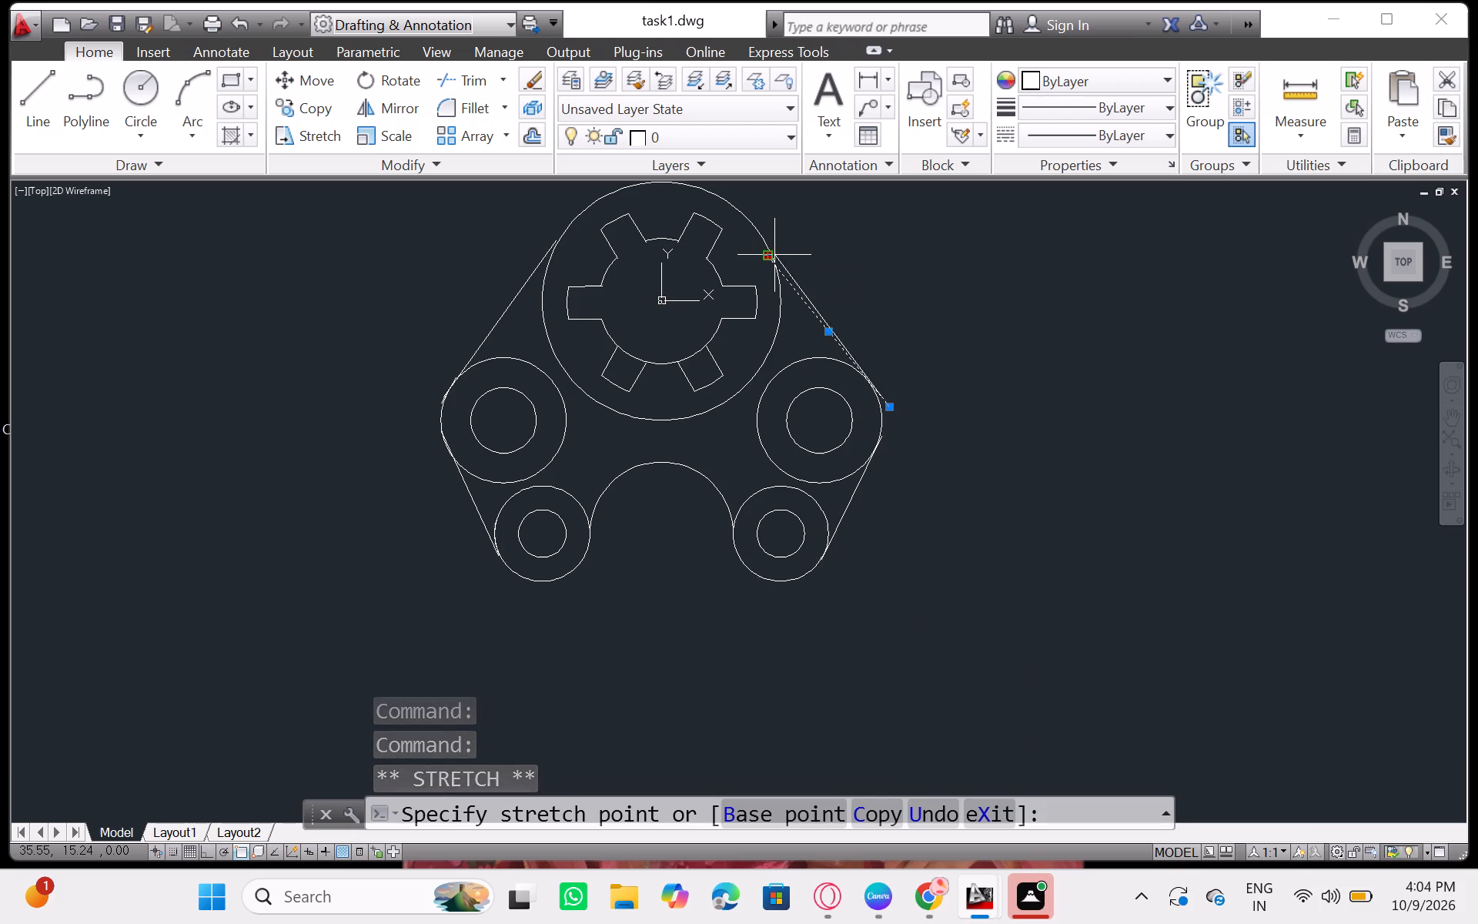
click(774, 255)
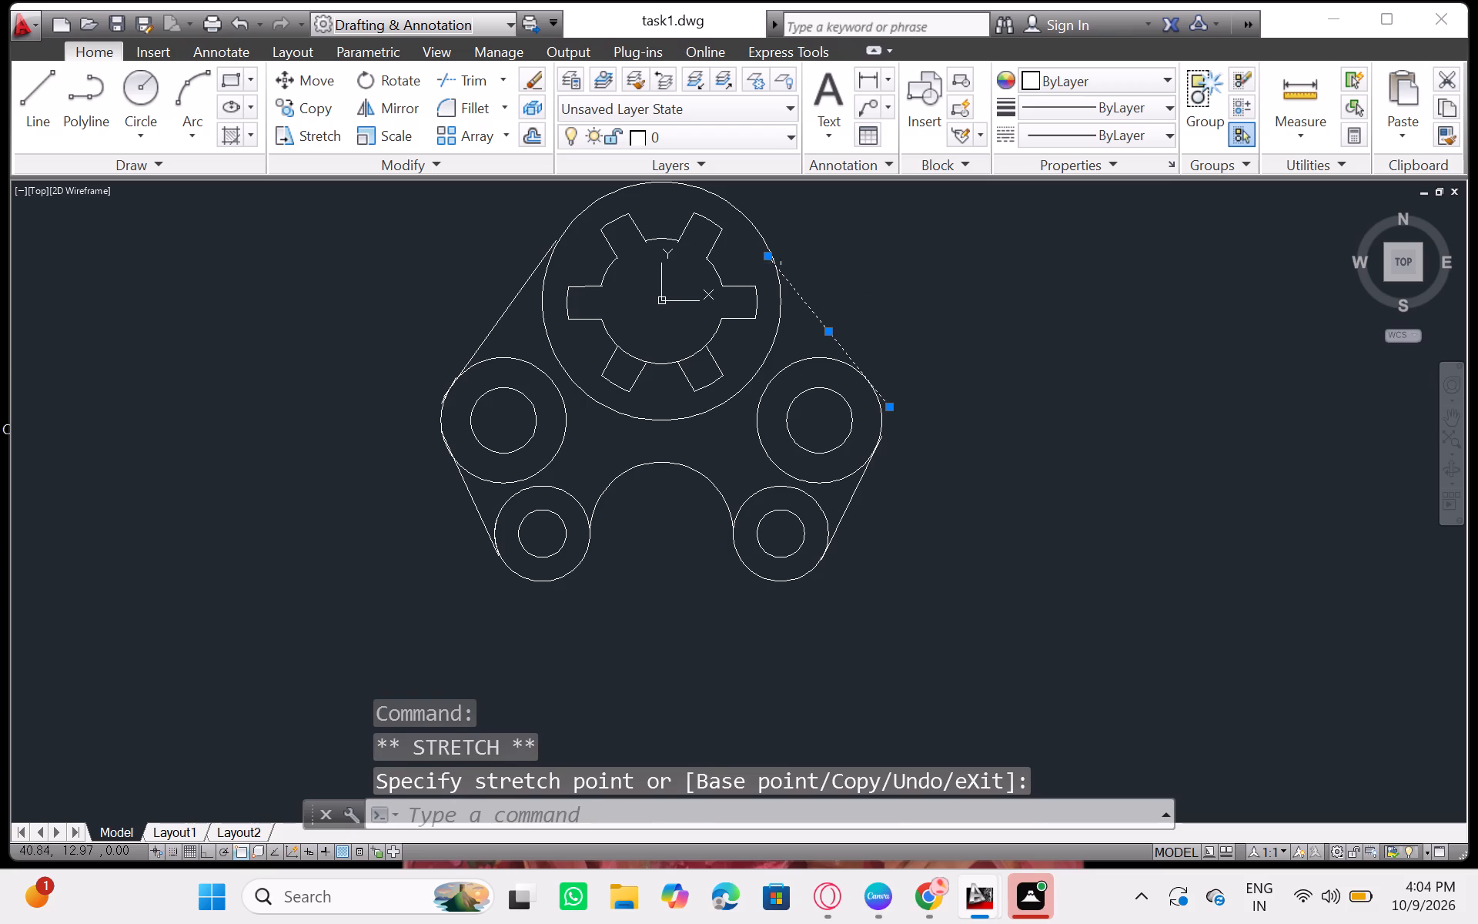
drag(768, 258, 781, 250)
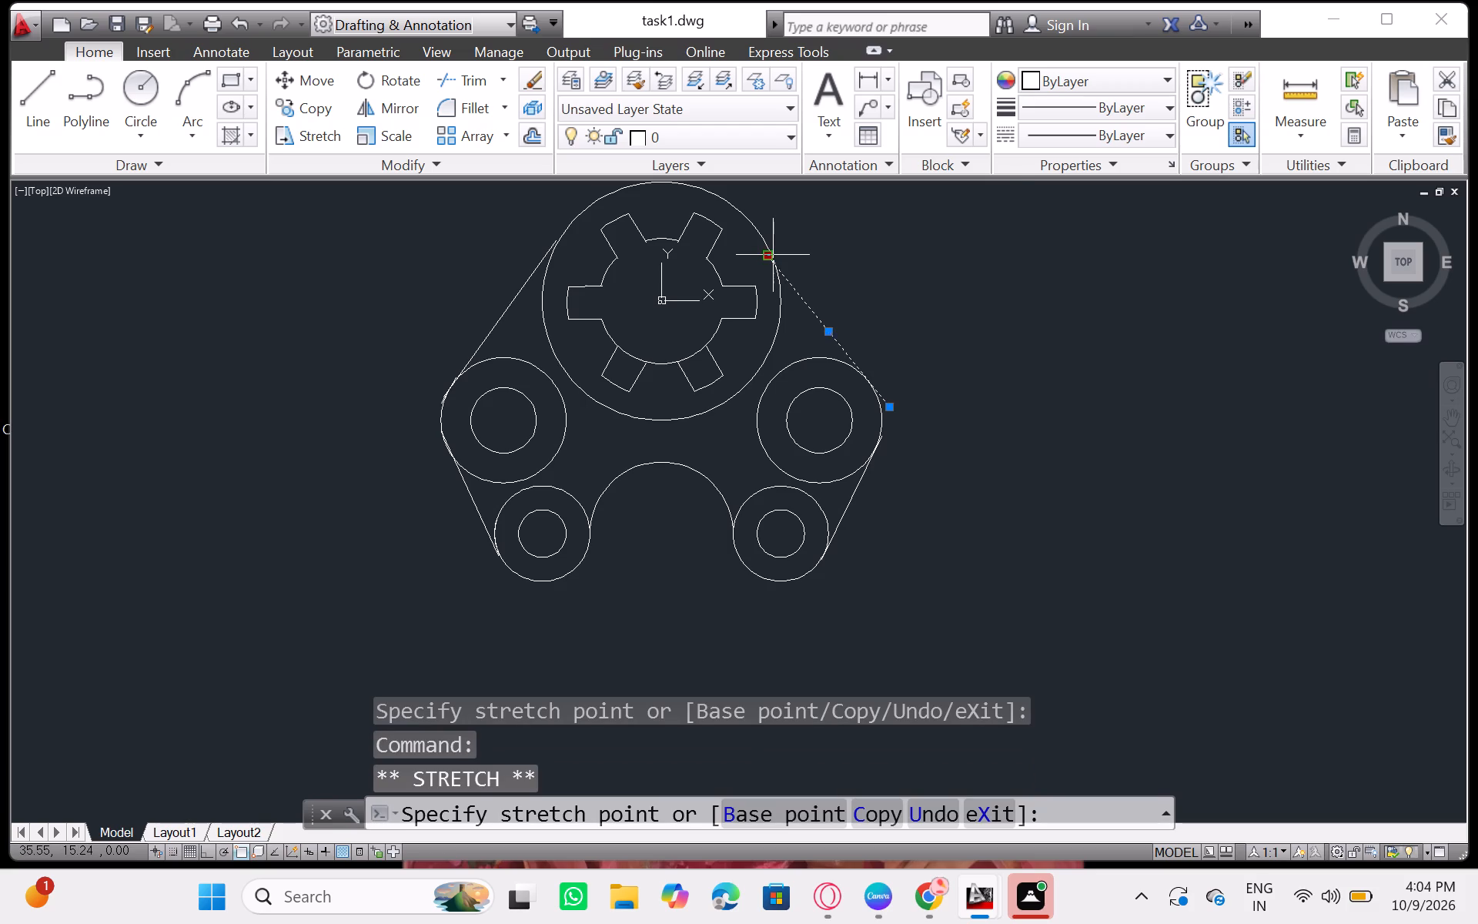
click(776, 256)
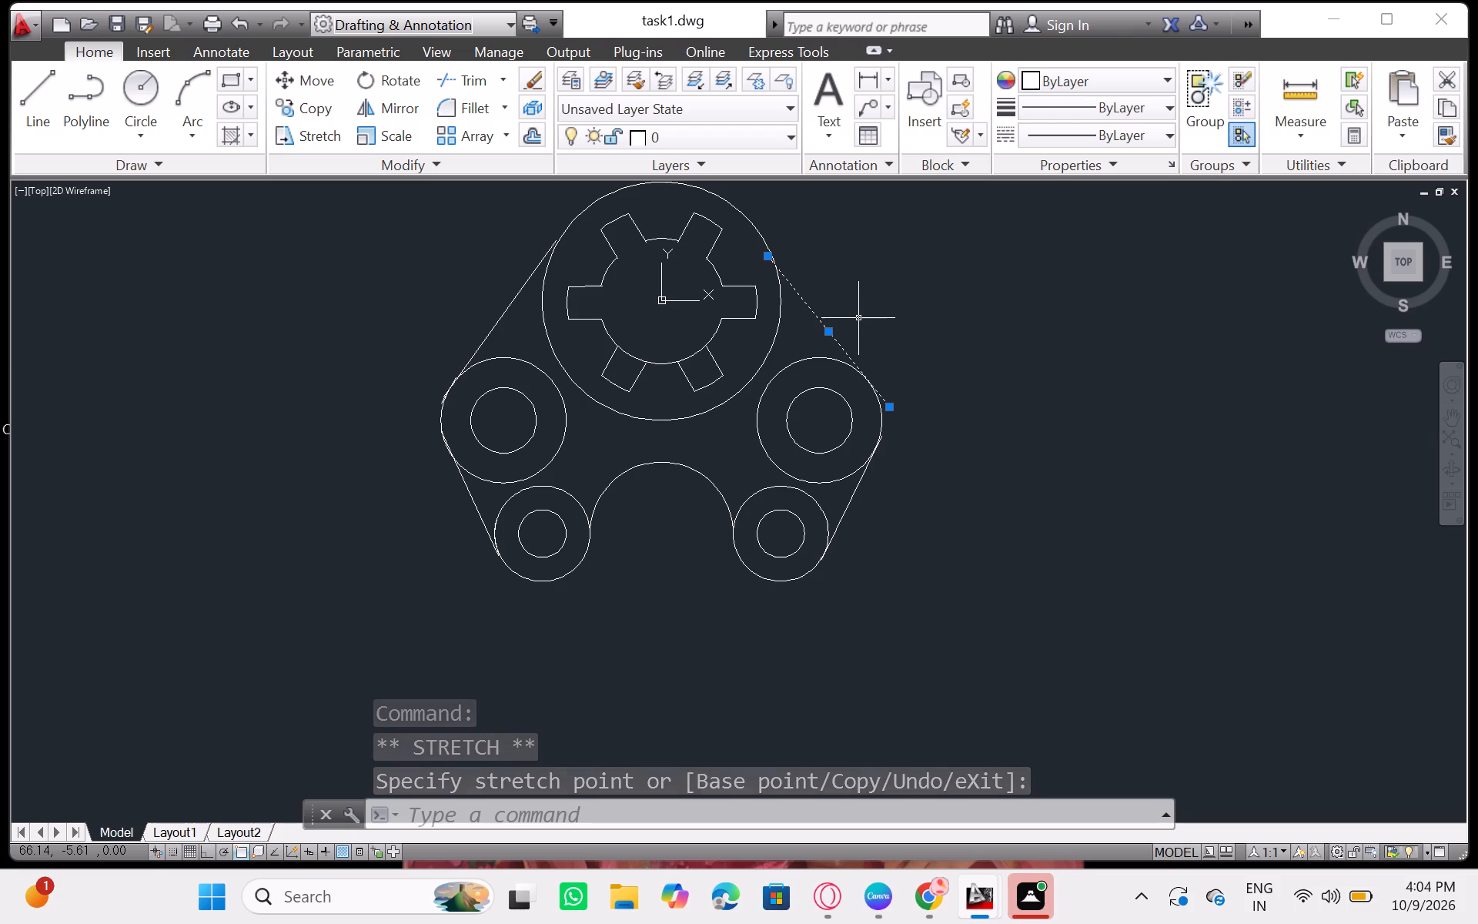
Delete the right-hand line joining the large slotted circle to the upper-right circle.
key(Delete)
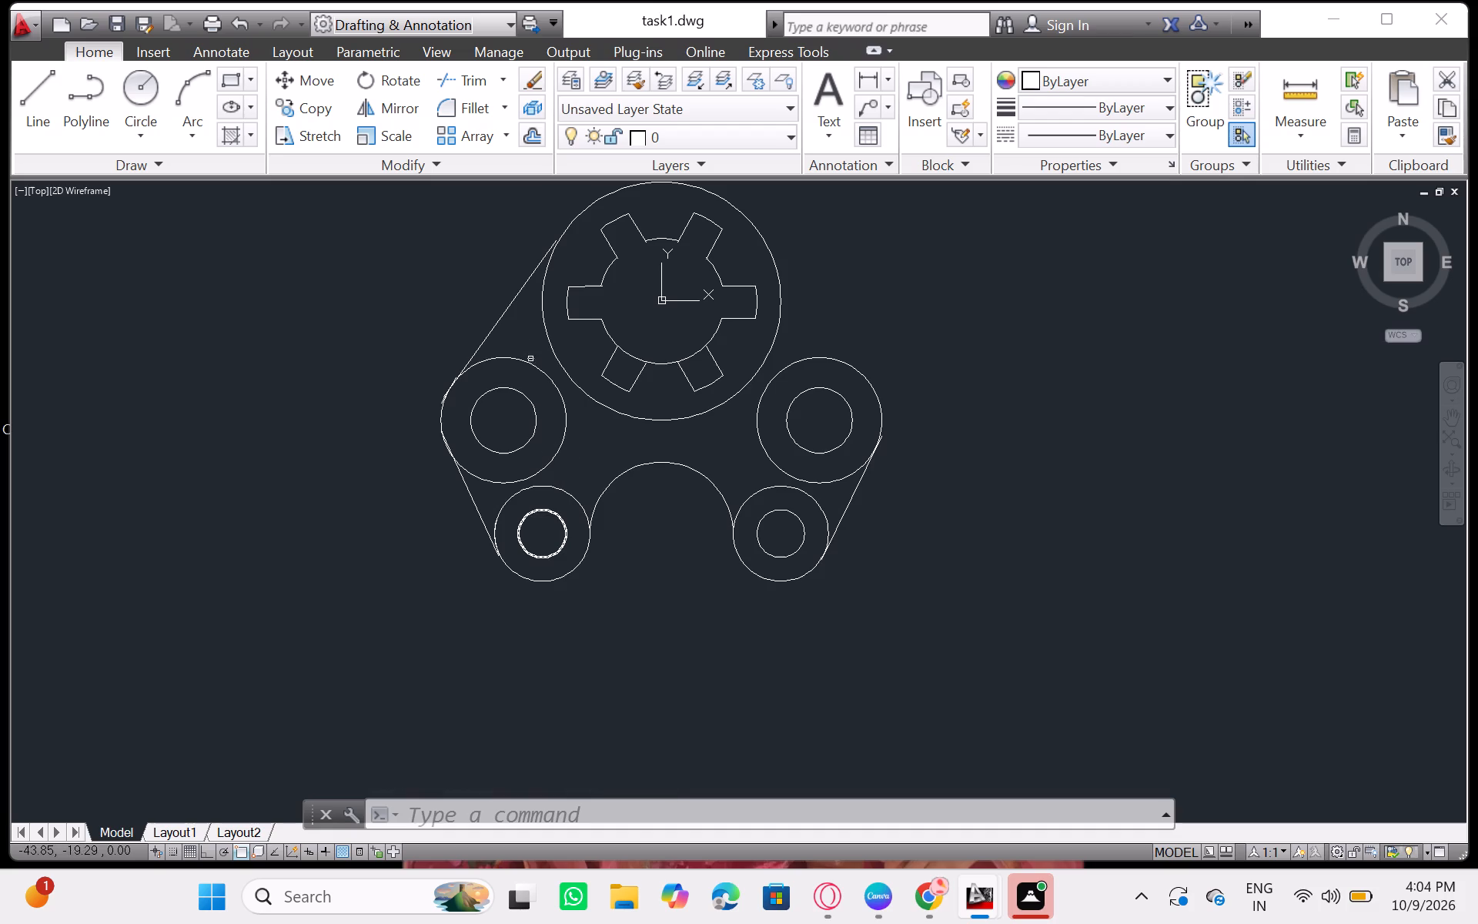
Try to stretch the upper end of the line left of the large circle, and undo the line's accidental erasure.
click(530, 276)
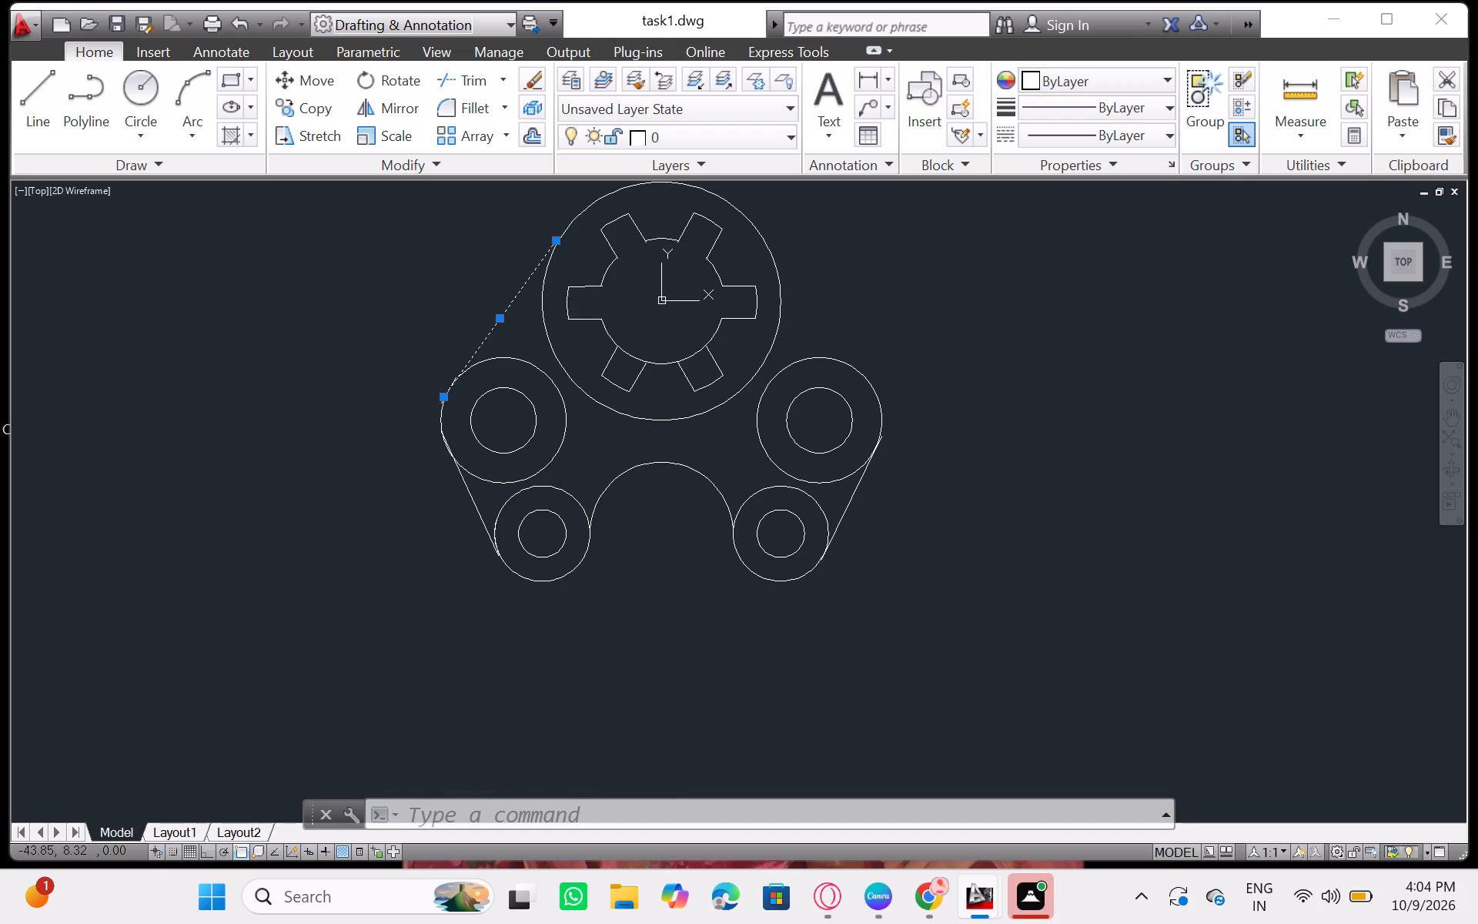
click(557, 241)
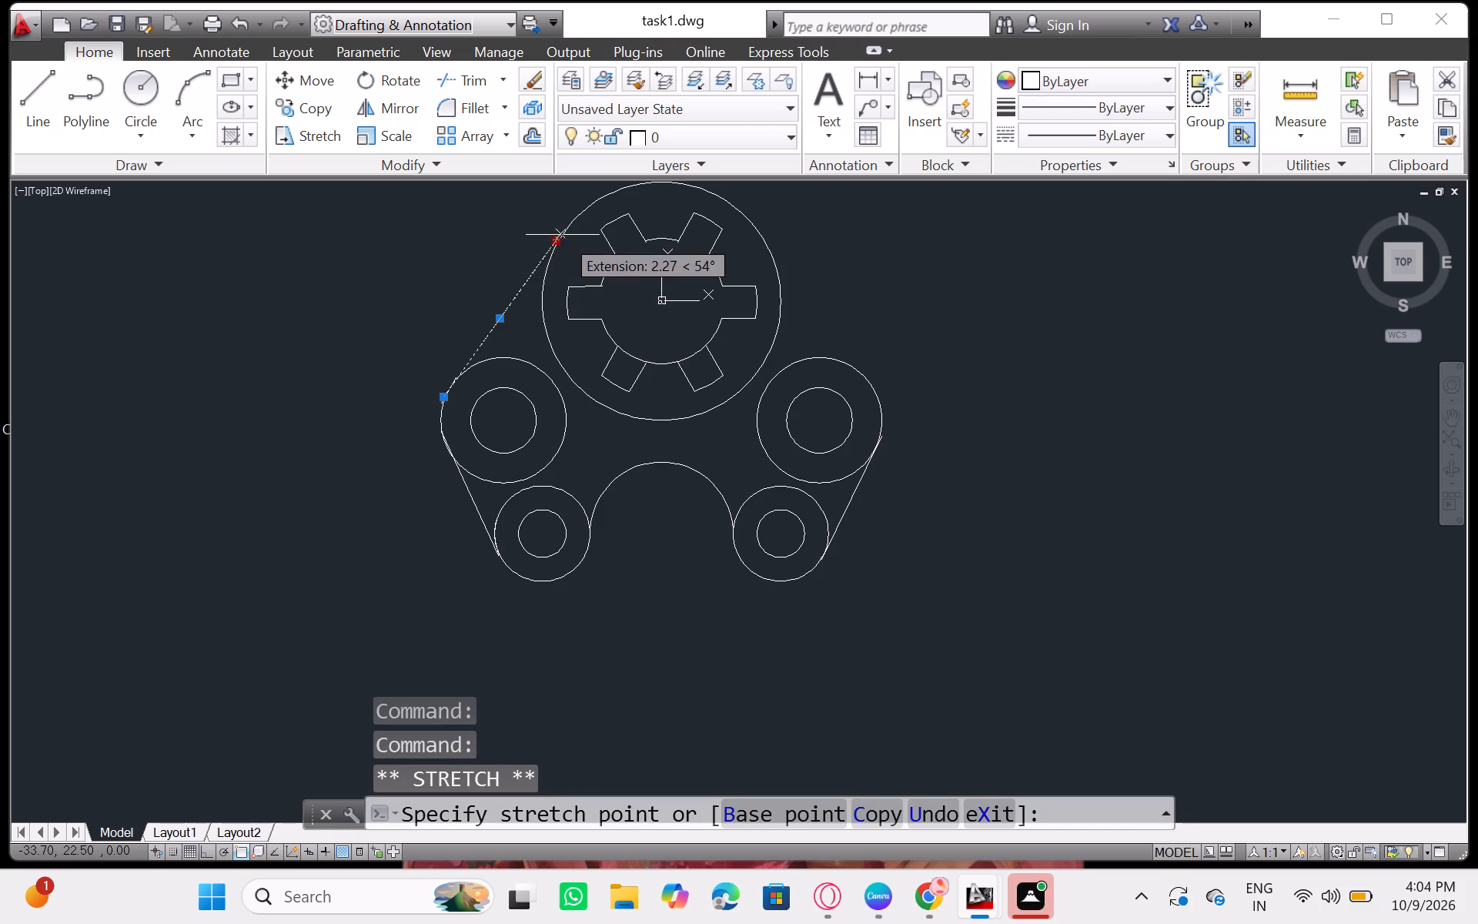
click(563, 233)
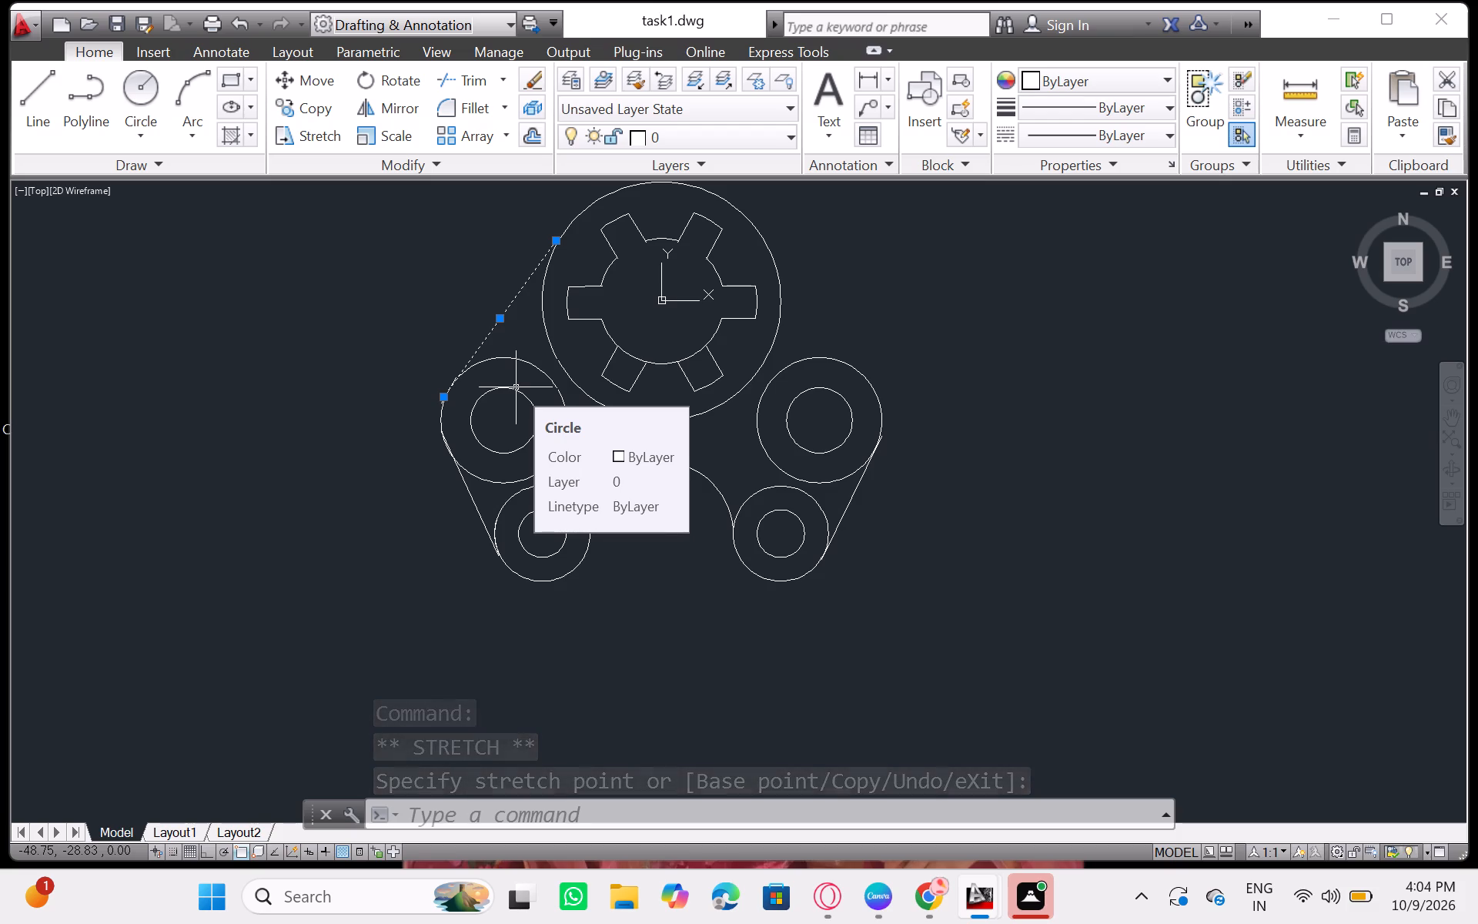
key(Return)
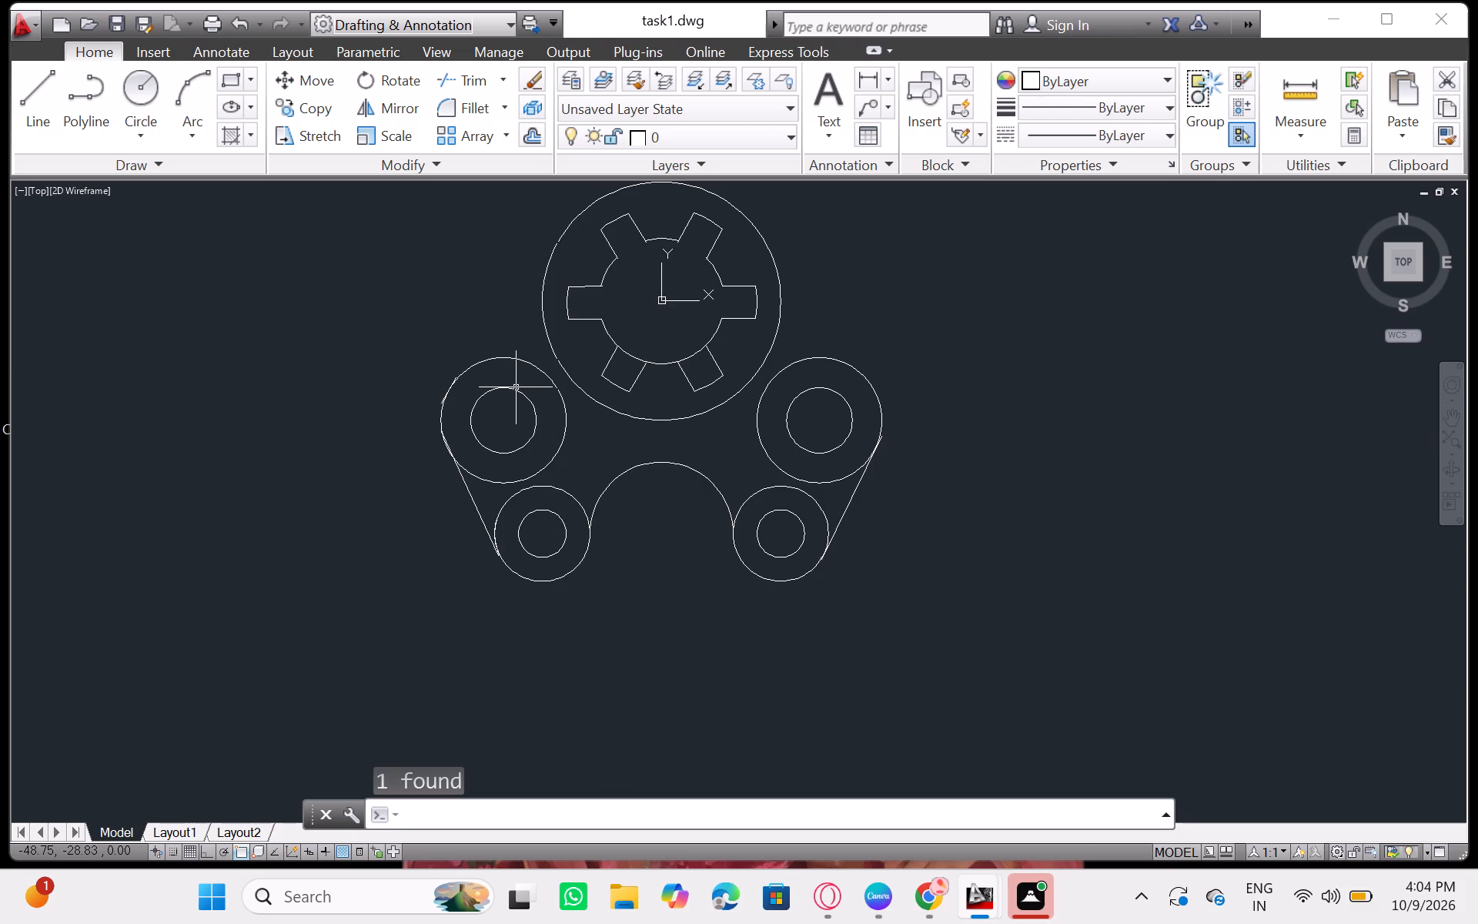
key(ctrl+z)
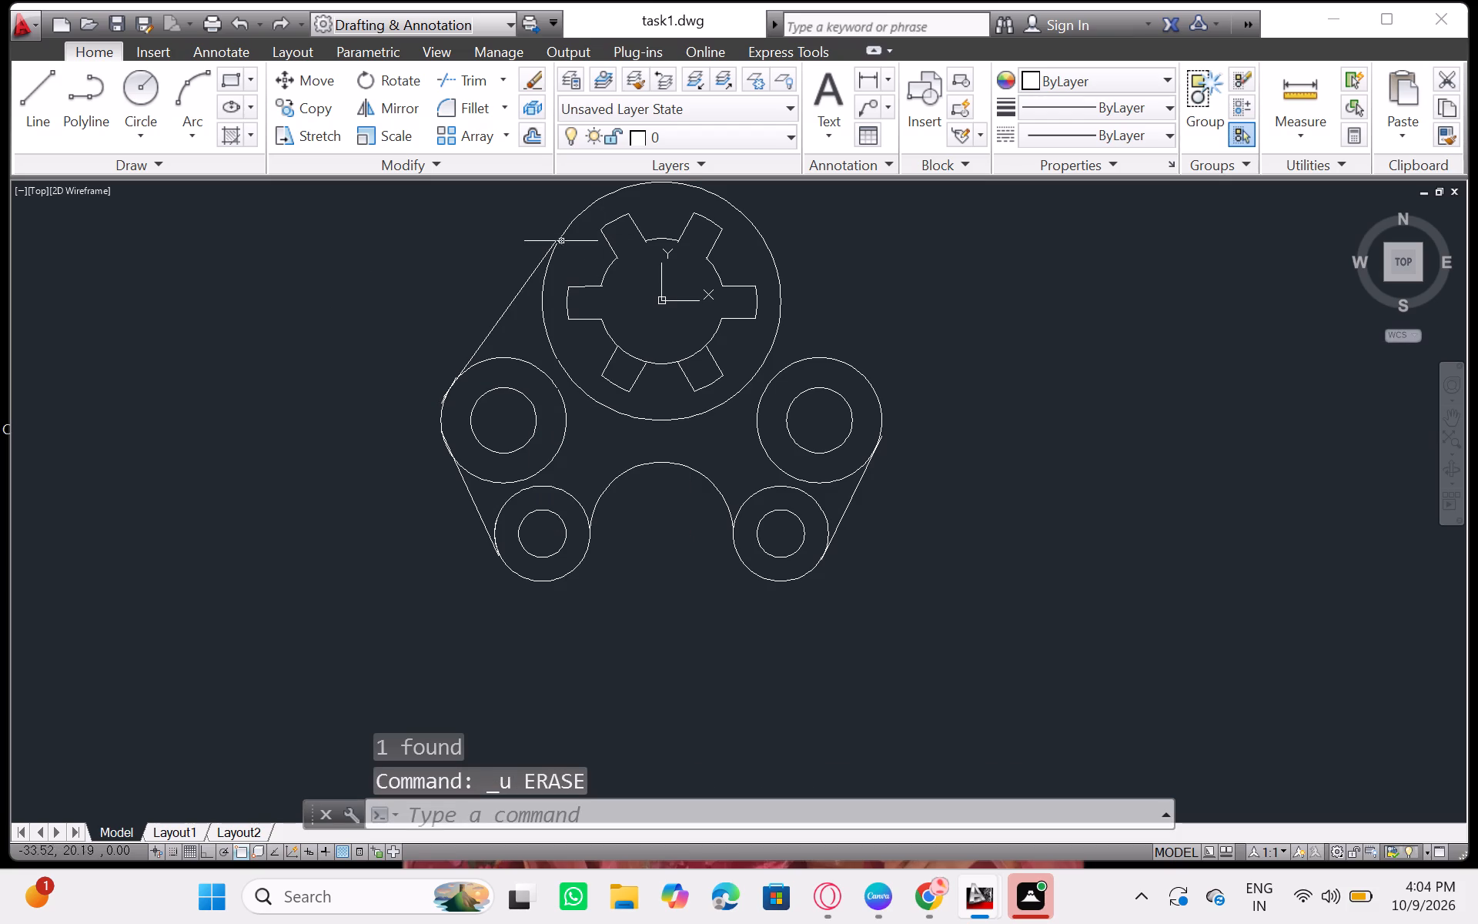
Stretch the upper end of the line left of the large circle further up onto the circle's outline.
drag(539, 264, 548, 253)
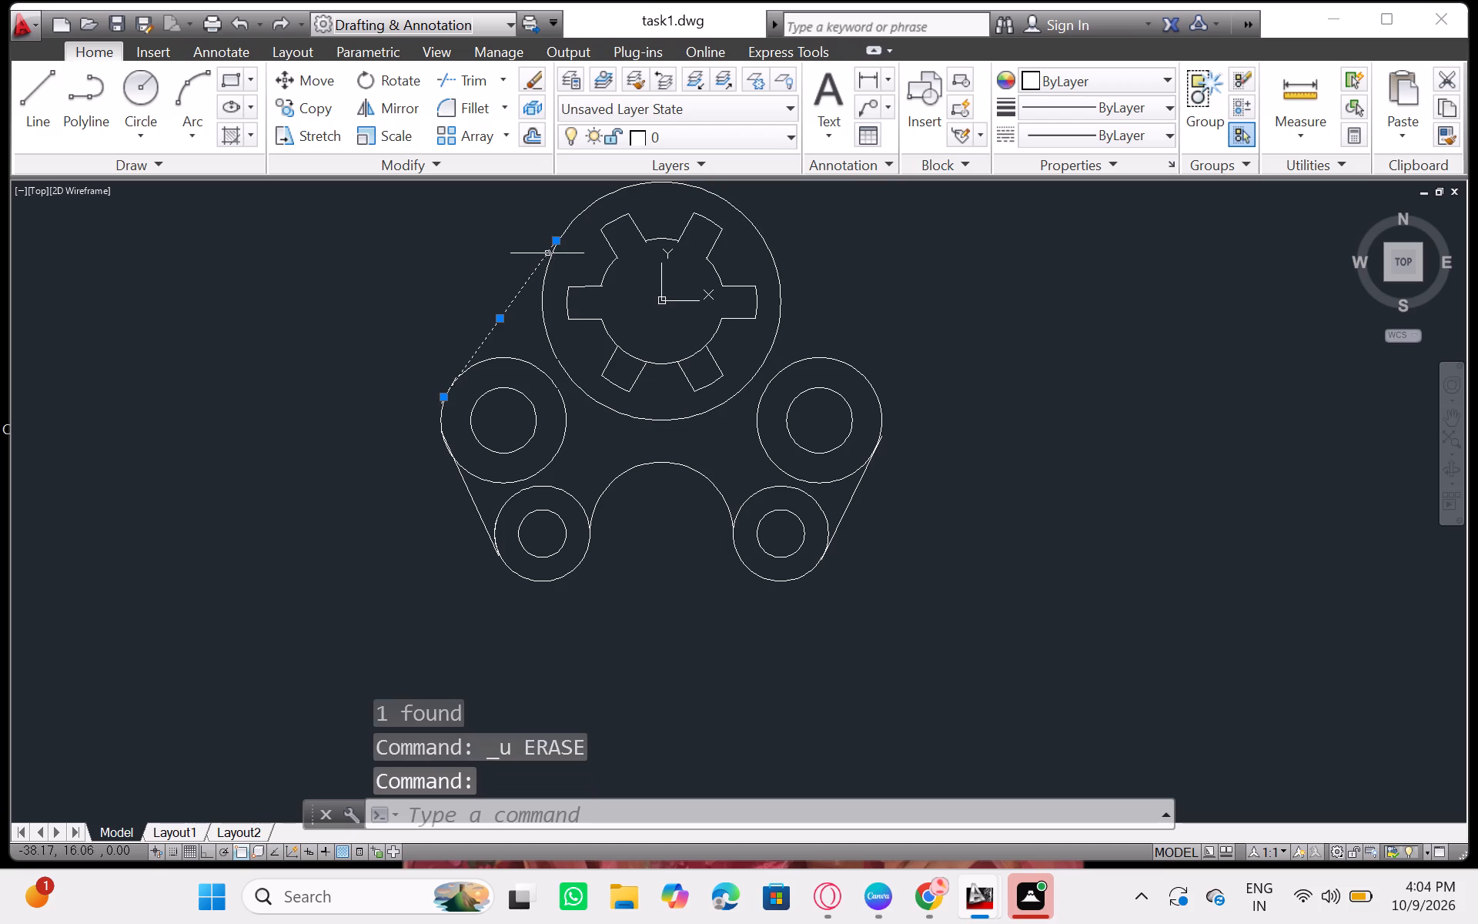
drag(548, 253, 558, 243)
drag(555, 239, 563, 230)
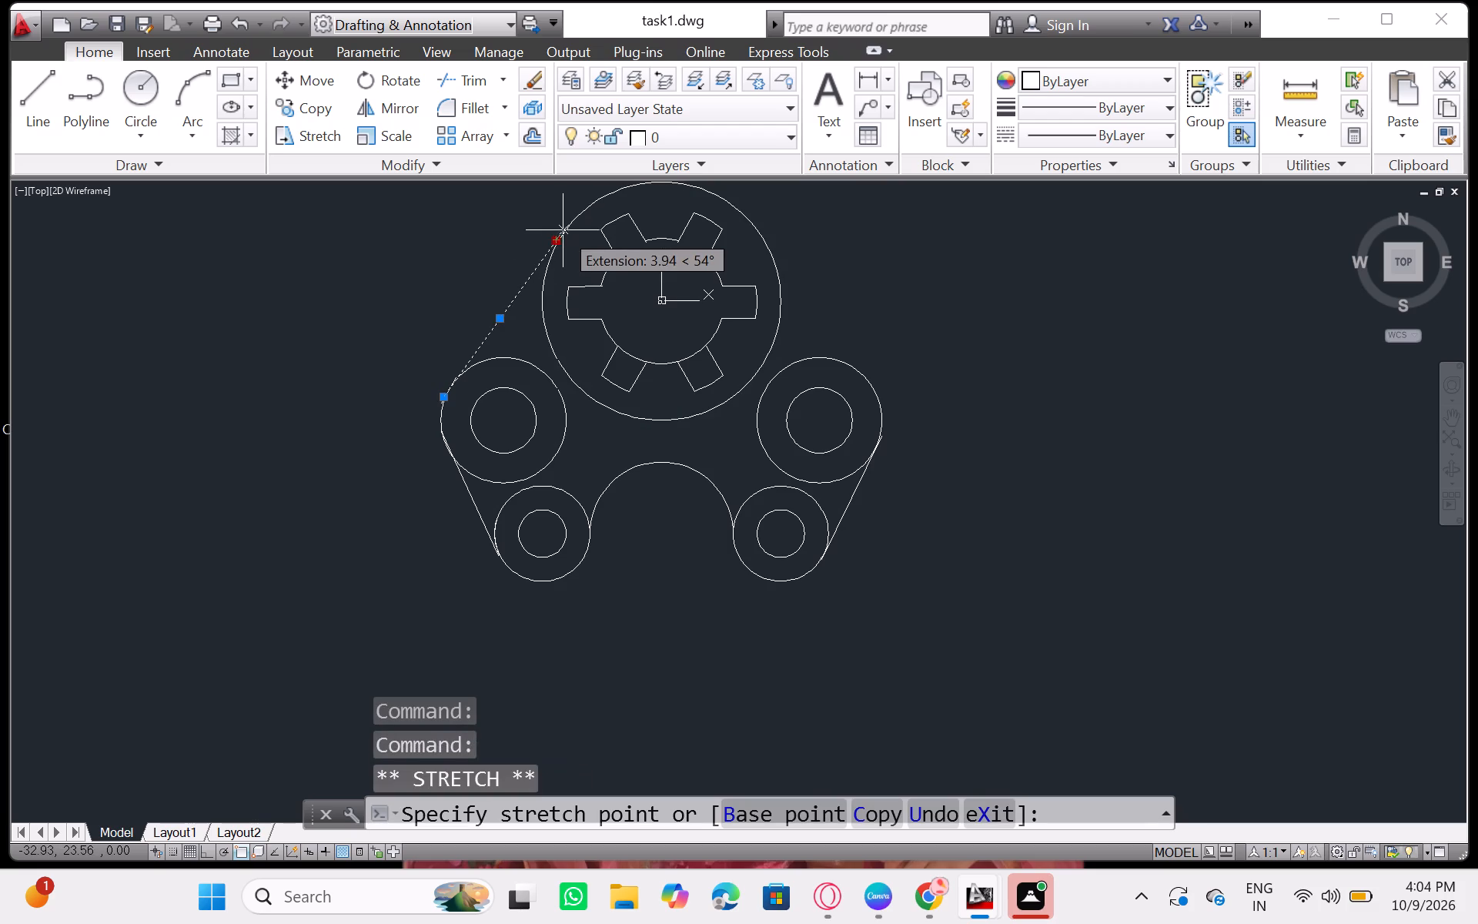
drag(563, 230, 563, 231)
click(563, 232)
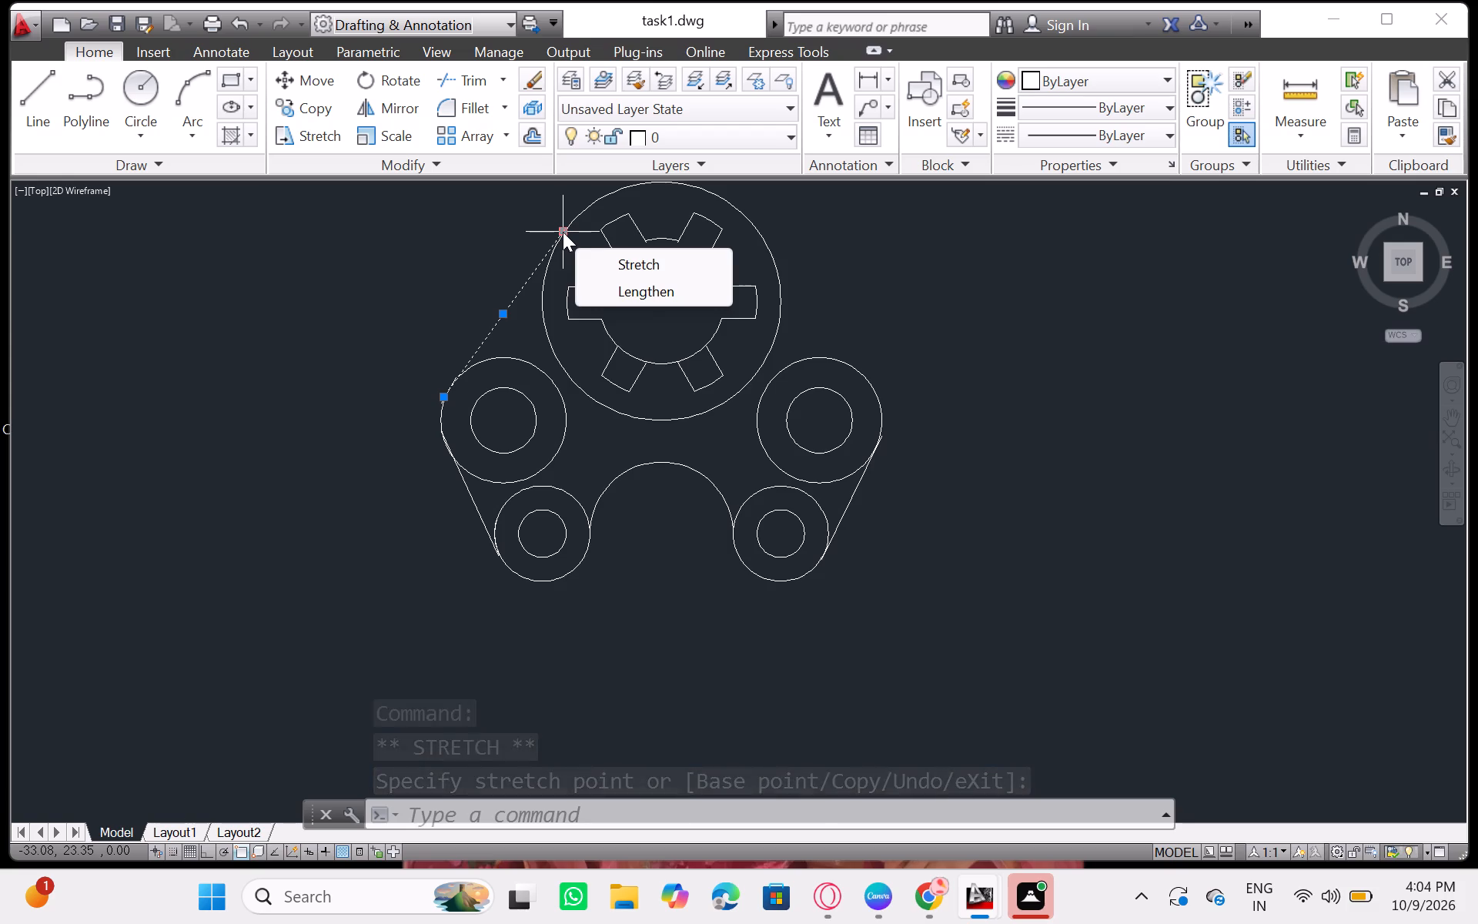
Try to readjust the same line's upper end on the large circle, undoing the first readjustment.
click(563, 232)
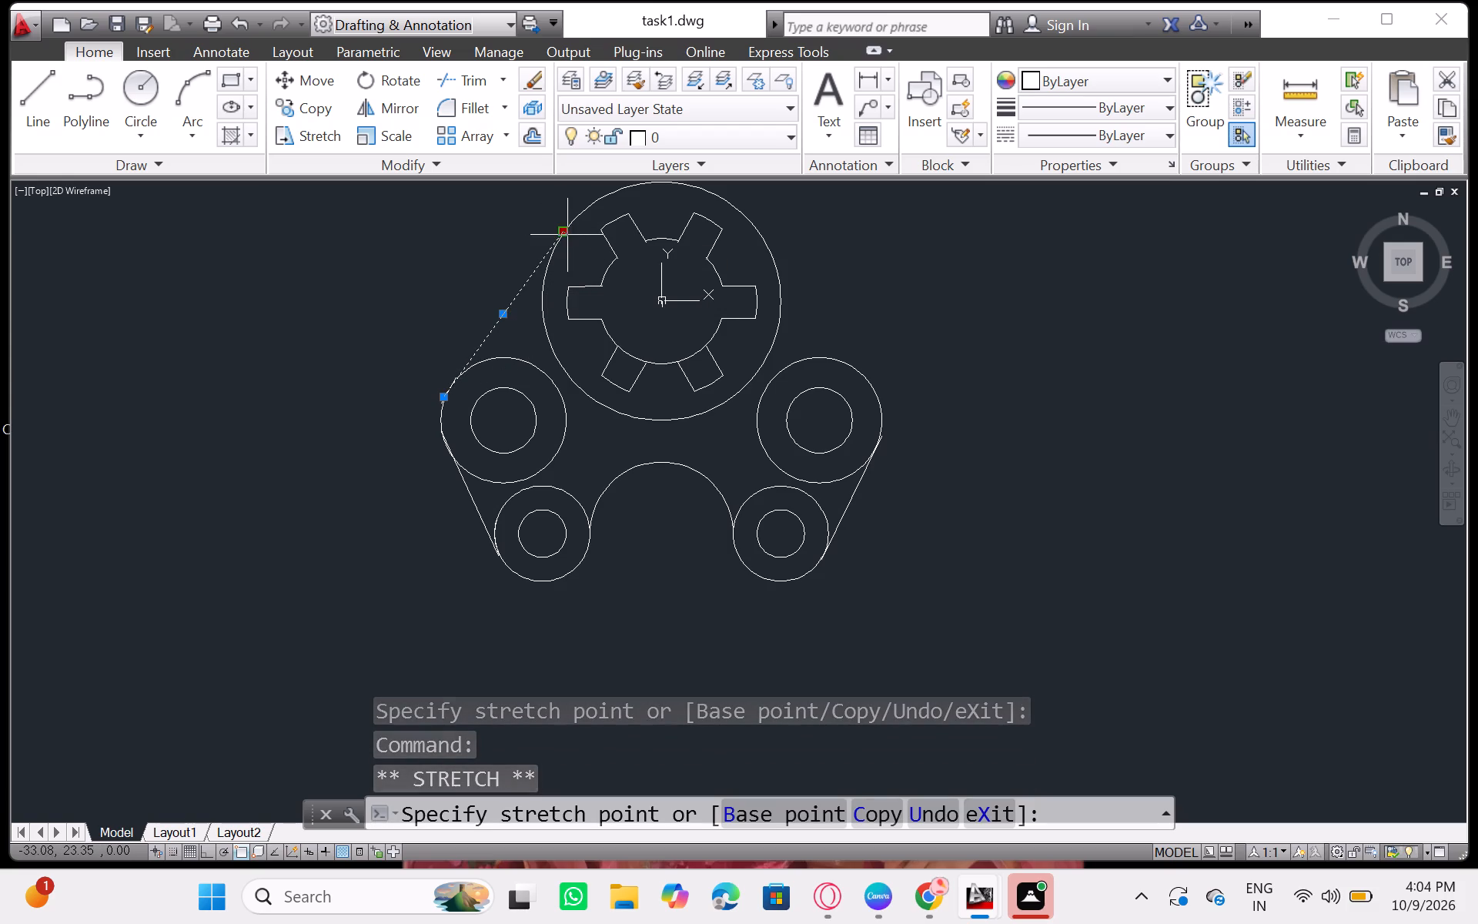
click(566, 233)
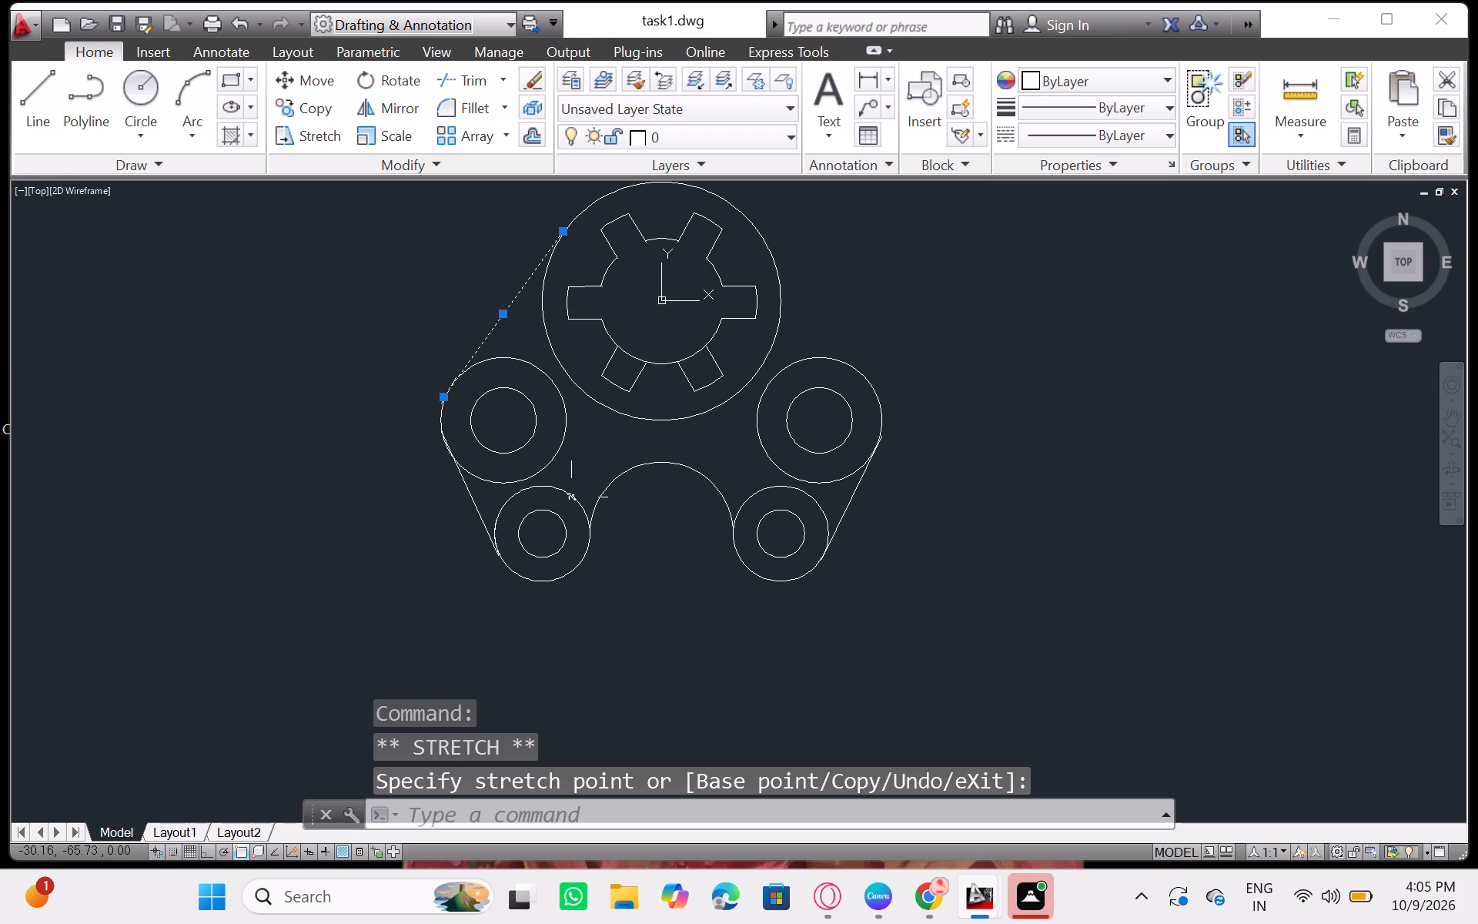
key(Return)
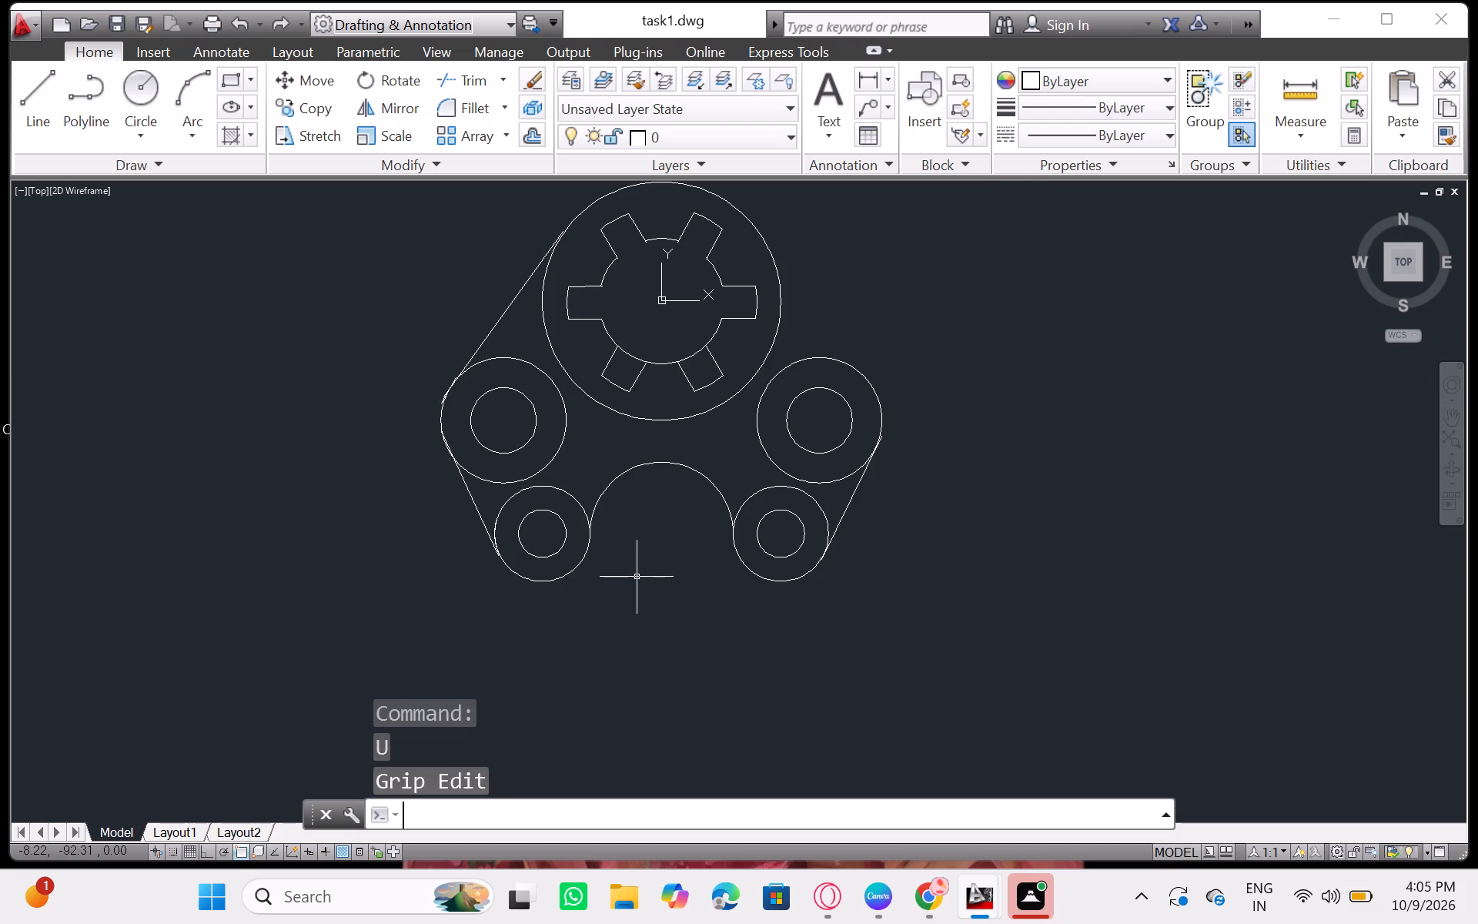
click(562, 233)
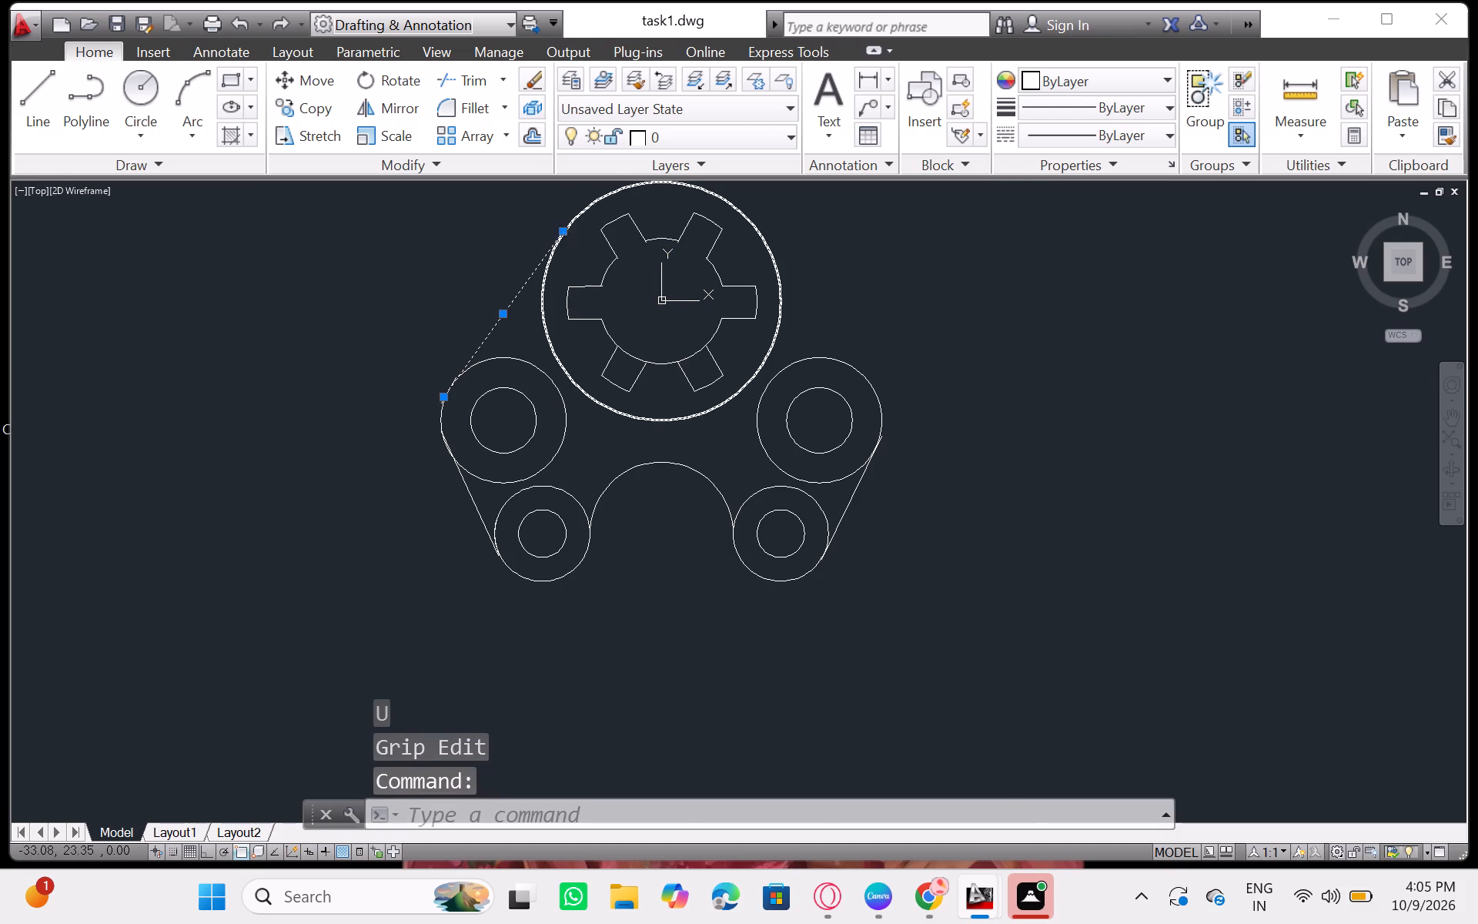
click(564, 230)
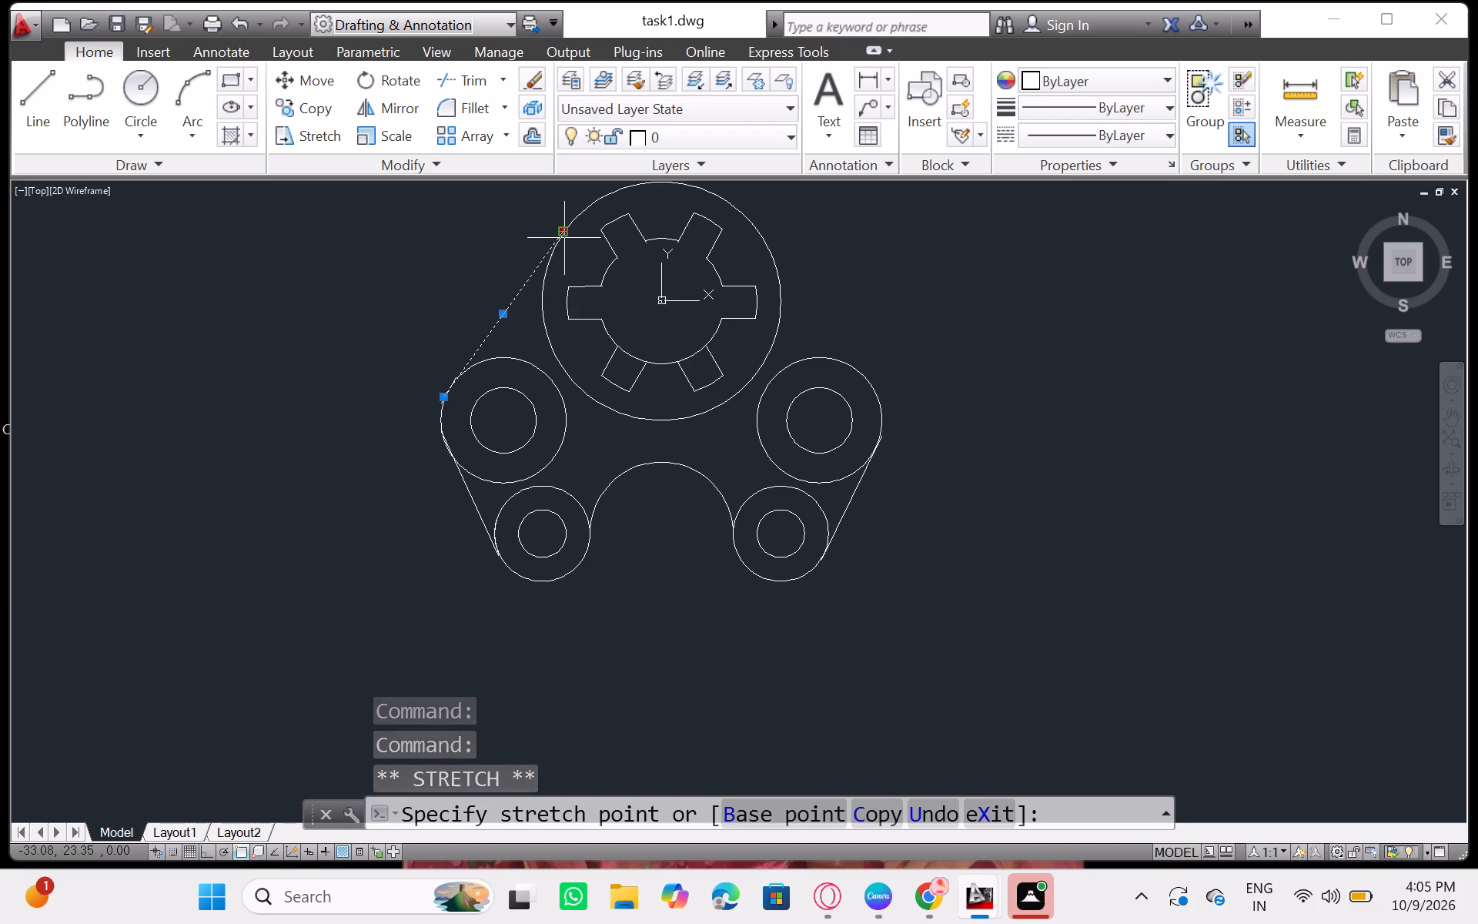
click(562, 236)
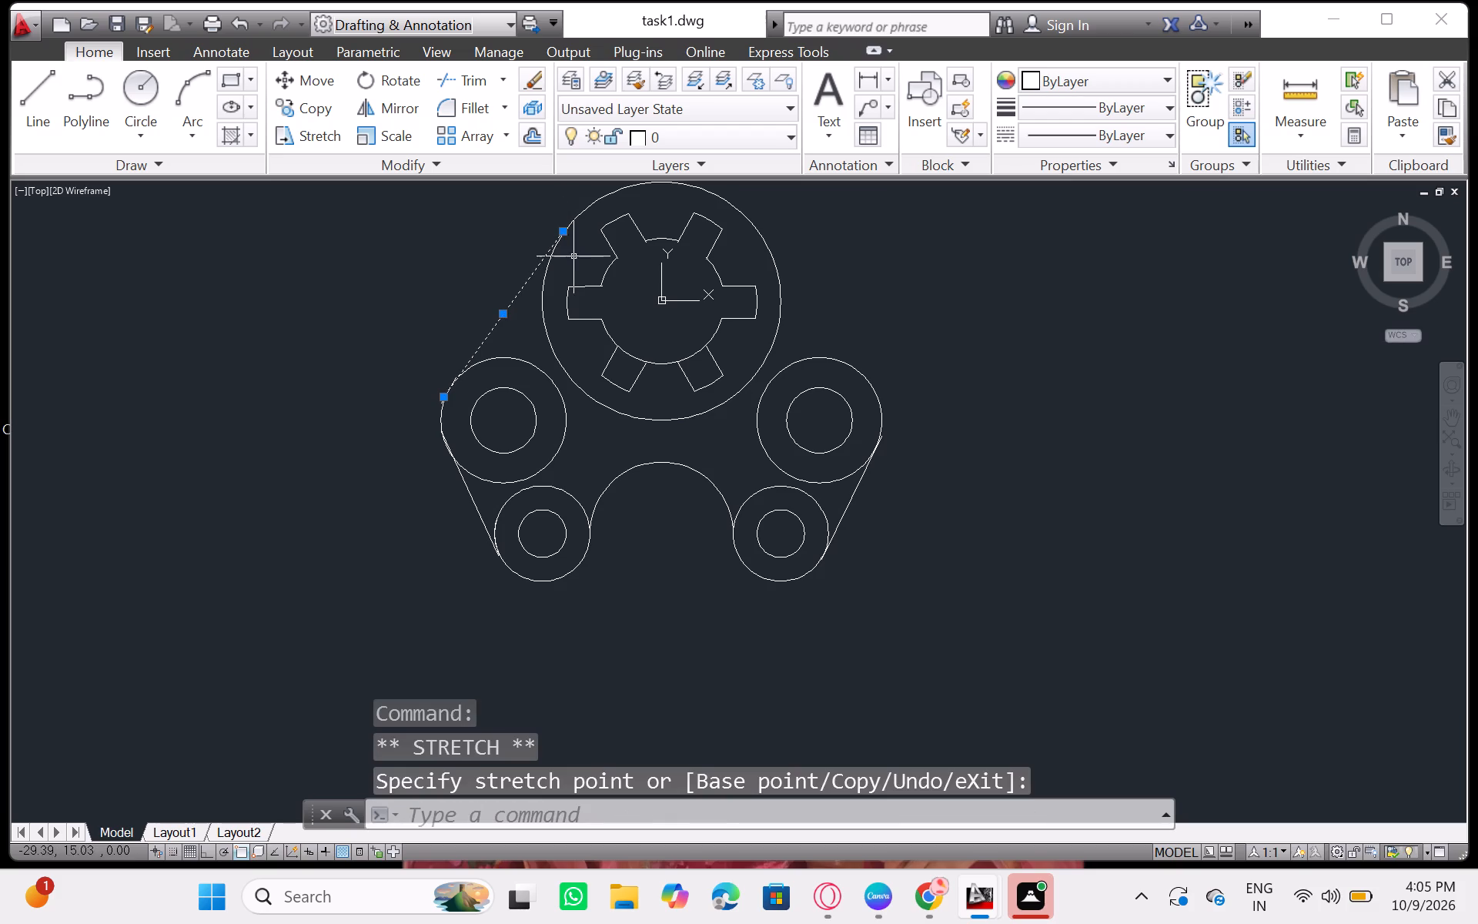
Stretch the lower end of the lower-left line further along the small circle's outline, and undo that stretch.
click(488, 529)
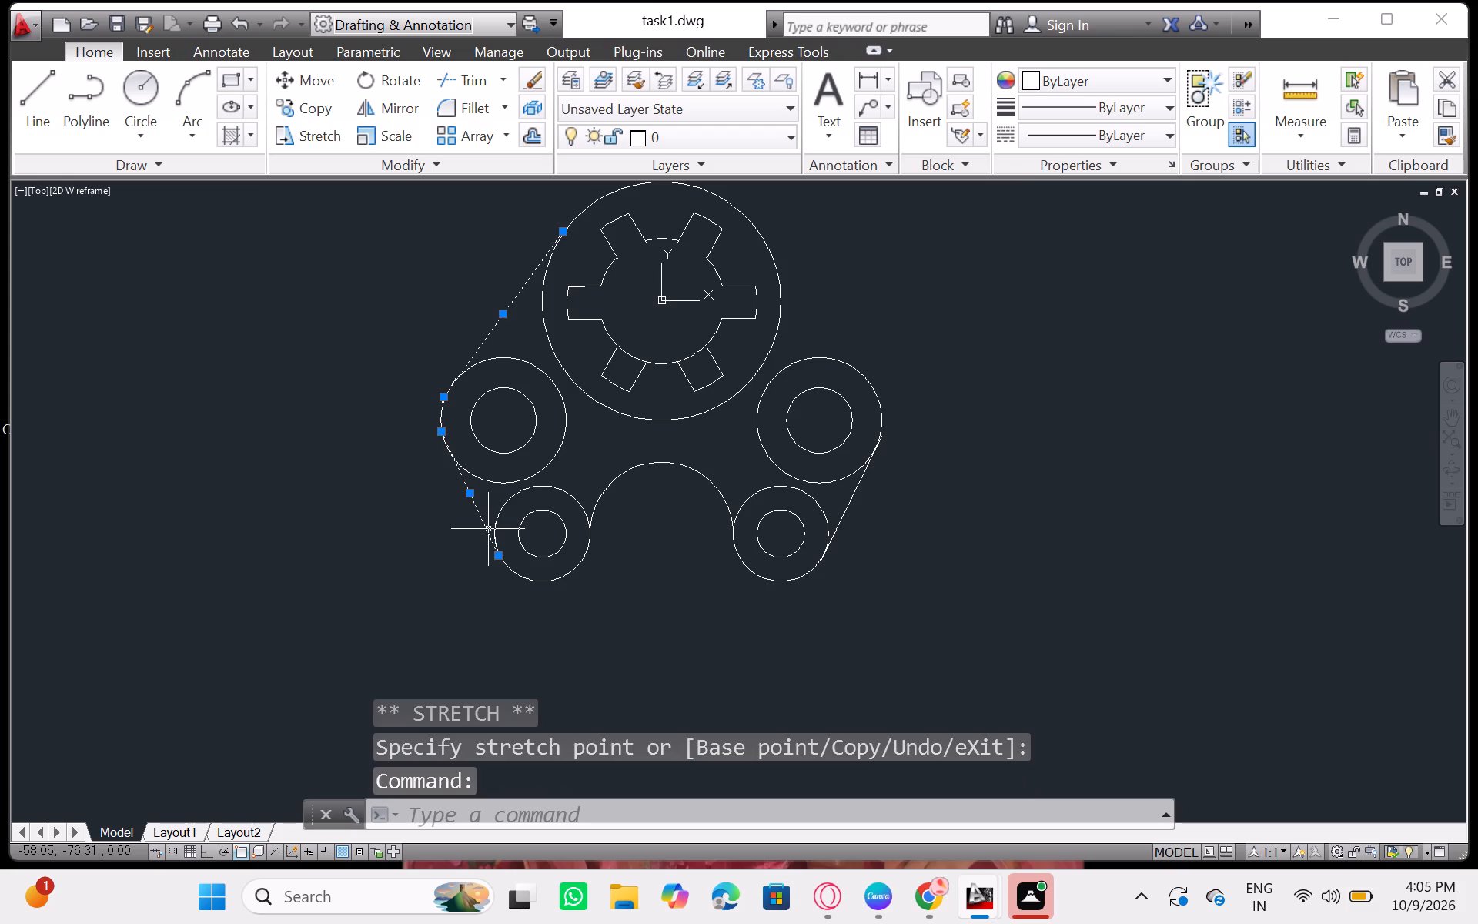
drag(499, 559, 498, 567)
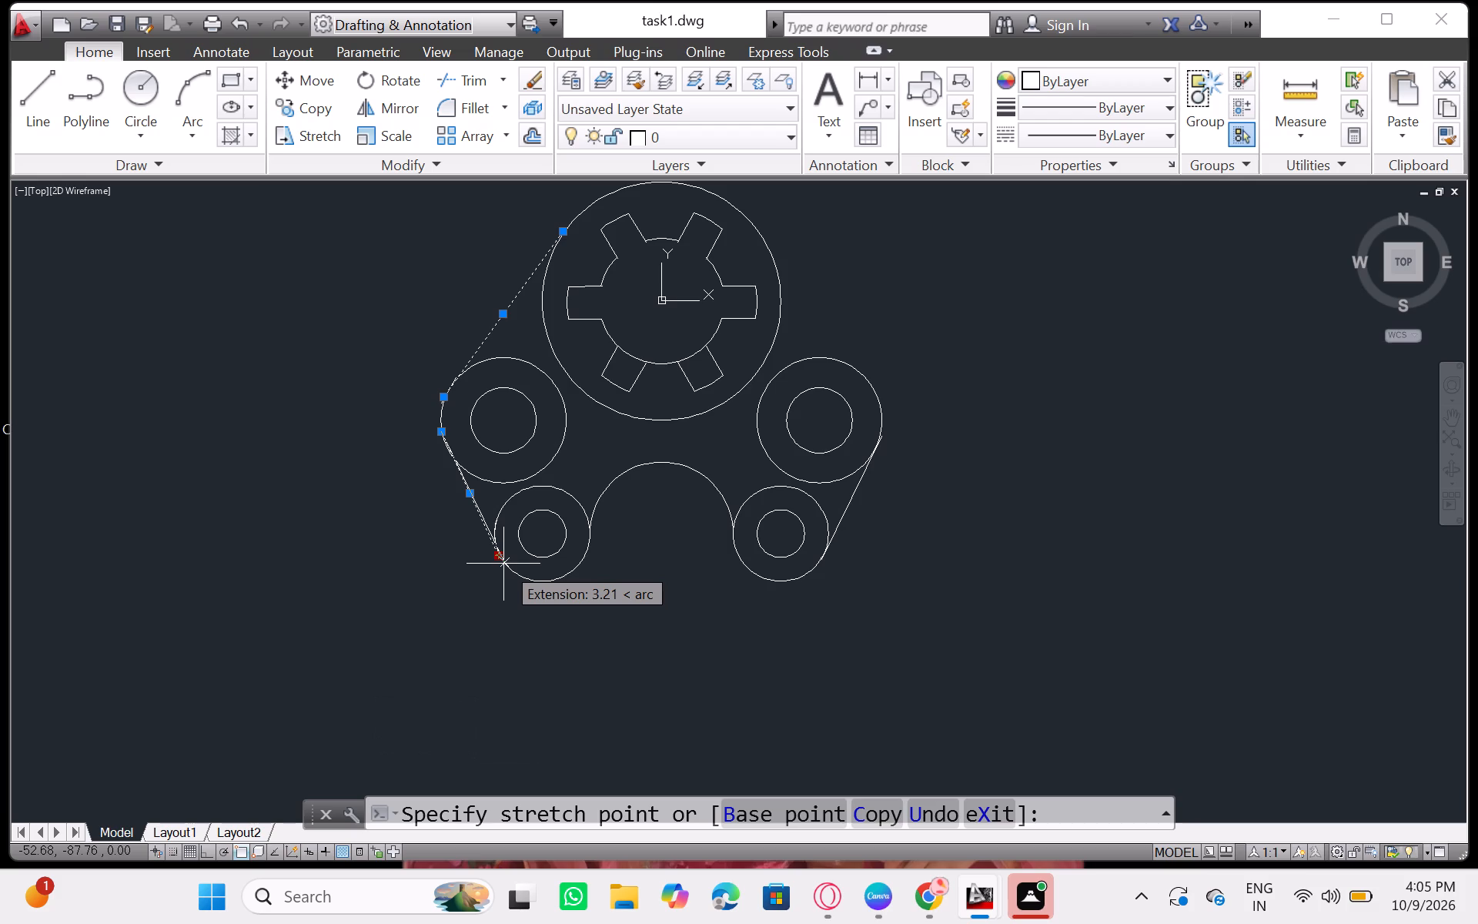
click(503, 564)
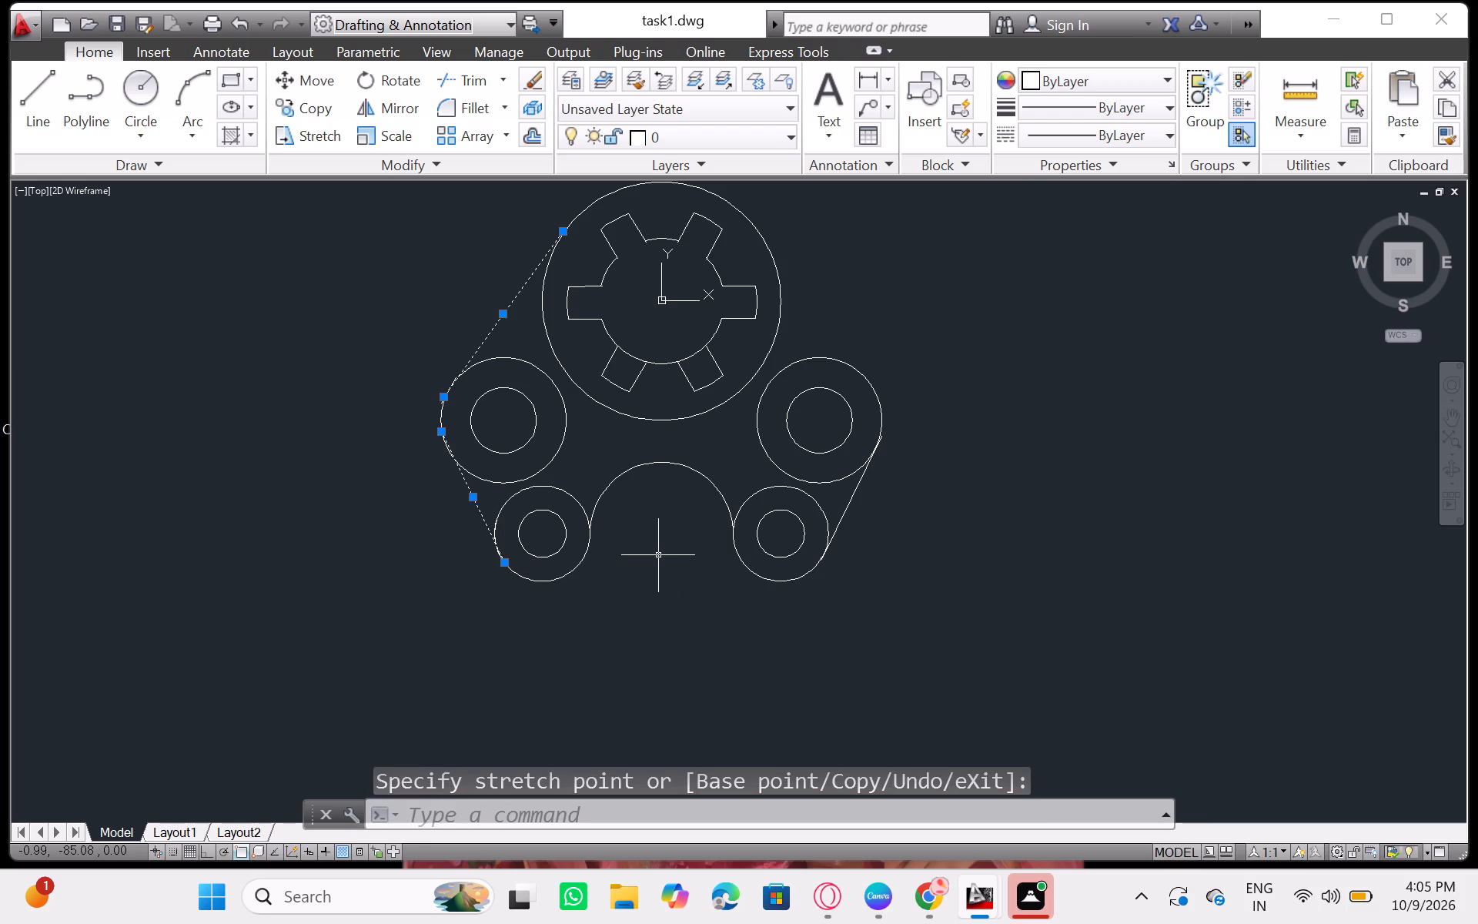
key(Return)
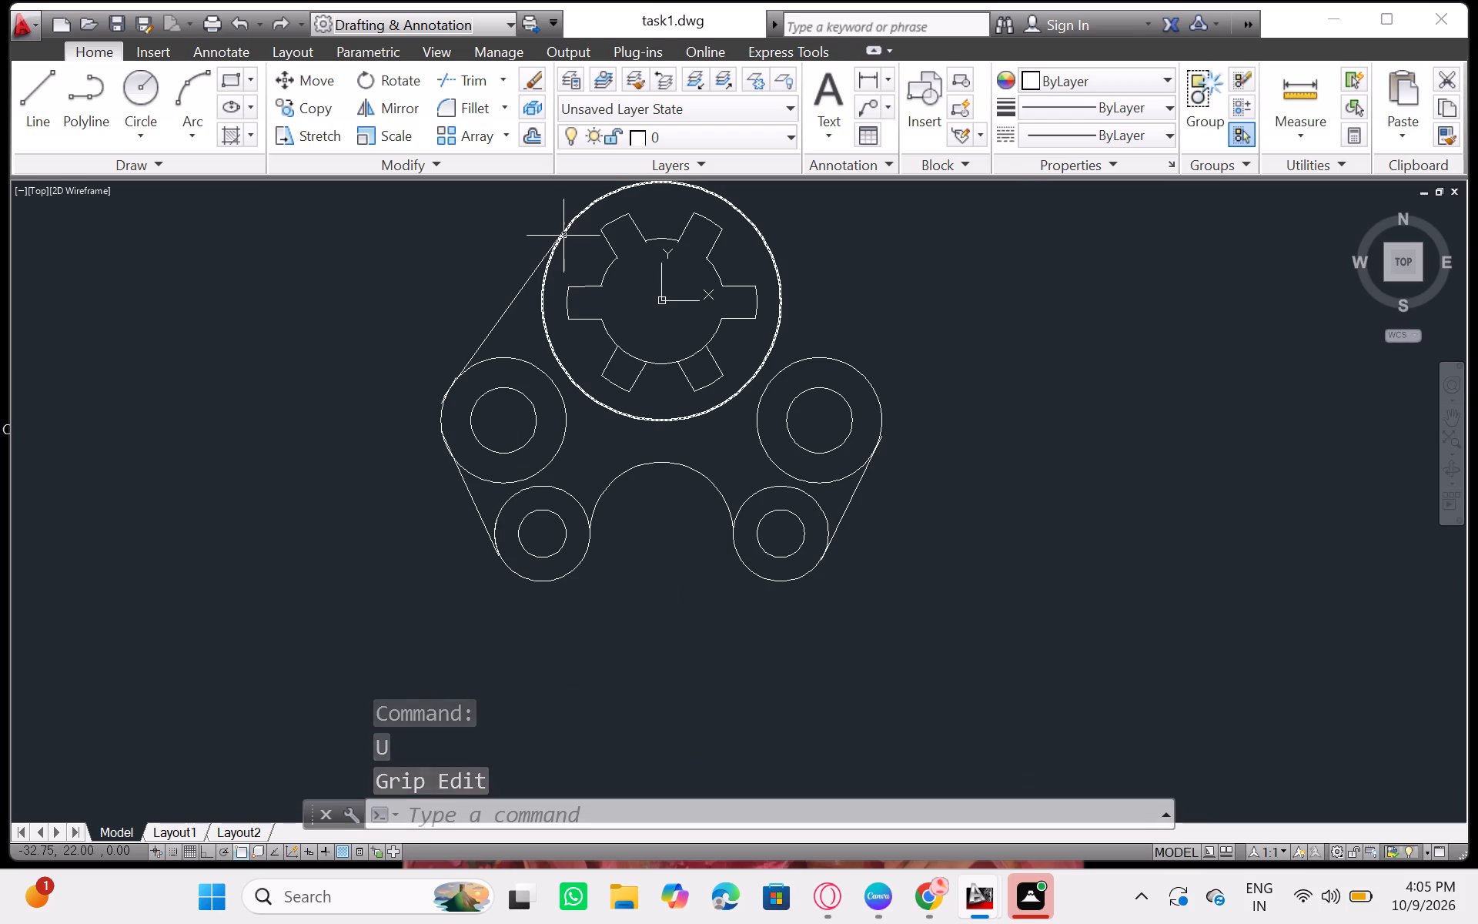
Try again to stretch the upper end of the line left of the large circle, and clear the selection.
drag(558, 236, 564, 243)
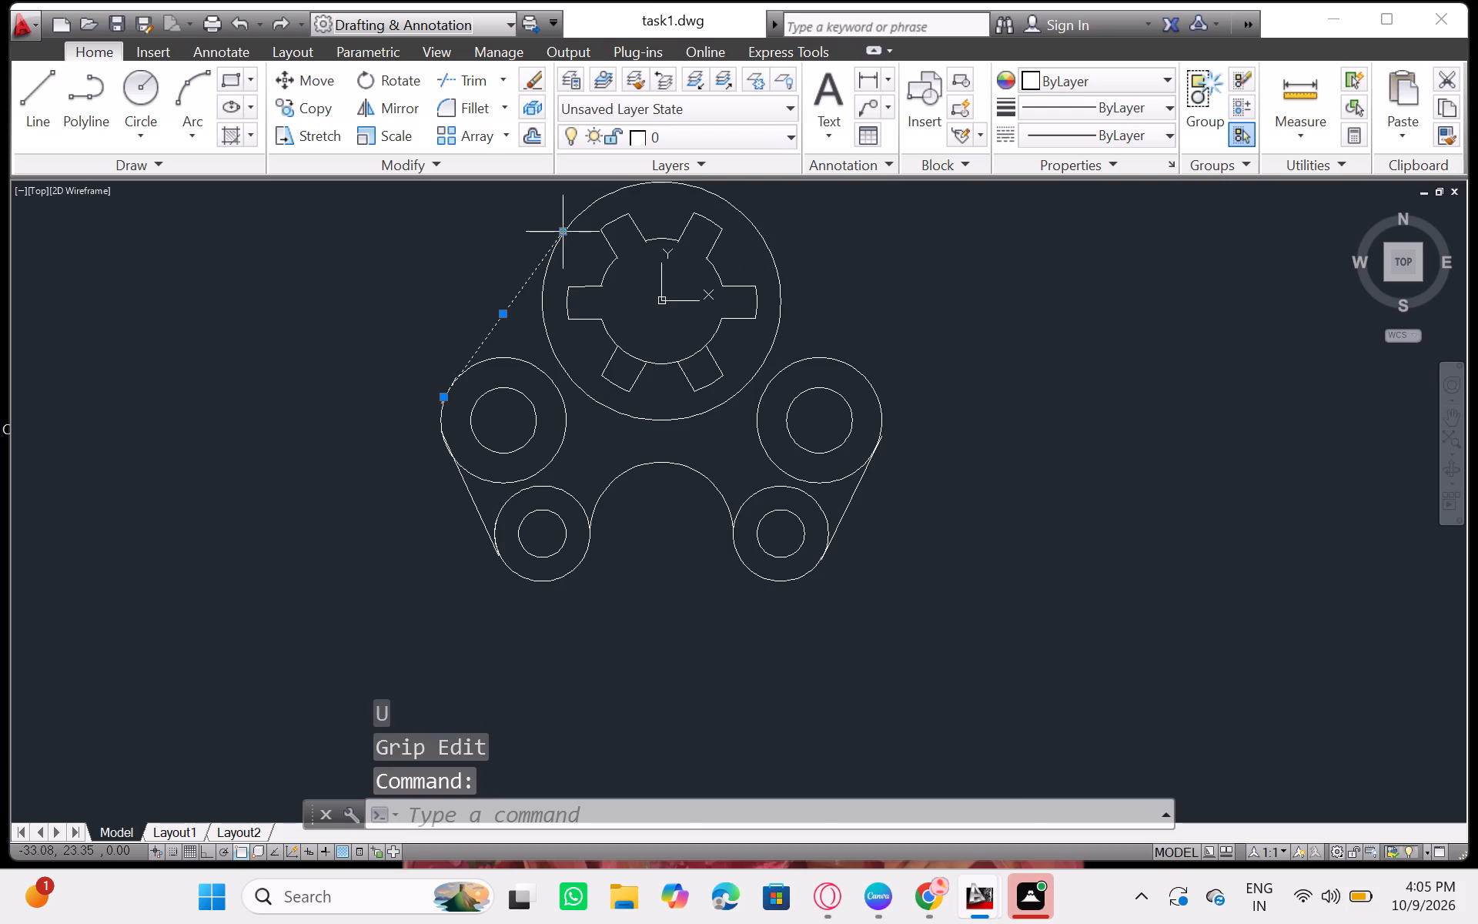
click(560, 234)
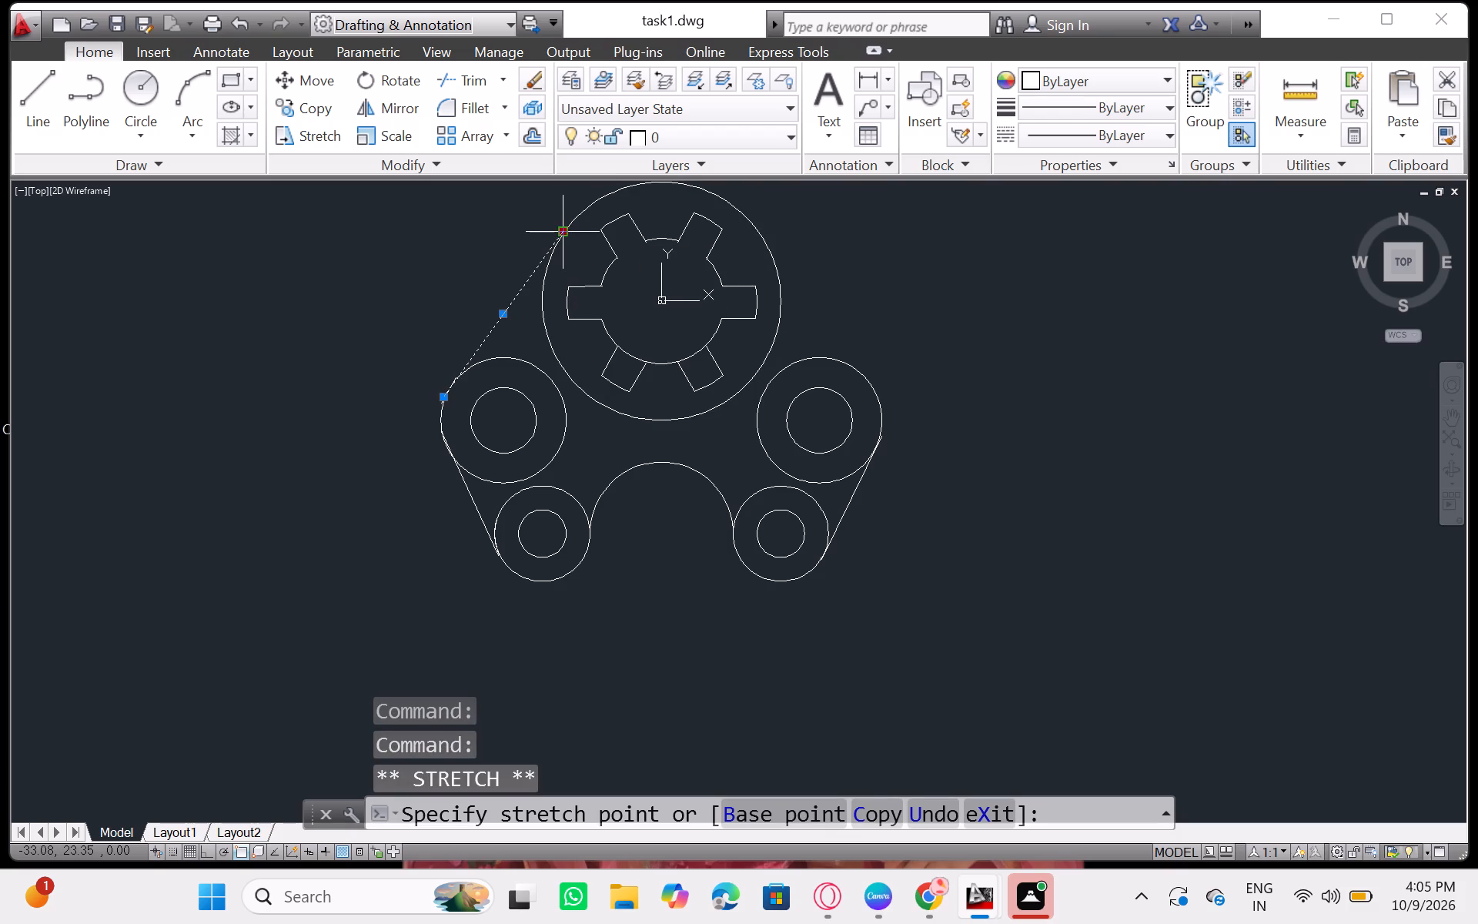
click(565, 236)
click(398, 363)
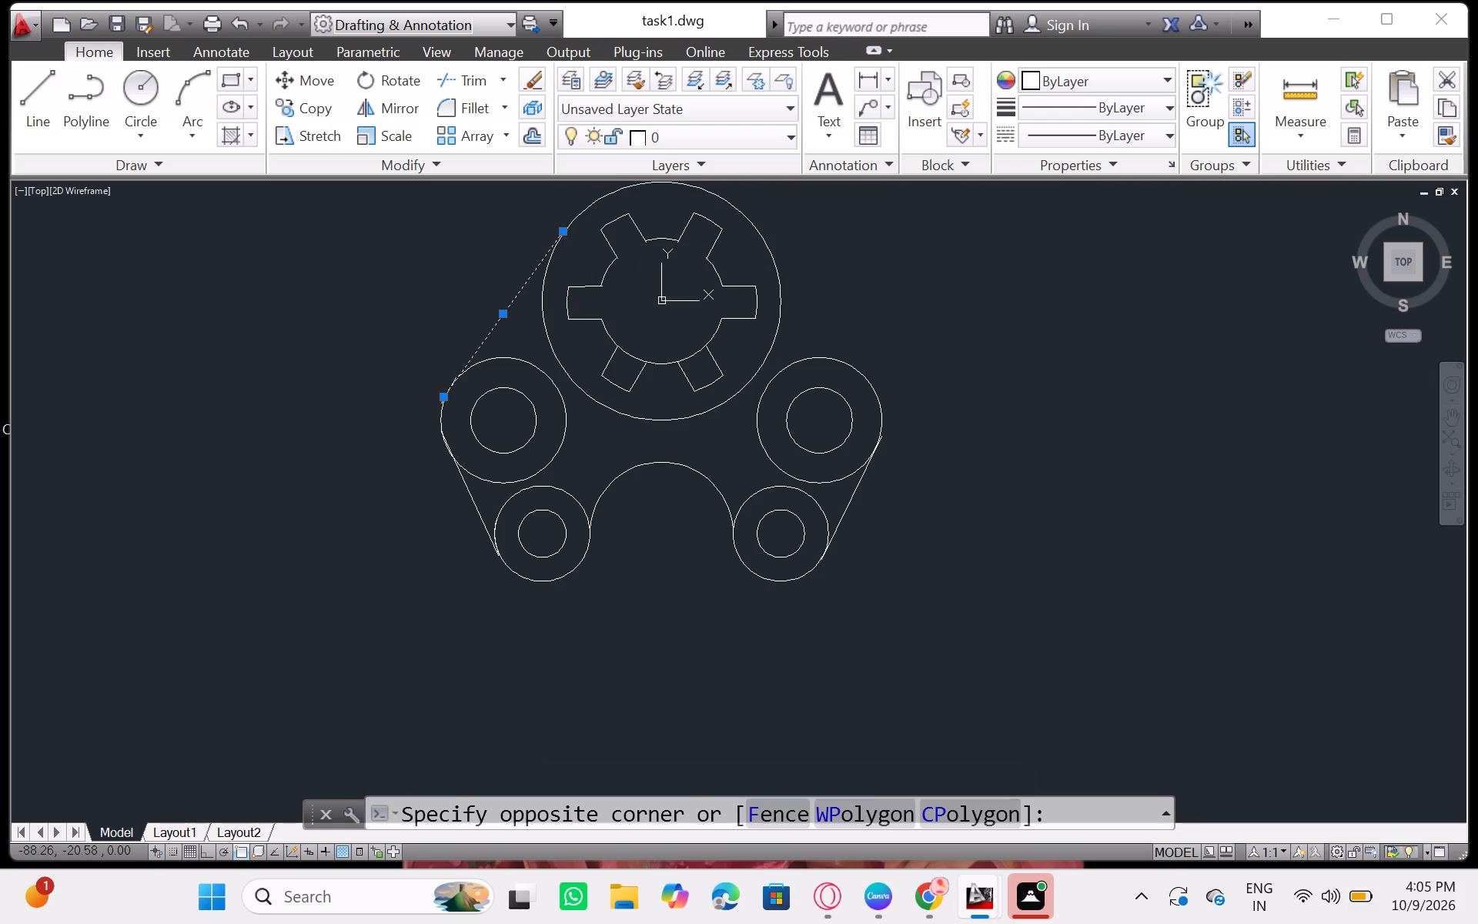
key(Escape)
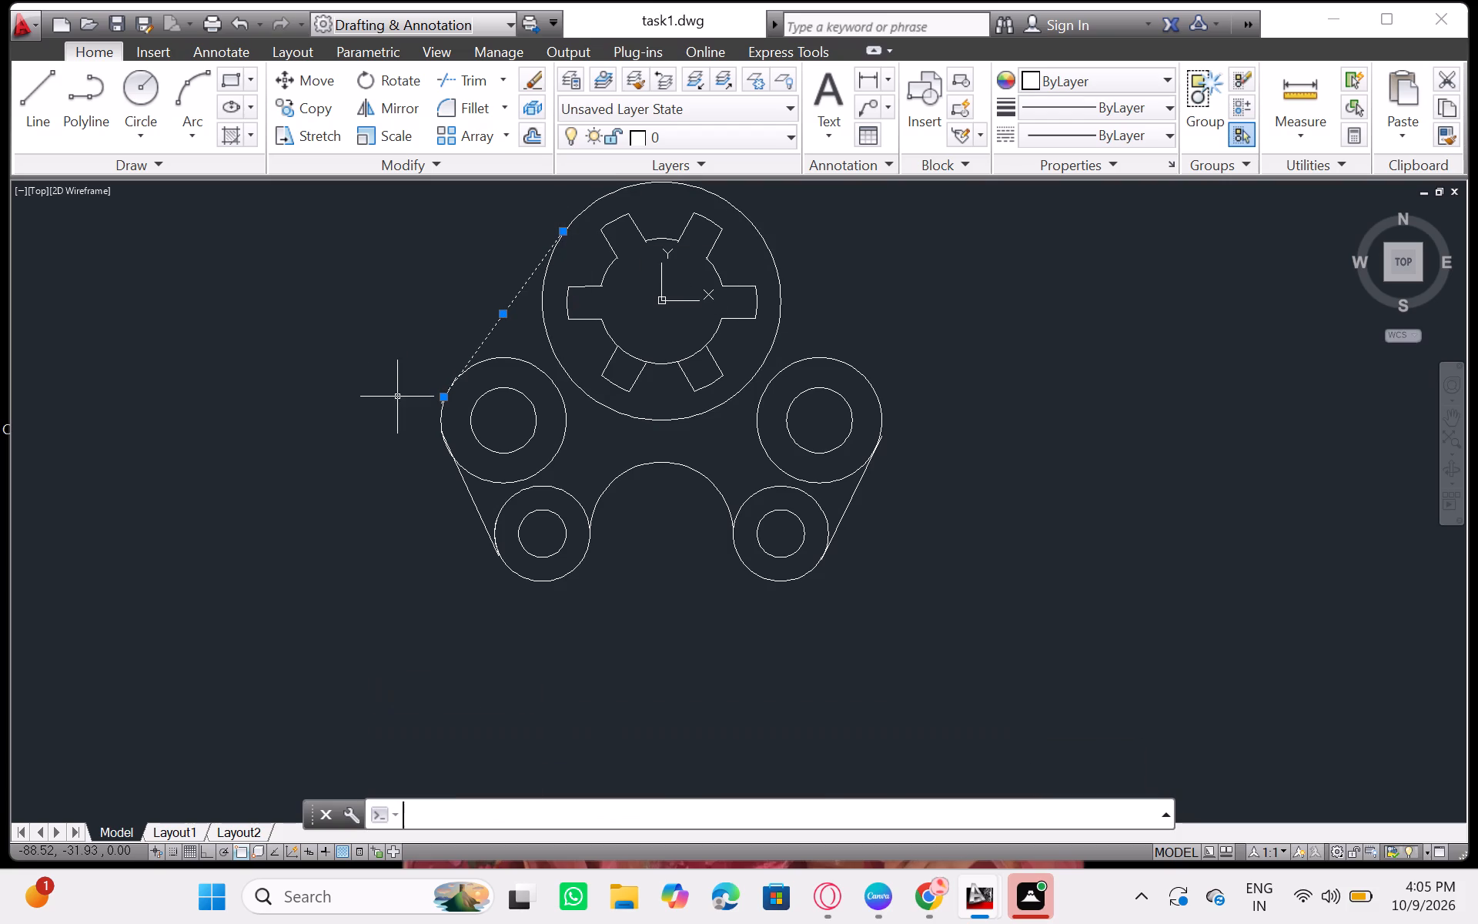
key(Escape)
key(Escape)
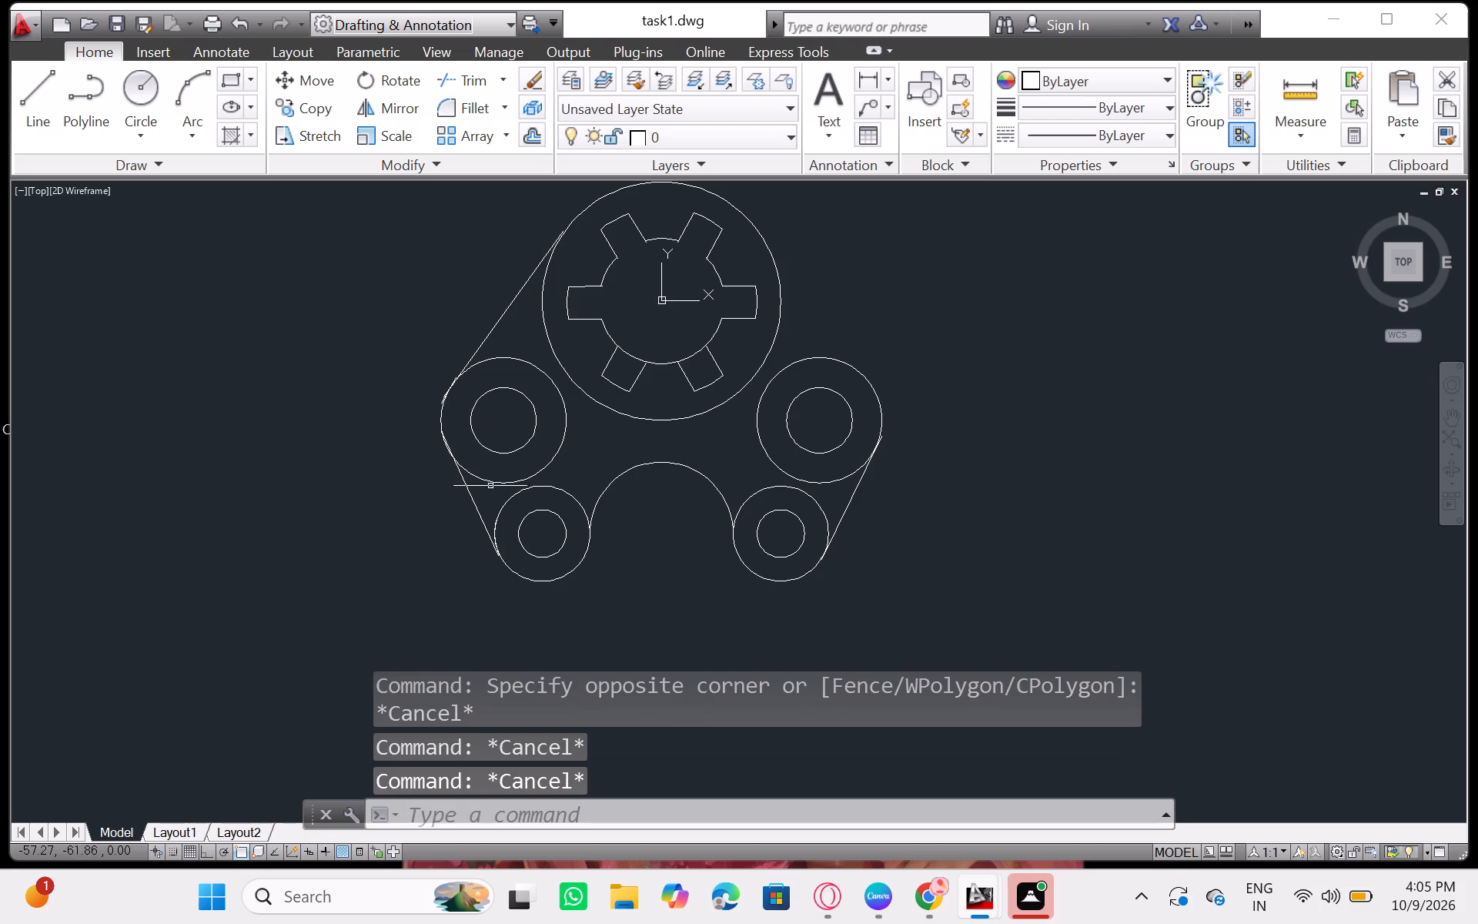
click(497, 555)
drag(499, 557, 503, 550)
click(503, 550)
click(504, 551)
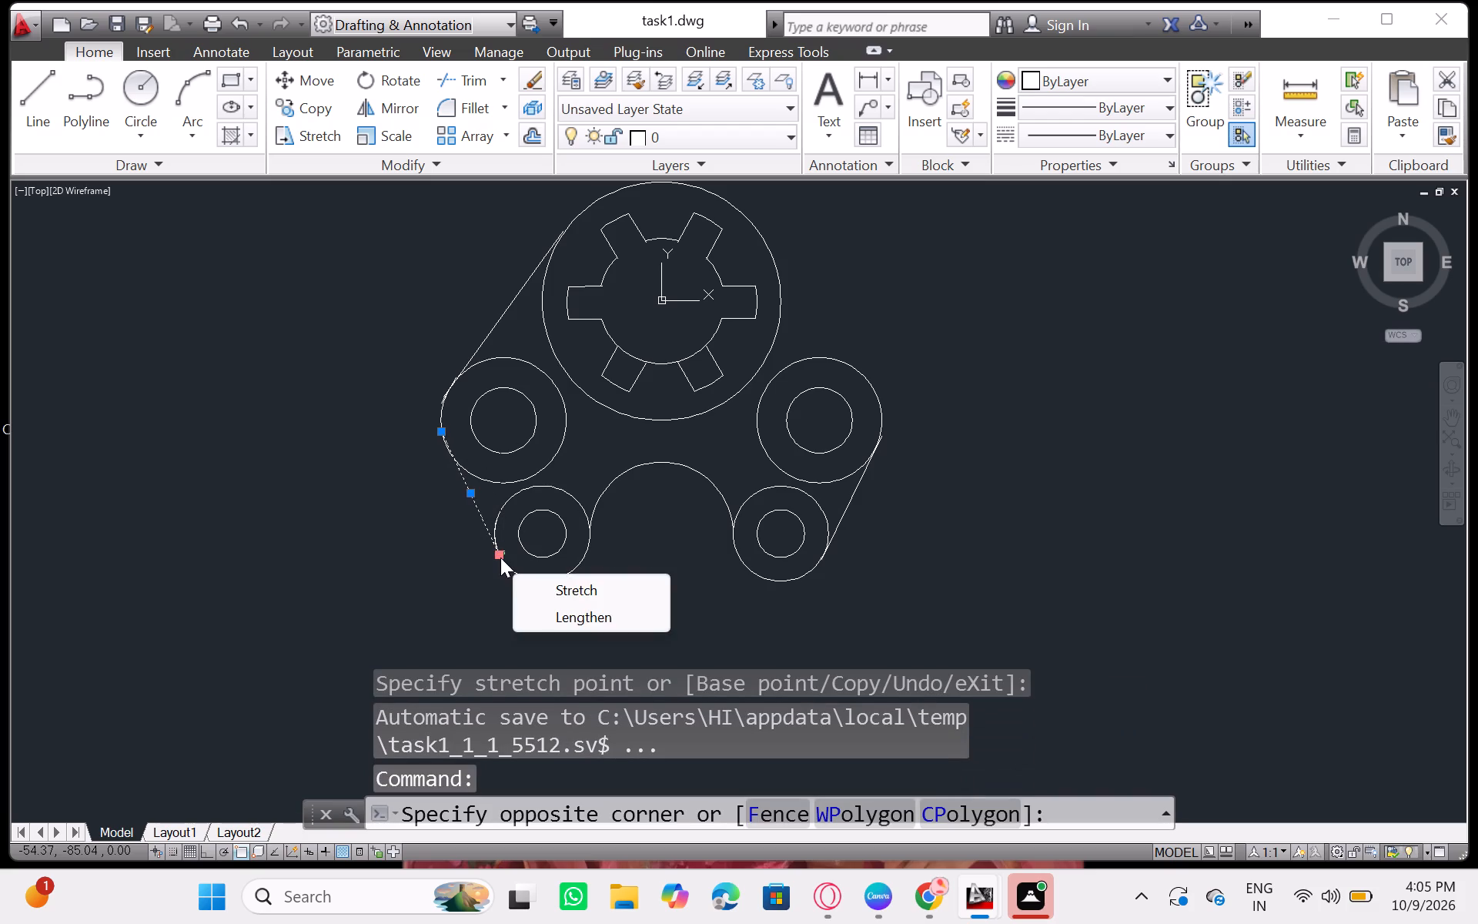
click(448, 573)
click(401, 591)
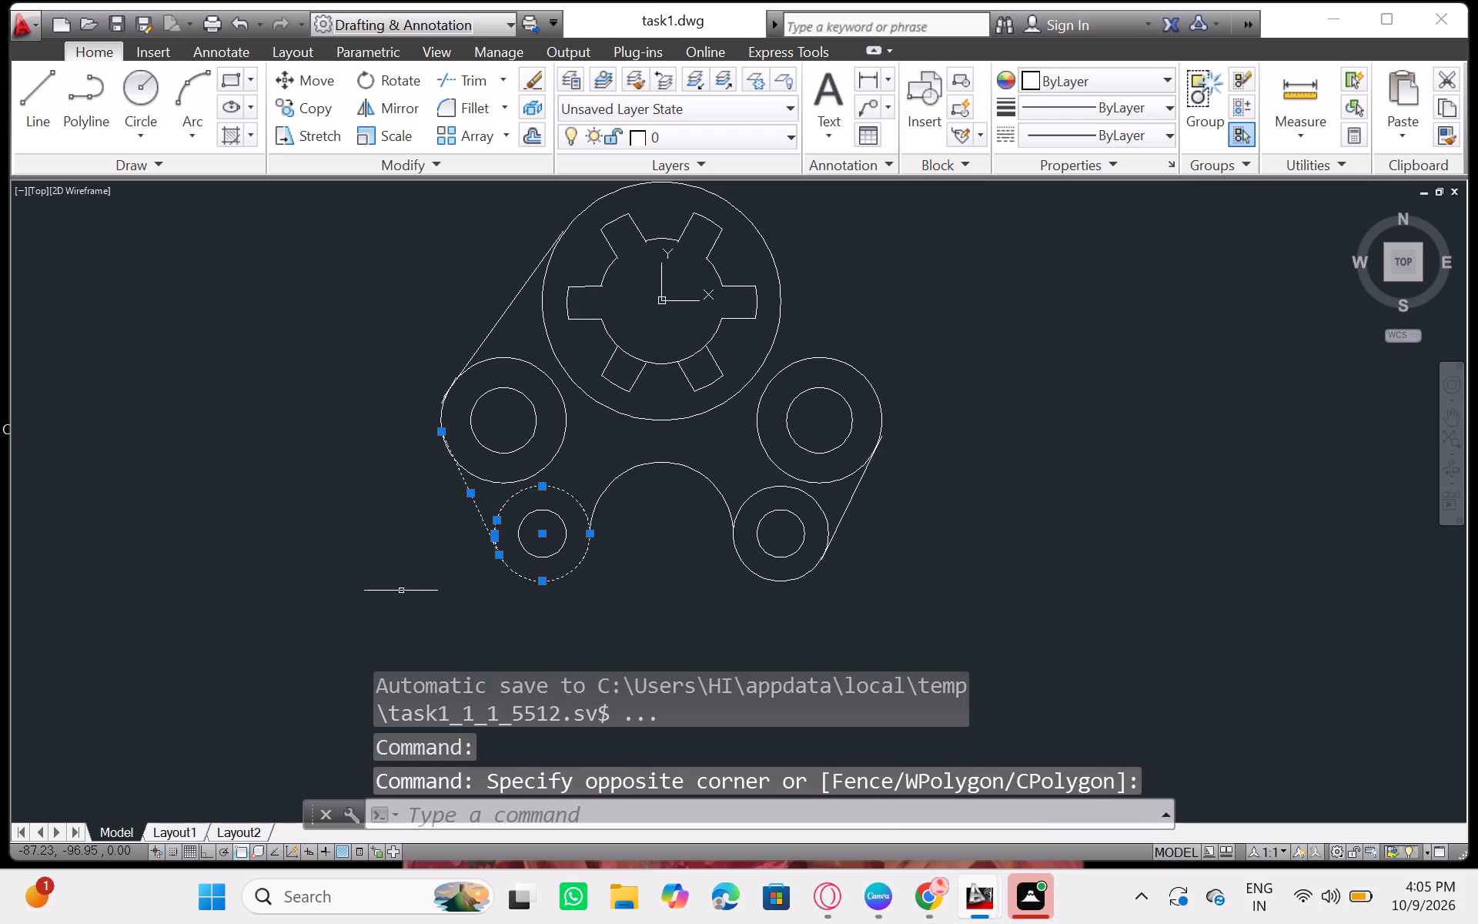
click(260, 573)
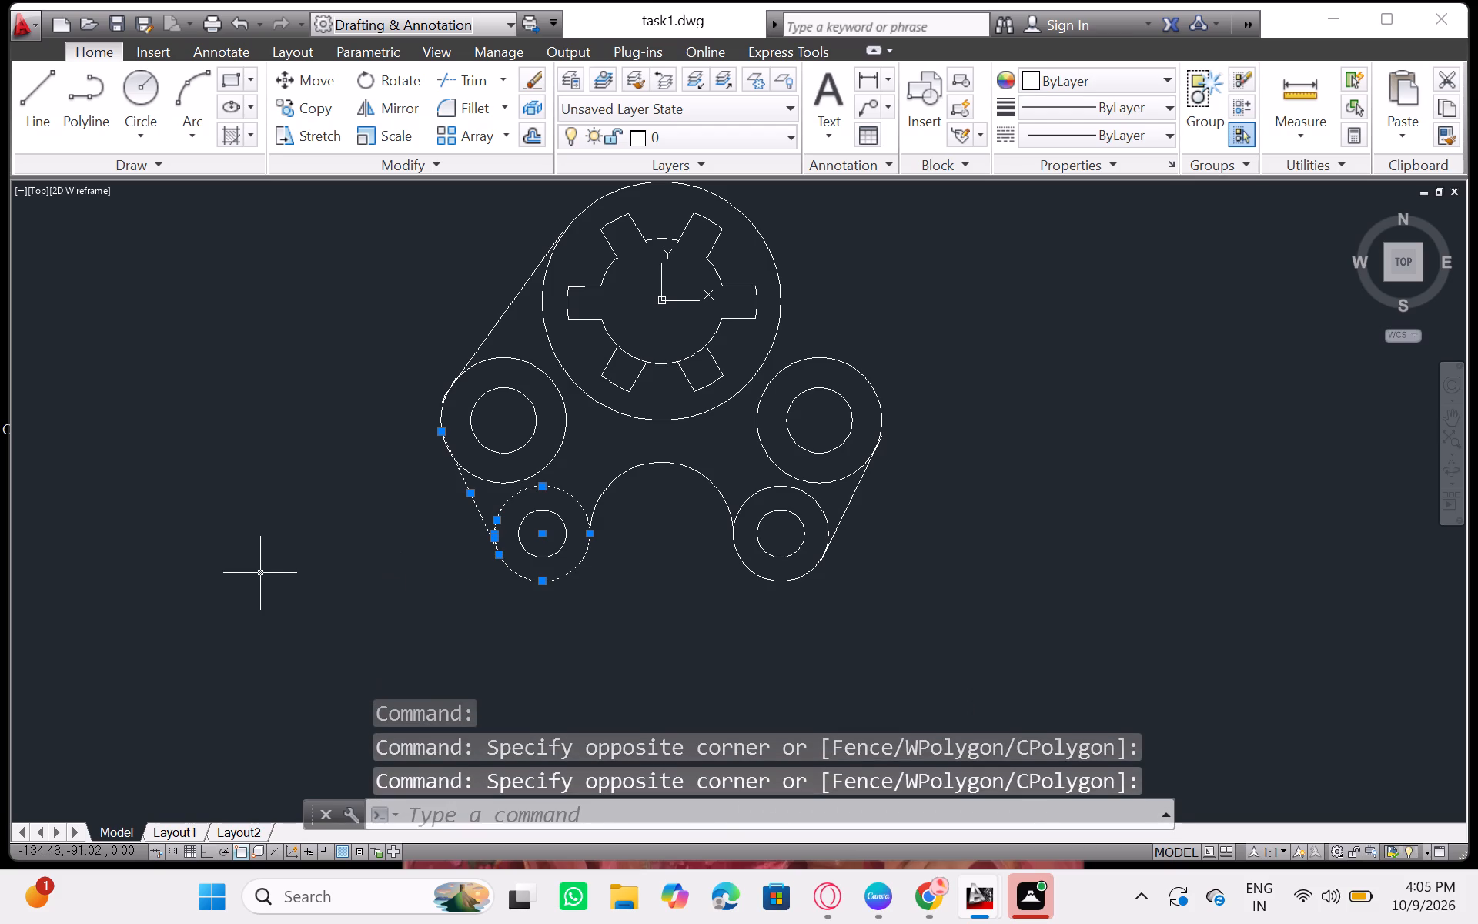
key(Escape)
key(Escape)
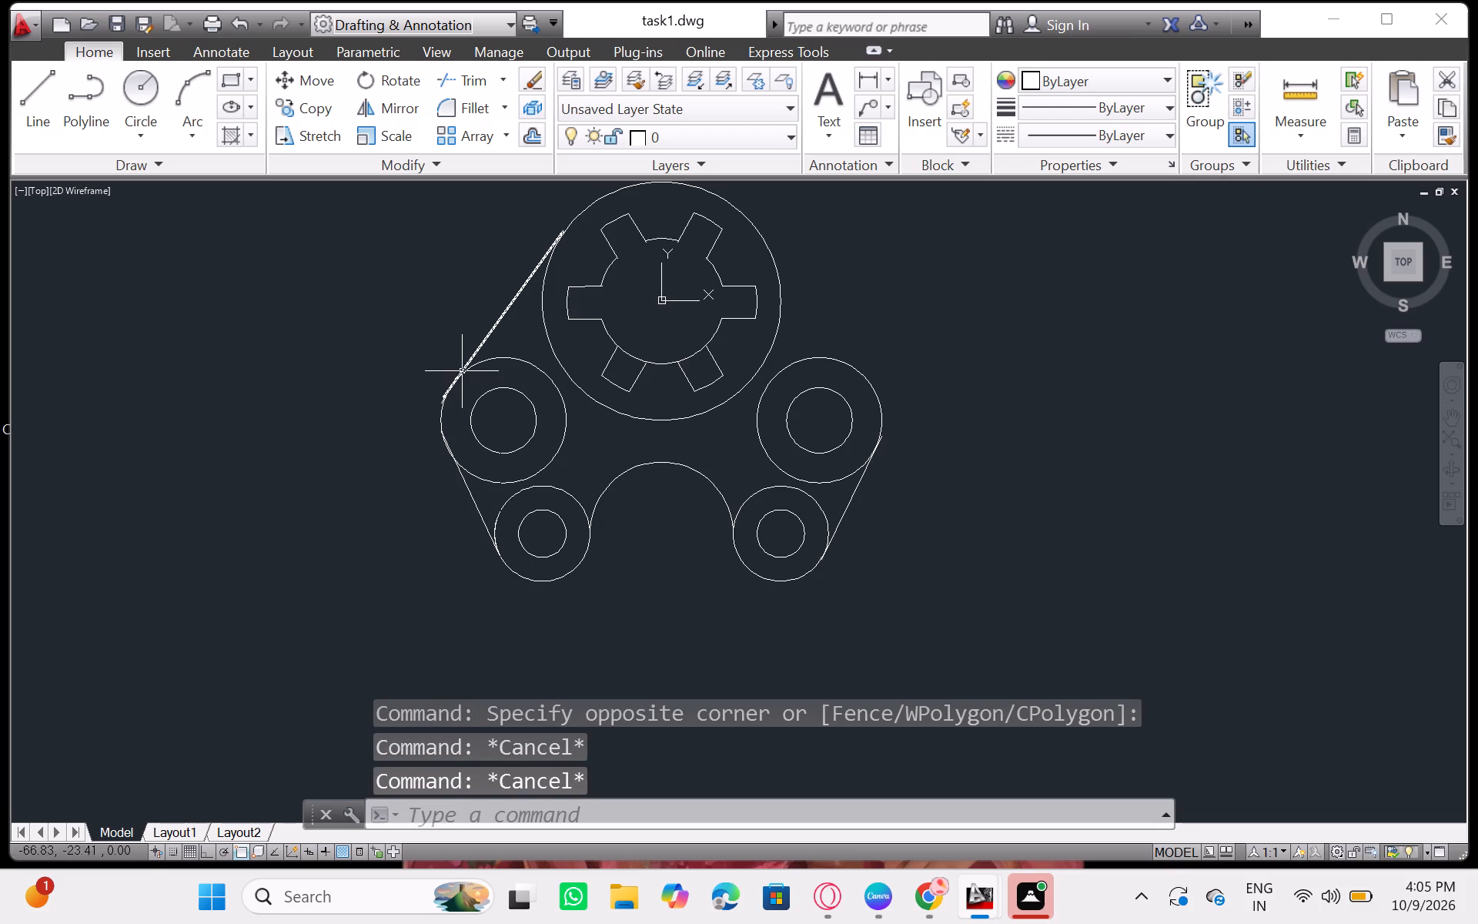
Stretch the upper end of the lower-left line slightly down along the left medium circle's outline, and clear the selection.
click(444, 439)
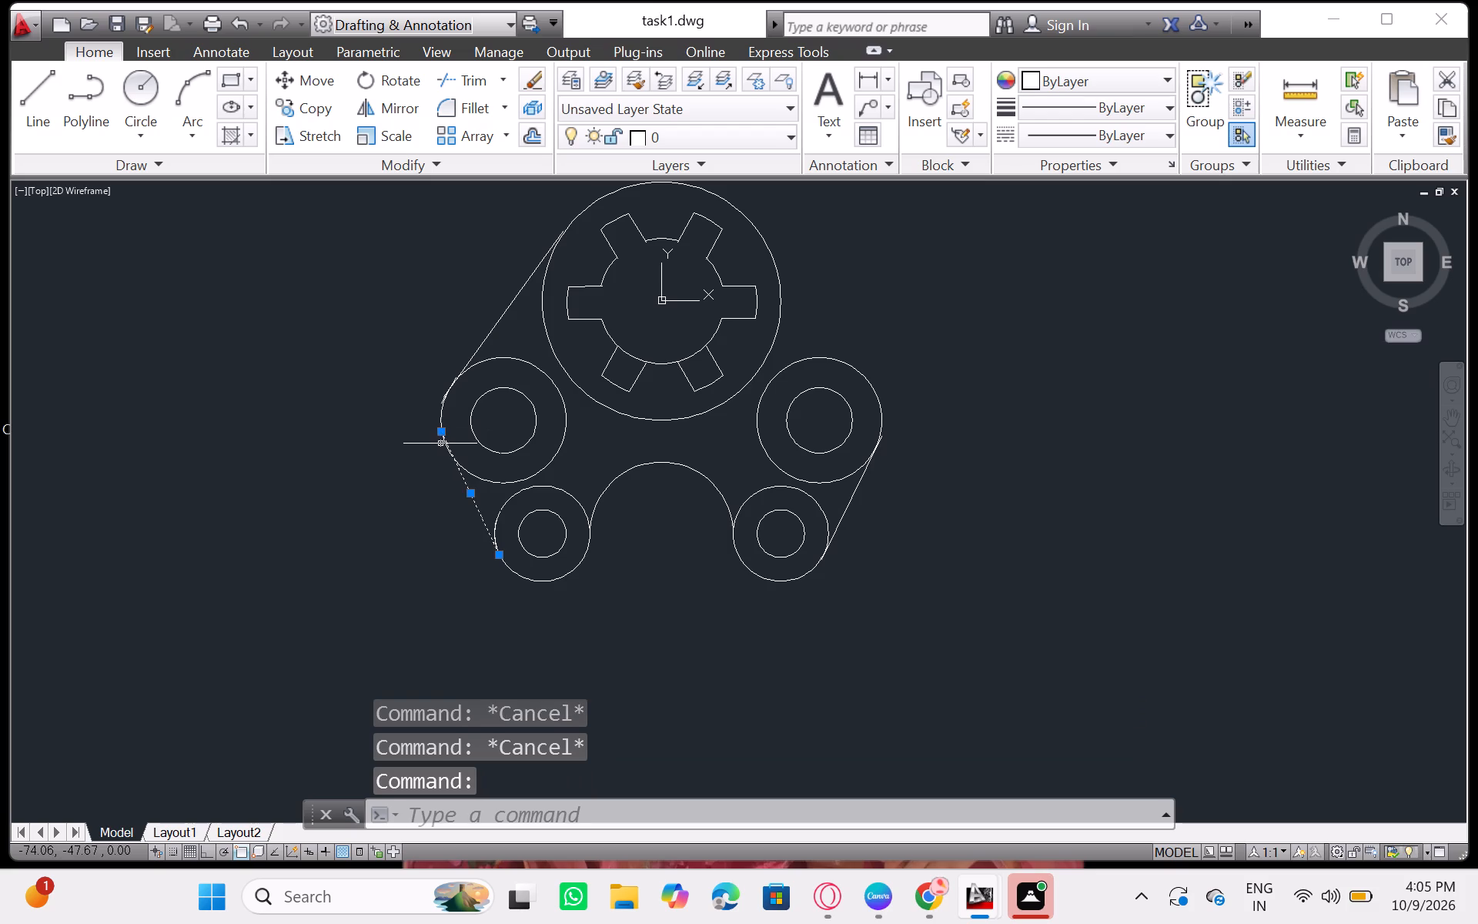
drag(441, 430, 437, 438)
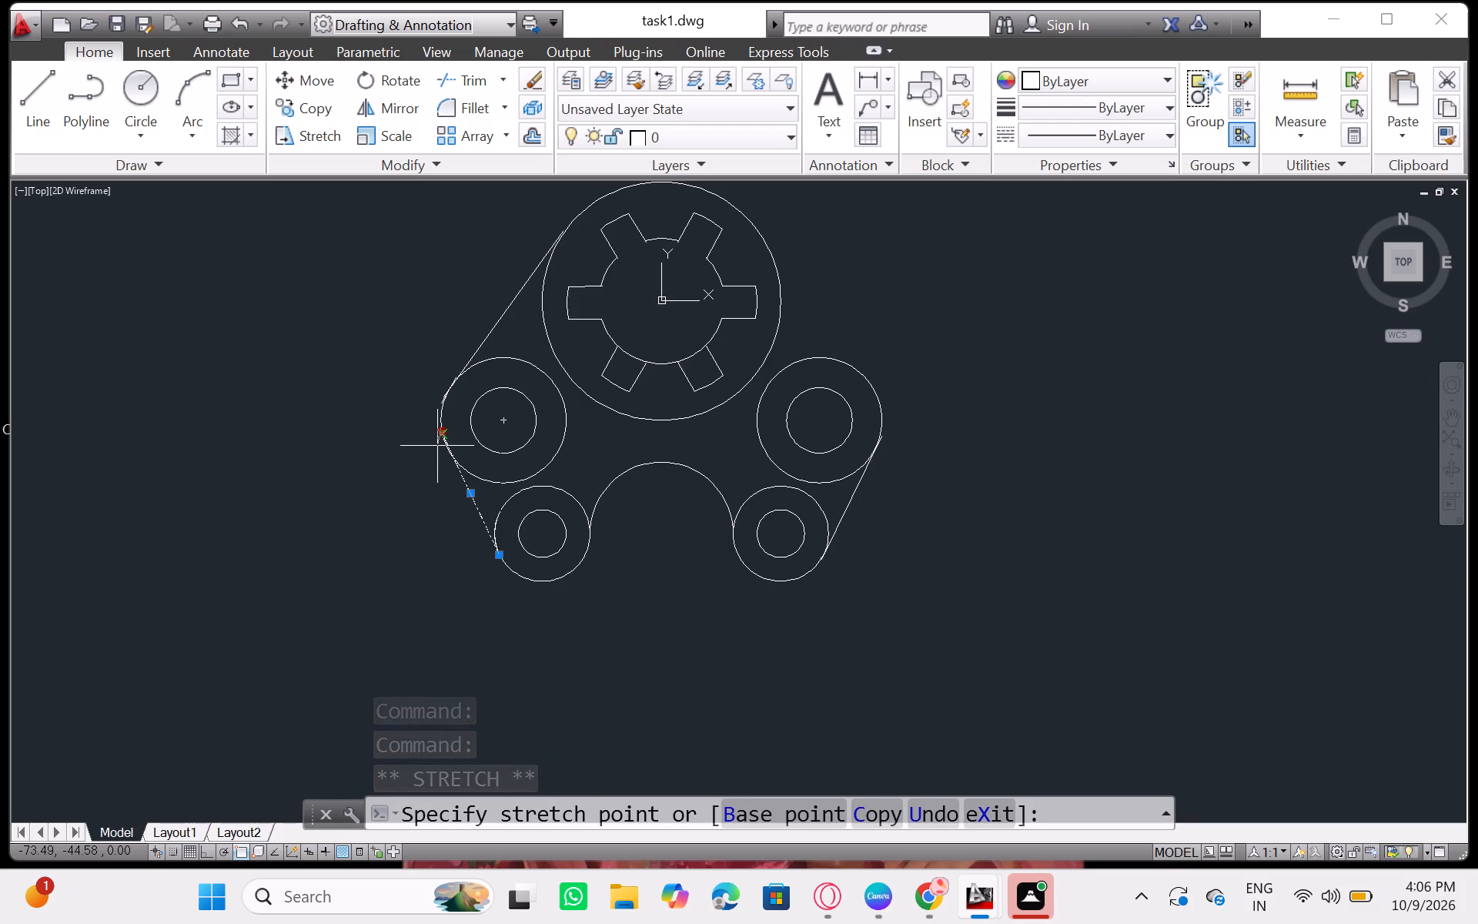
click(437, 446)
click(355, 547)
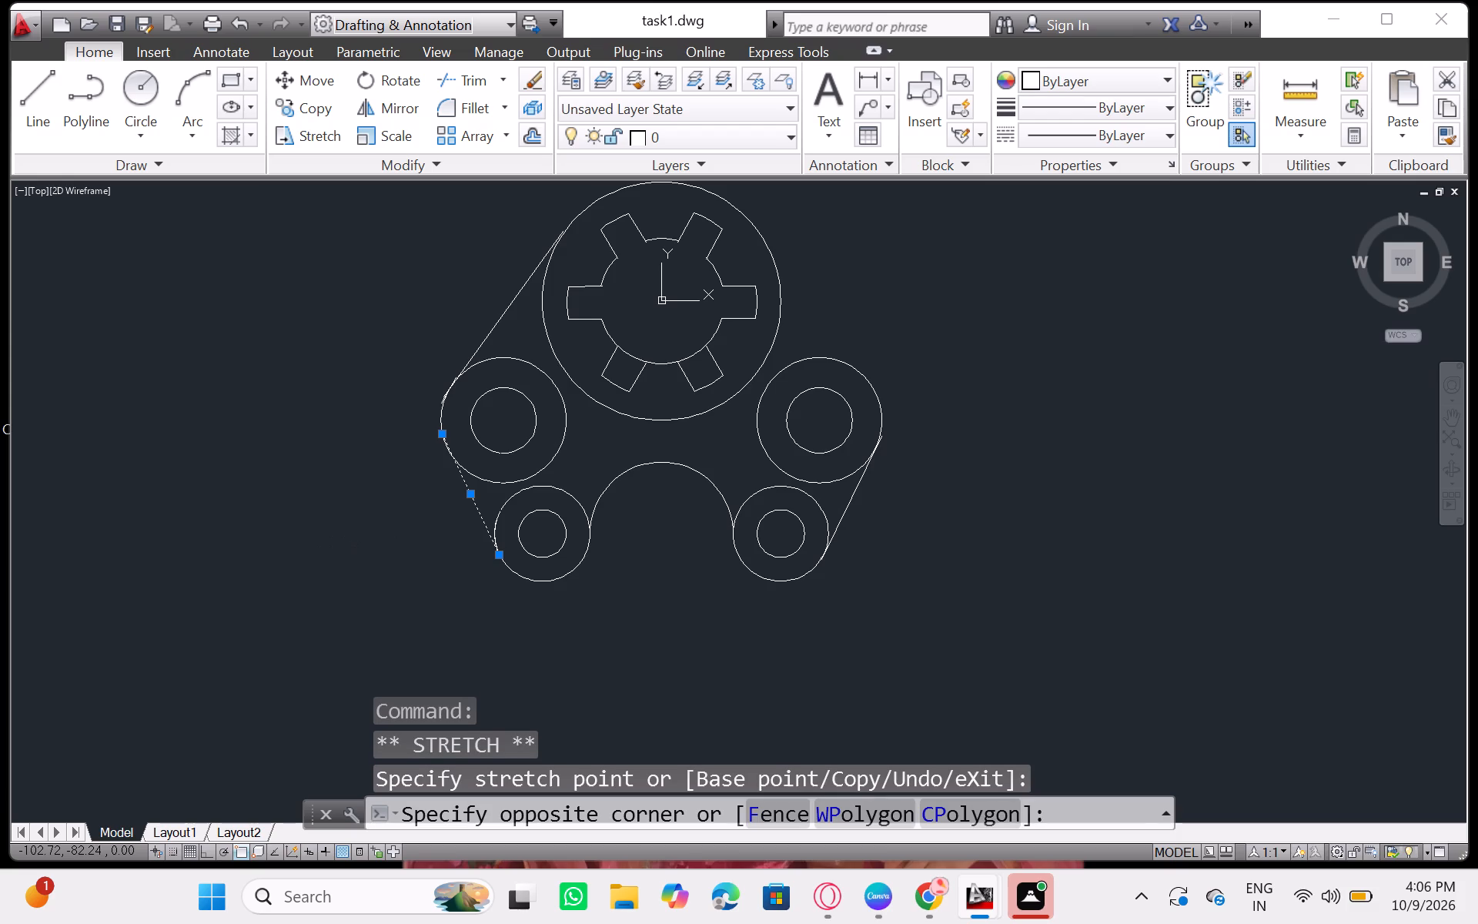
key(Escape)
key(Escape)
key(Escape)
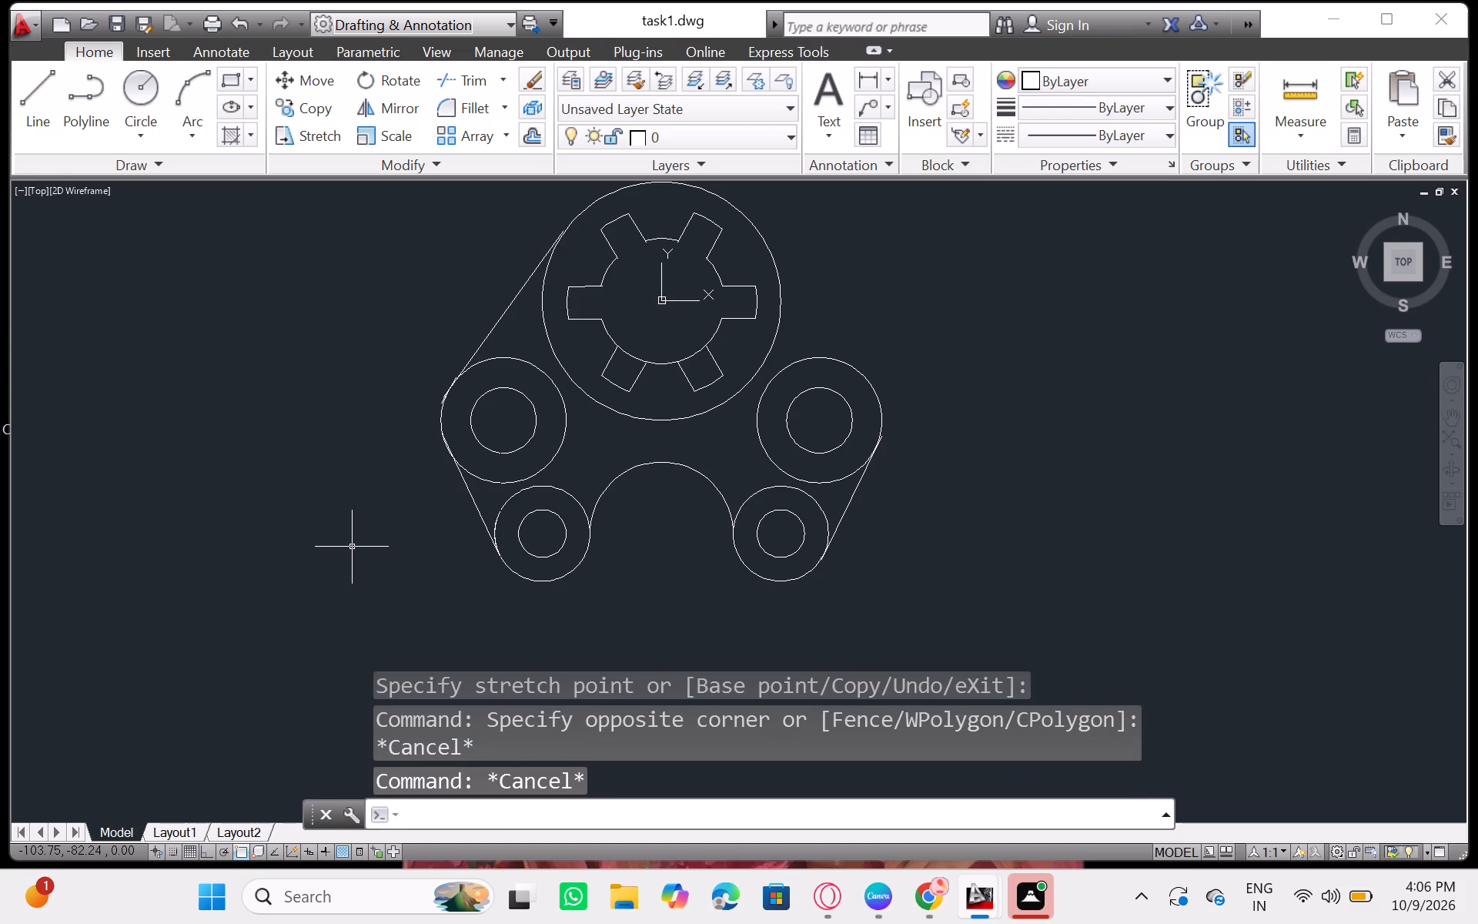
Stretch the upper end of the lower-left line down to the point where the line crosses the left medium circle's outline.
scroll(351, 547, up, 1)
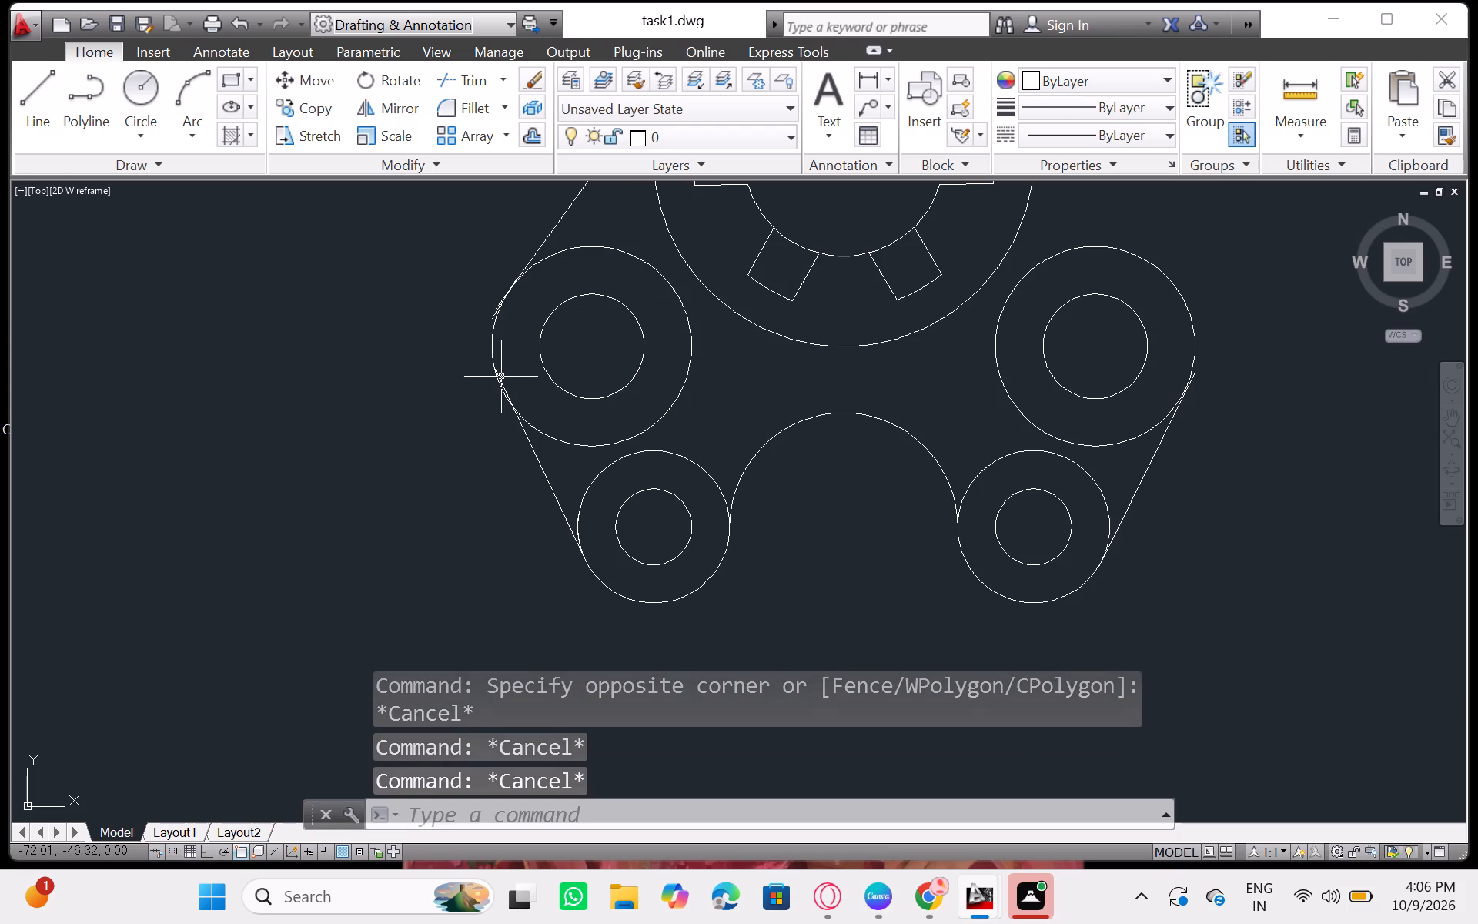
click(501, 379)
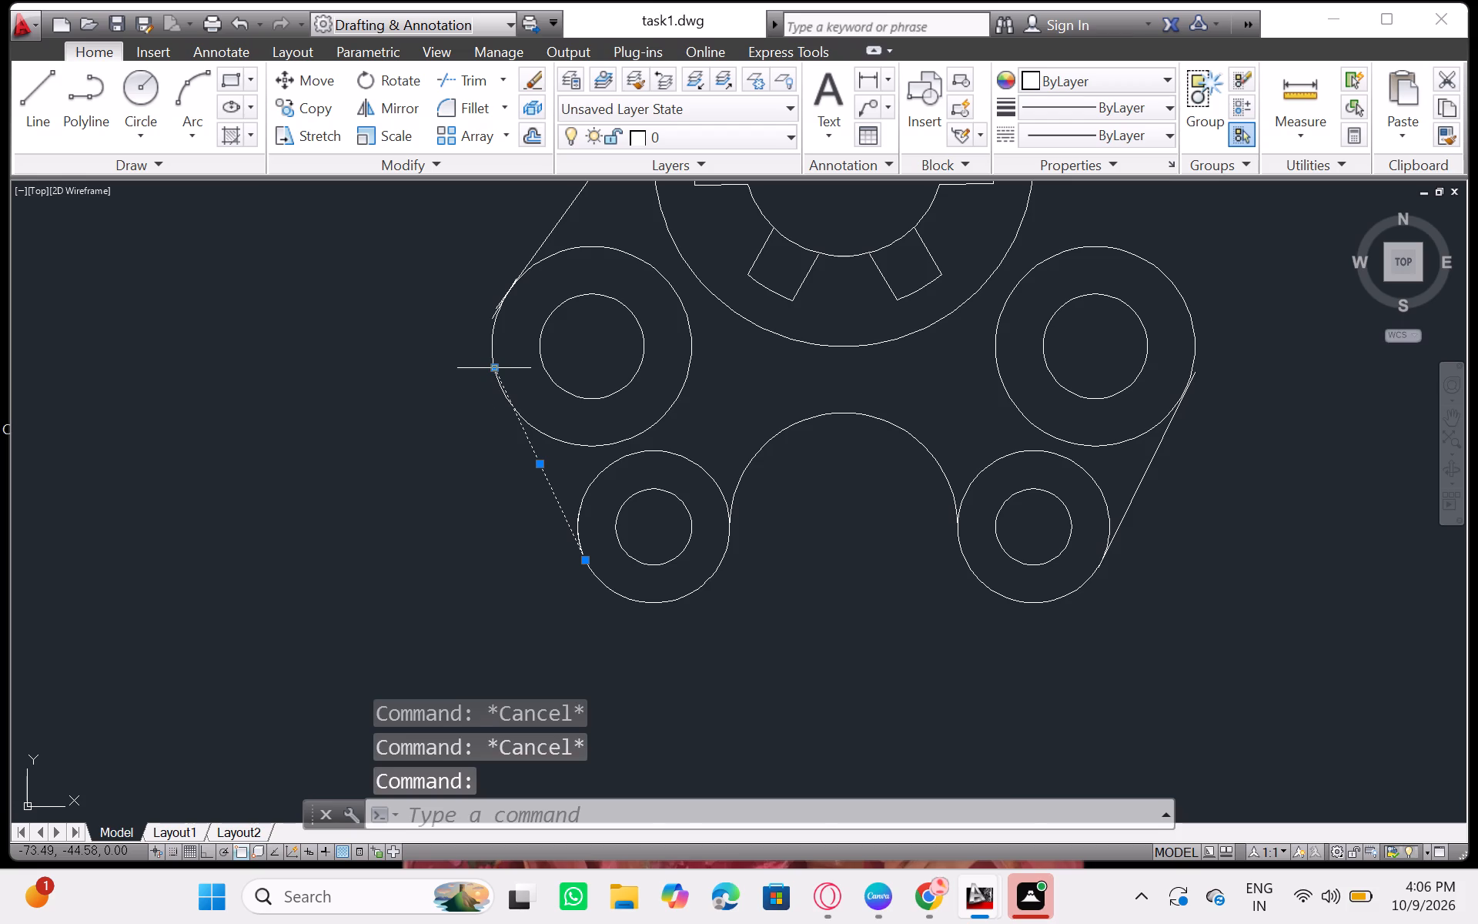
drag(497, 368, 497, 376)
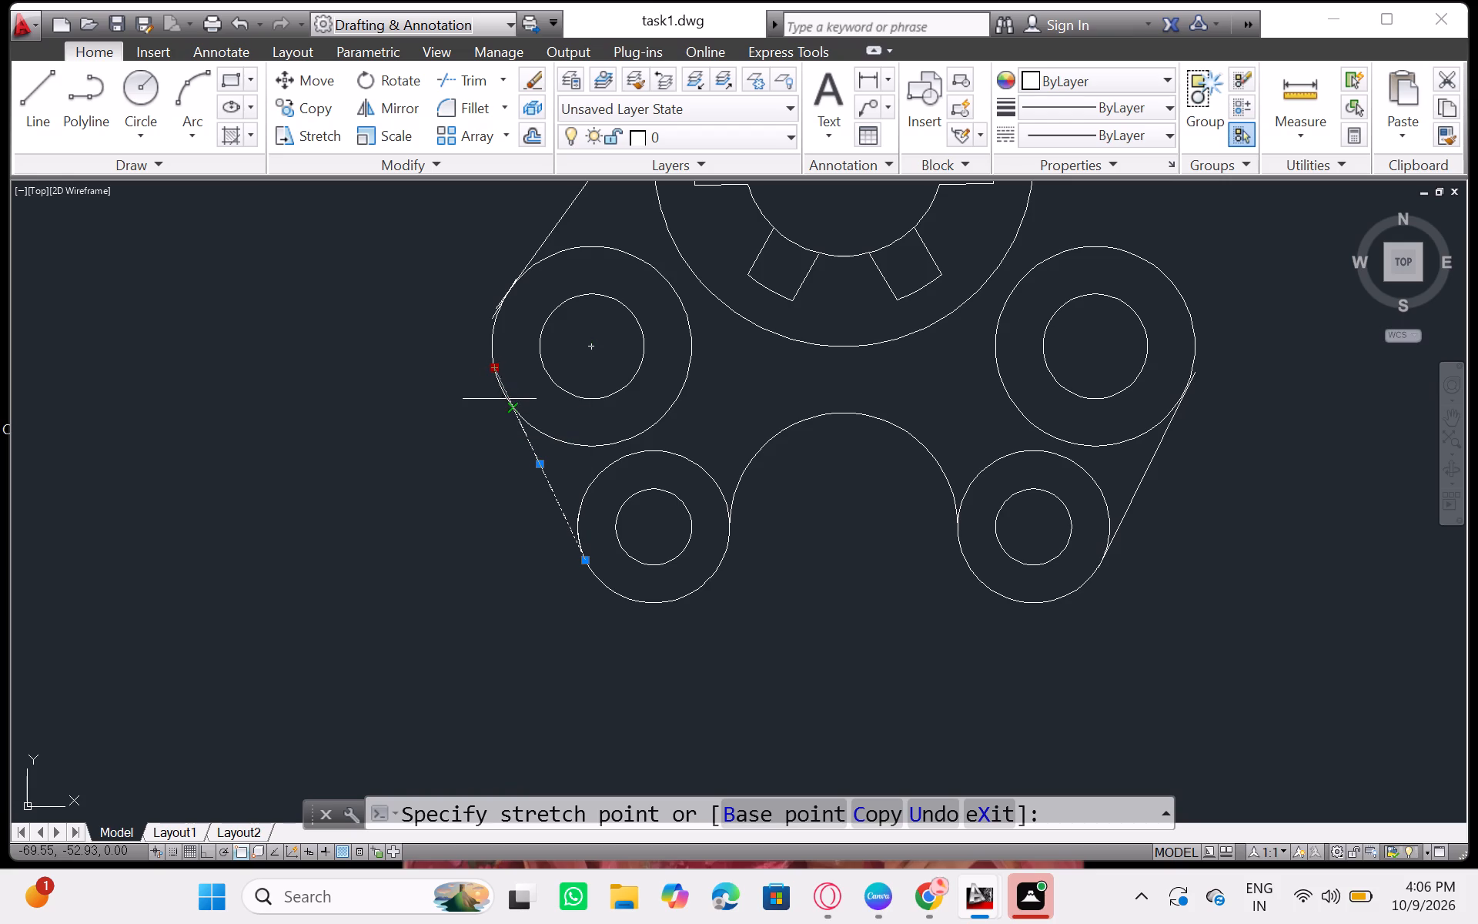
click(499, 400)
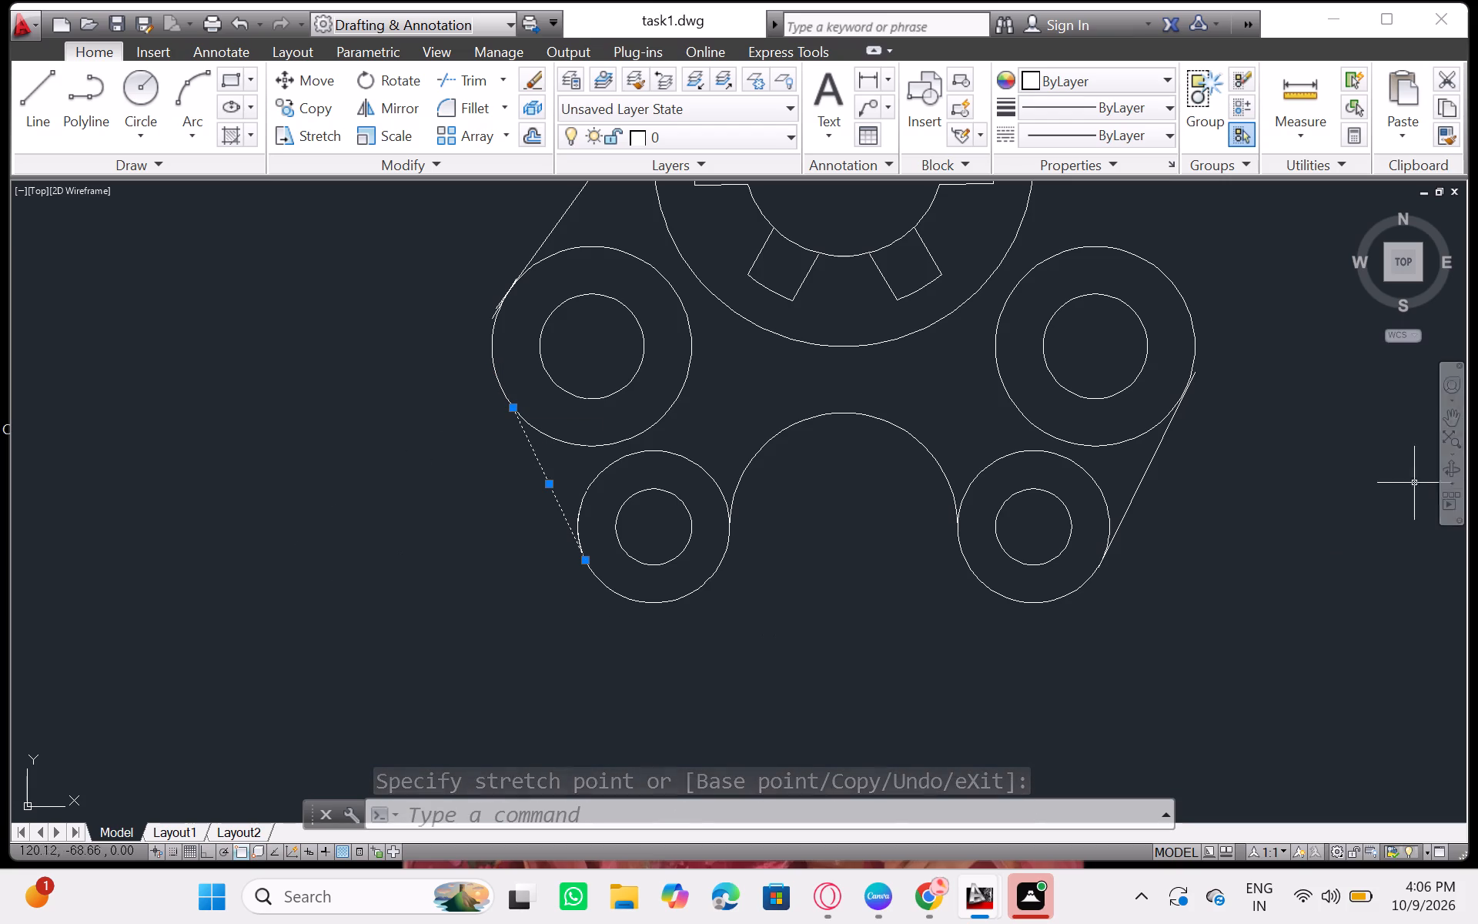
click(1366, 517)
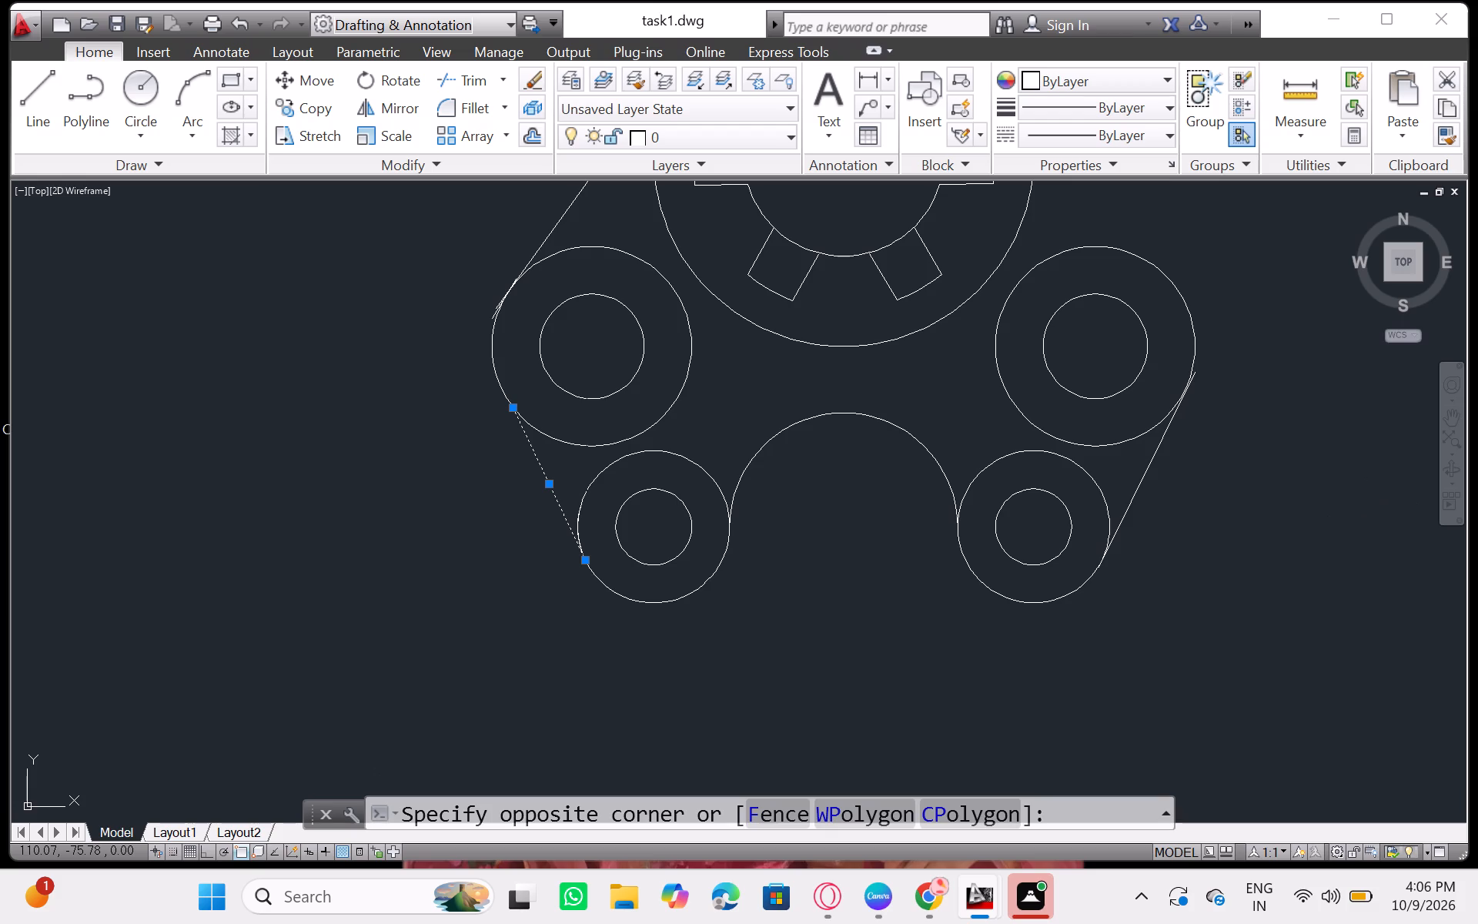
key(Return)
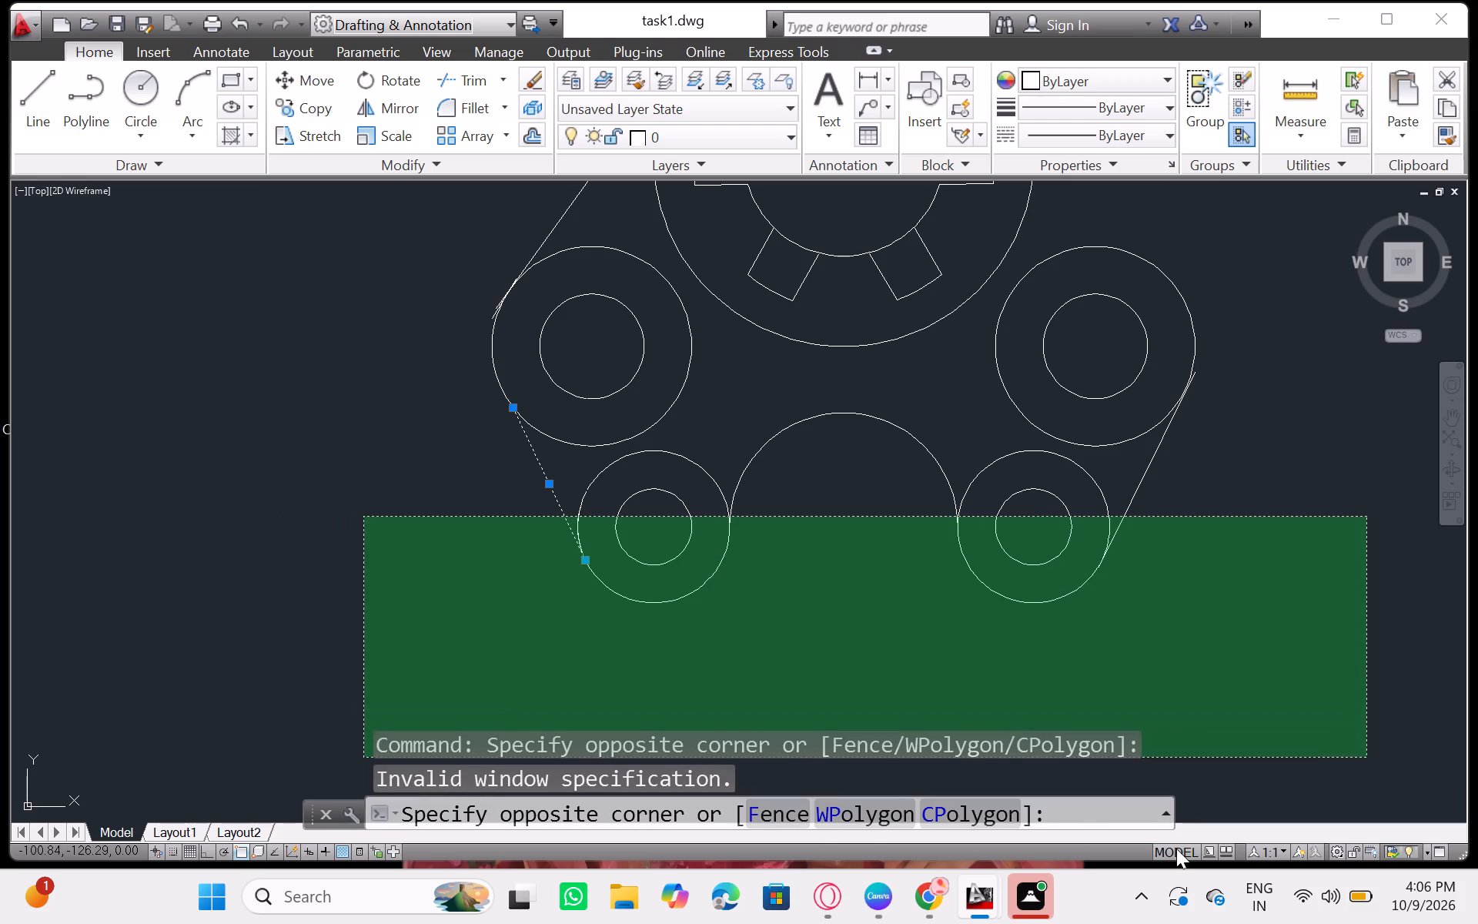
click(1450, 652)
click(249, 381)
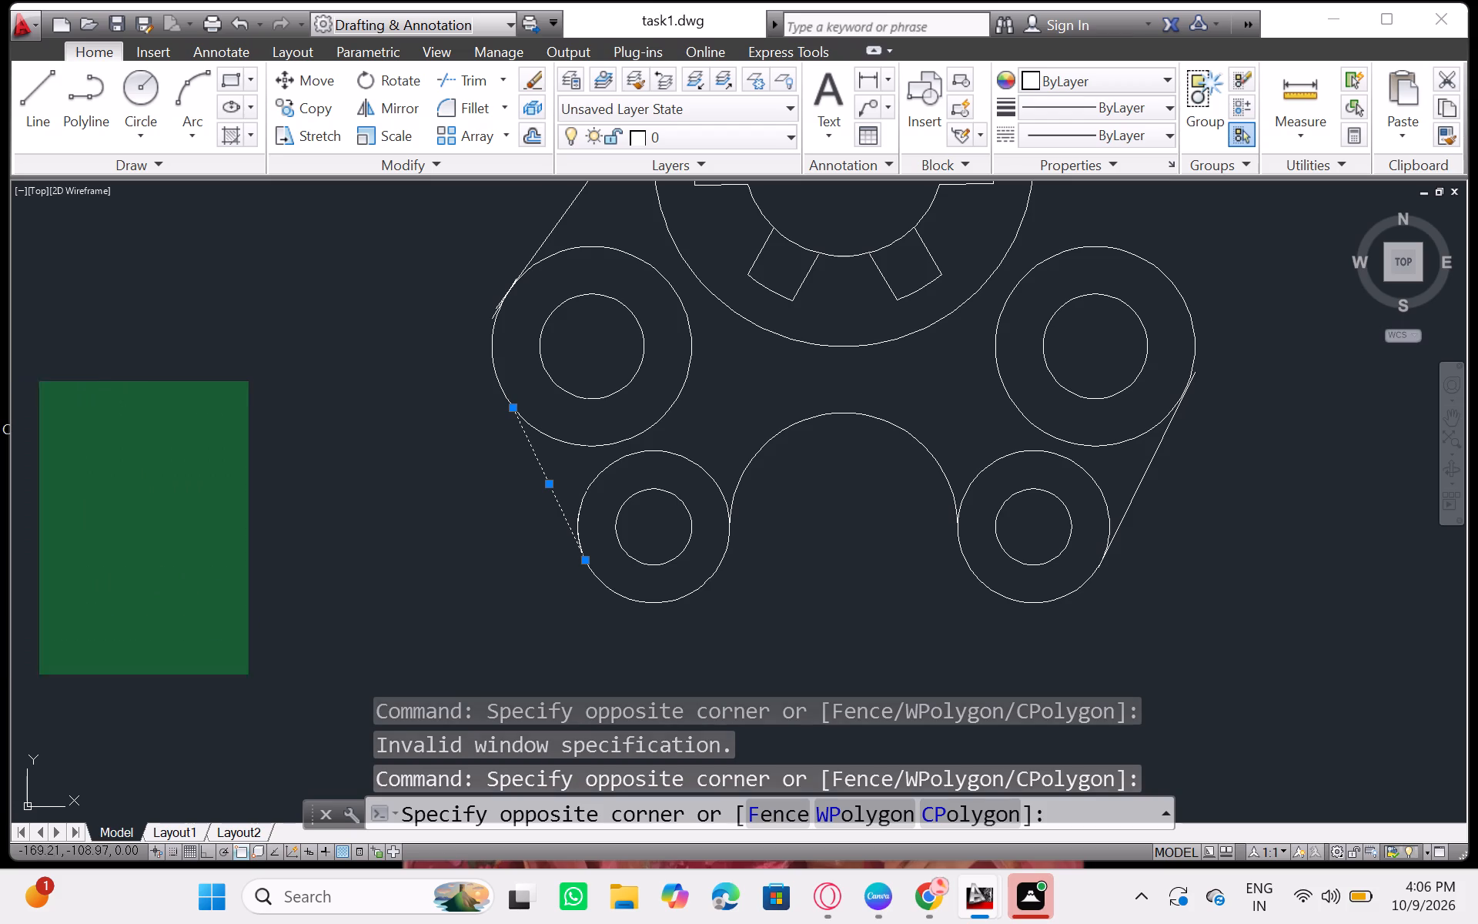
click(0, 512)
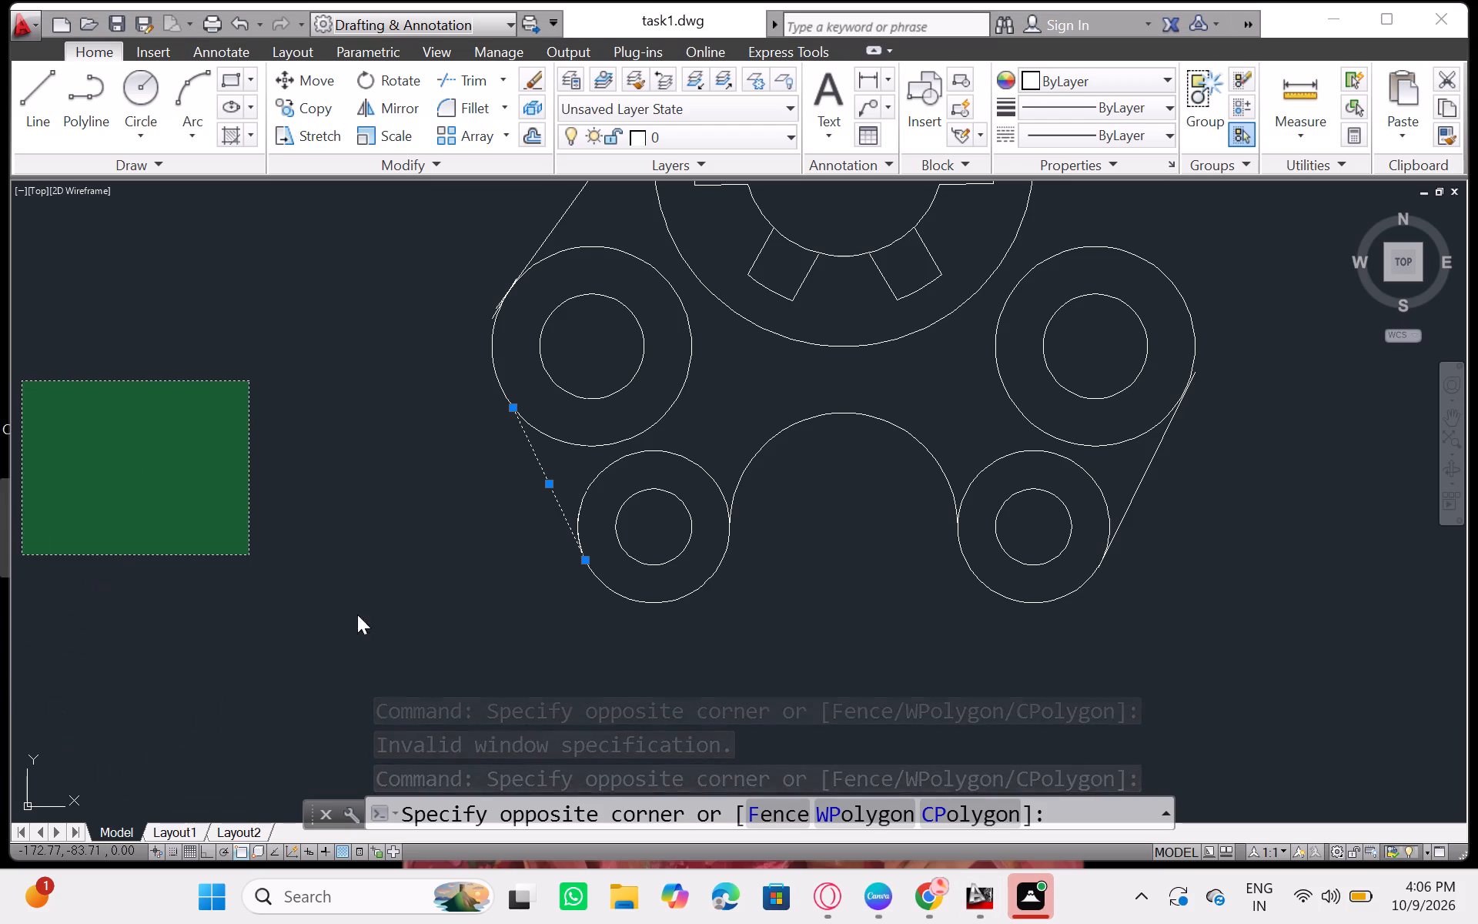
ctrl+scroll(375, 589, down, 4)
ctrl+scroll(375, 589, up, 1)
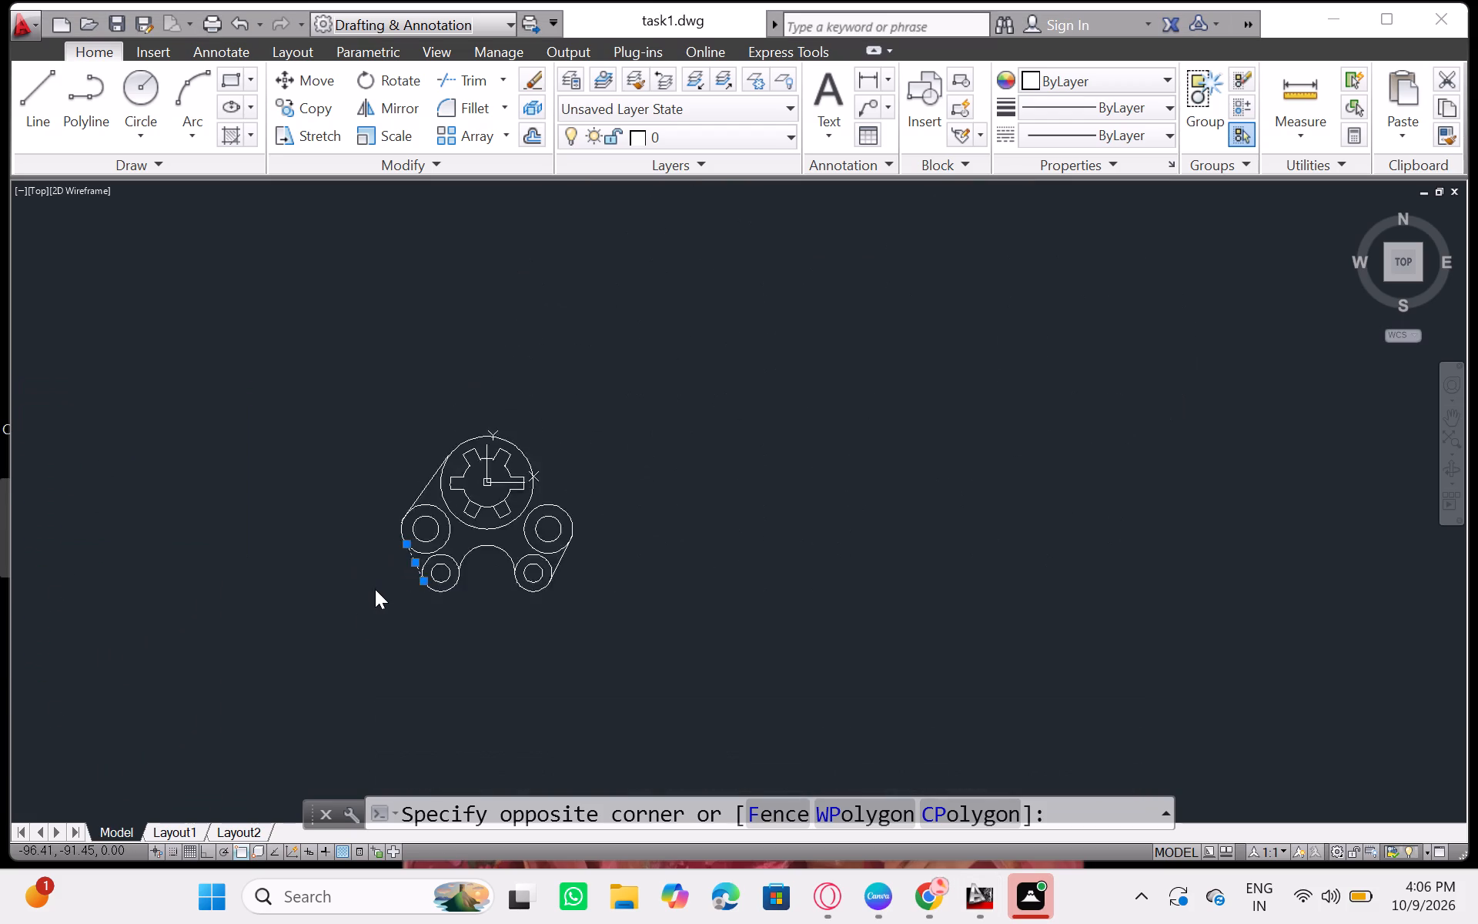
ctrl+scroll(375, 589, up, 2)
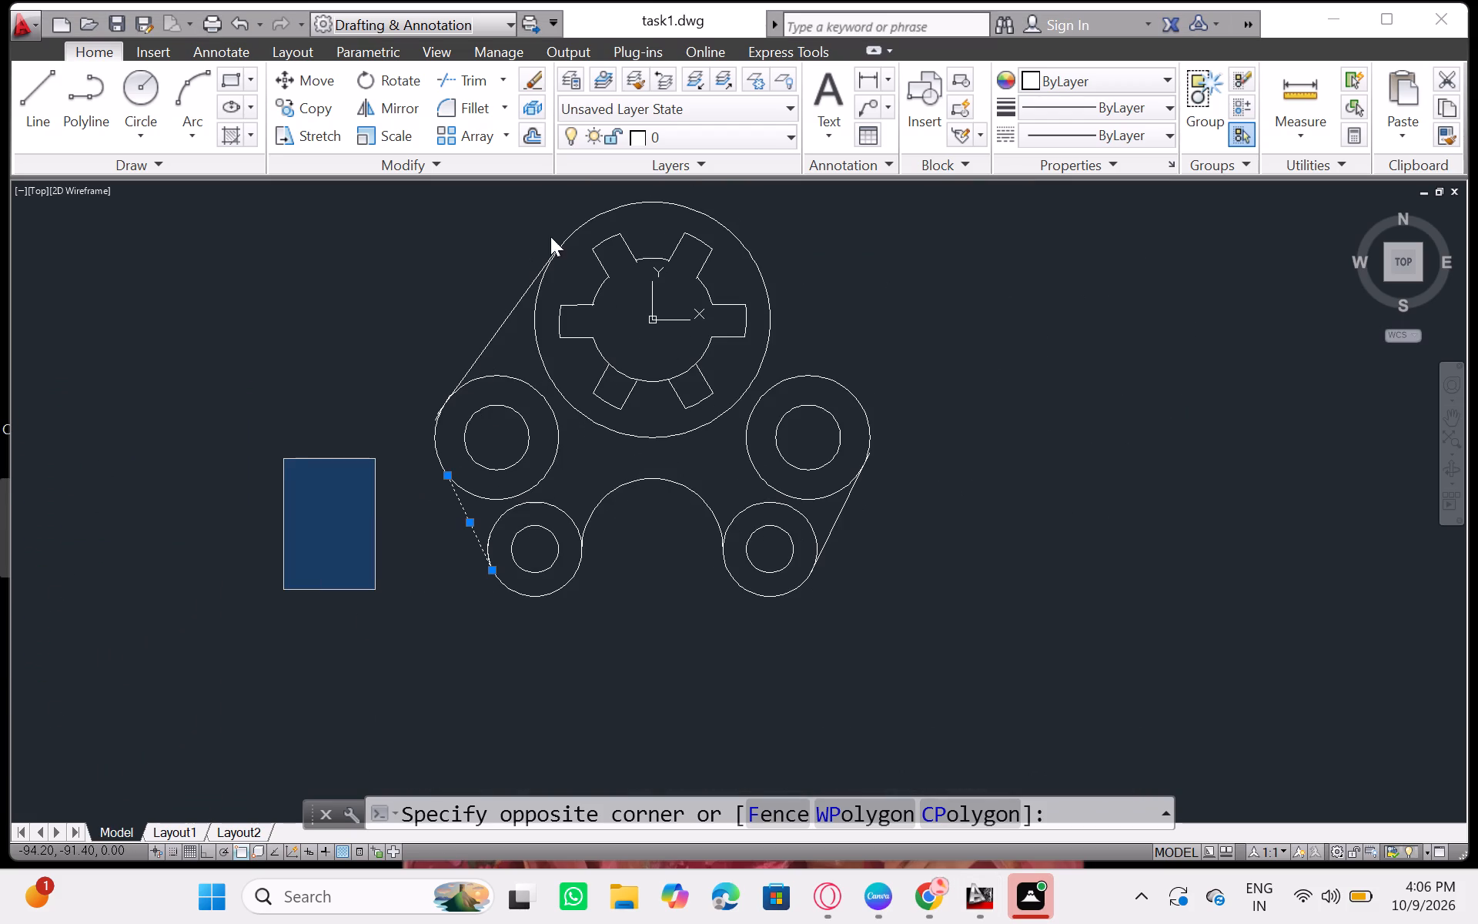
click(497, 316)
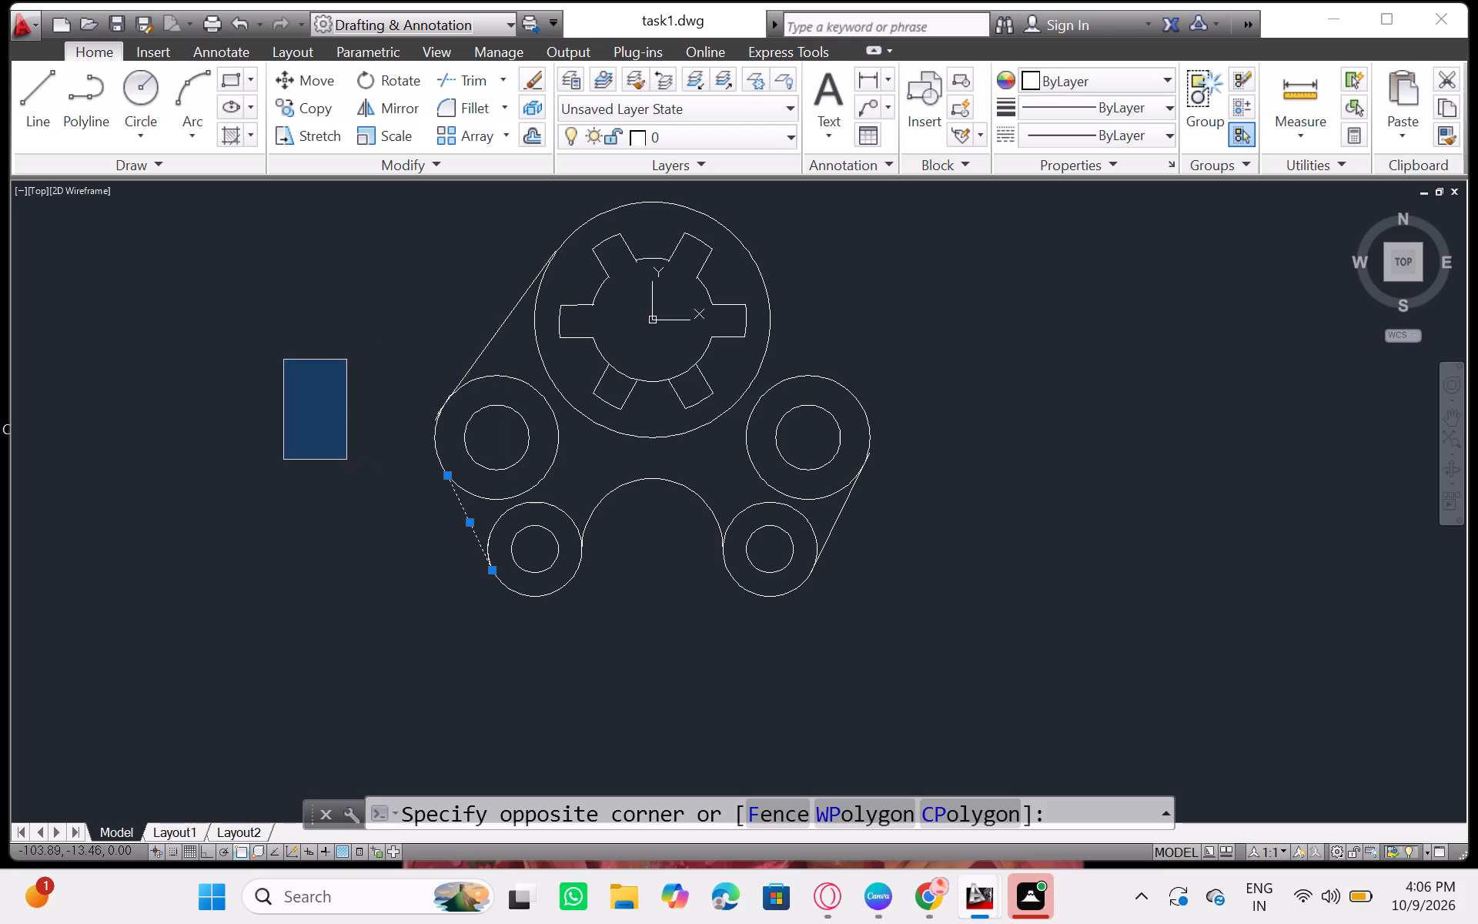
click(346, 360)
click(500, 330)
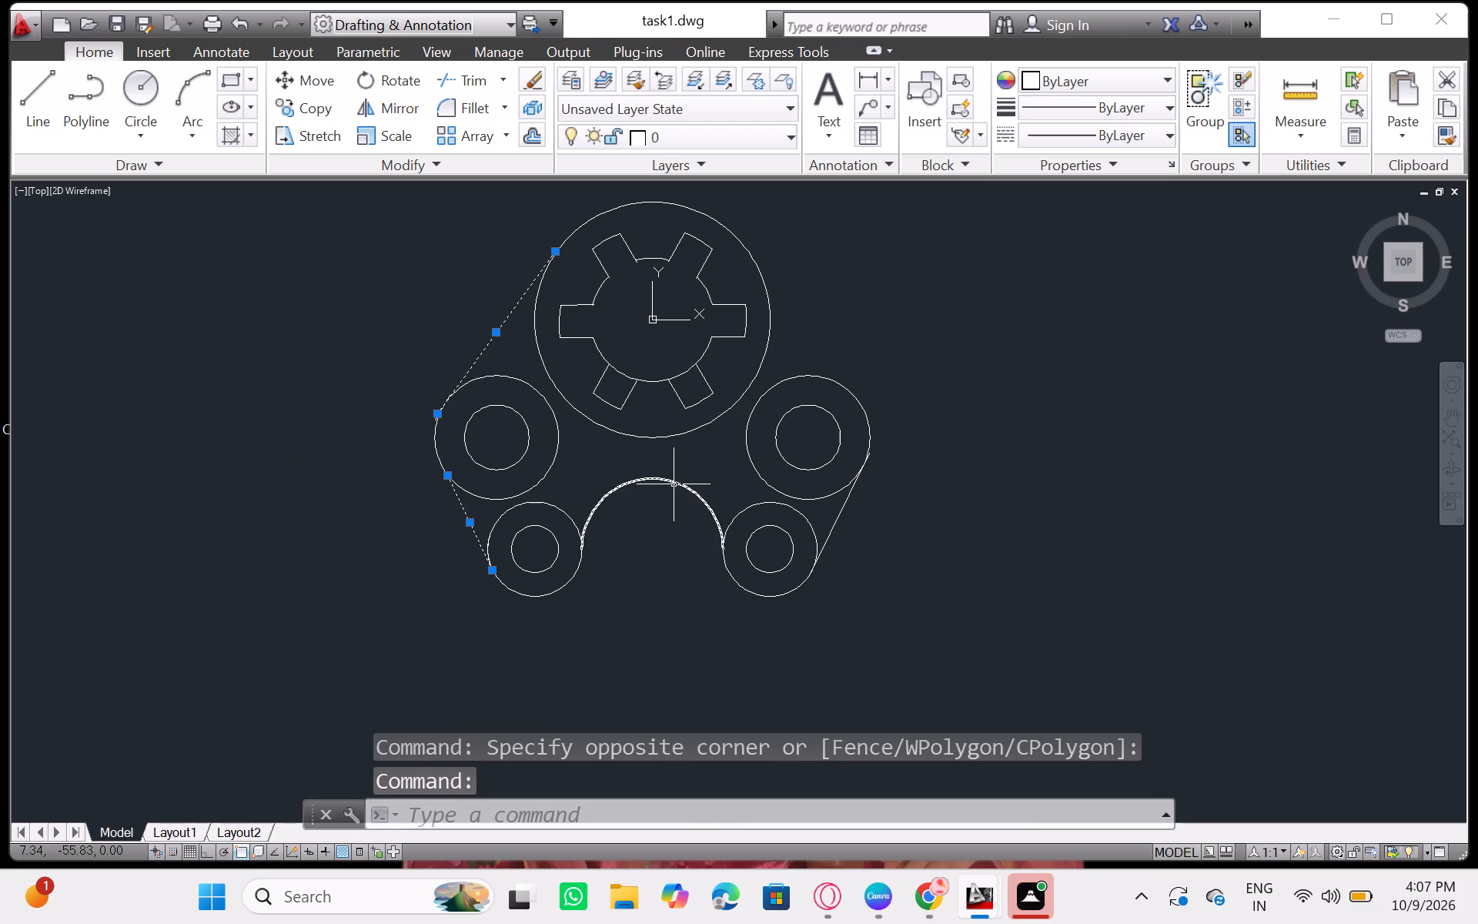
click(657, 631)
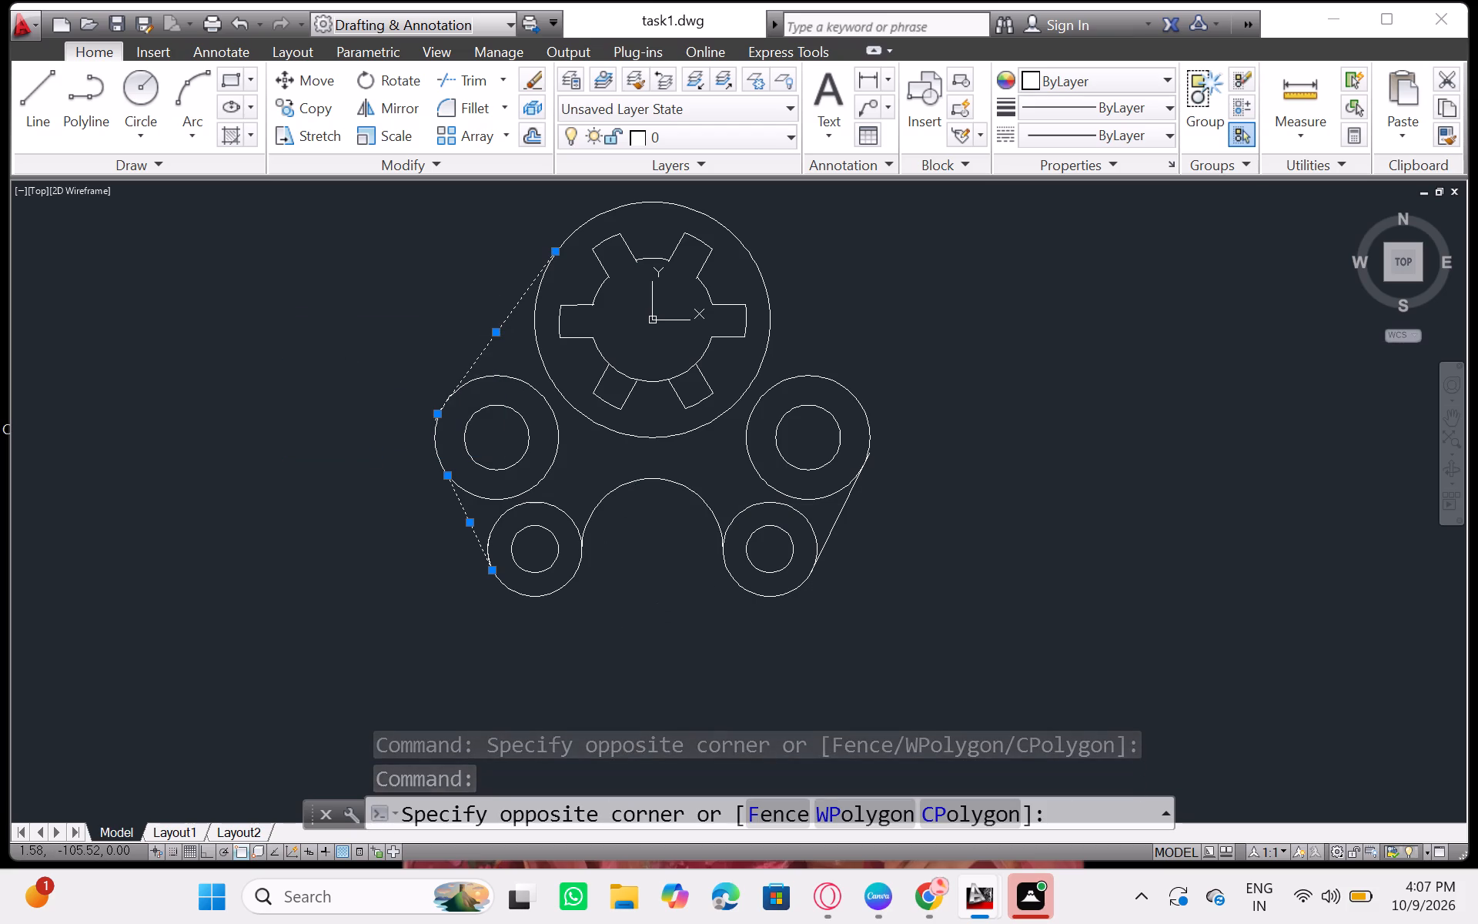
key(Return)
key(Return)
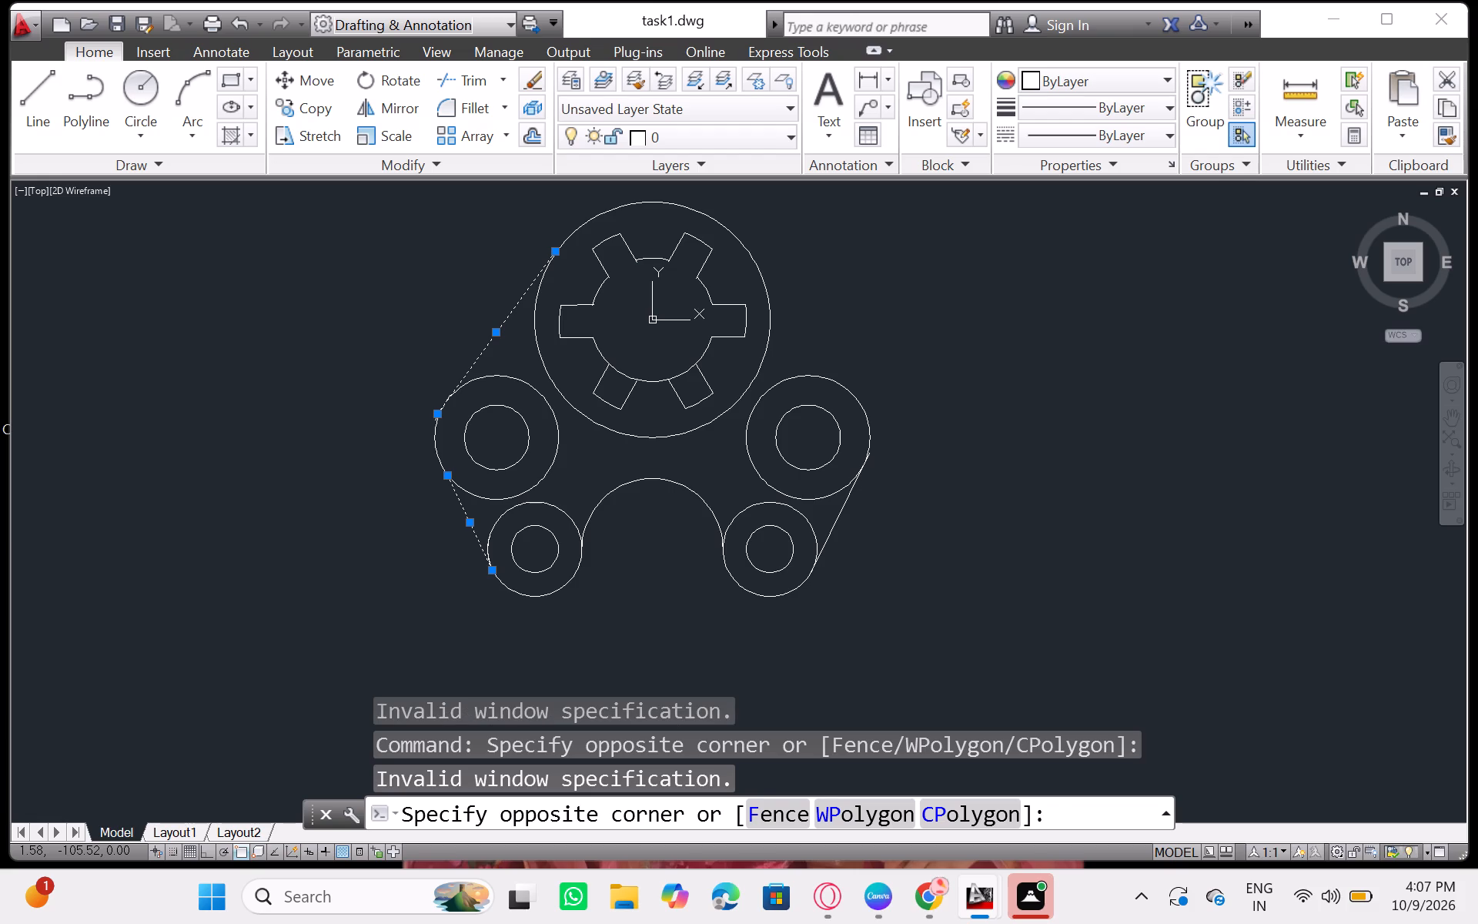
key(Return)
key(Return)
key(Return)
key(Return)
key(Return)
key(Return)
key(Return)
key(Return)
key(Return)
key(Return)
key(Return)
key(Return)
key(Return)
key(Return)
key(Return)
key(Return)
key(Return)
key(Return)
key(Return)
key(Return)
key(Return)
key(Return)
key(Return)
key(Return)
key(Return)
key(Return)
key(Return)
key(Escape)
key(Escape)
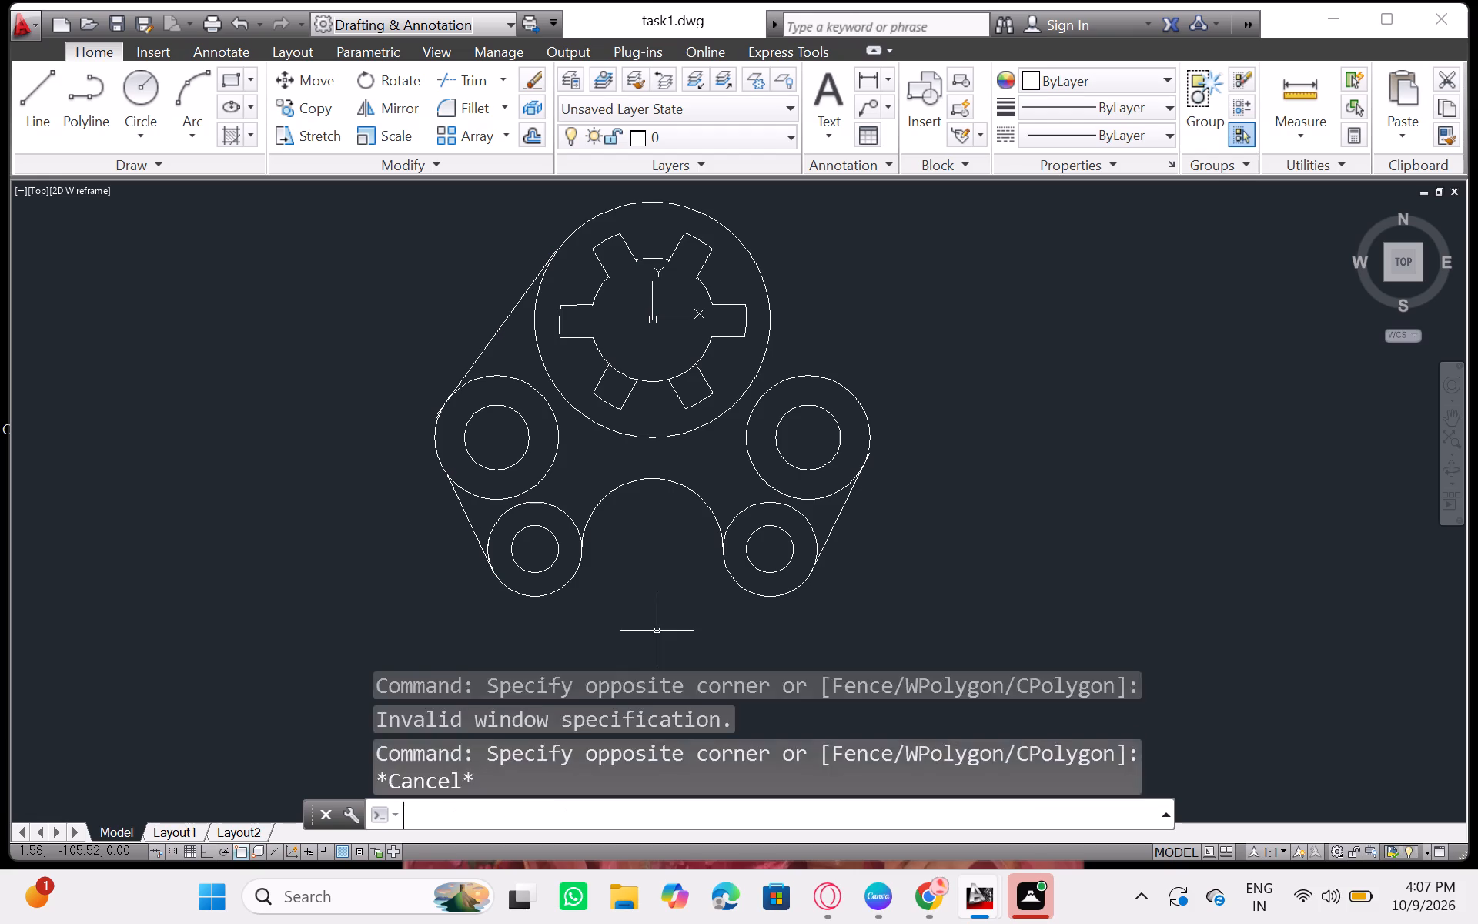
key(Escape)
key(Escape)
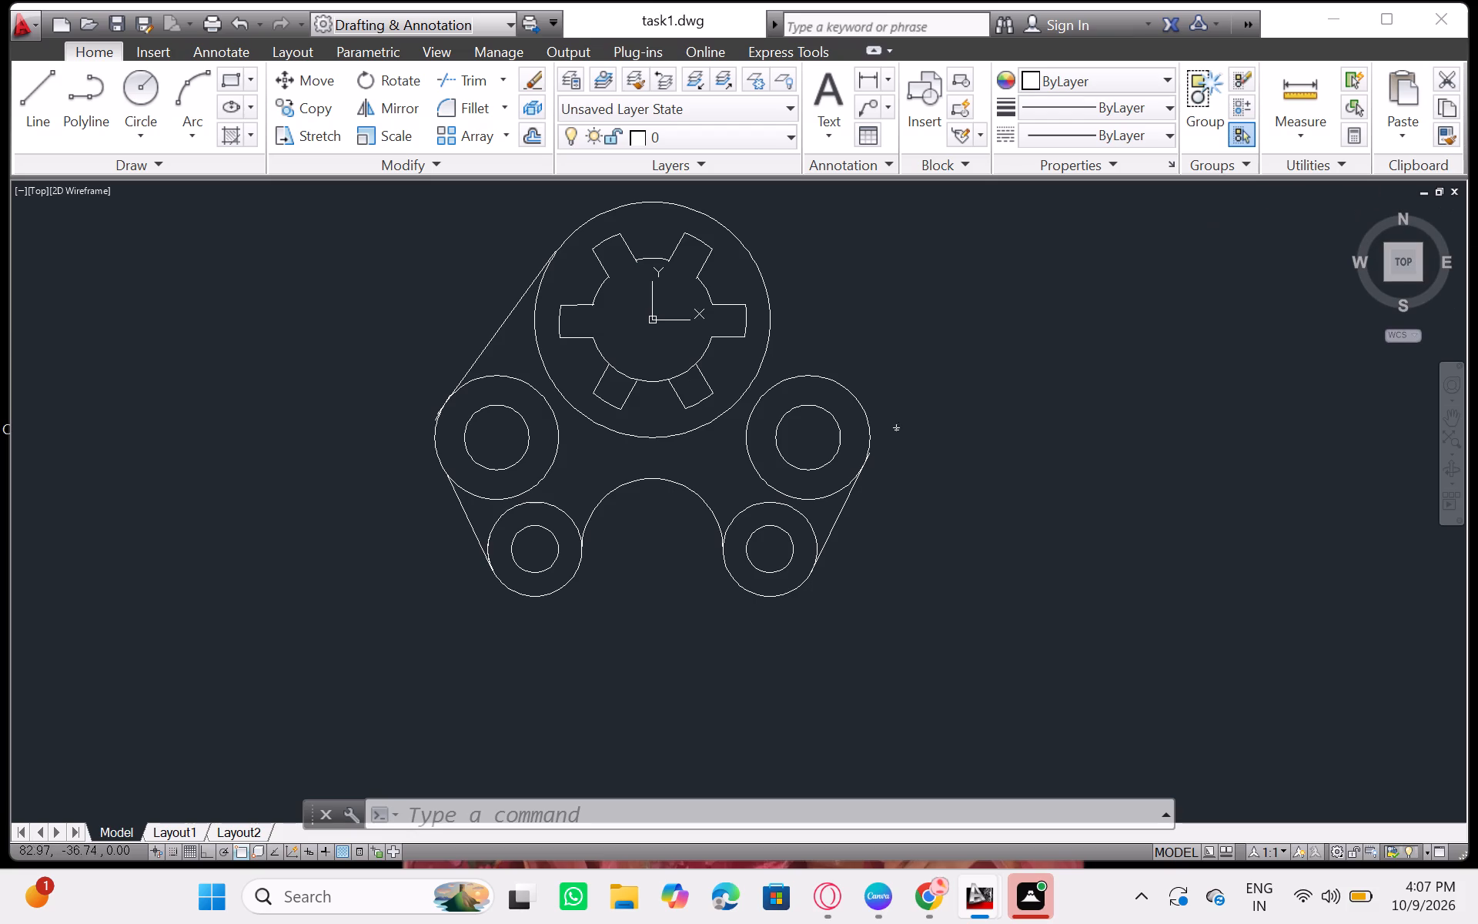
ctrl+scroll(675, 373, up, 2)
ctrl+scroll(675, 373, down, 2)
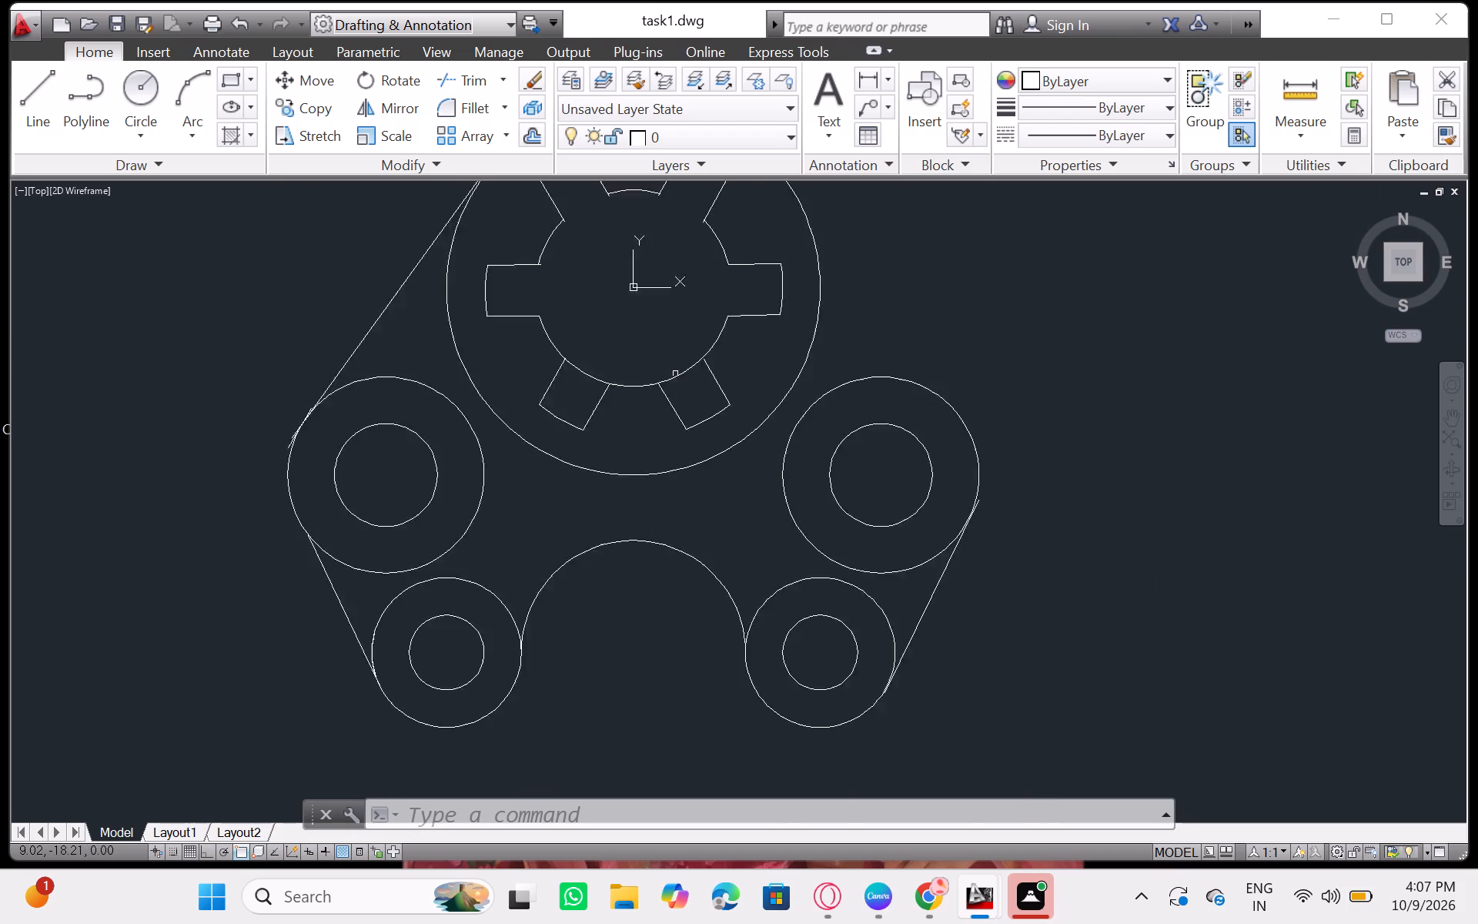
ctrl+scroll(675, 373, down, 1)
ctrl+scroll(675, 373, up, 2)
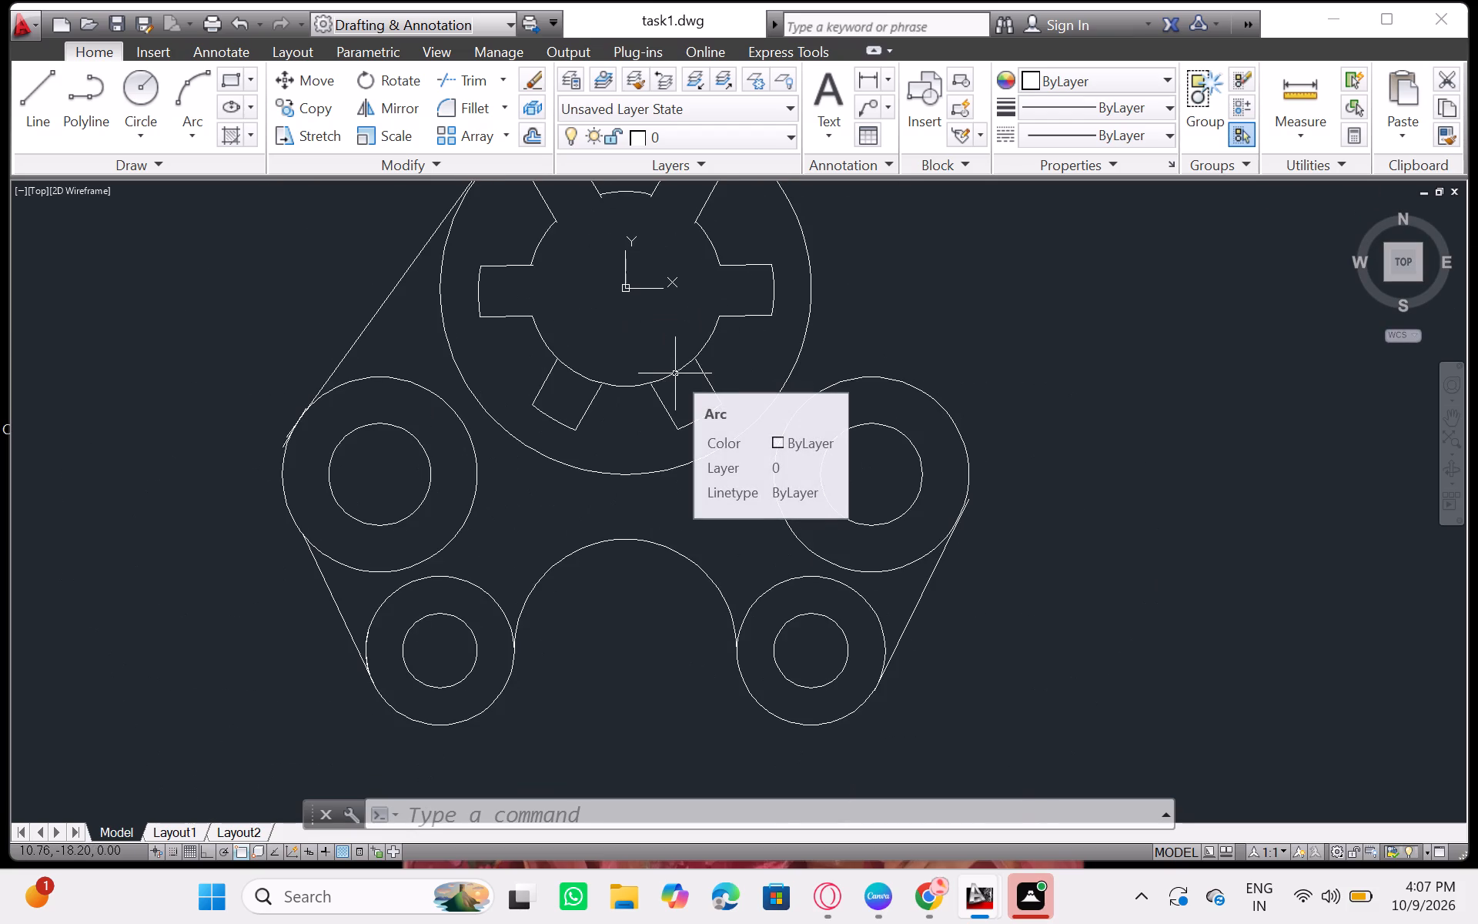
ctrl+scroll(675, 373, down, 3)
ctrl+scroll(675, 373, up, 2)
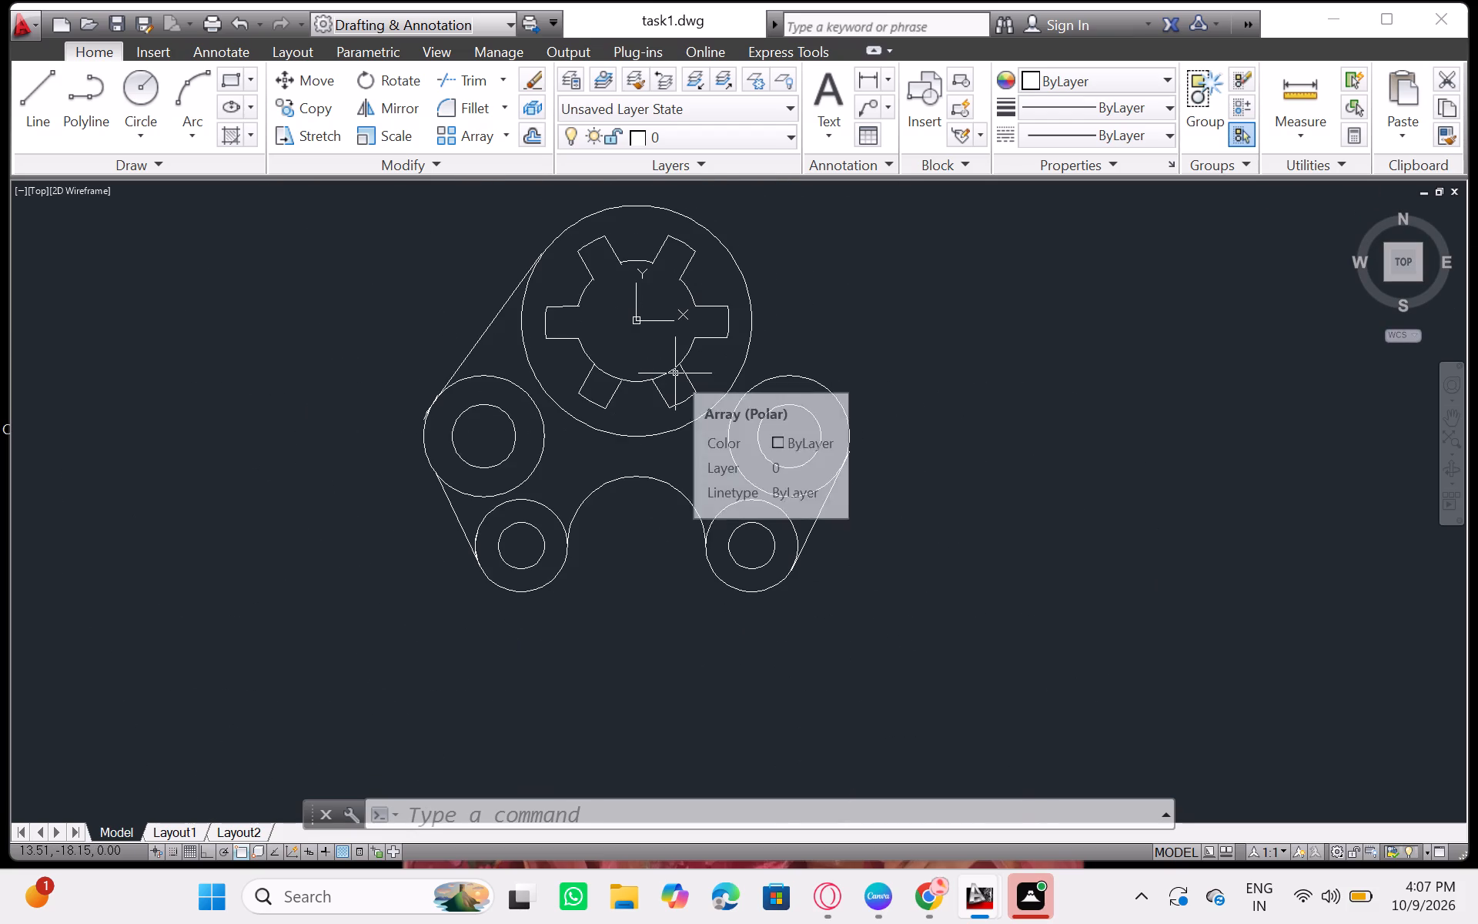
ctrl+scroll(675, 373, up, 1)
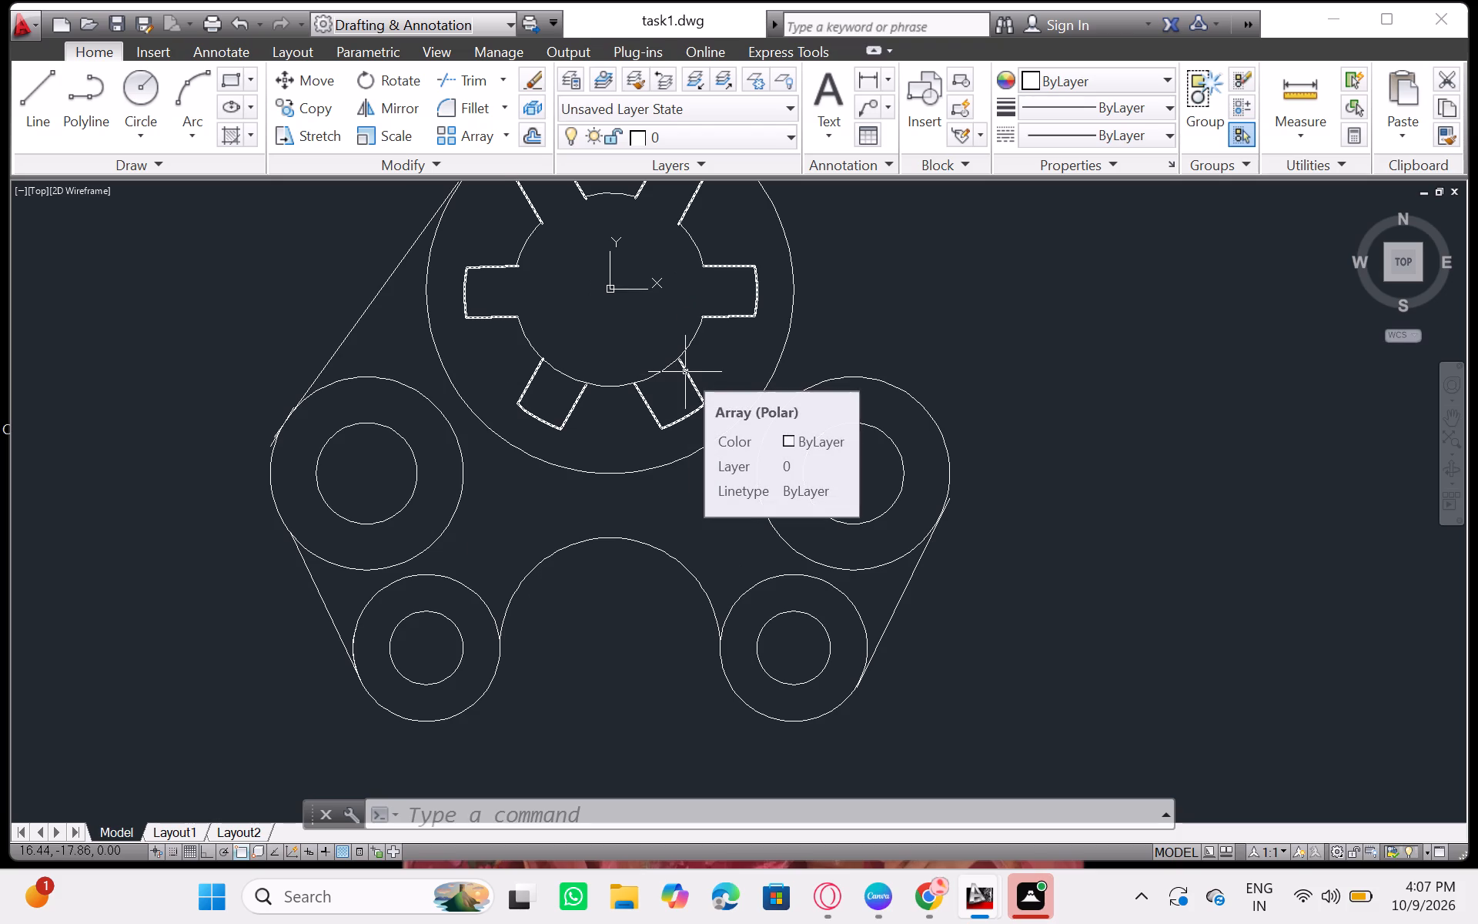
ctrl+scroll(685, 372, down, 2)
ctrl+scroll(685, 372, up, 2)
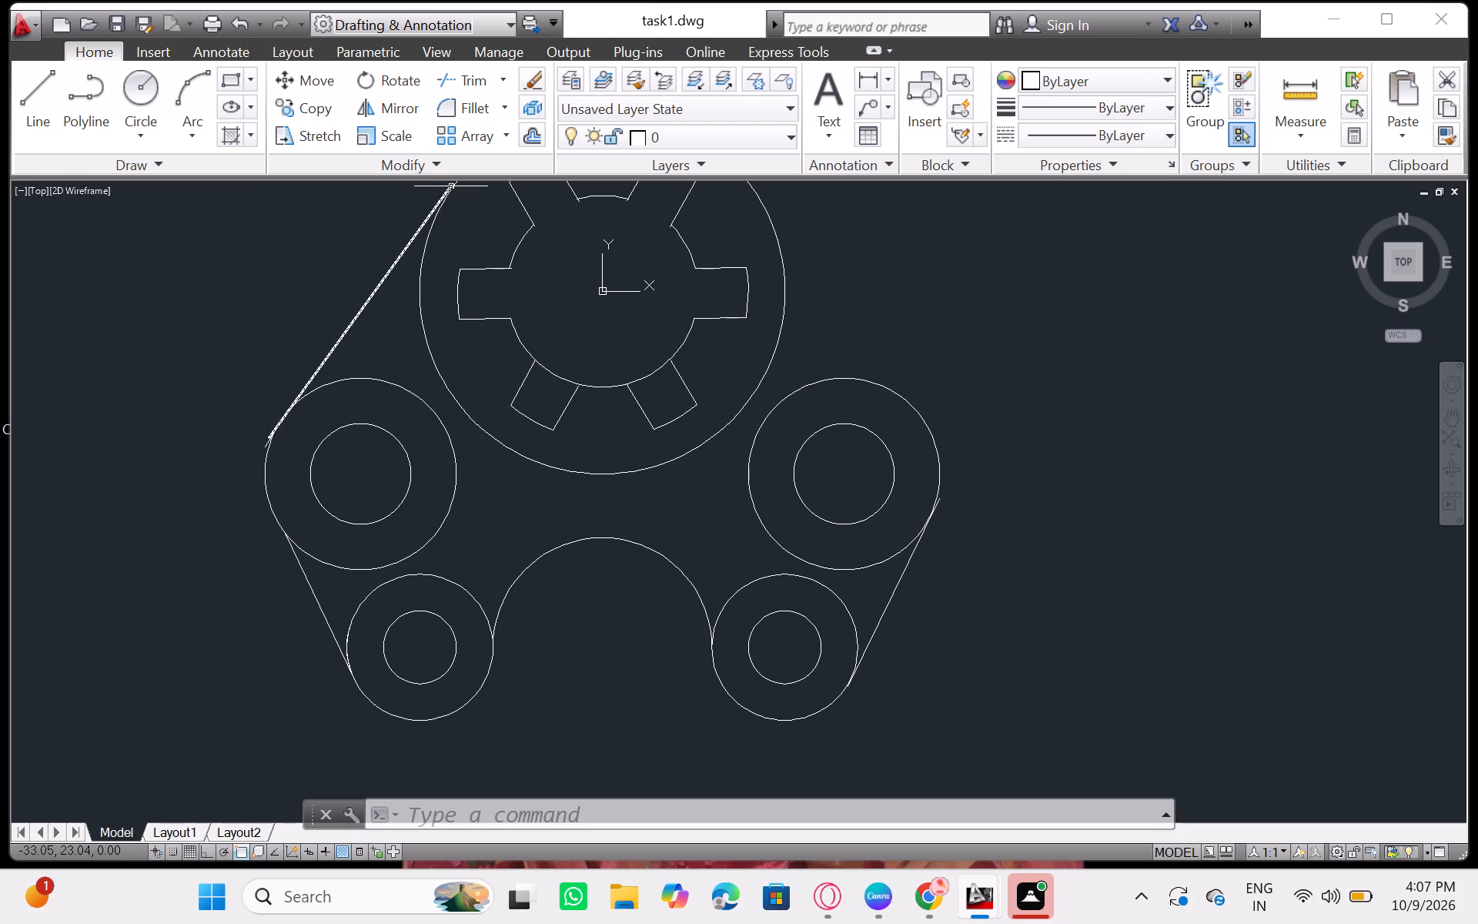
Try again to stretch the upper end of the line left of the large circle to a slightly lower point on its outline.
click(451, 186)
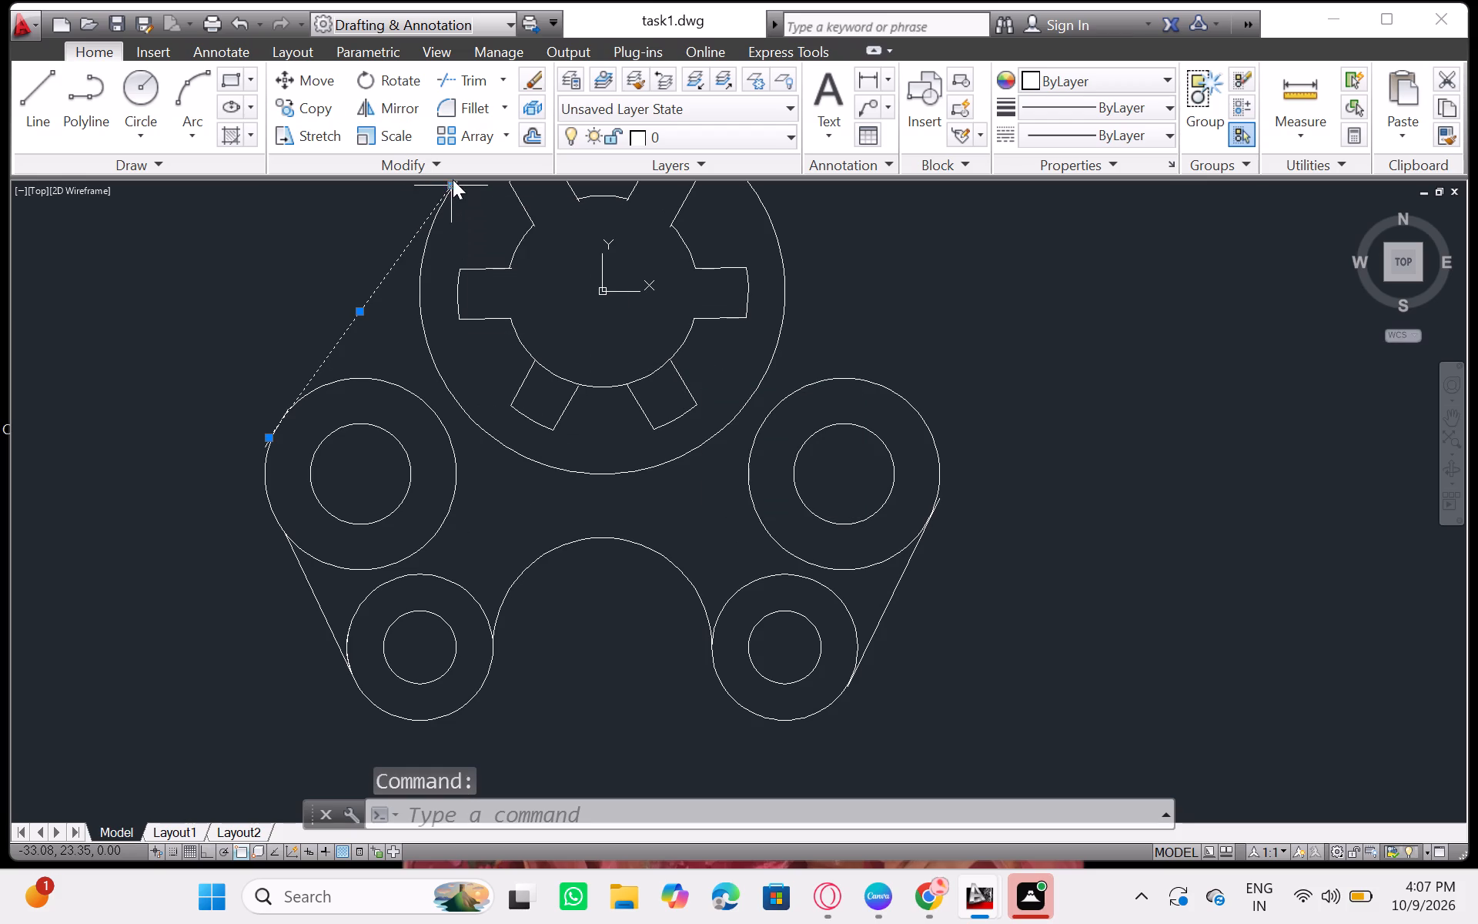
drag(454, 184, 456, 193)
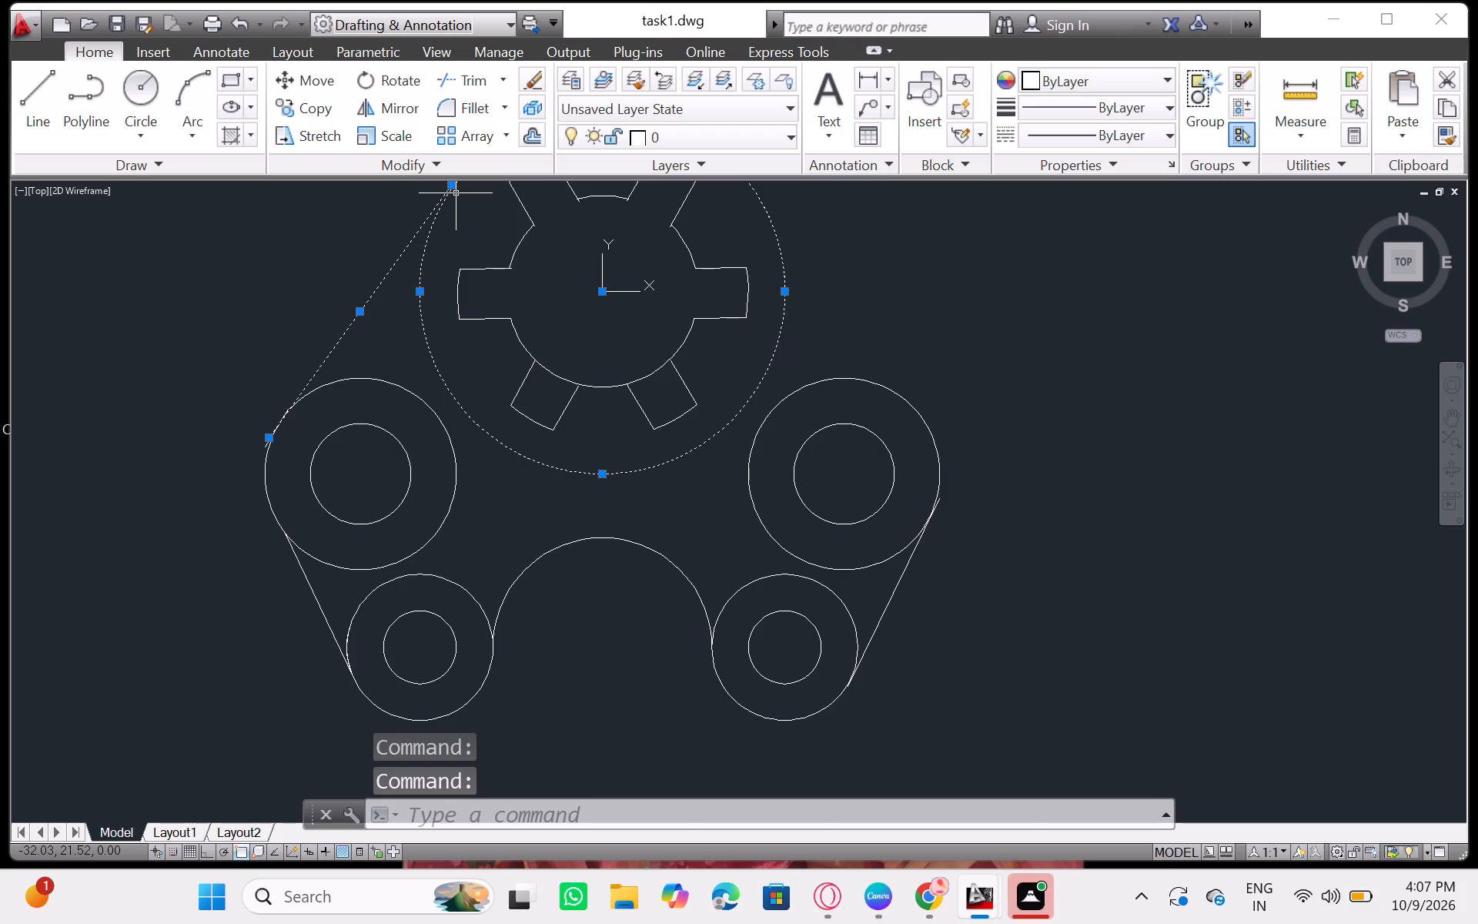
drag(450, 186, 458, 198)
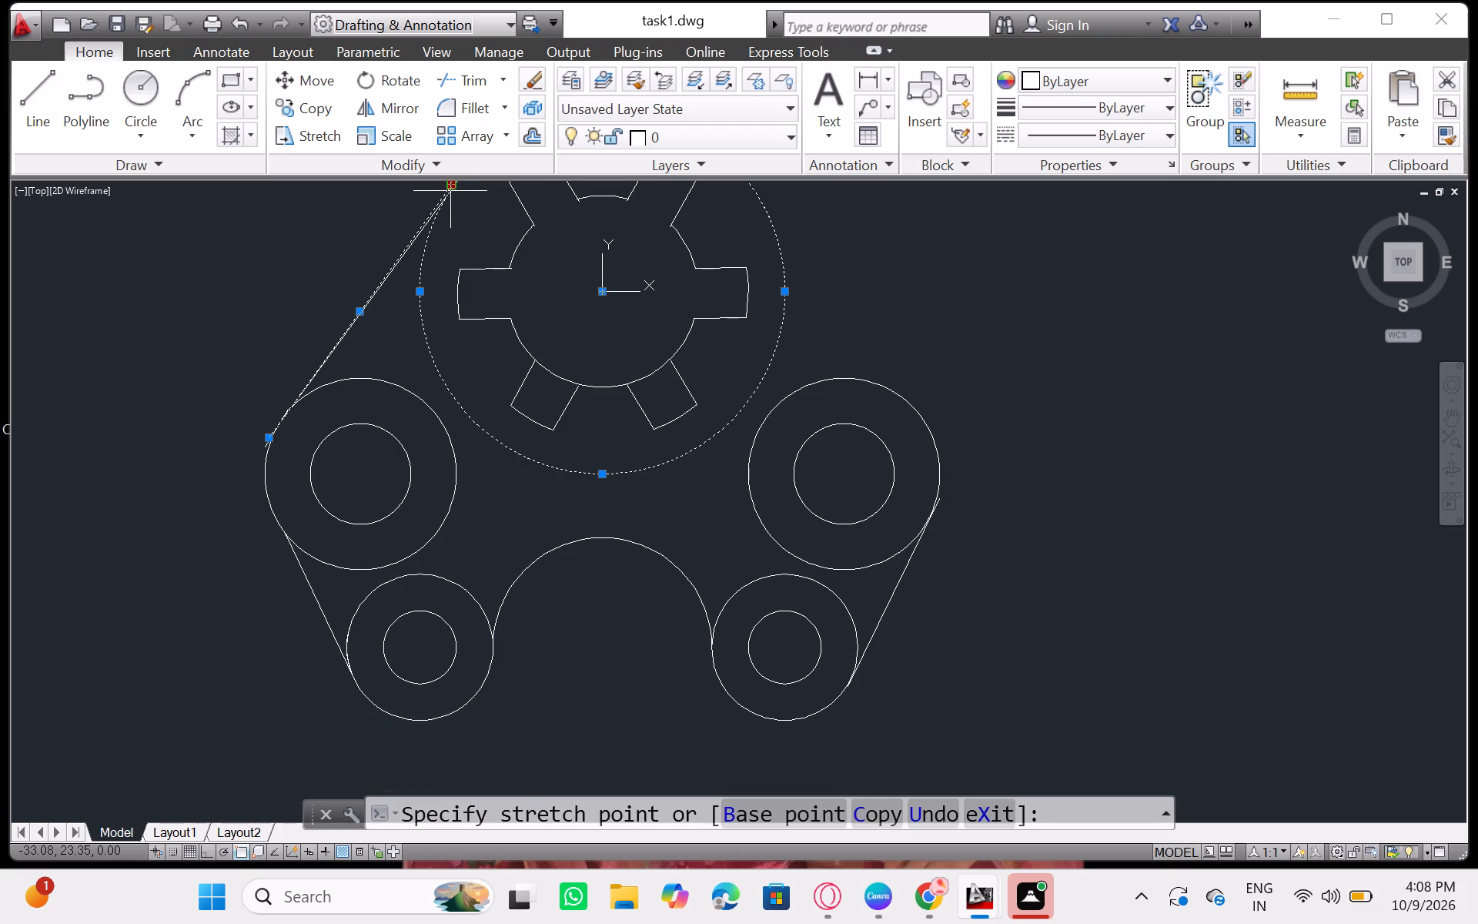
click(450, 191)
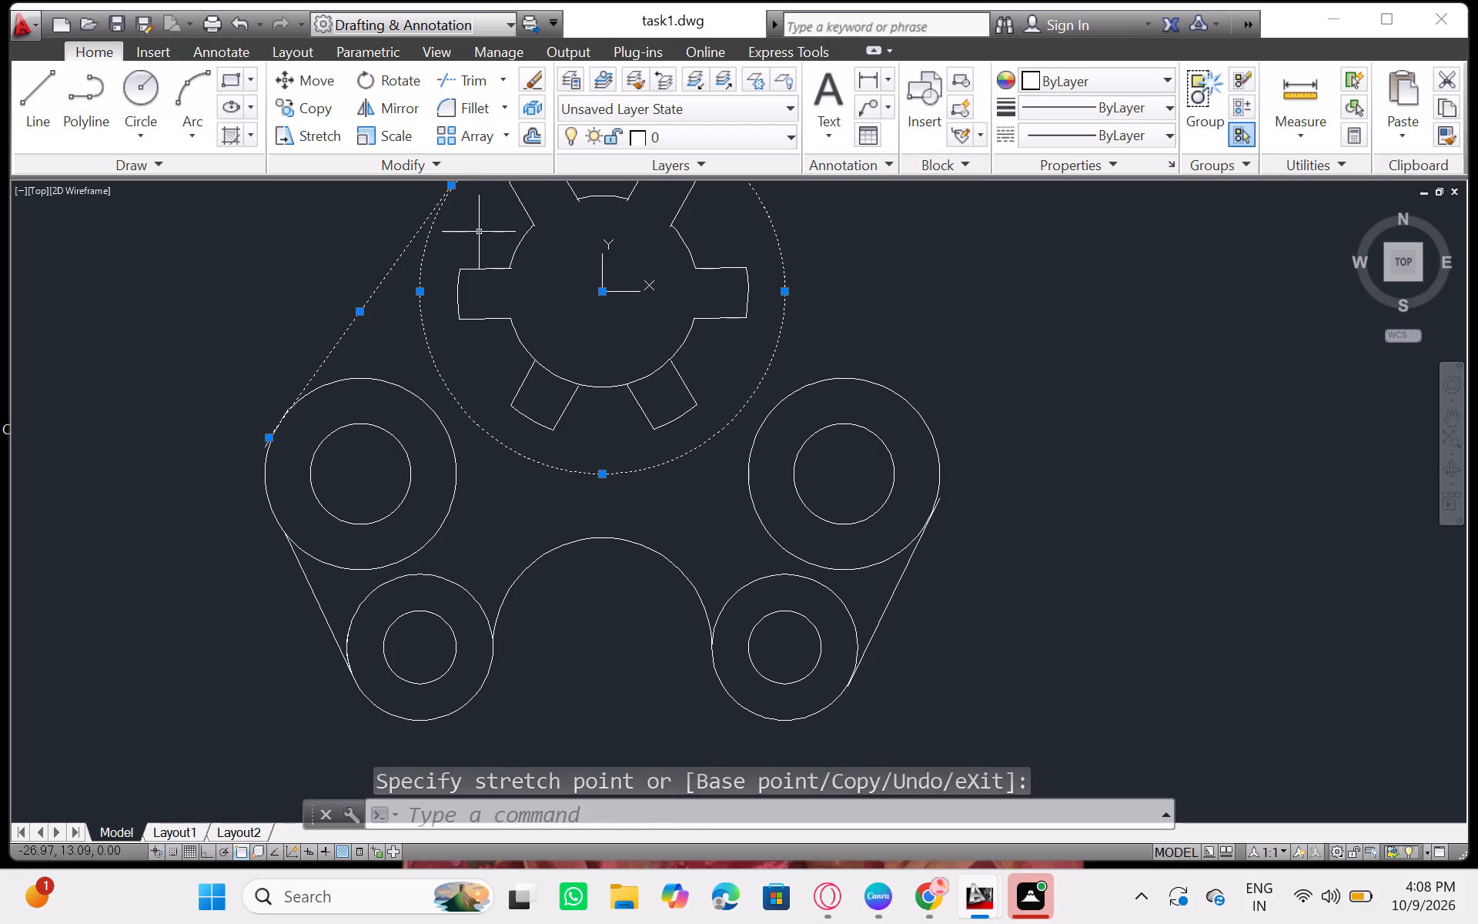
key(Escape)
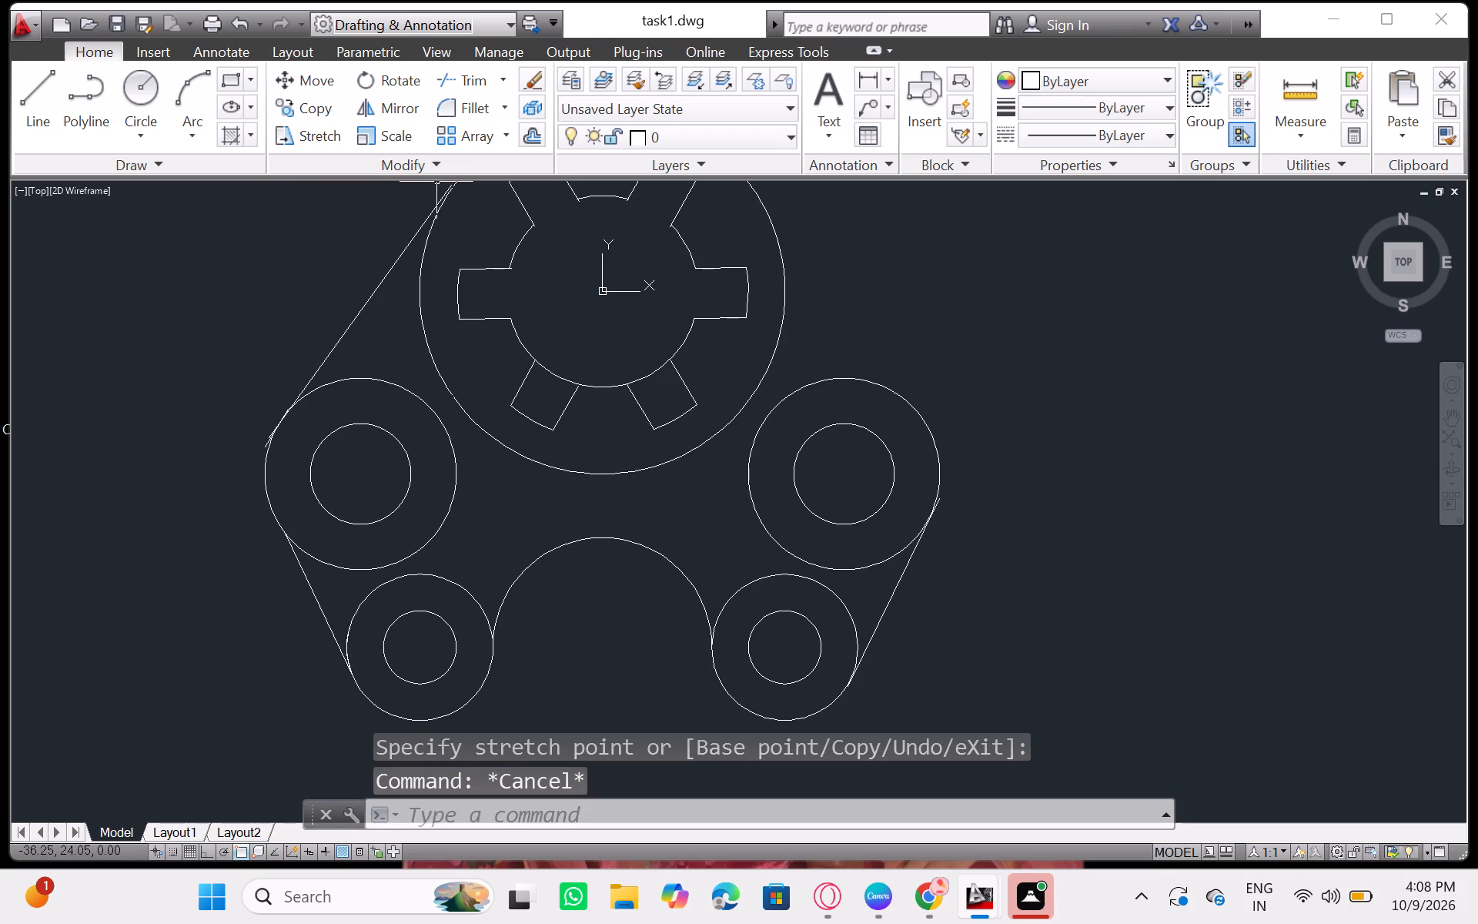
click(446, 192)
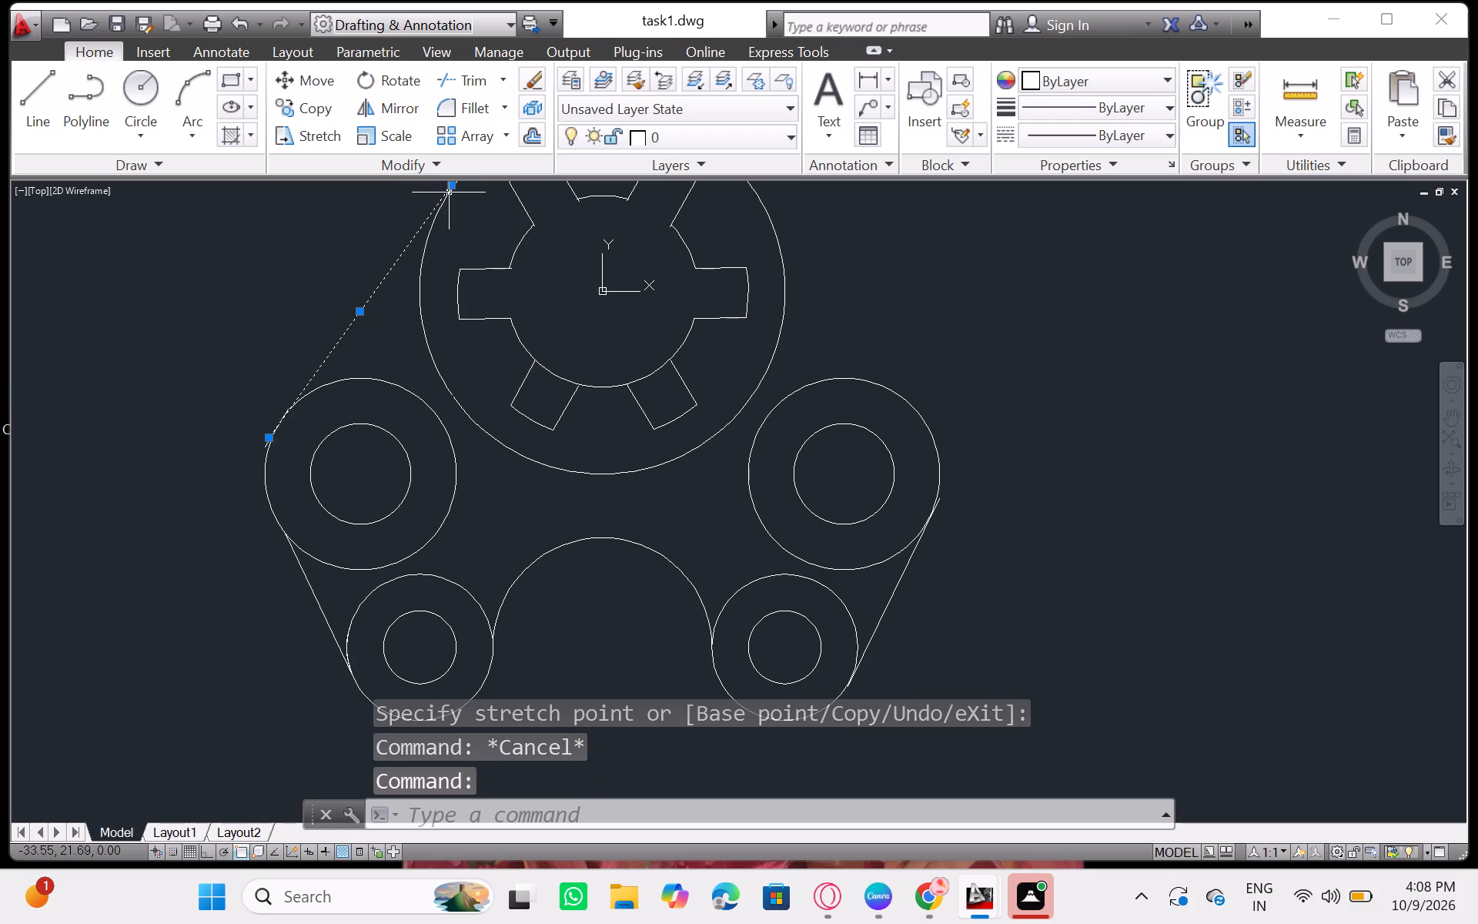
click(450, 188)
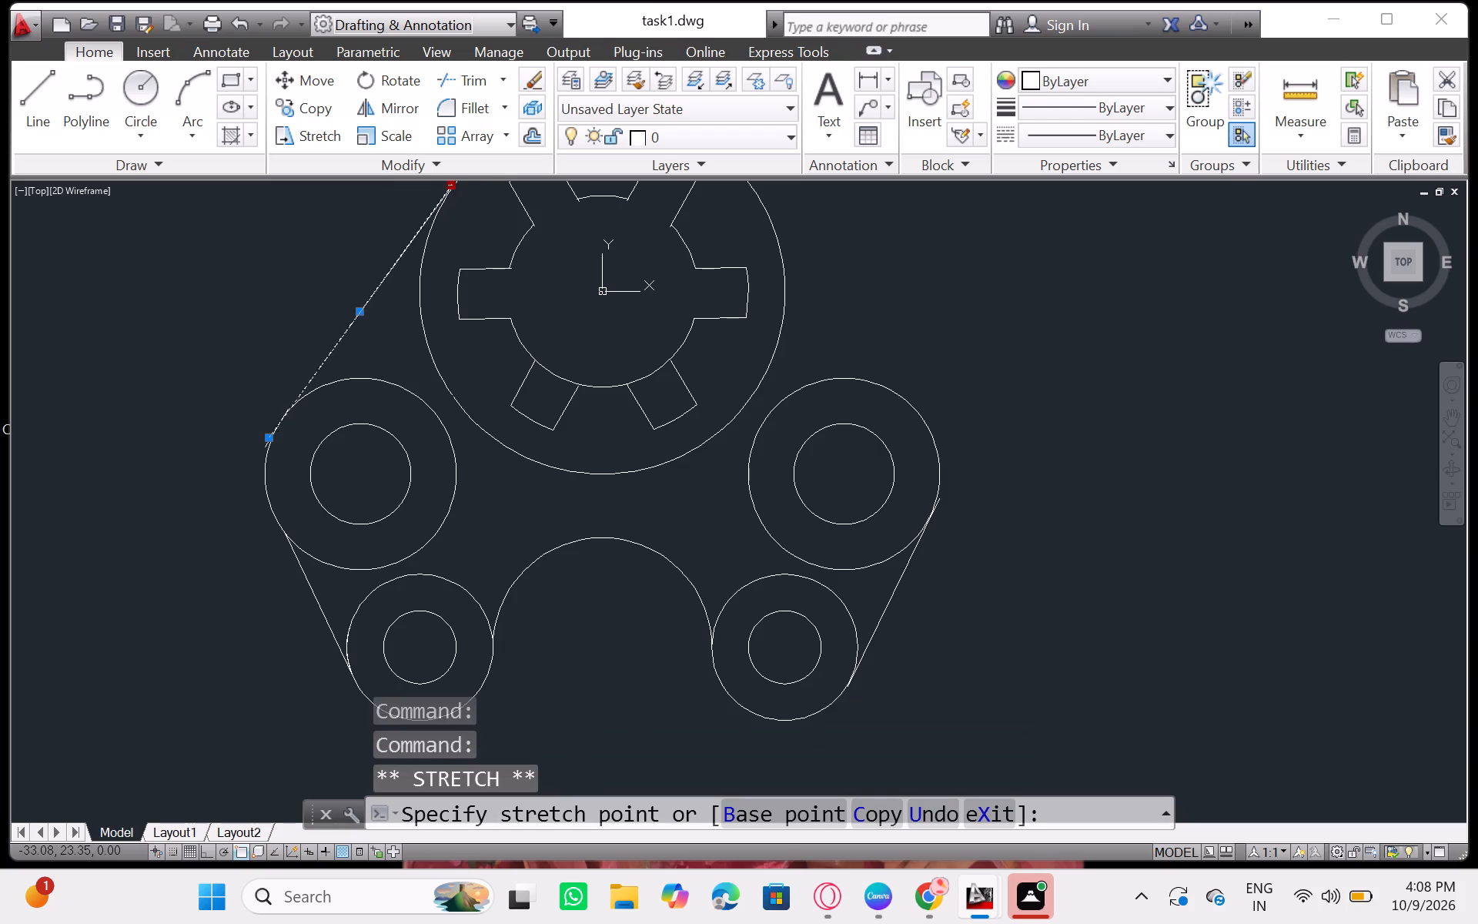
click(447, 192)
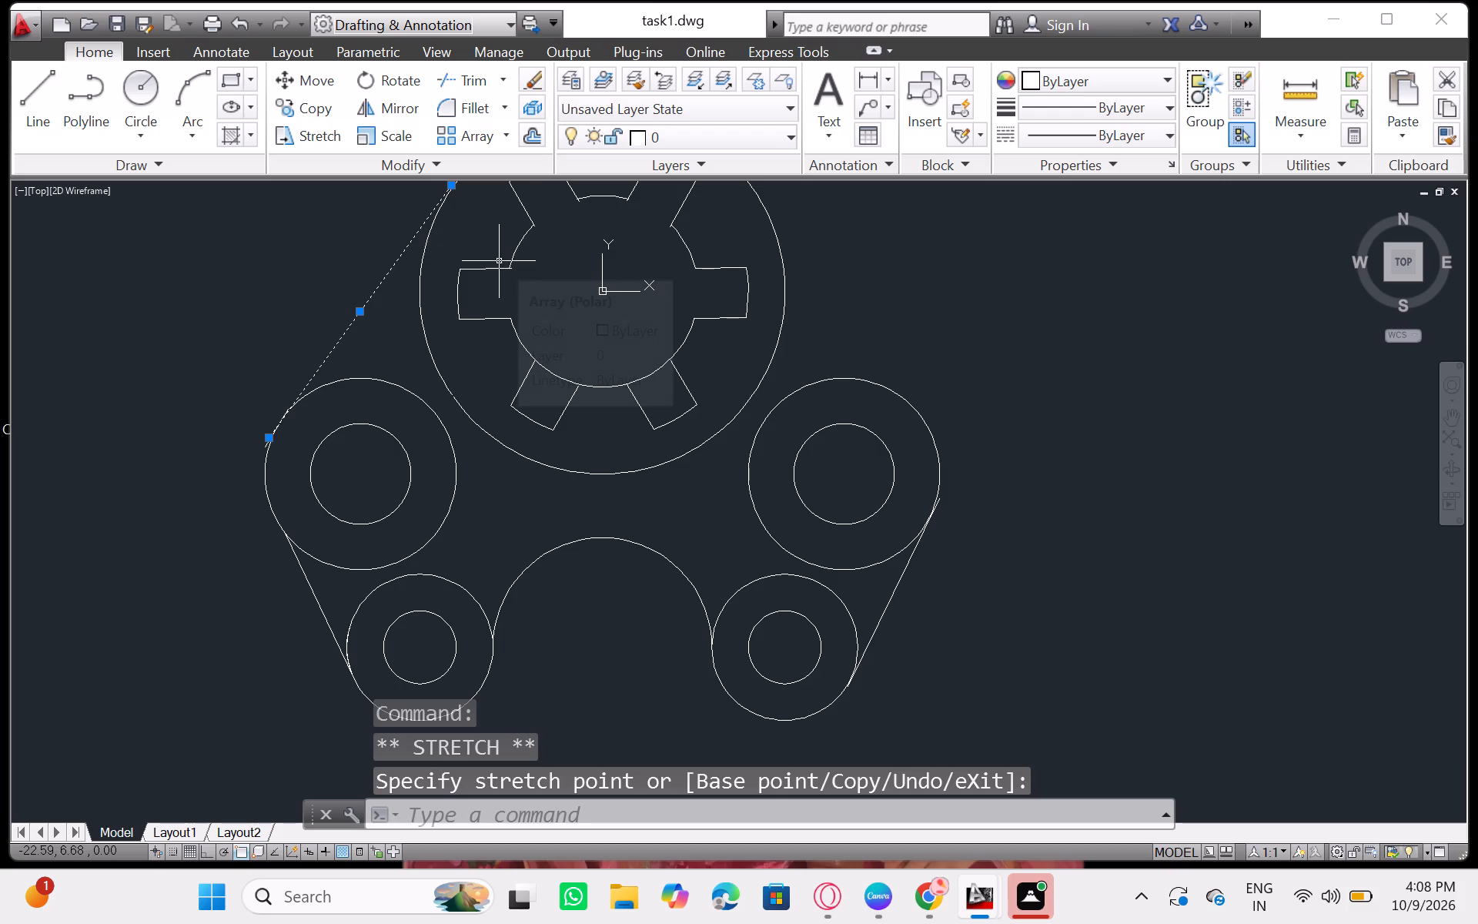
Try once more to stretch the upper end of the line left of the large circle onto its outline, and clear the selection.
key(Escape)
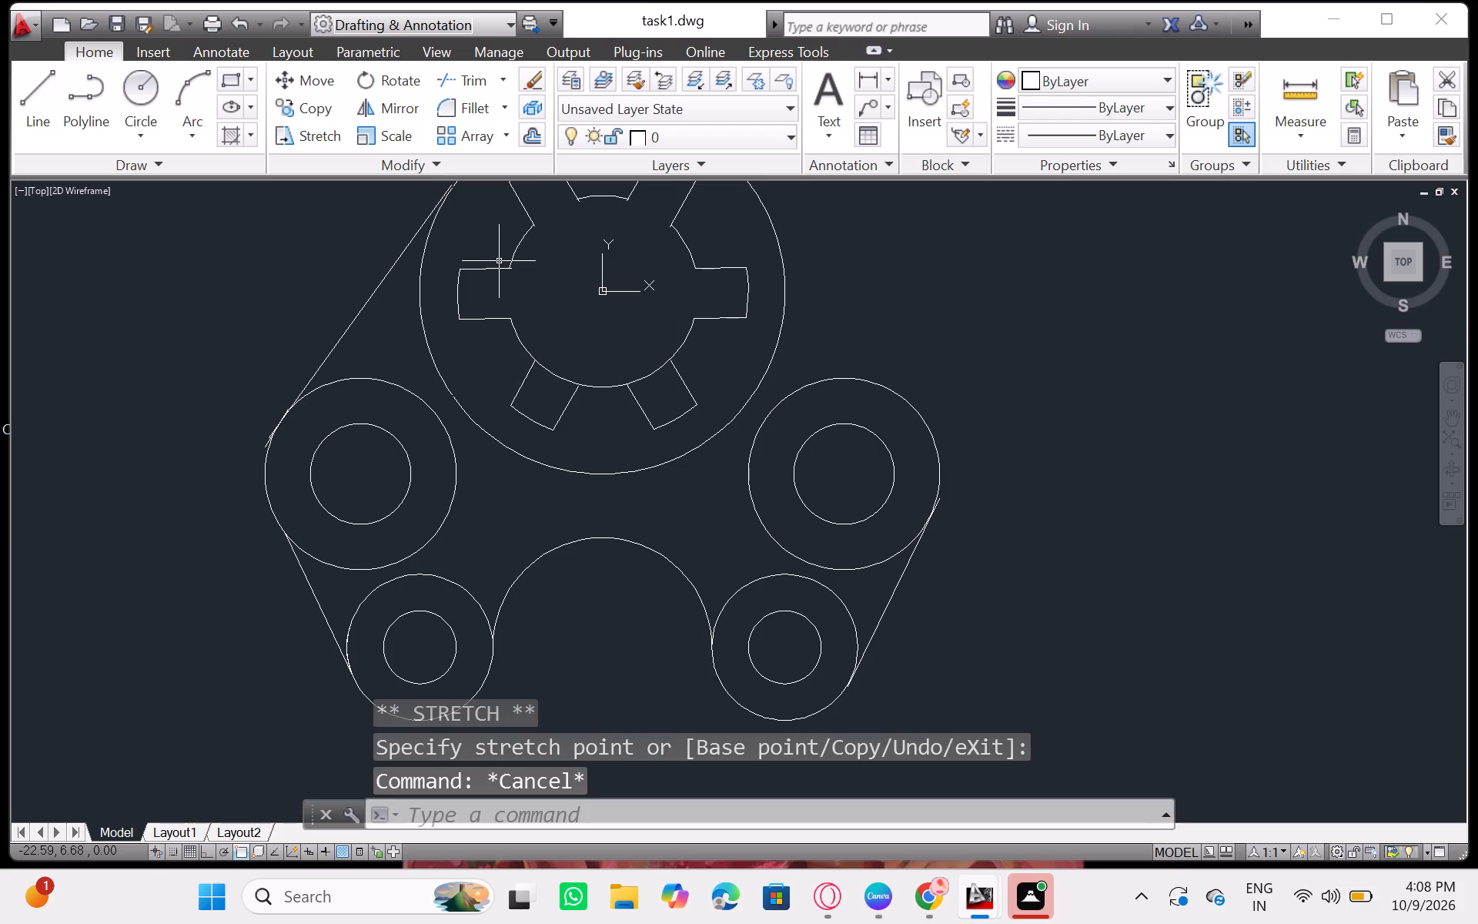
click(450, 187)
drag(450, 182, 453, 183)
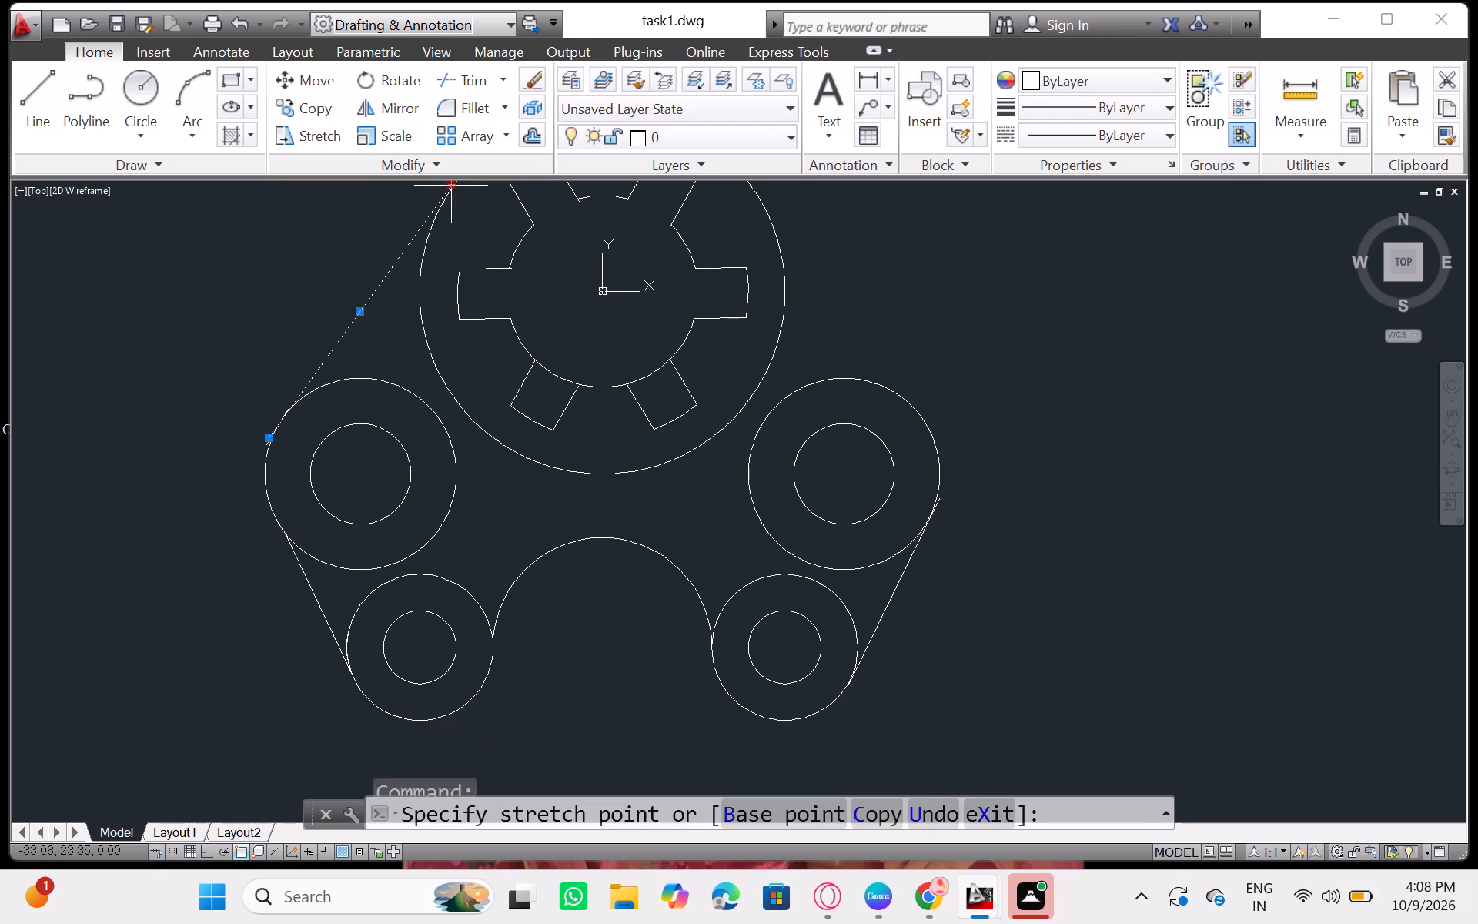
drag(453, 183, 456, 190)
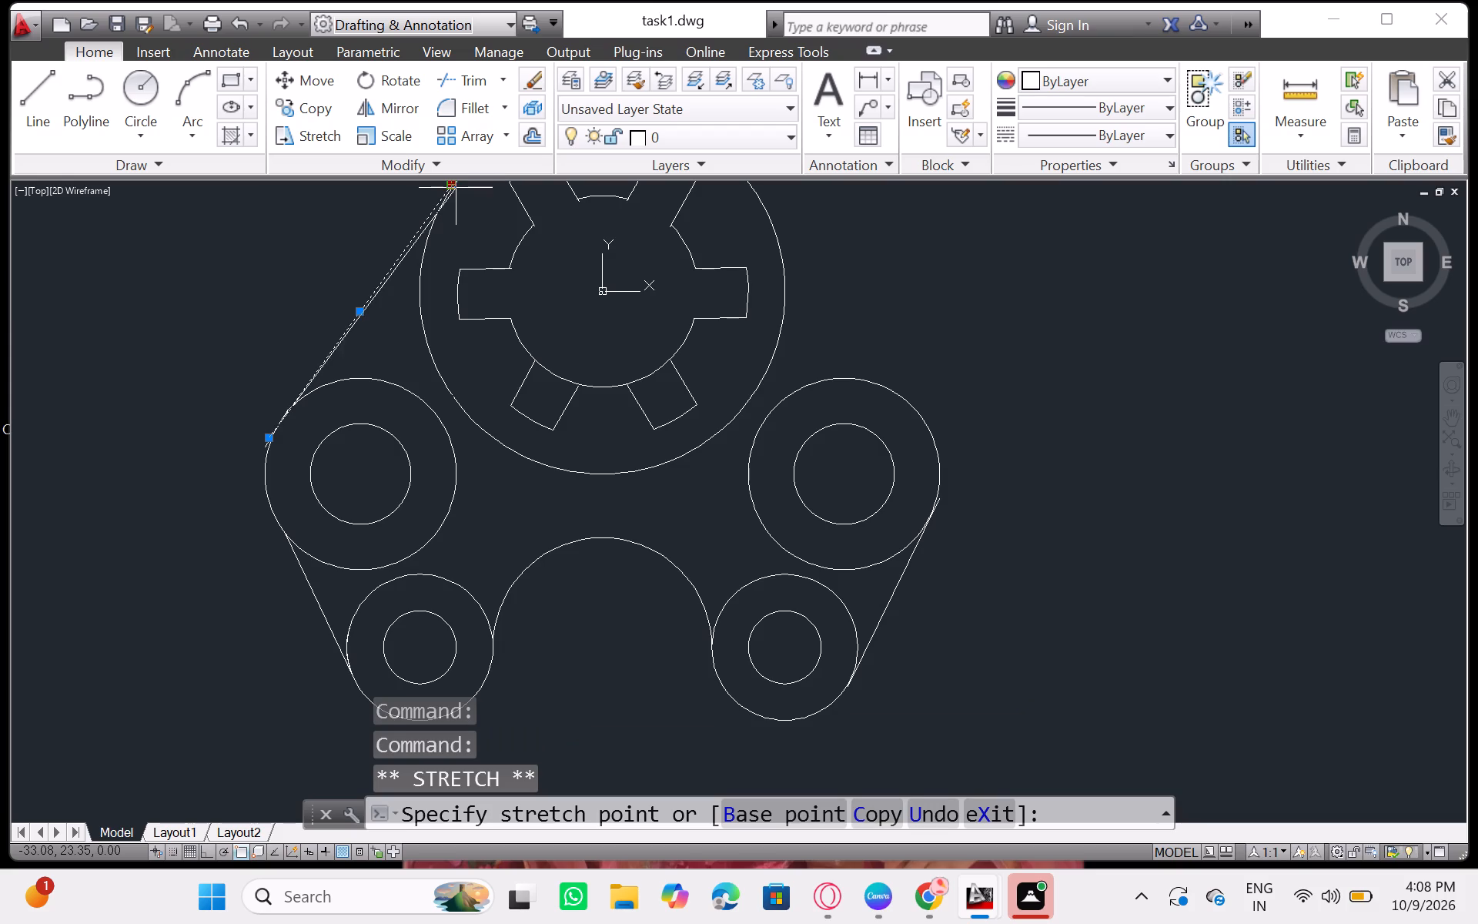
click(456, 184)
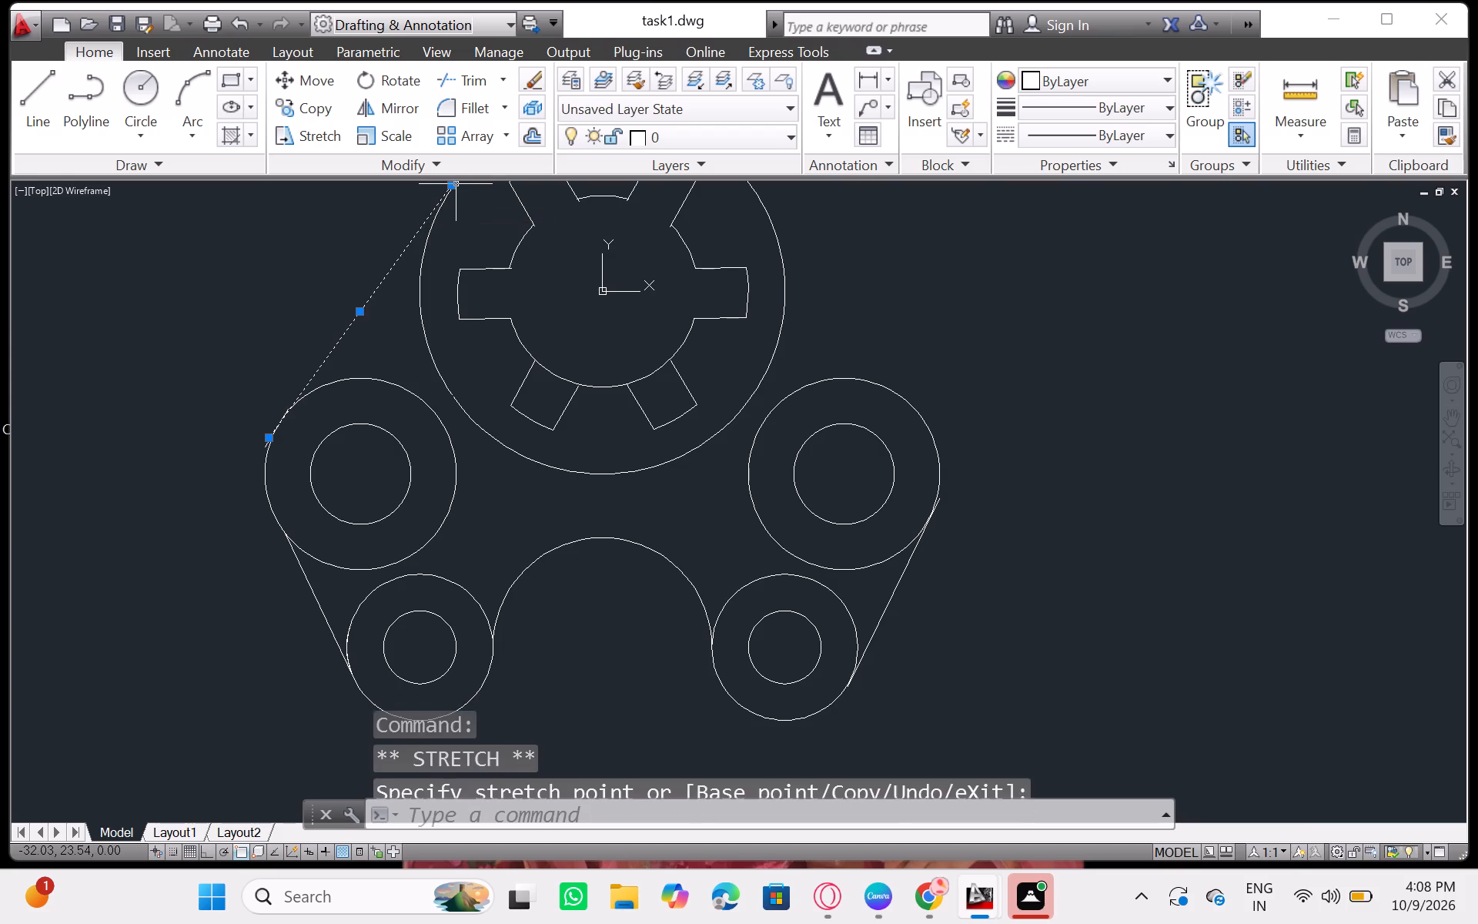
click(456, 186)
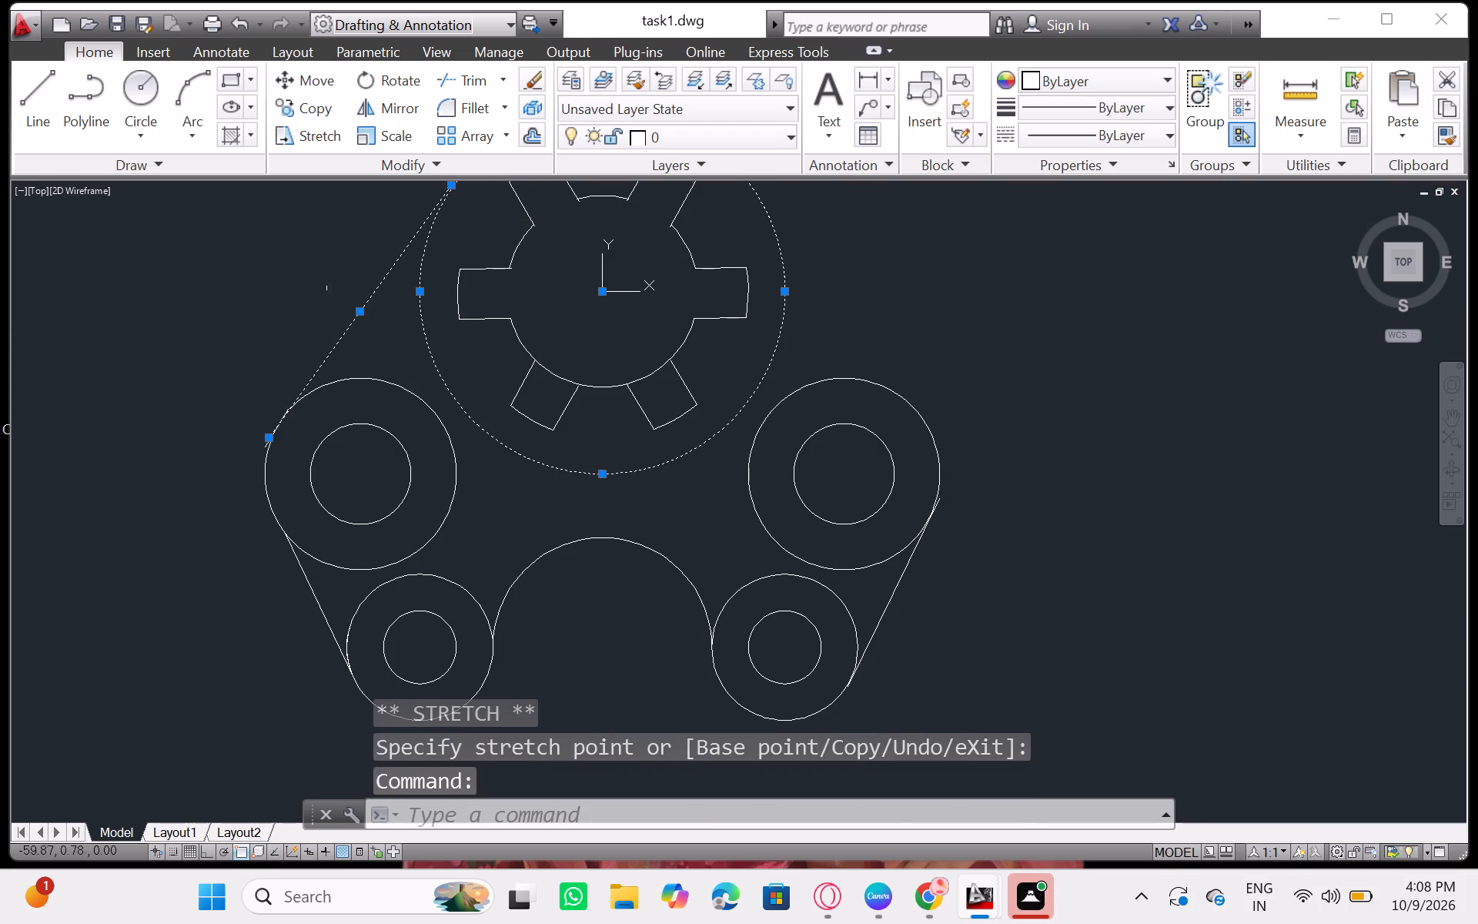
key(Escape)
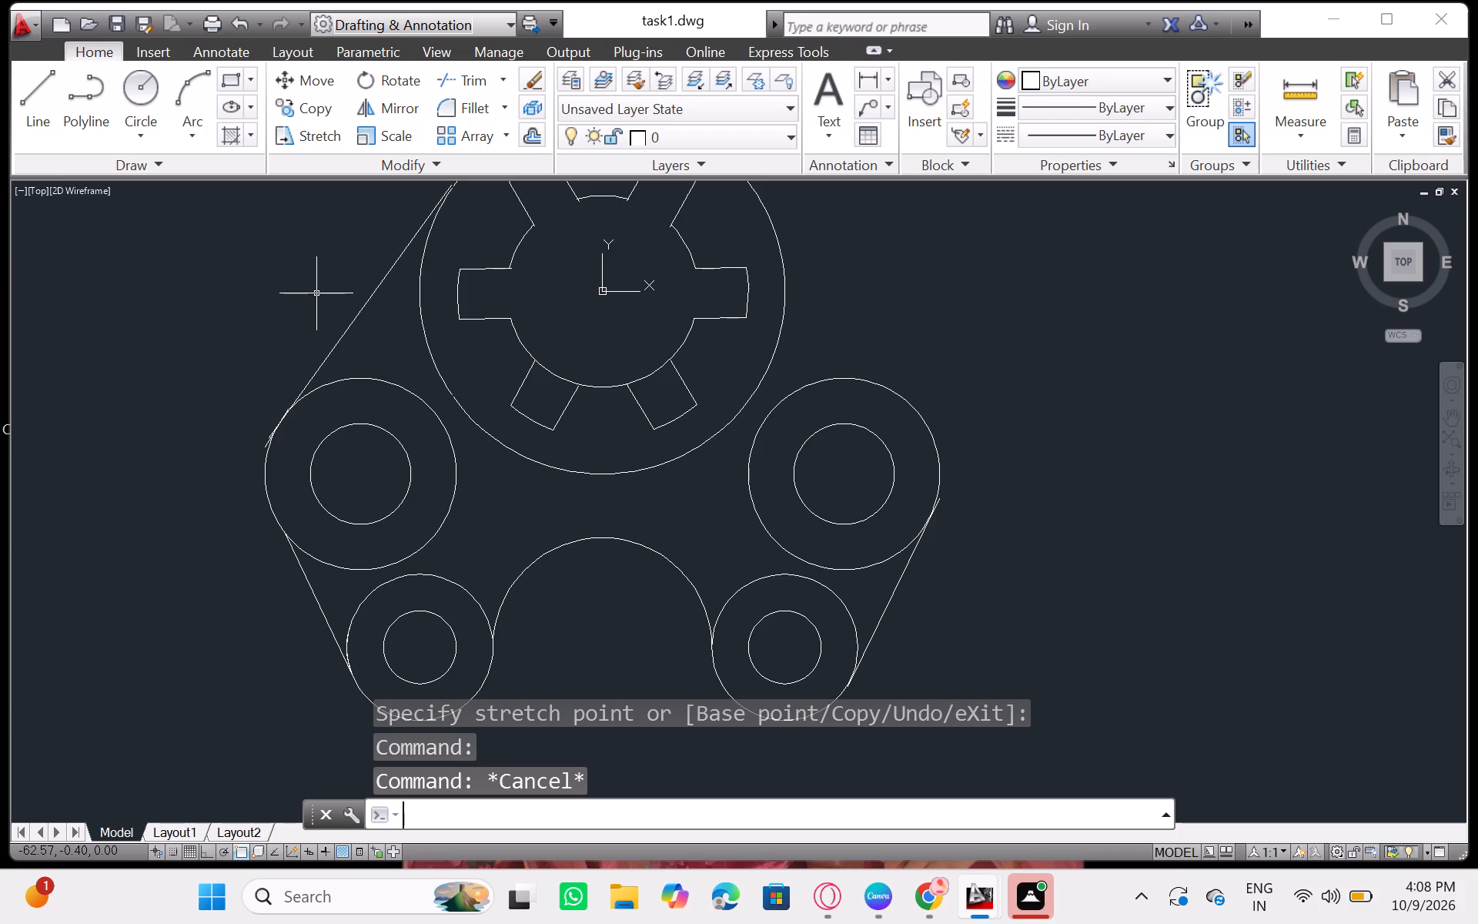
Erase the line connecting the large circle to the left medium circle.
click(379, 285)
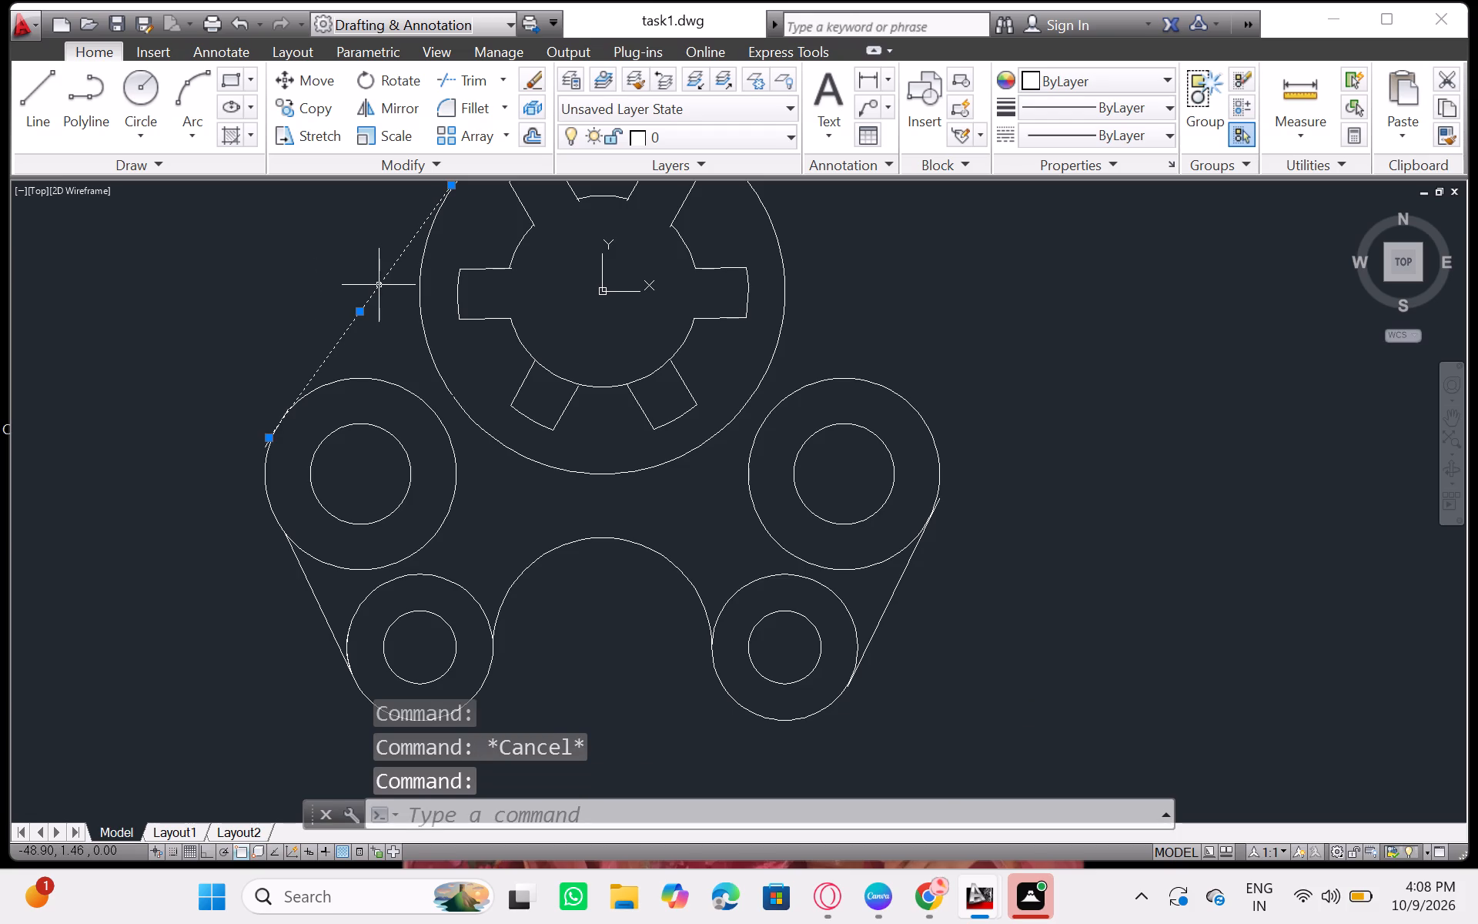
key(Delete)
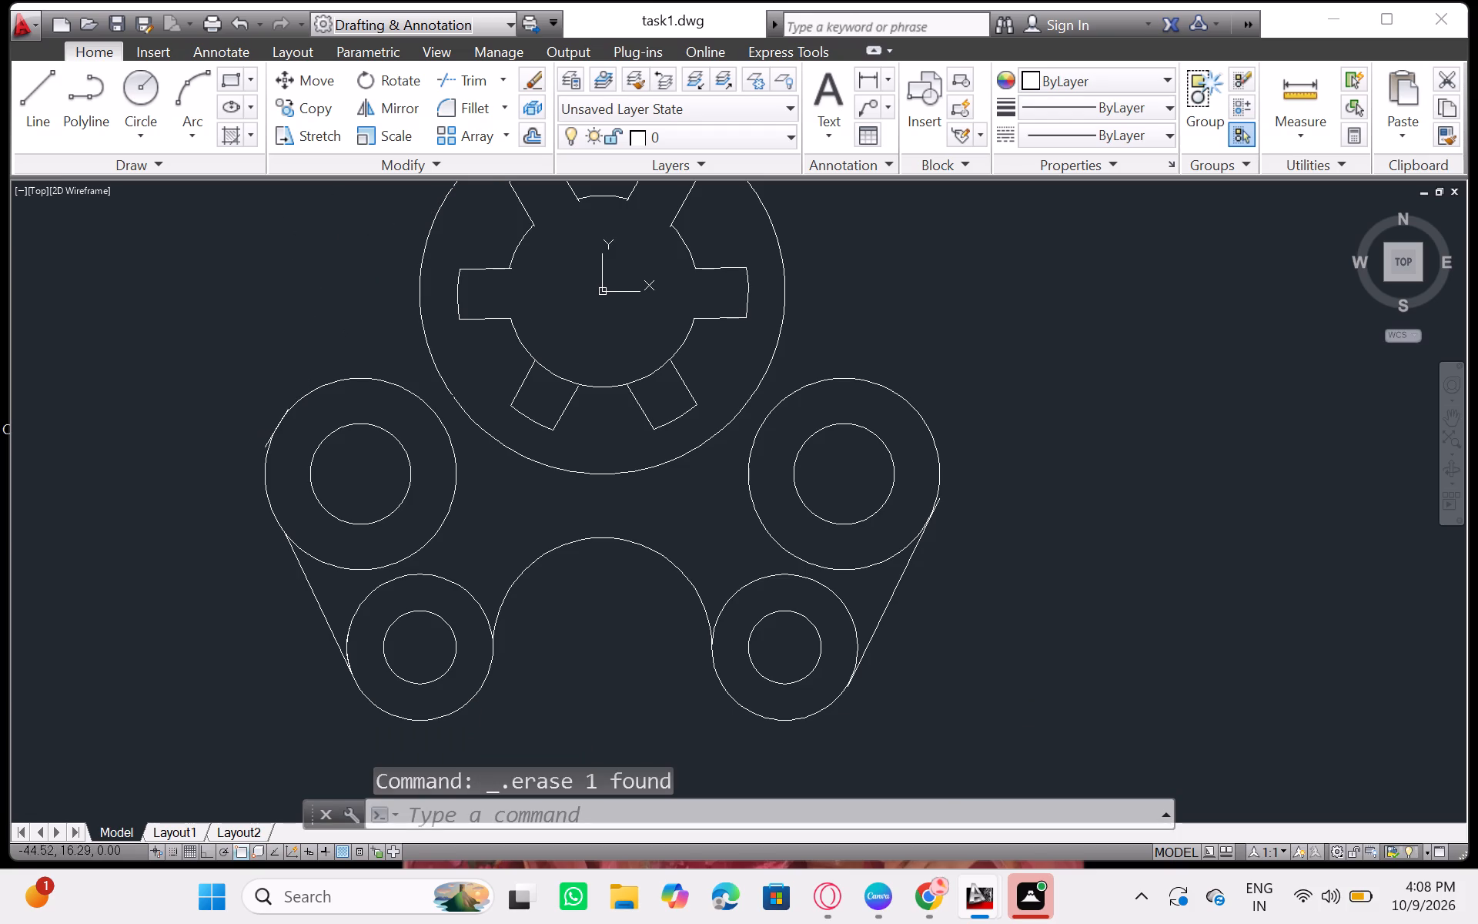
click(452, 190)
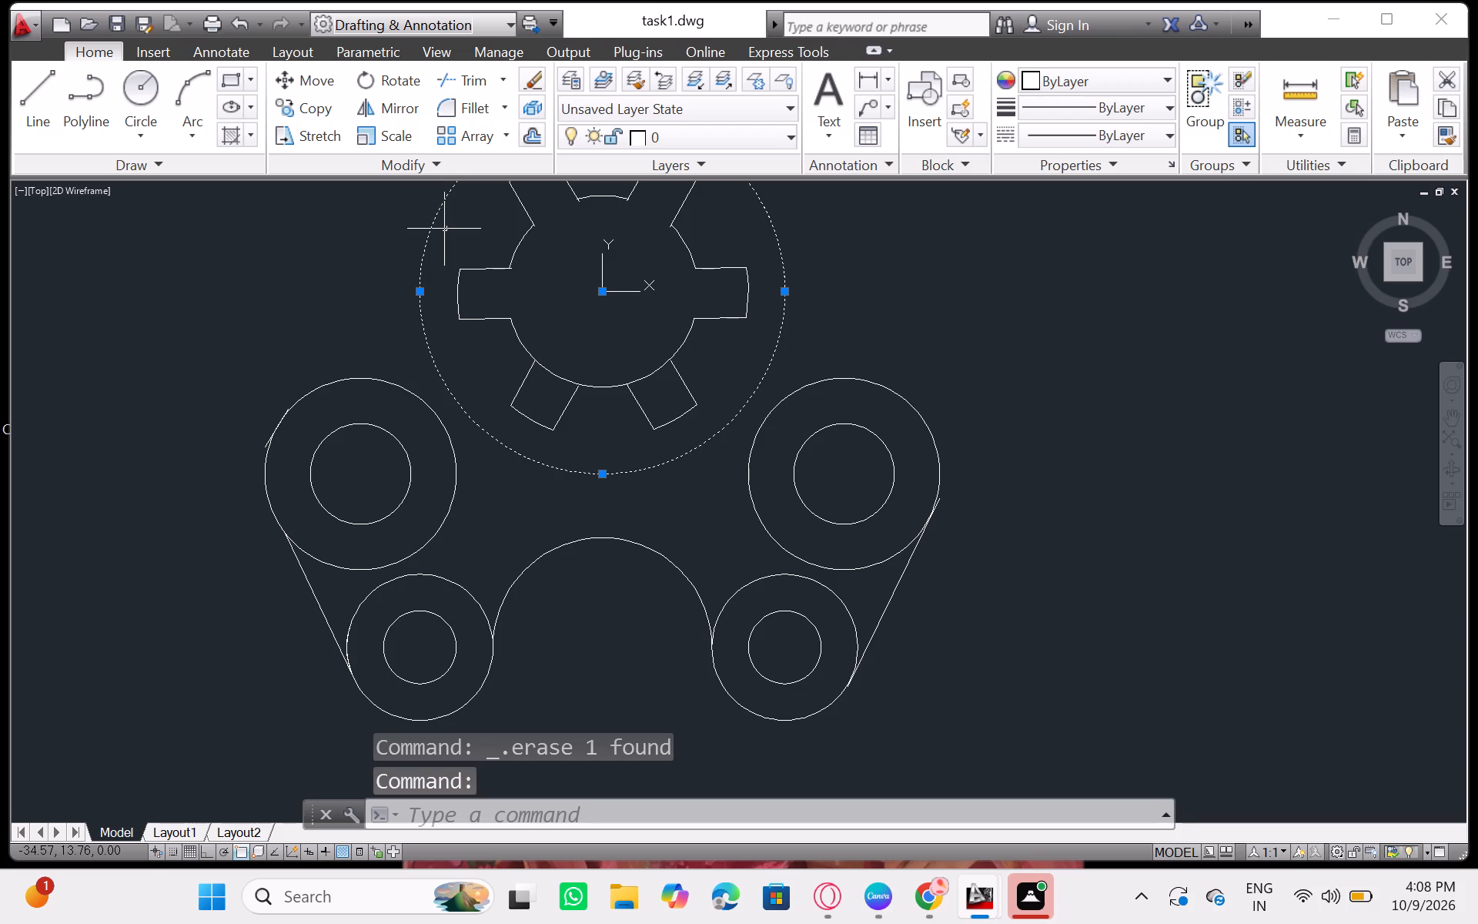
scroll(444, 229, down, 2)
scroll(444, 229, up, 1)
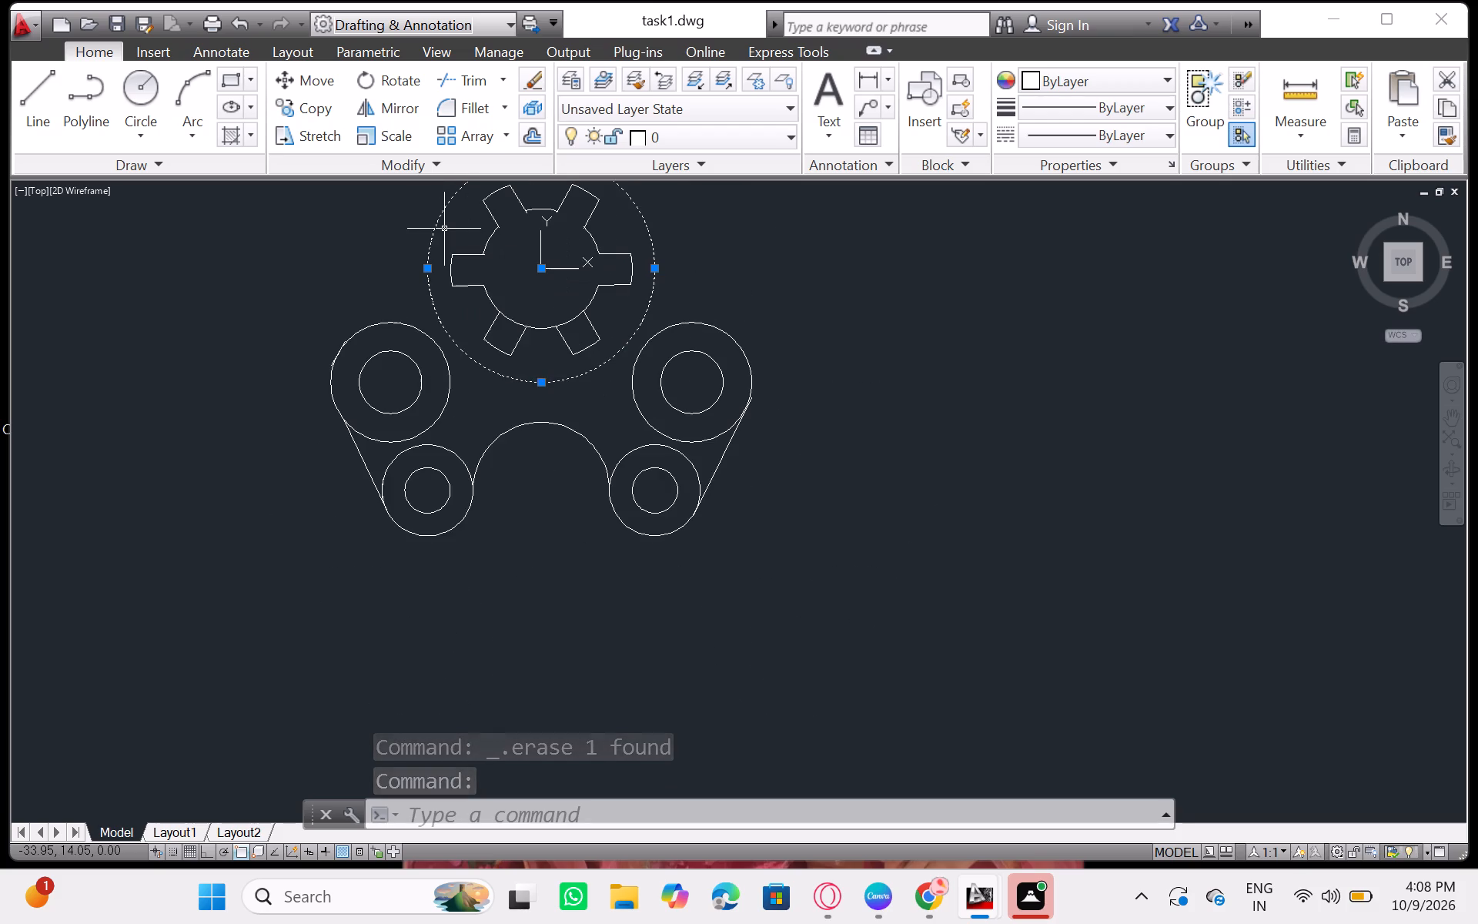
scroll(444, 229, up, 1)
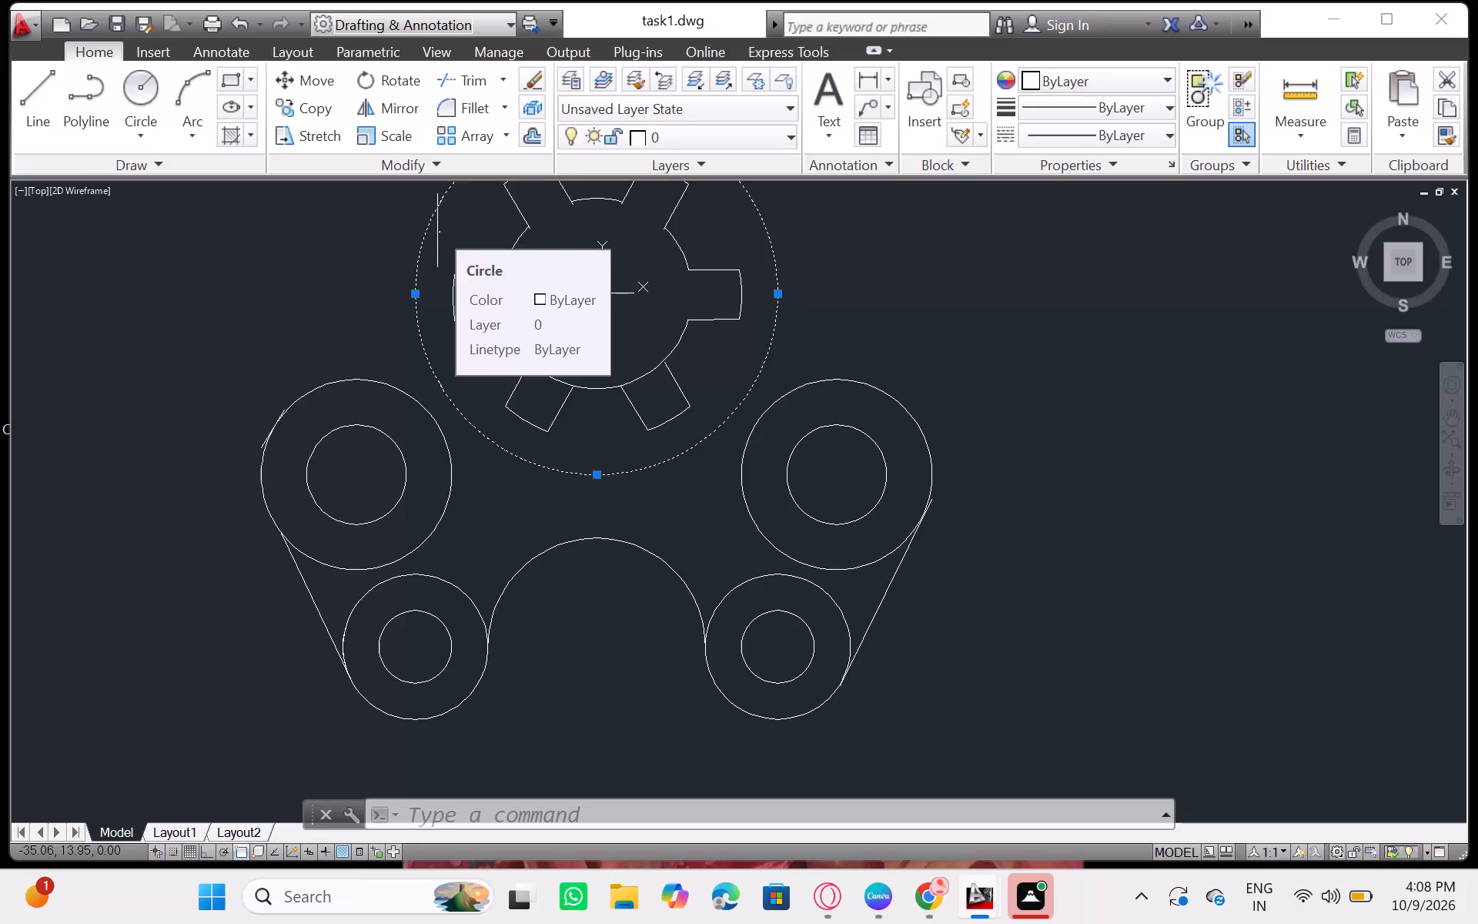
Undo the erasure of the upper-left connecting line and the last three grip stretches.
key(ctrl+z)
key(ctrl+z)
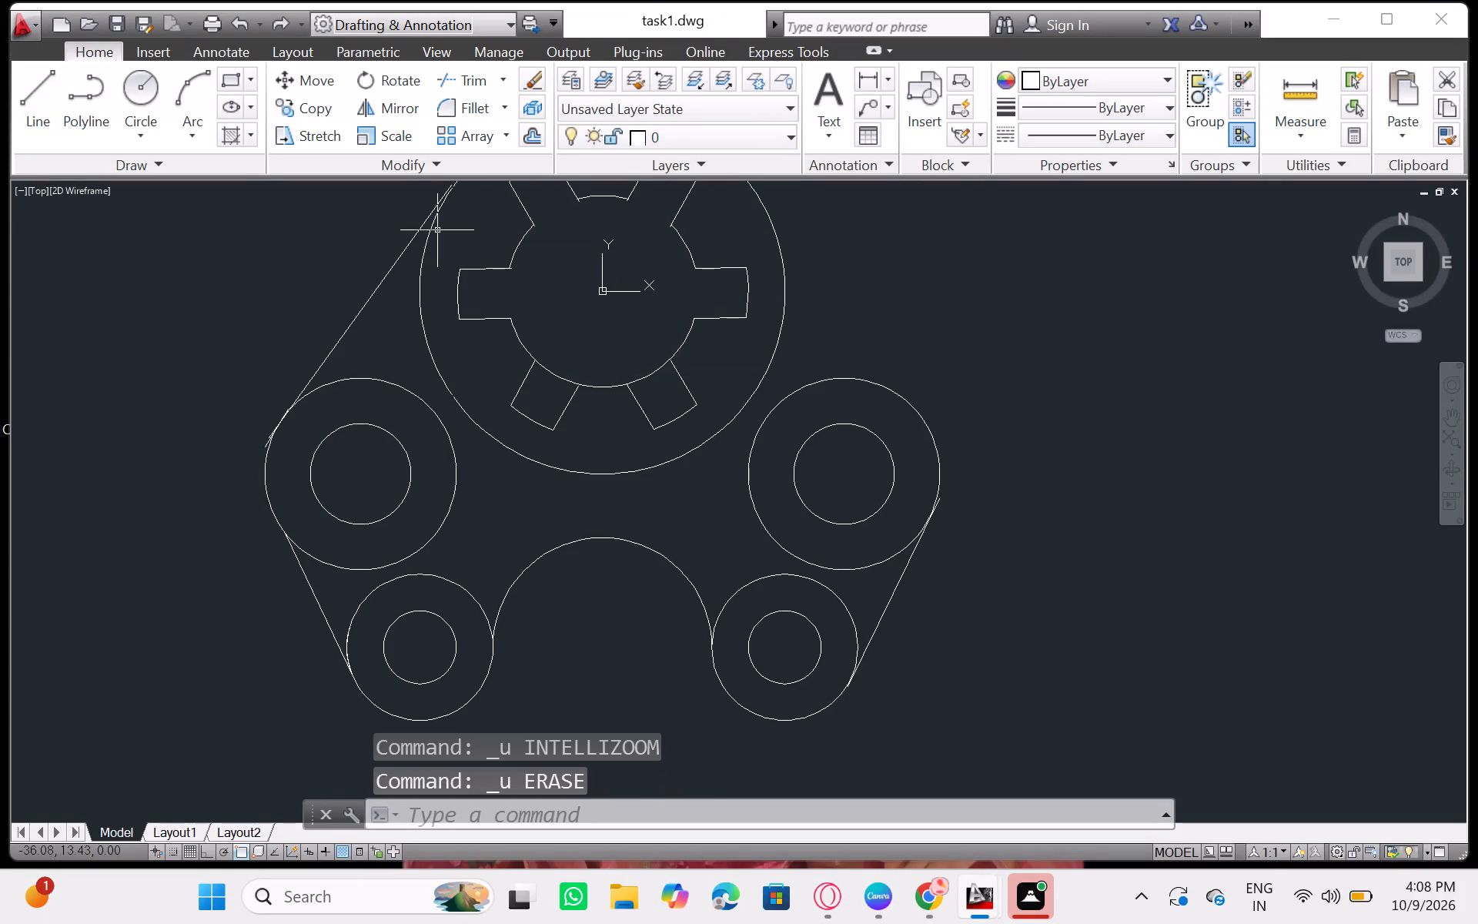
key(ctrl+z)
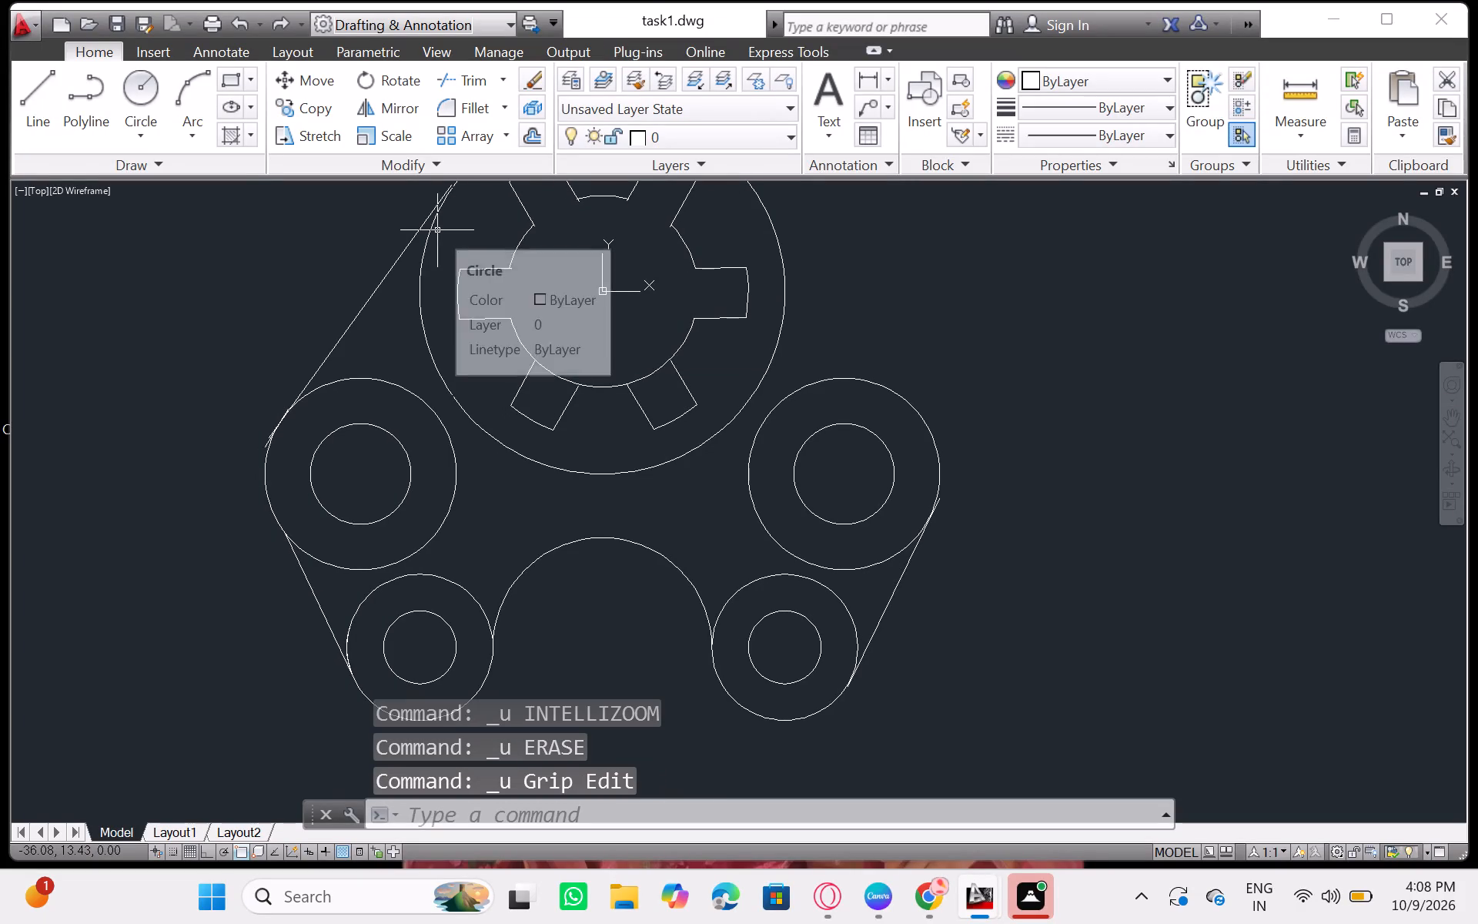
key(ctrl+z)
key(ctrl+z)
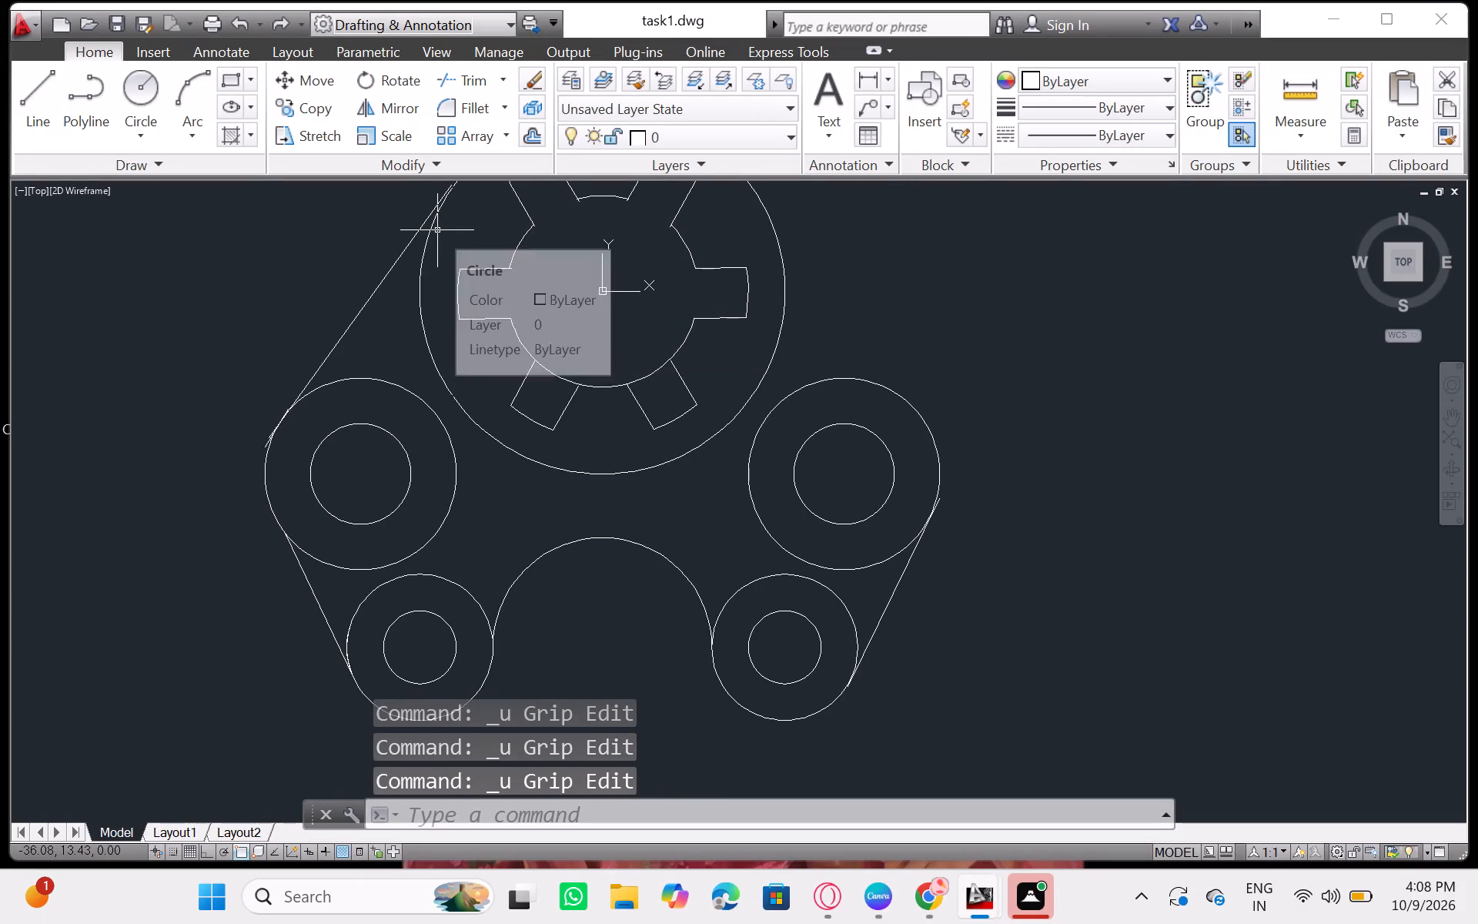
key(z)
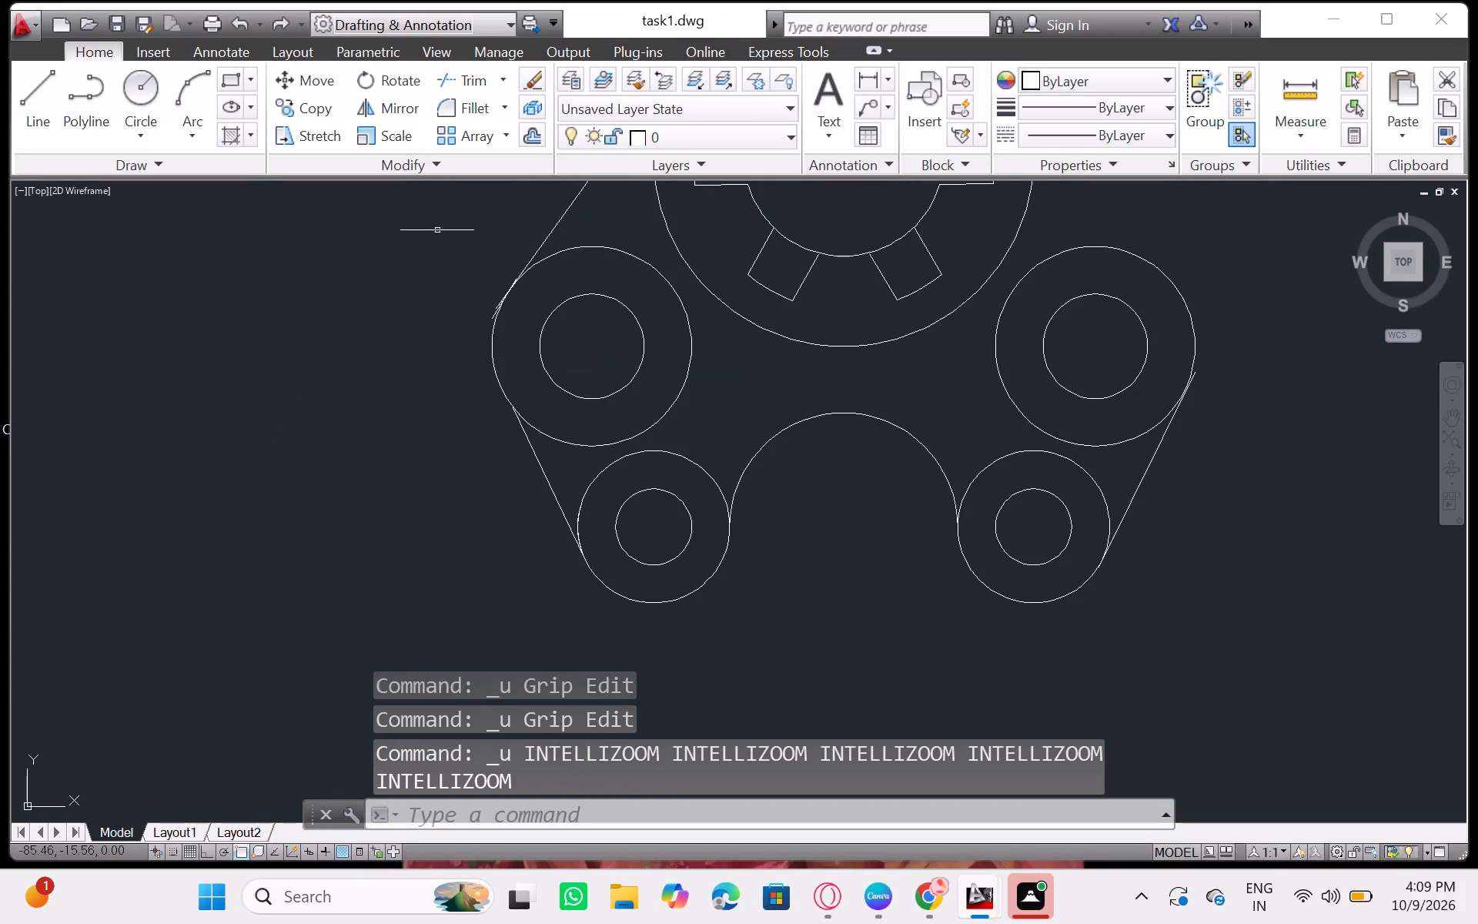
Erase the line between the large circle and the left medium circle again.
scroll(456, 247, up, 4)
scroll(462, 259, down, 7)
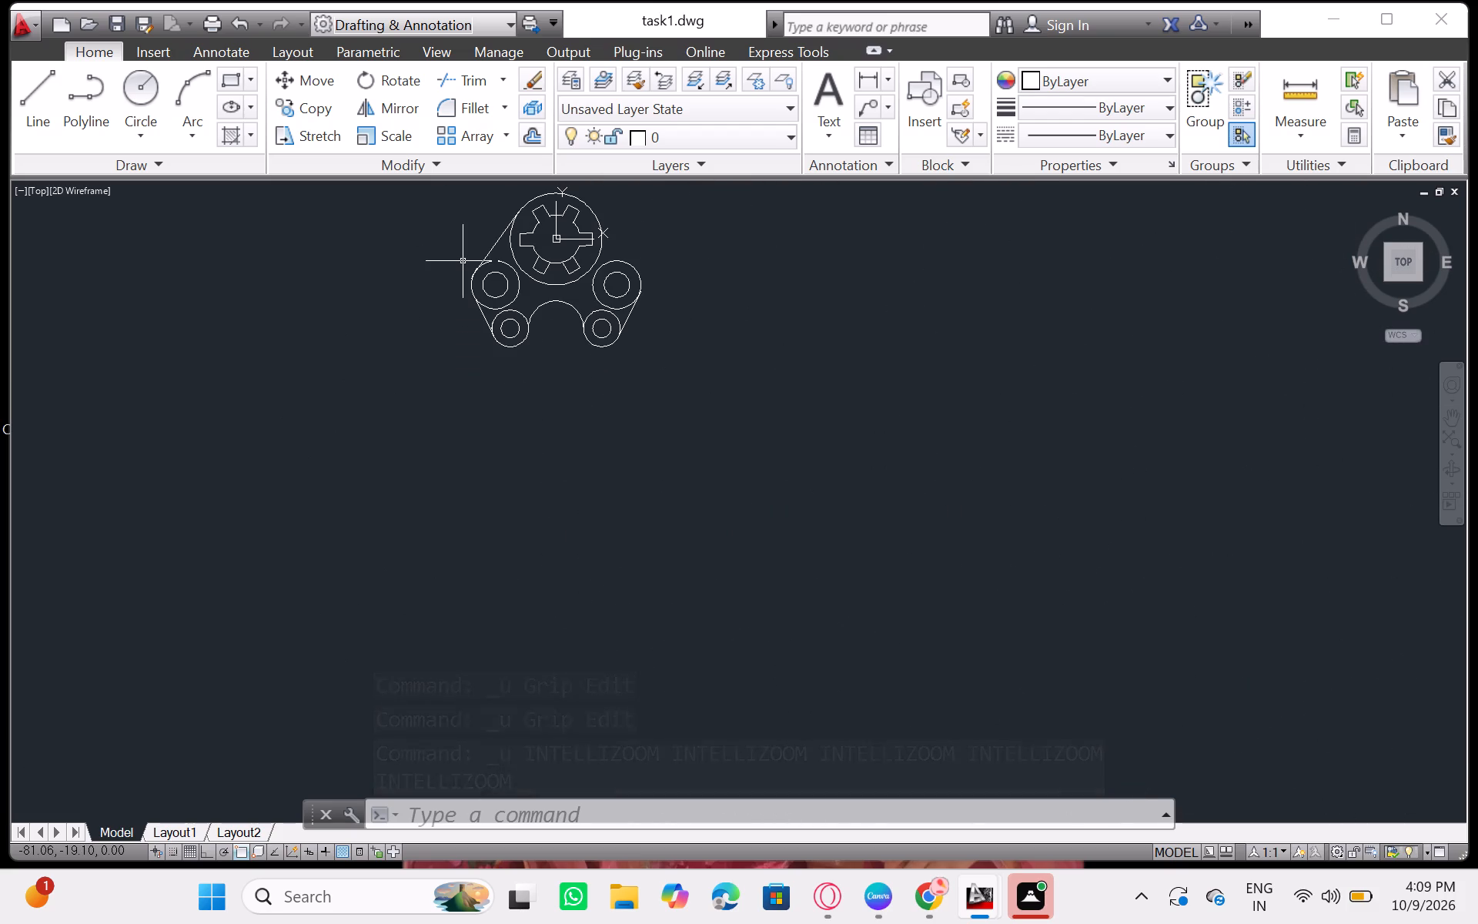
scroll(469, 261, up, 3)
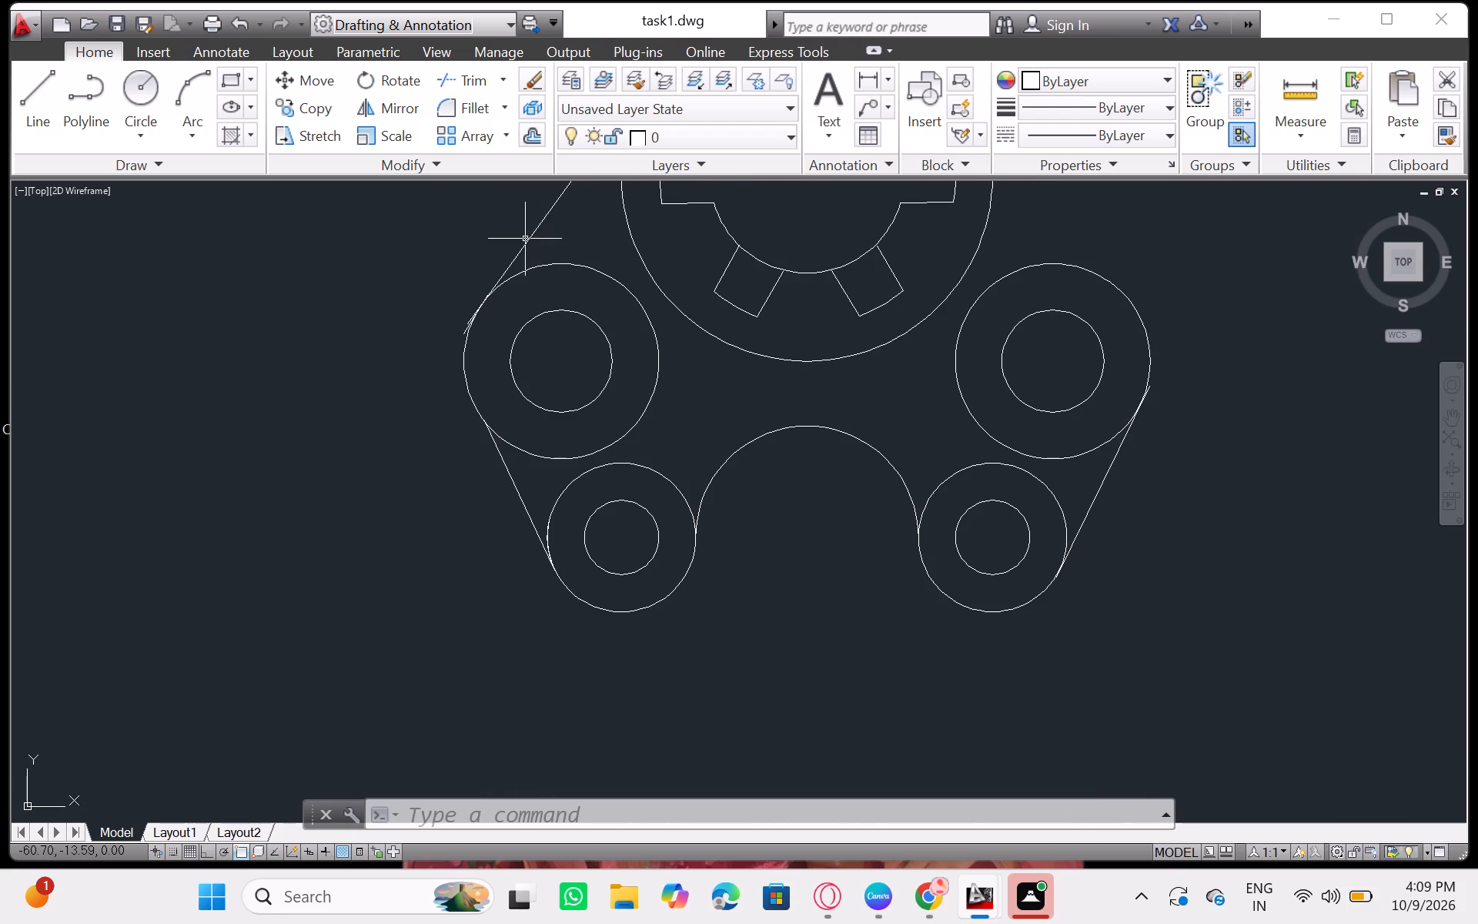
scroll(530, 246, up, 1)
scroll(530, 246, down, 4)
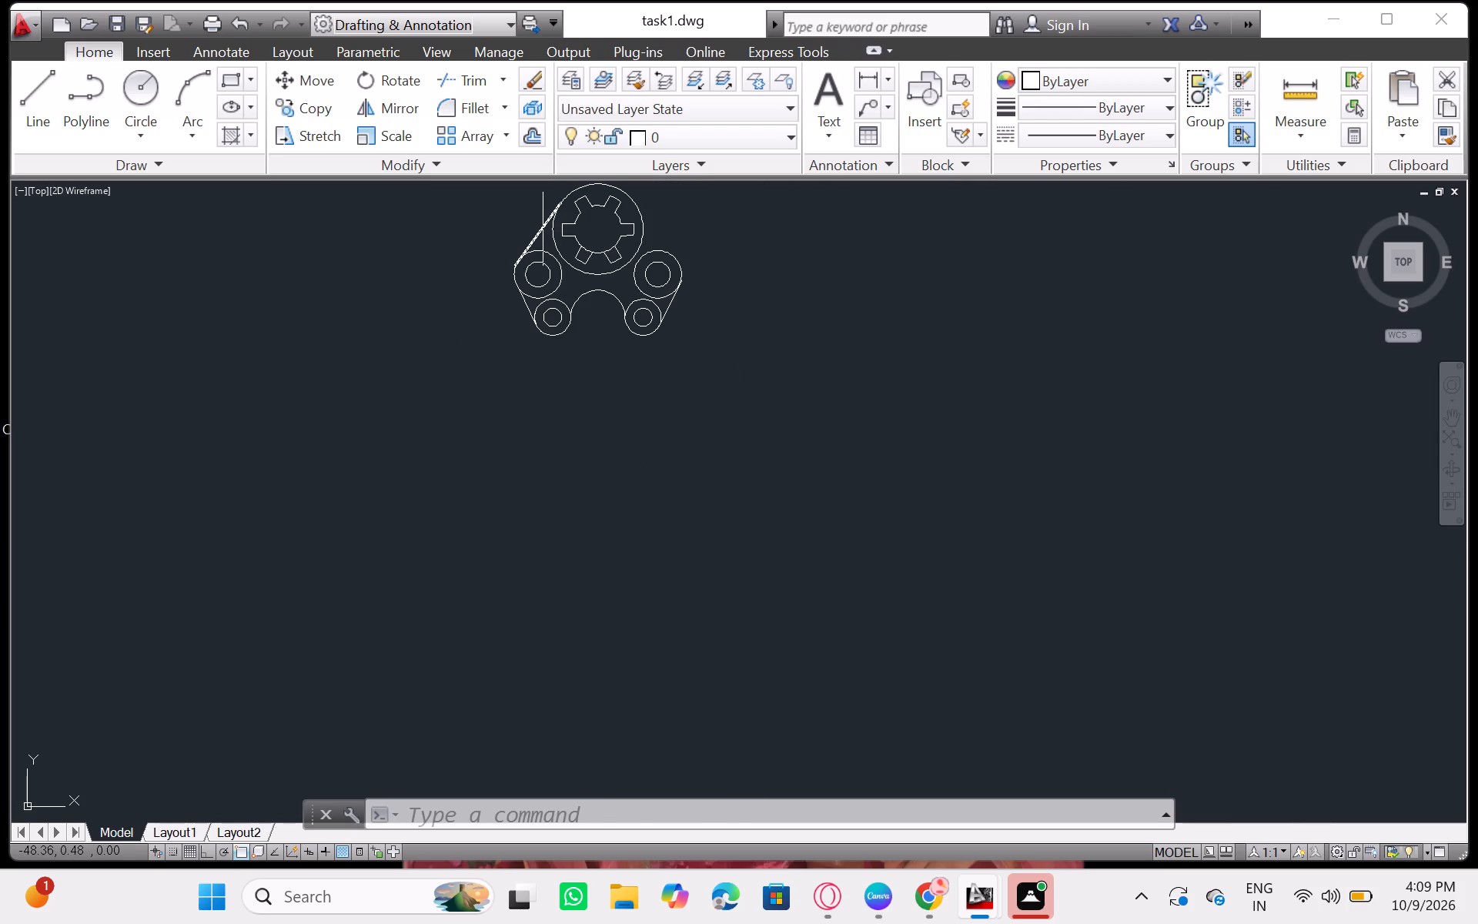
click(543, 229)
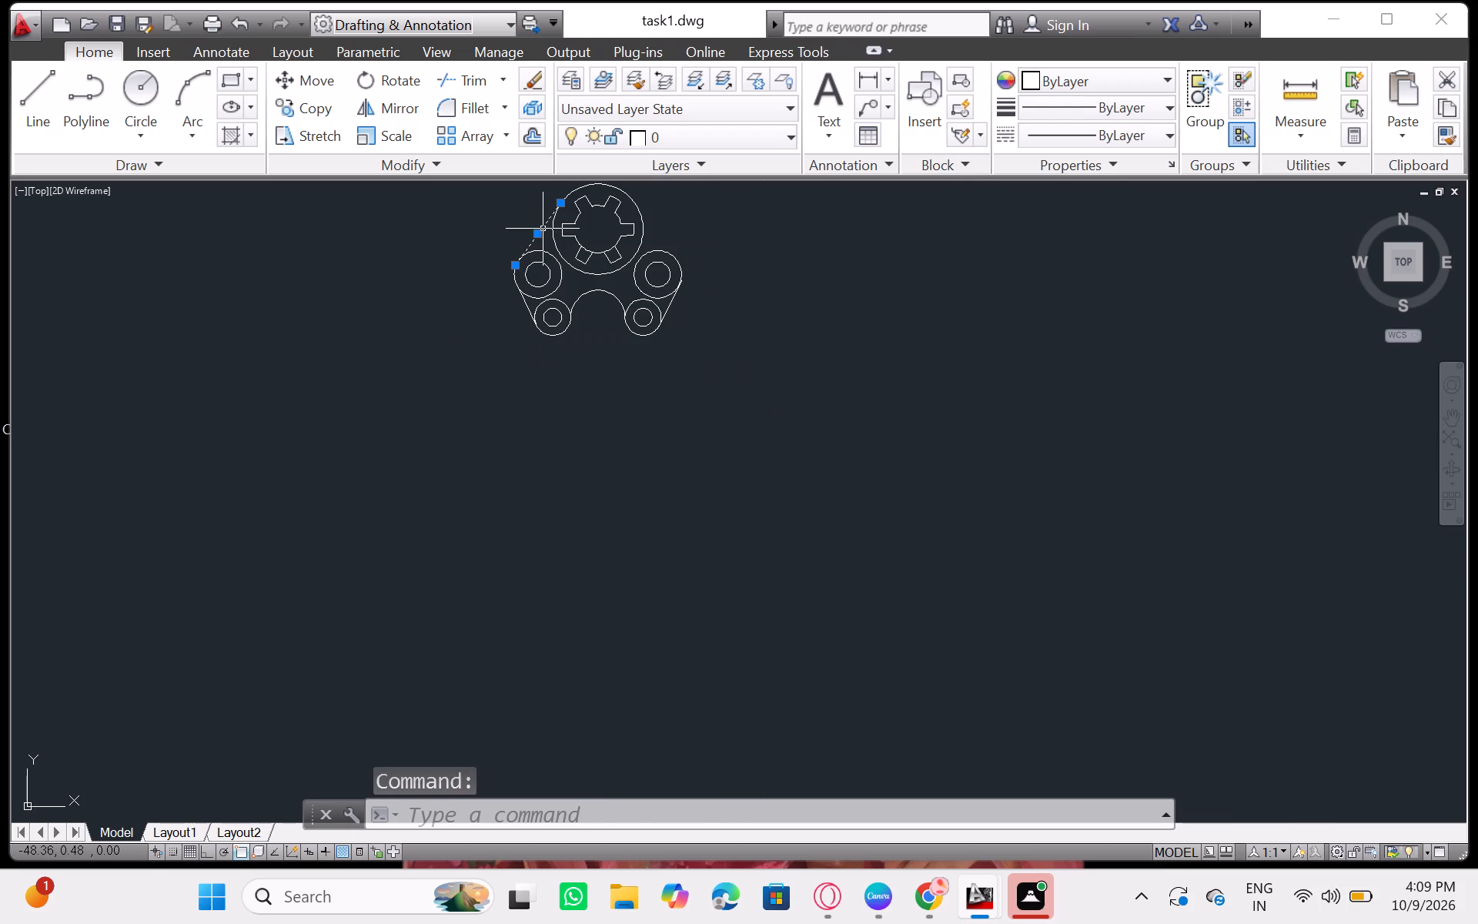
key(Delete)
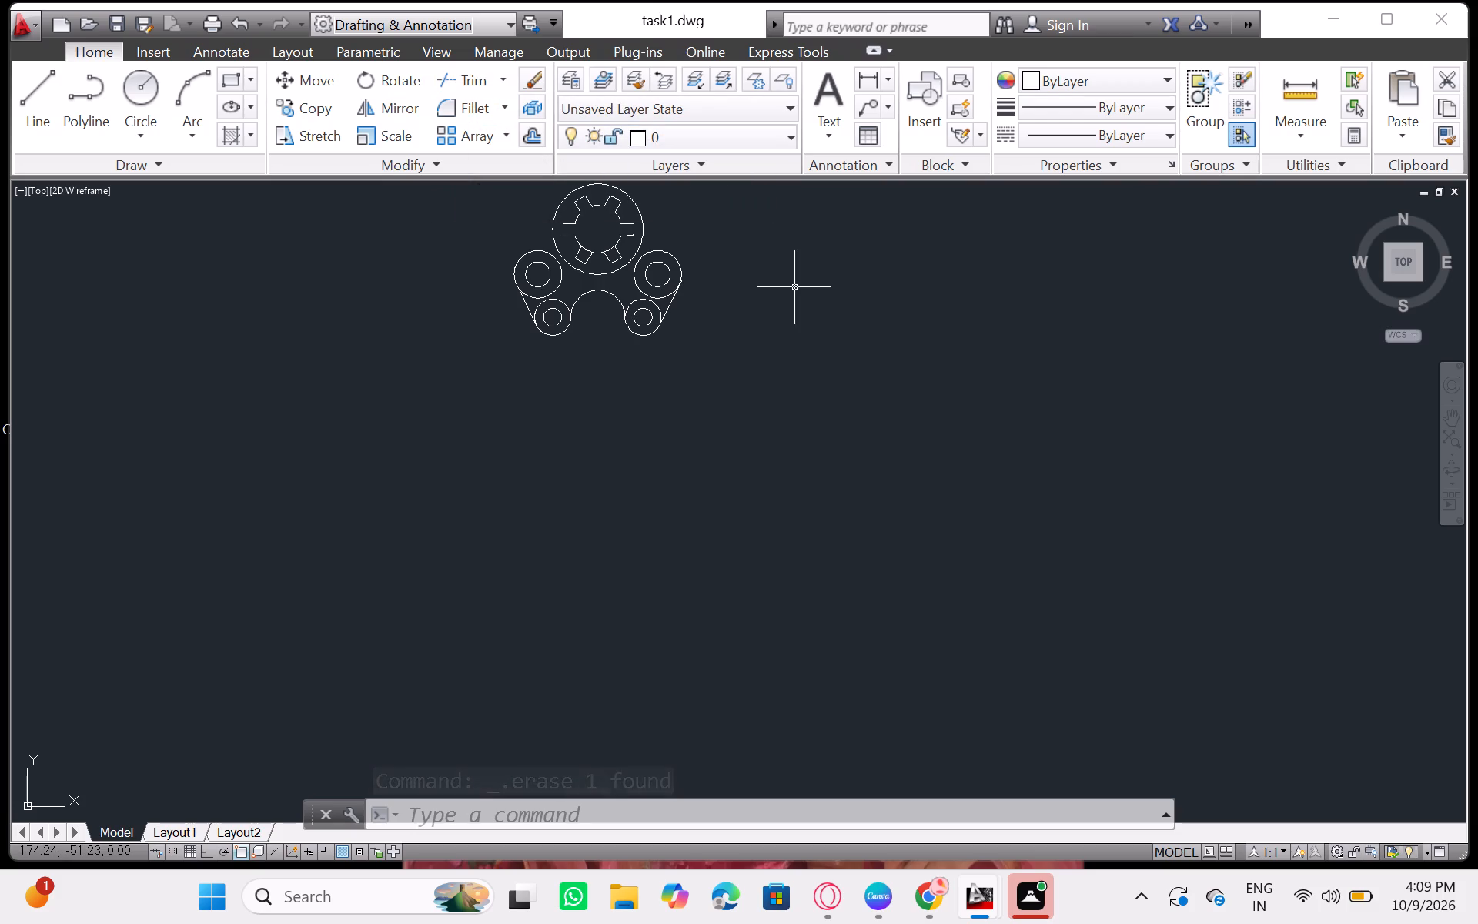
Undo the erasure of the upper-left line and the earlier stretches of the lower-left line's upper end.
key(ctrl+z)
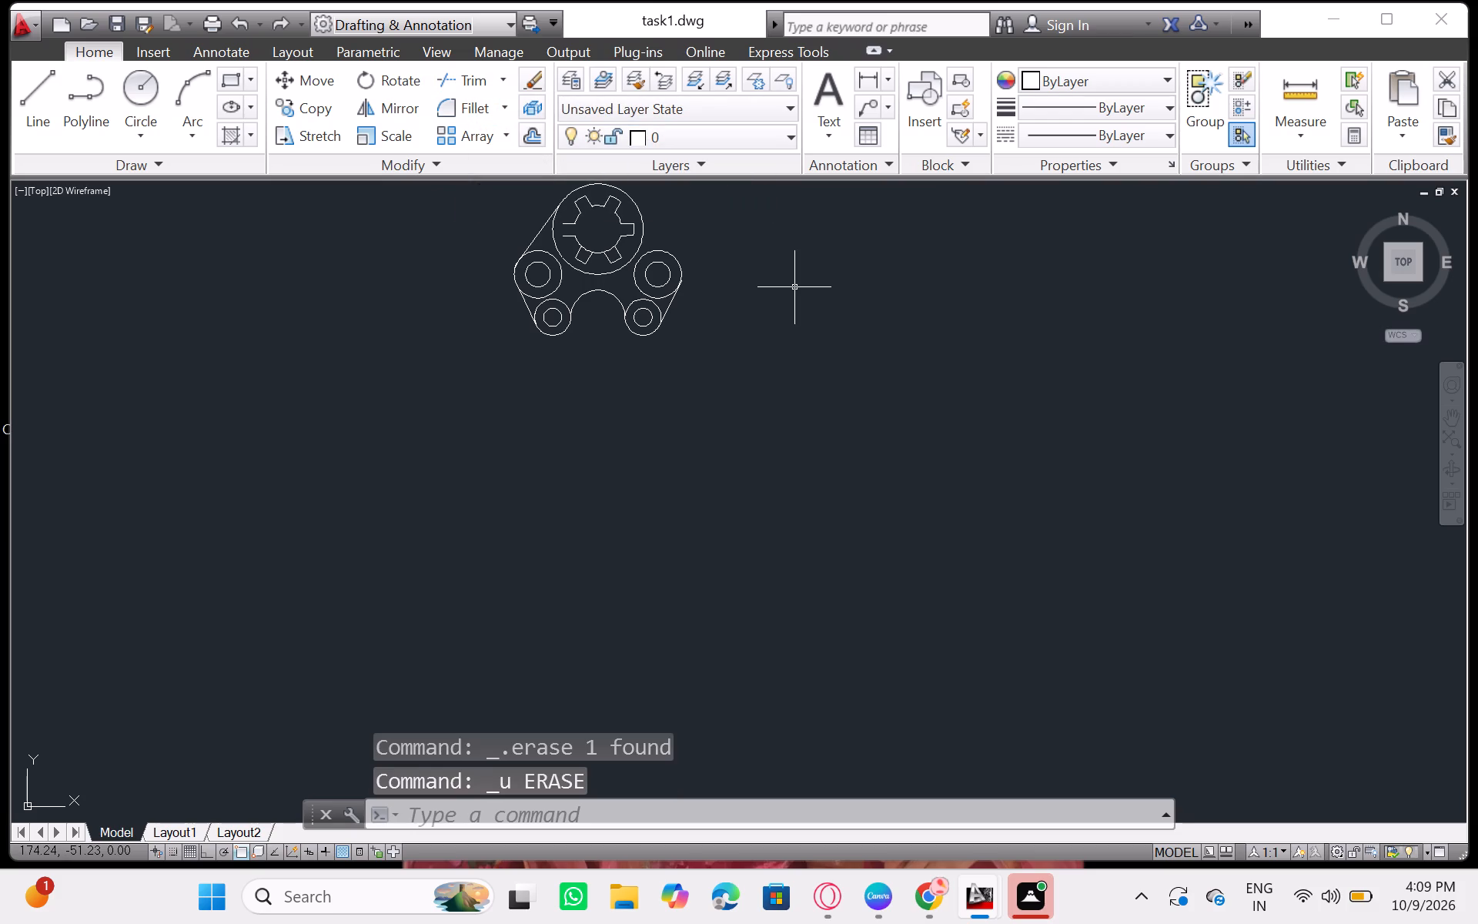
key(ctrl+z)
key(ctrl+z)
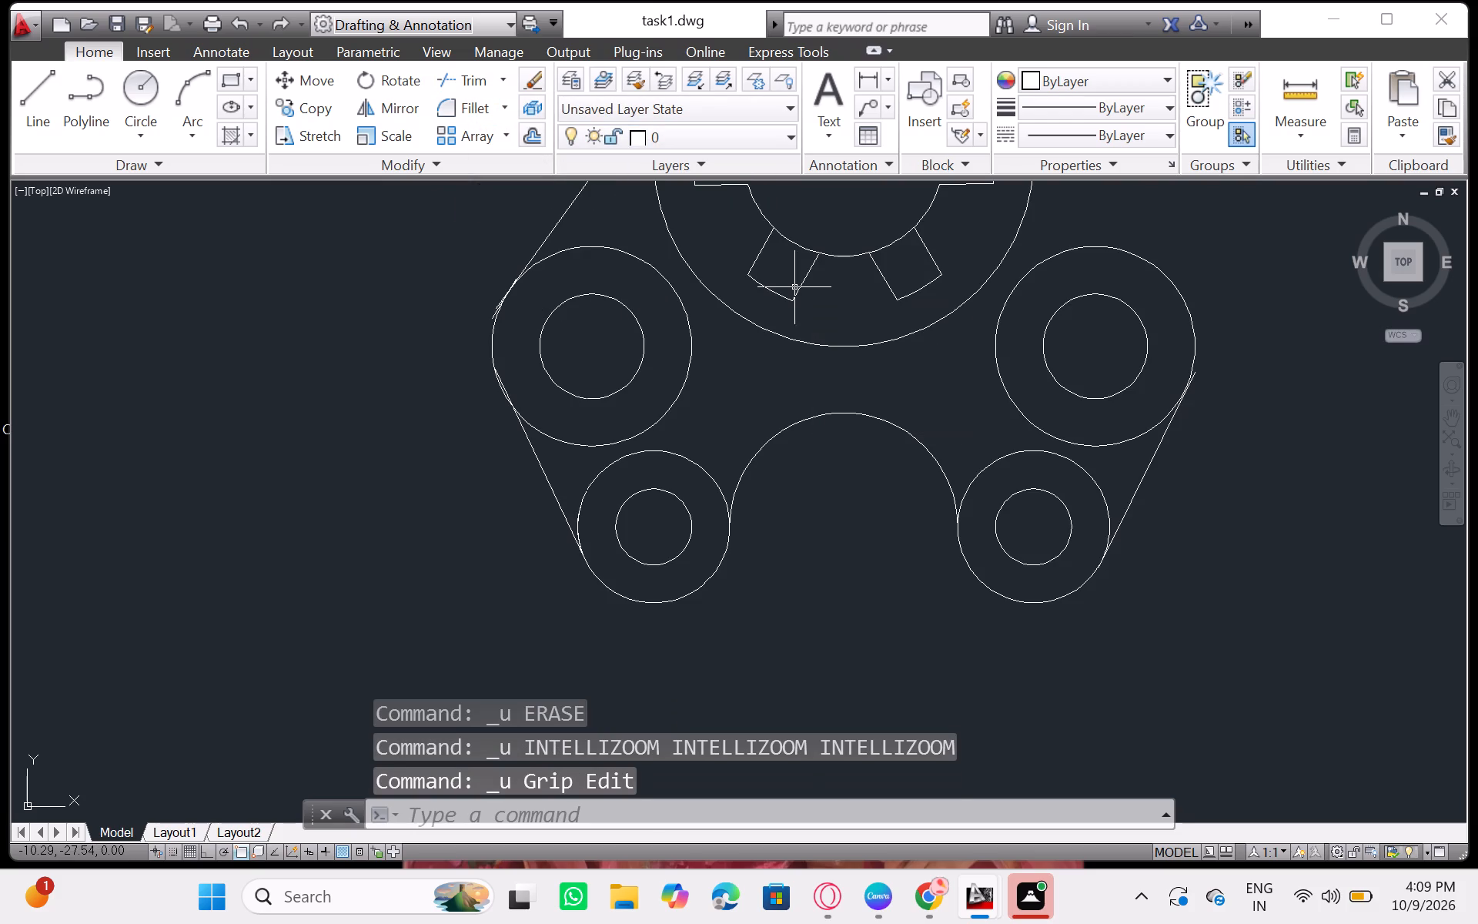
key(ctrl+z)
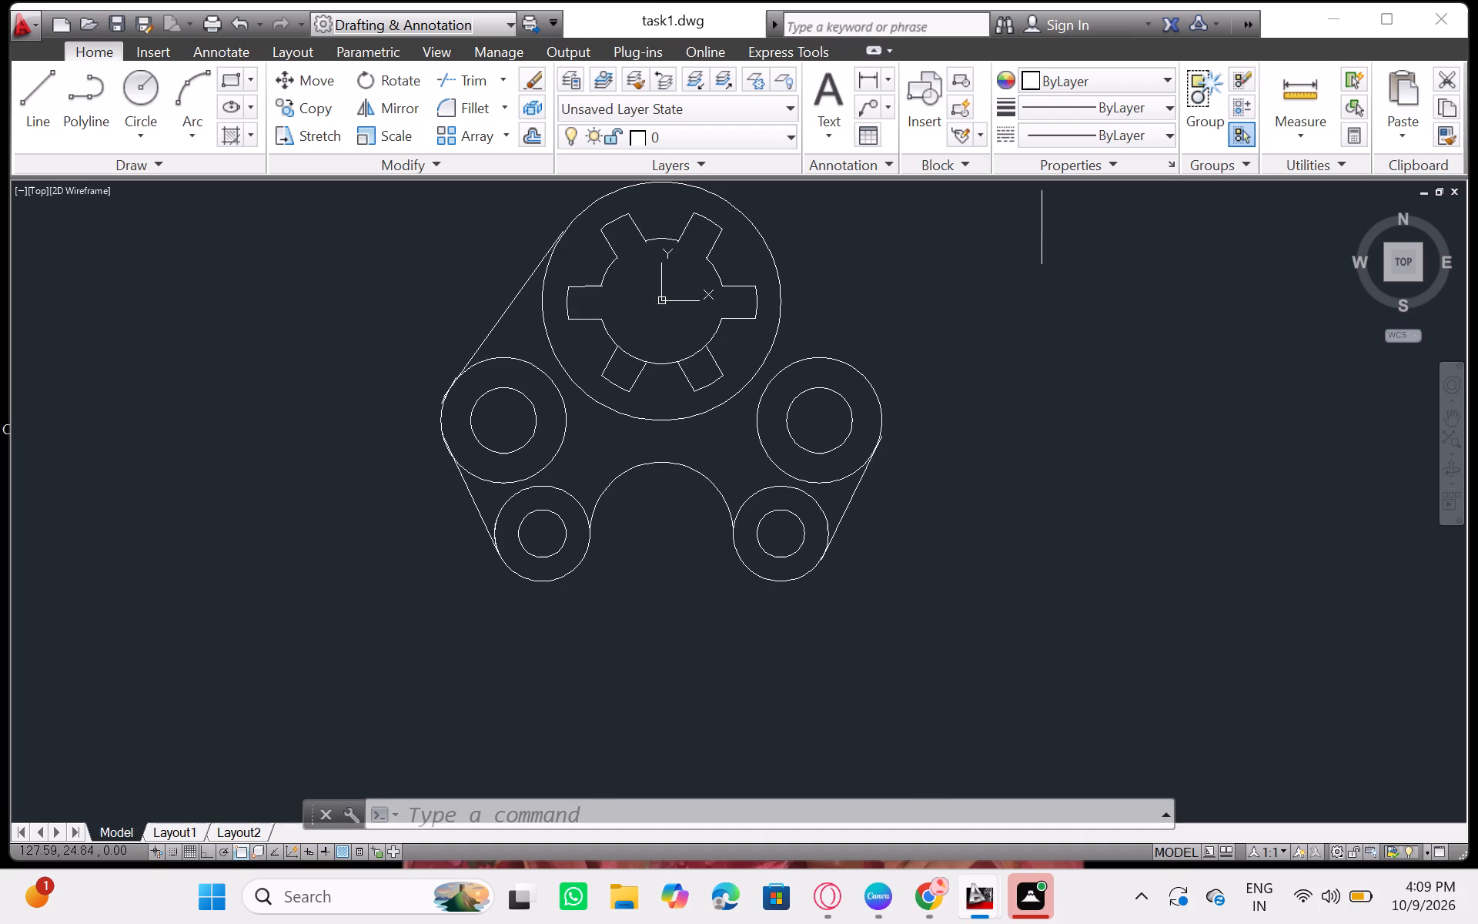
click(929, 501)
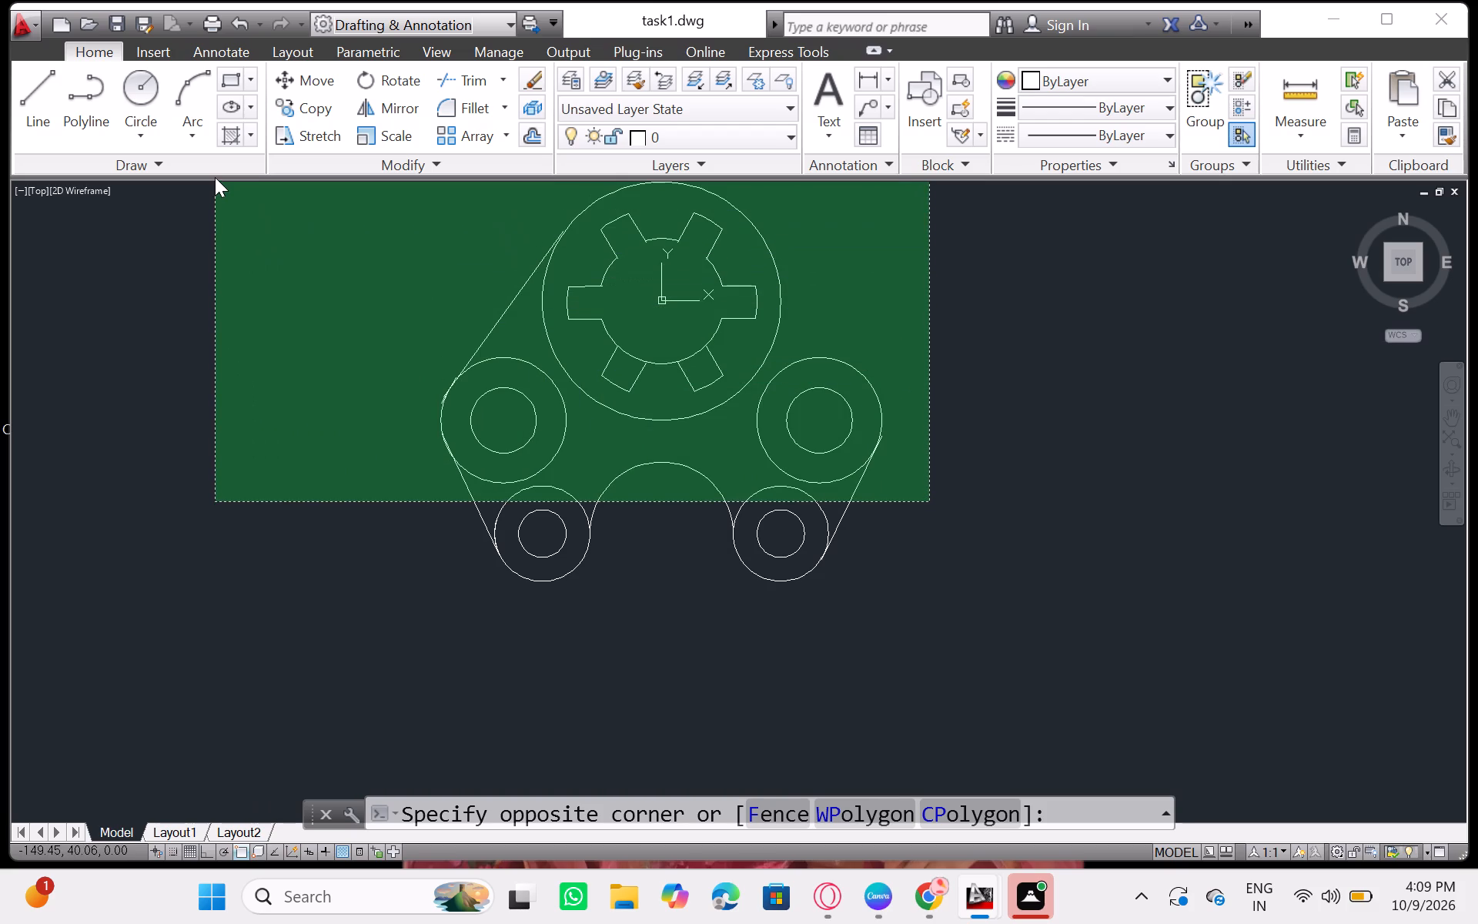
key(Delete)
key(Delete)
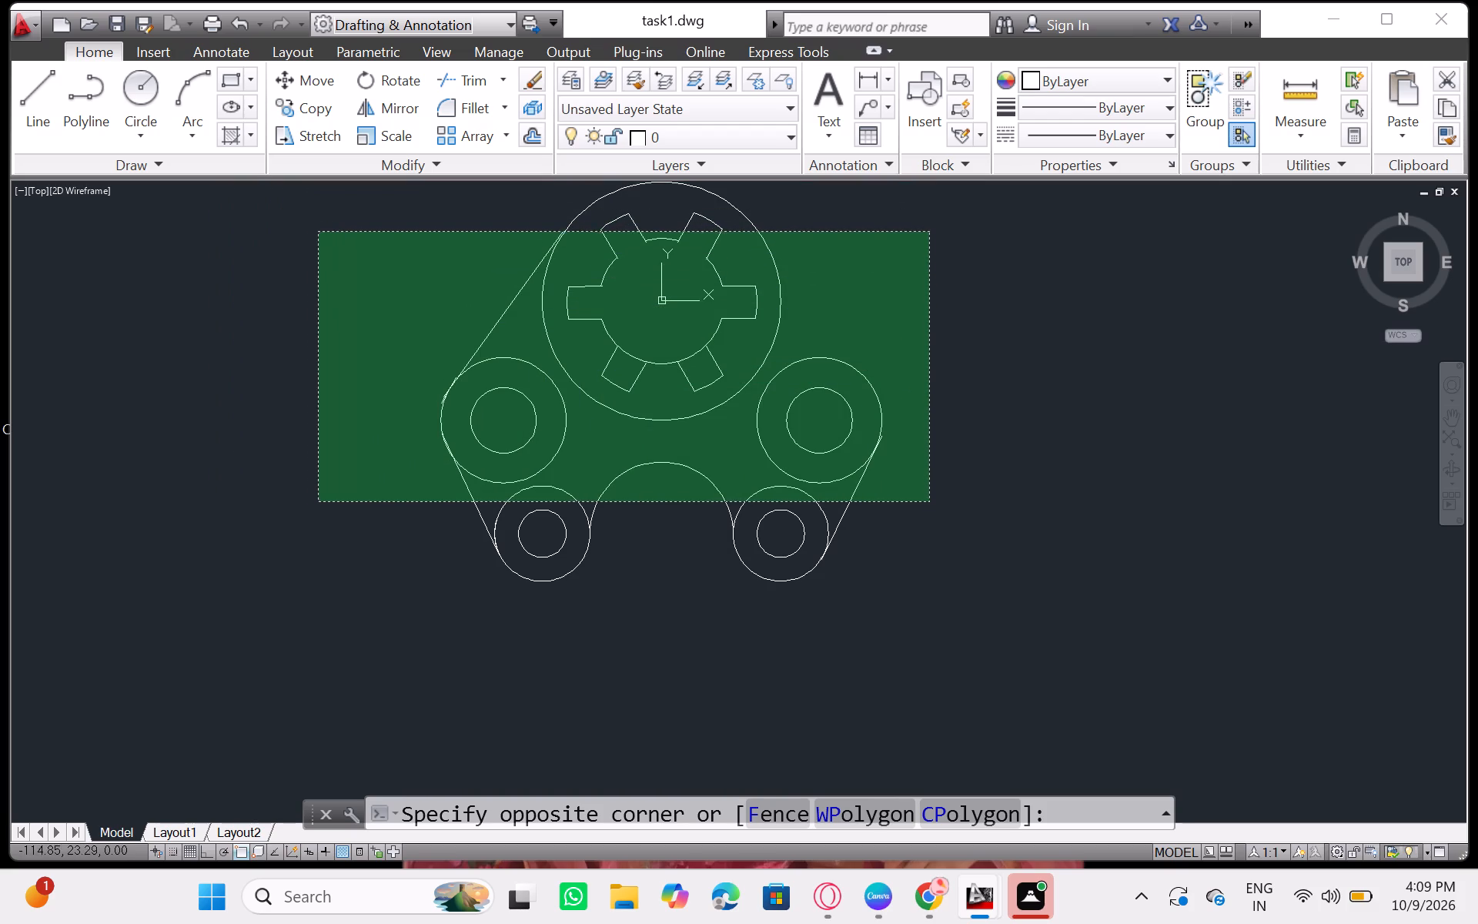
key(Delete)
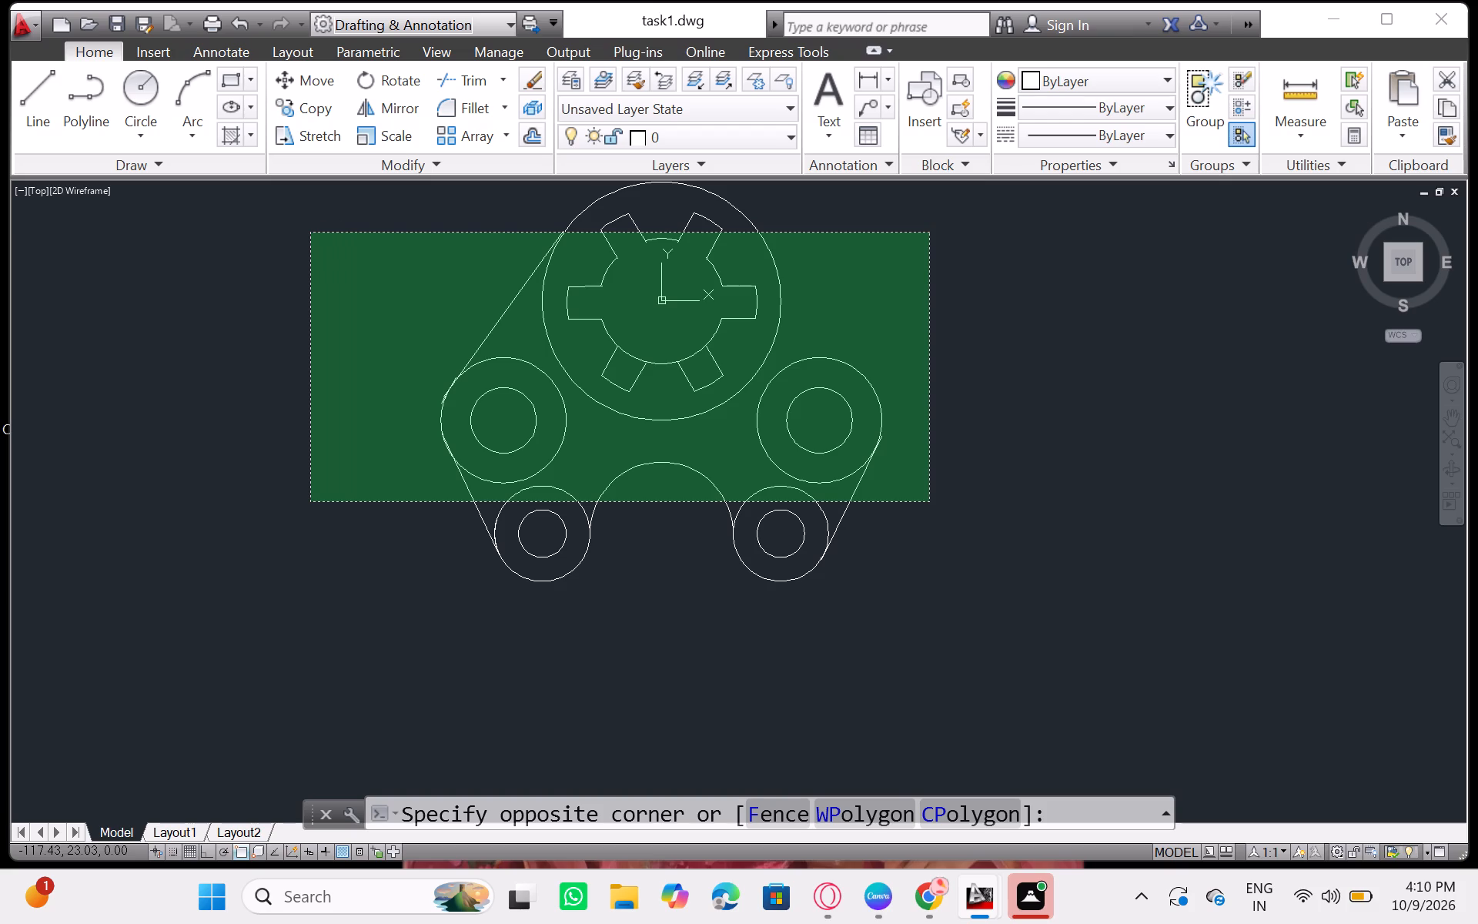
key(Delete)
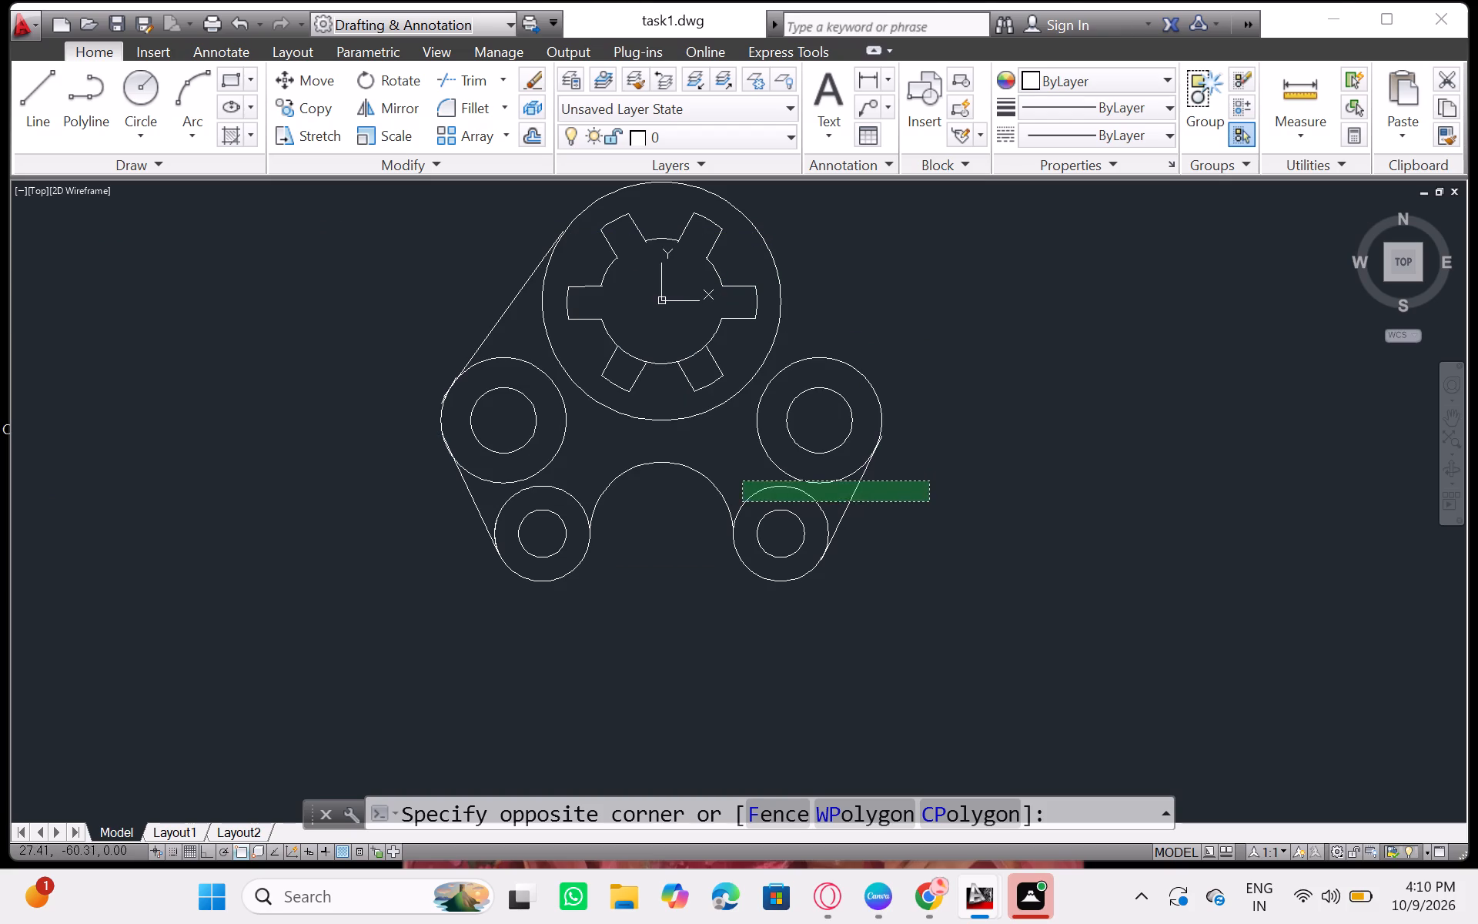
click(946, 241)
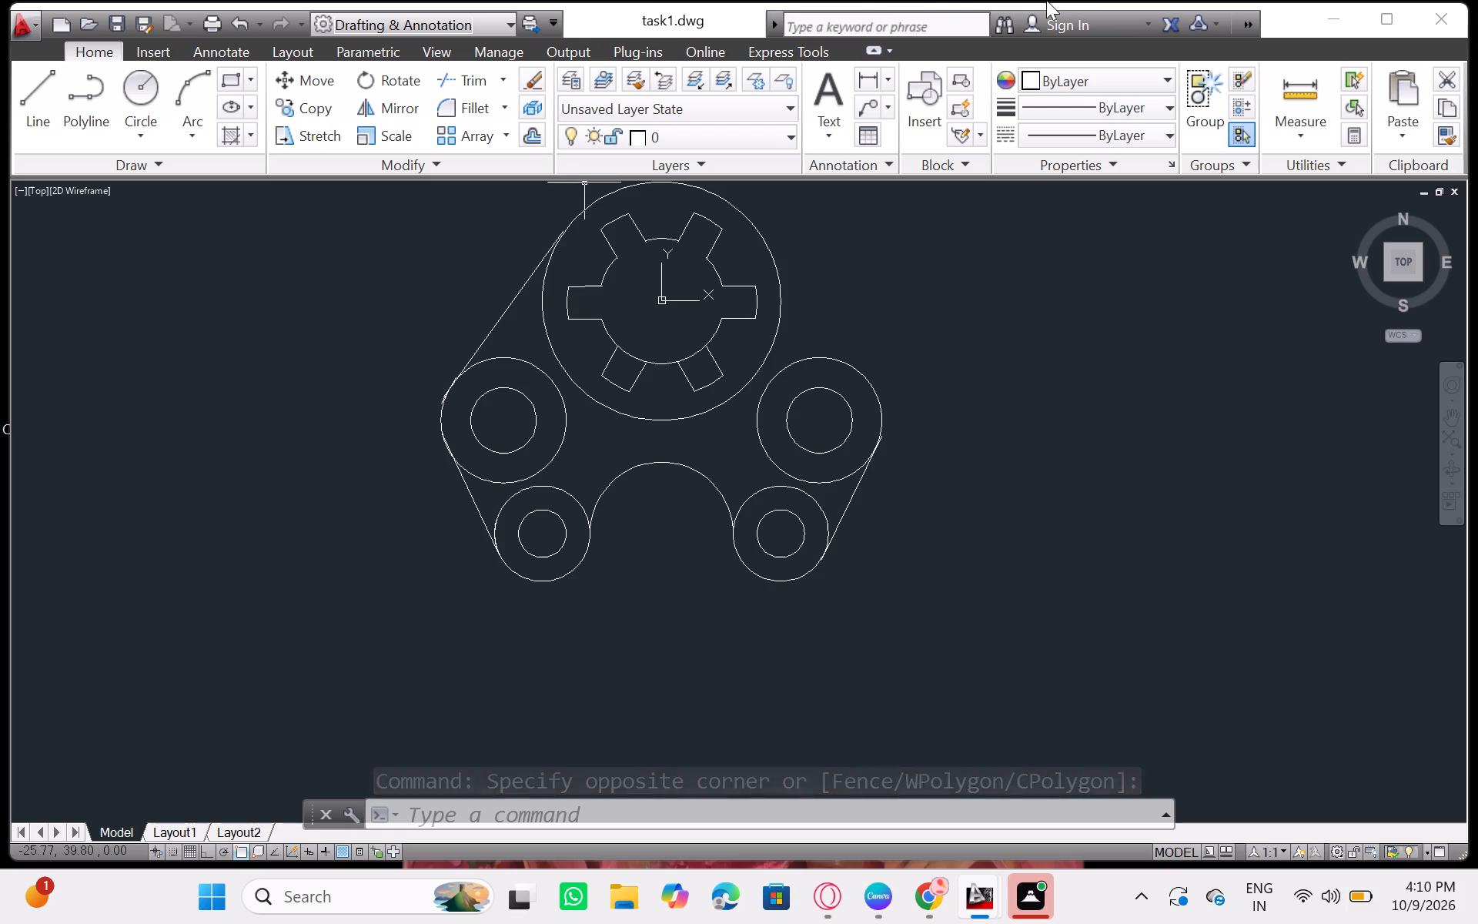
Minimize the AutoCAD window.
click(1329, 10)
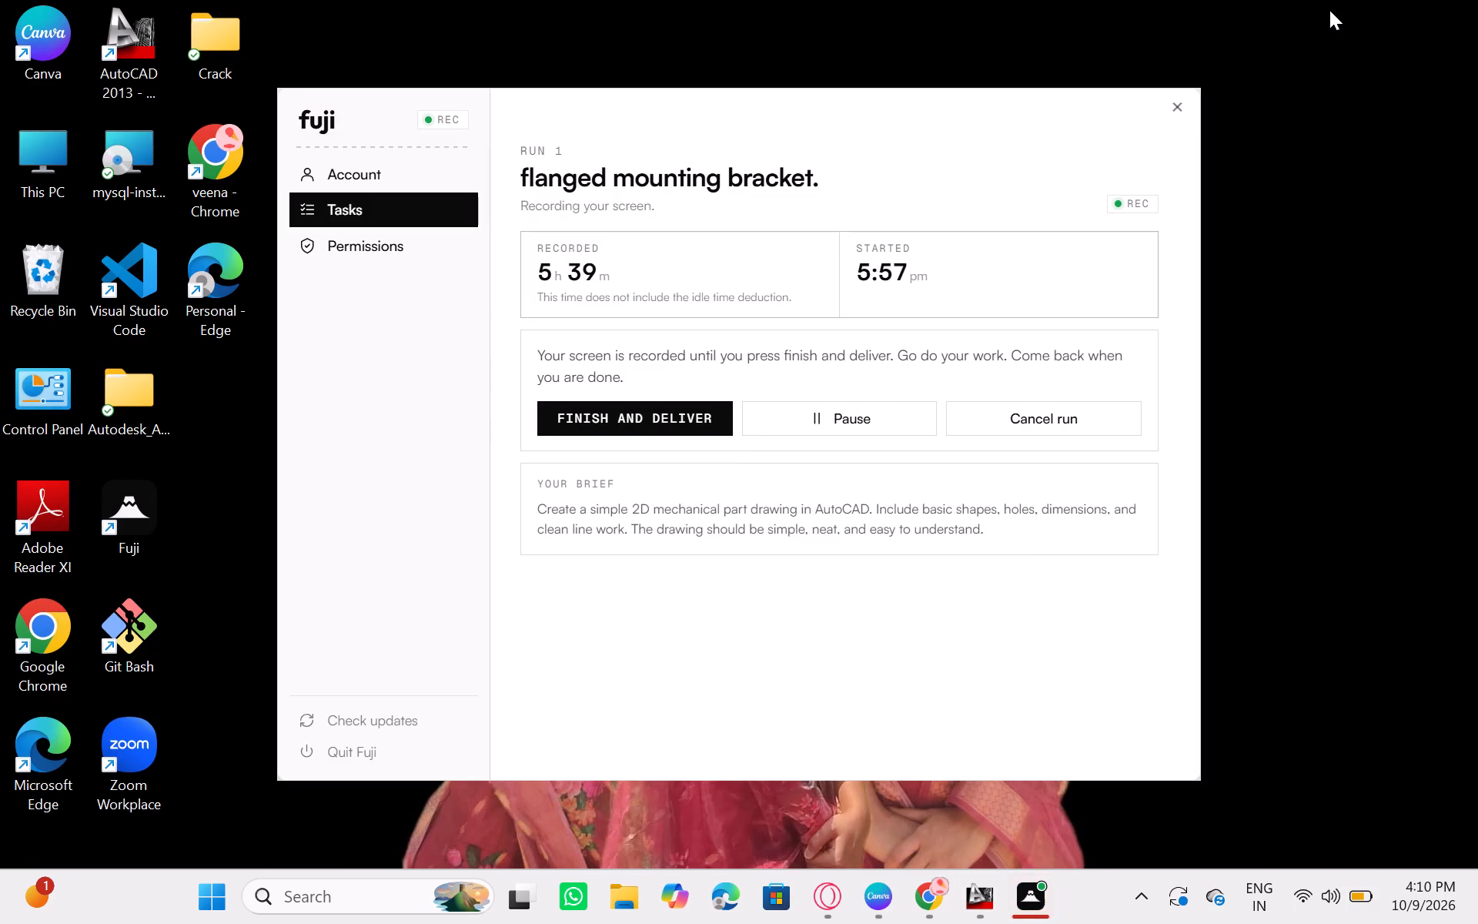
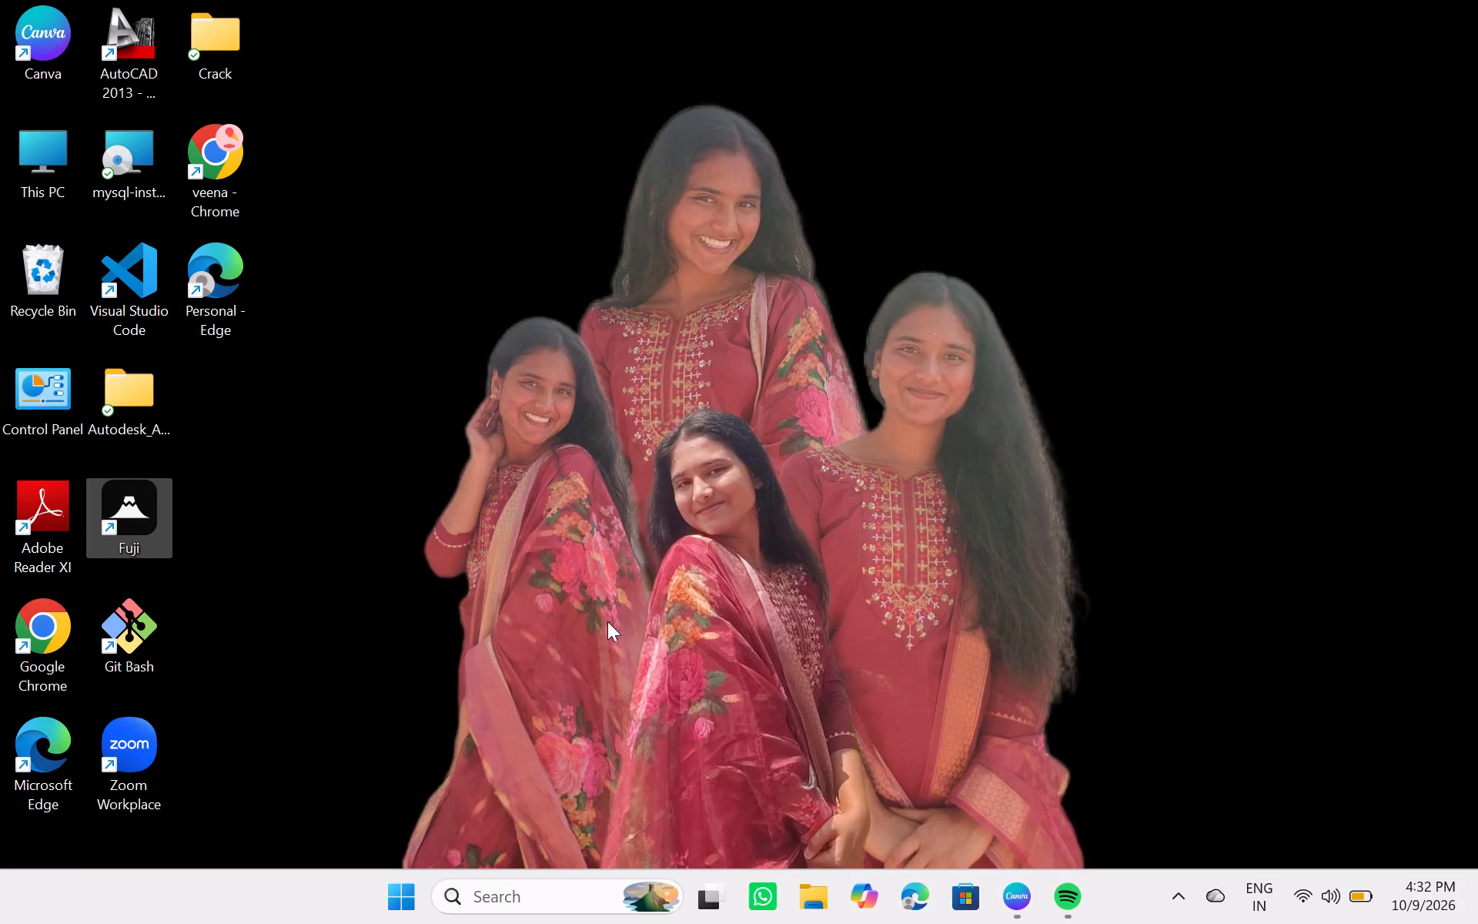
Launch AutoCAD 2013 from the desktop and minimize its Welcome window to reach the blank Drawing1.dwg.
double_click(155, 72)
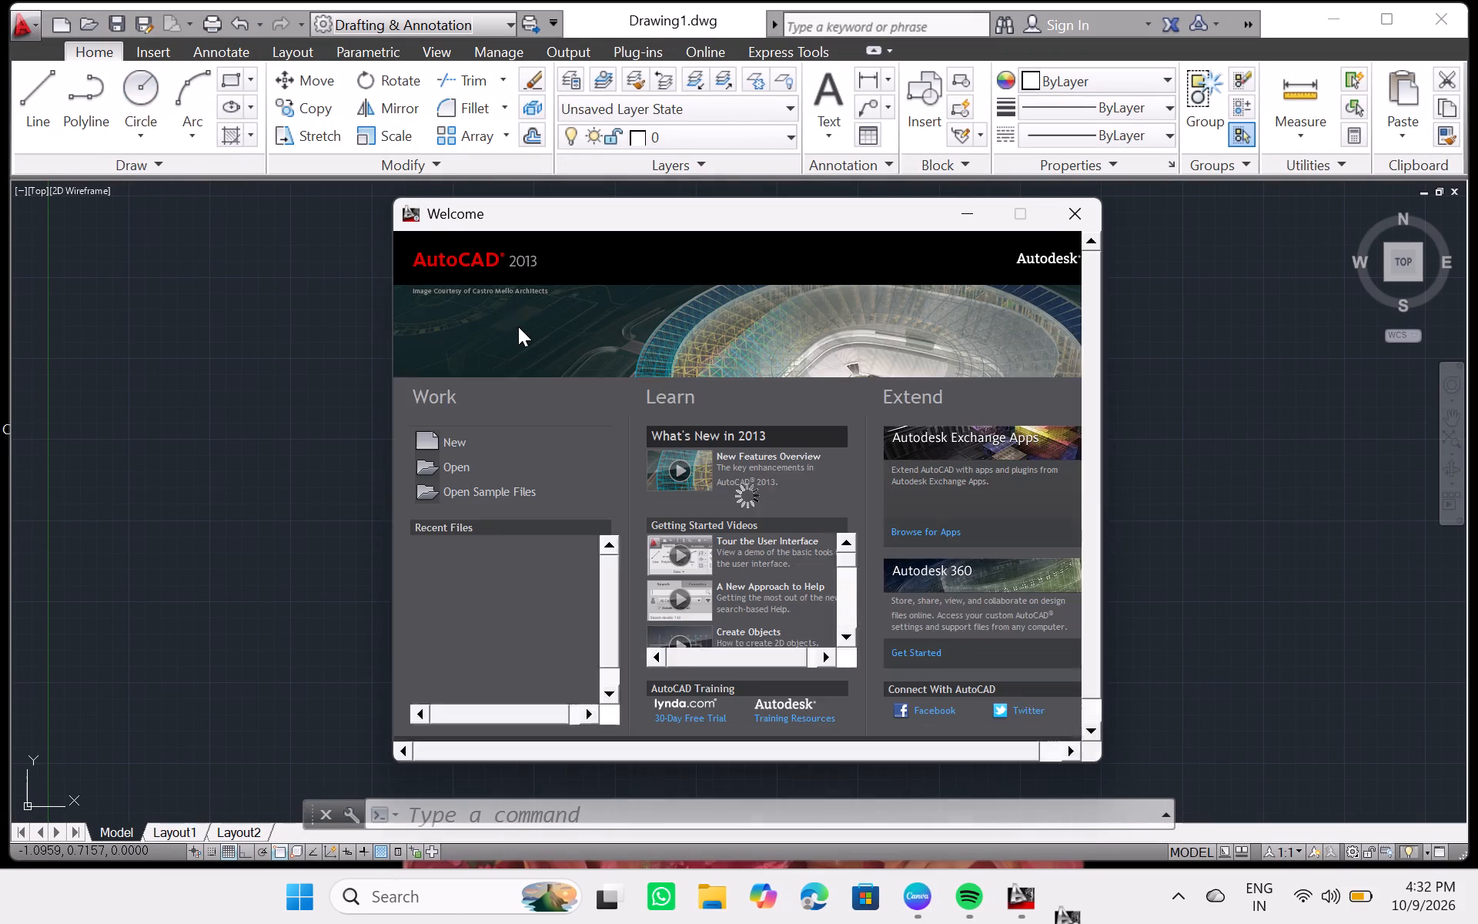
click(970, 216)
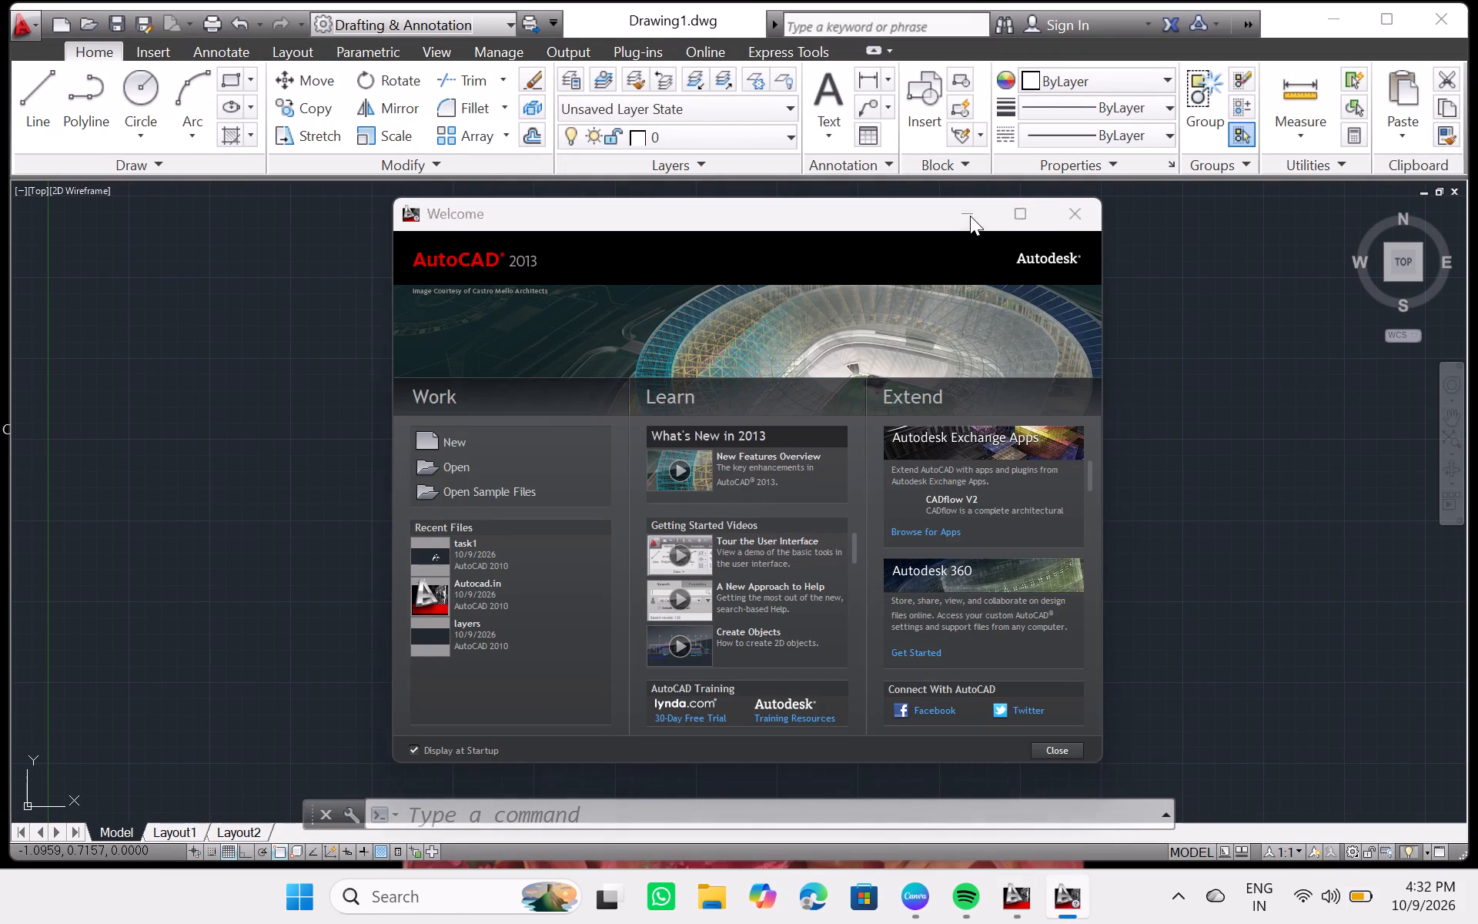
Open the drawing units settings for Drawing1.dwg with the UNITS command.
scroll(818, 383, down, 1)
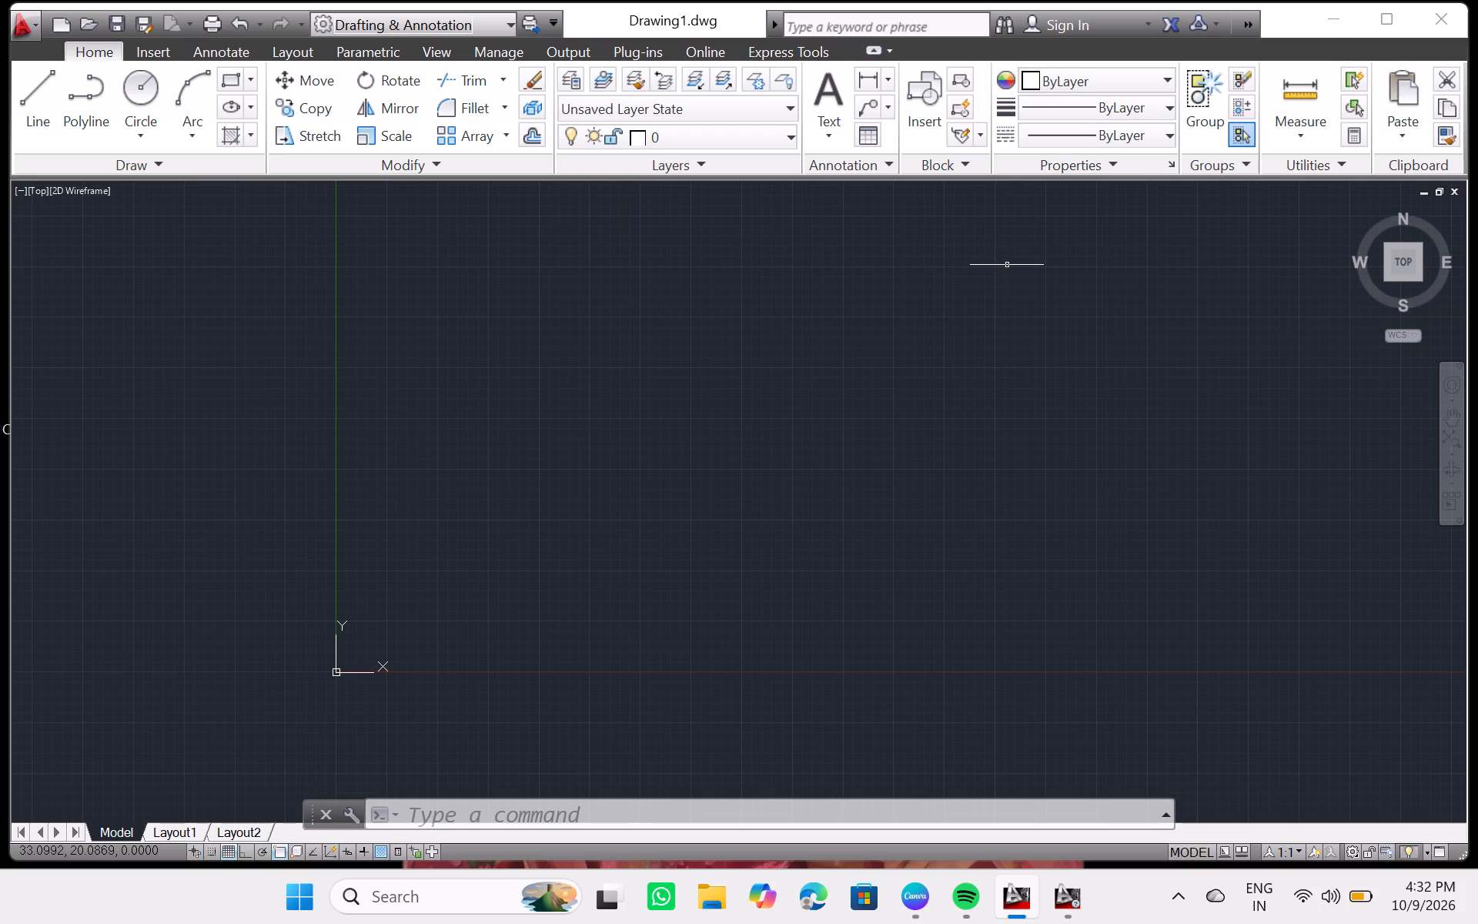
text(un)
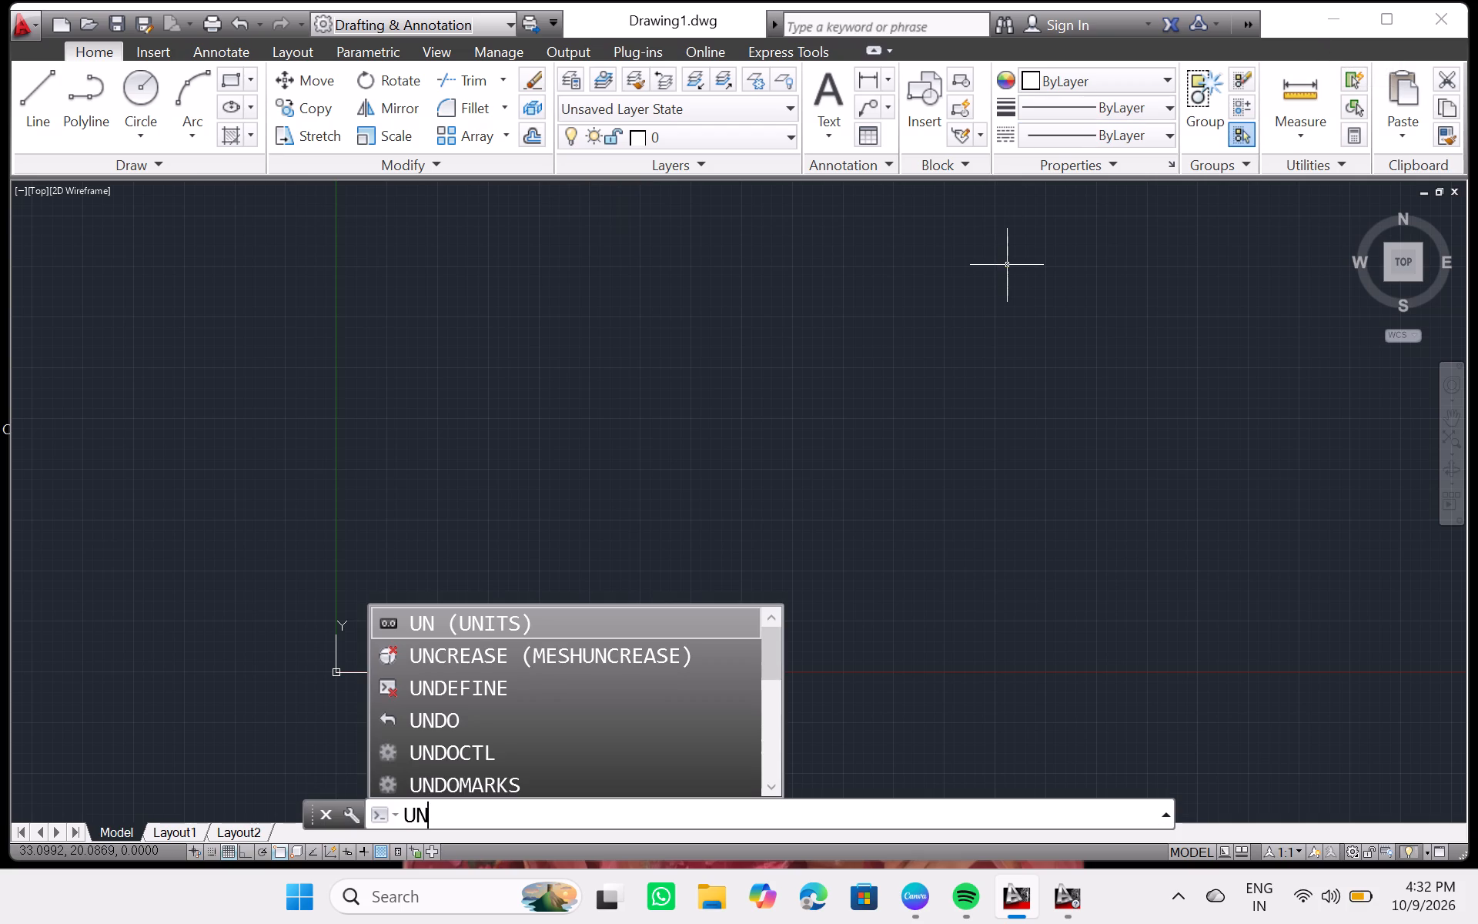
key(Return)
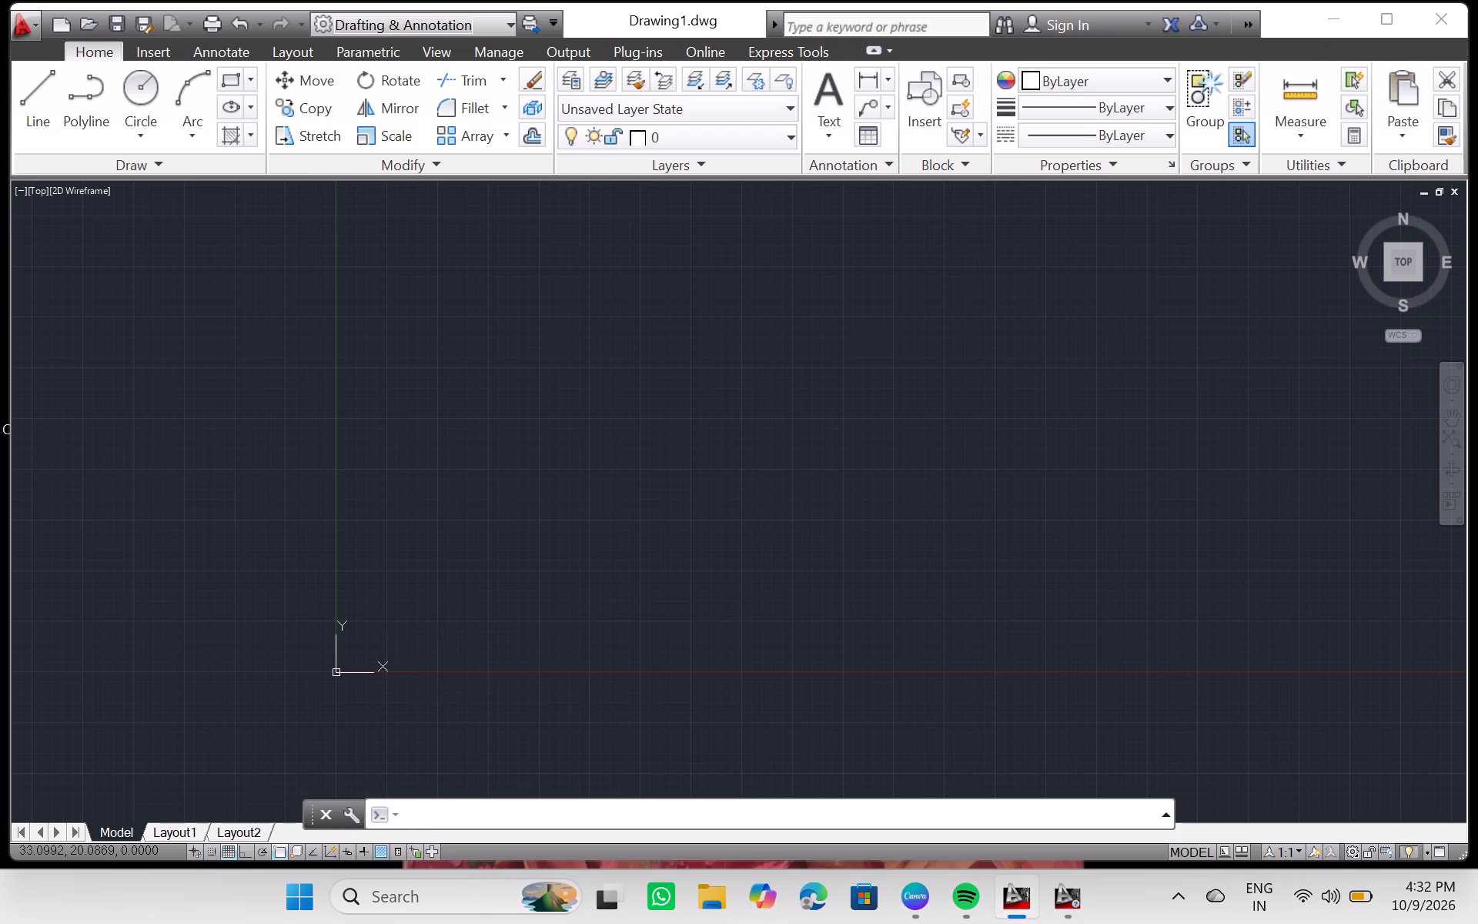
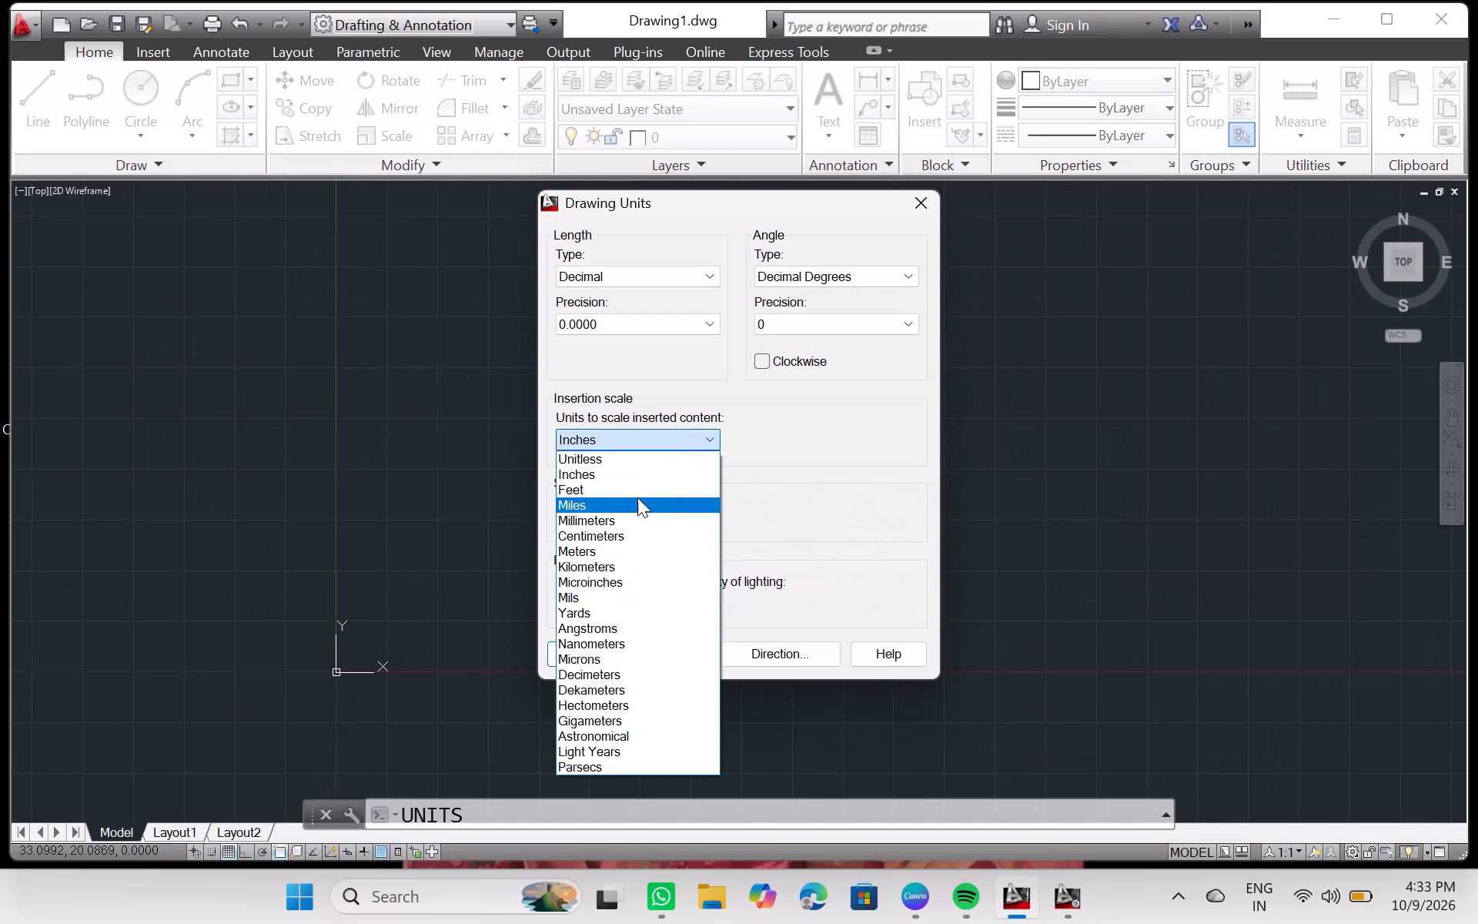
Configure the drawing units with millimeters as the insertion scale and a length precision of 0.00.
click(614, 514)
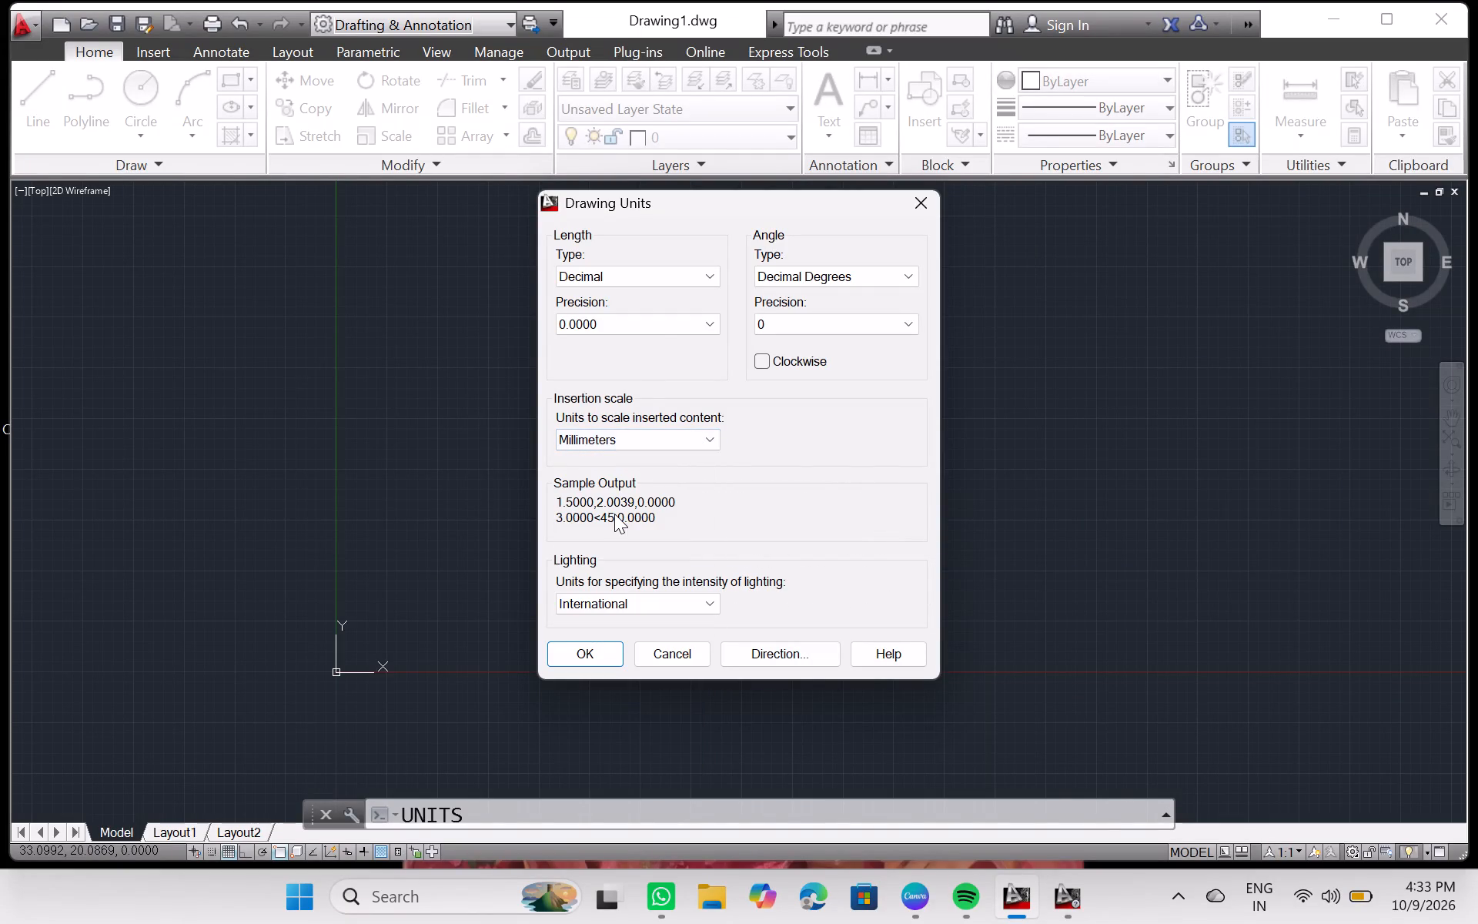
click(707, 323)
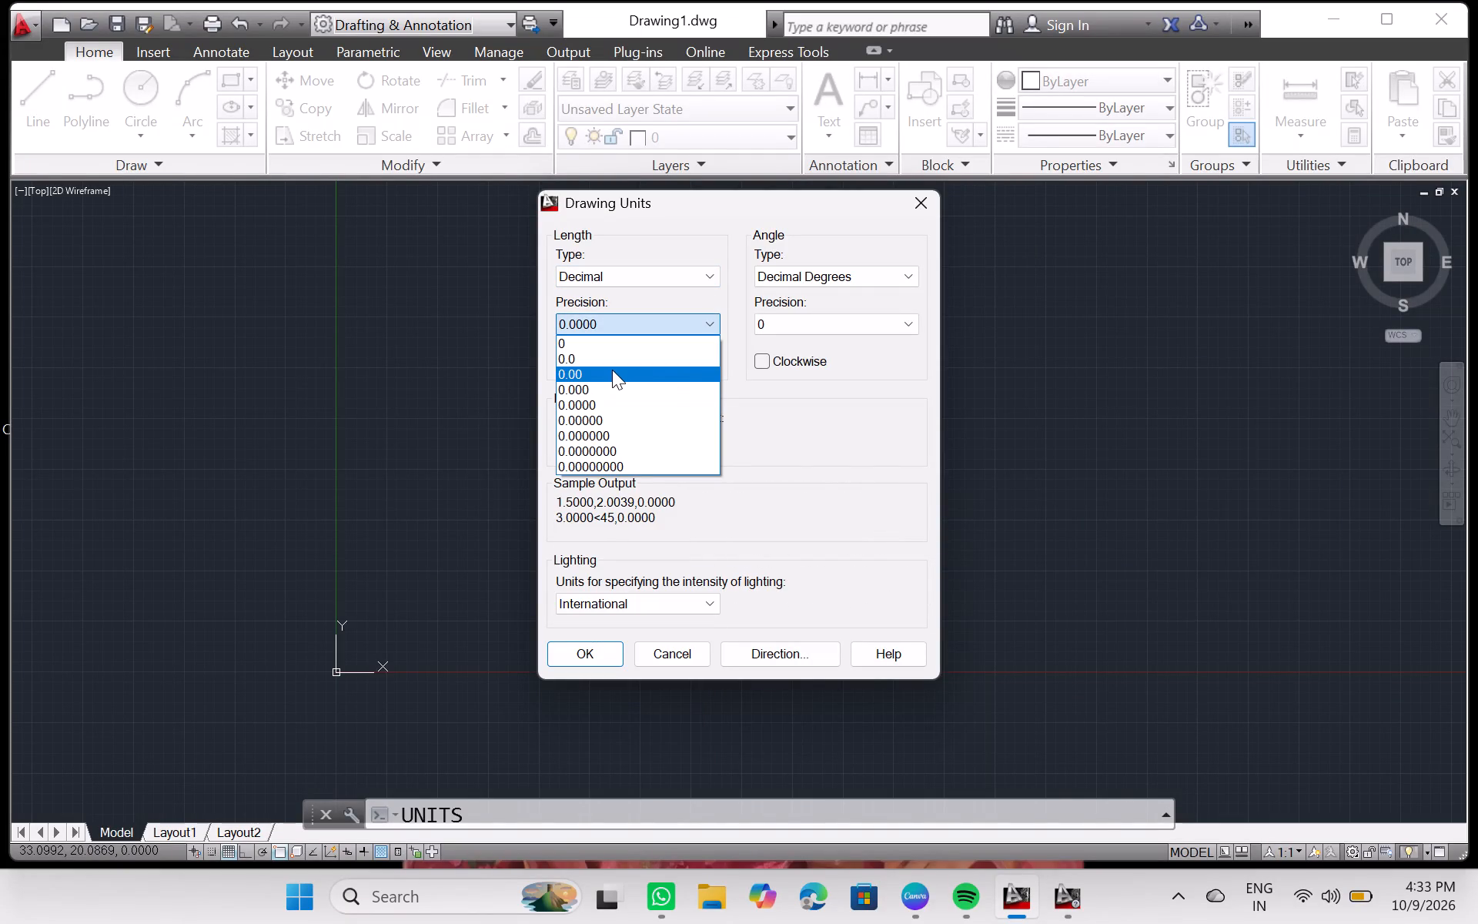
click(612, 370)
click(604, 650)
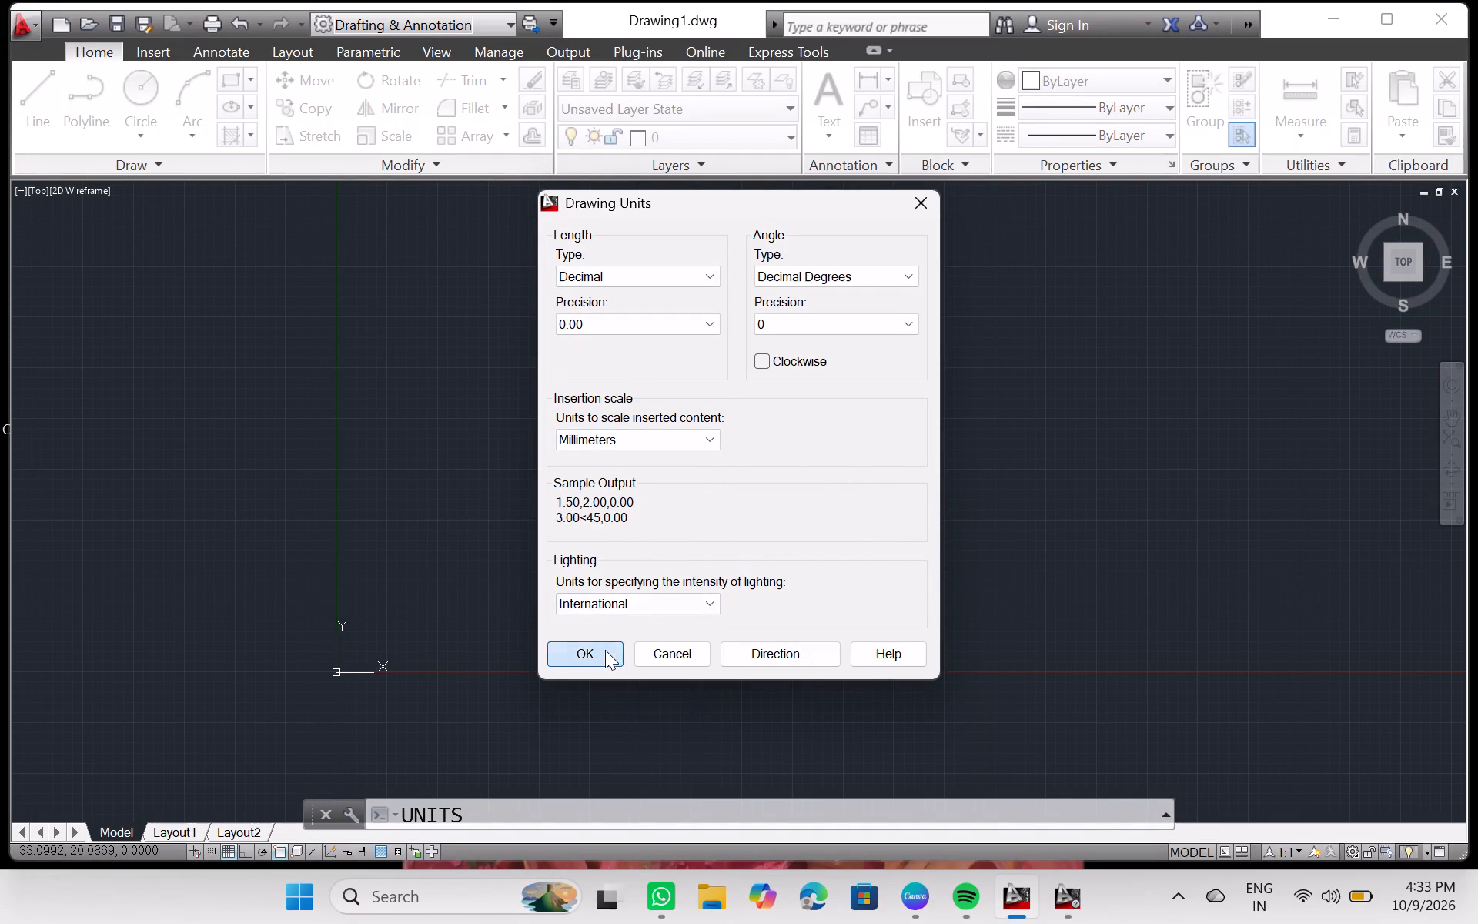
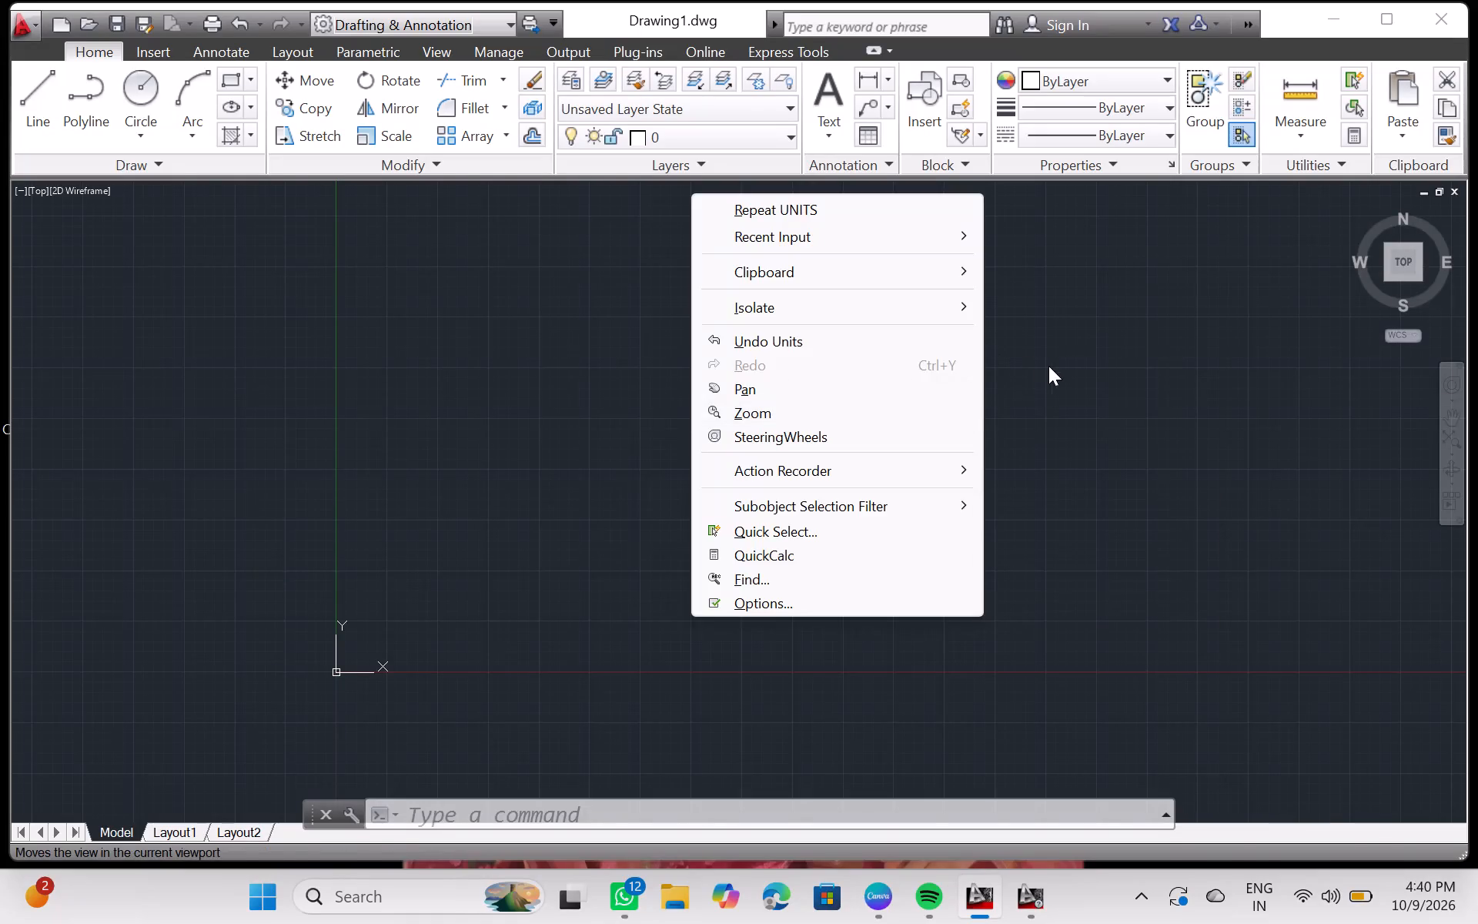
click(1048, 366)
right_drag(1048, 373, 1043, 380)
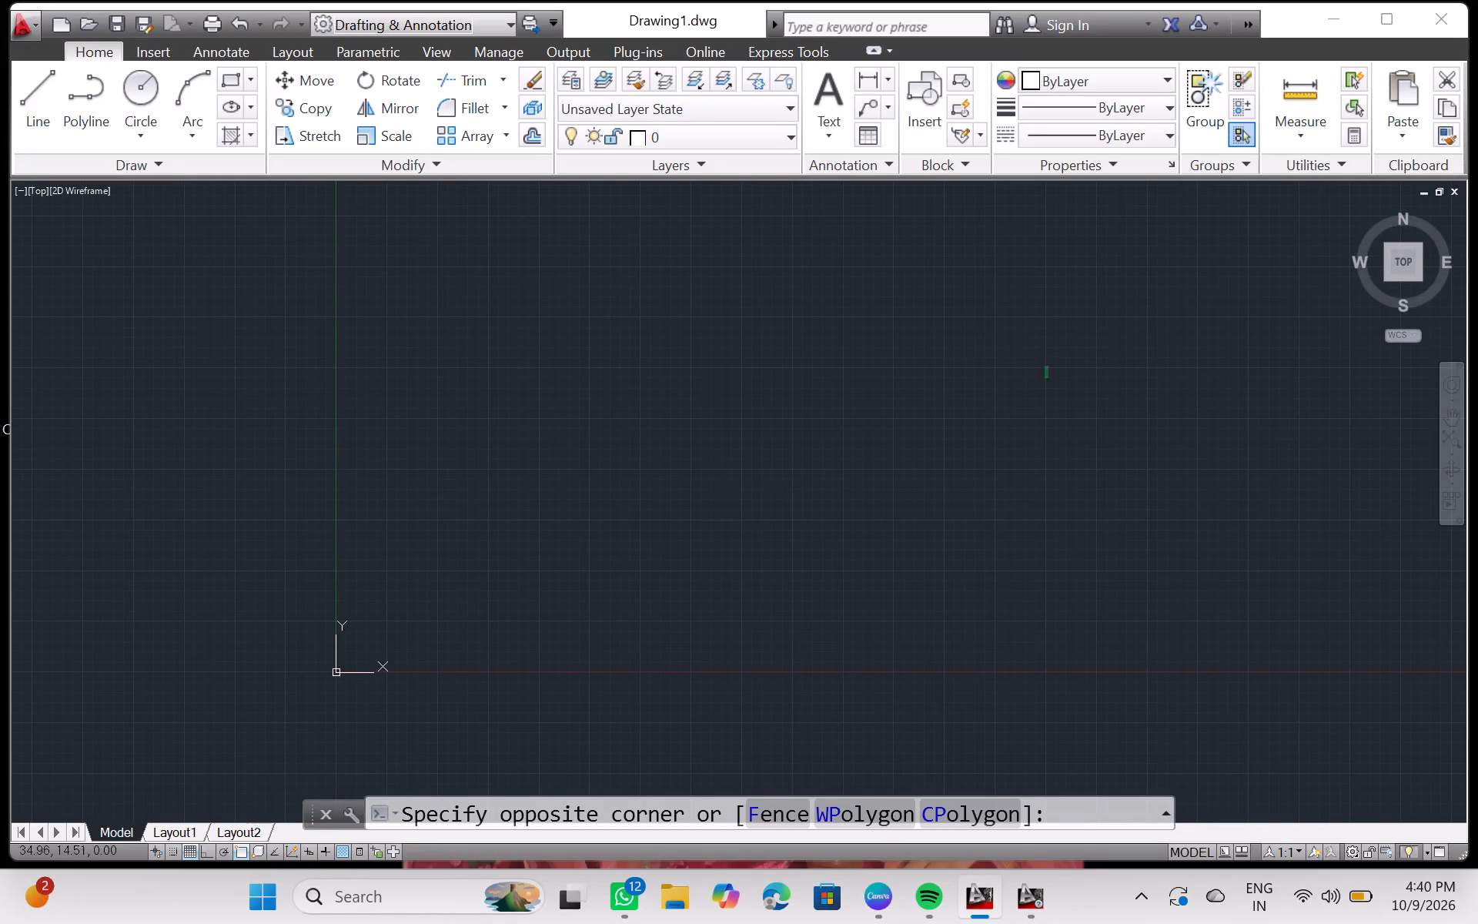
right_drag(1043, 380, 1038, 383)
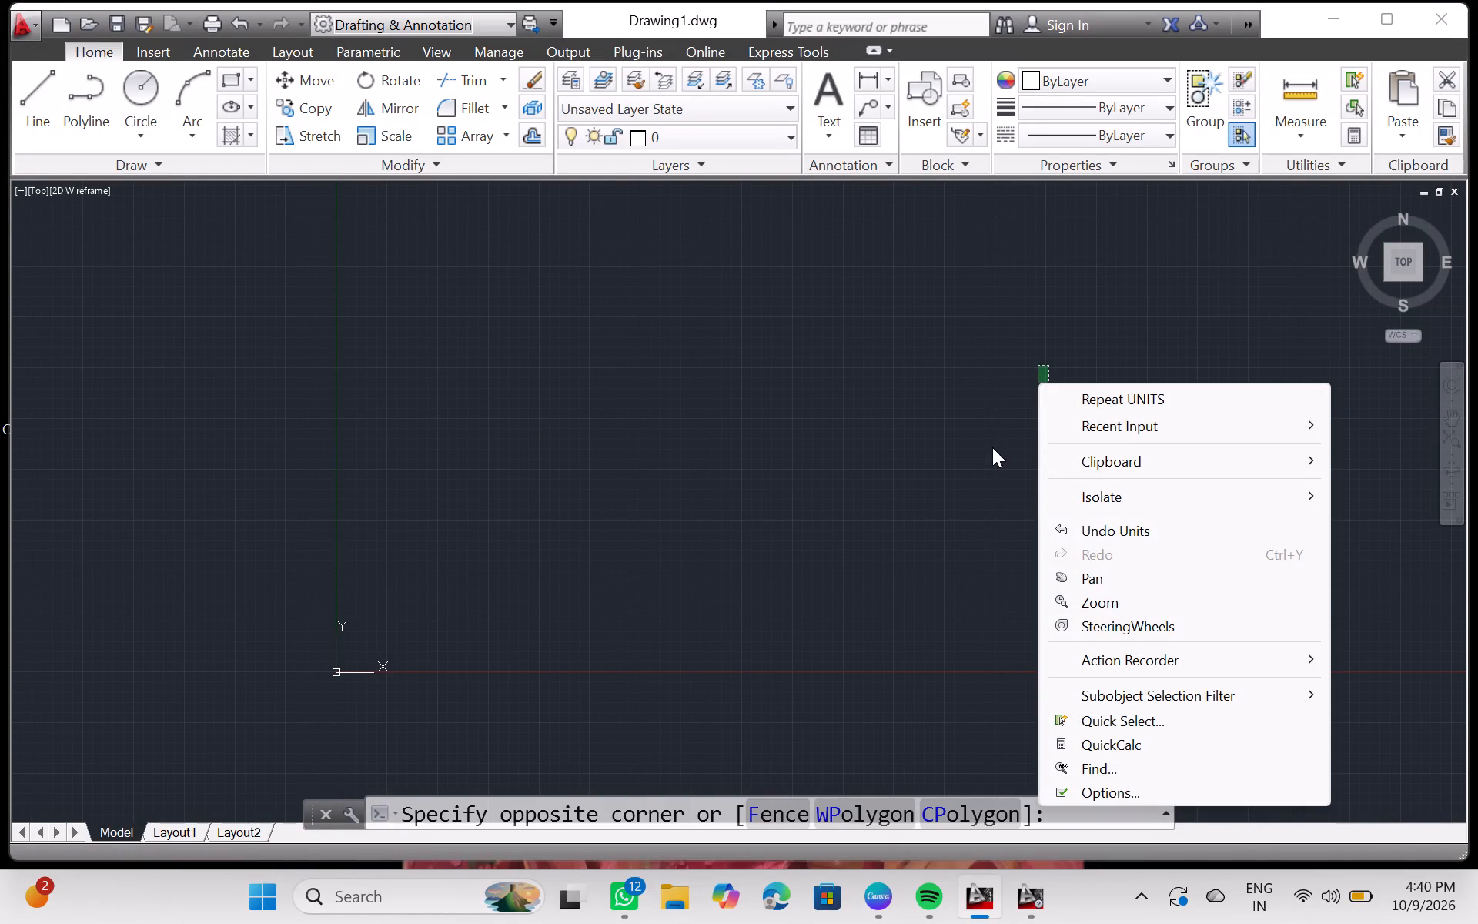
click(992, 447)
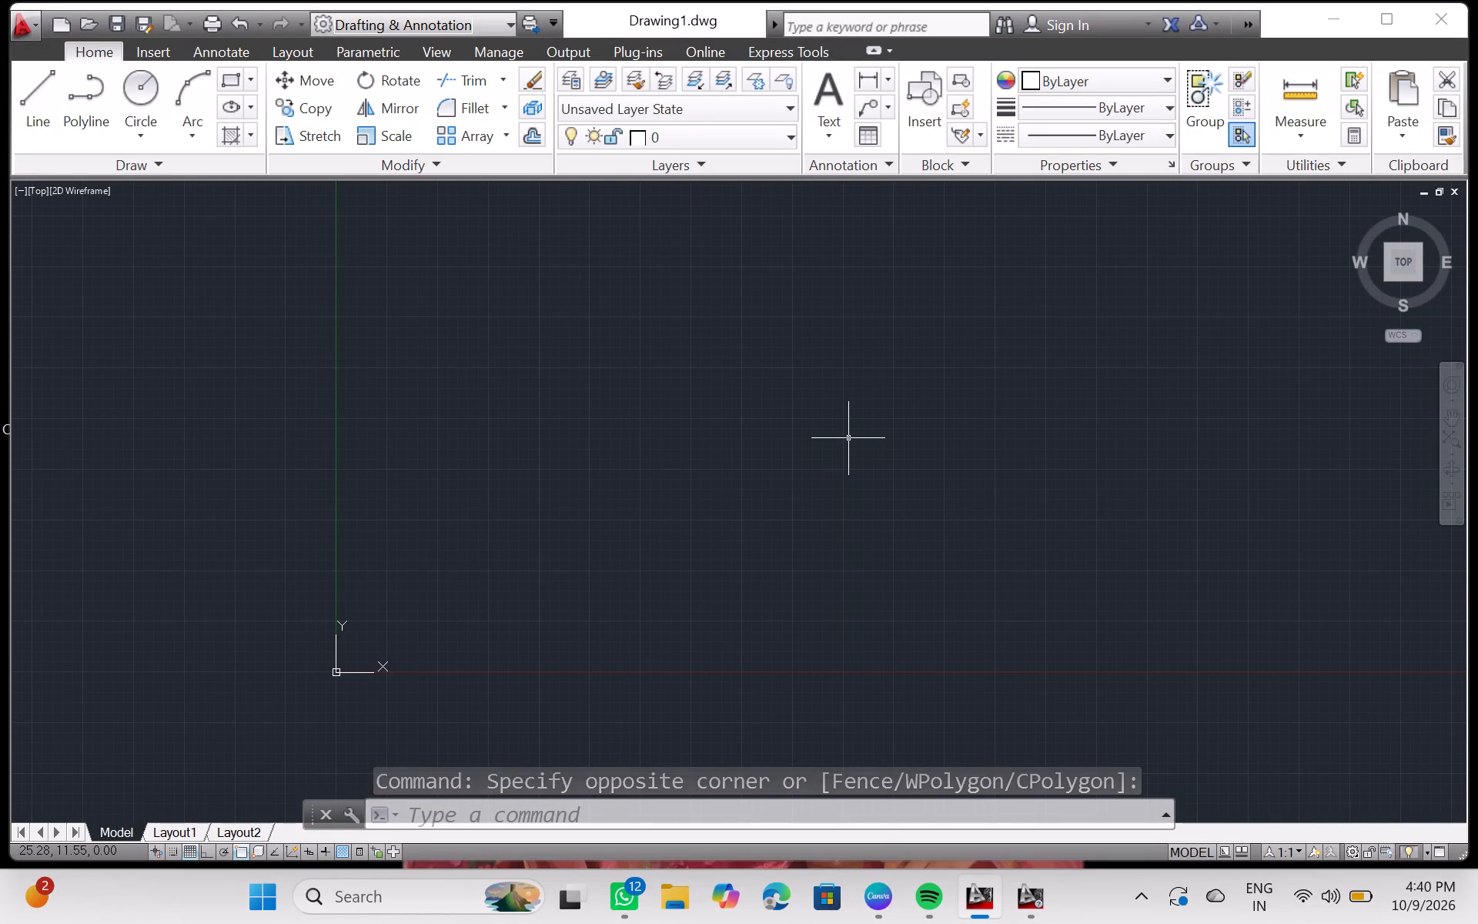
Review the drawing units settings for length type, precision and insertion scale.
text(un)
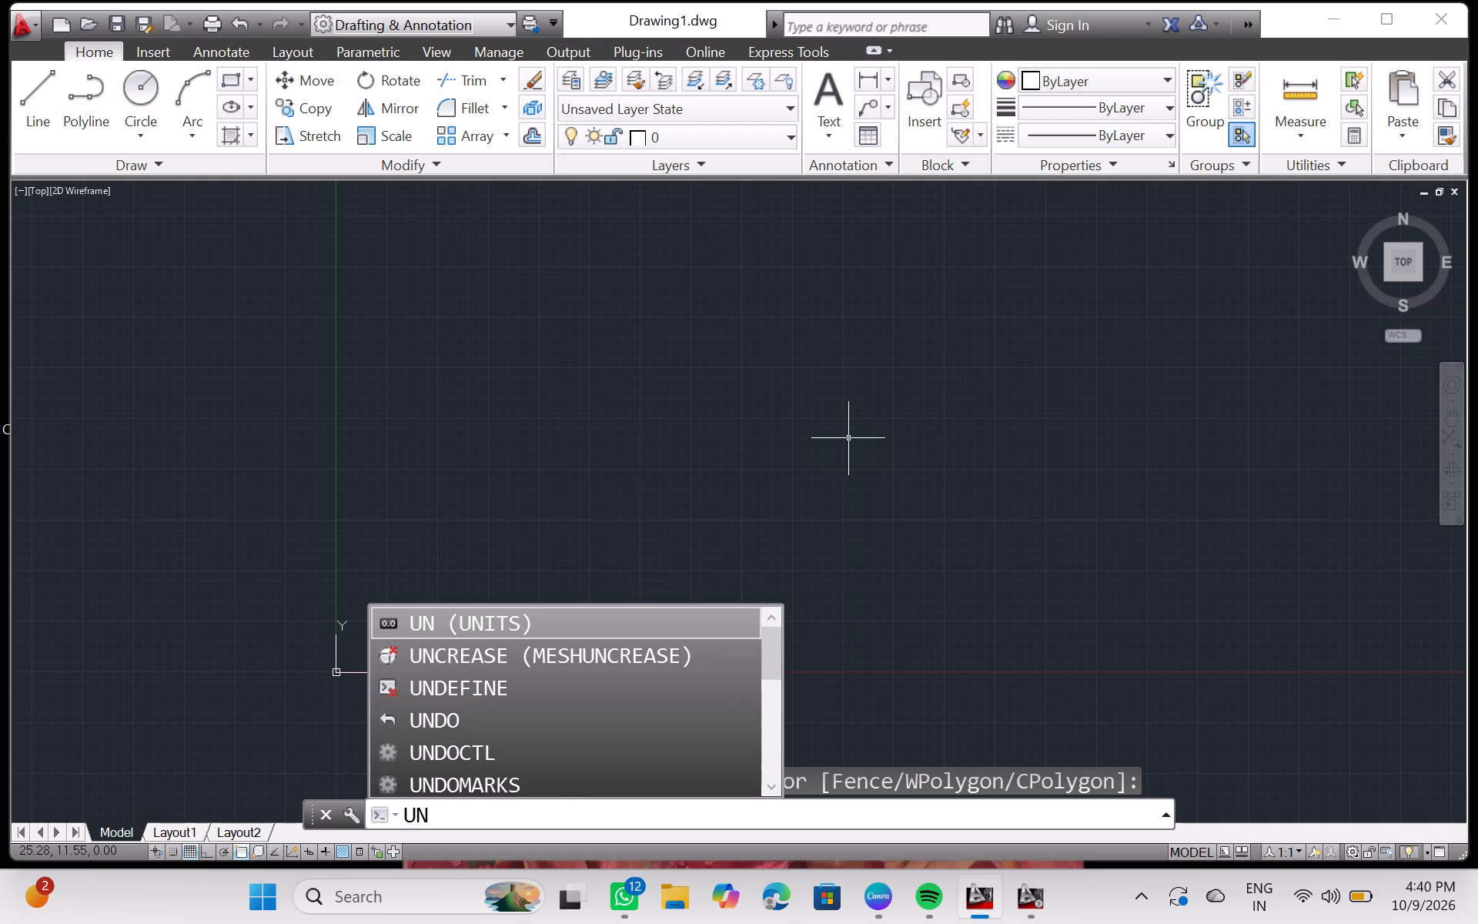
key(Return)
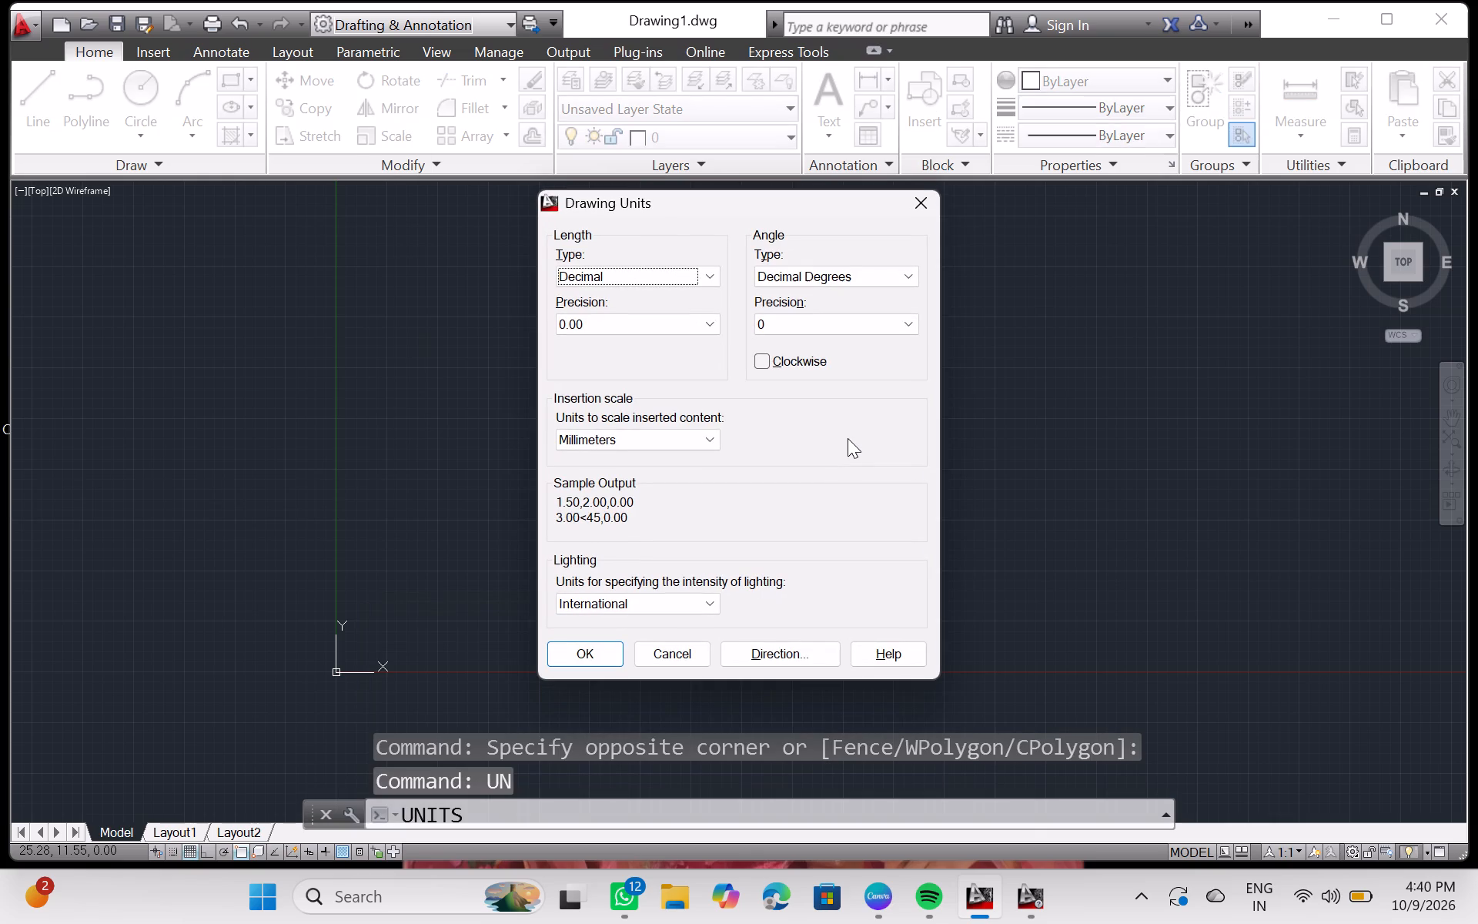
click(926, 211)
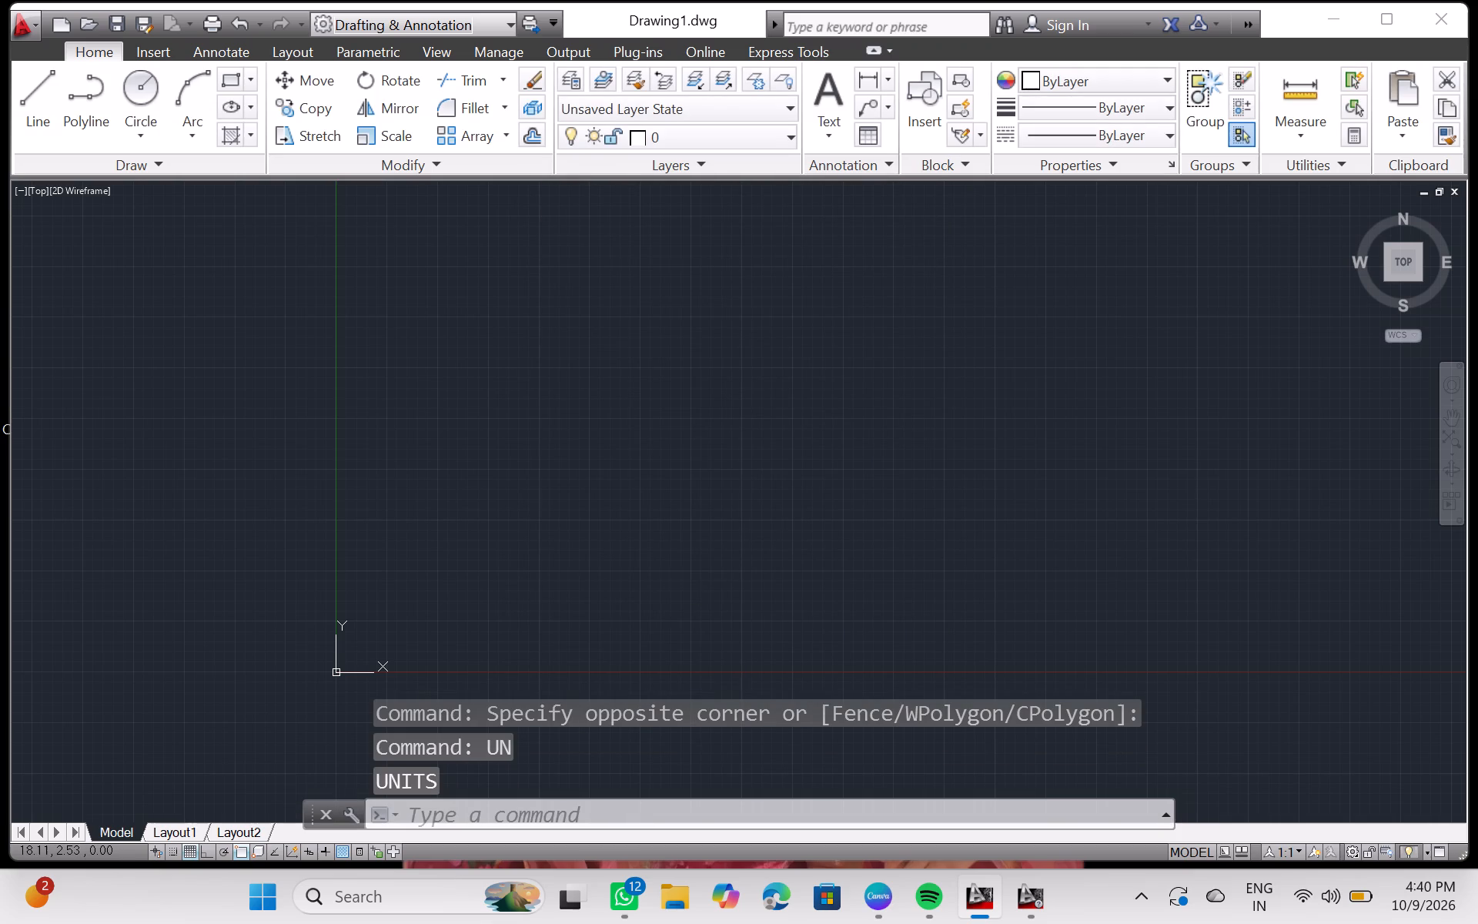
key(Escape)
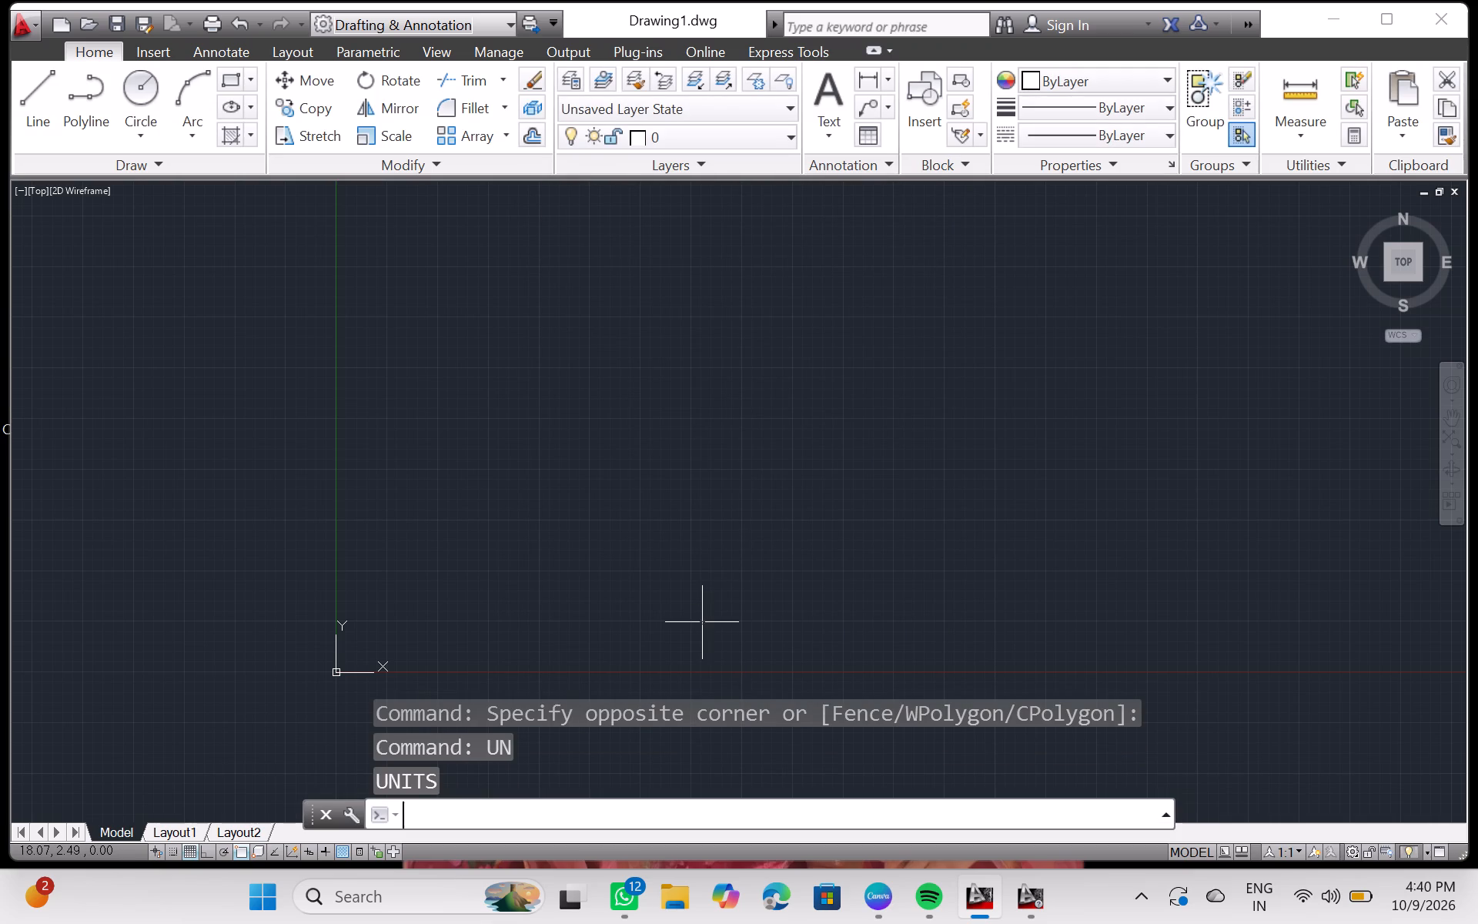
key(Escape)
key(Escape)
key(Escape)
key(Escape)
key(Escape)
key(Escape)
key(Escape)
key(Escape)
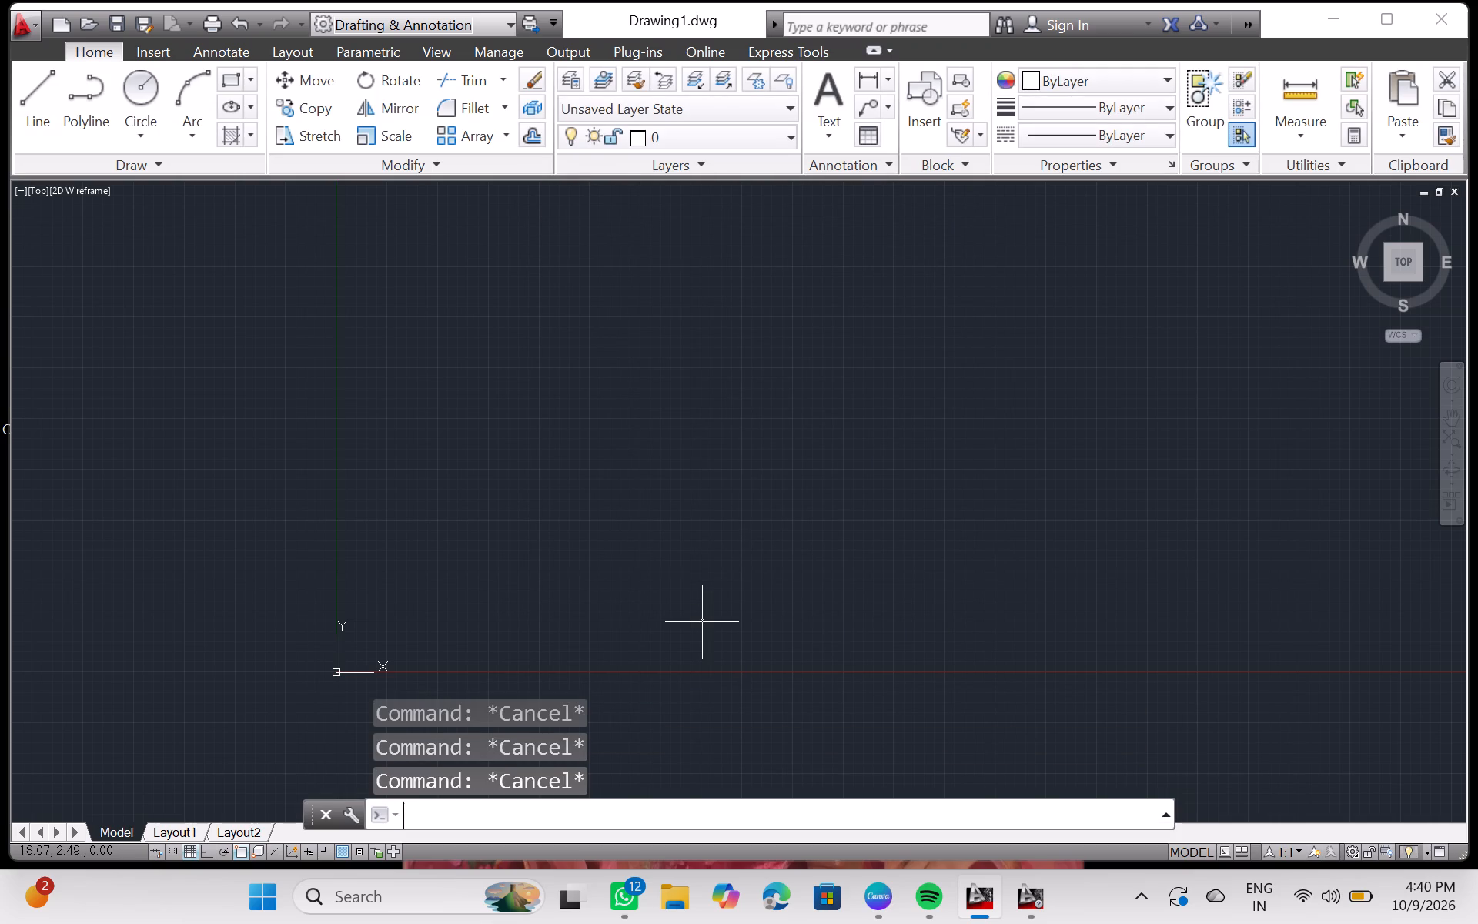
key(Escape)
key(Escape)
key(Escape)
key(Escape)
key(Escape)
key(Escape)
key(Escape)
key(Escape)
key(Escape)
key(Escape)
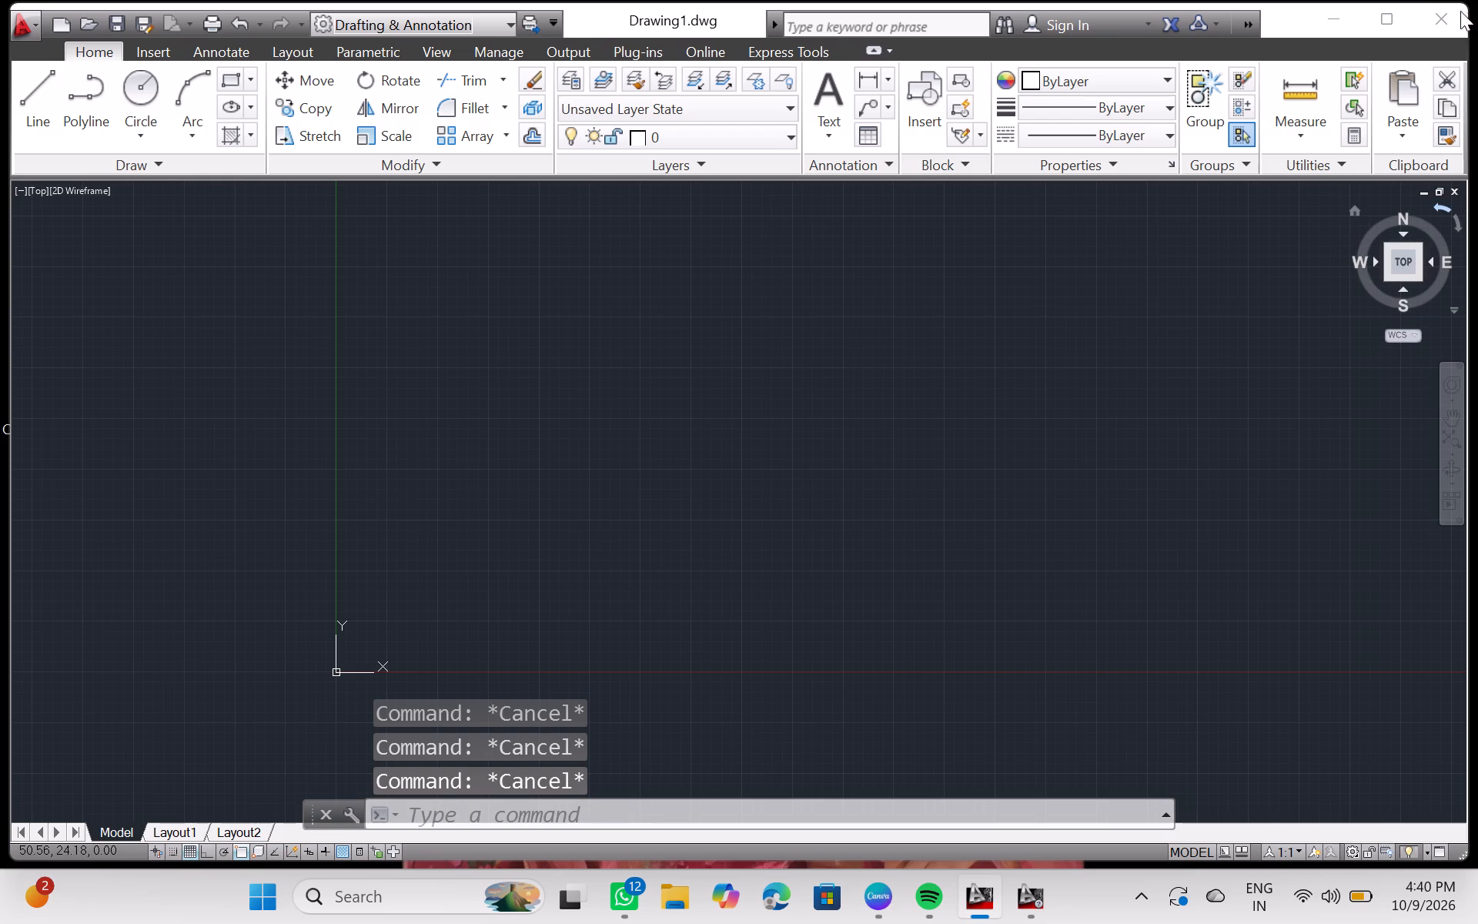
Close AutoCAD without saving the changes to Drawing1.dwg.
click(1436, 13)
key(Up)
key(Left)
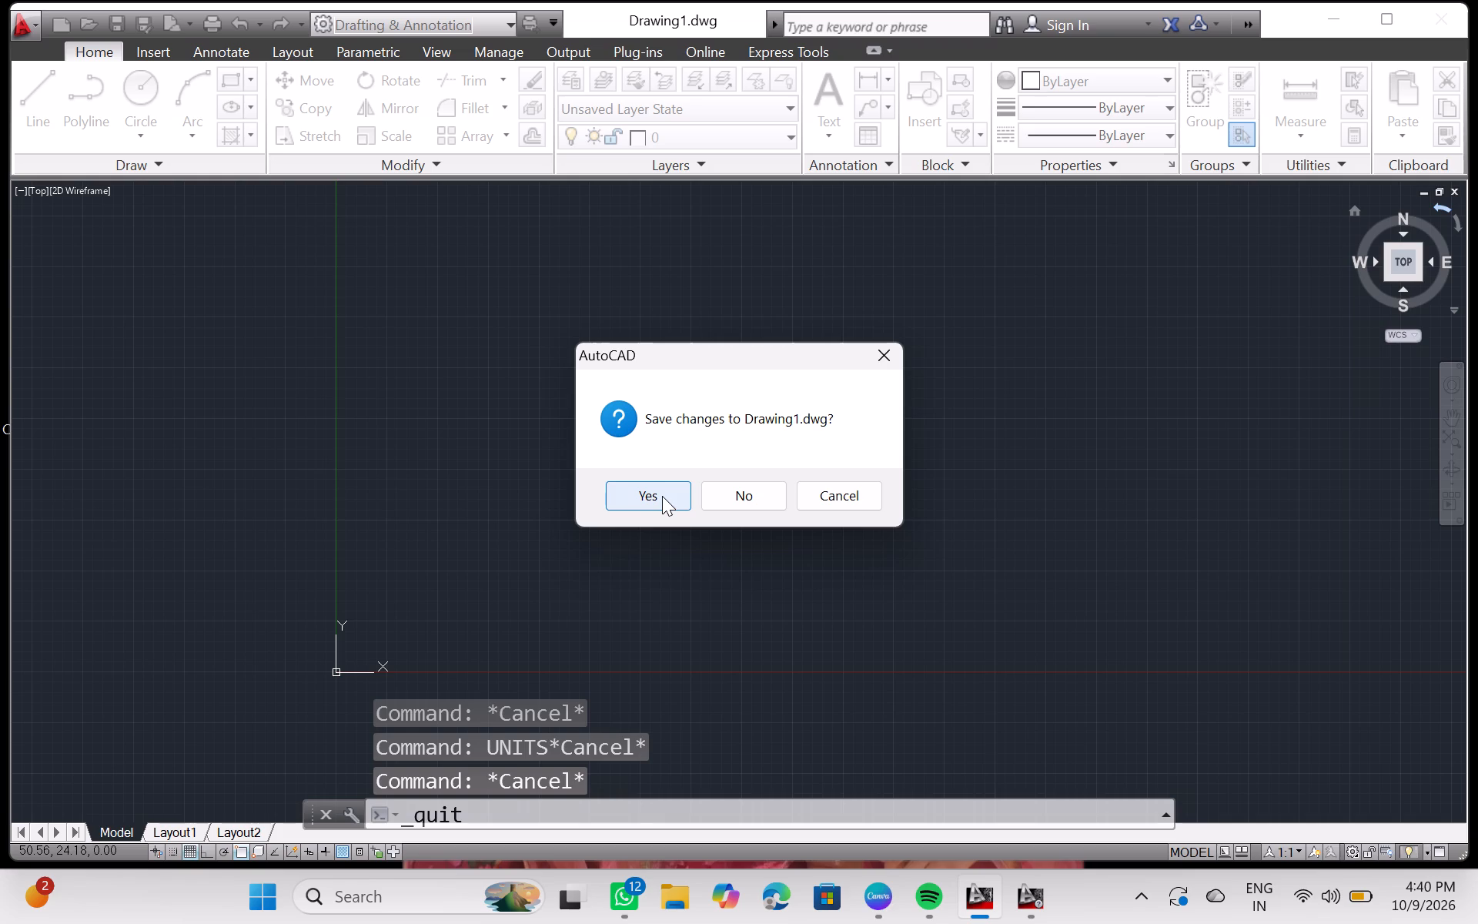
click(730, 497)
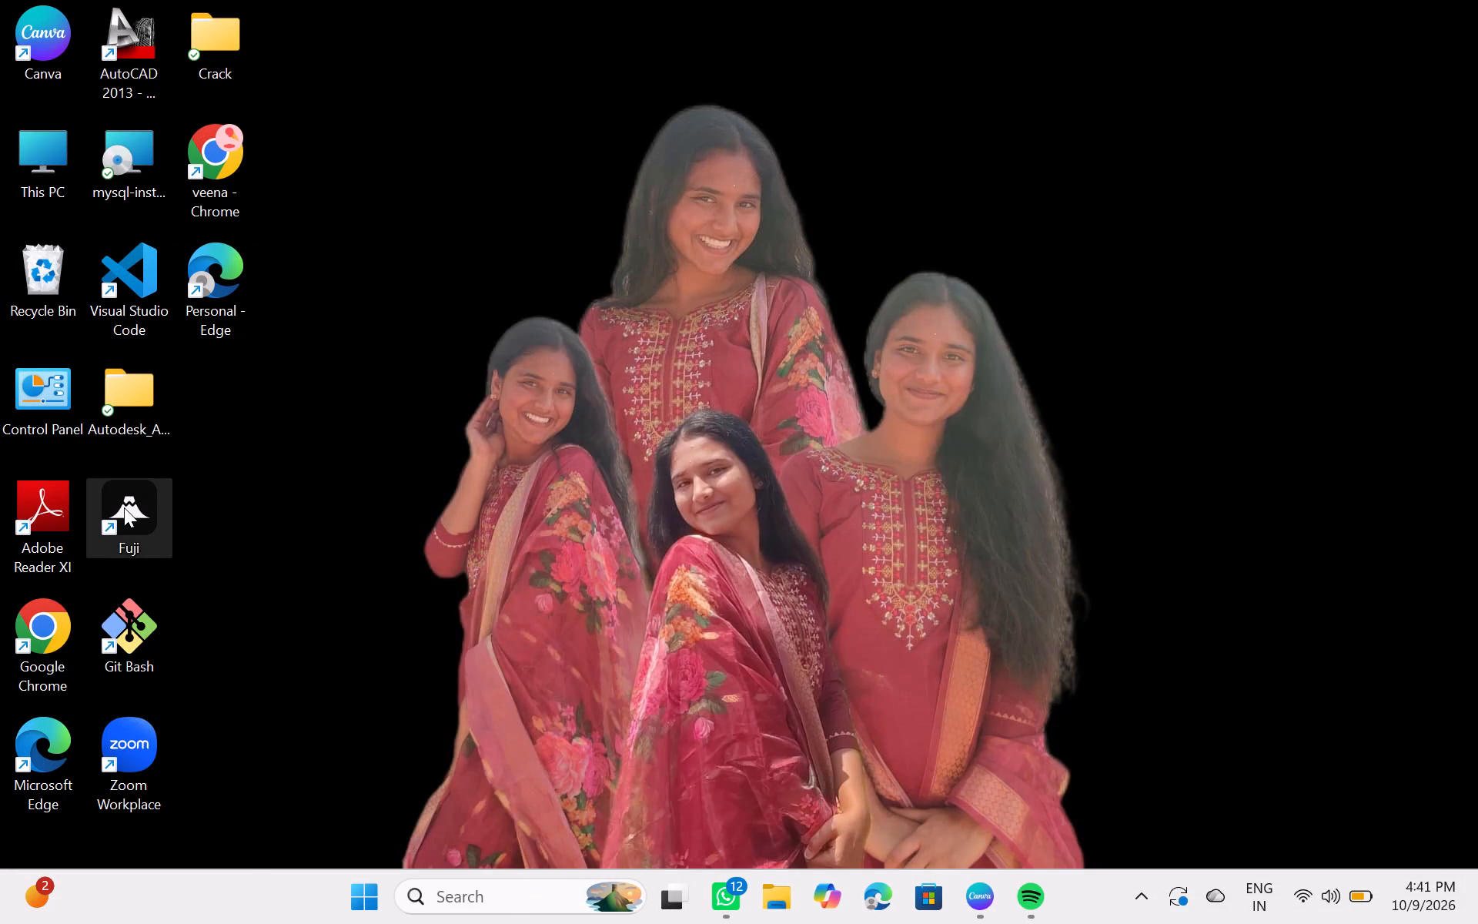
Launch the Fuji application from the desktop.
double_click(124, 507)
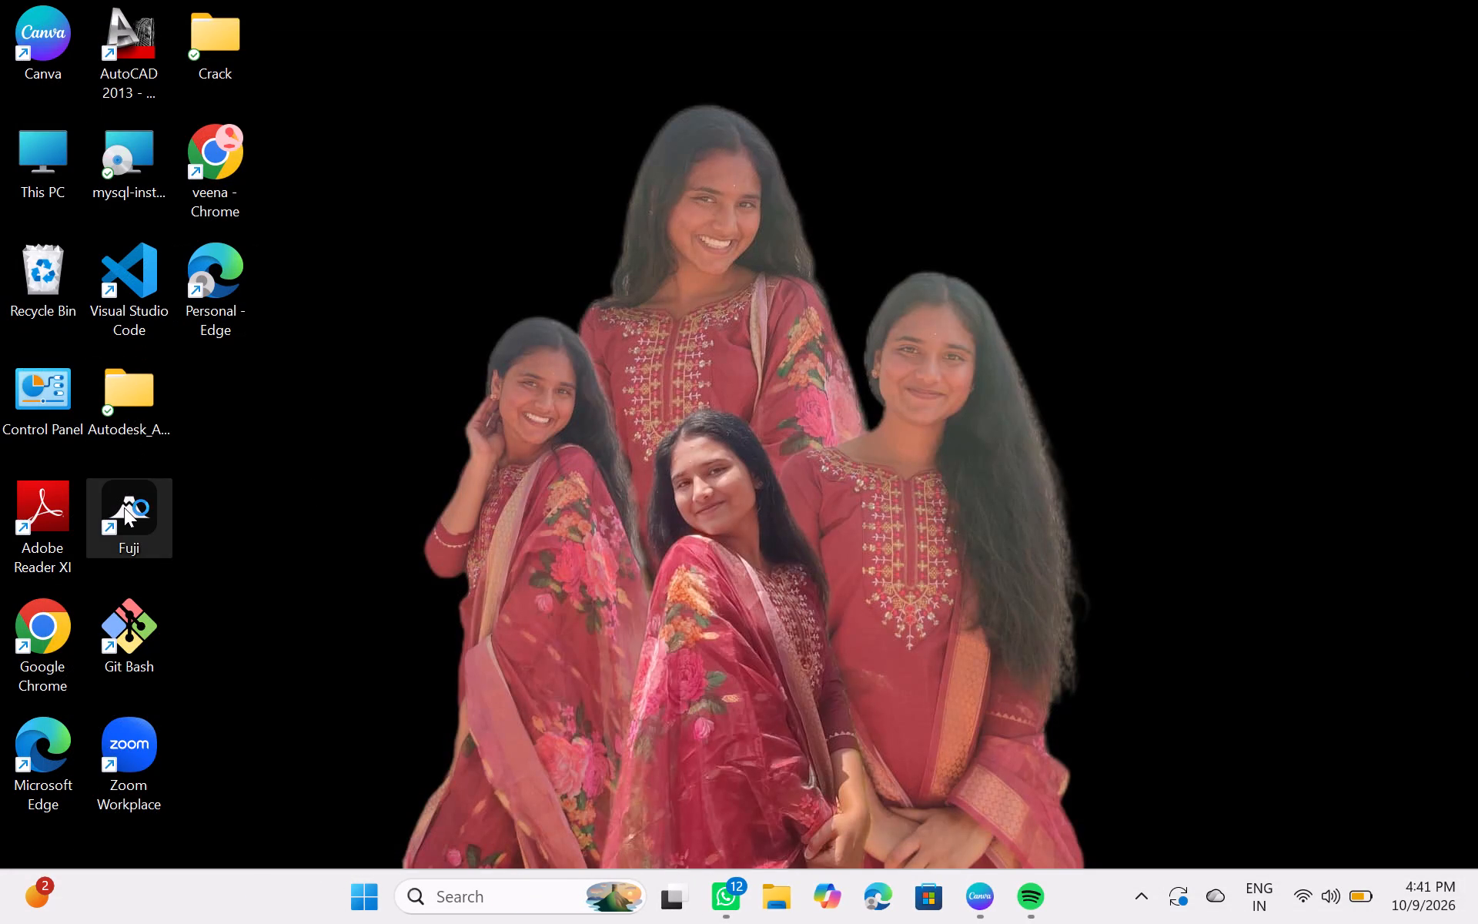
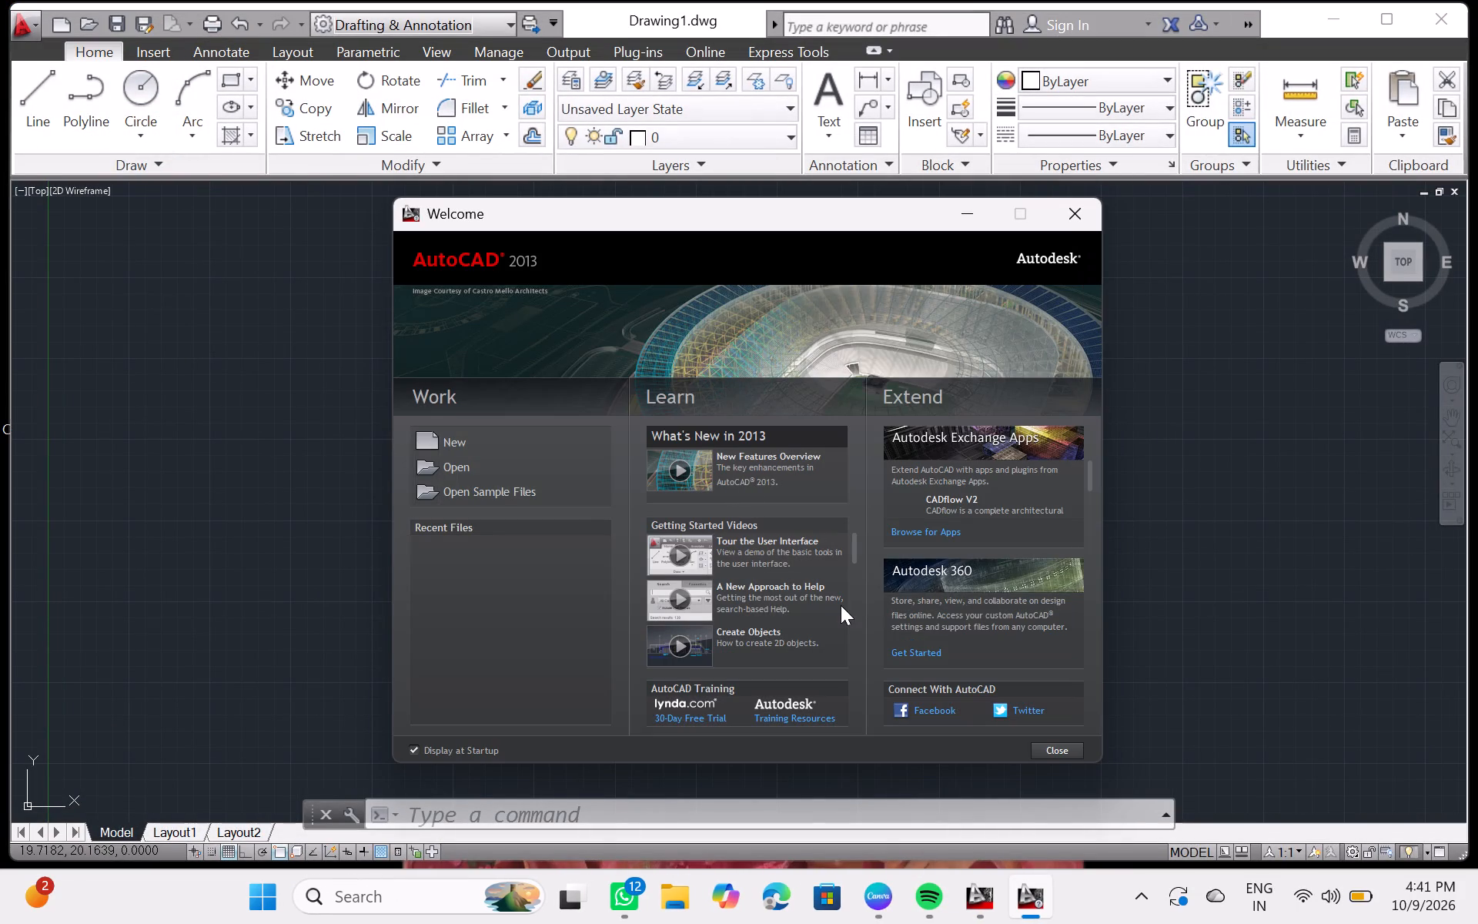
Dismiss the welcome window and configure the drawing units to millimeters with a length precision of 0.00.
click(1084, 213)
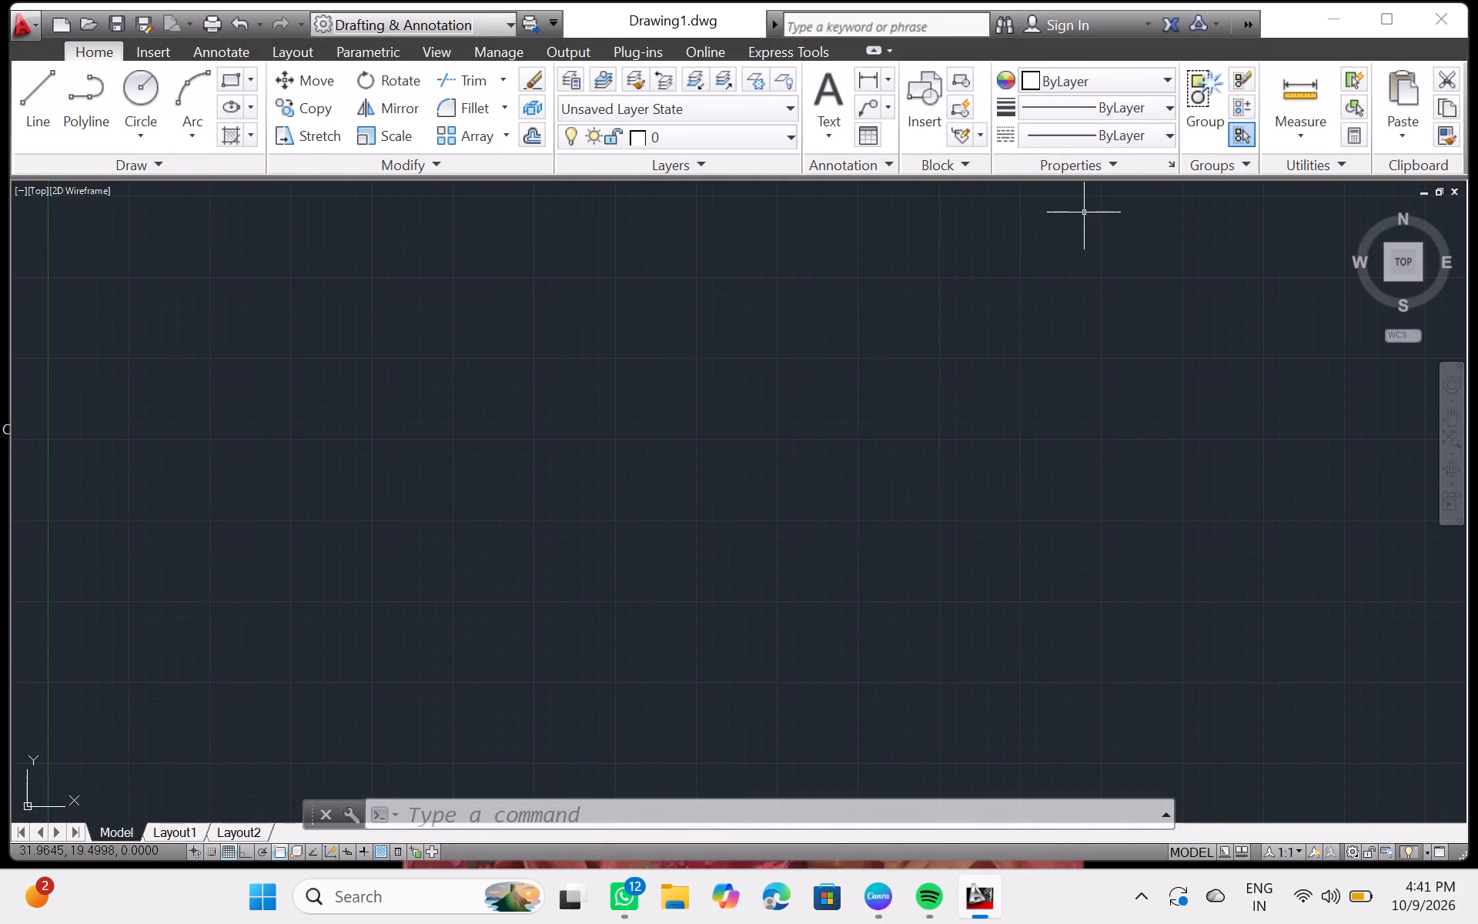
text(un)
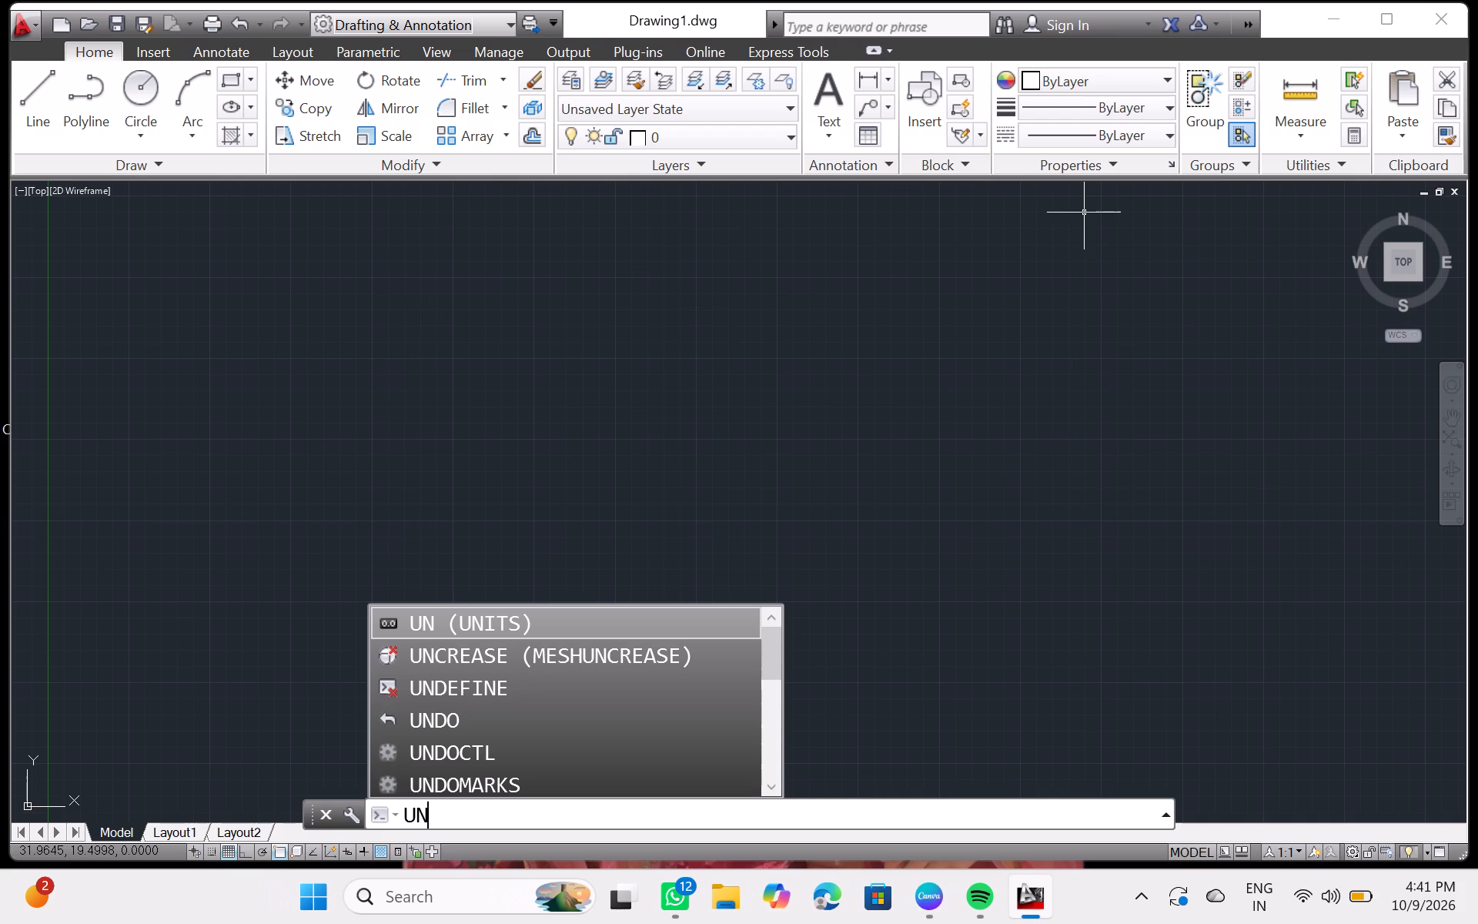
key(Return)
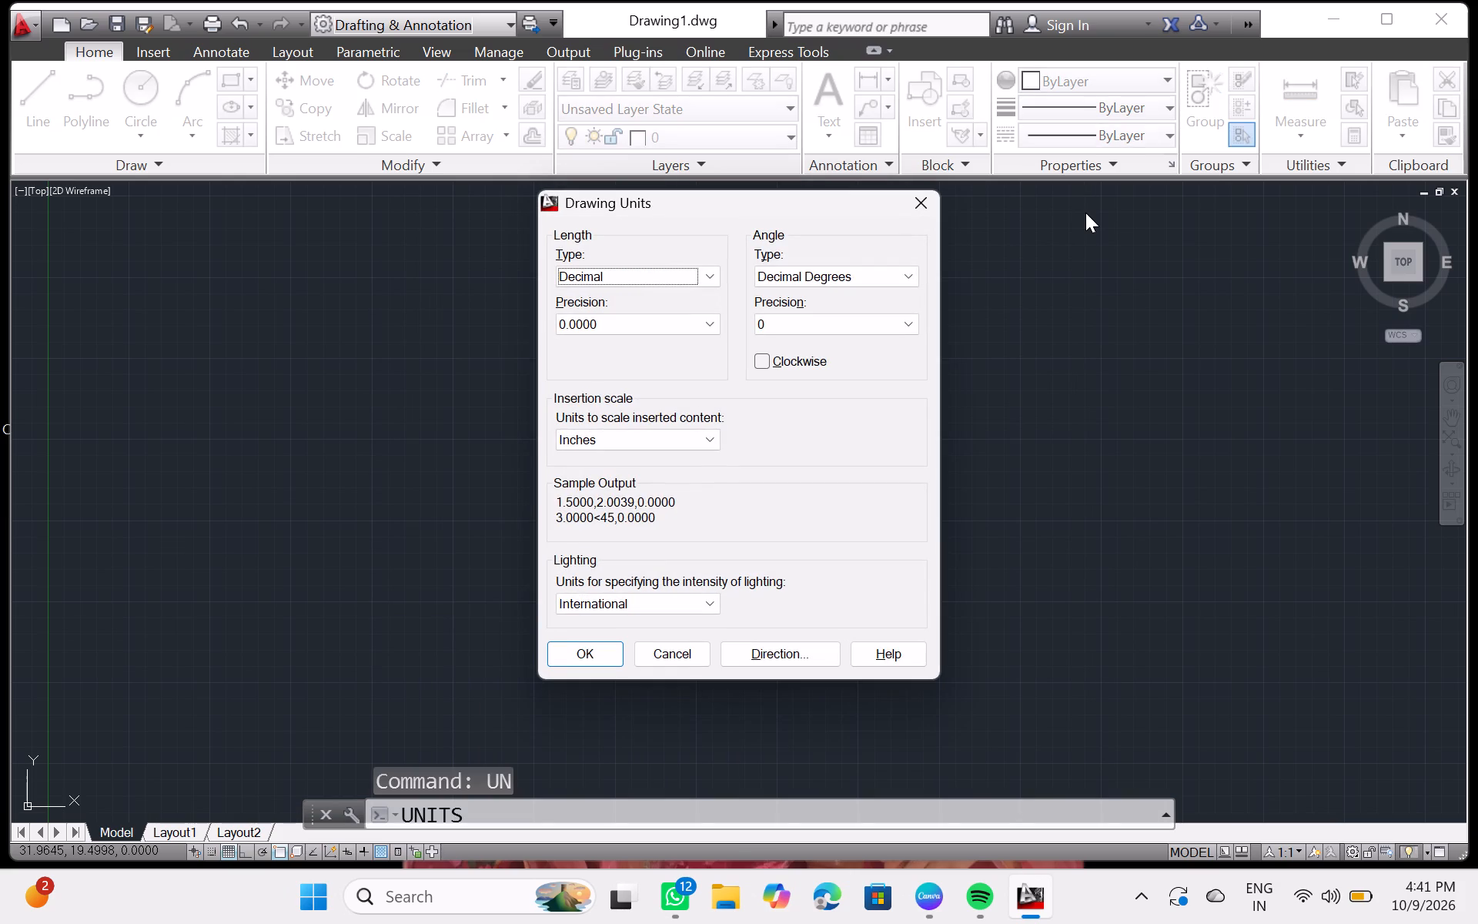
click(709, 440)
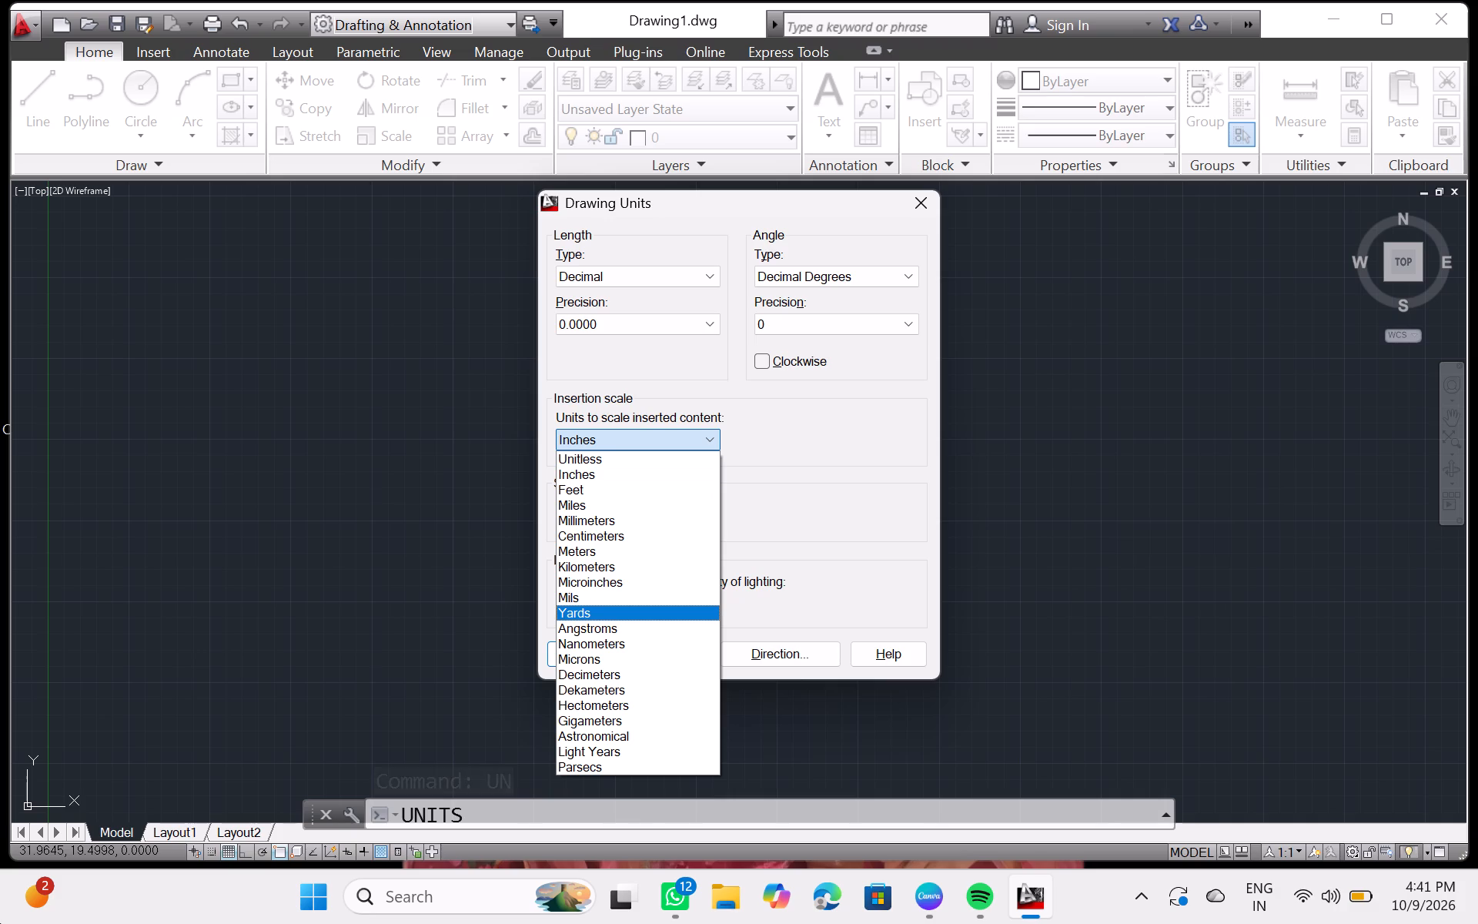
click(609, 523)
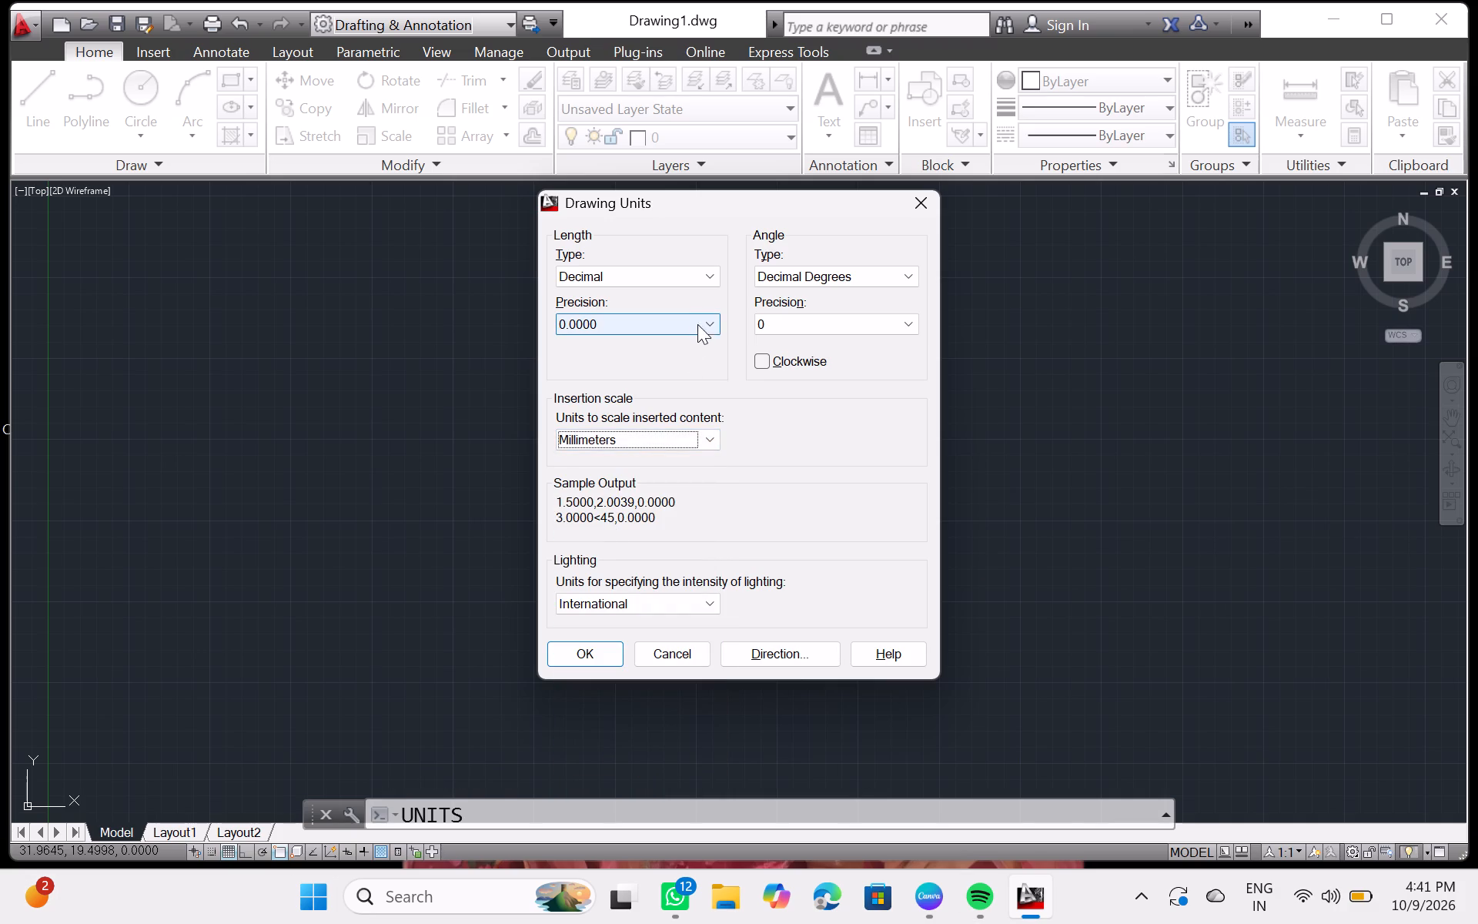
click(710, 319)
click(600, 370)
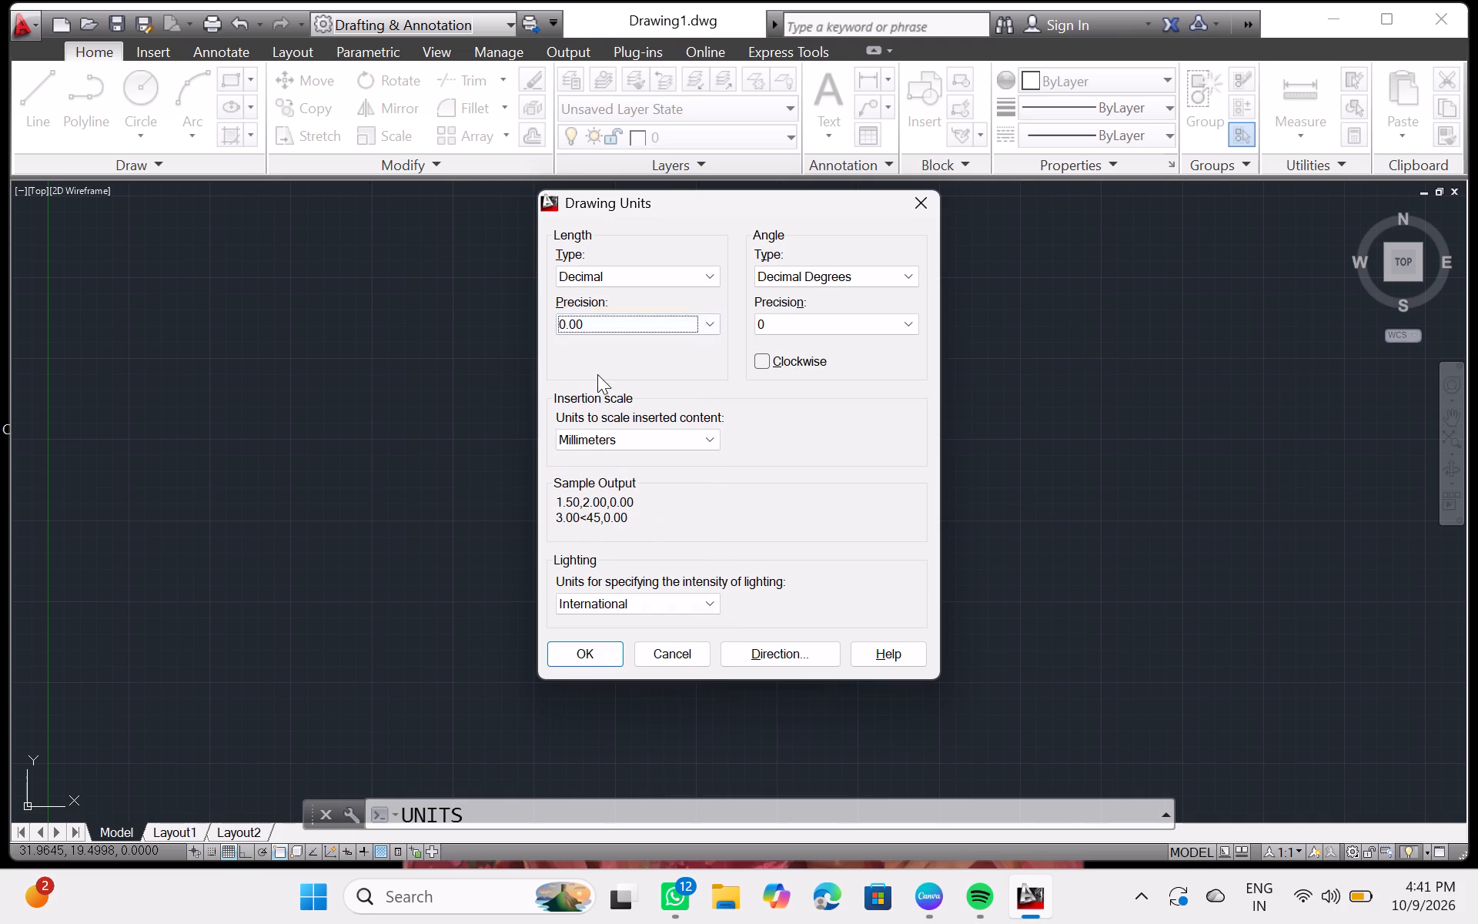
click(592, 658)
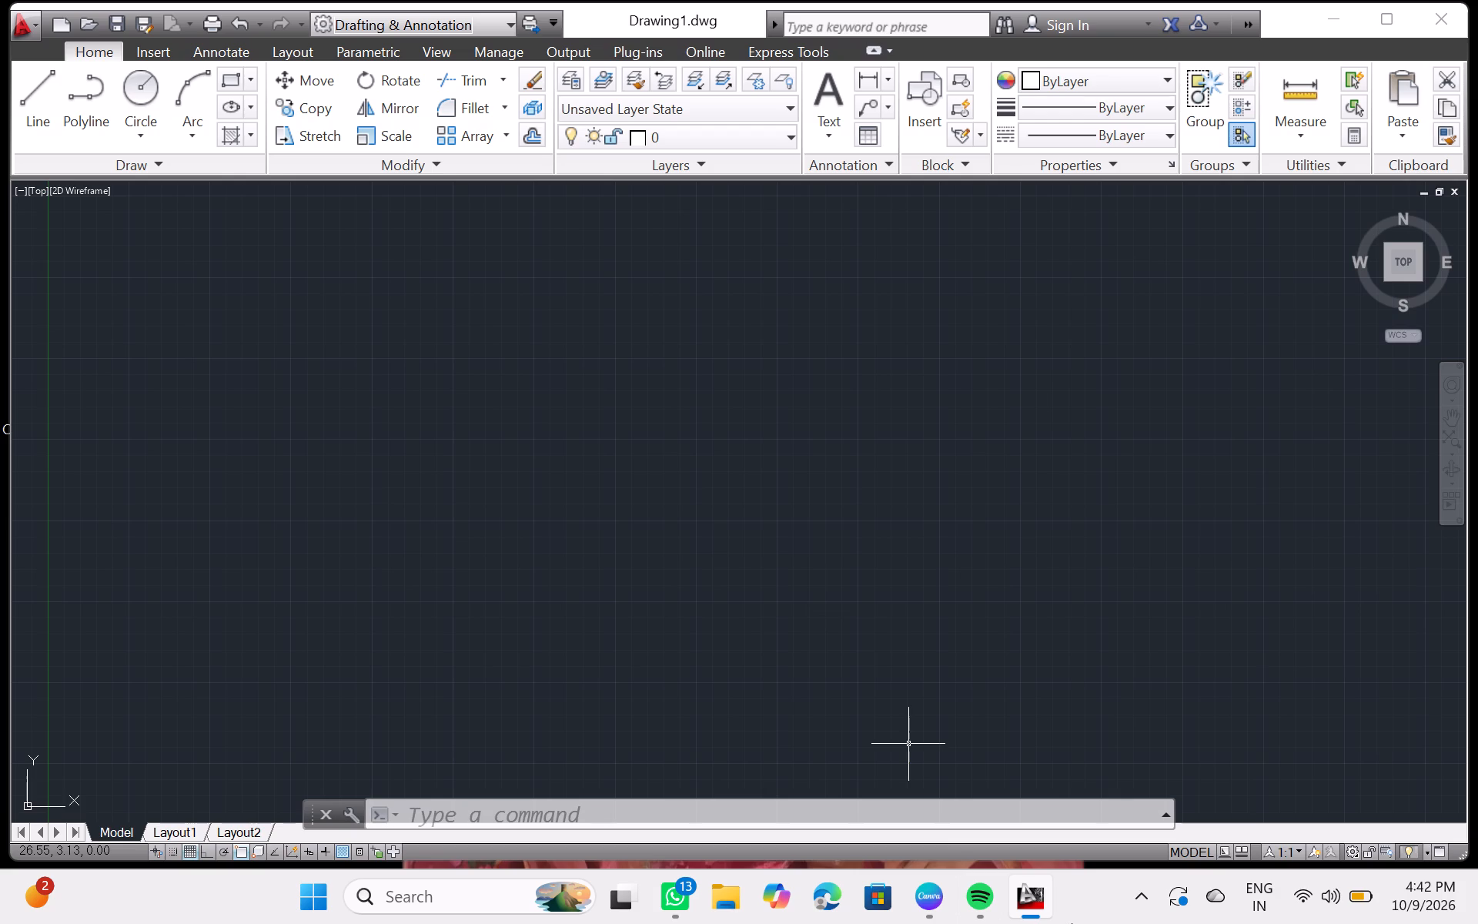
Set the model space limits with the lower left corner at 1,1 and the upper right corner at 100,100.
text(limi)
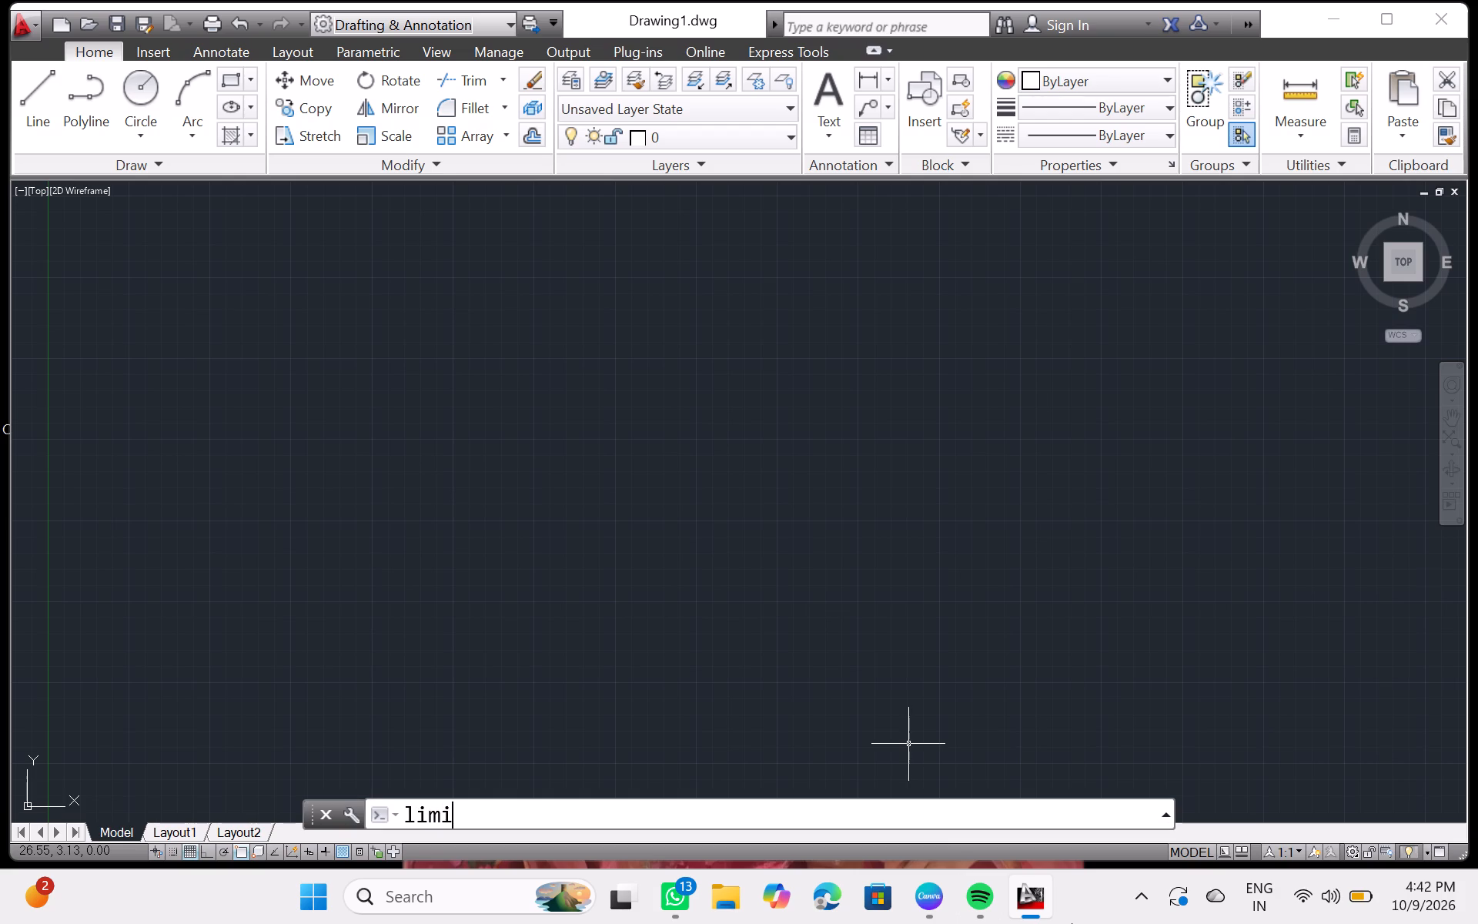
key(Return)
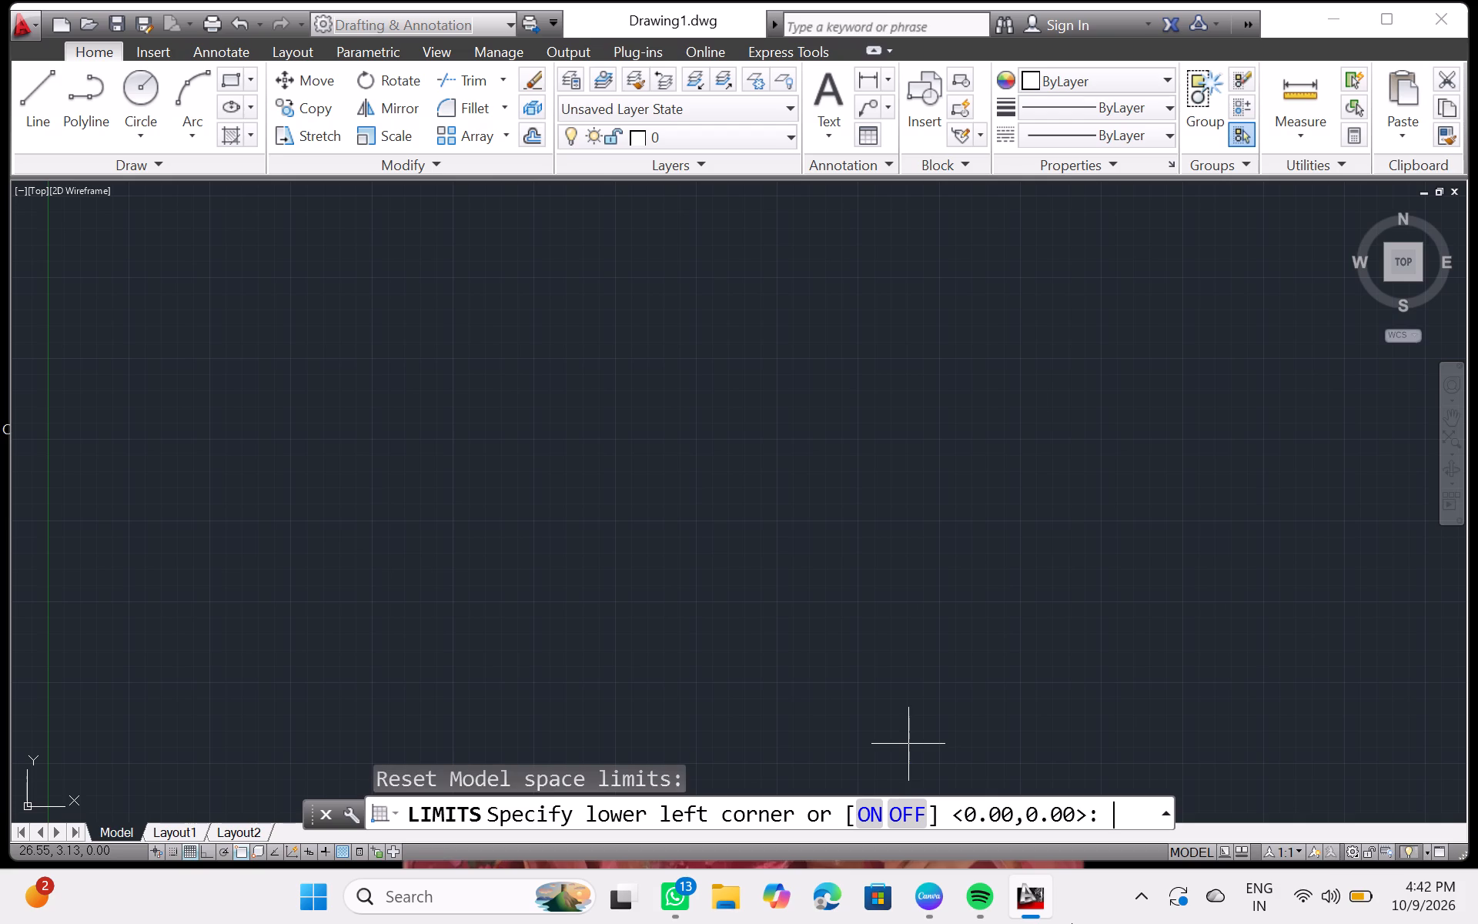
key(1)
key(comma)
key(1)
key(Return)
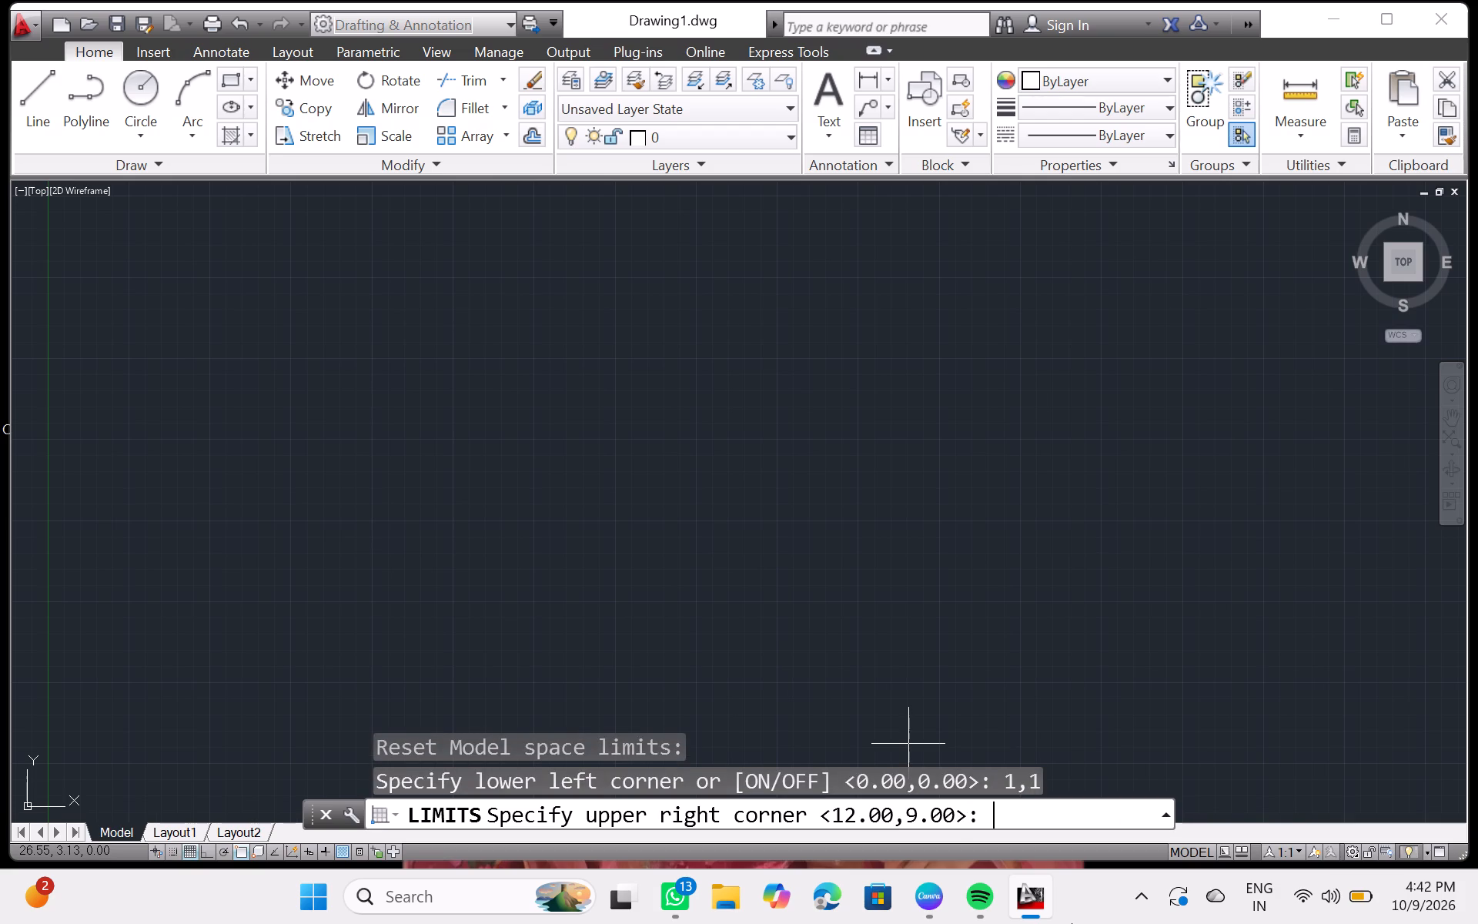
key(1)
text(00)
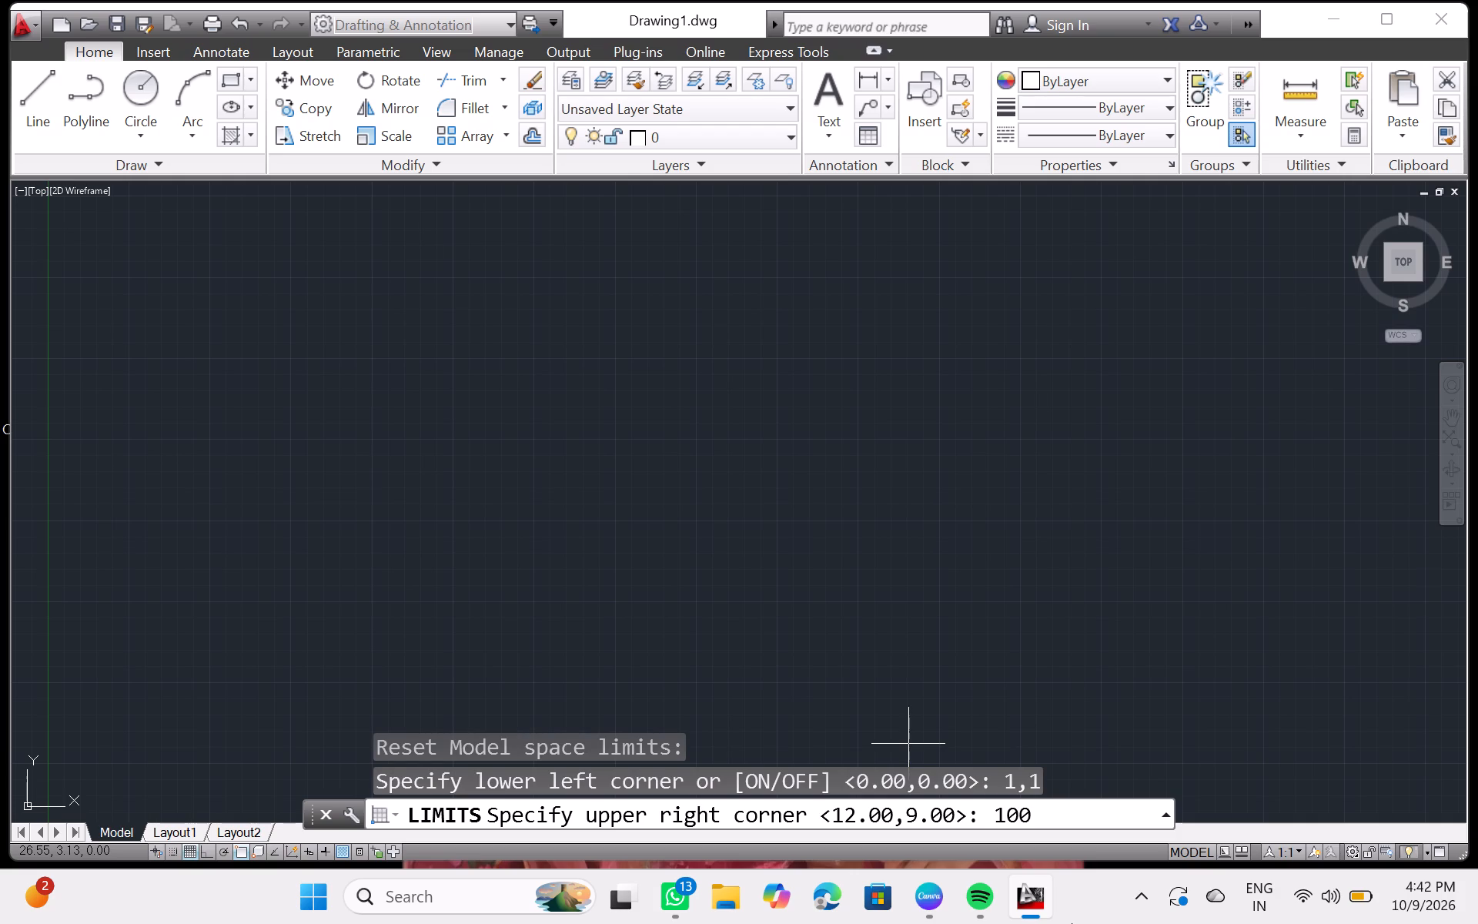
key(comma)
key(1)
text(00)
key(Return)
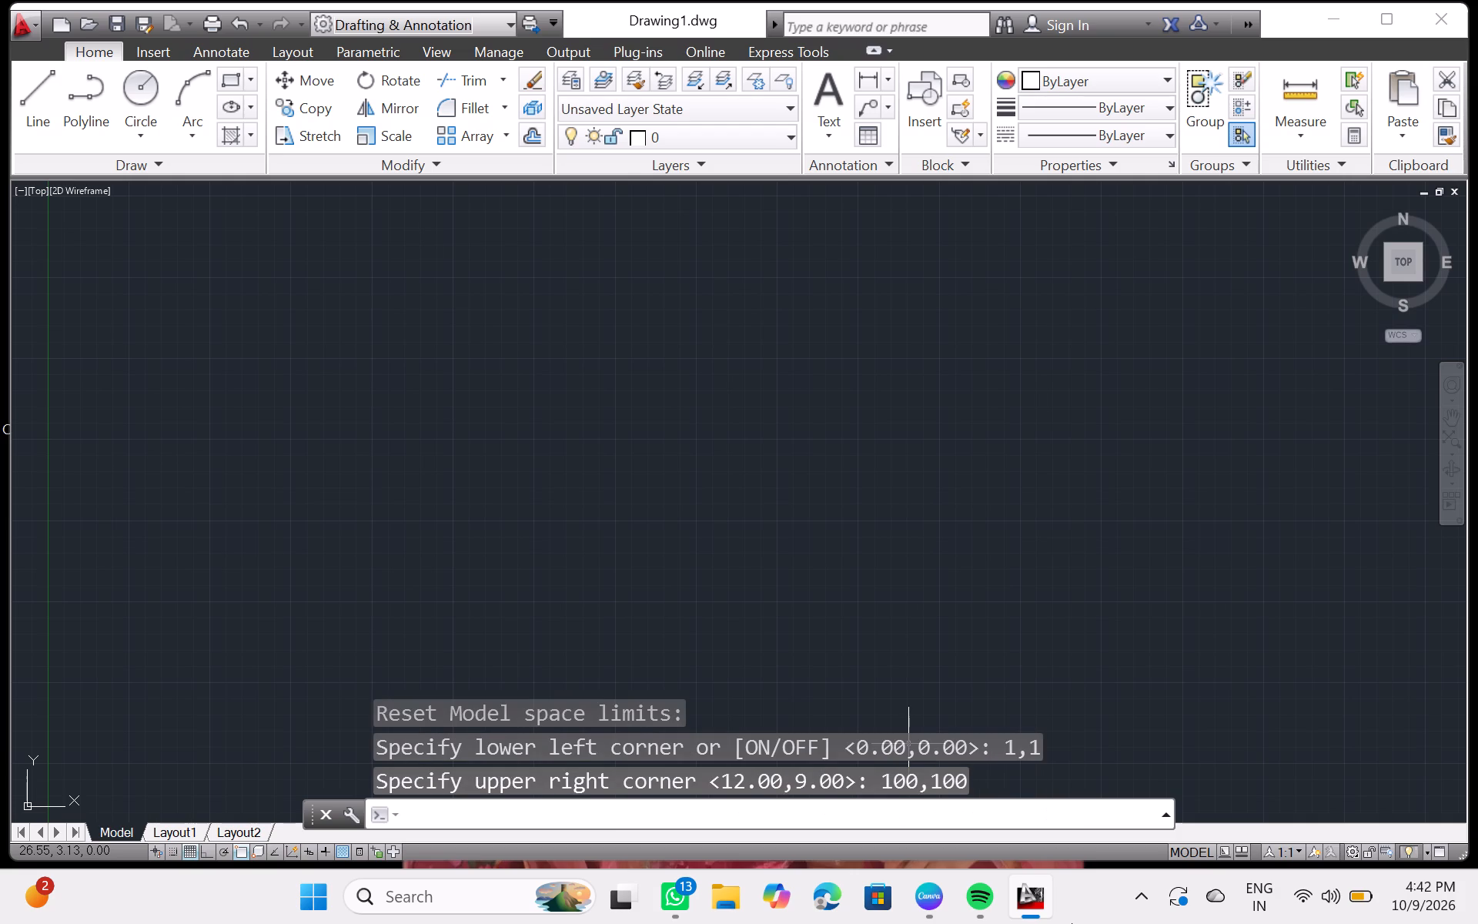
Zoom to All so the view fits the full drawing limits.
key(z)
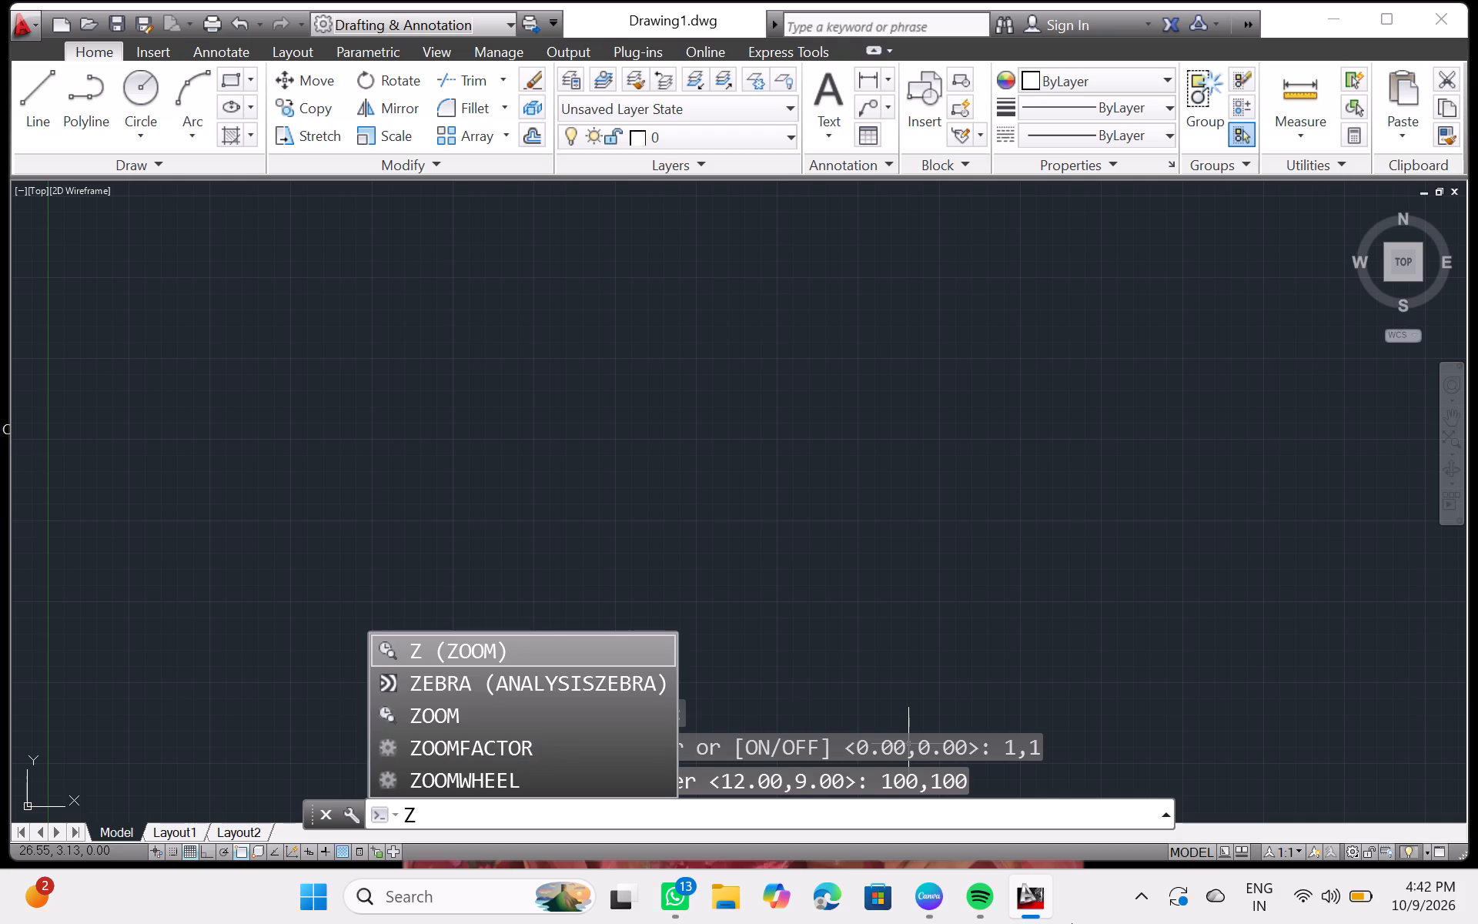
key(Return)
key(a)
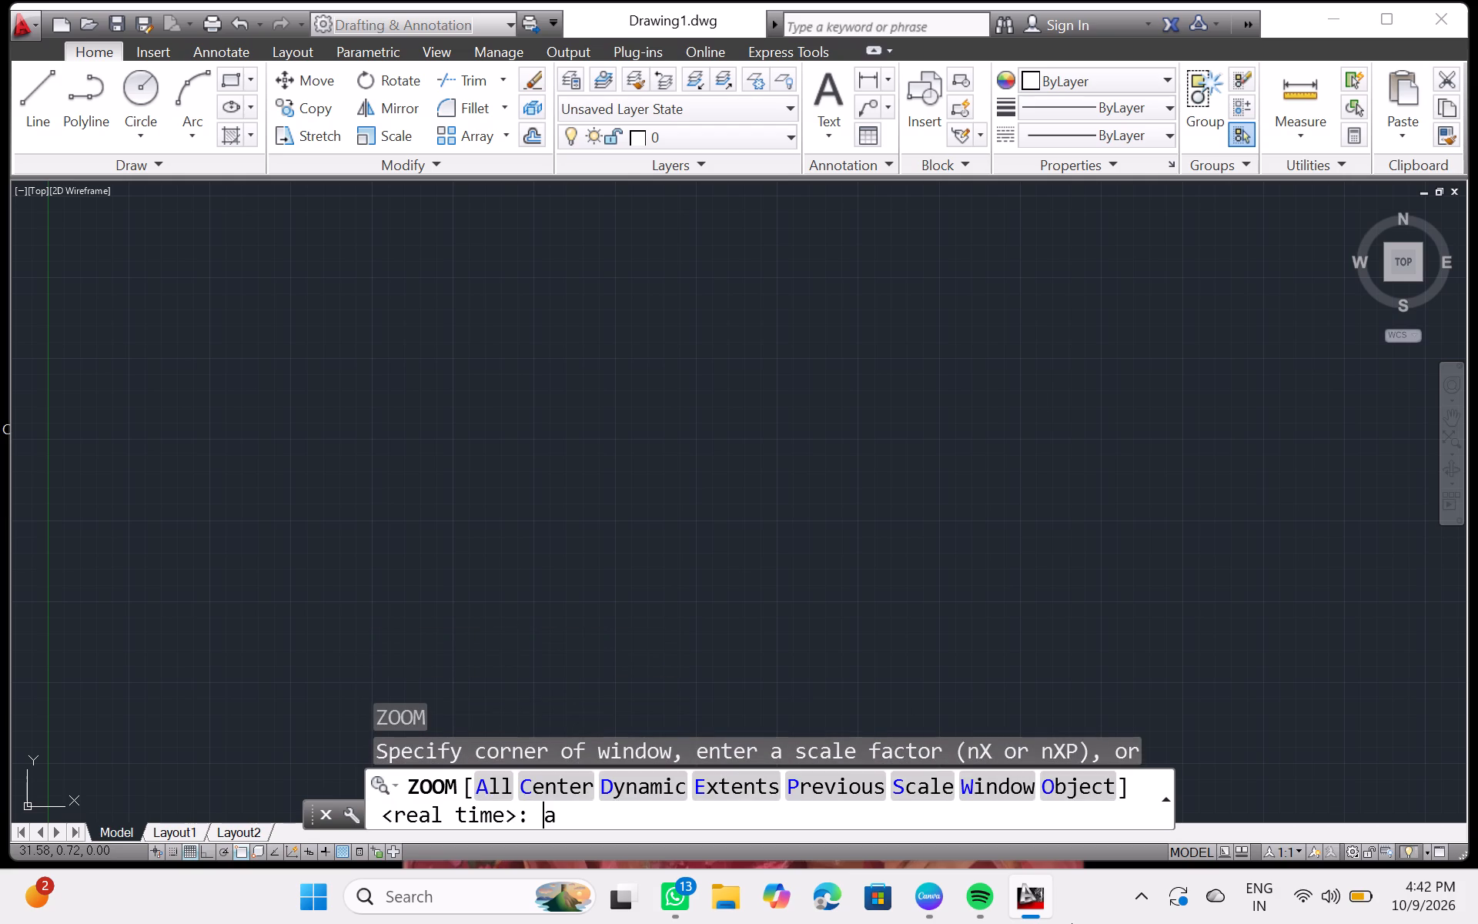
key(Return)
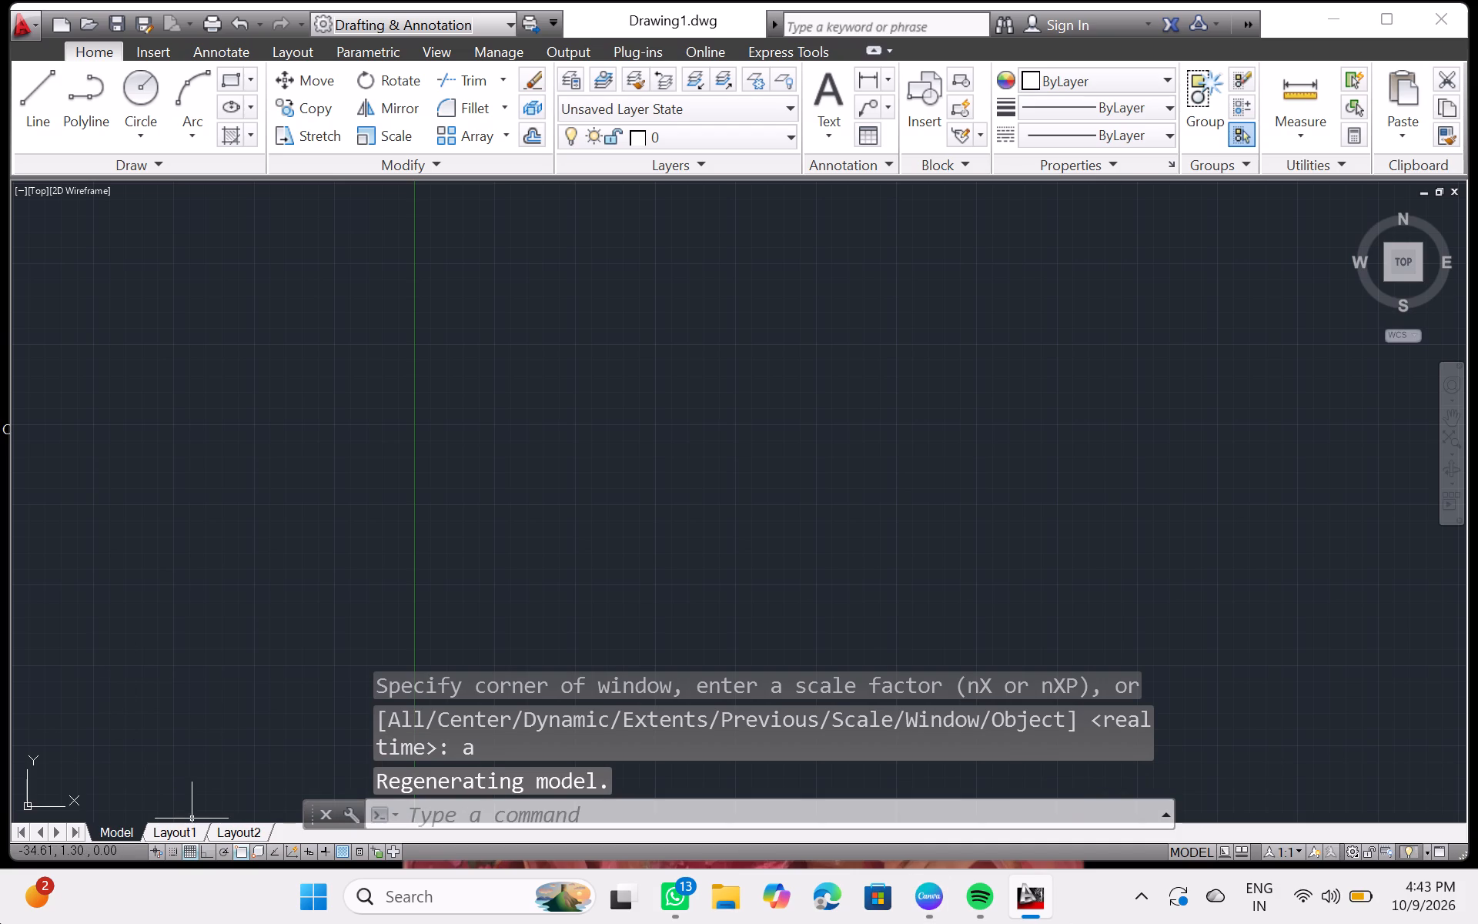
Turn off the grid display and turn on Ortho mode.
click(189, 851)
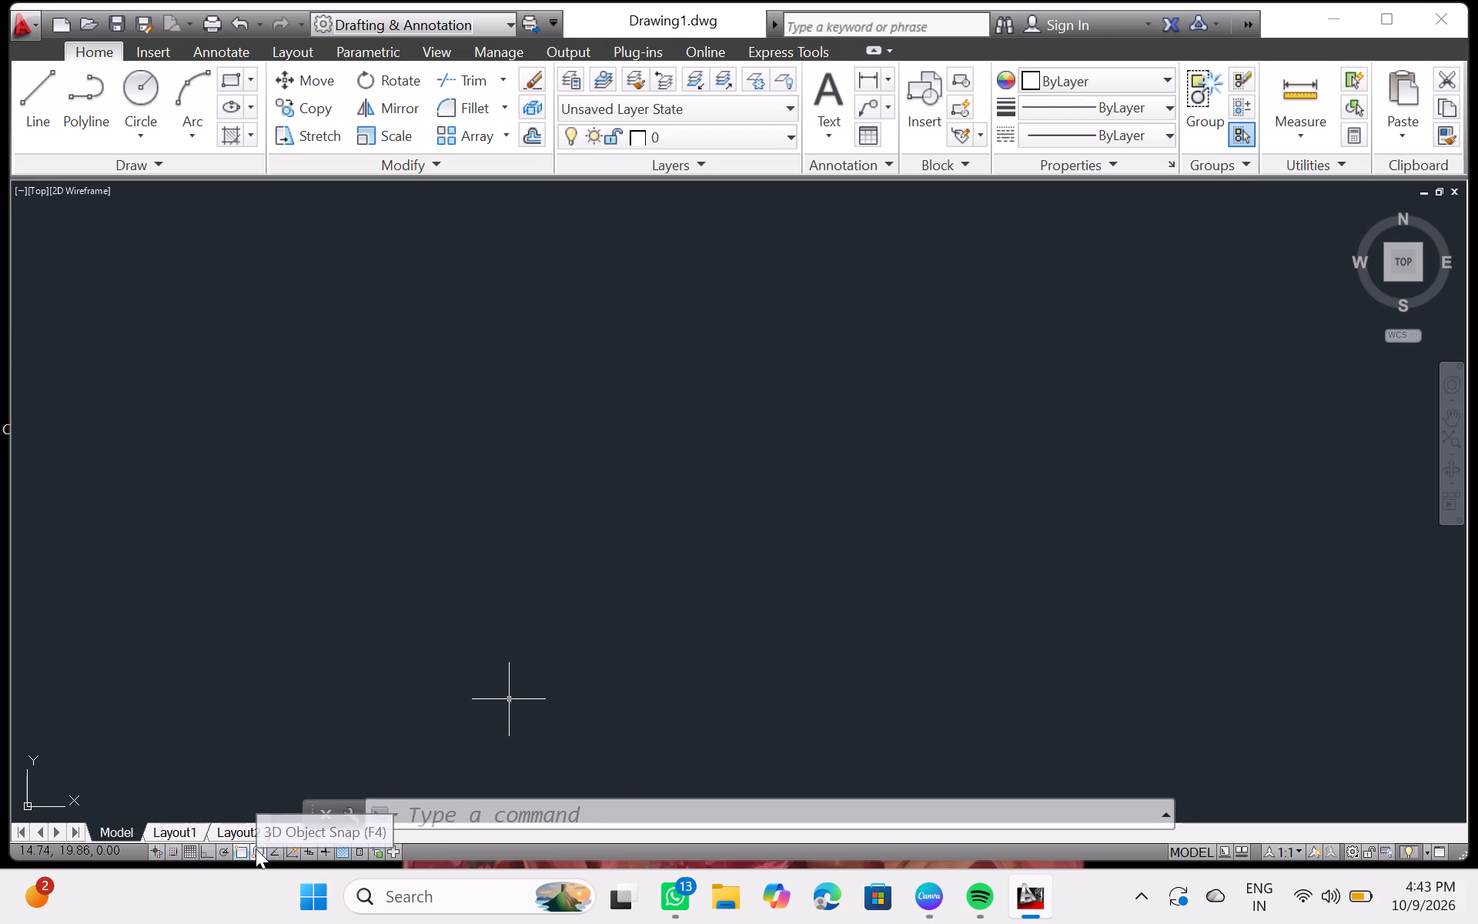
click(202, 847)
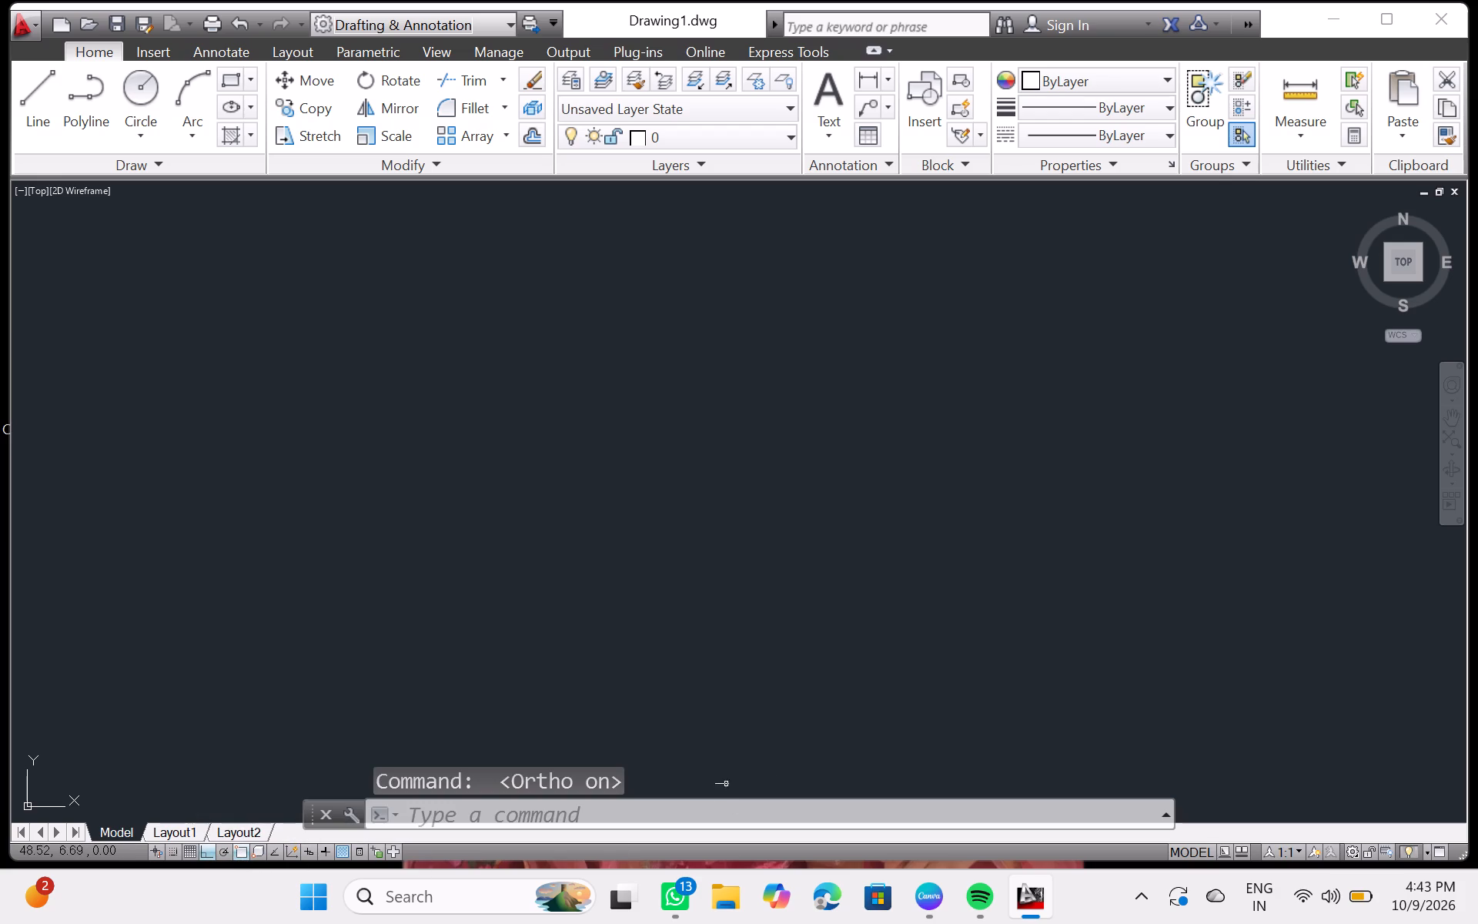
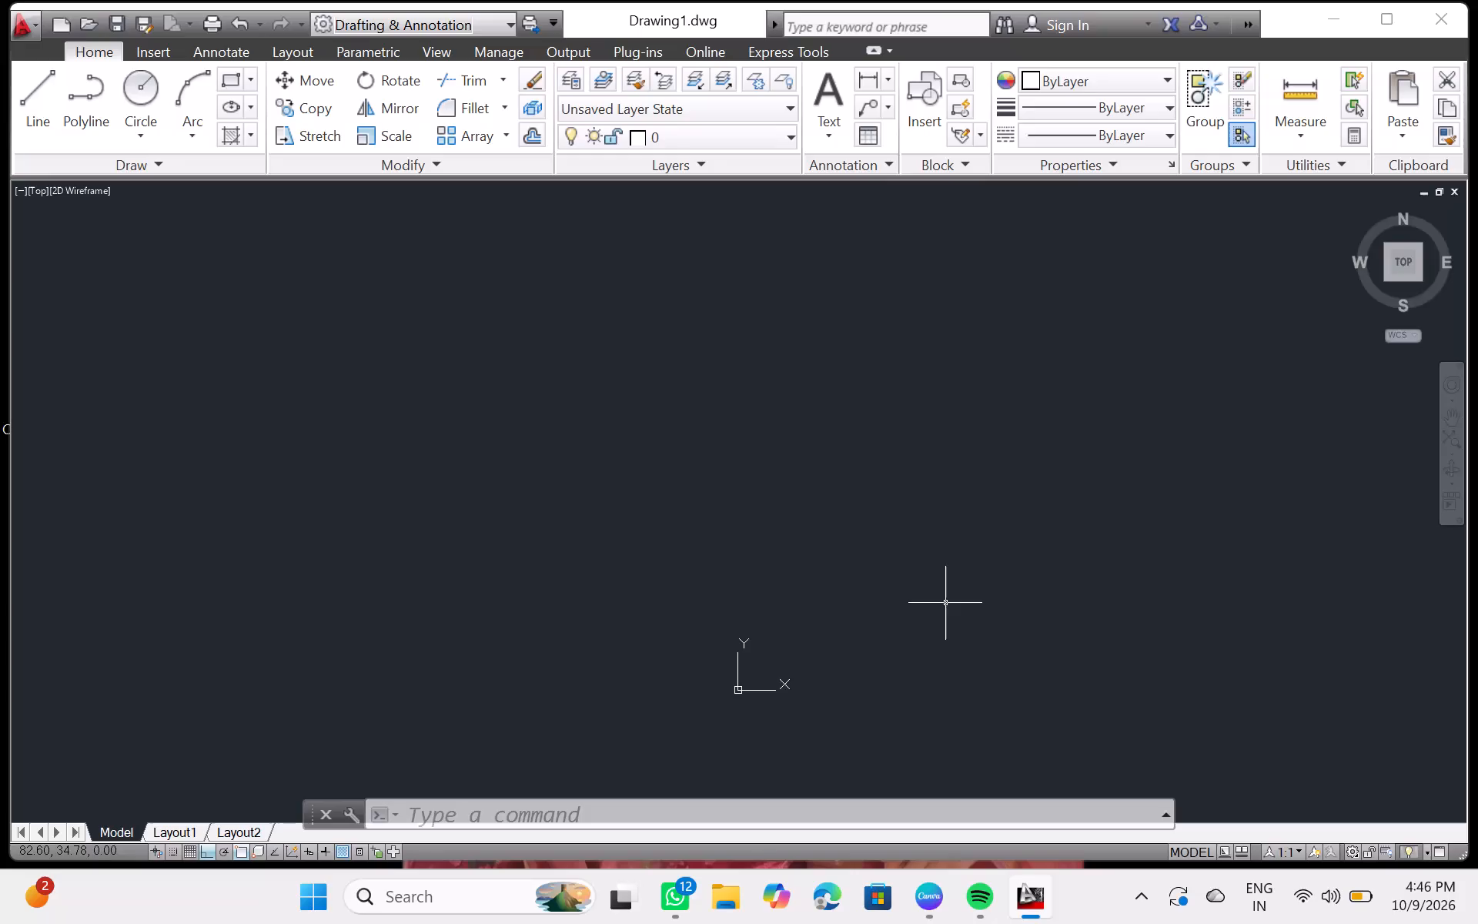
Turn off the UCS icon display in model space.
scroll(945, 603, up, 2)
ctrl+scroll(945, 603, down, 3)
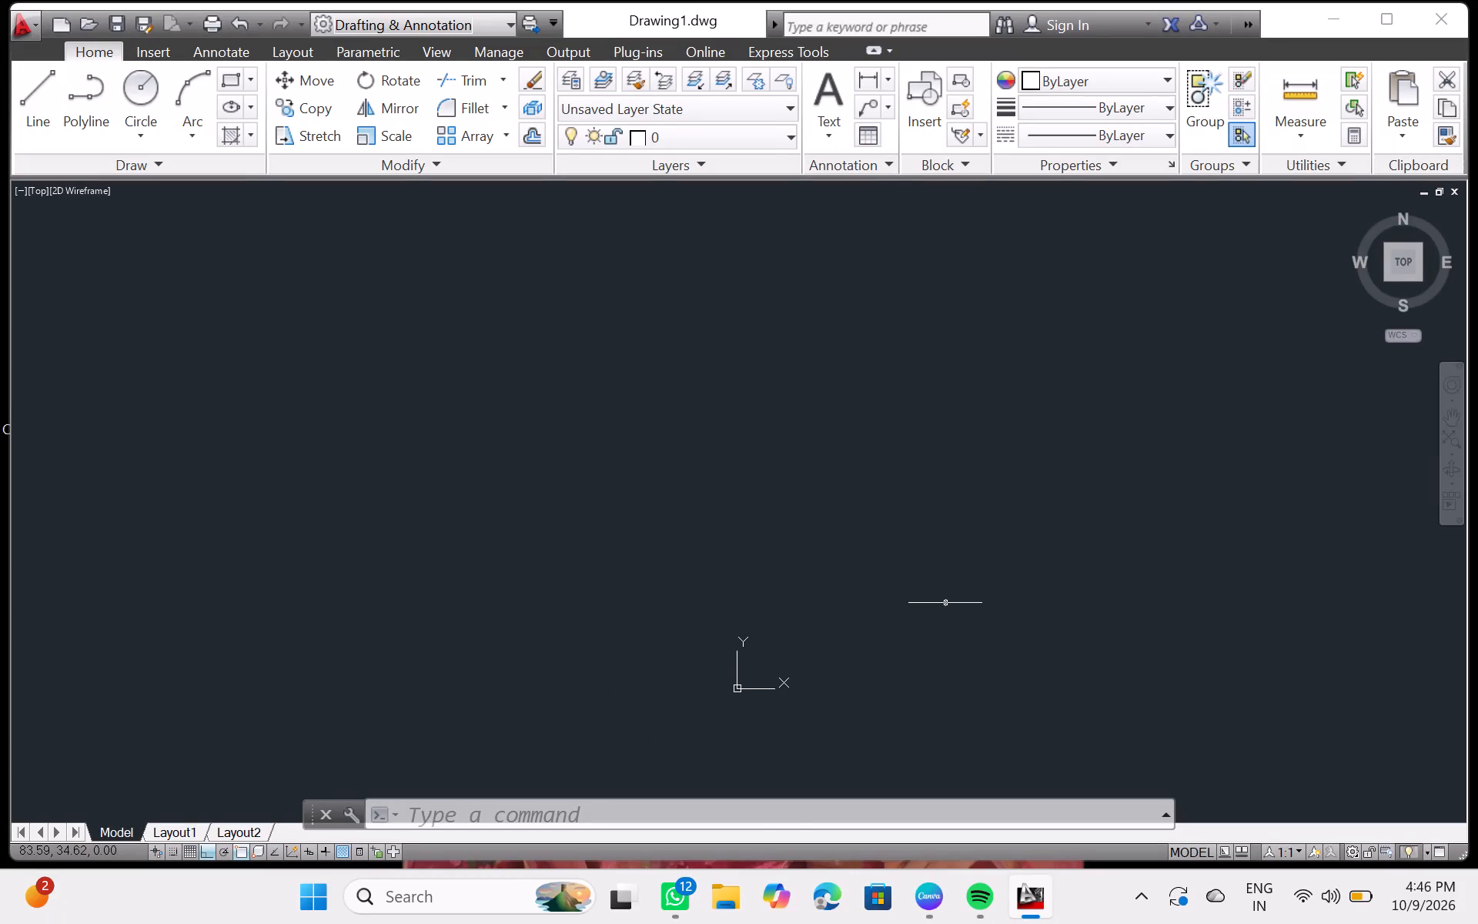
text(ucs)
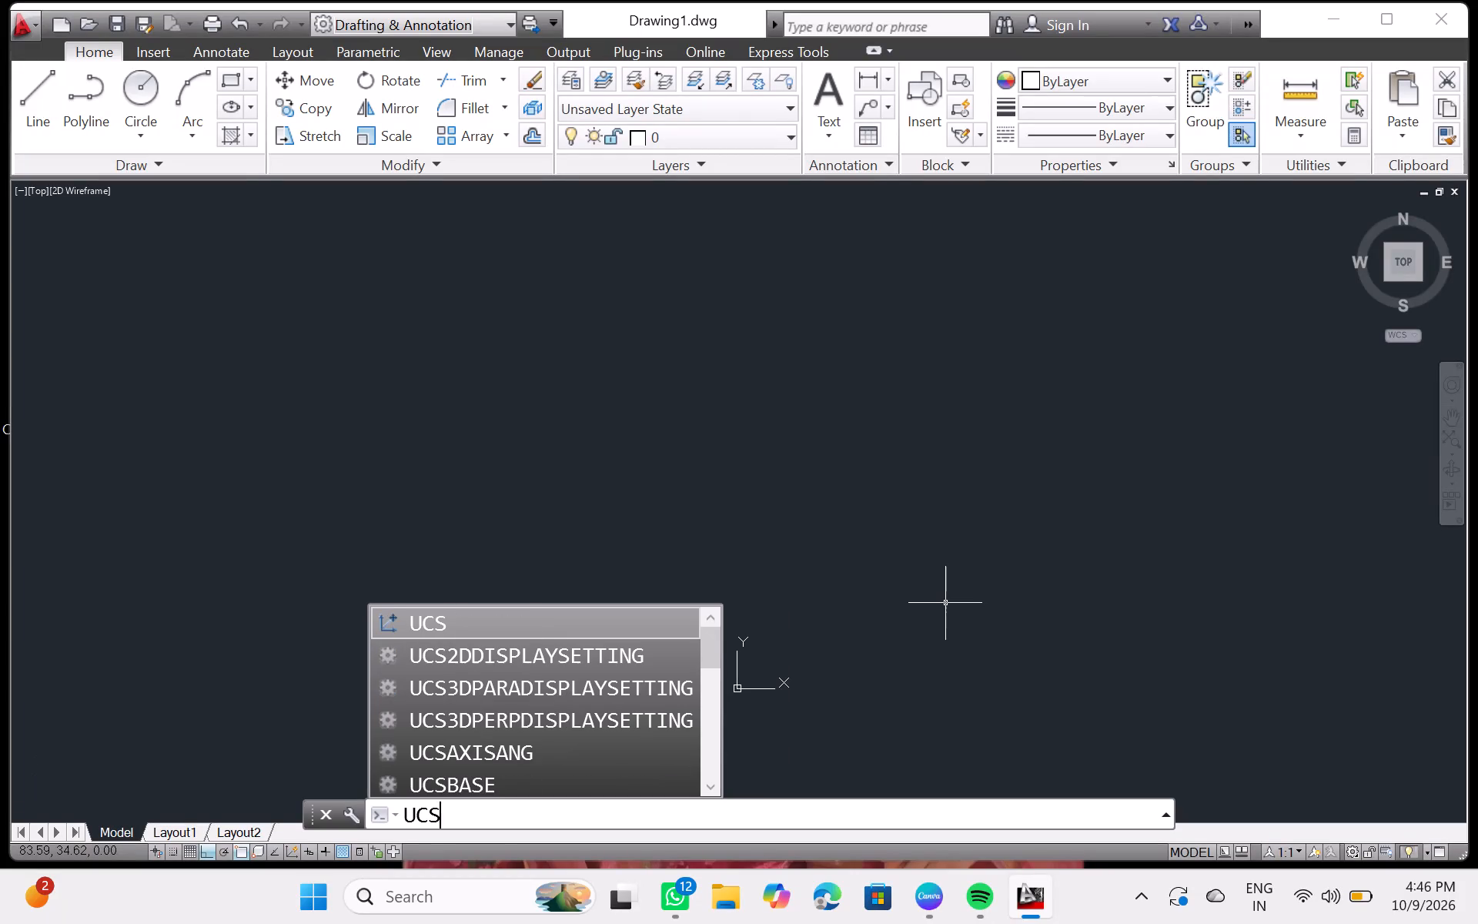
key(i)
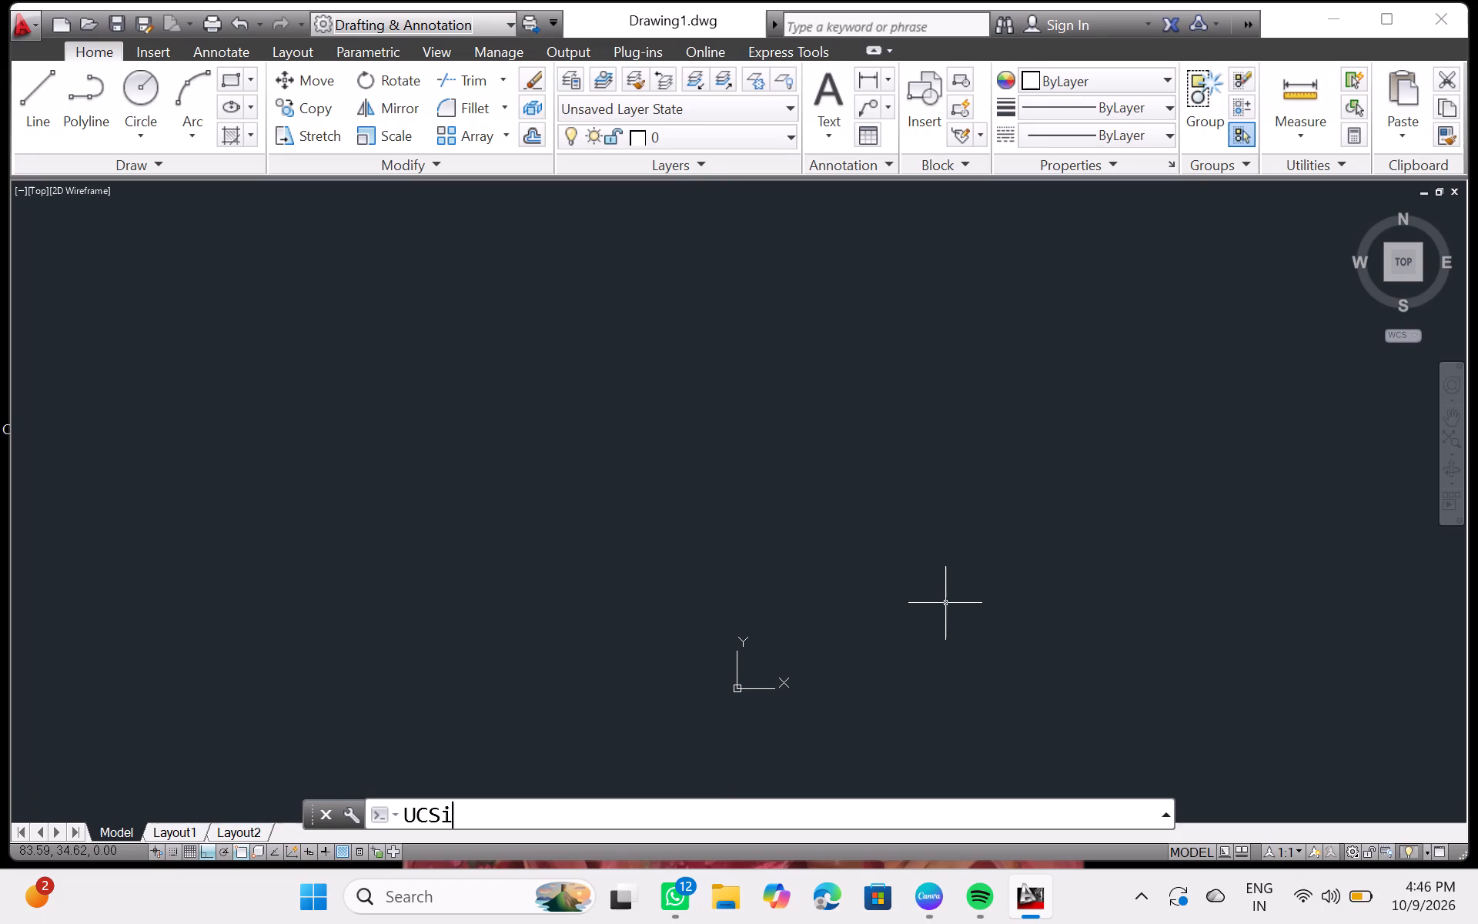
key(Return)
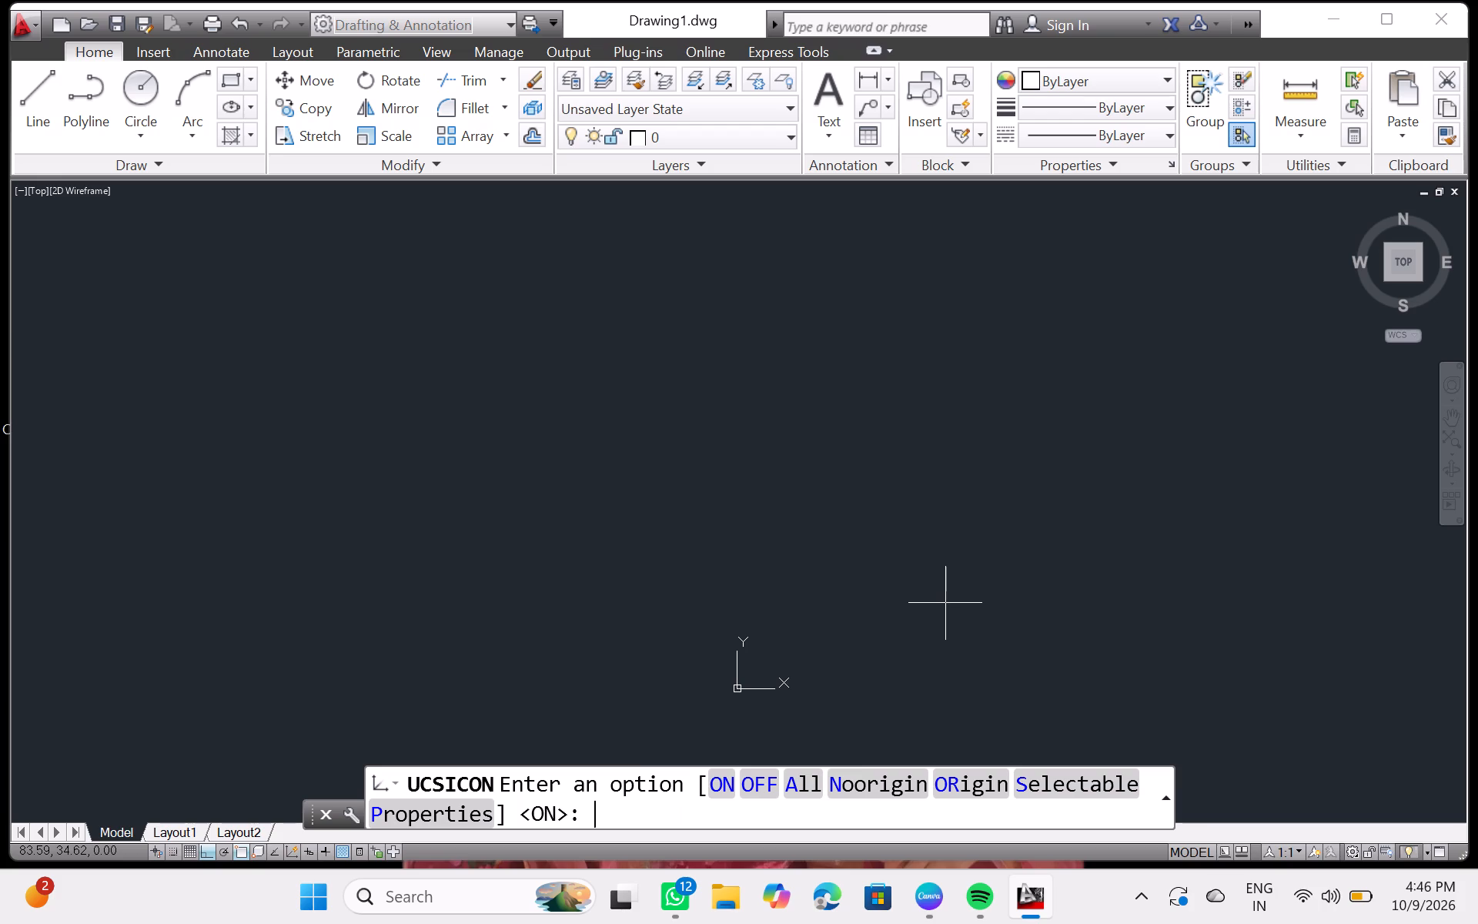
click(758, 784)
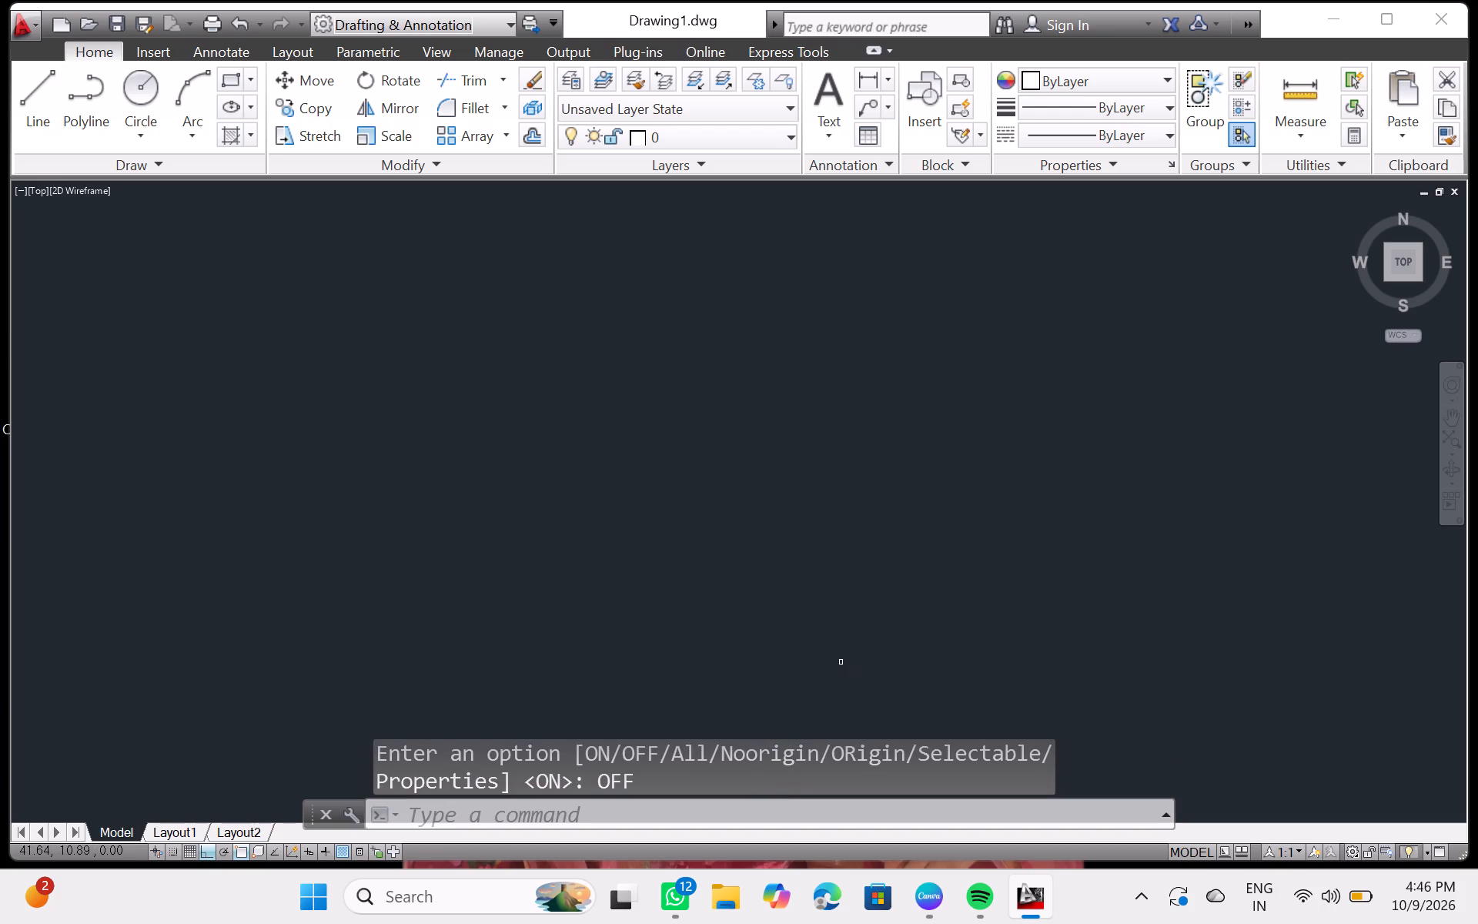
key(Escape)
key(Escape)
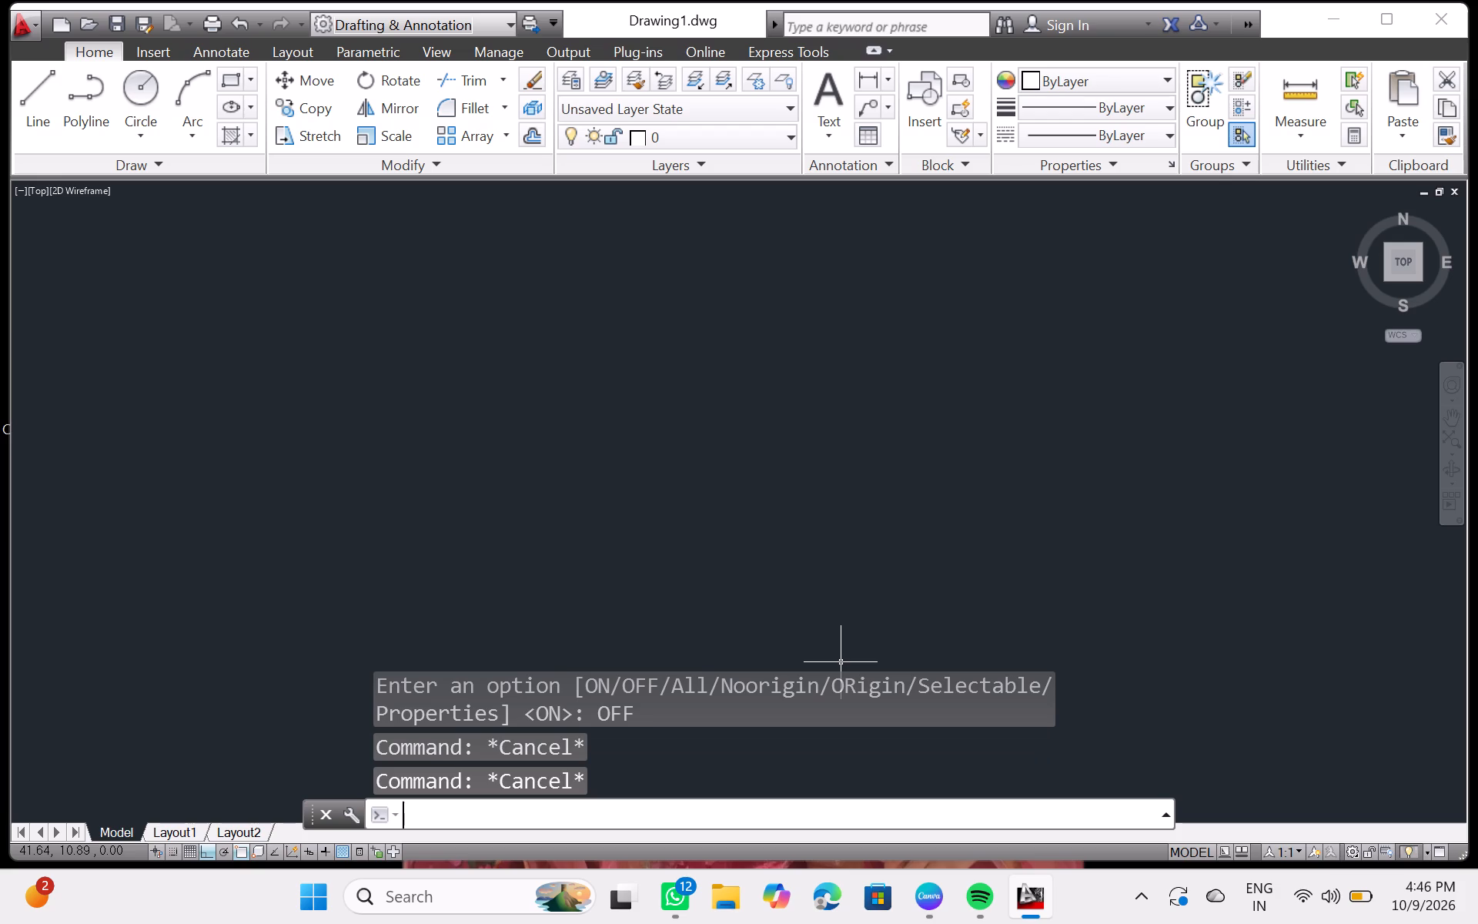
key(Escape)
key(Escape)
key(Escape)
key(Escape)
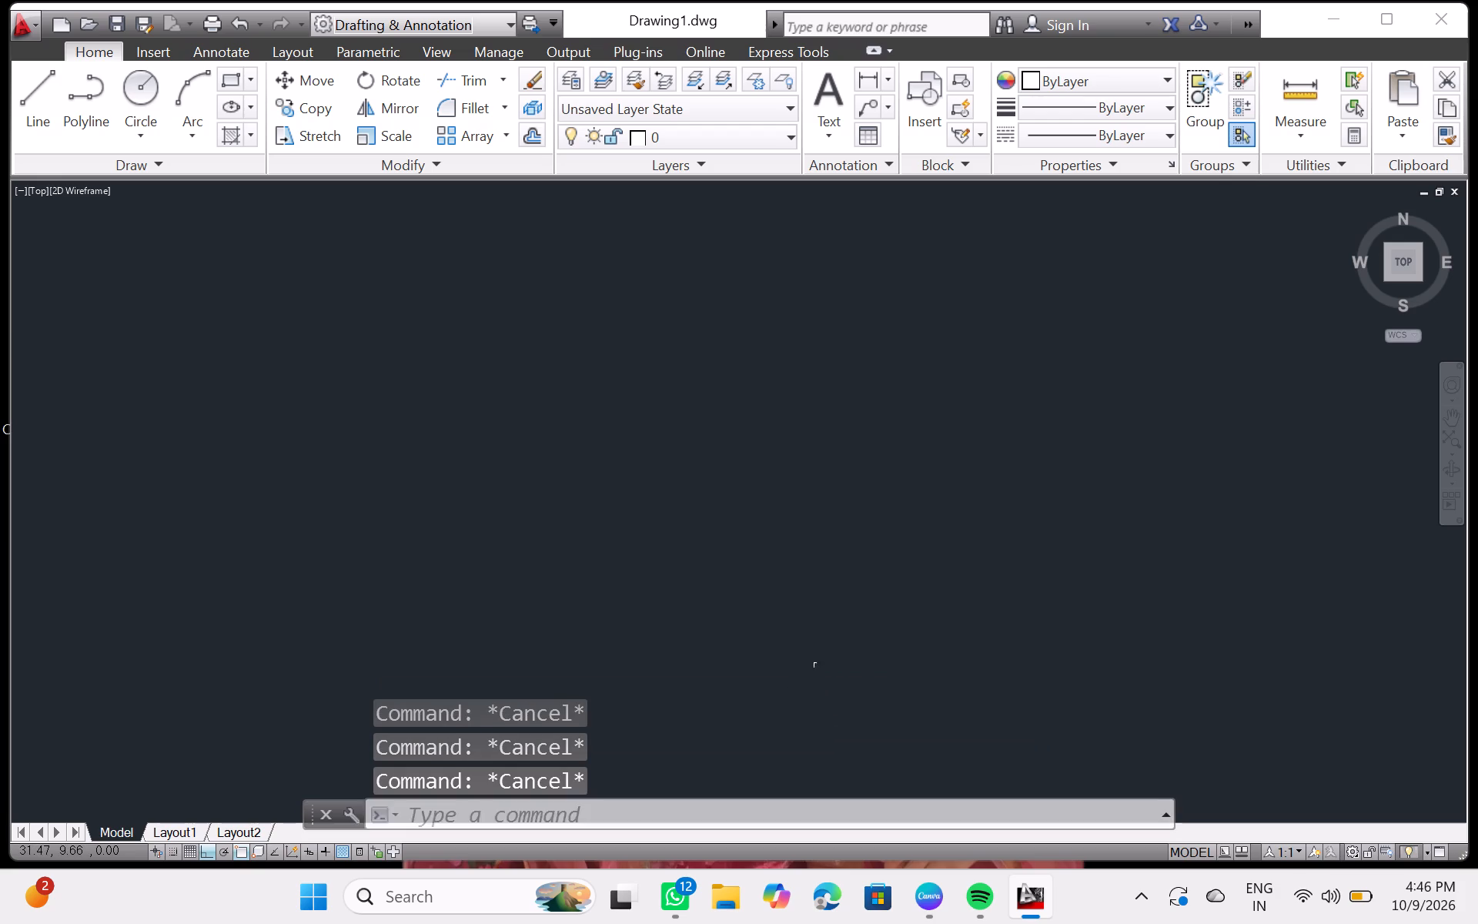
key(Escape)
key(Escape)
key(Escape)
Review the drawing units settings, including length precision and insertion scale, and close them without changes.
text(un)
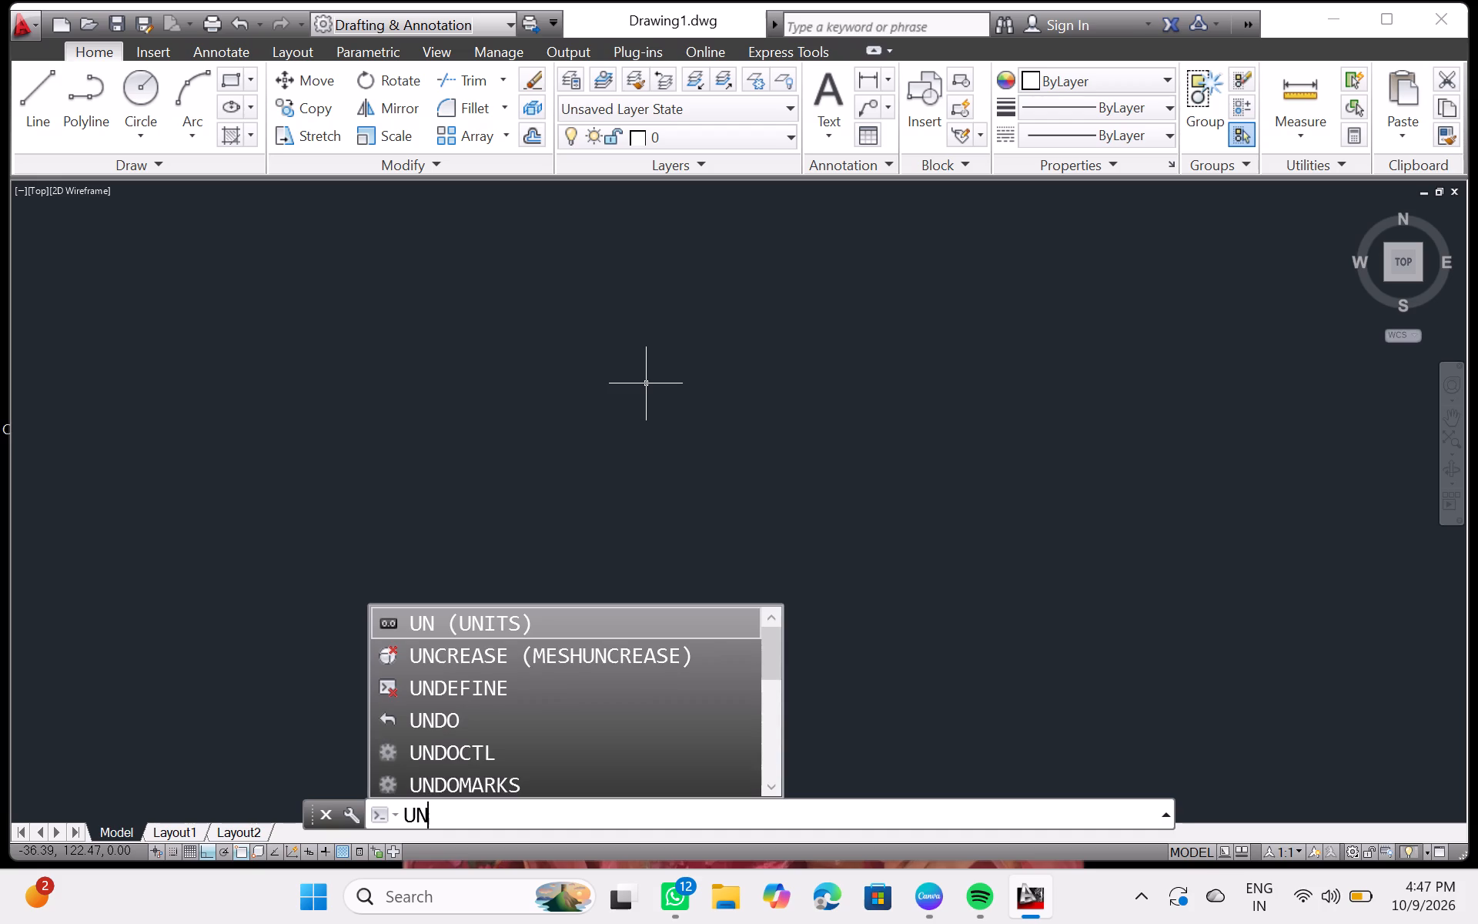
key(Return)
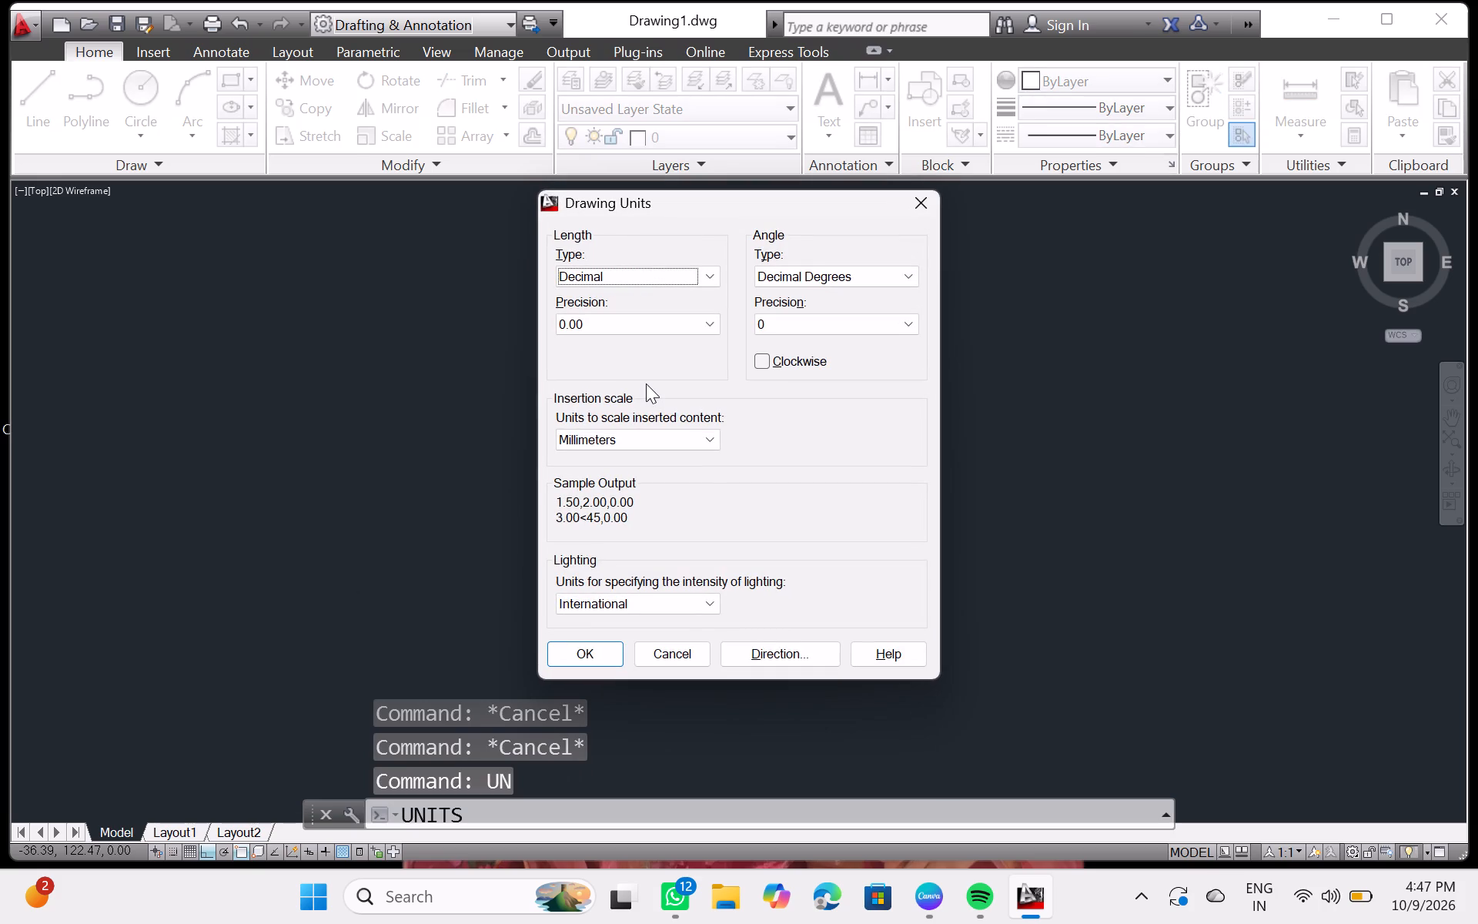
click(925, 194)
key(Escape)
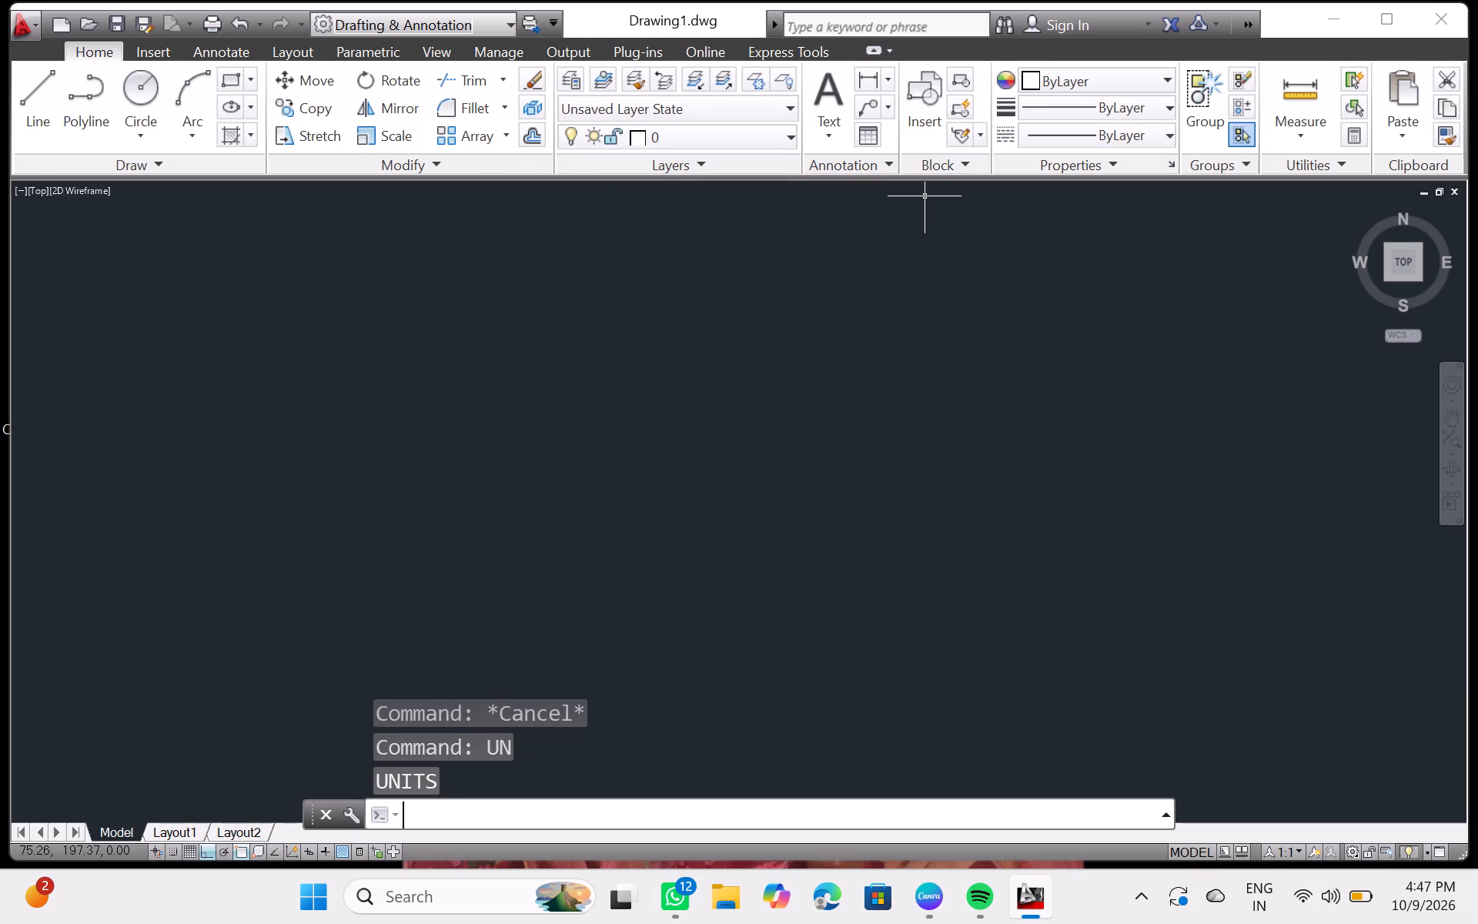
key(Escape)
key(Escape)
key(Escape)
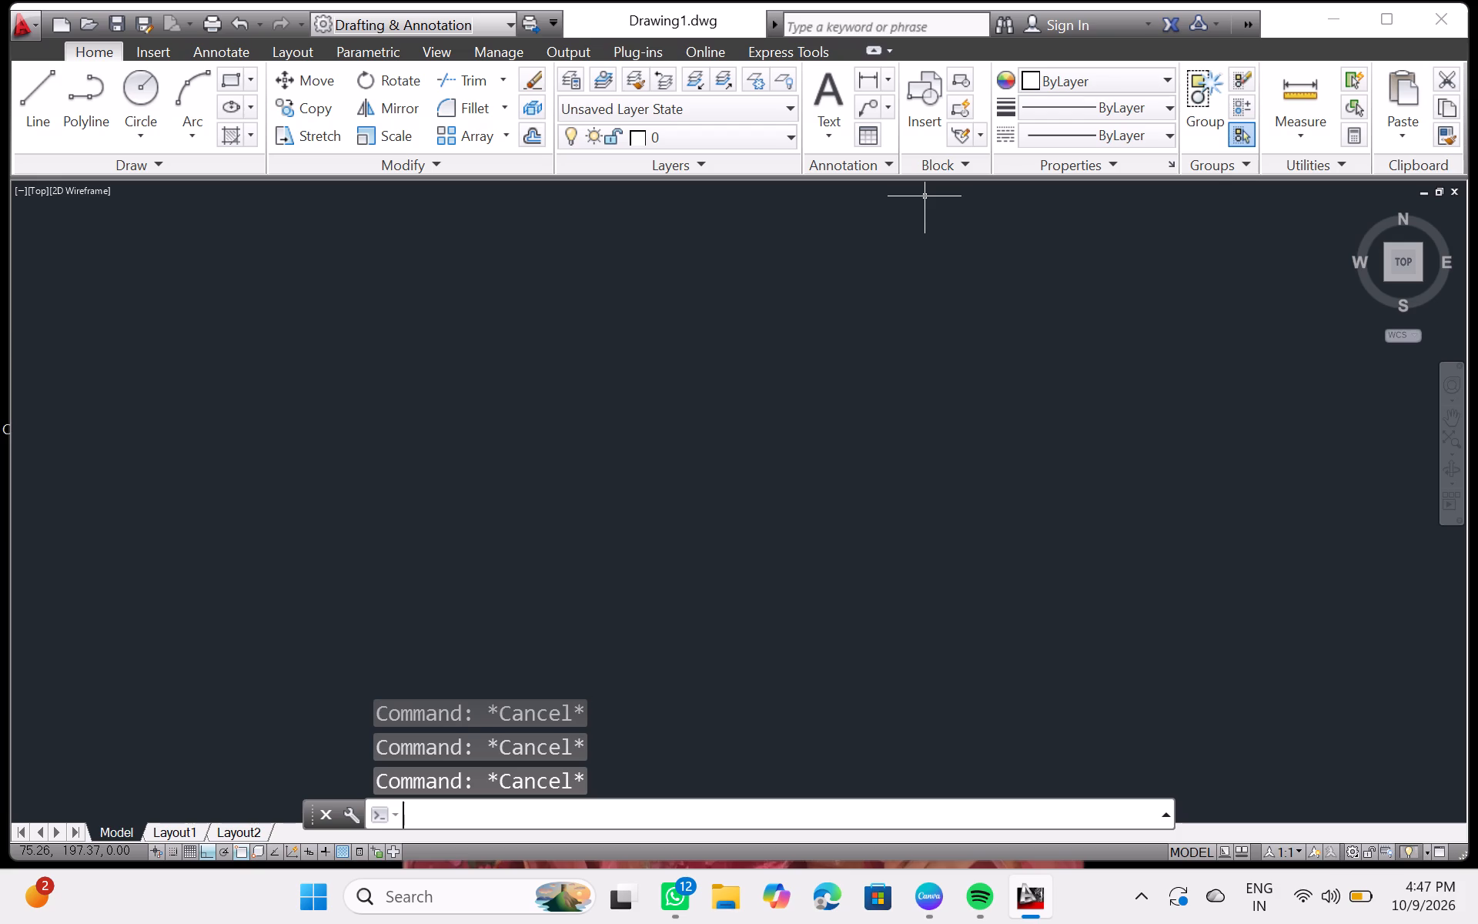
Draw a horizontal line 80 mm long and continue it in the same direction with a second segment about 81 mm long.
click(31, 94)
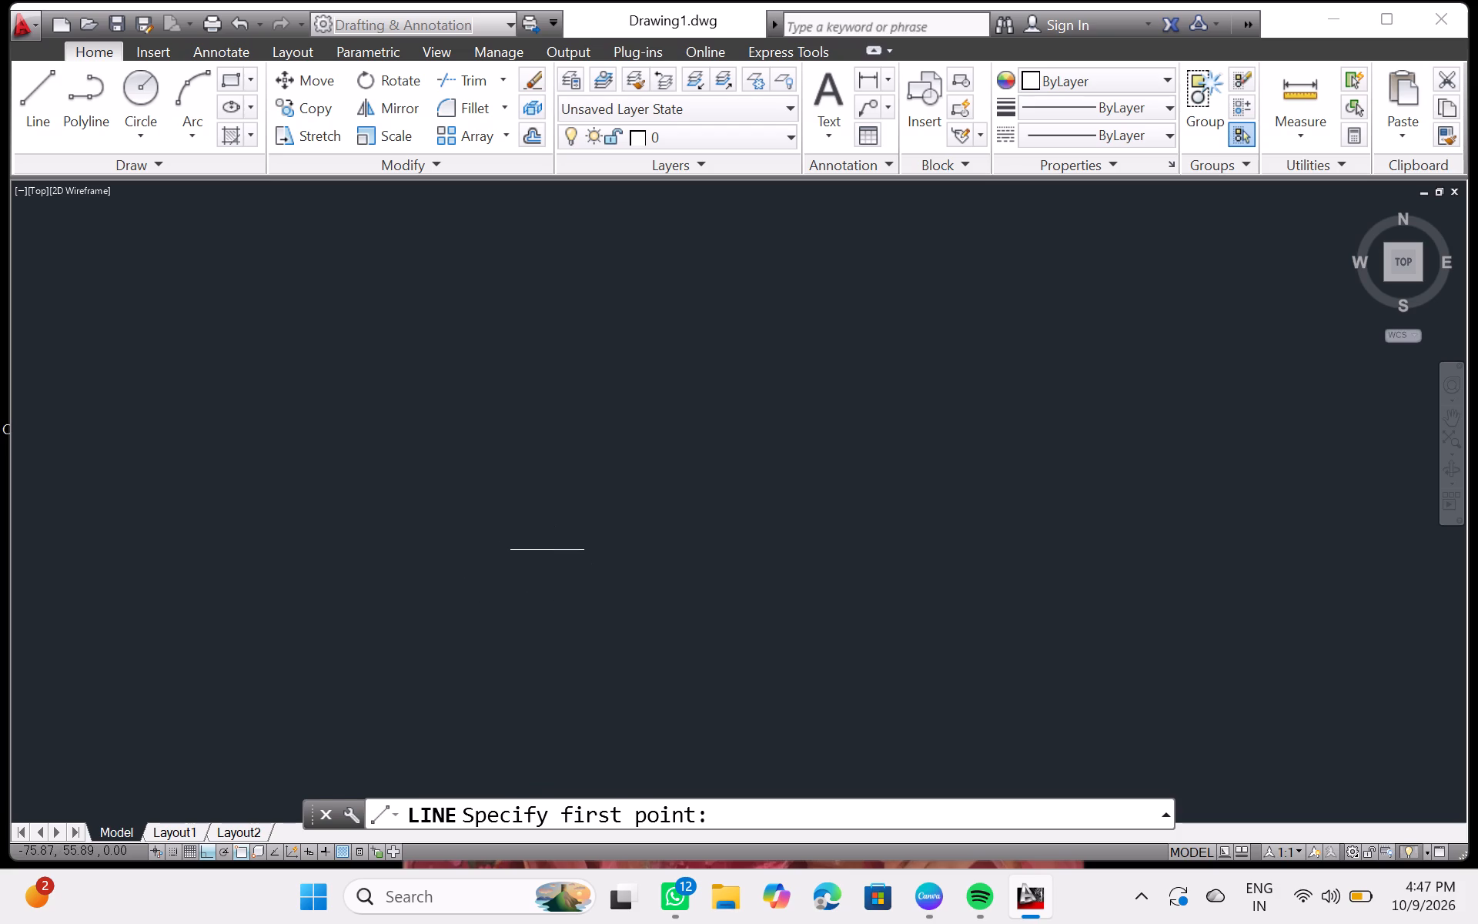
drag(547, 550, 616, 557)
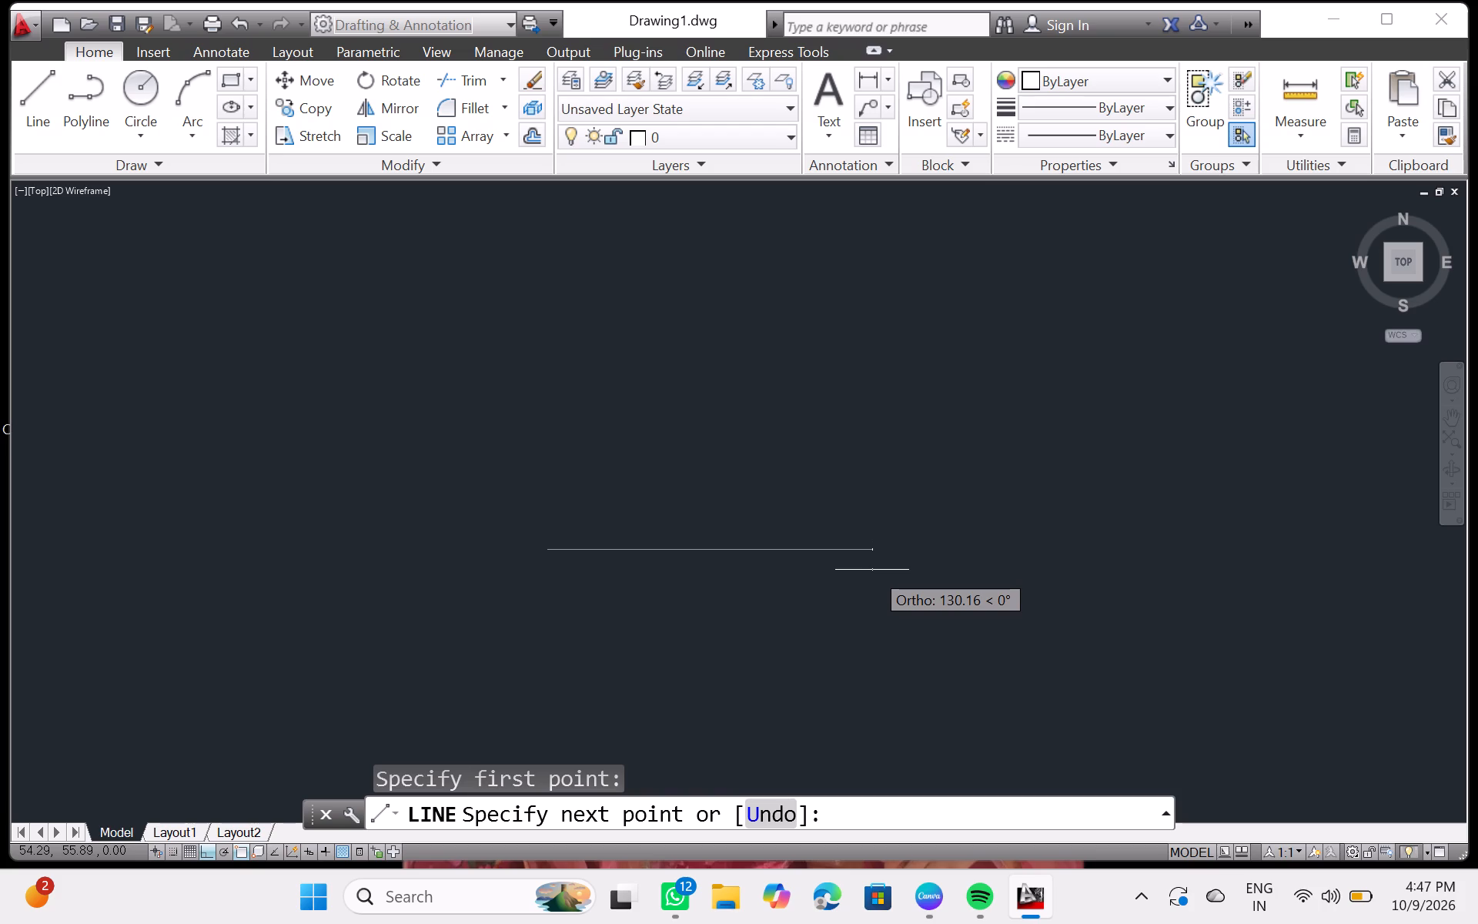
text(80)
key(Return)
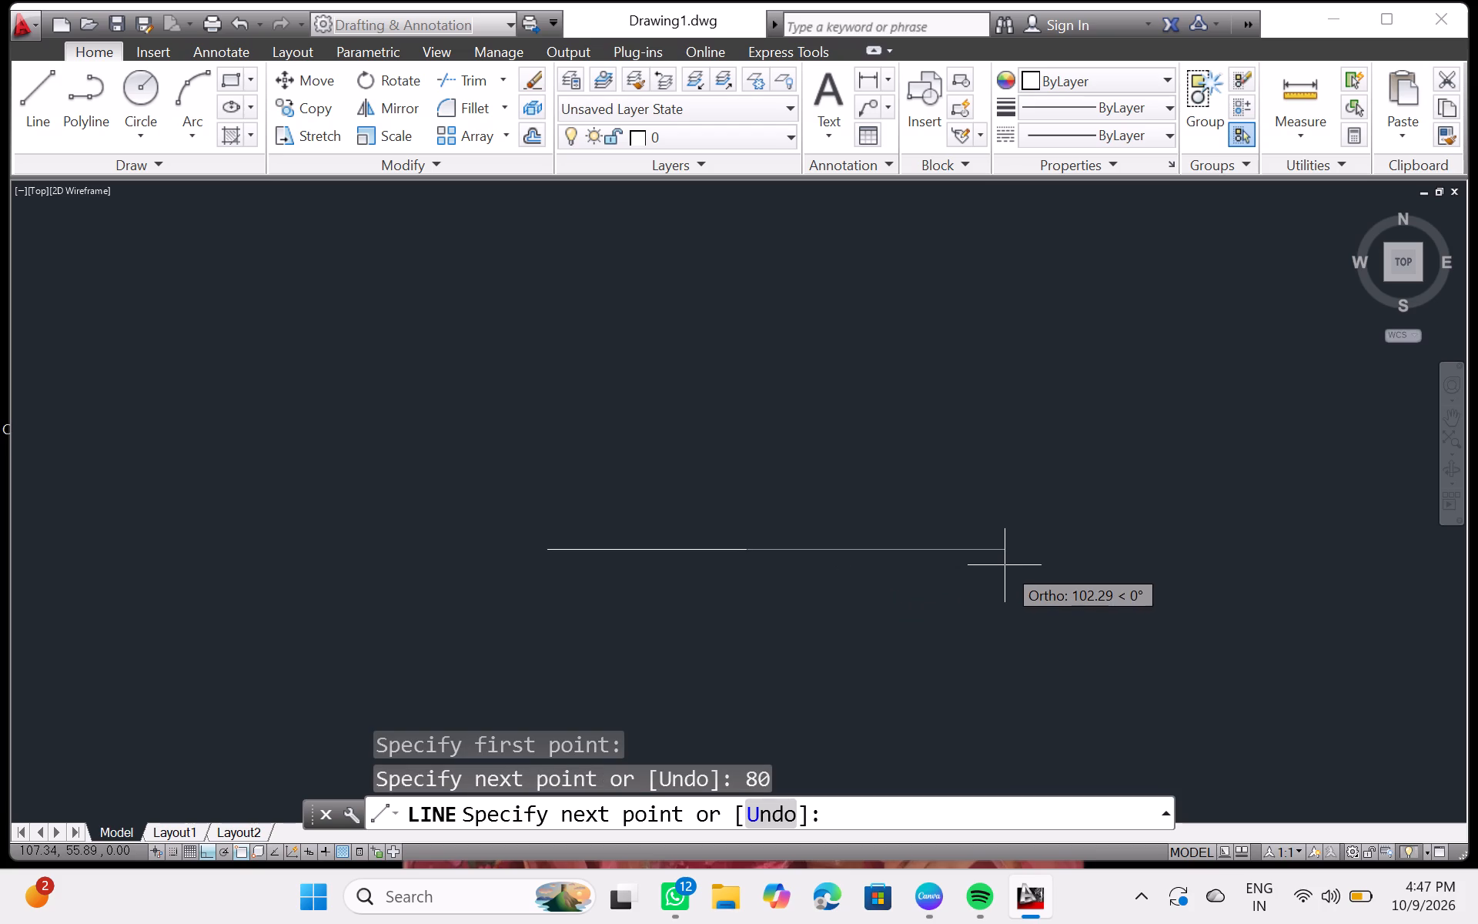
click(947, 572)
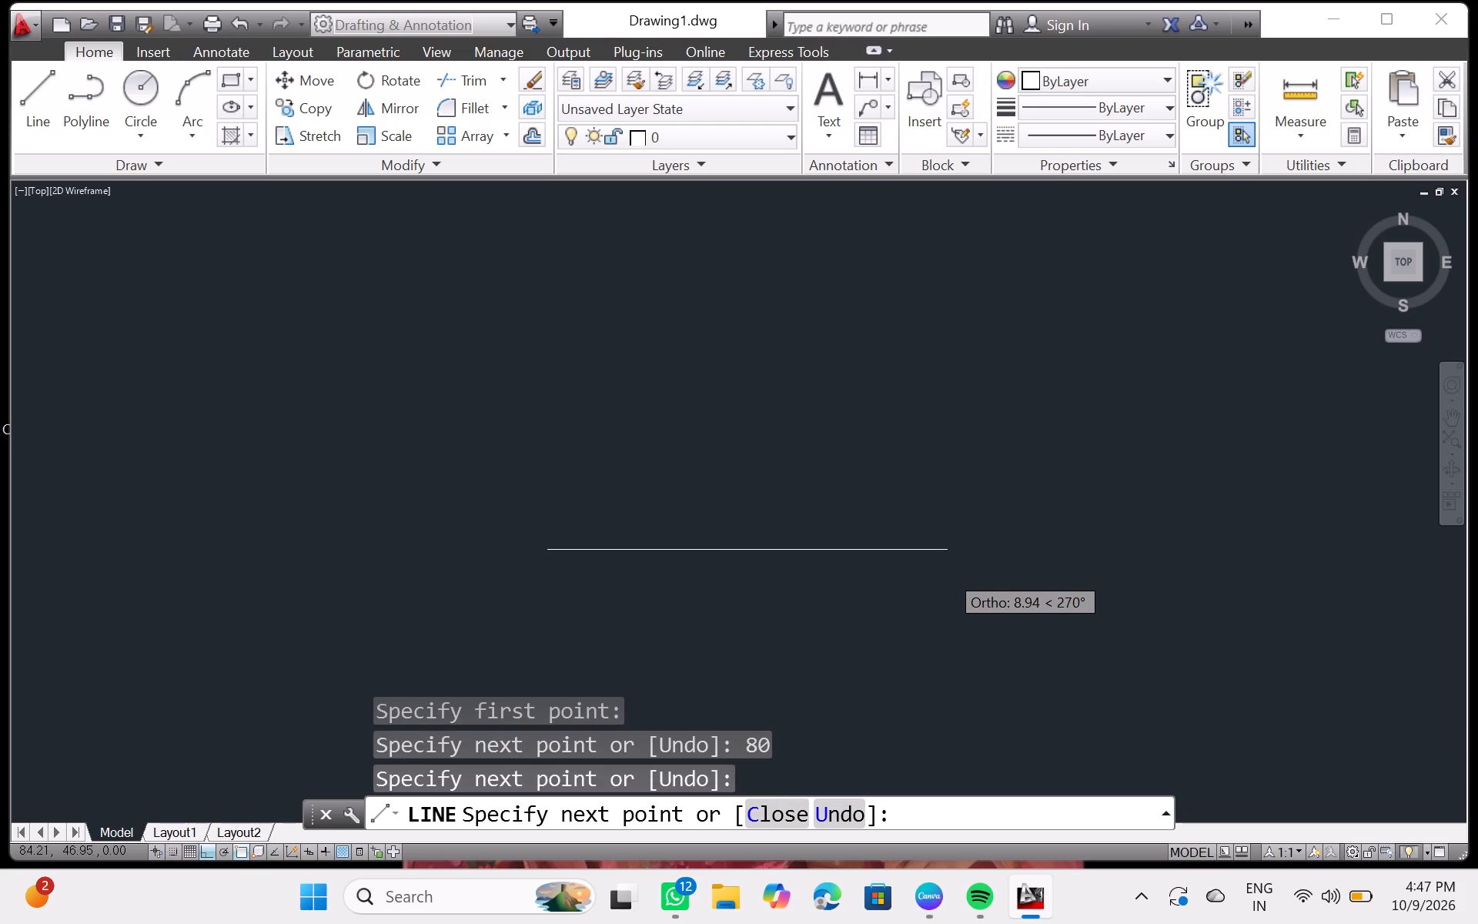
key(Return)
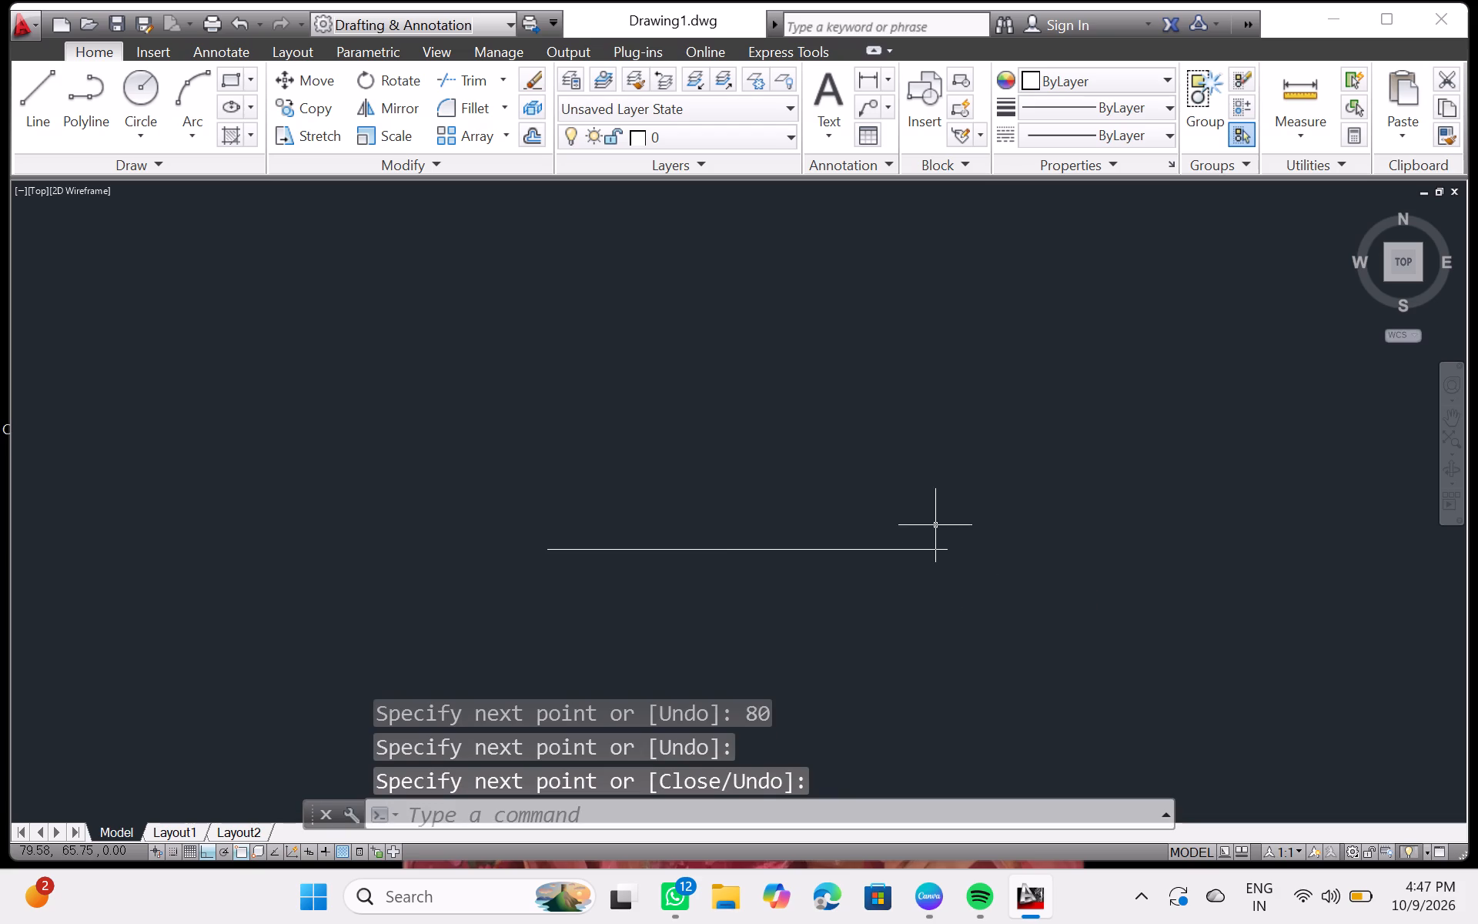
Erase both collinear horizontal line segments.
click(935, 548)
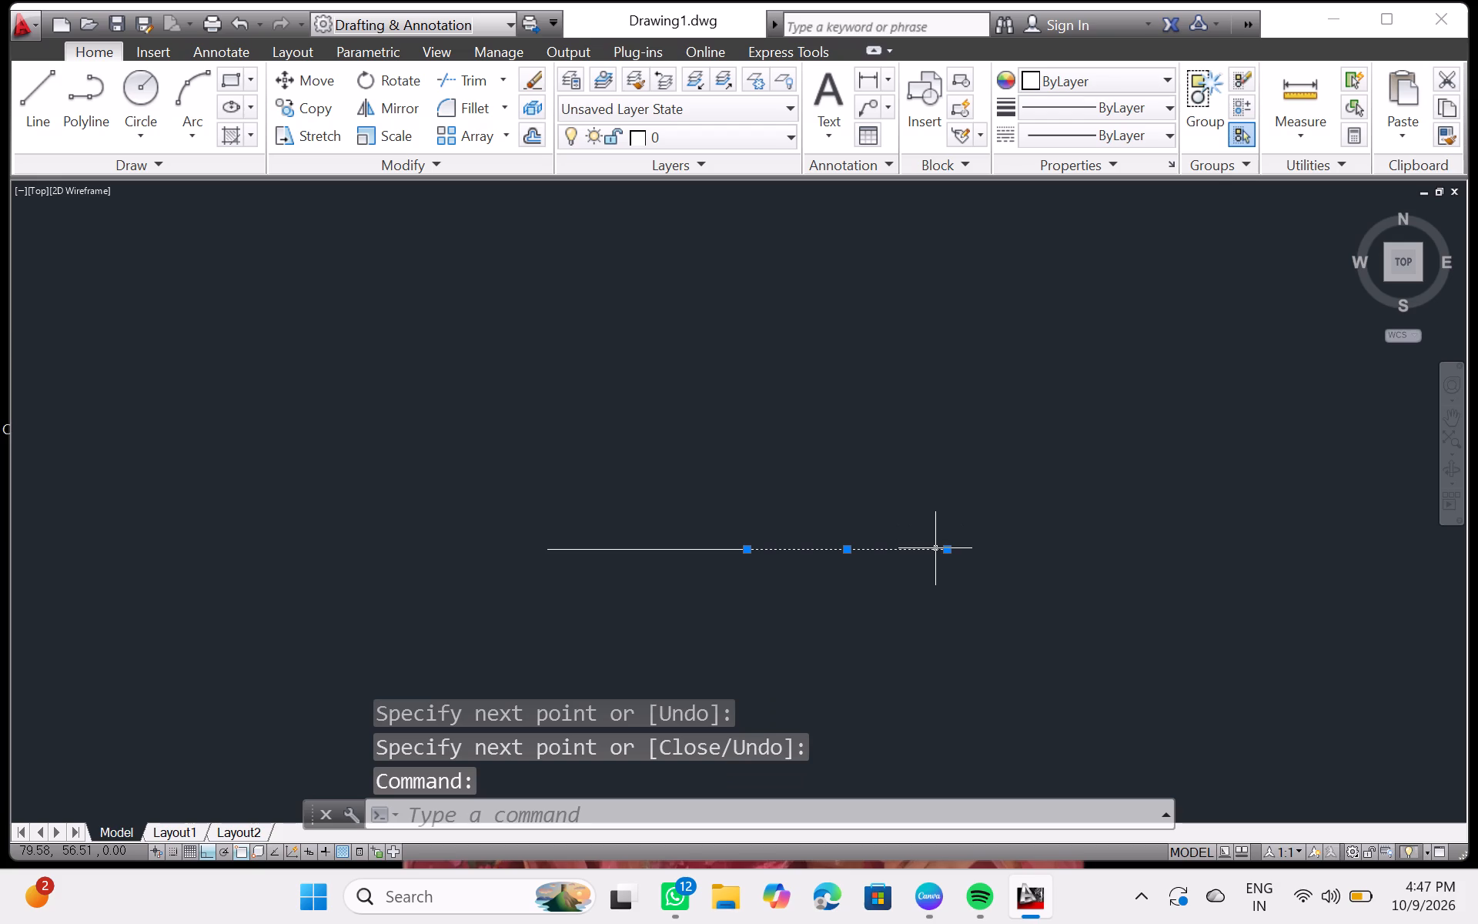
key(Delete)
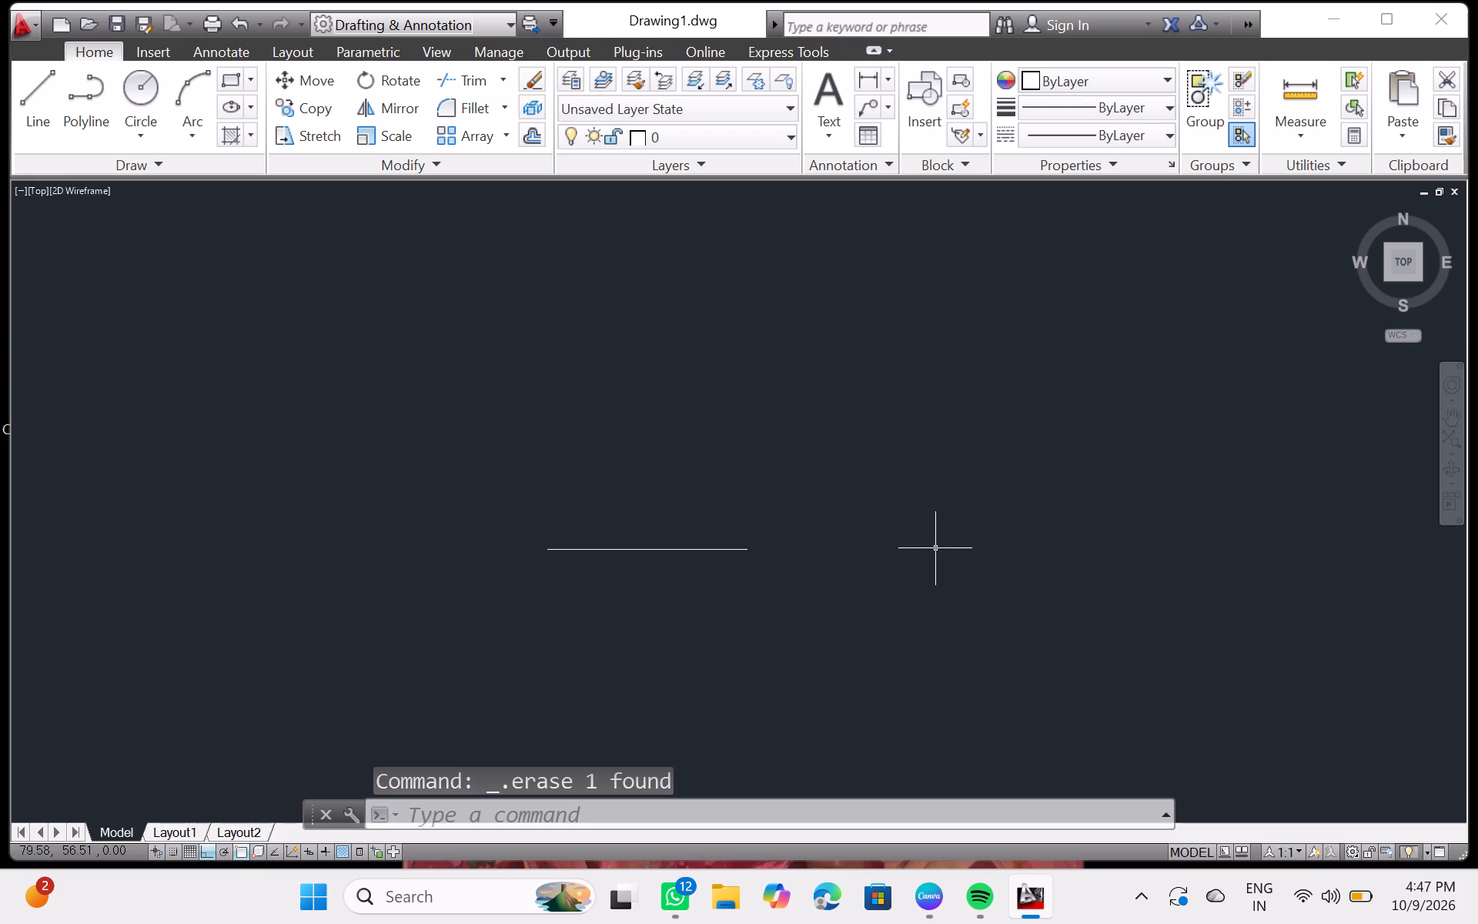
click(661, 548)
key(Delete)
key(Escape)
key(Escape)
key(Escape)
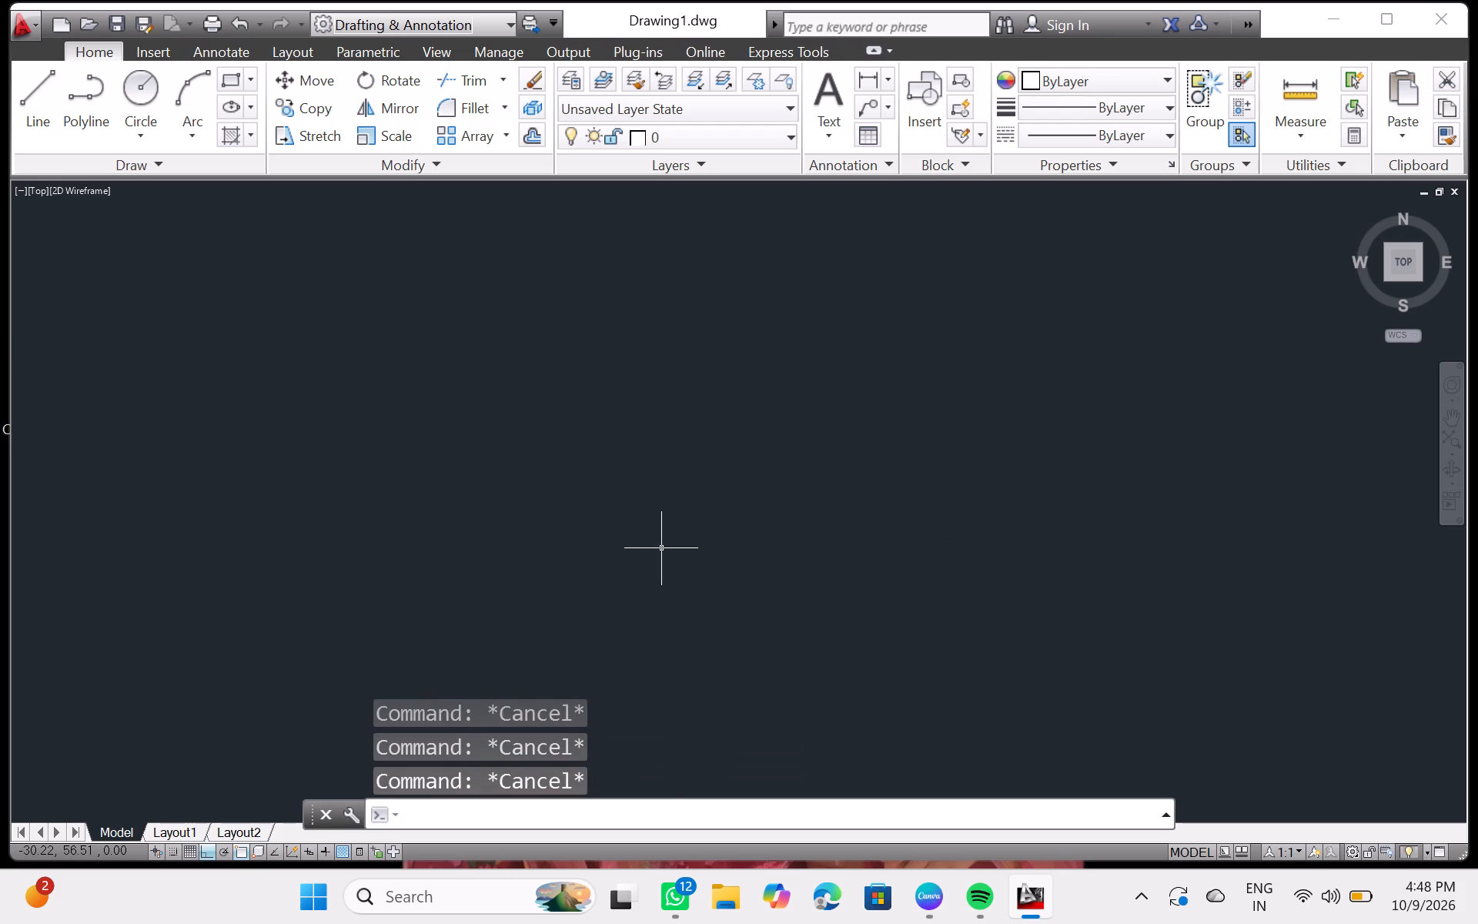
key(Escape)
Draw an 80 mm horizontal line running to the right as the bottom edge of a new outline.
click(34, 118)
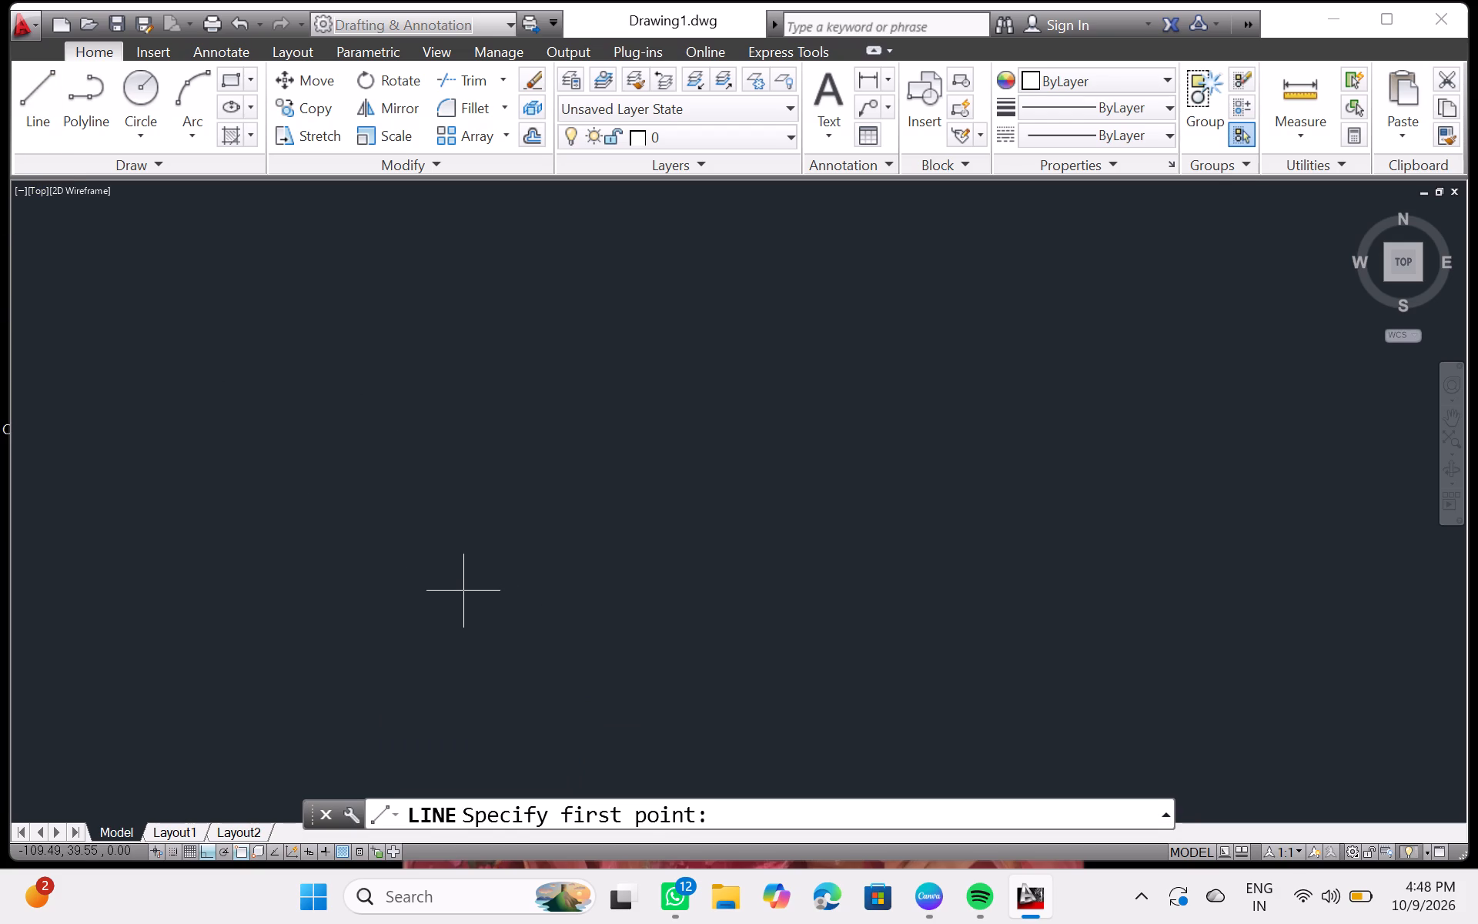
drag(463, 591, 486, 596)
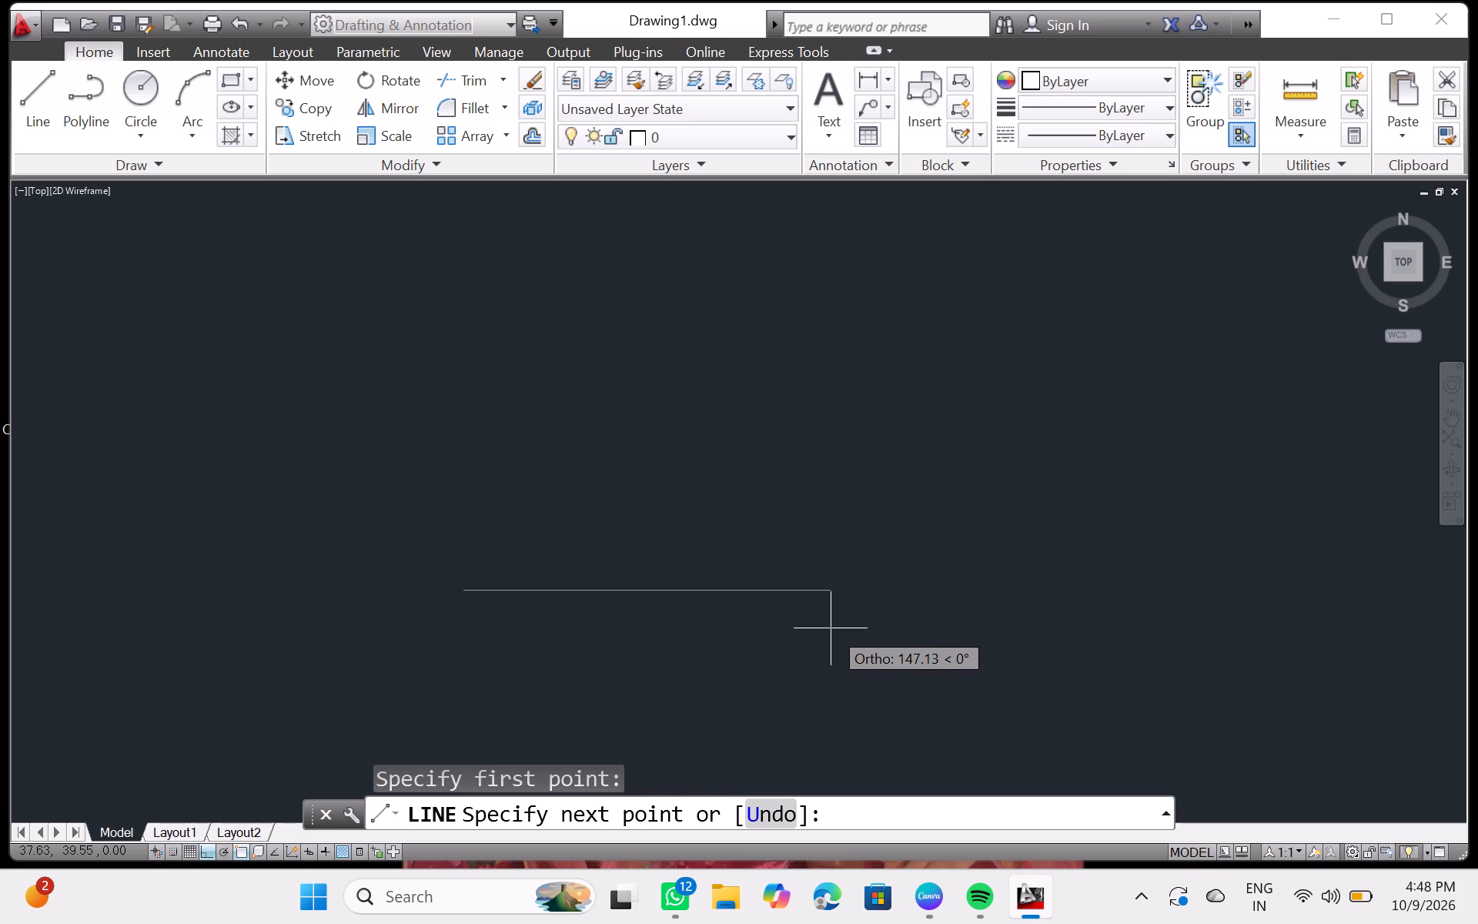
text(8-)
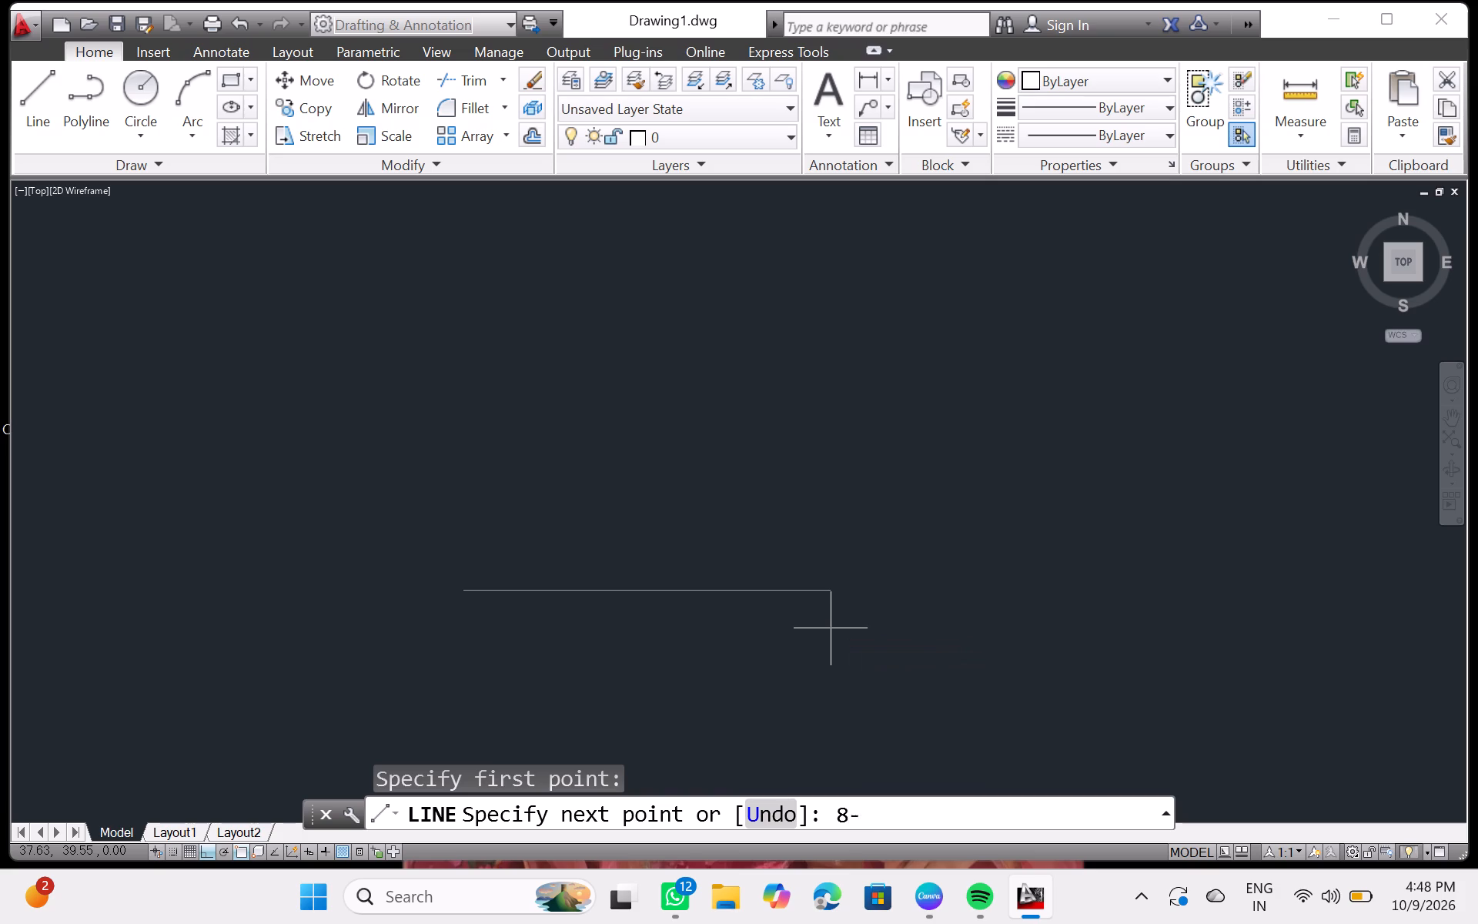
key(BackSpace)
key(0)
key(Return)
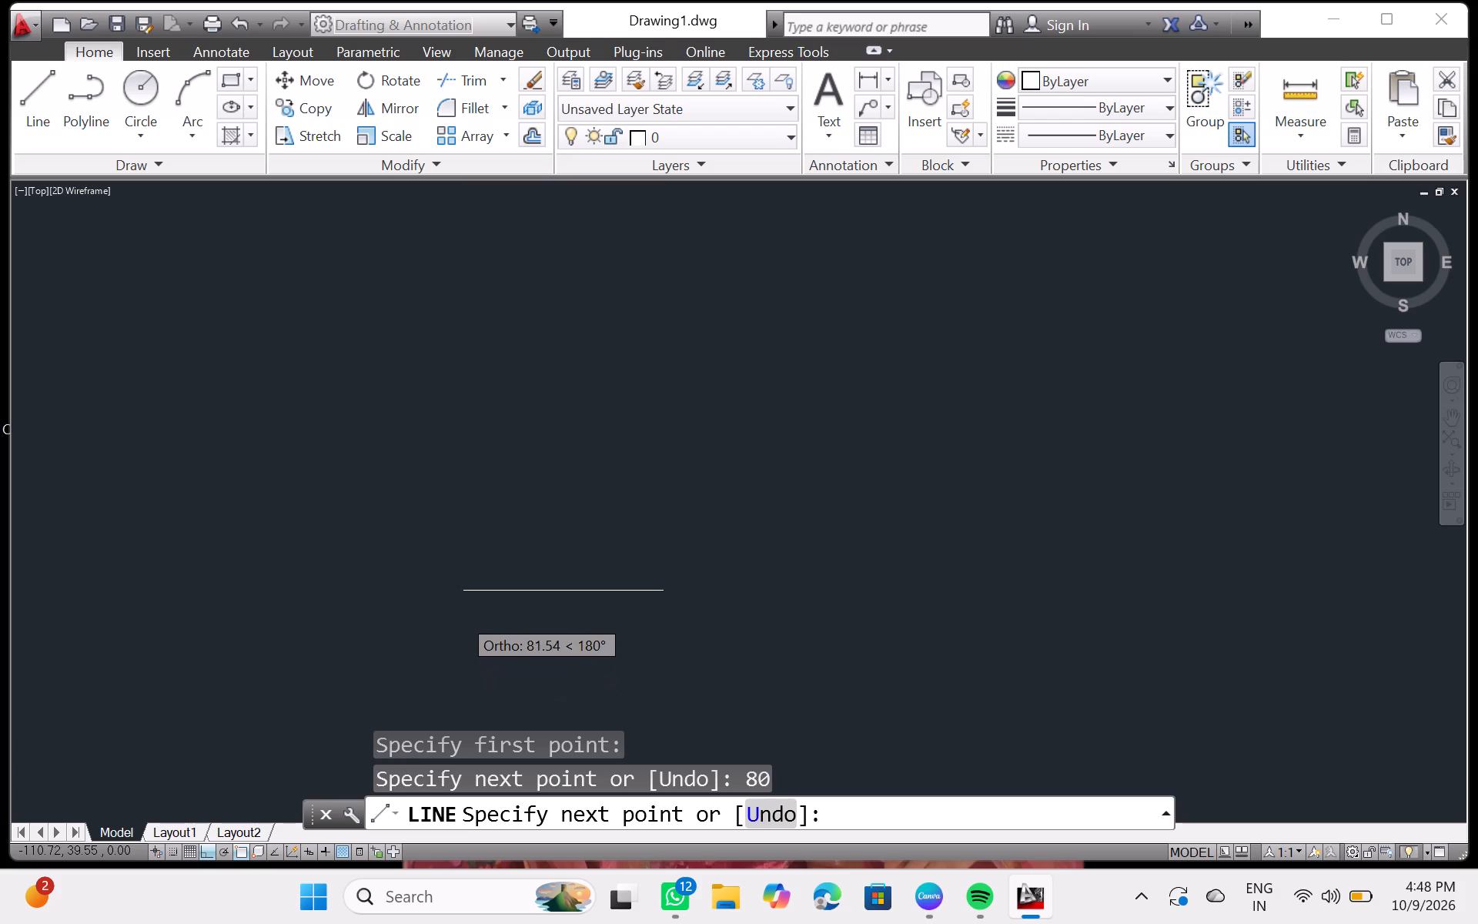
Continue the outline from the bottom edge's left end with a 38 mm vertical line upward and a 106 mm horizontal line to the right.
click(464, 591)
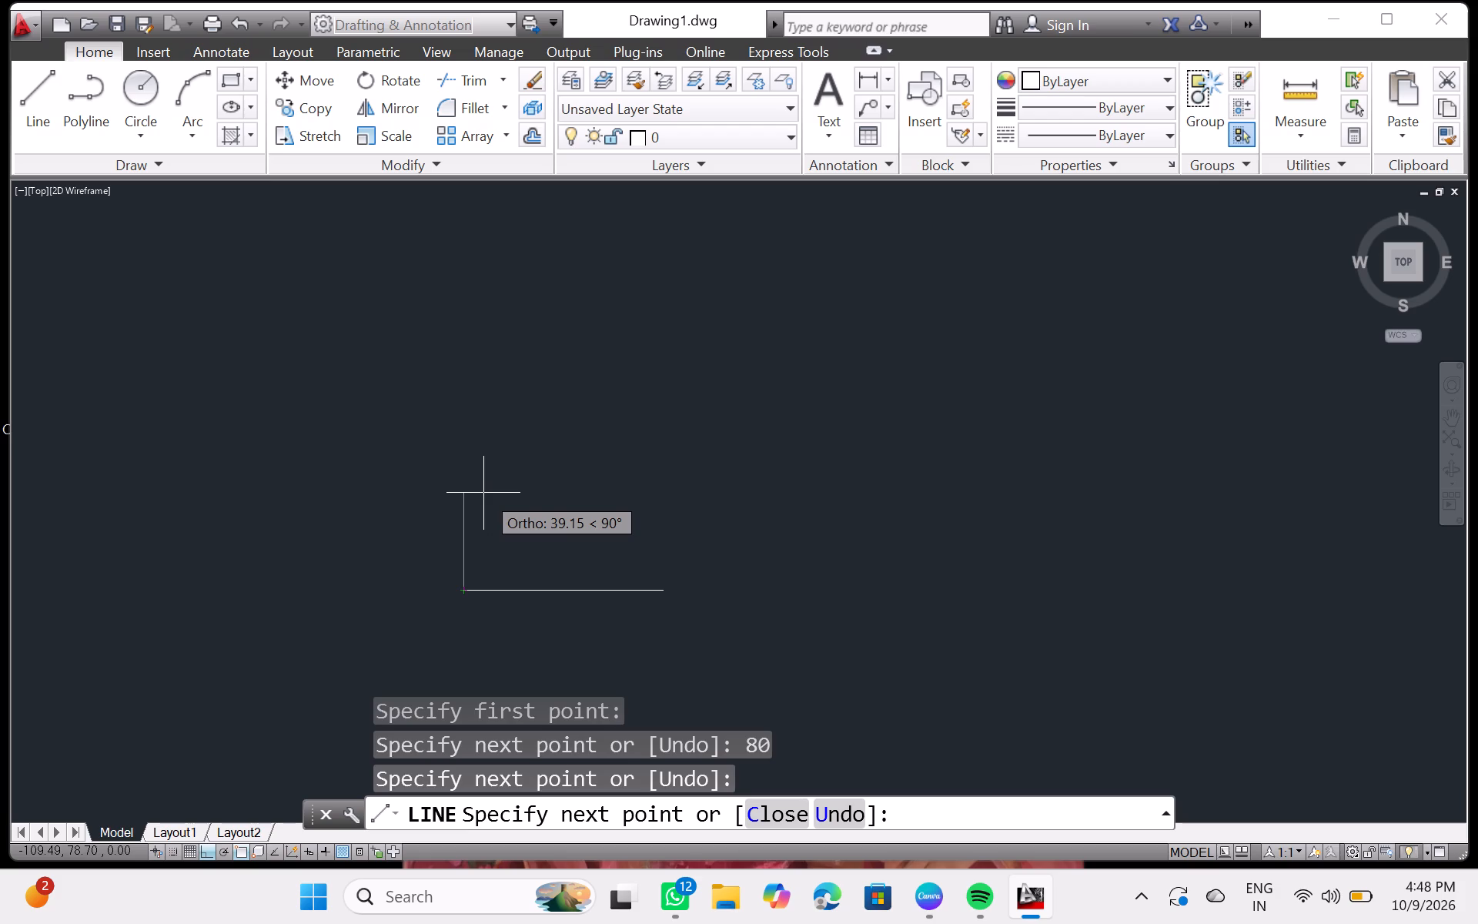
text(38)
key(Return)
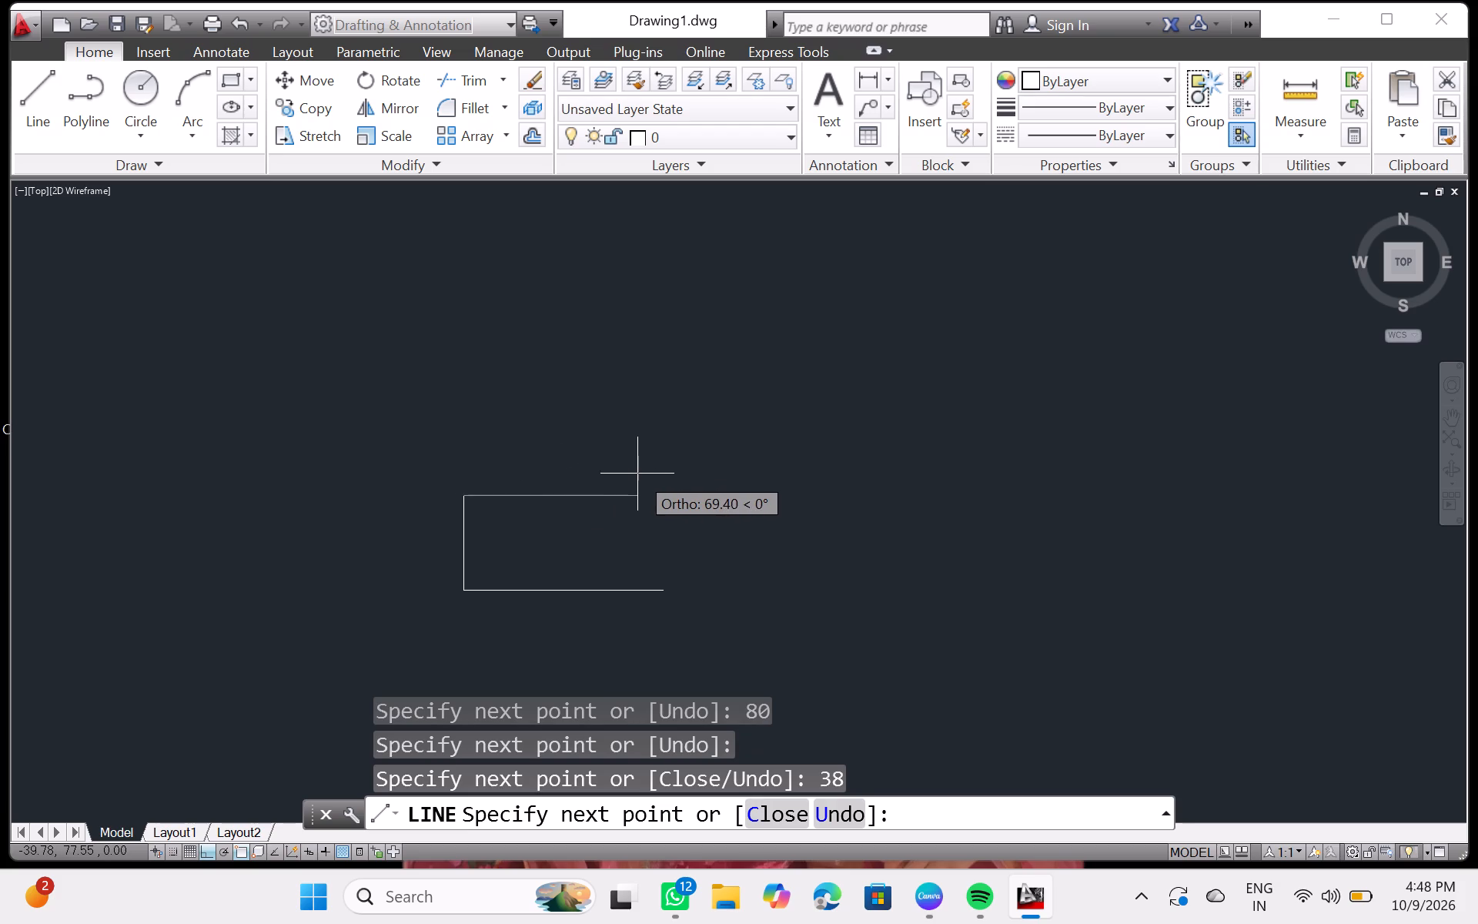
key(1)
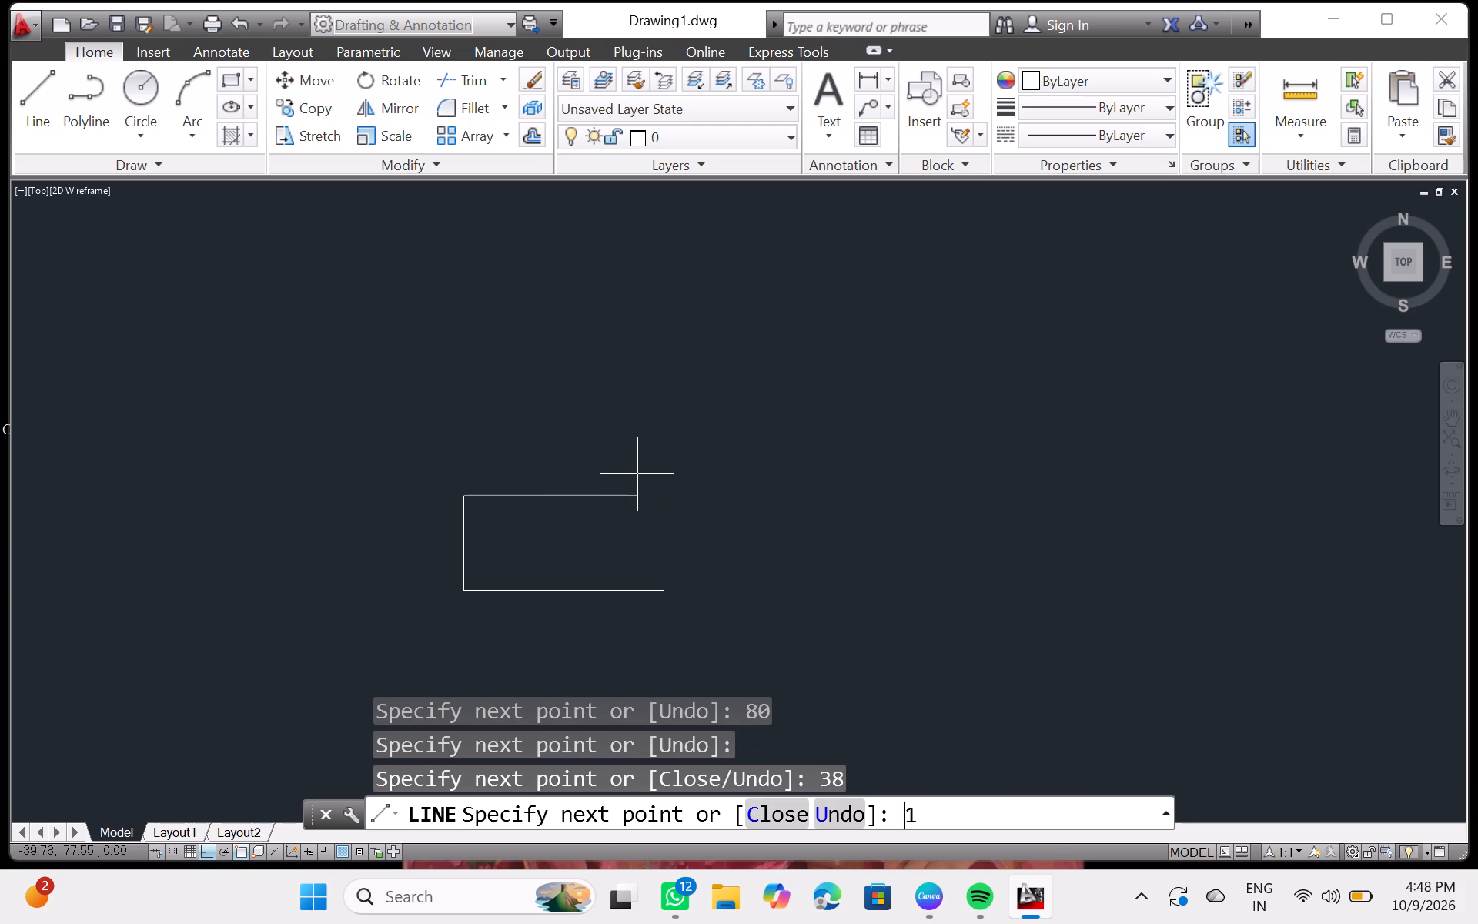
text(06)
key(Return)
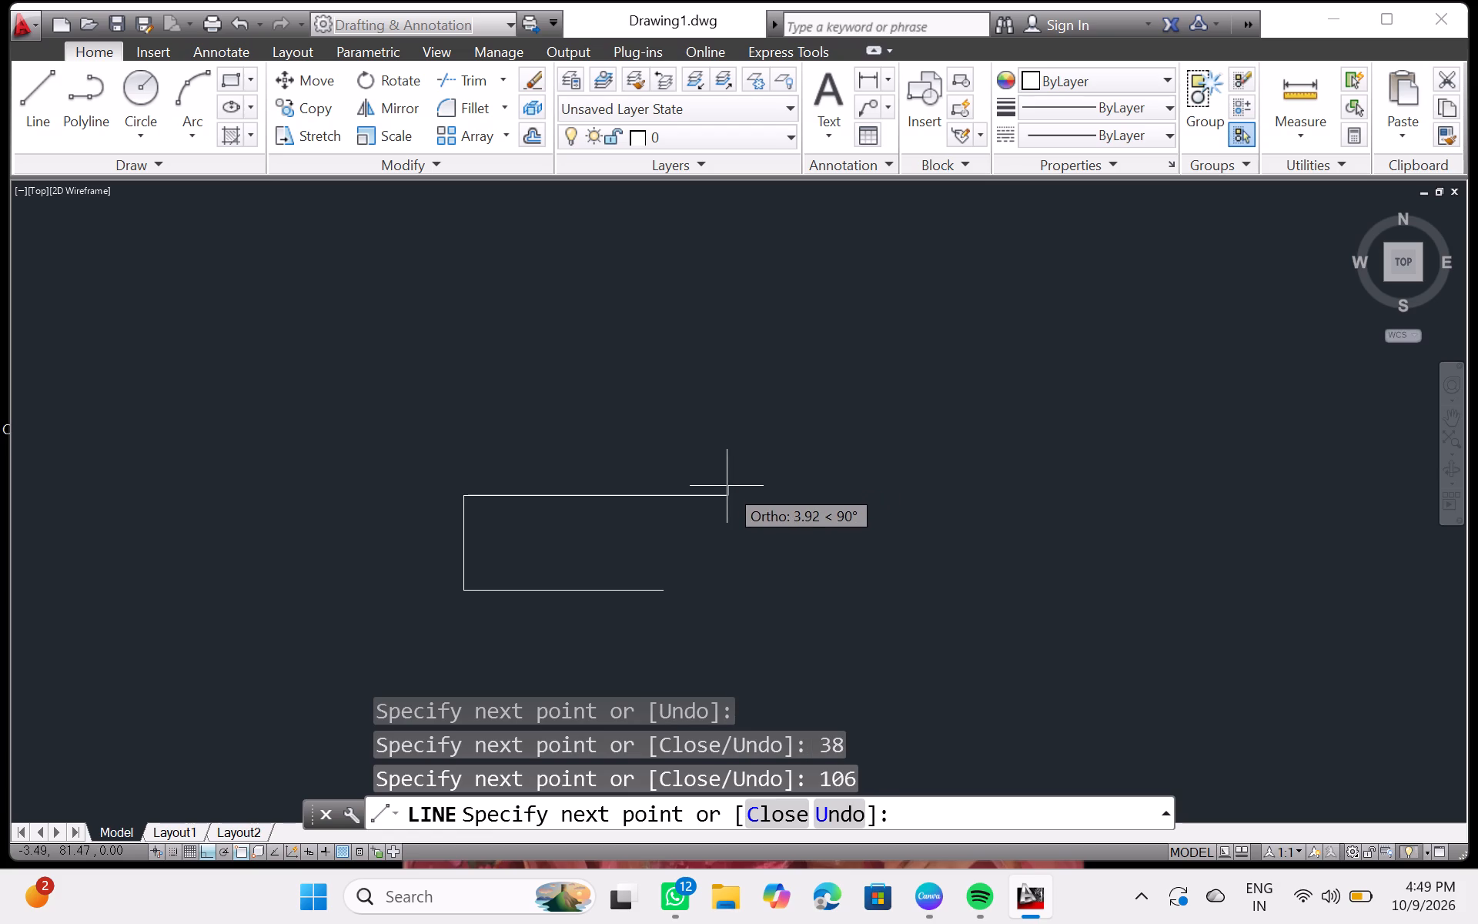
right_click(727, 486)
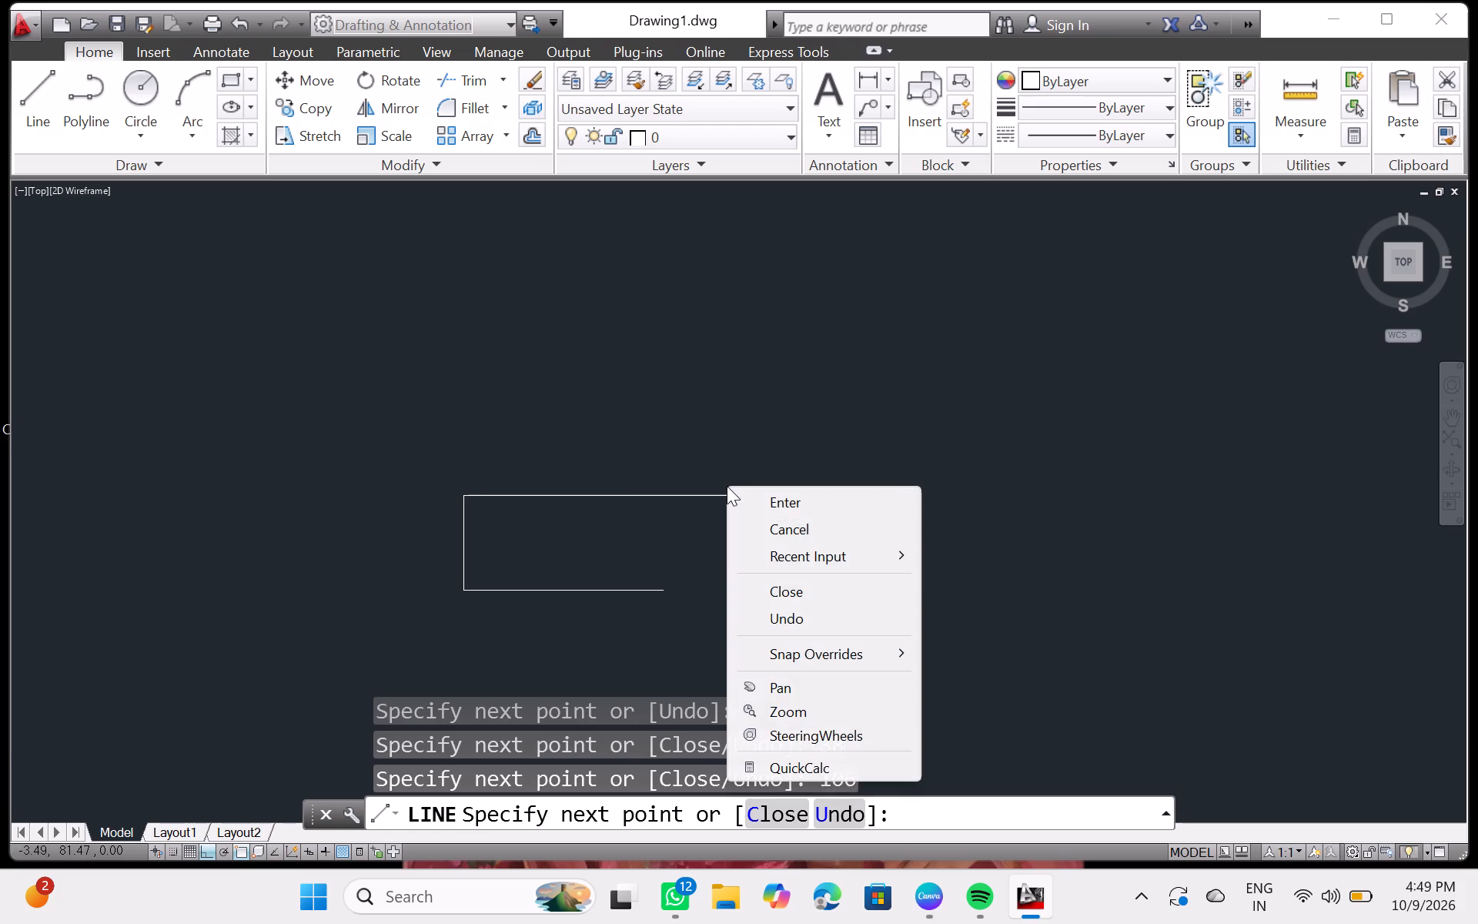
key(Return)
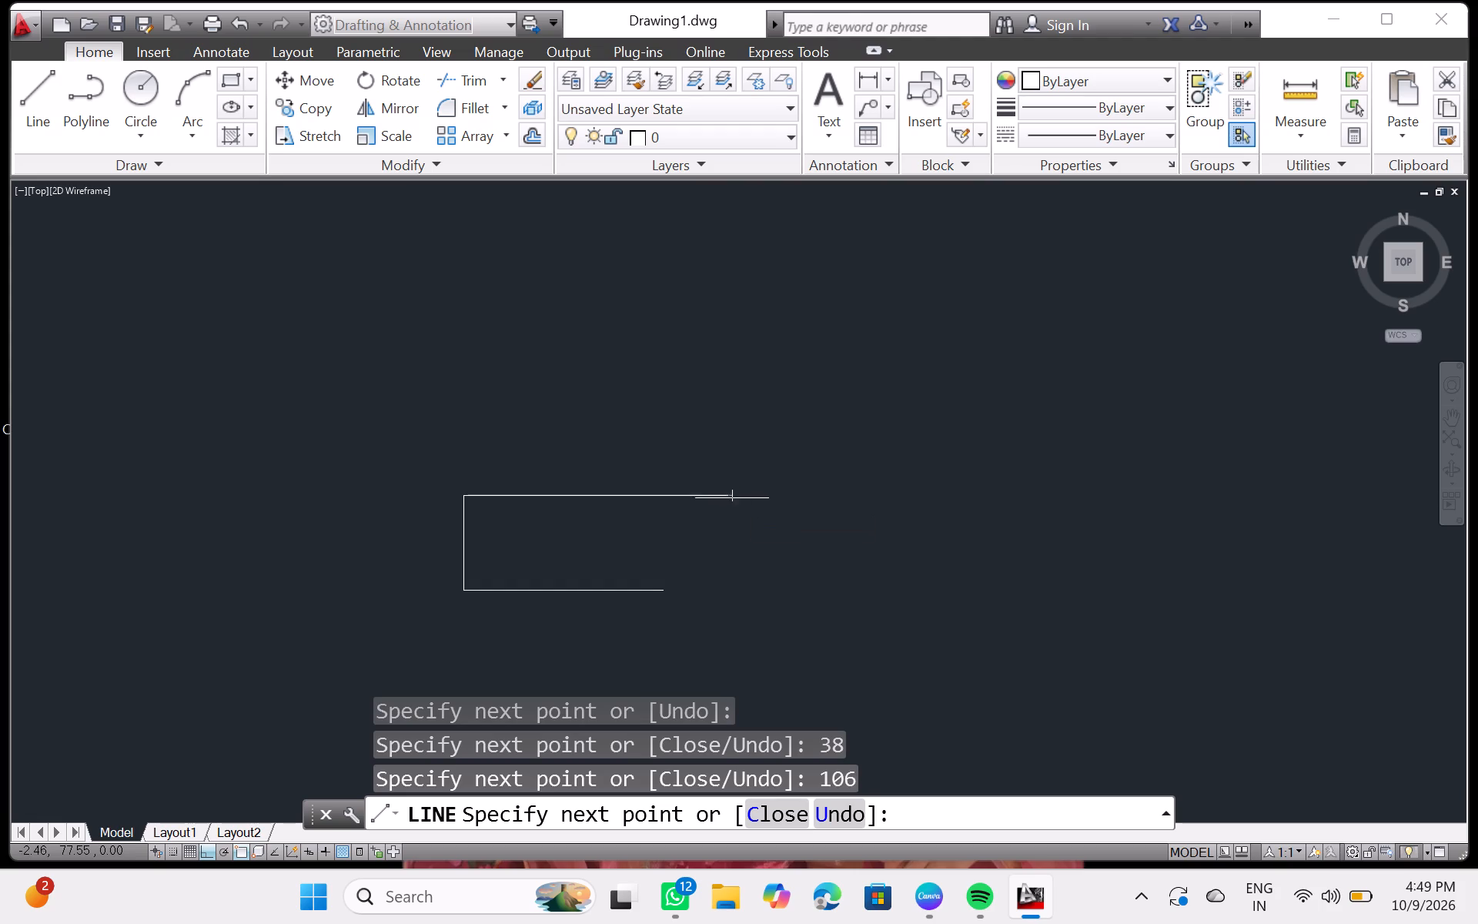
click(730, 498)
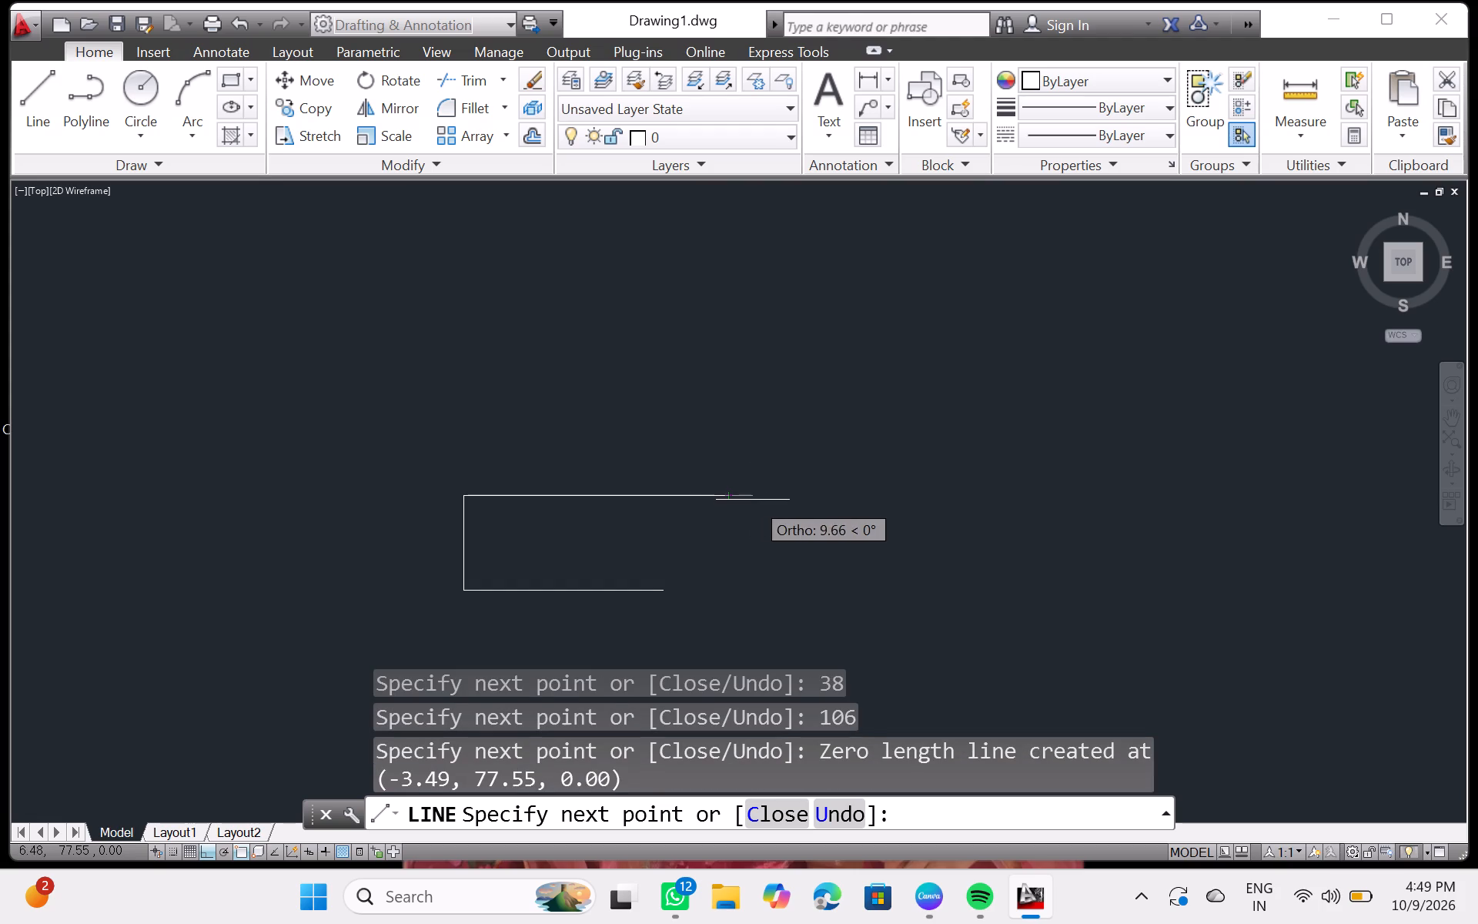
click(724, 500)
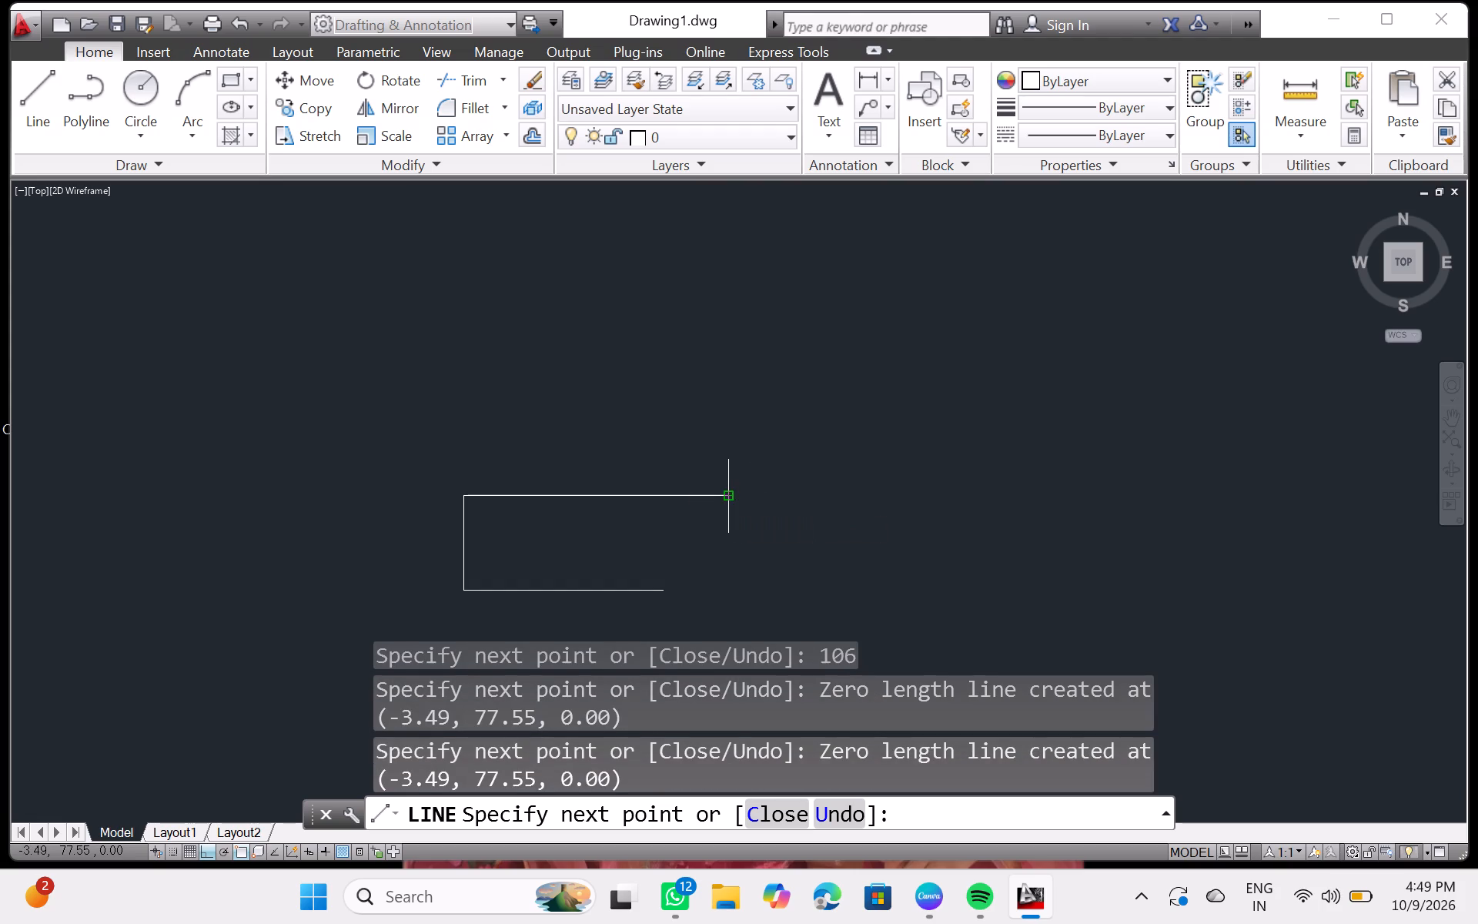
right_click(724, 500)
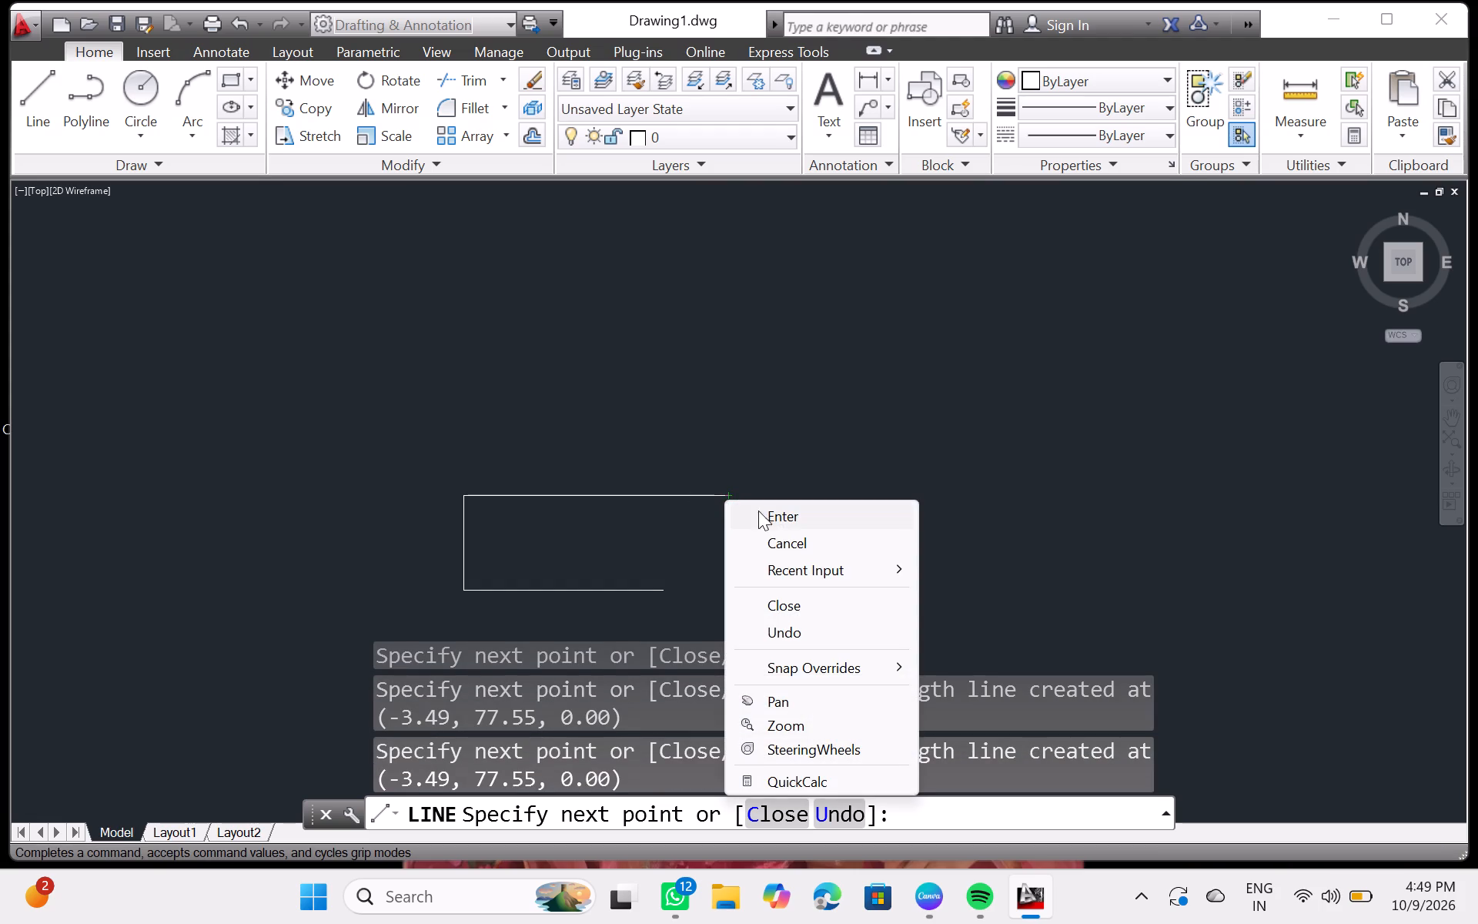
click(776, 512)
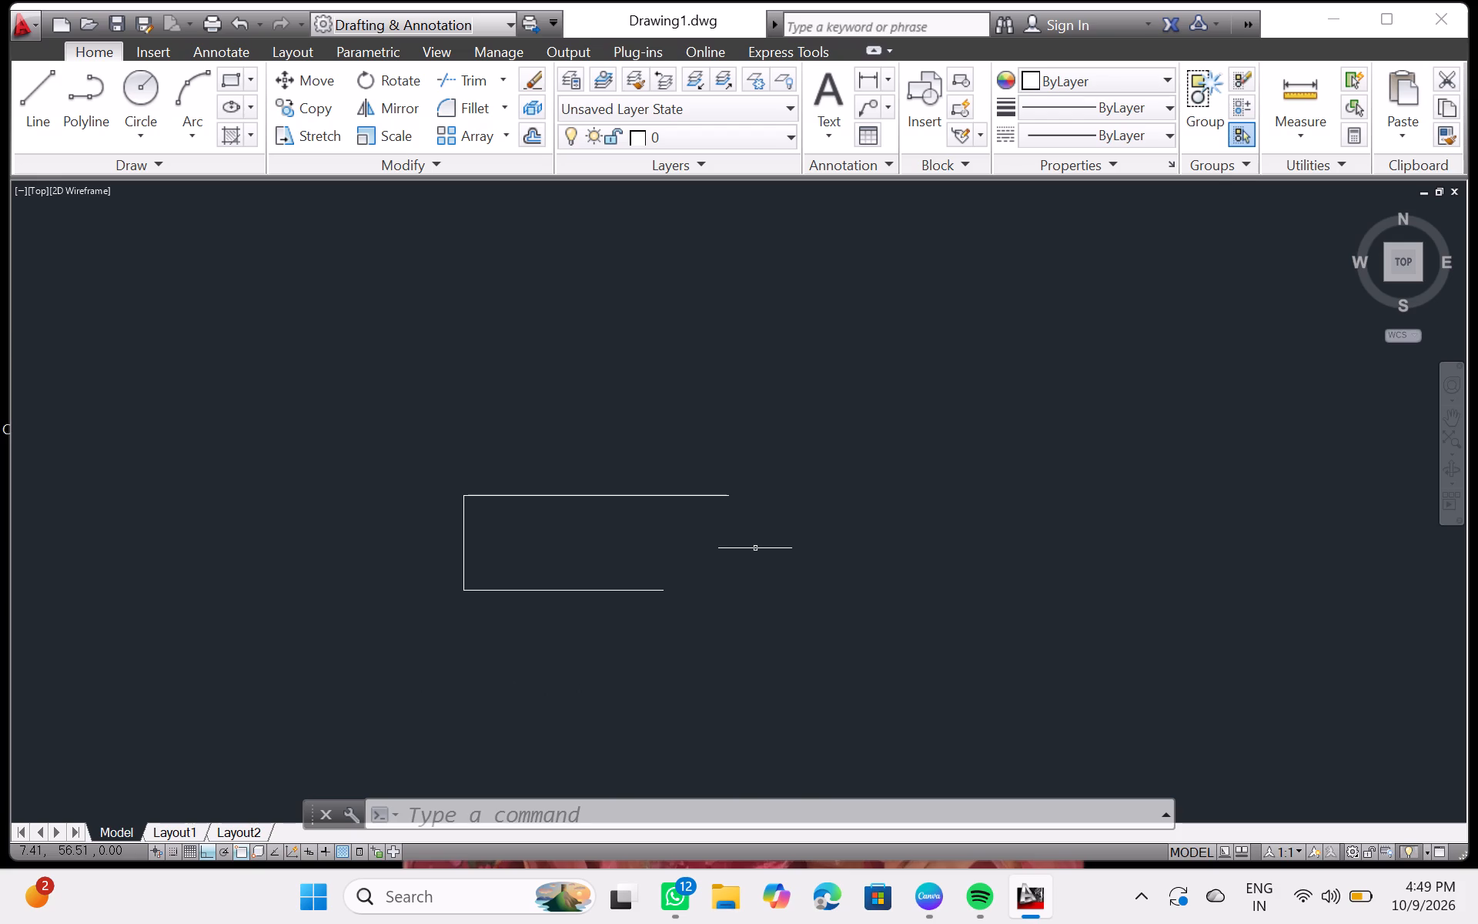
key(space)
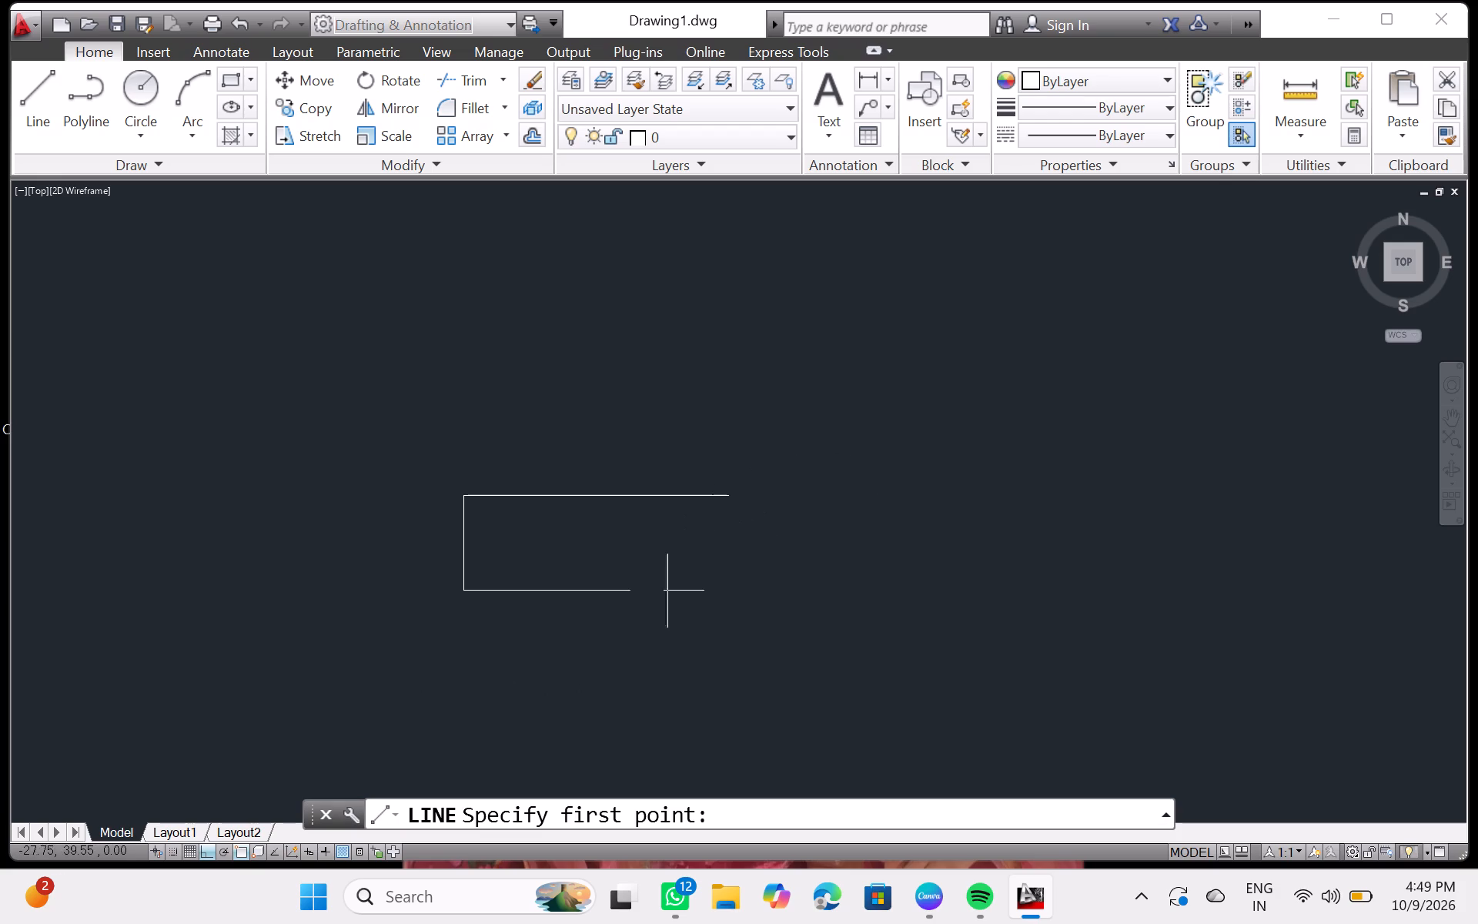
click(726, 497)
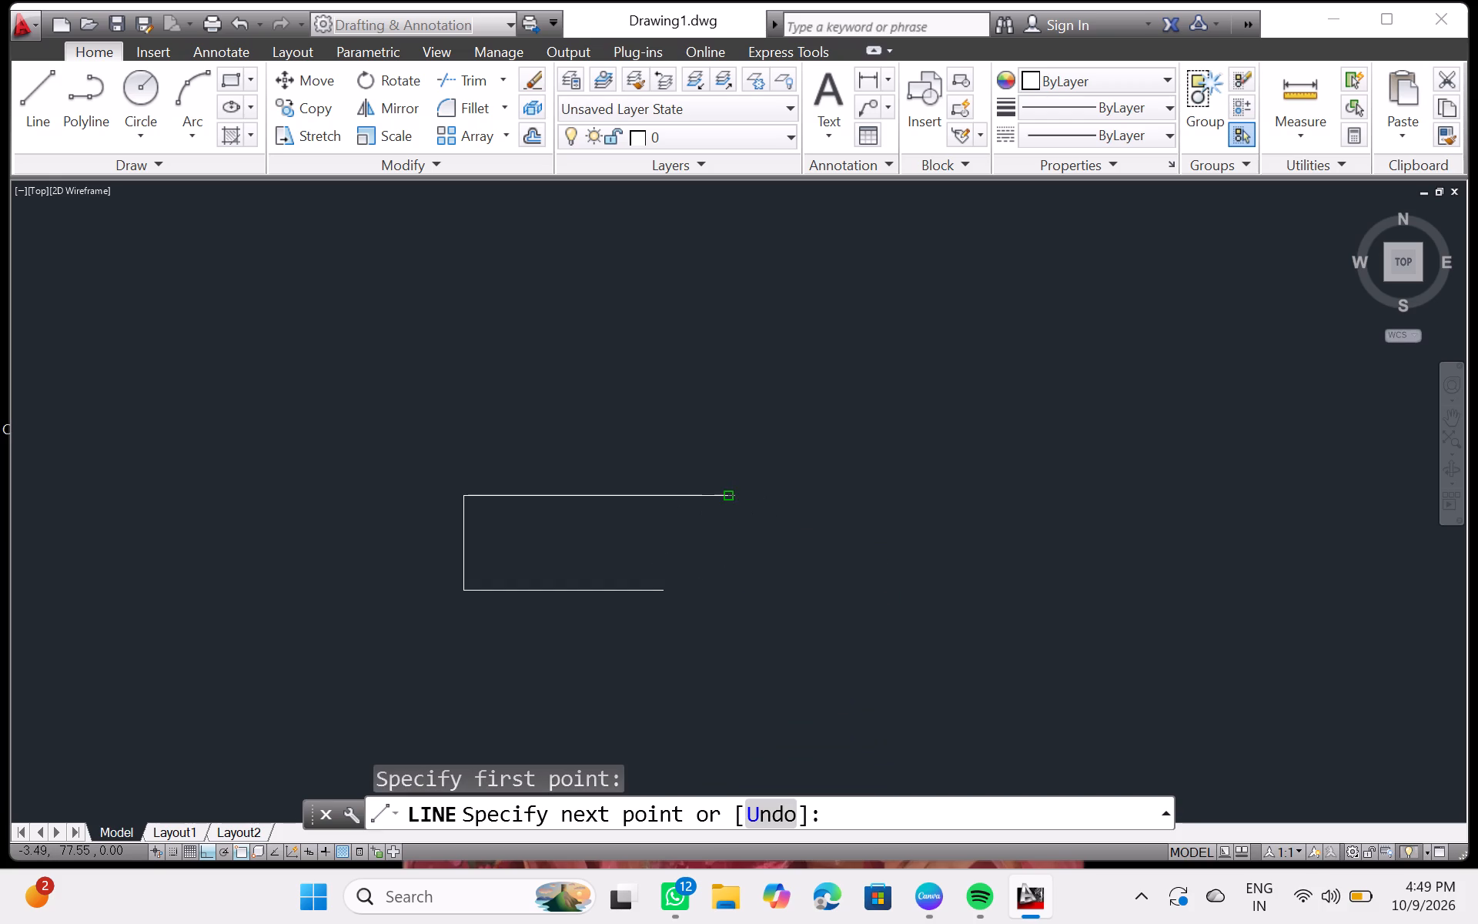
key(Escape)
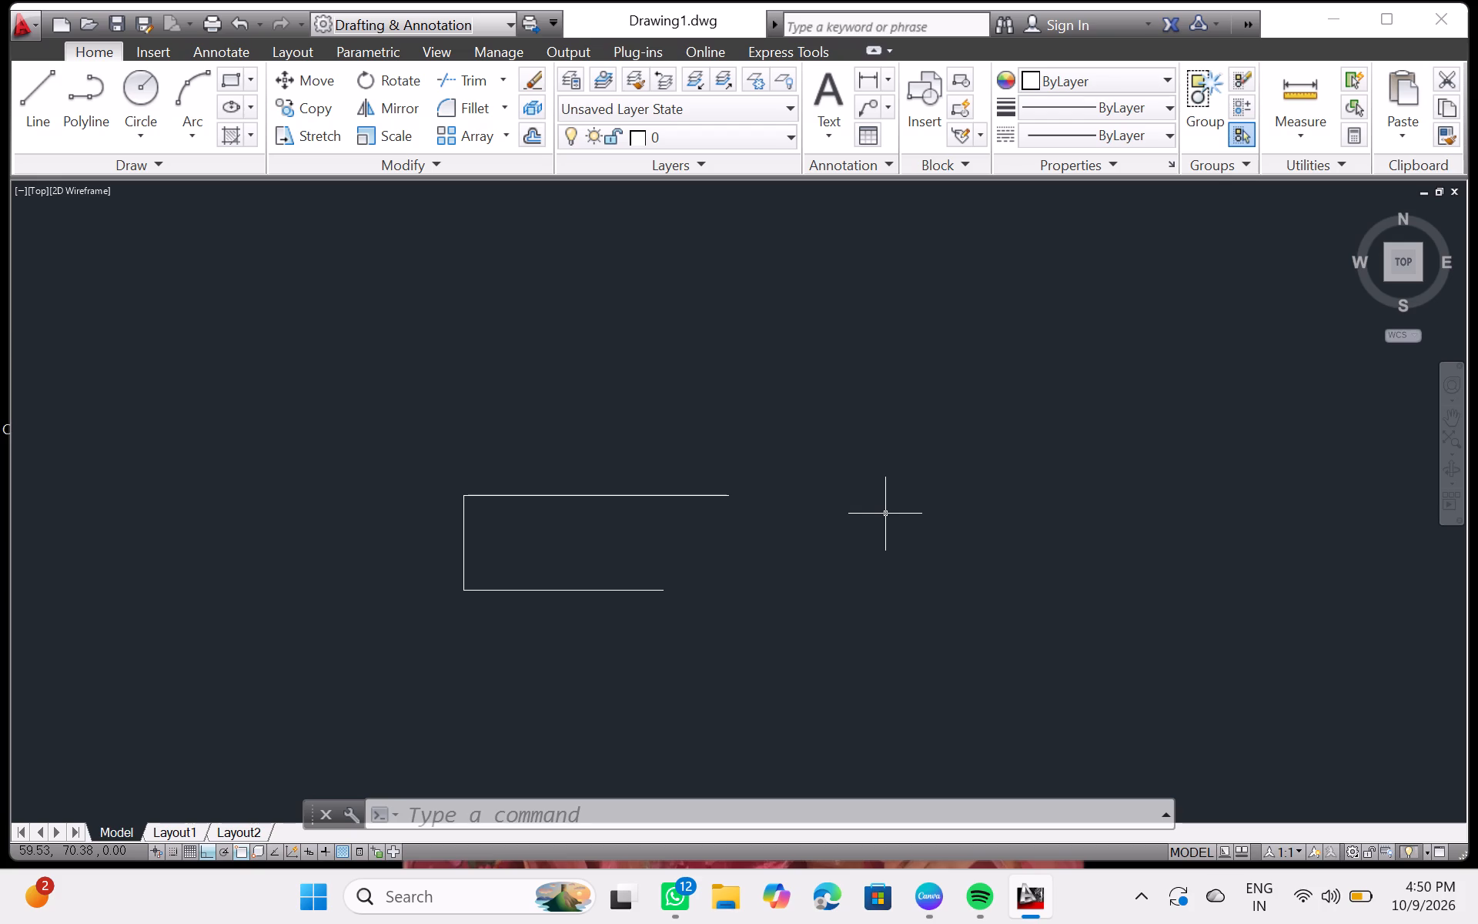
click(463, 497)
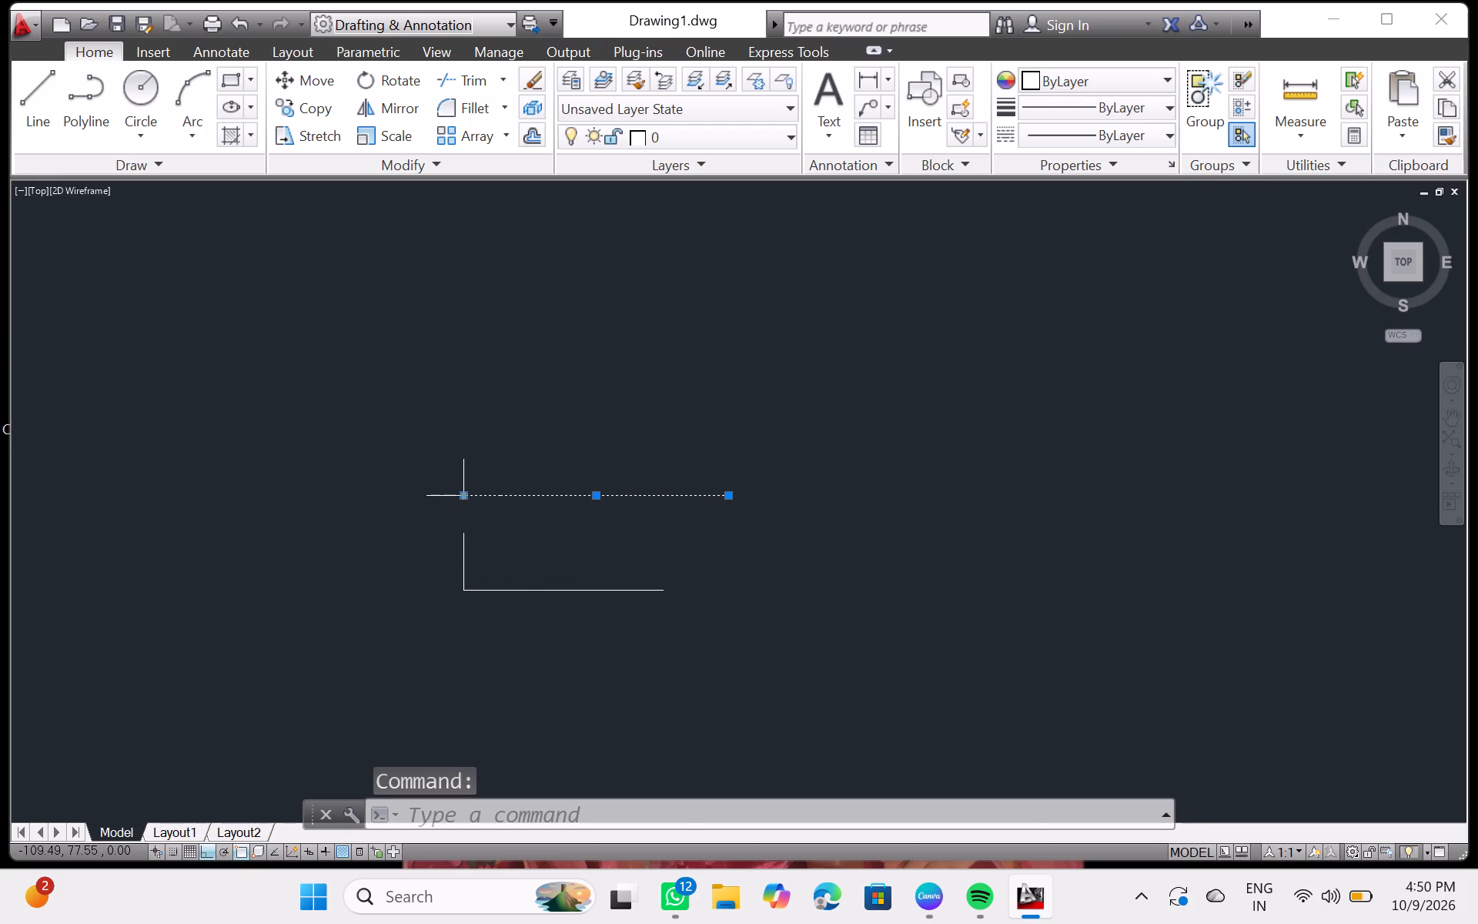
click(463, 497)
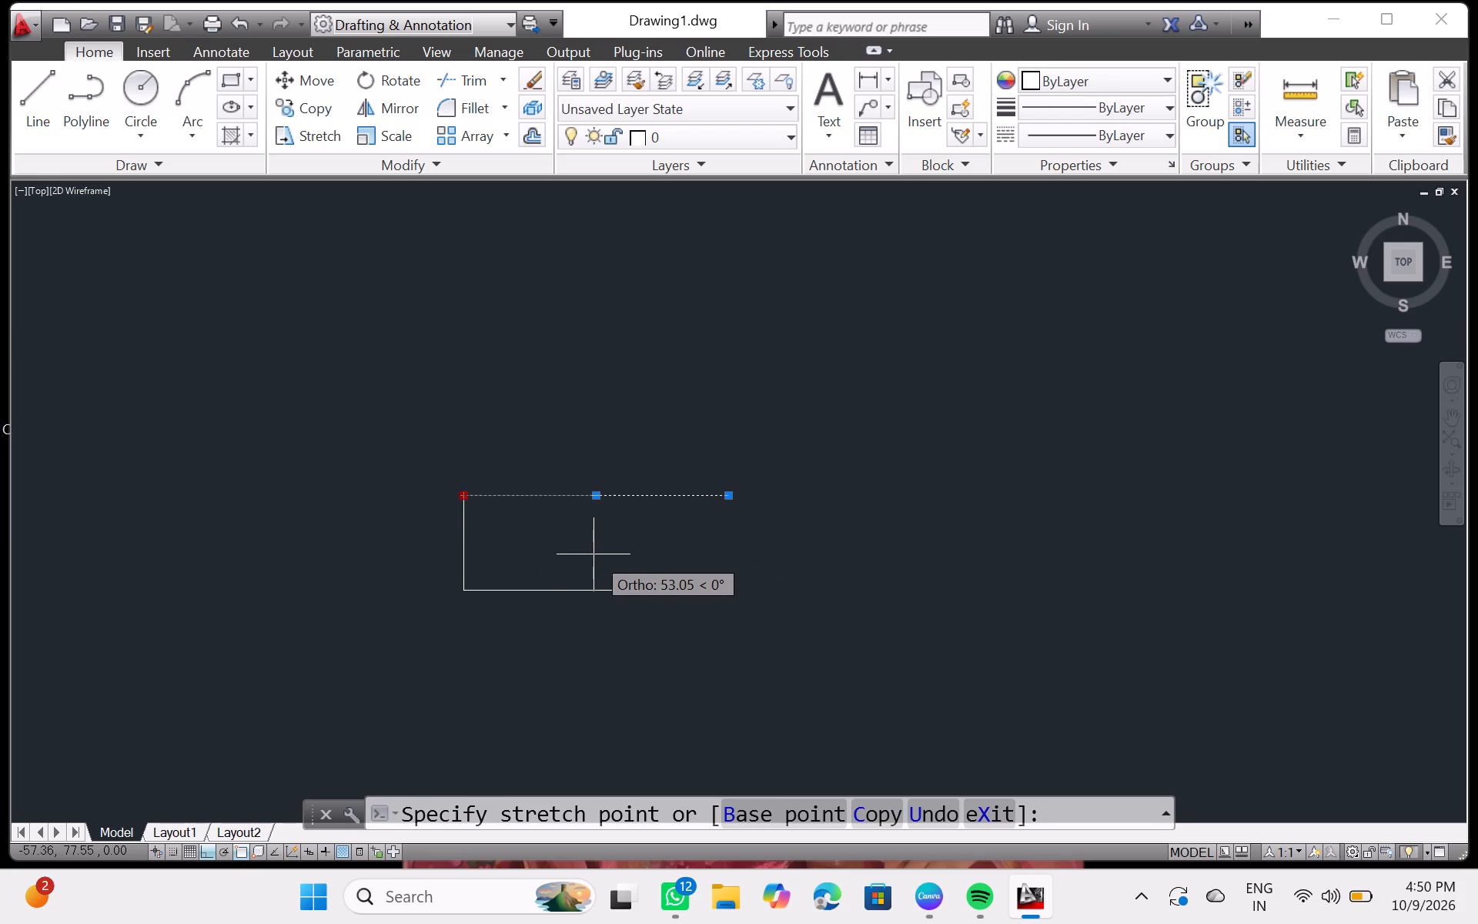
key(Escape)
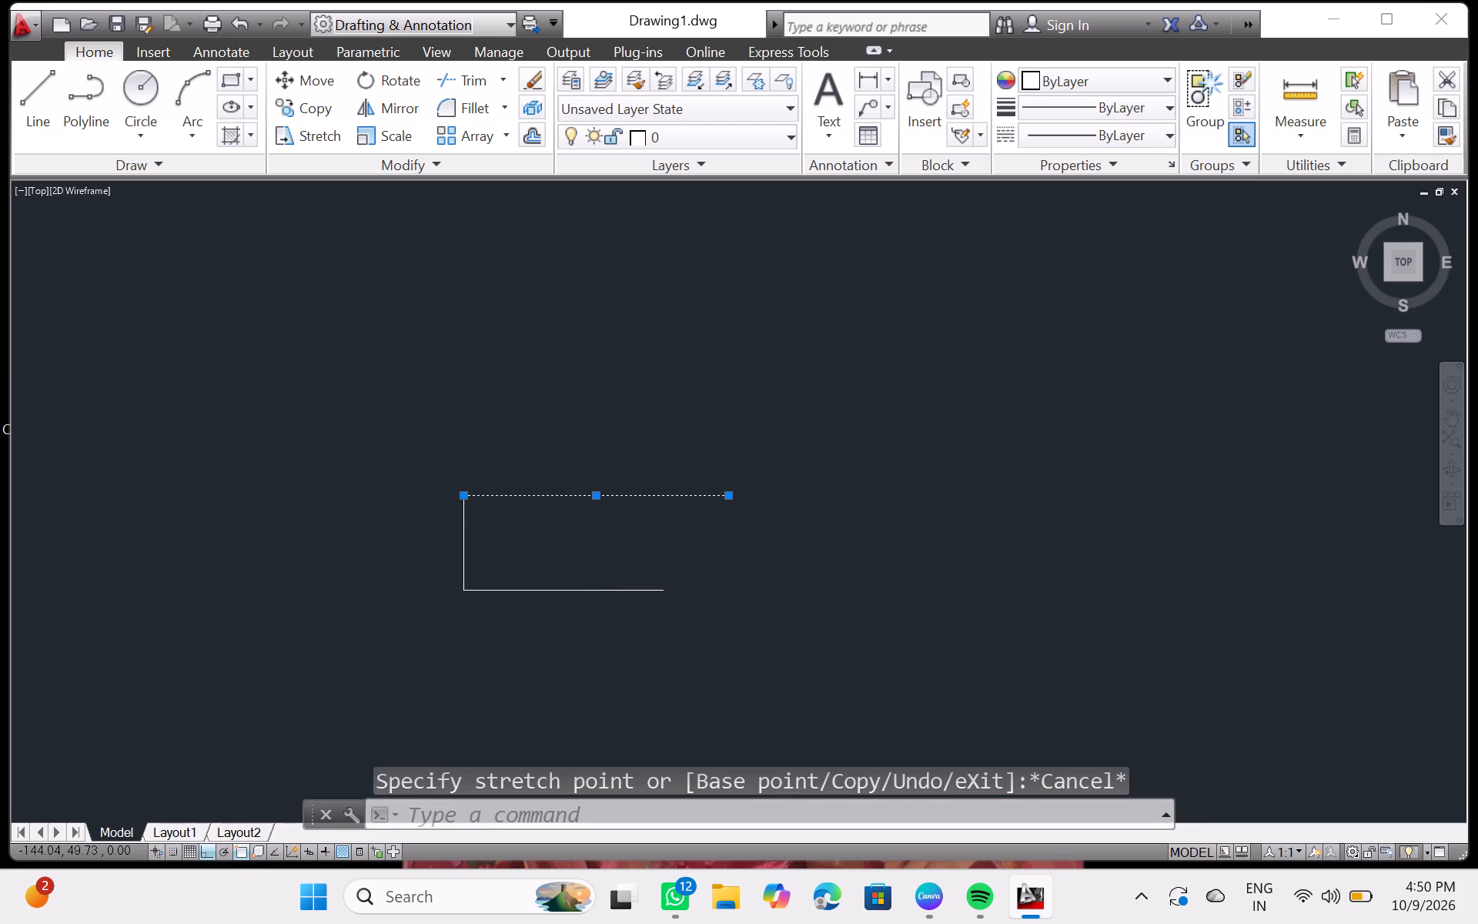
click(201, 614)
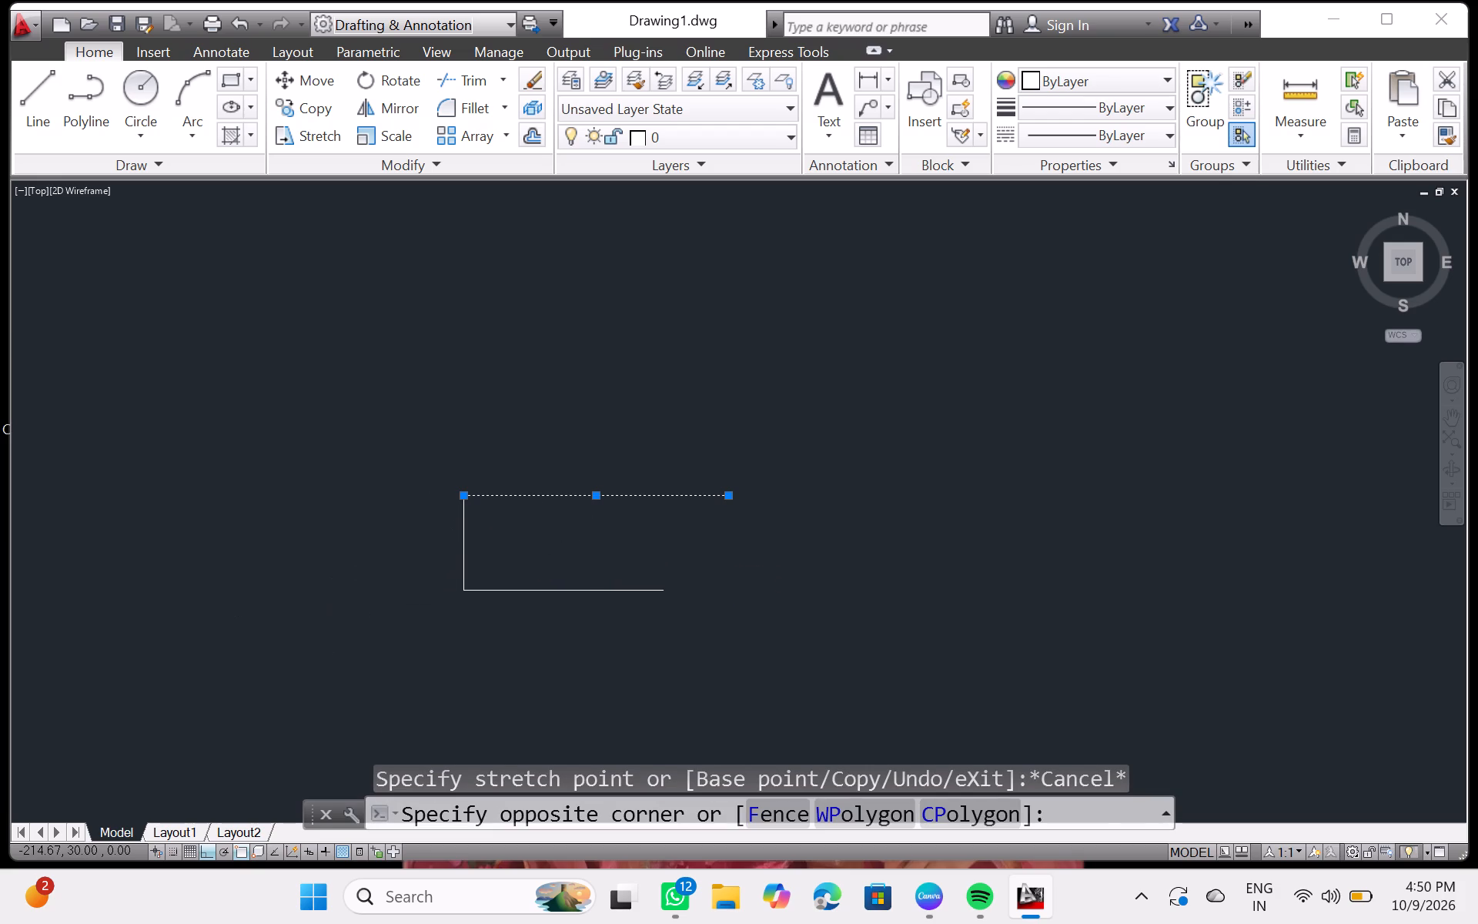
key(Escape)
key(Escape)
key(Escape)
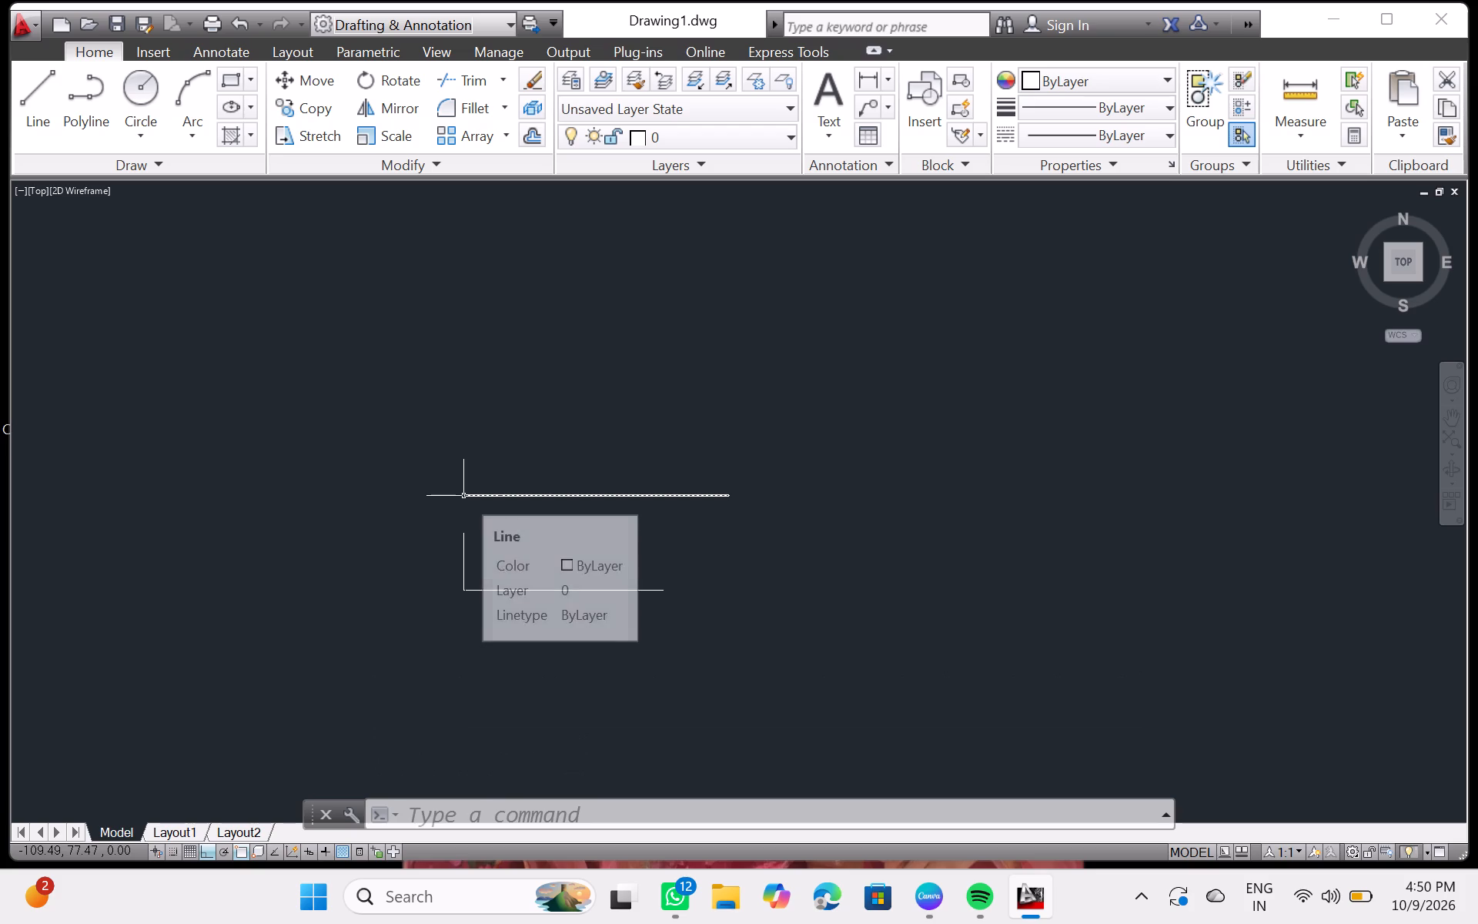
Draw a 40 mm vertical line upward from the left end of the 106 mm horizontal line.
click(38, 116)
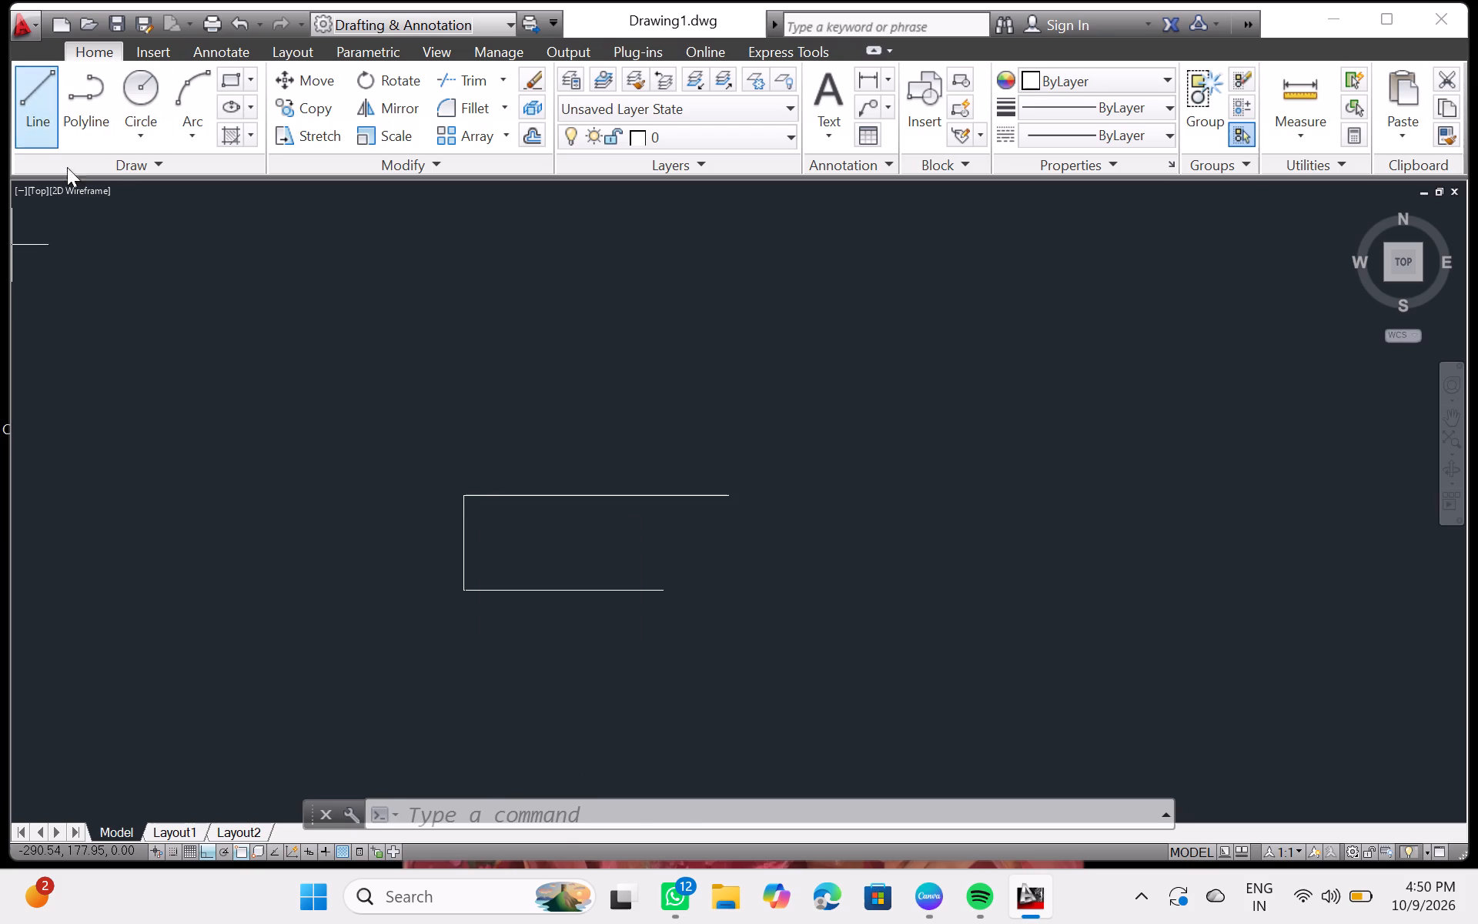
click(466, 495)
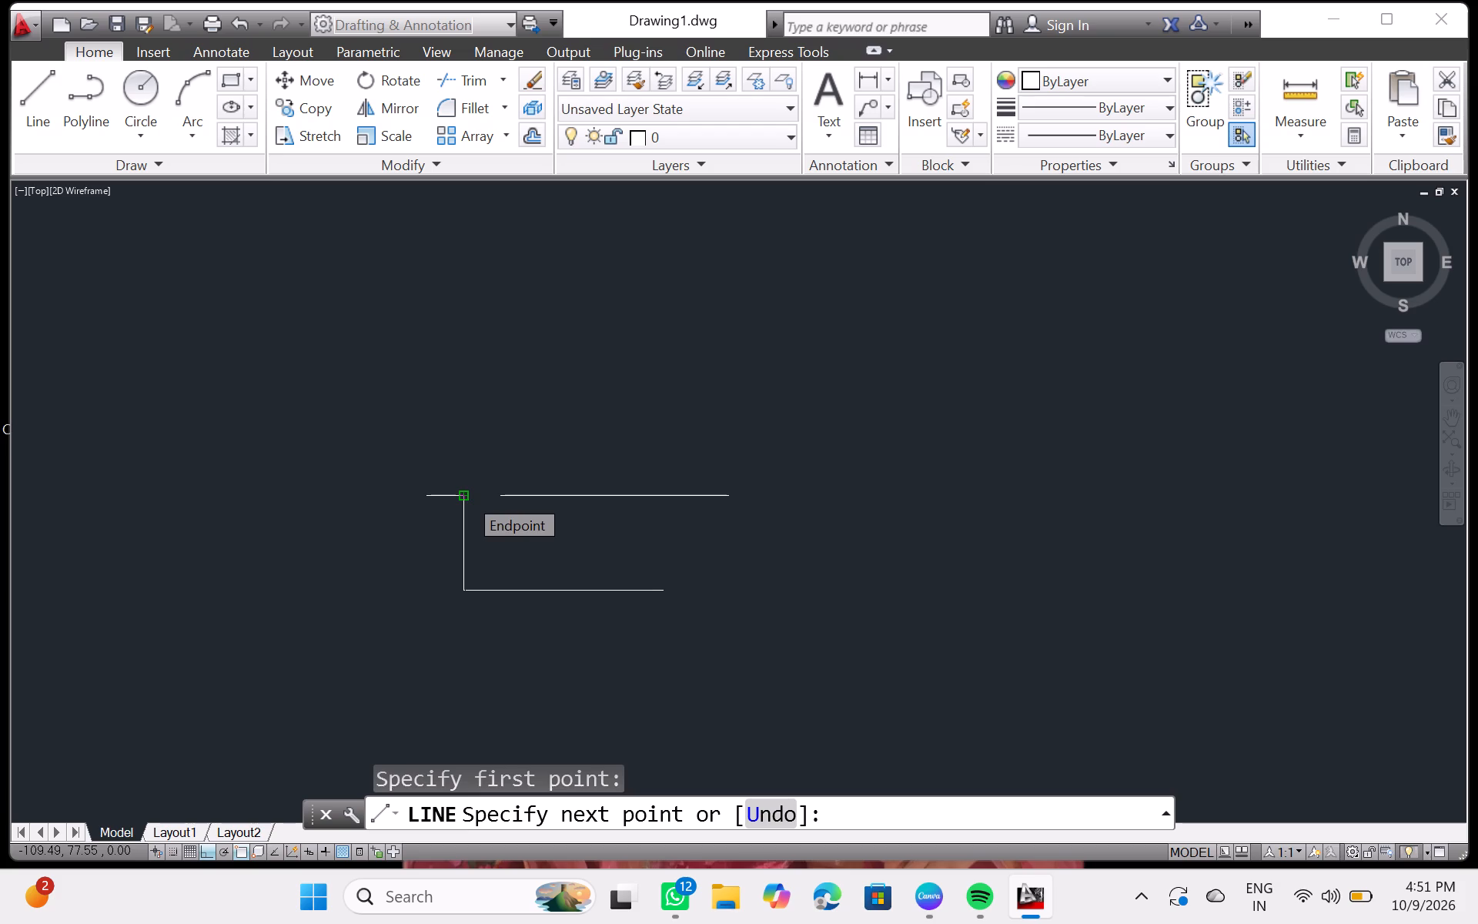
drag(466, 495, 463, 464)
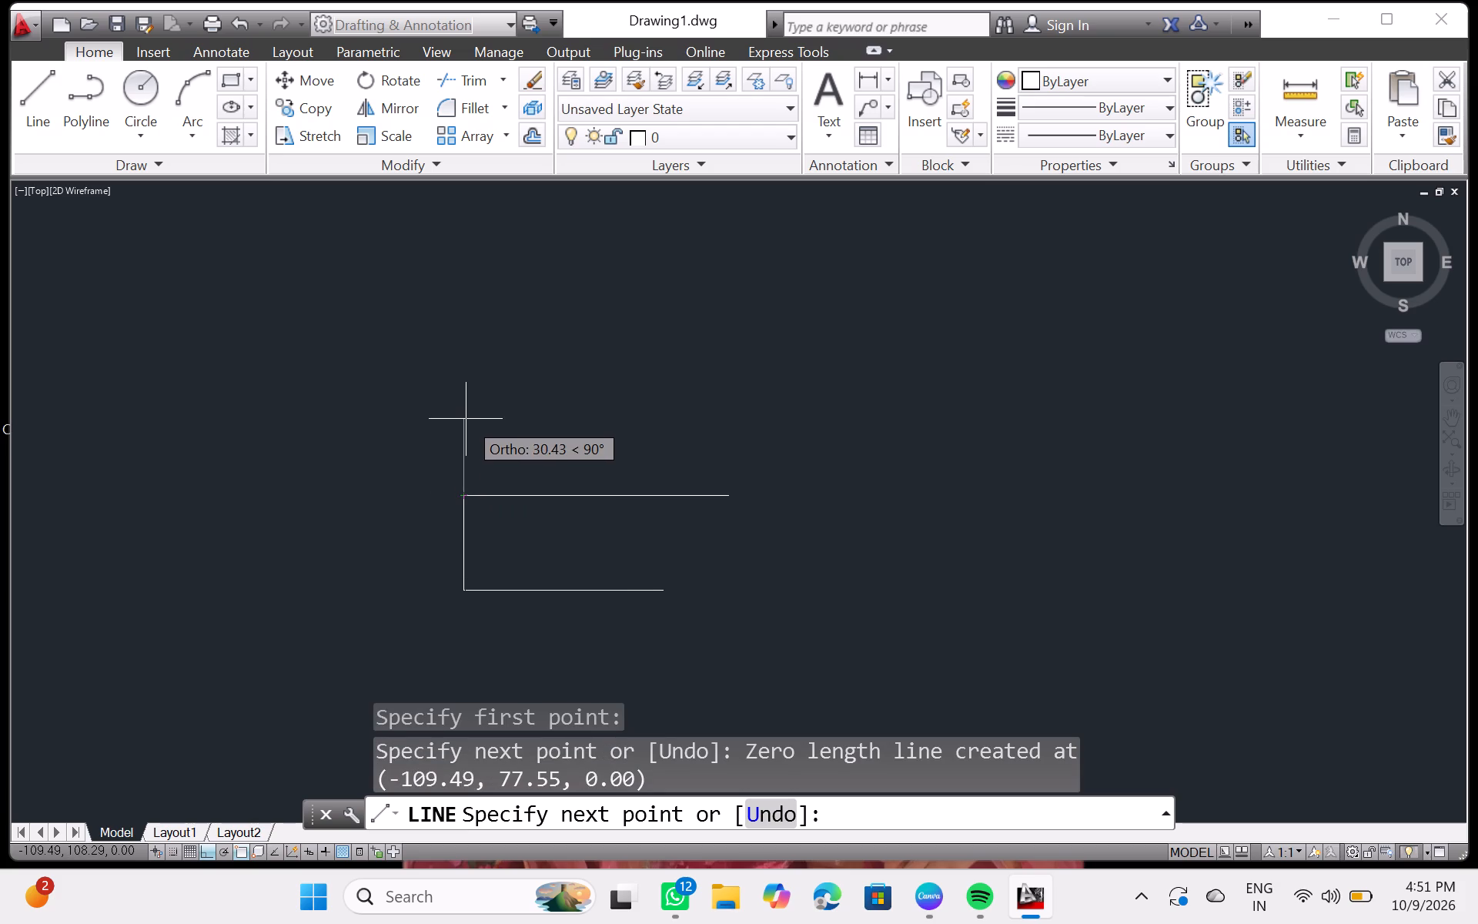
text(40)
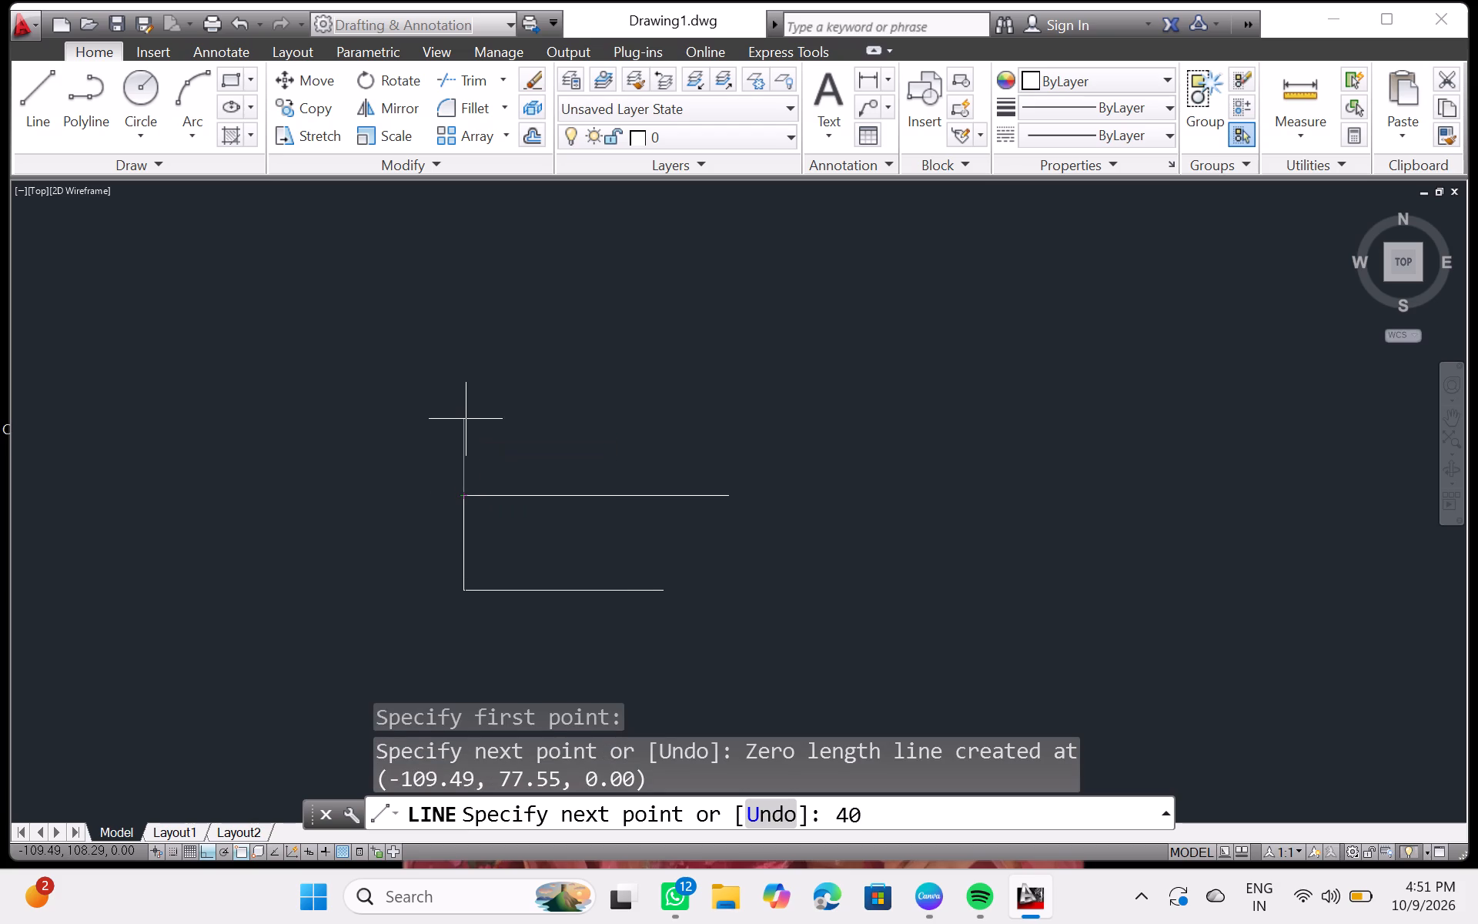
key(Return)
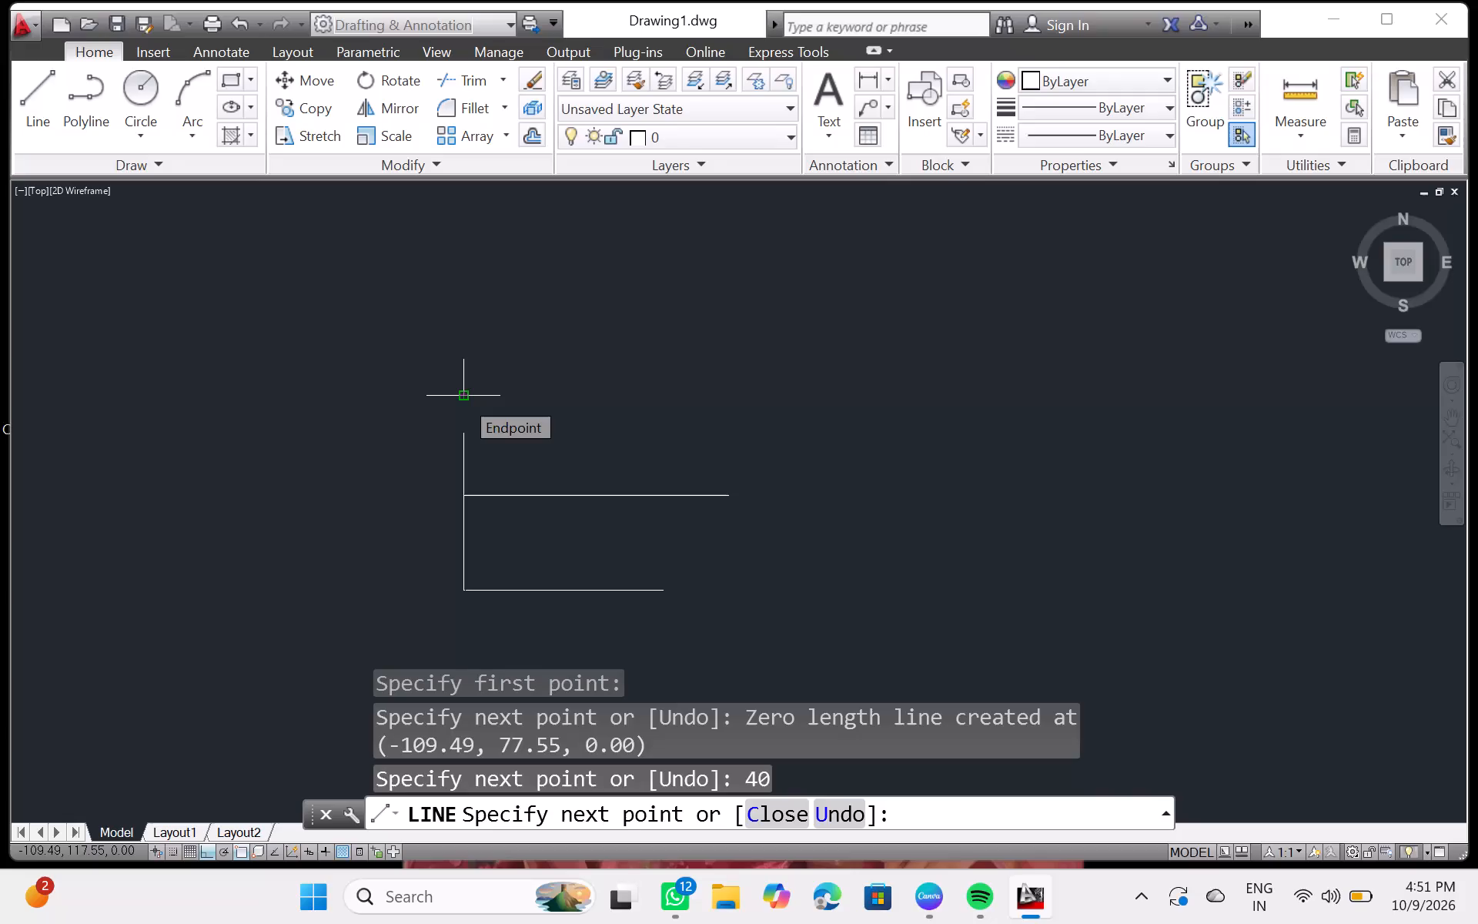
key(Return)
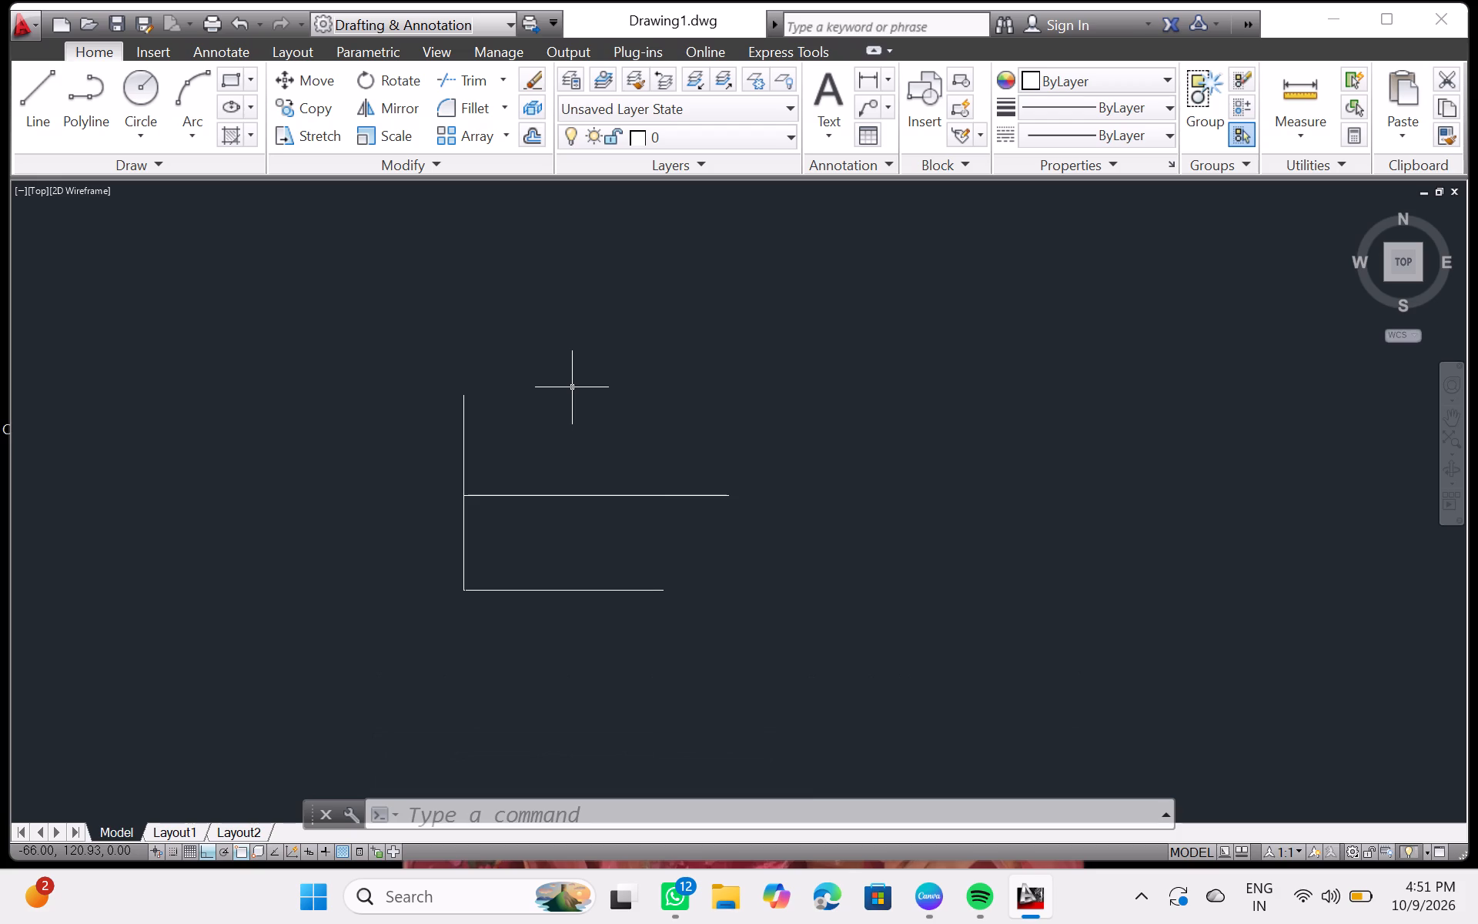
Move the bottom edge horizontally to the right so its midpoint lands on its original right endpoint.
click(593, 497)
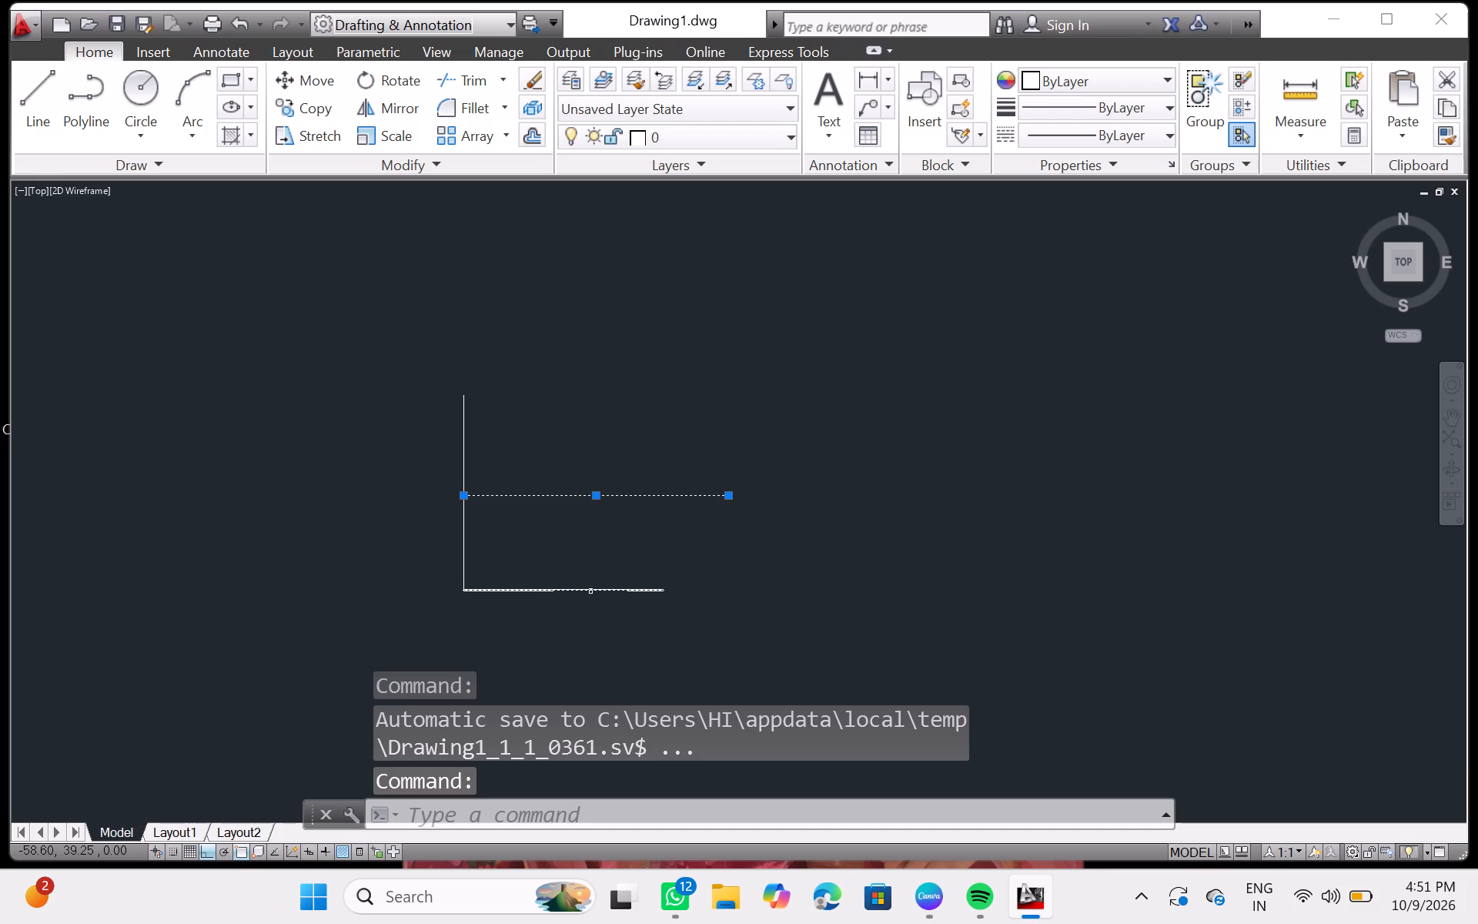
click(590, 591)
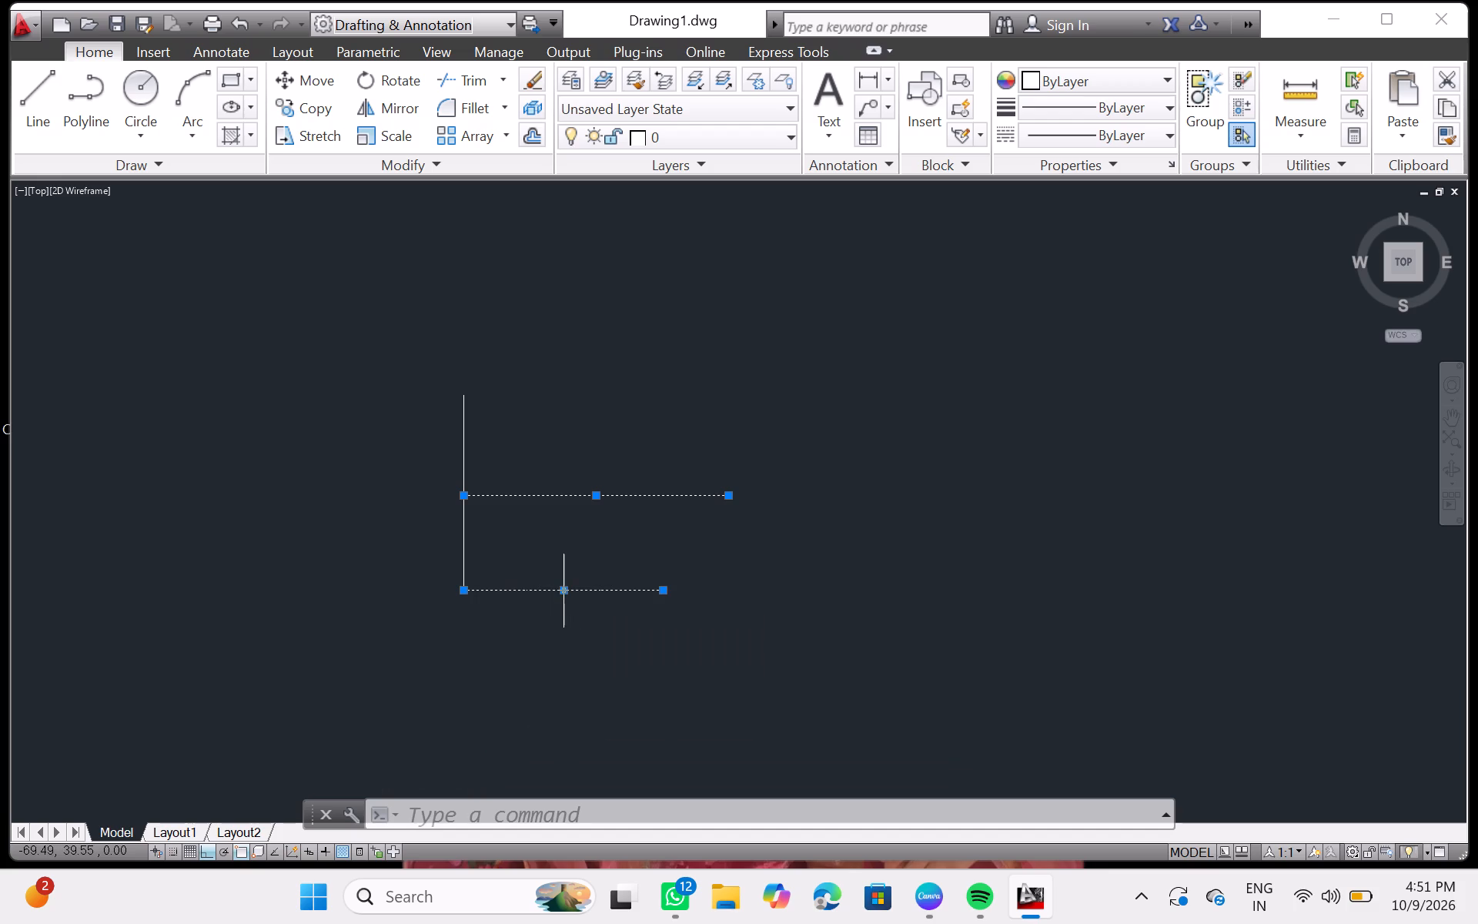
click(563, 588)
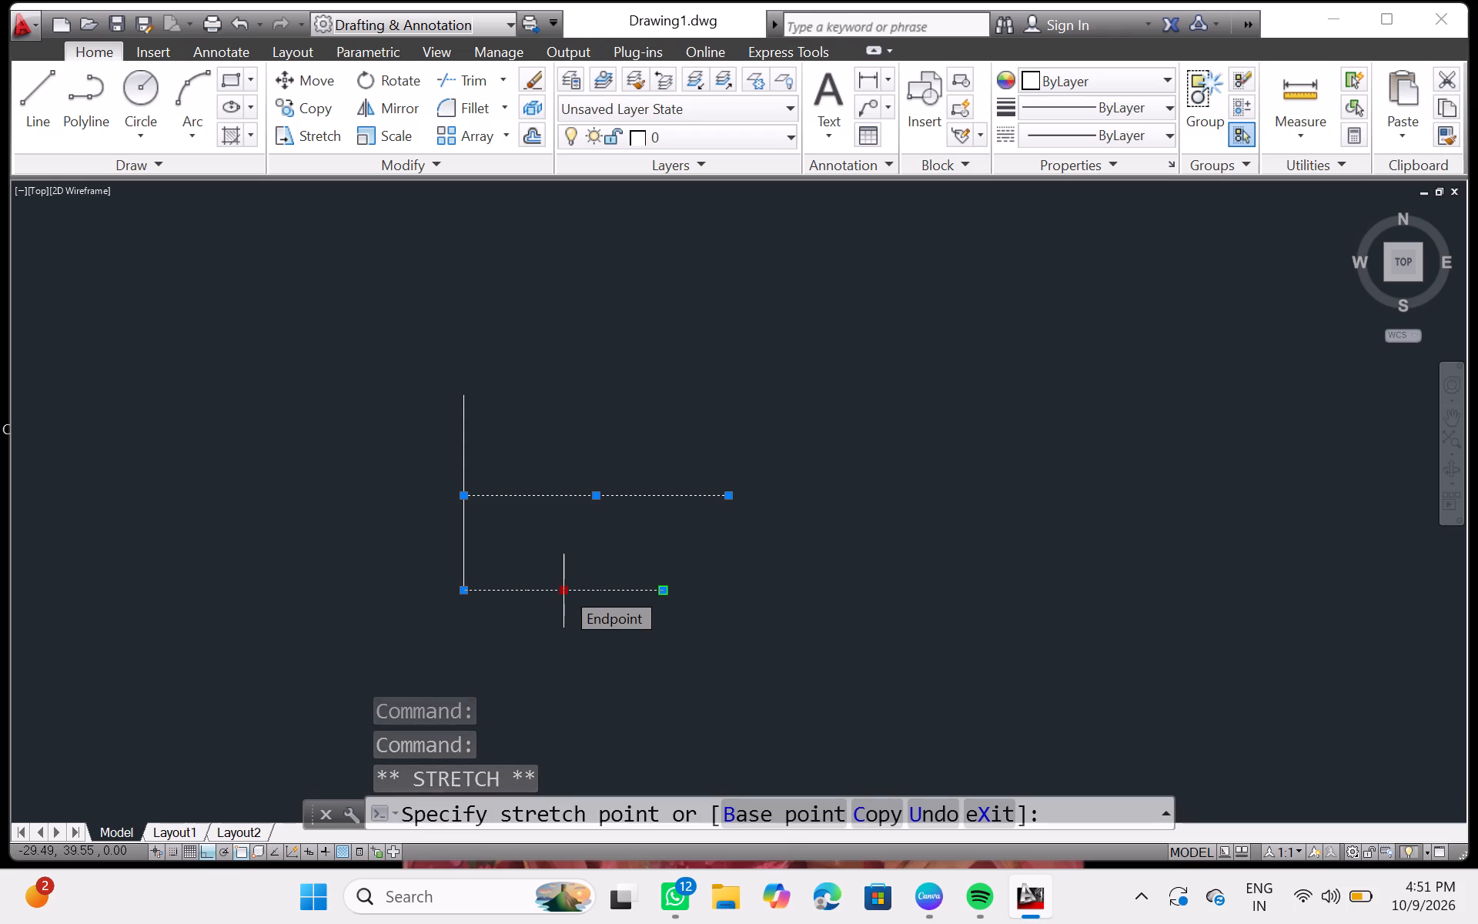
drag(563, 588, 527, 596)
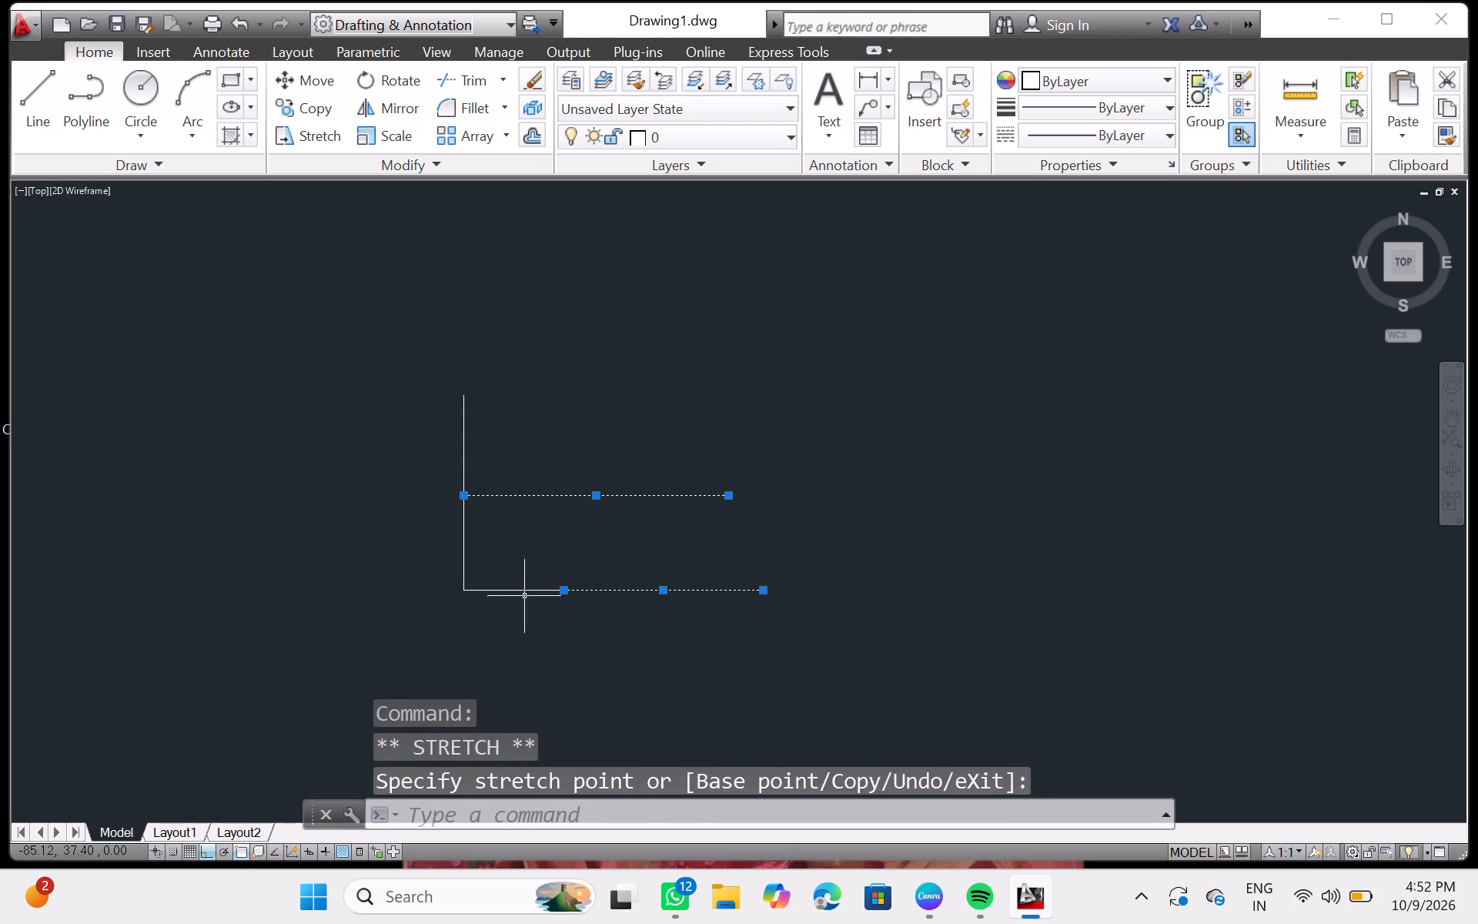
Stretch the shifted bottom edge's left end back to the lower end of the 38 mm vertical line.
click(463, 591)
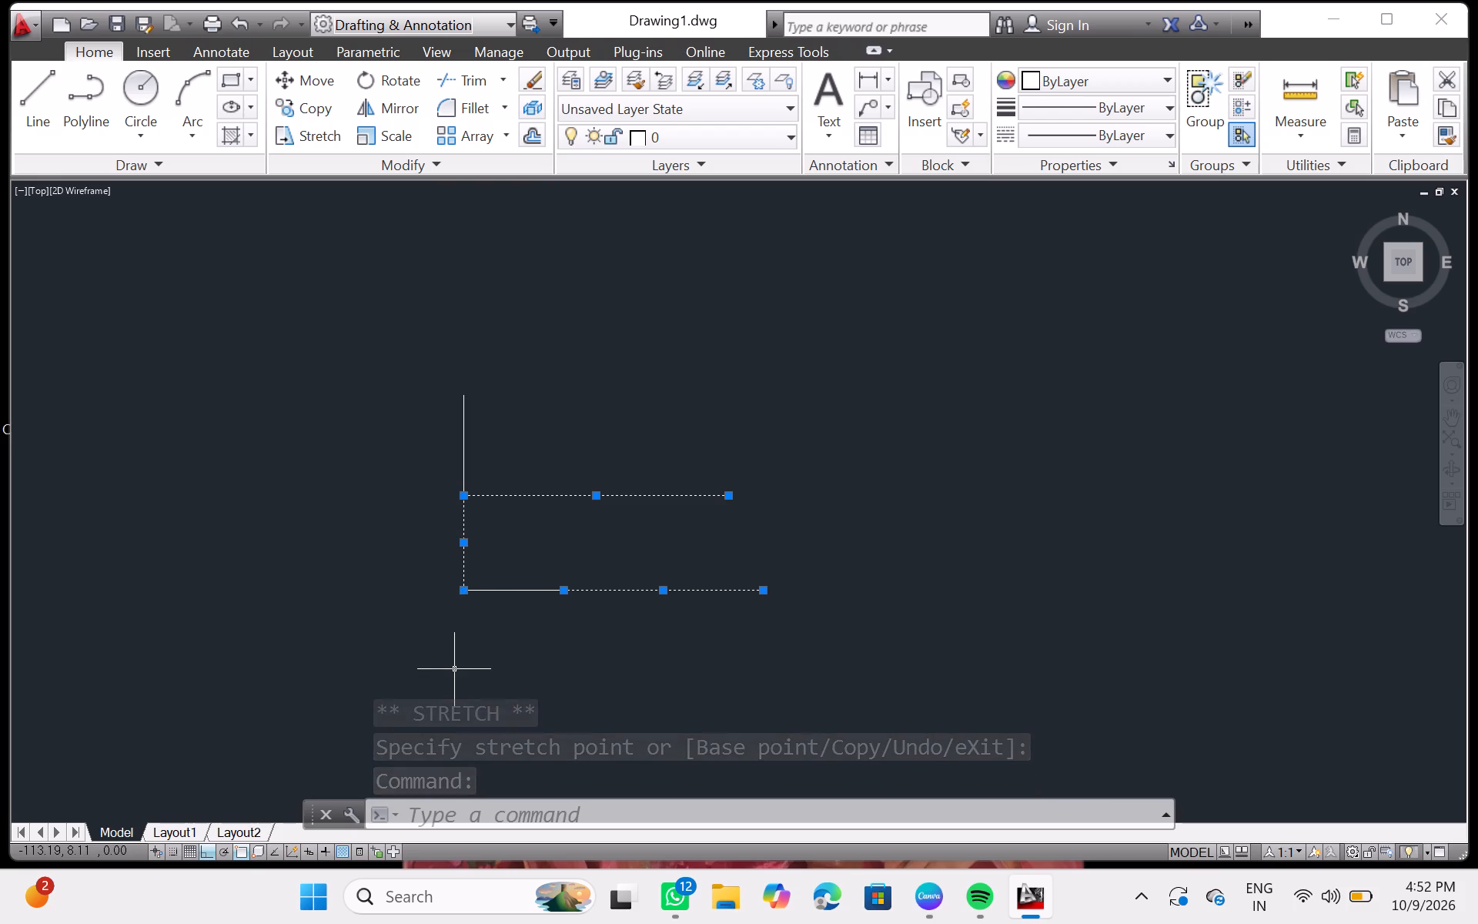
click(563, 590)
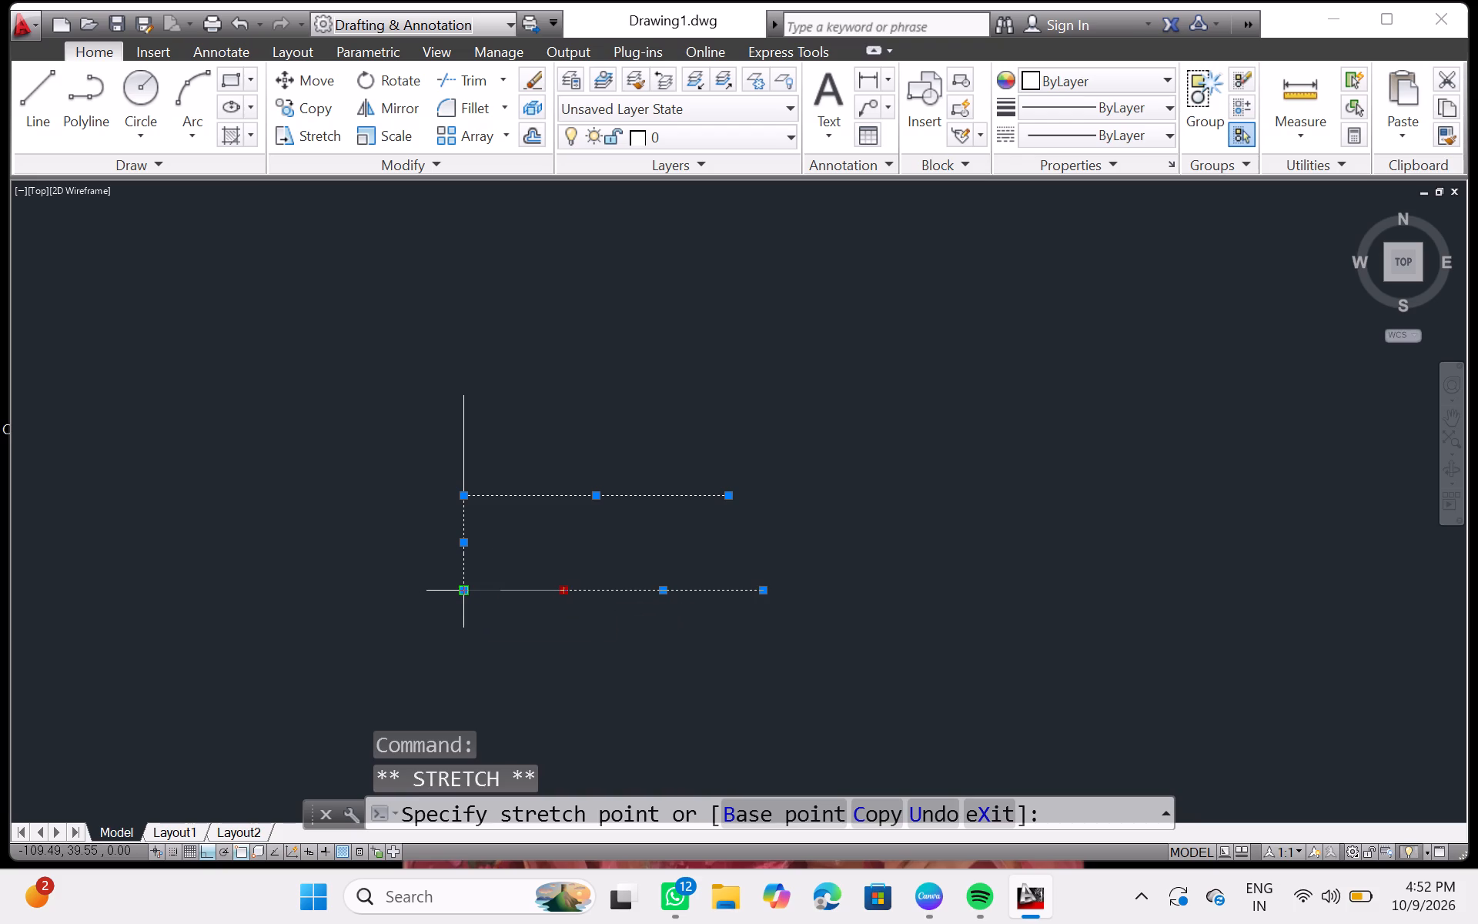
click(463, 590)
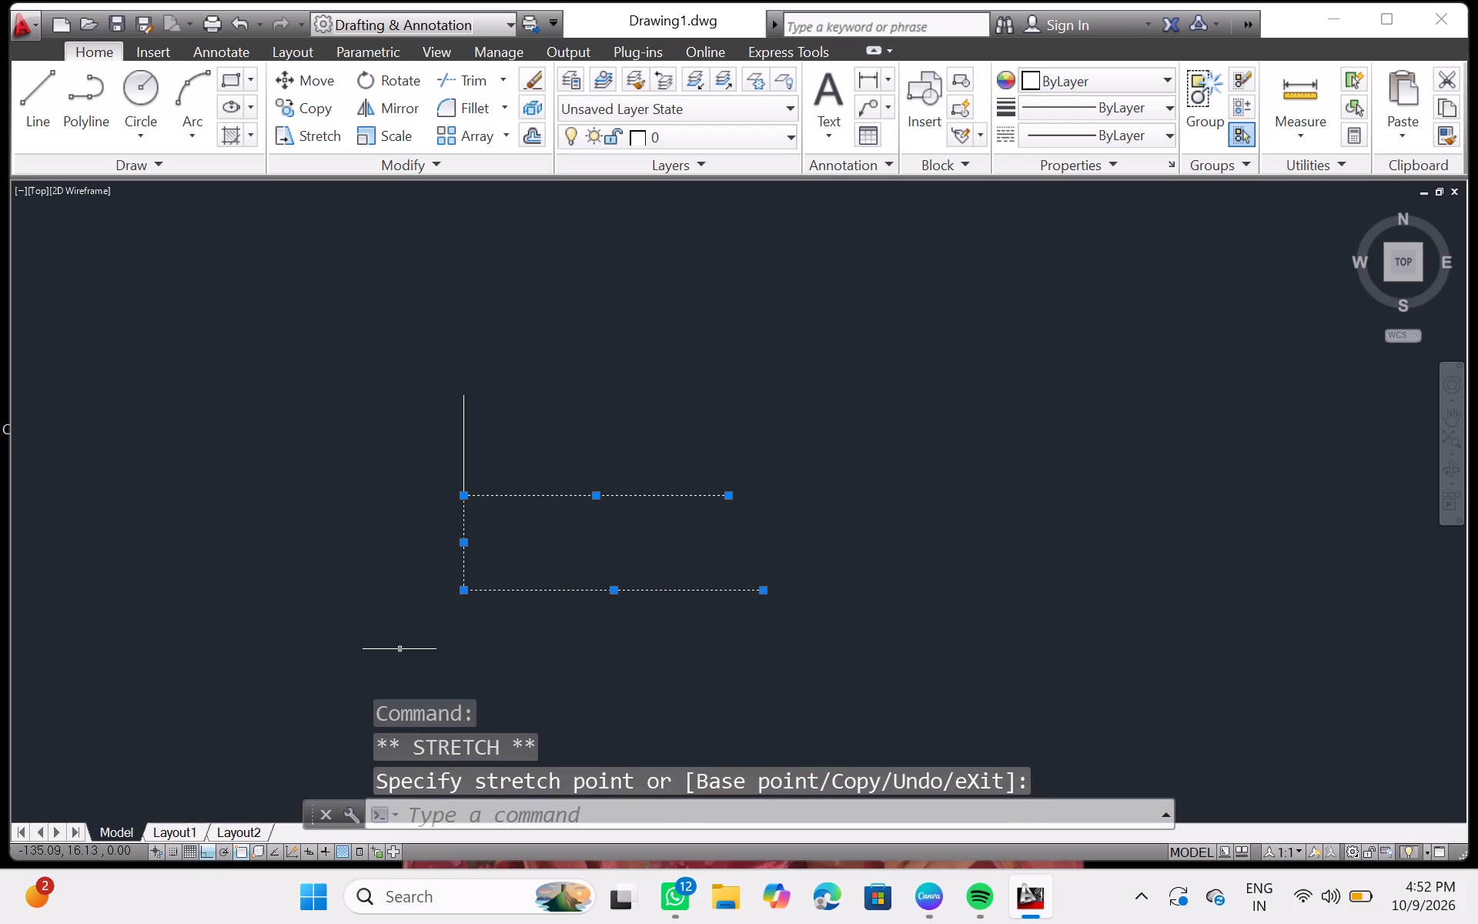
key(Escape)
key(Escape)
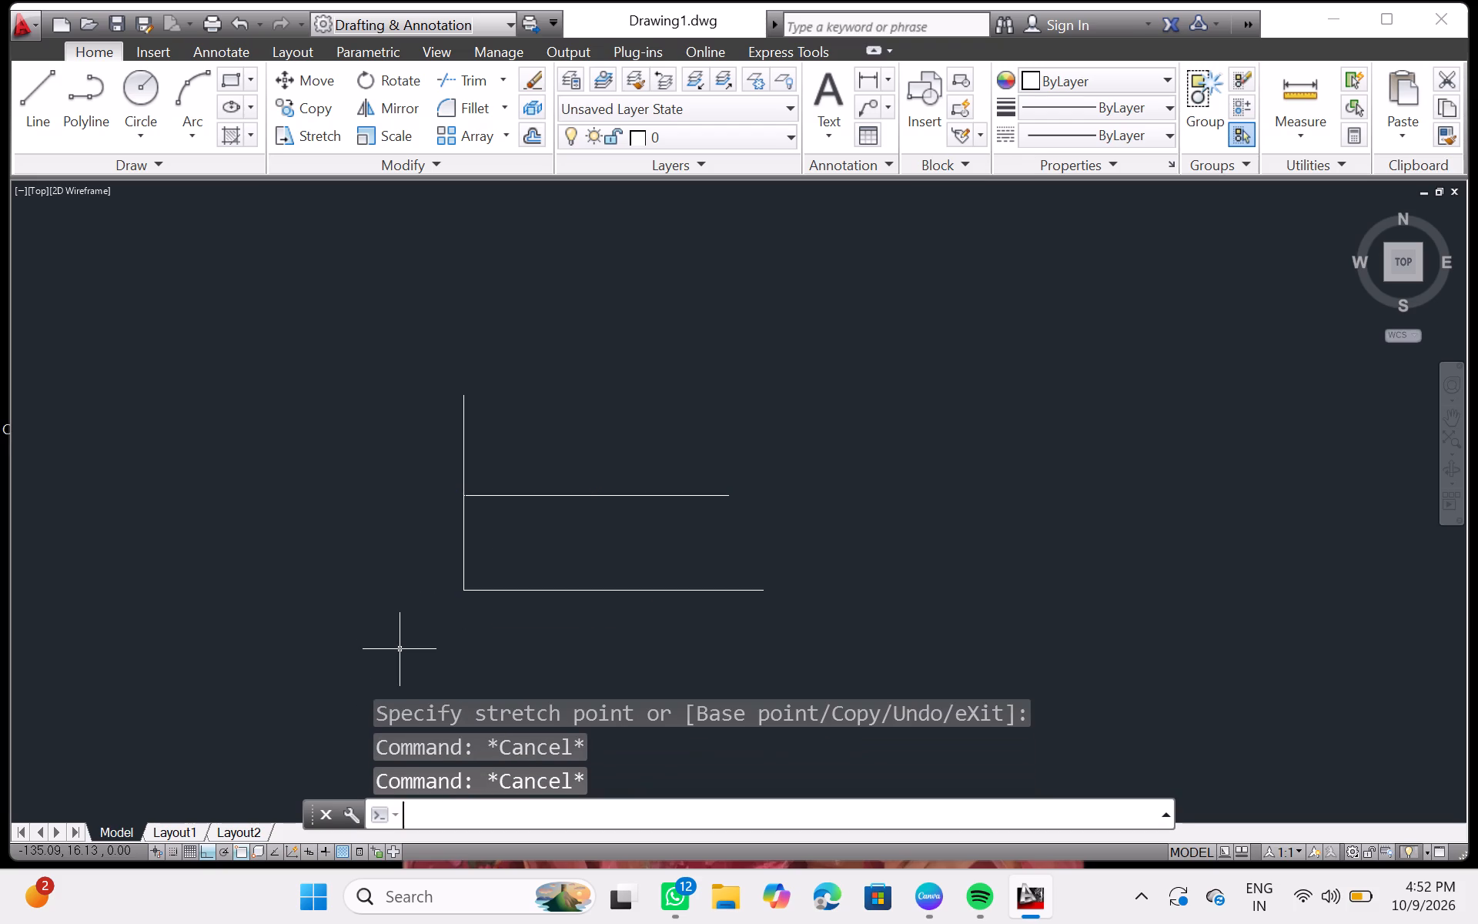
Move the bottom edge horizontally to the left so its midpoint lands on the lower end of the 38 mm vertical line.
click(557, 590)
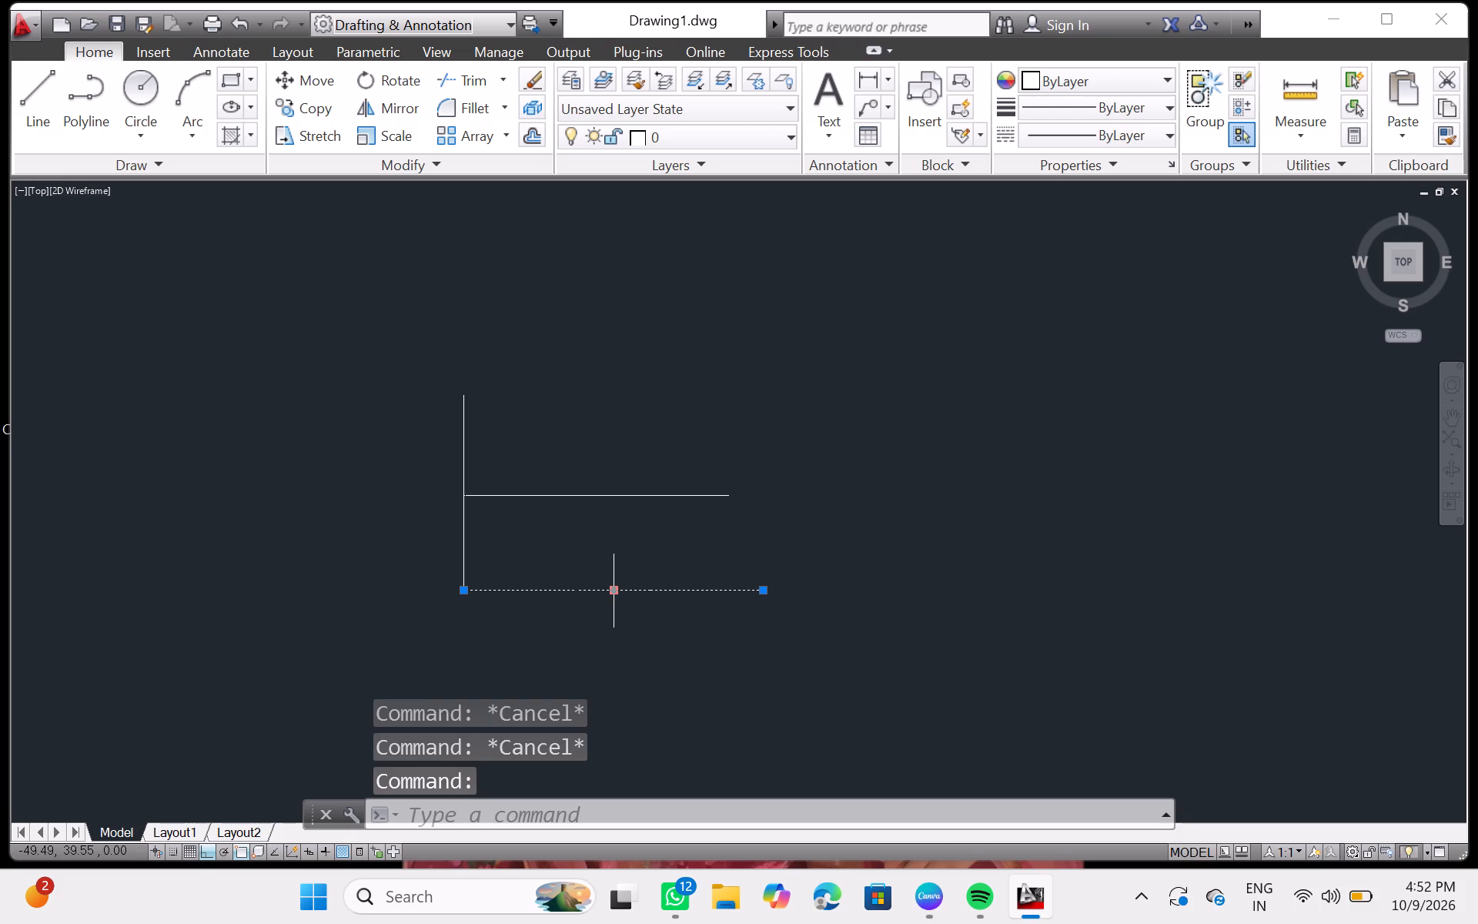
click(610, 591)
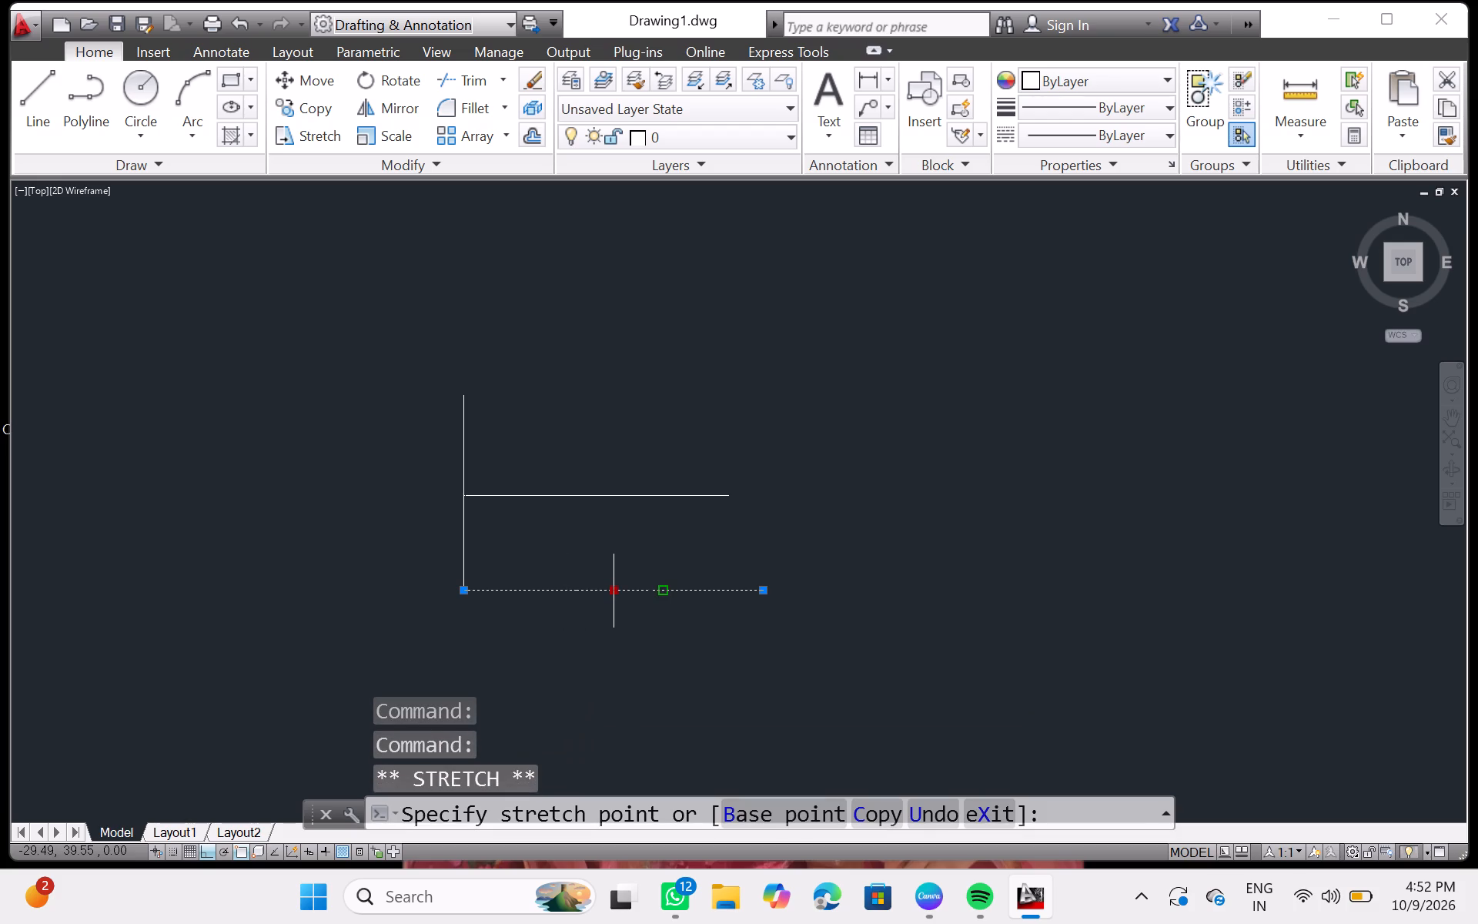
click(463, 591)
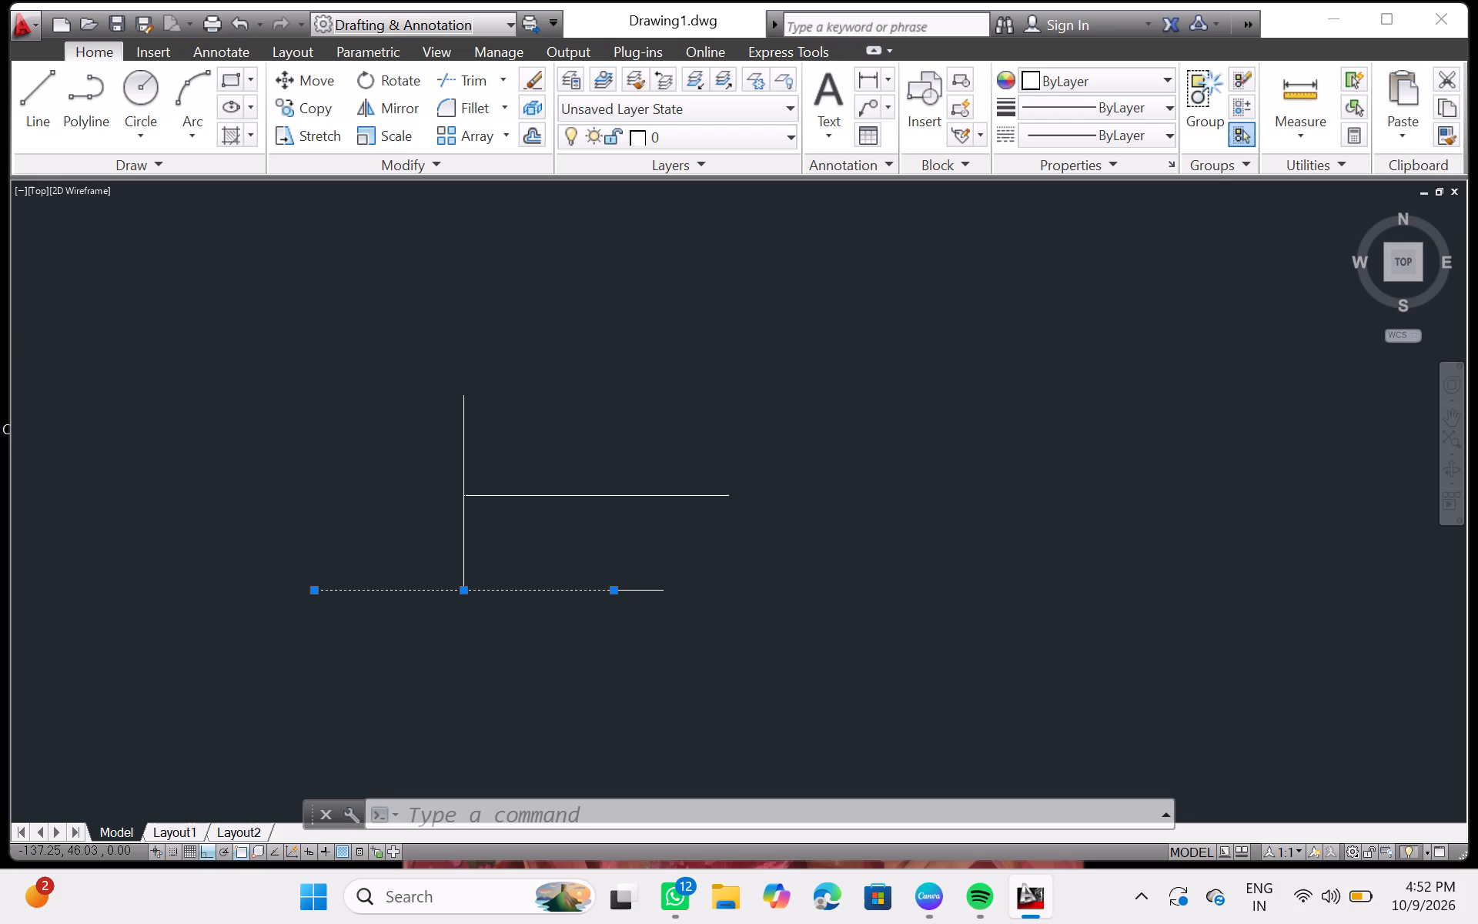
Move the 106 mm horizontal line left so its midpoint lands on the junction of the 38 mm and 40 mm vertical lines.
click(597, 494)
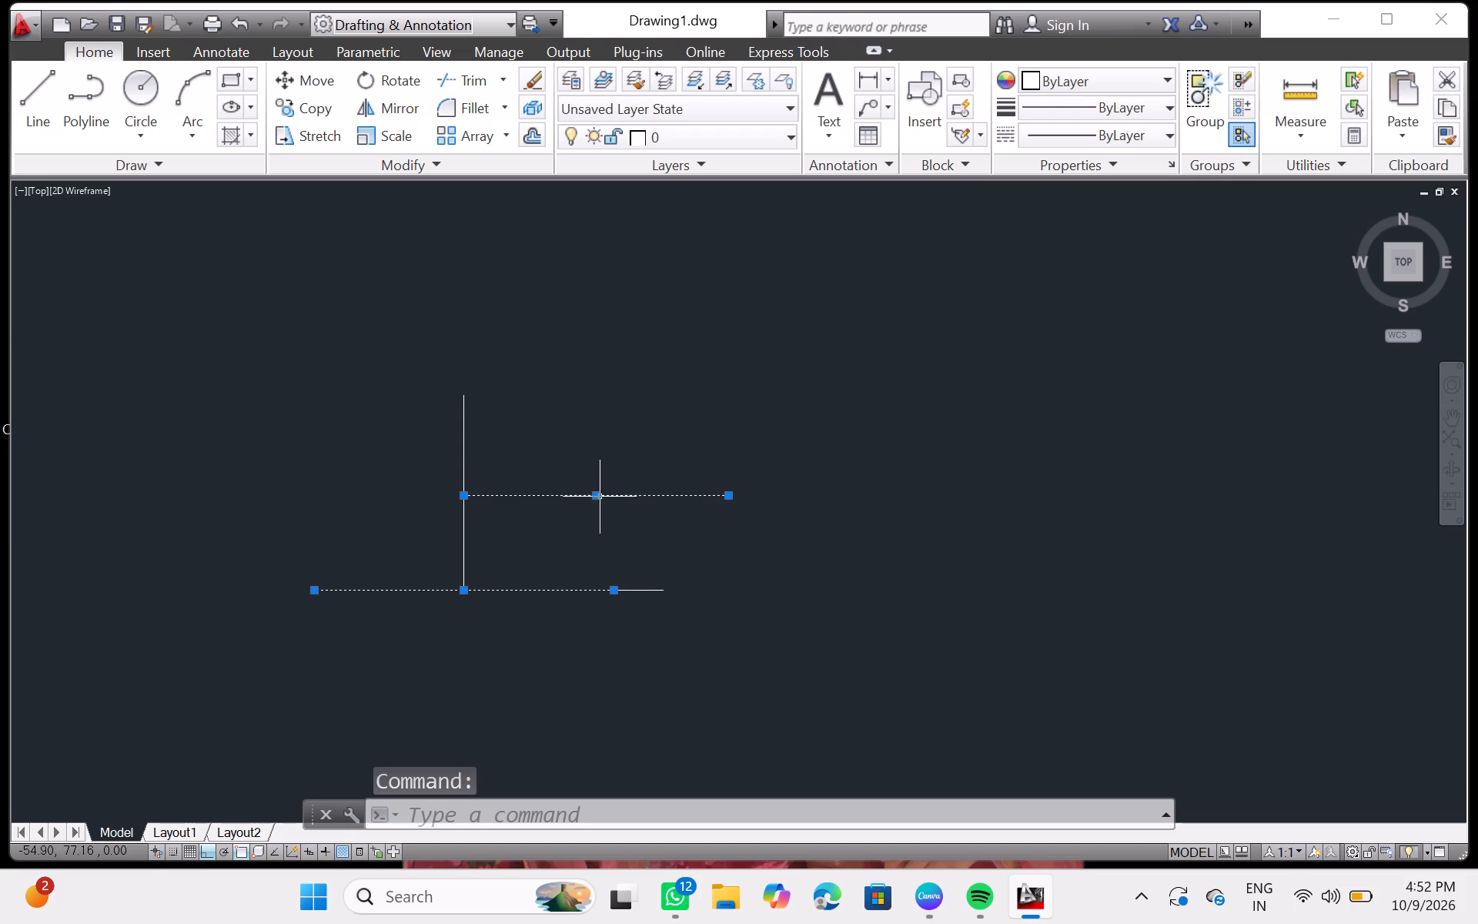
drag(597, 497, 498, 496)
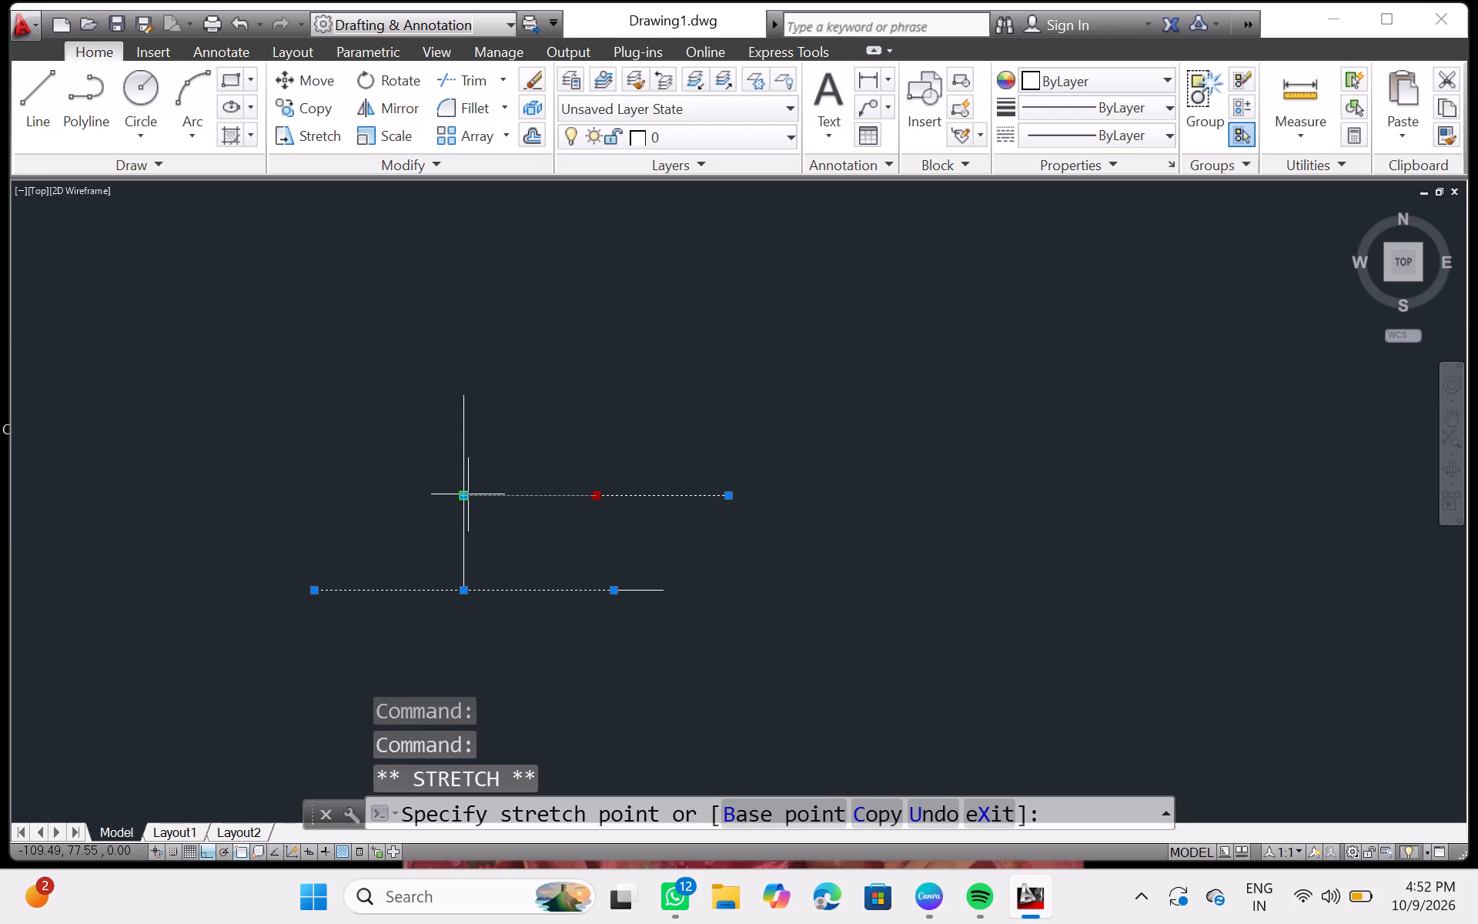
click(465, 496)
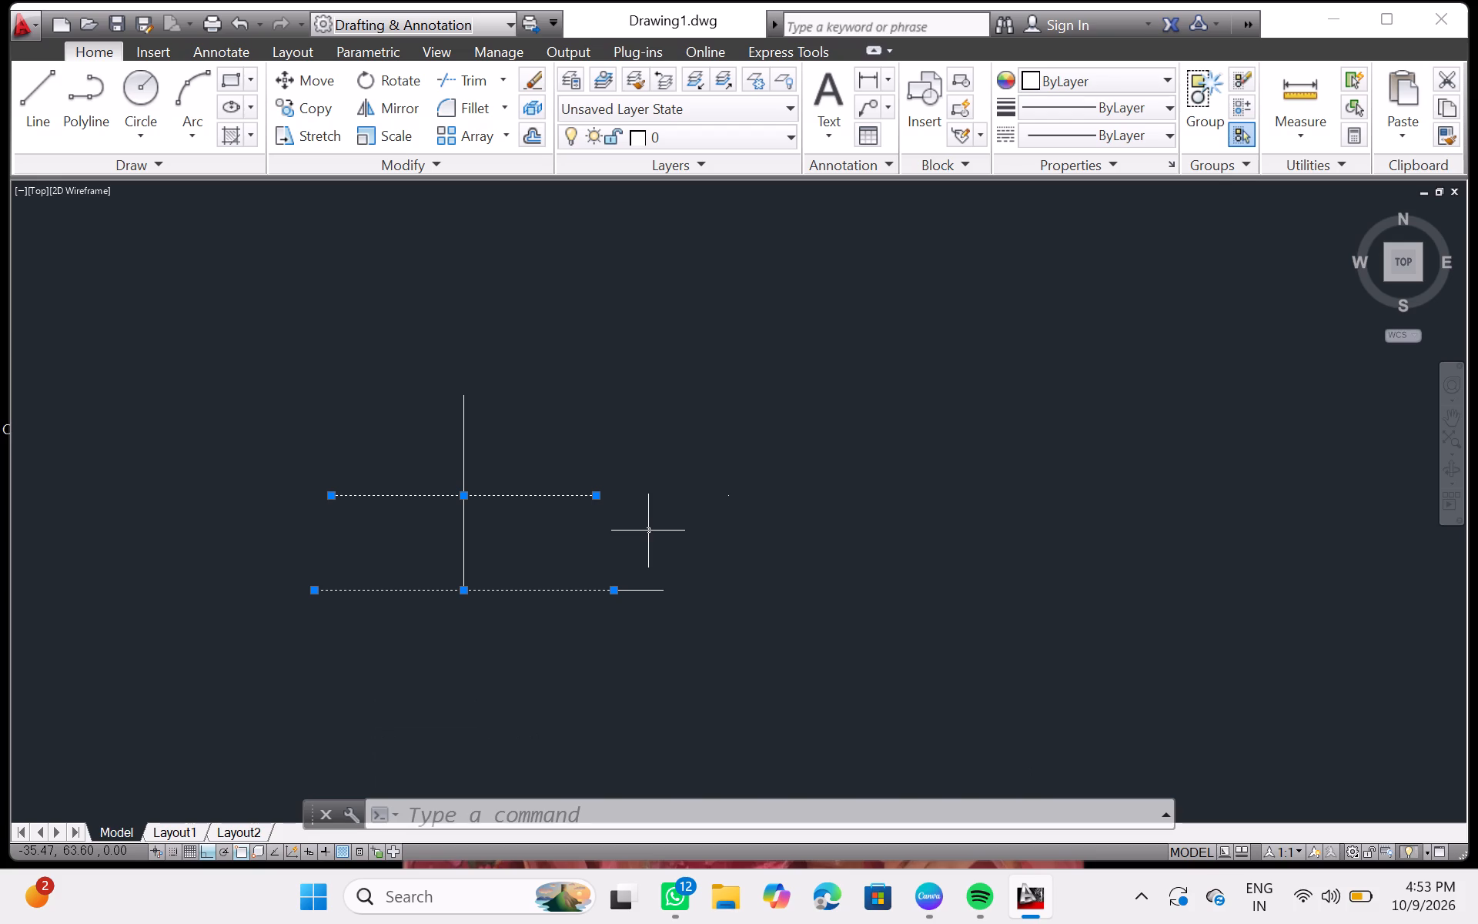
key(Escape)
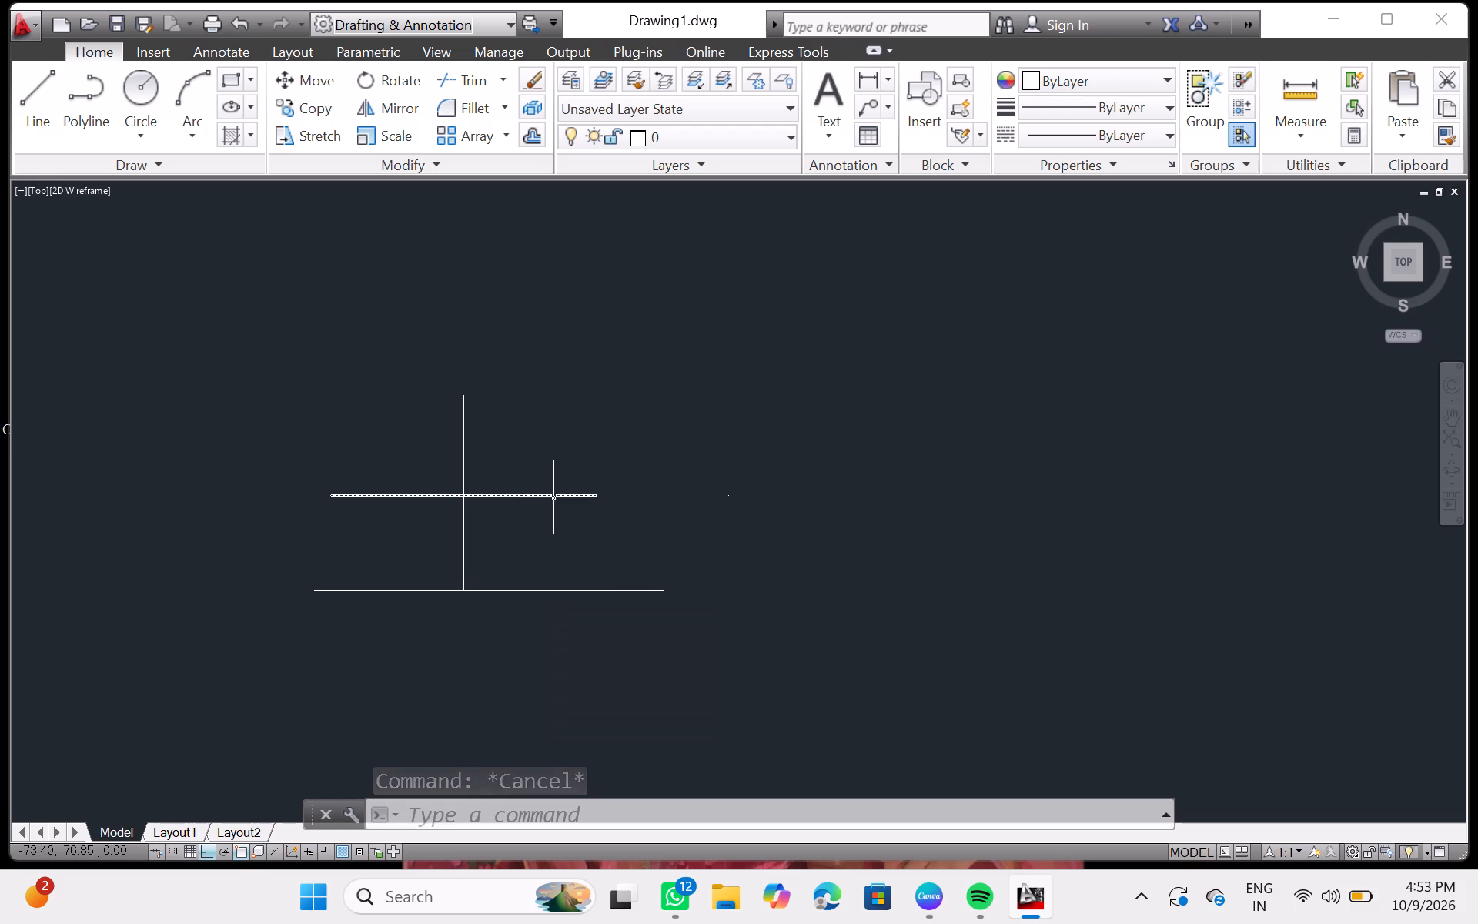
Select the bottom horizontal line centred on the vertical line.
click(597, 590)
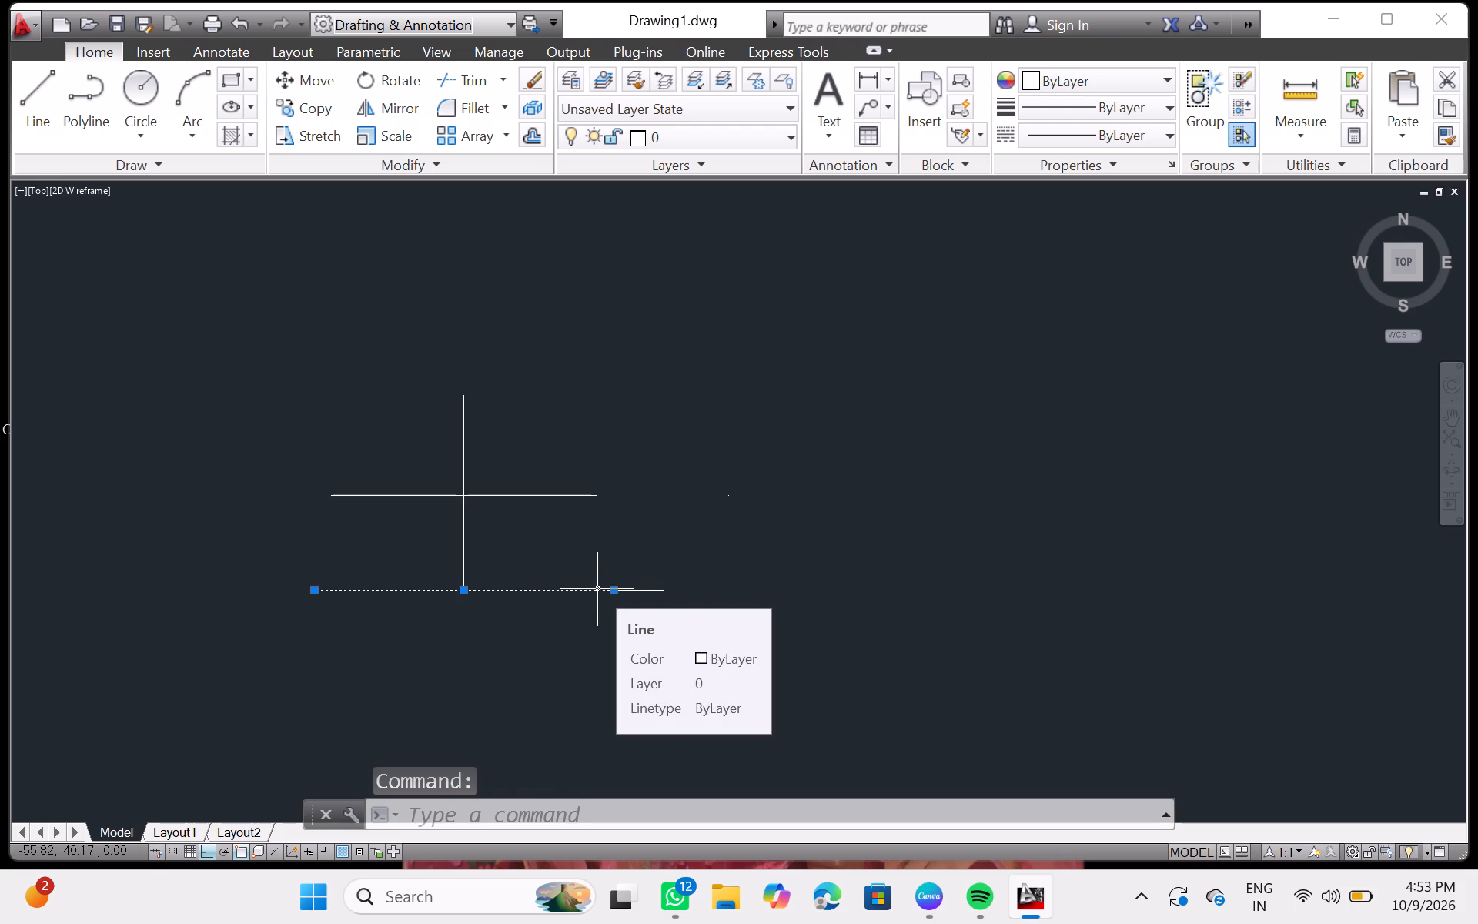
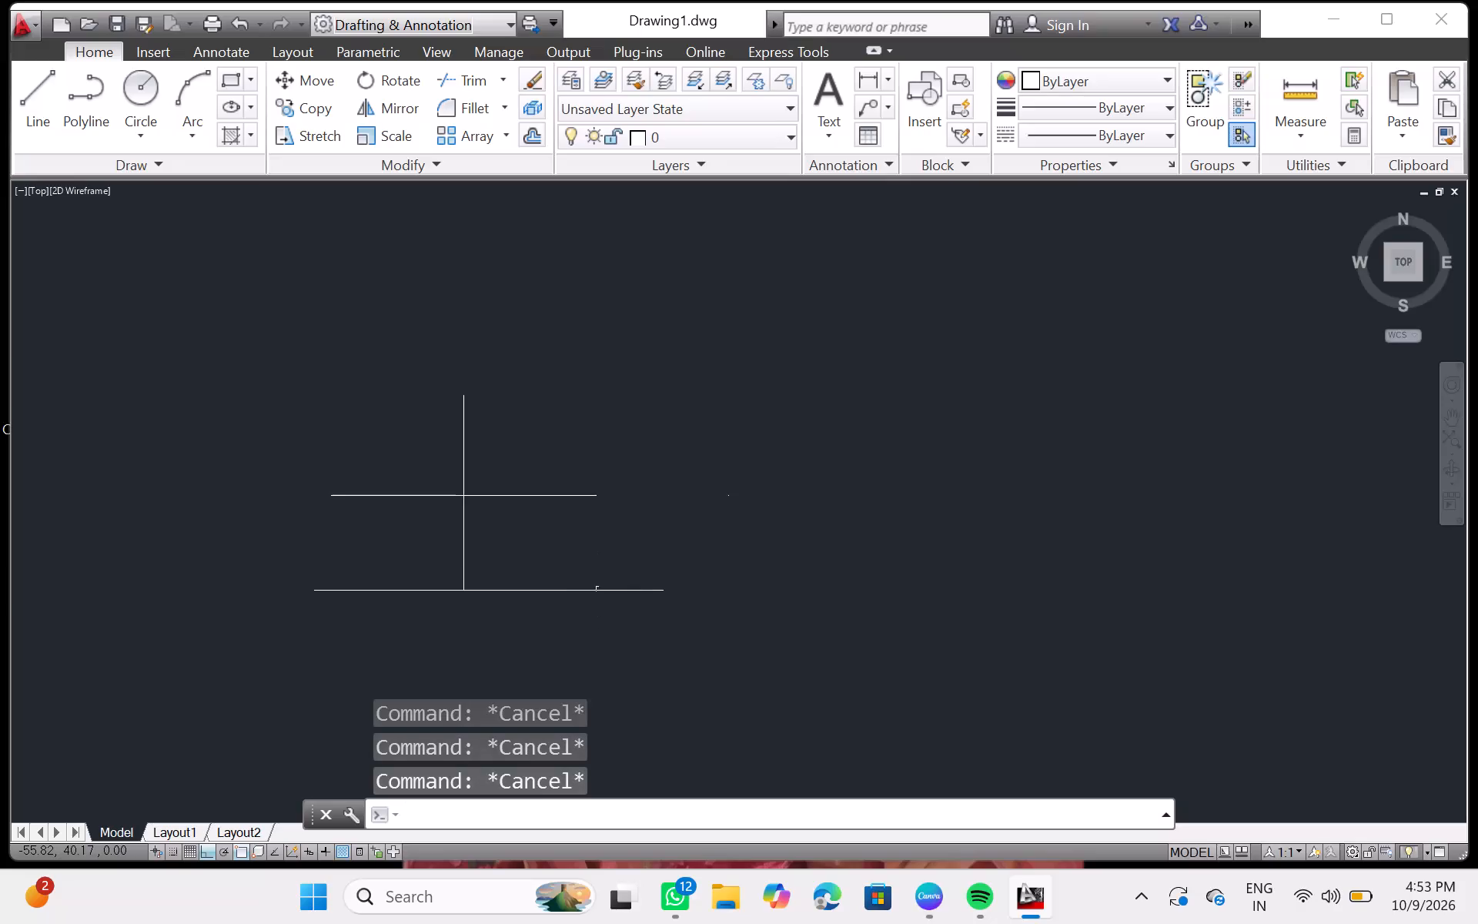
Erase all the horizontal and vertical lines of the existing outline.
key(Escape)
key(Escape)
key(Delete)
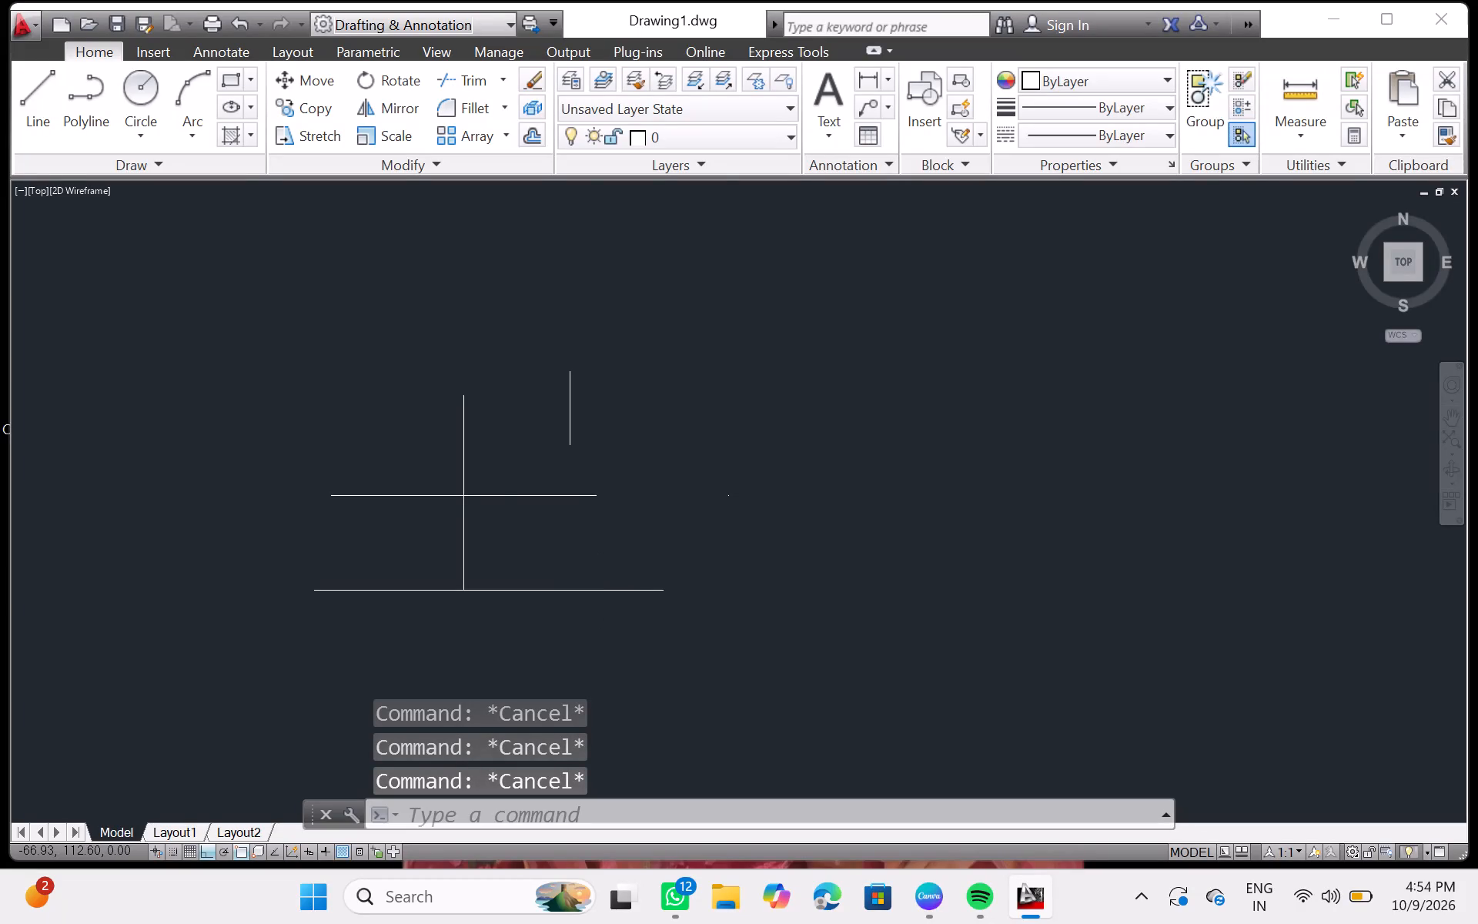
drag(373, 434, 684, 631)
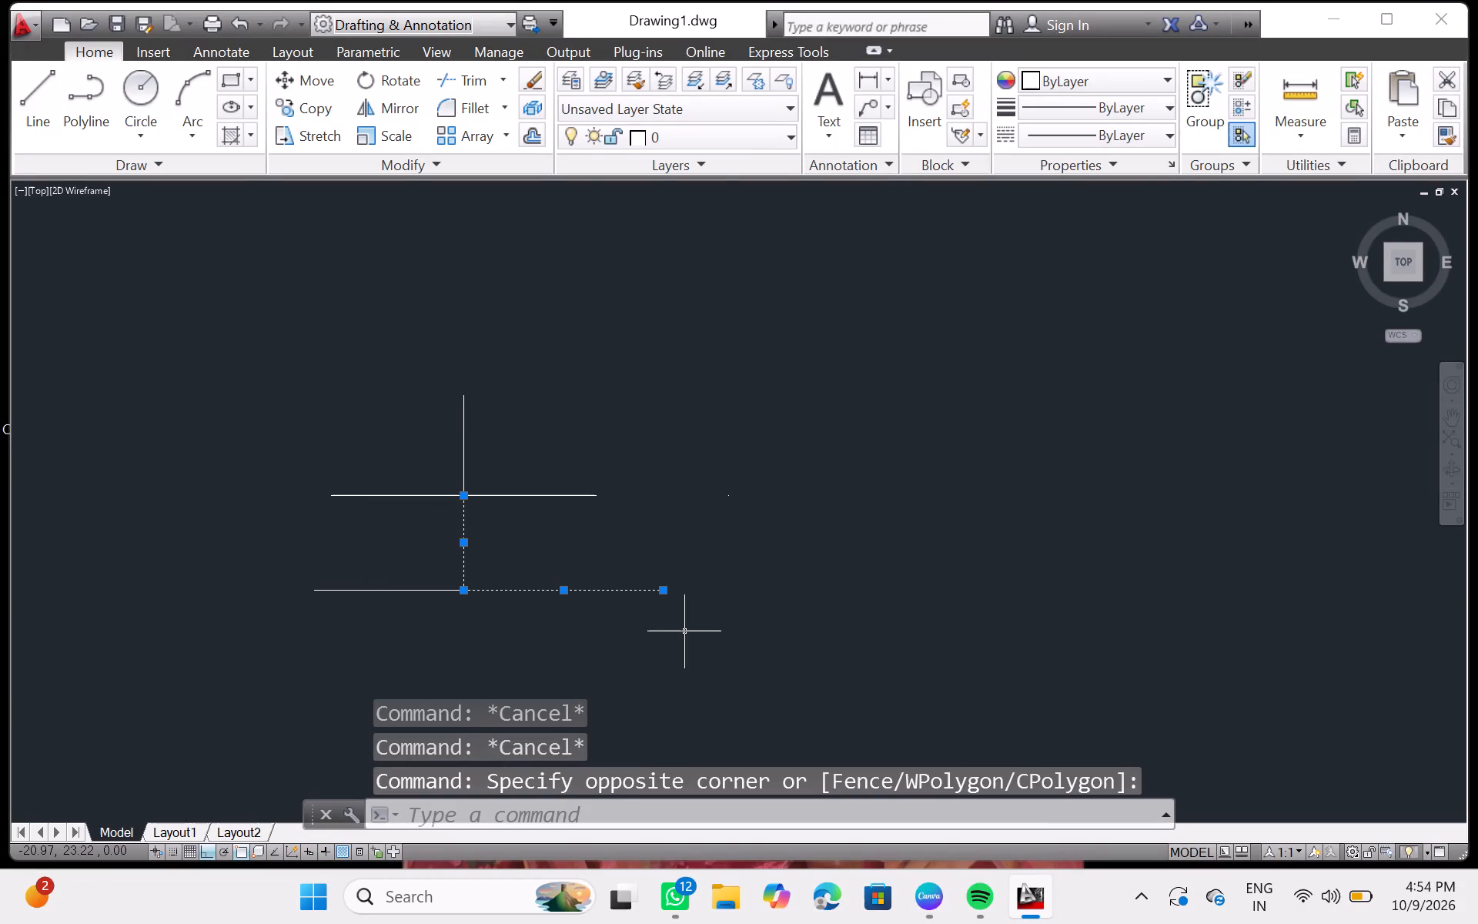
key(Delete)
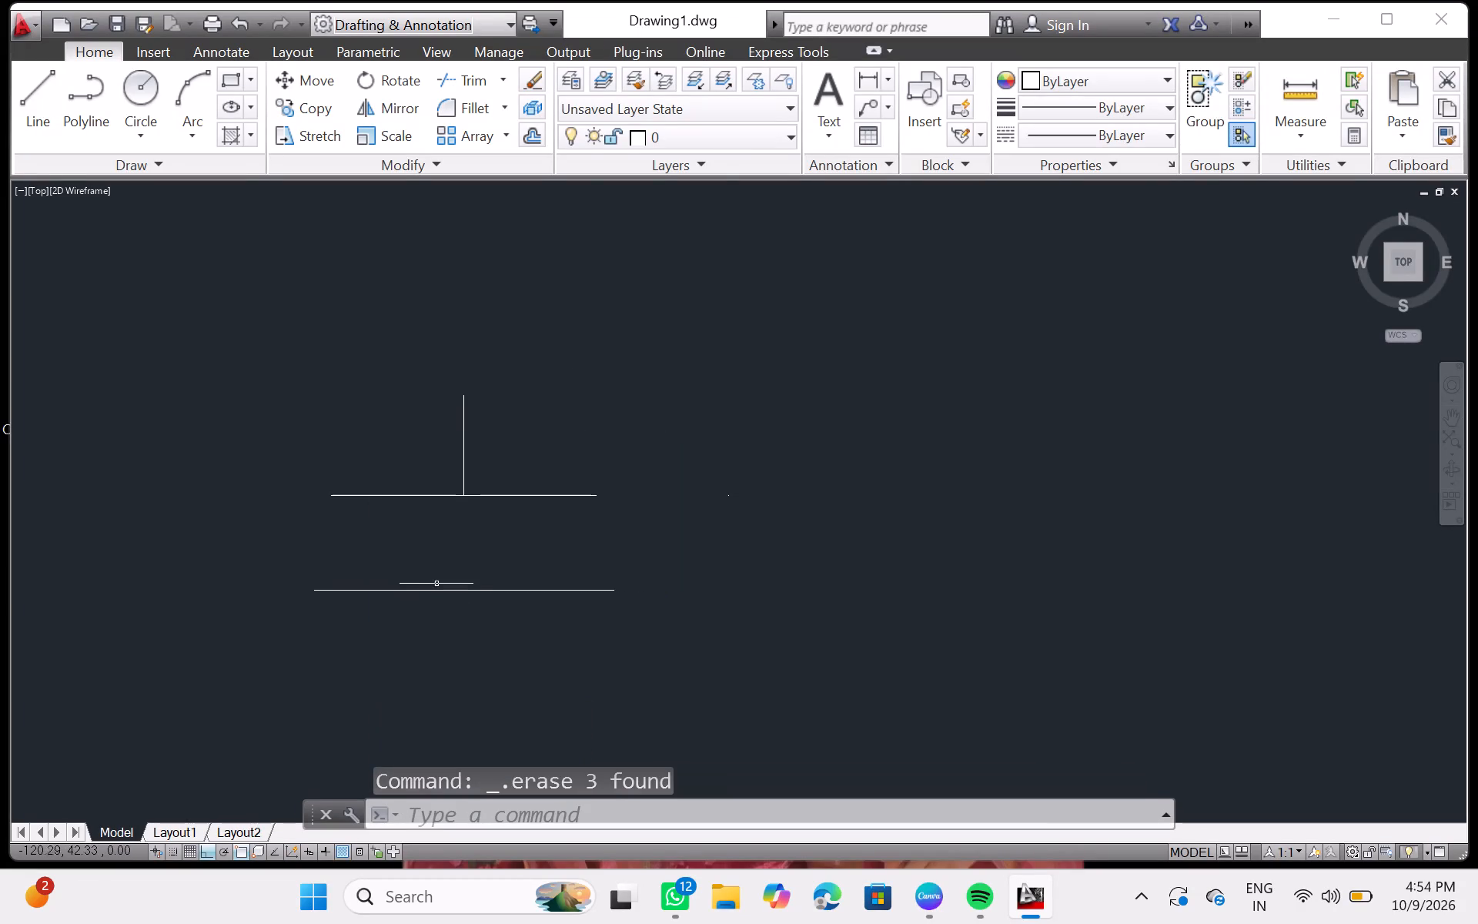
click(443, 591)
key(Delete)
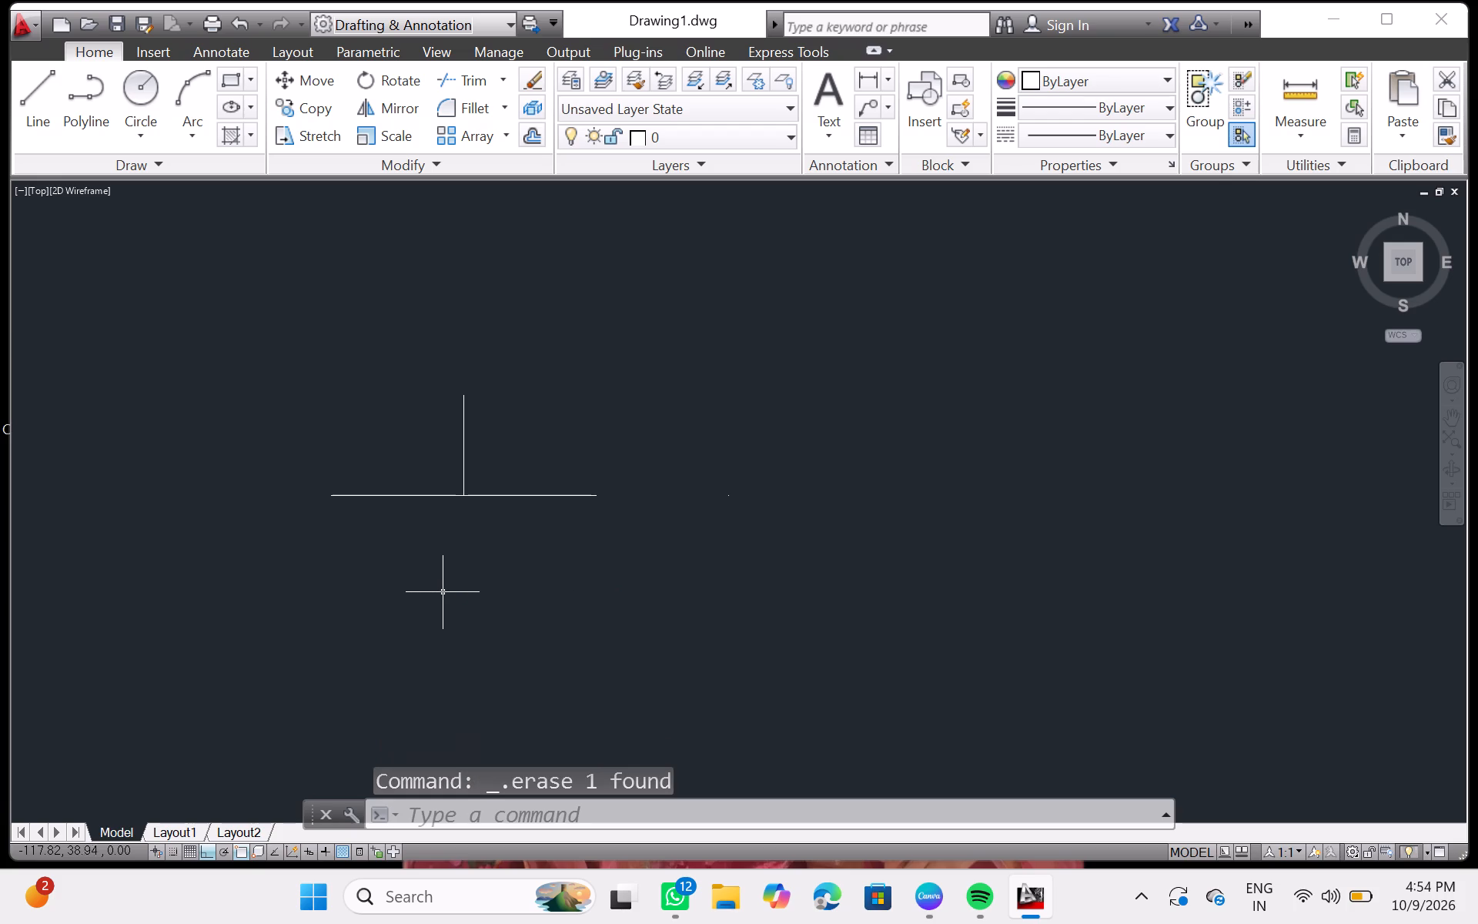
click(463, 493)
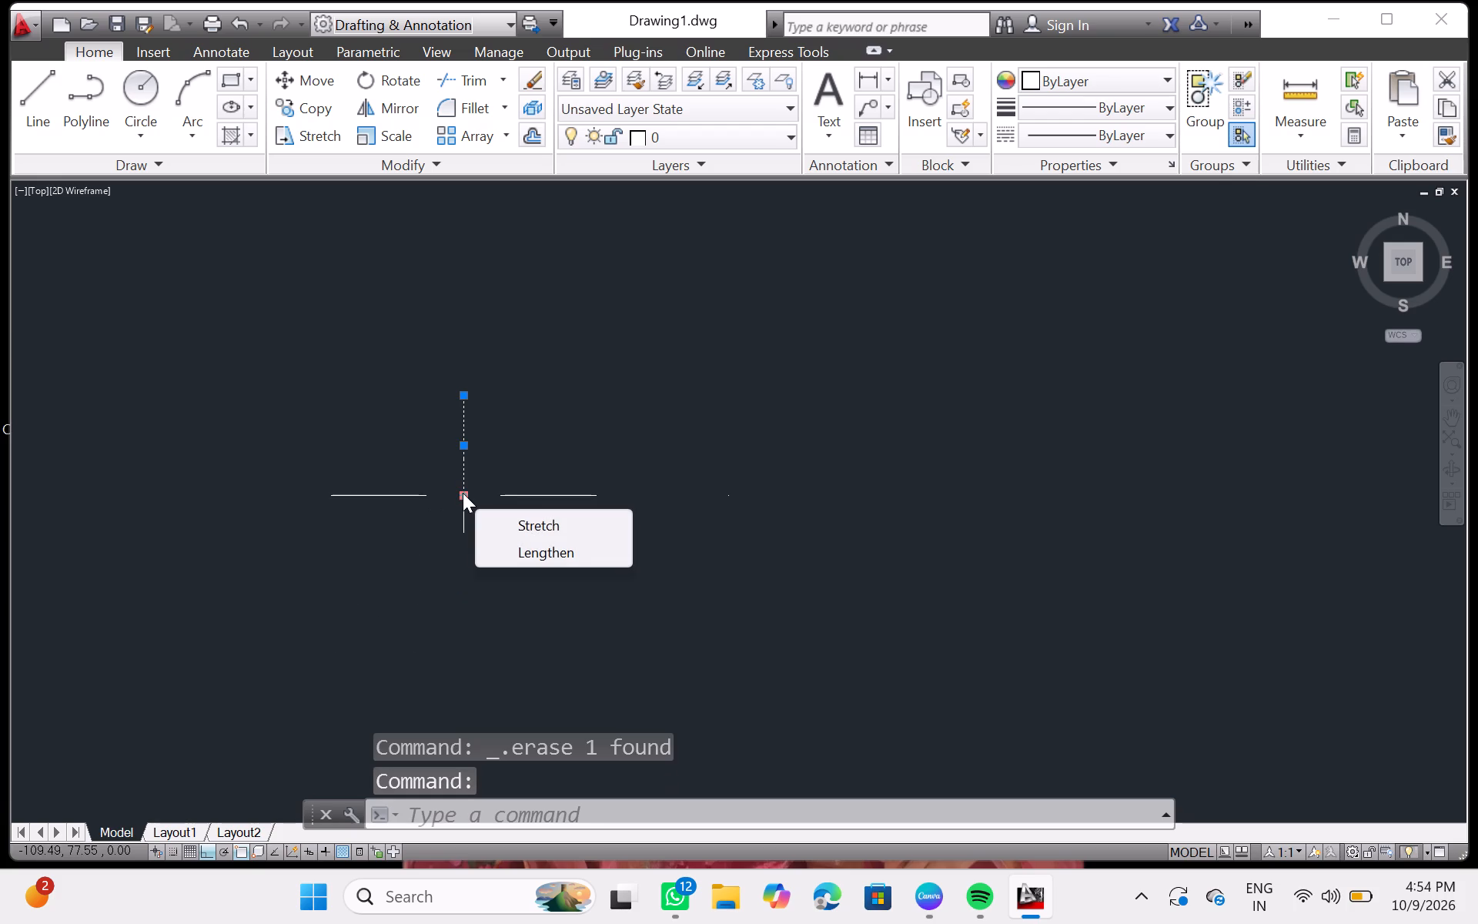
key(Delete)
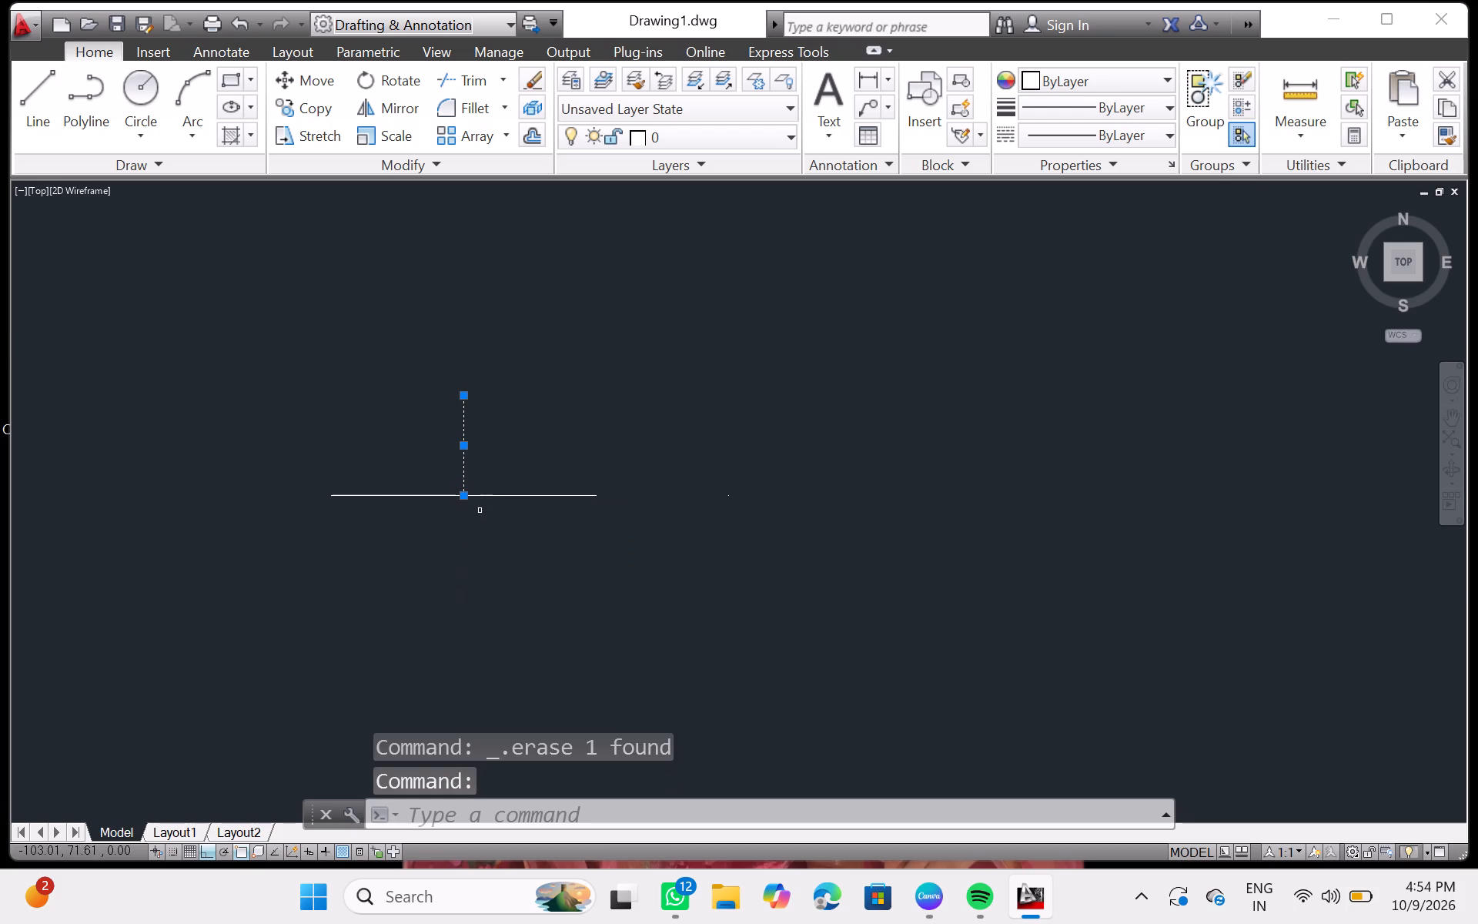
click(503, 495)
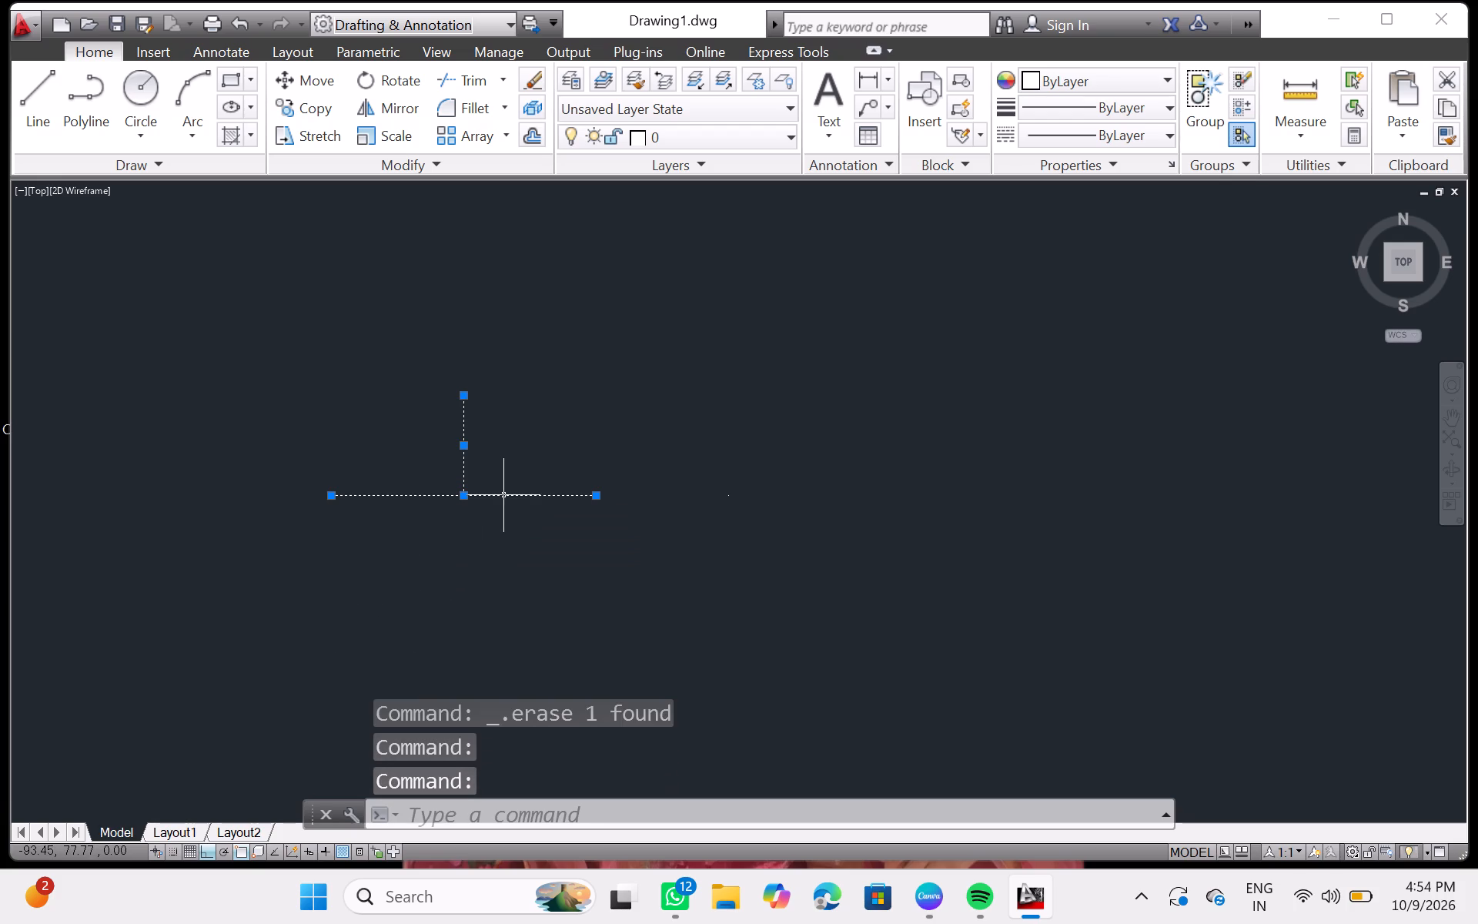
key(Delete)
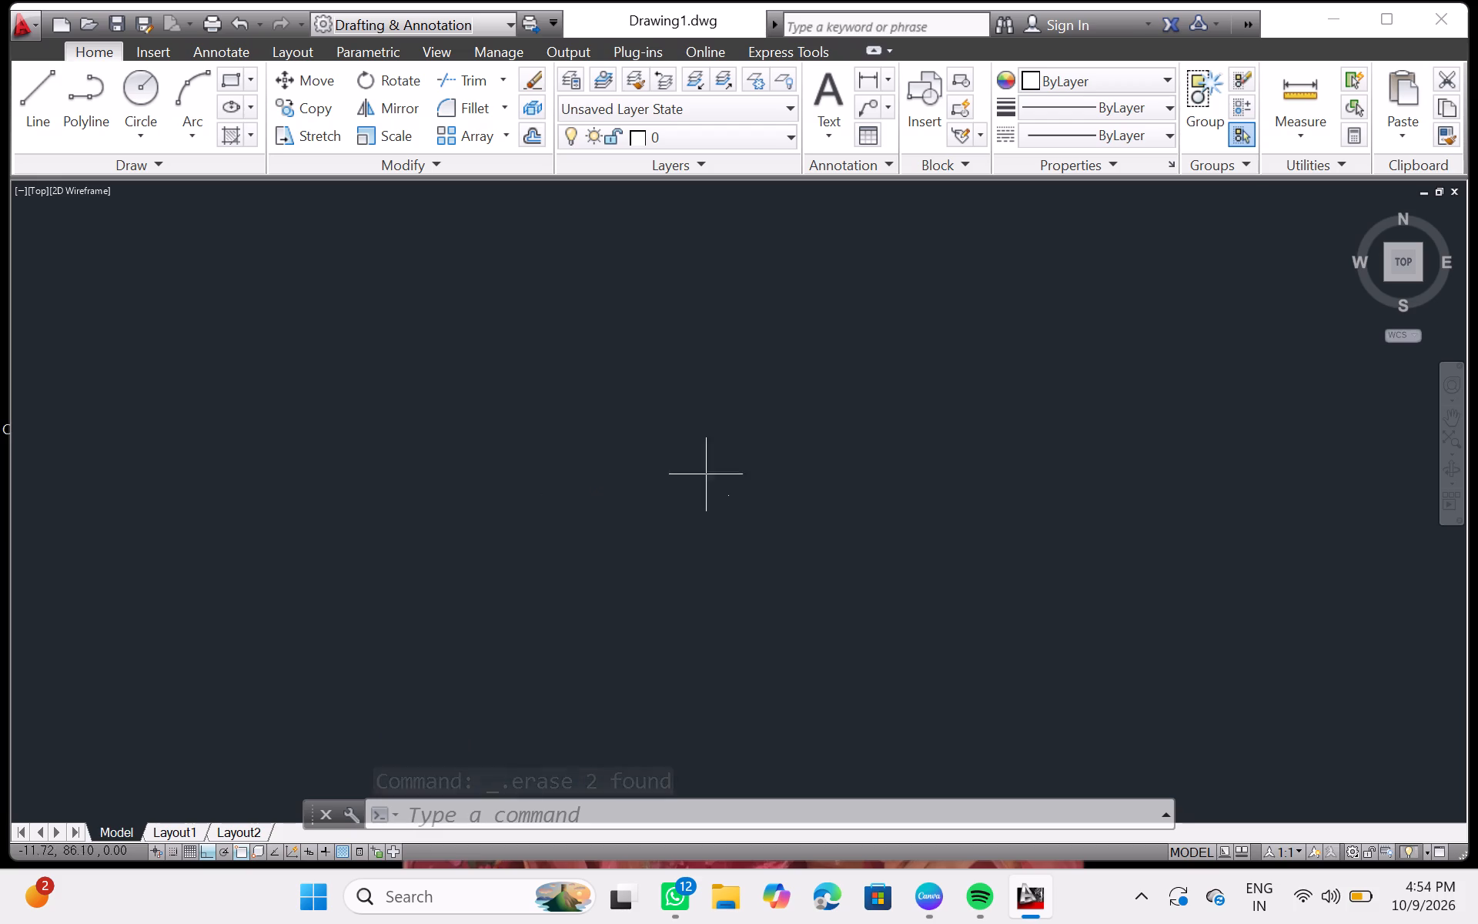
Try to erase the stray dot beside the cleared outline.
click(730, 496)
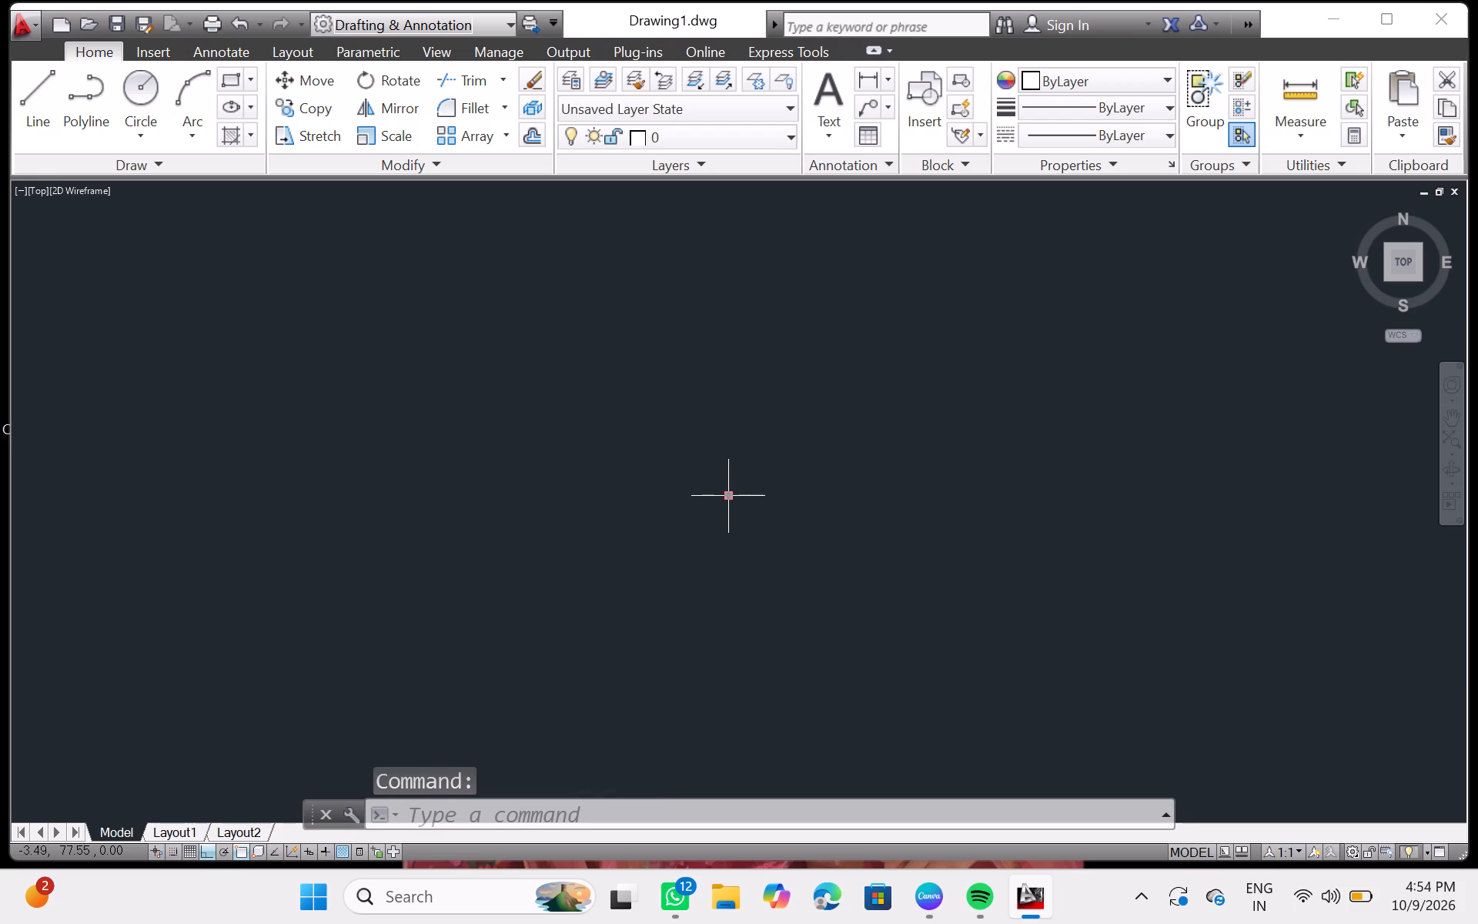
key(Delete)
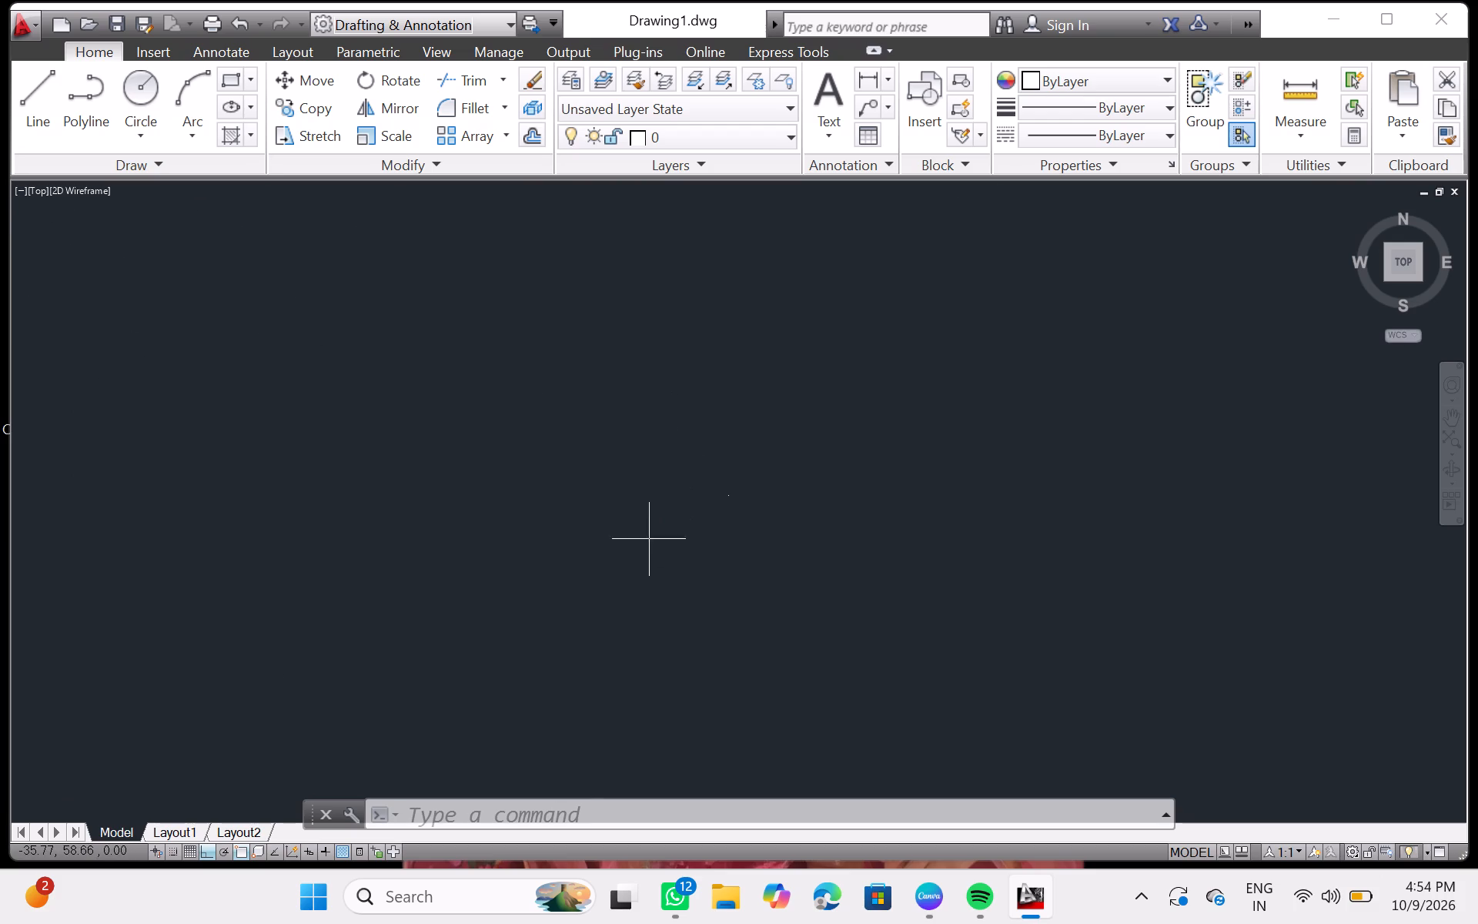
Dismiss the WhatsApp notification covering the drawing area.
click(627, 558)
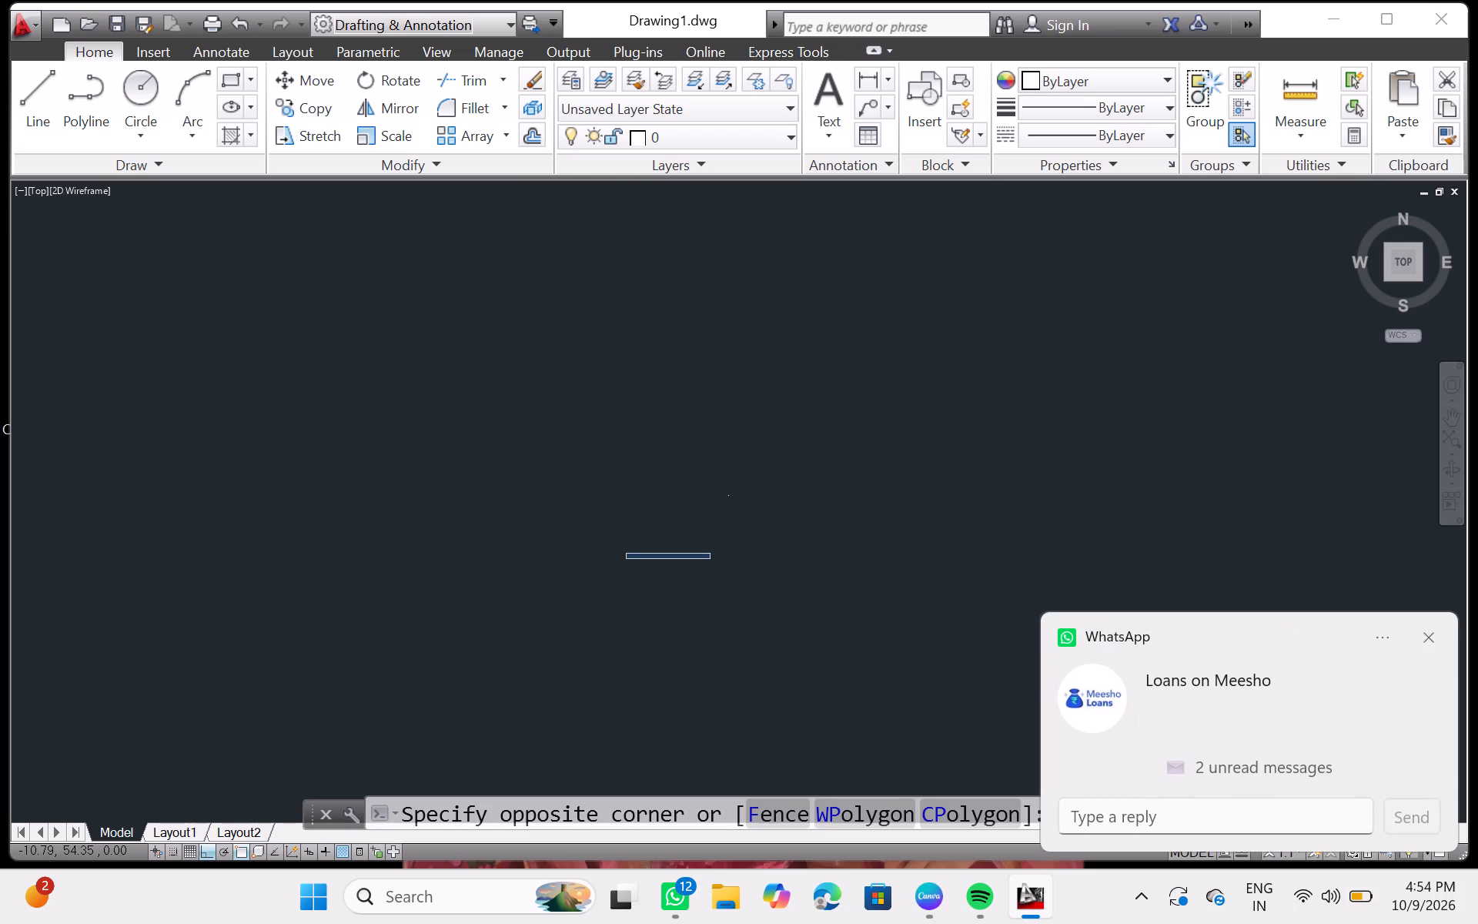
click(608, 552)
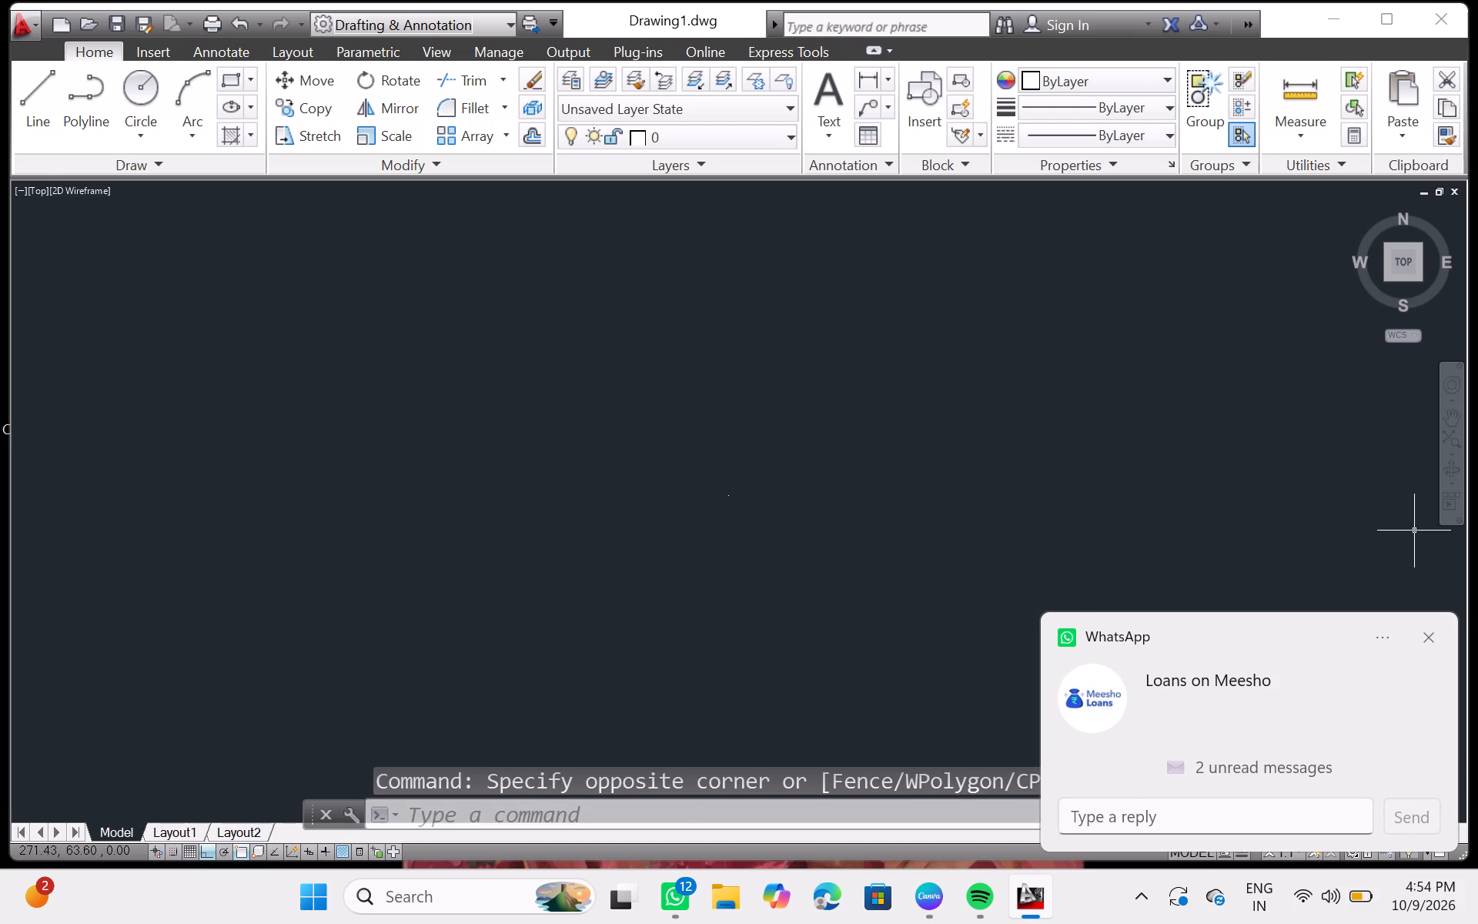
click(1427, 642)
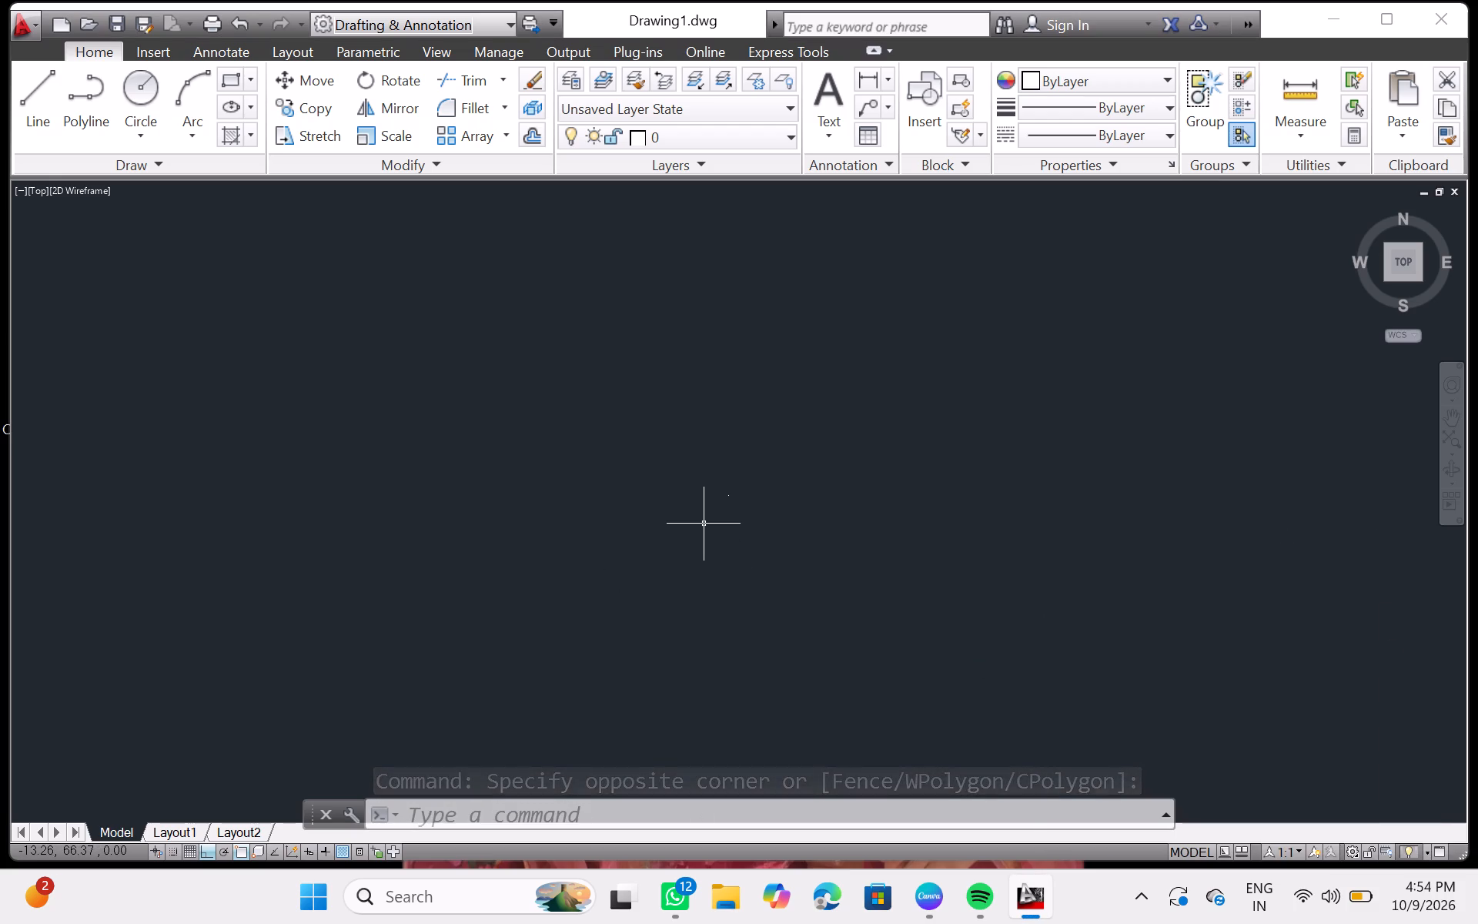
key(Escape)
key(Escape)
key(Escape)
key(Escape)
key(Escape)
key(Escape)
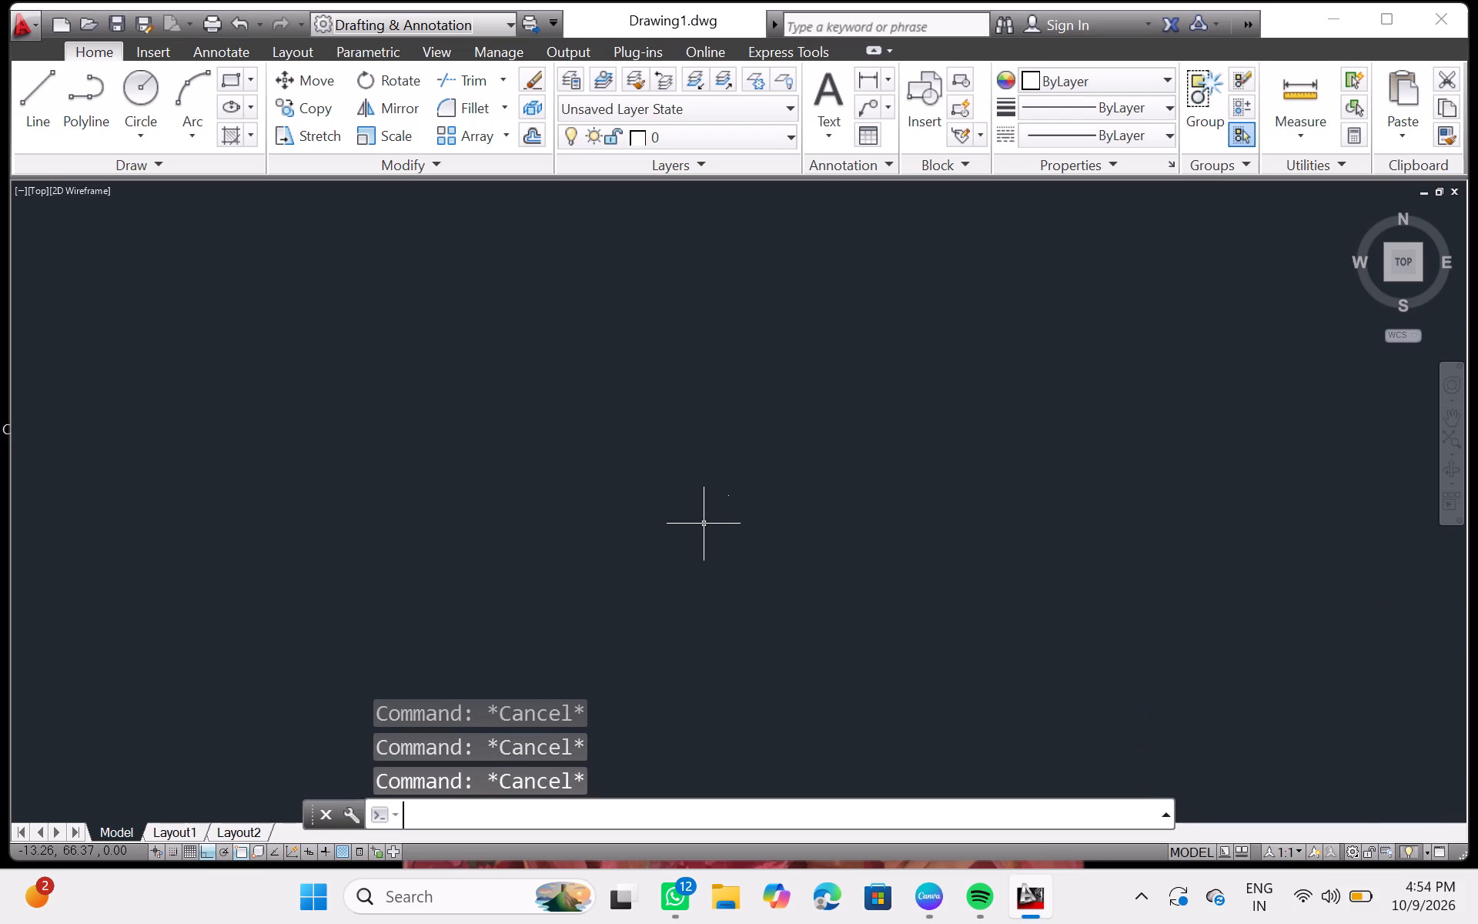
Draw a horizontal line about 81 mm long to the right and retrace it back to its starting point.
click(34, 99)
click(648, 511)
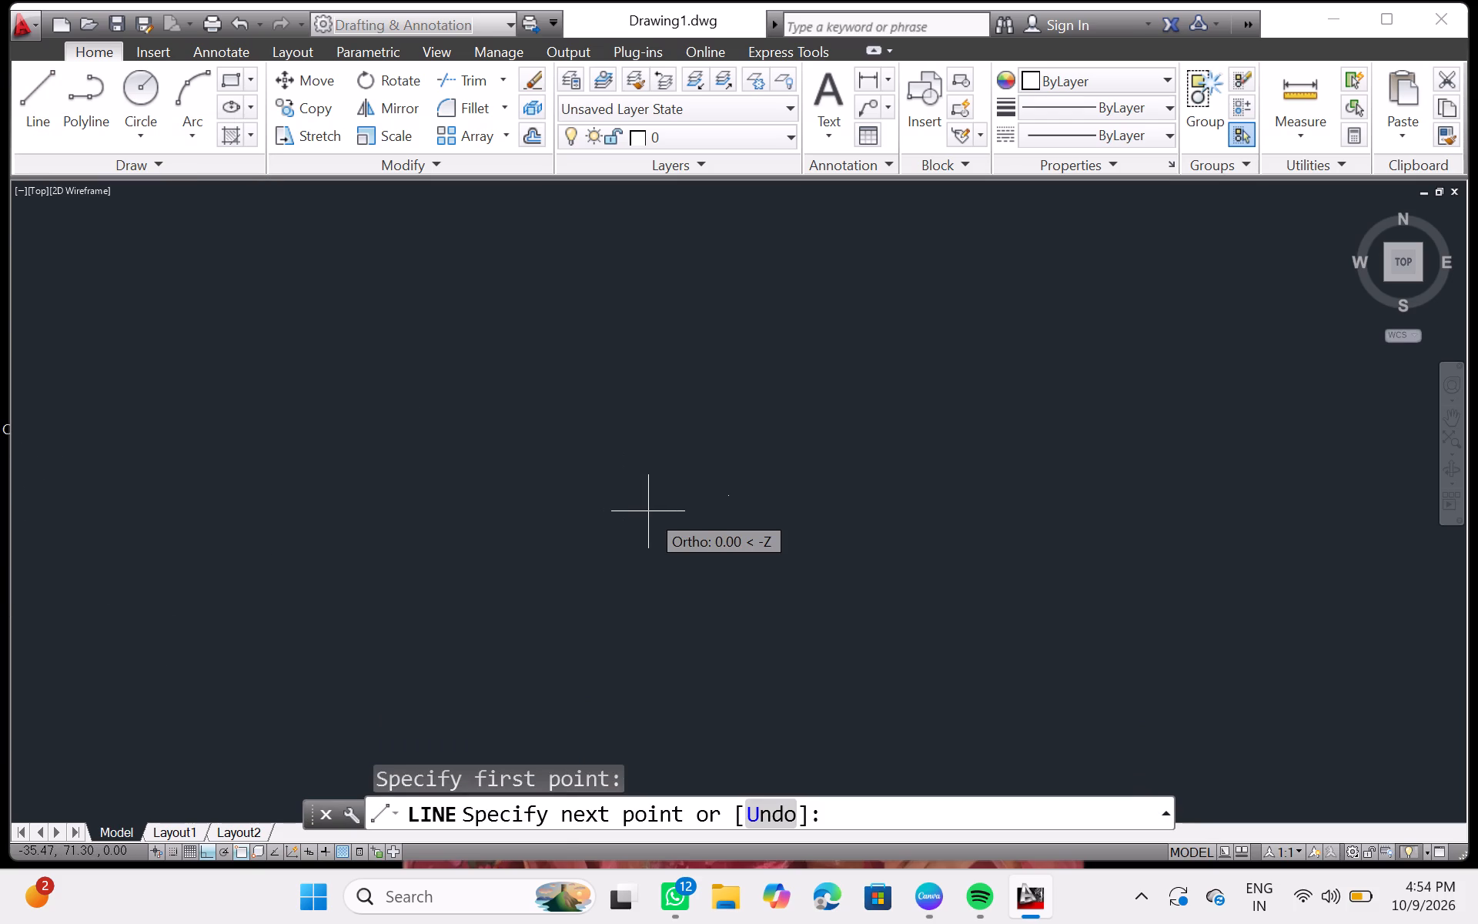
text(80)
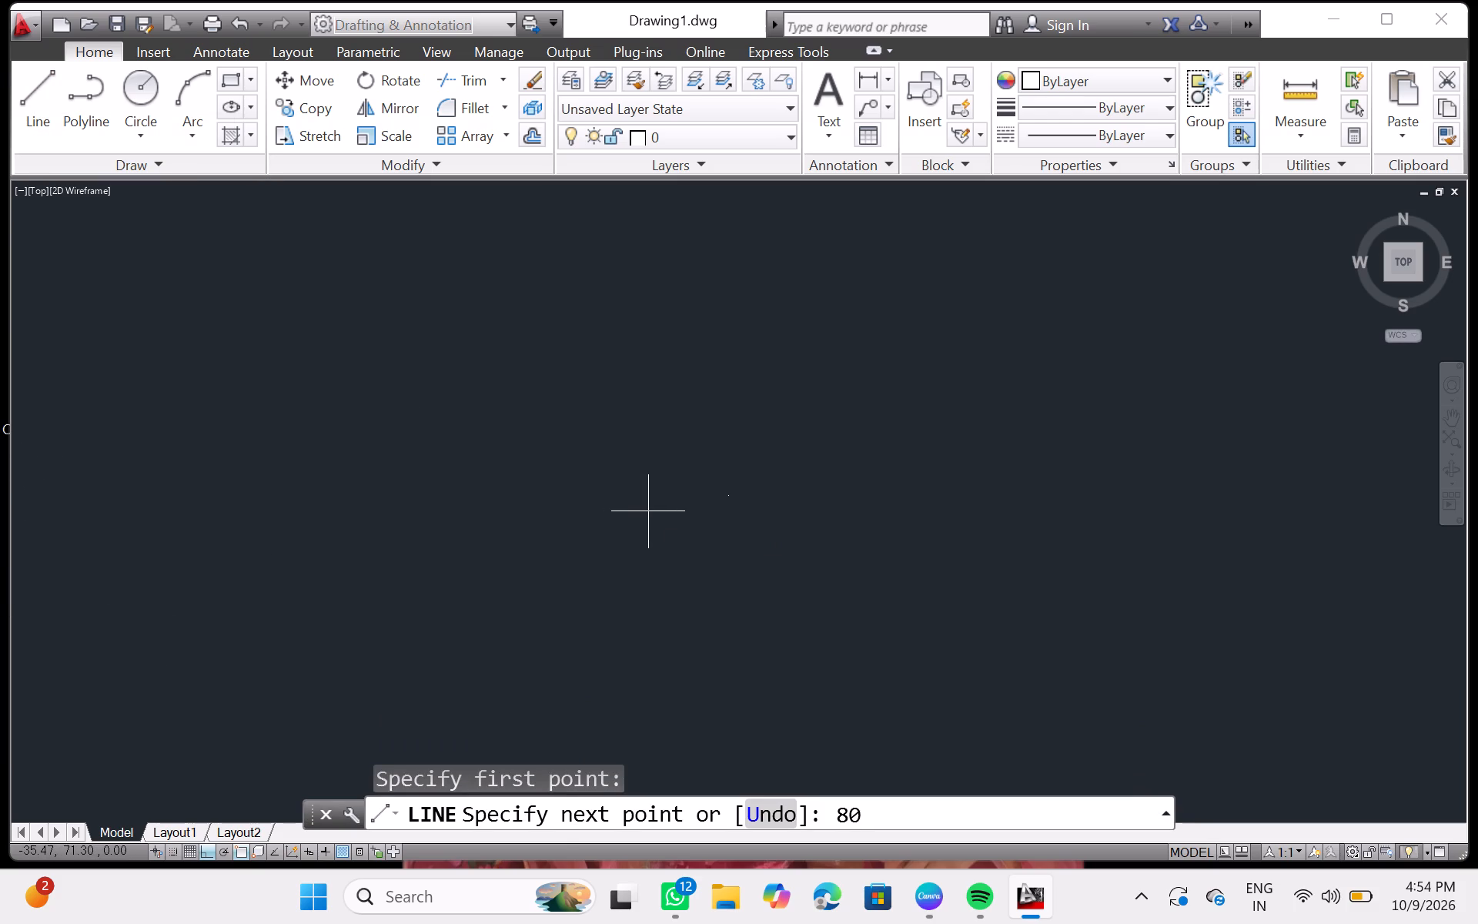
key(Return)
drag(648, 511, 681, 511)
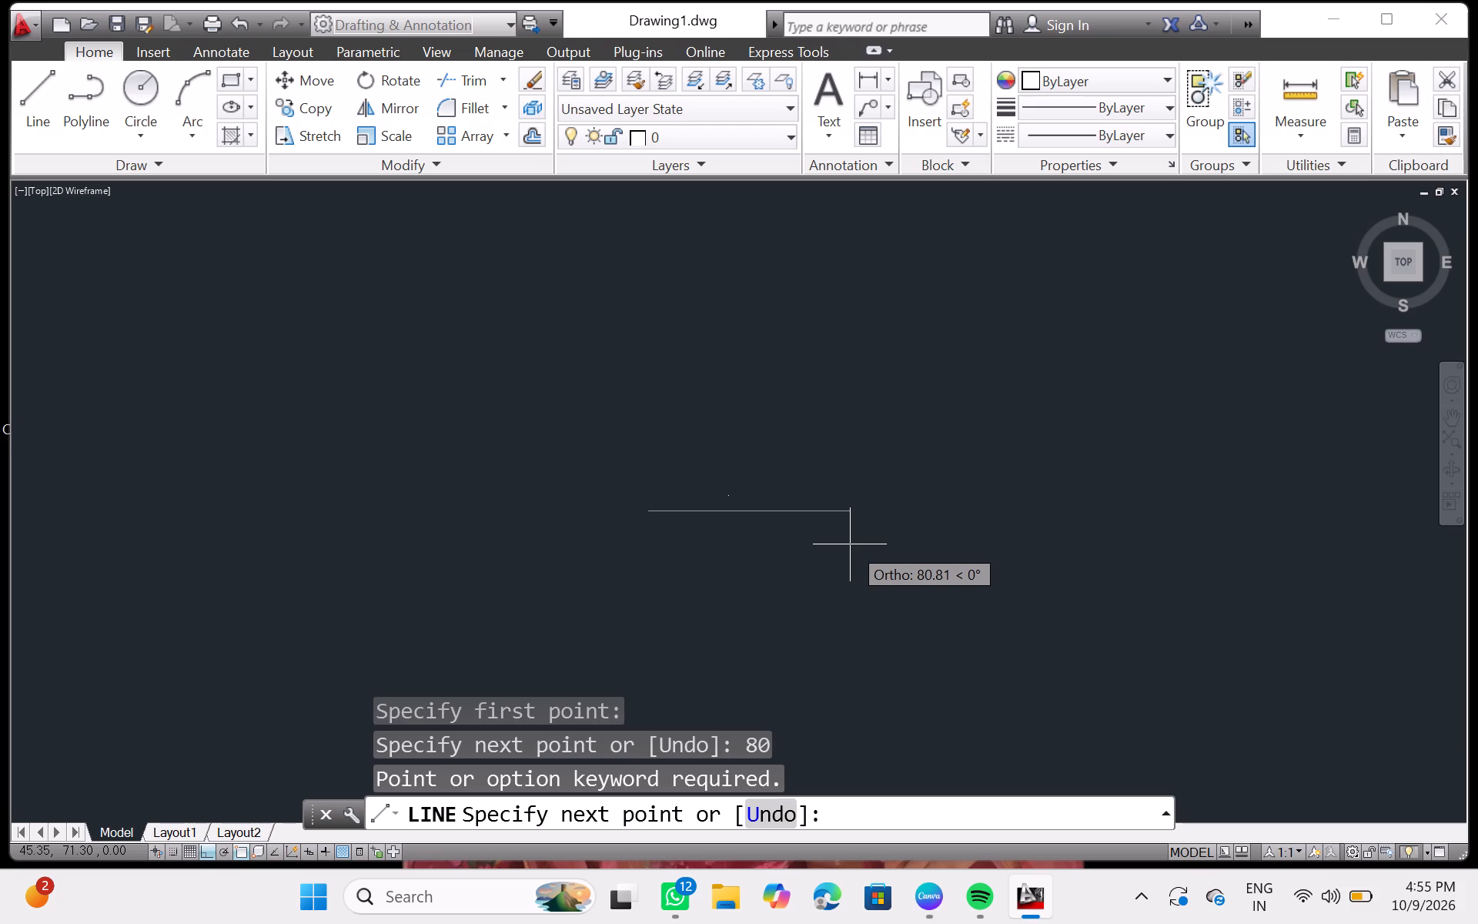
click(850, 544)
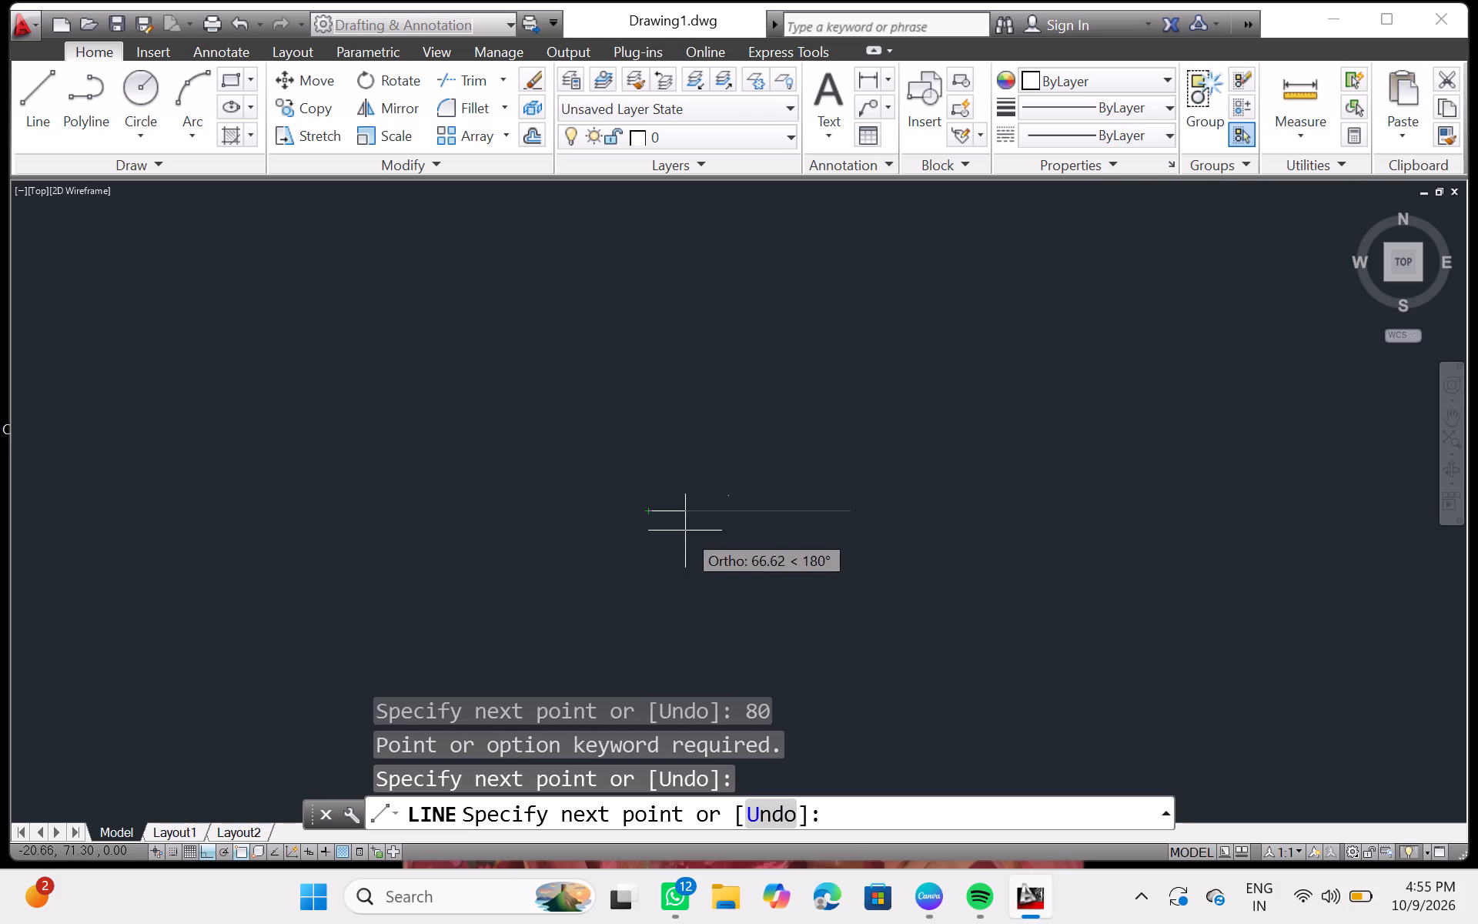
click(650, 511)
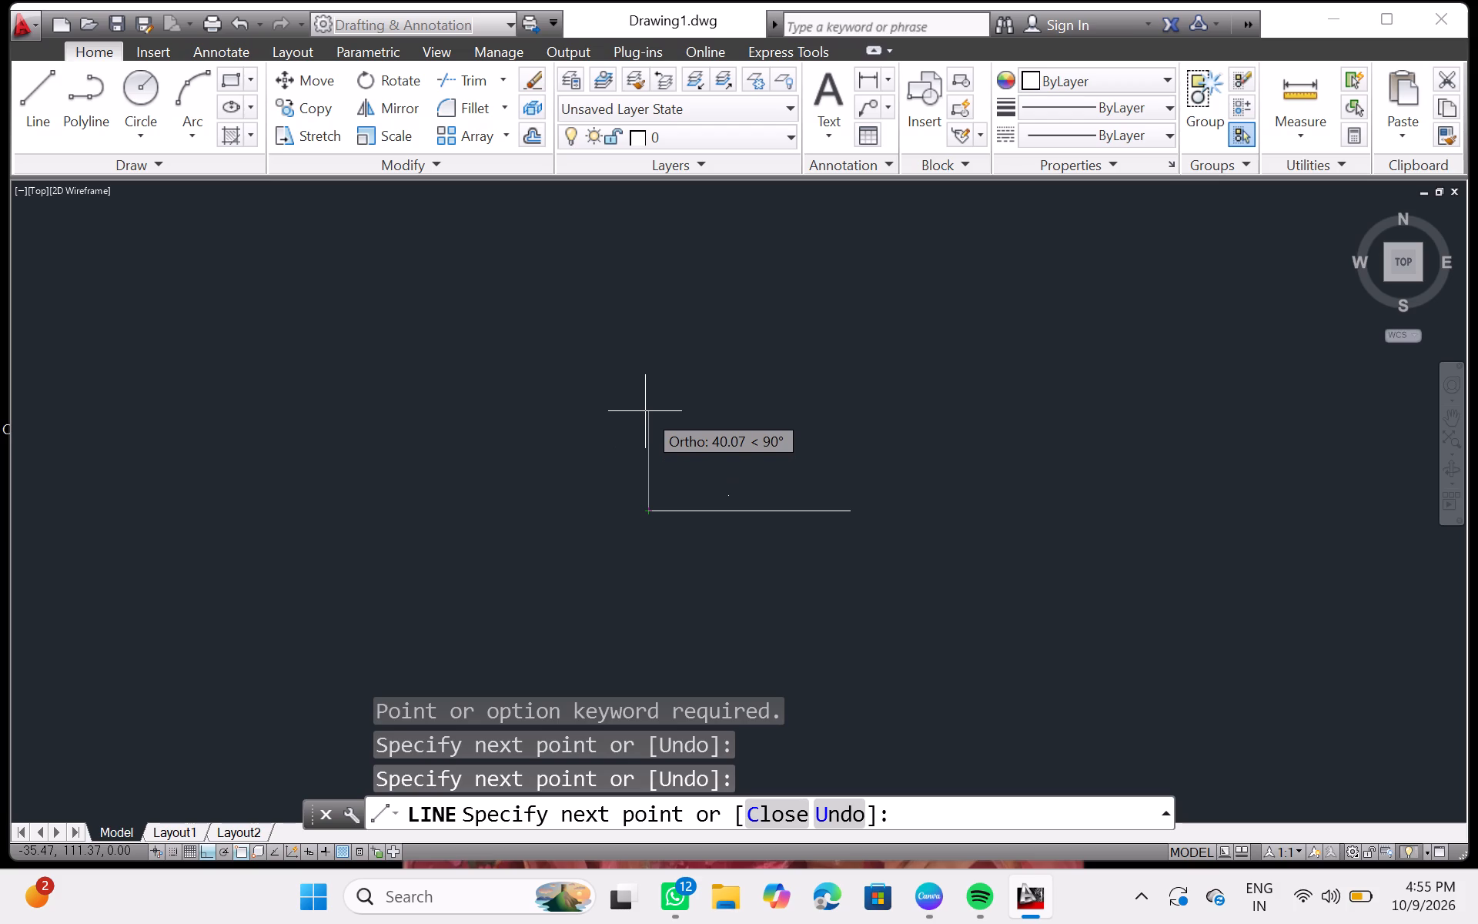
Continue from the bottom line's left end with a 38 mm line upward and a 106 mm line to the right, ending the Line command.
text(38)
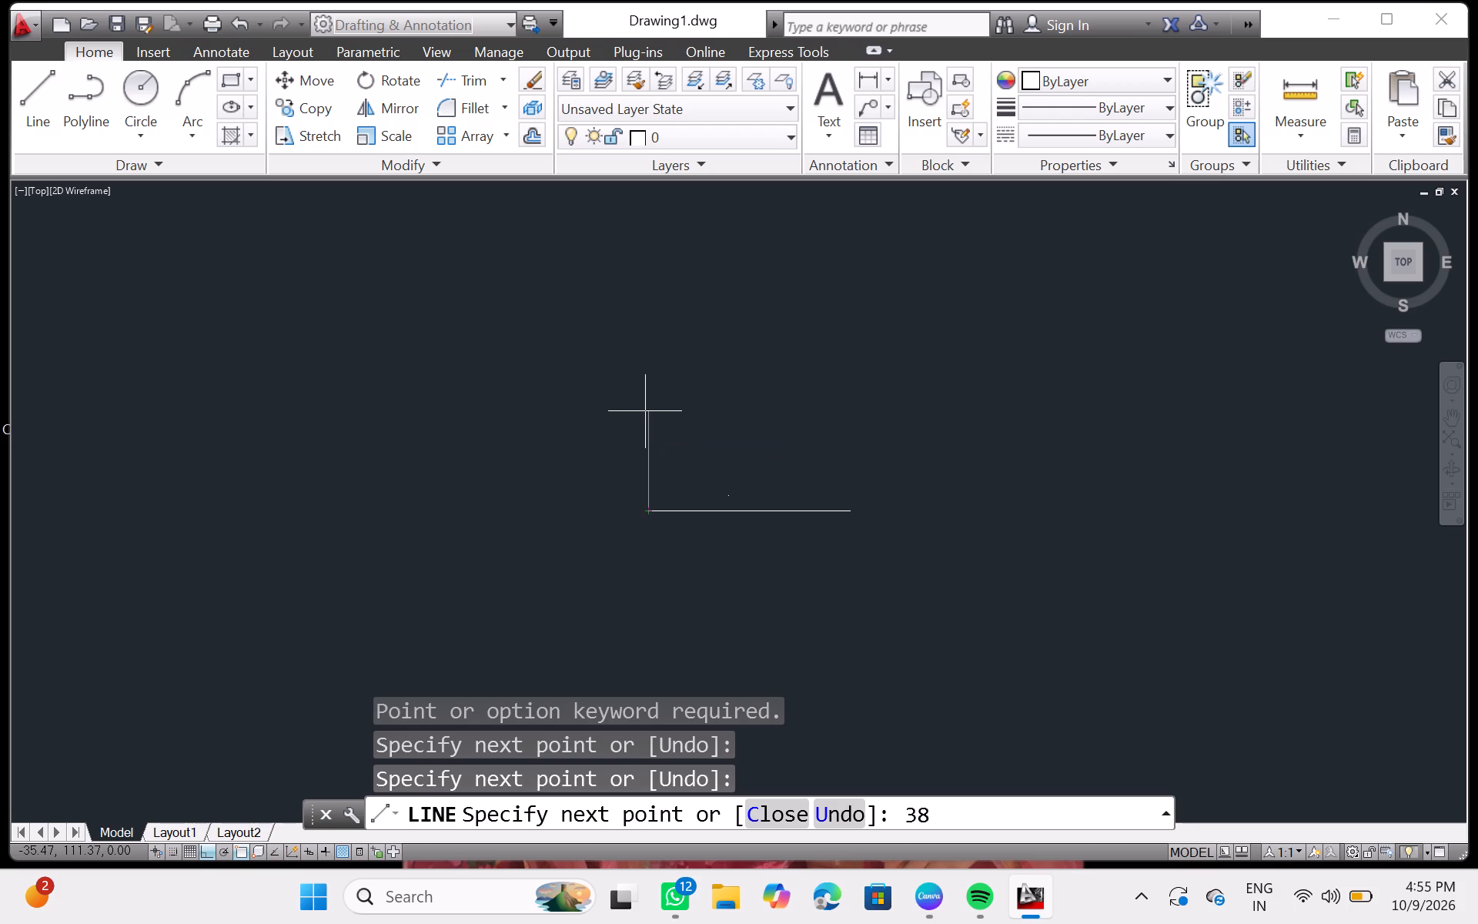
key(Return)
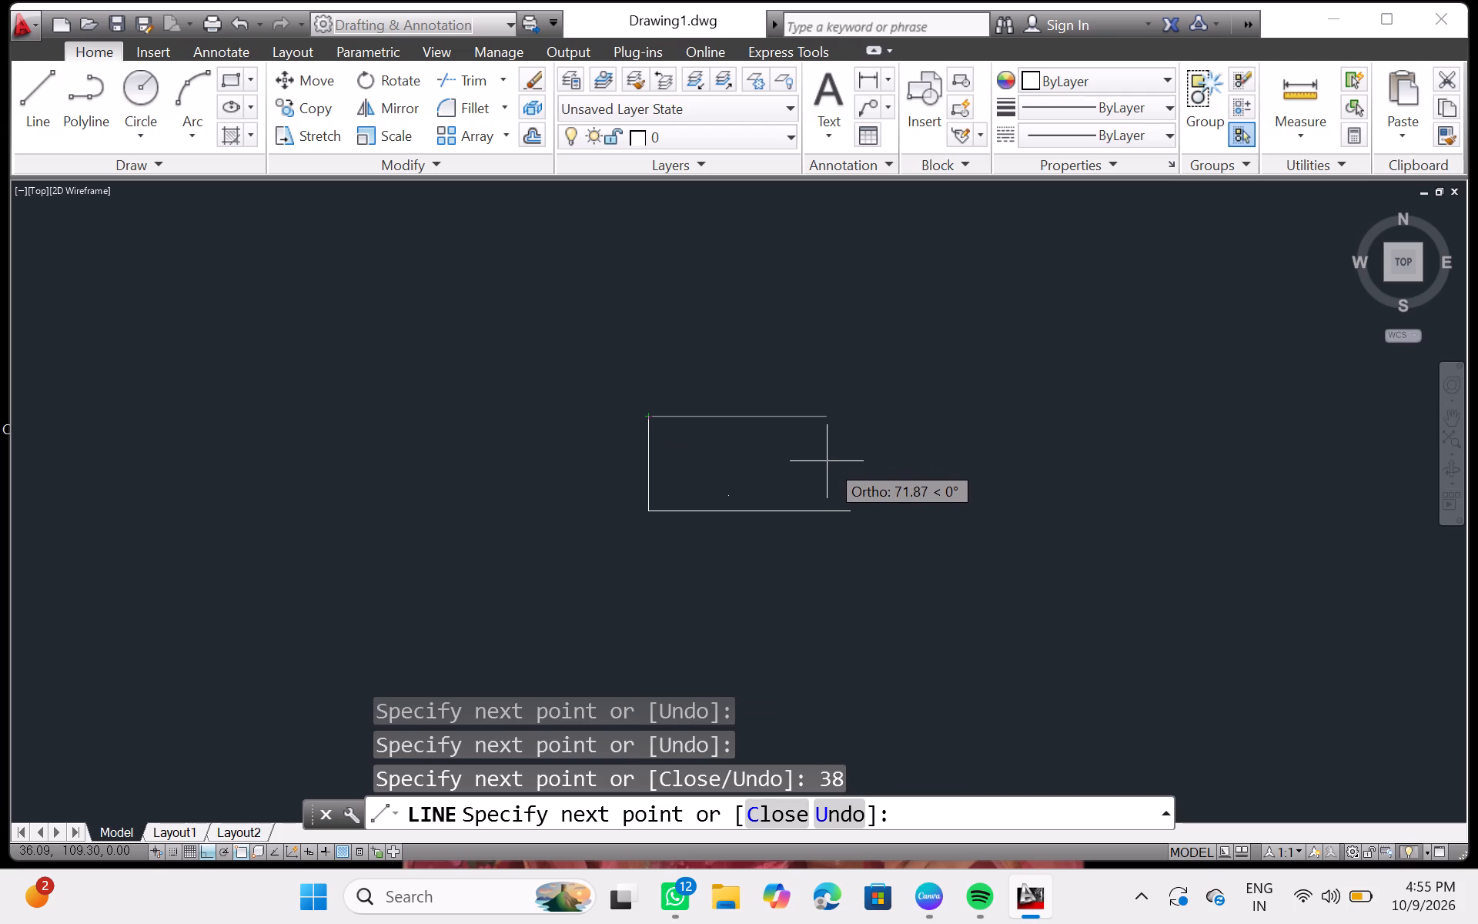
text(106)
key(Return)
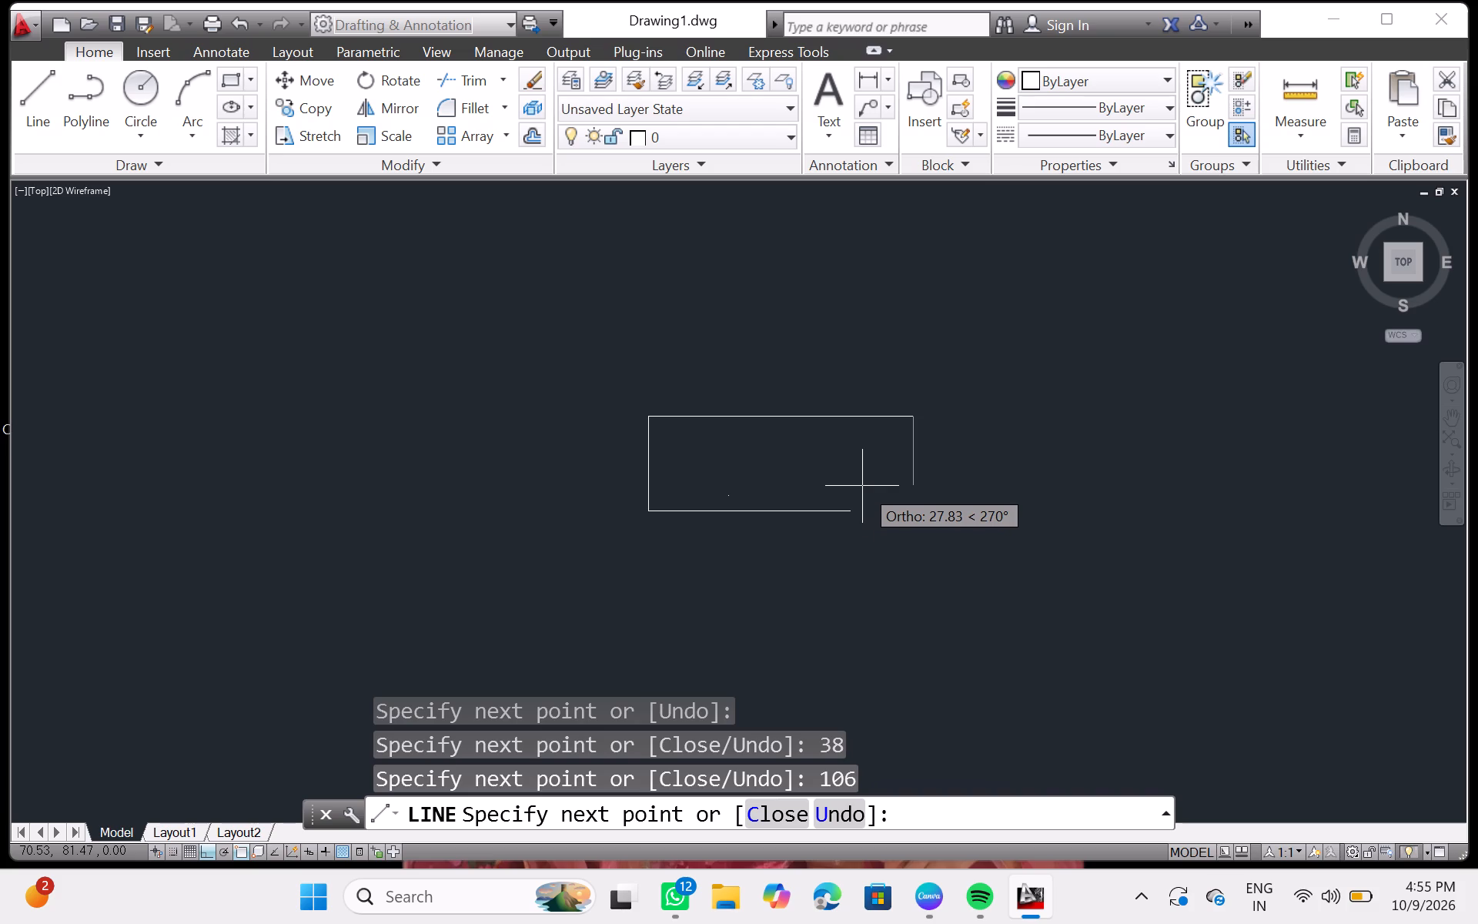
click(912, 416)
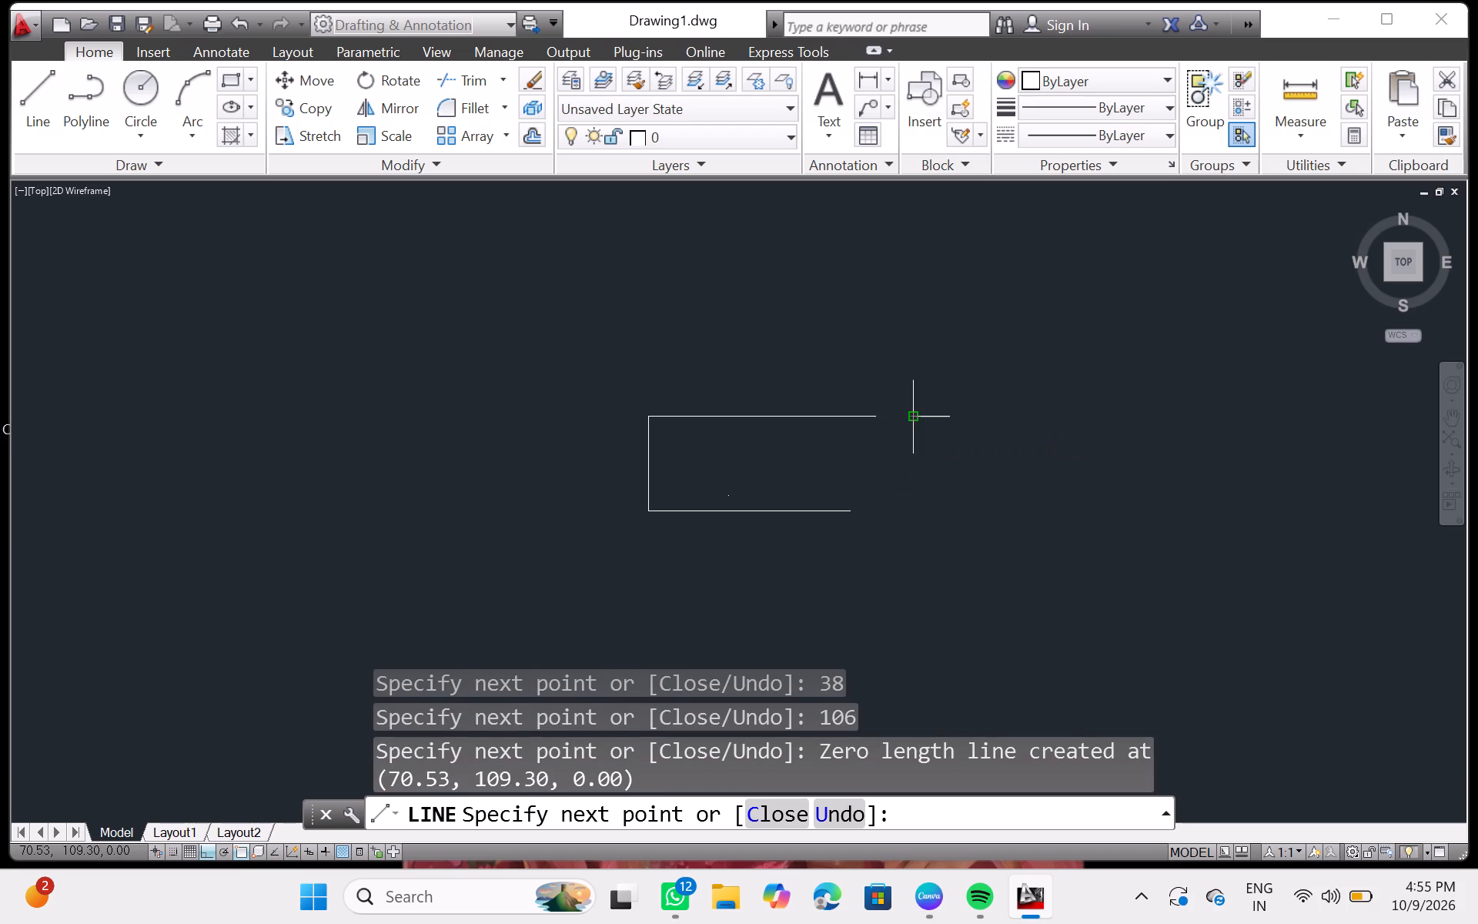
click(912, 413)
right_click(912, 413)
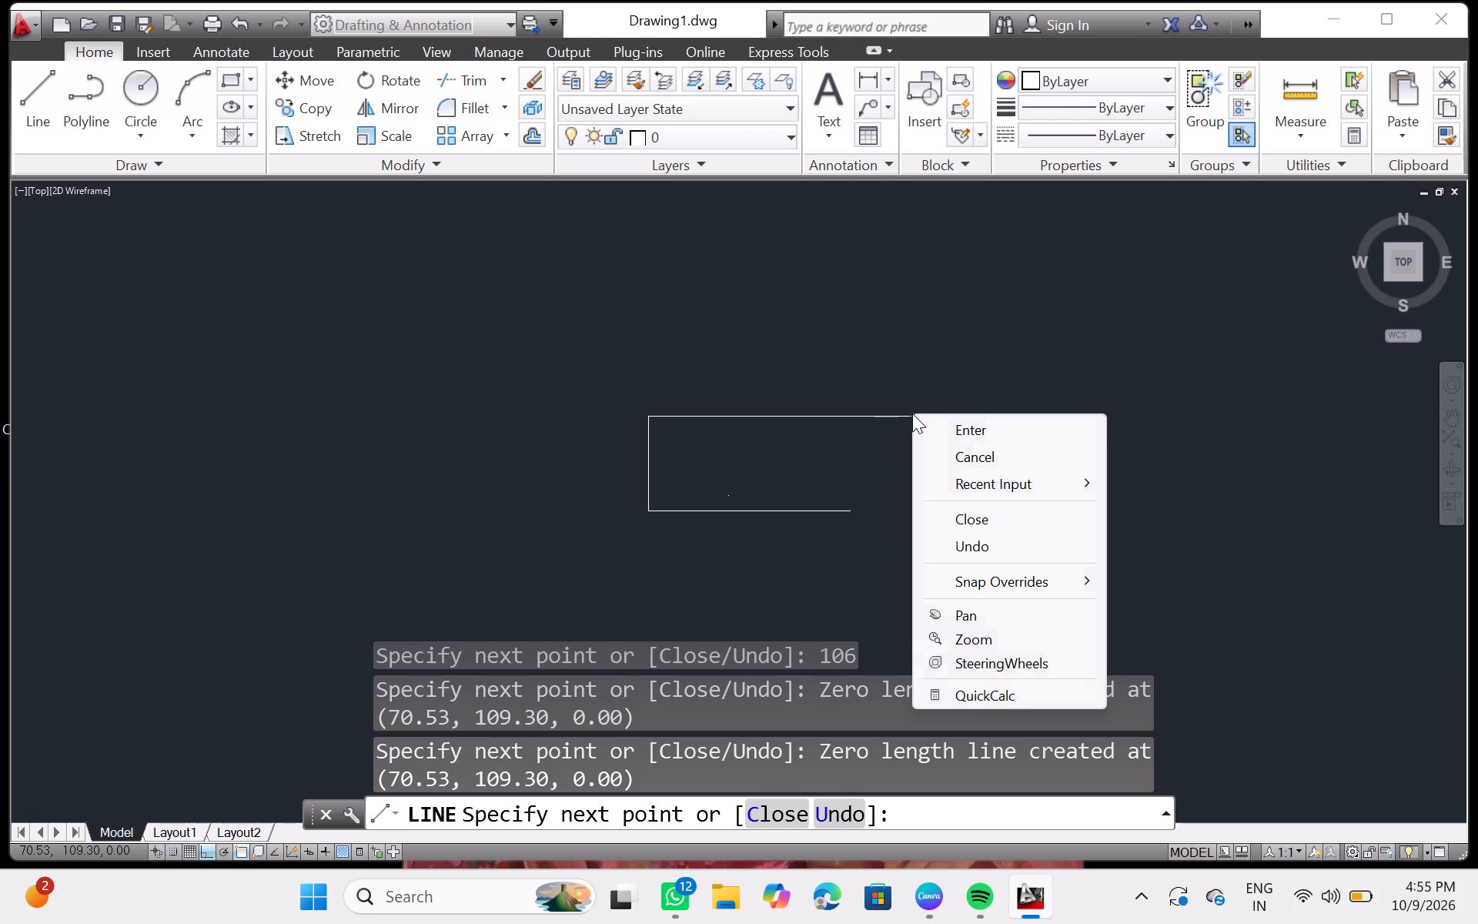
click(955, 427)
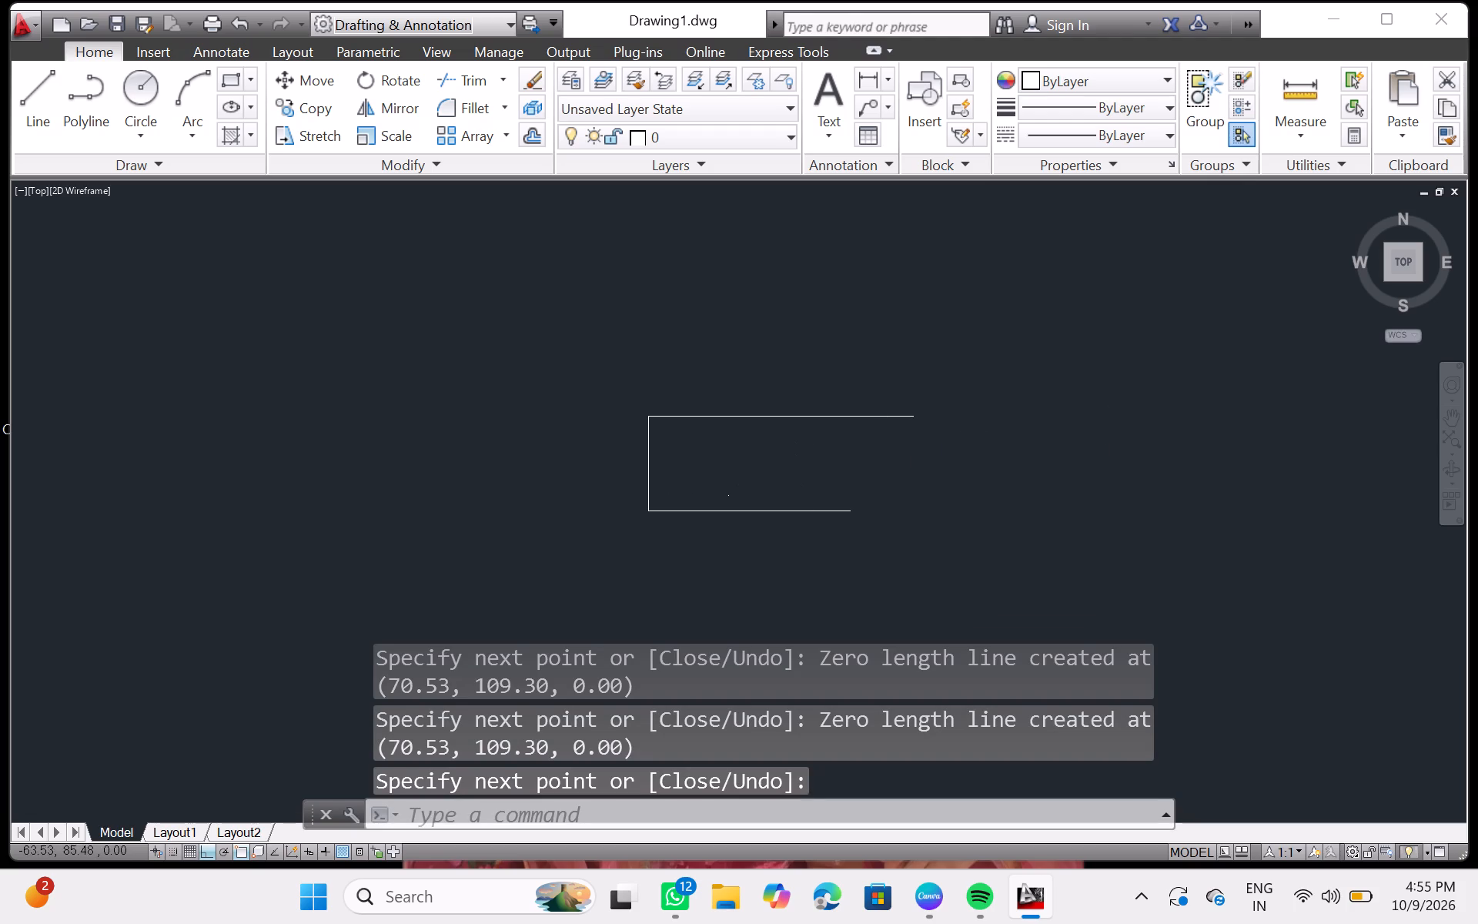
Erase the stray dot just above the bottom horizontal line.
click(727, 496)
key(Delete)
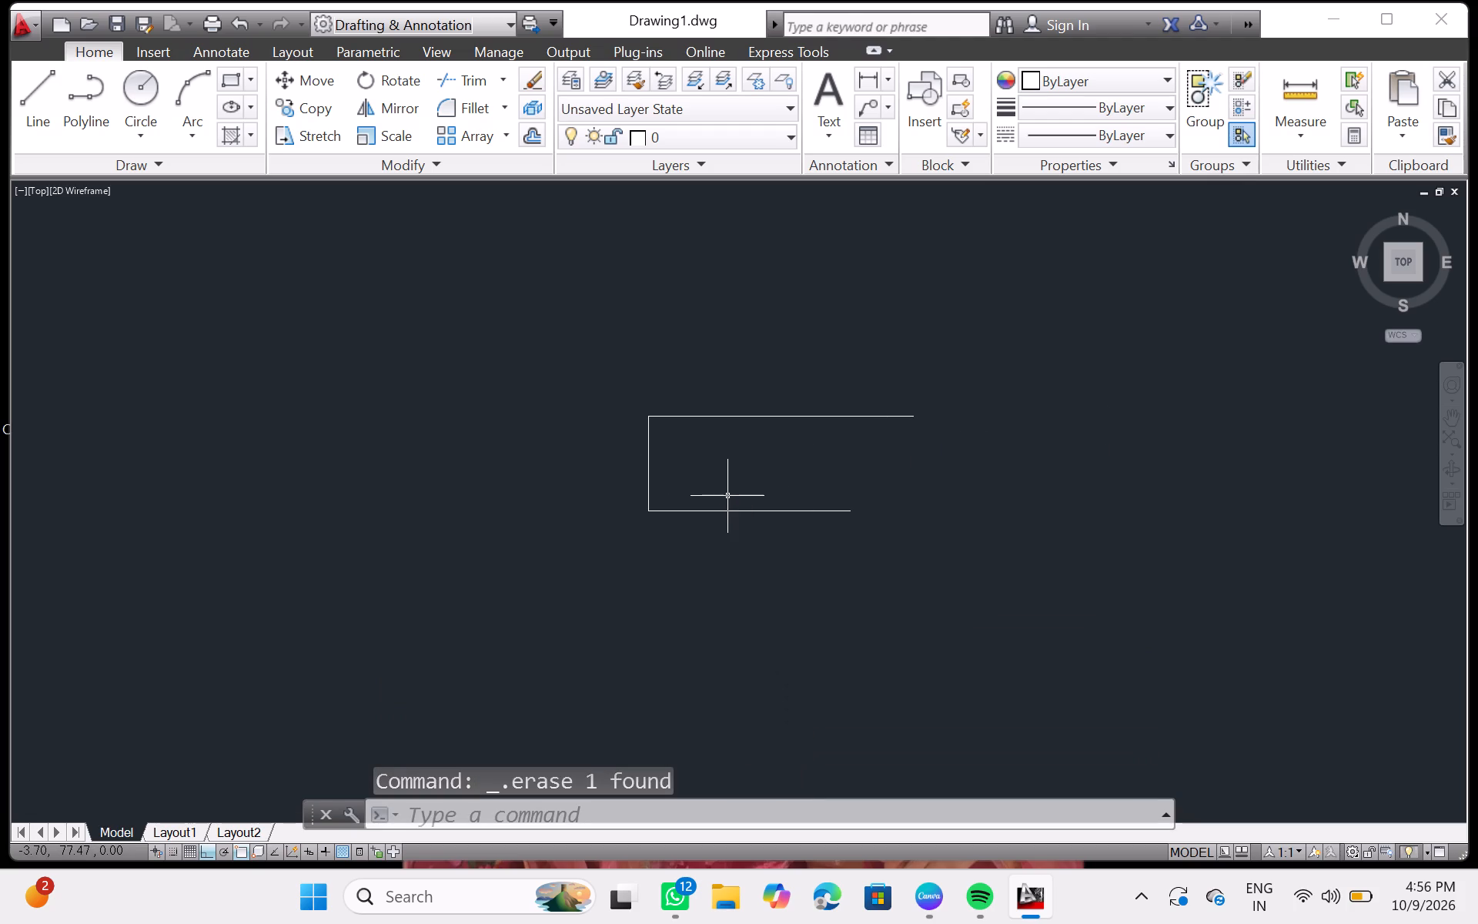
Draw a 40 mm vertical line upward from the junction of the 38 mm vertical and 106 mm horizontal lines.
click(647, 417)
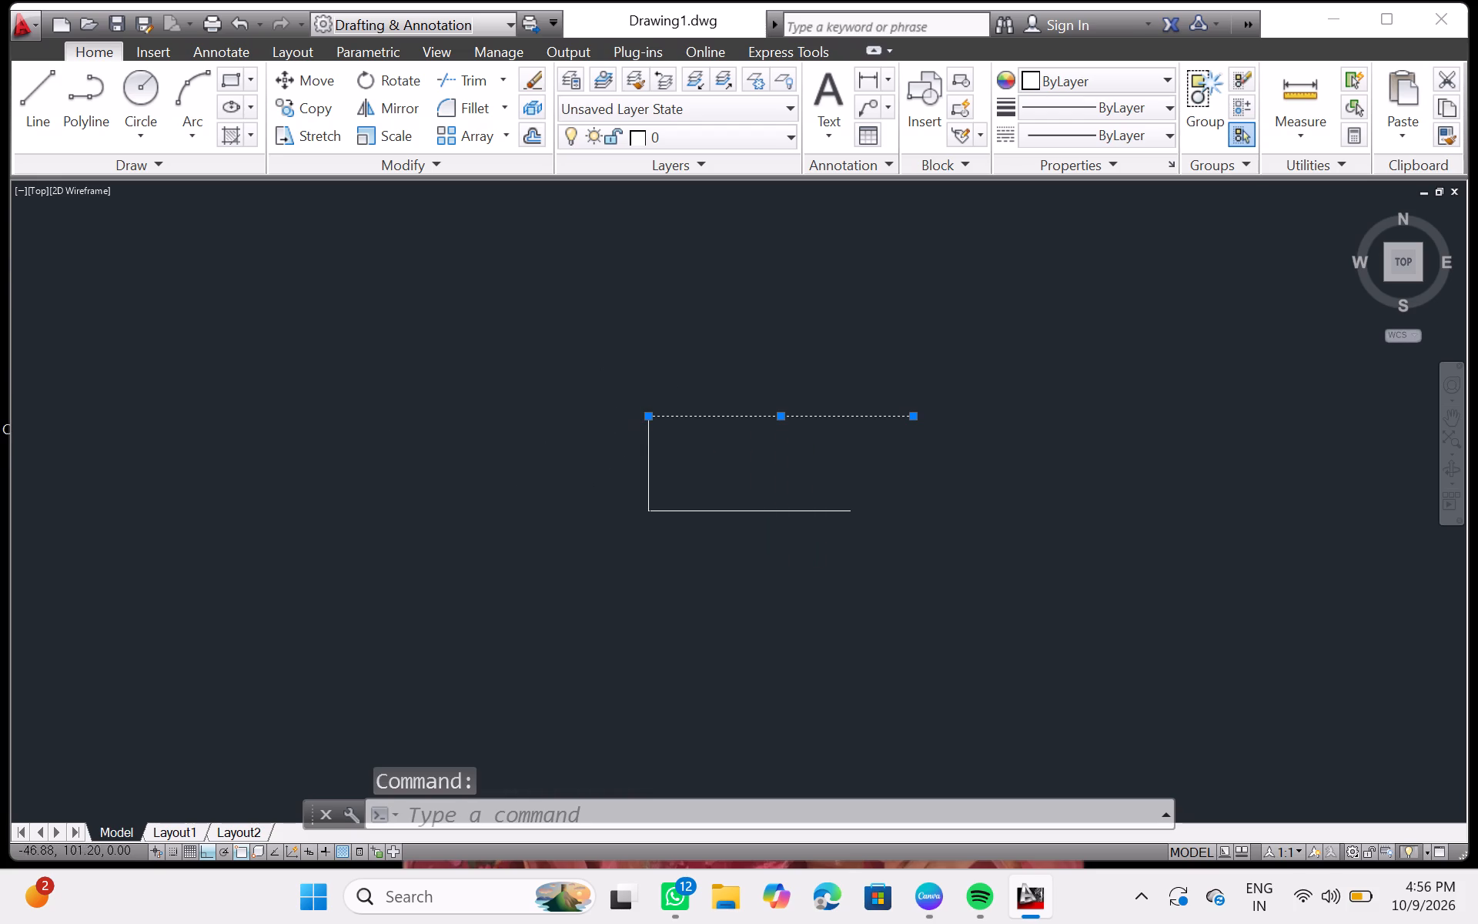
click(39, 92)
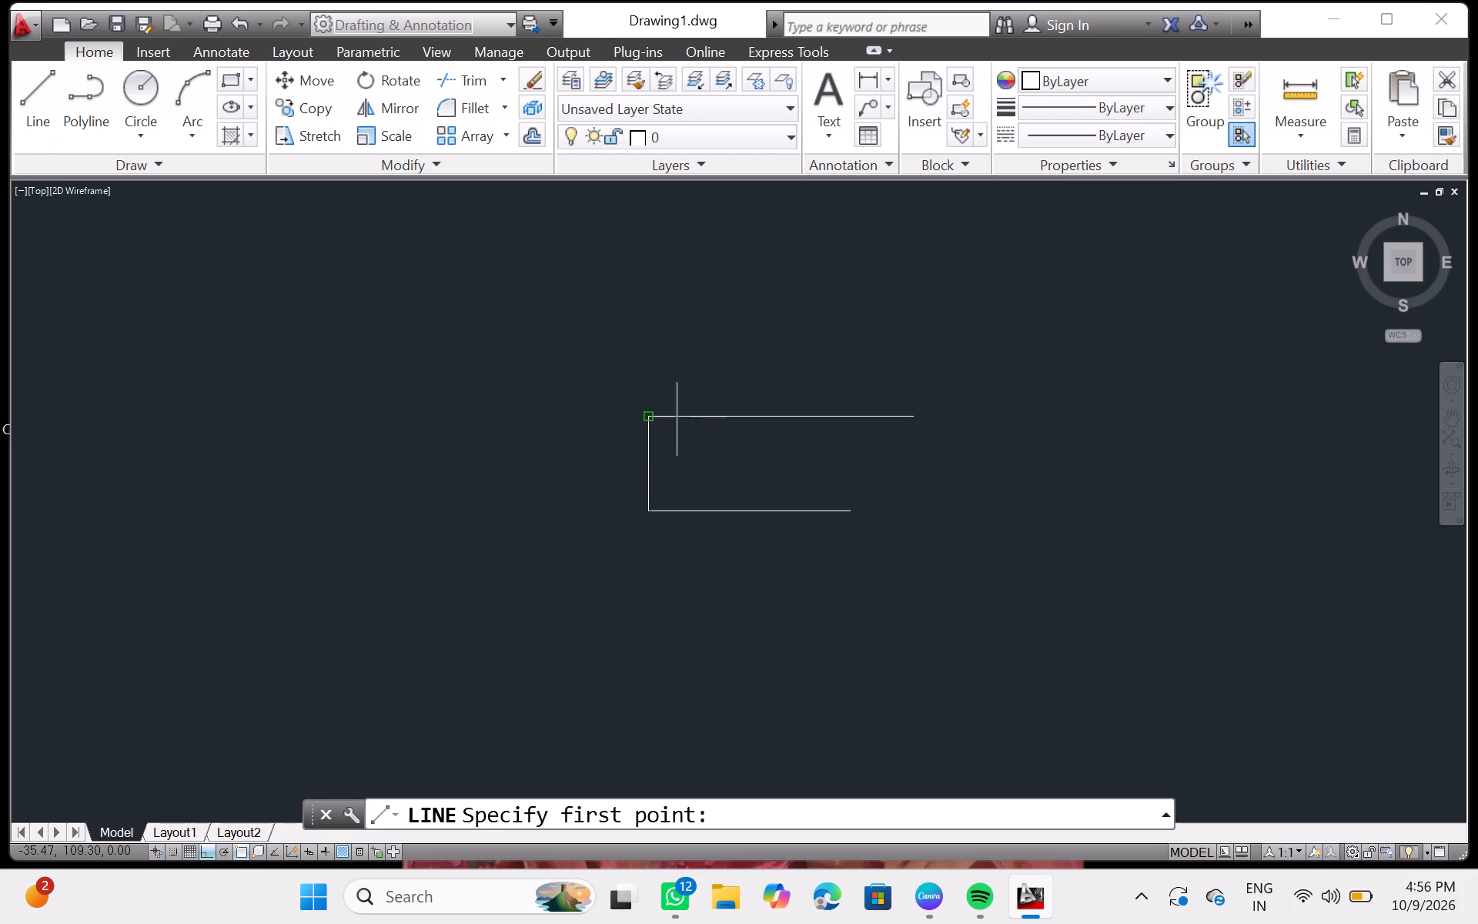
click(648, 421)
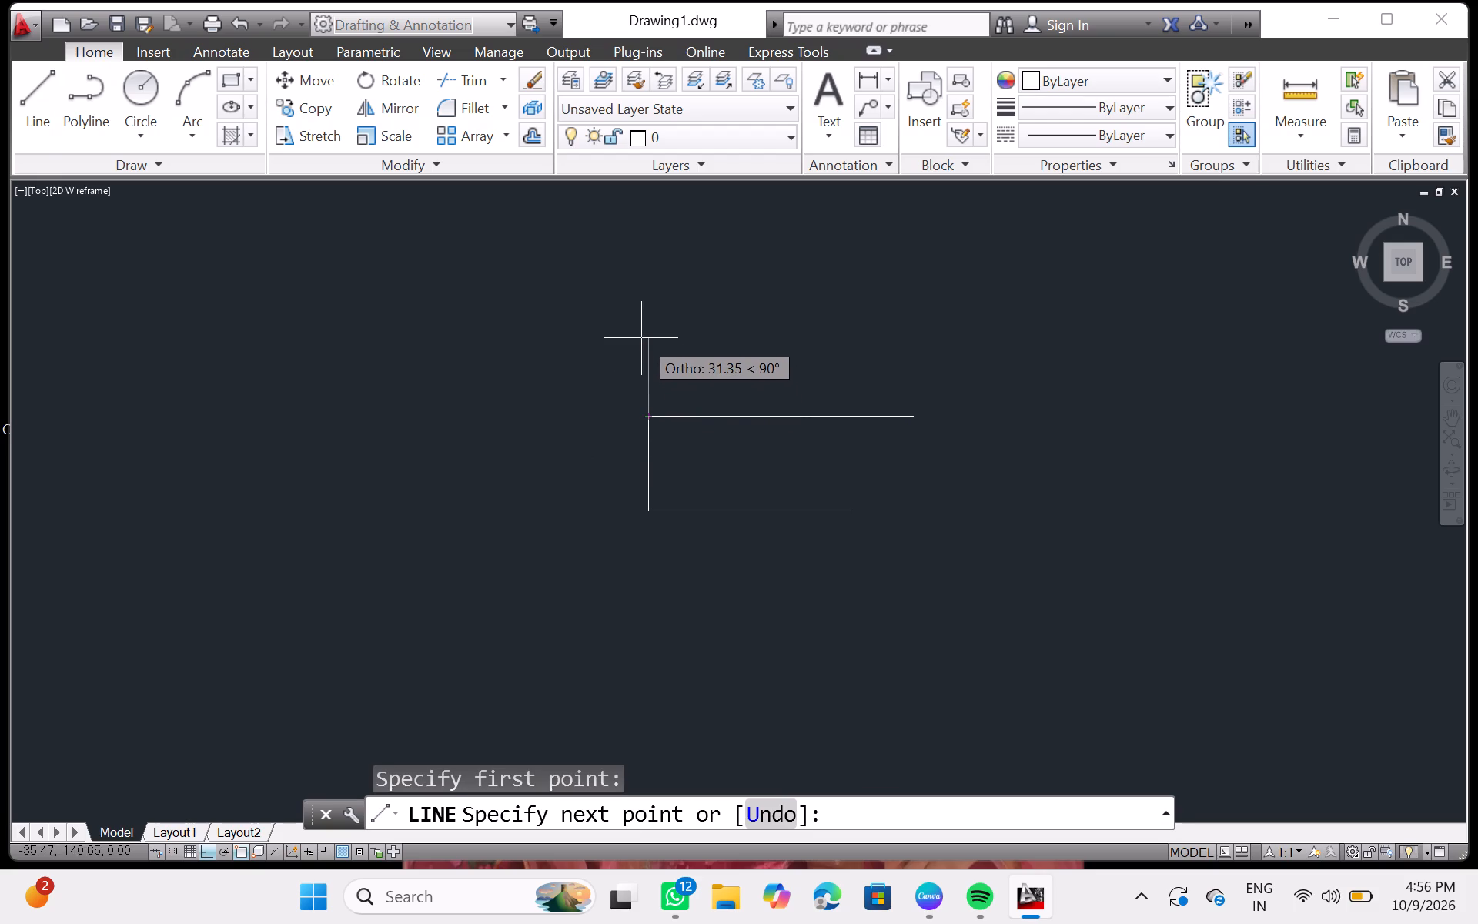
key(4)
key(0)
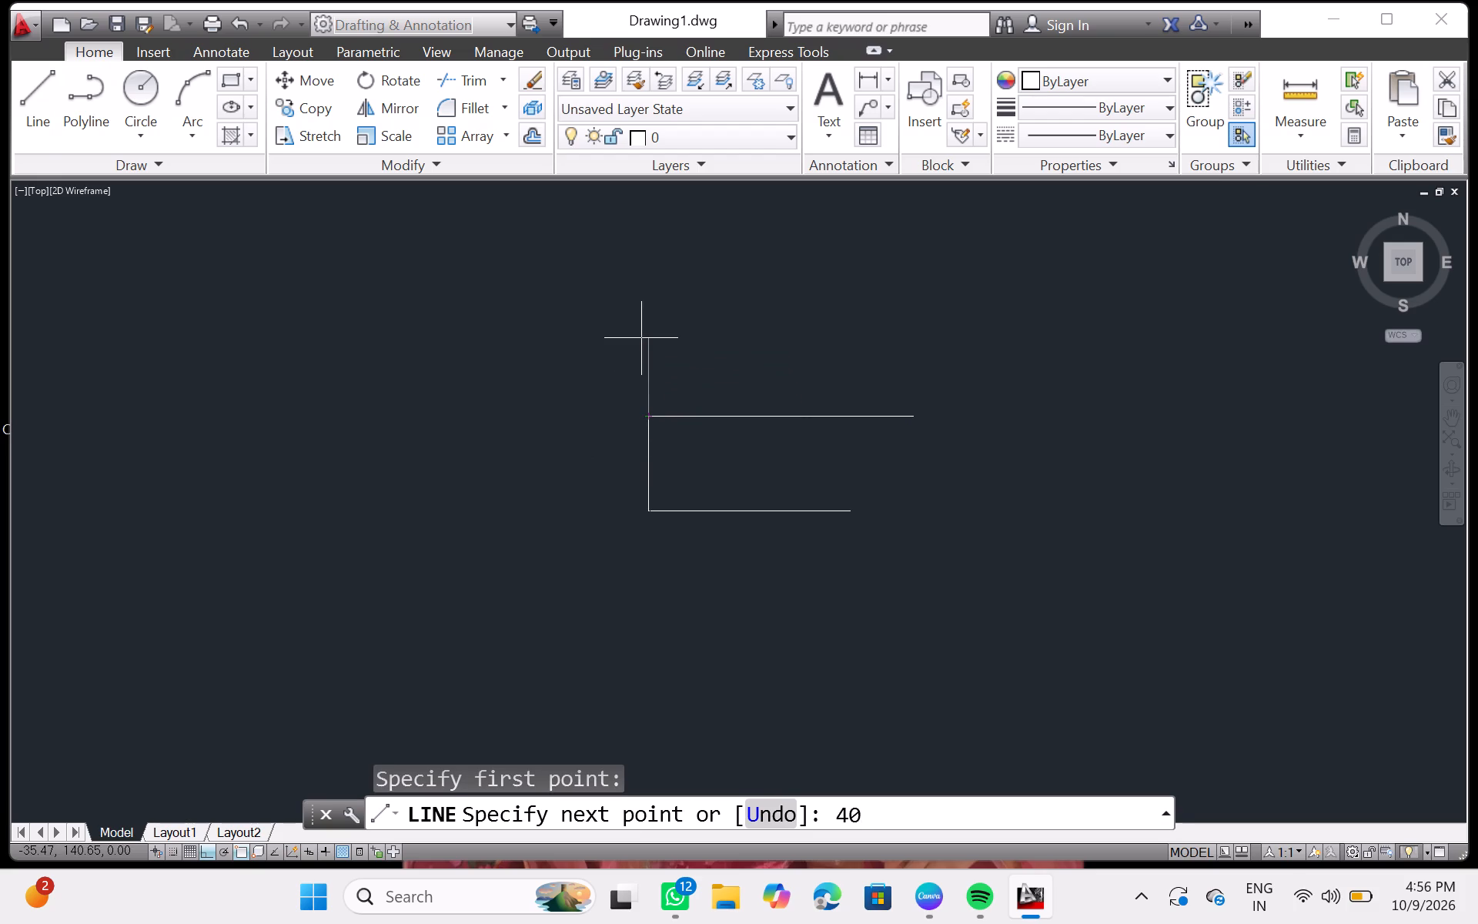
key(Return)
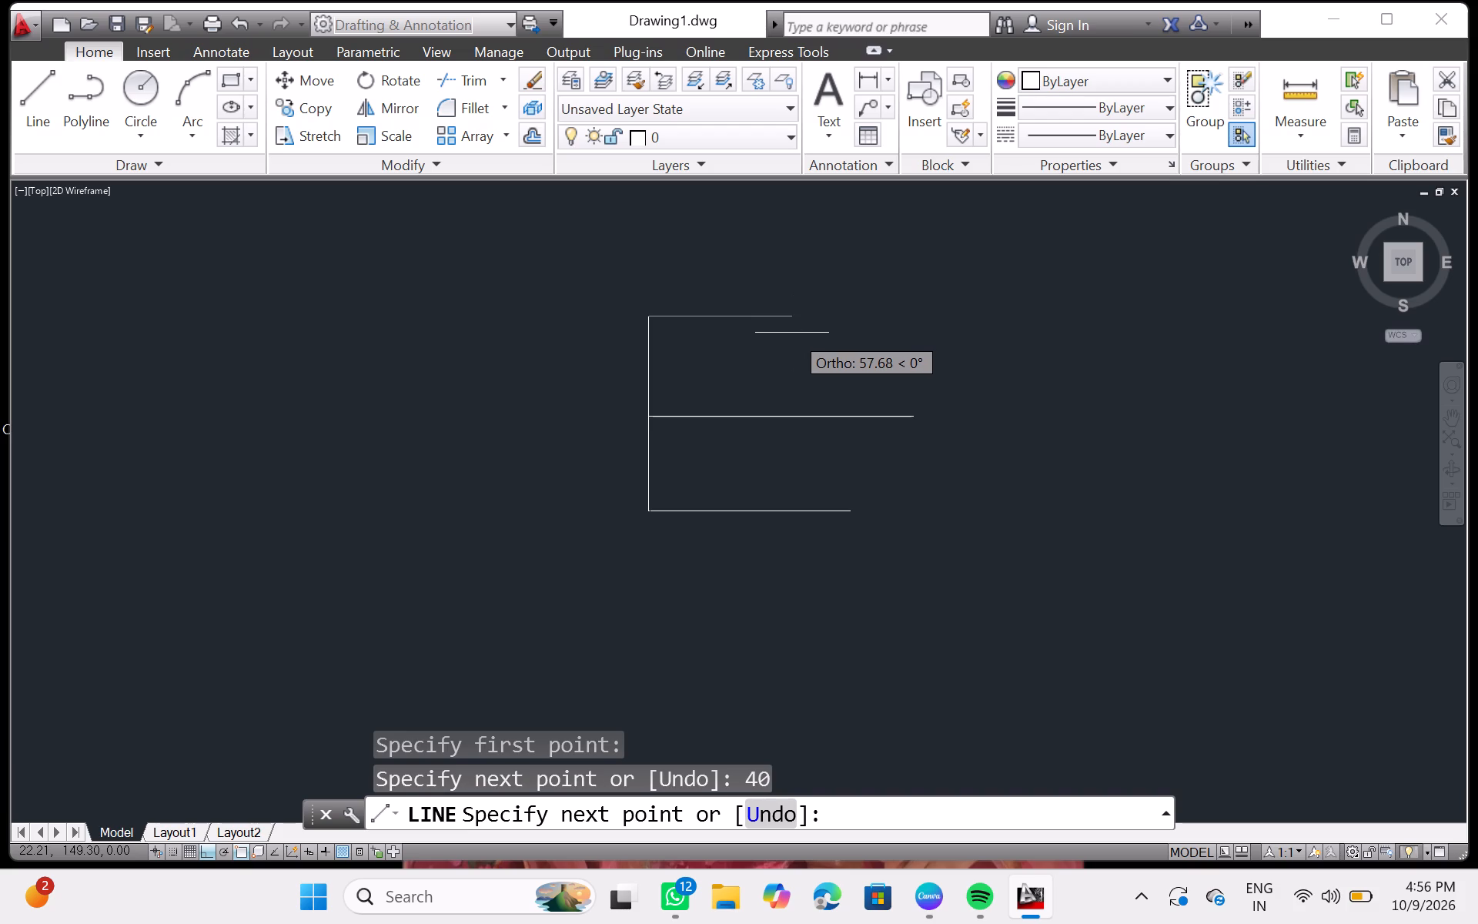
right_click(650, 320)
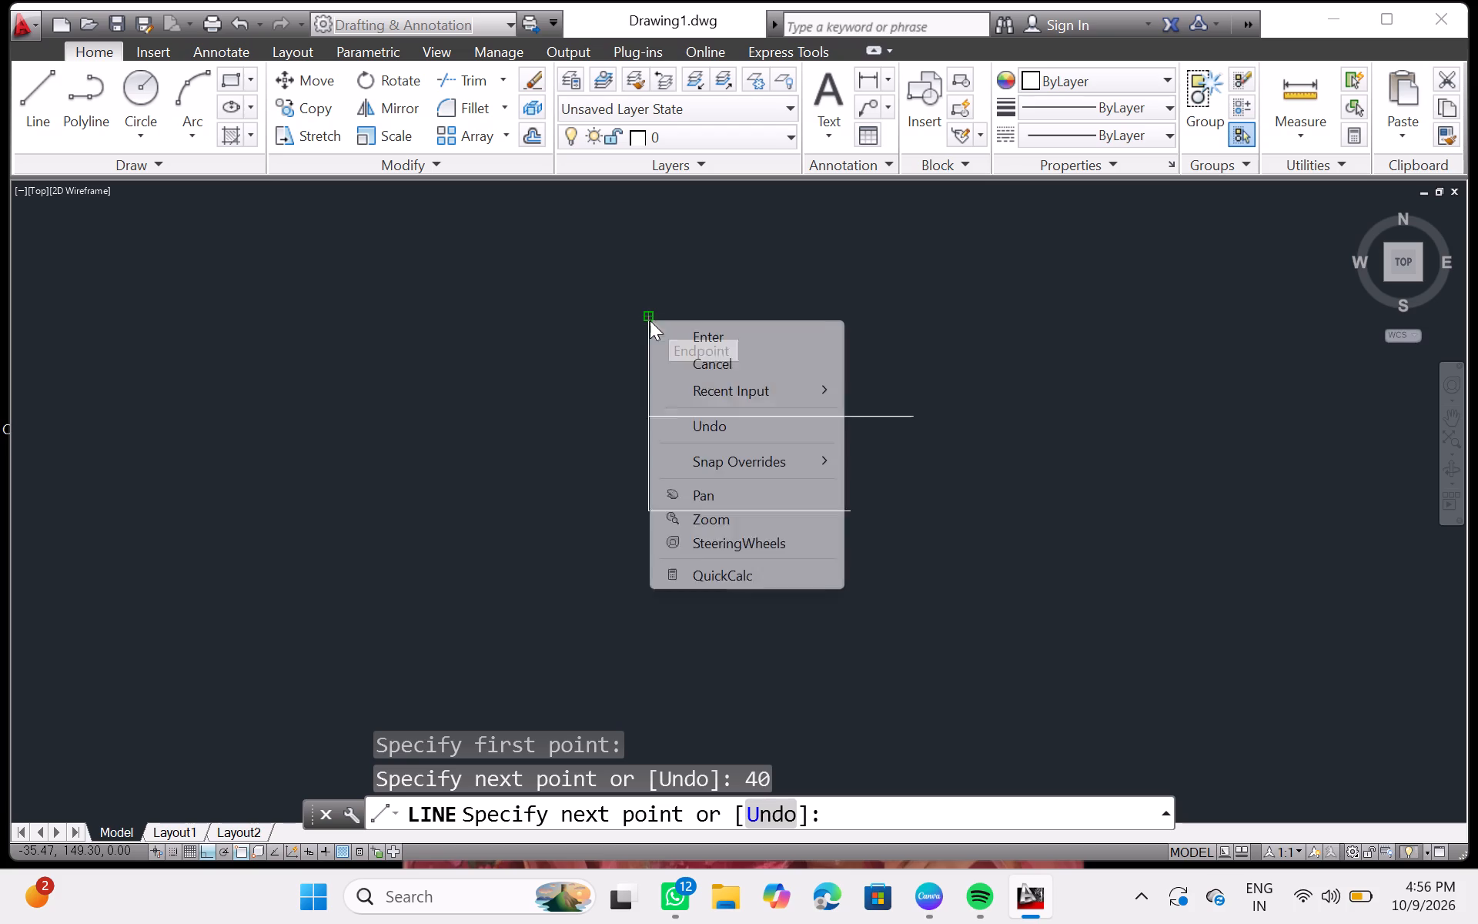
click(693, 334)
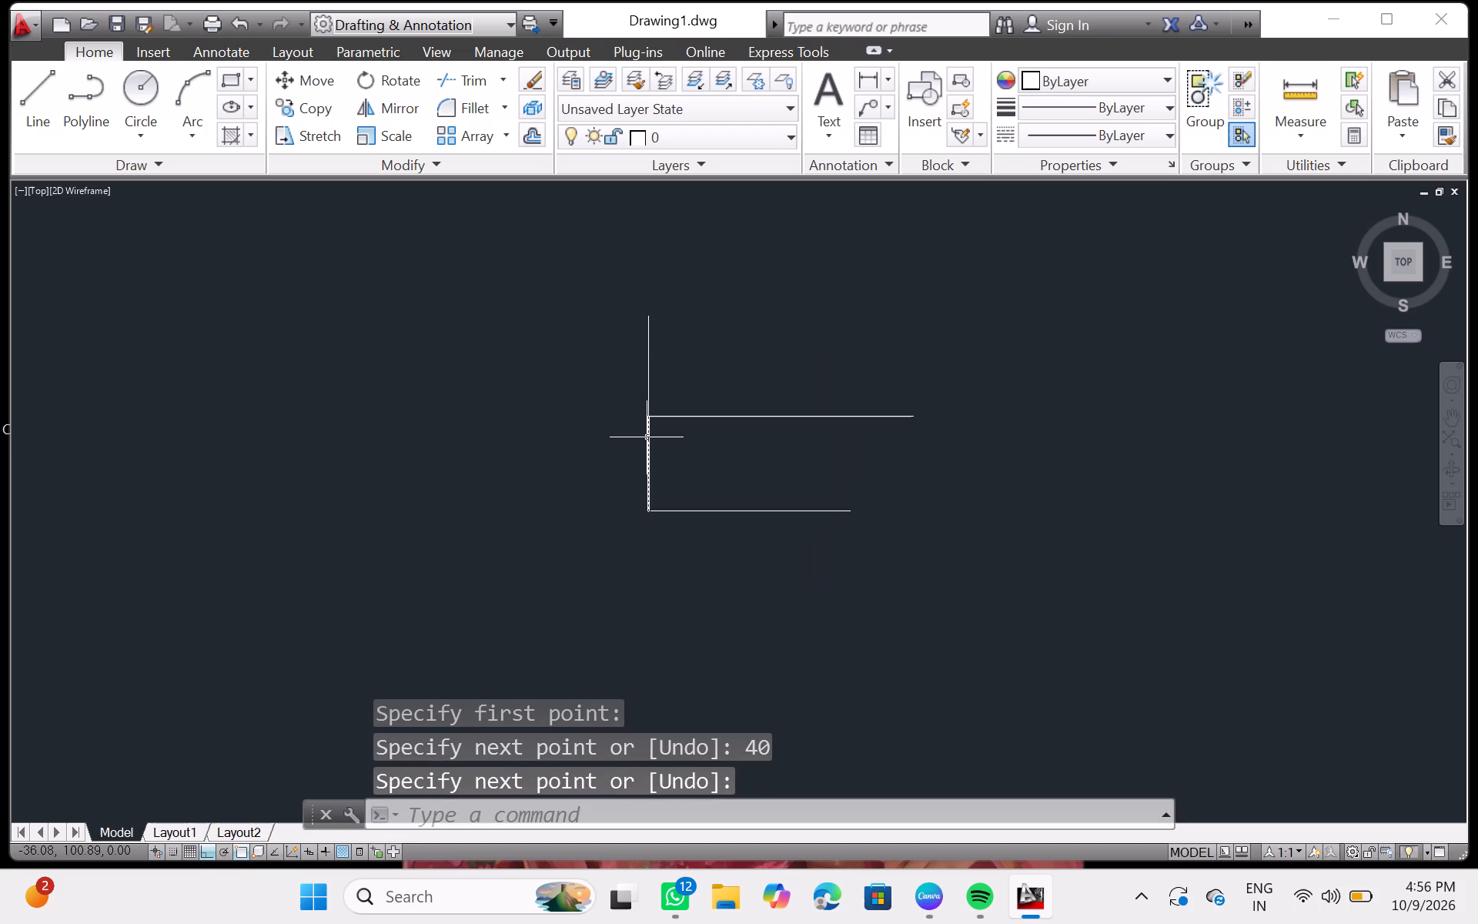
Move the 106 mm horizontal line by its midpoint onto the junction with the vertical line, centring it there.
click(750, 416)
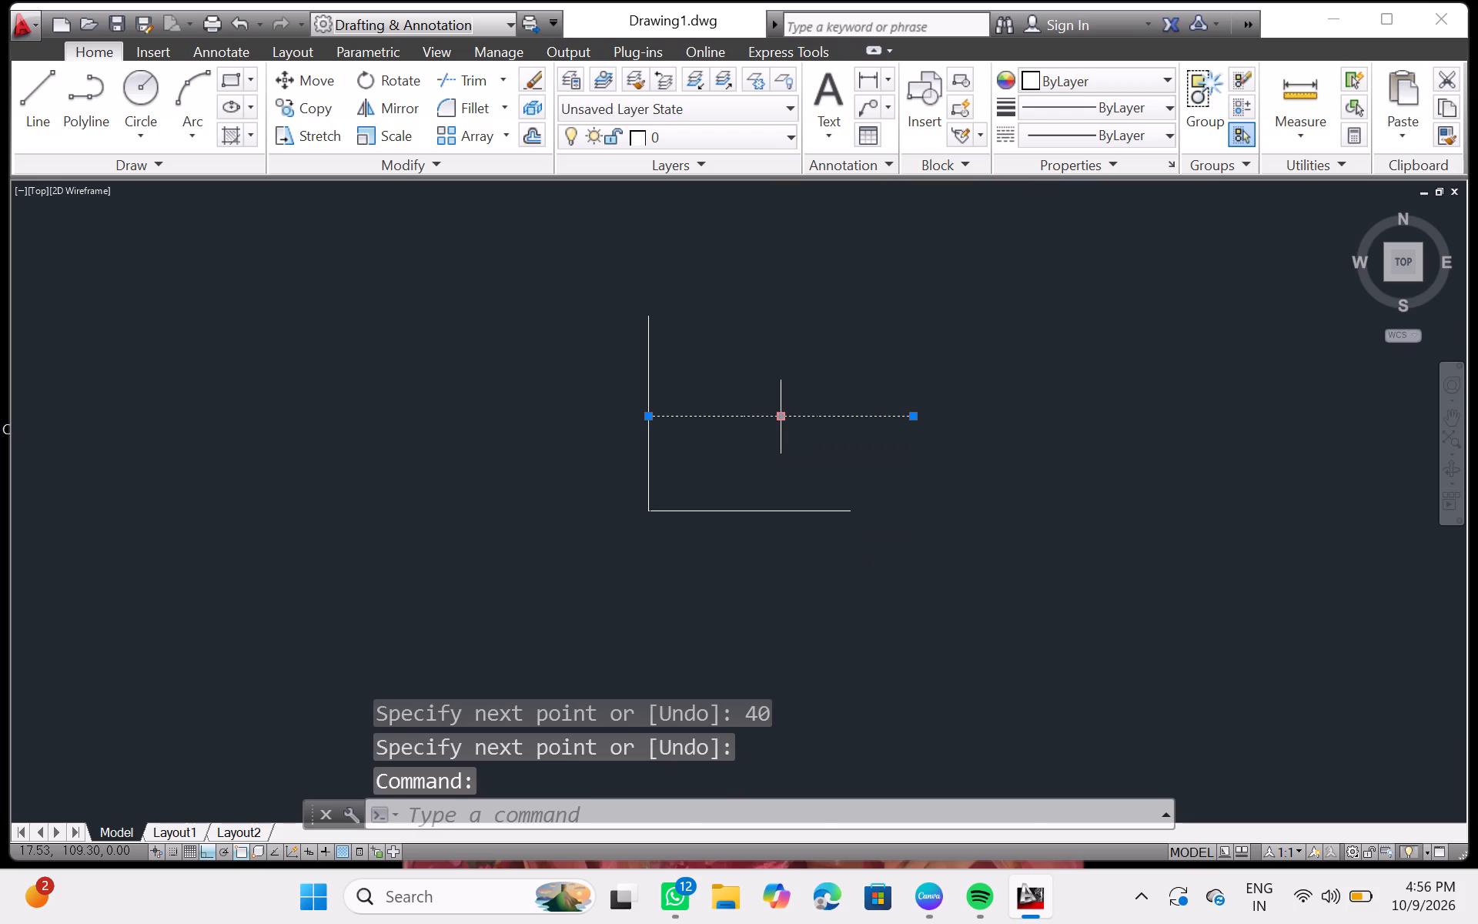
drag(778, 419, 699, 424)
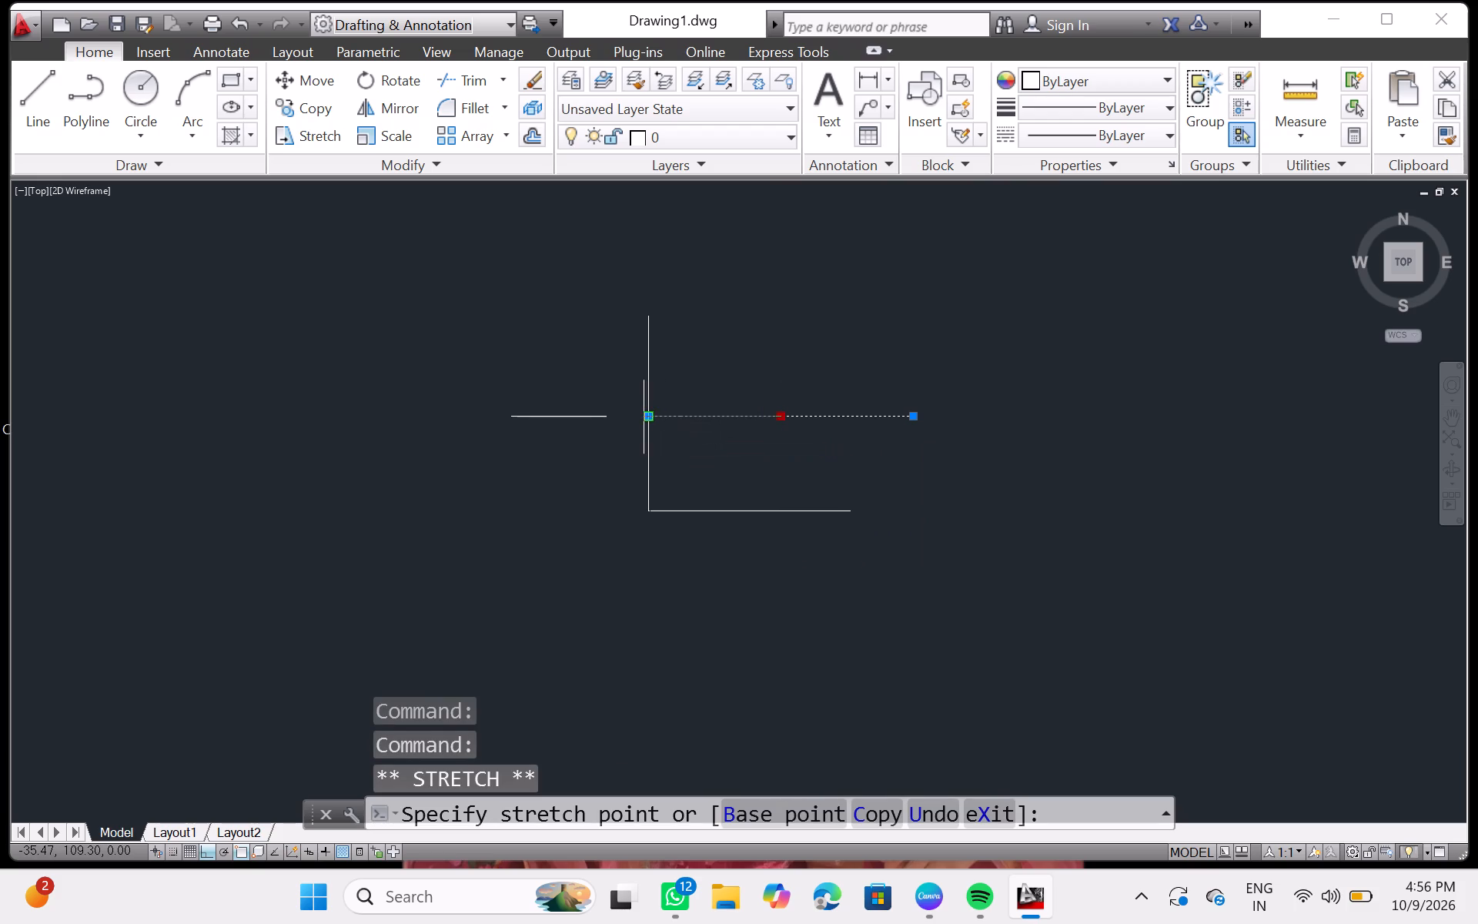
click(649, 417)
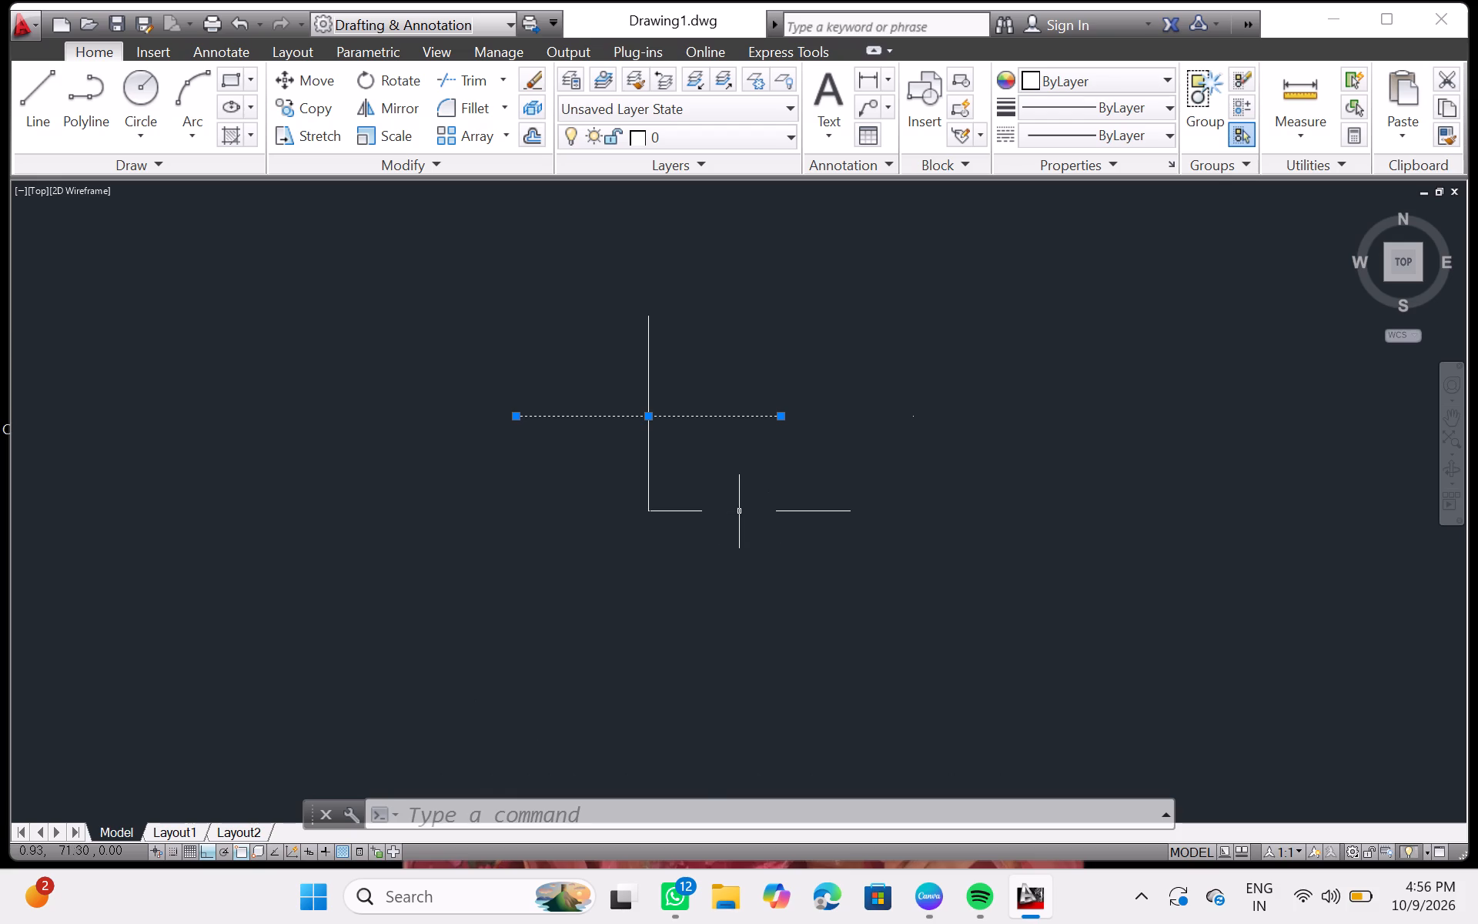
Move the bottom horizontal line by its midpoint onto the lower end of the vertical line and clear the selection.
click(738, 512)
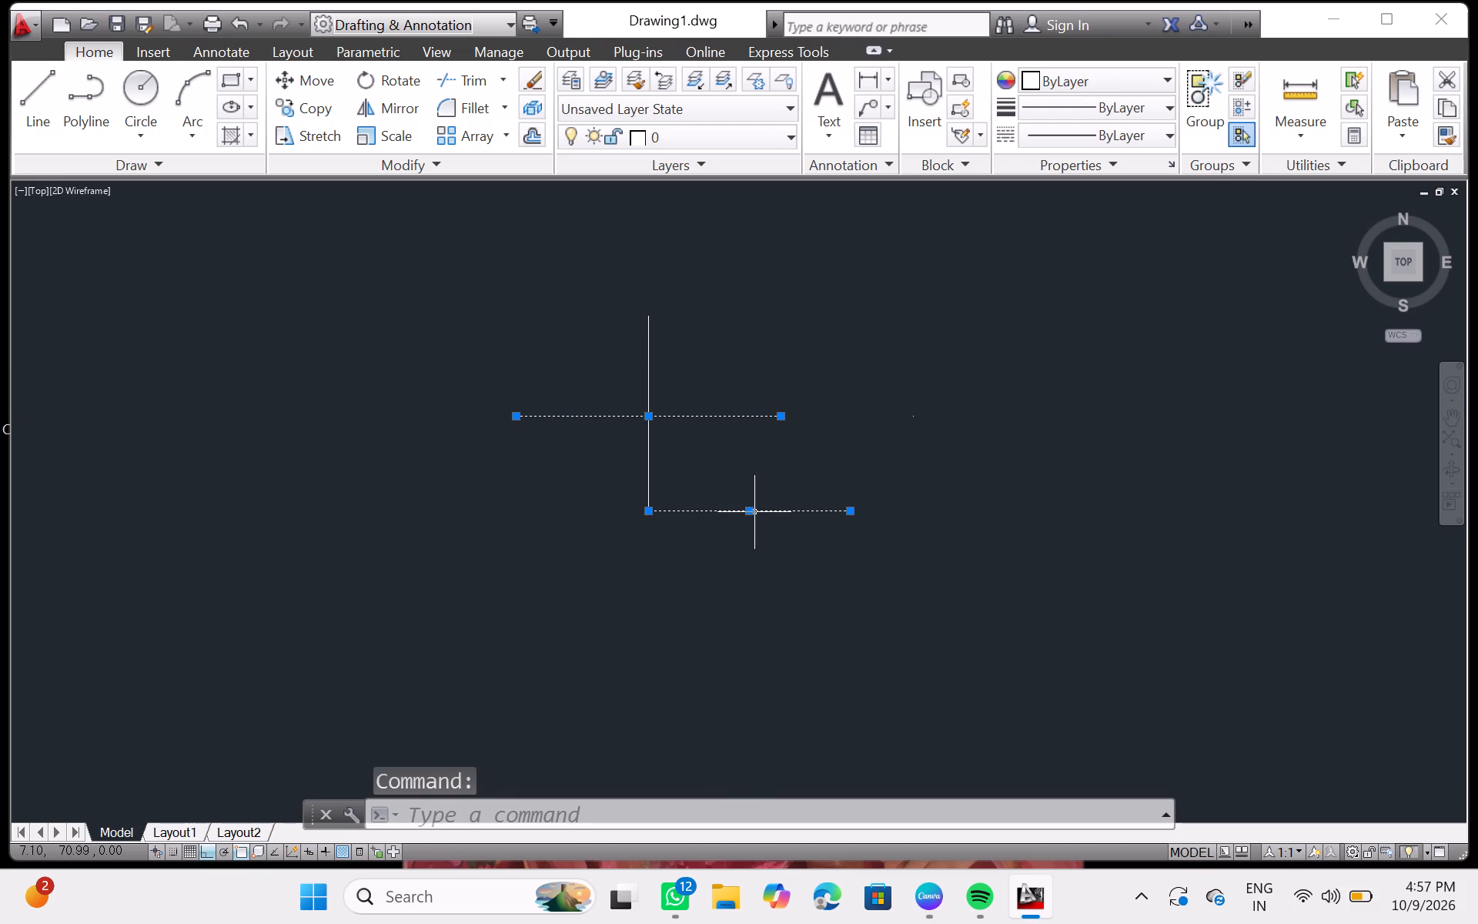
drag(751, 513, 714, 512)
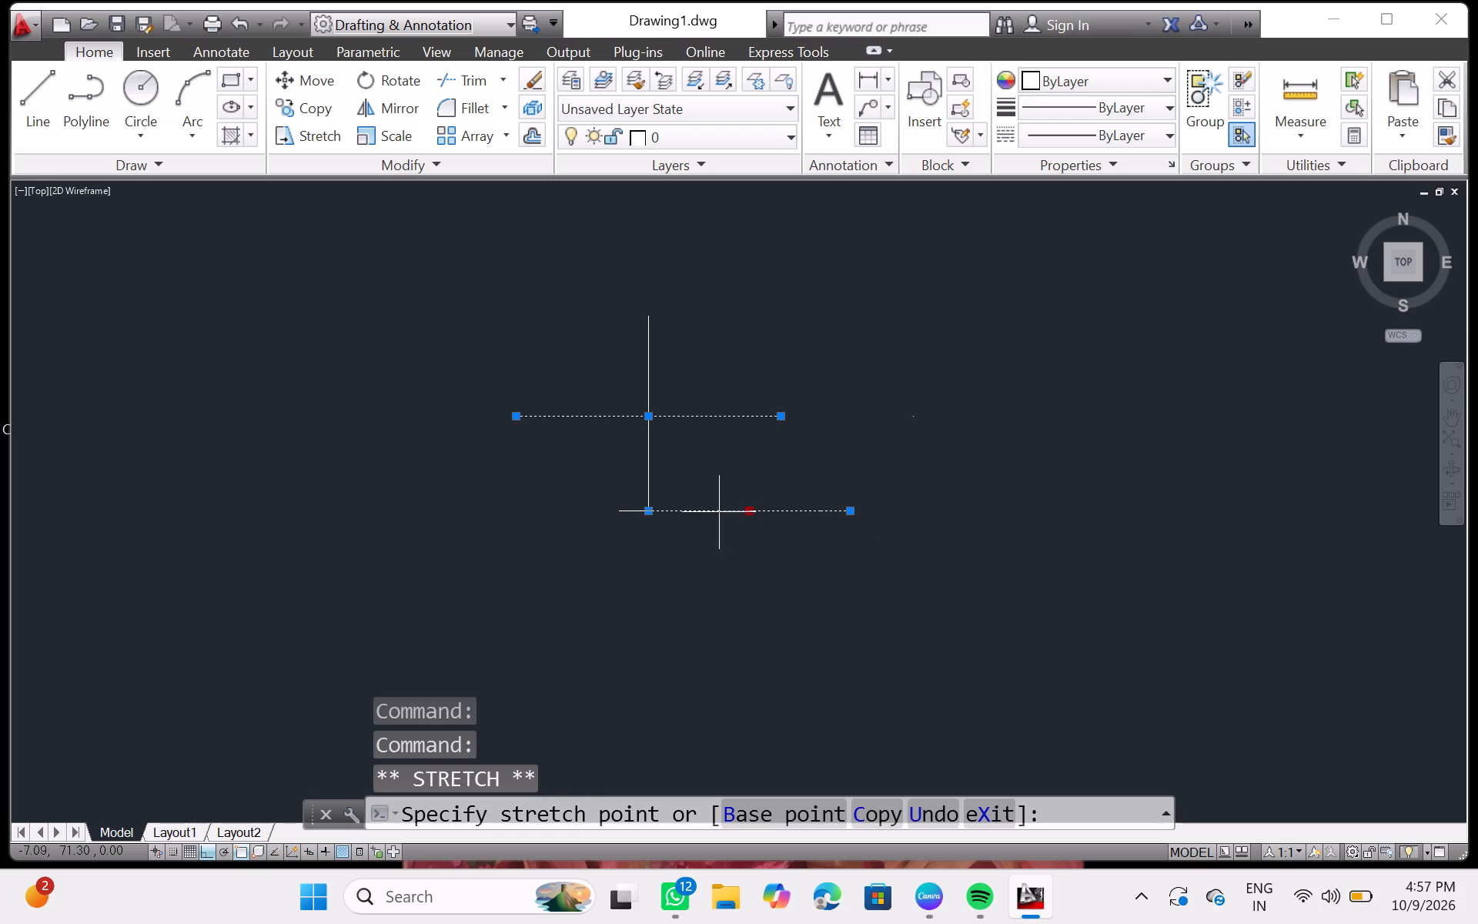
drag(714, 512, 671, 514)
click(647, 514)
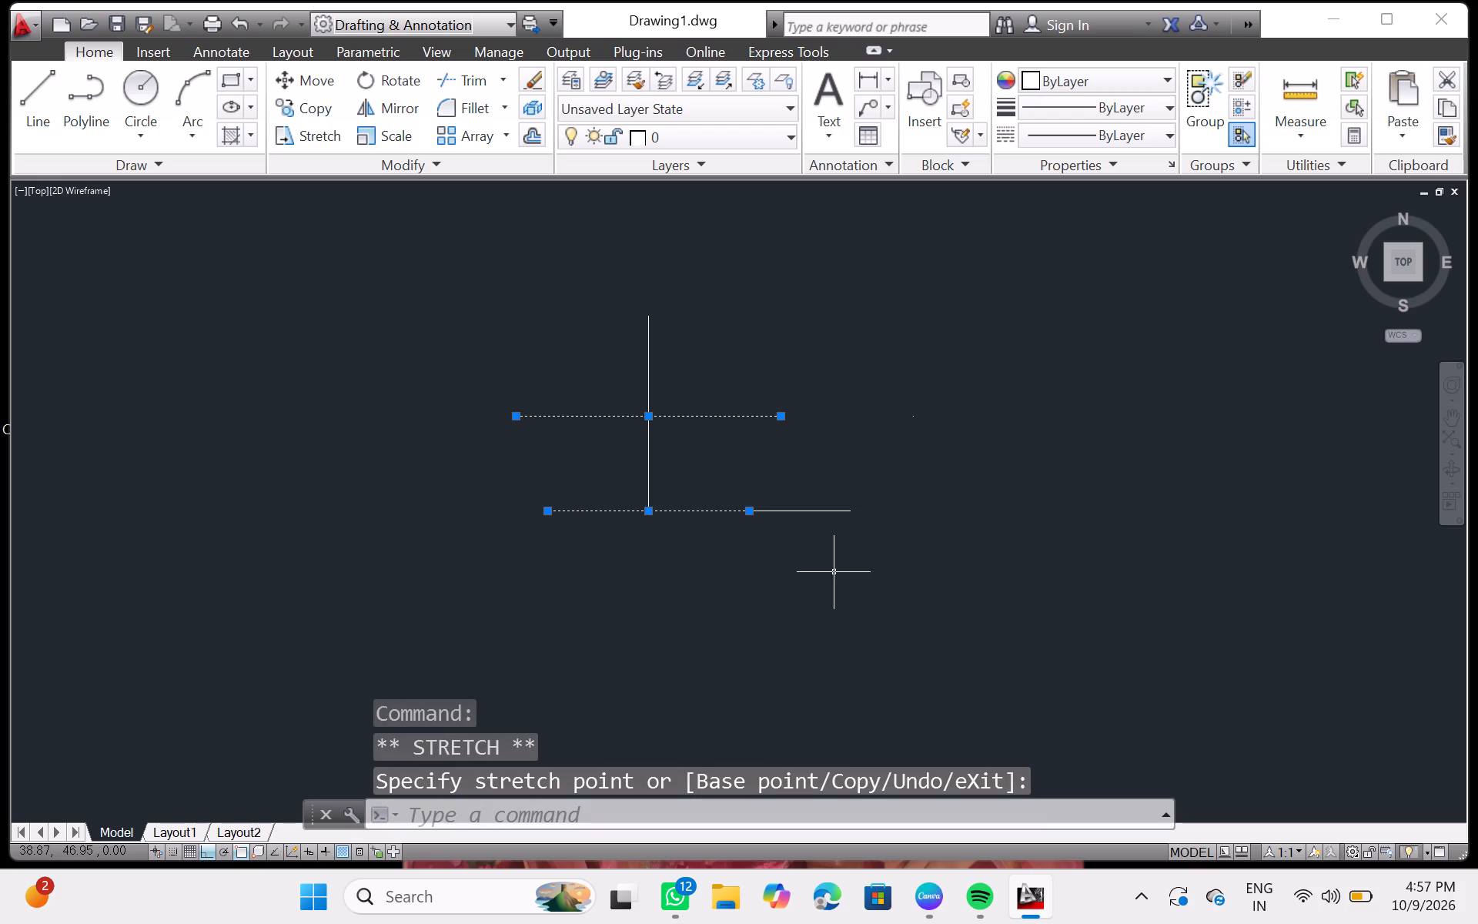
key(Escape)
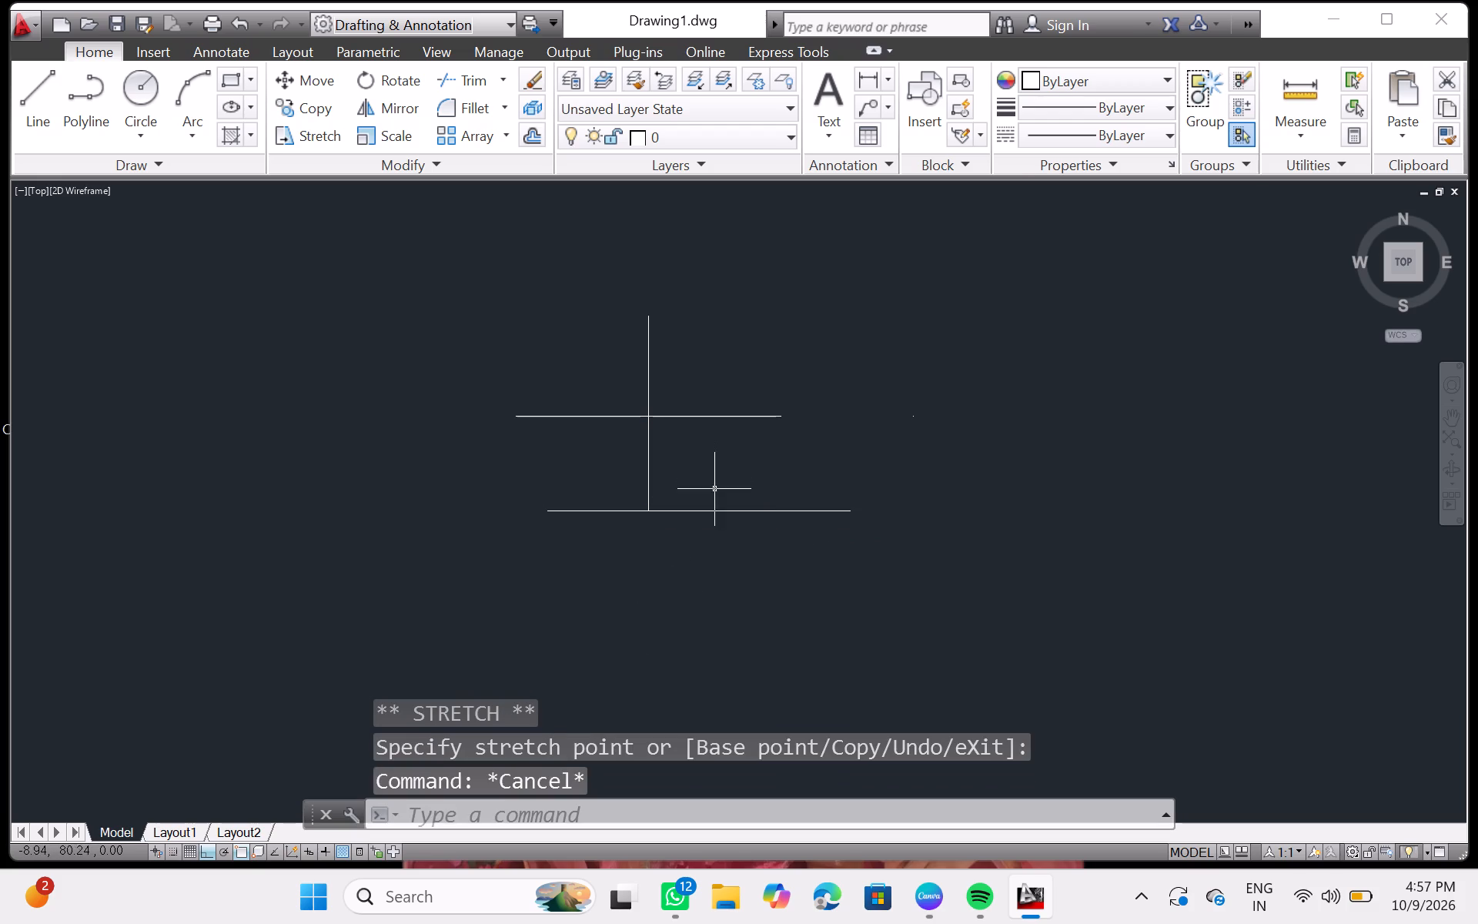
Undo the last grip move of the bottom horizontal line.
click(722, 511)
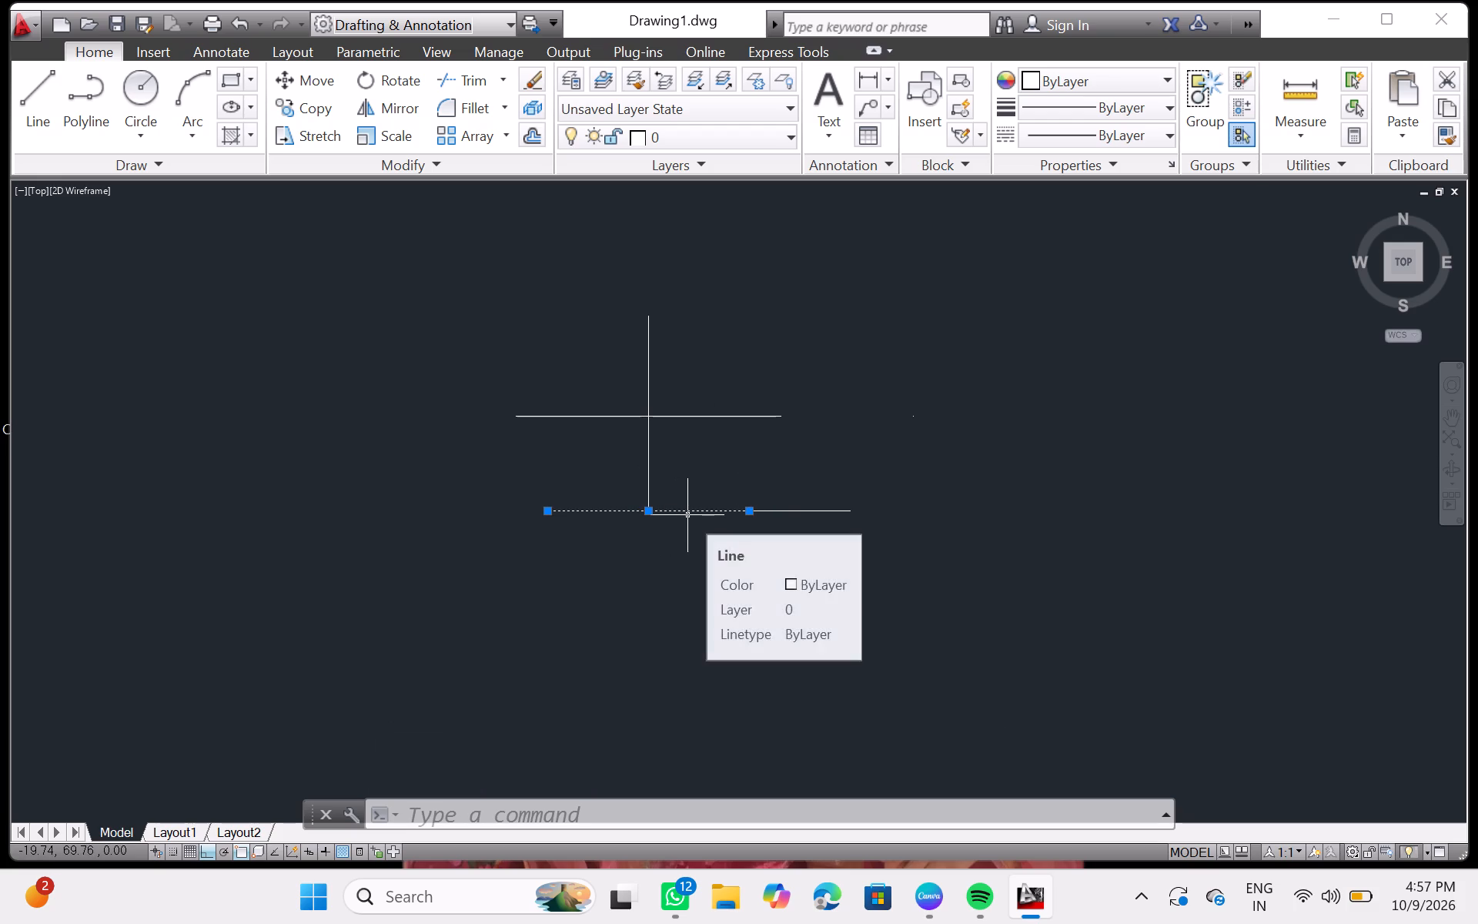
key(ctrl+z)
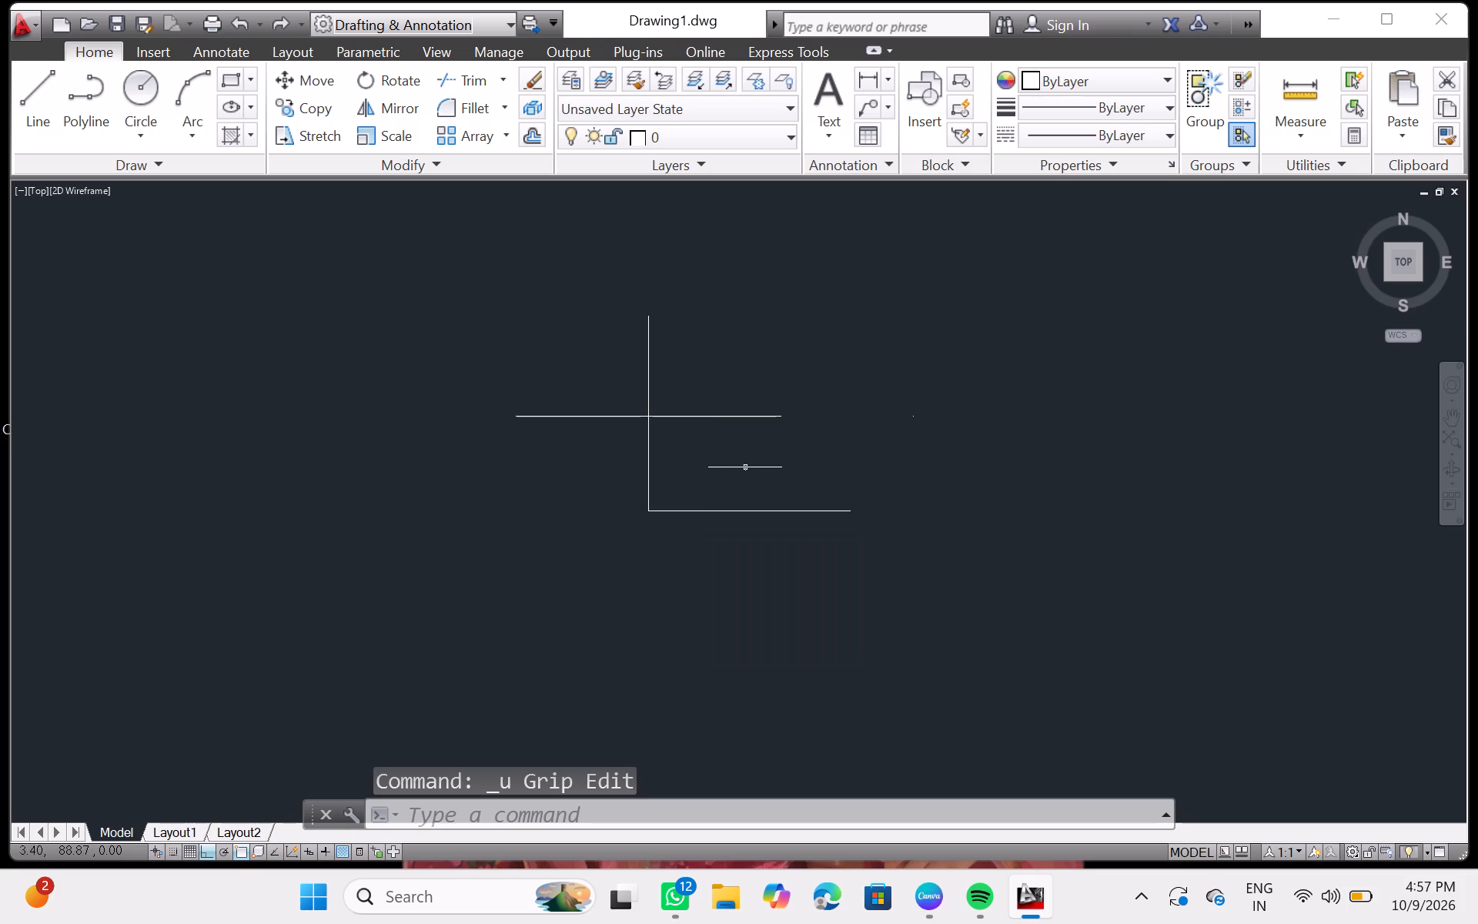
Move the bottom horizontal line by its midpoint onto the vertical line's lower end, centring it, and clear the selection.
click(747, 511)
drag(748, 512, 657, 514)
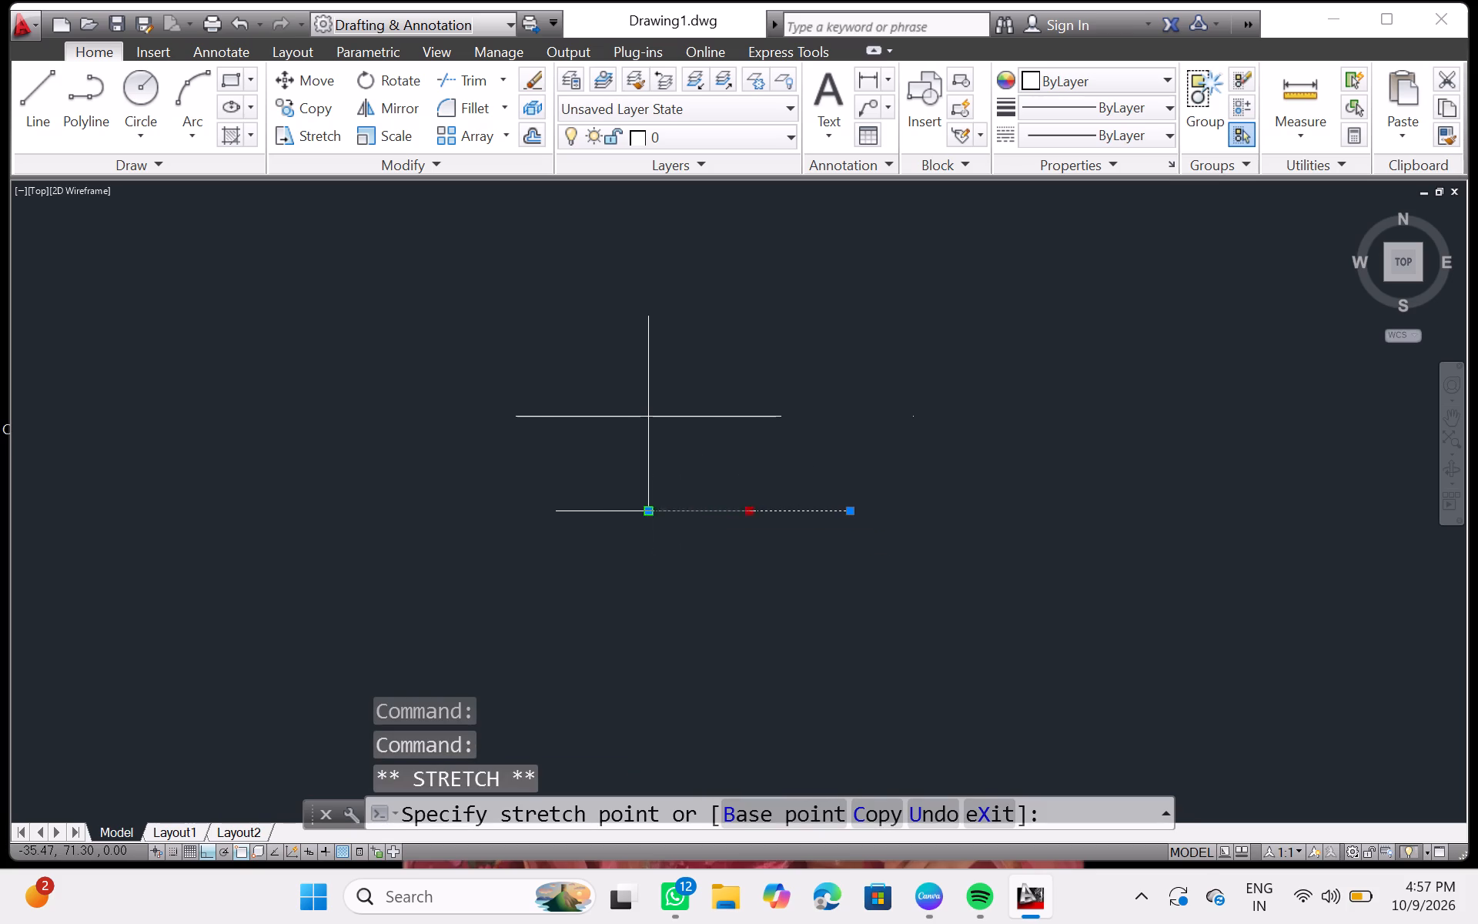
click(650, 513)
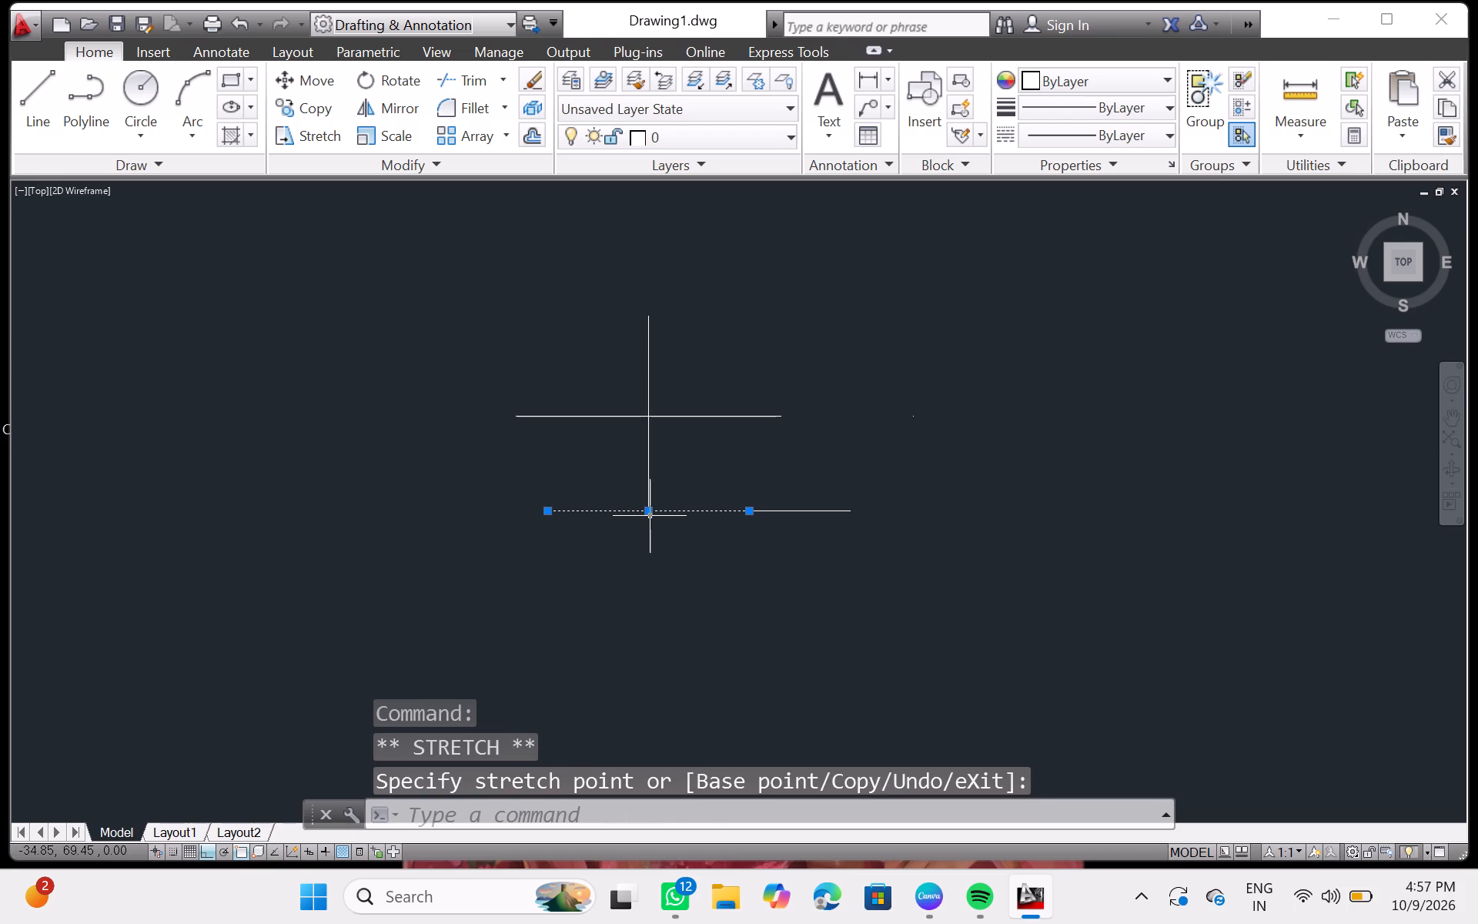
click(650, 516)
click(1033, 660)
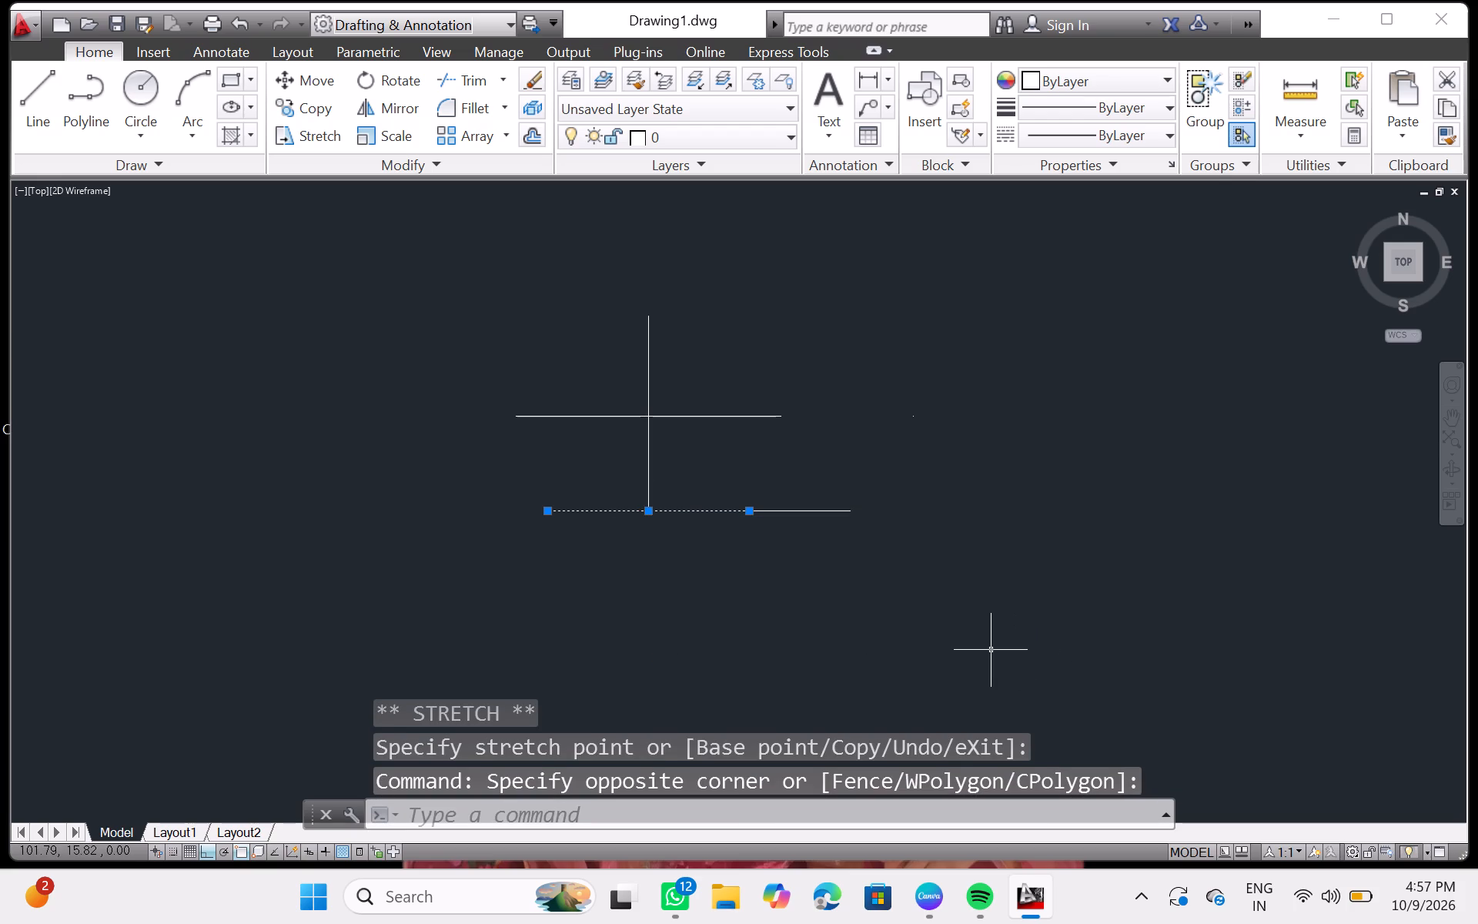
key(Escape)
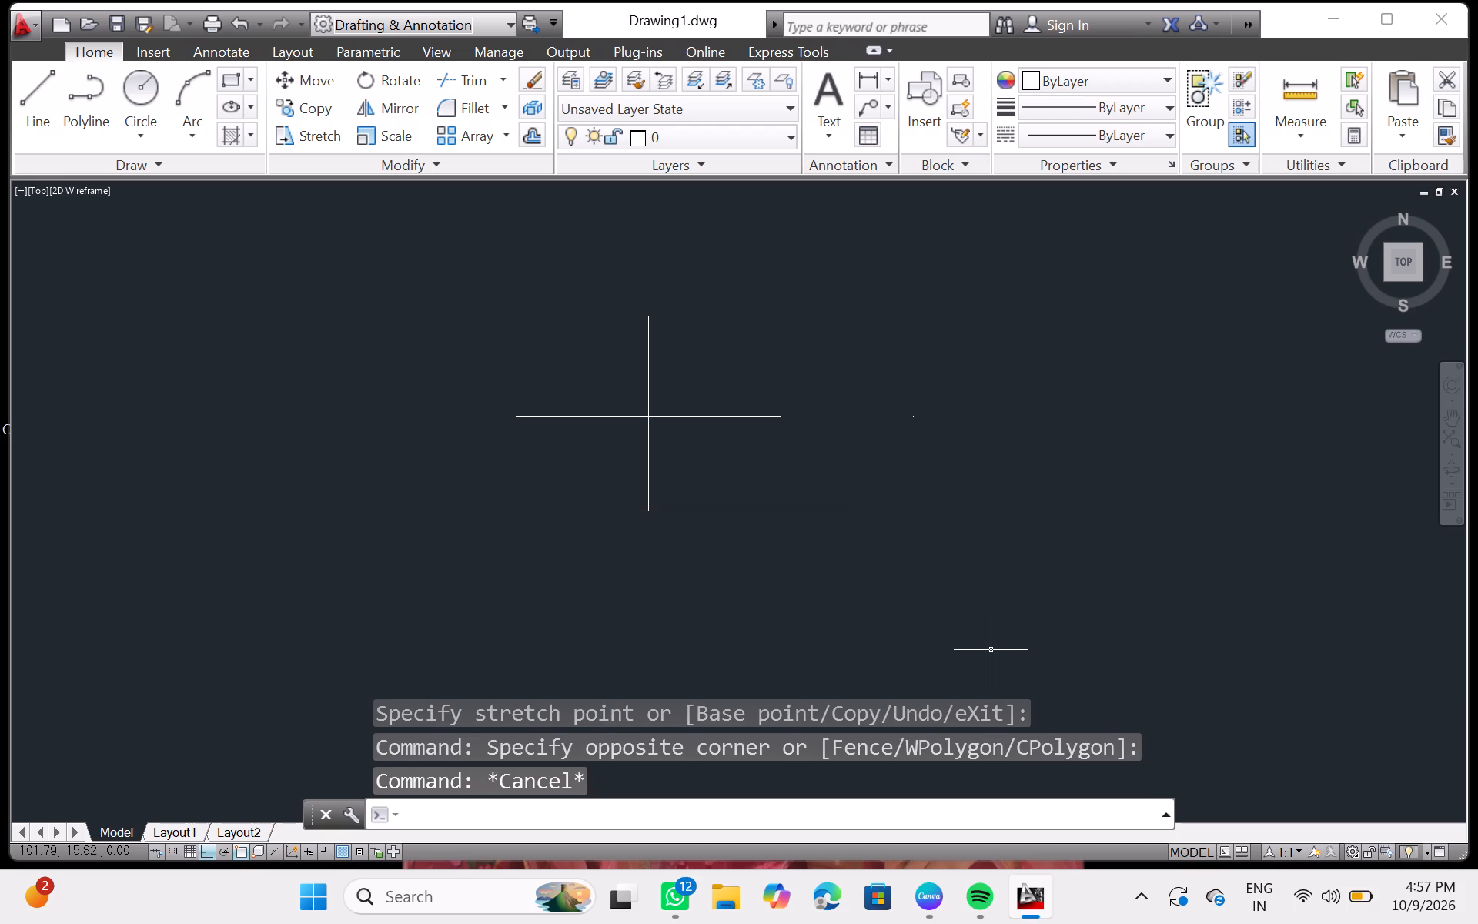
key(Escape)
key(Escape)
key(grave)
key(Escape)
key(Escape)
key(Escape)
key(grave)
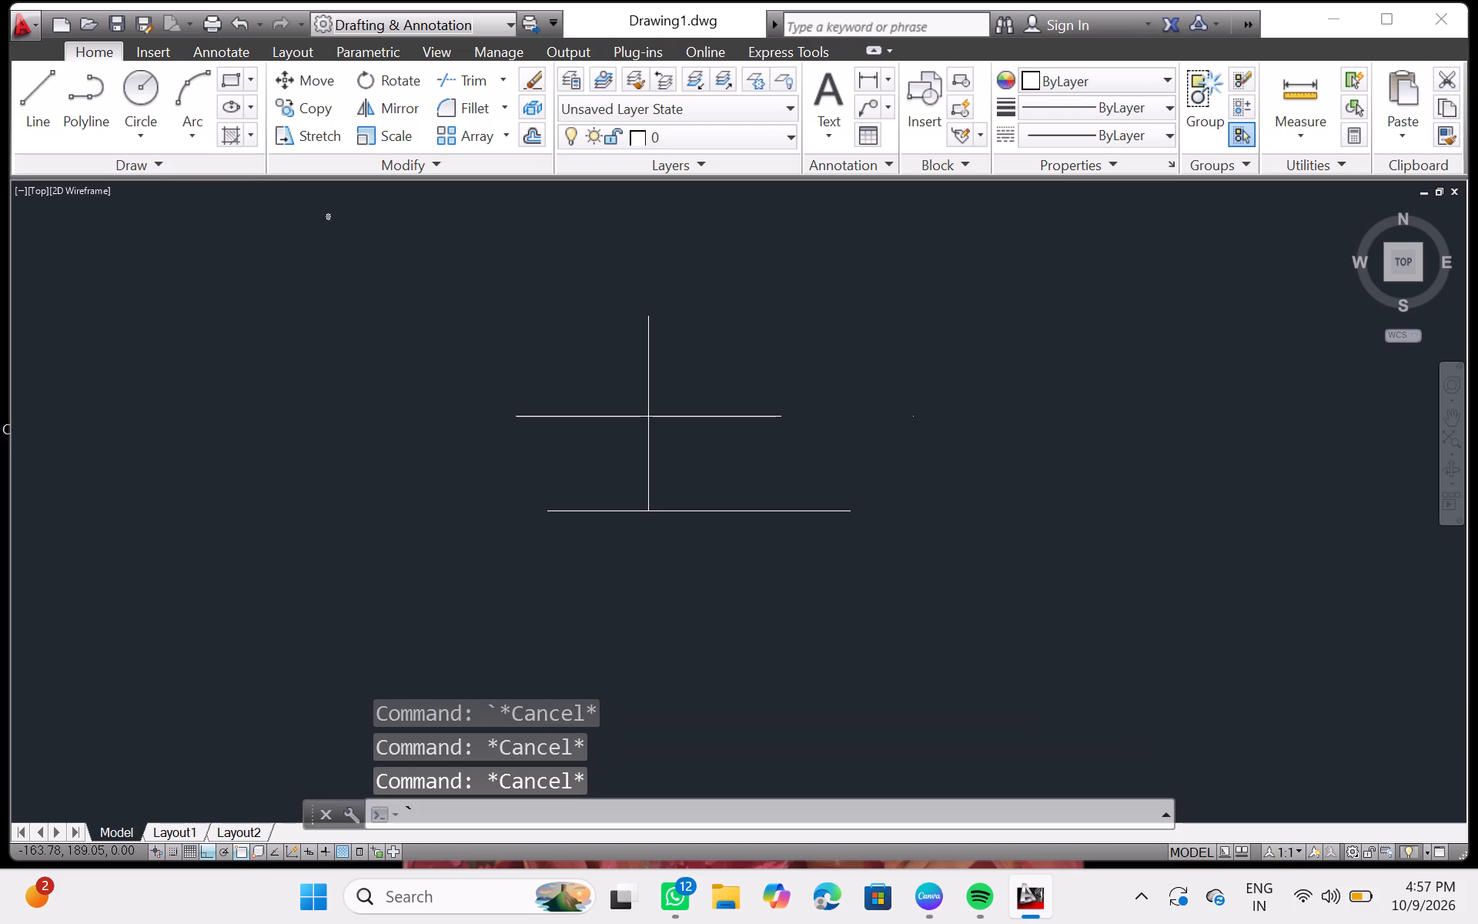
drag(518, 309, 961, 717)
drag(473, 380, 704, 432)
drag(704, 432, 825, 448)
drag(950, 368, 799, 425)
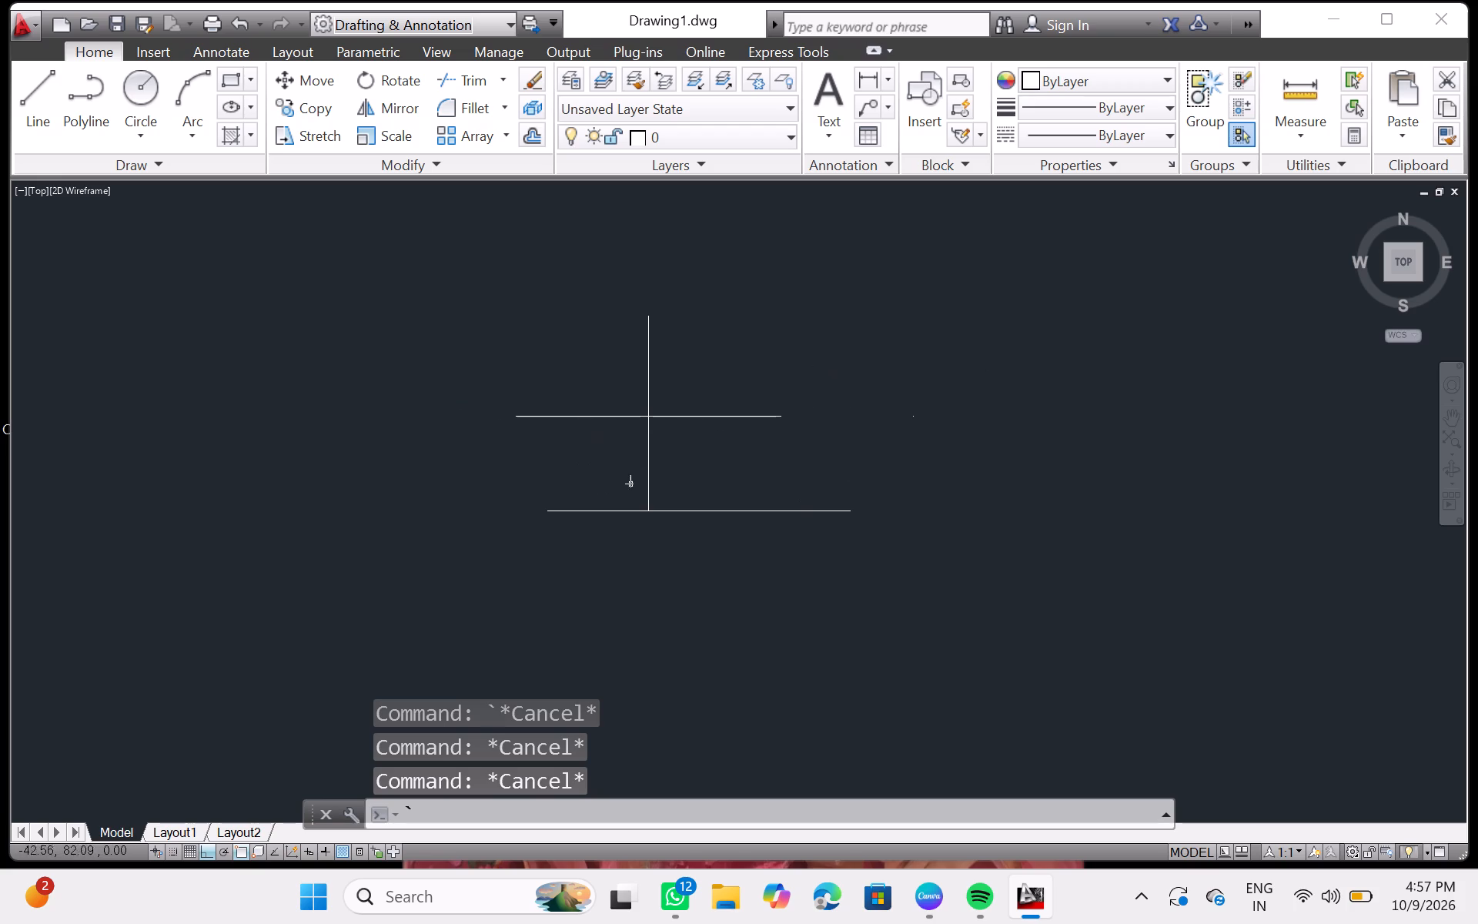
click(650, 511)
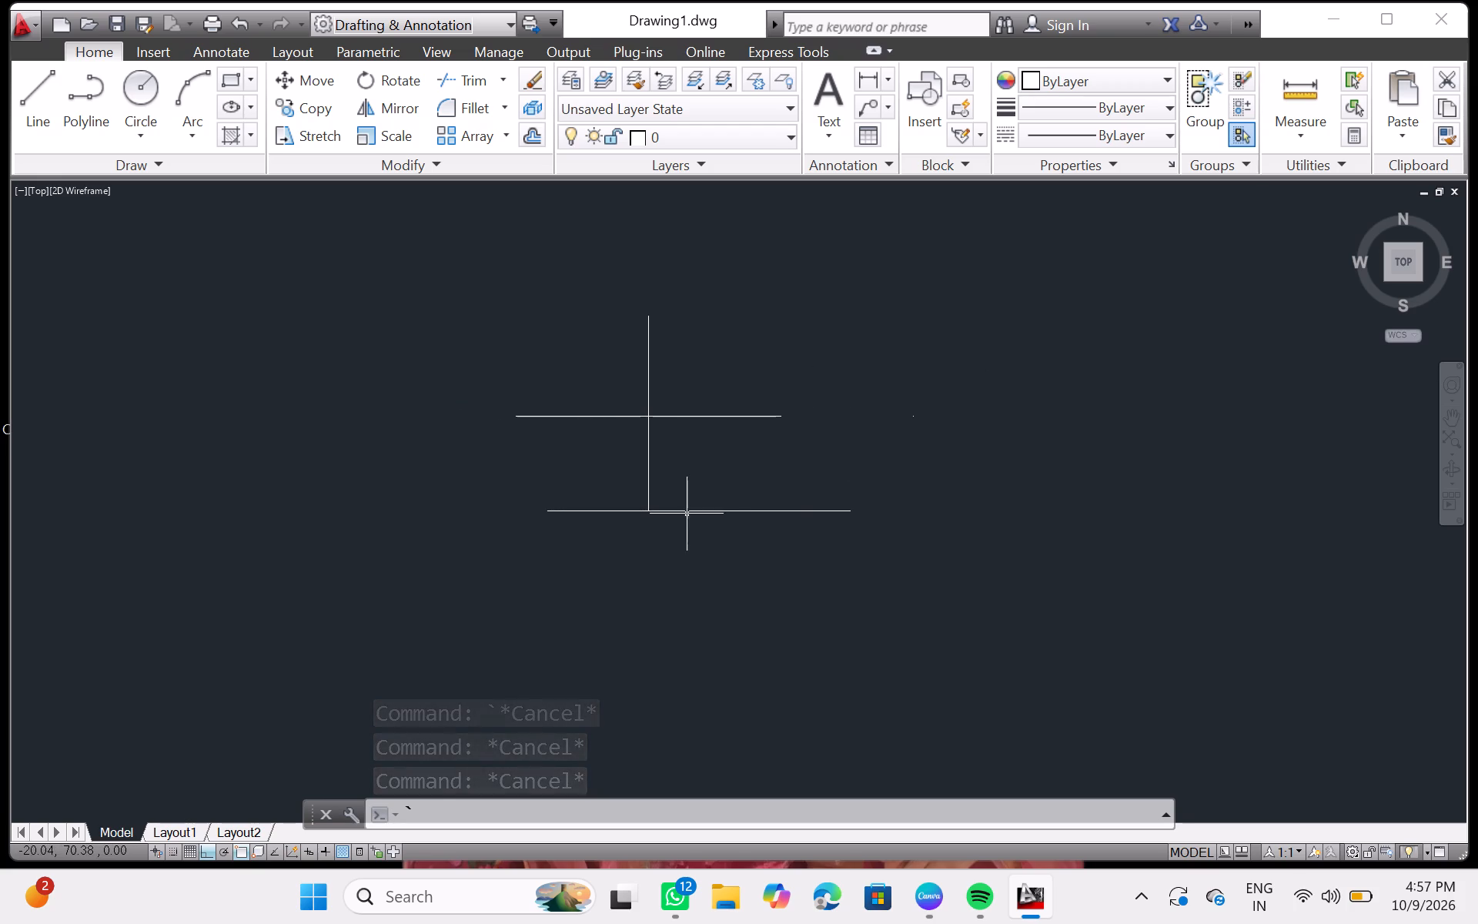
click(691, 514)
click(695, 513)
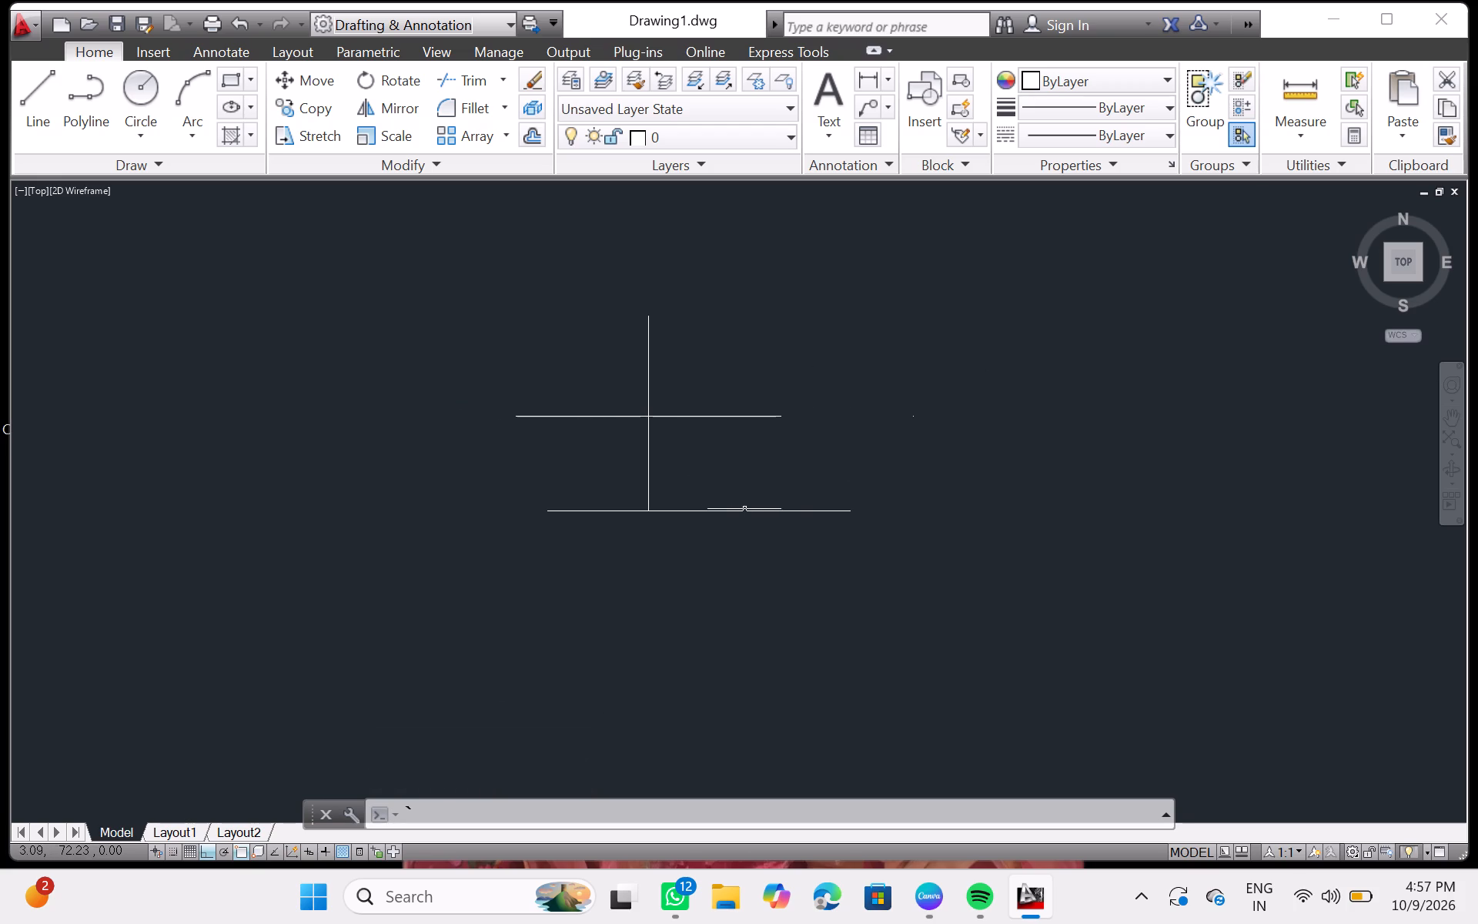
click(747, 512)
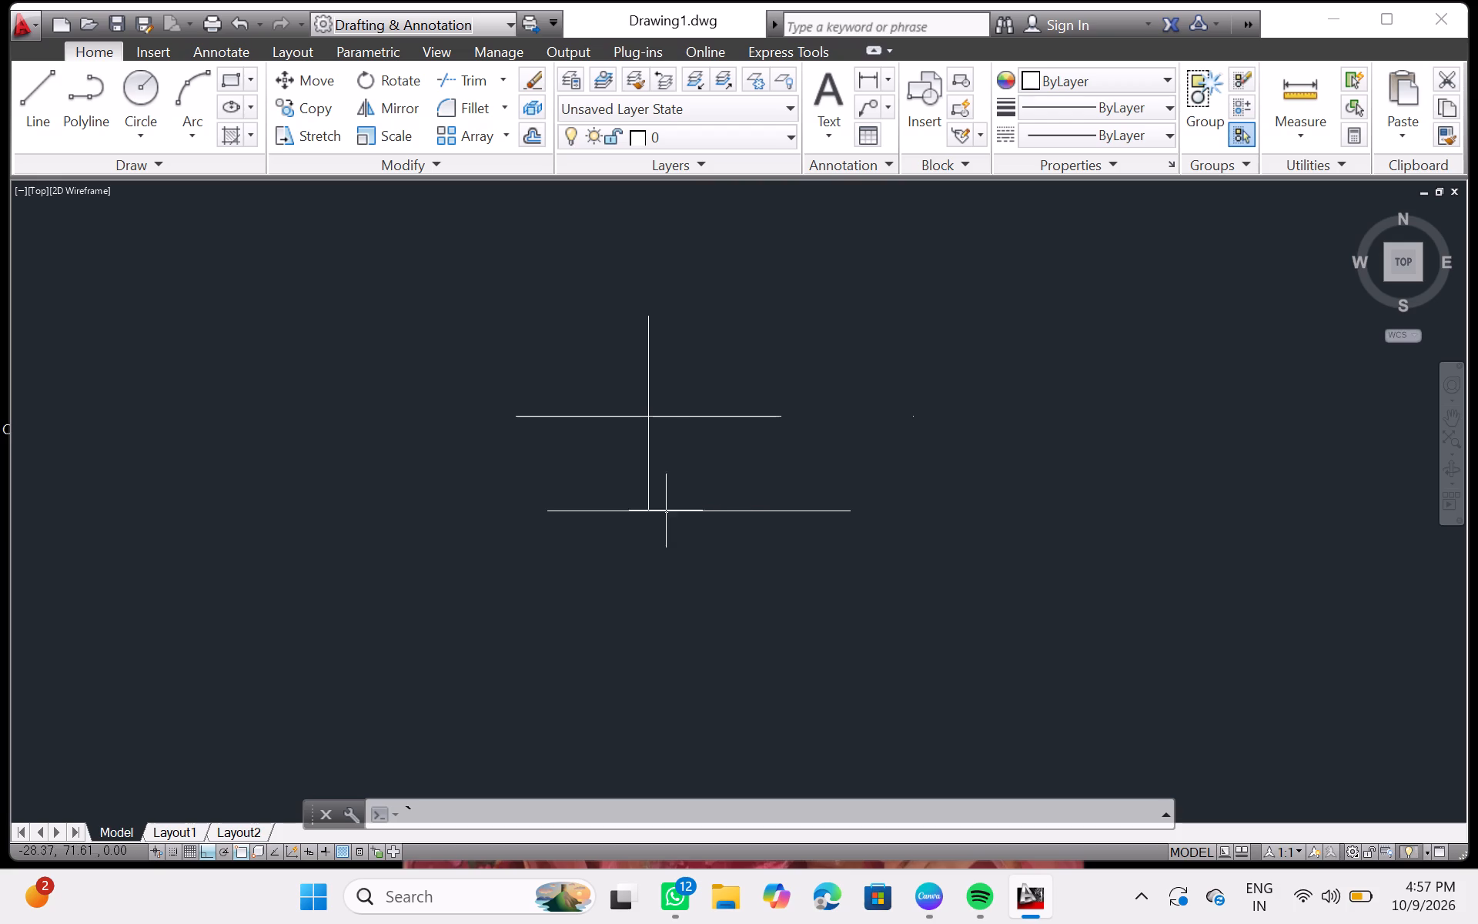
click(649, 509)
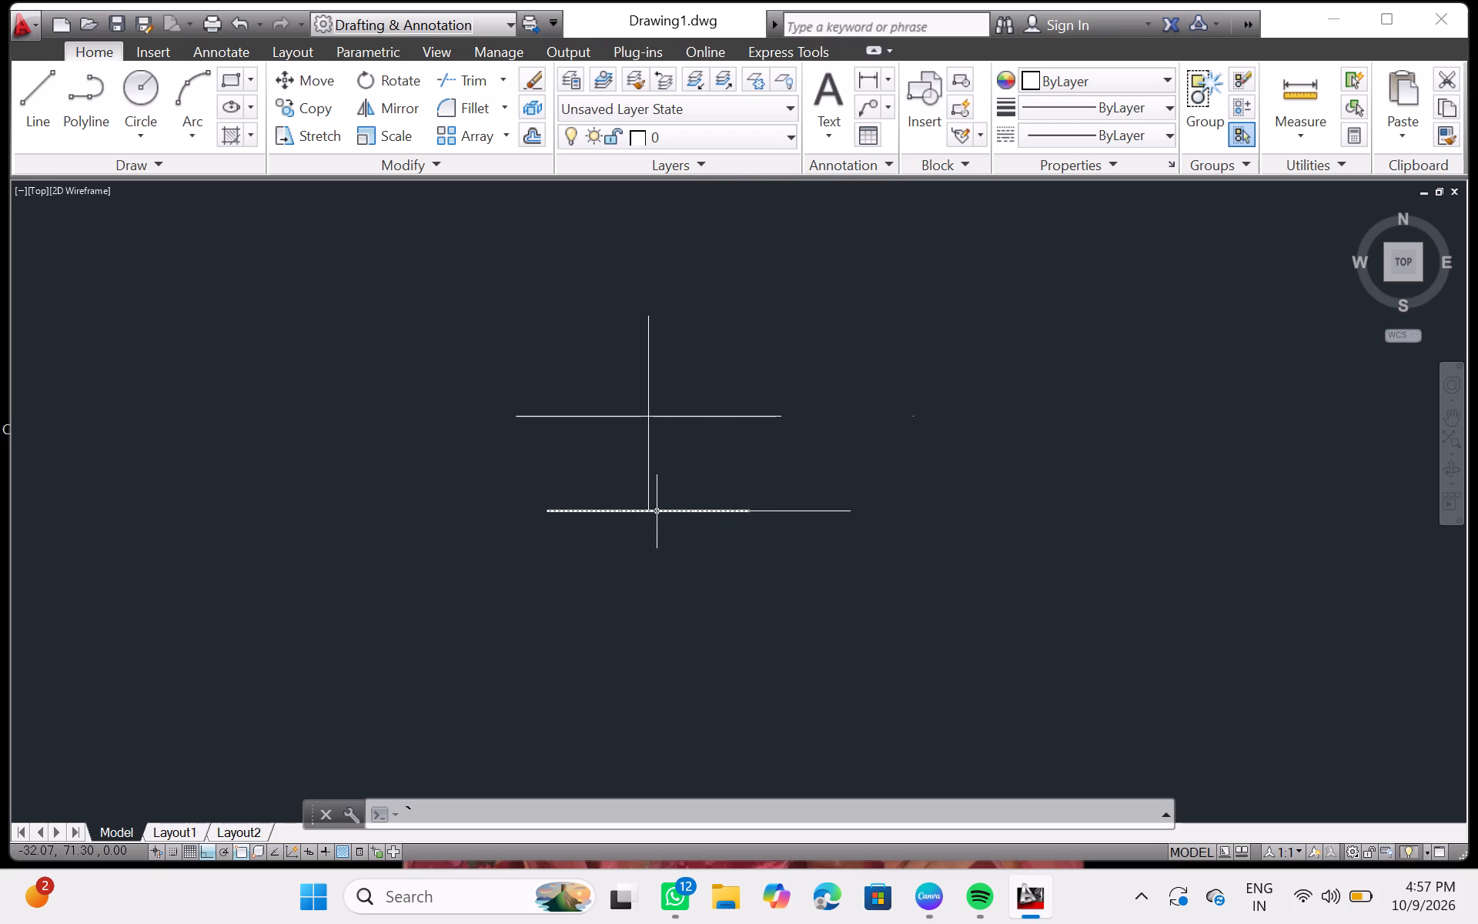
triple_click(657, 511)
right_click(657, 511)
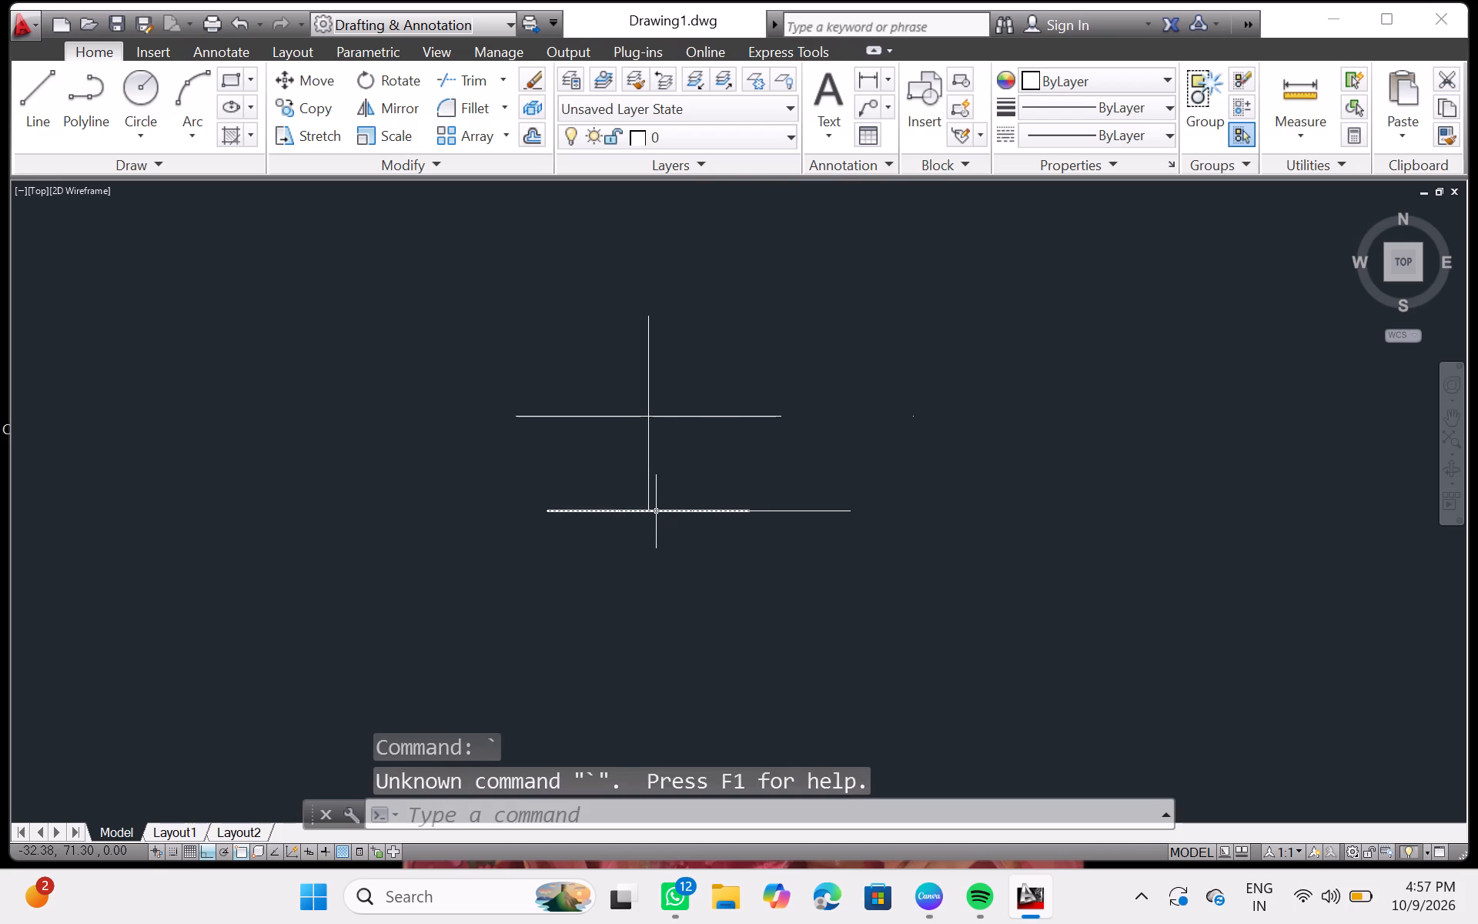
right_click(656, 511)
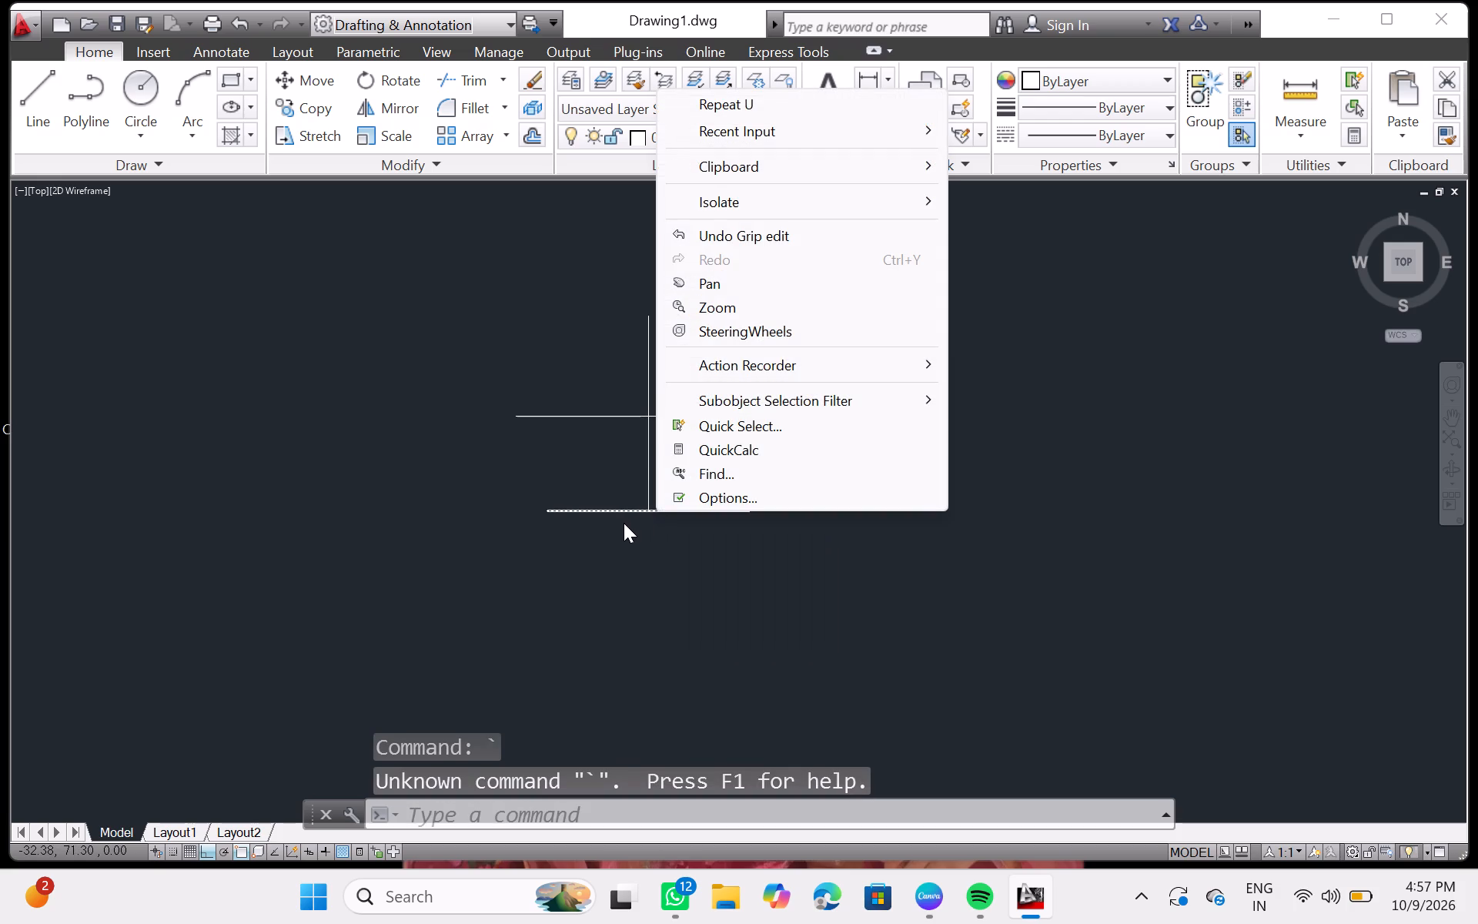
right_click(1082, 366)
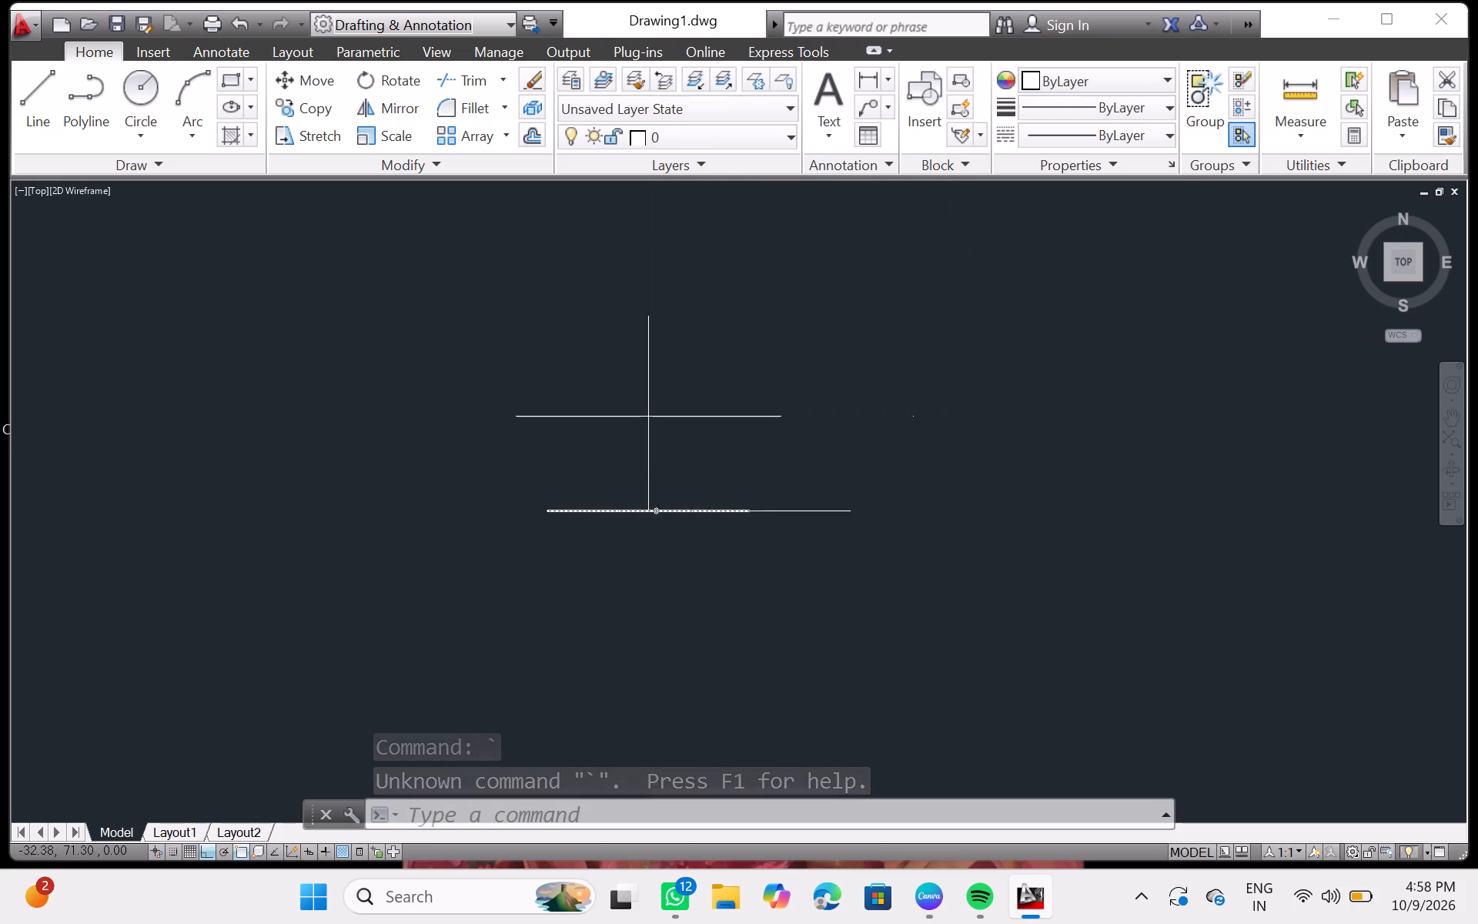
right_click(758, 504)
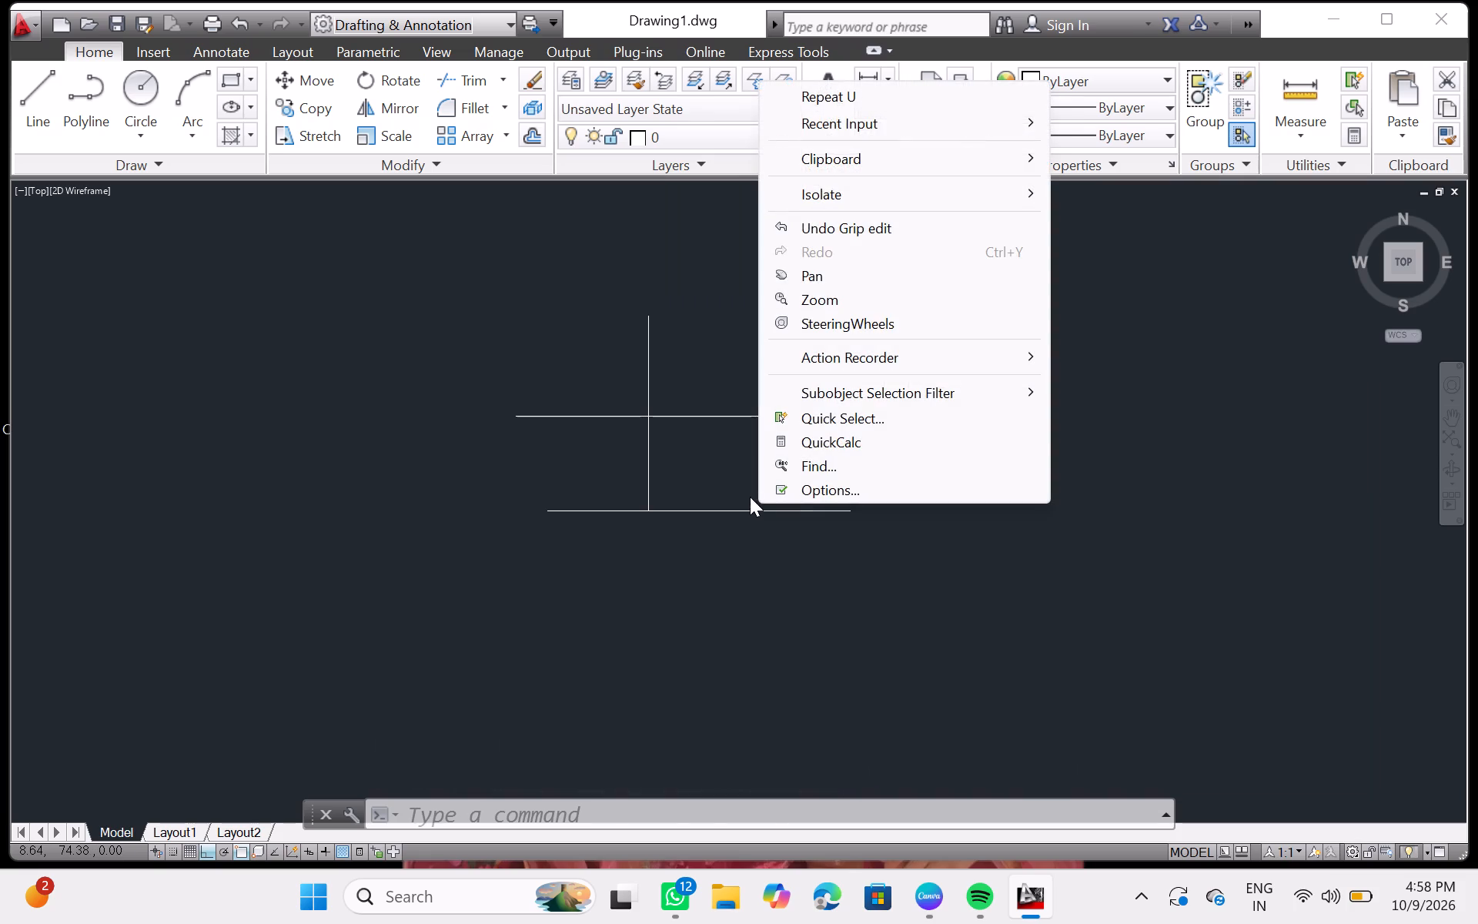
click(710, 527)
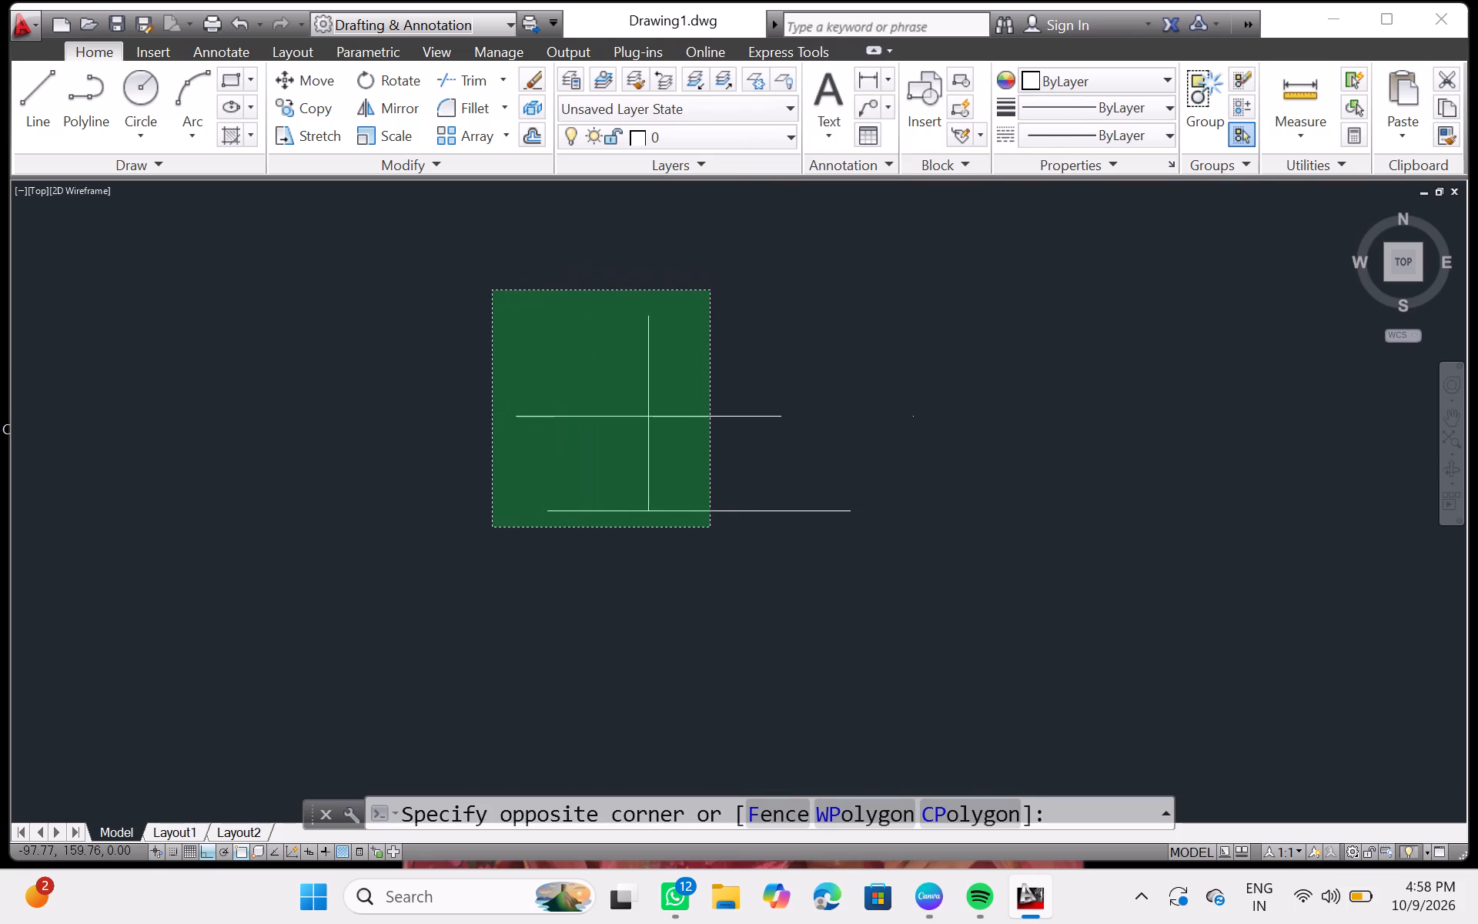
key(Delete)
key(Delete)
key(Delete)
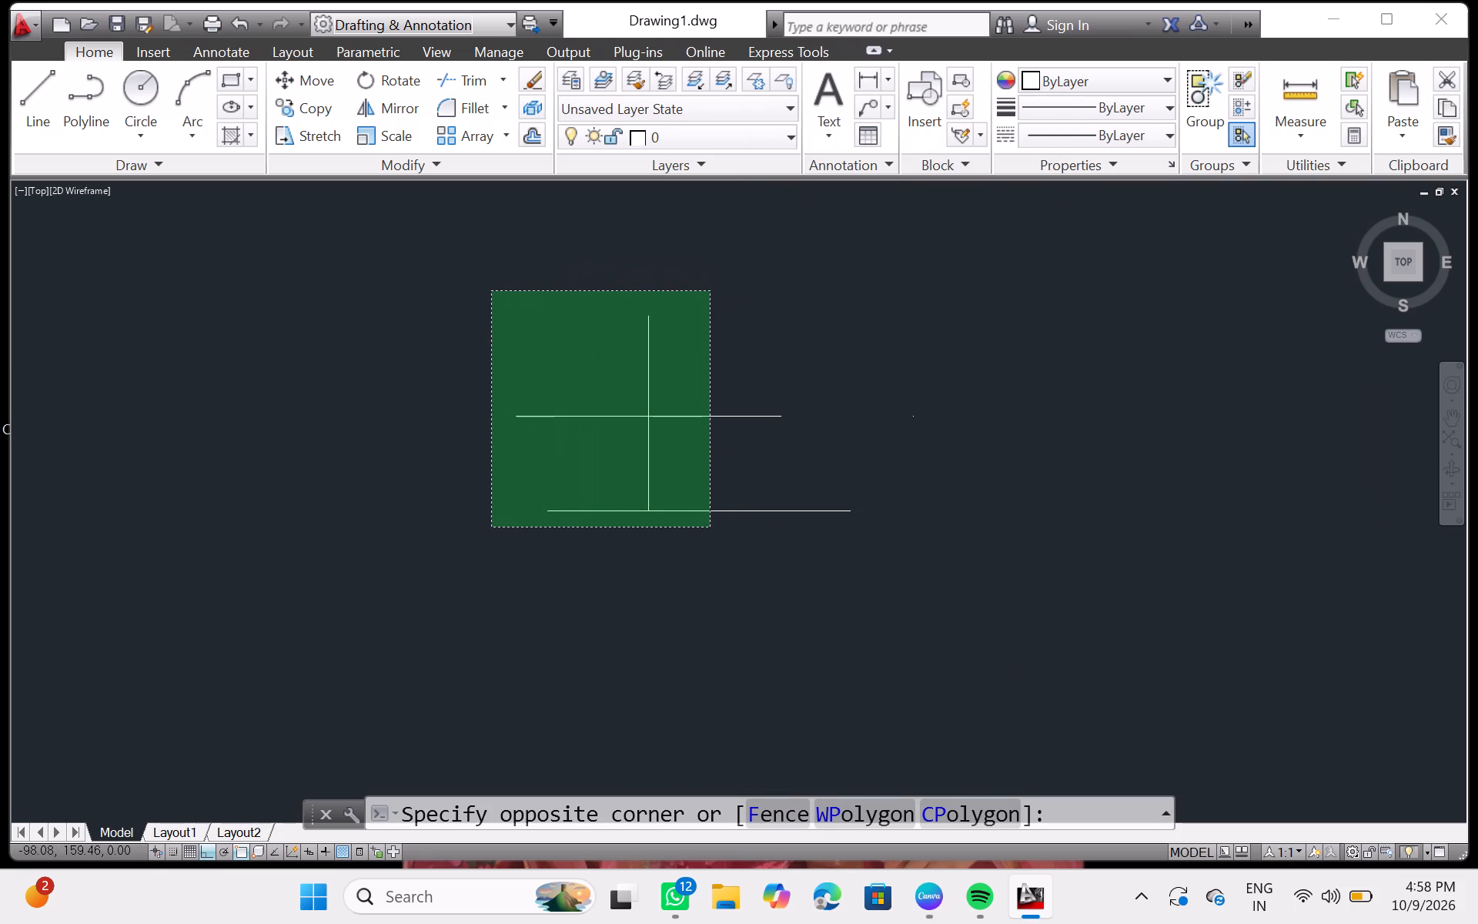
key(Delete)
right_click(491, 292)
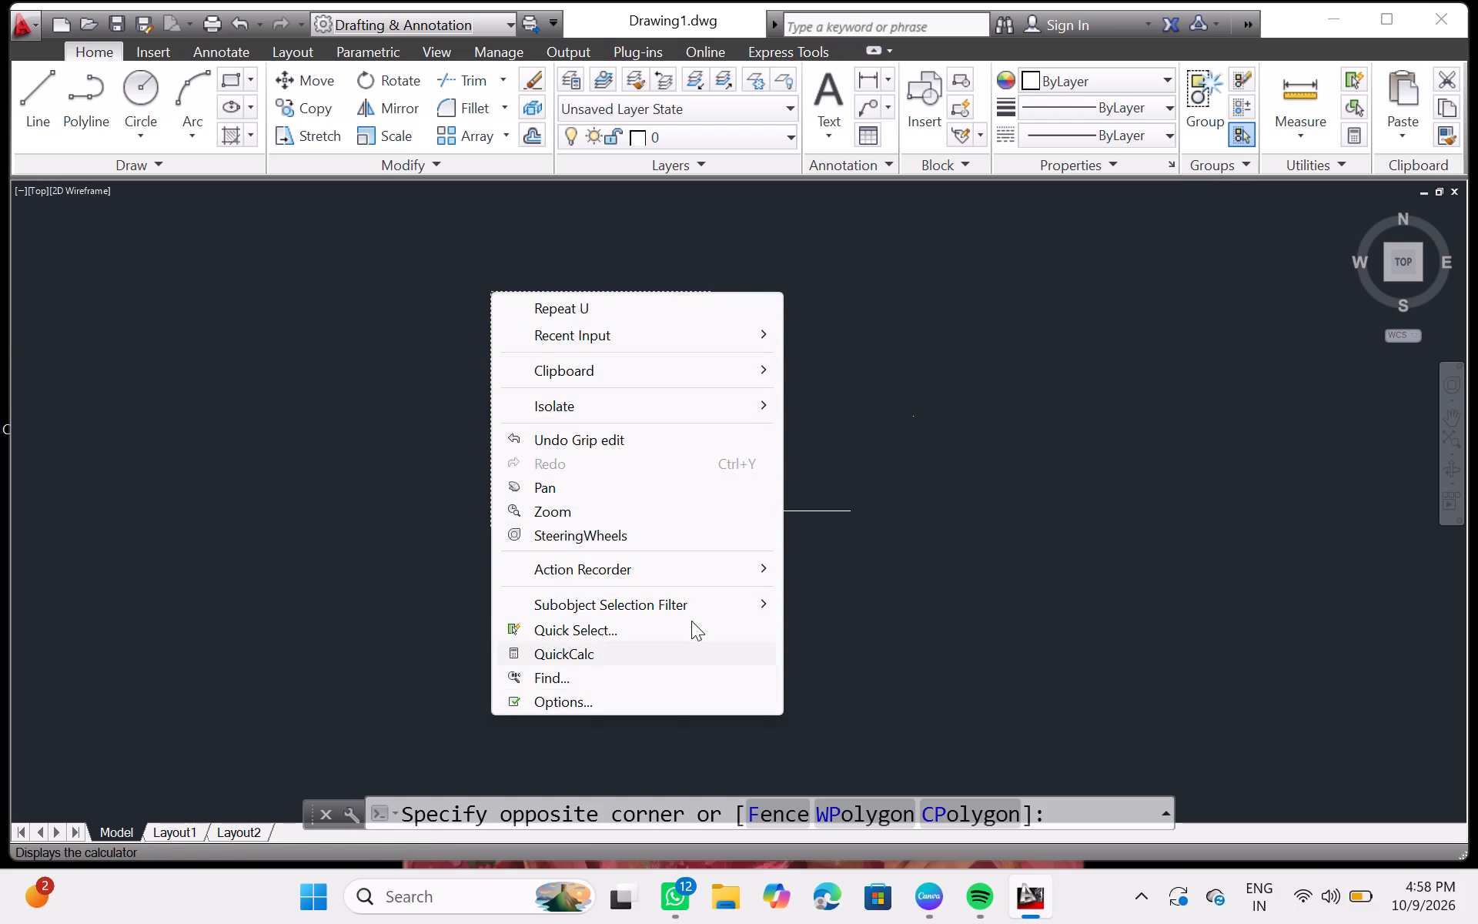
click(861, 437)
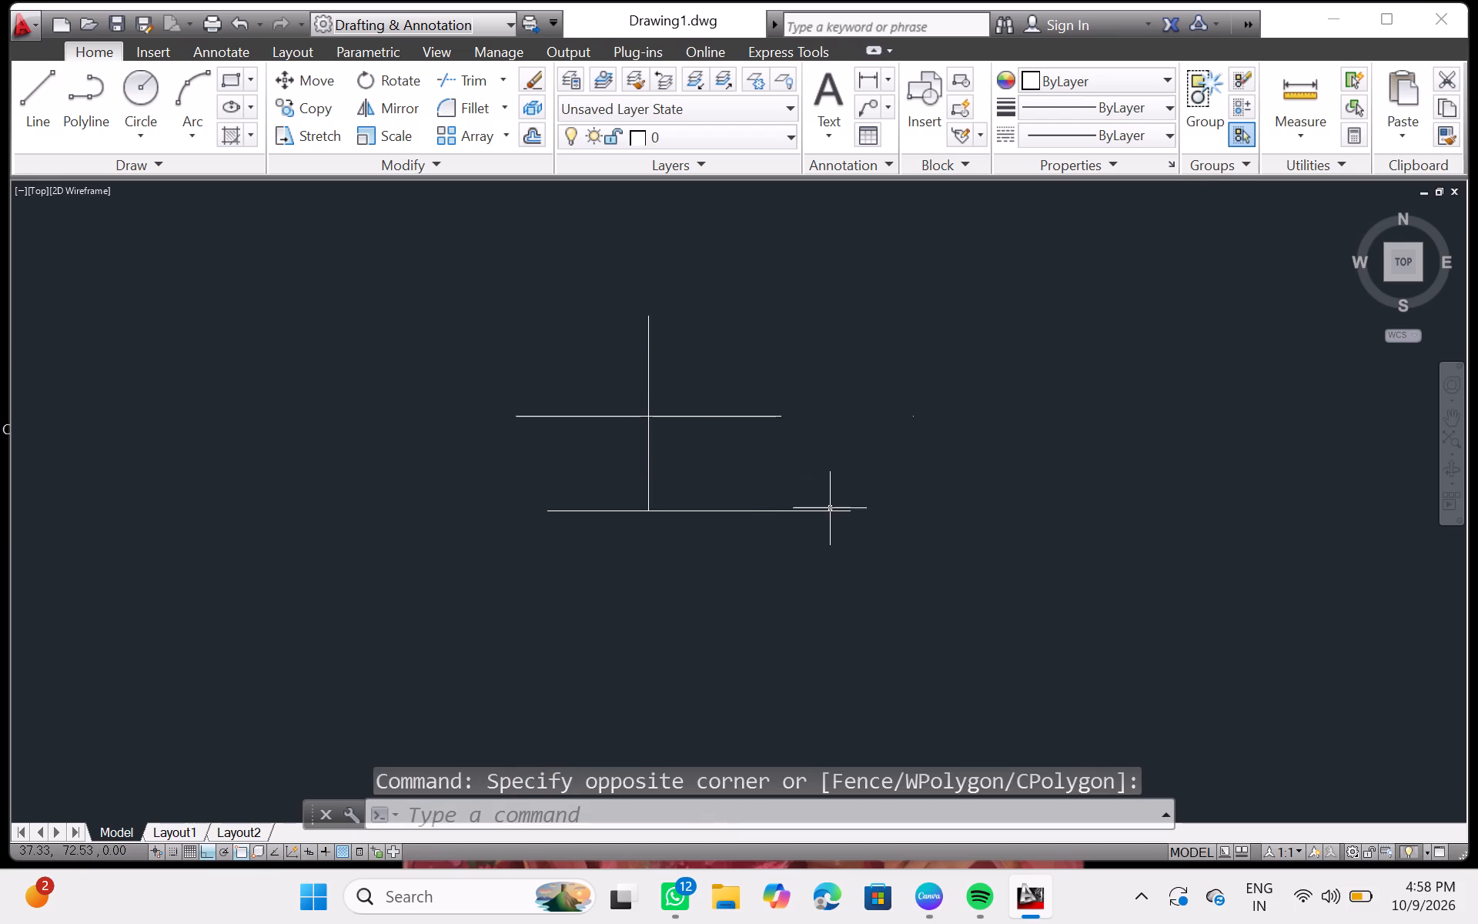
Erase the leftover duplicate bottom line that starts at the vertical's lower end and extends past the centred line.
click(832, 511)
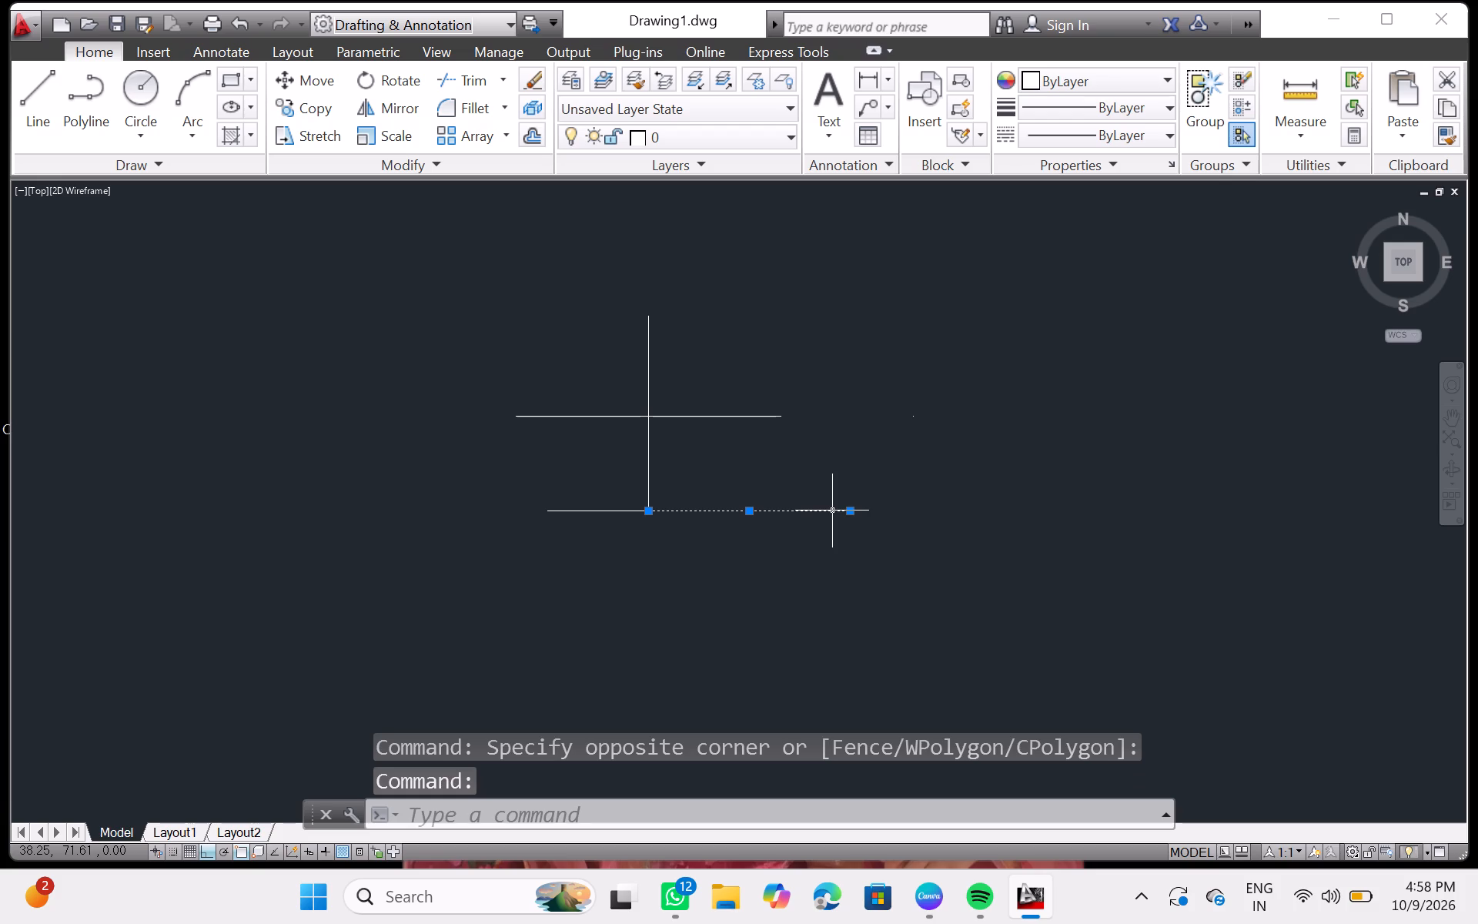
key(Delete)
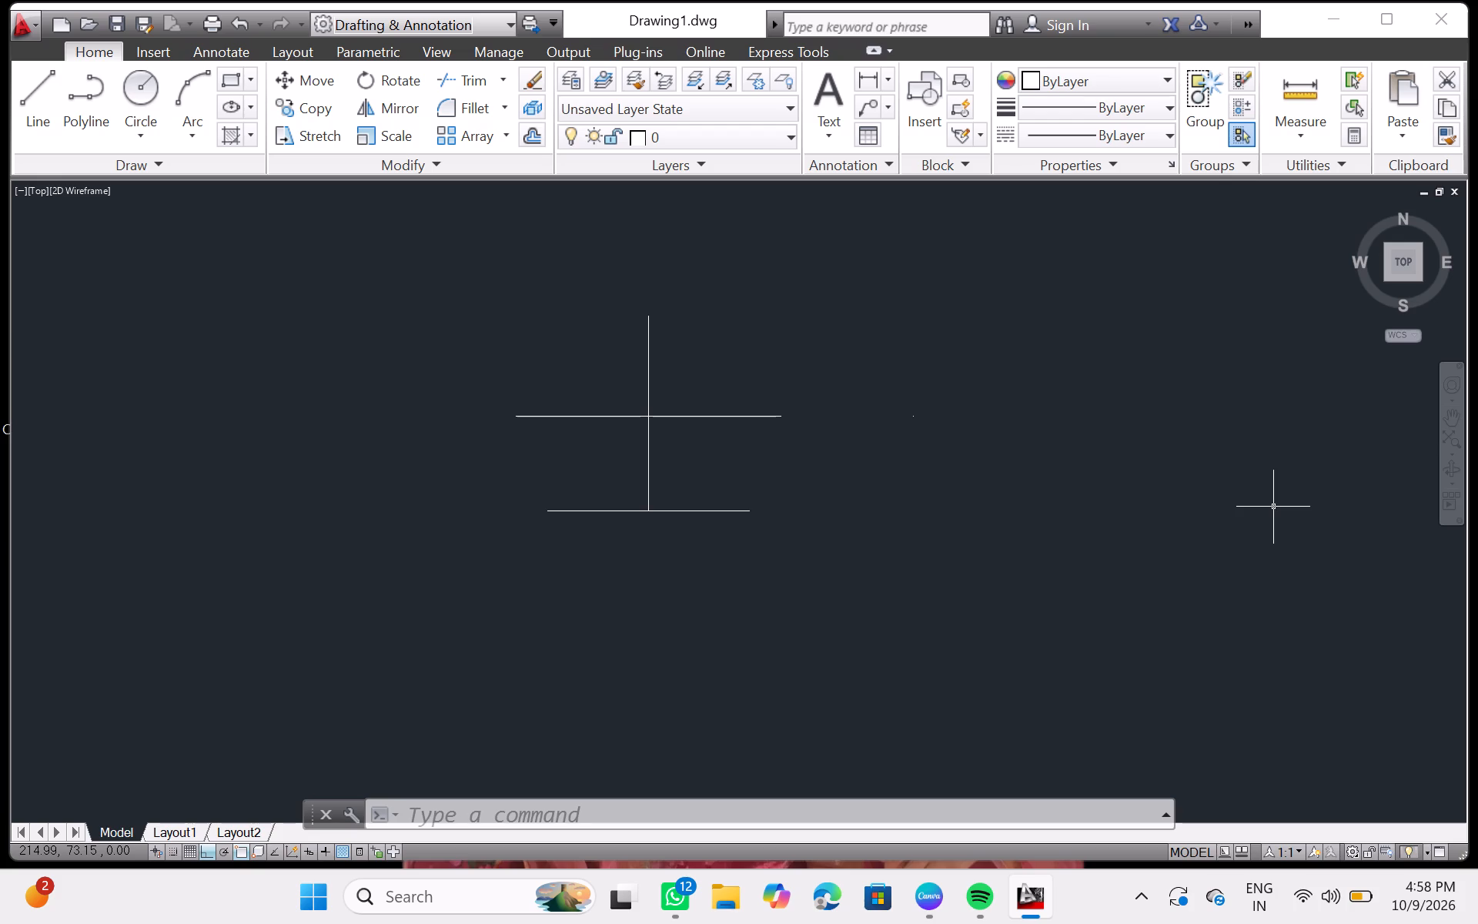
Erase the stray dot beyond the right end of the 106 mm horizontal line.
click(915, 419)
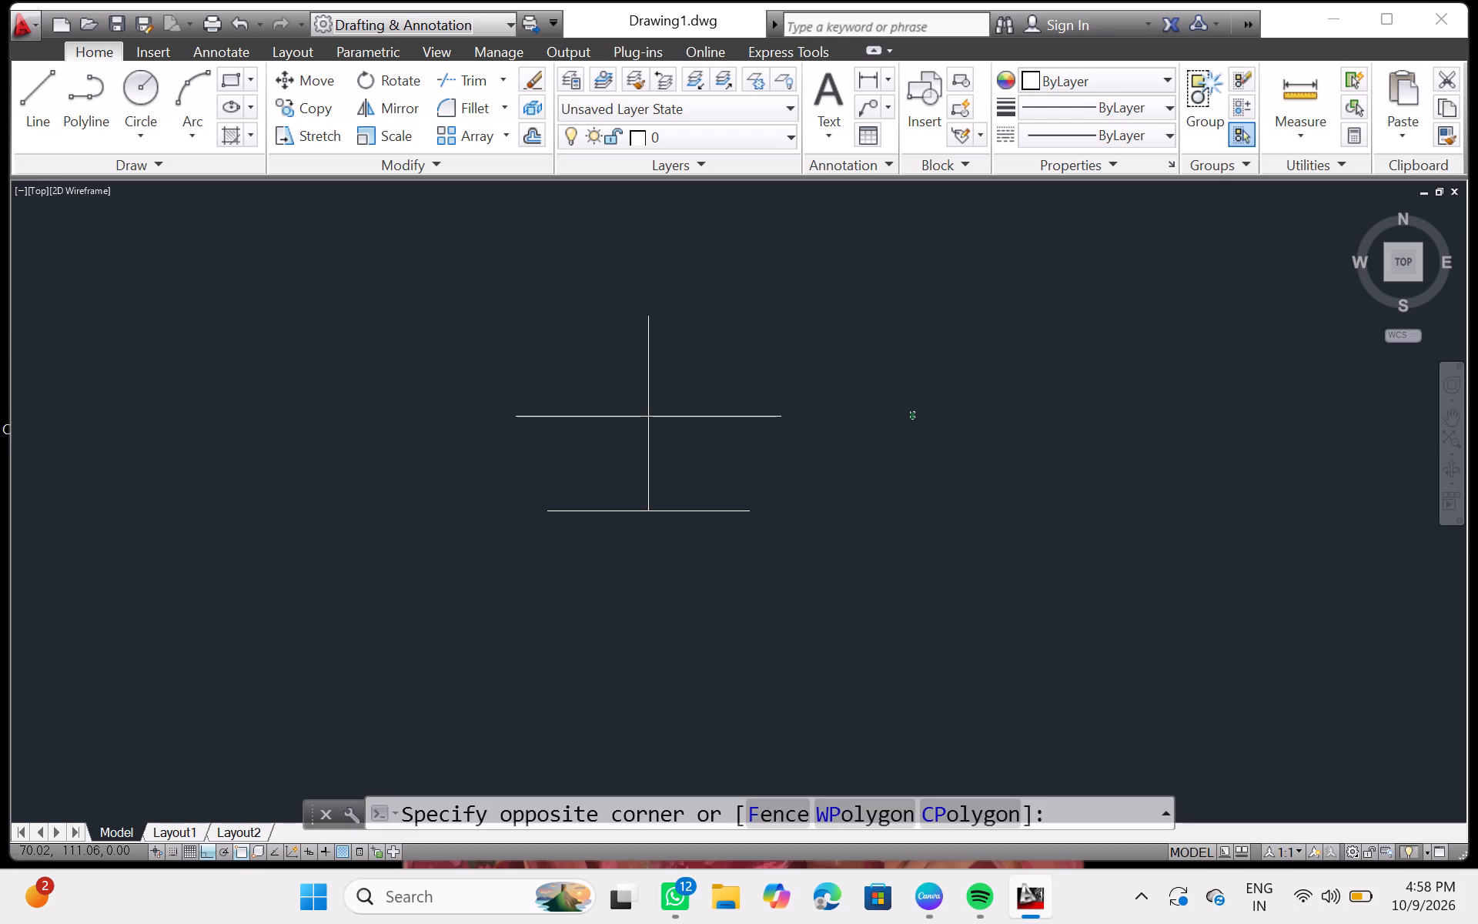
key(Delete)
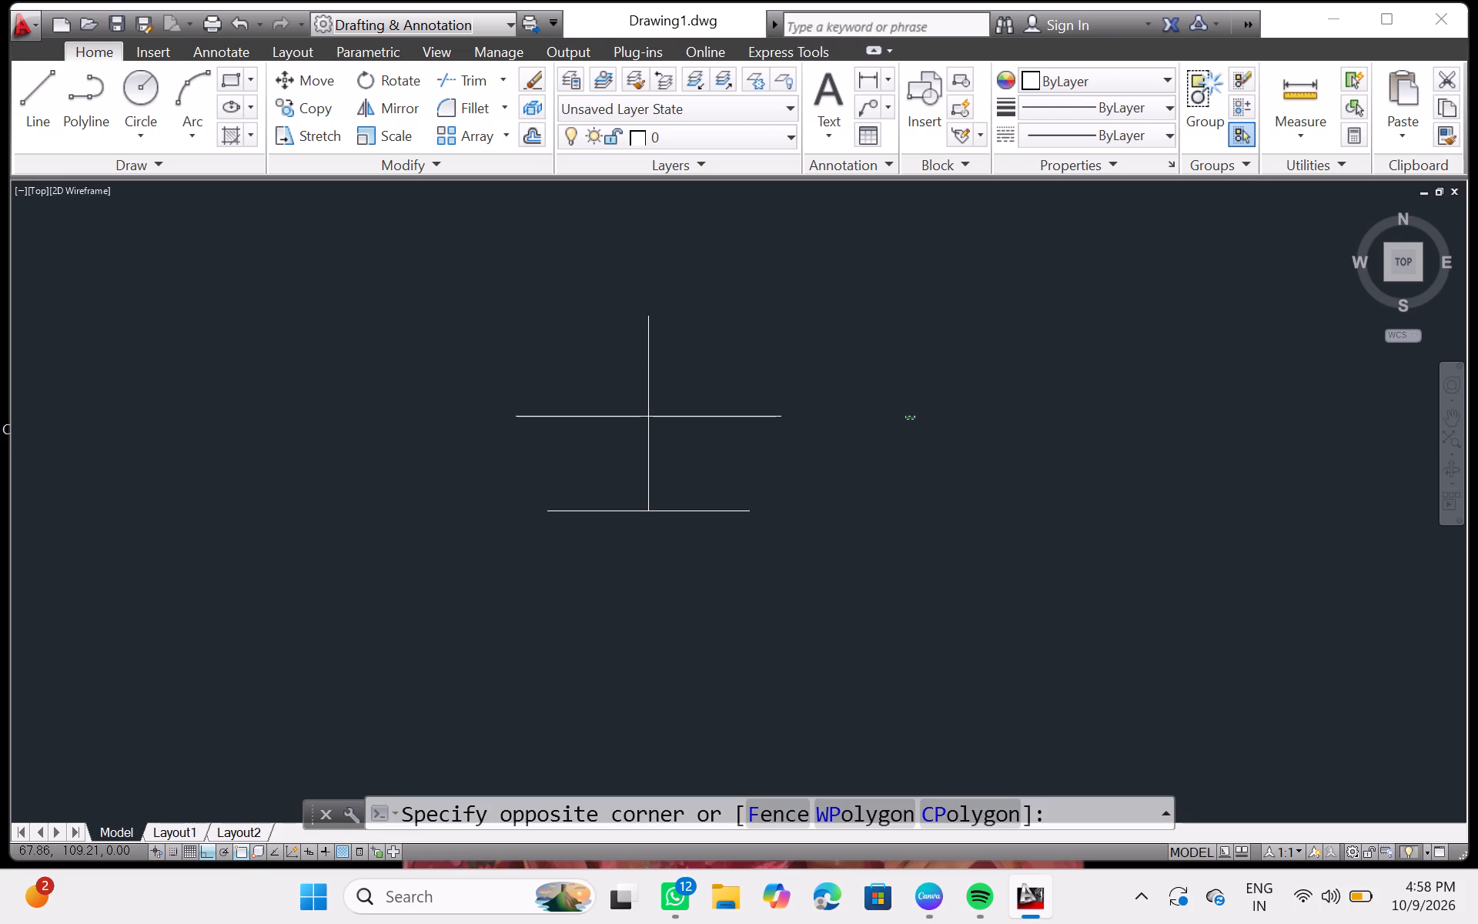
click(907, 416)
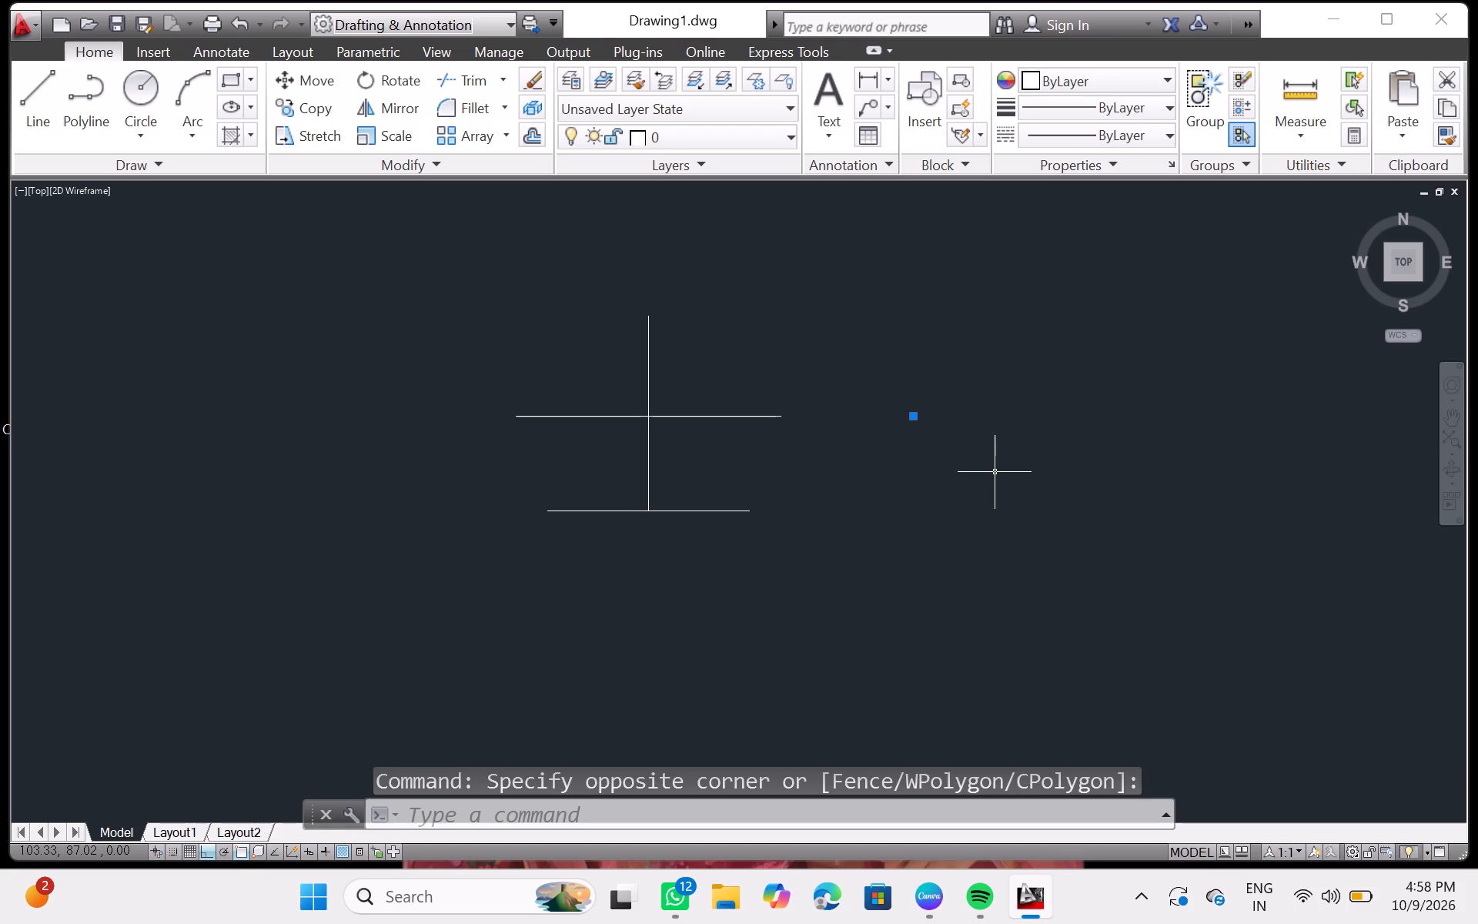
key(Delete)
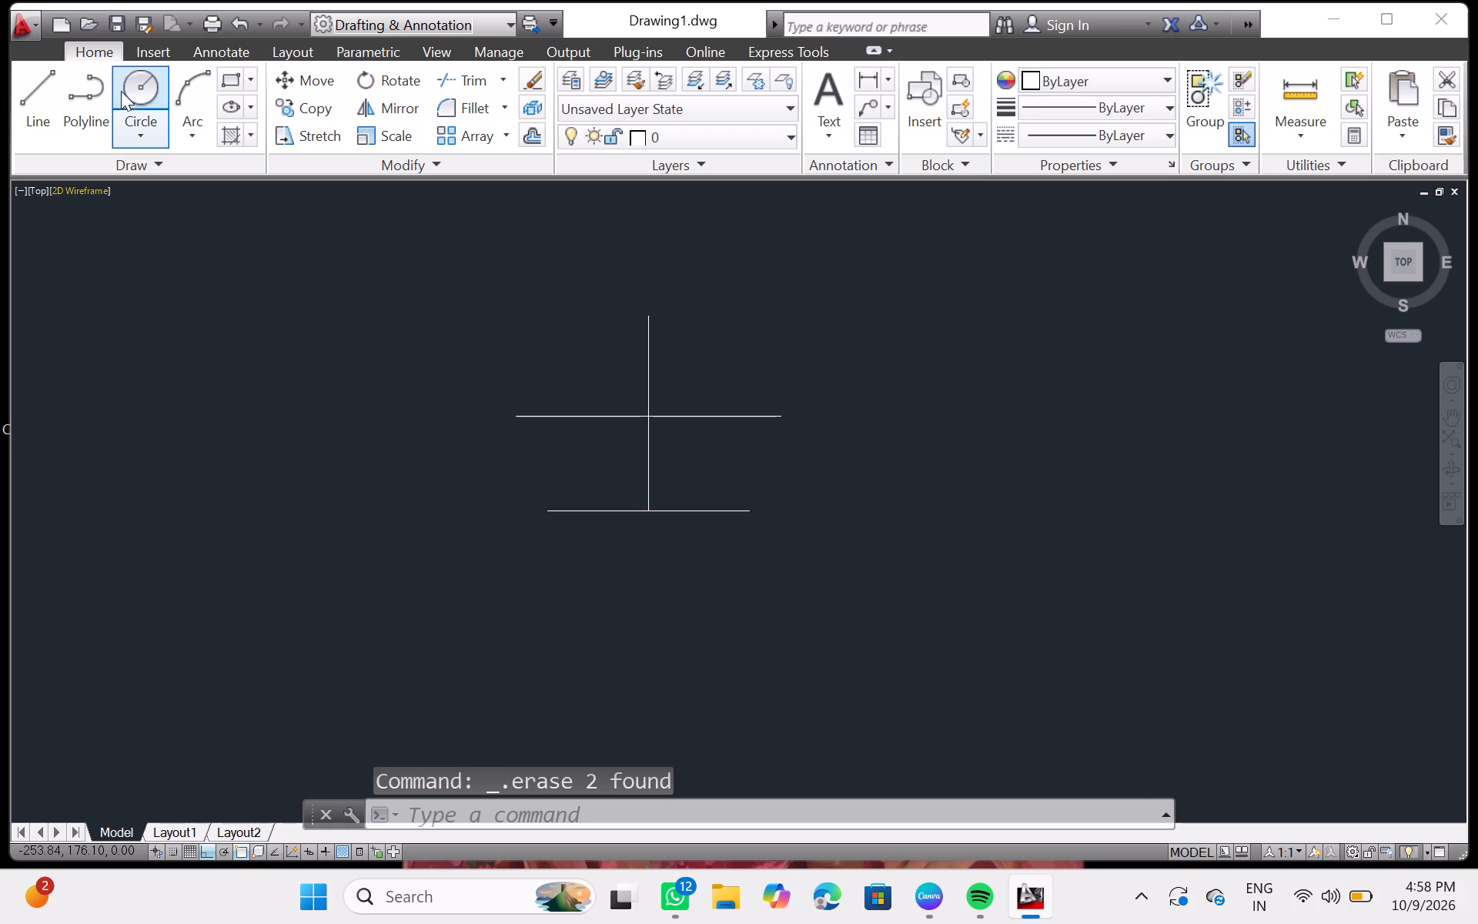
Draw a circle of radius 16 centred on the left end of the bottom horizontal line.
click(128, 83)
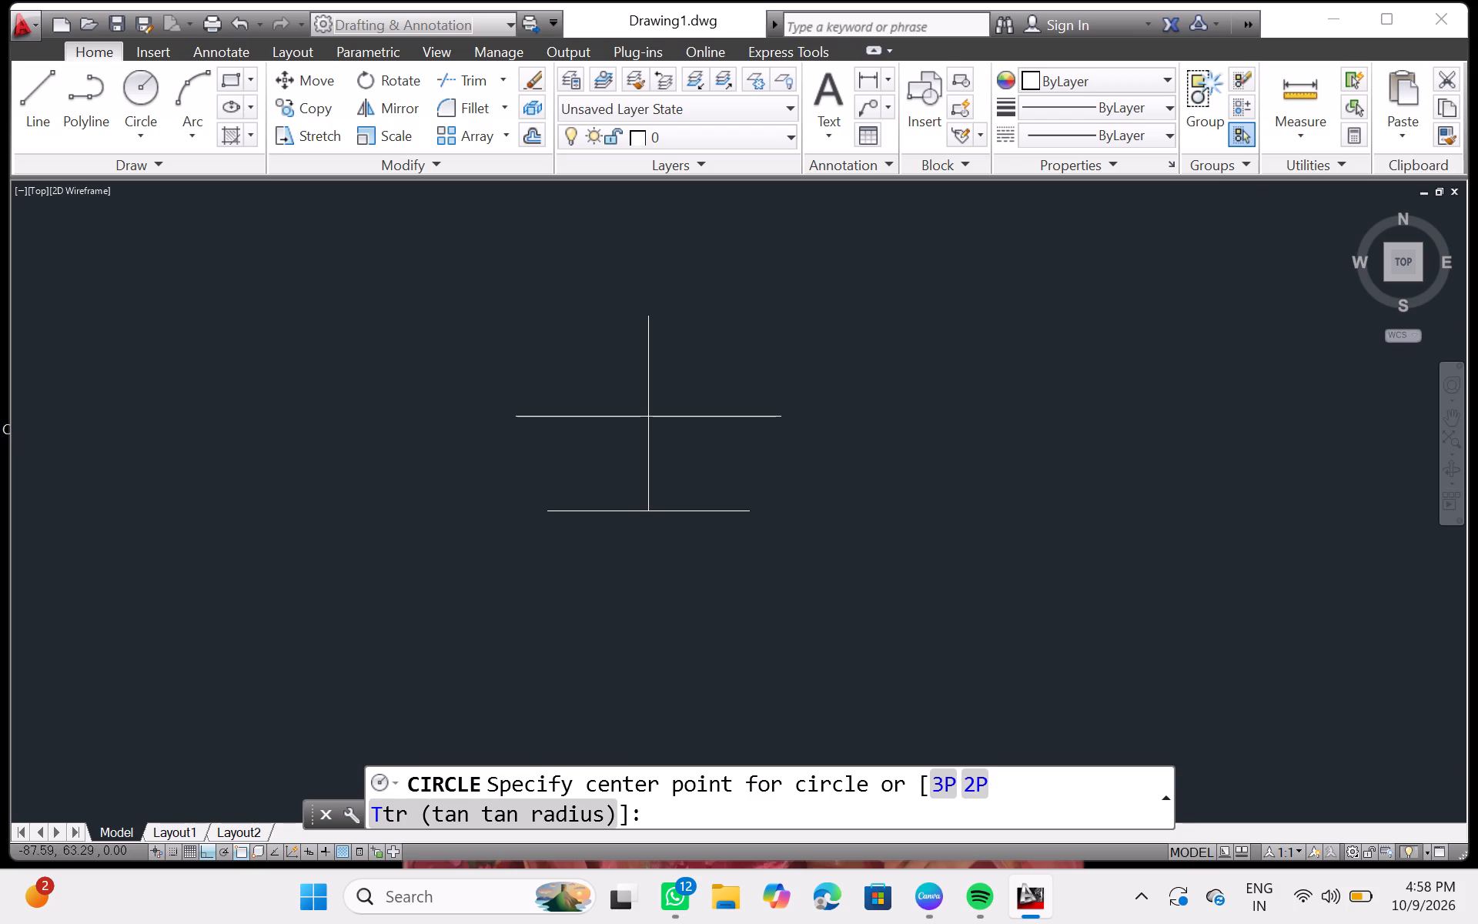
click(546, 511)
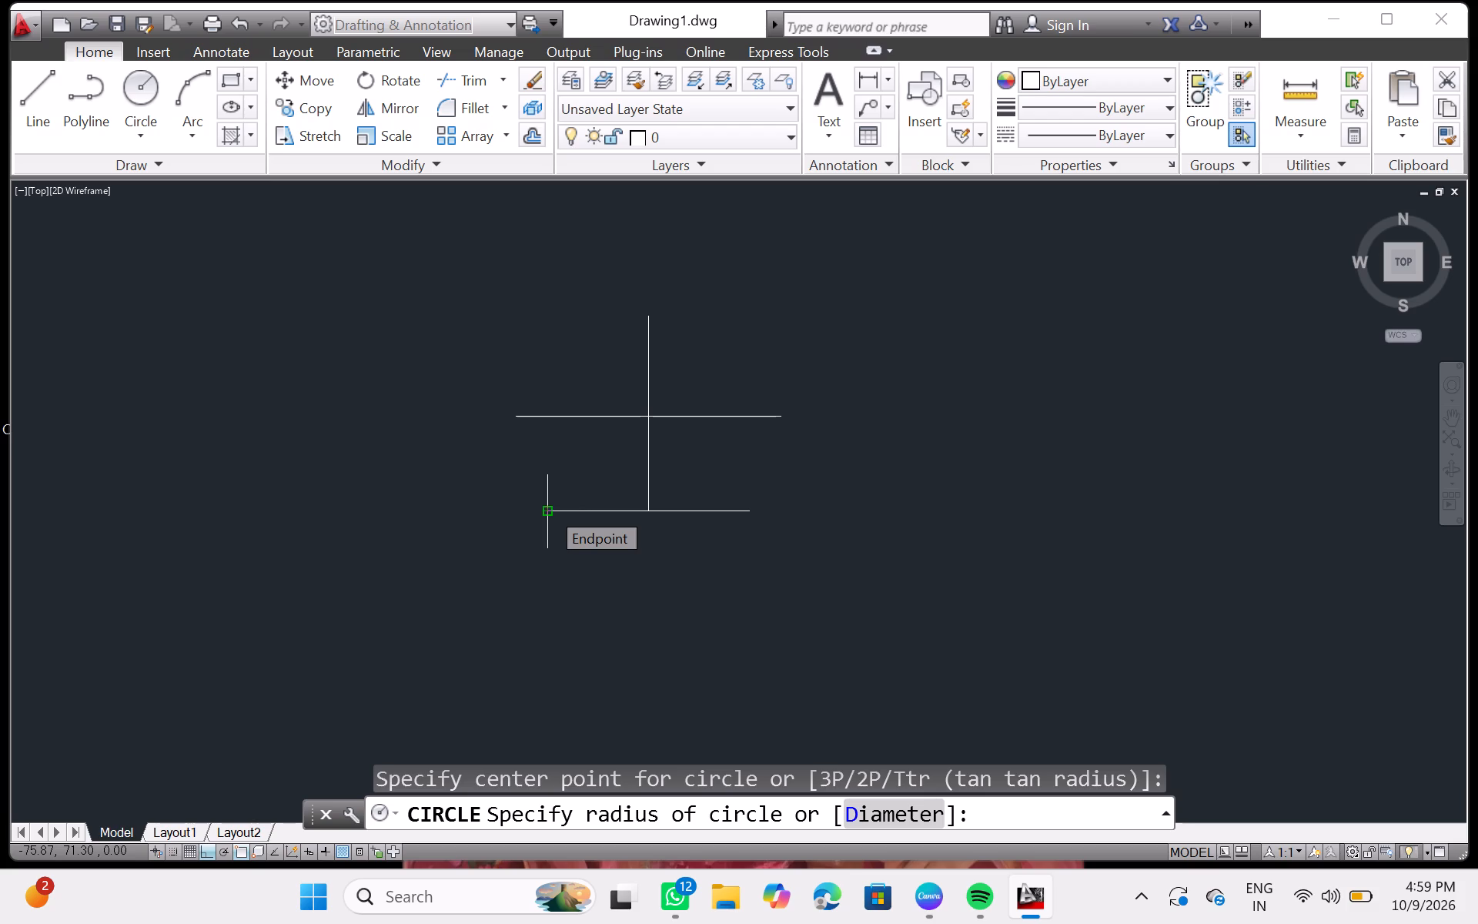
key(1)
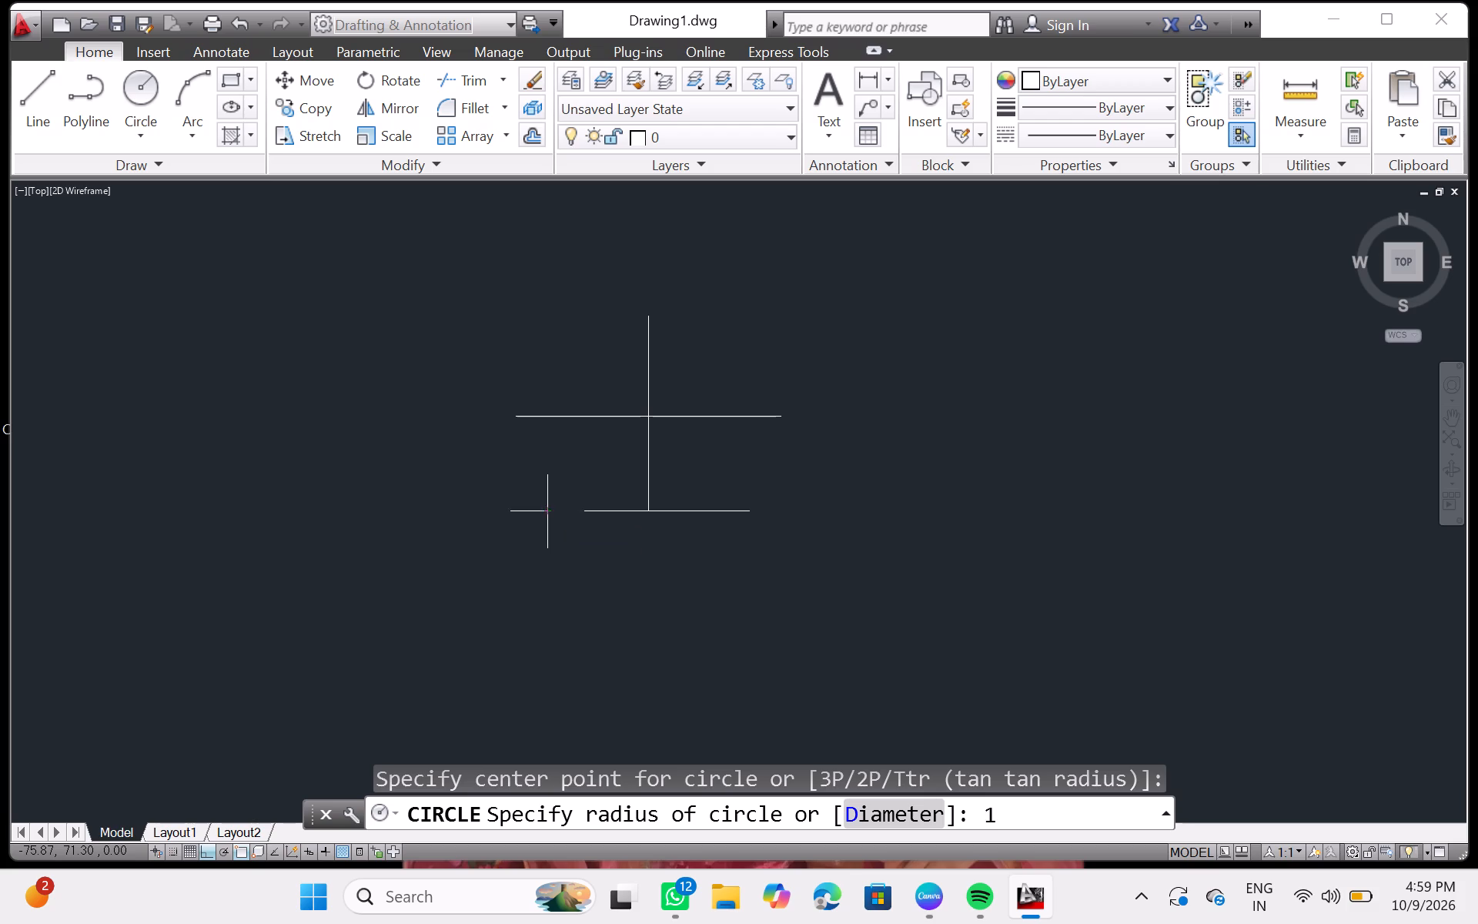
key(6)
key(Return)
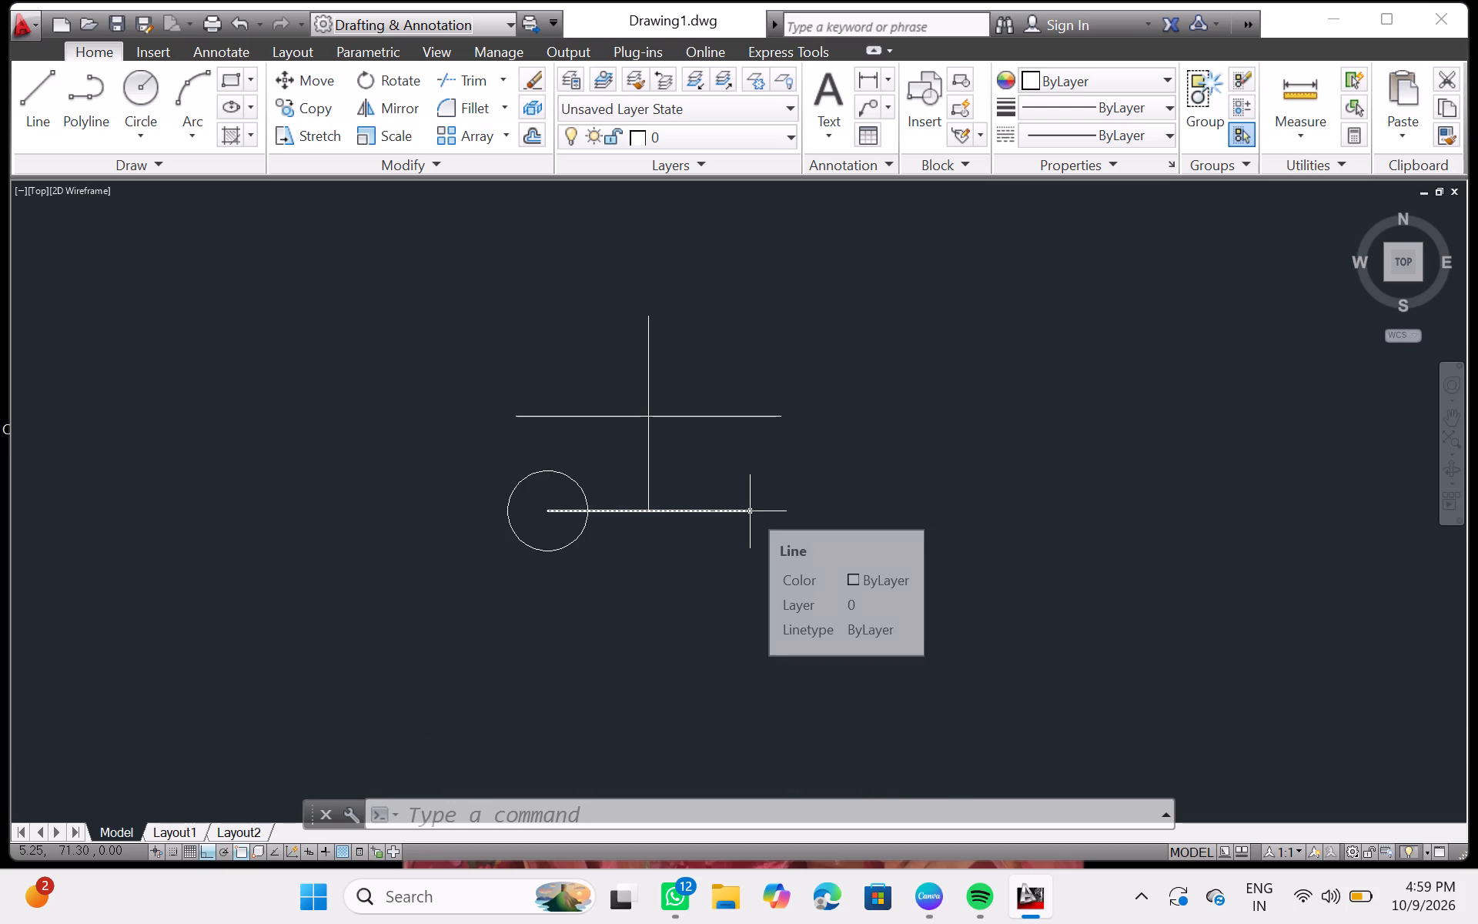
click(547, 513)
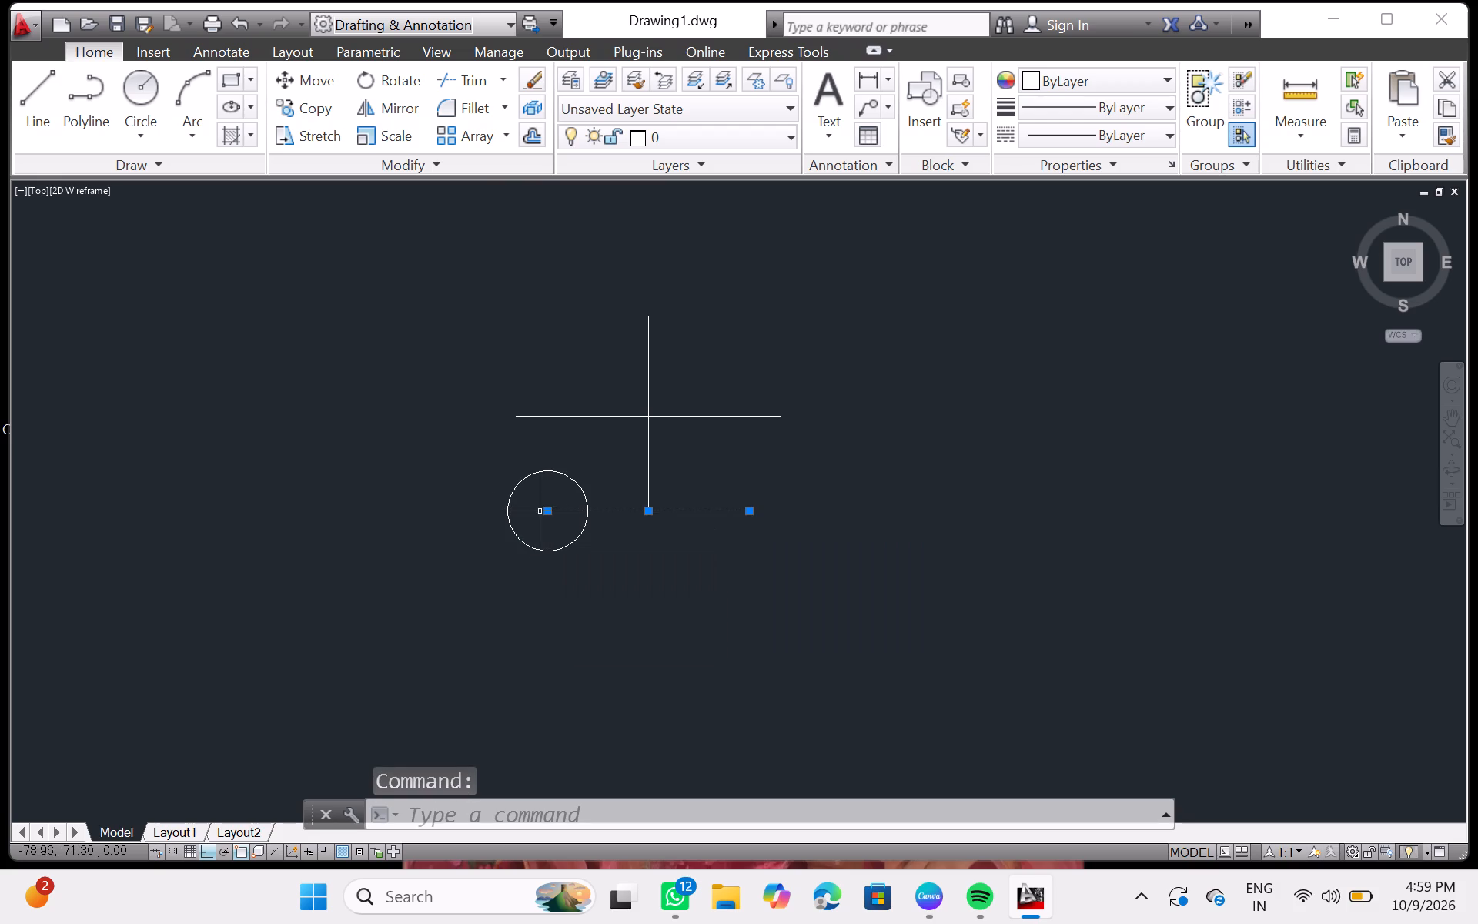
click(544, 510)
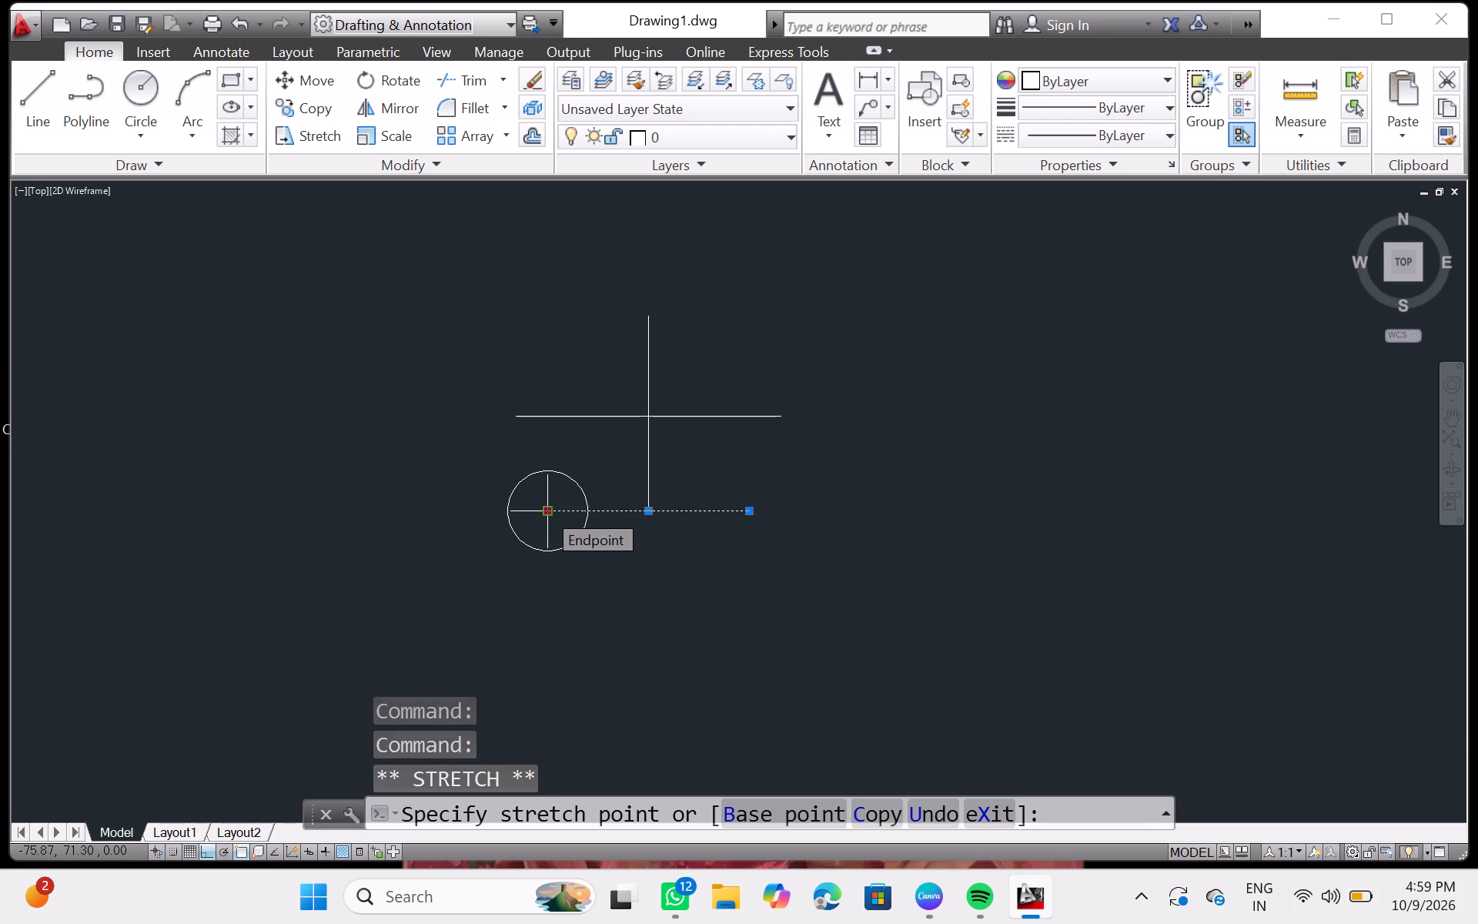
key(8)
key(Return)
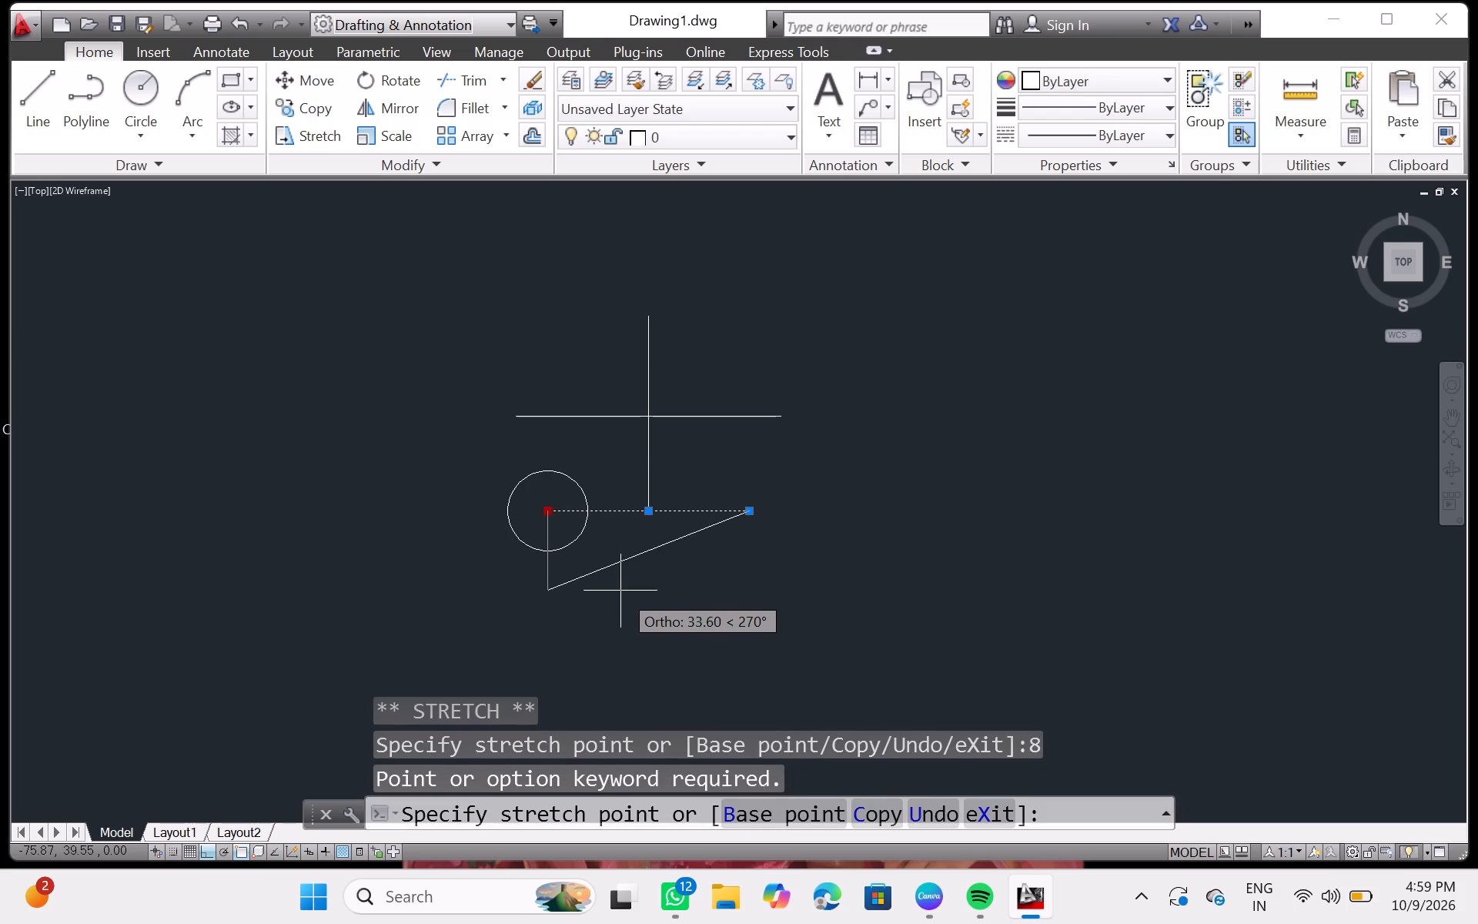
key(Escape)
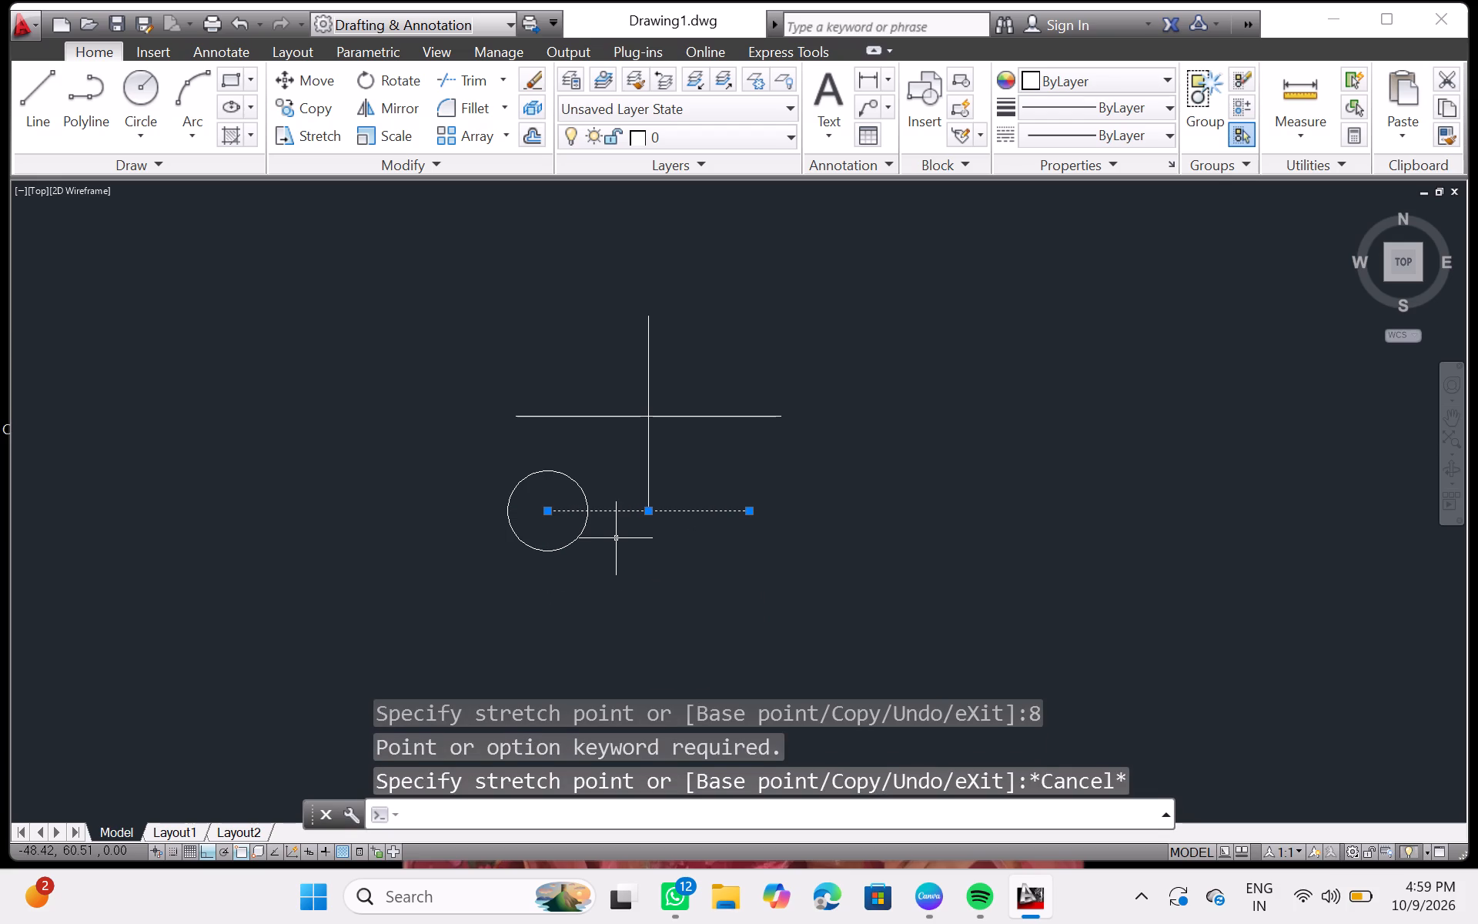
Draw a concentric circle of radius 8 centred on the bottom horizontal line's left end.
click(133, 94)
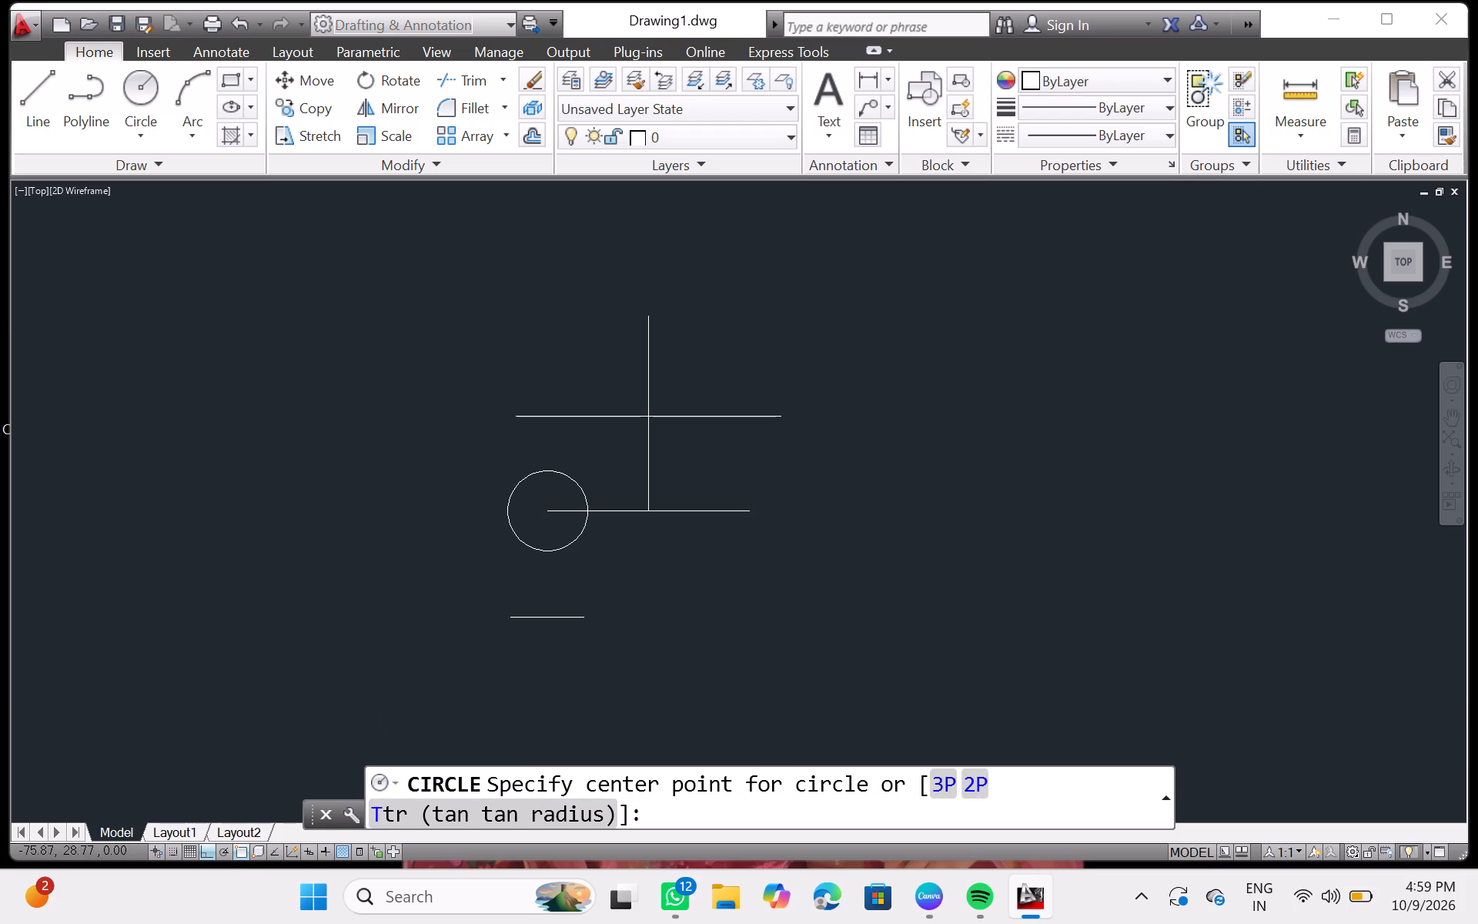
click(549, 512)
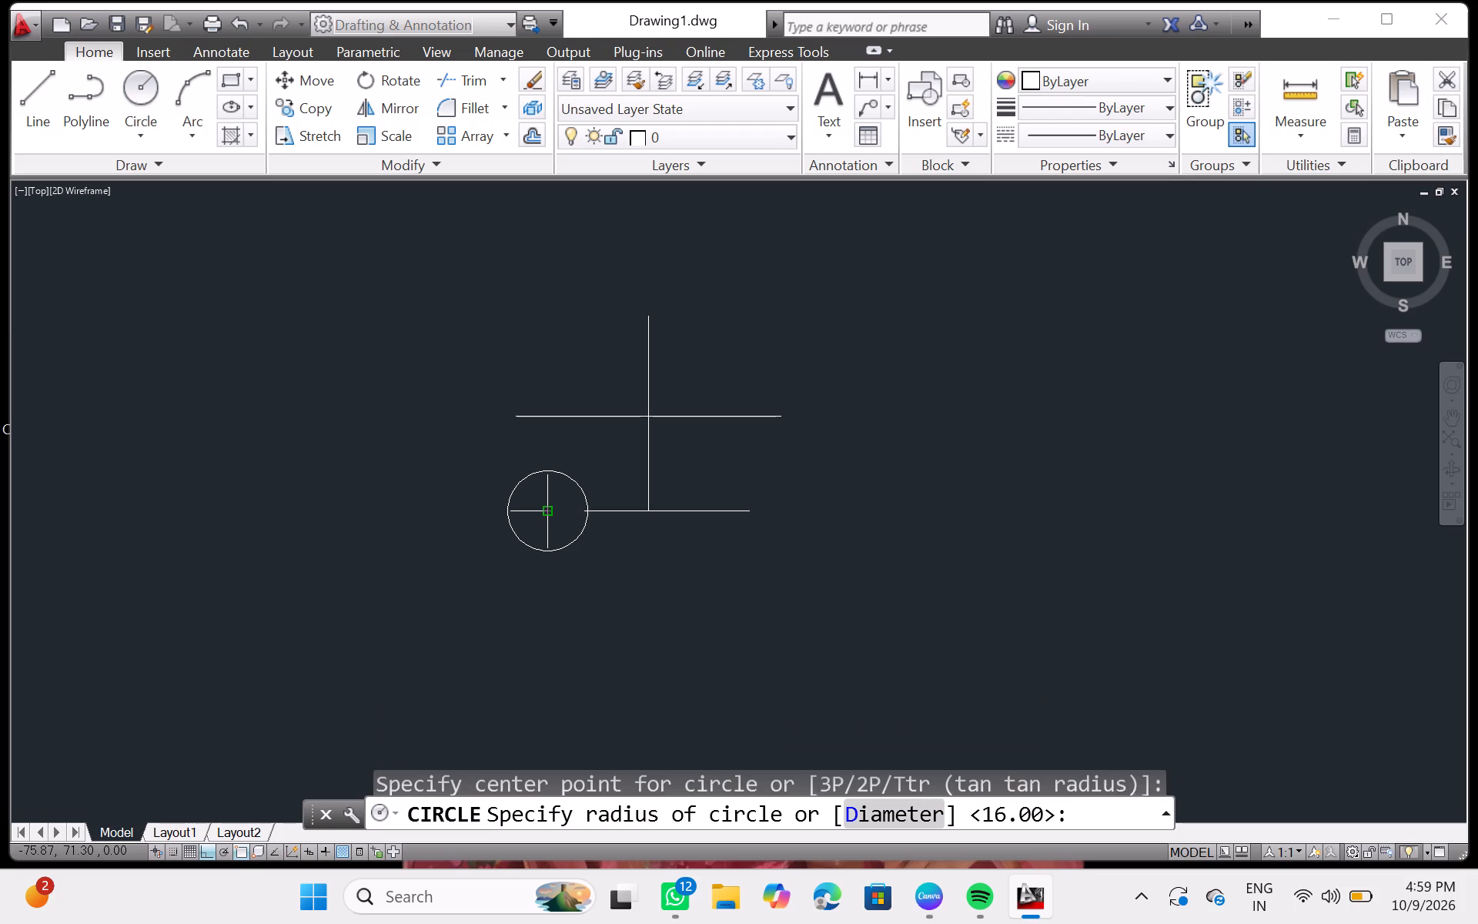
key(8)
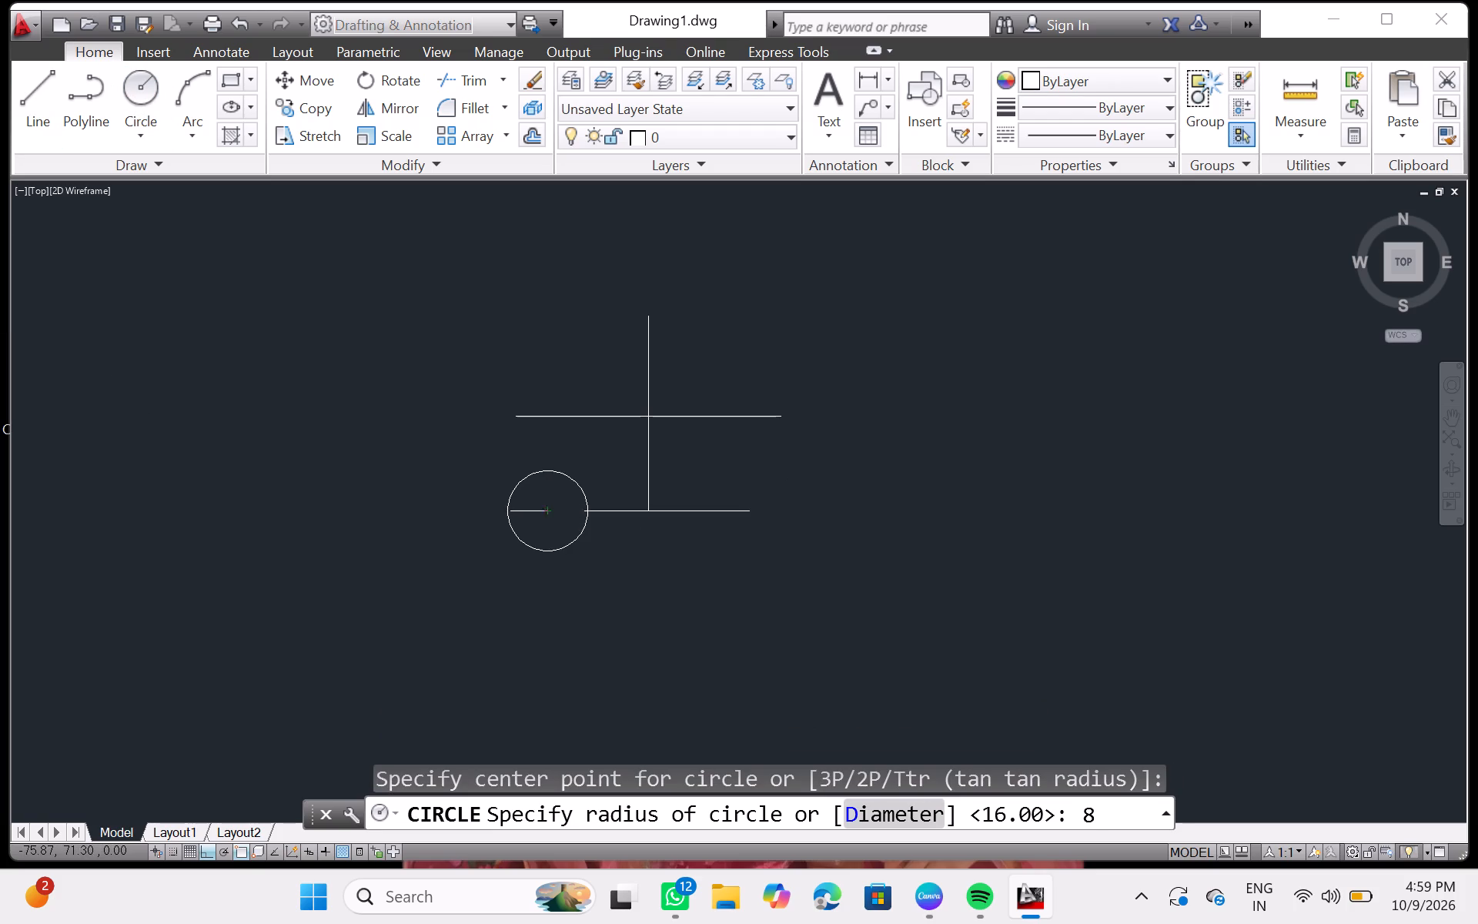
key(Return)
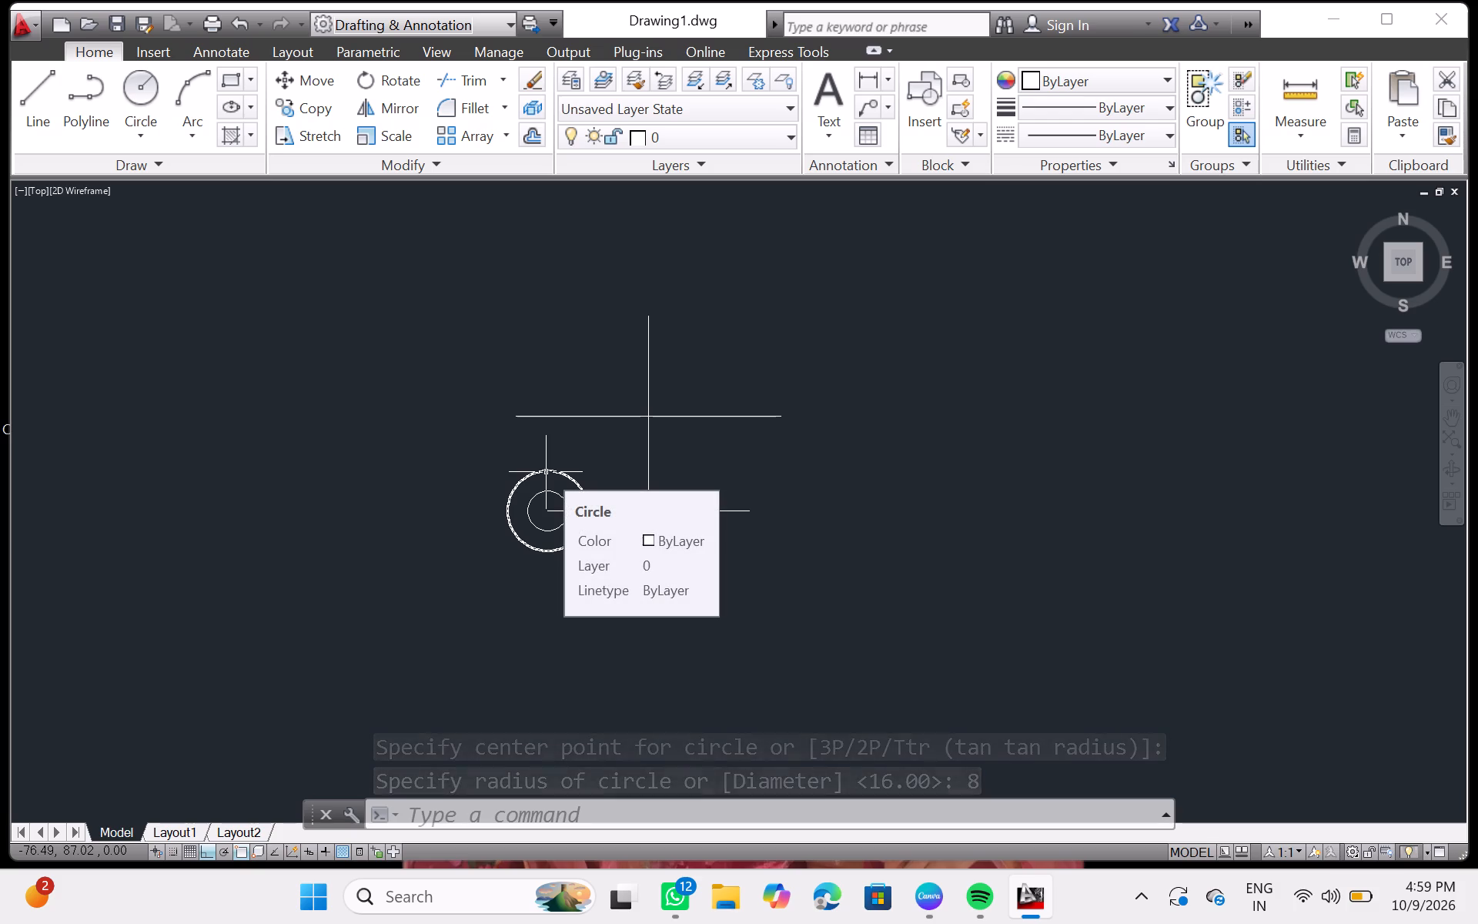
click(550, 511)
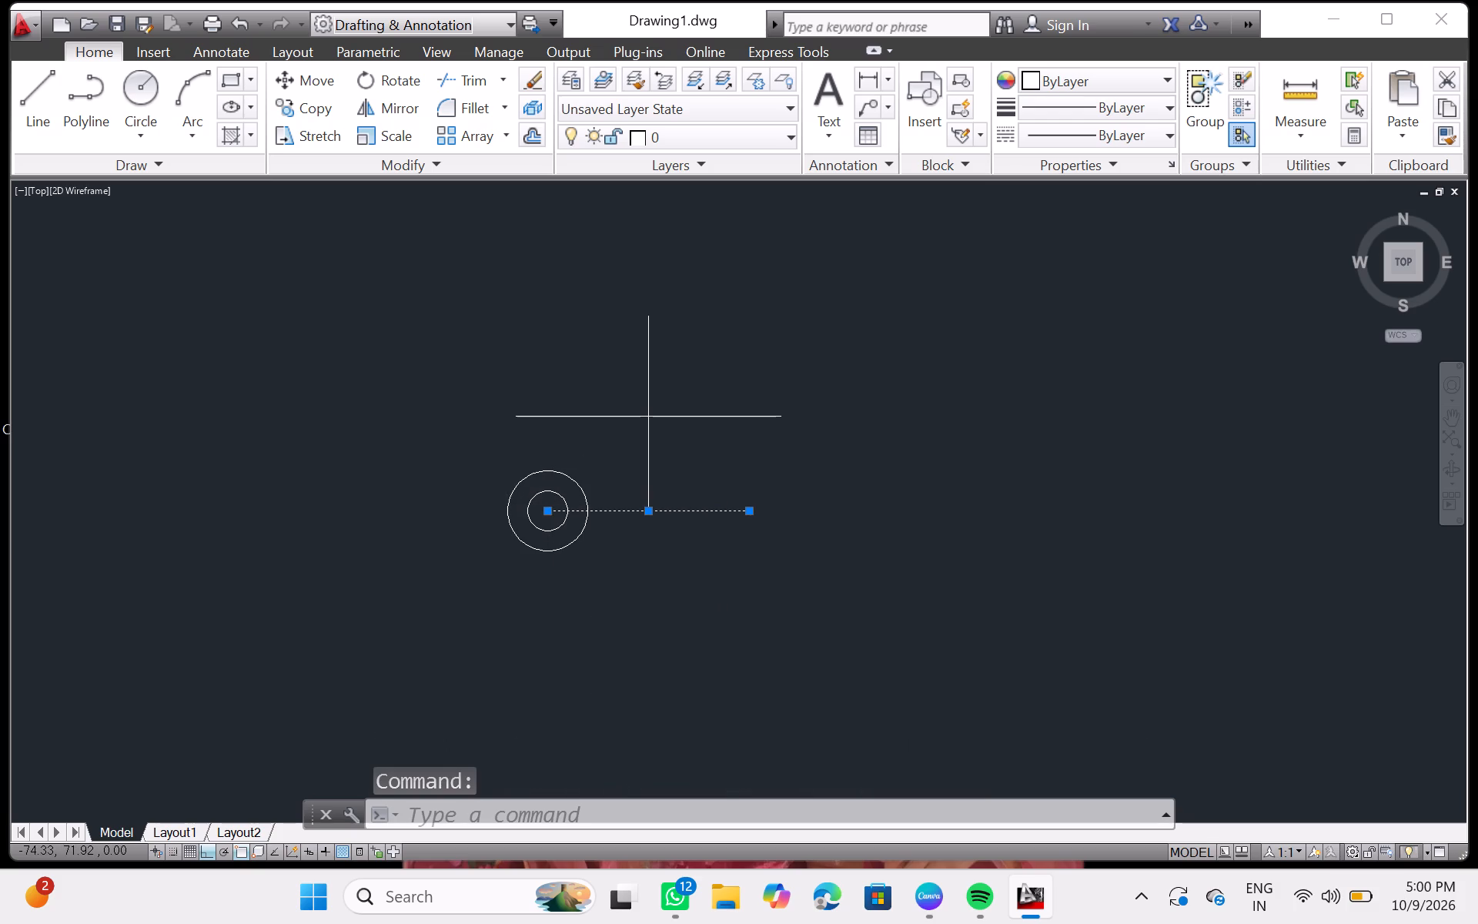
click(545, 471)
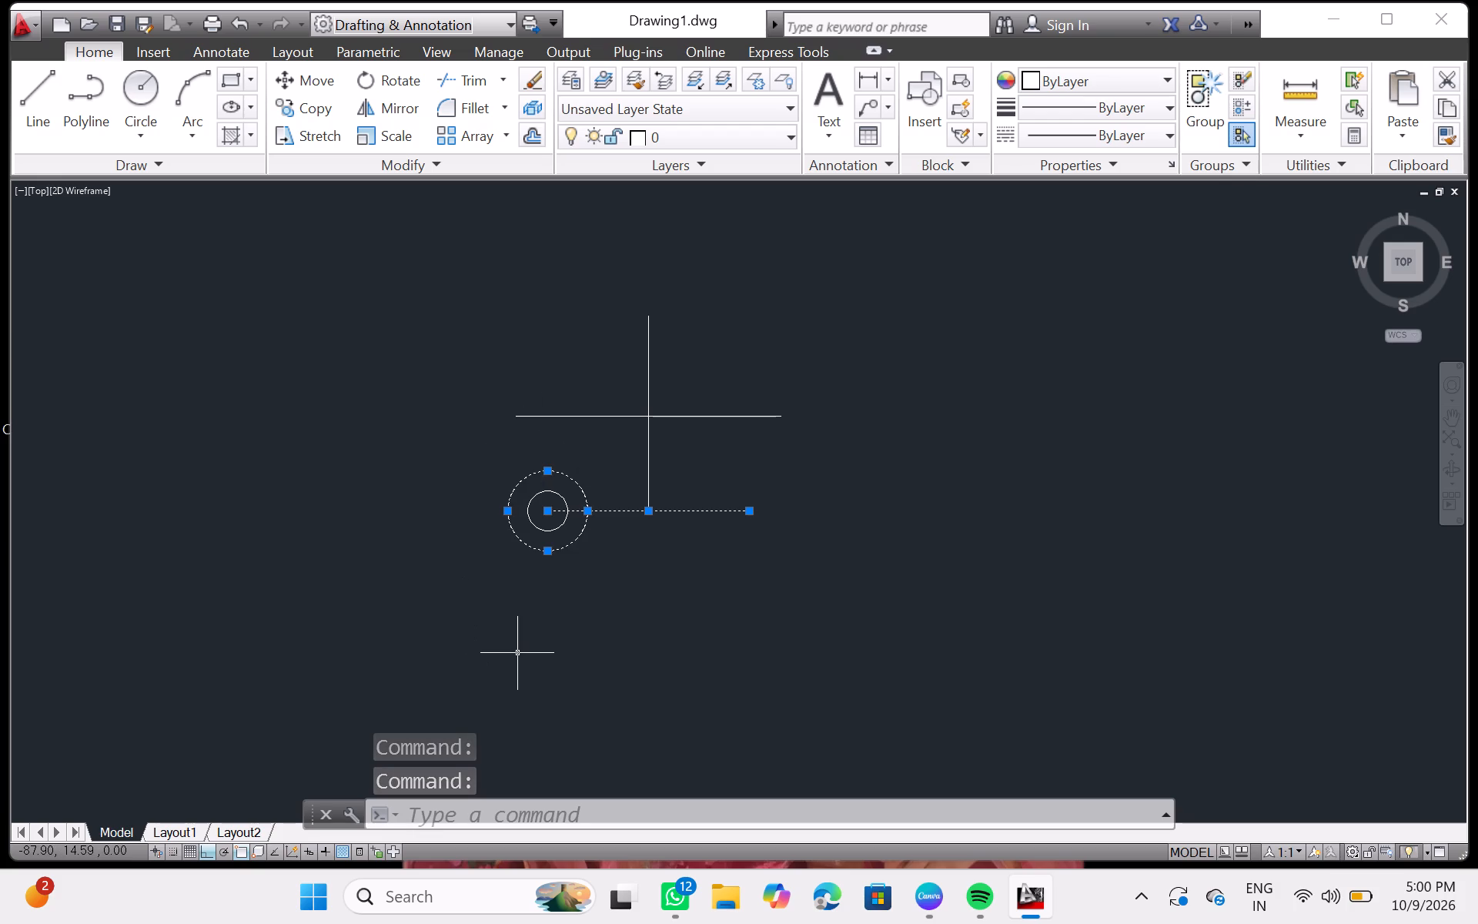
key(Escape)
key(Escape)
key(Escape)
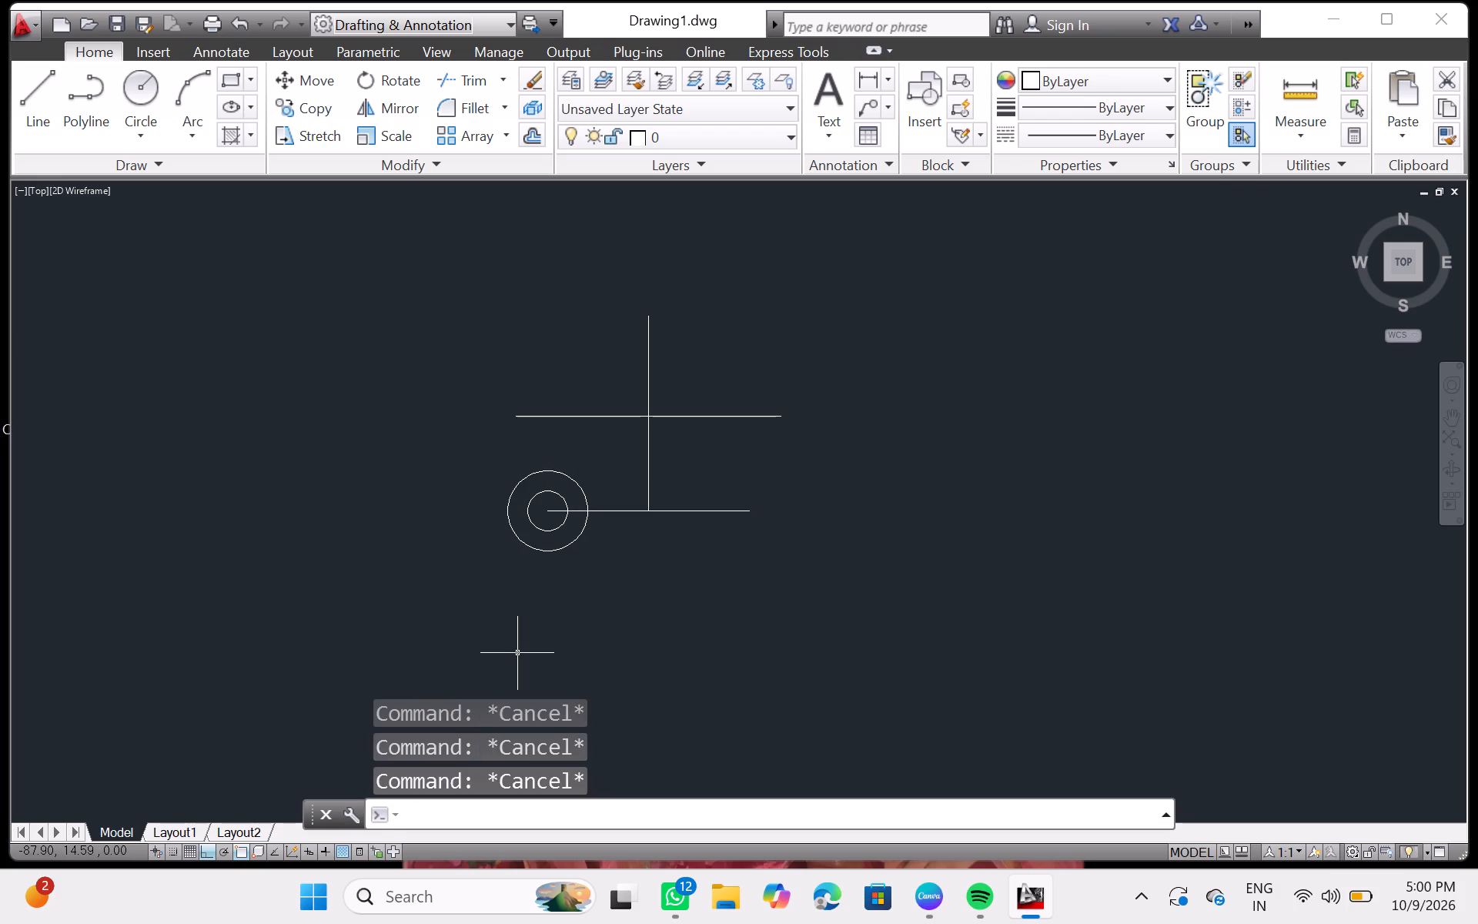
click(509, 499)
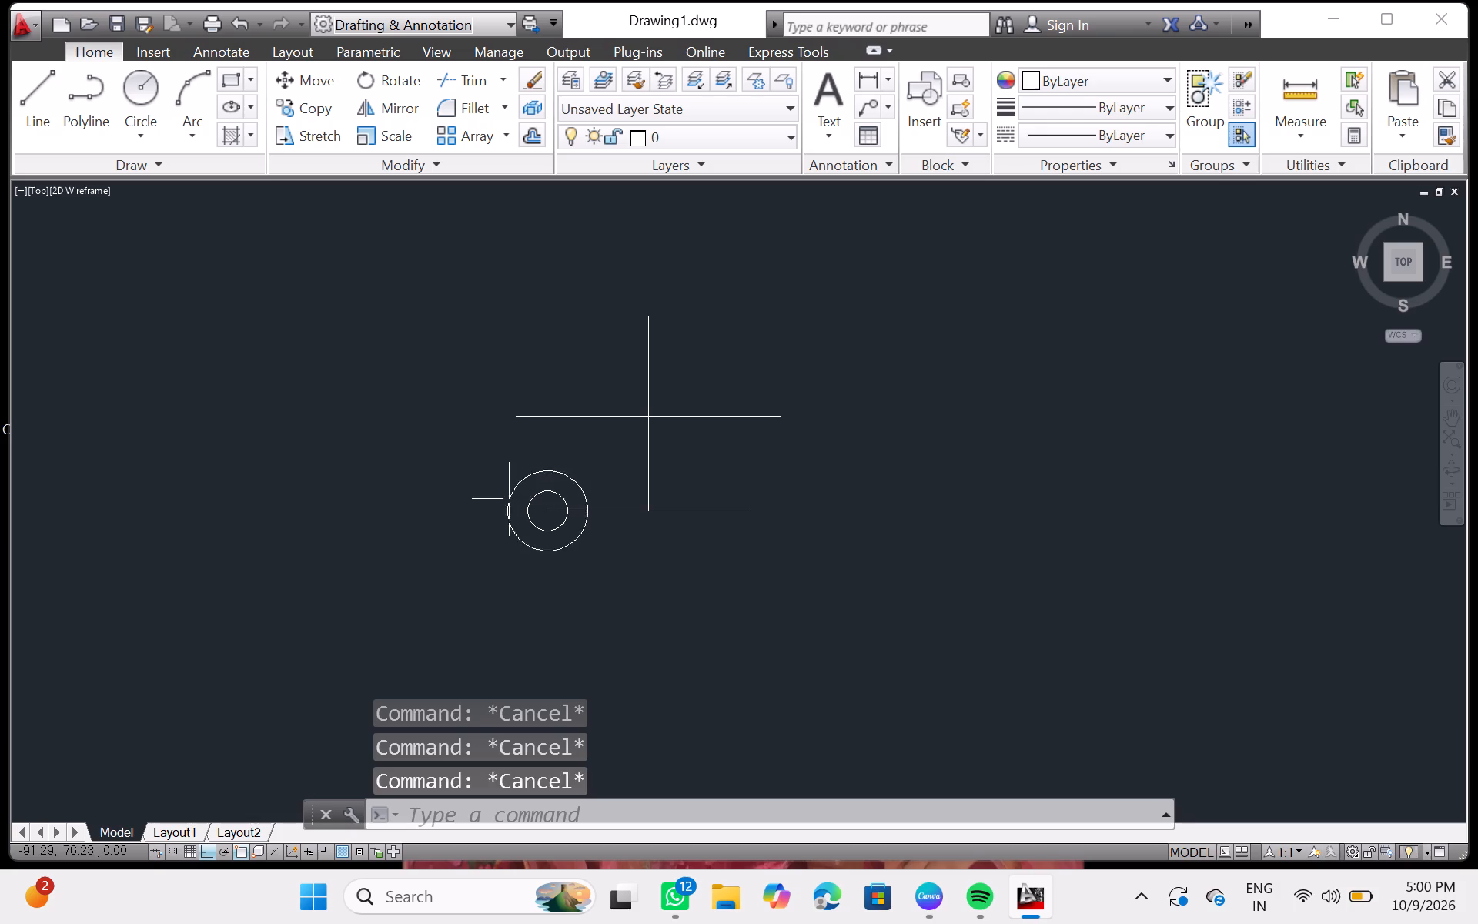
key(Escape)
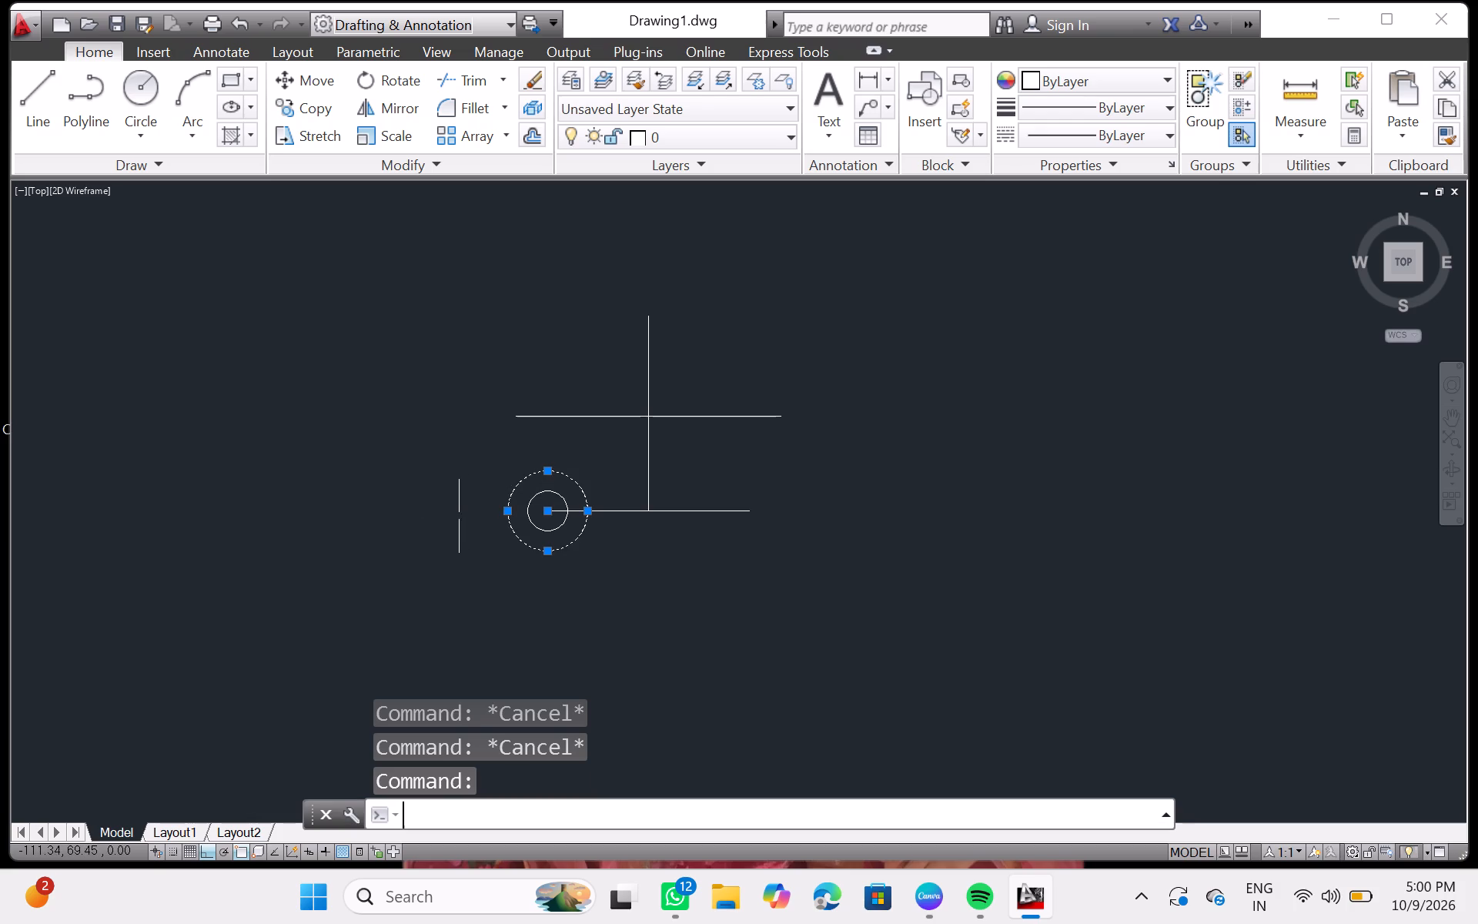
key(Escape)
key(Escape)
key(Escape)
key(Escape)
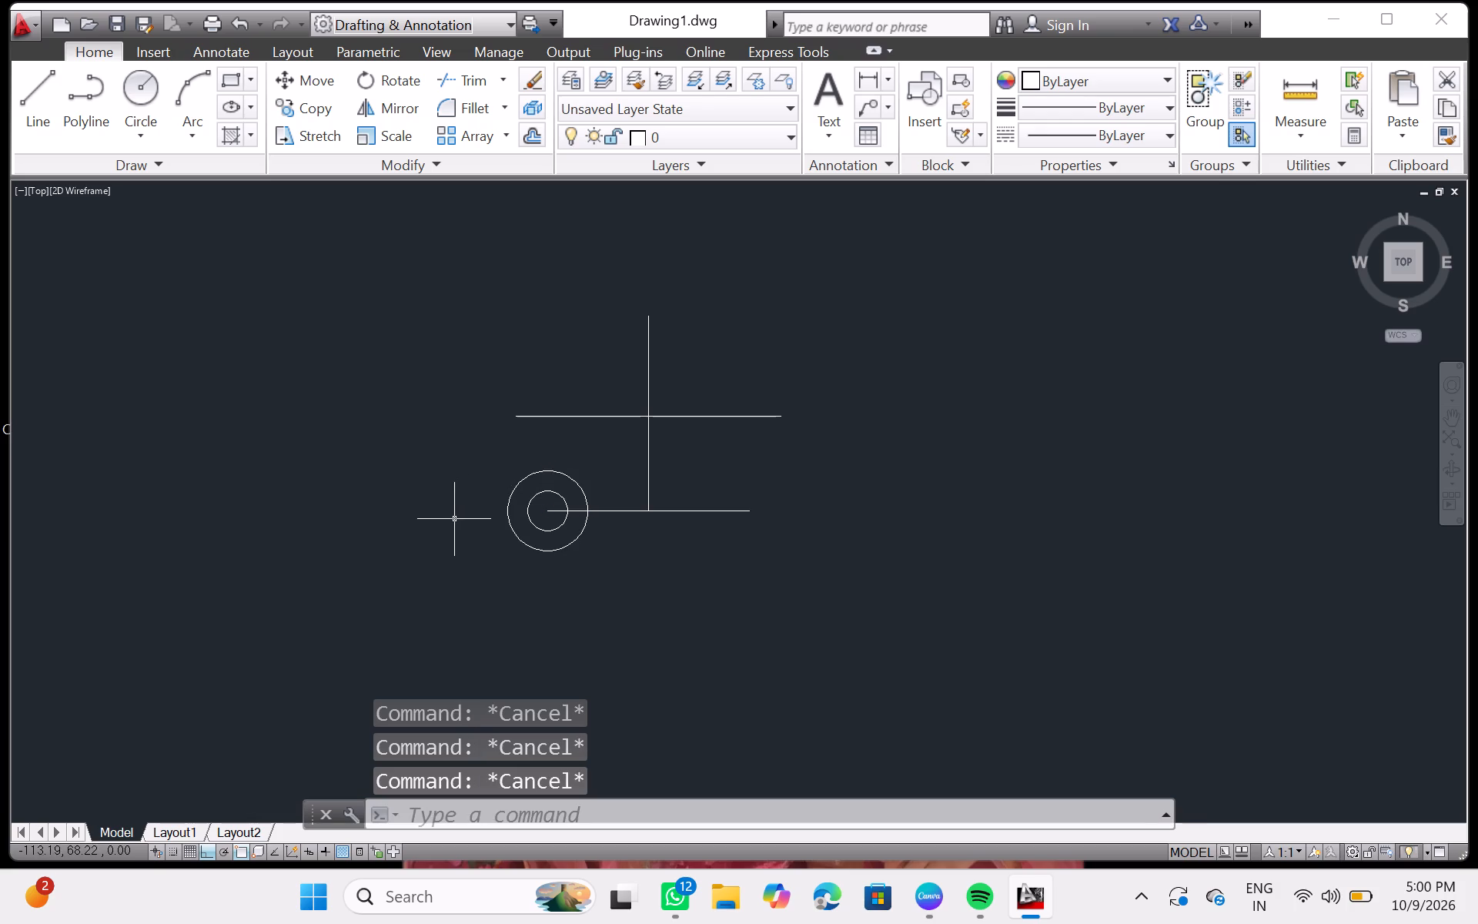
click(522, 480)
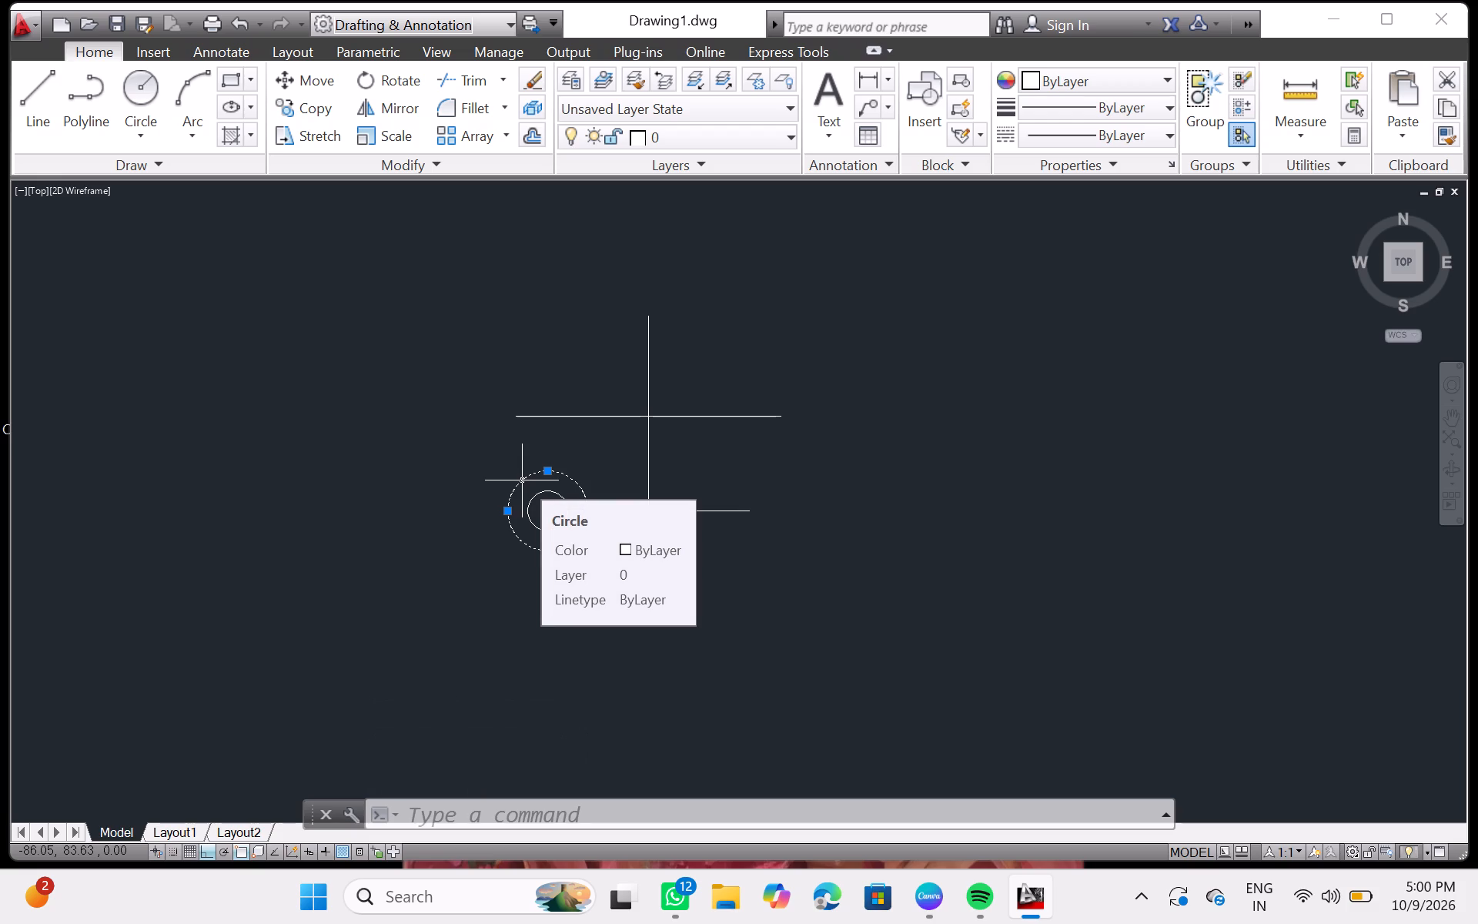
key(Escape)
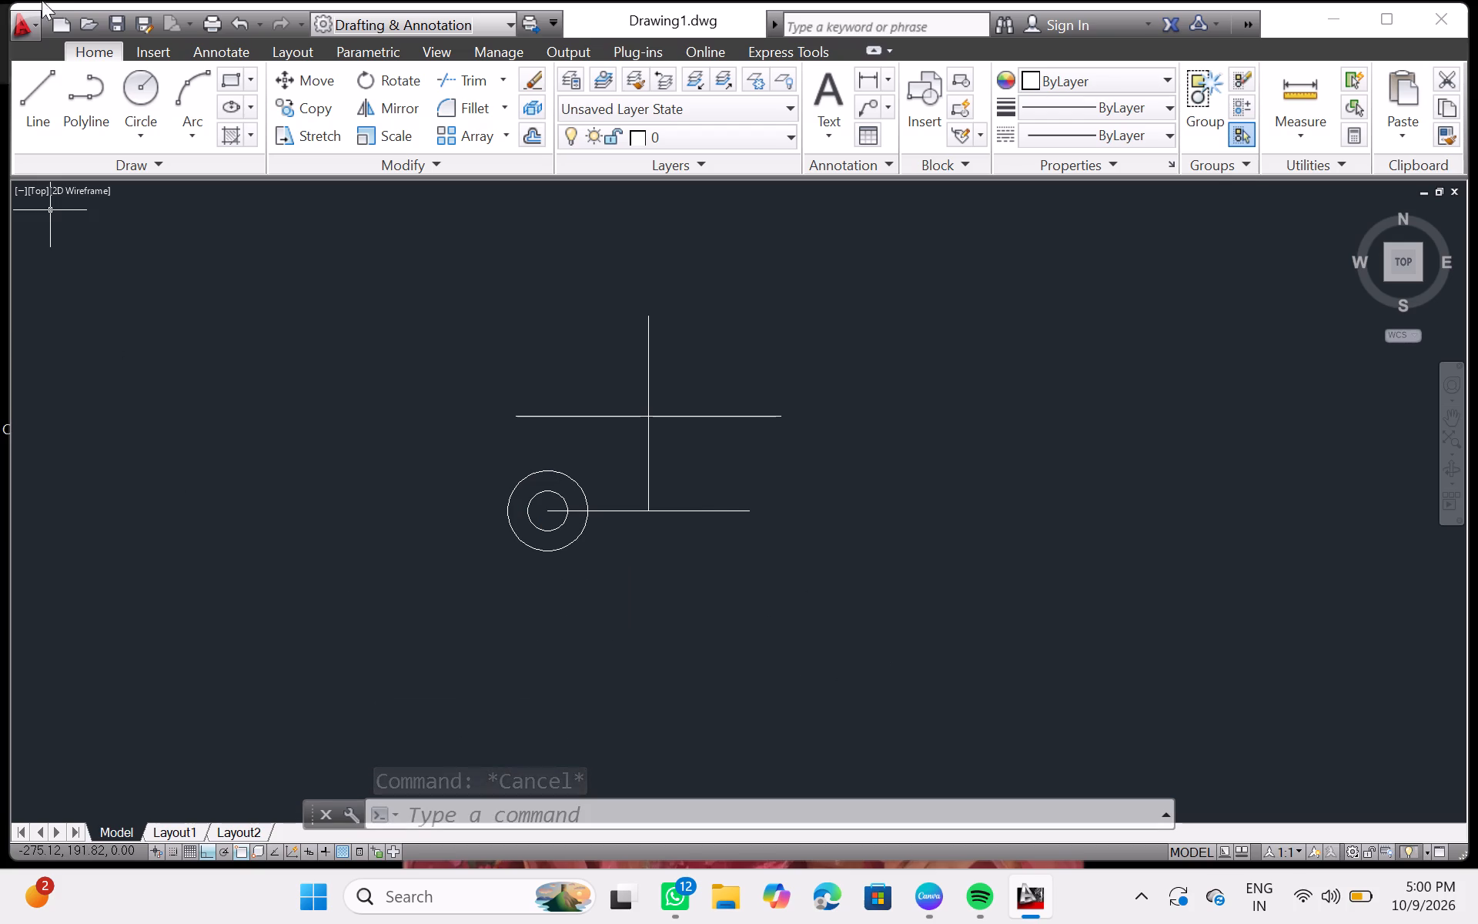
Draw two concentric circles of radius 11 and 21 centred on the left end of the 106 mm horizontal line.
click(129, 82)
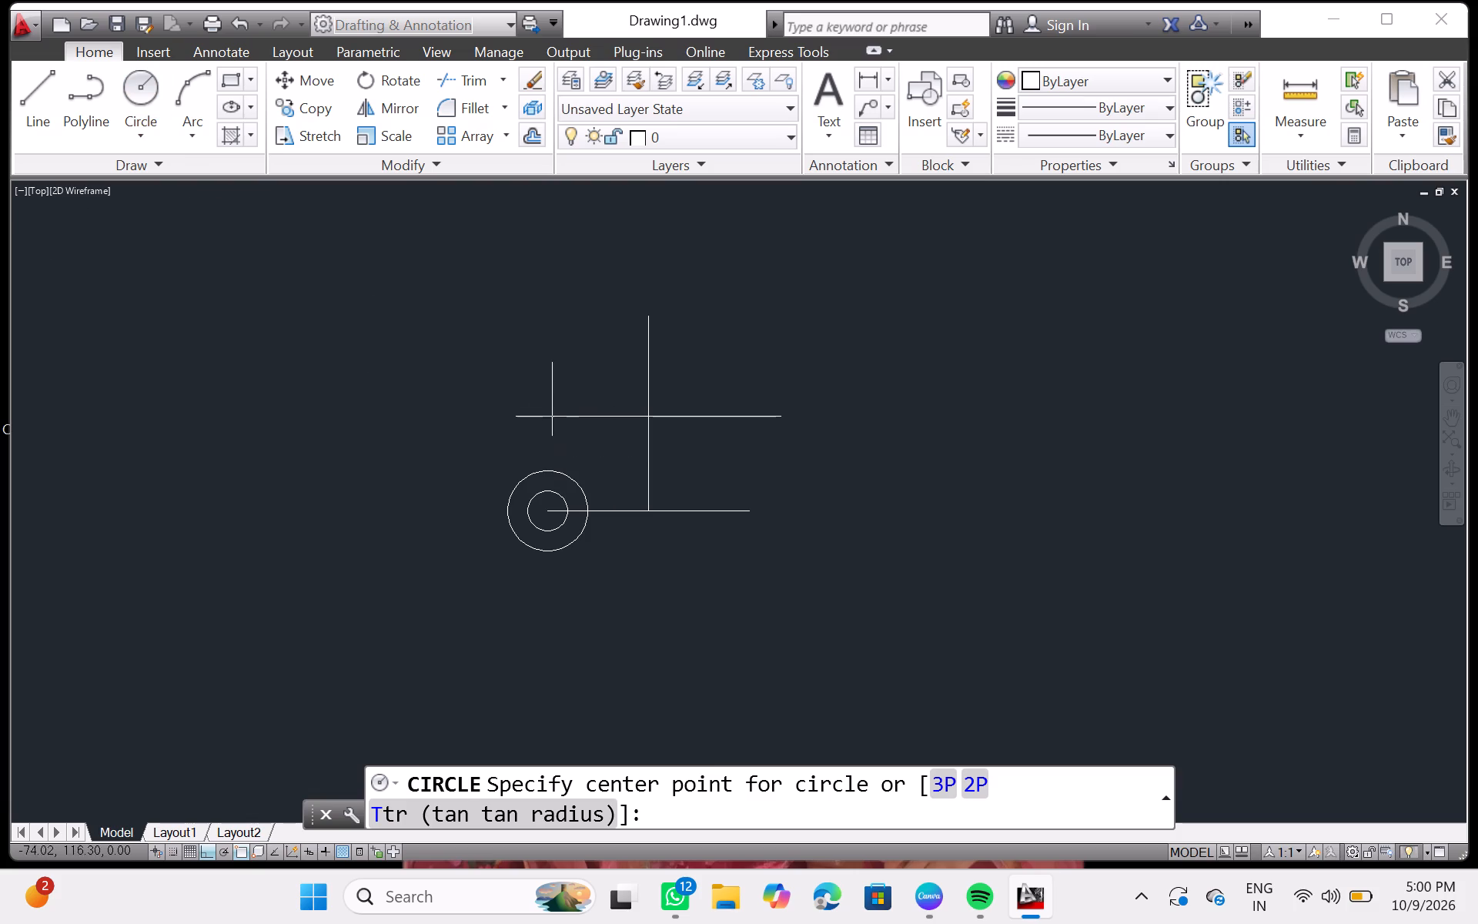
click(517, 417)
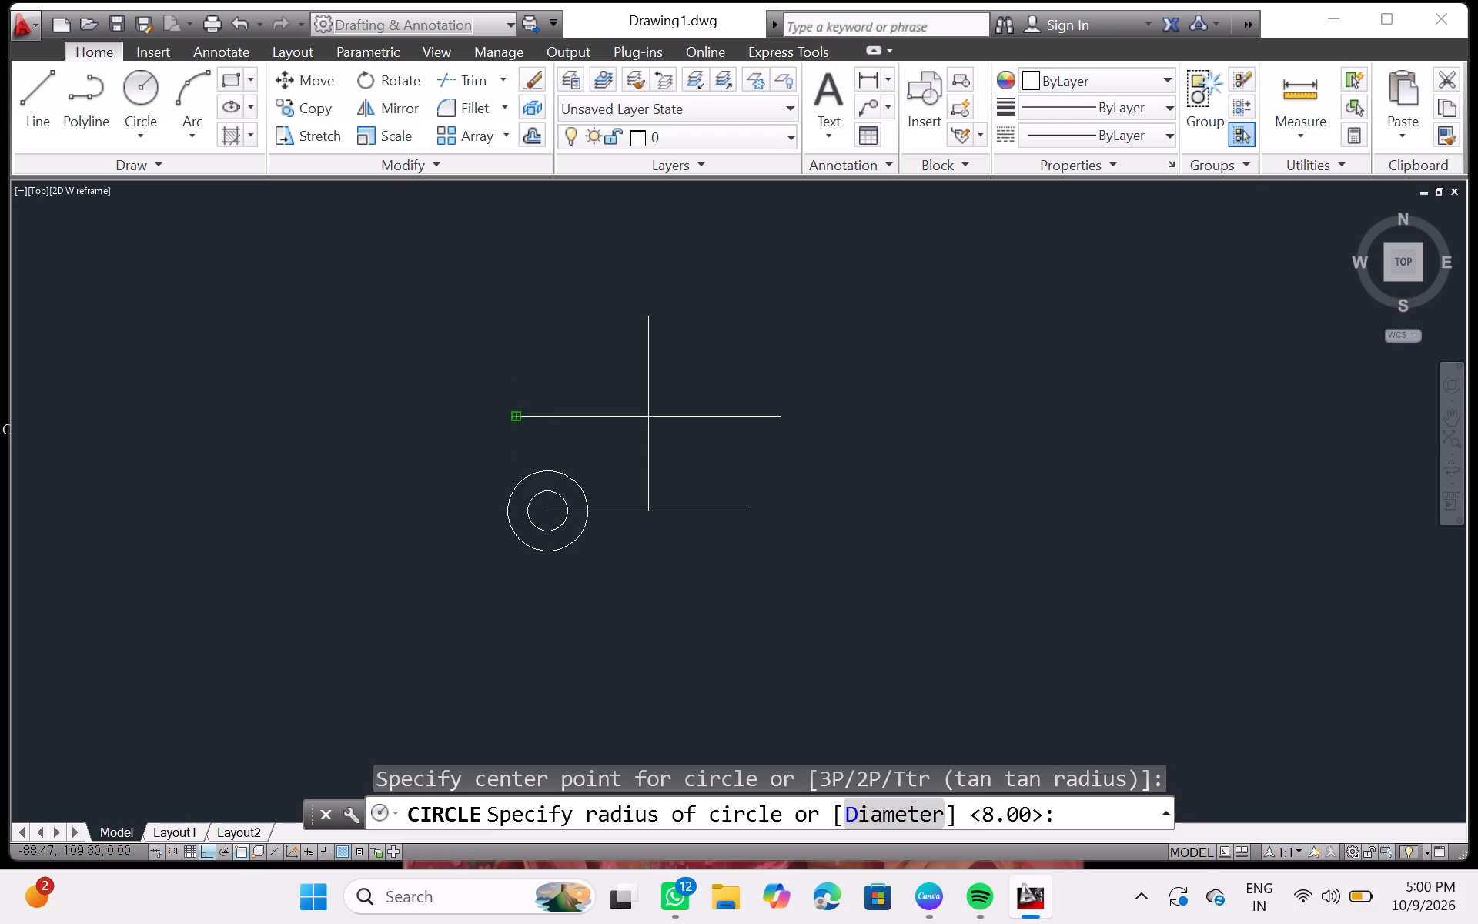
text(11)
key(Return)
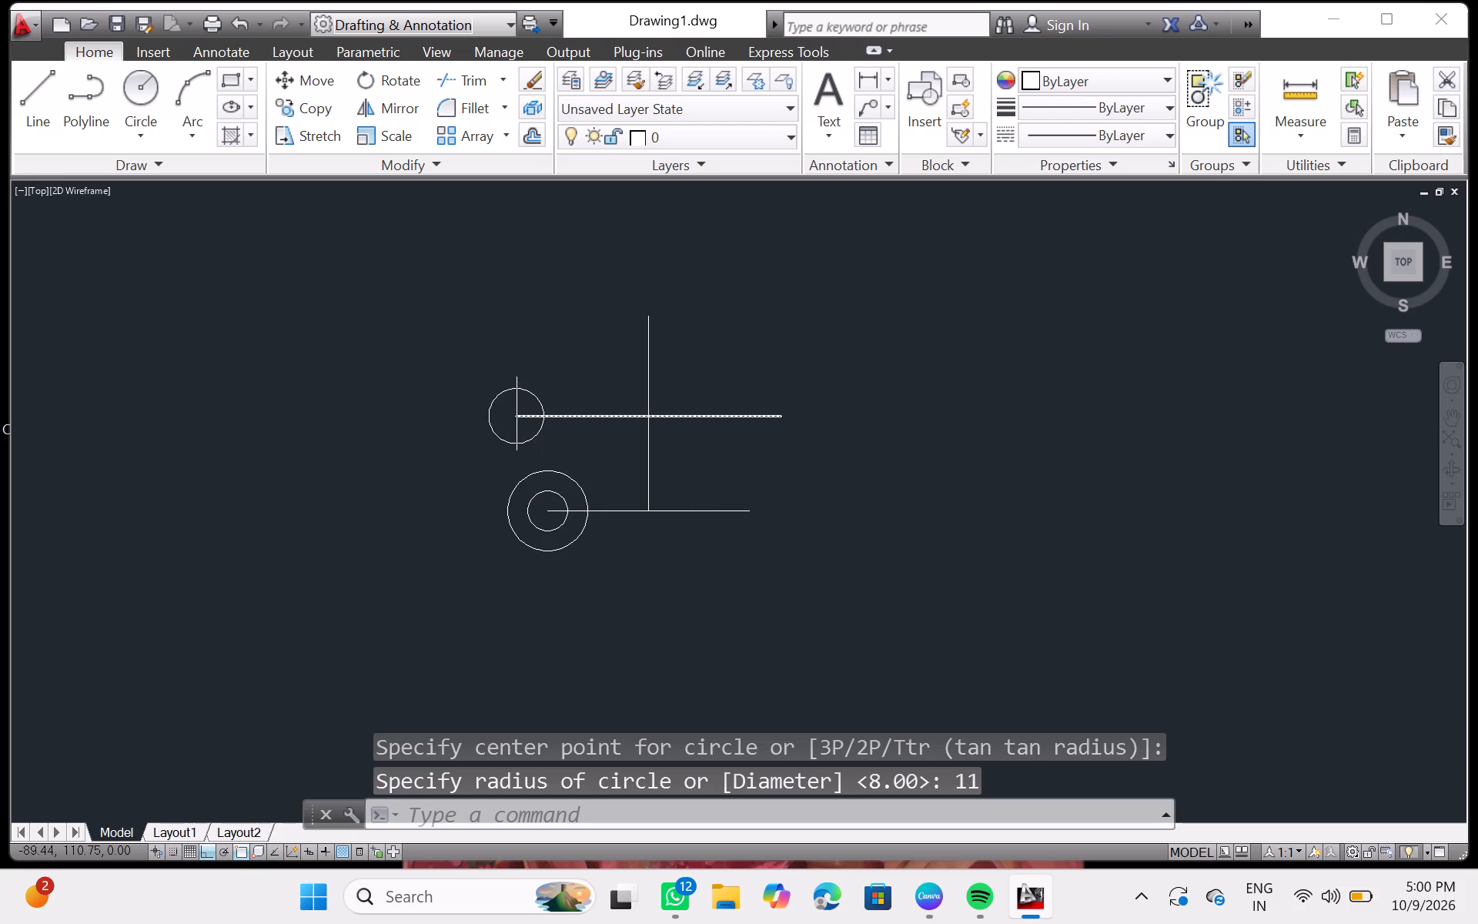
click(123, 92)
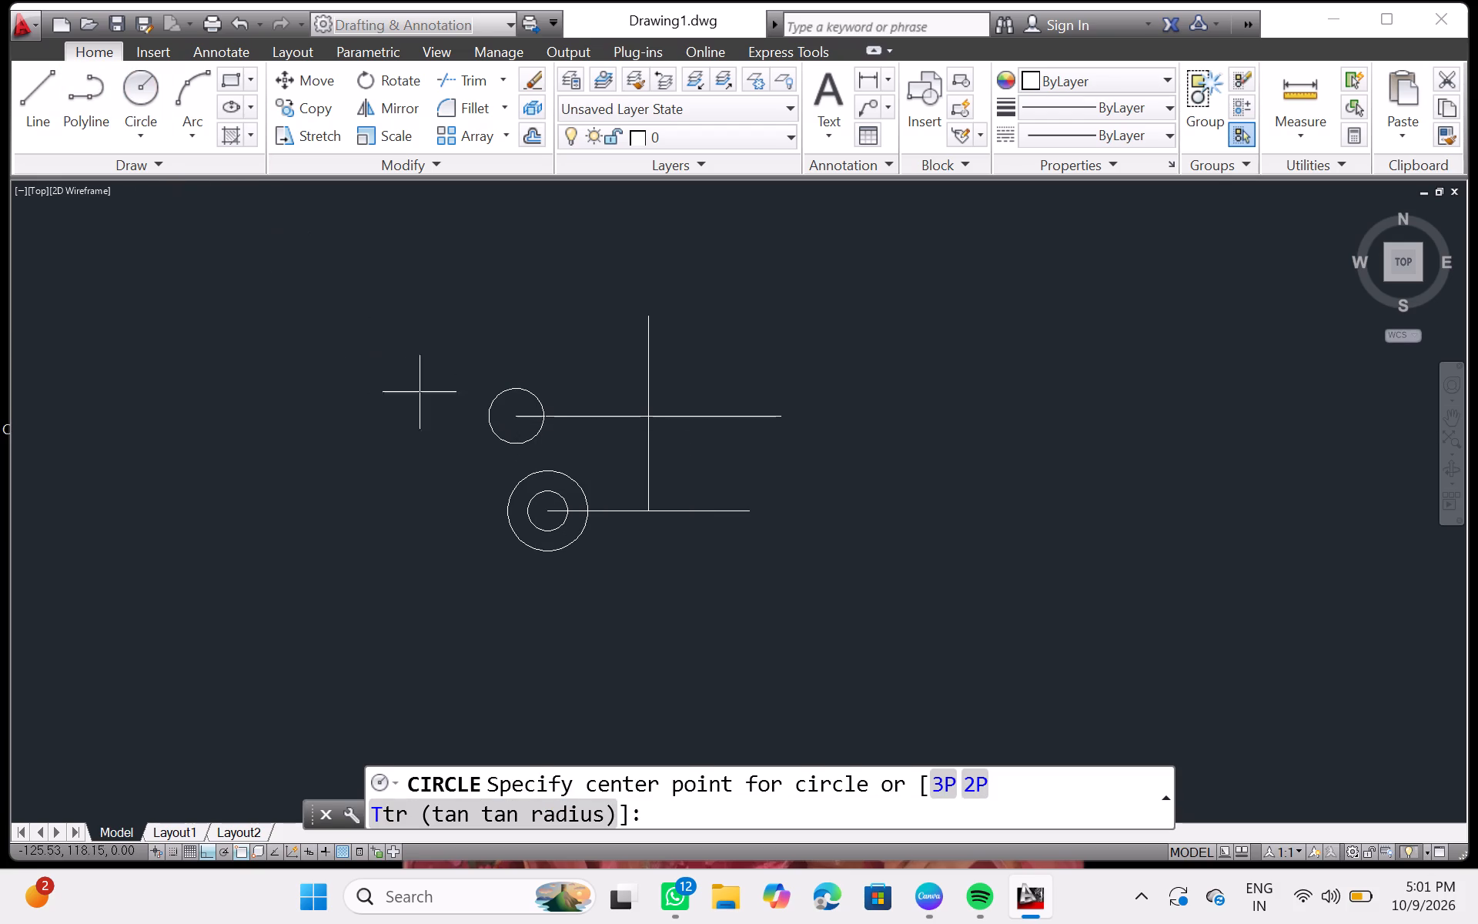
click(513, 413)
text(21)
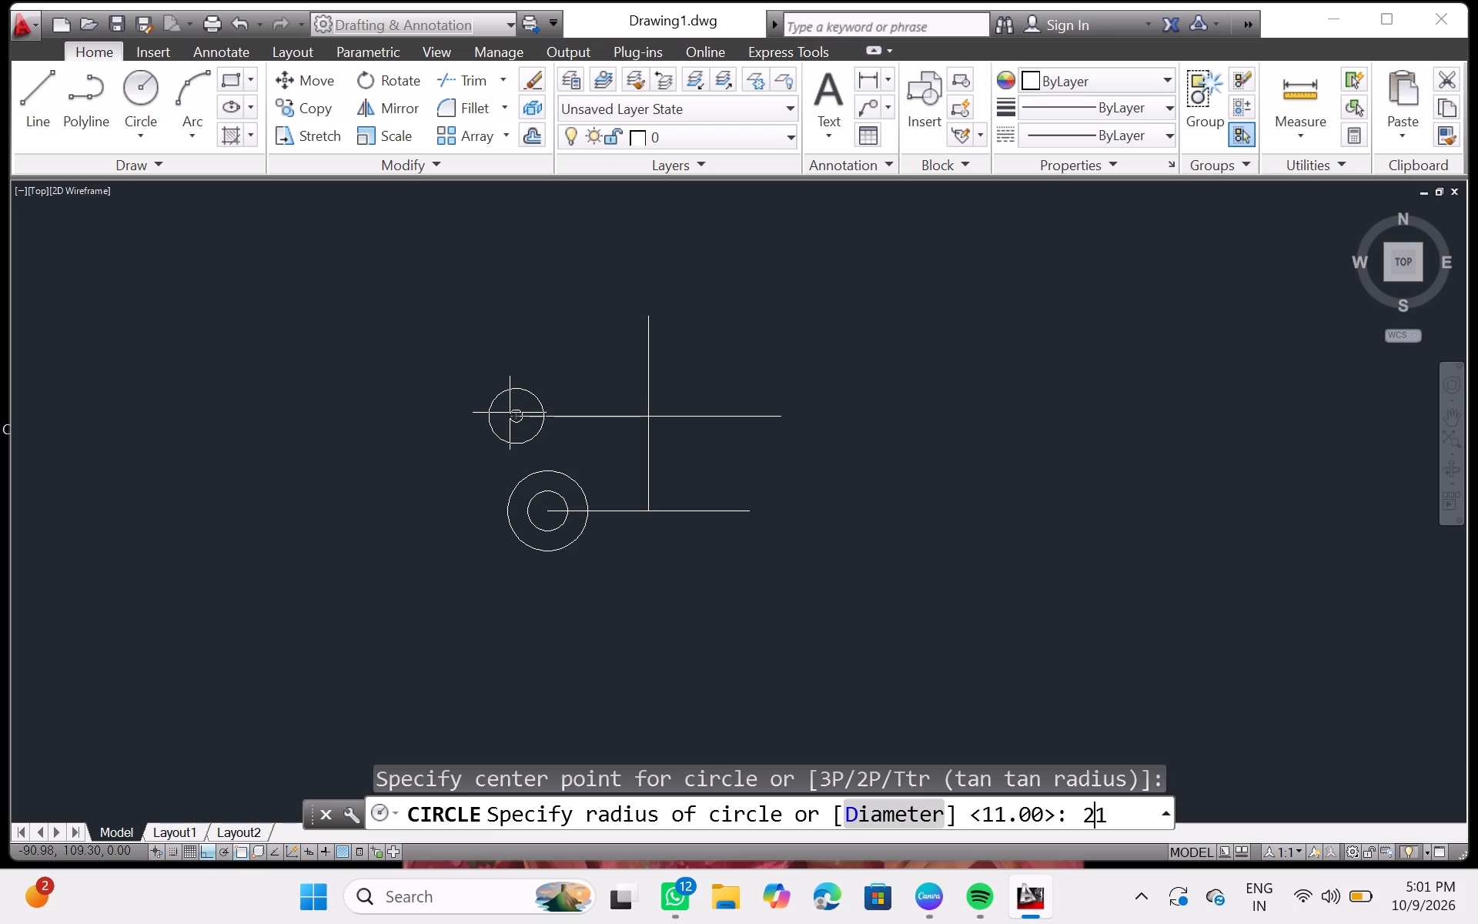
key(Return)
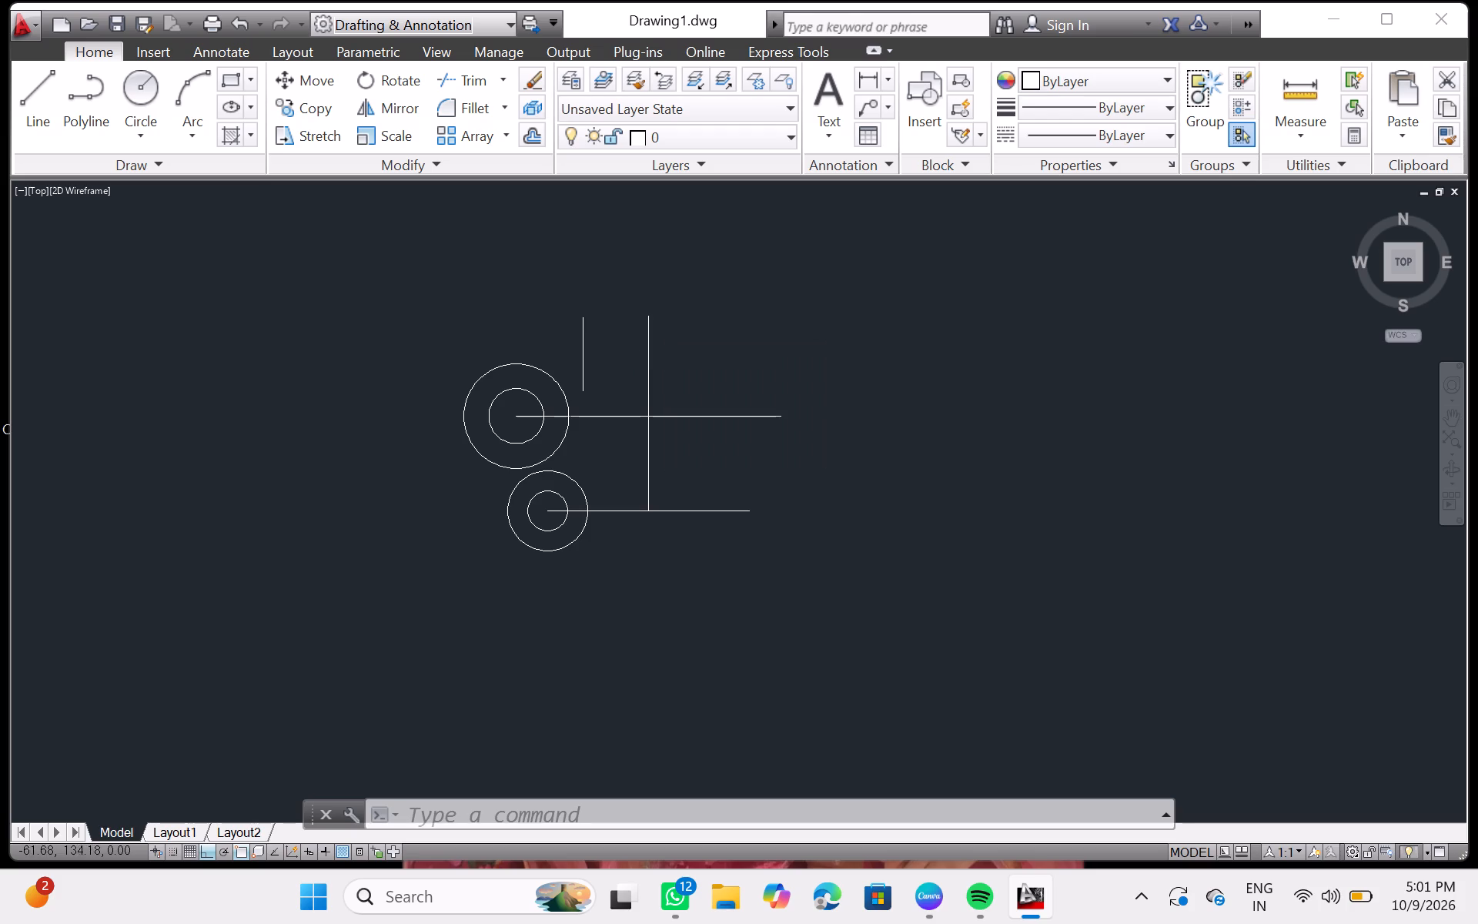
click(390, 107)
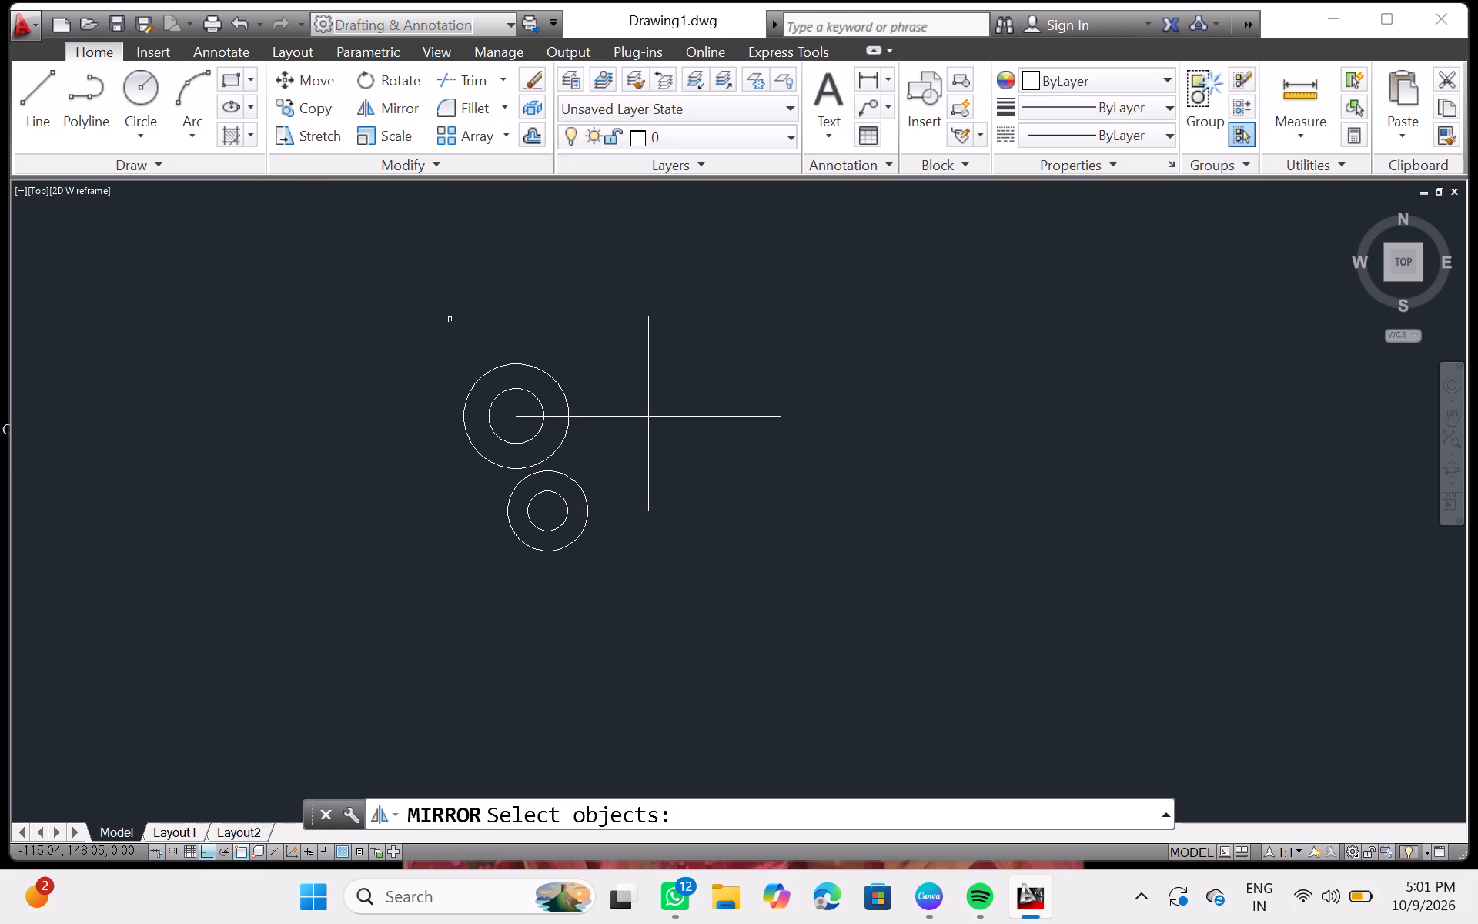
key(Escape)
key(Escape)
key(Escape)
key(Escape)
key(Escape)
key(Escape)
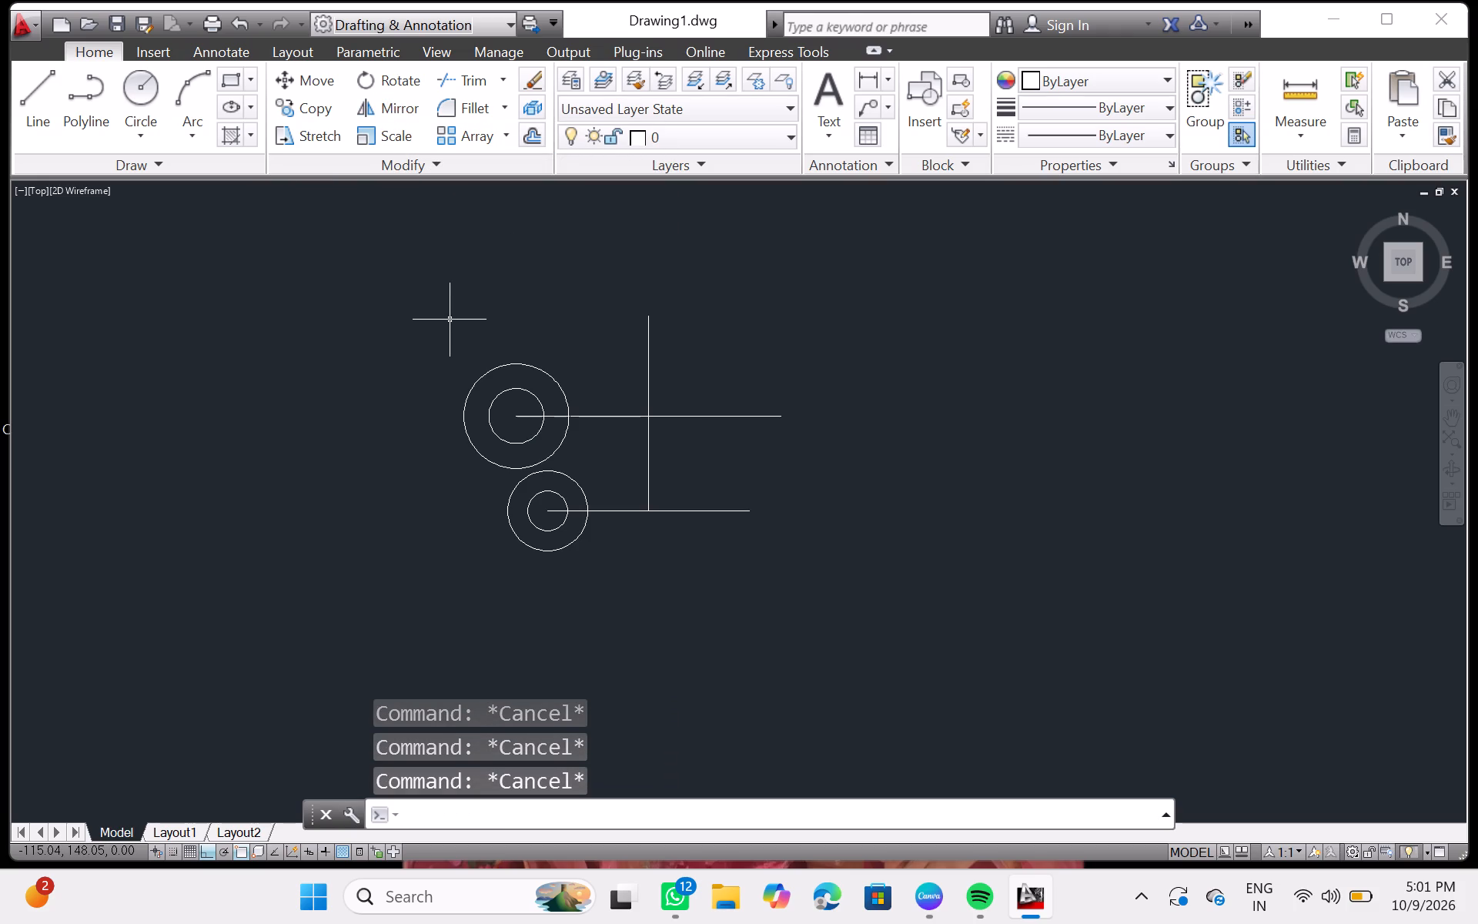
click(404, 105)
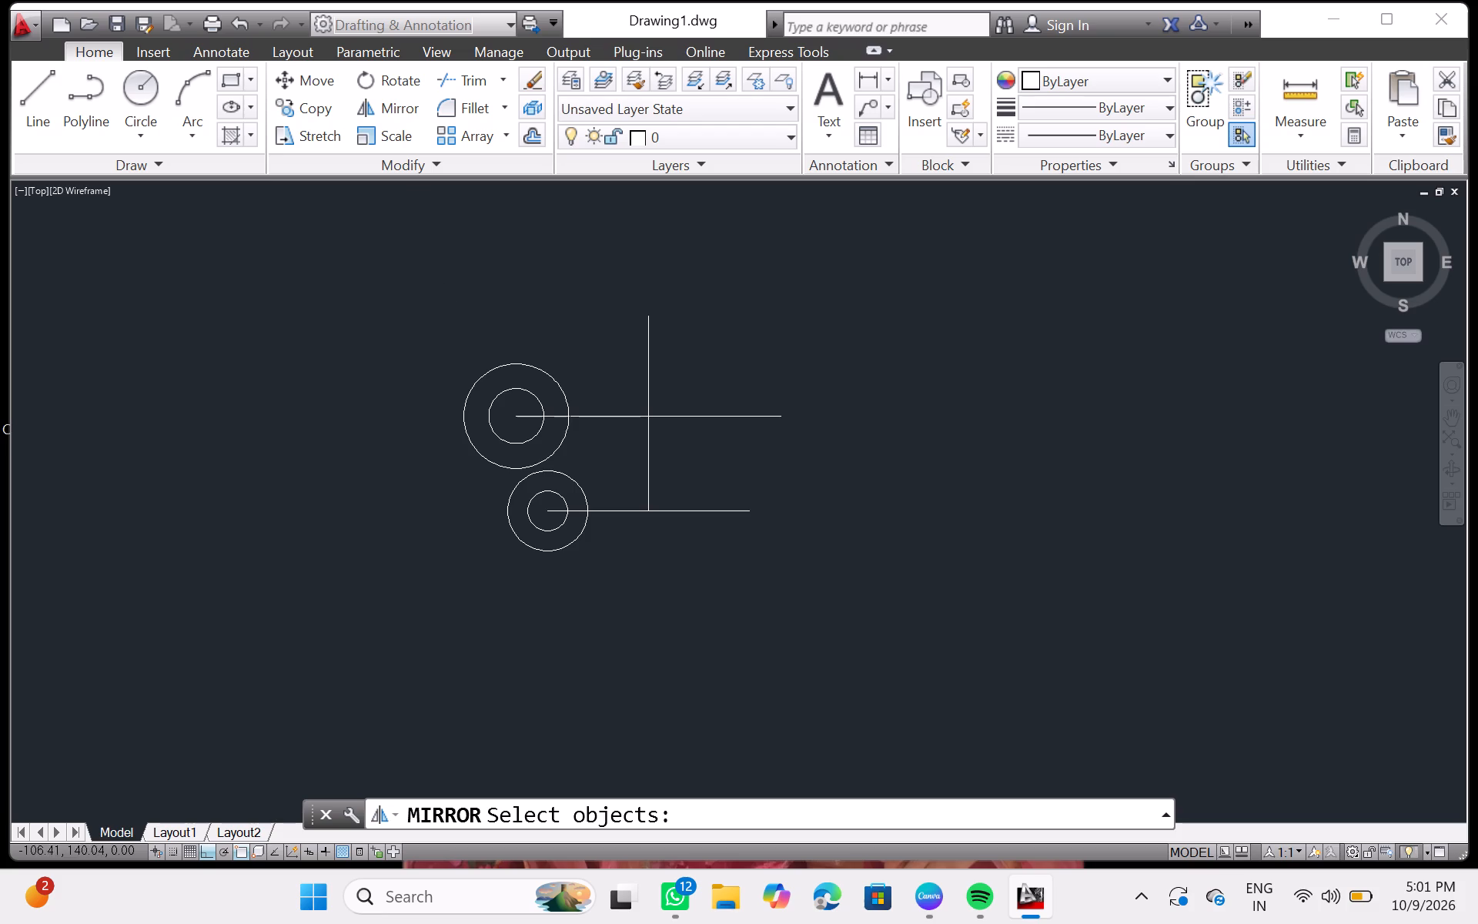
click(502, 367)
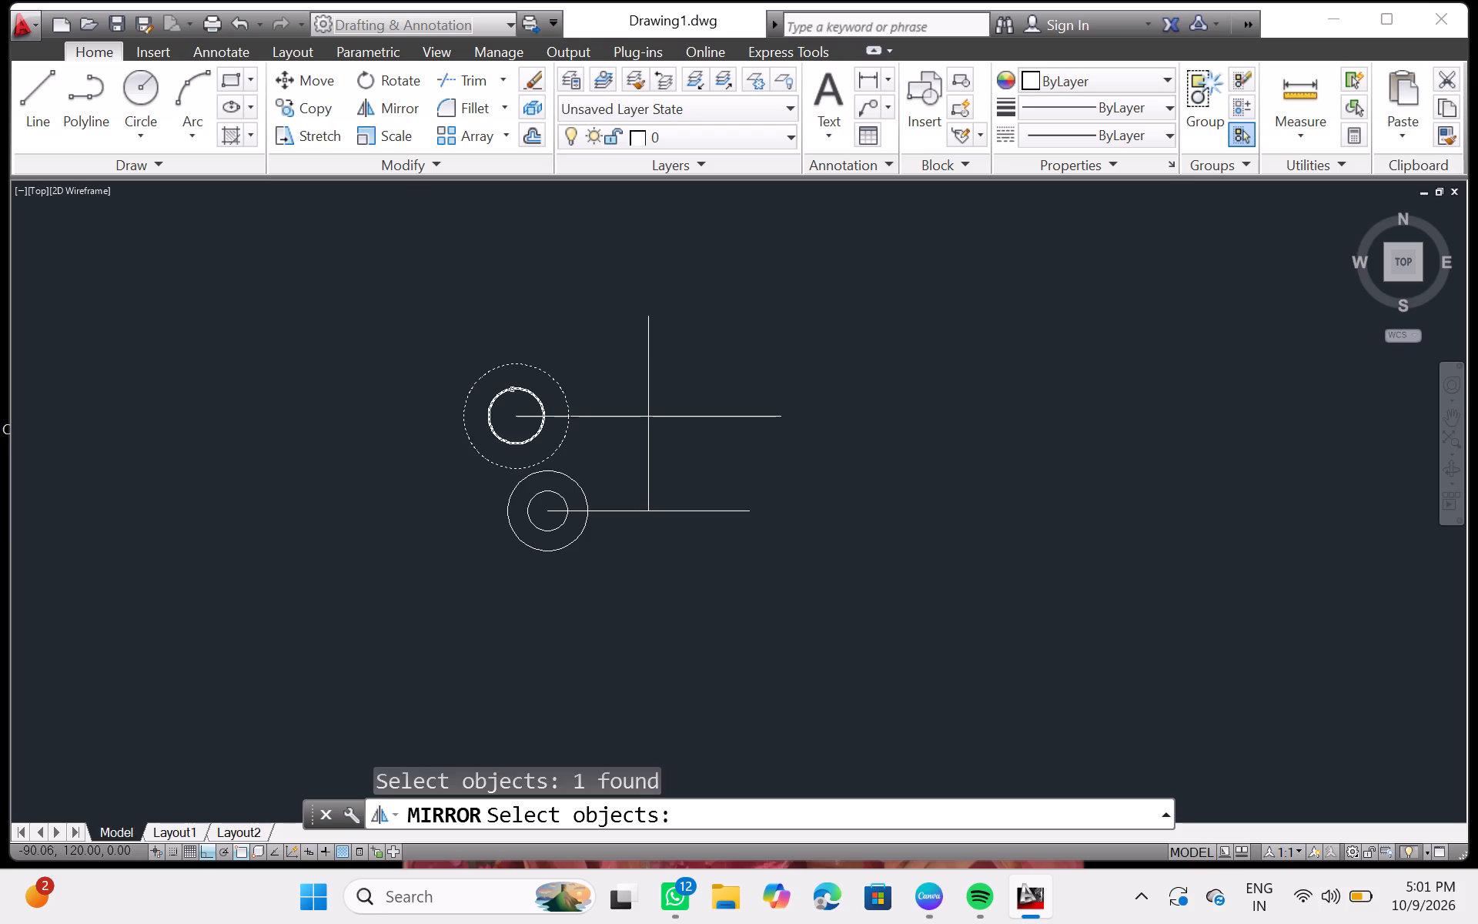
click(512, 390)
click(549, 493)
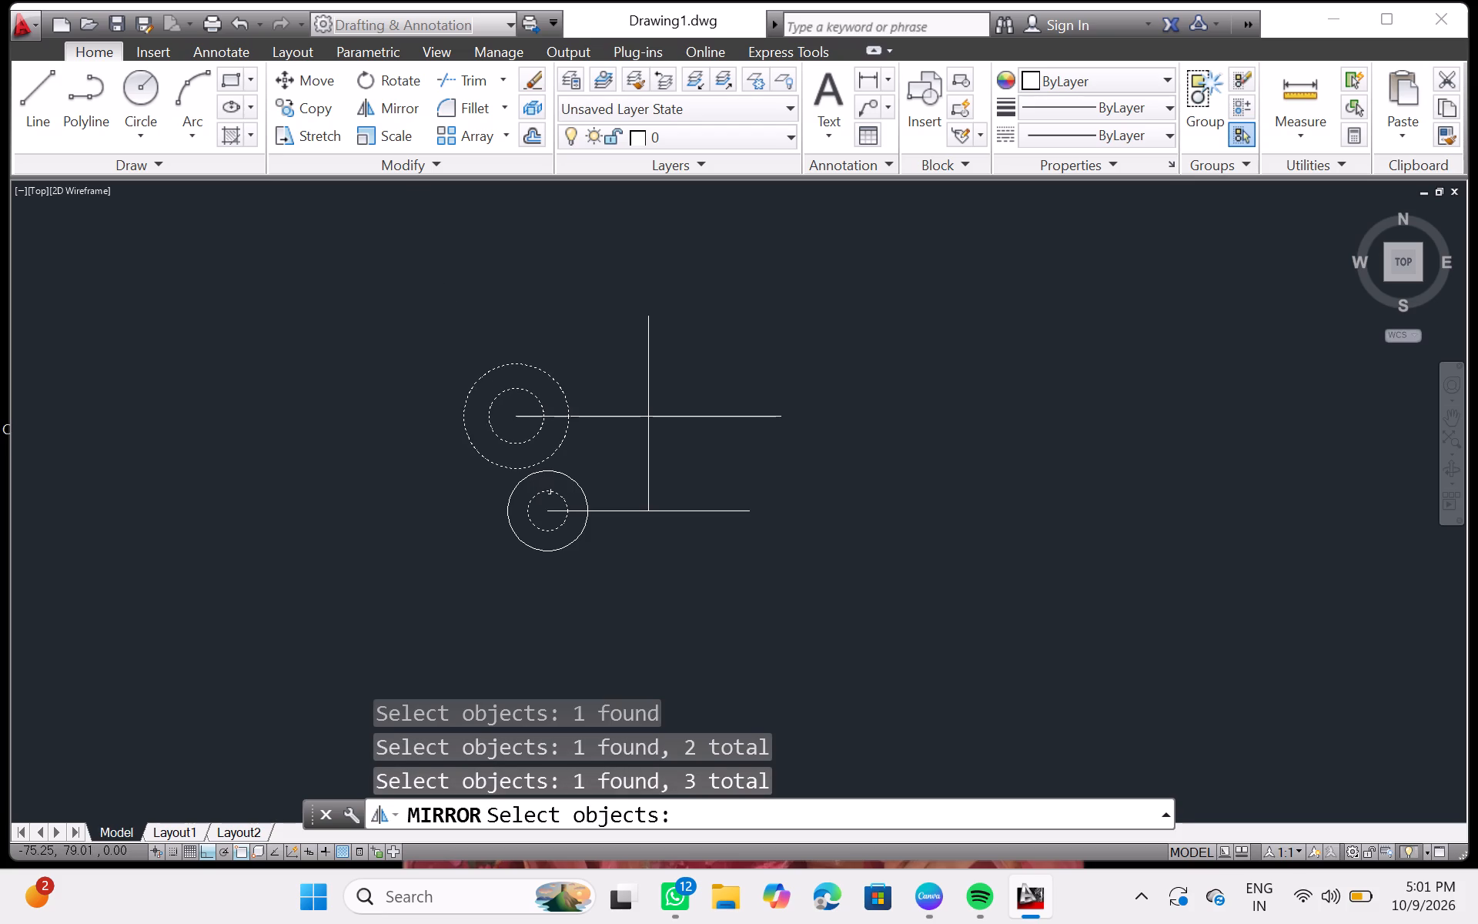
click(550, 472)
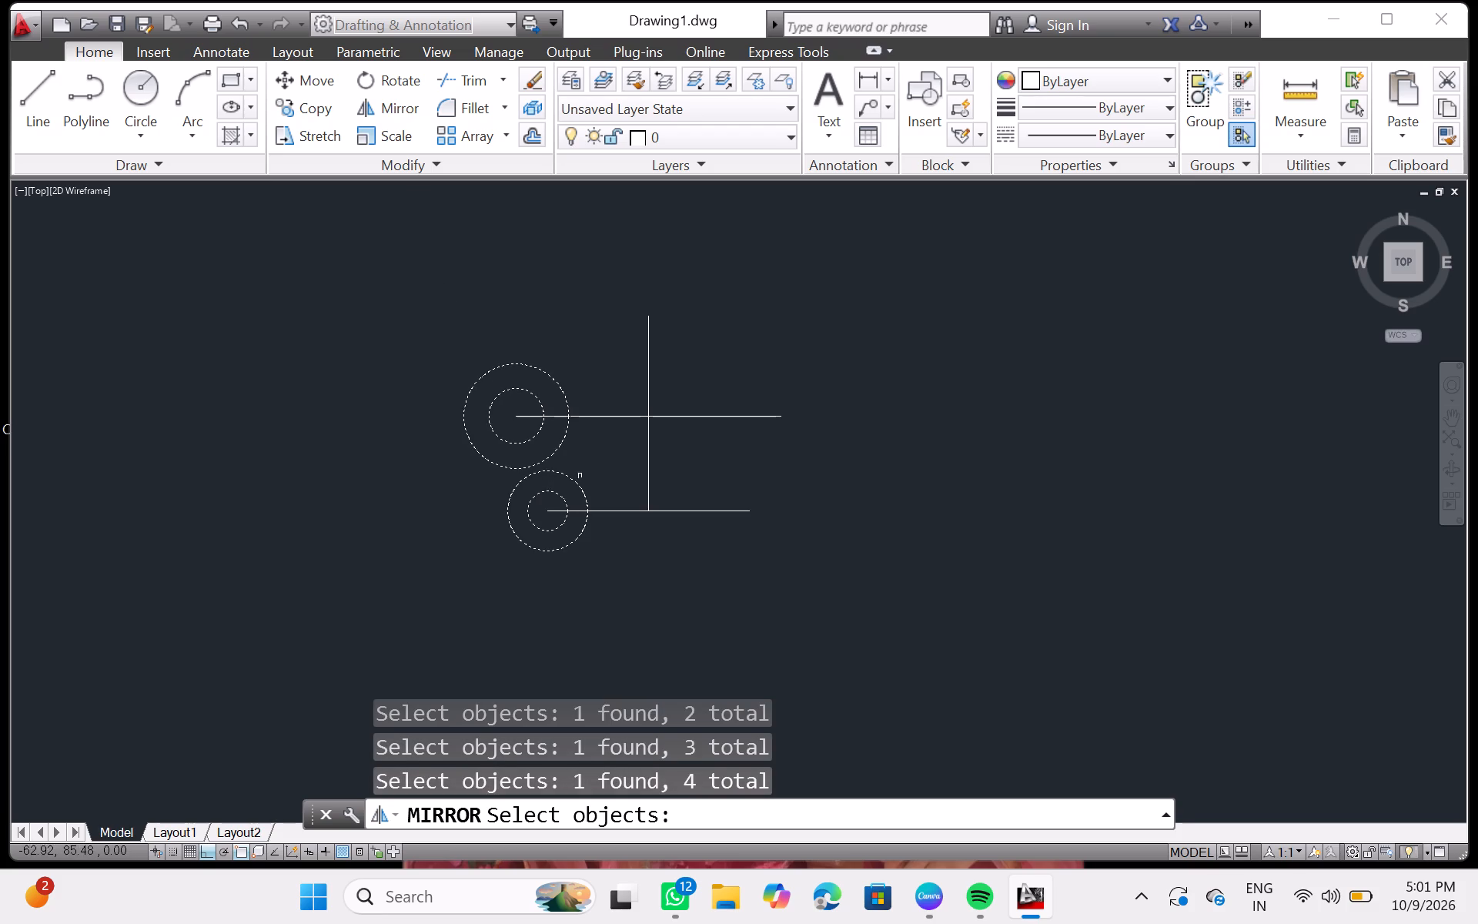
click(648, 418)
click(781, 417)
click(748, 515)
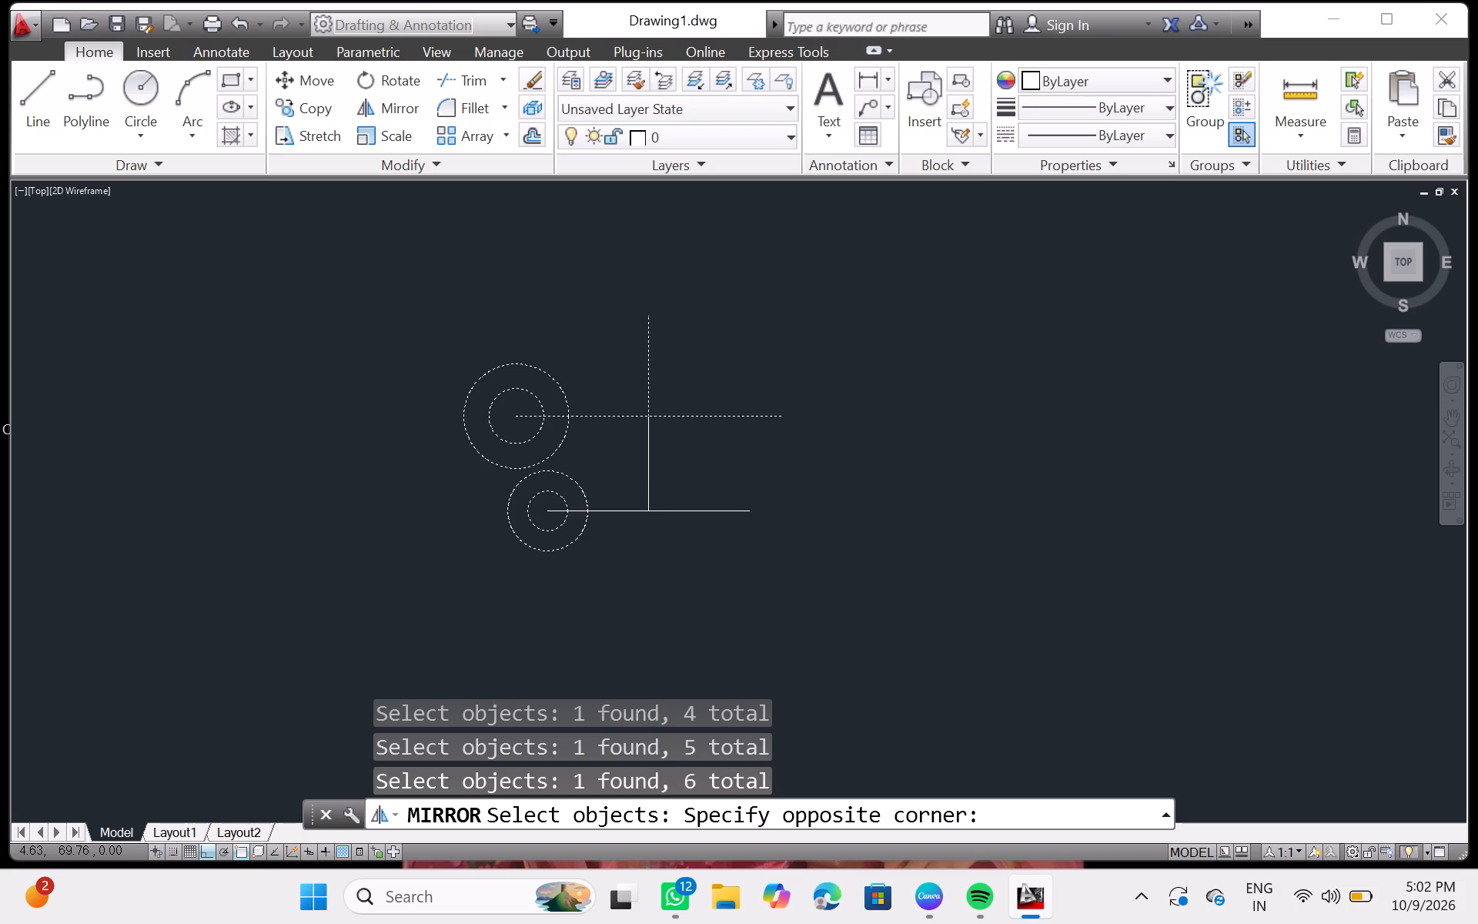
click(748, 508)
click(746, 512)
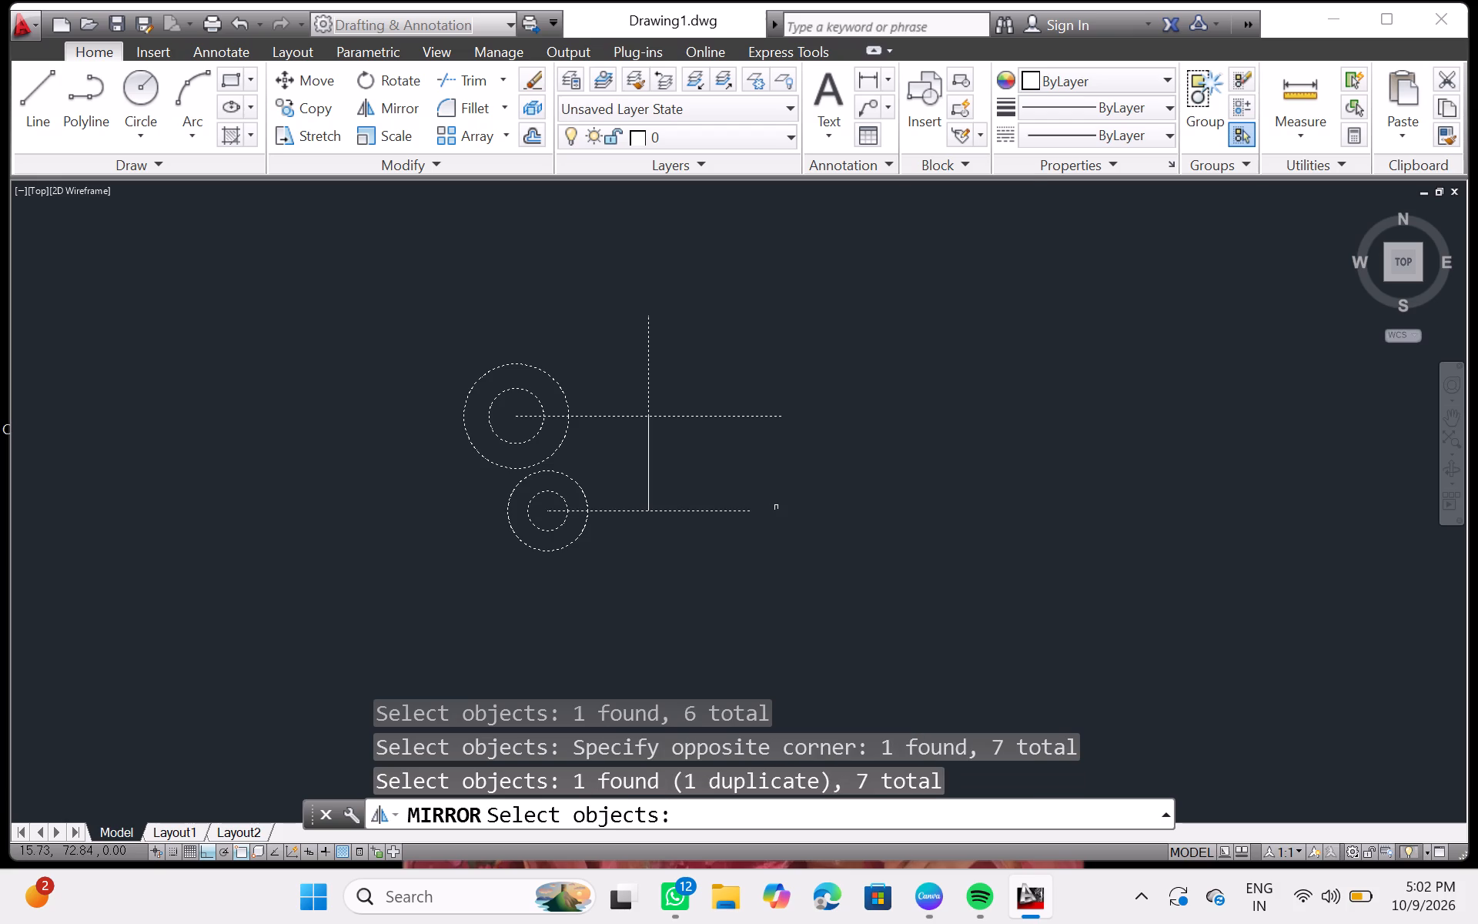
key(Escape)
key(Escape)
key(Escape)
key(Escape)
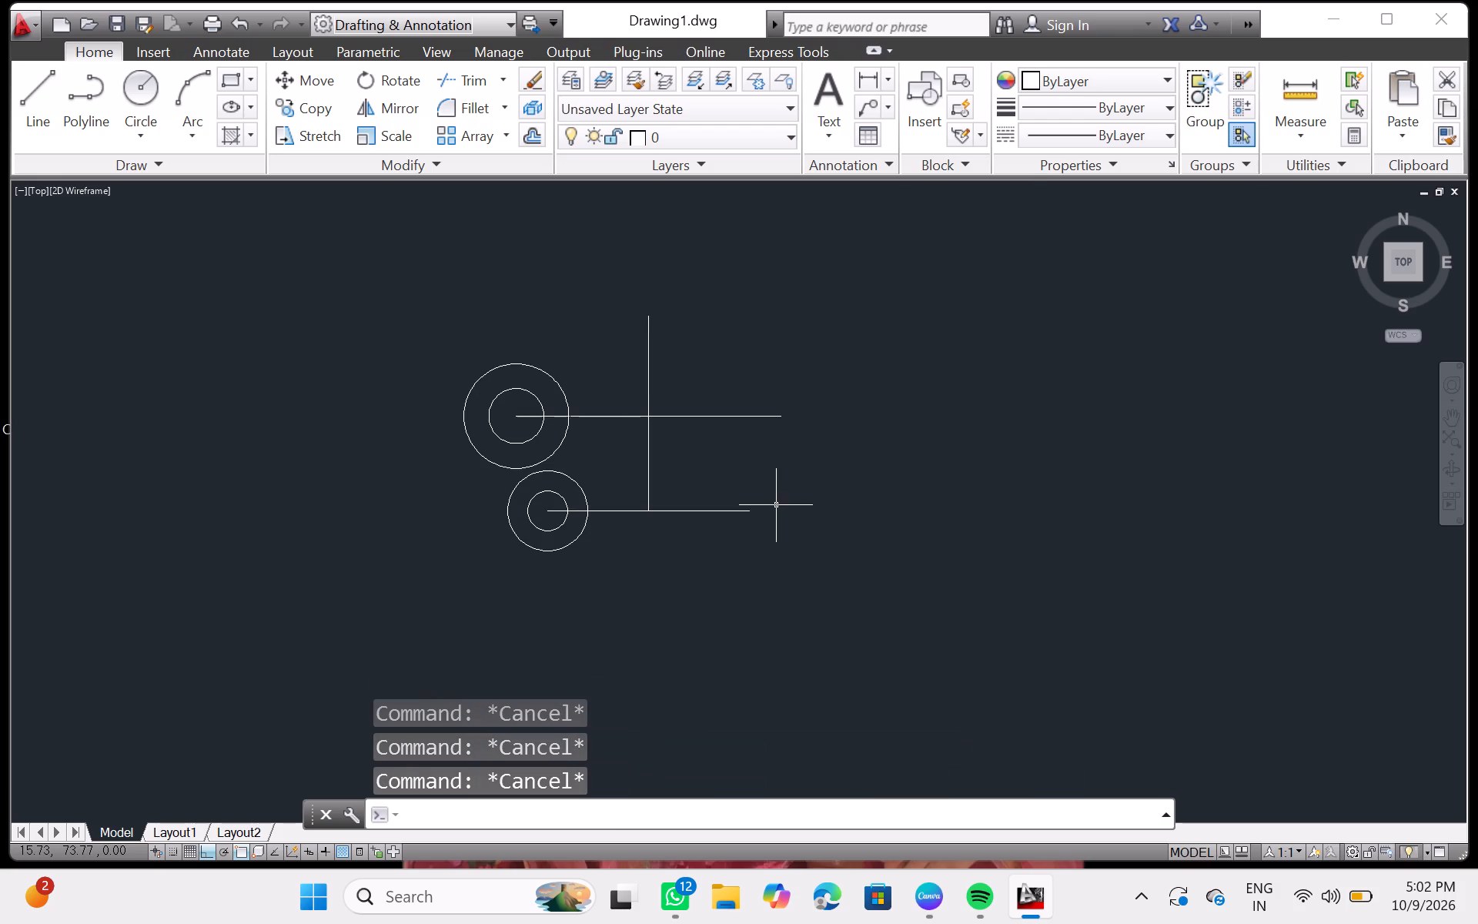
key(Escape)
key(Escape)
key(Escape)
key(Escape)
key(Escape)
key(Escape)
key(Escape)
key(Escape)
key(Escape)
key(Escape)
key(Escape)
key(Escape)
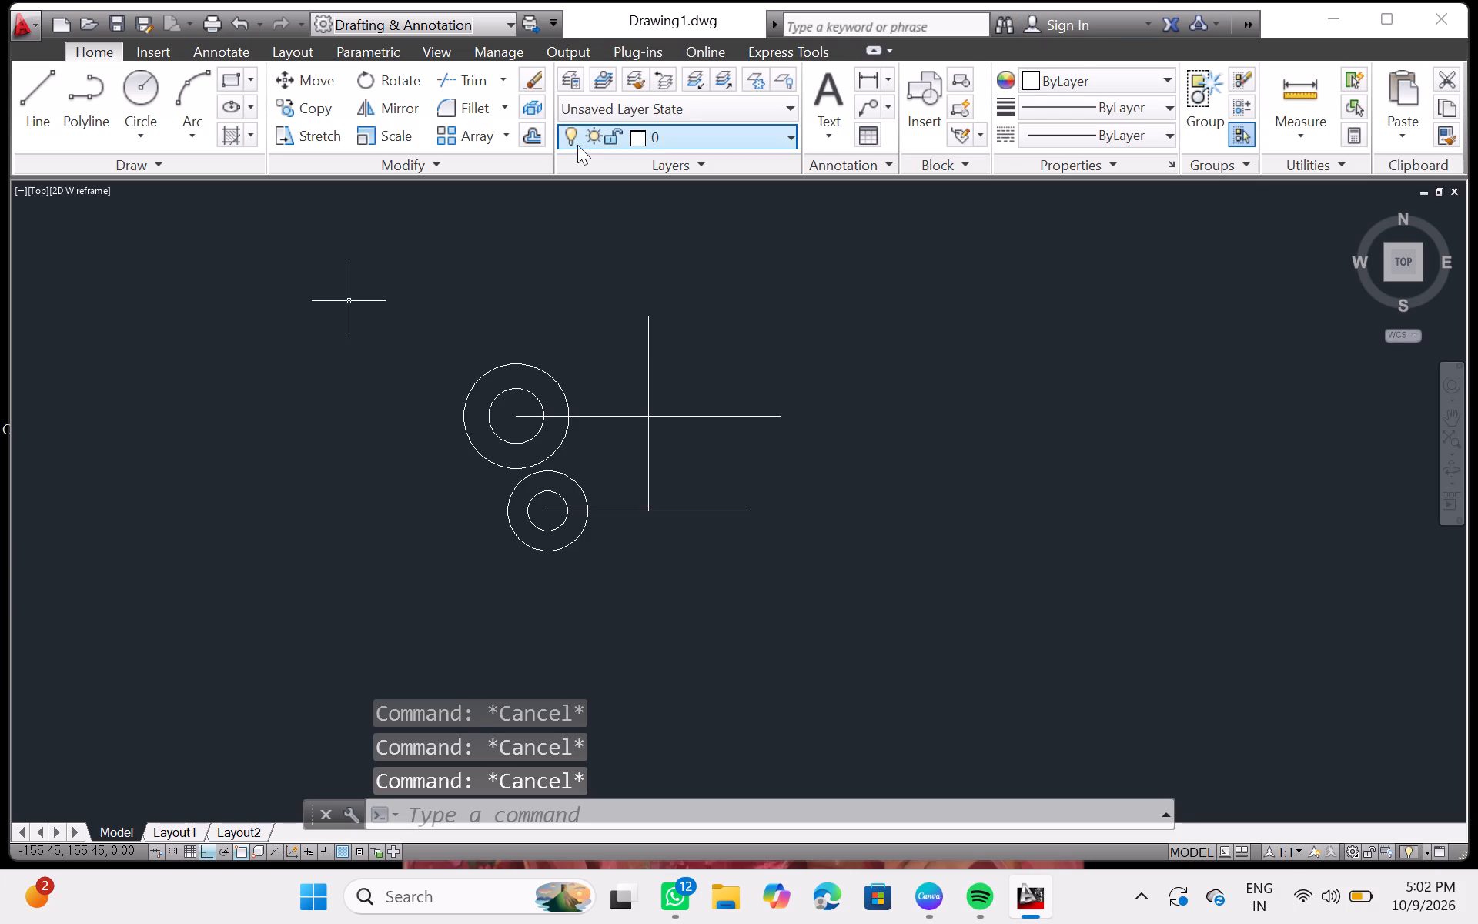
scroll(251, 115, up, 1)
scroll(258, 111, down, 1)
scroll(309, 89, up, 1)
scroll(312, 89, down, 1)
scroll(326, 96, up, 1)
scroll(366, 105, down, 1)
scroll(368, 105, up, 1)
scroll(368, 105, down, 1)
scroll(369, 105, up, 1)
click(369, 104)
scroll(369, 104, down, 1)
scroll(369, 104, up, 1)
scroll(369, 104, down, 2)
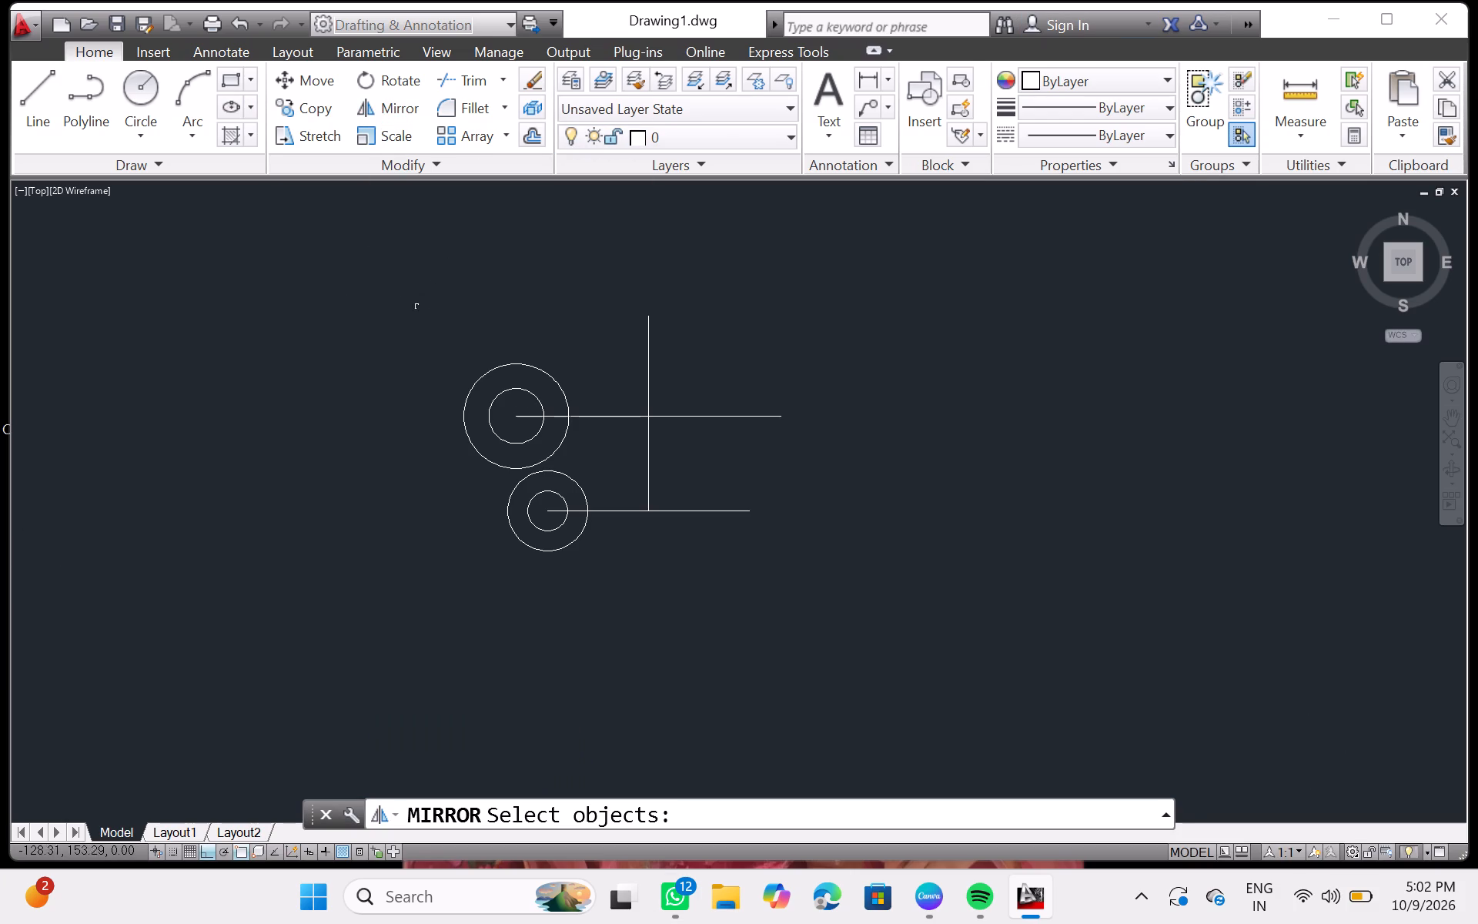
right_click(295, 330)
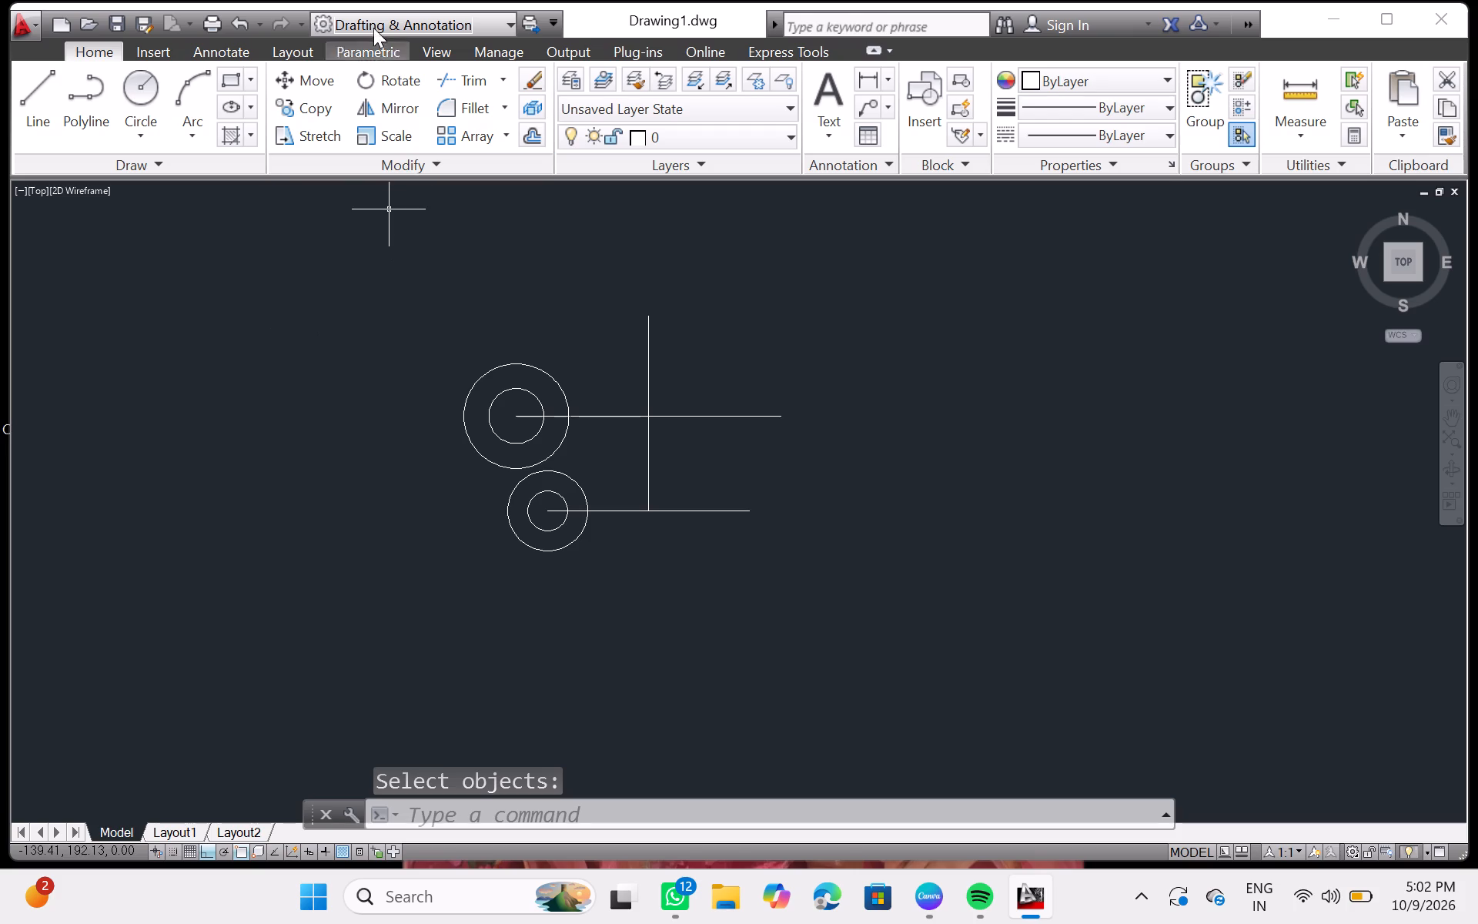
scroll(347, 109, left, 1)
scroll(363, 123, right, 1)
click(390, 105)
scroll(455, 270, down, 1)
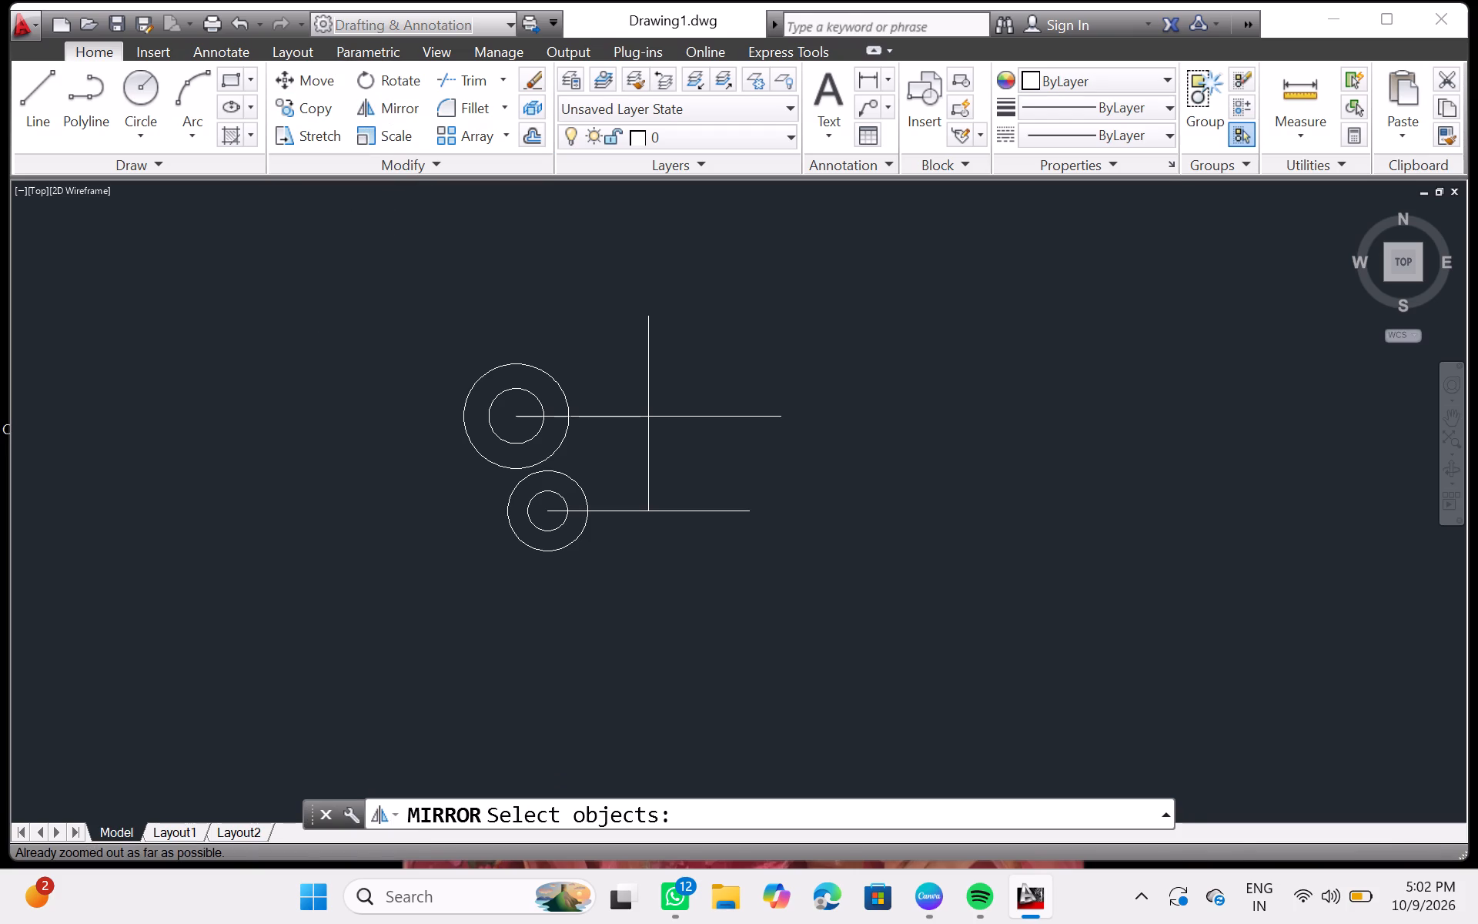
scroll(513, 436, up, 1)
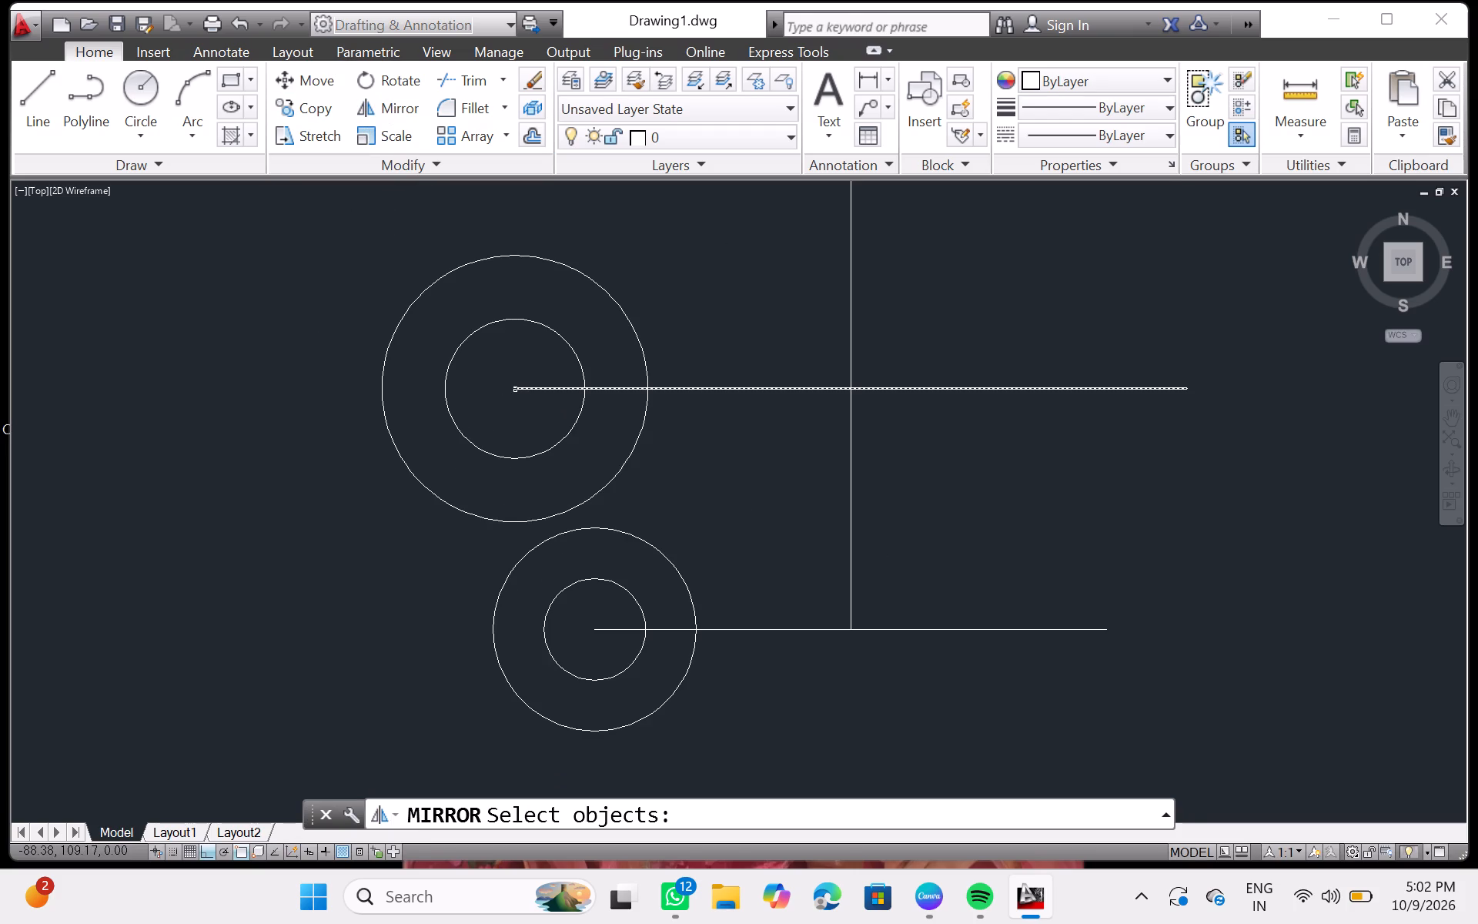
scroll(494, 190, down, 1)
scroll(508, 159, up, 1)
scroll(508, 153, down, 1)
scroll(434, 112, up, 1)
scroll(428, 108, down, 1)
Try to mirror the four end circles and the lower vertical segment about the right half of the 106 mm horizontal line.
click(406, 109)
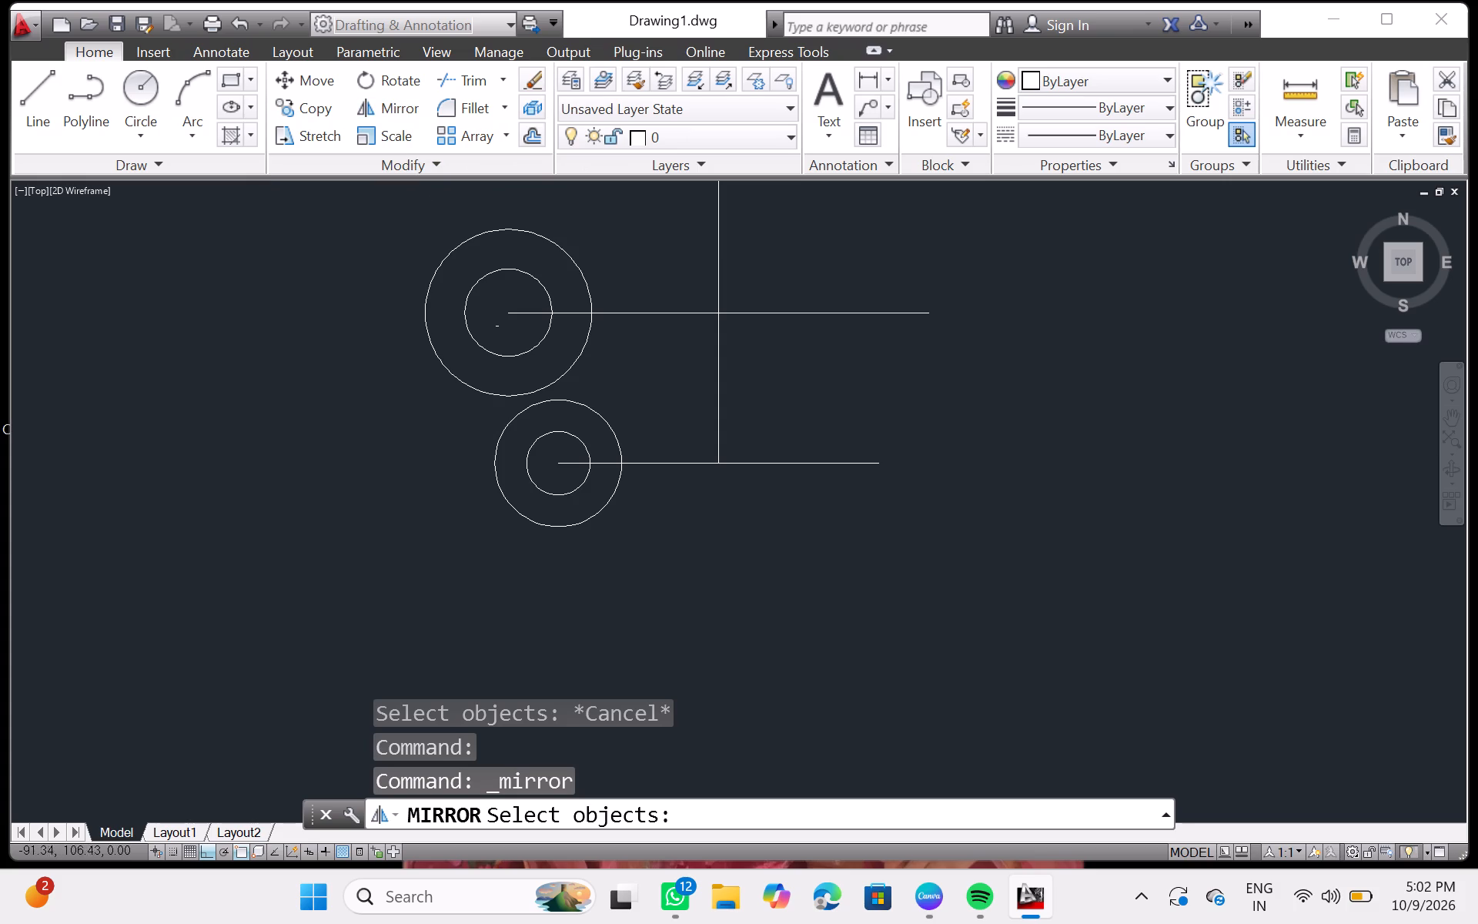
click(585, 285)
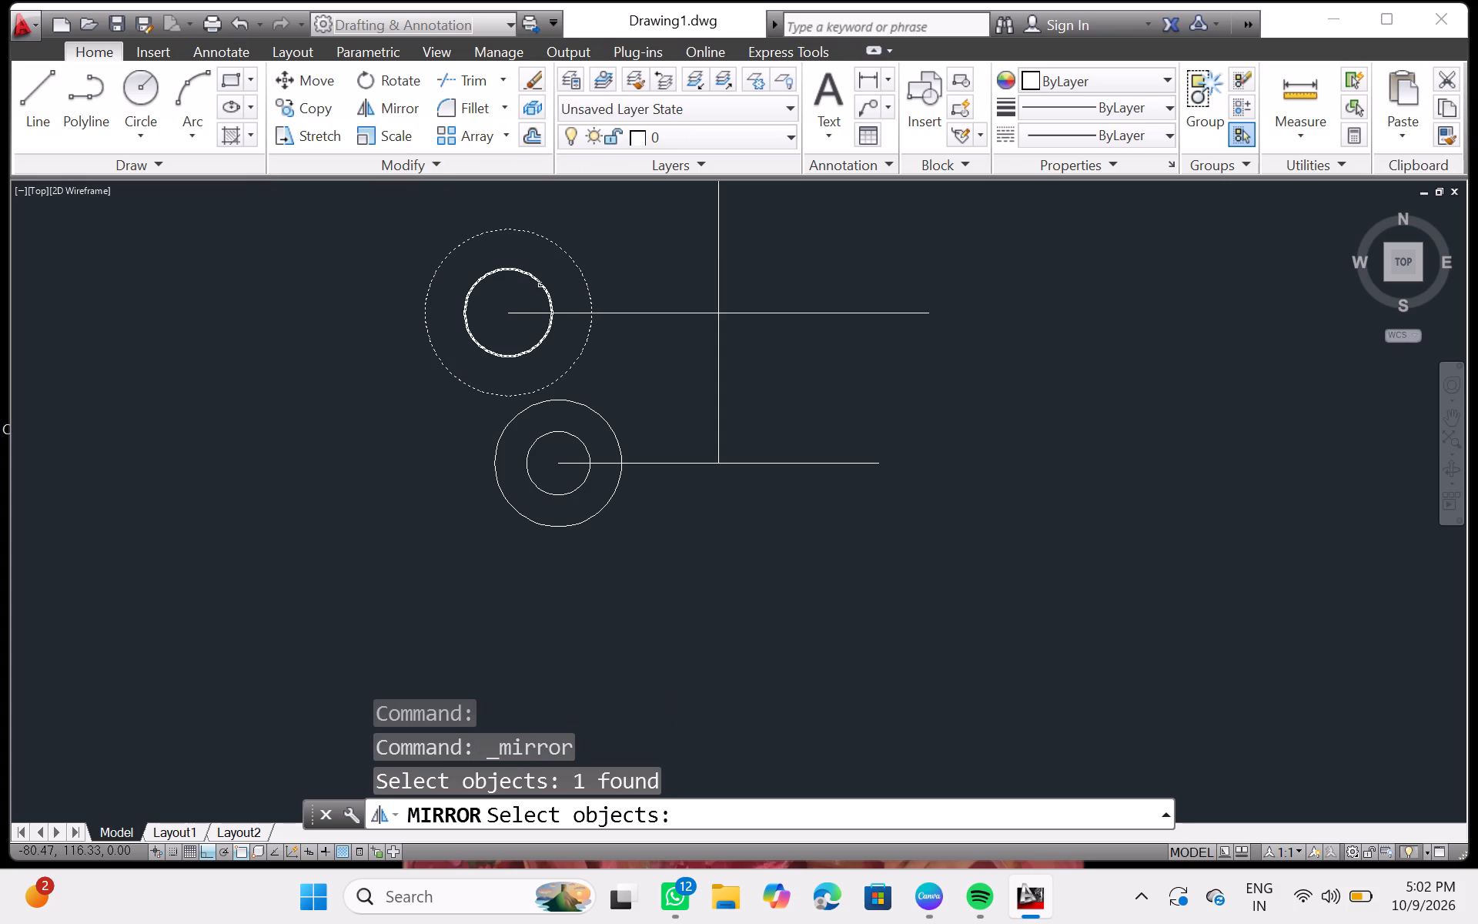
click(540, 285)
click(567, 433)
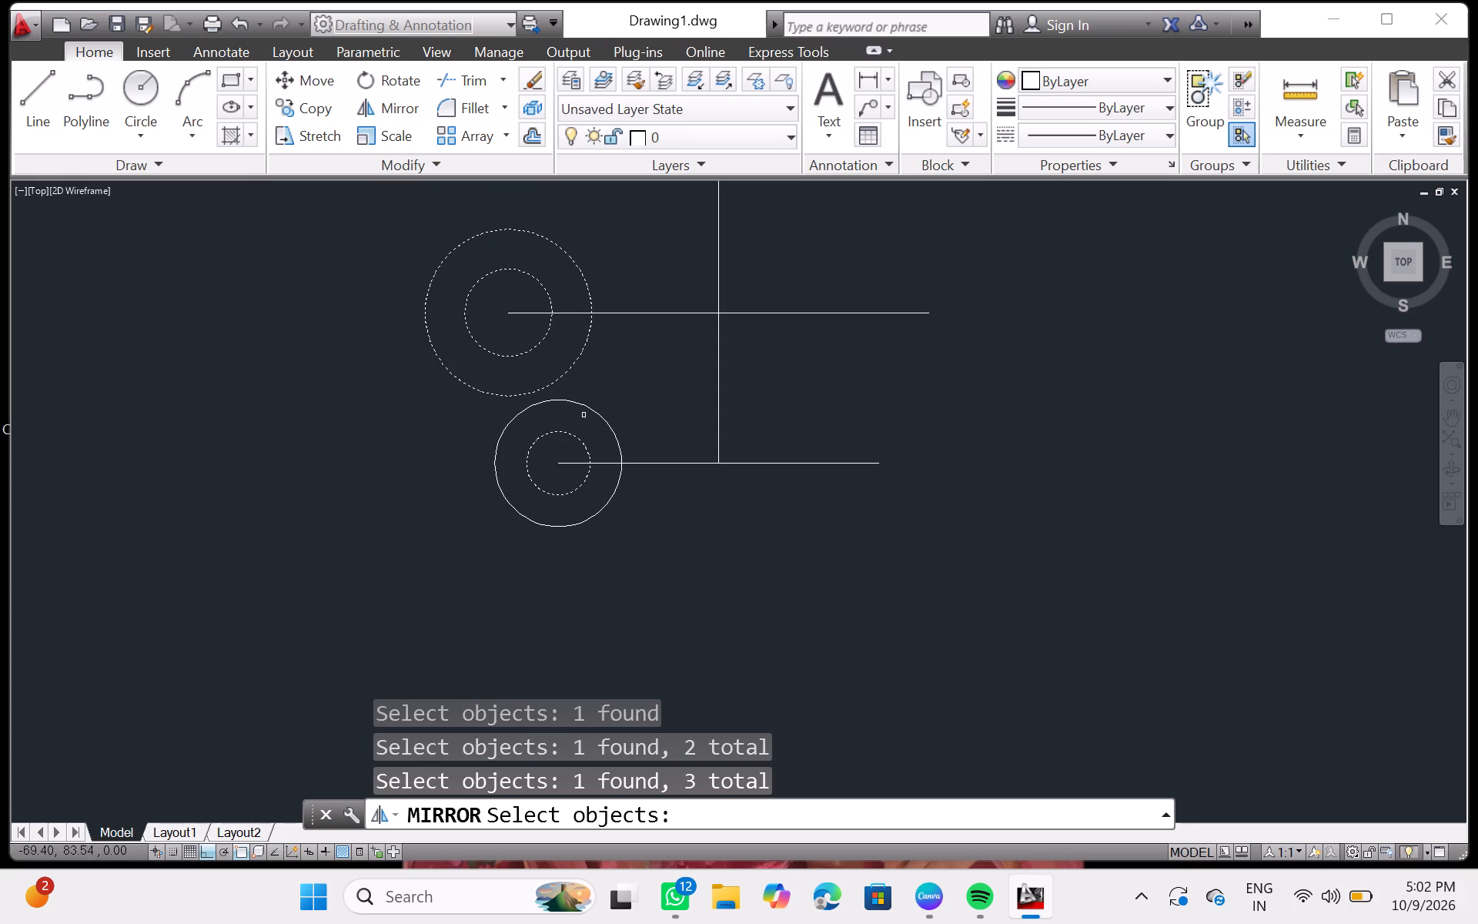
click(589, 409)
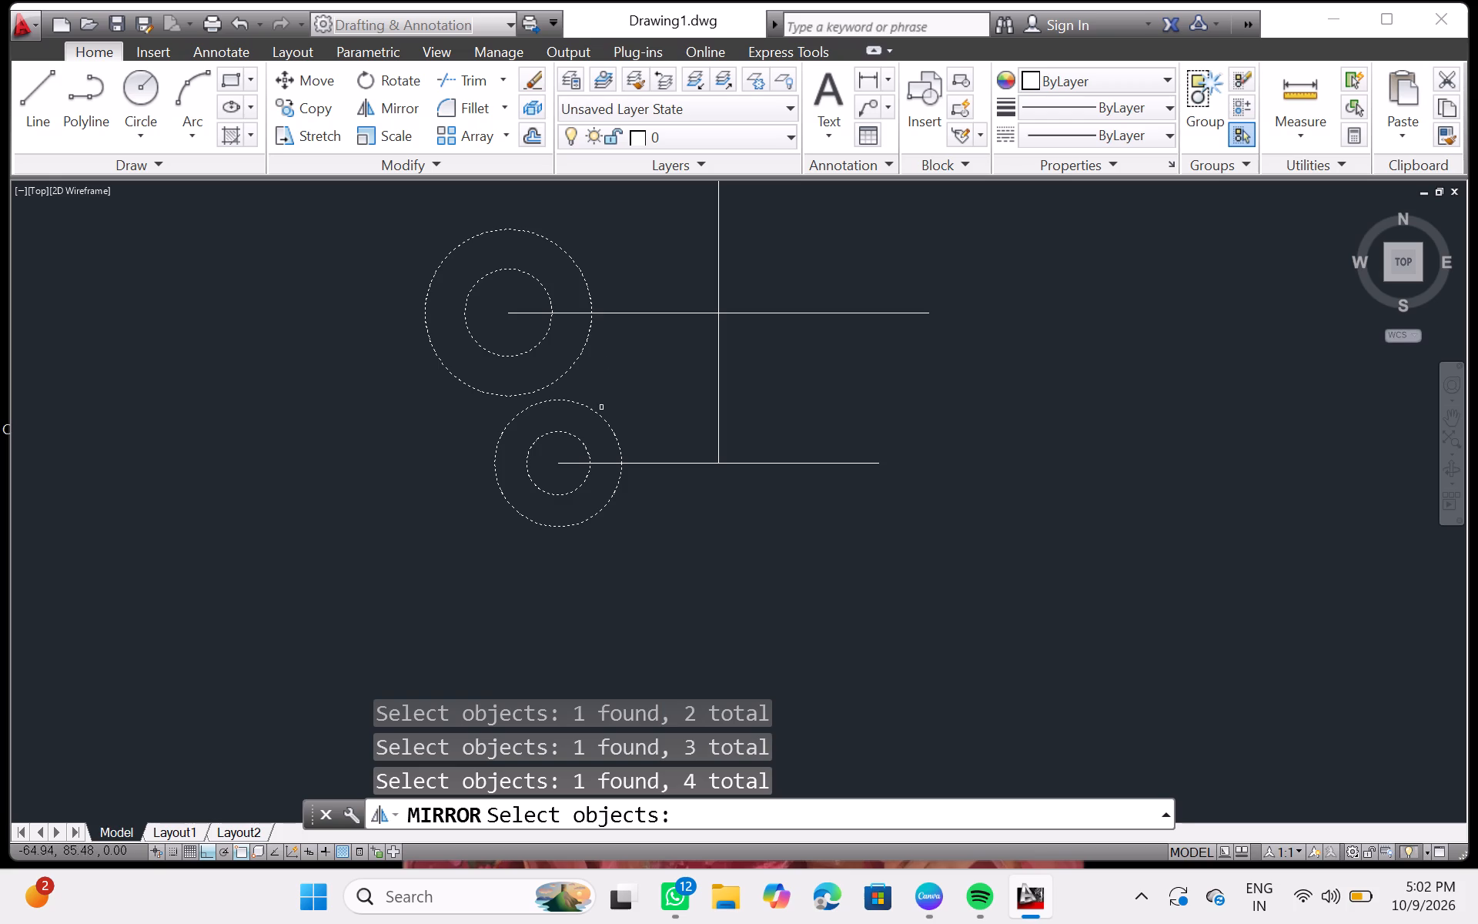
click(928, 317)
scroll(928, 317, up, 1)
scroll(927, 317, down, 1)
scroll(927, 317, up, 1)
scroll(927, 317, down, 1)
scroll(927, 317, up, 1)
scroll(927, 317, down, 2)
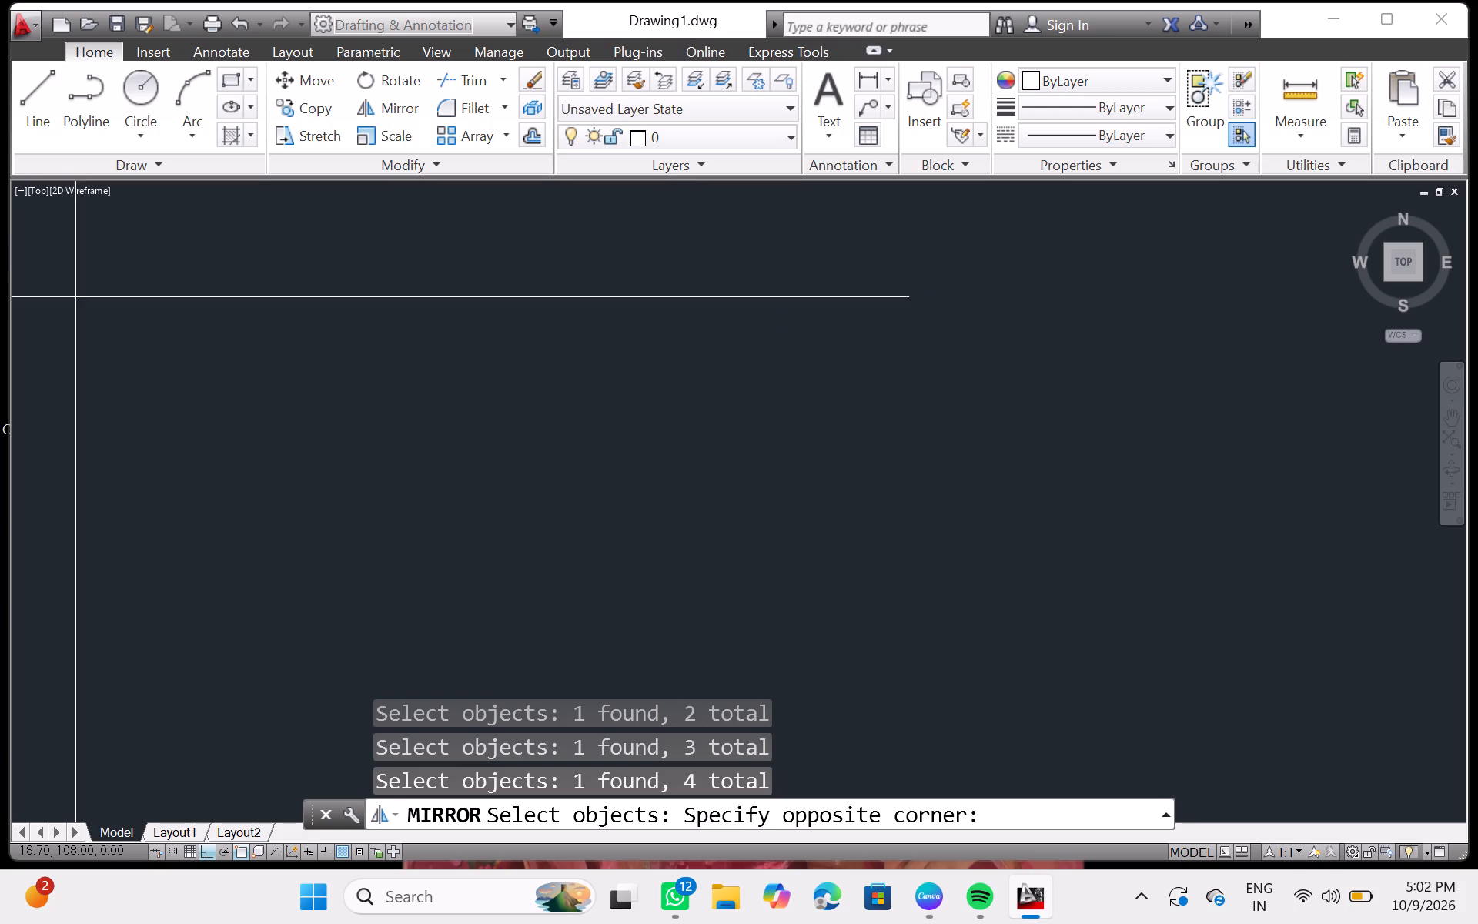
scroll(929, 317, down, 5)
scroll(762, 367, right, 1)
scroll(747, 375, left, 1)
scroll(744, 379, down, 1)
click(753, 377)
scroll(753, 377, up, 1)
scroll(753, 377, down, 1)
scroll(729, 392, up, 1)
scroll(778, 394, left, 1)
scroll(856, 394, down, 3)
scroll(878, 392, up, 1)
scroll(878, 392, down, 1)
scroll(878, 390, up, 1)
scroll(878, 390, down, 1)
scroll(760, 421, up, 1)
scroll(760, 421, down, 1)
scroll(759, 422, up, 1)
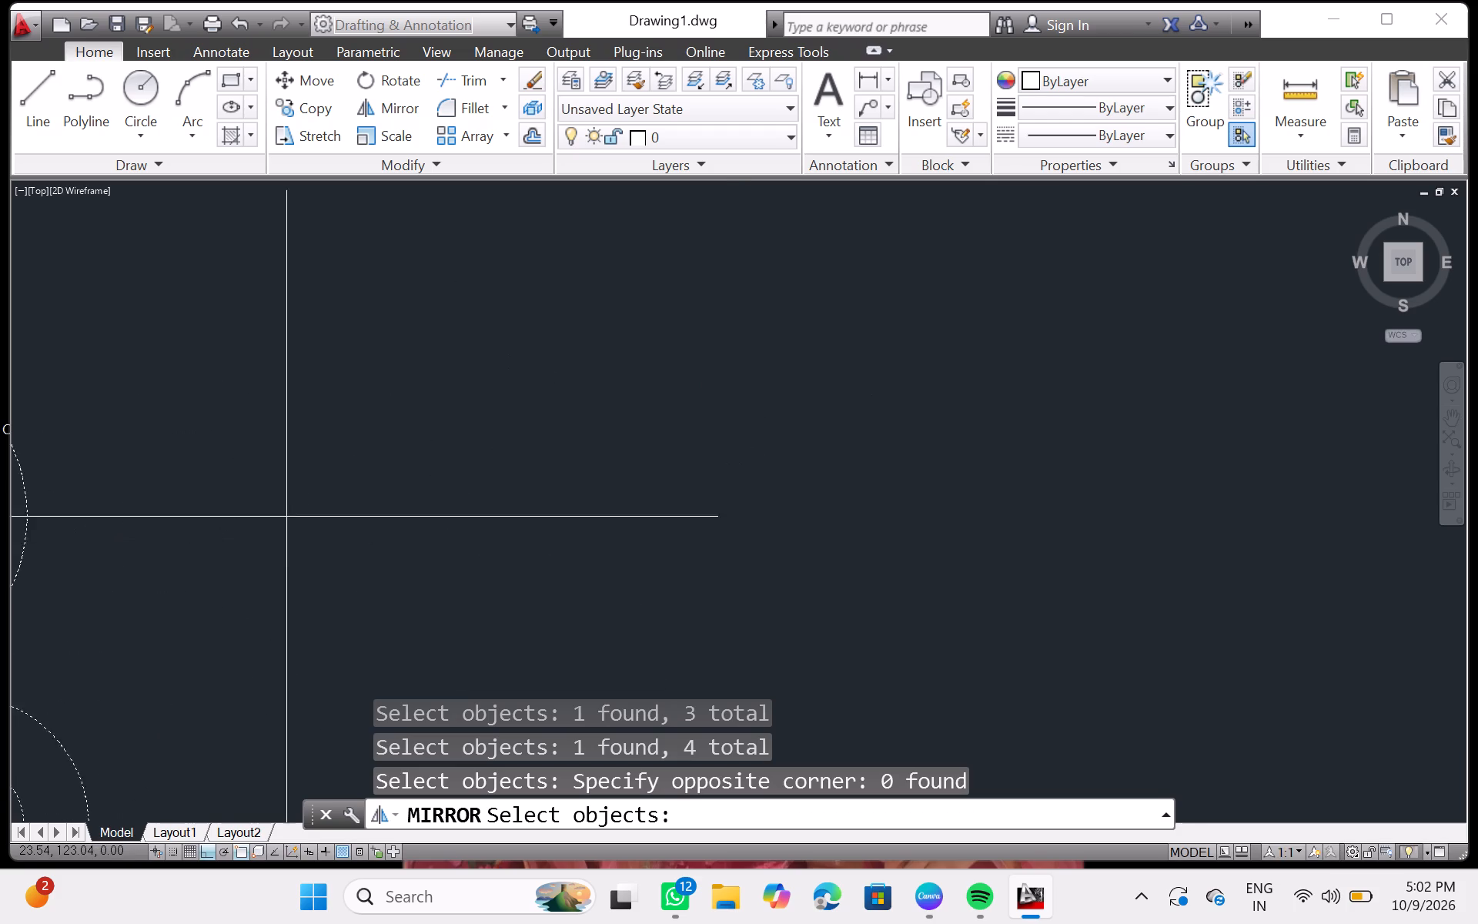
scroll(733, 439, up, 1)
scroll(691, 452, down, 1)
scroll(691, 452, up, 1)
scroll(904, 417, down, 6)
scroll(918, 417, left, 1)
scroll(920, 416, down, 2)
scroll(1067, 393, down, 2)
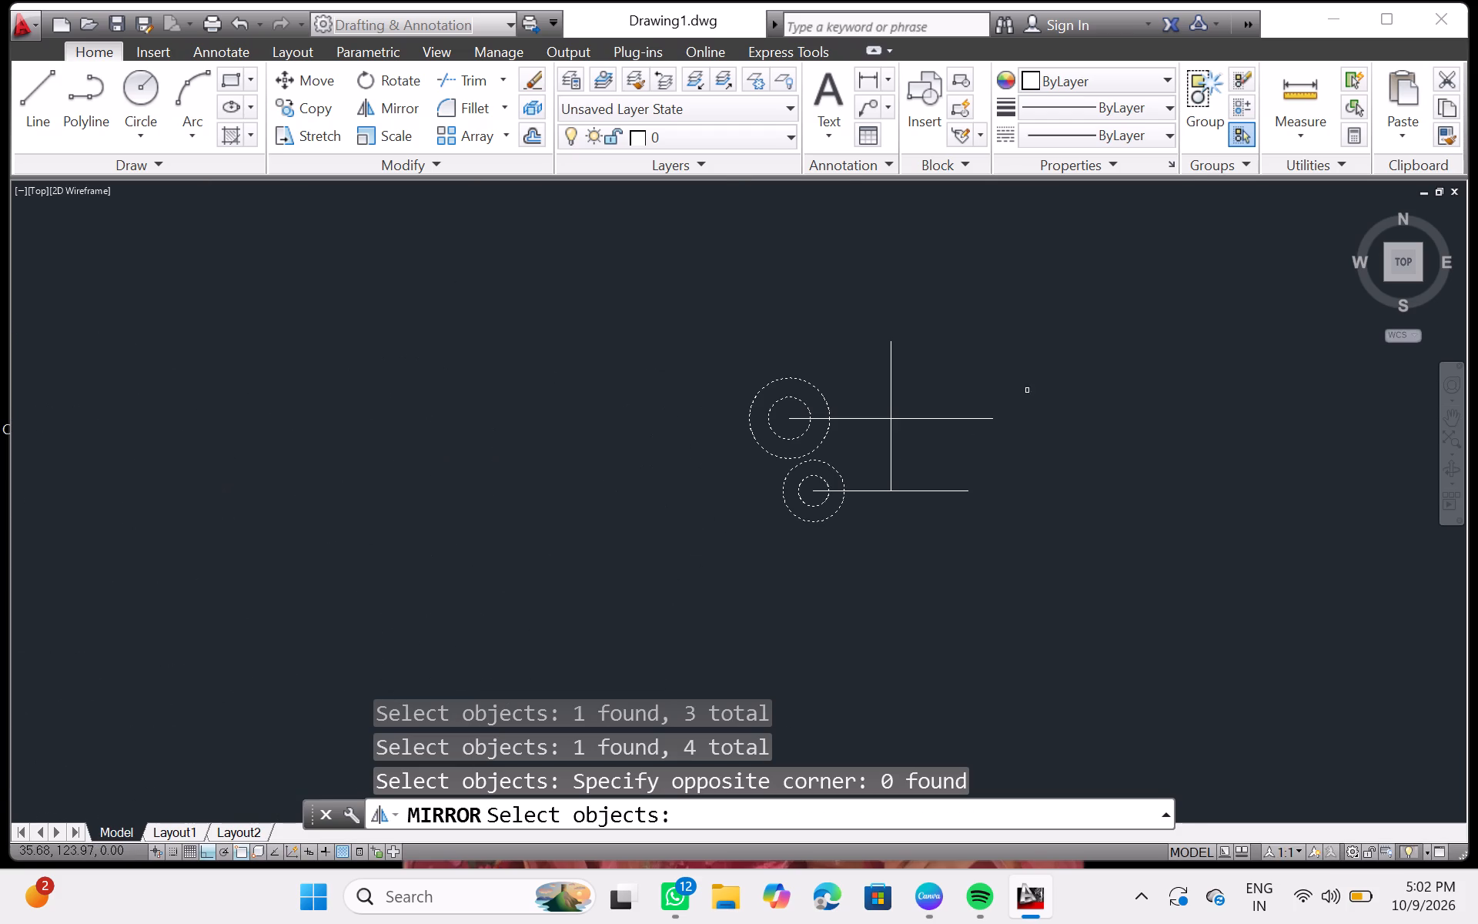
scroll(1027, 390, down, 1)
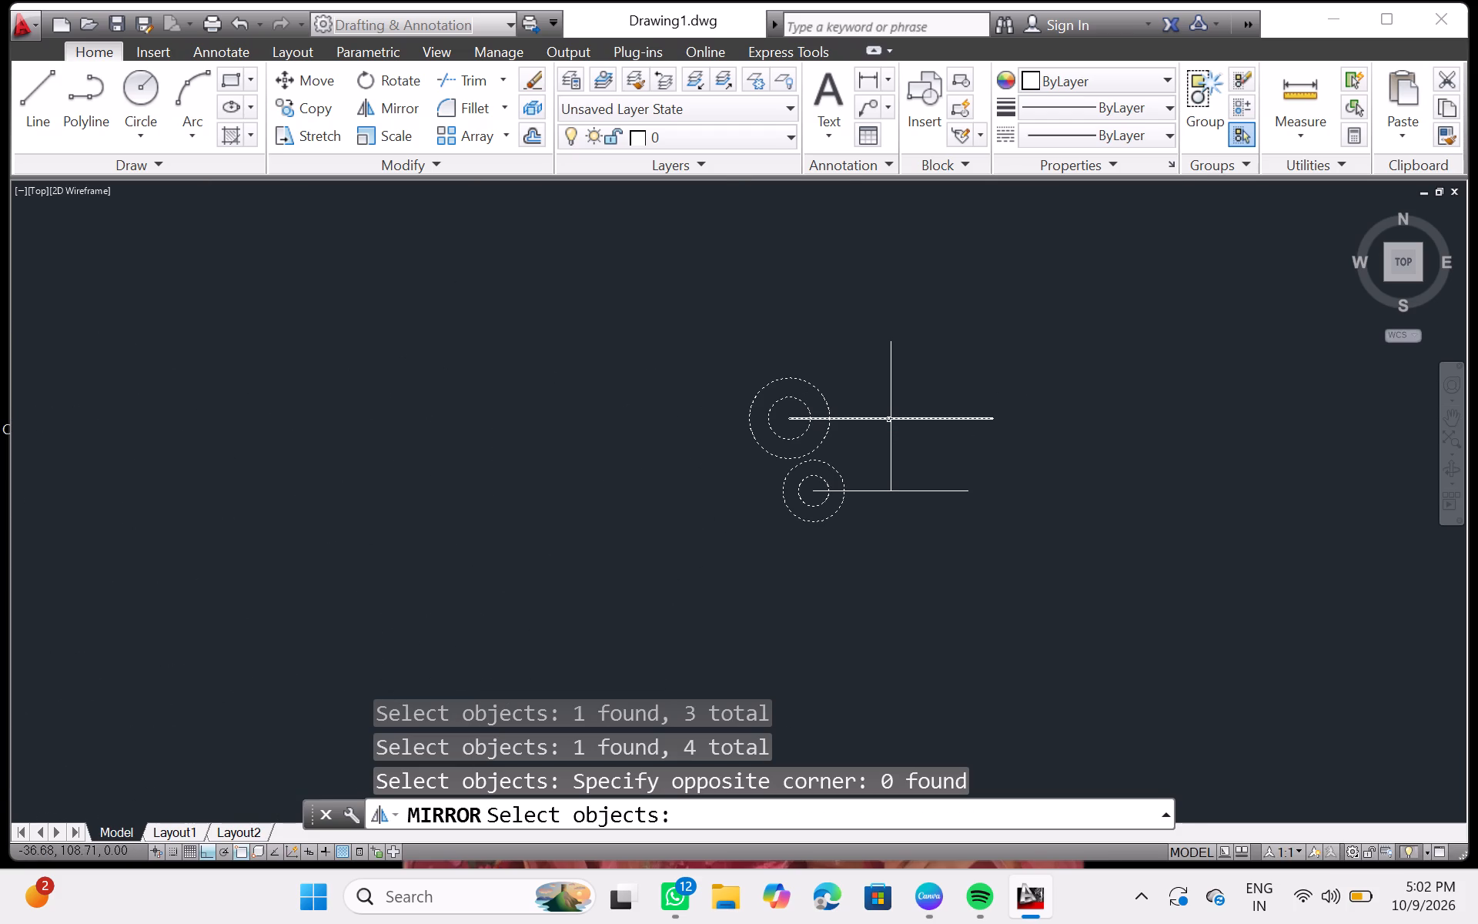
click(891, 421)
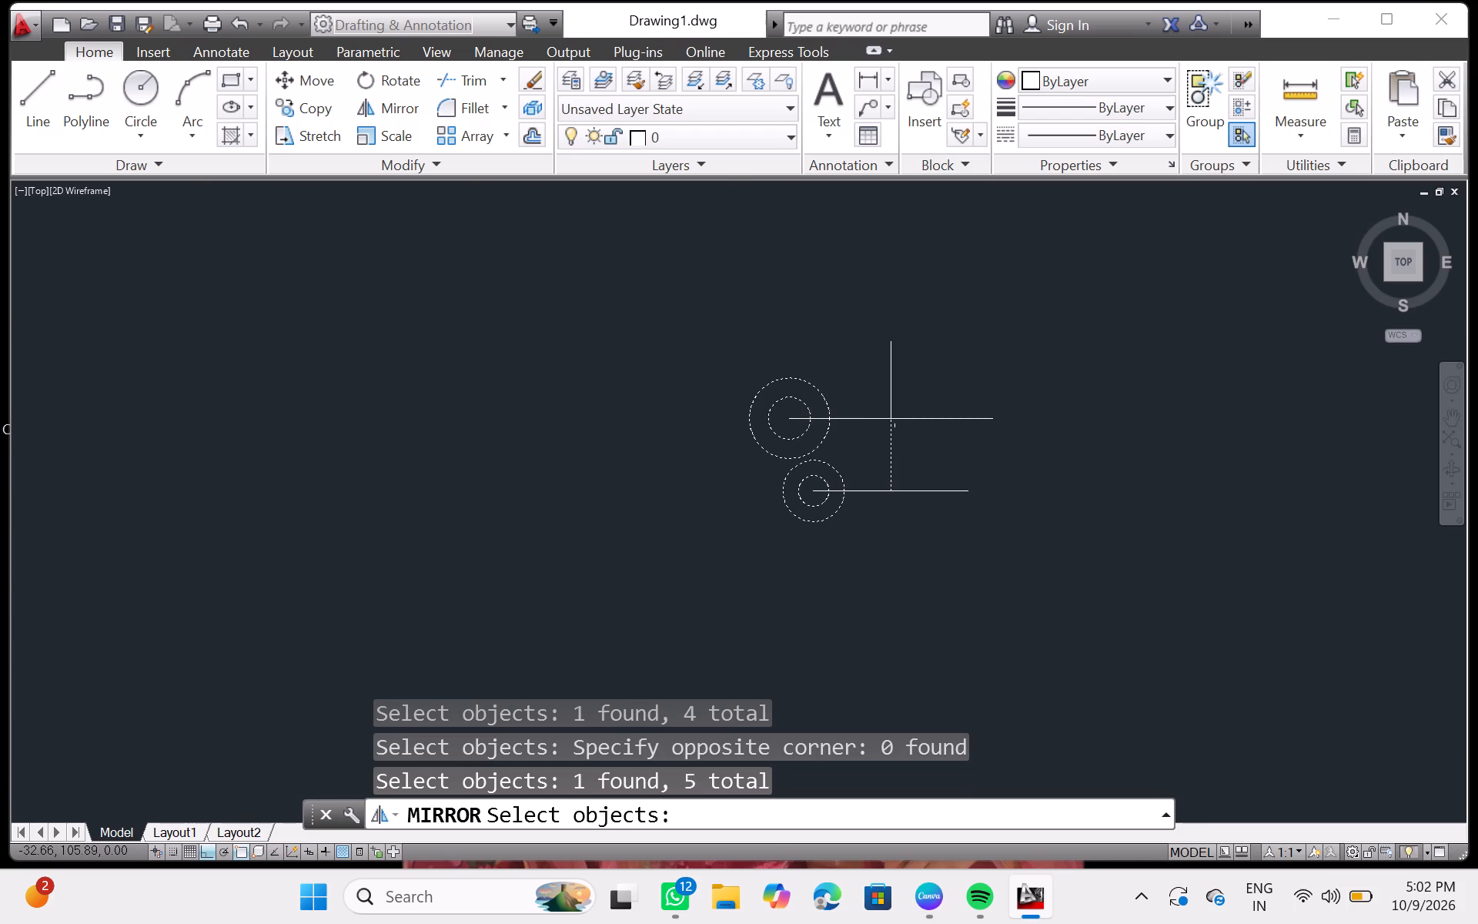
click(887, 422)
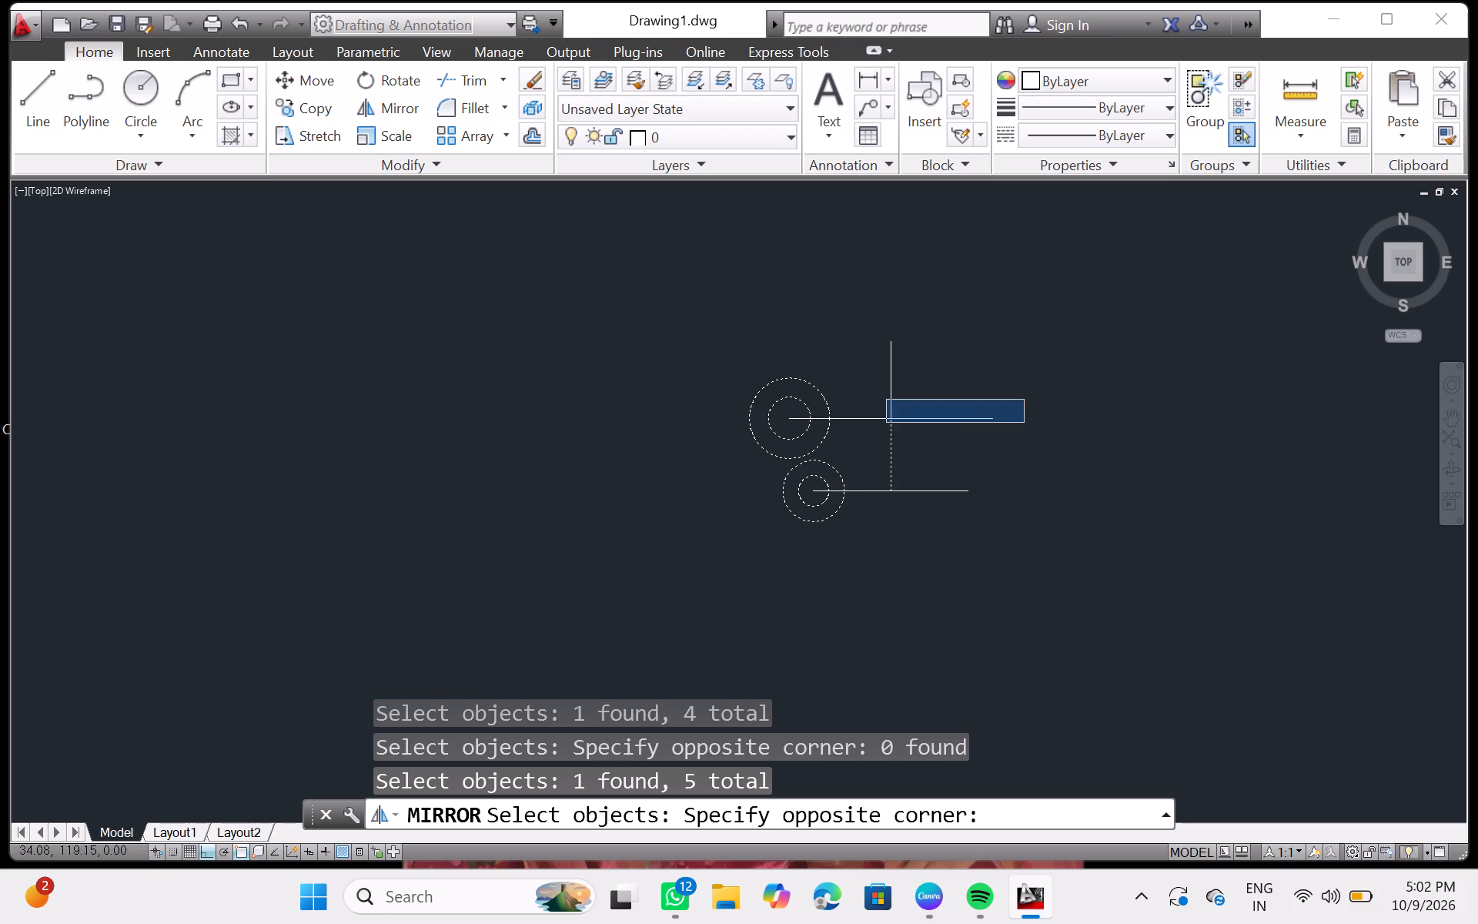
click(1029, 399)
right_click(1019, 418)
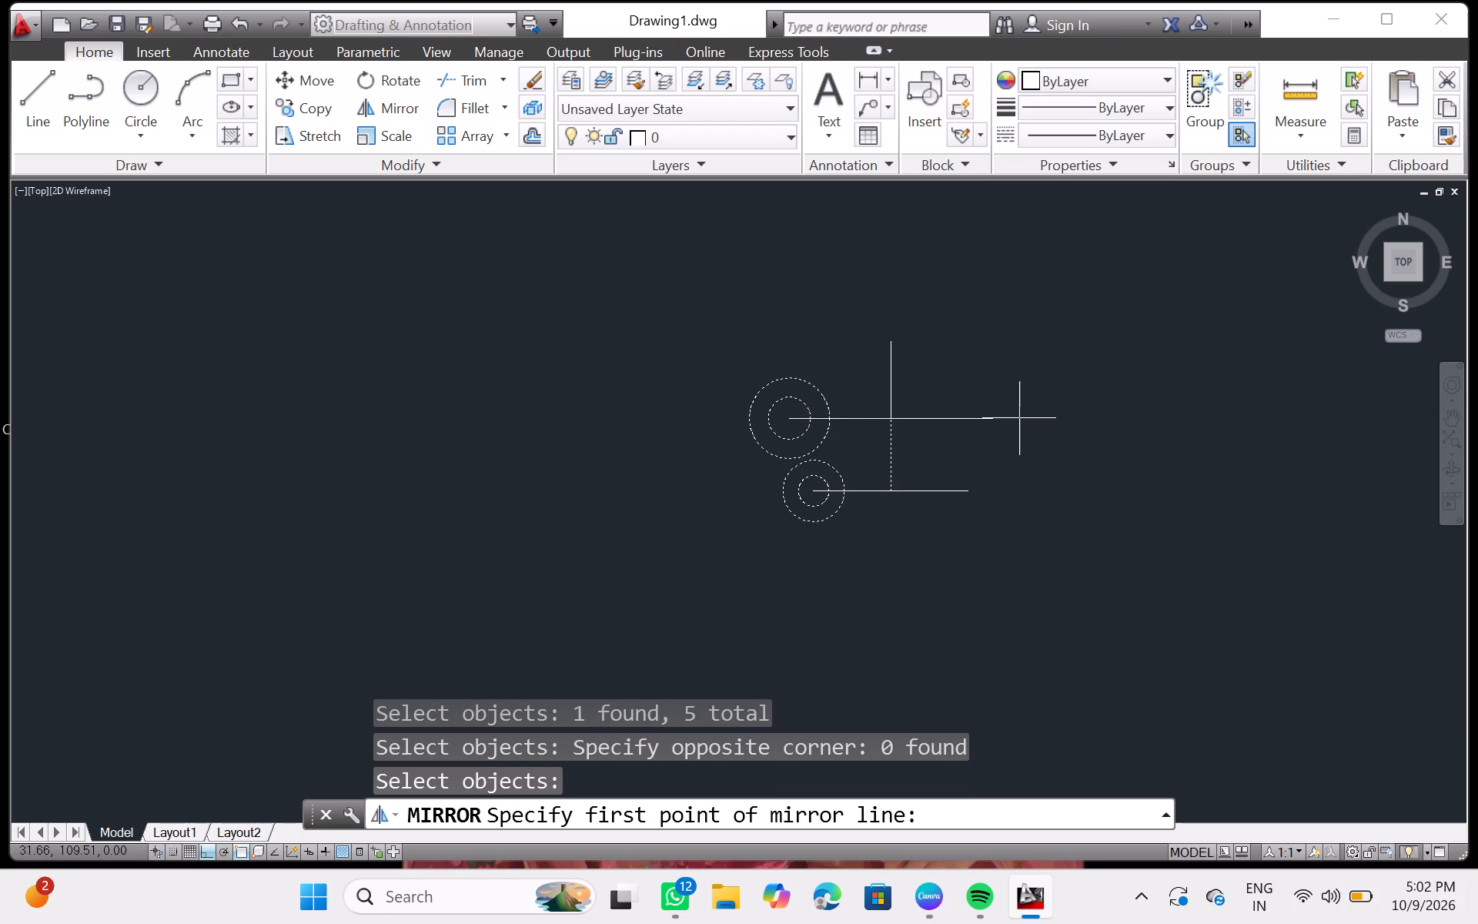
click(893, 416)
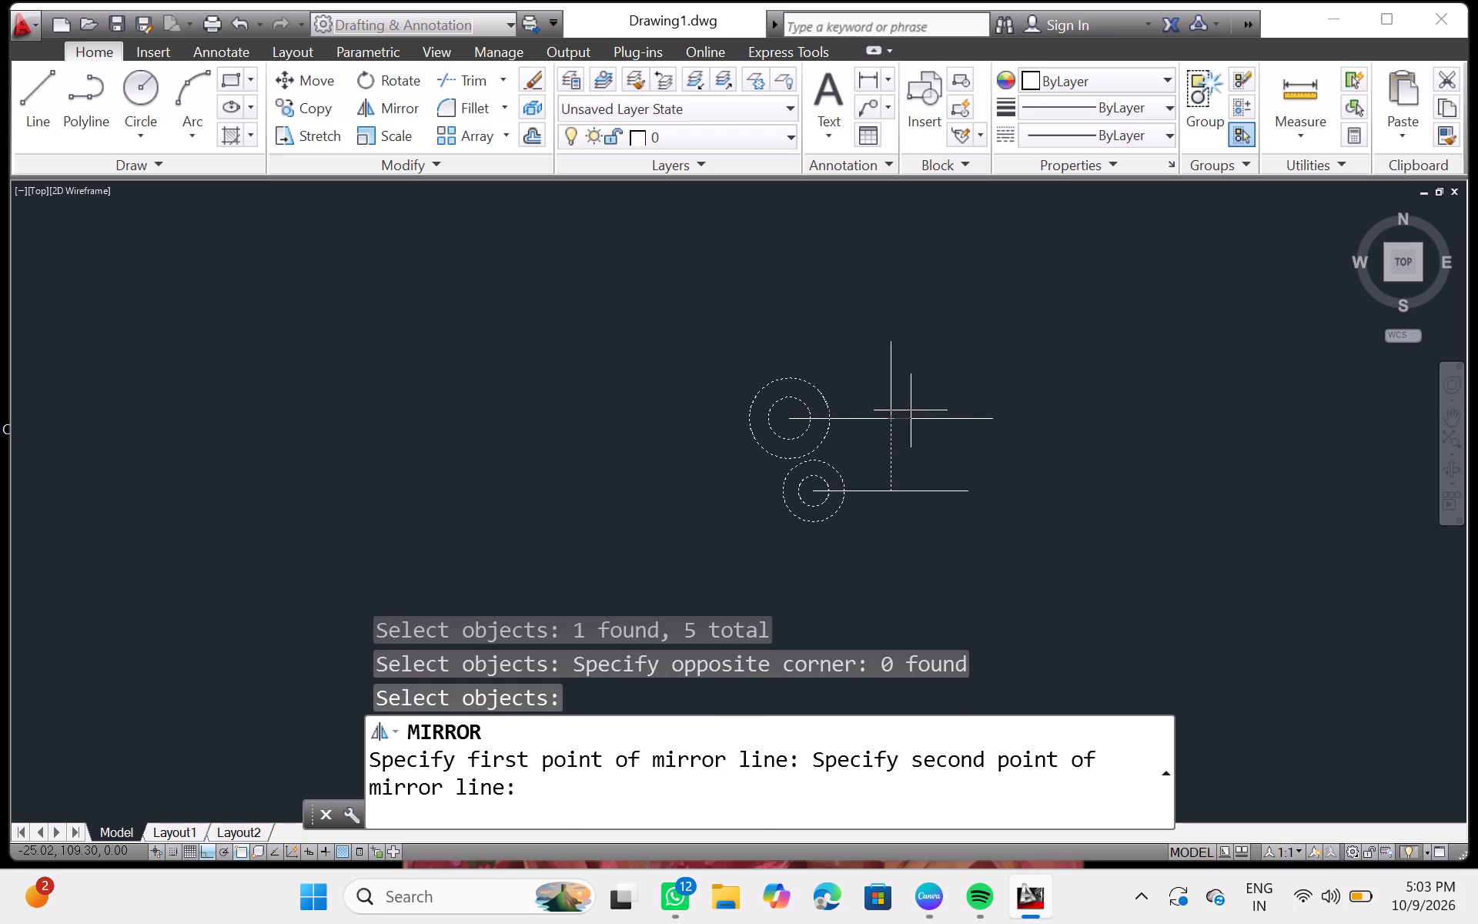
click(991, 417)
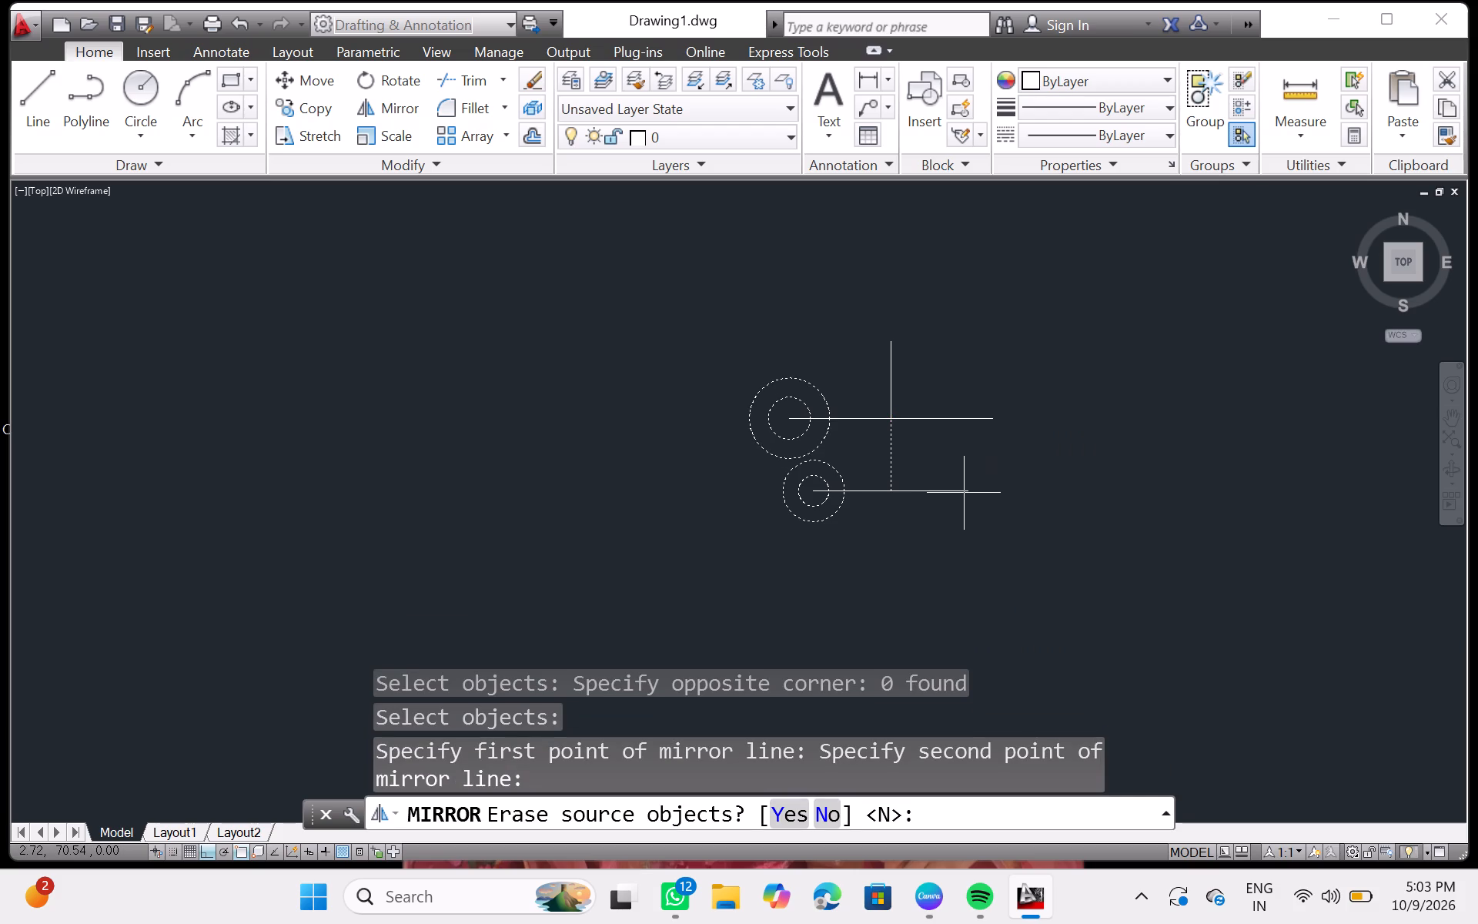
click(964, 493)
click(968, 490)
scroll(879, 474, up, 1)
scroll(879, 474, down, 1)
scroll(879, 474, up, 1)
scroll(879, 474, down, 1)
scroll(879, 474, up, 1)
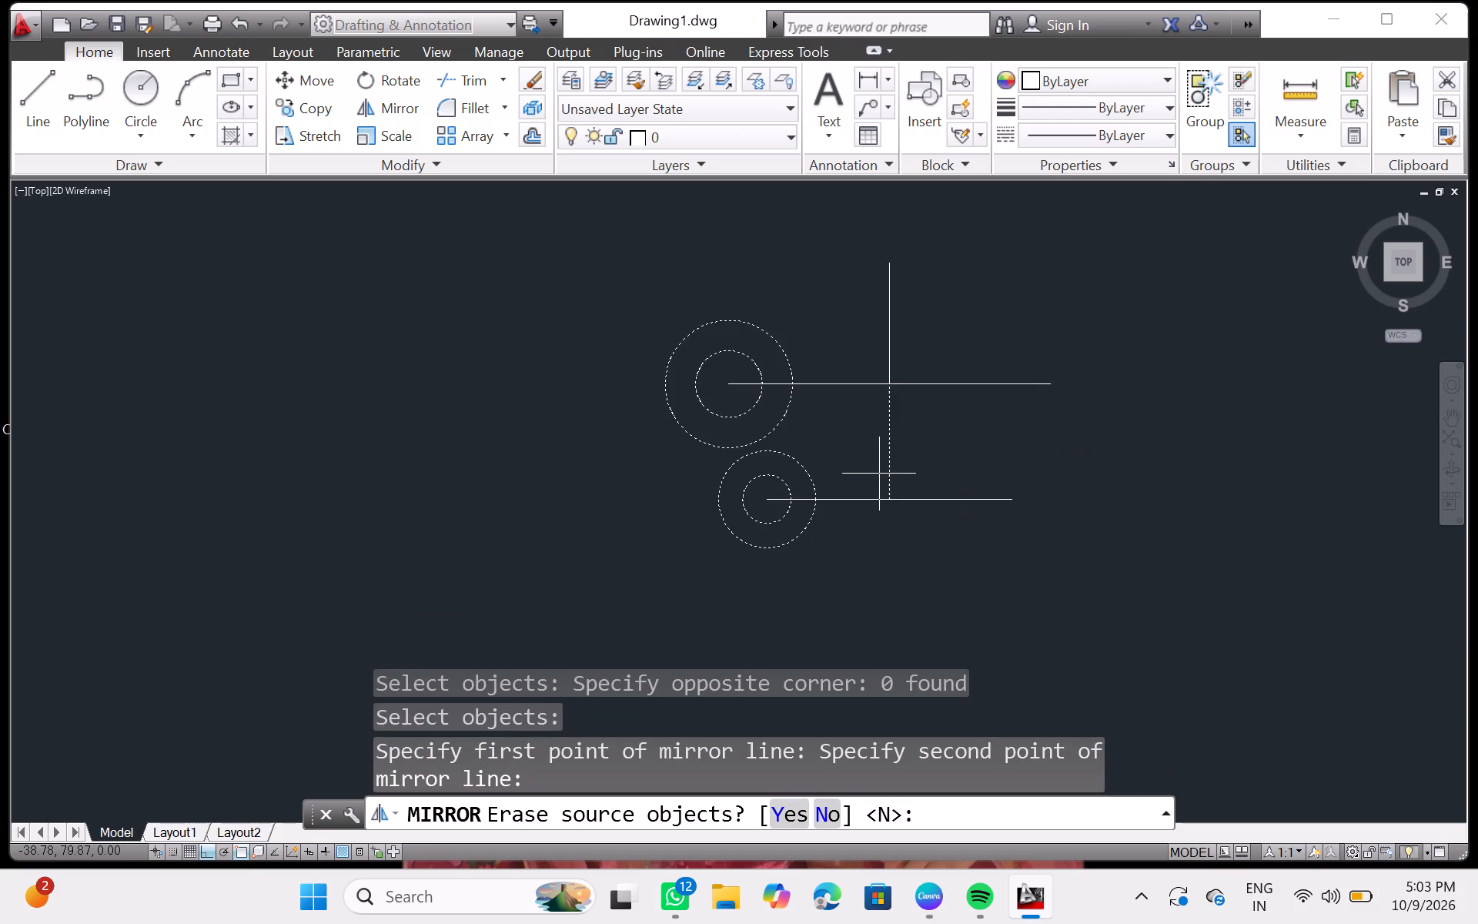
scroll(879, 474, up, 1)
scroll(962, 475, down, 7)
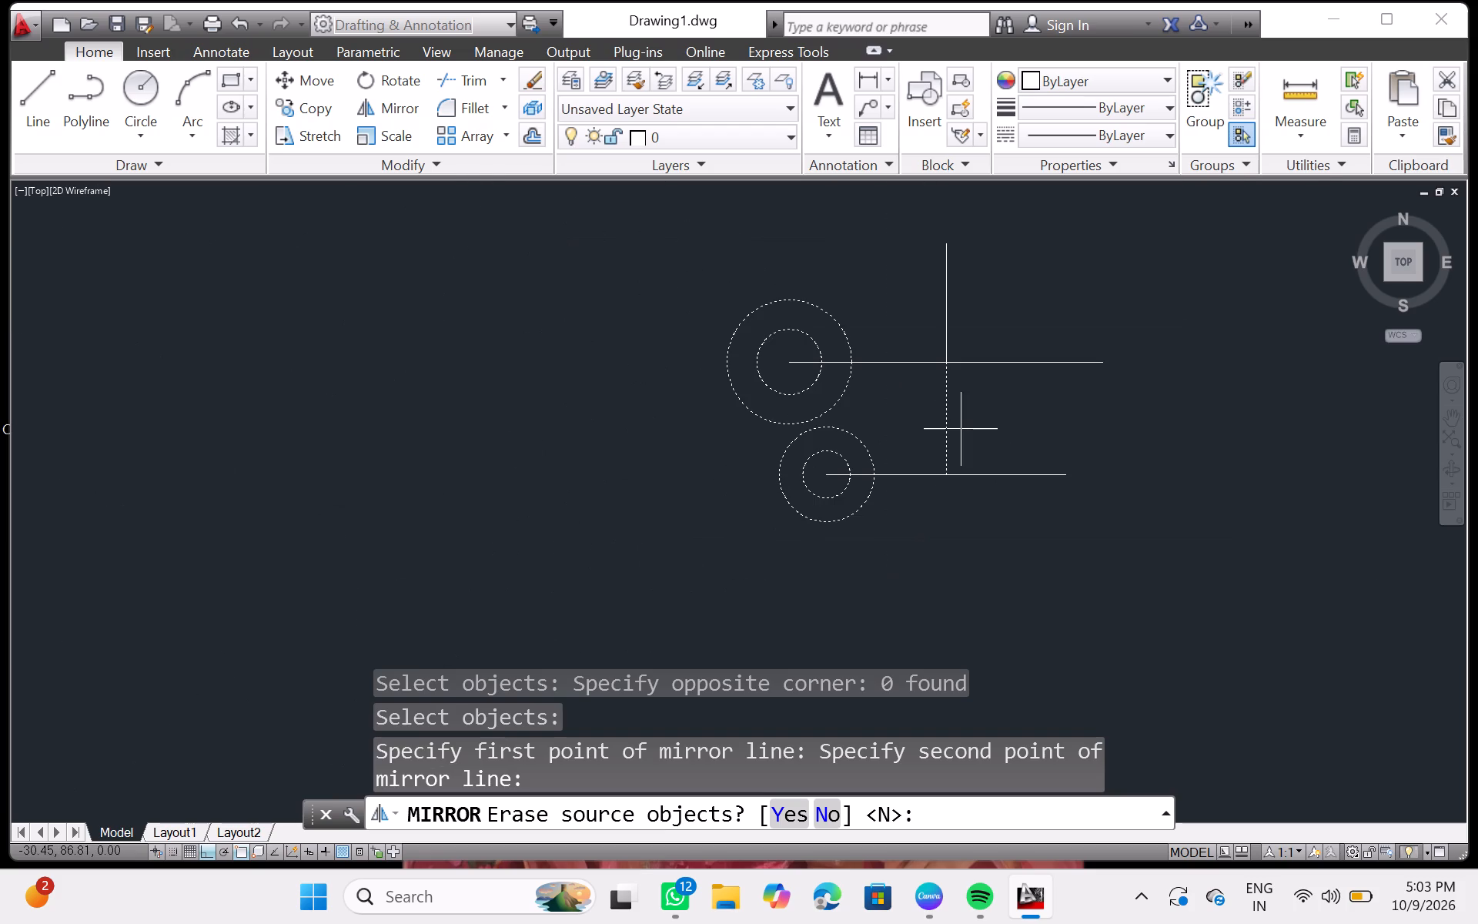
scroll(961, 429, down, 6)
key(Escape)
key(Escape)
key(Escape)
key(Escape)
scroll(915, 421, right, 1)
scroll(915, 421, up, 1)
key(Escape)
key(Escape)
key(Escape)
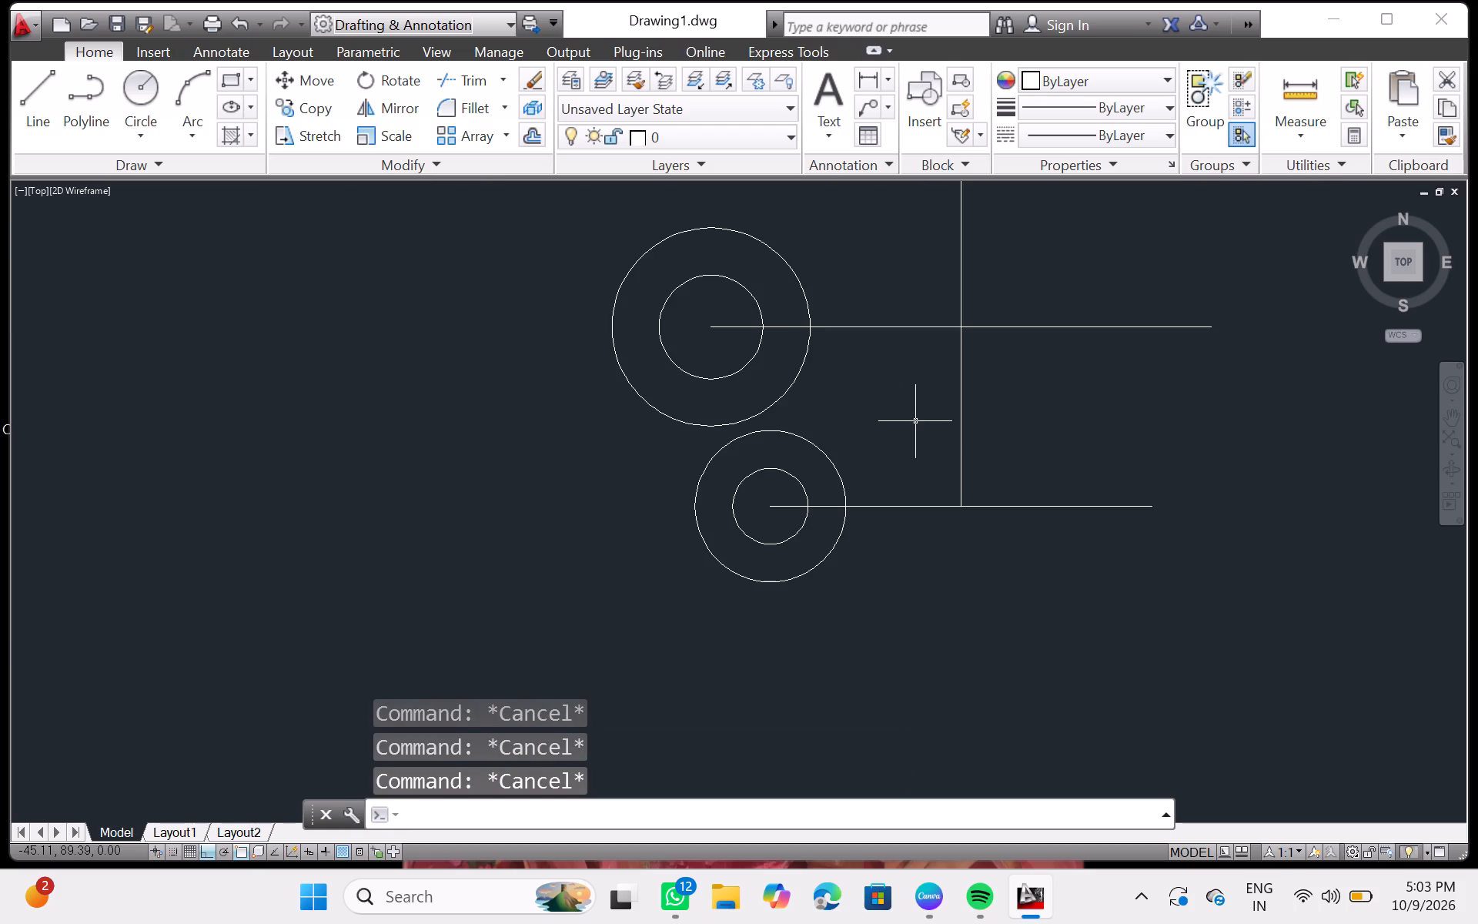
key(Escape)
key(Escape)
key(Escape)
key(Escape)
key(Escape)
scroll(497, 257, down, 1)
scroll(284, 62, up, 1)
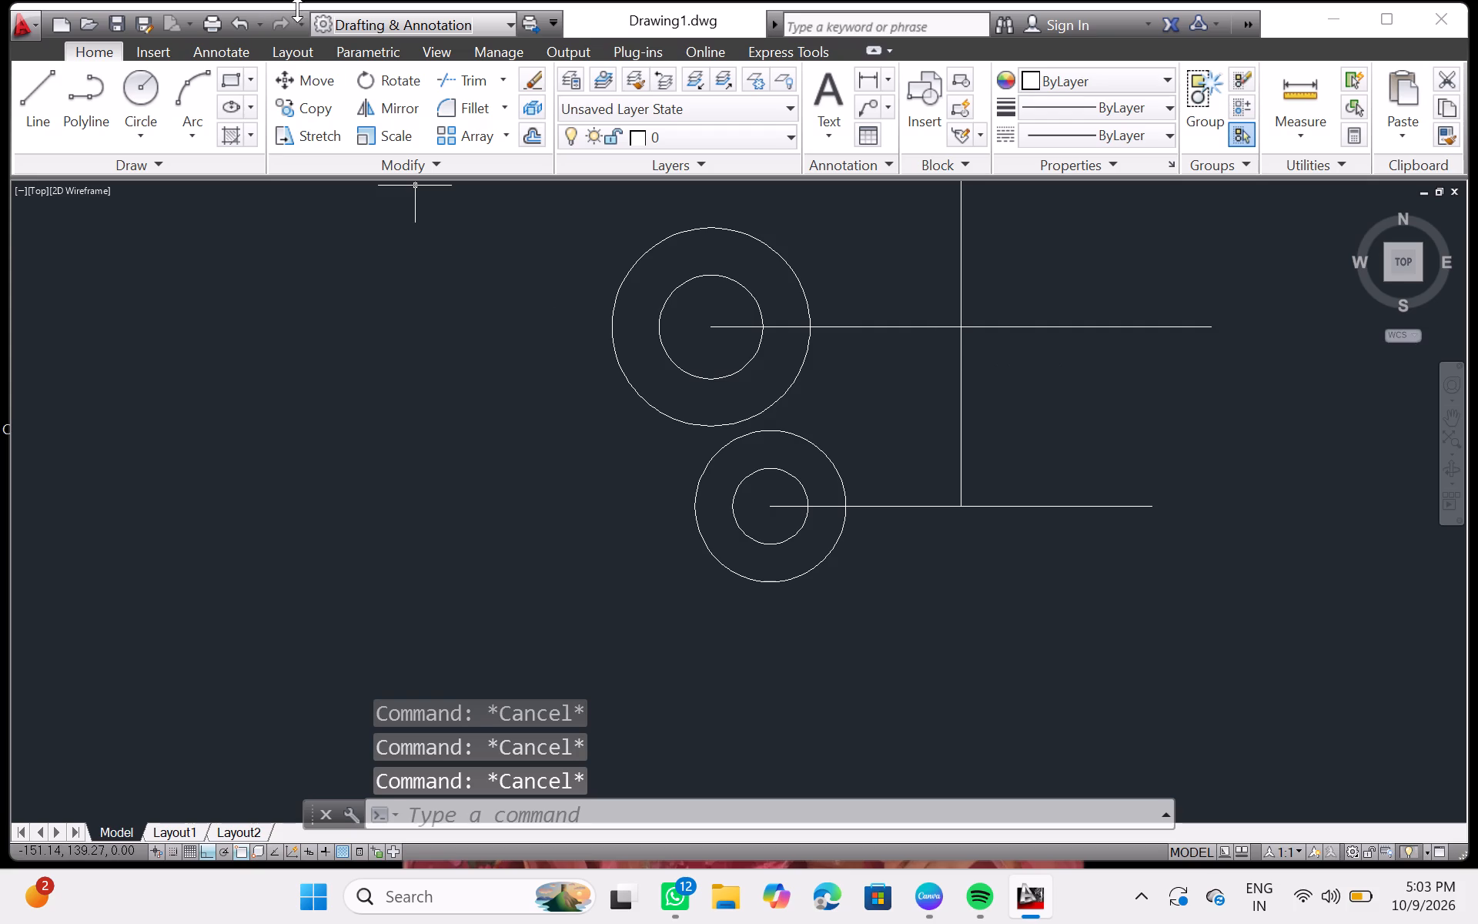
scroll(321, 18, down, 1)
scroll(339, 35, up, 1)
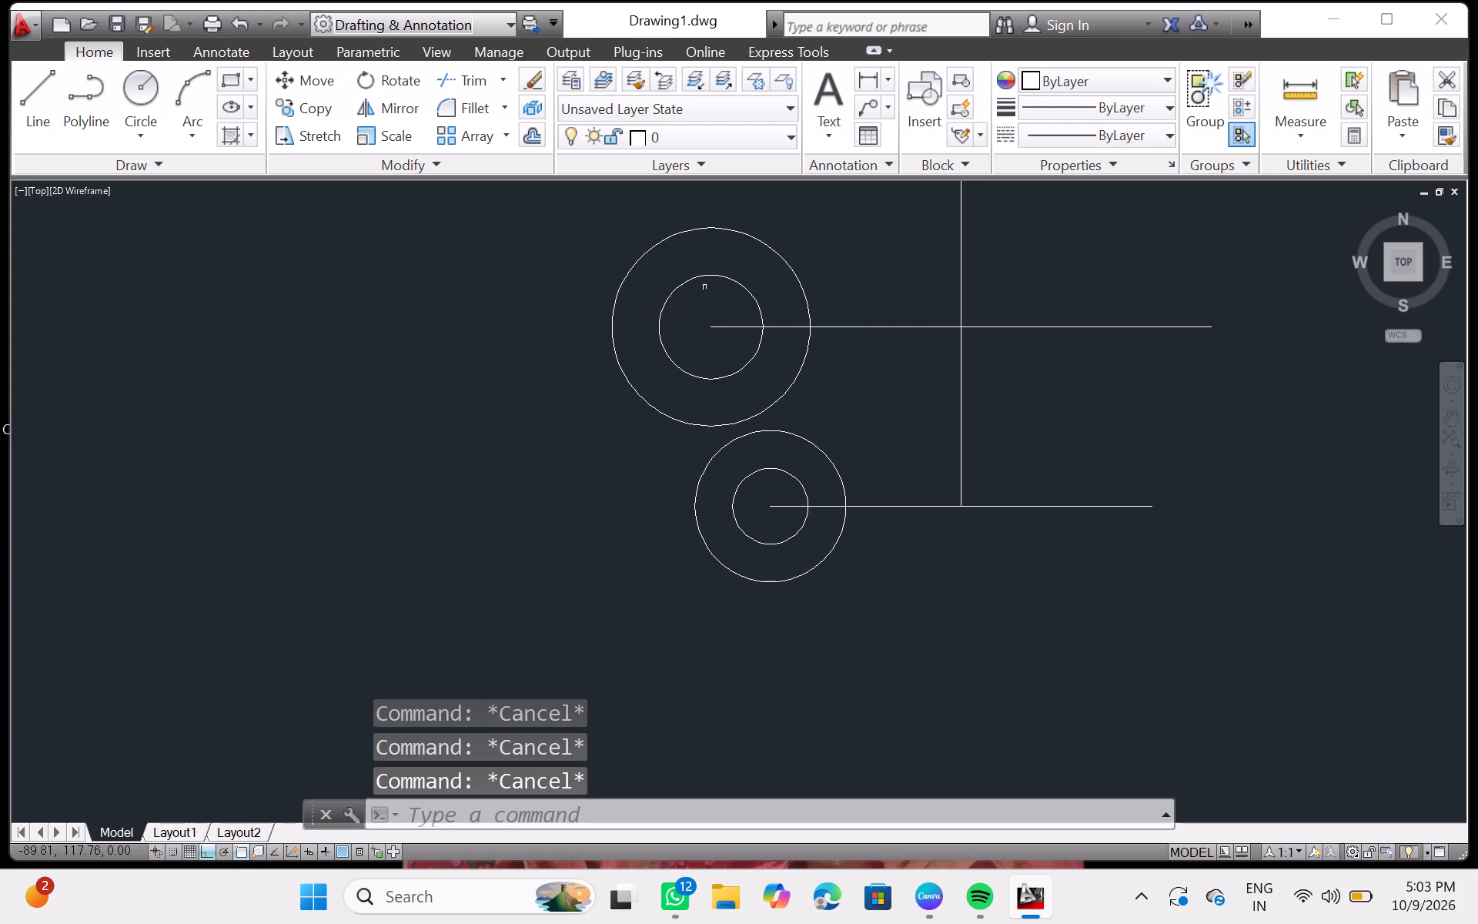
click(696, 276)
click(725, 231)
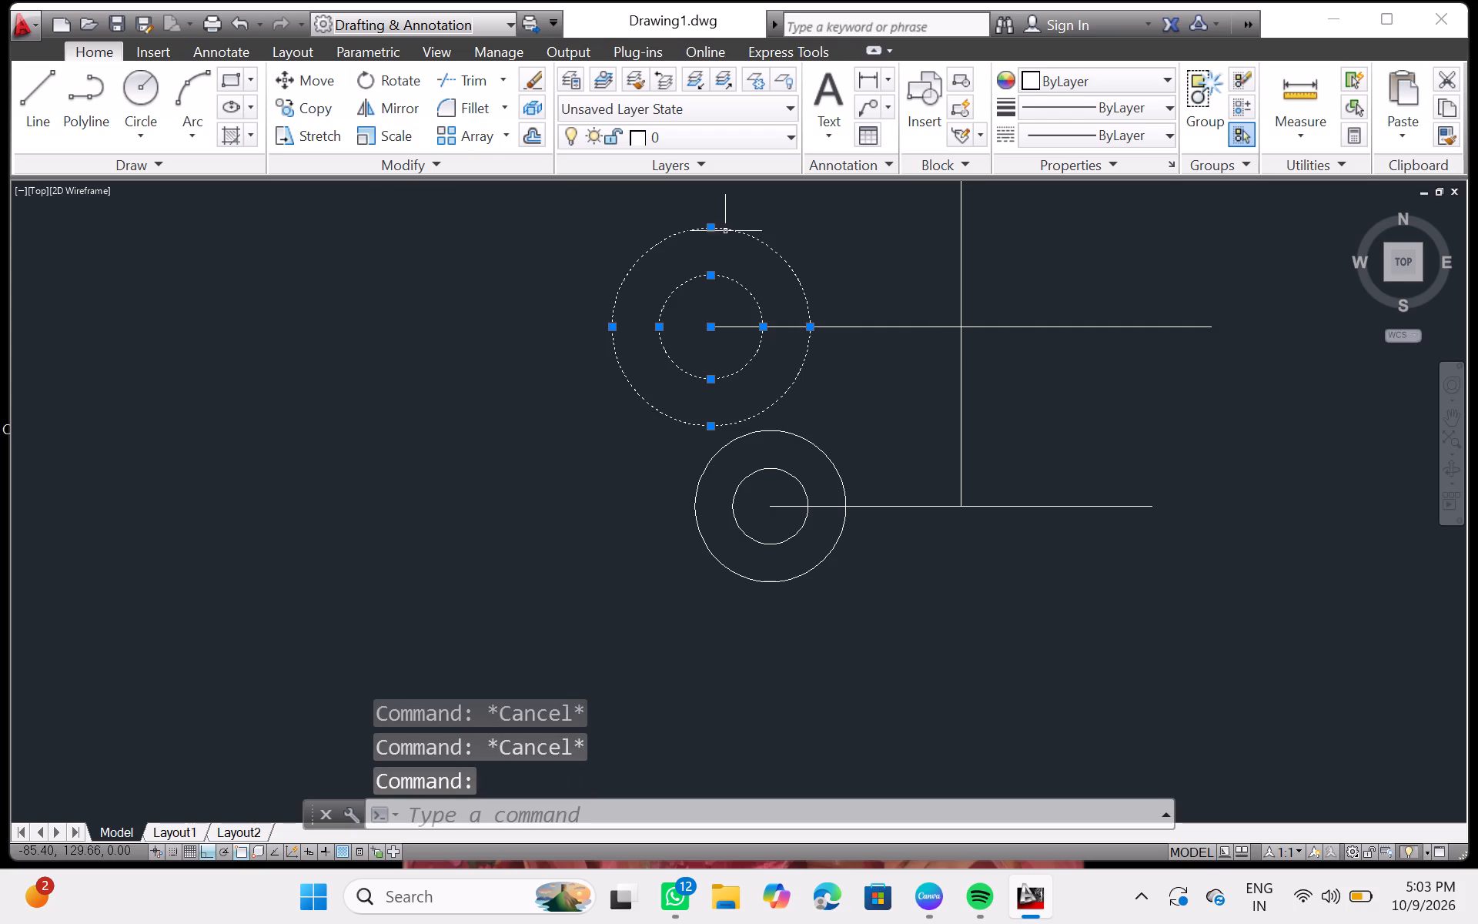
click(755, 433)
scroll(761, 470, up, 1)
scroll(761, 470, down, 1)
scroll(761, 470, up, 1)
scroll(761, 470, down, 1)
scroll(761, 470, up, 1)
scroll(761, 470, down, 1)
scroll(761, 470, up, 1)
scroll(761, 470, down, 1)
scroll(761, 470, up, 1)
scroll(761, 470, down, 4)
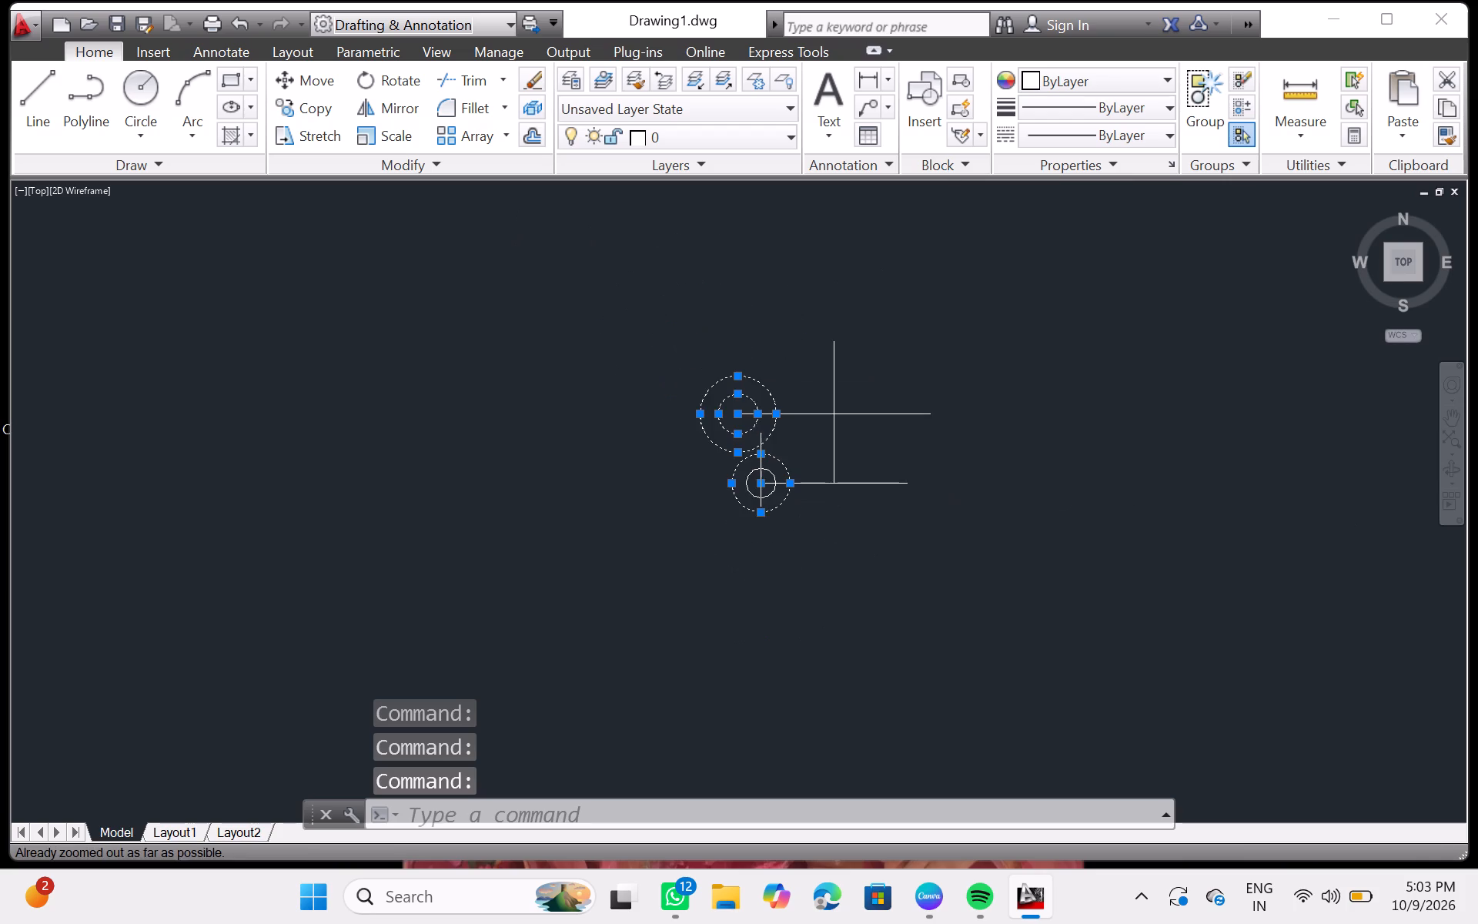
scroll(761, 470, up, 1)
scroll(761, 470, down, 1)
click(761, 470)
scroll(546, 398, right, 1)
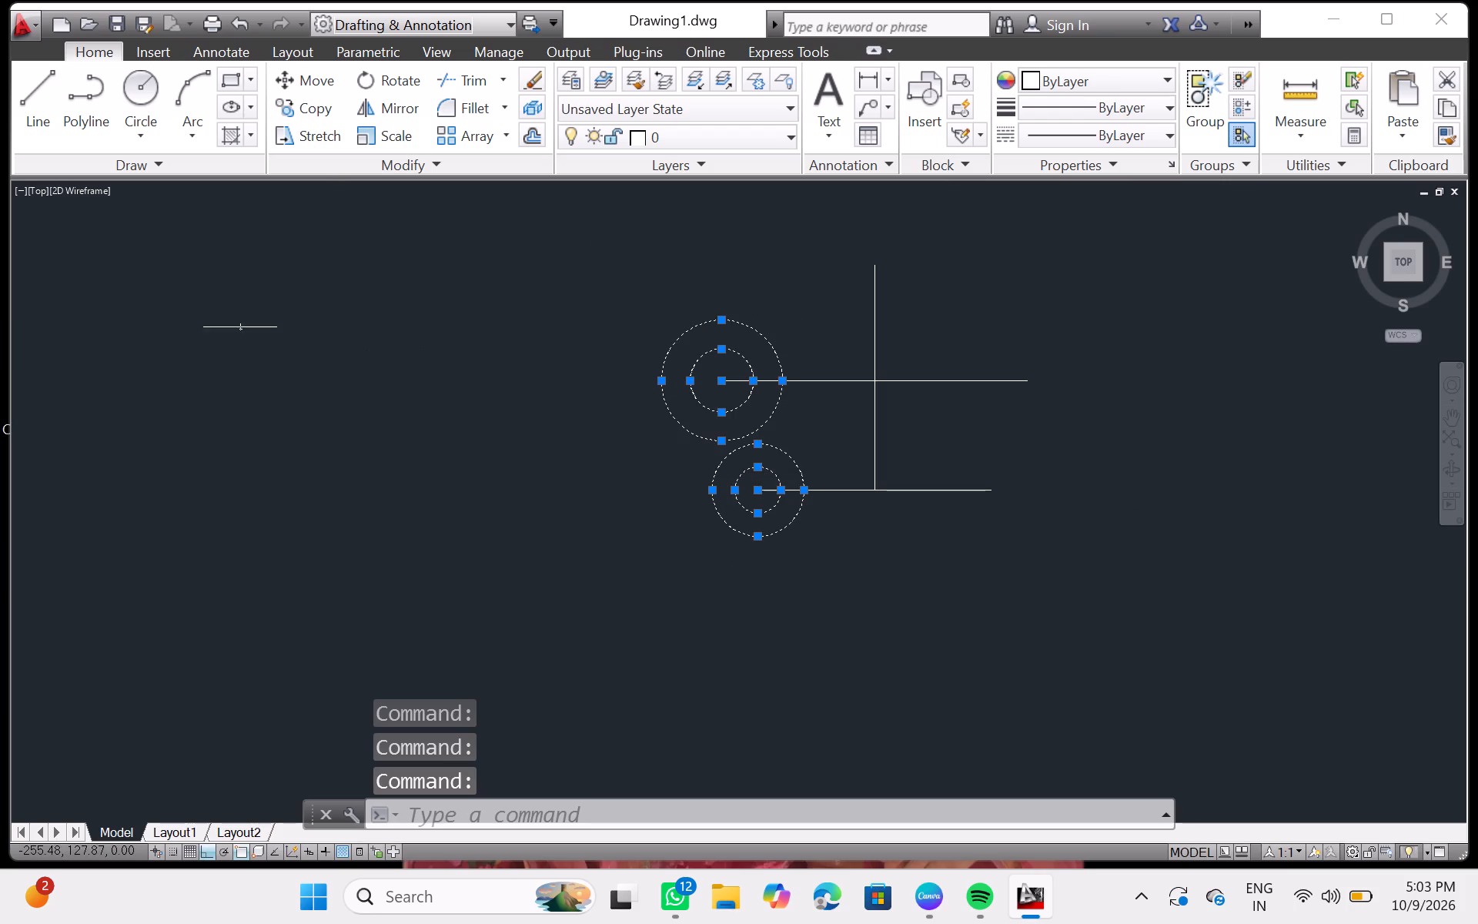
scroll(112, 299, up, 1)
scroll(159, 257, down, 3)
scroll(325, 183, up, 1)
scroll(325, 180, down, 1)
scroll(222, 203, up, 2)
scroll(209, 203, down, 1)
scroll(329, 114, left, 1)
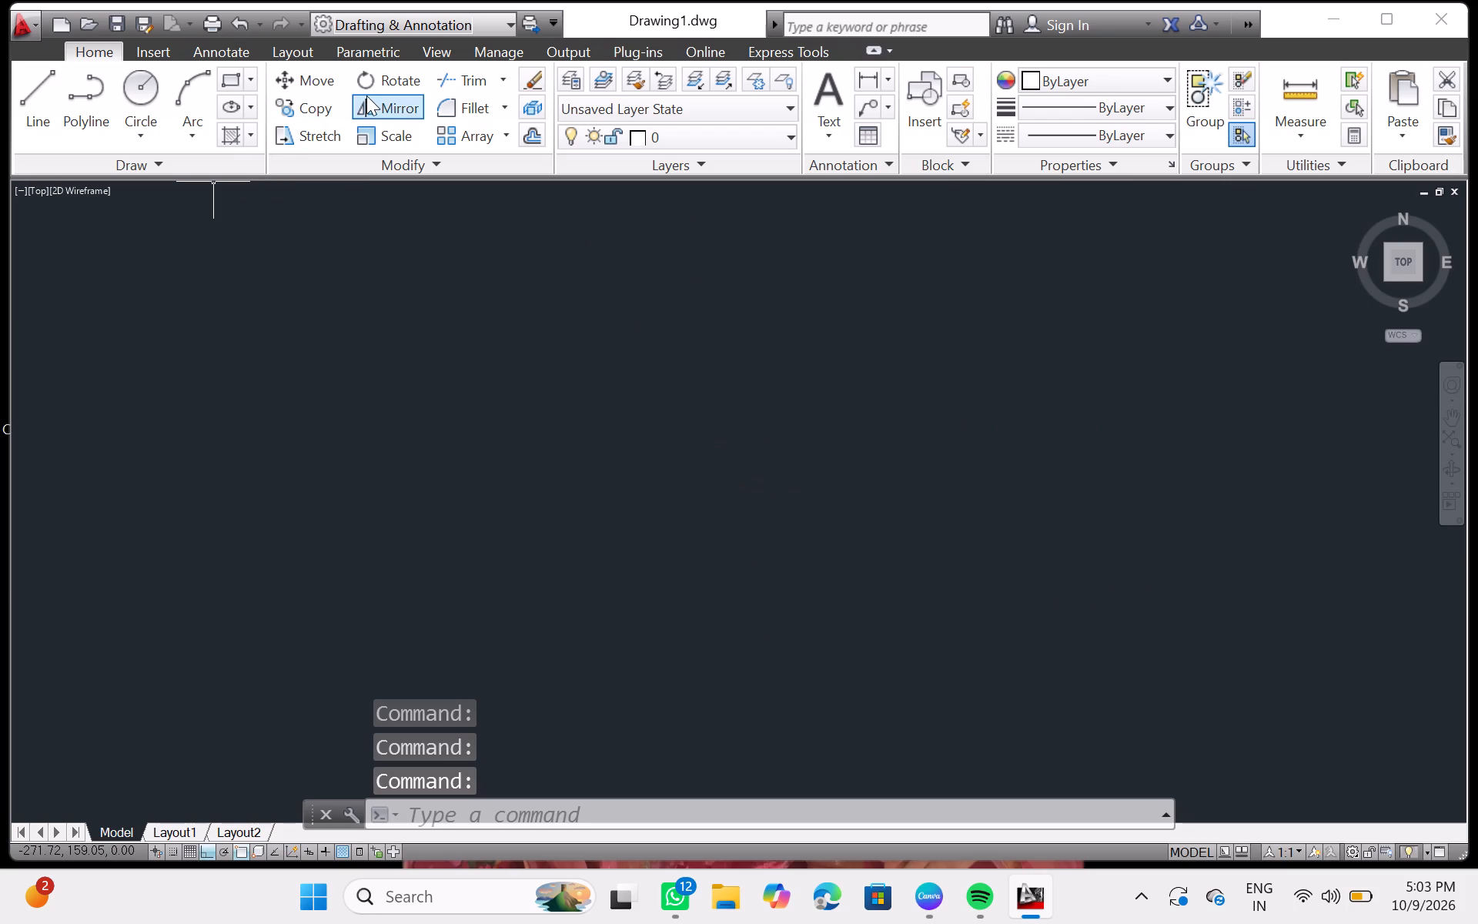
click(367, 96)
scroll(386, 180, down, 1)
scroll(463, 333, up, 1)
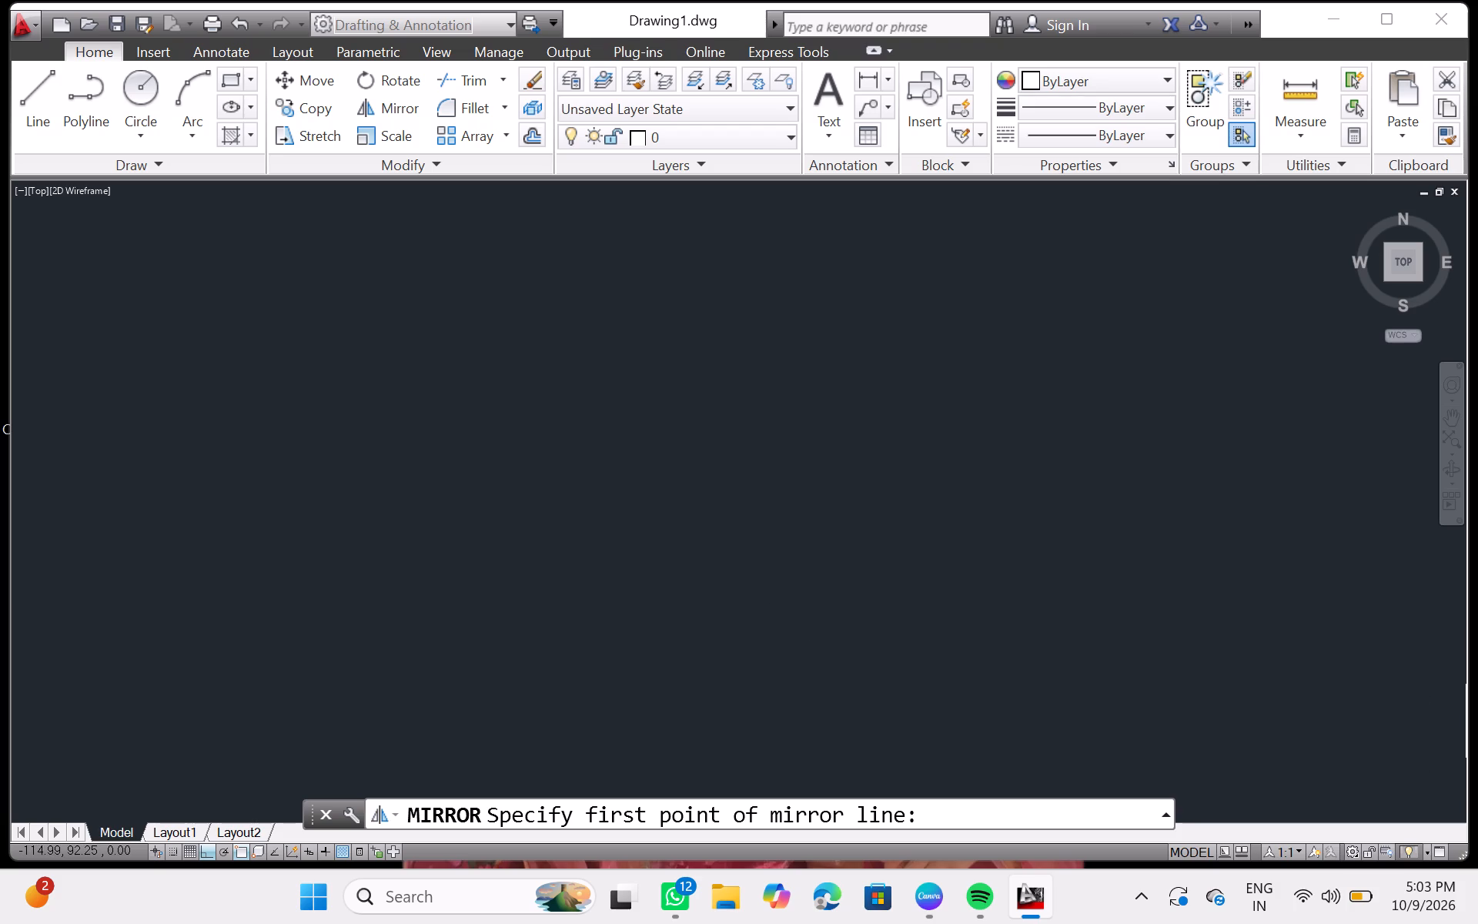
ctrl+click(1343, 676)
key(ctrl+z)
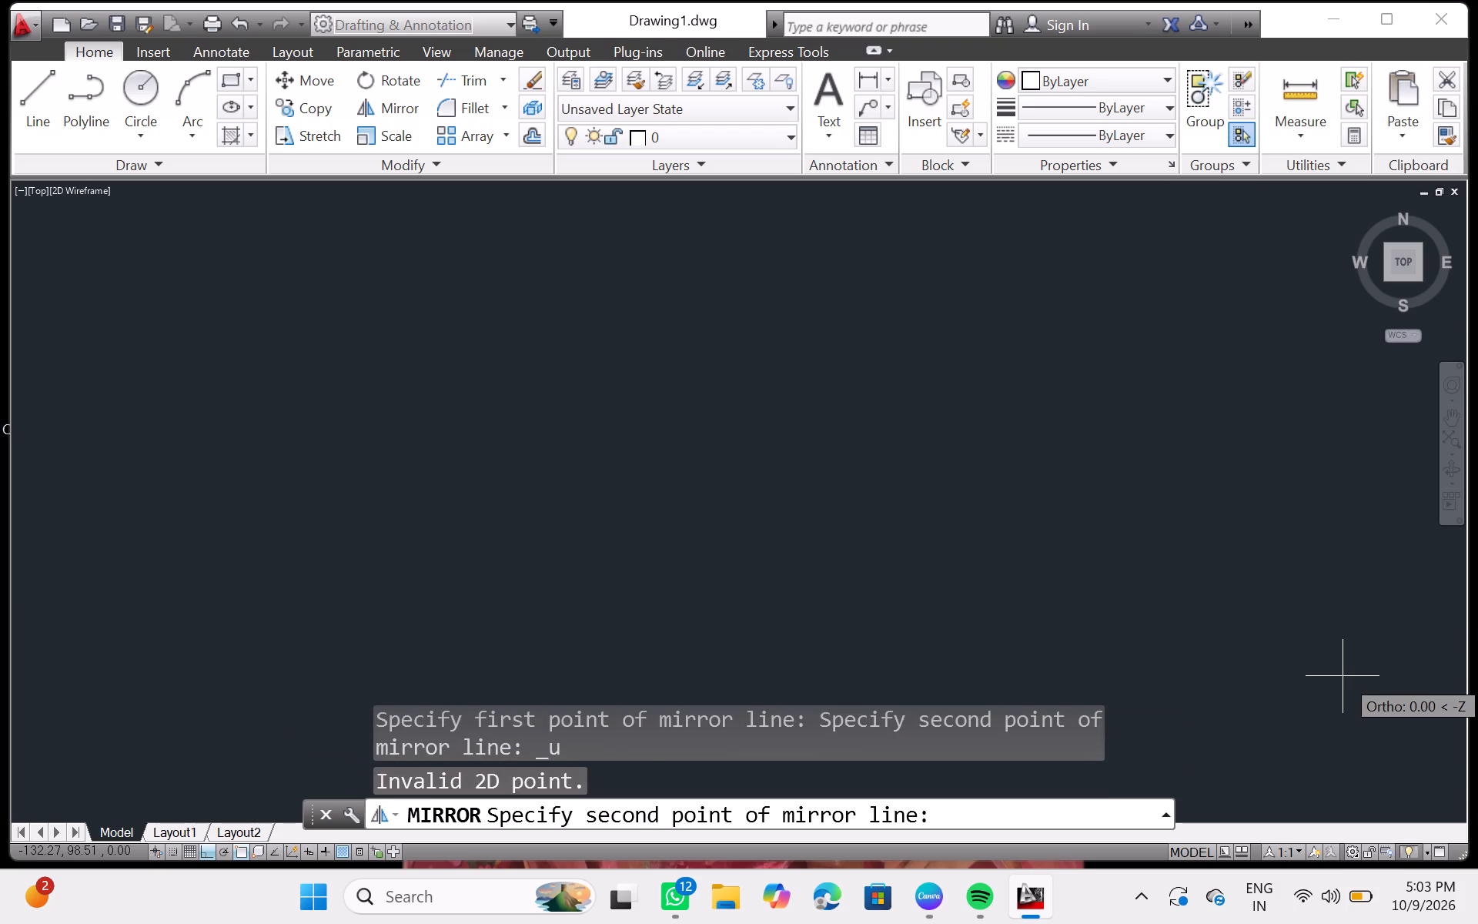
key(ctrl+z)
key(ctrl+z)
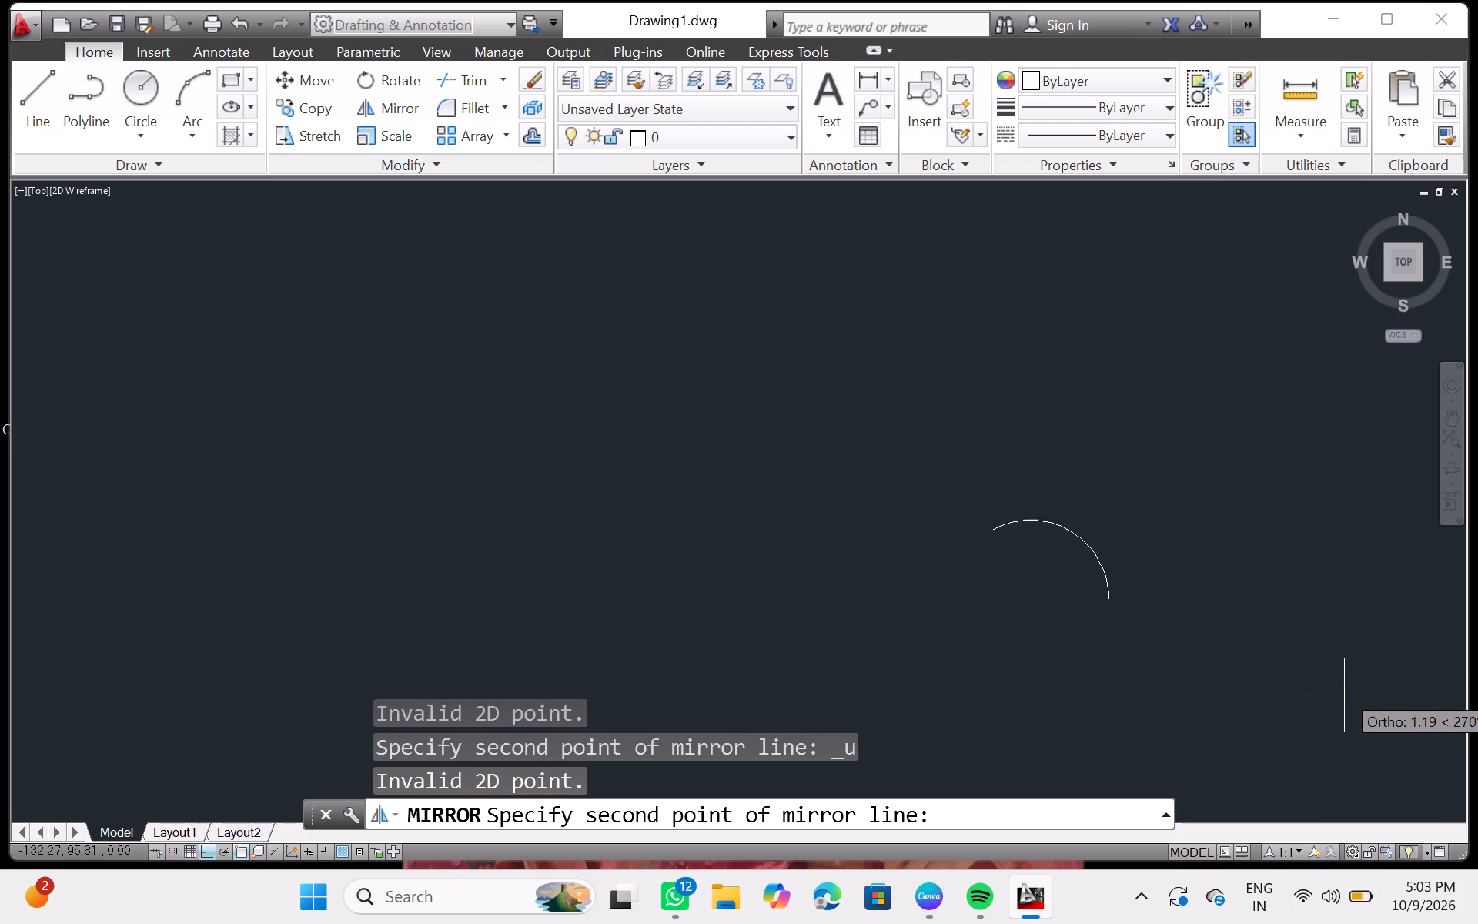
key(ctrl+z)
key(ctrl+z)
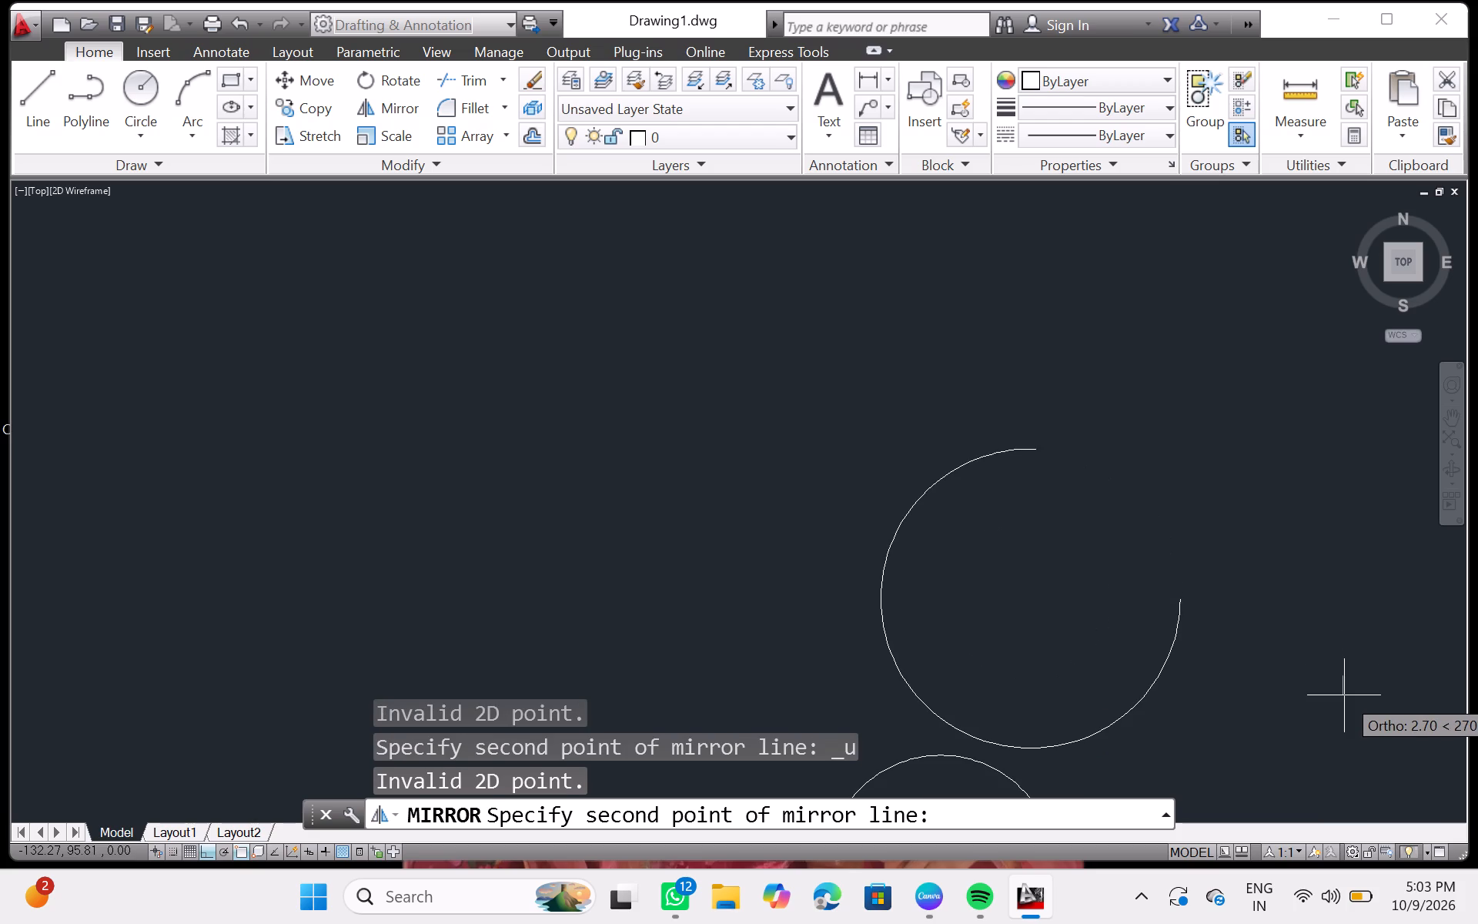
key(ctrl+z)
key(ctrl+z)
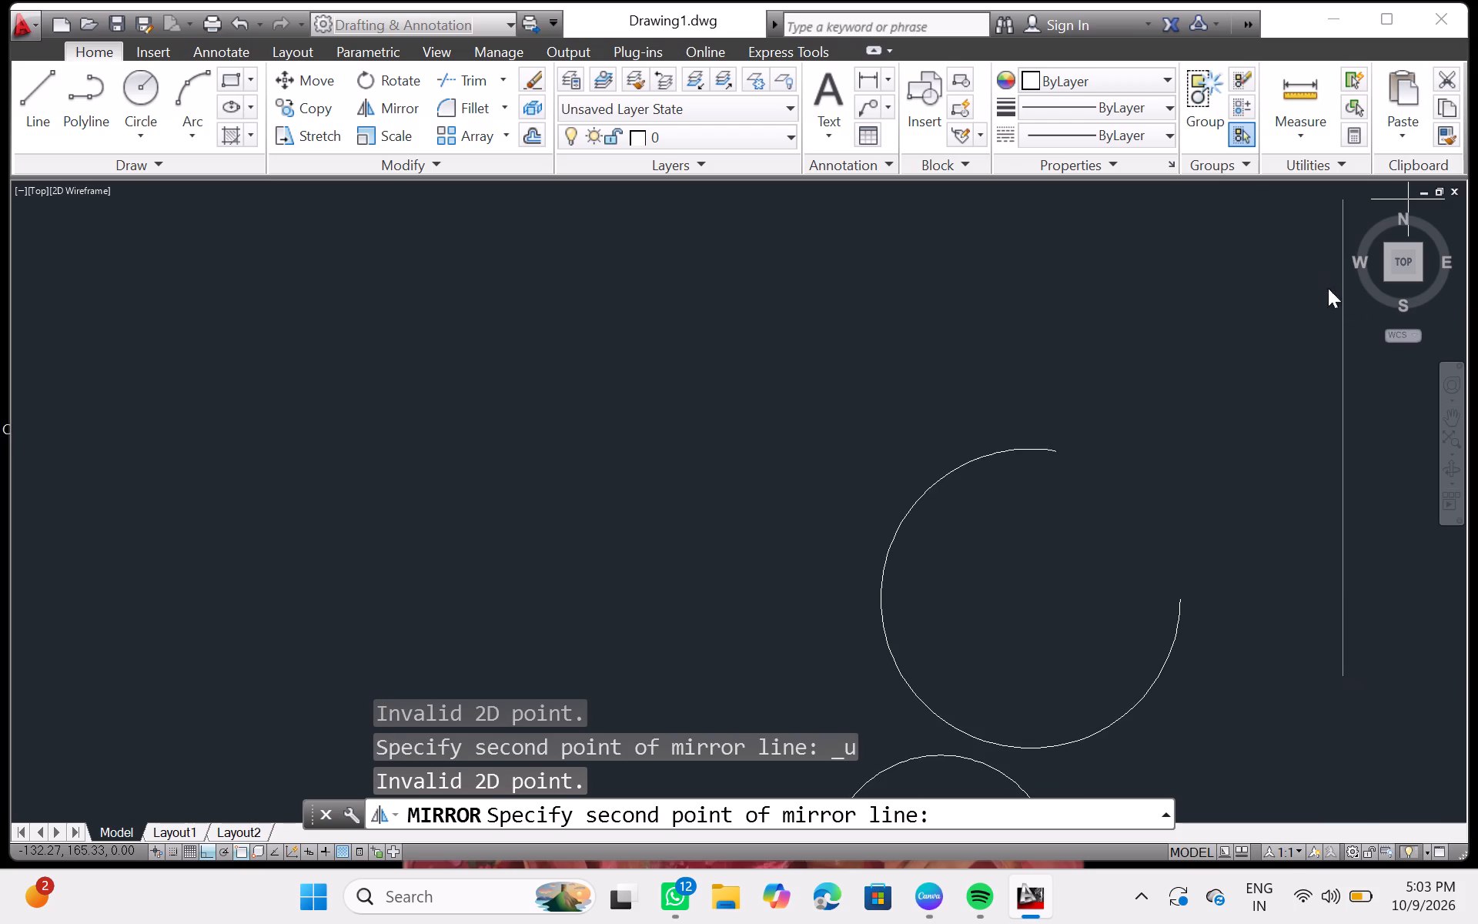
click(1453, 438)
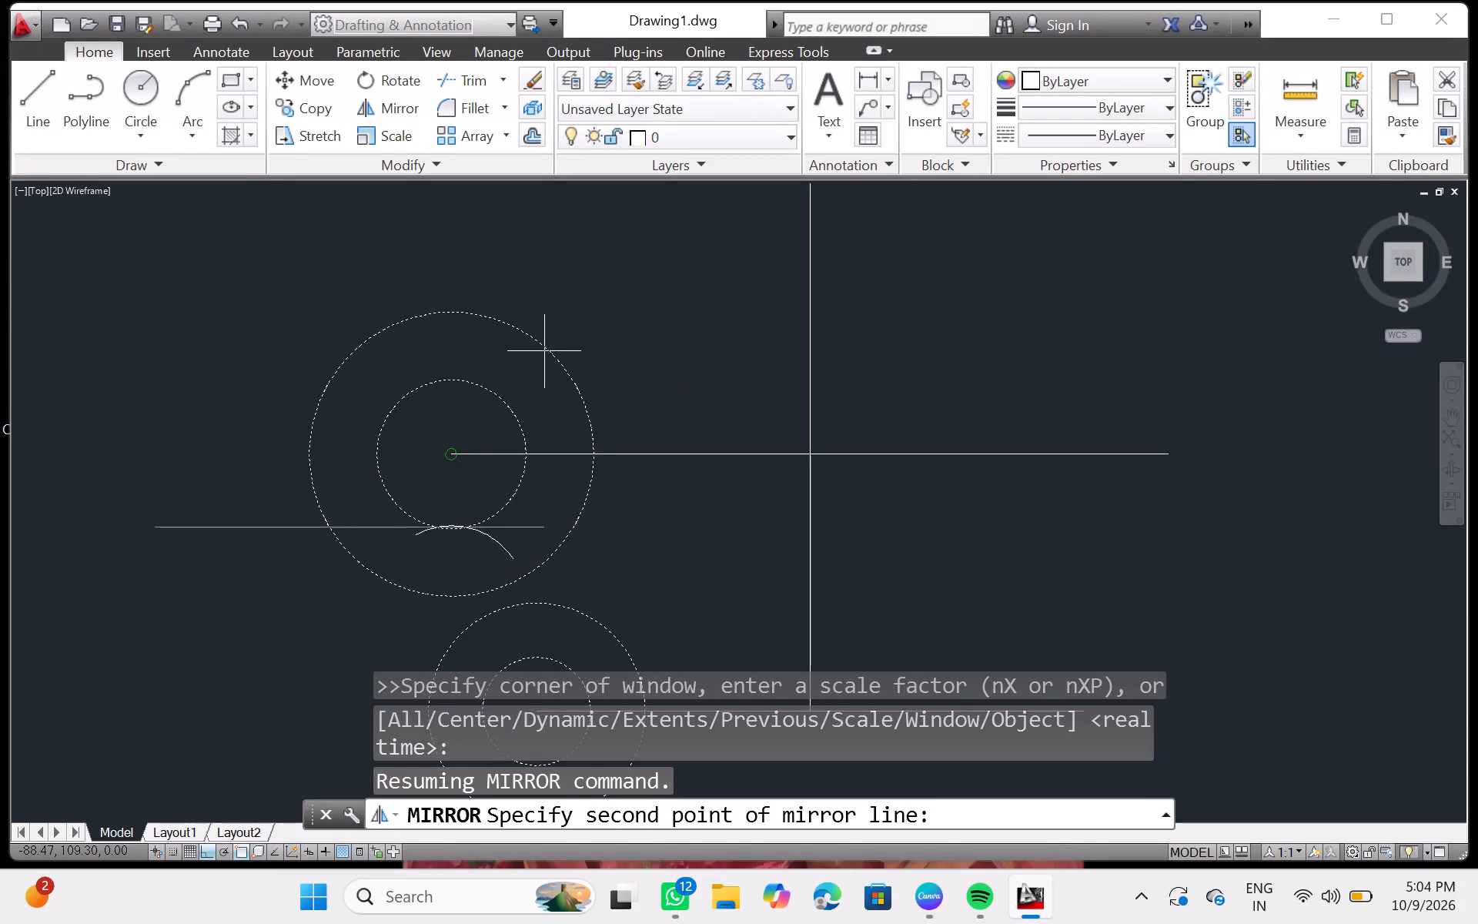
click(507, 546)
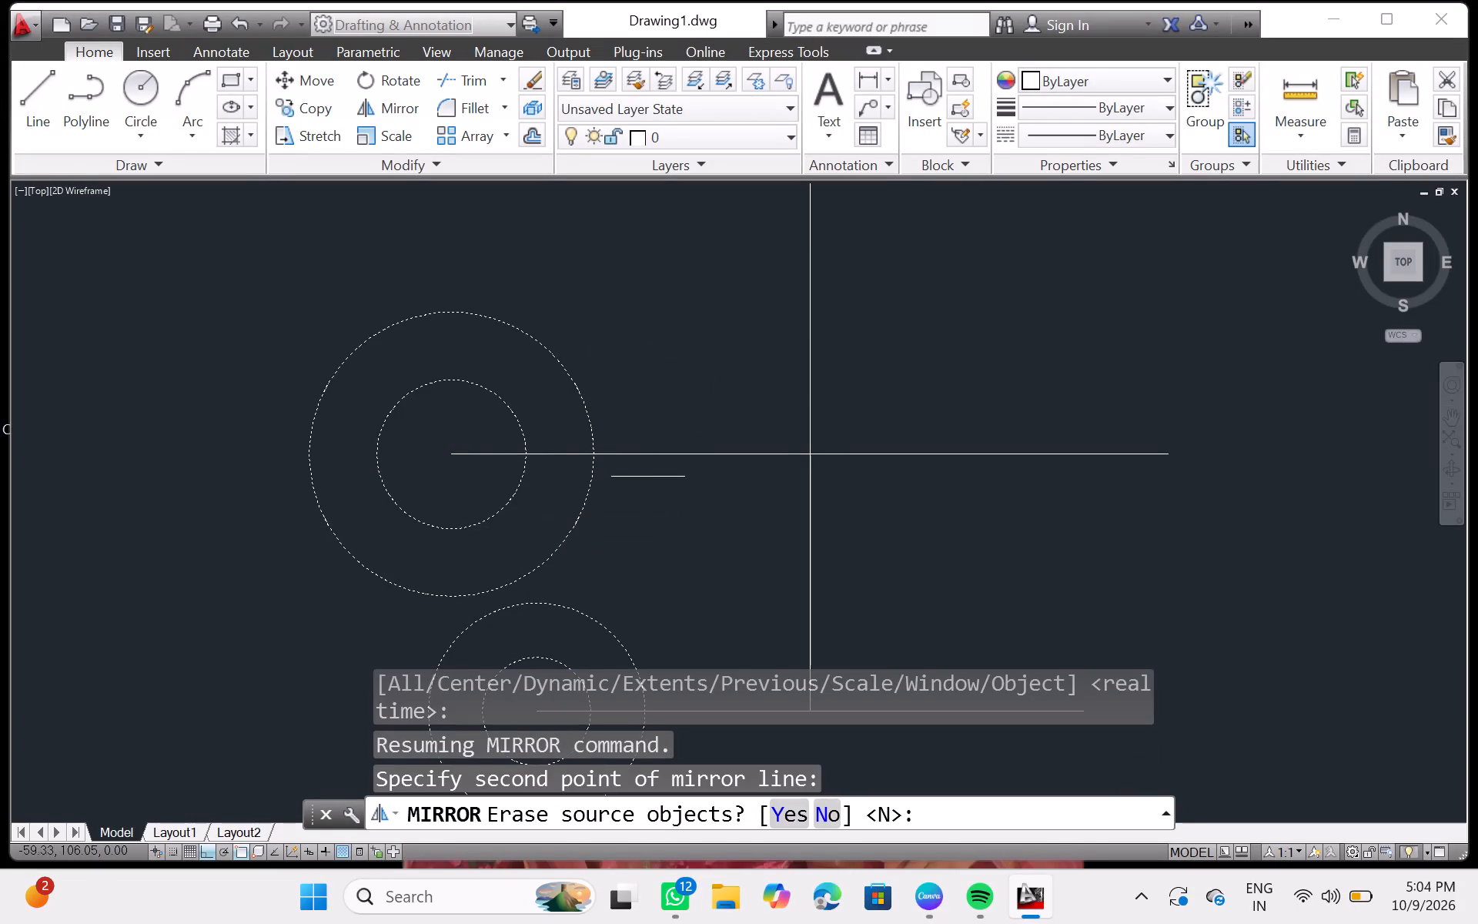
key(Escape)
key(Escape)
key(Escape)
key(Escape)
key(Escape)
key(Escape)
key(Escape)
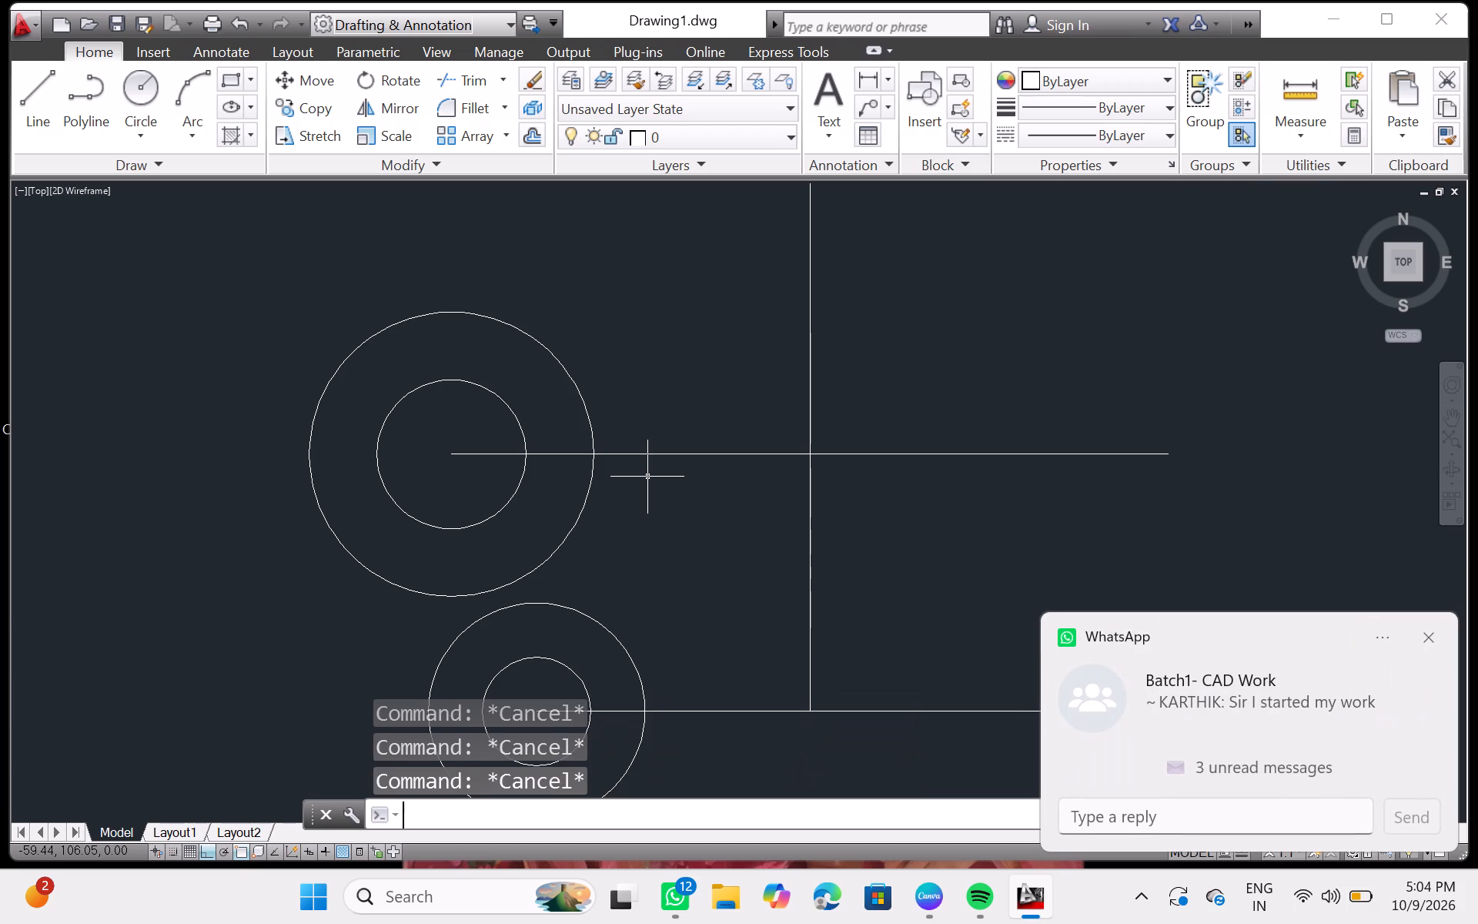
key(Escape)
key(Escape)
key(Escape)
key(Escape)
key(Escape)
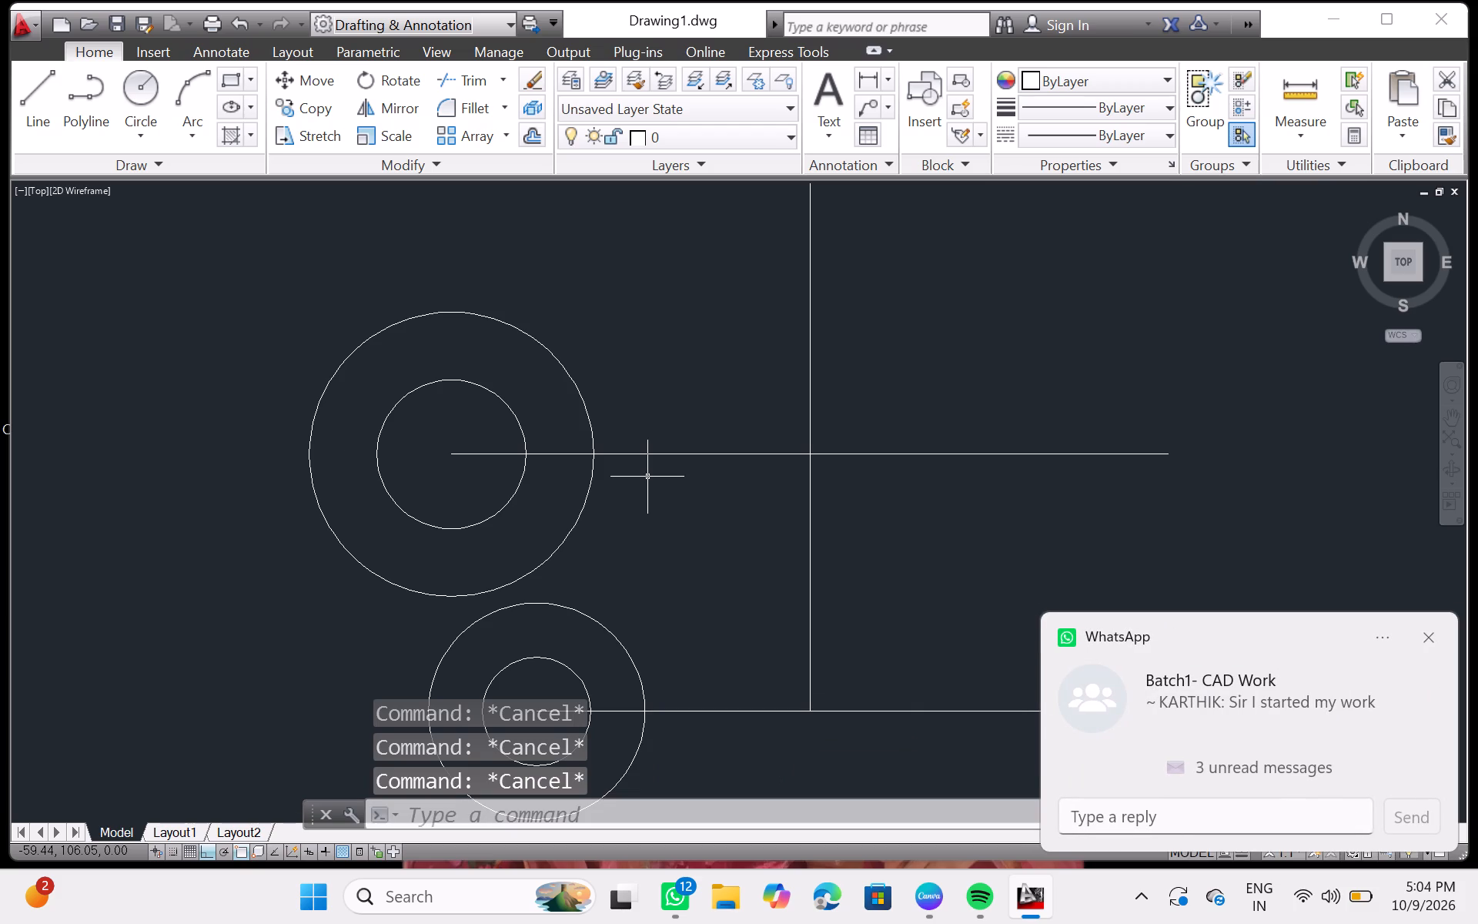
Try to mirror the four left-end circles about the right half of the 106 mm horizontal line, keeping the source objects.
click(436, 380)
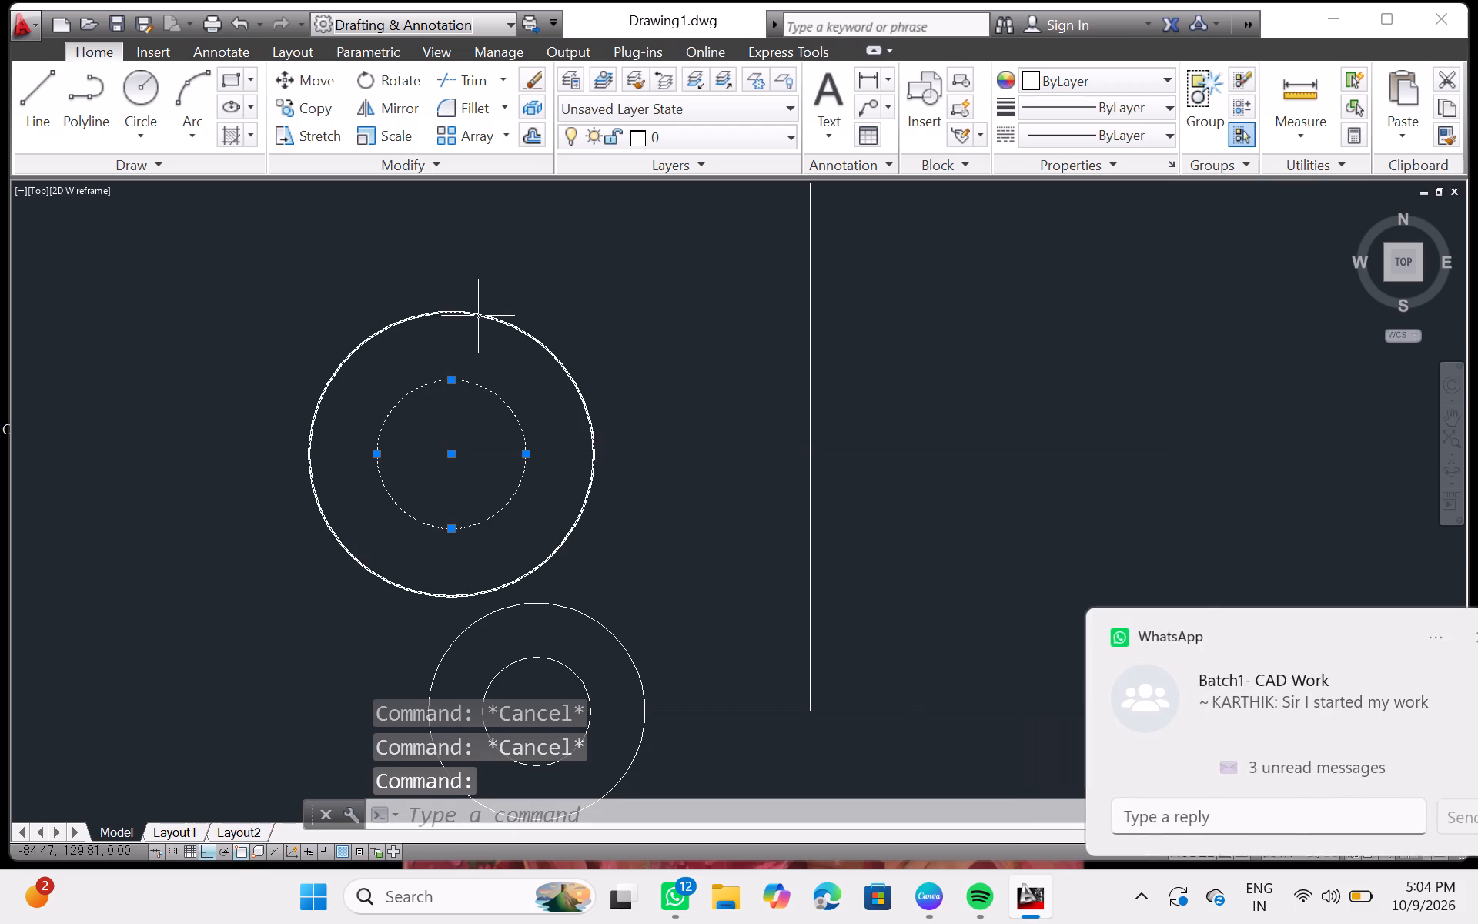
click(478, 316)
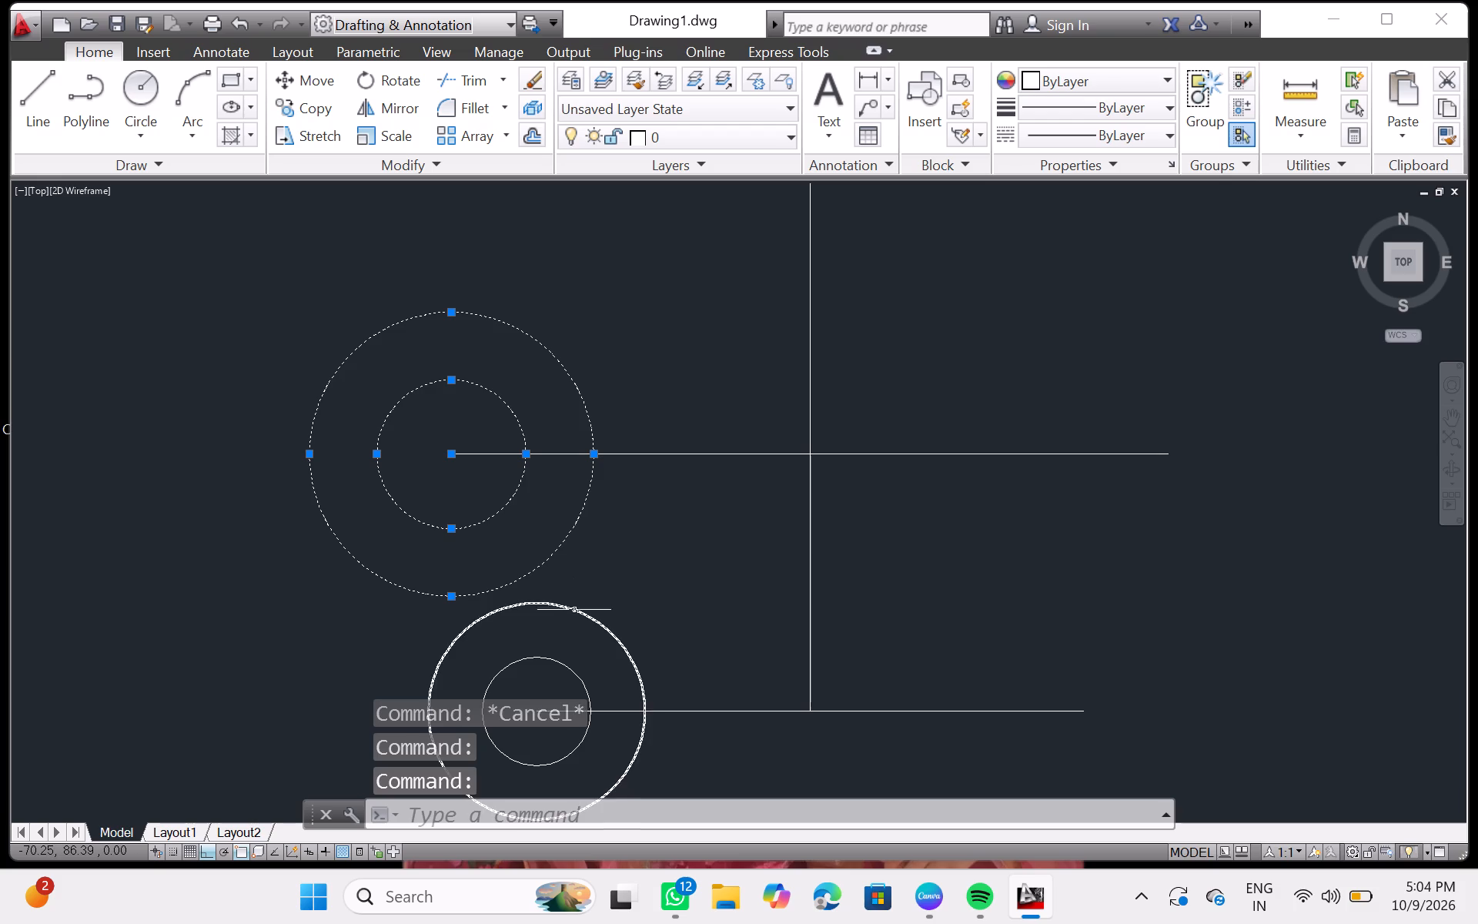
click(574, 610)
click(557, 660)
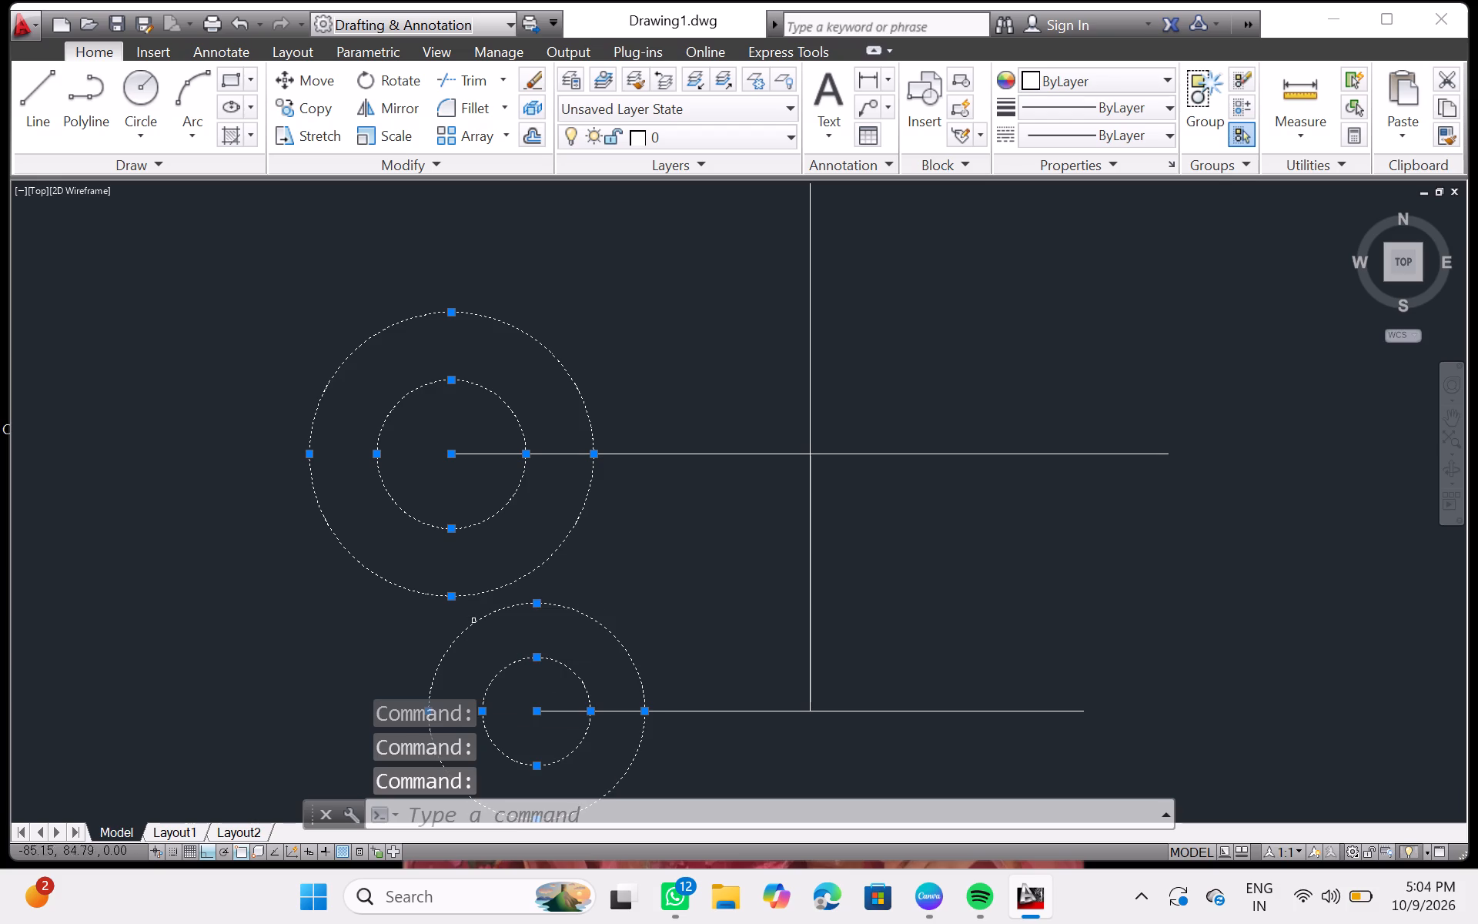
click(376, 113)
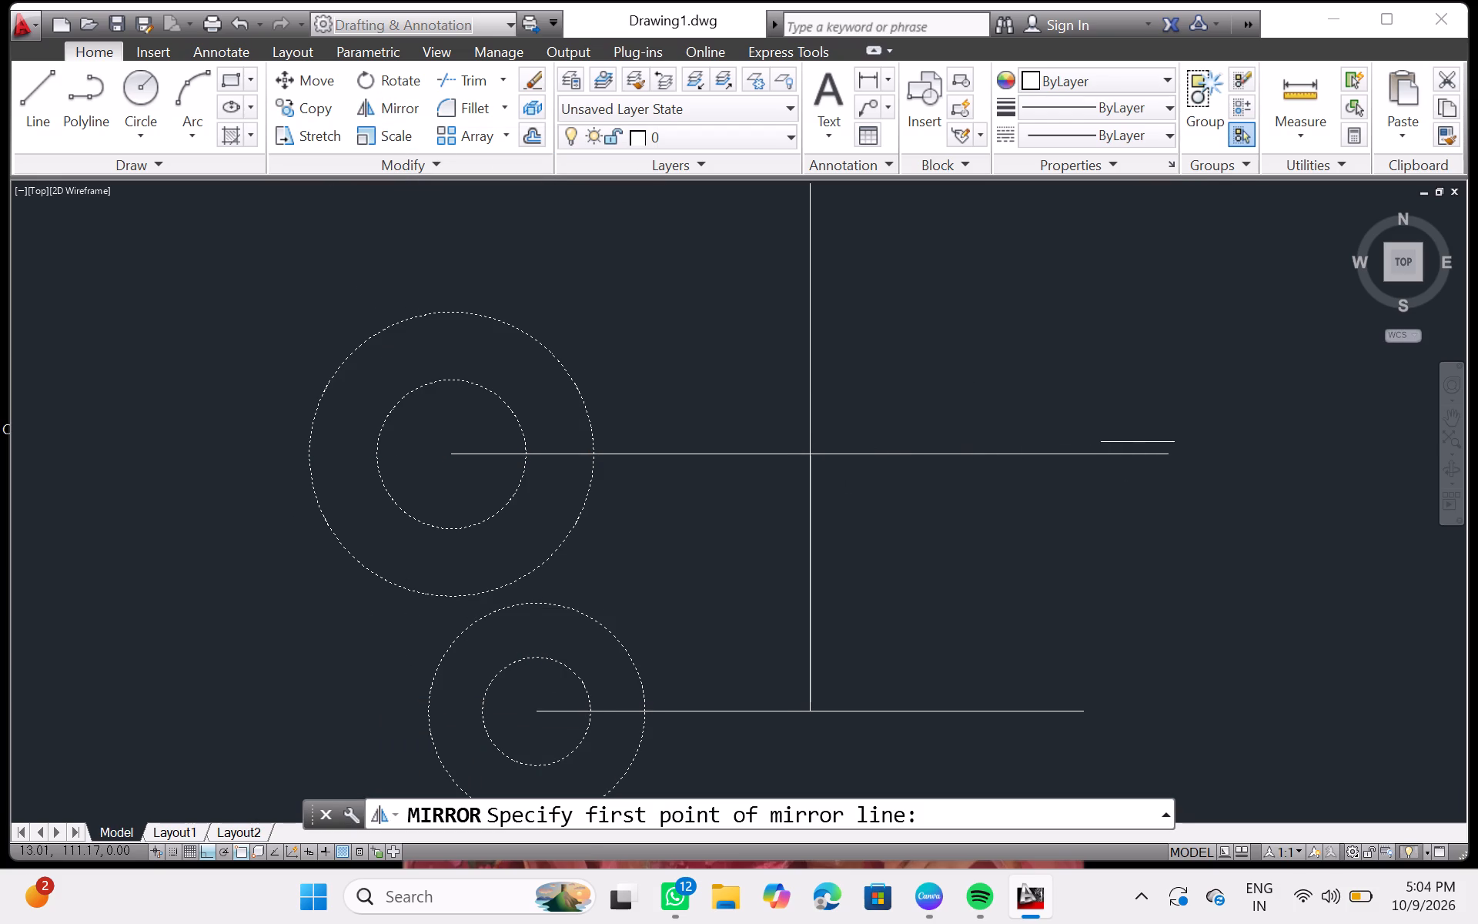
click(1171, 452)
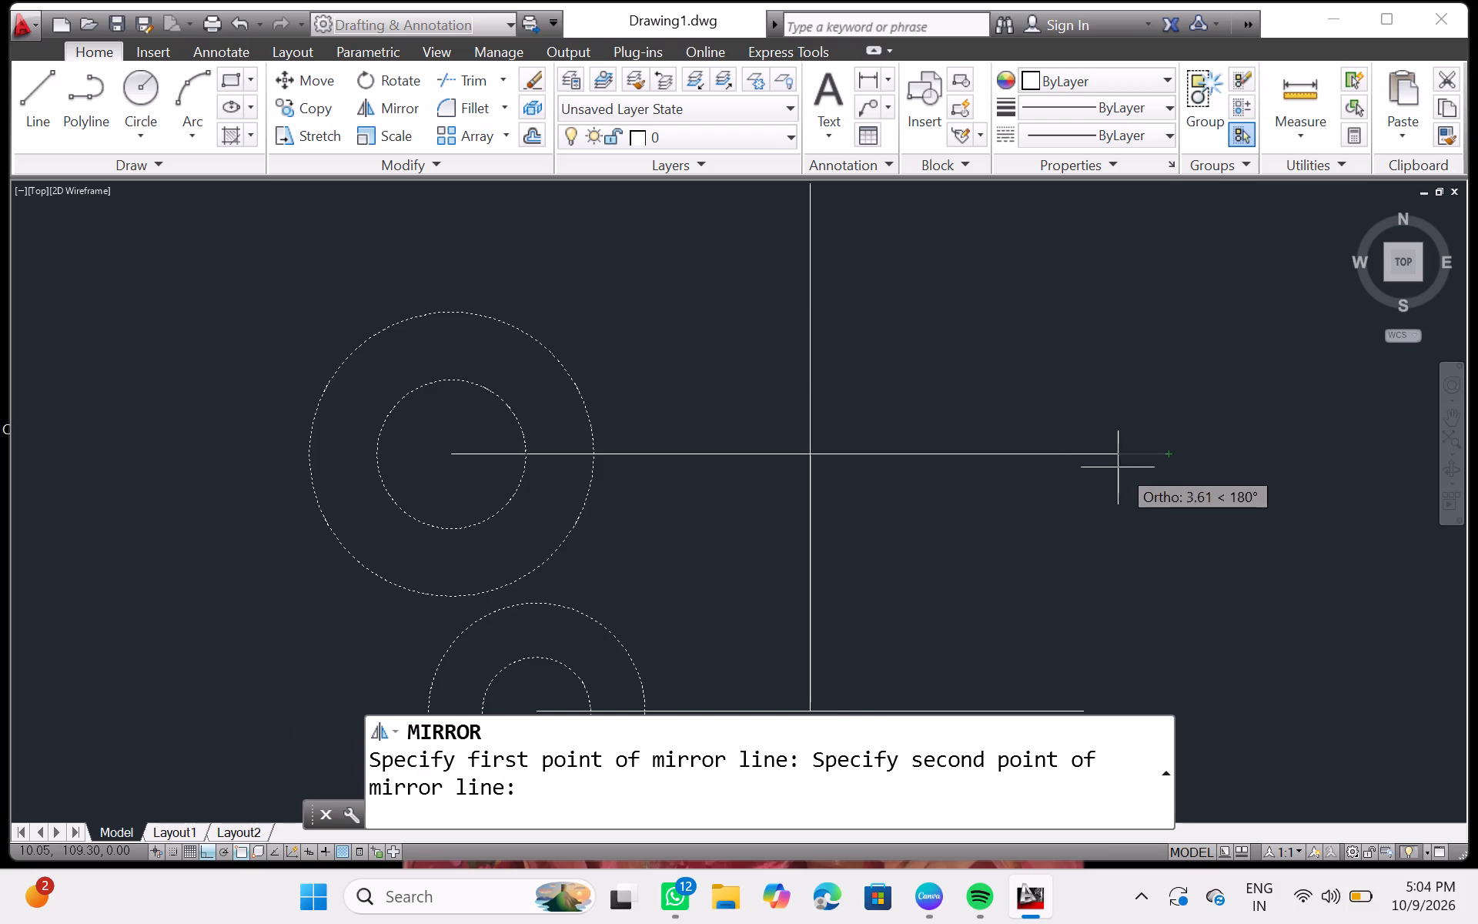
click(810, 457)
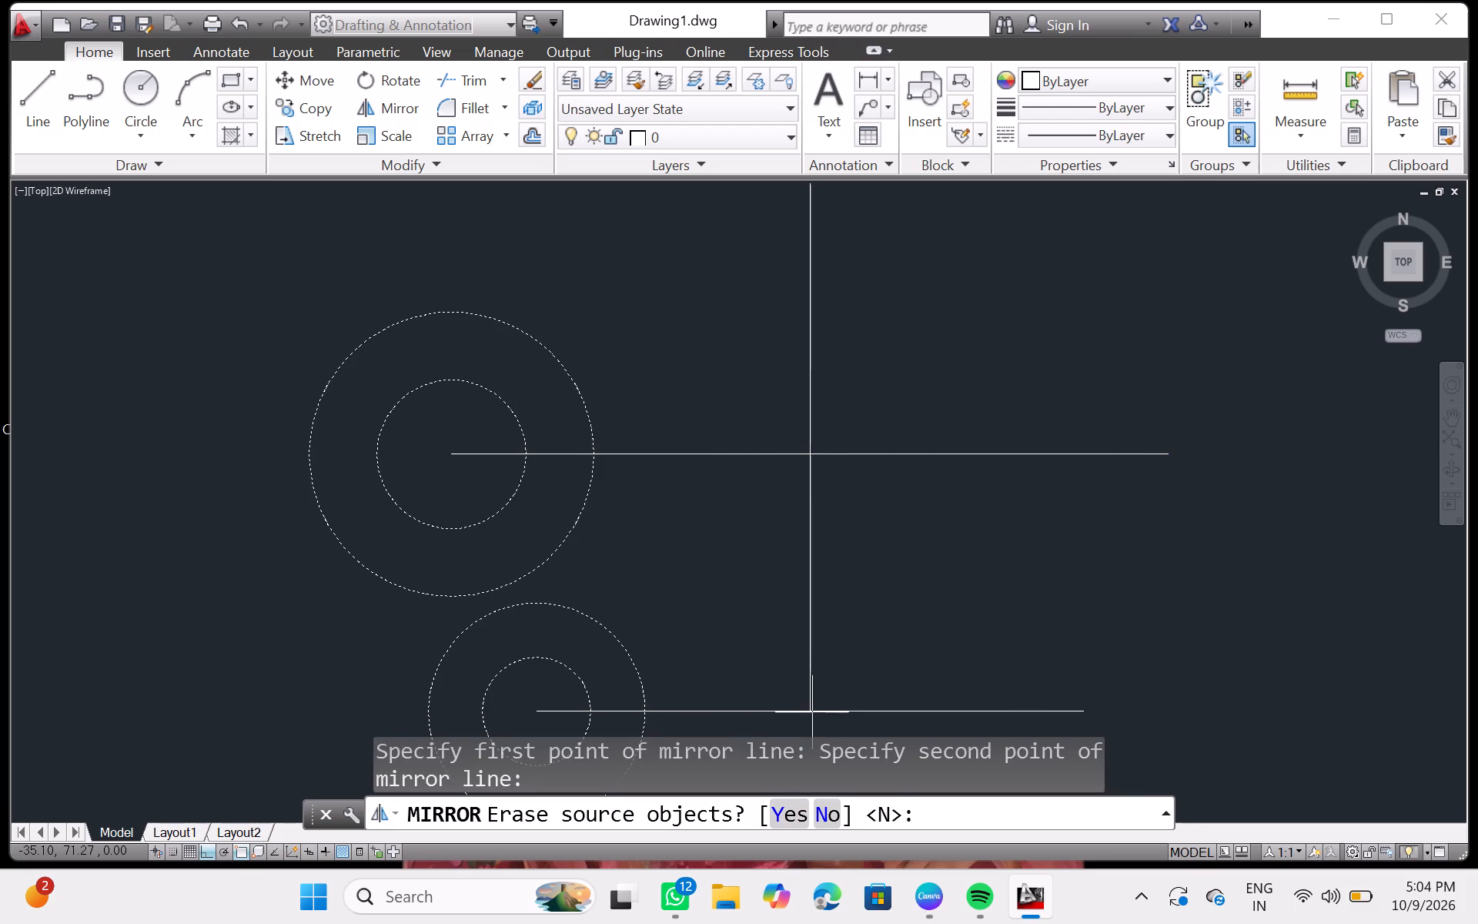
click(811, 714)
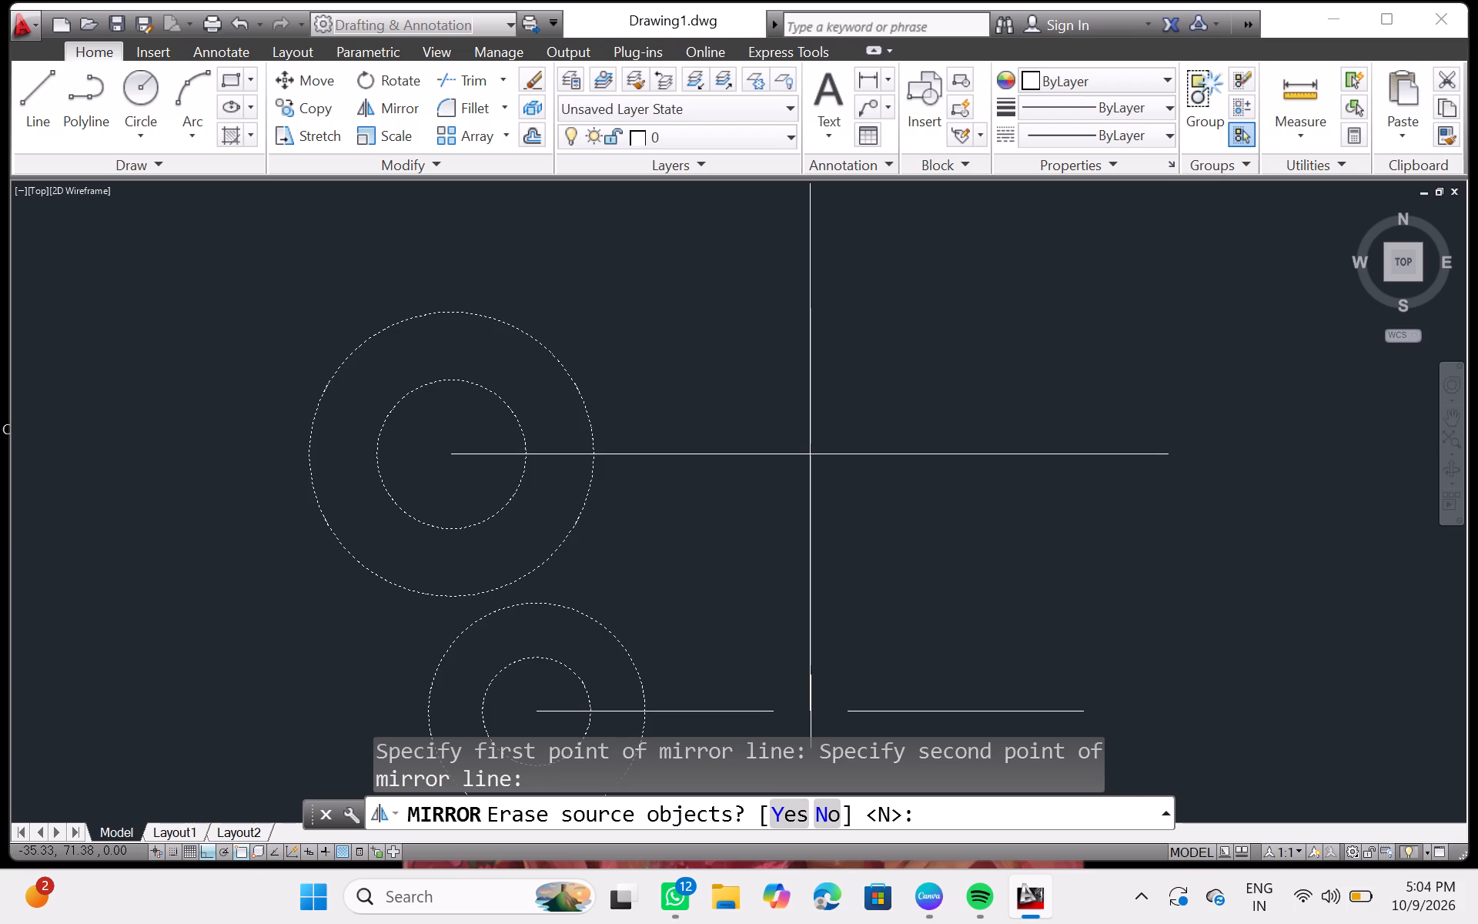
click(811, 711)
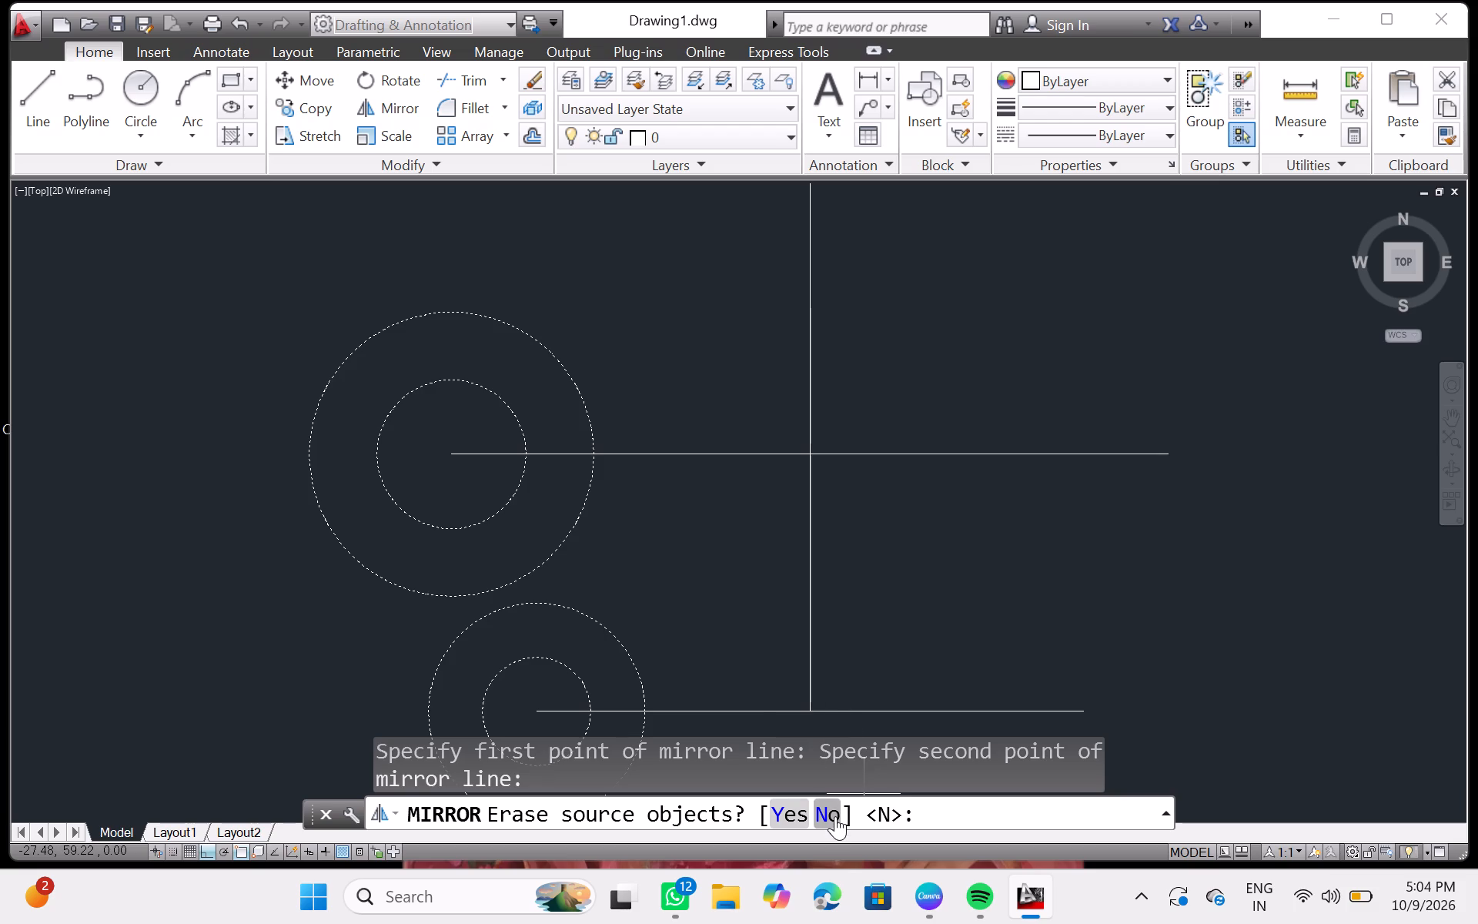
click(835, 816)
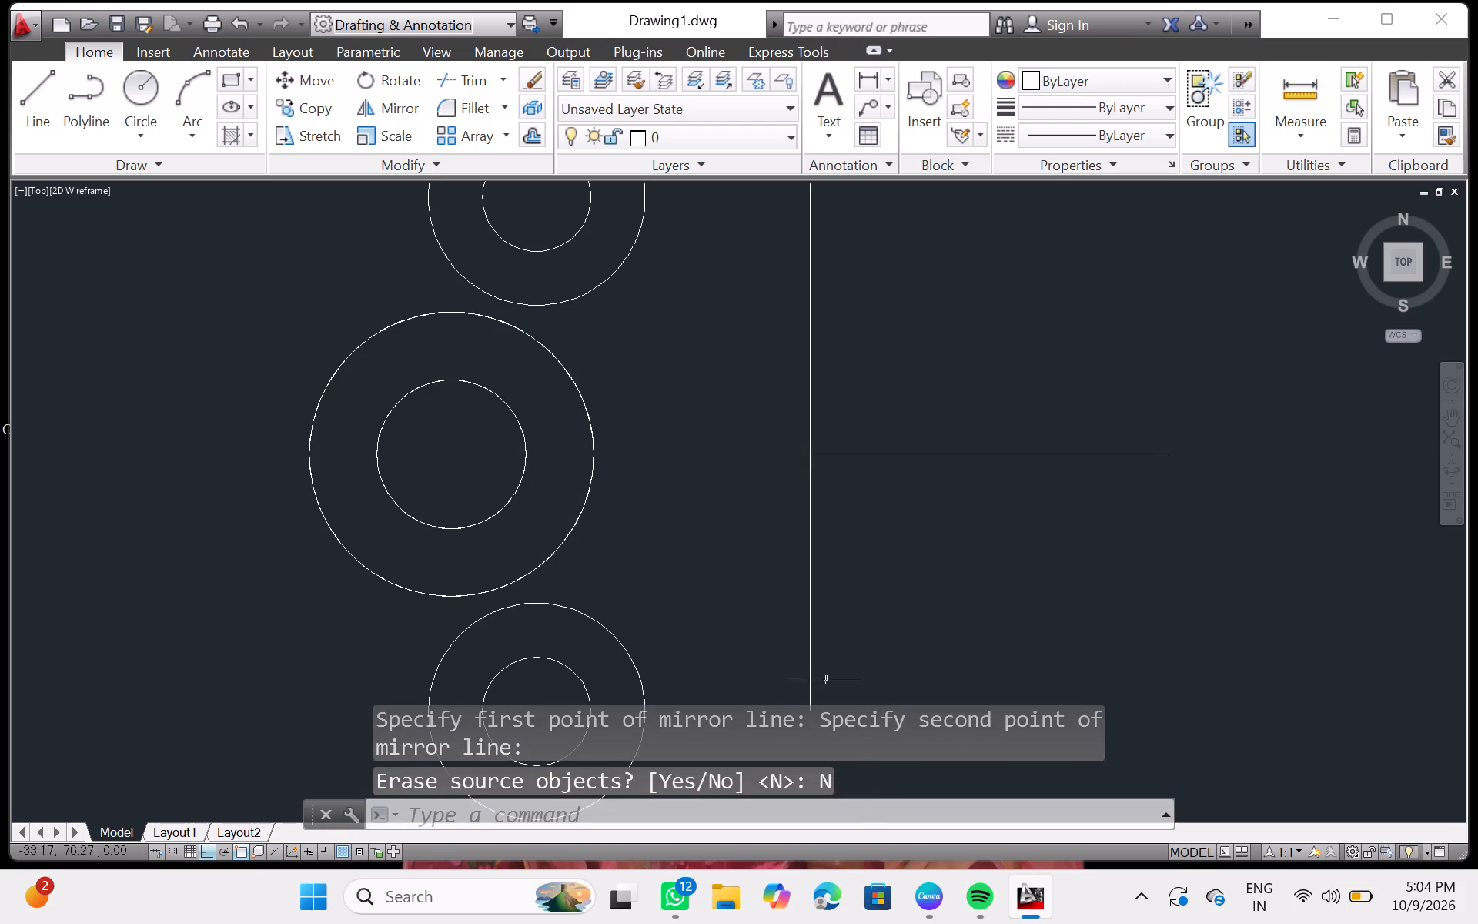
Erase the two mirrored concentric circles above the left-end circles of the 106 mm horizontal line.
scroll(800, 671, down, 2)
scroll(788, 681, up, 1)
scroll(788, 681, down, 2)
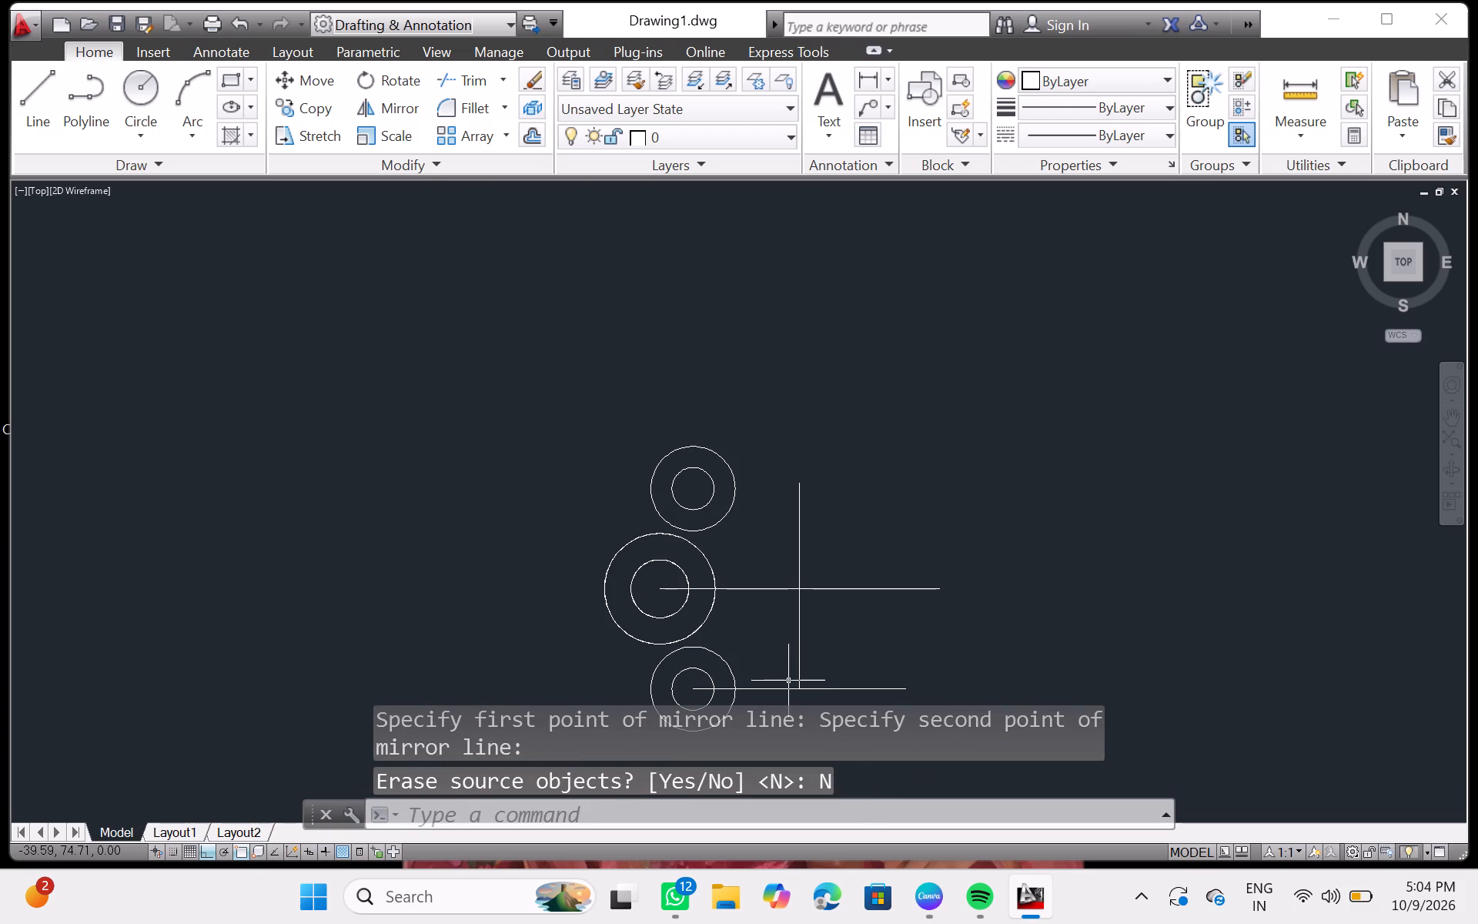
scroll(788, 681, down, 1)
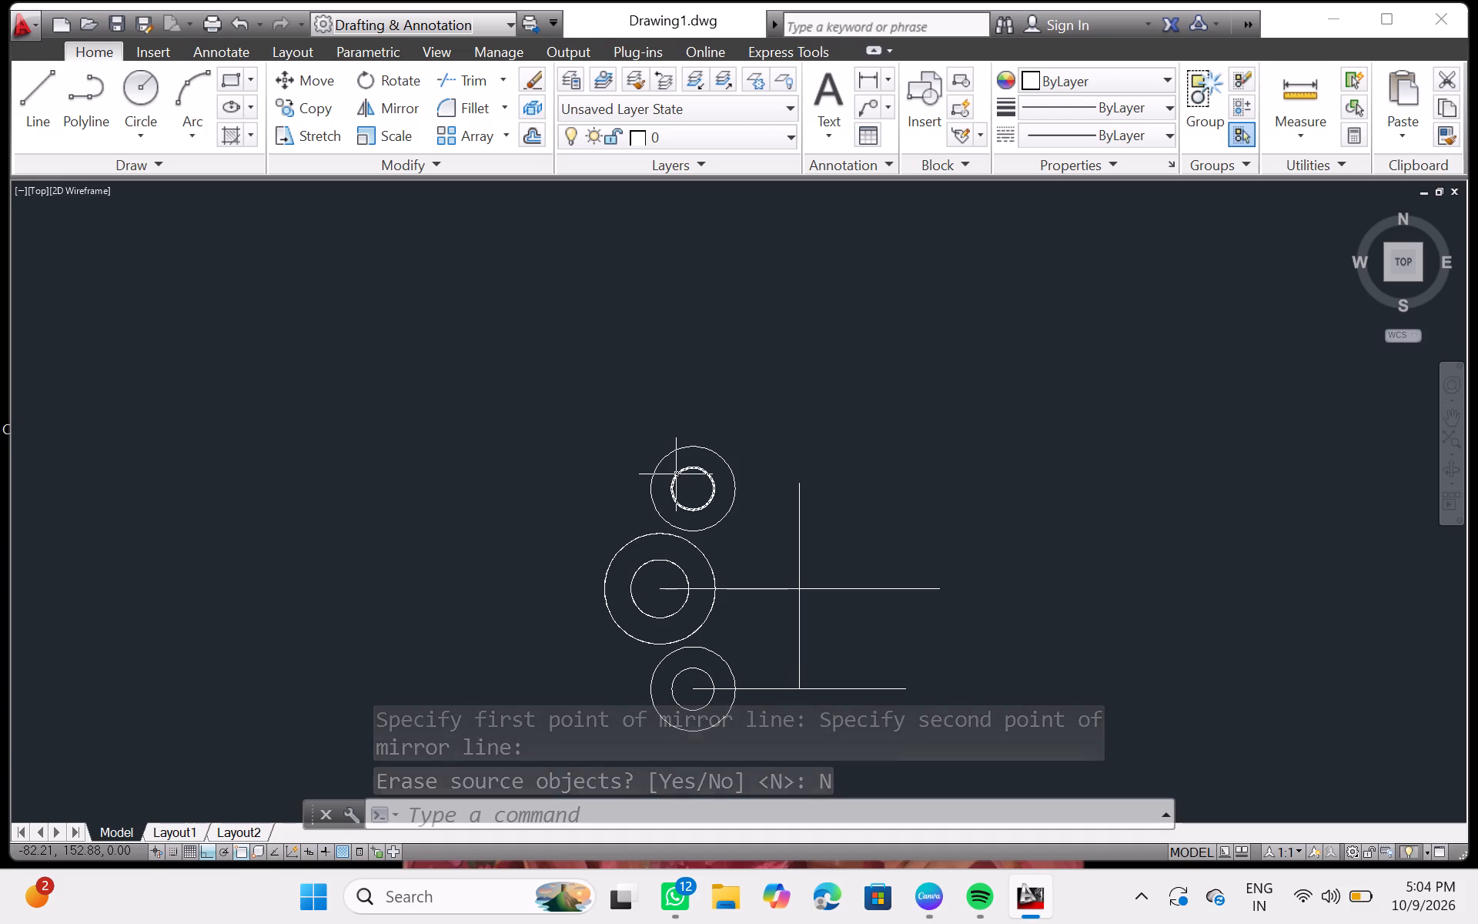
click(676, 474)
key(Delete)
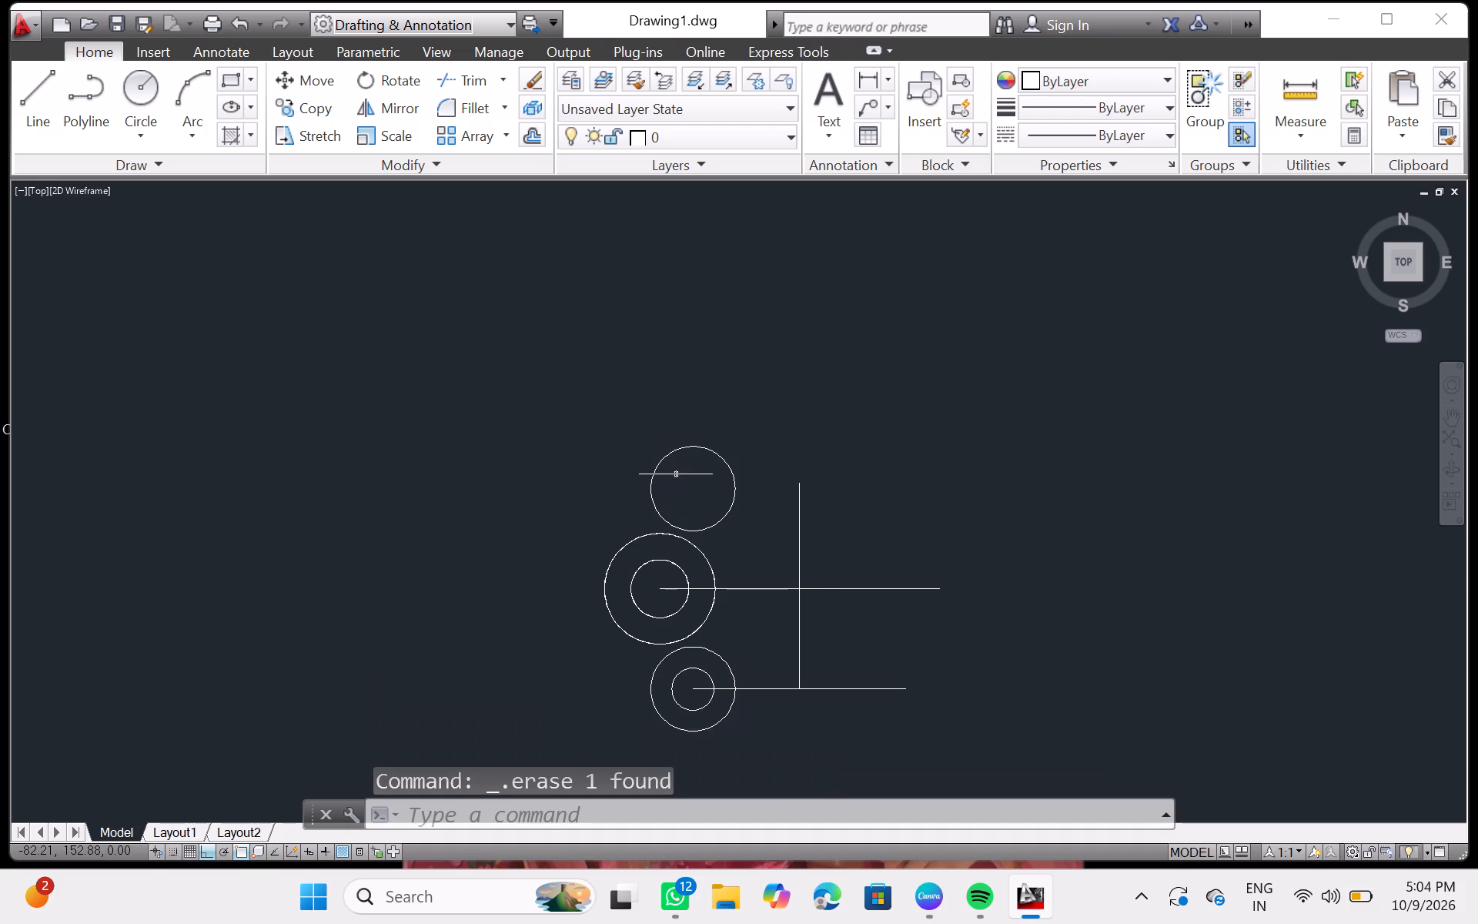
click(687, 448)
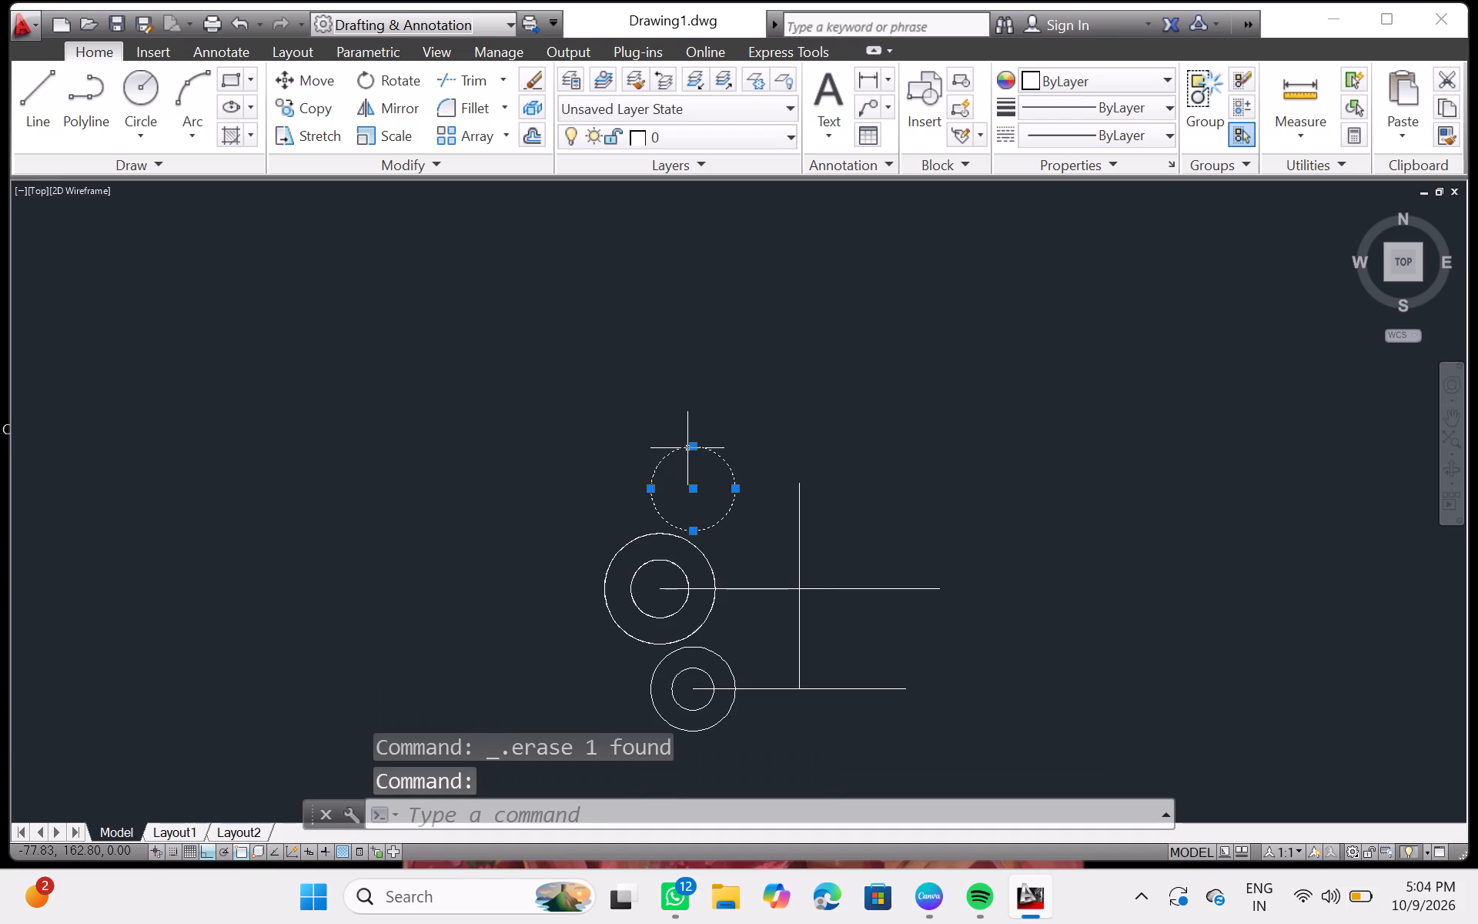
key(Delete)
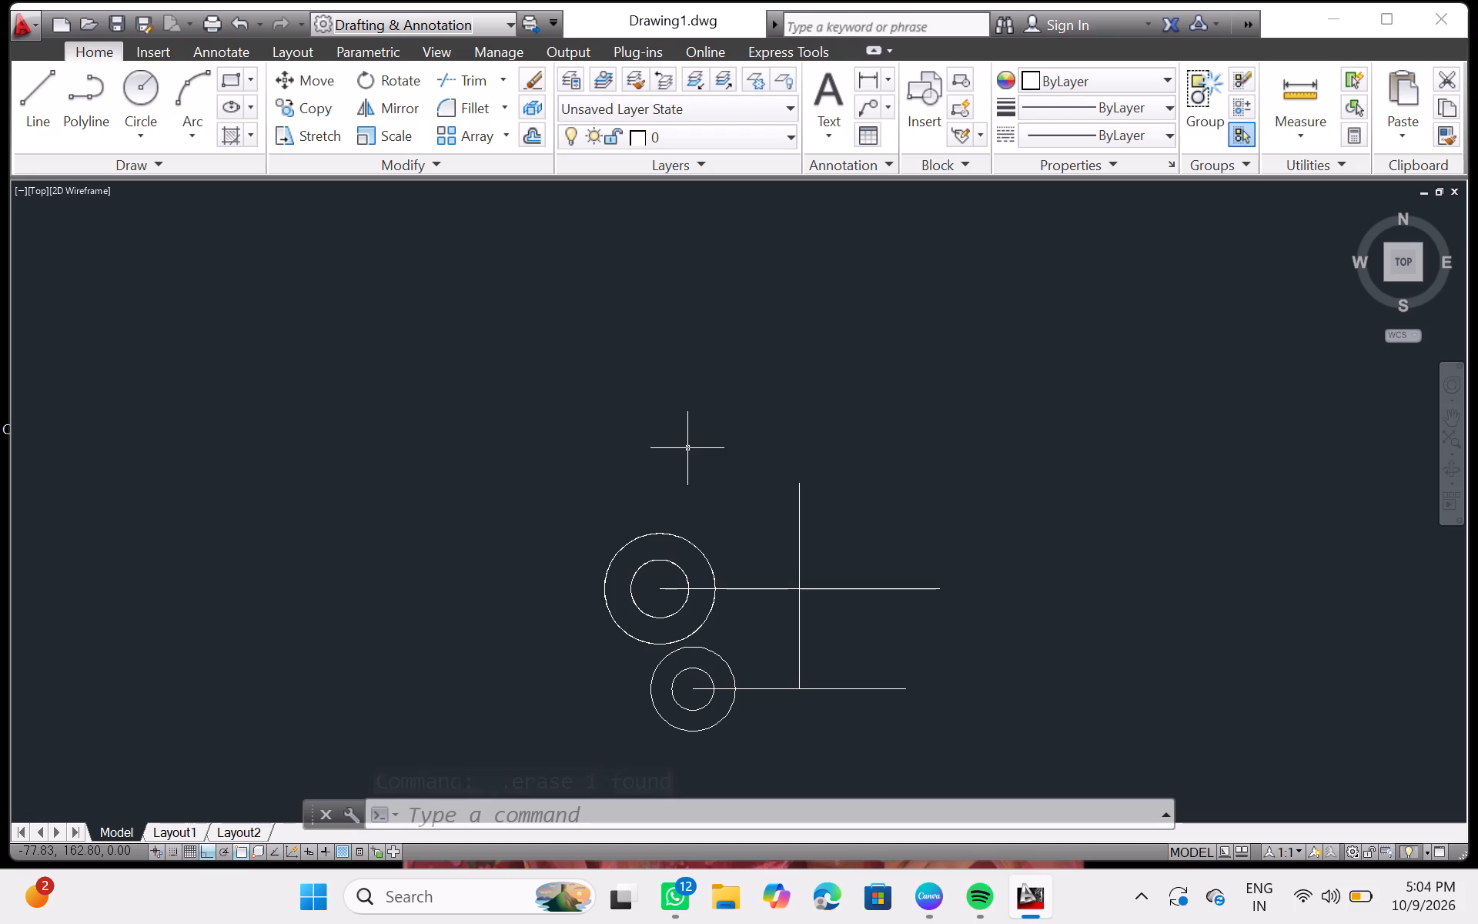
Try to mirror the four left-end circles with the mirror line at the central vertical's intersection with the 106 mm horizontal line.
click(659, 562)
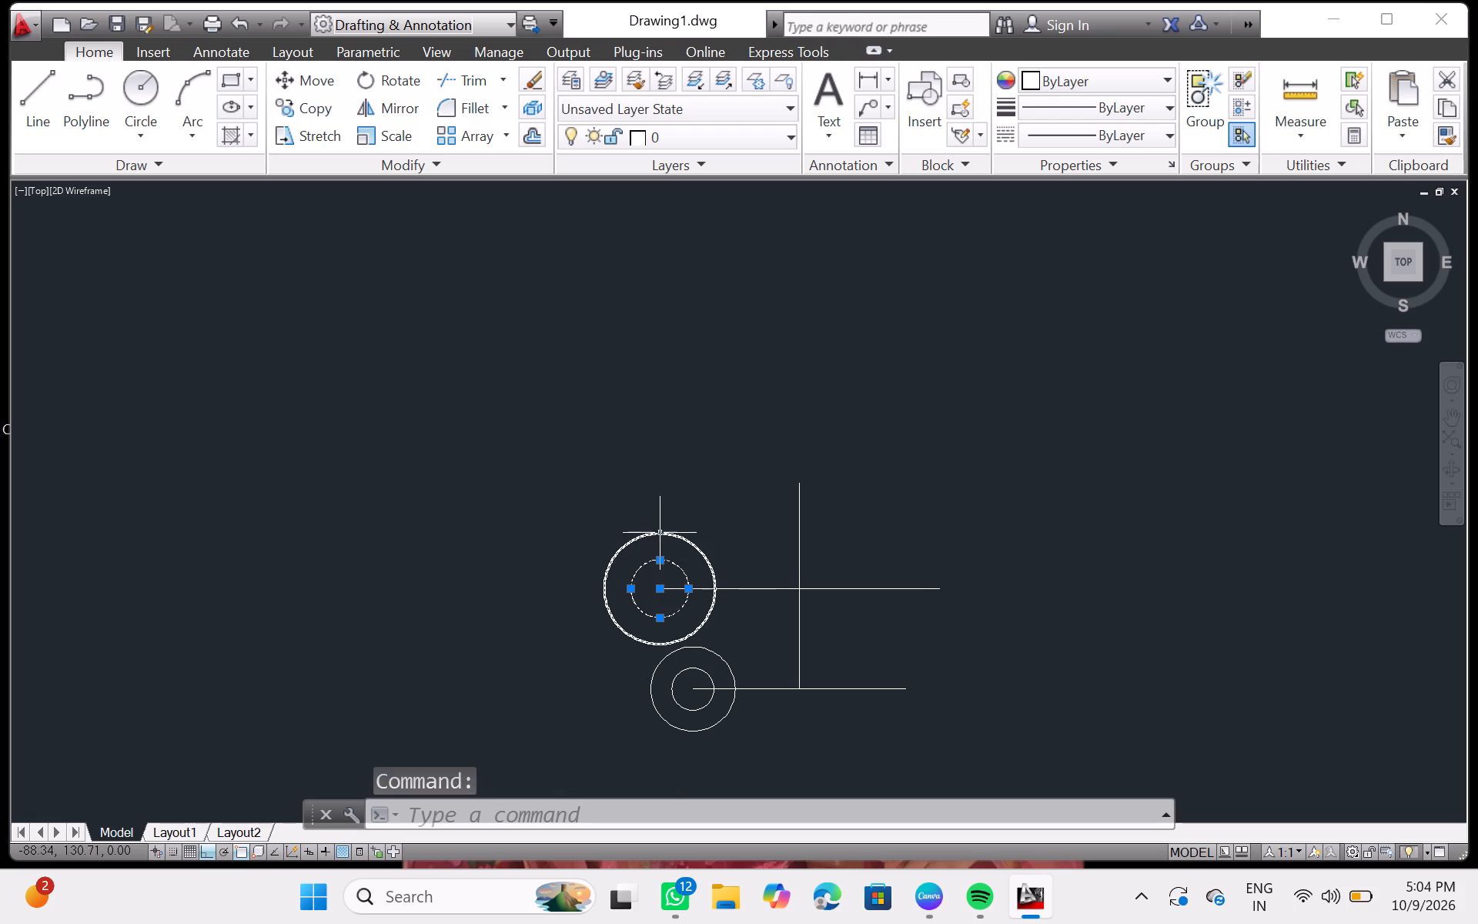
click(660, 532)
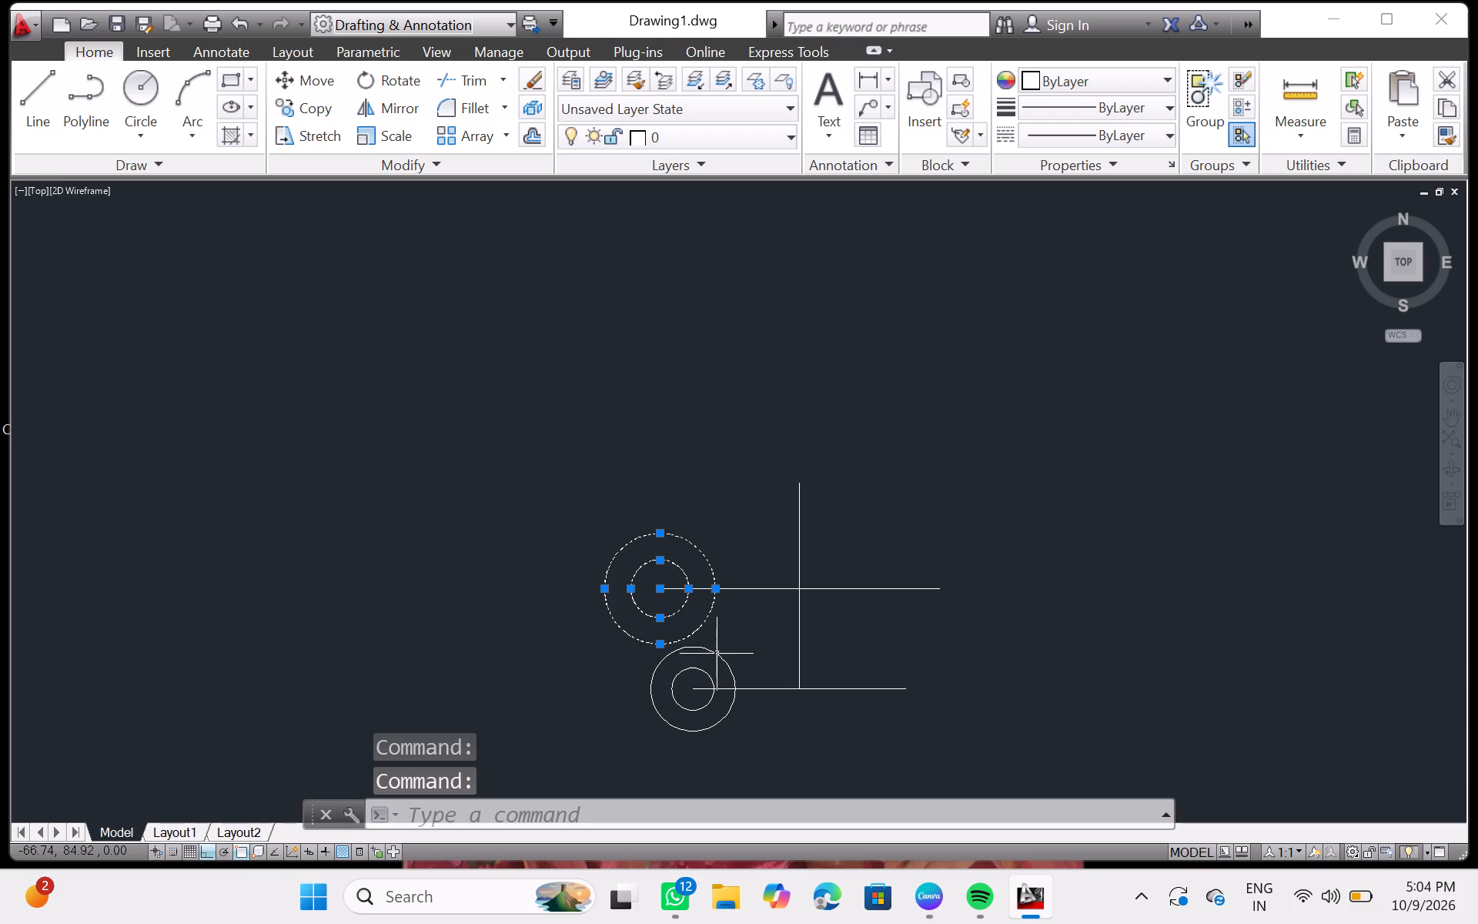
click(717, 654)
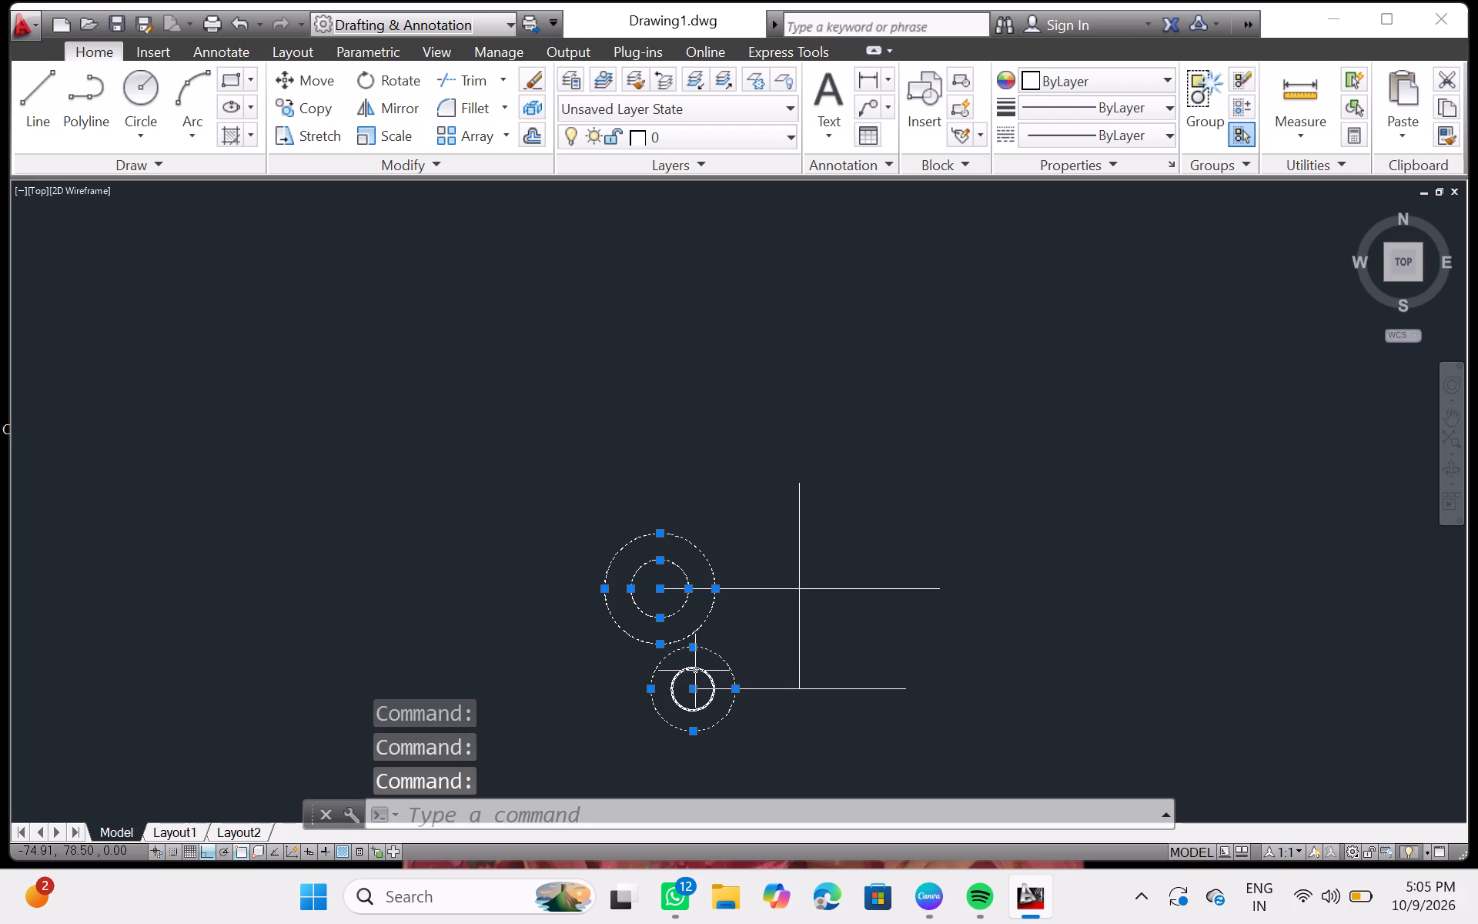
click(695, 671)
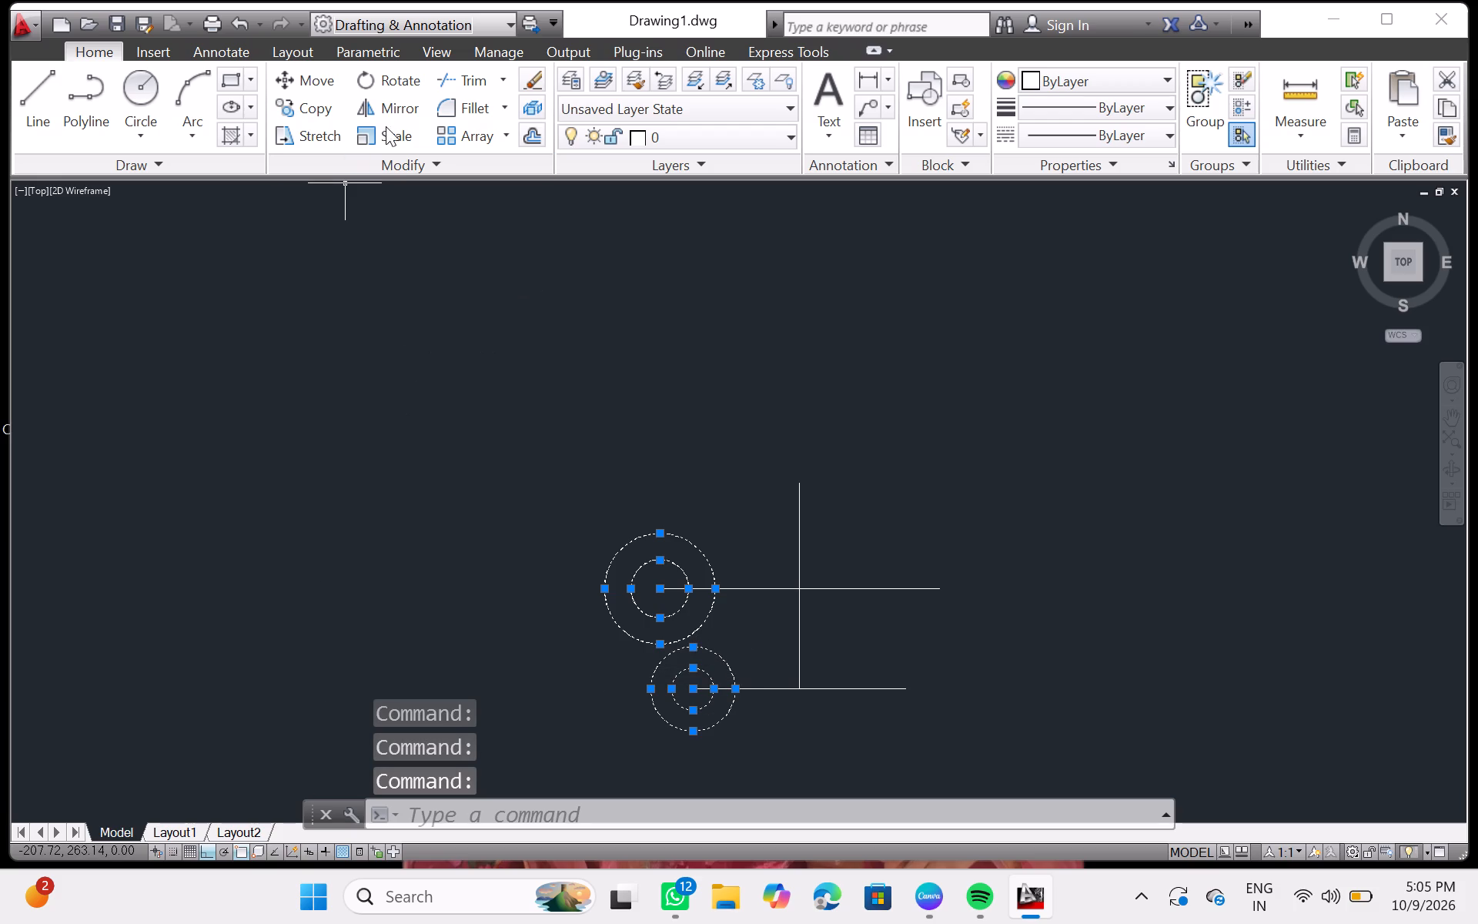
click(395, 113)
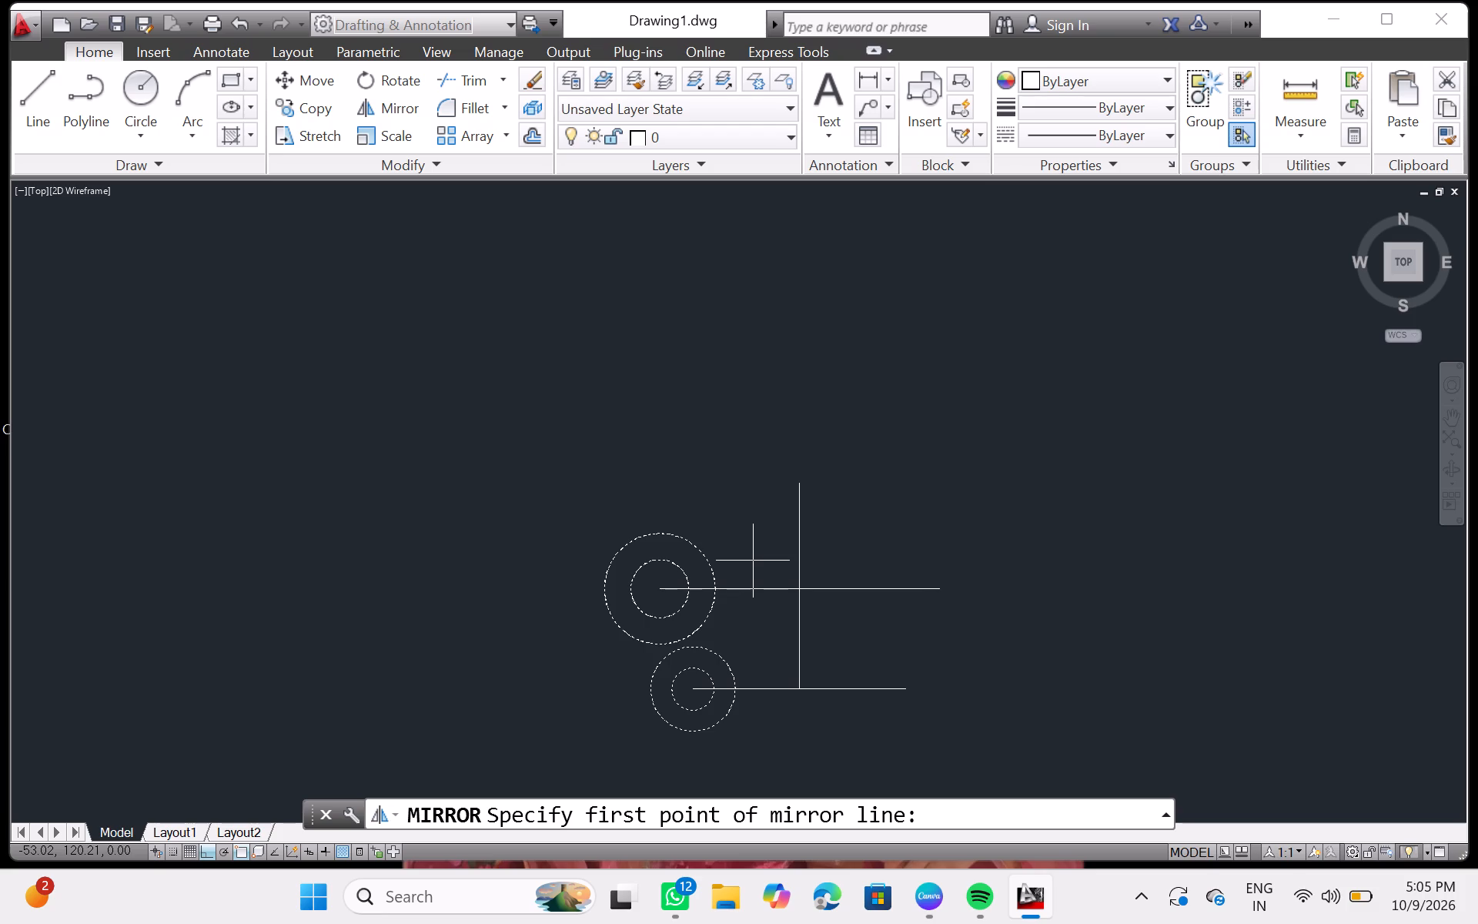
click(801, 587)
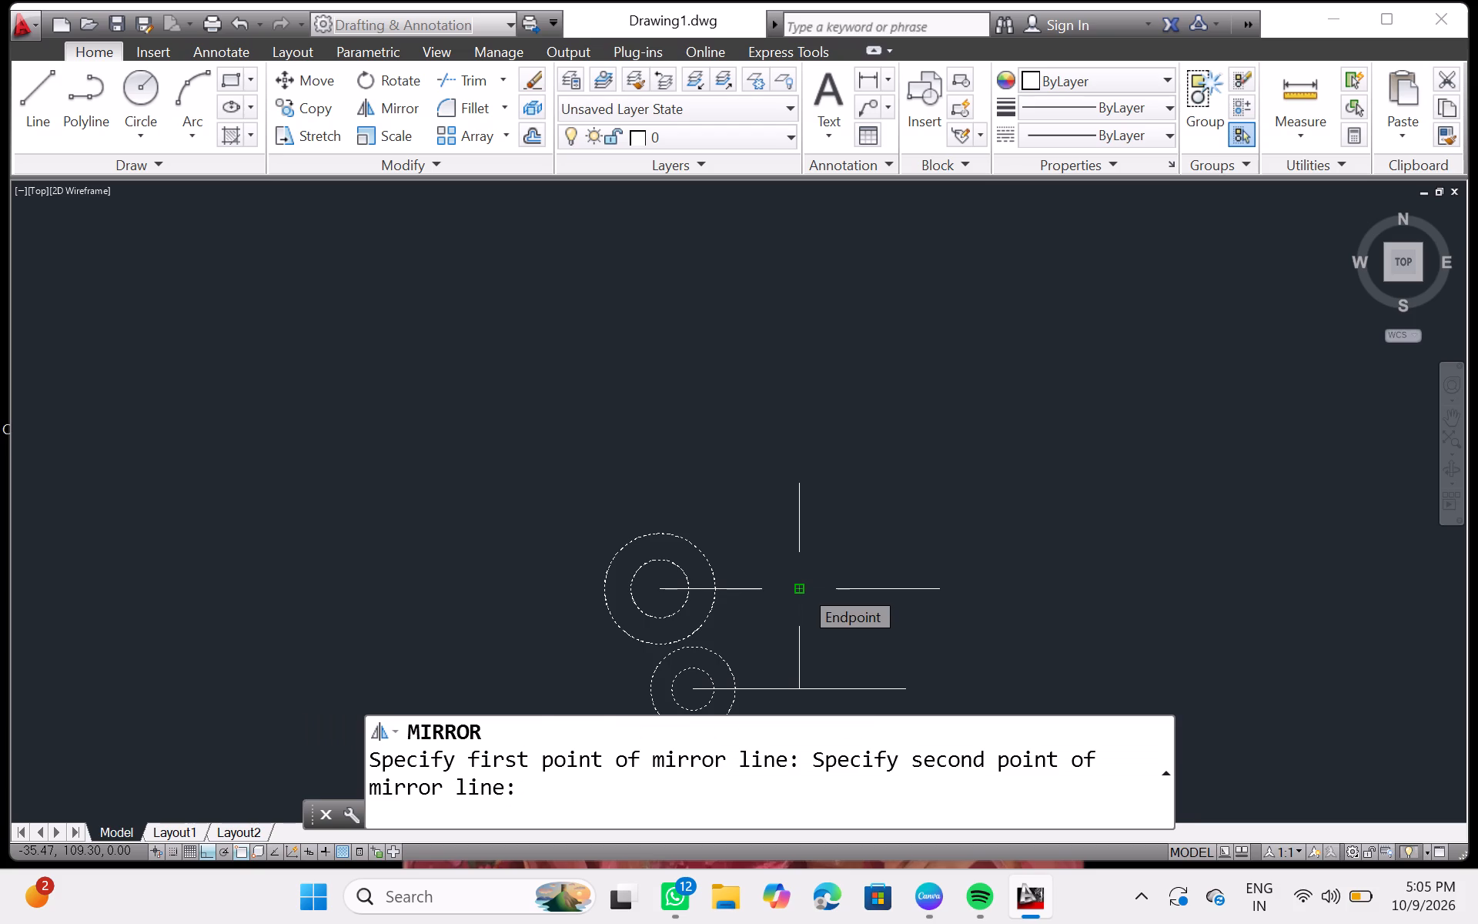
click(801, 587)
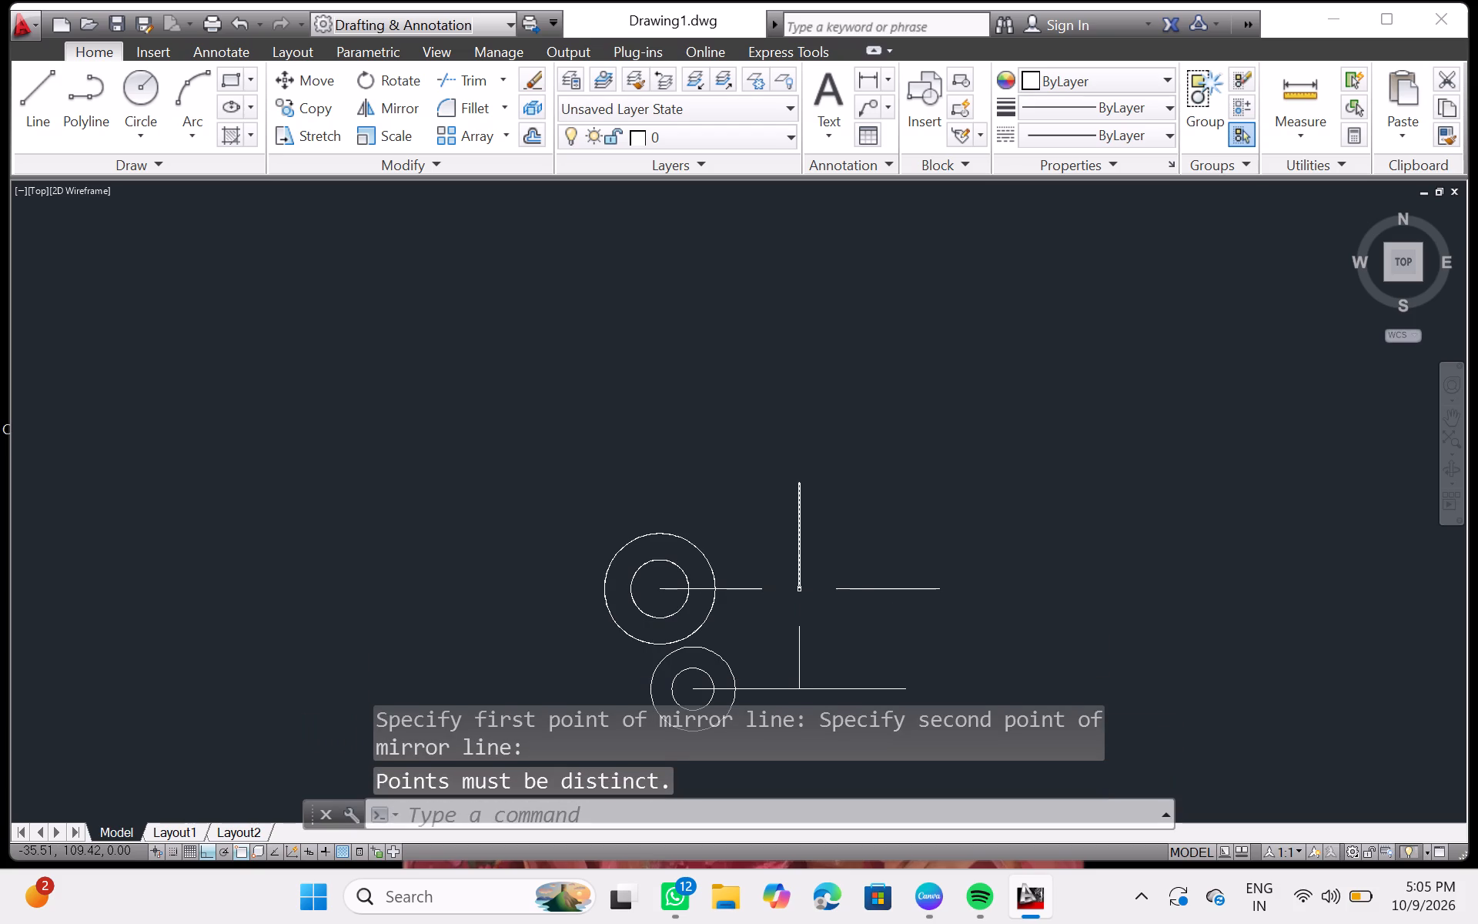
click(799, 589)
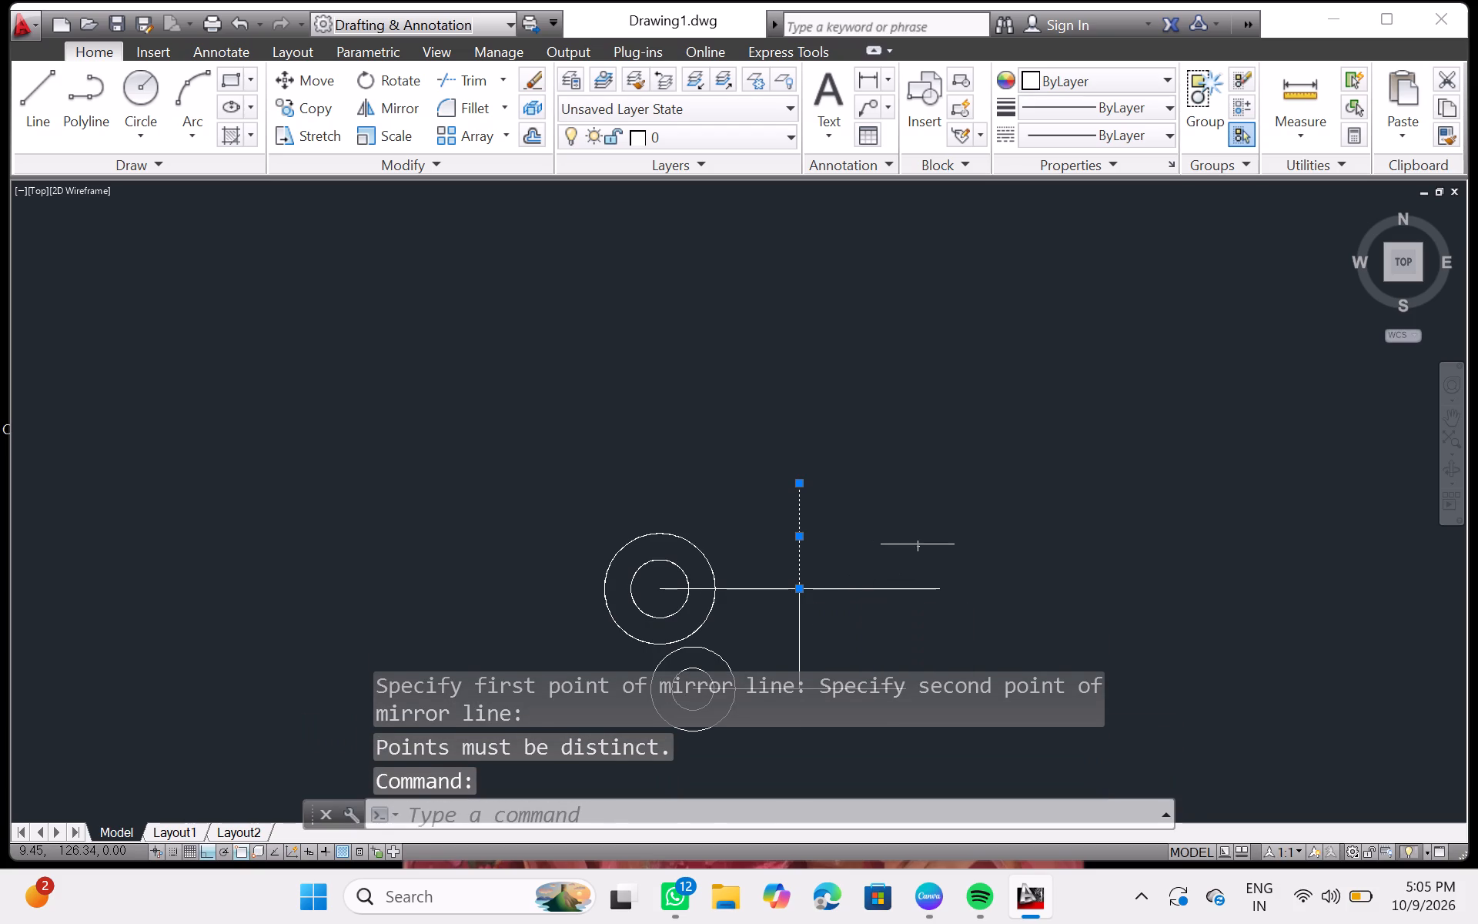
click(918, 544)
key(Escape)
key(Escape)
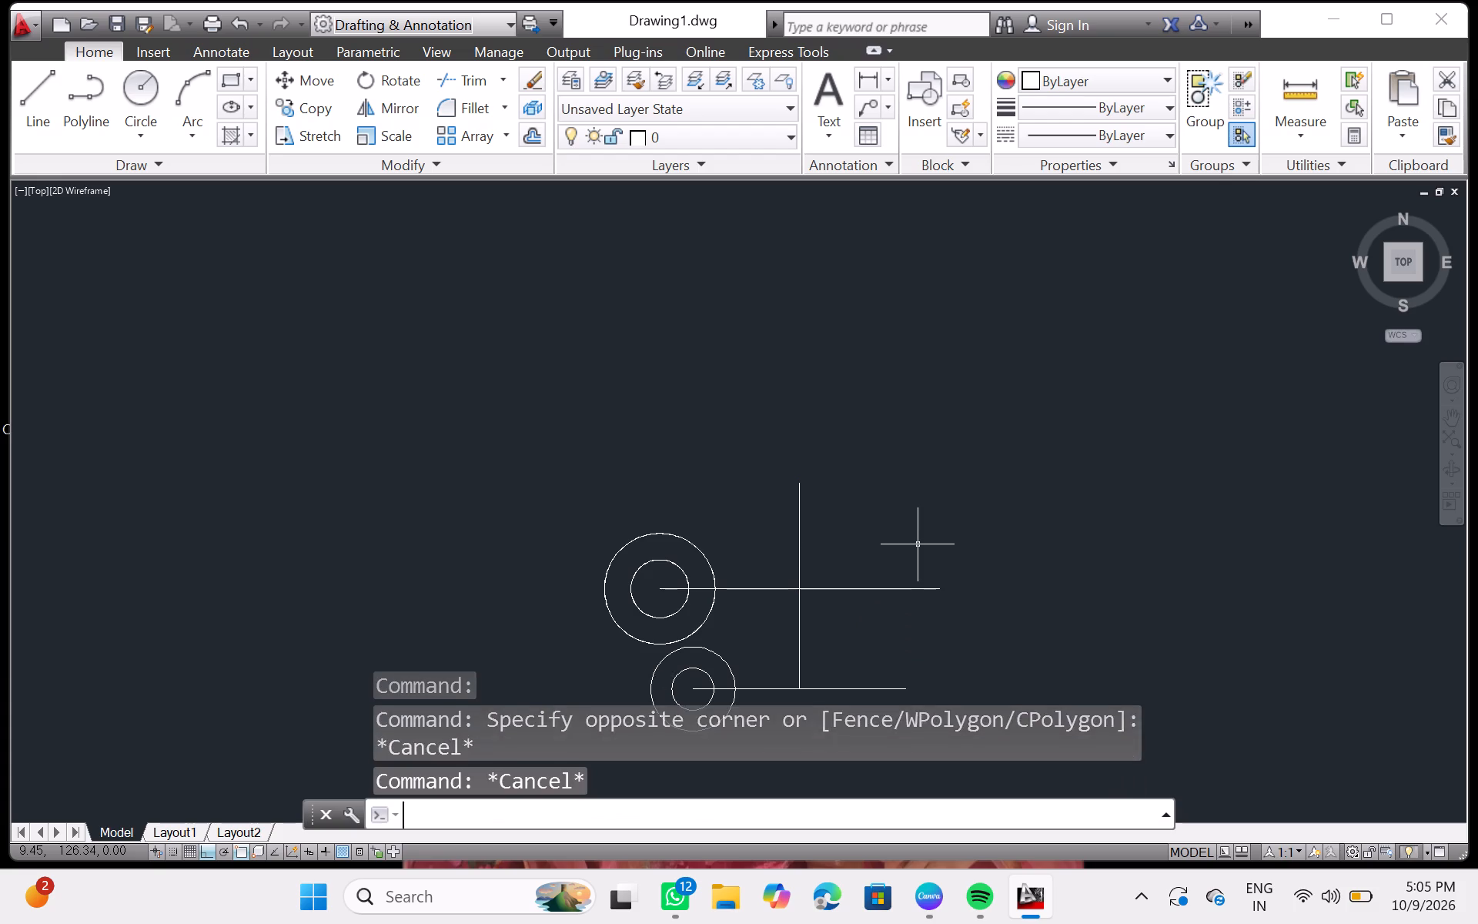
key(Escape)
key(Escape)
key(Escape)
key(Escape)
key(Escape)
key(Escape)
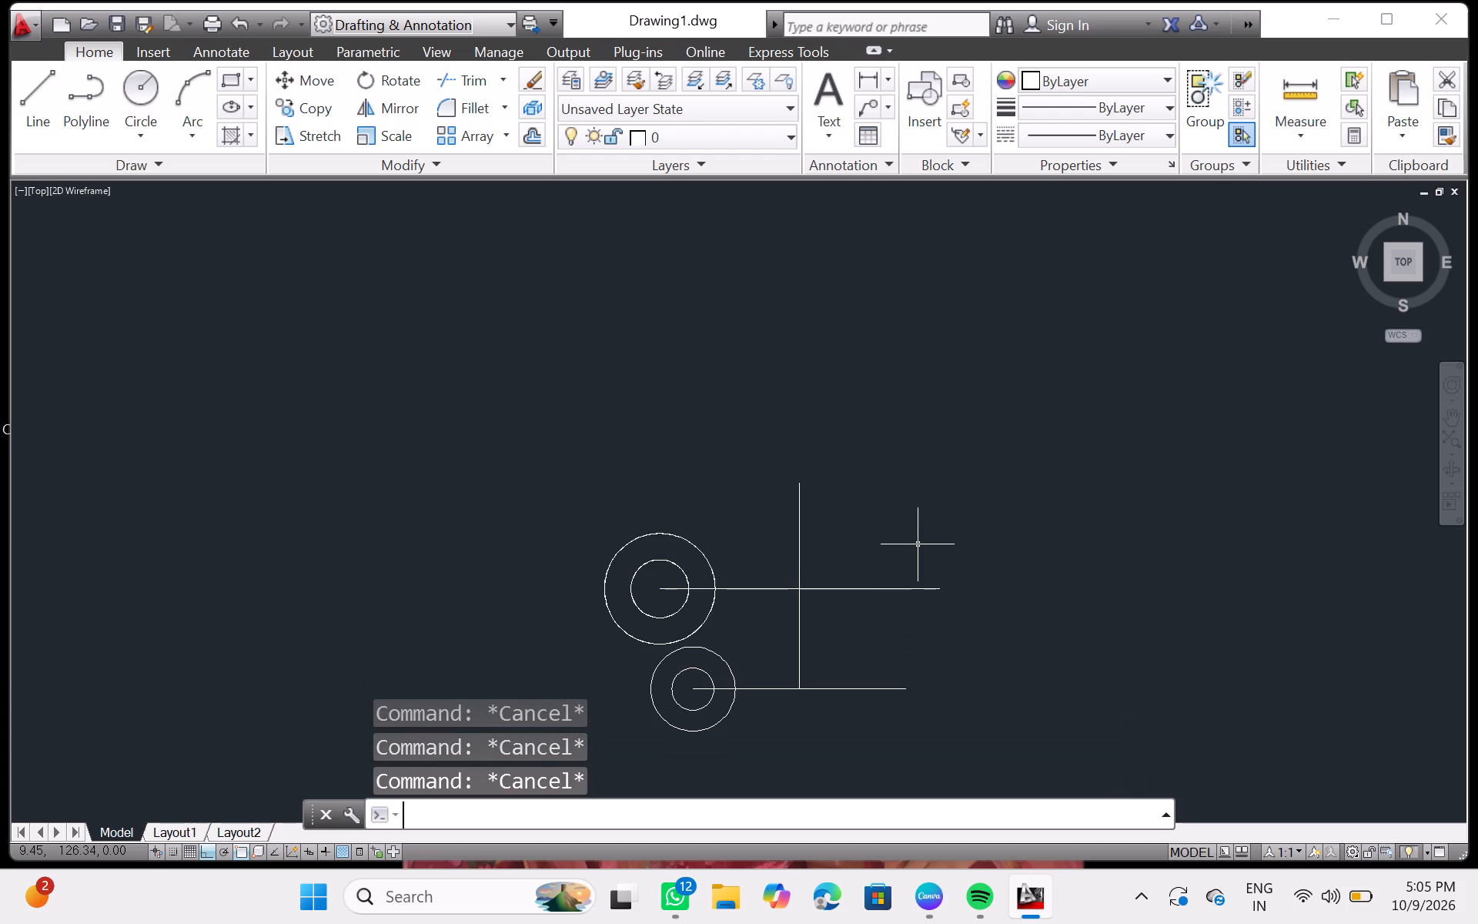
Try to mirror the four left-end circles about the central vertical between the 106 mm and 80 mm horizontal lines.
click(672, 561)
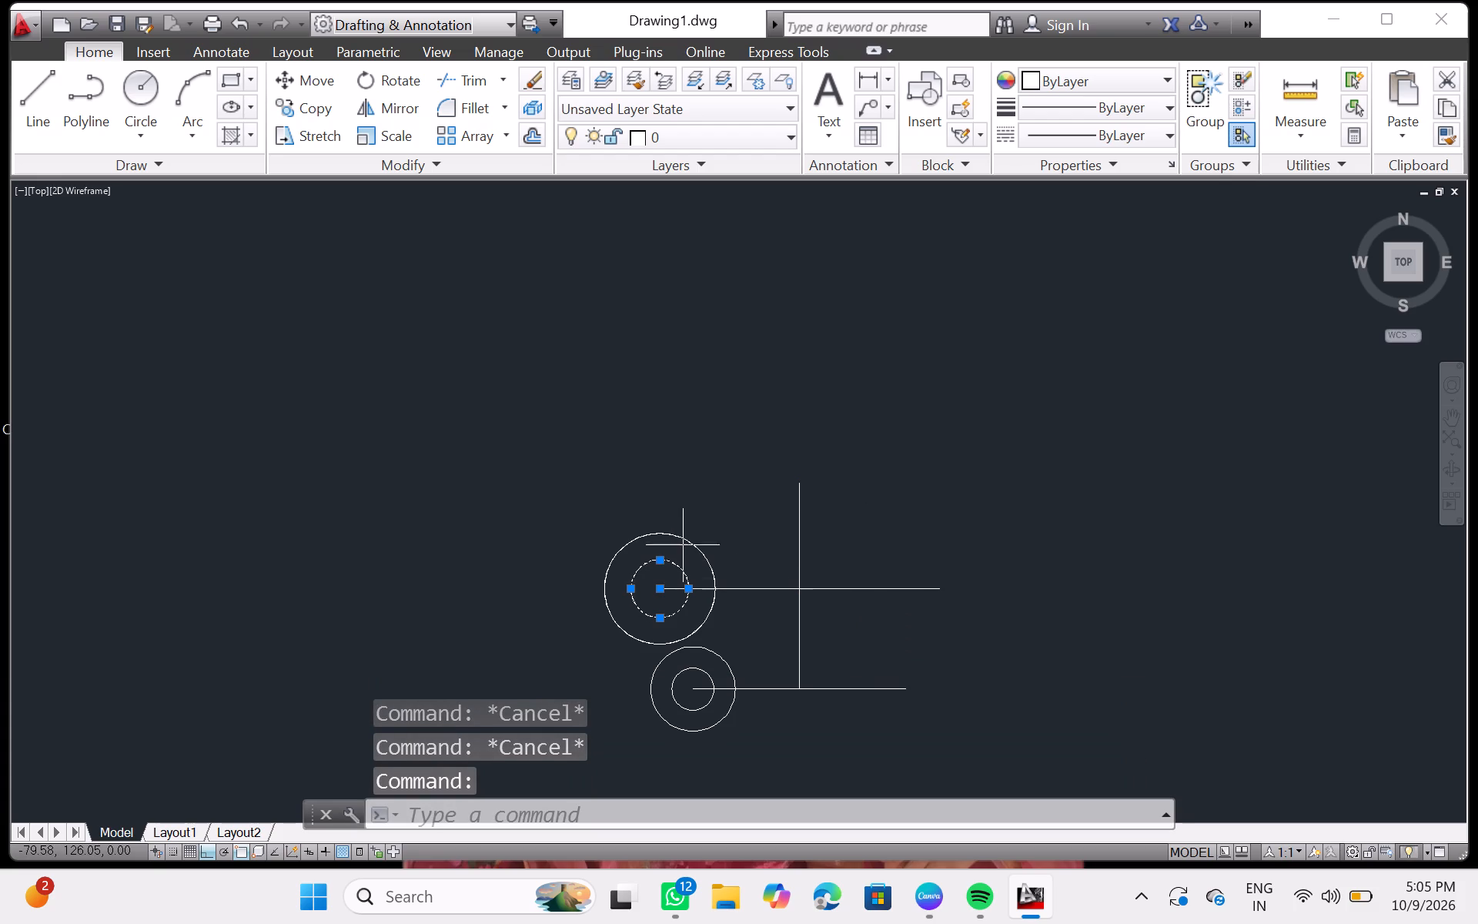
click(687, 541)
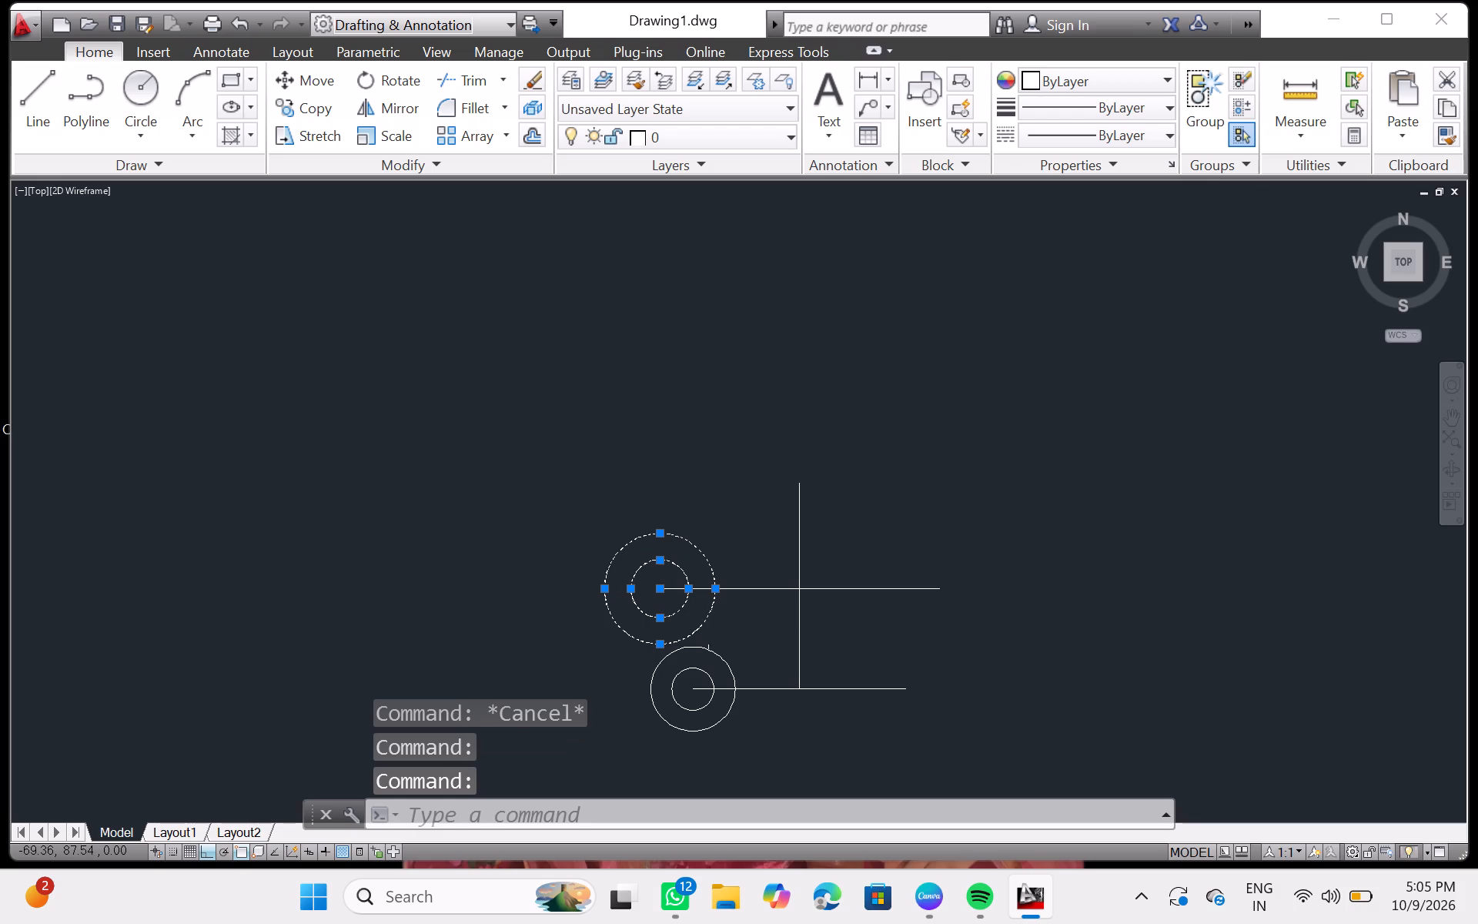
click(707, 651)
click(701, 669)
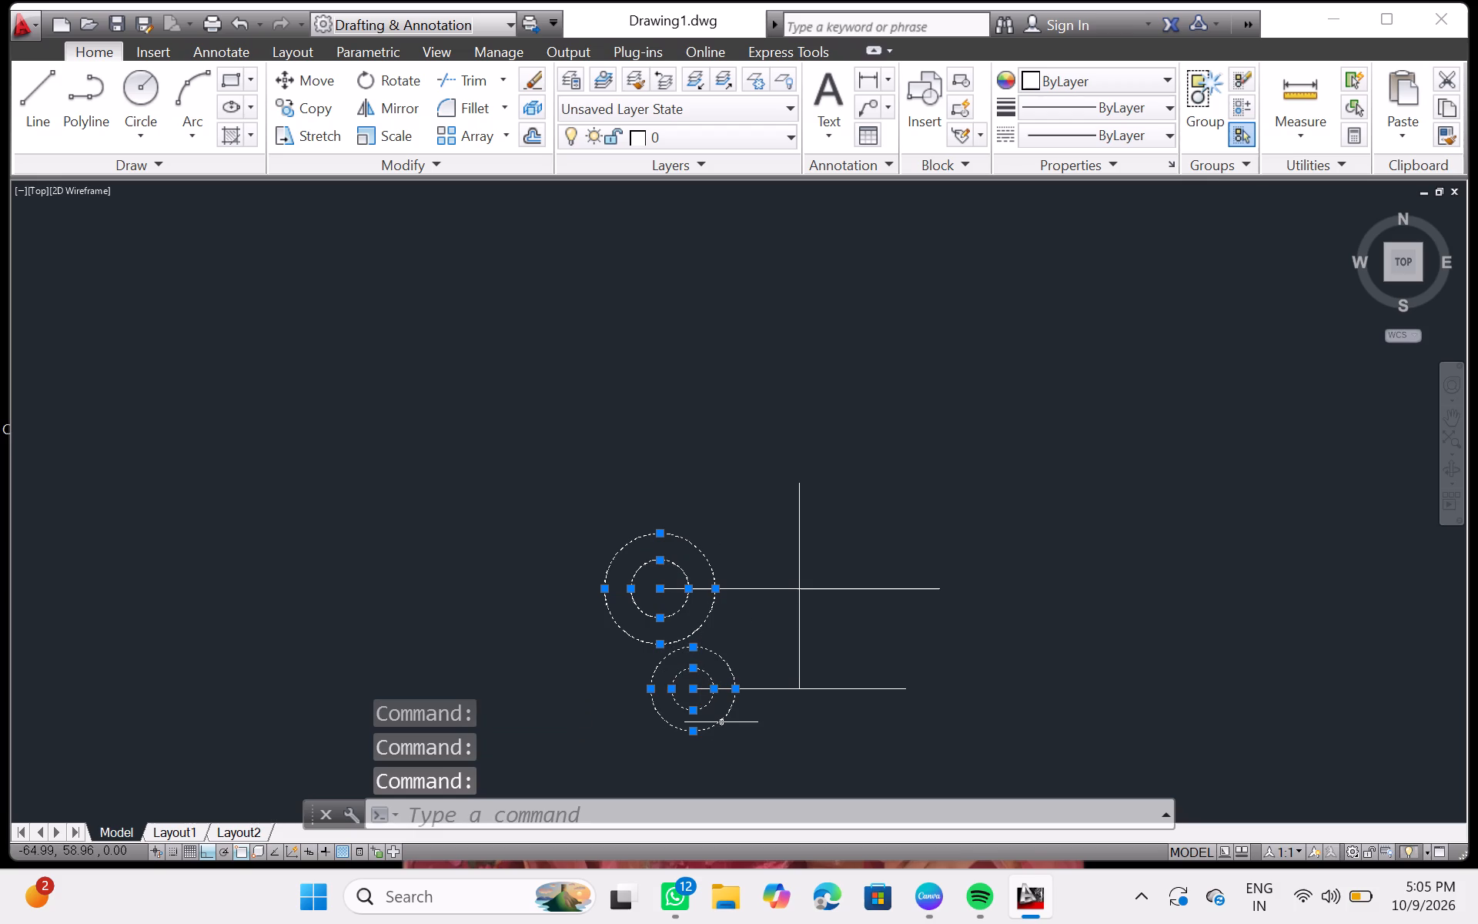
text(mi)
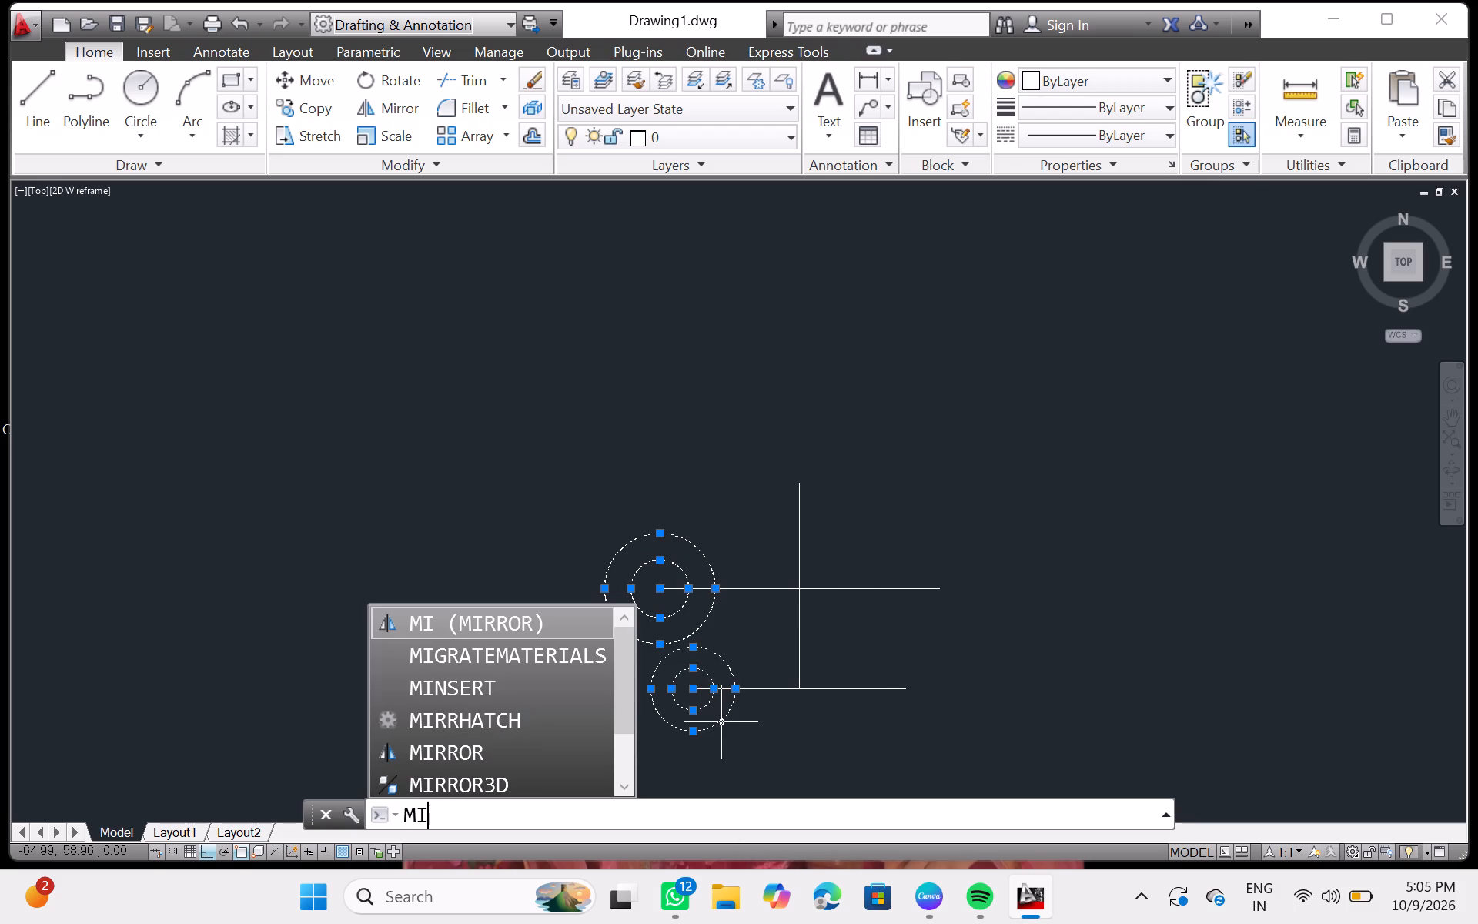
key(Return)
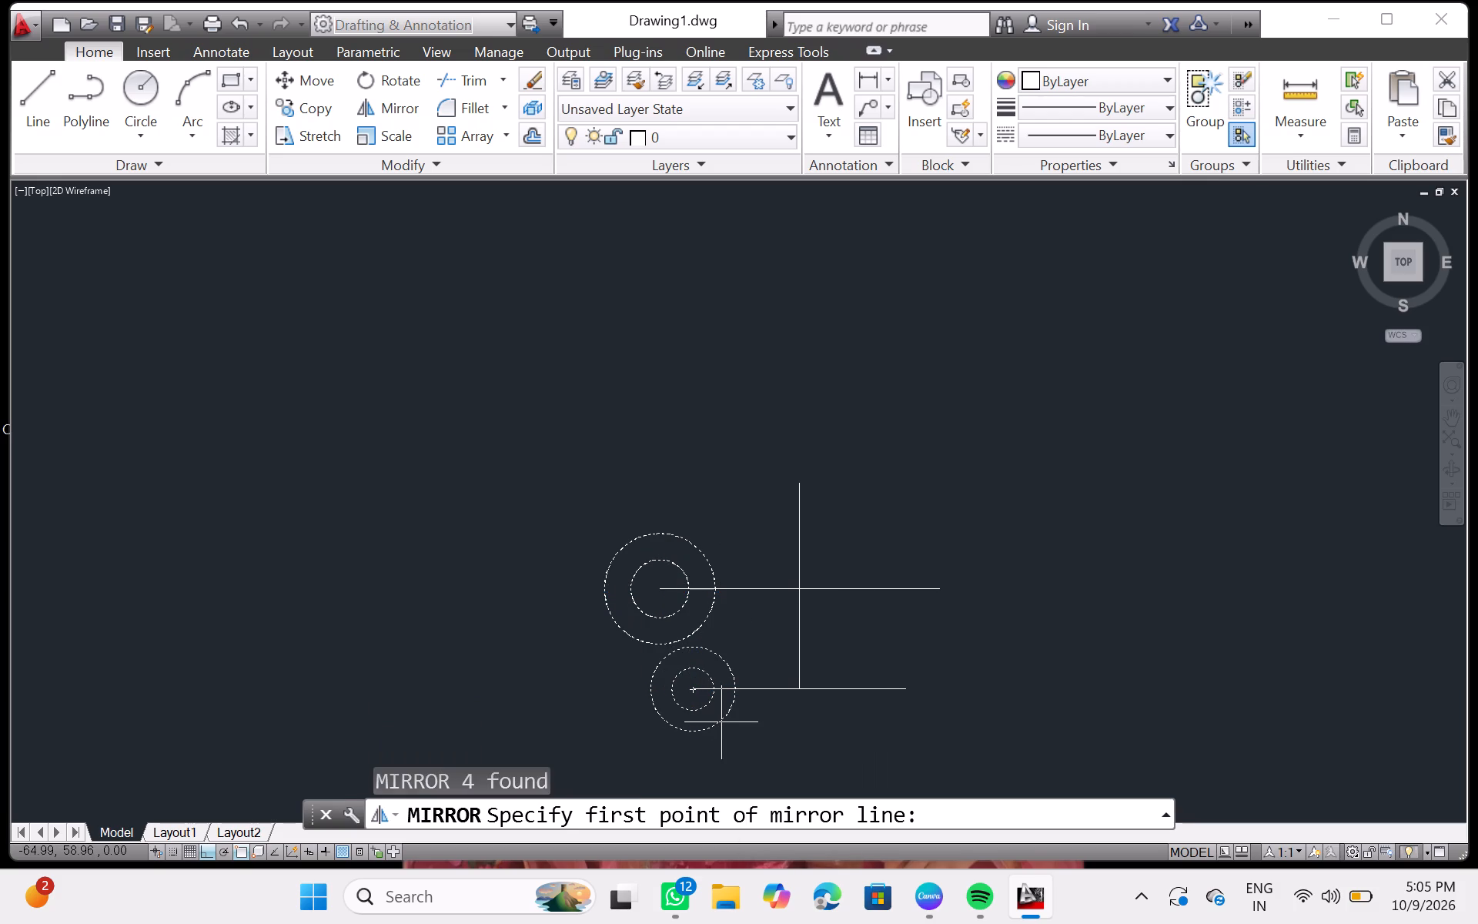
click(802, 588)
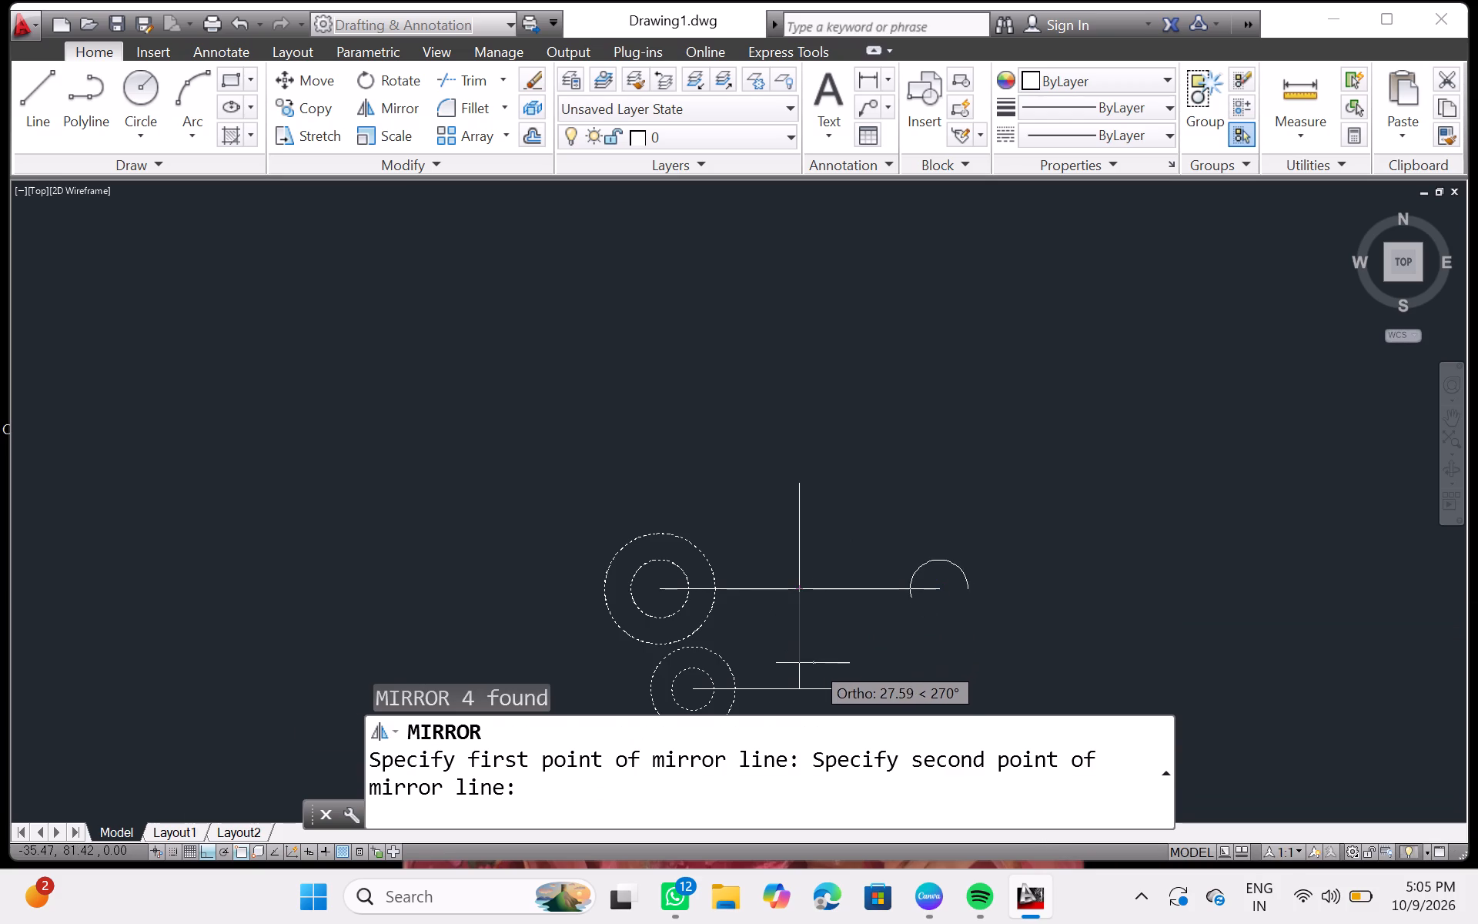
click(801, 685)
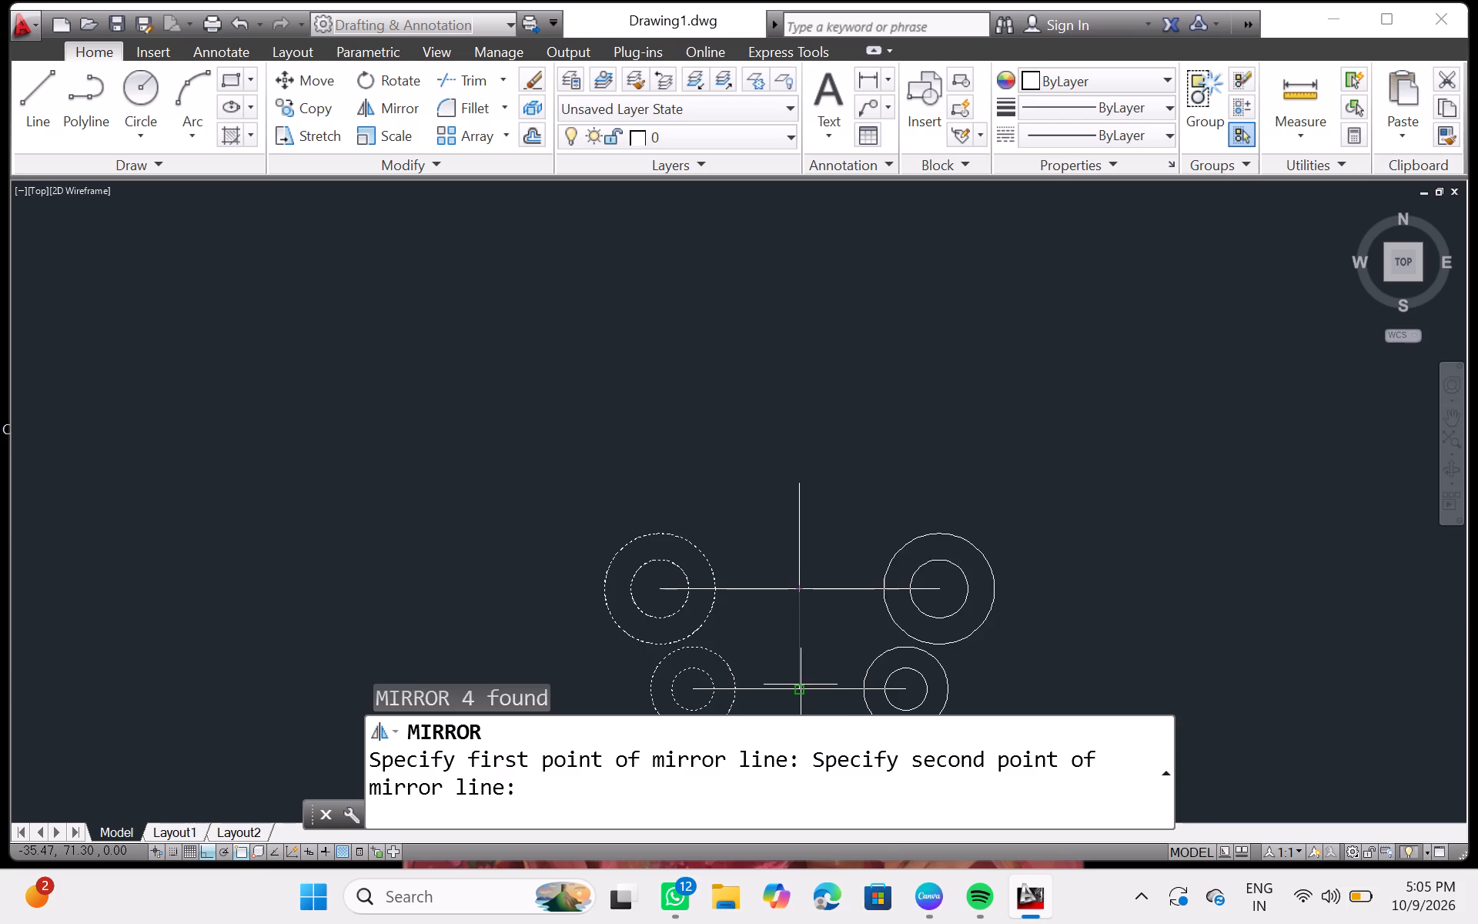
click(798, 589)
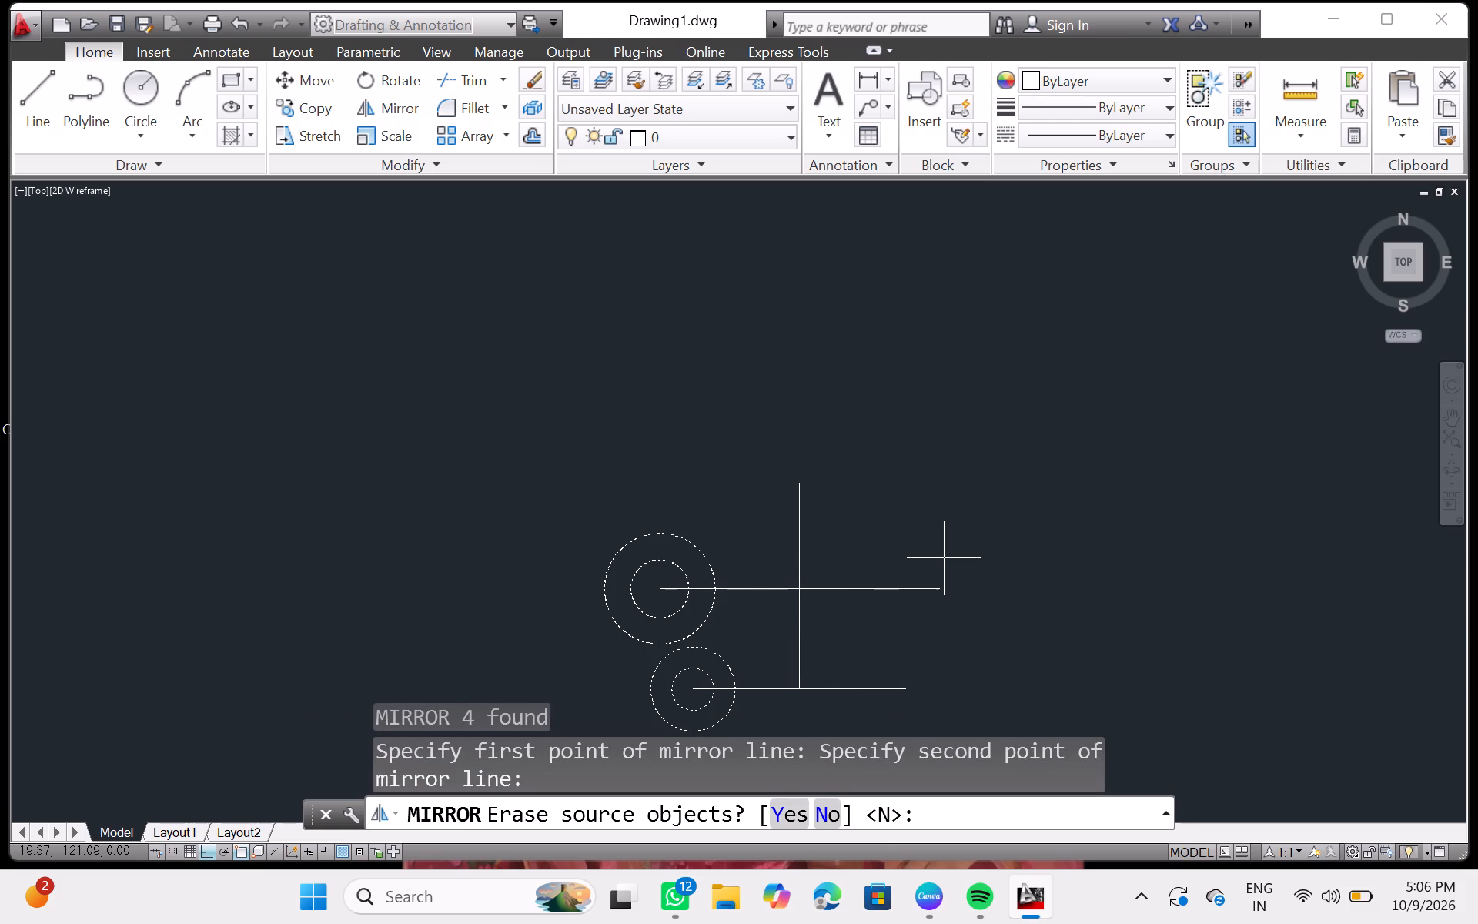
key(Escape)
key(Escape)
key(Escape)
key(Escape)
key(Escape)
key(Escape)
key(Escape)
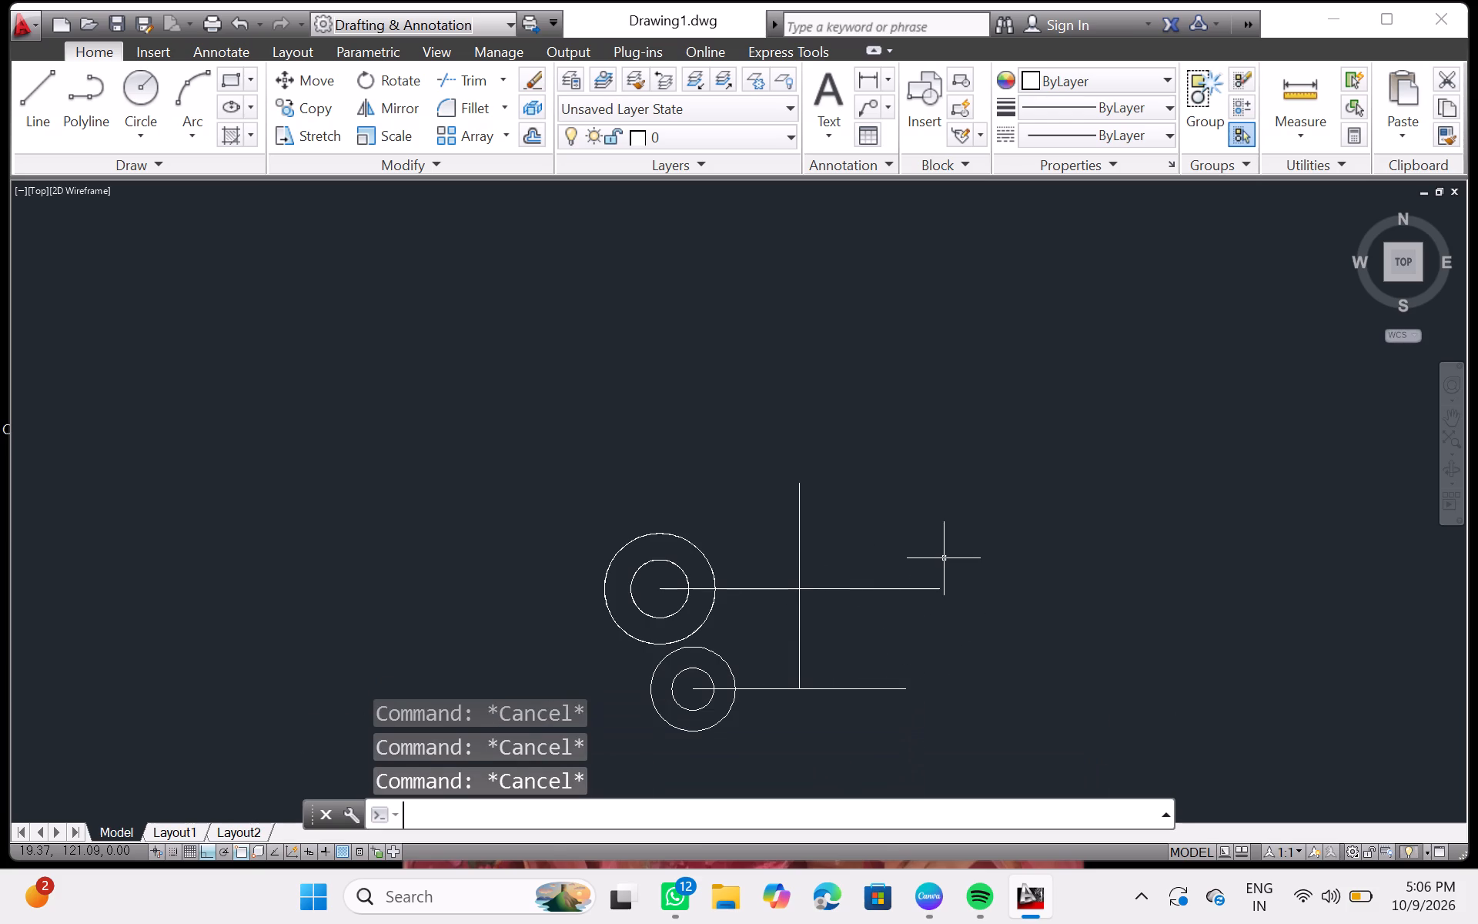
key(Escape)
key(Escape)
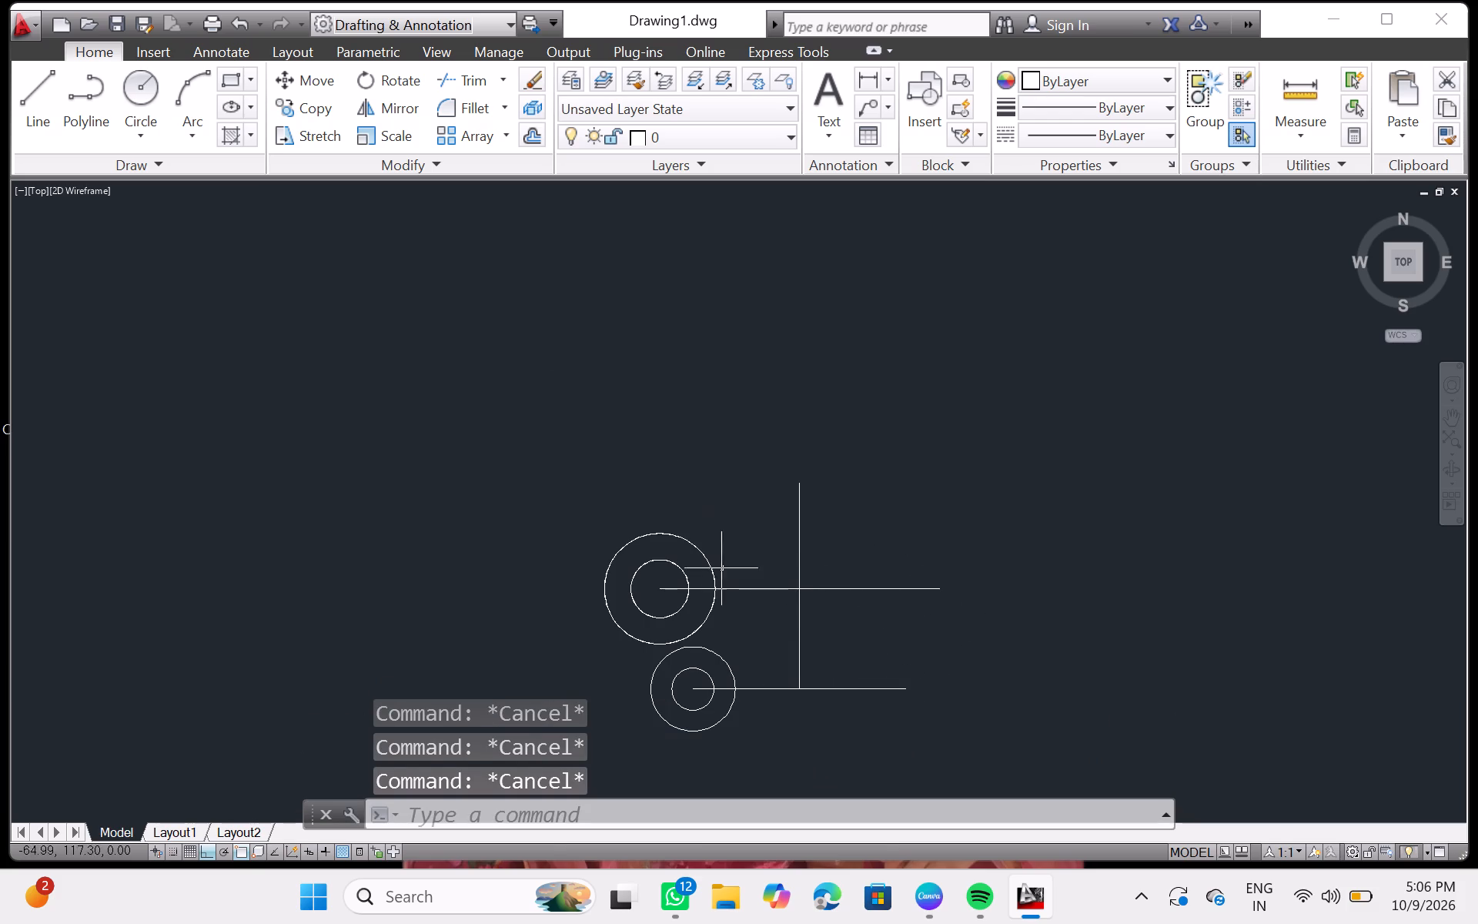
Mirror the four left-end circles about the central vertical between the two horizontal lines, keeping the source objects.
click(677, 534)
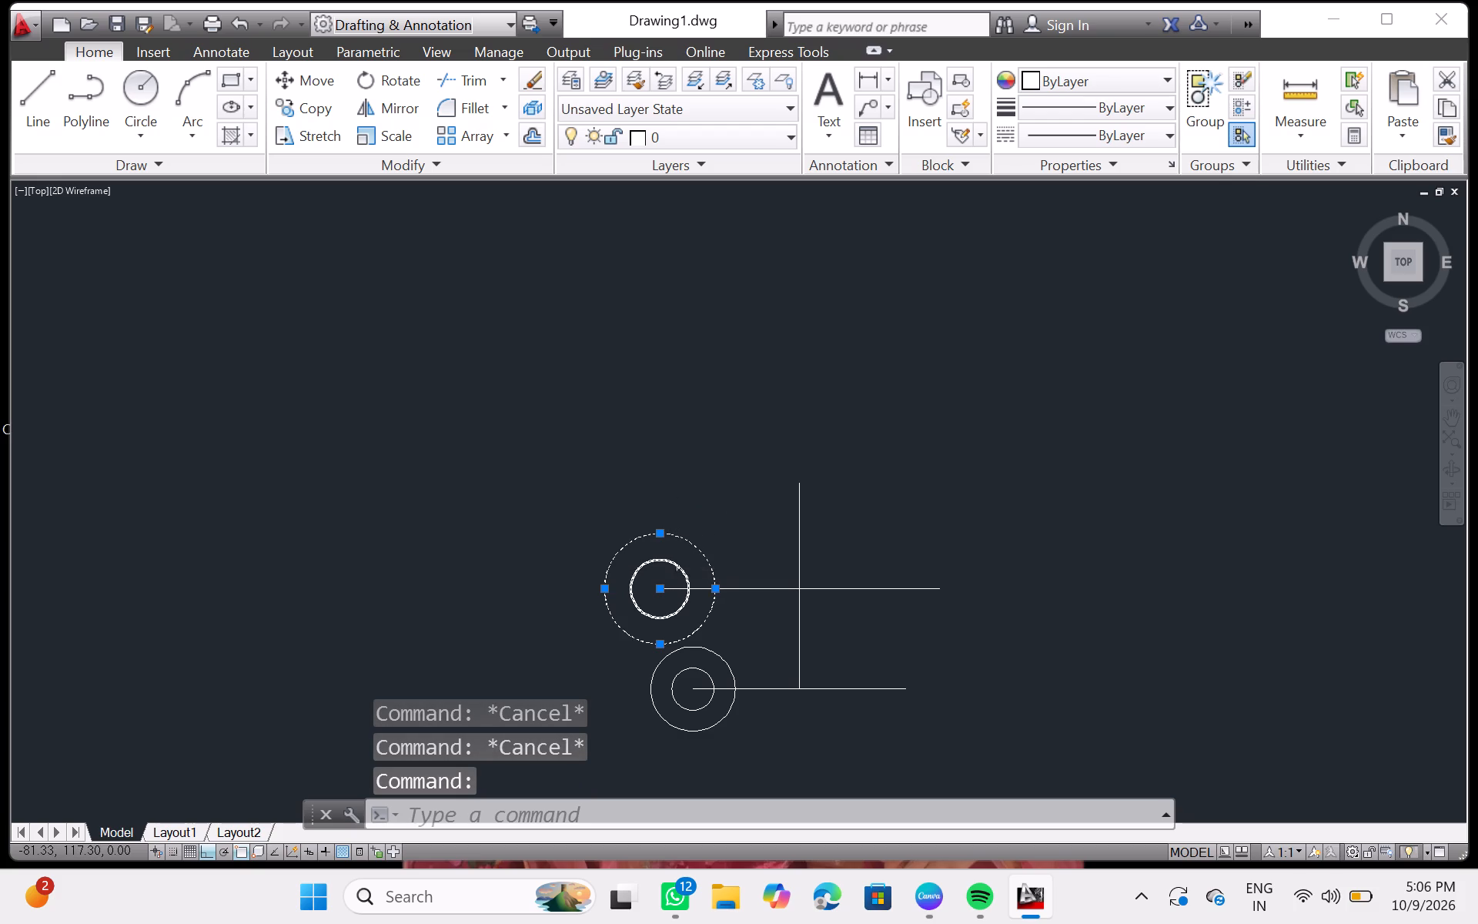
click(678, 568)
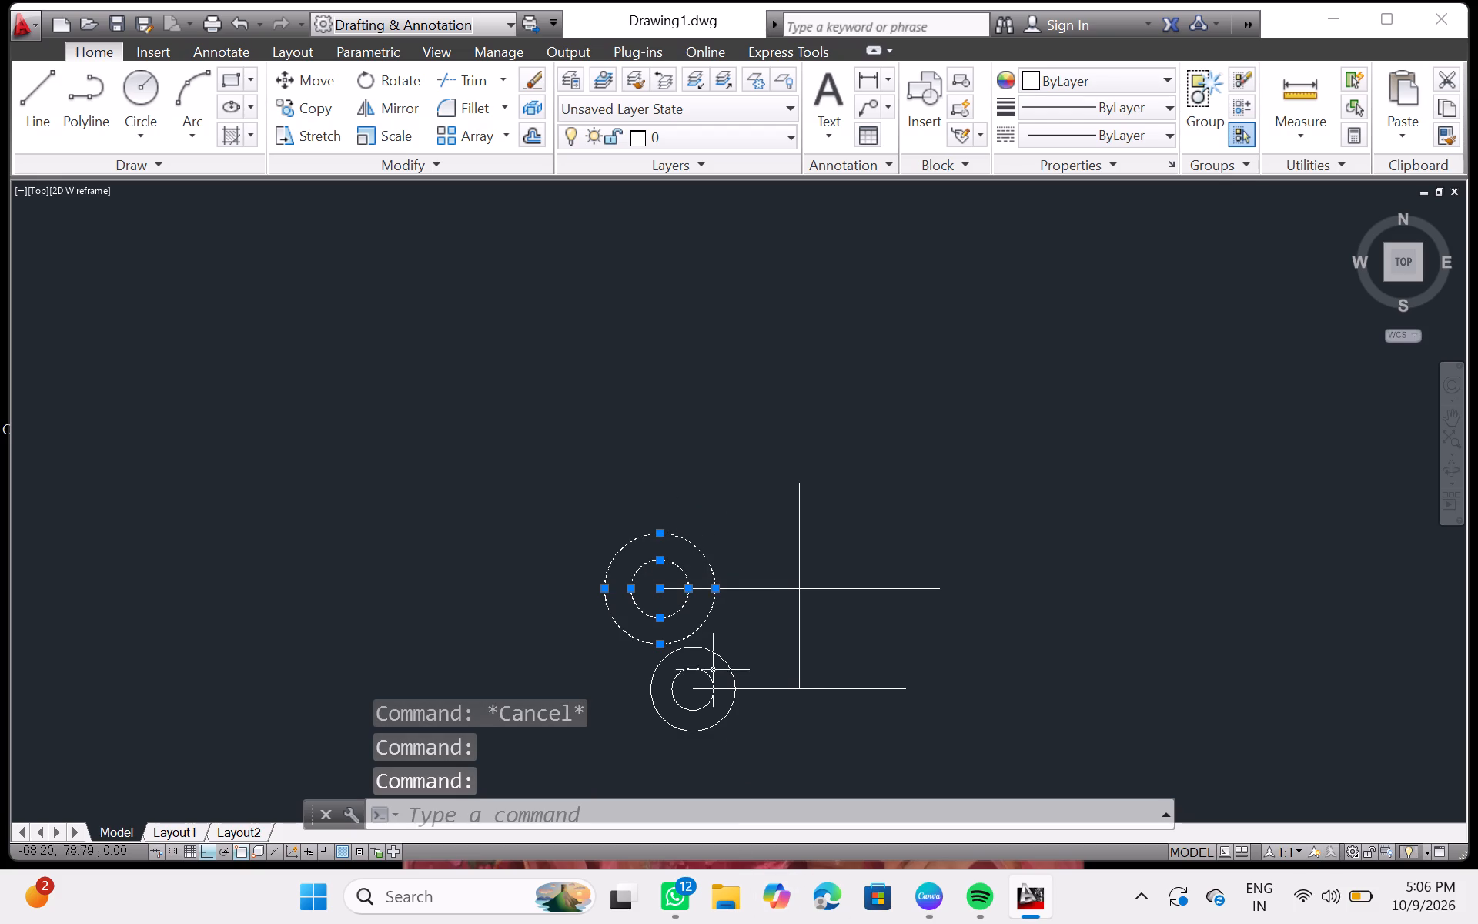
click(707, 675)
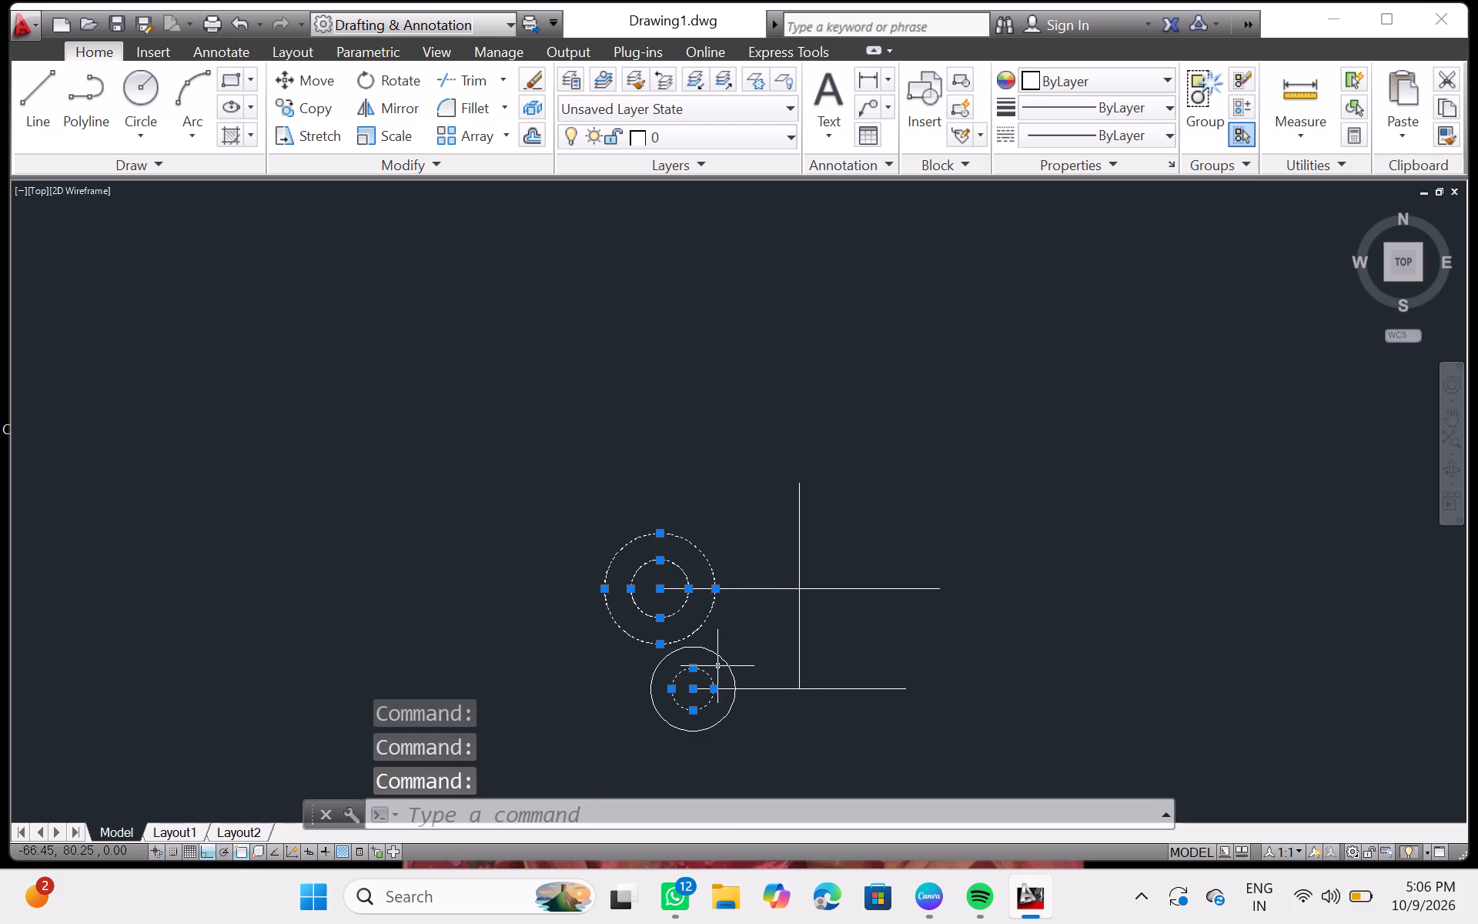
click(724, 661)
text(mi)
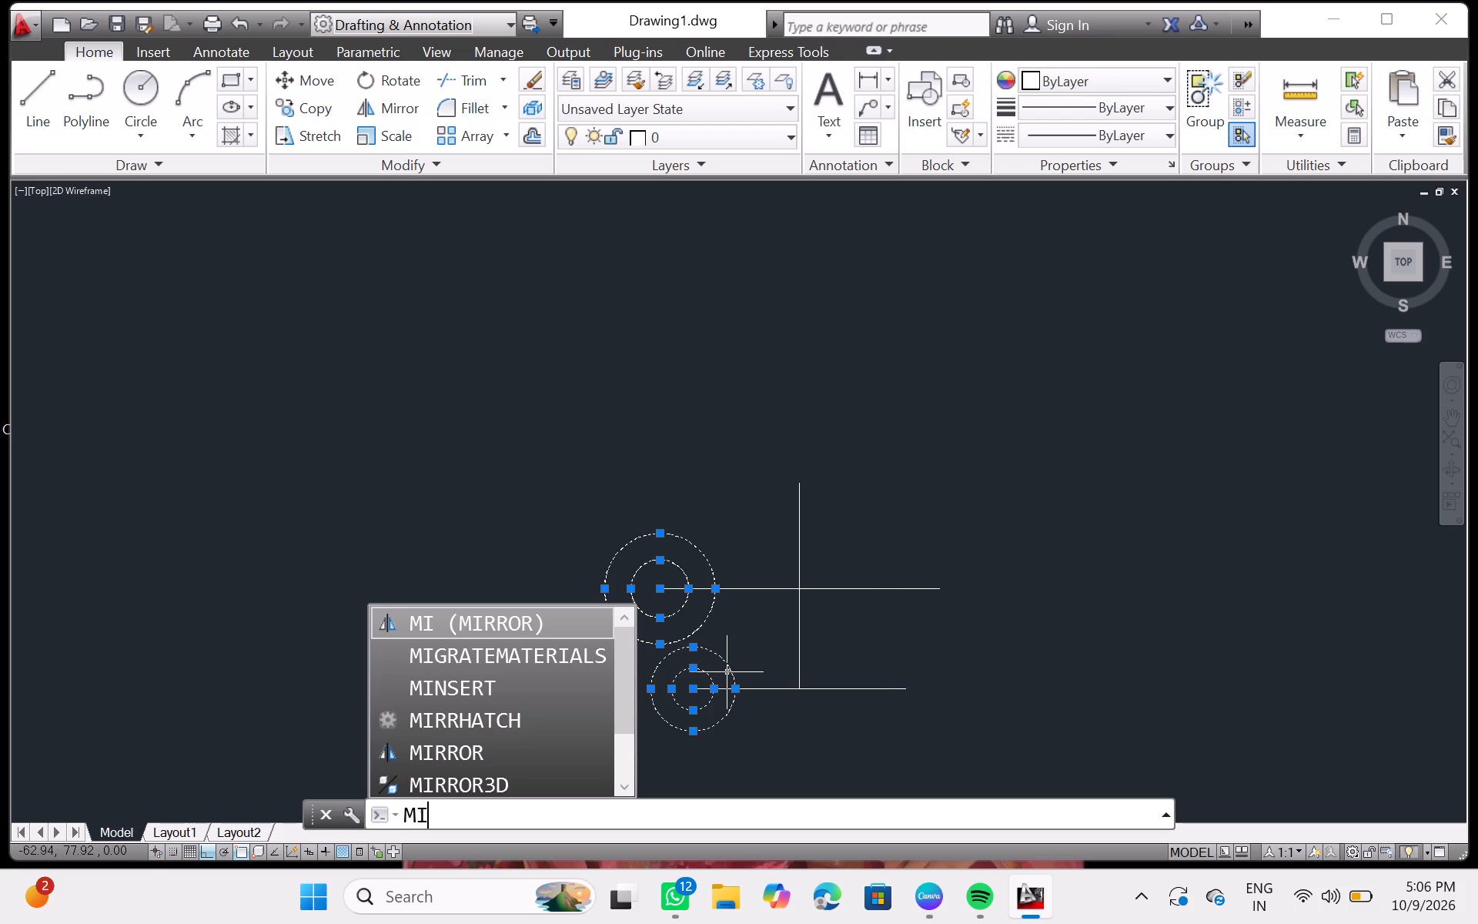
key(Return)
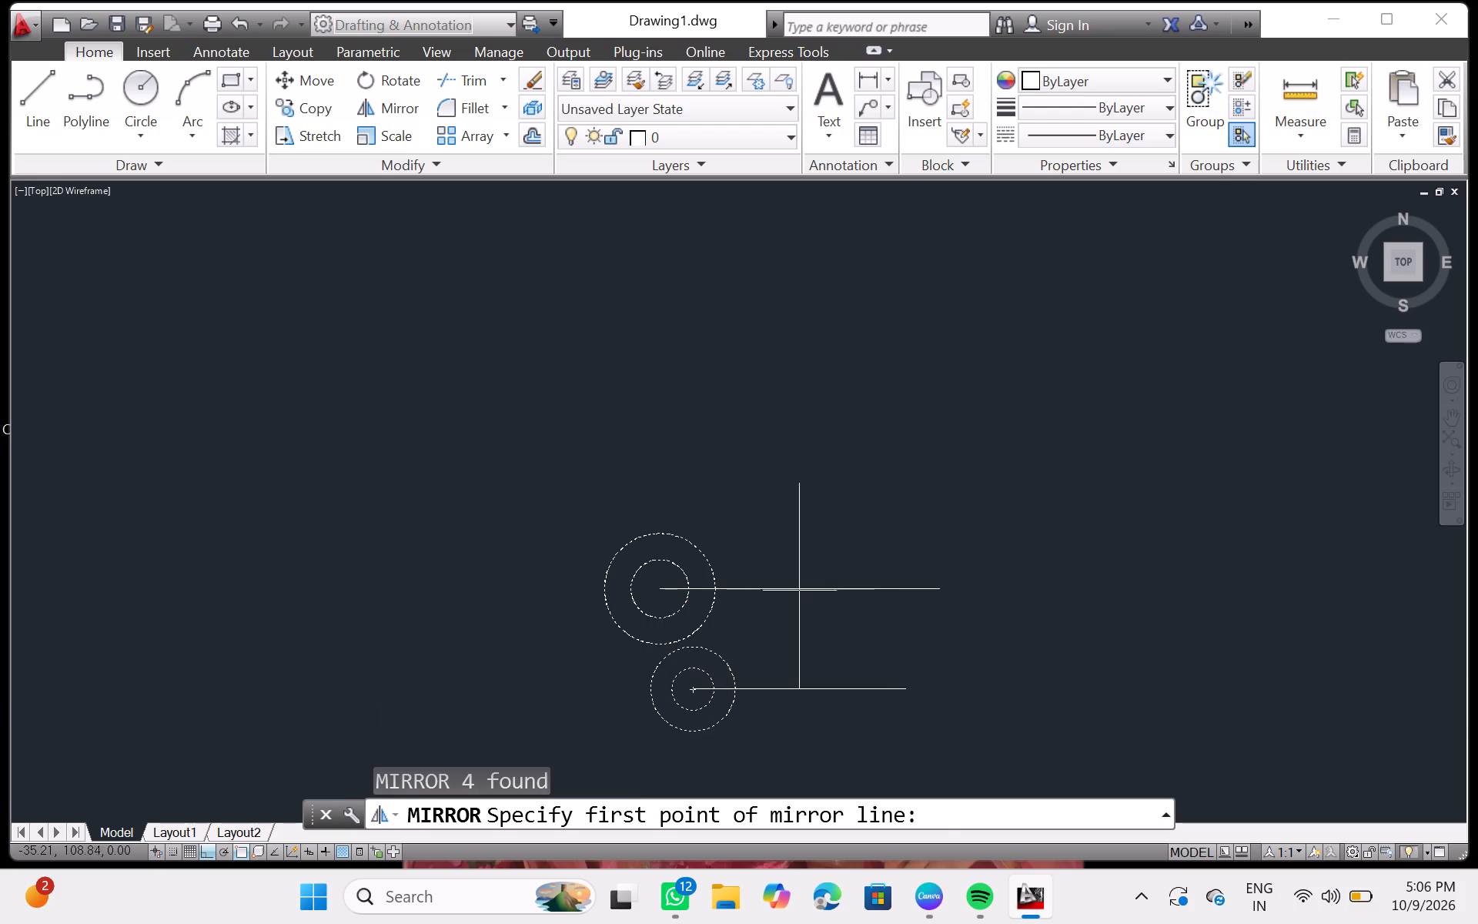
click(800, 588)
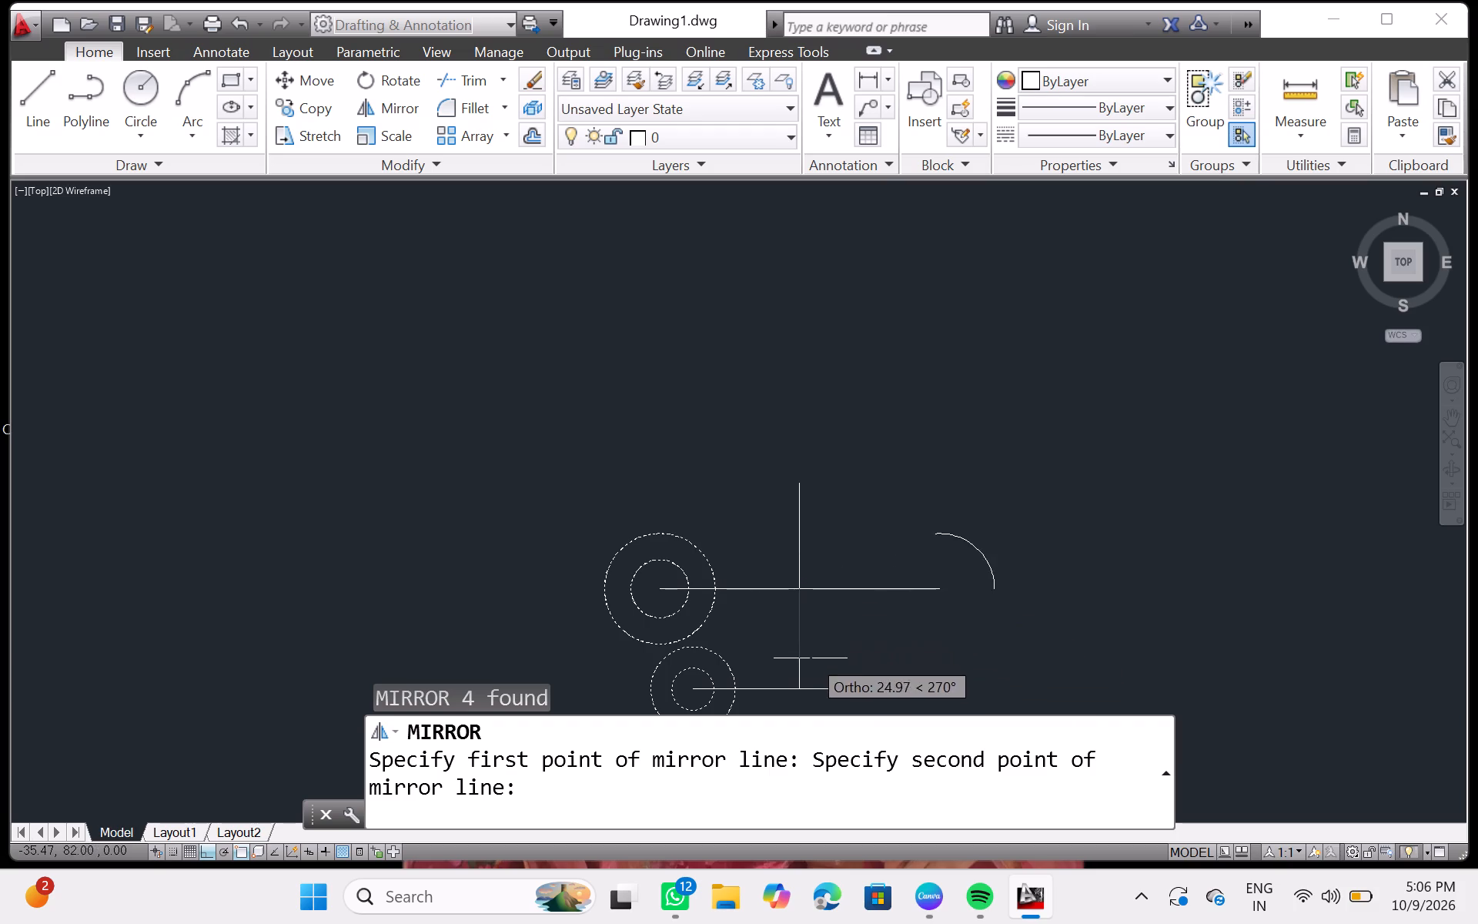
click(798, 687)
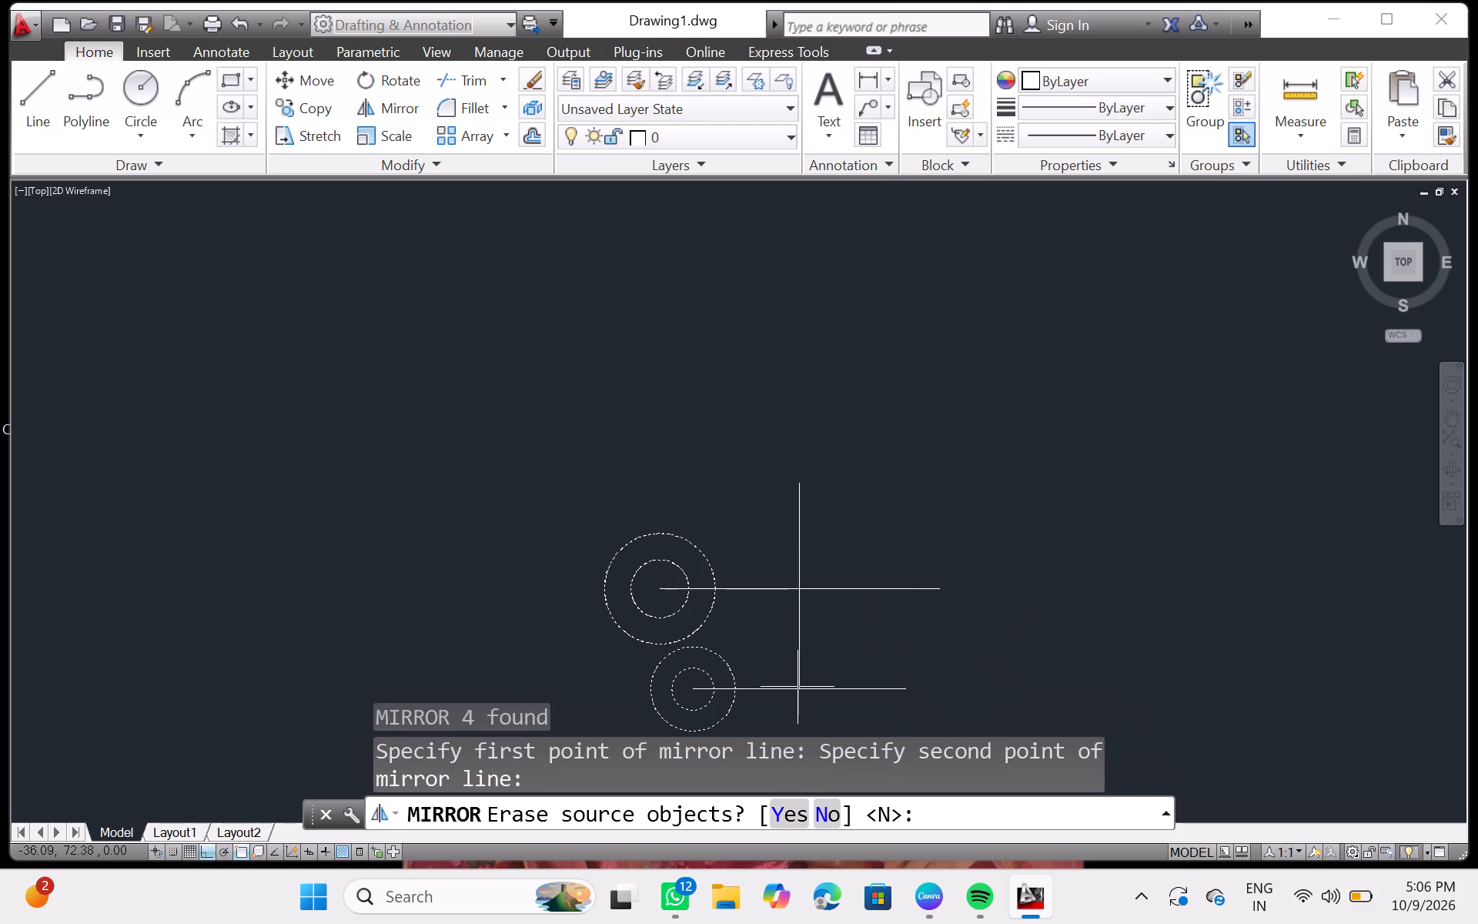
click(827, 820)
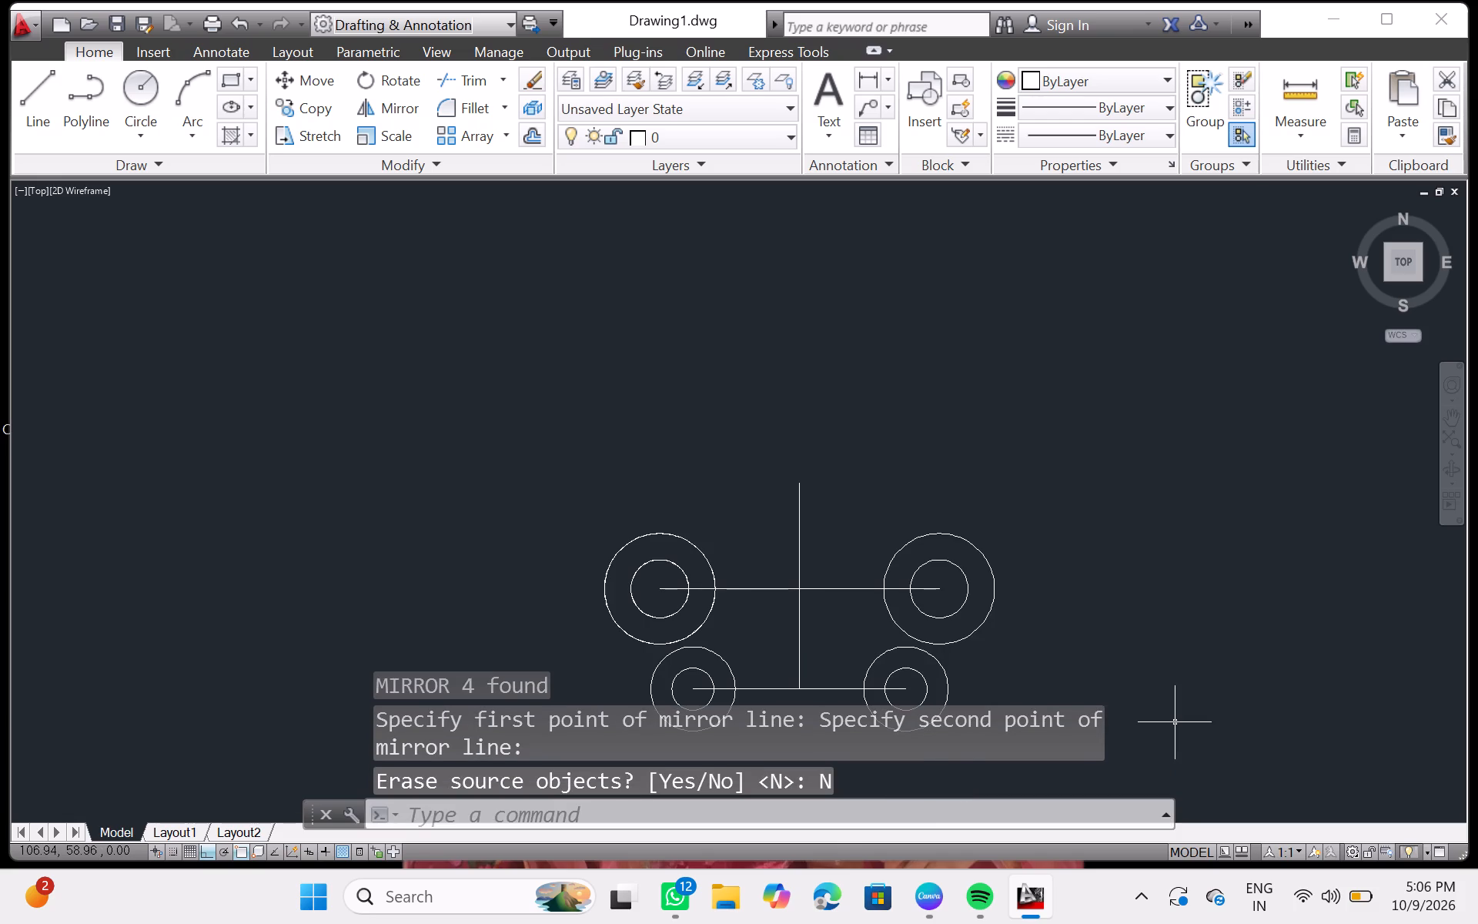
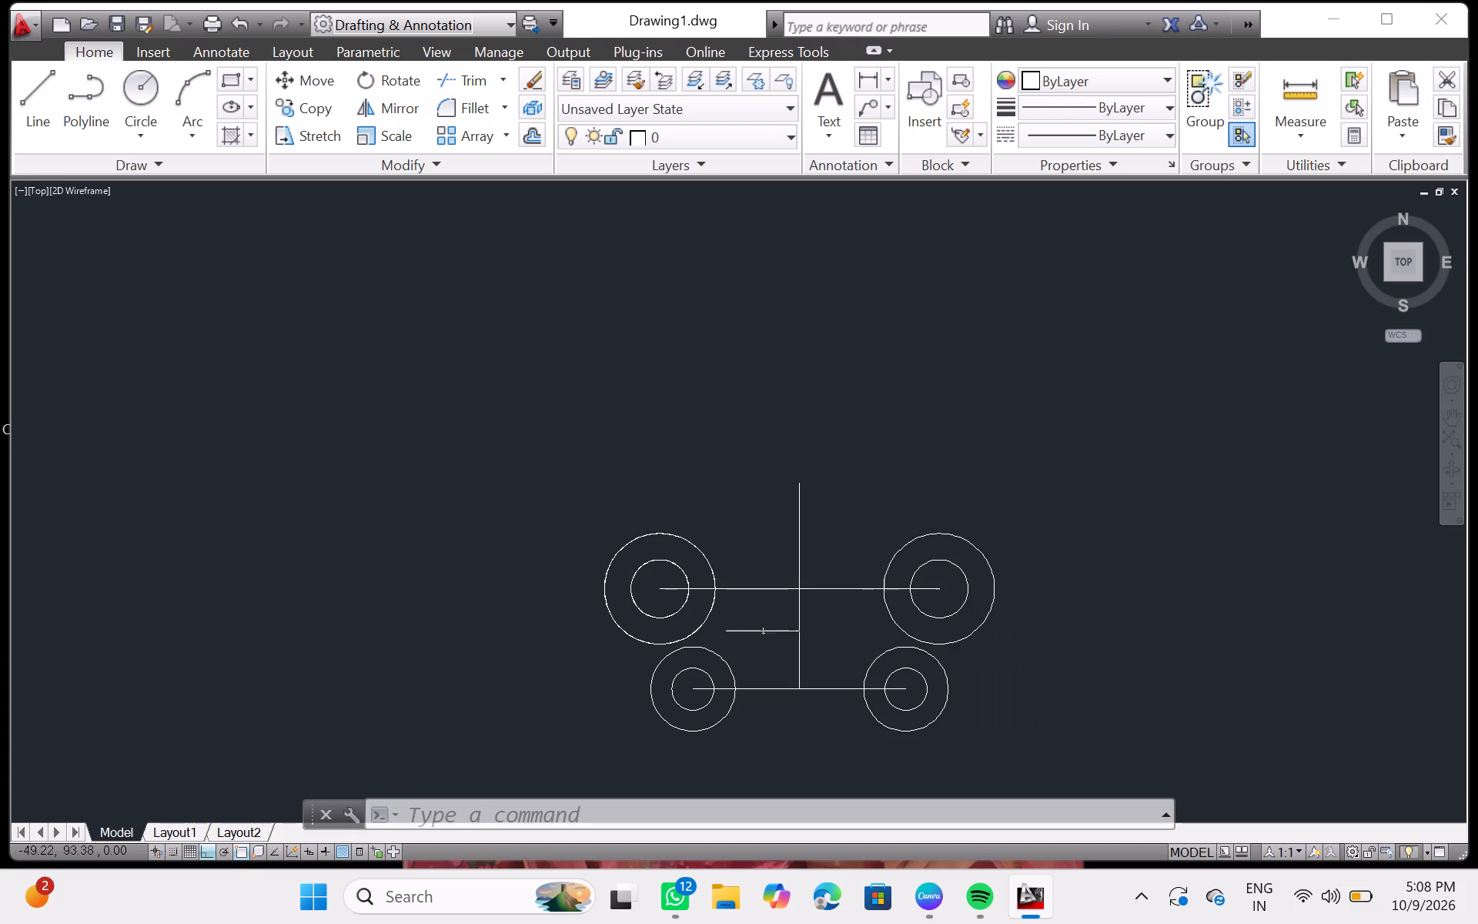
Draw a circle of radius 24 mm centred on the lower end of the central vertical line.
click(132, 88)
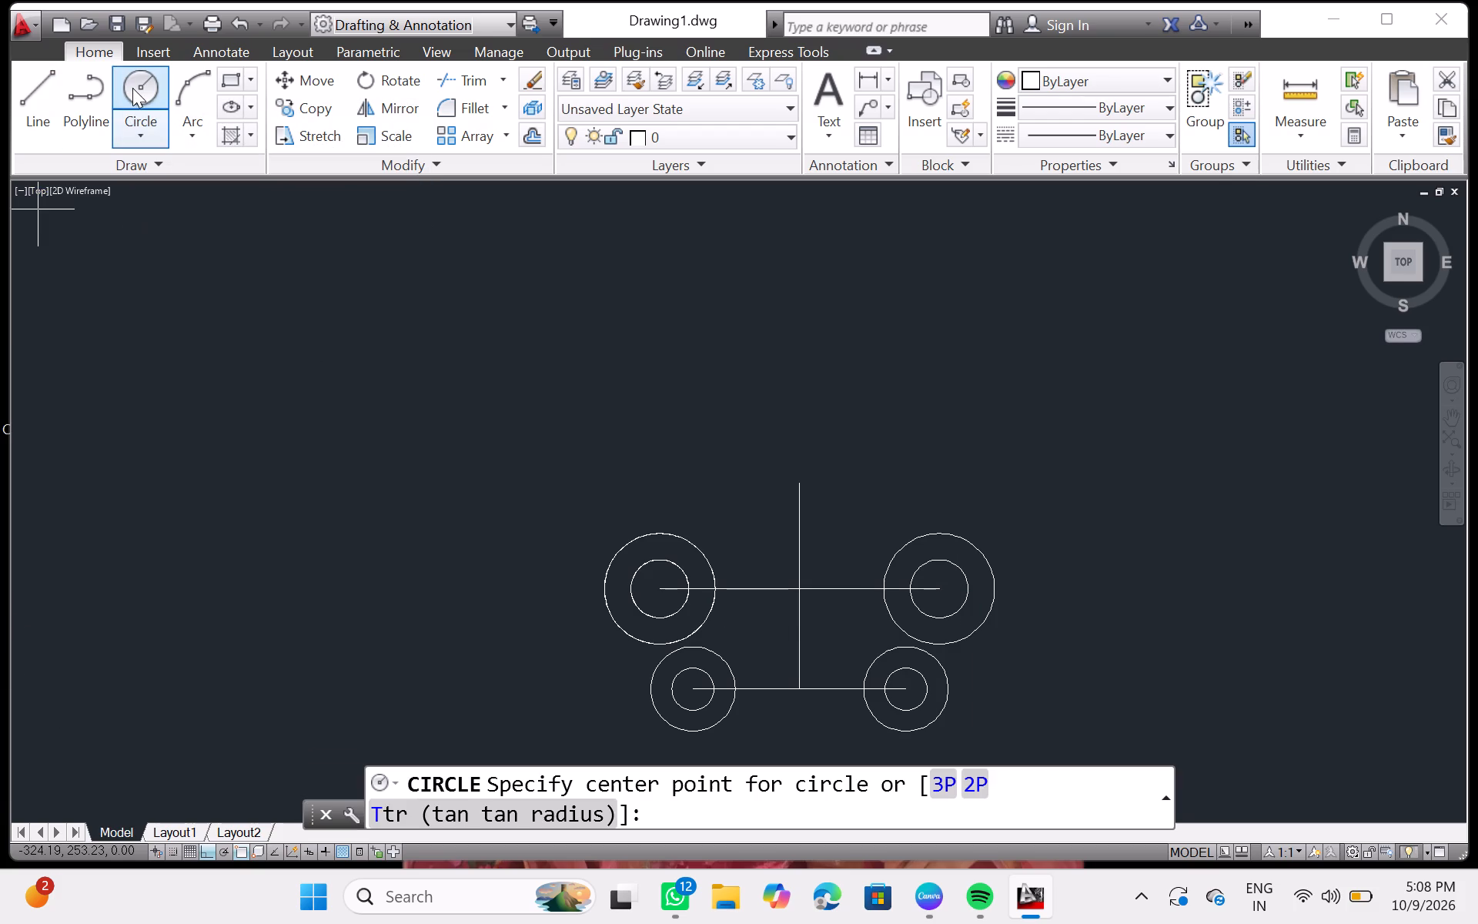
click(801, 693)
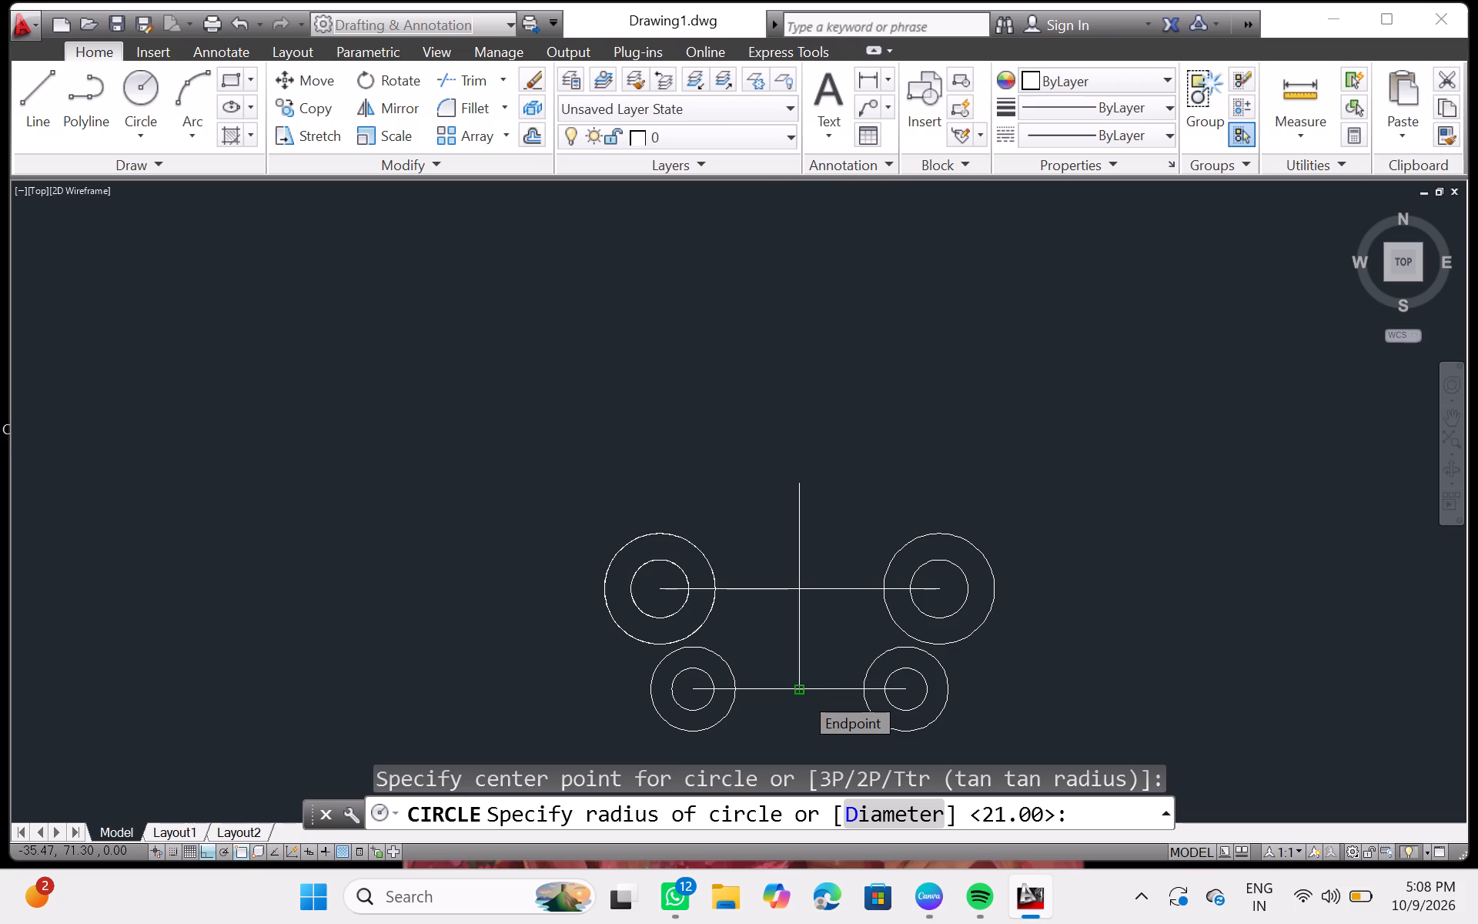
text(24)
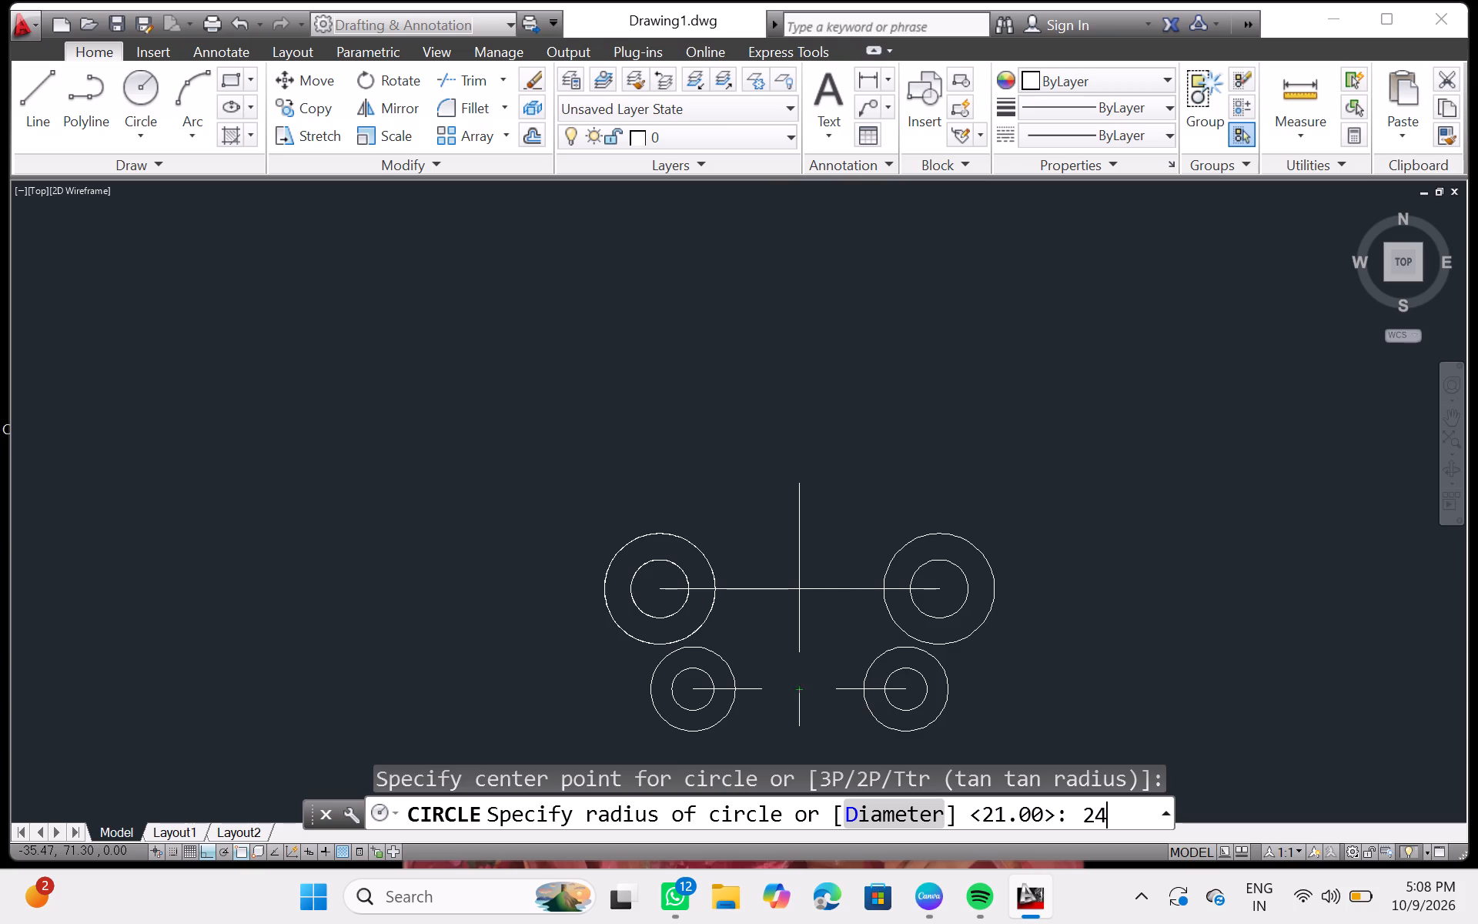
key(Return)
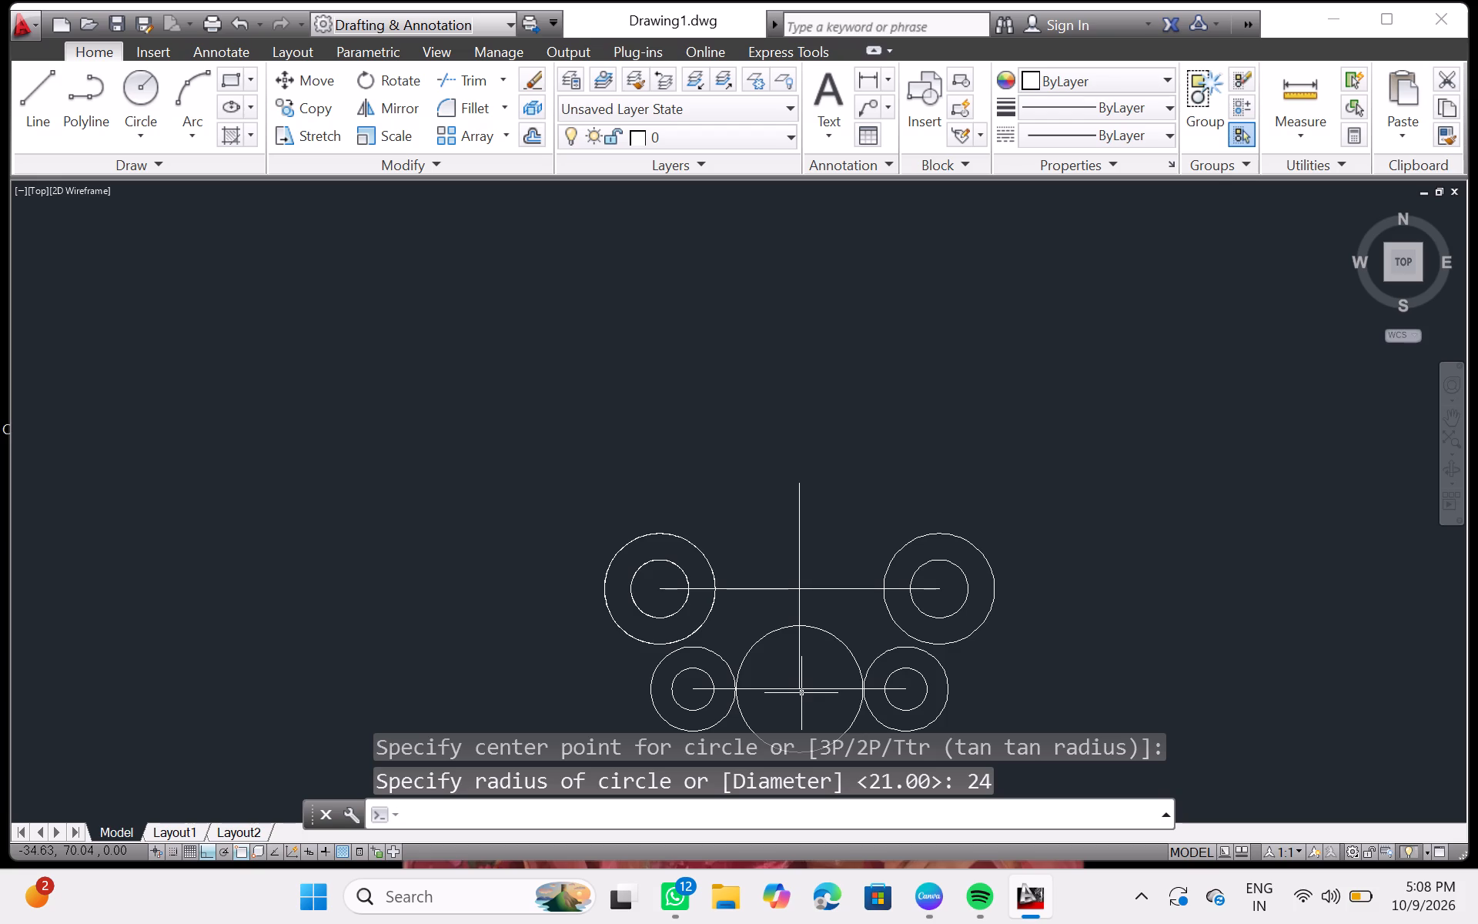
Draw three concentric circles of radius 40, 32 and 21 mm centred on the upper end of the central vertical line.
click(159, 89)
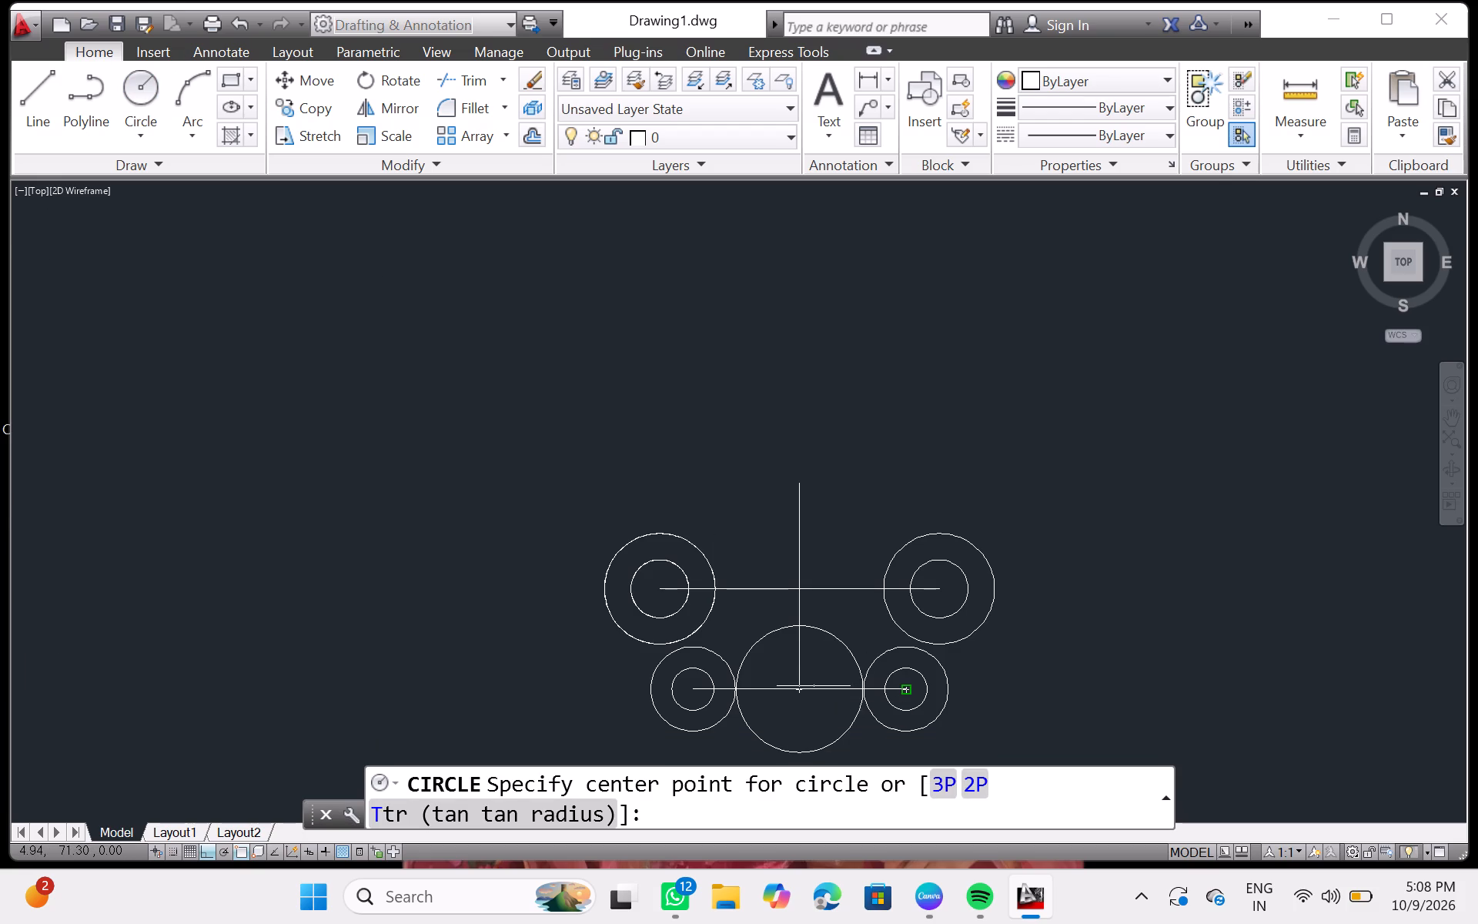
click(802, 486)
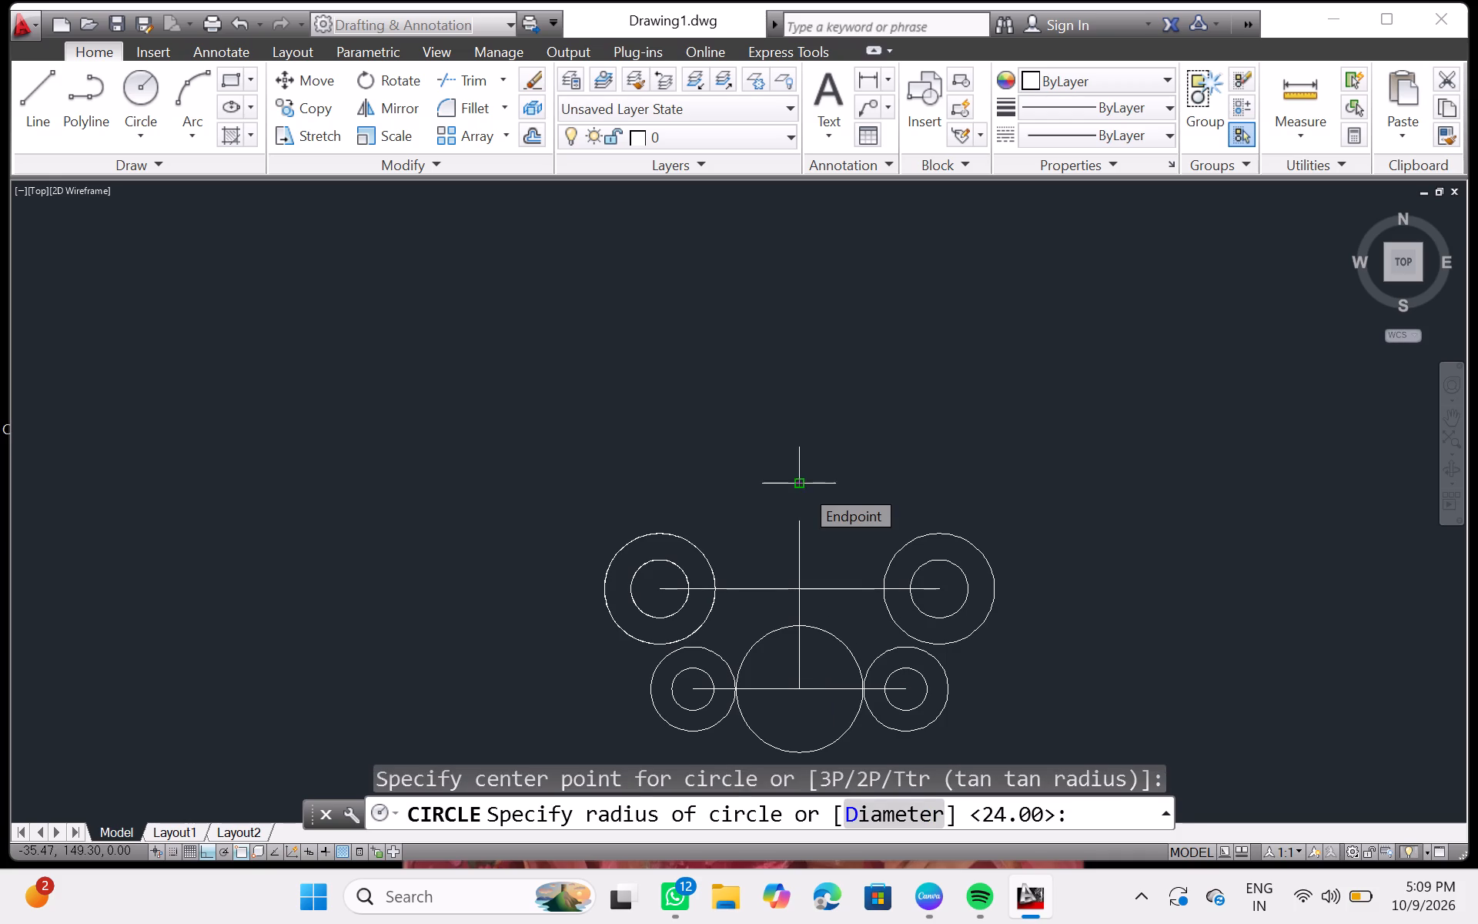
text(40)
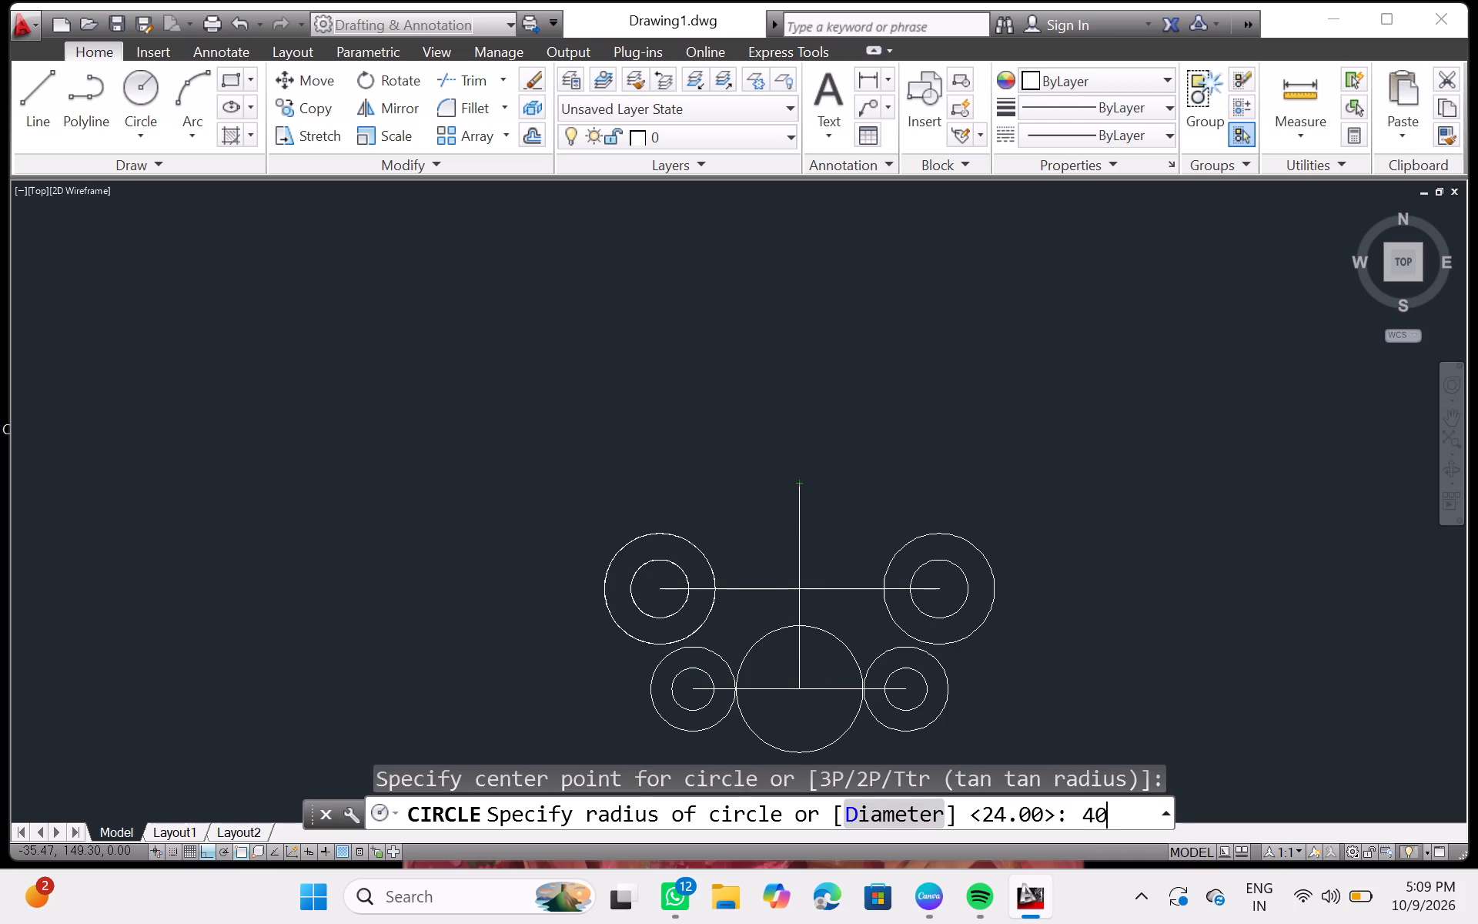
key(Return)
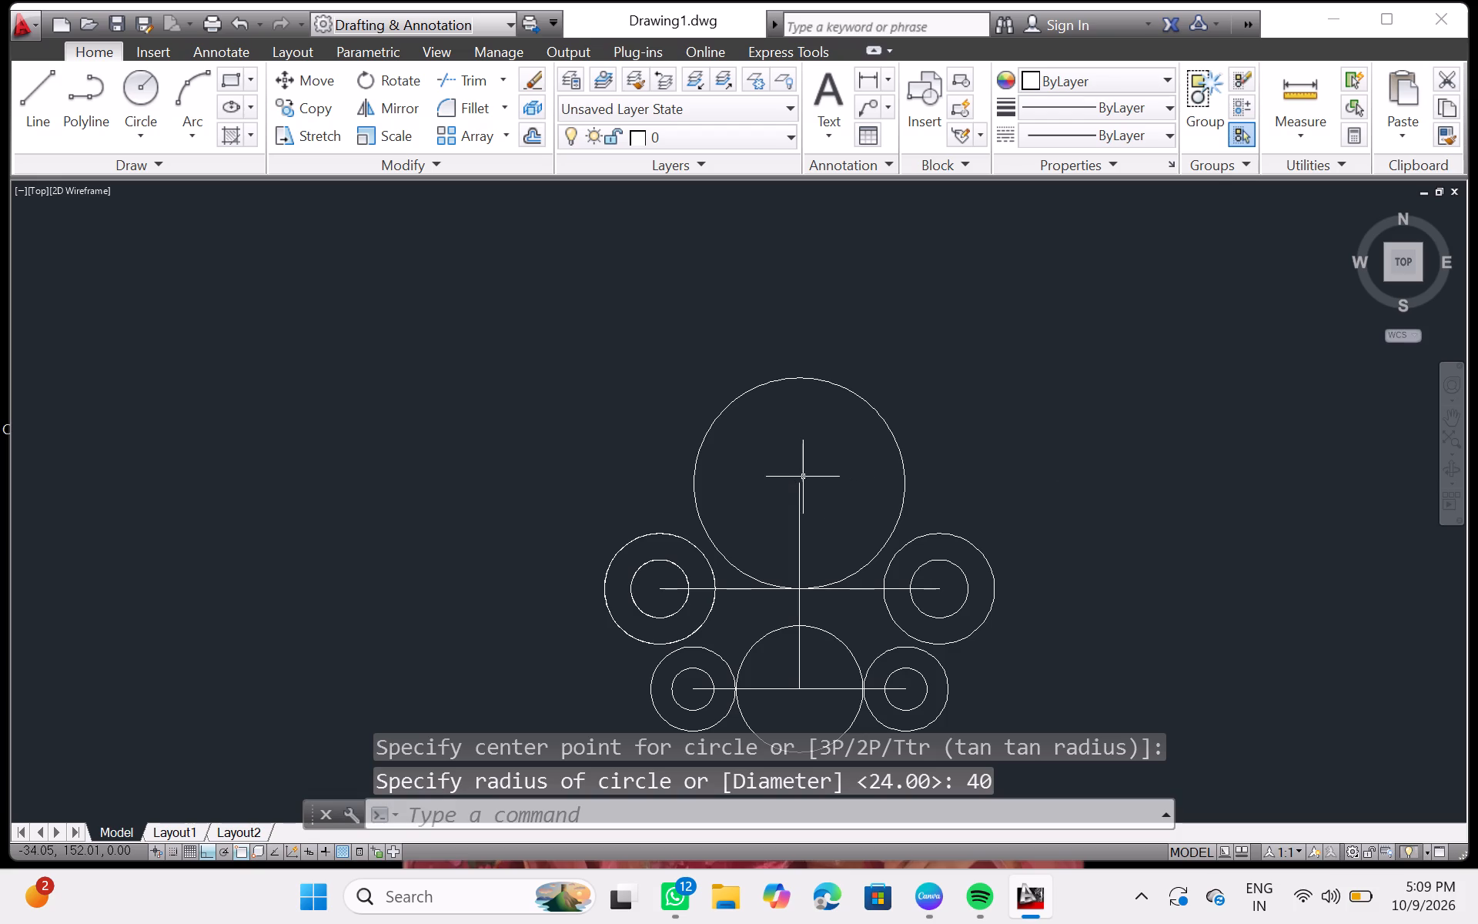
click(798, 483)
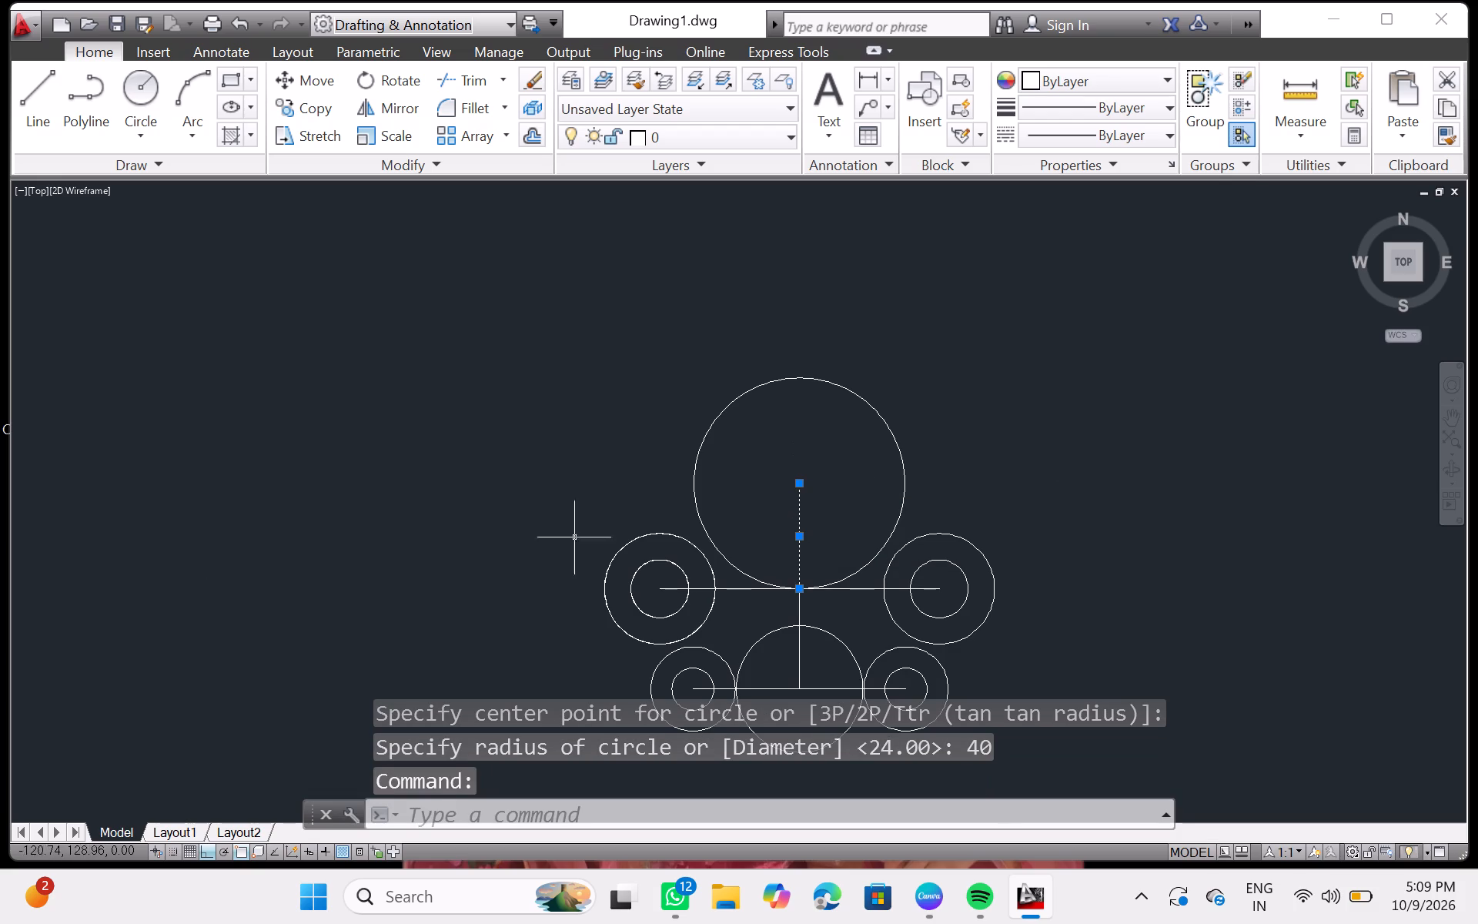
click(143, 83)
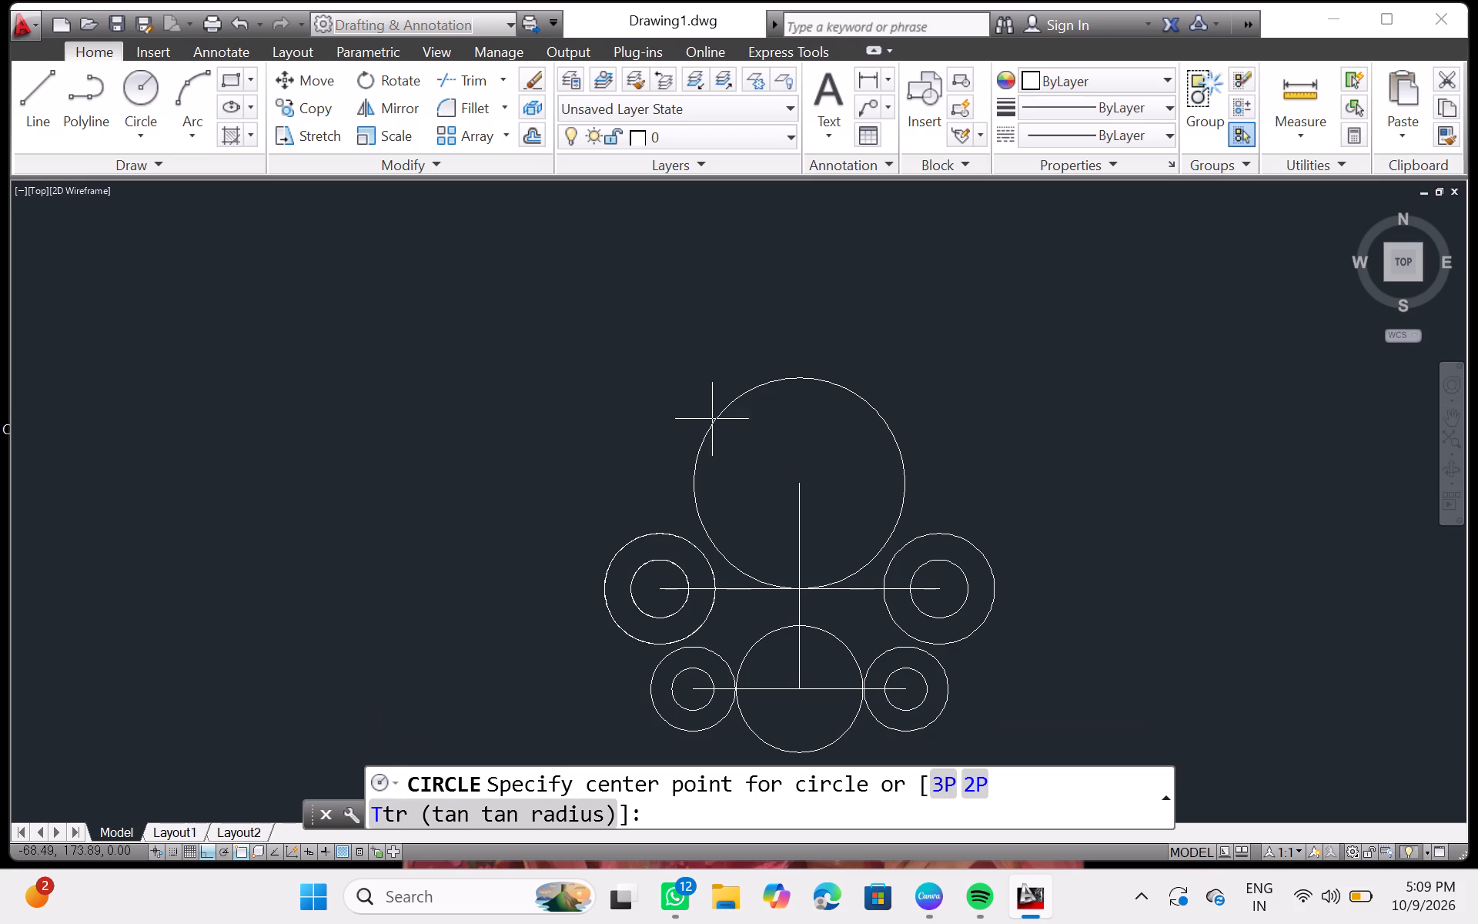
click(800, 484)
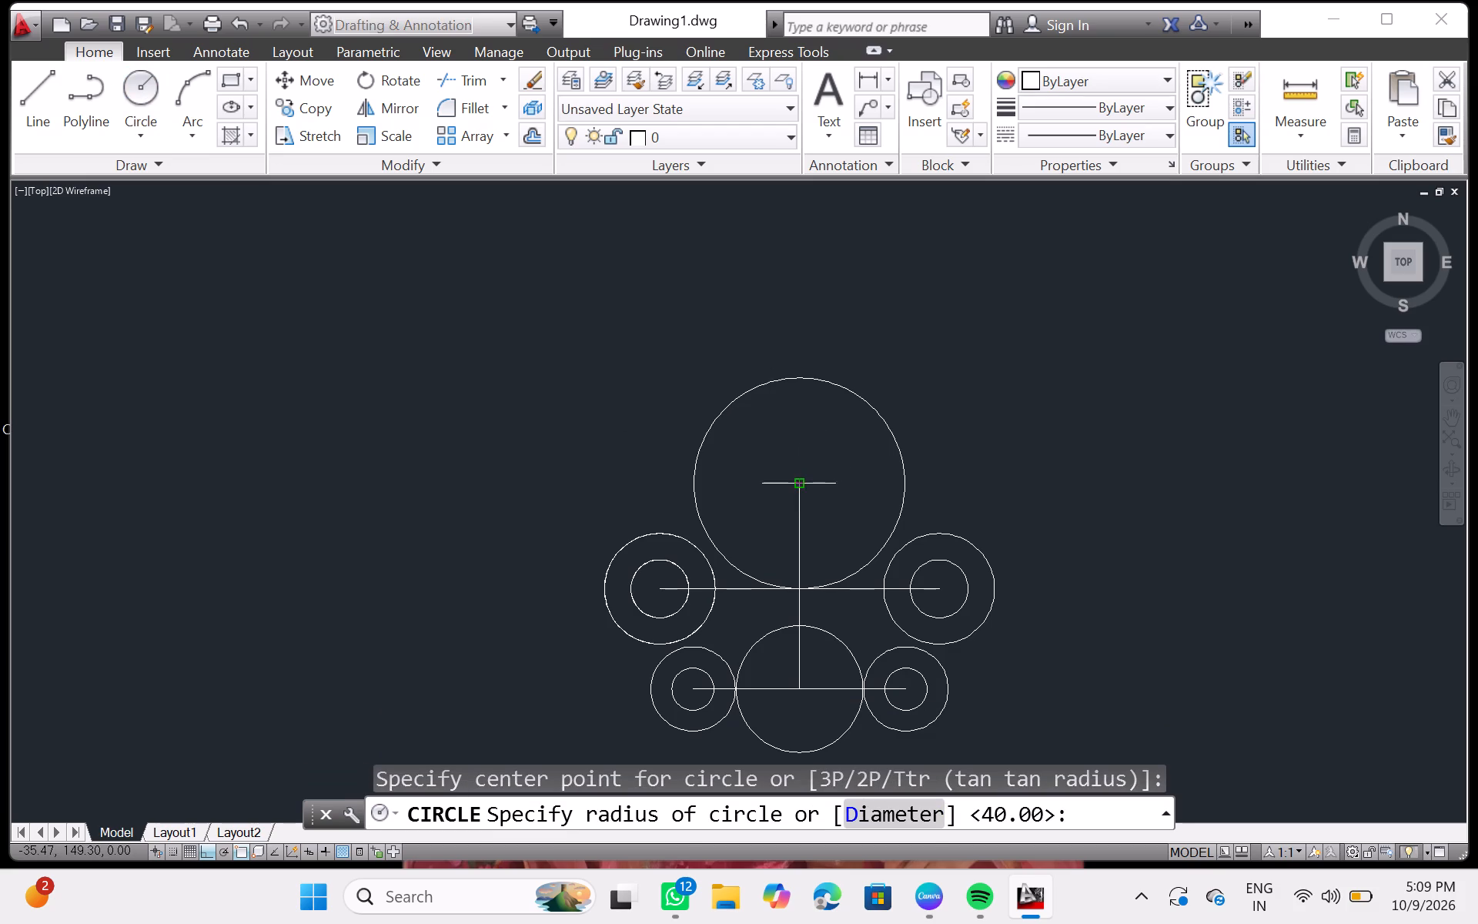
text(32)
key(Return)
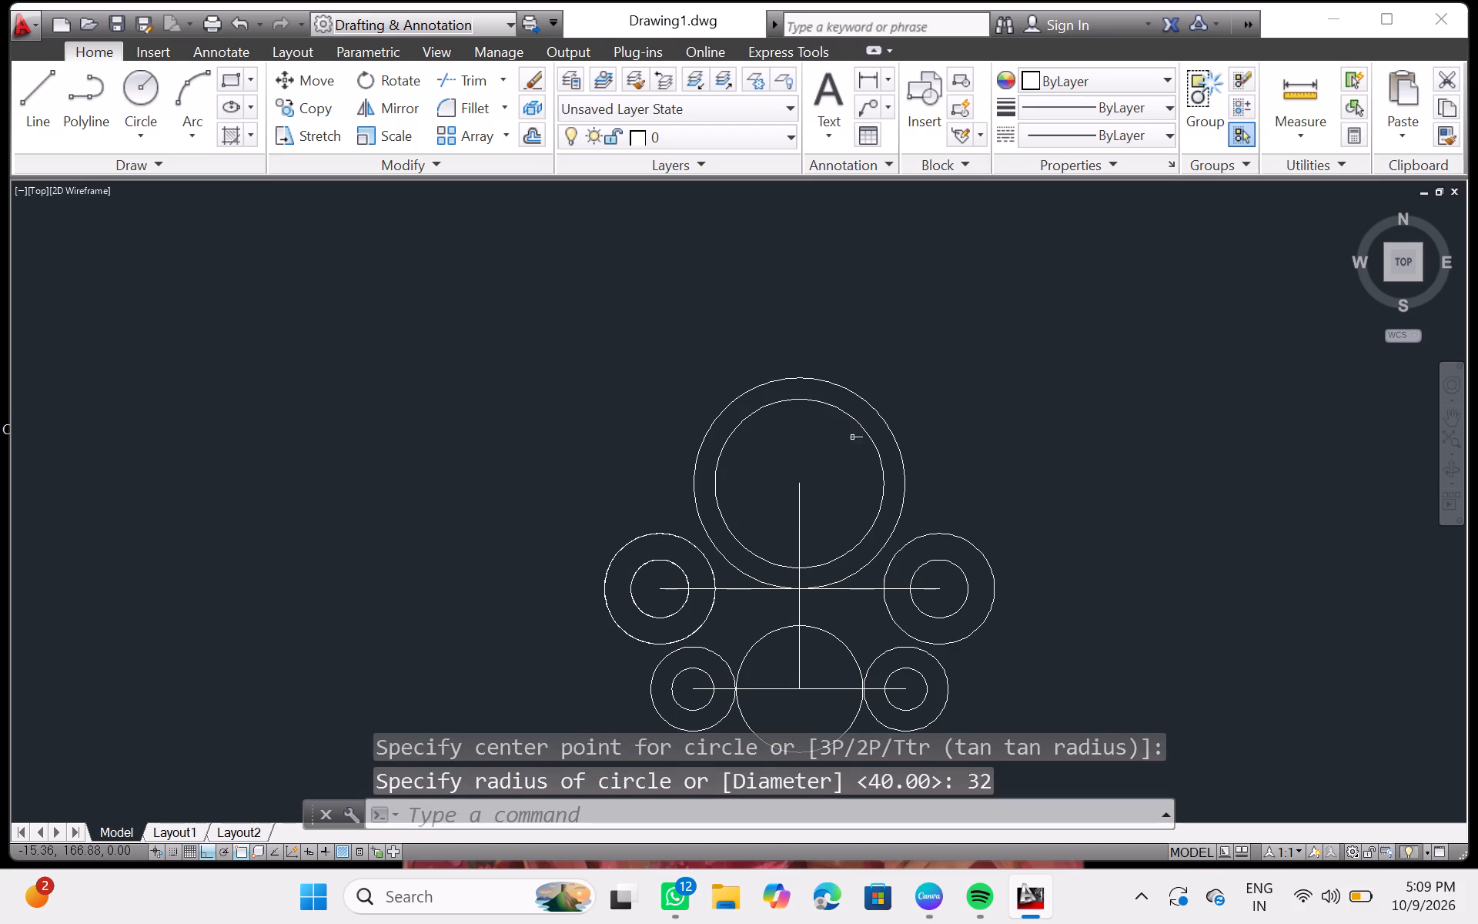
click(799, 487)
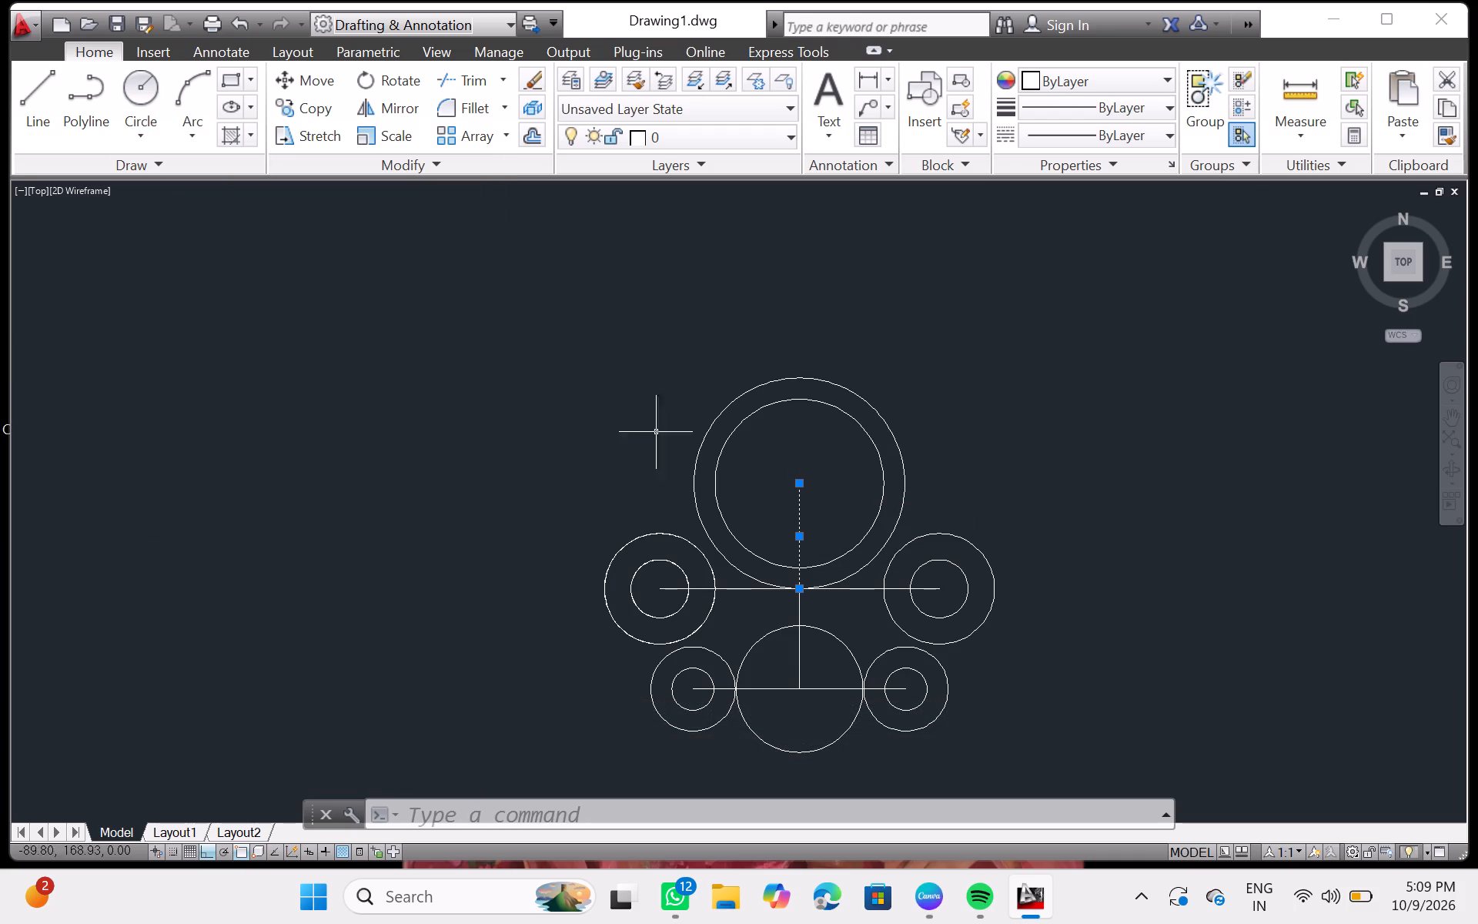
click(132, 79)
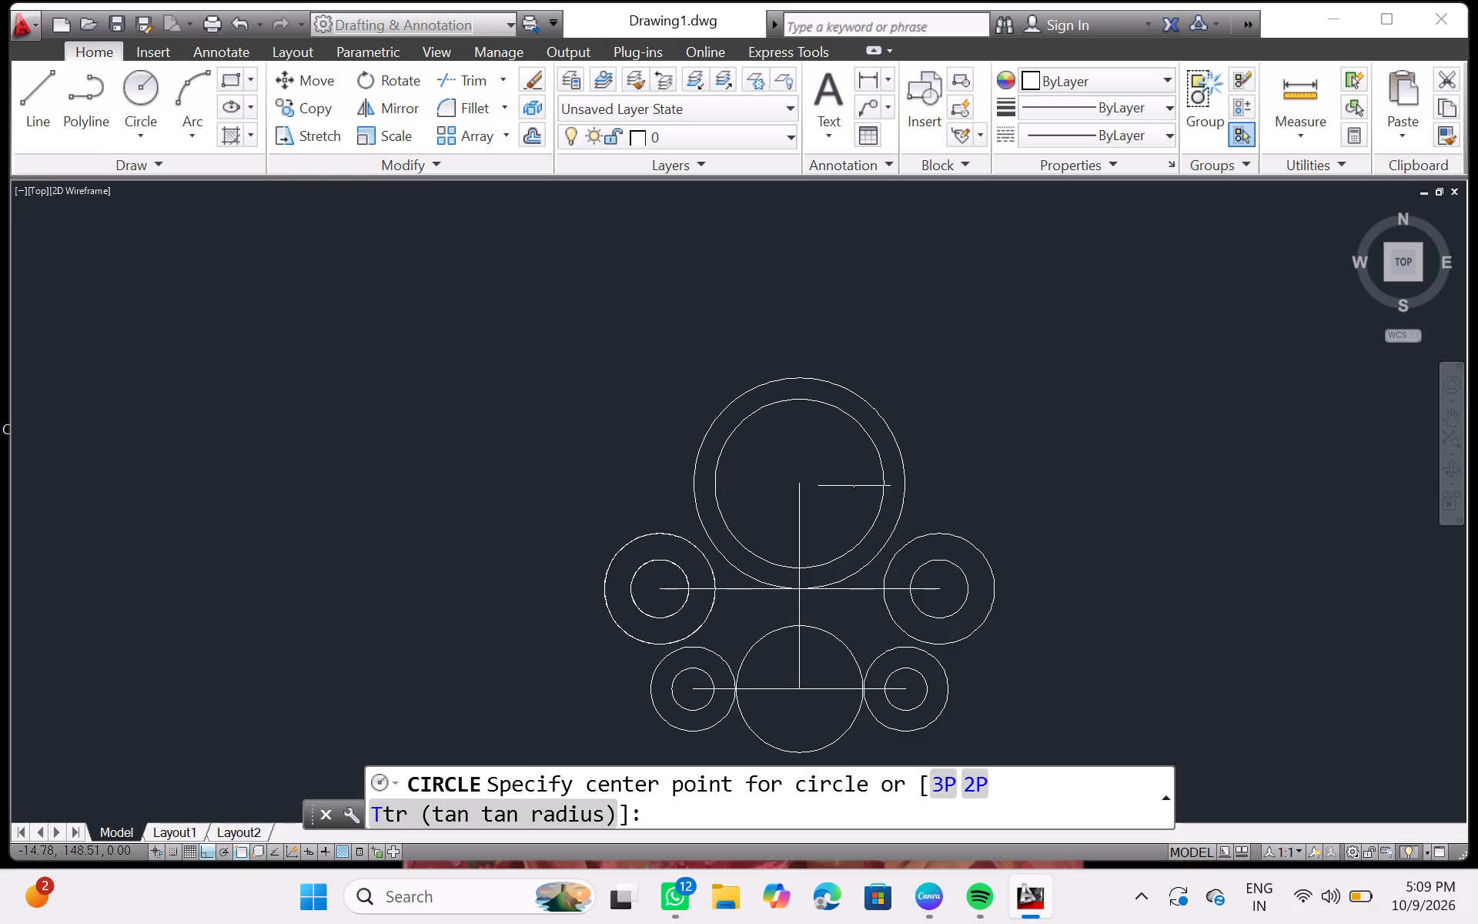
click(802, 484)
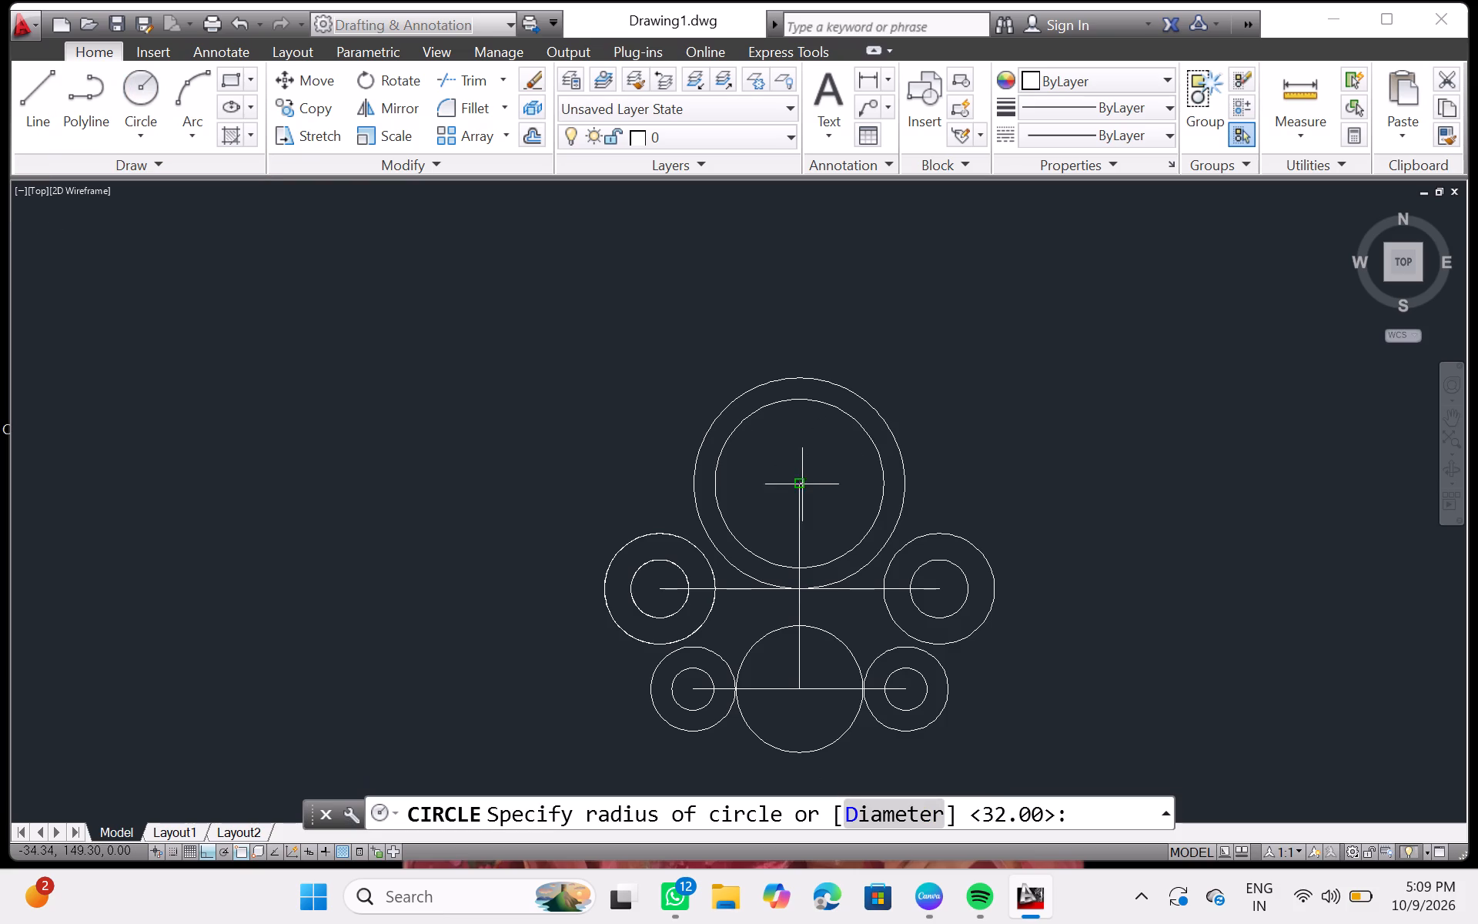
text(21)
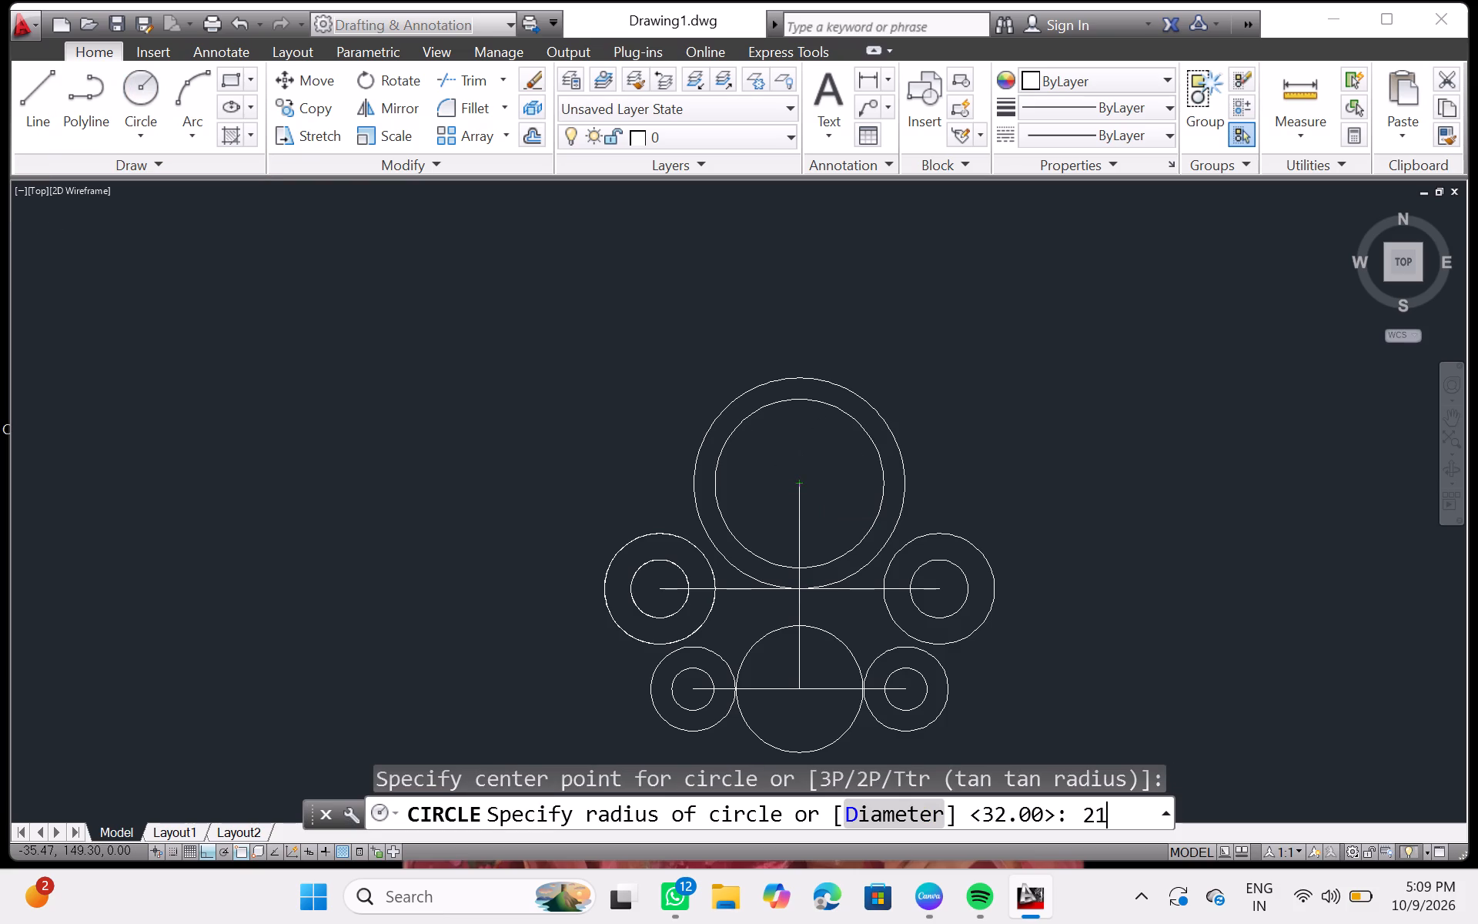
key(Return)
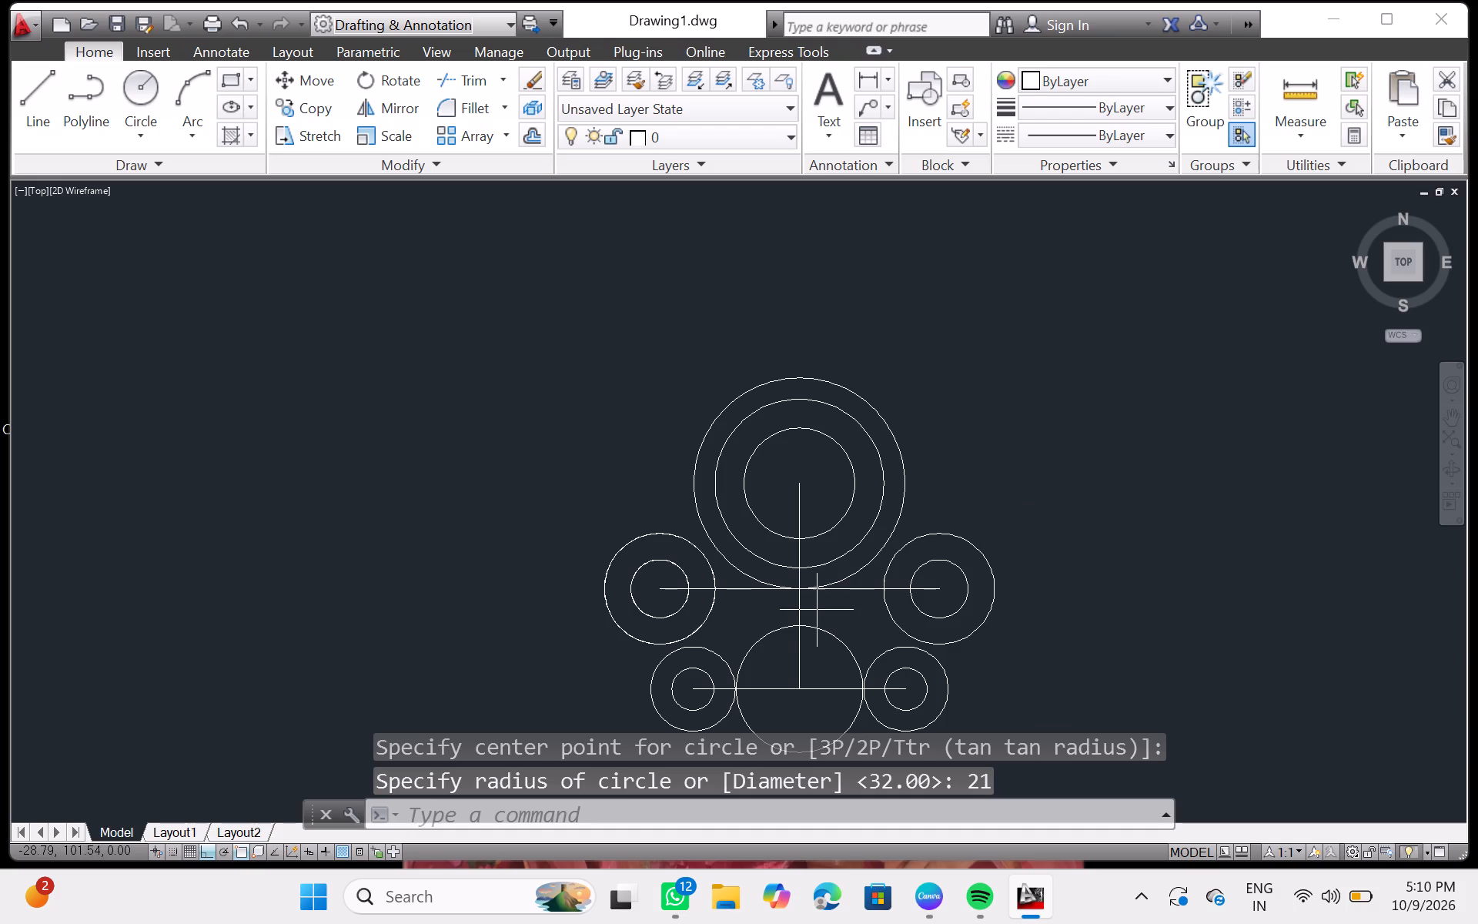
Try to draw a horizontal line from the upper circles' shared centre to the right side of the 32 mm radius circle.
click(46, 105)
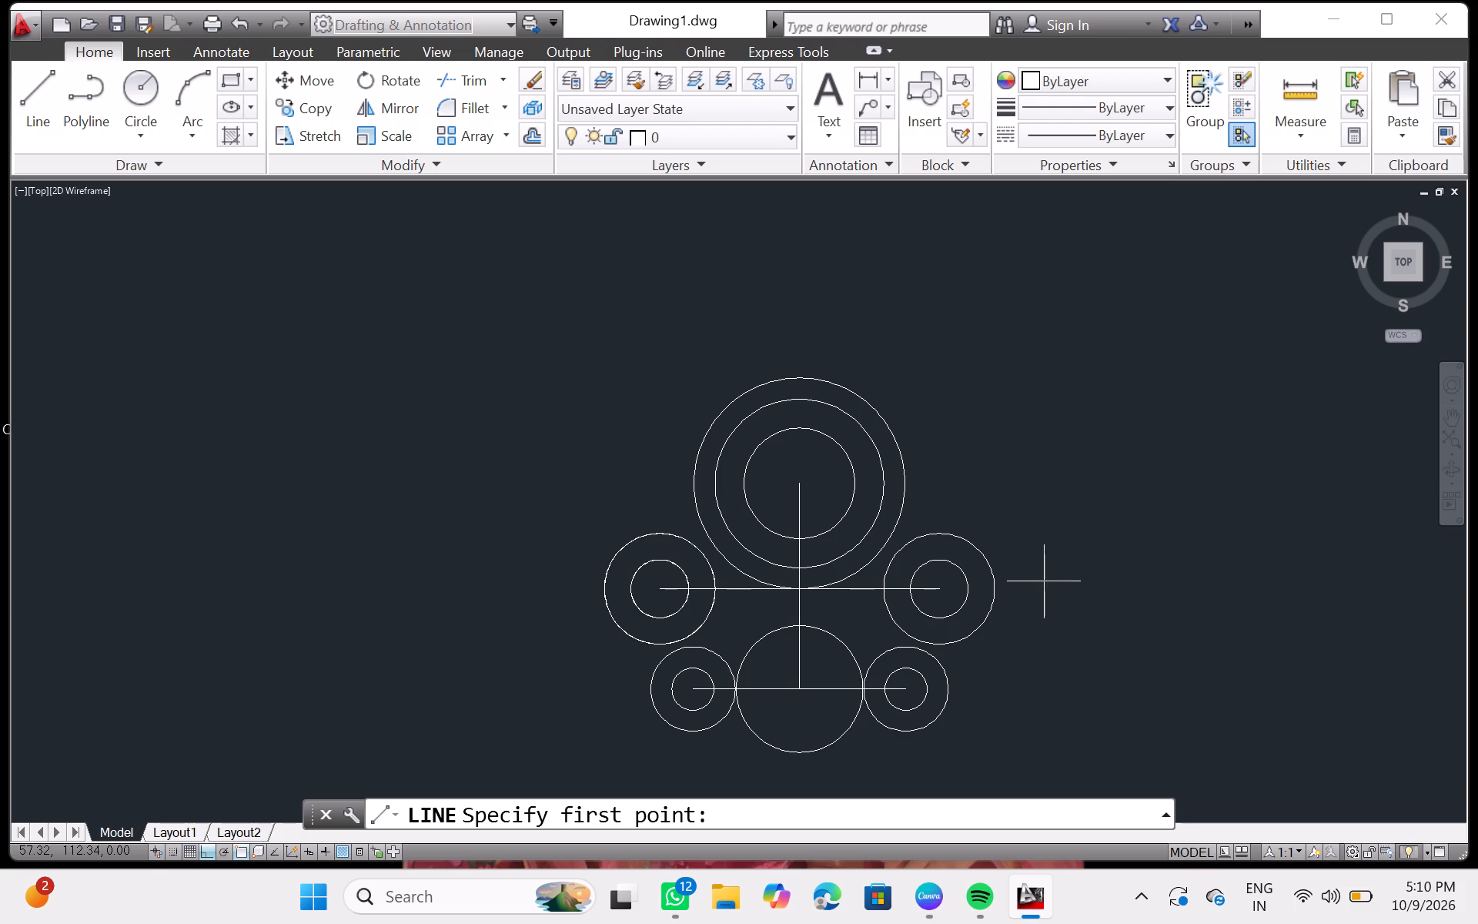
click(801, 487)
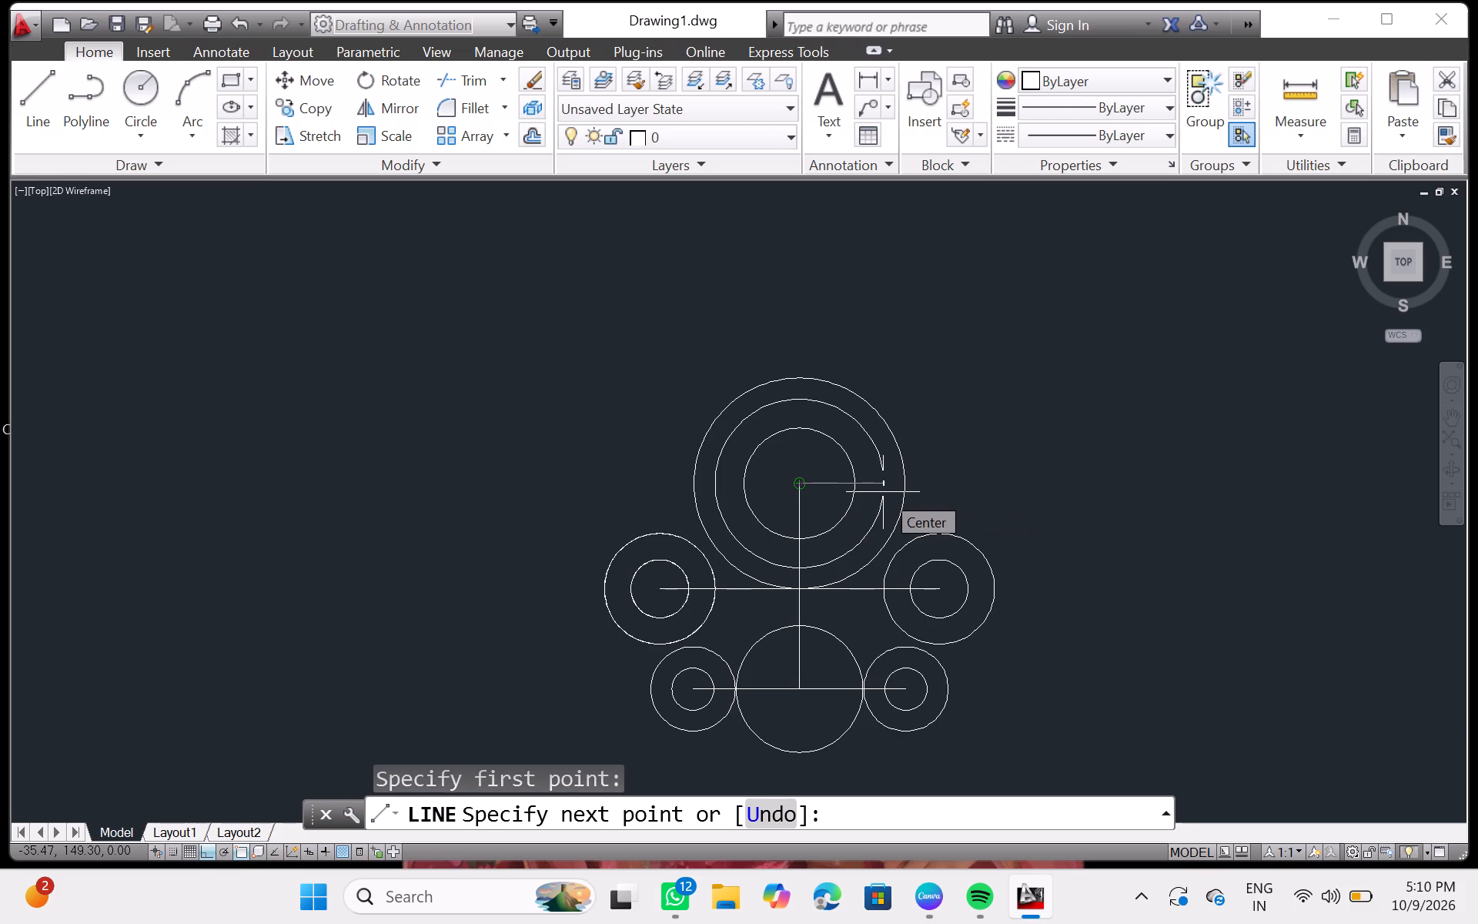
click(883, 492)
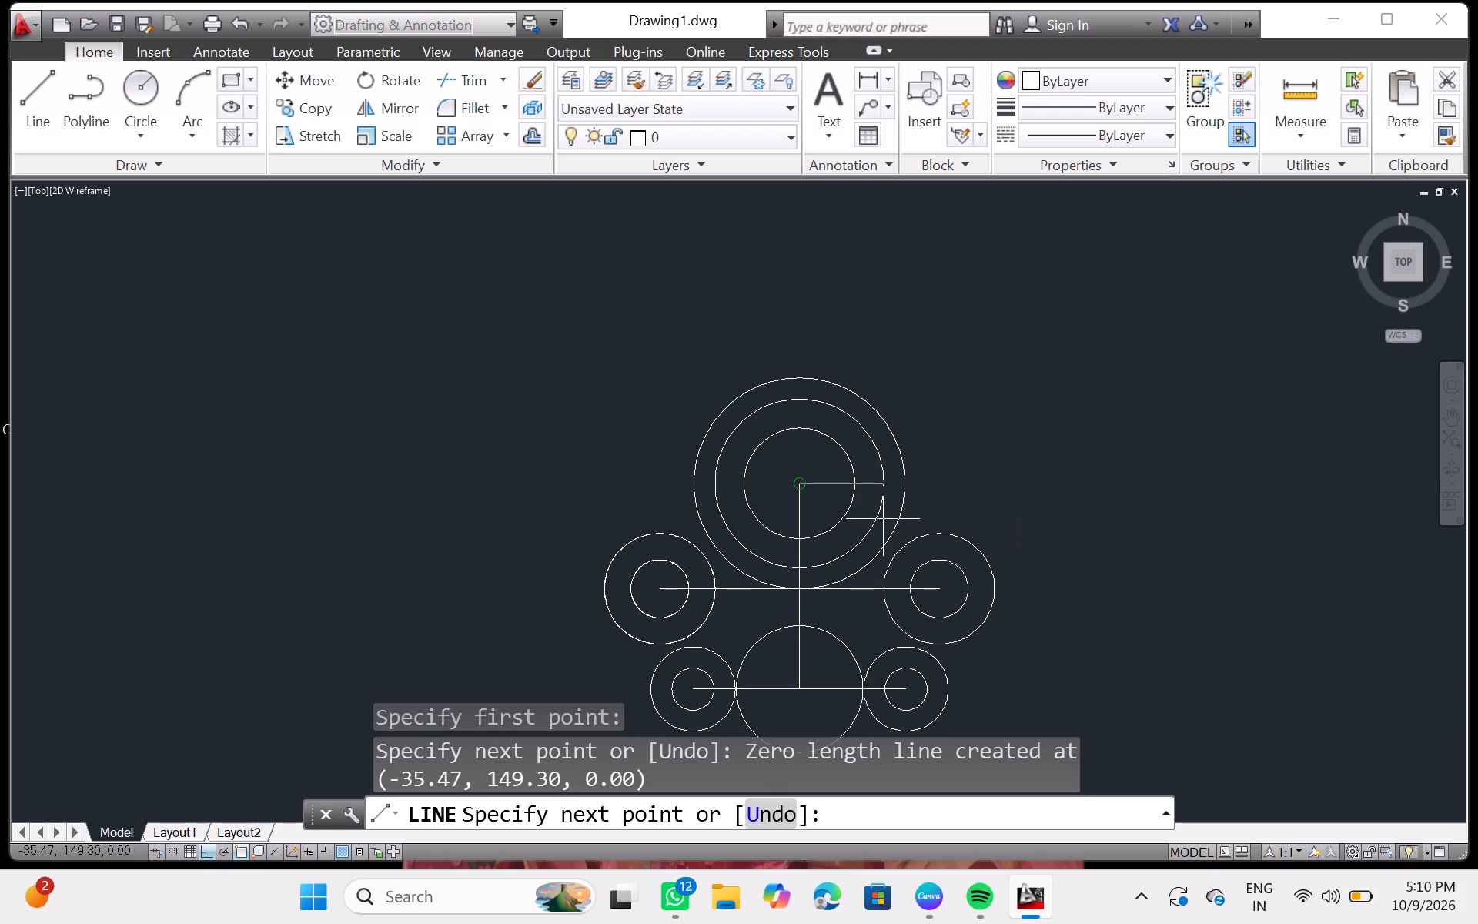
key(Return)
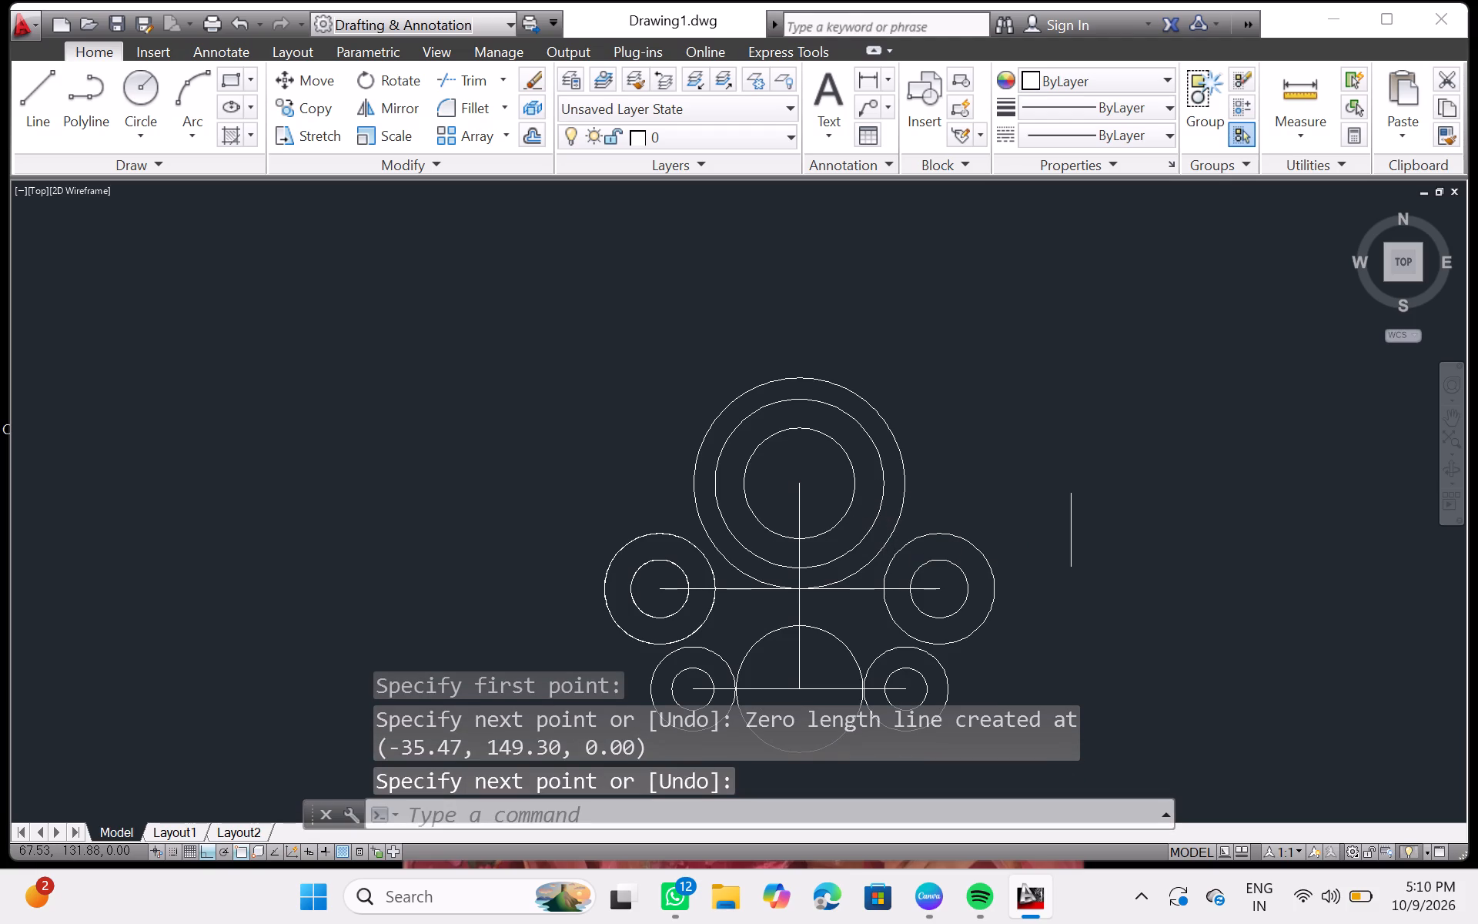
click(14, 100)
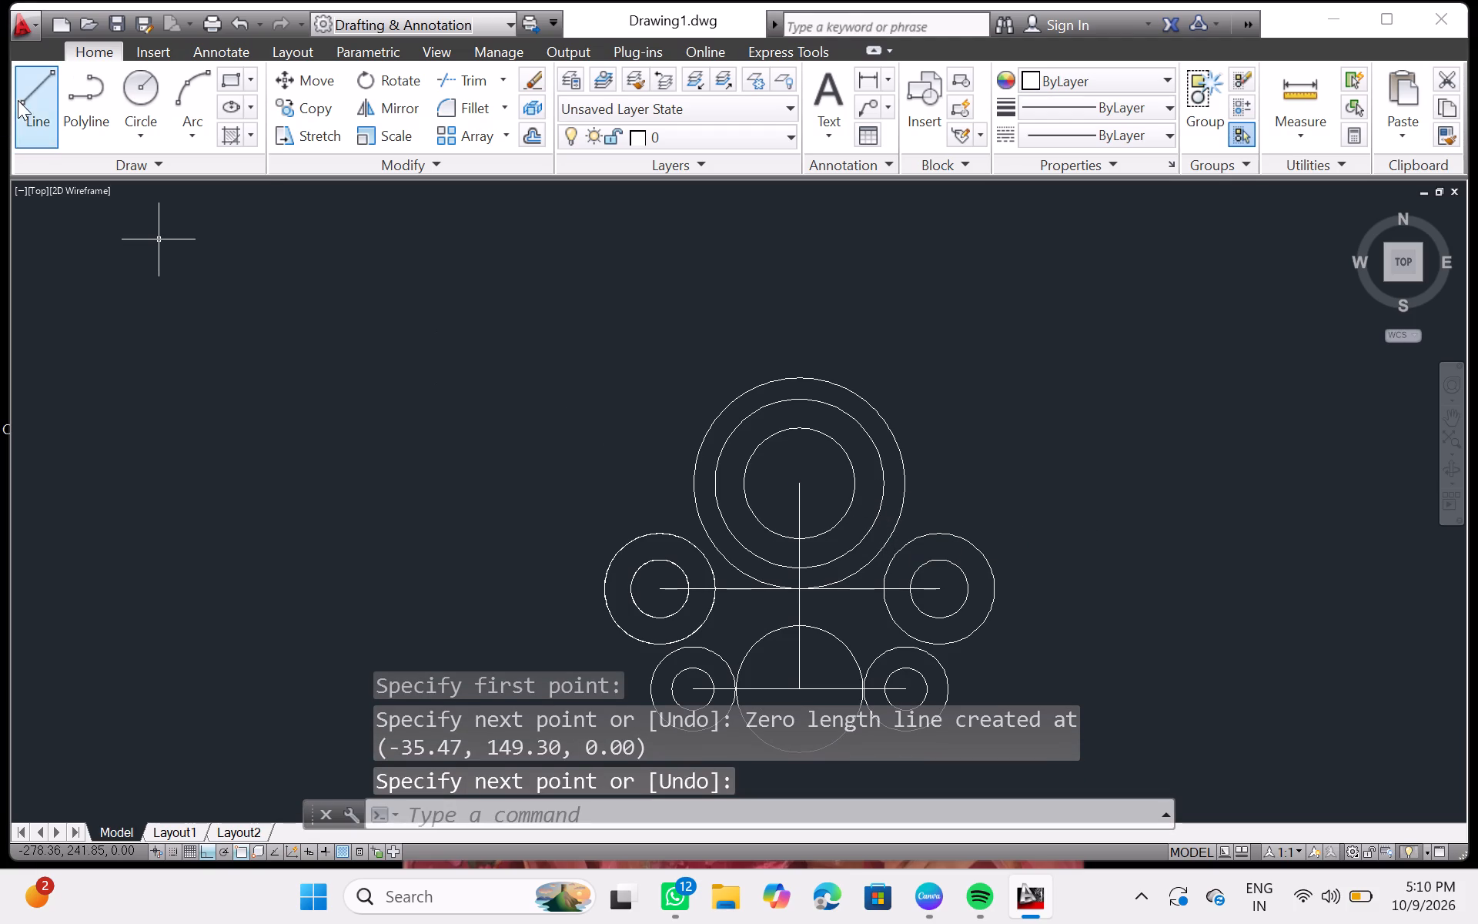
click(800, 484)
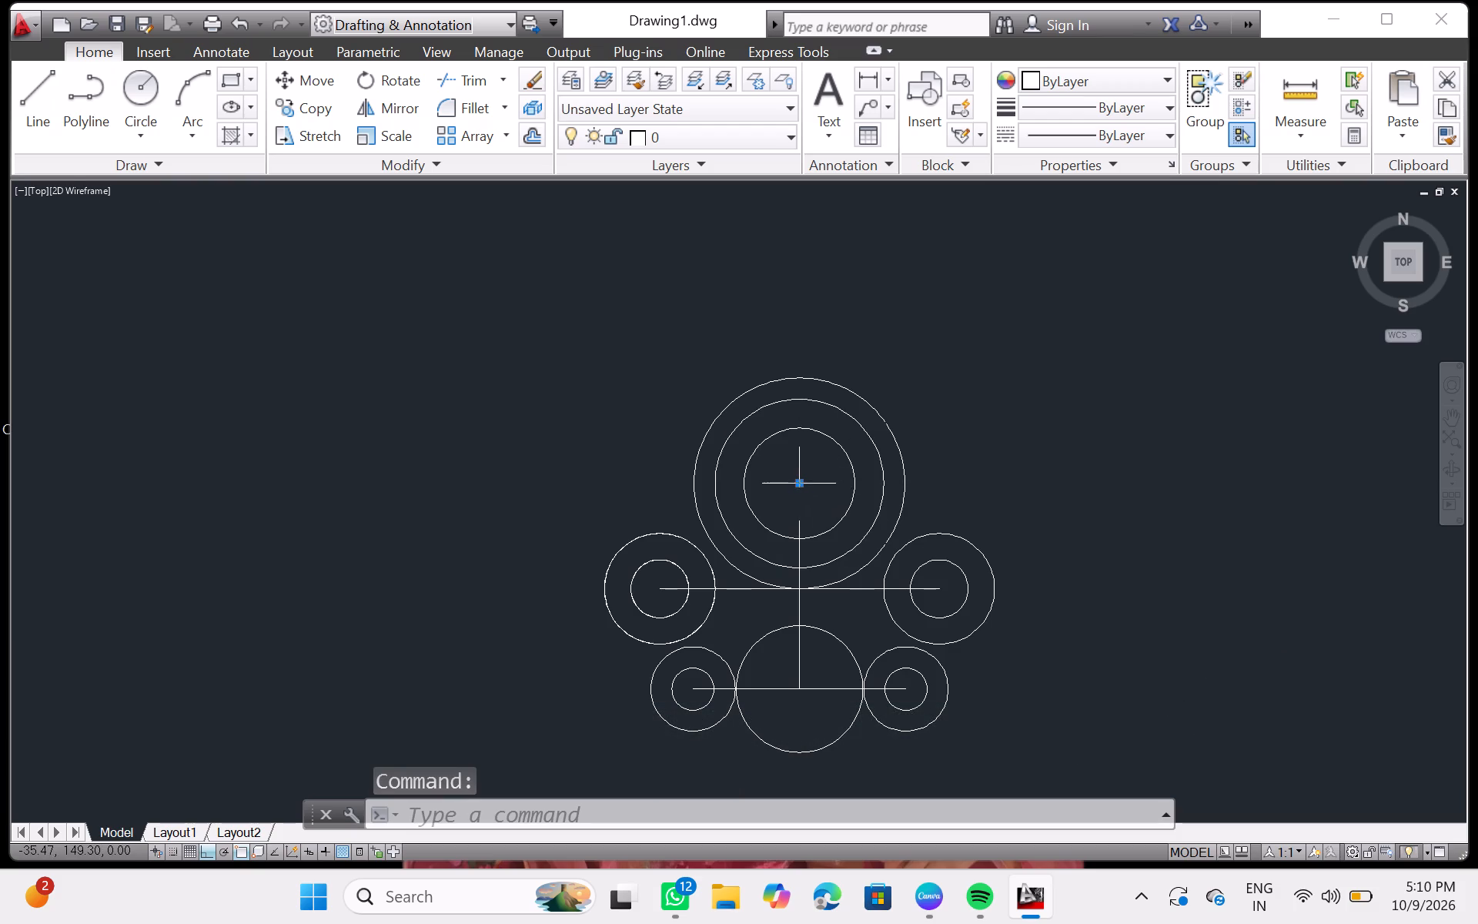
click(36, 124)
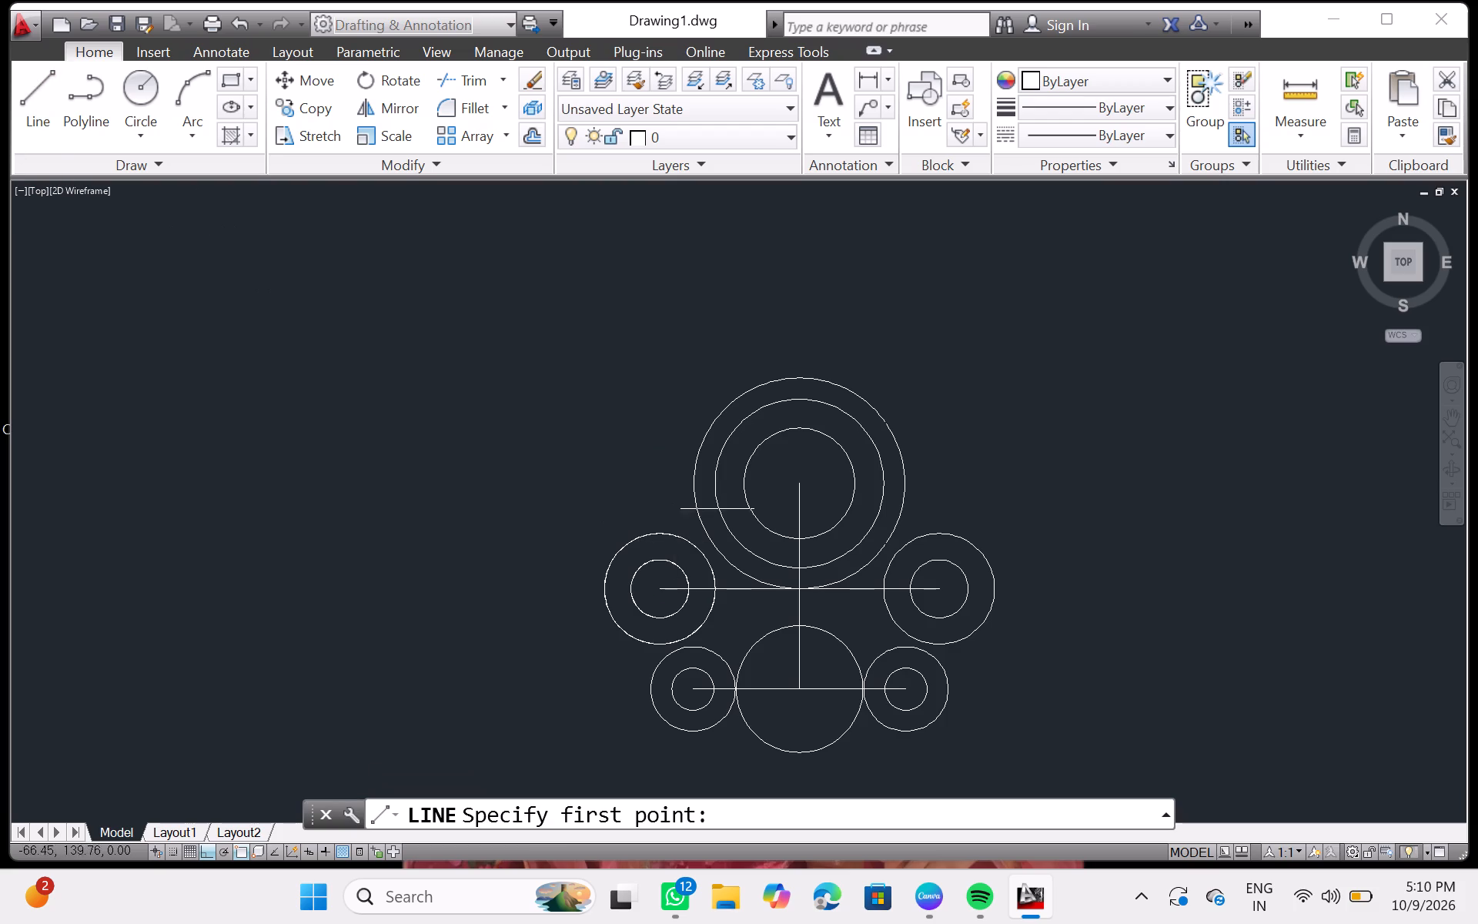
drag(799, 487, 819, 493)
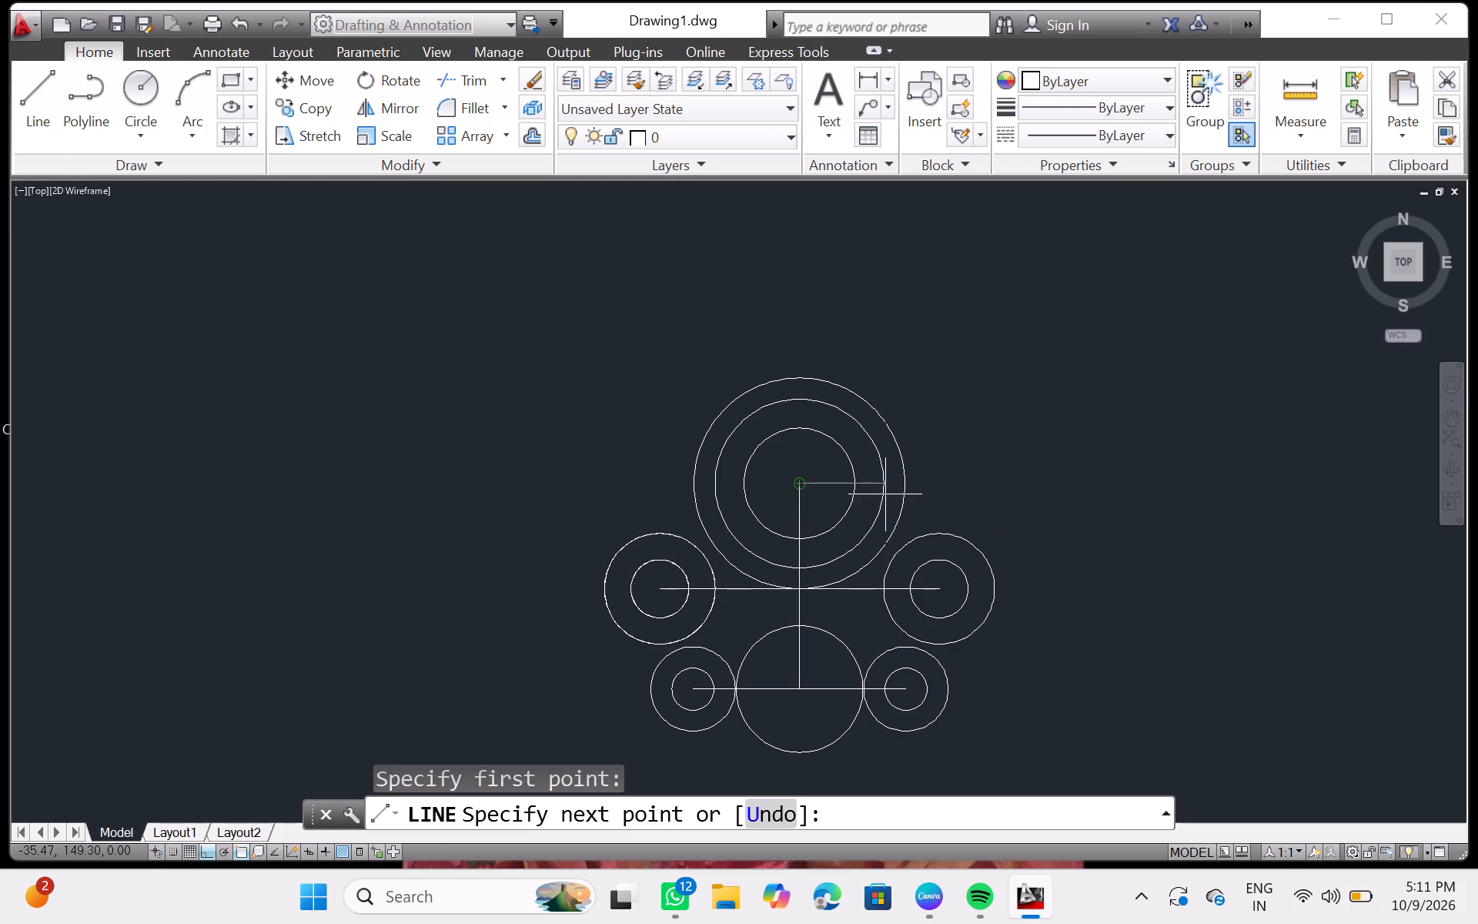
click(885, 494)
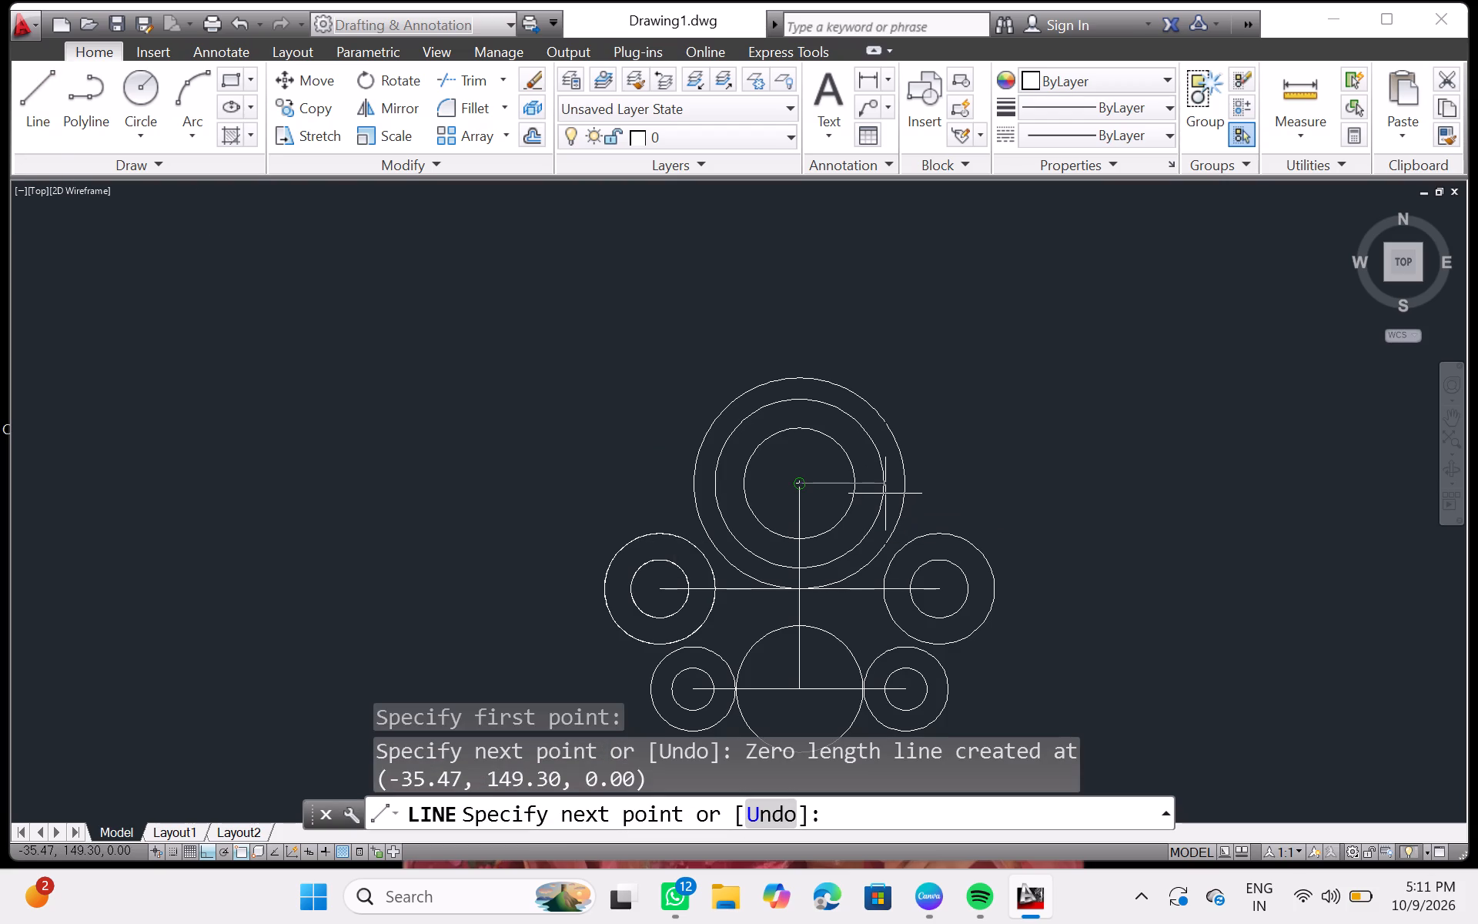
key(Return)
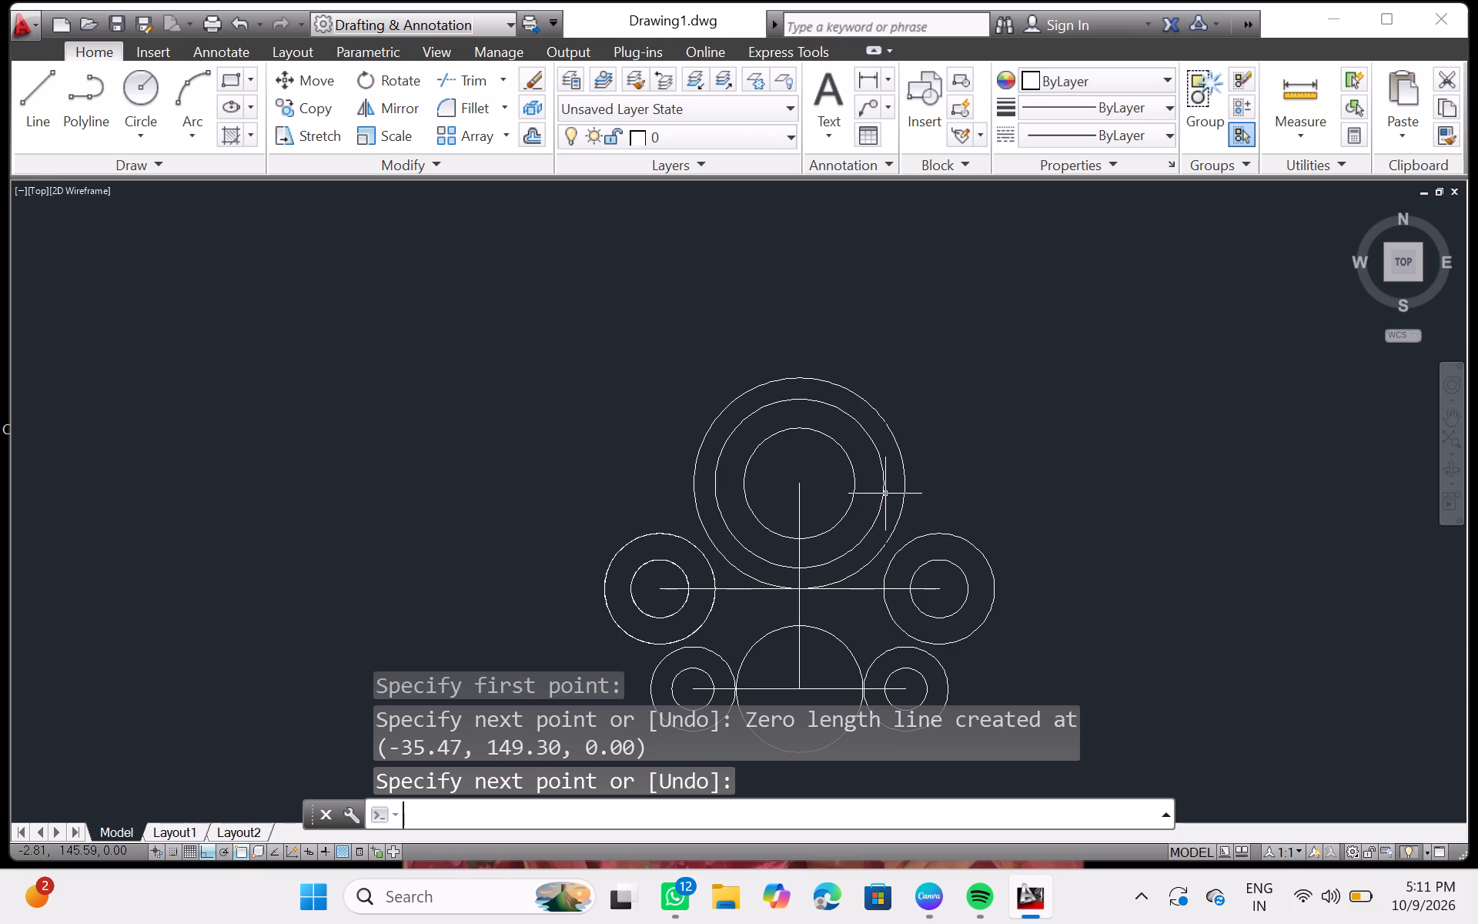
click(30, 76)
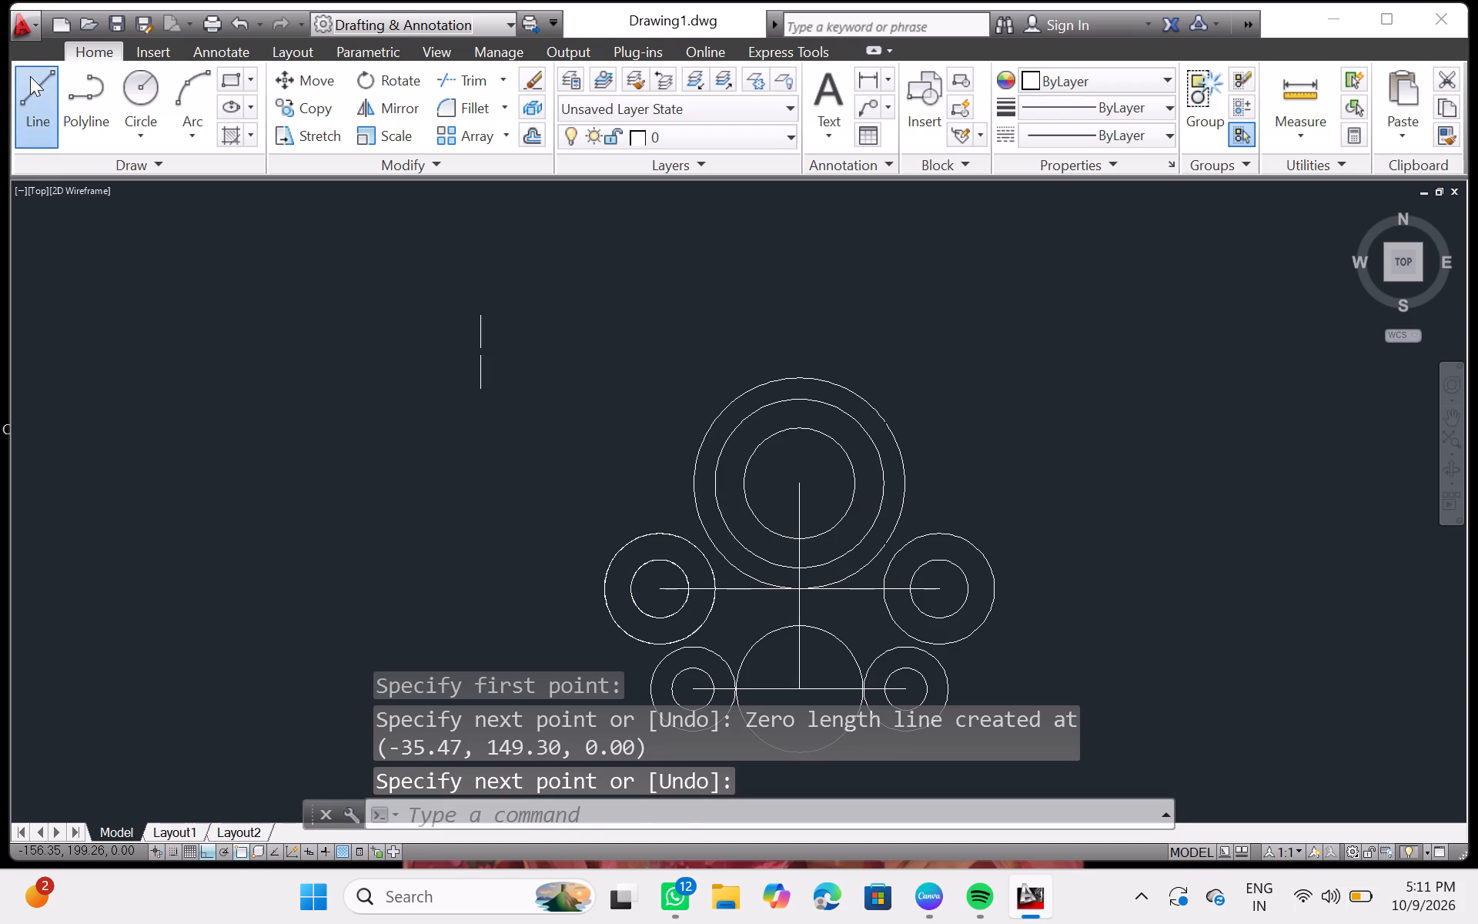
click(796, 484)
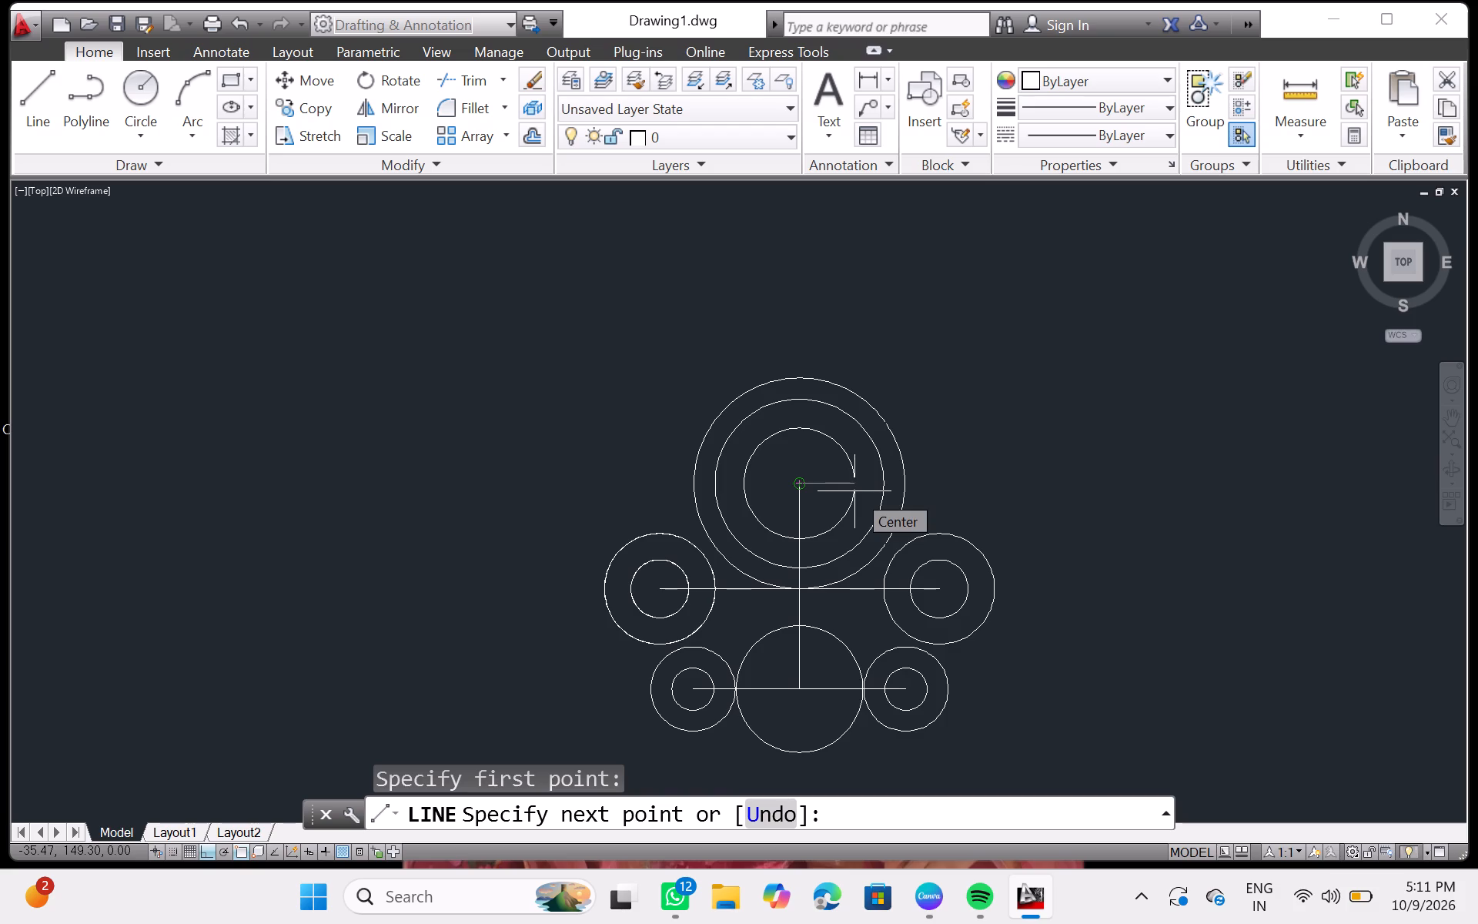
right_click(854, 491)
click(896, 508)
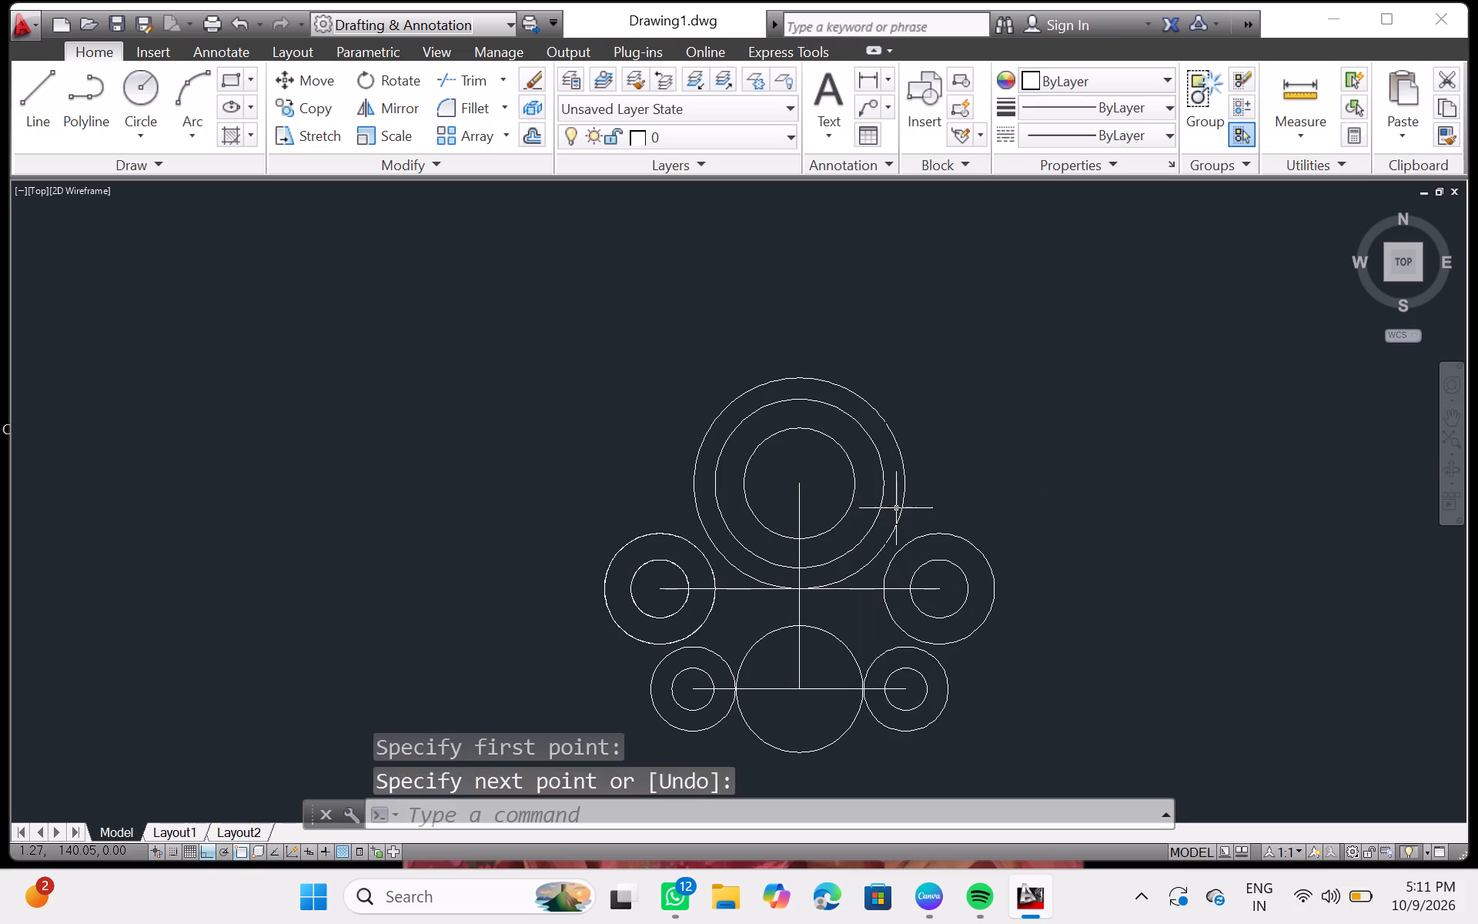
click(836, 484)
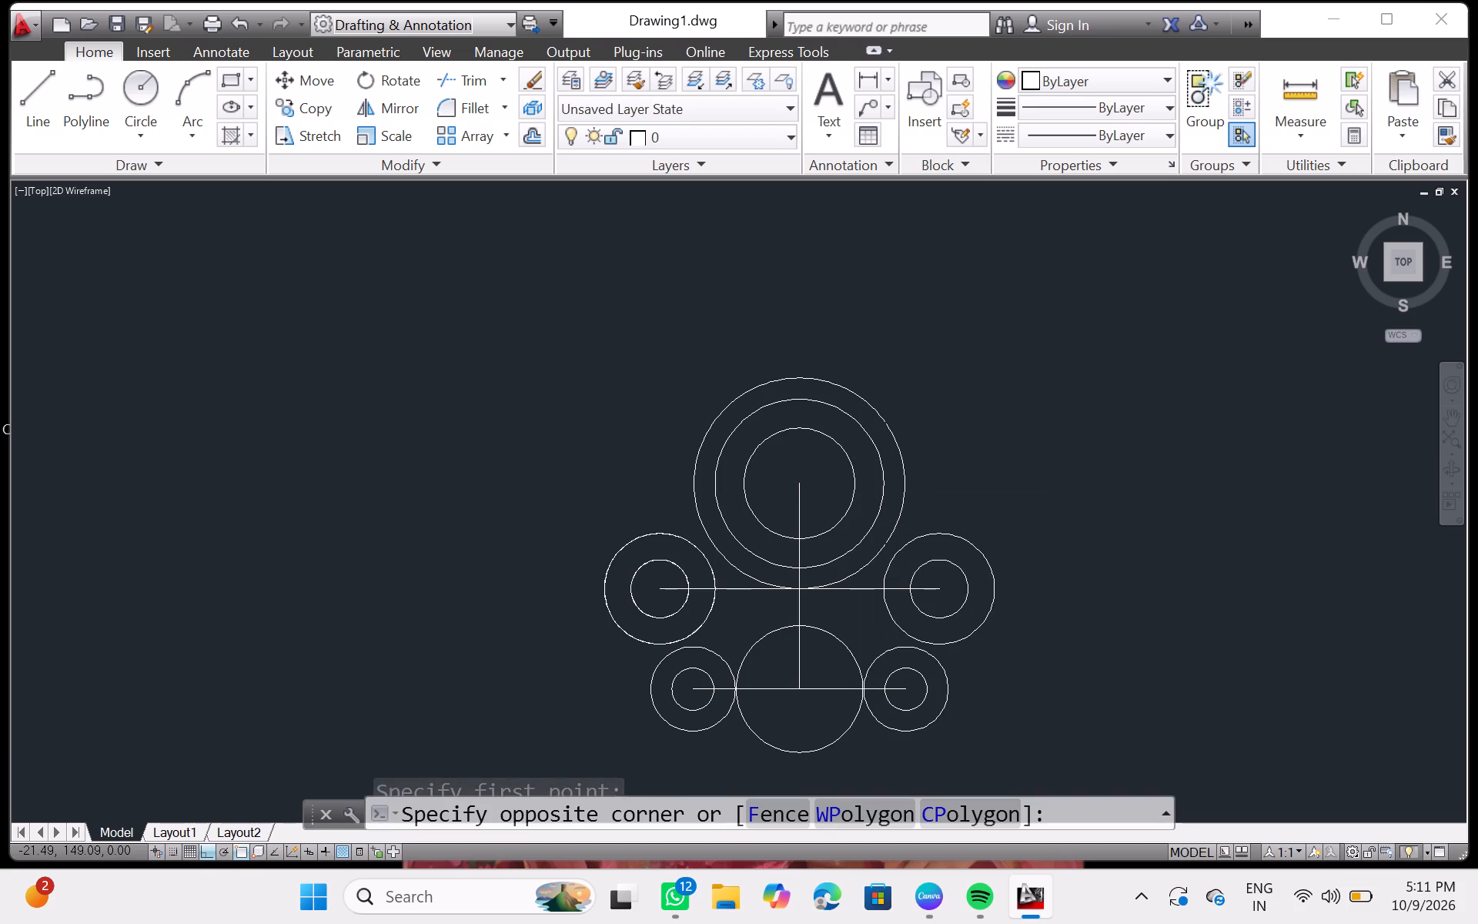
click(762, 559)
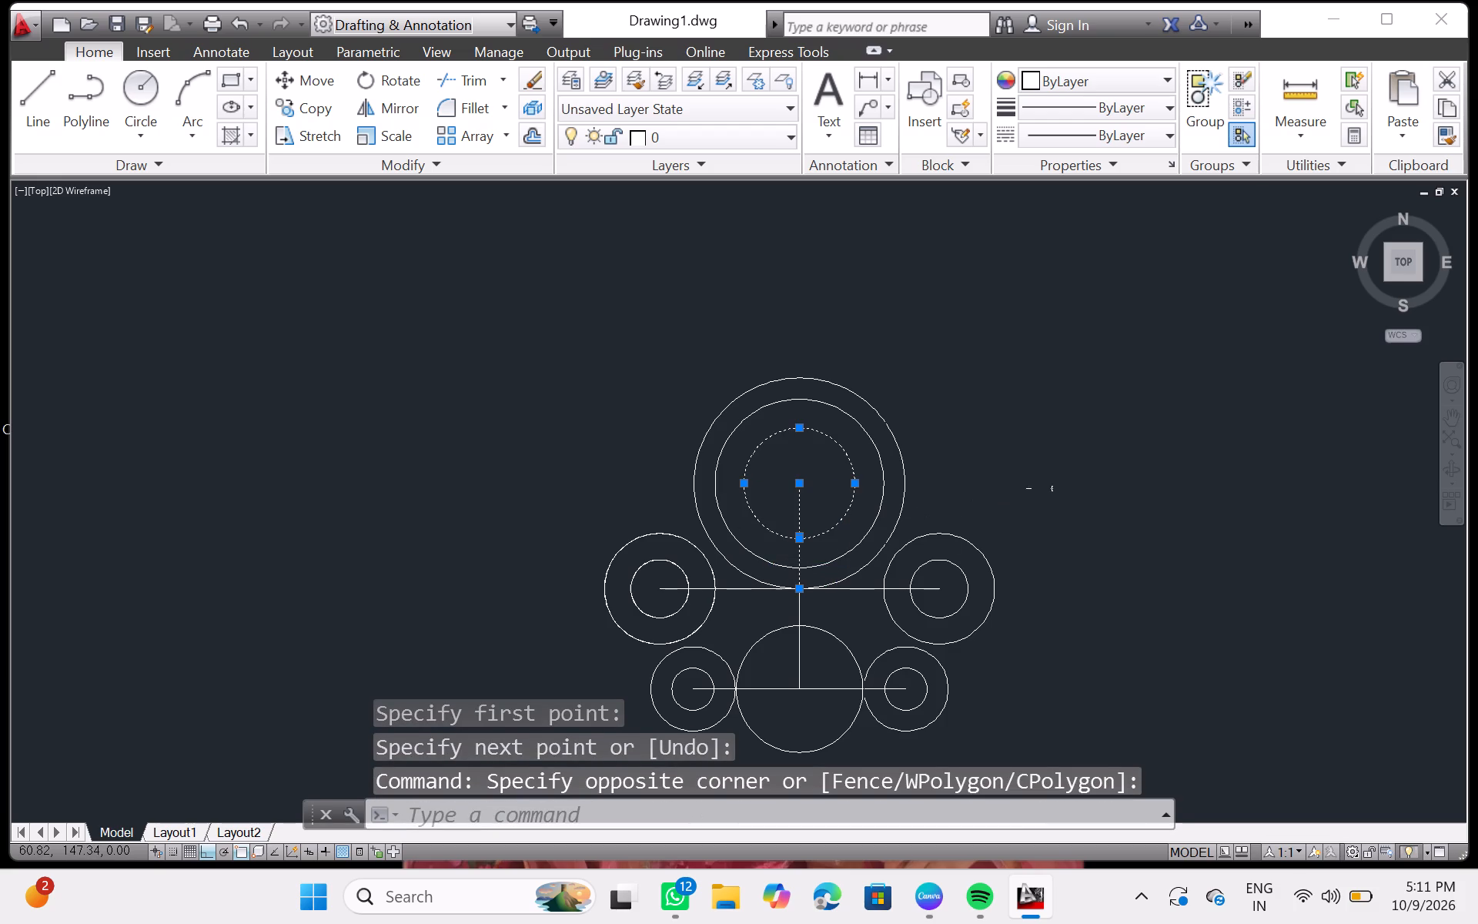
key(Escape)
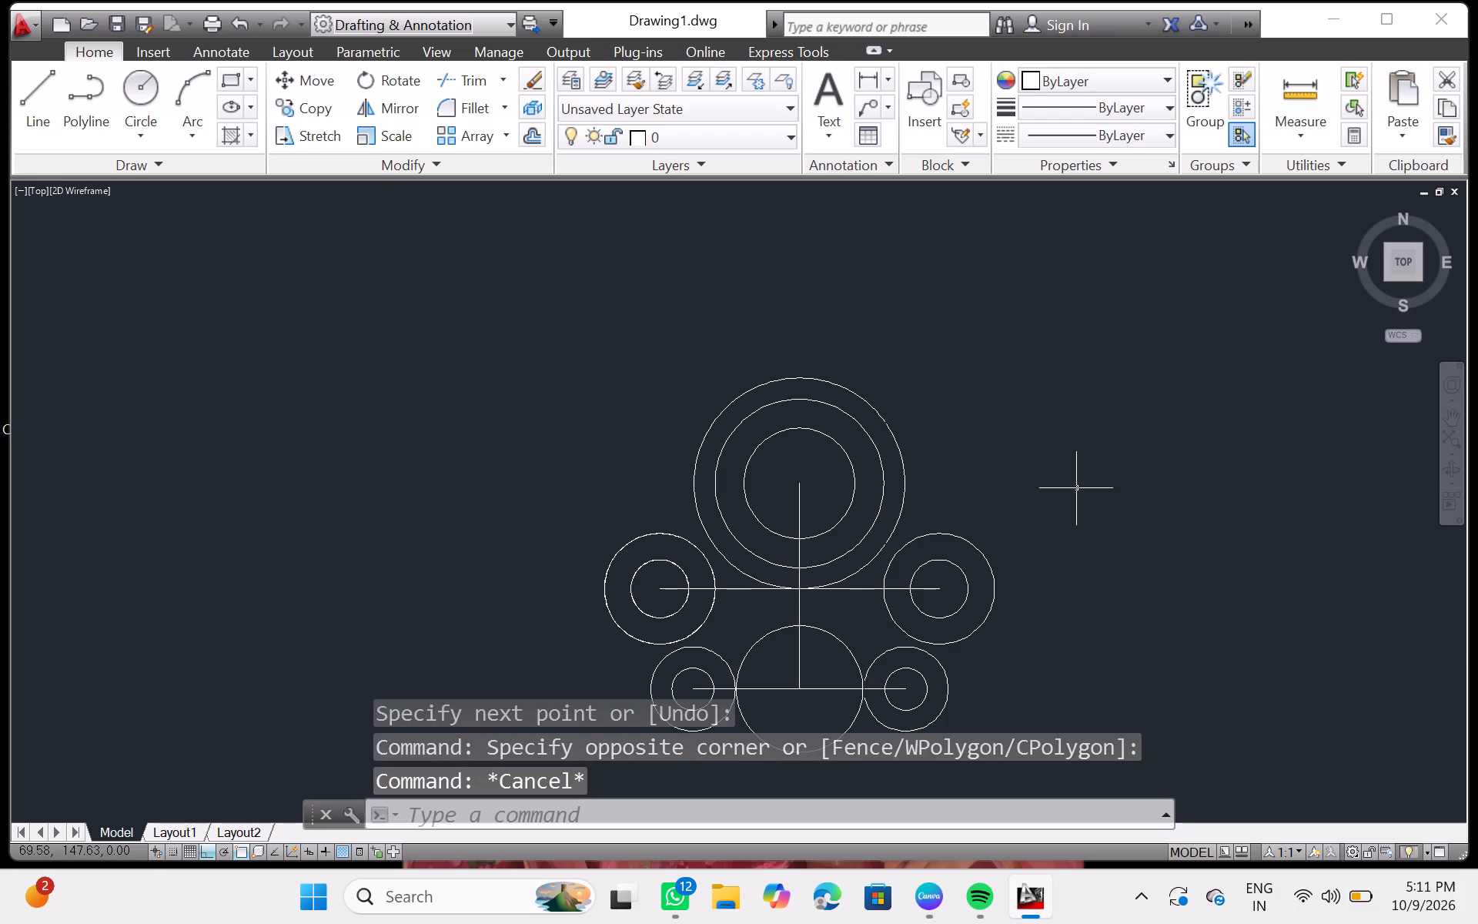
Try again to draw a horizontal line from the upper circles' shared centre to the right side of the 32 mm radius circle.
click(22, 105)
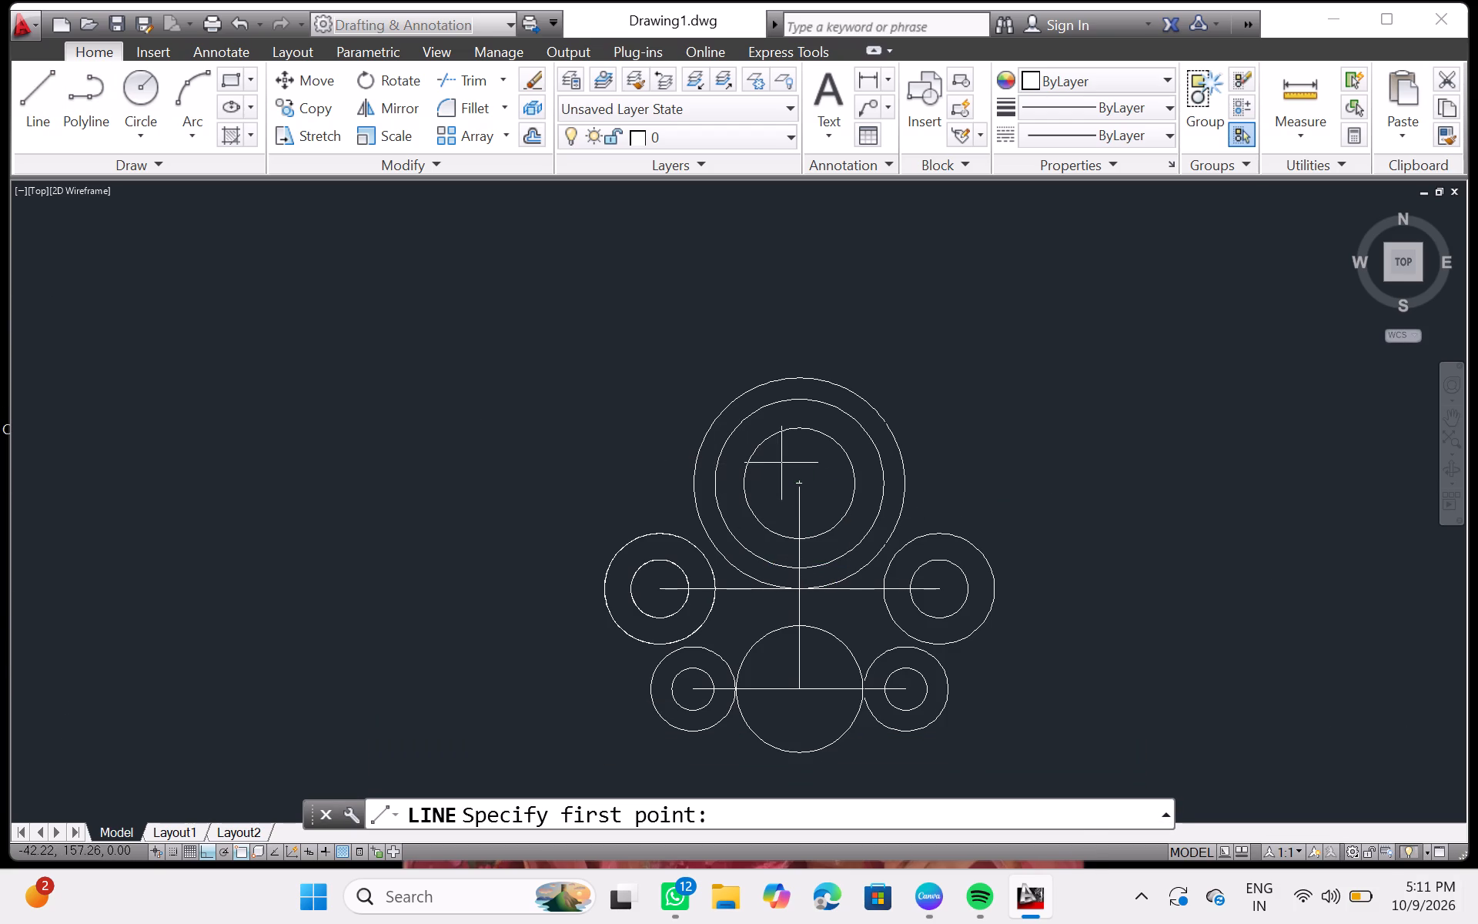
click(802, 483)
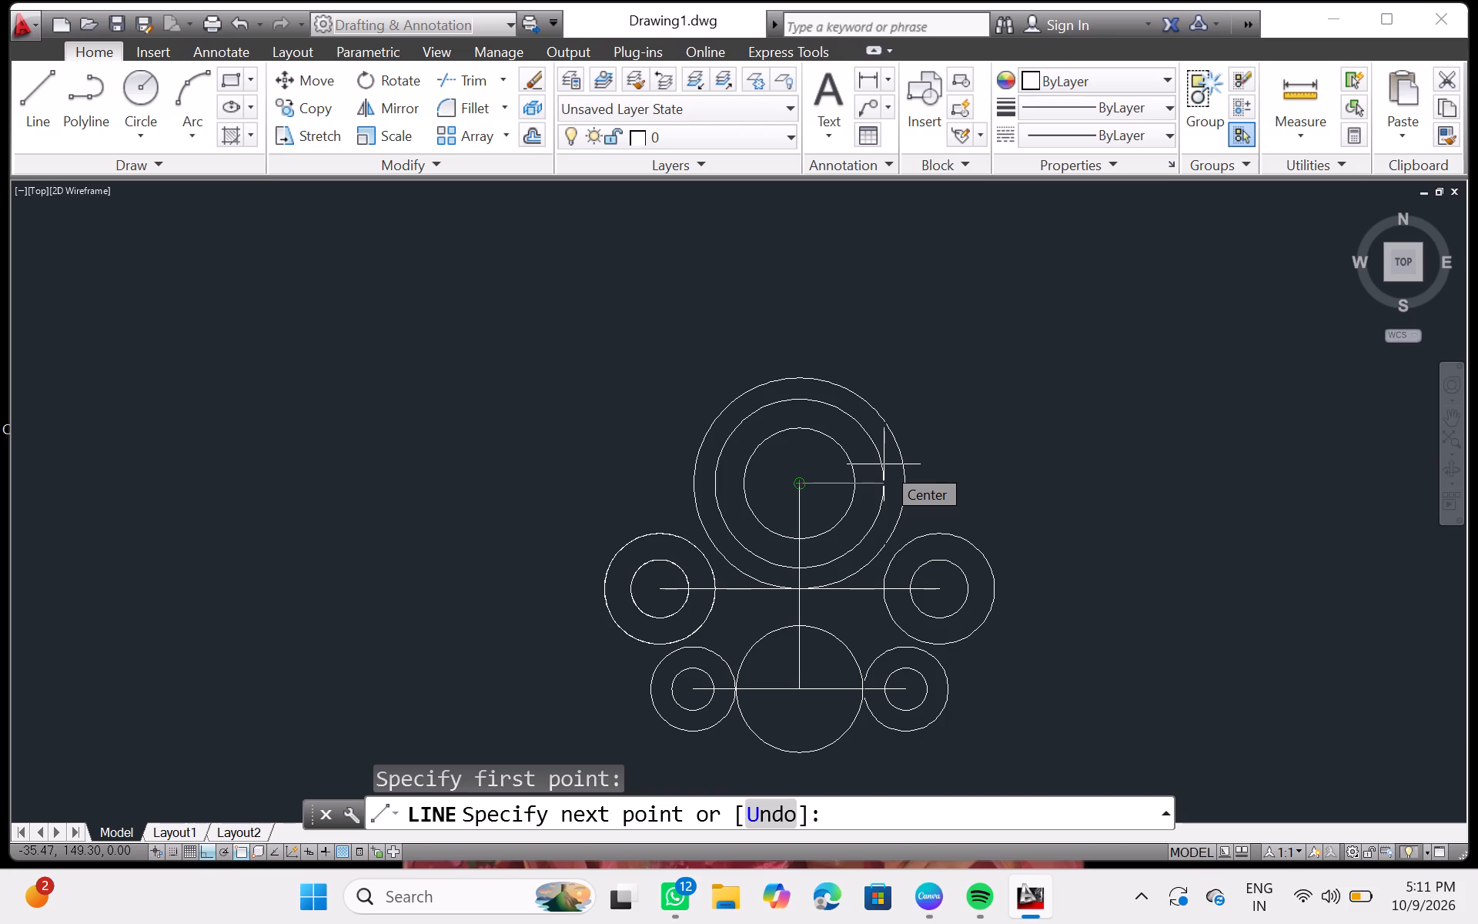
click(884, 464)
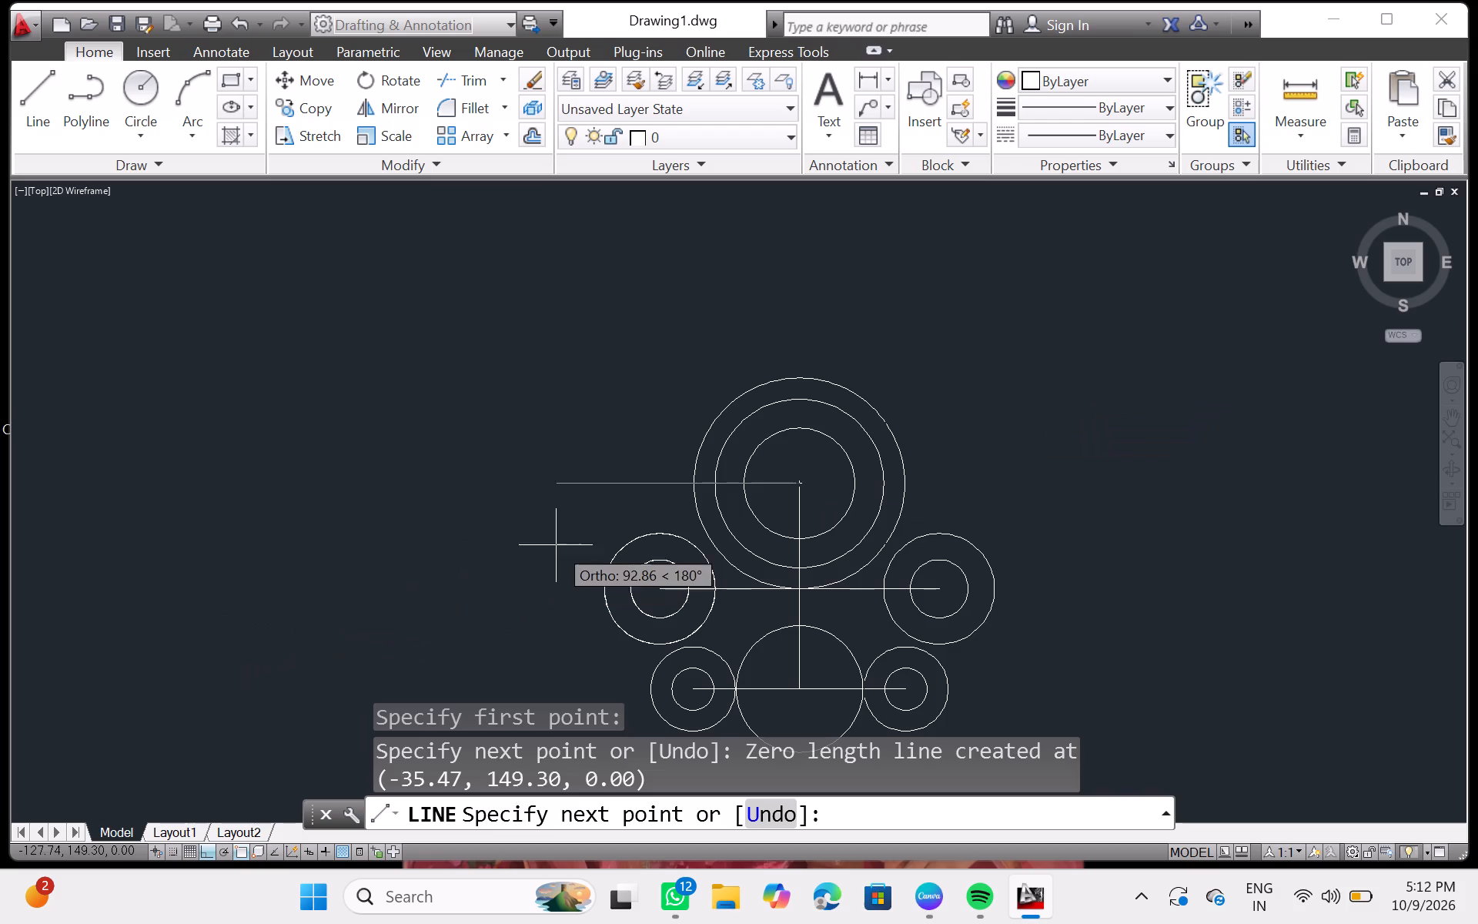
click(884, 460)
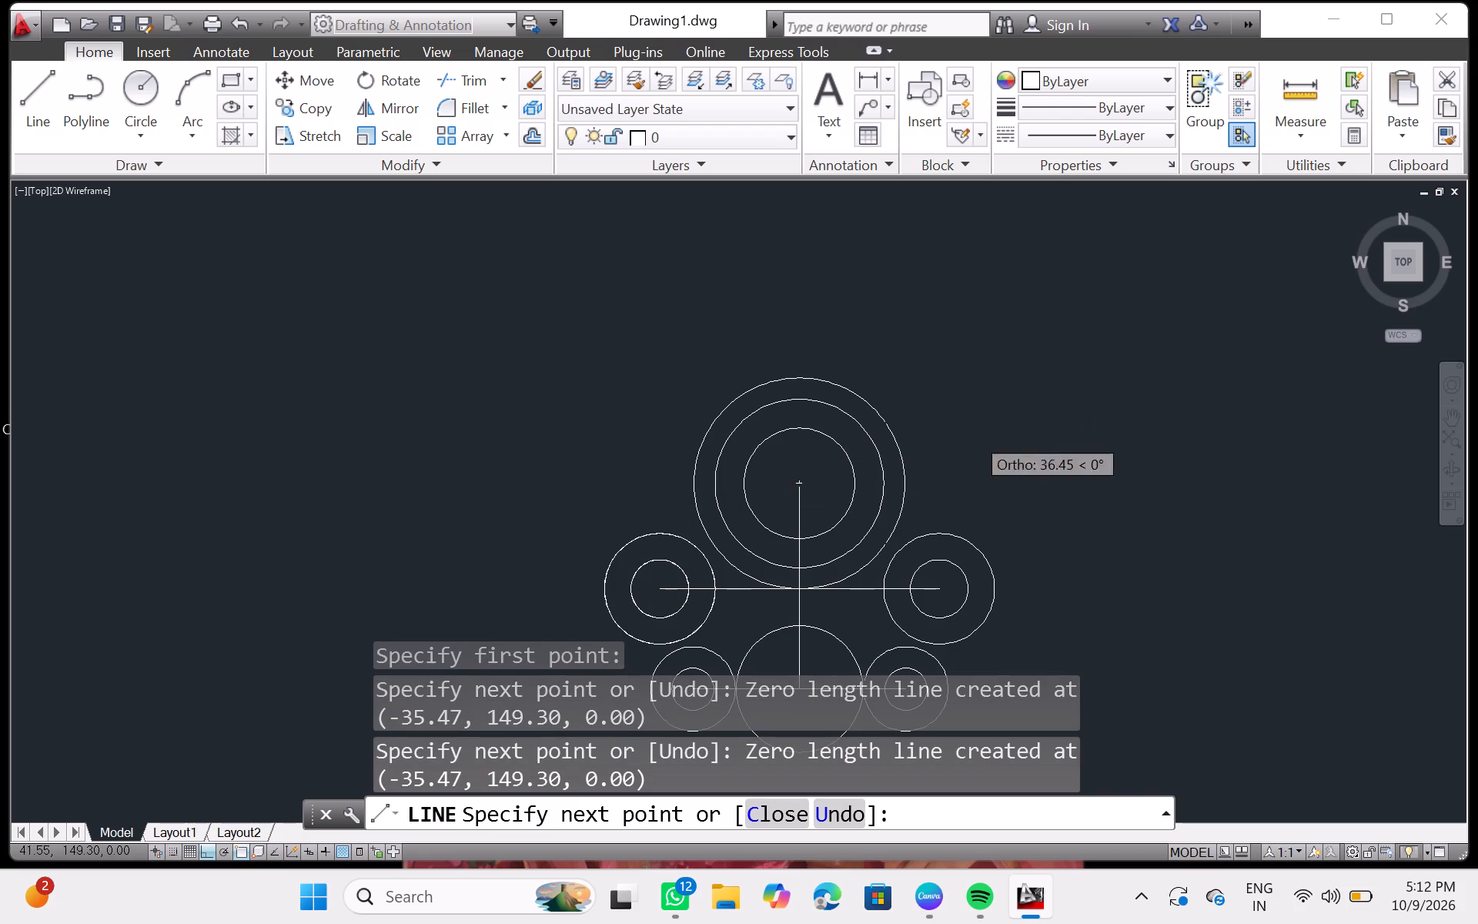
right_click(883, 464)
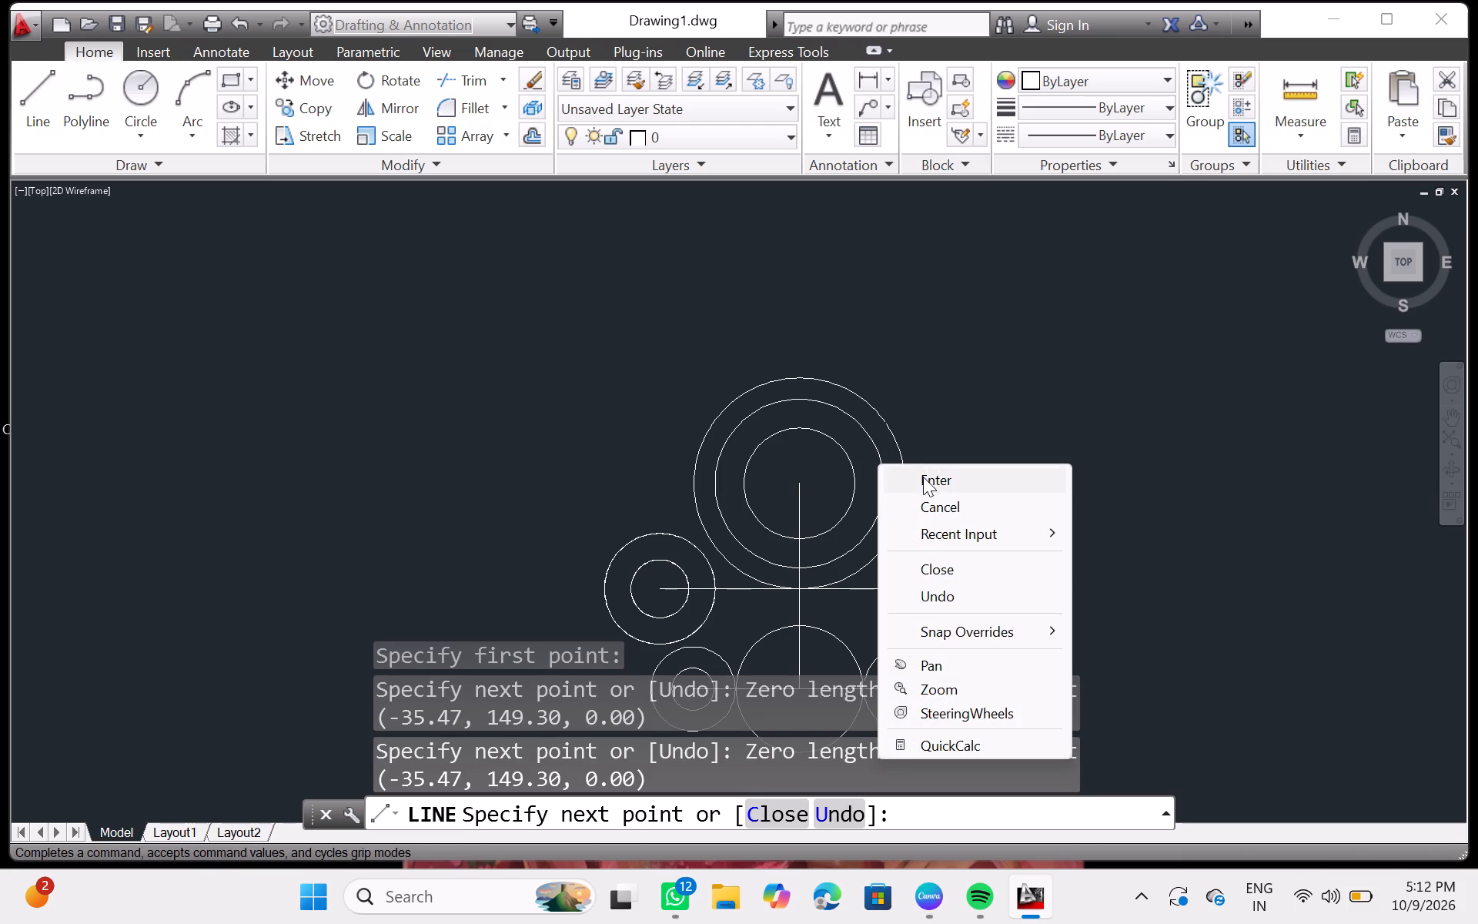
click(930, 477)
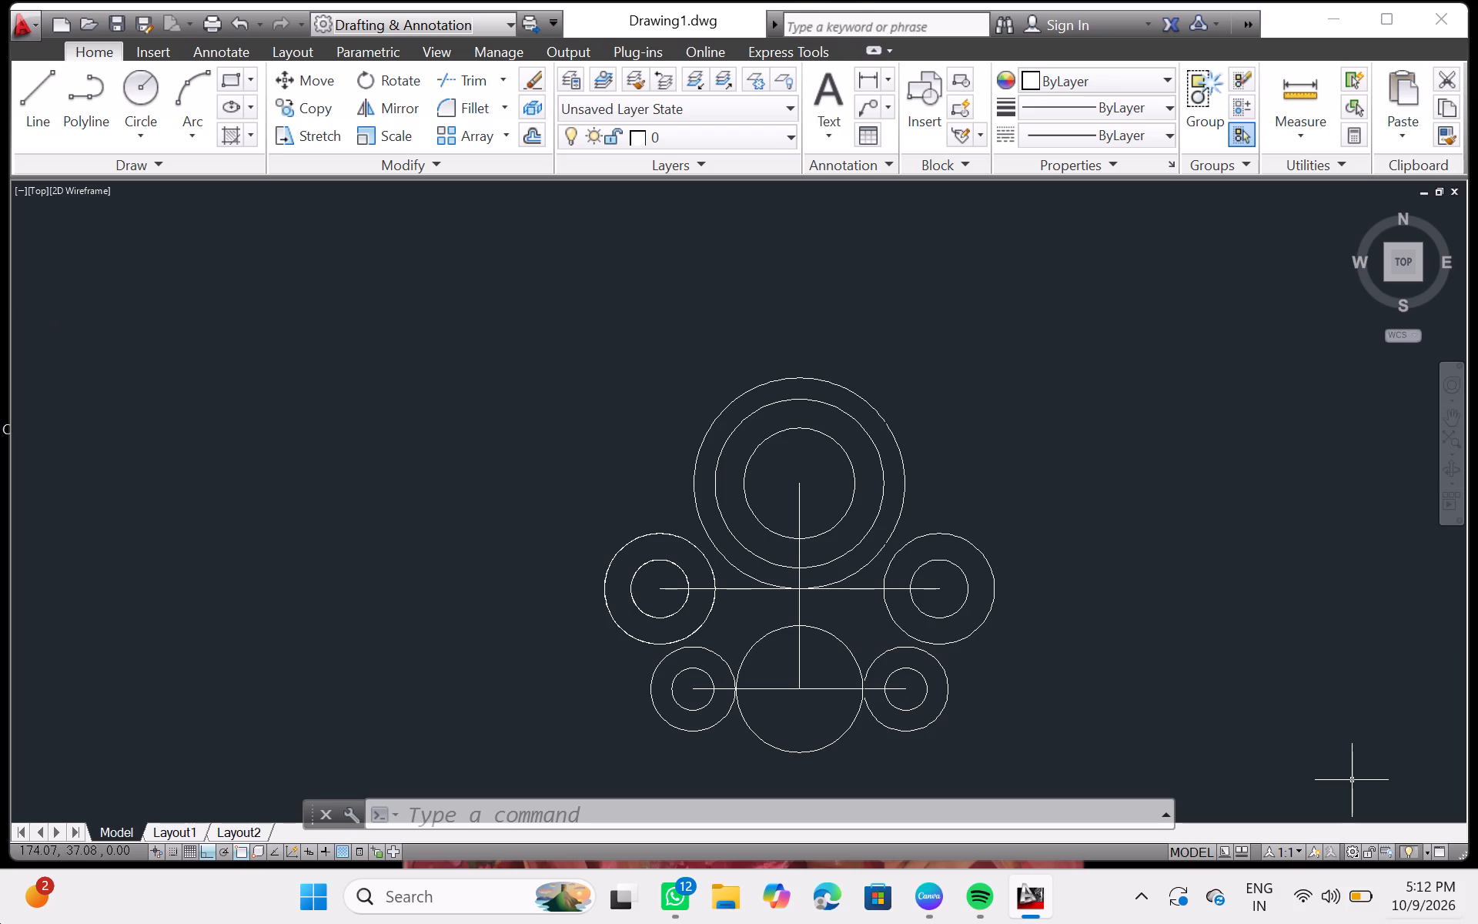
Draw a horizontal line rightward from the shared centre of the three upper circles.
click(43, 105)
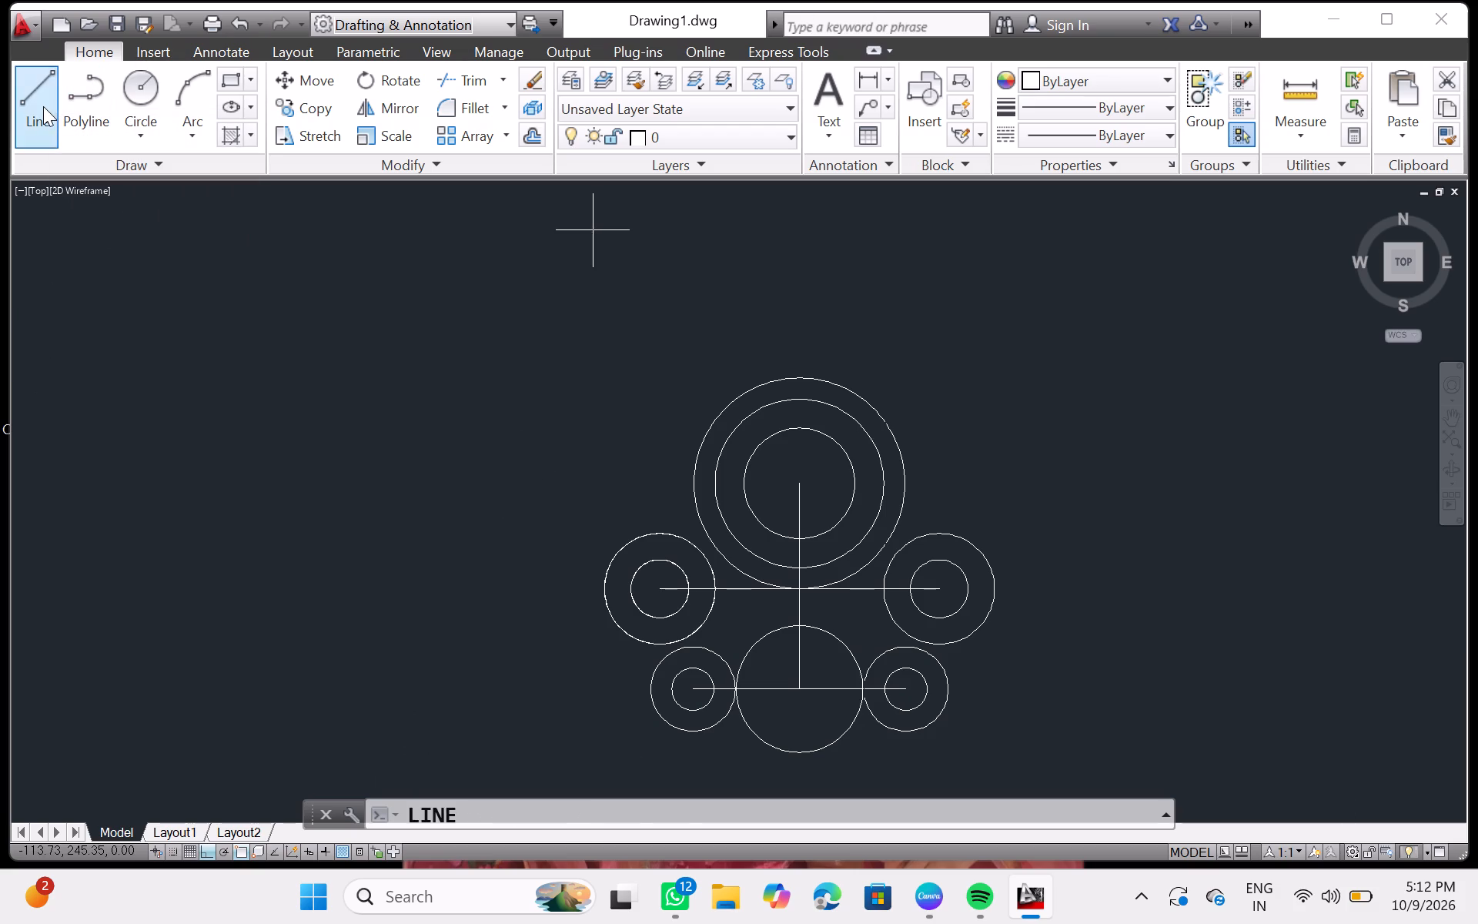
click(803, 484)
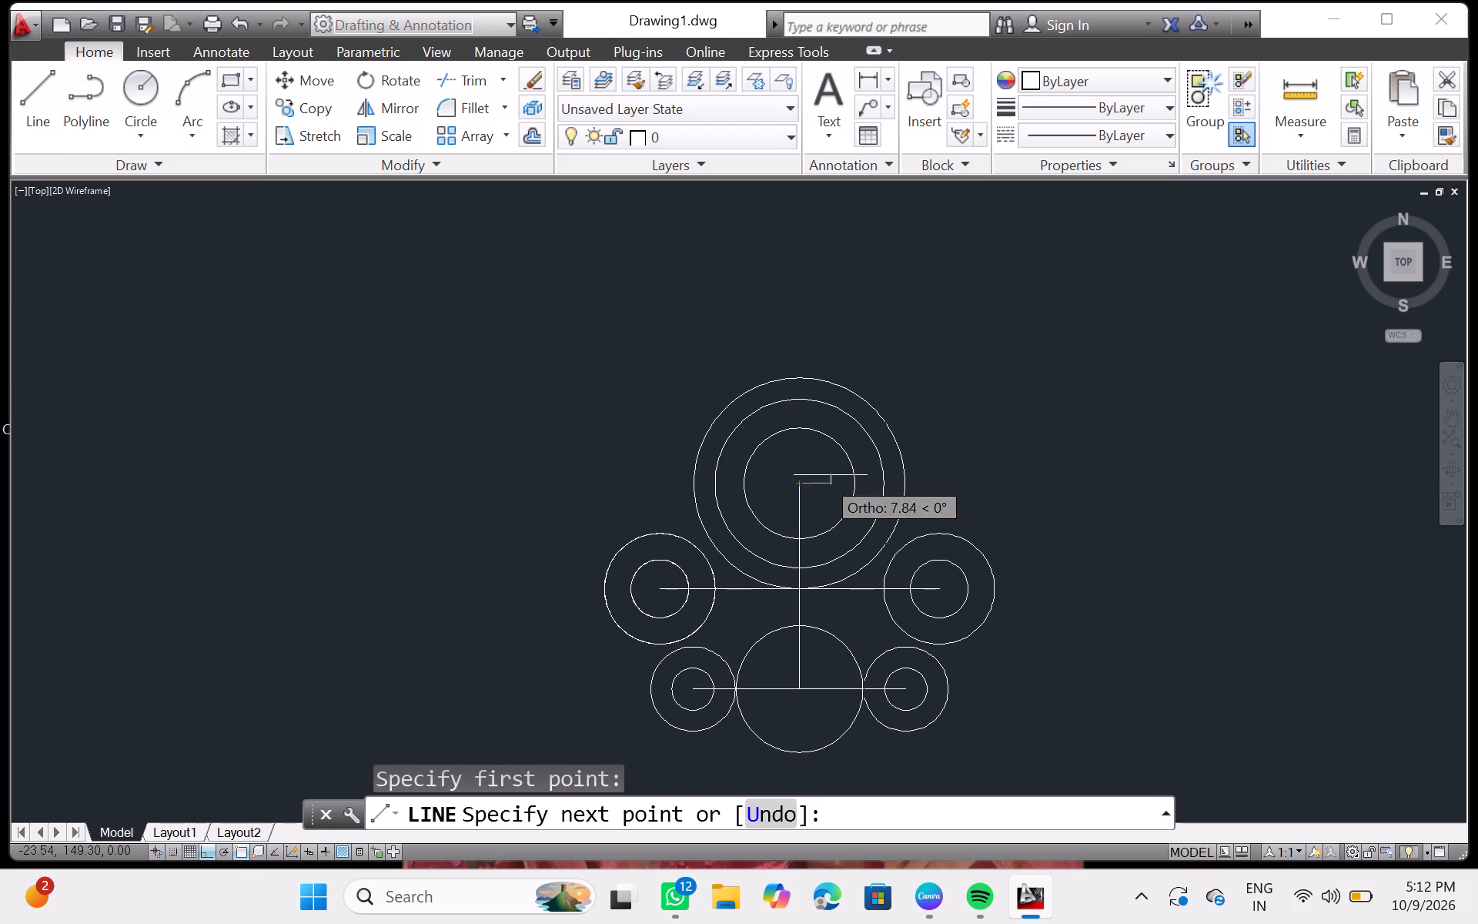
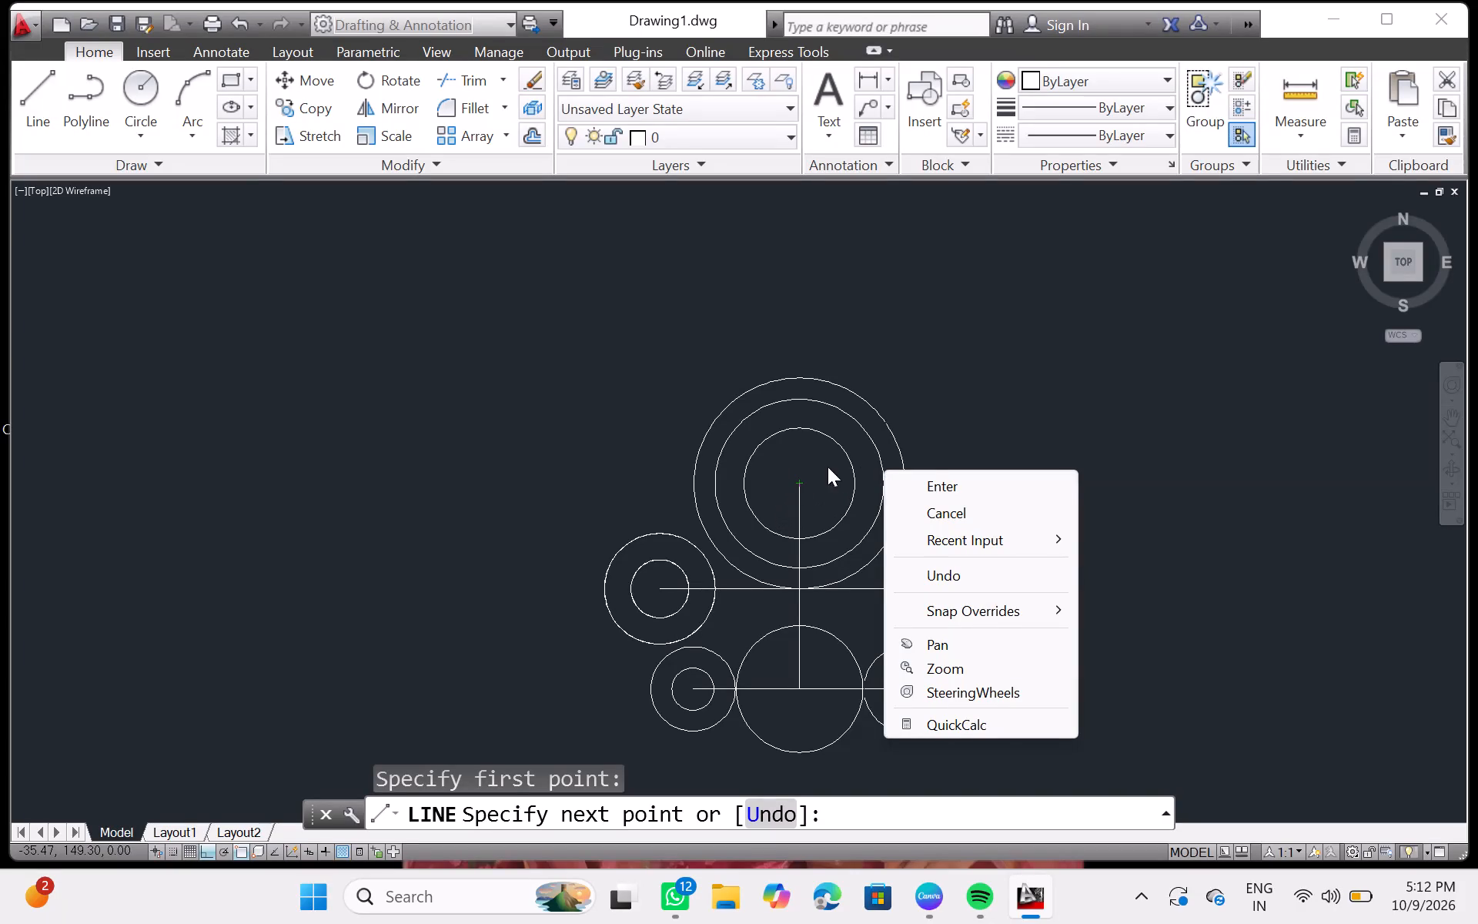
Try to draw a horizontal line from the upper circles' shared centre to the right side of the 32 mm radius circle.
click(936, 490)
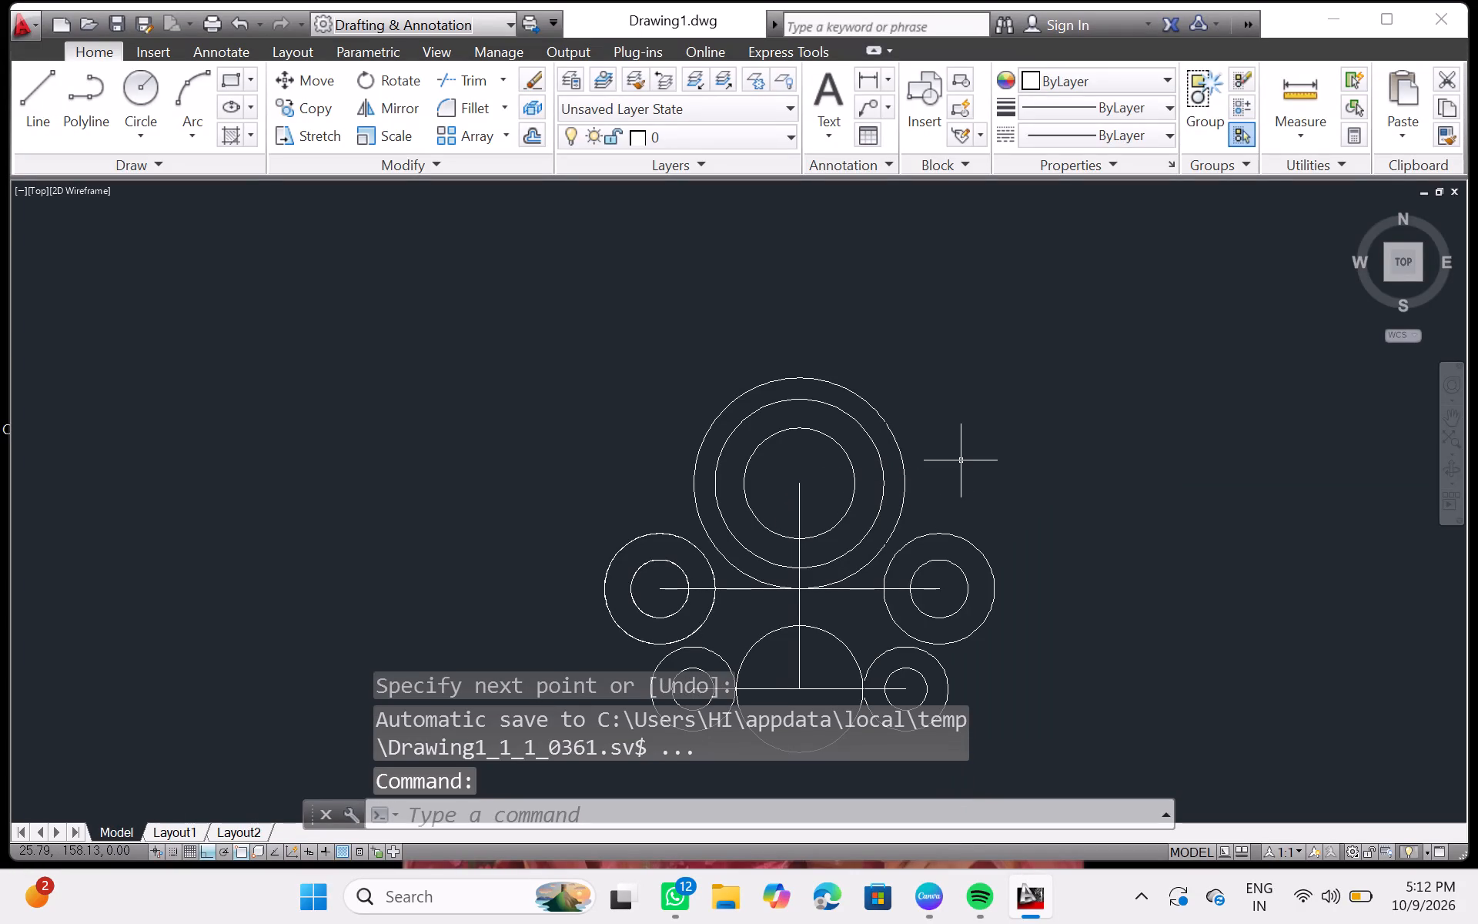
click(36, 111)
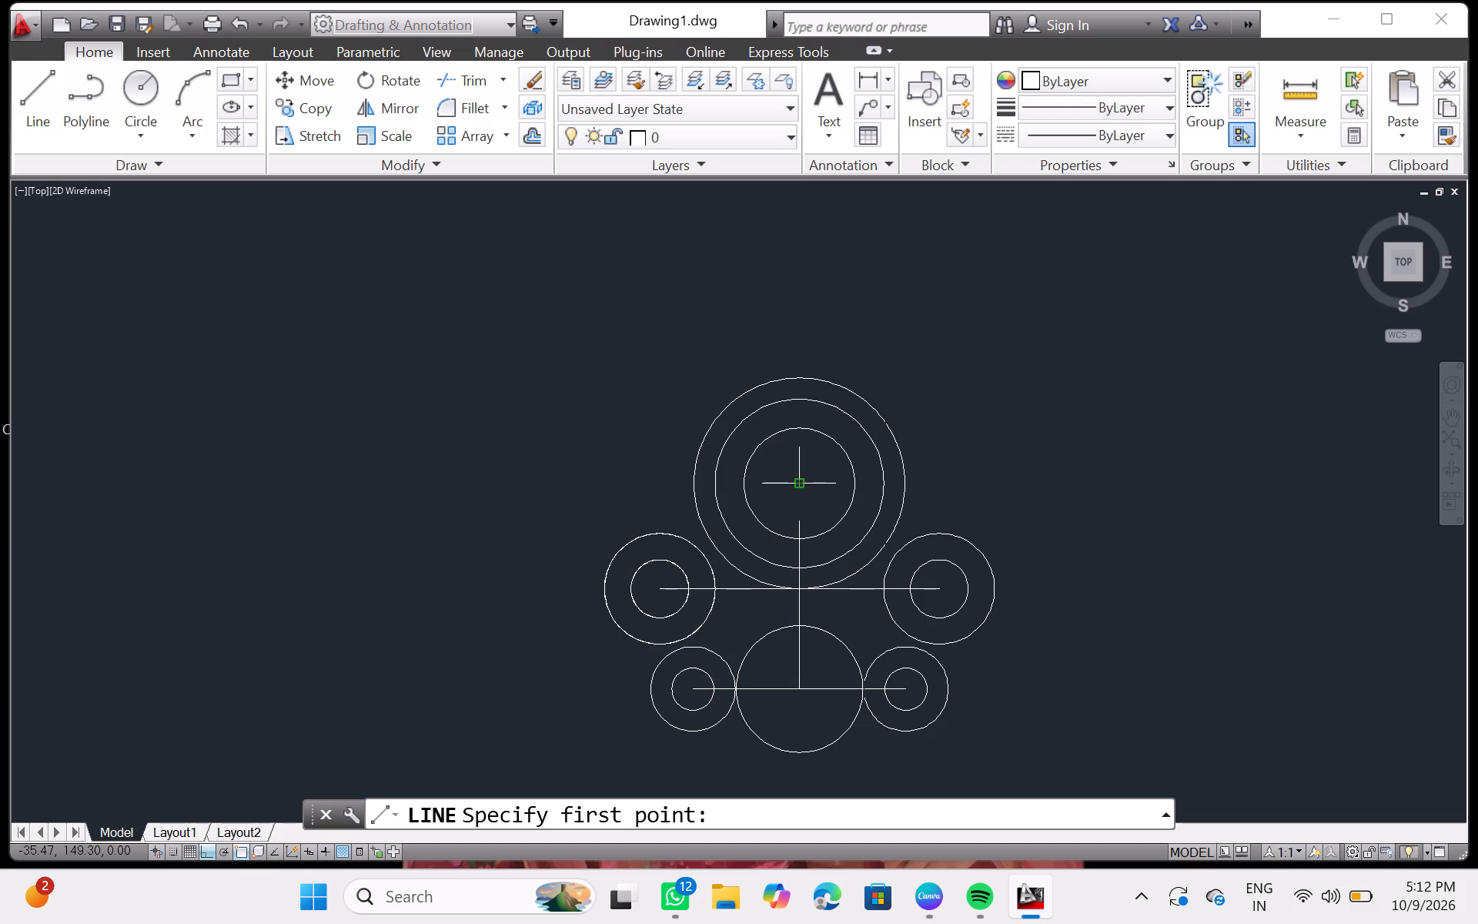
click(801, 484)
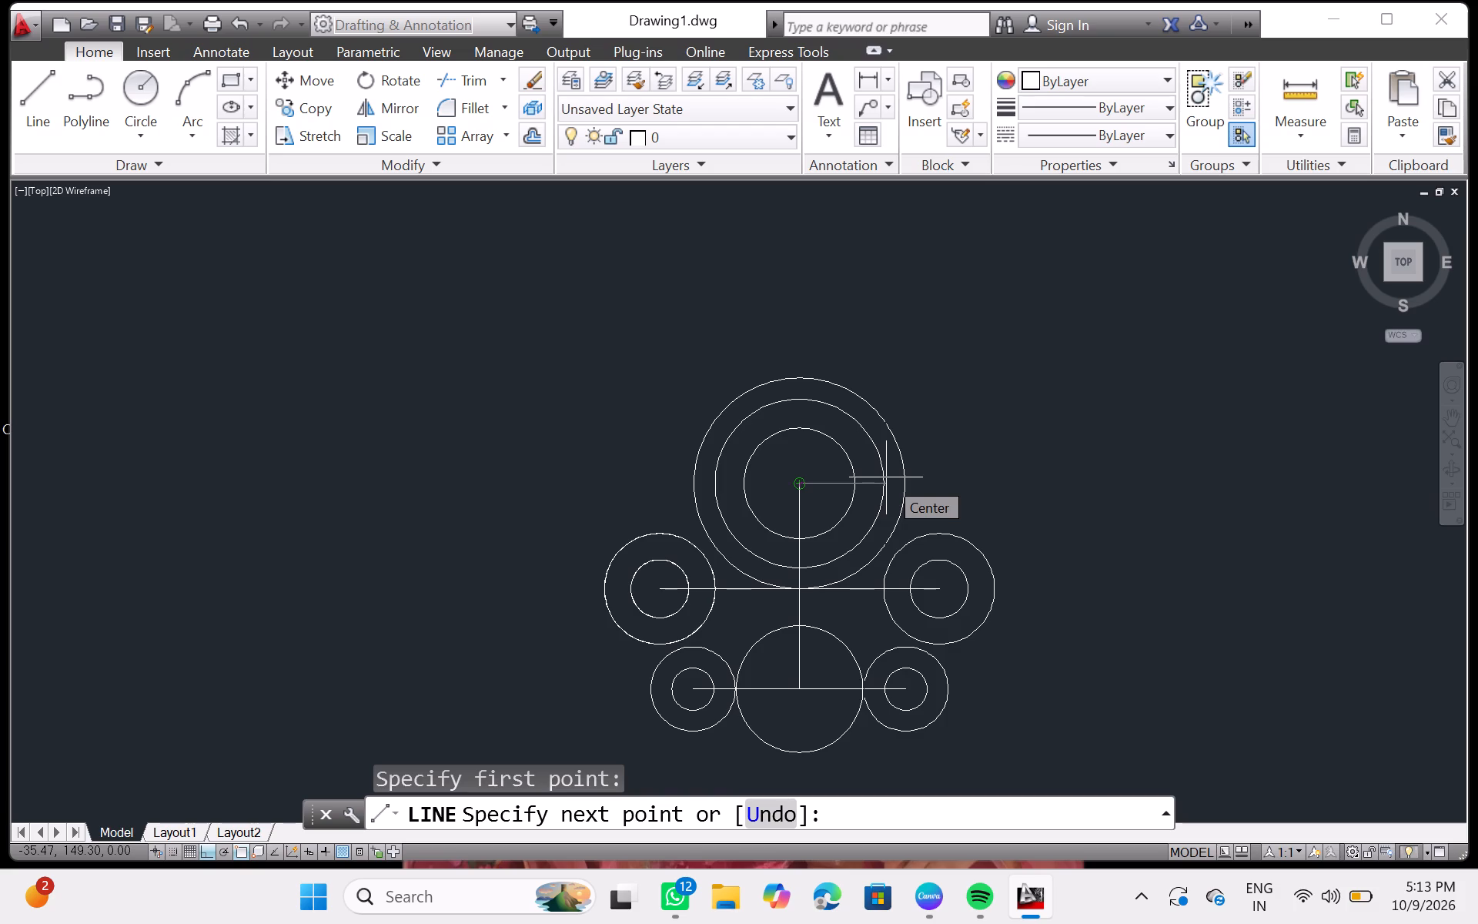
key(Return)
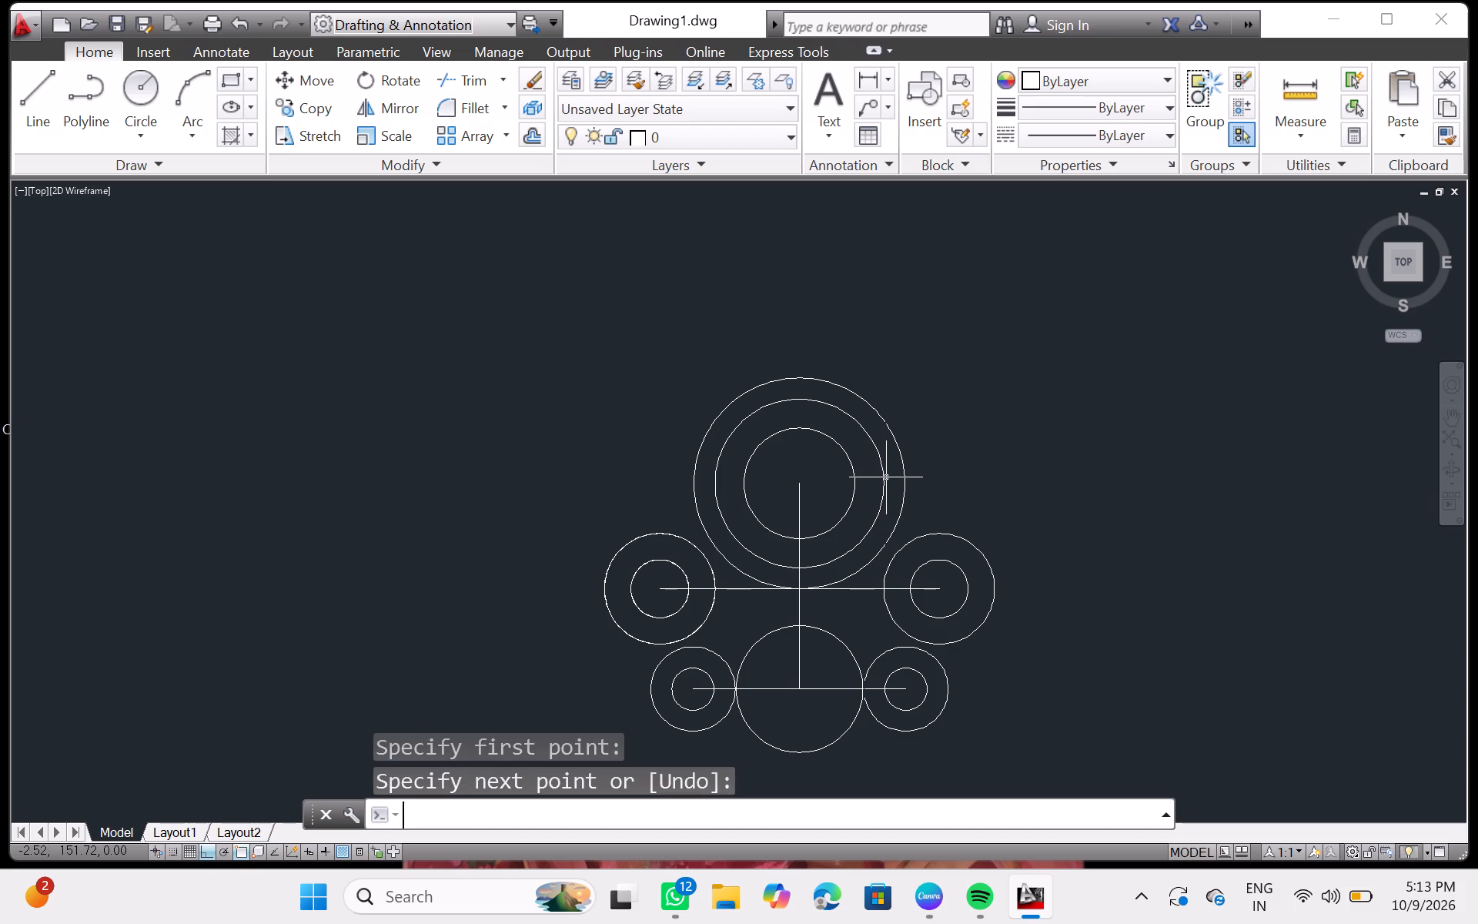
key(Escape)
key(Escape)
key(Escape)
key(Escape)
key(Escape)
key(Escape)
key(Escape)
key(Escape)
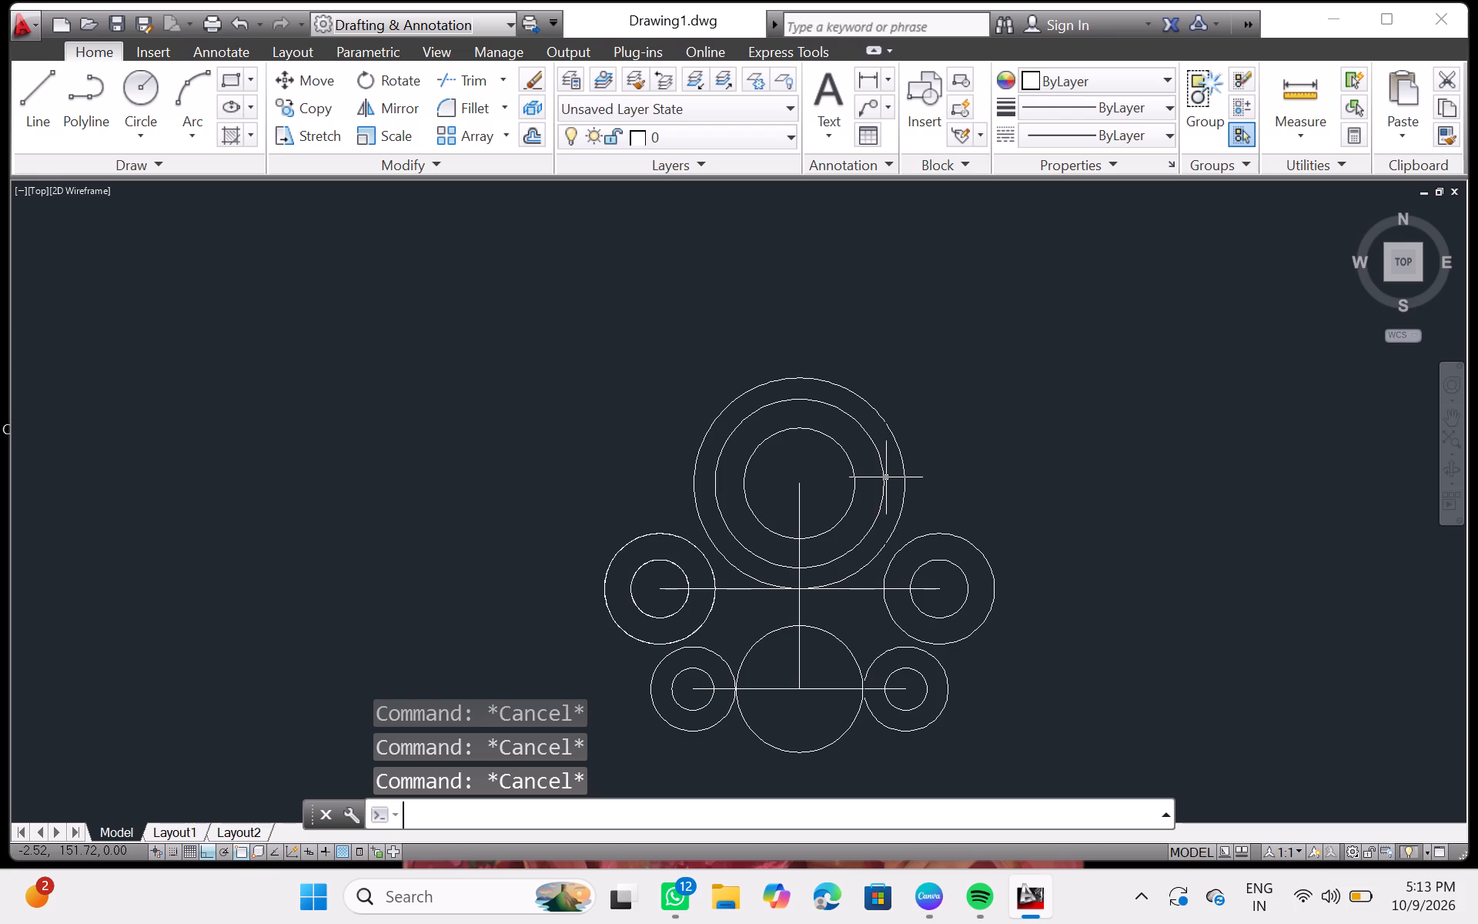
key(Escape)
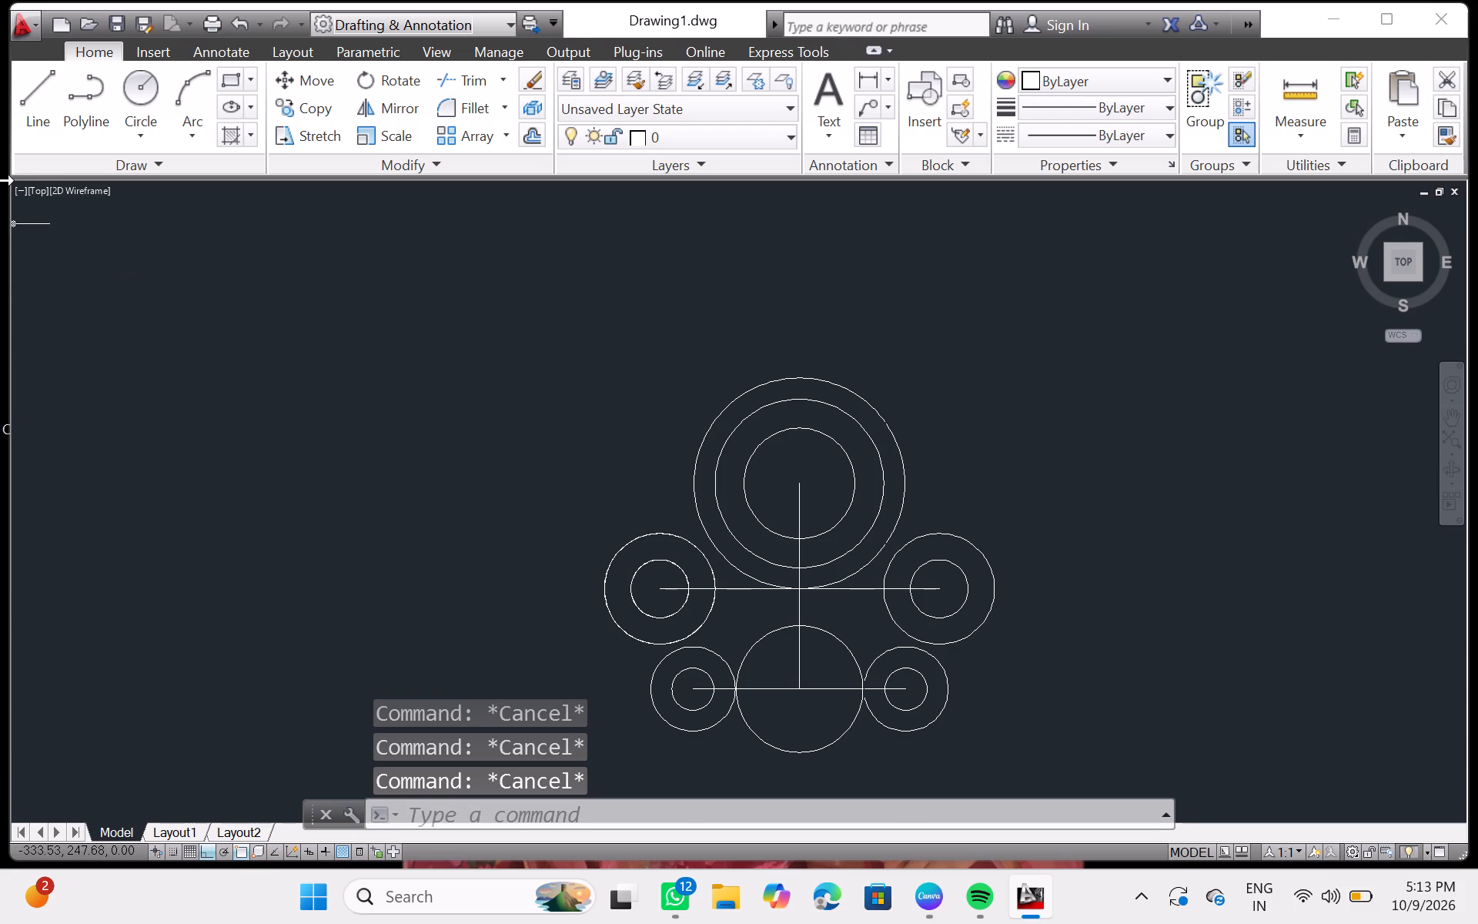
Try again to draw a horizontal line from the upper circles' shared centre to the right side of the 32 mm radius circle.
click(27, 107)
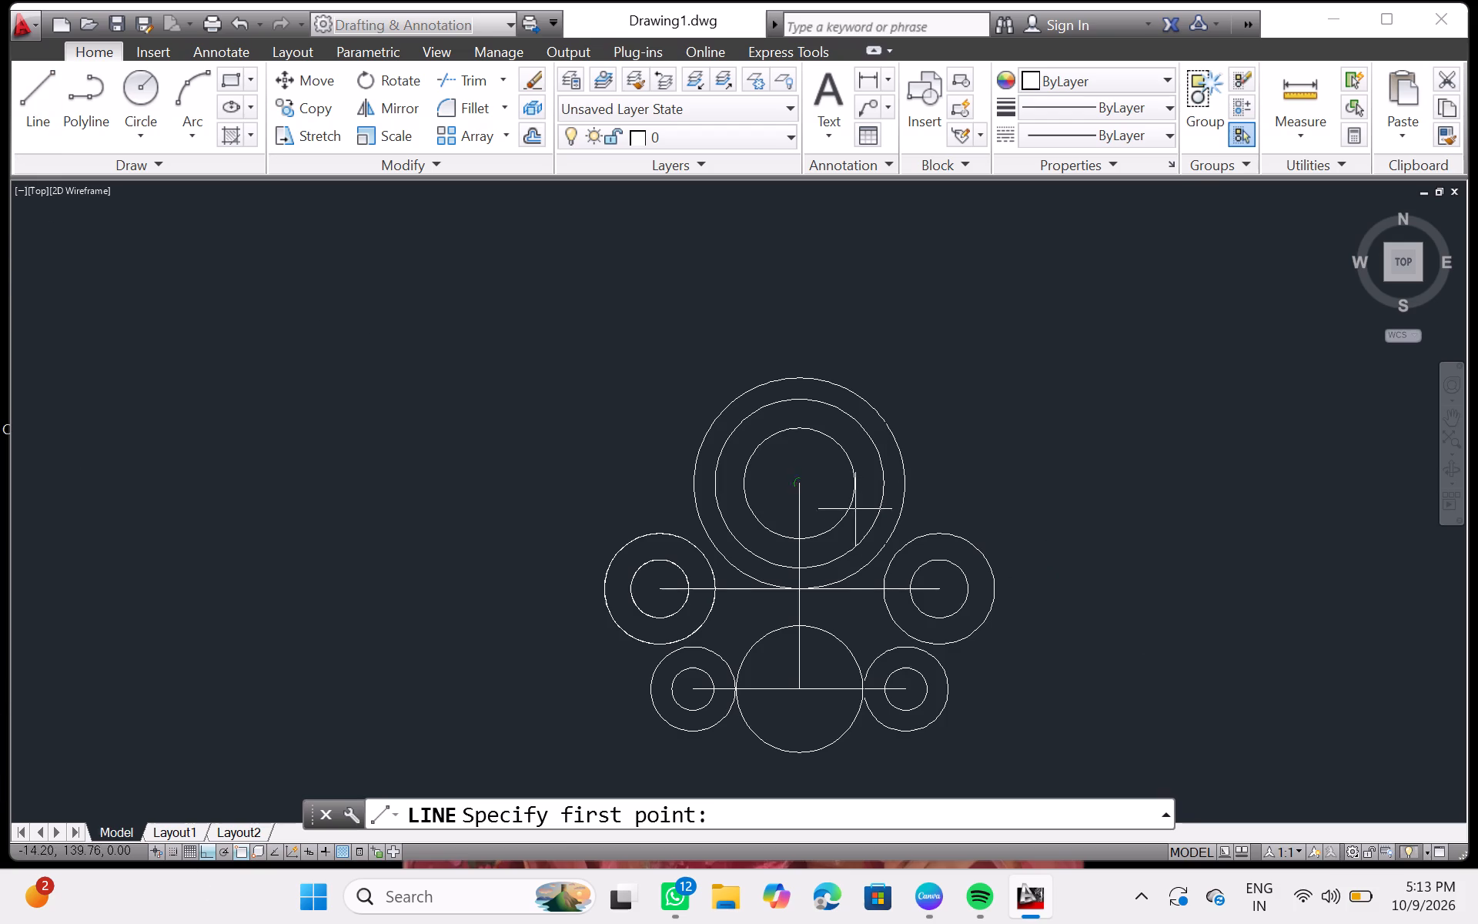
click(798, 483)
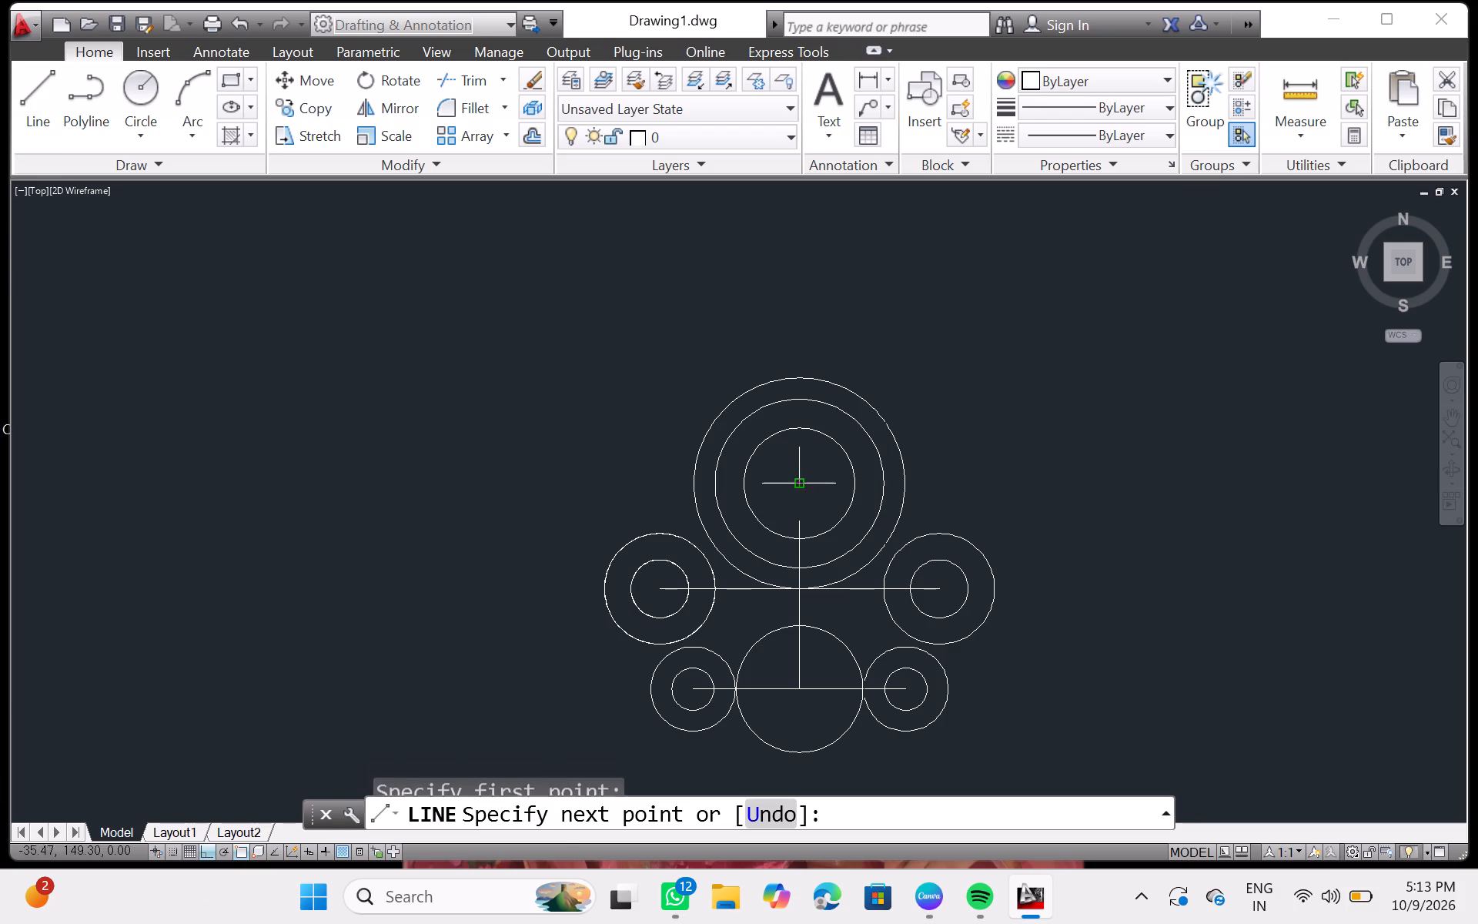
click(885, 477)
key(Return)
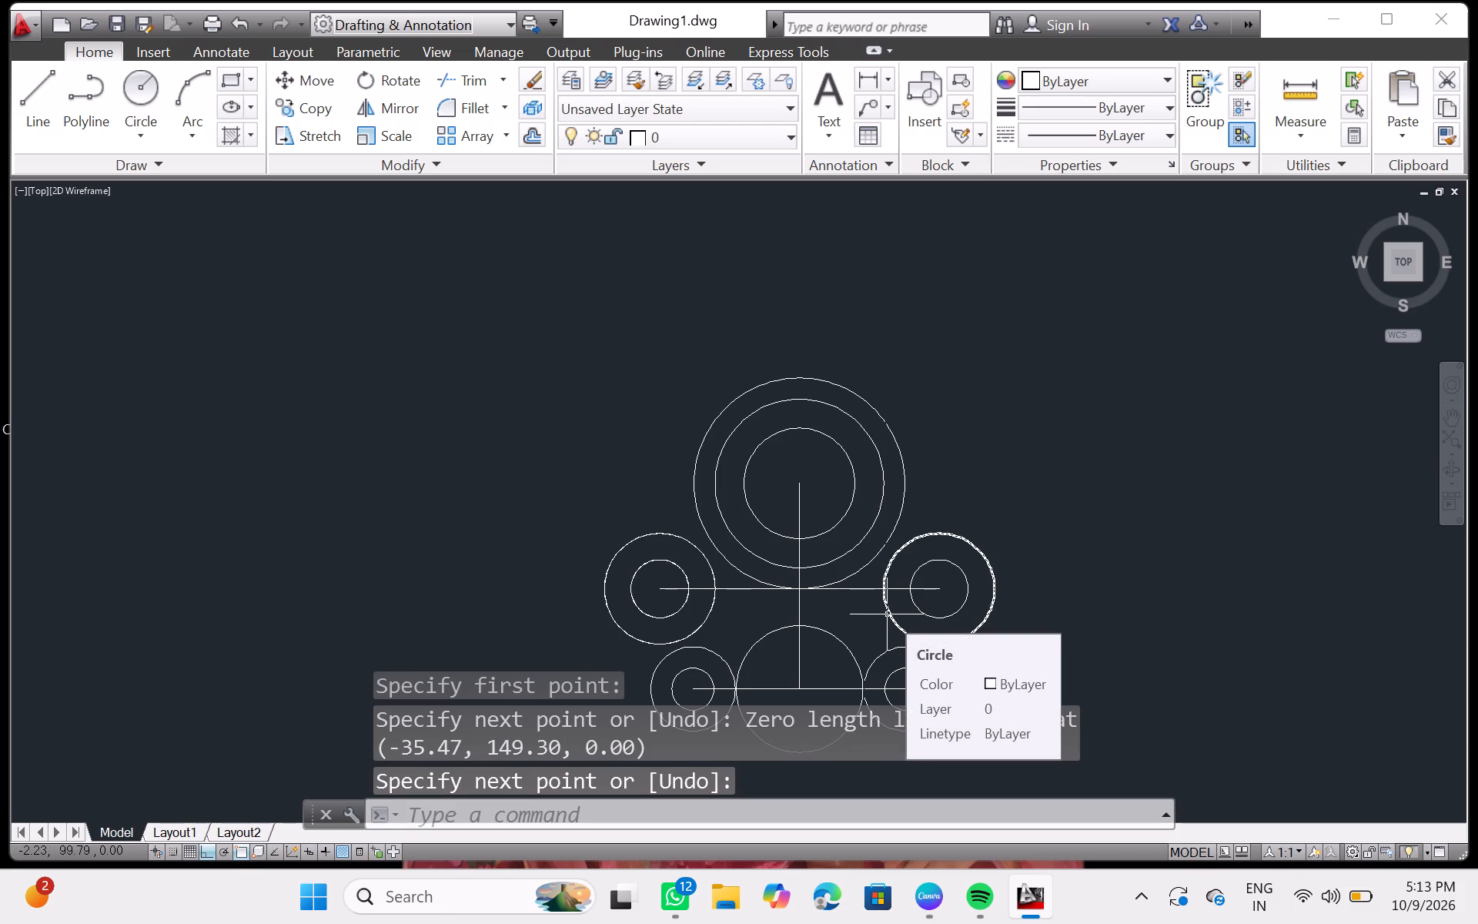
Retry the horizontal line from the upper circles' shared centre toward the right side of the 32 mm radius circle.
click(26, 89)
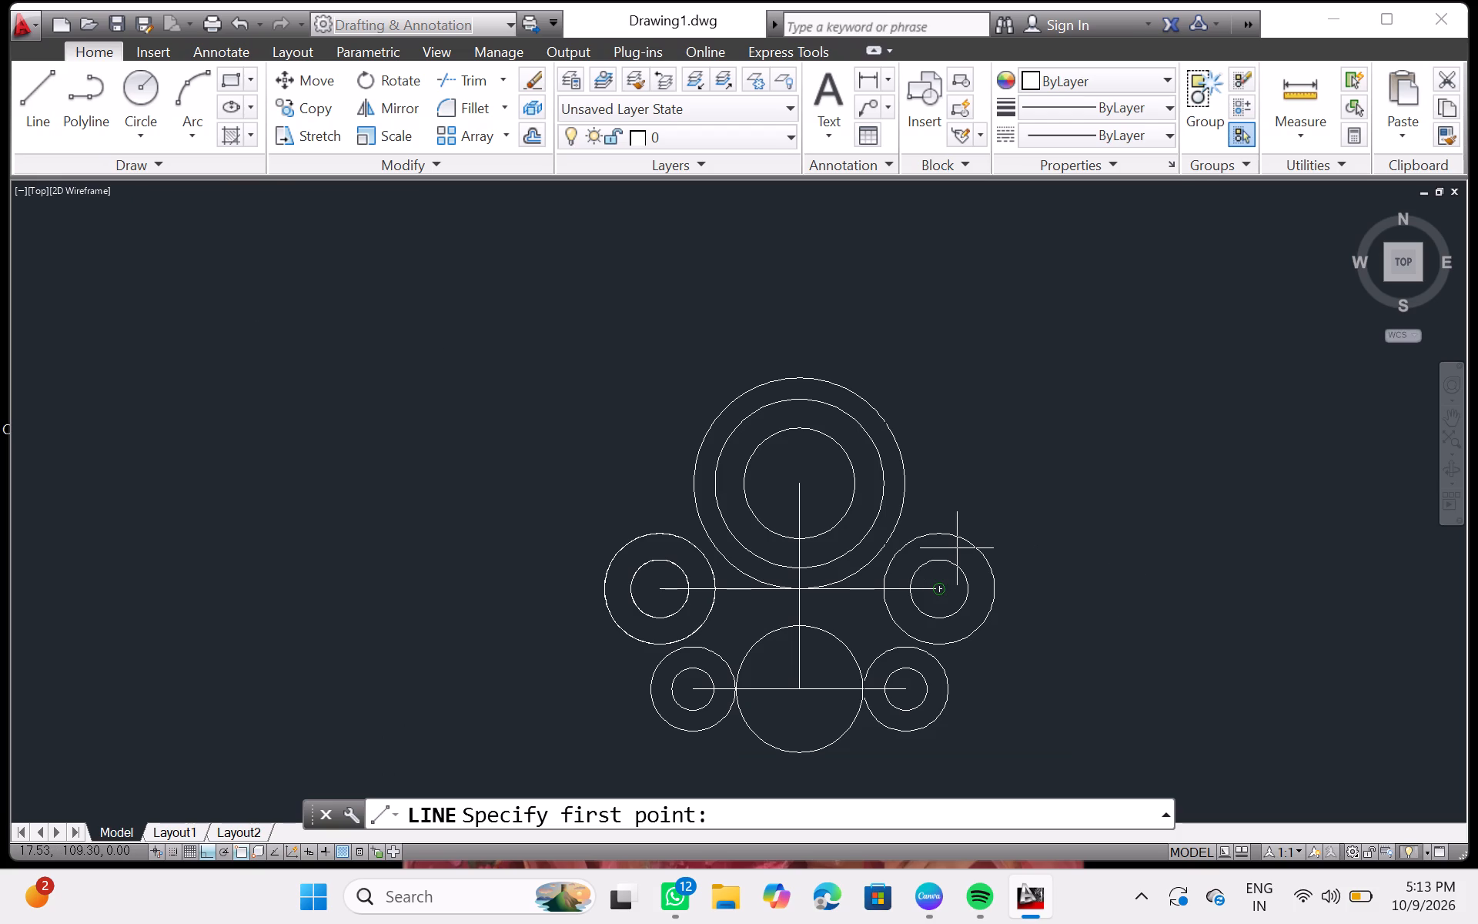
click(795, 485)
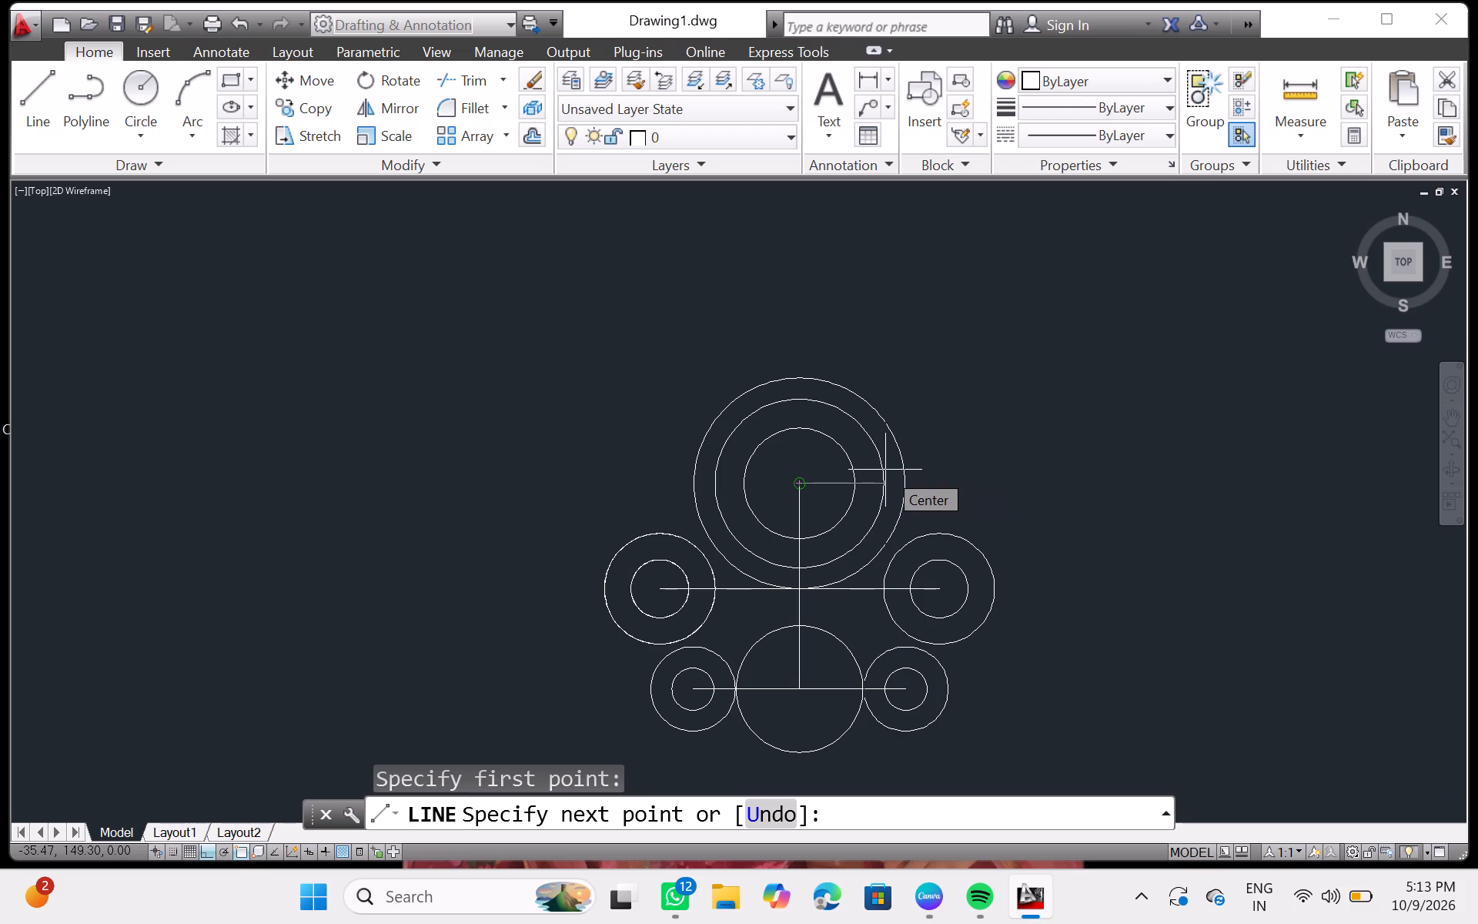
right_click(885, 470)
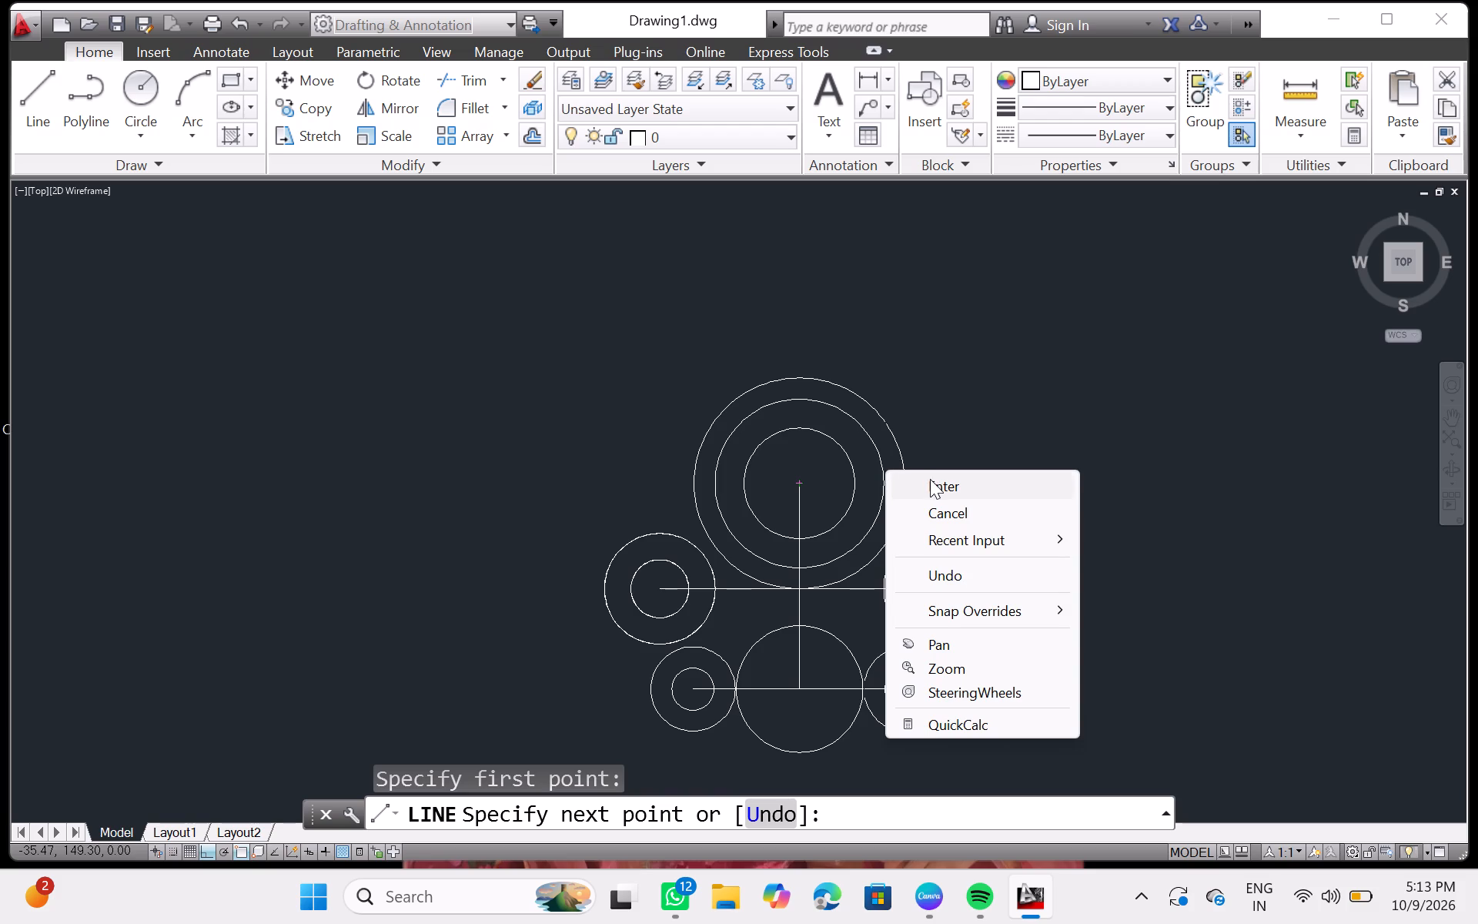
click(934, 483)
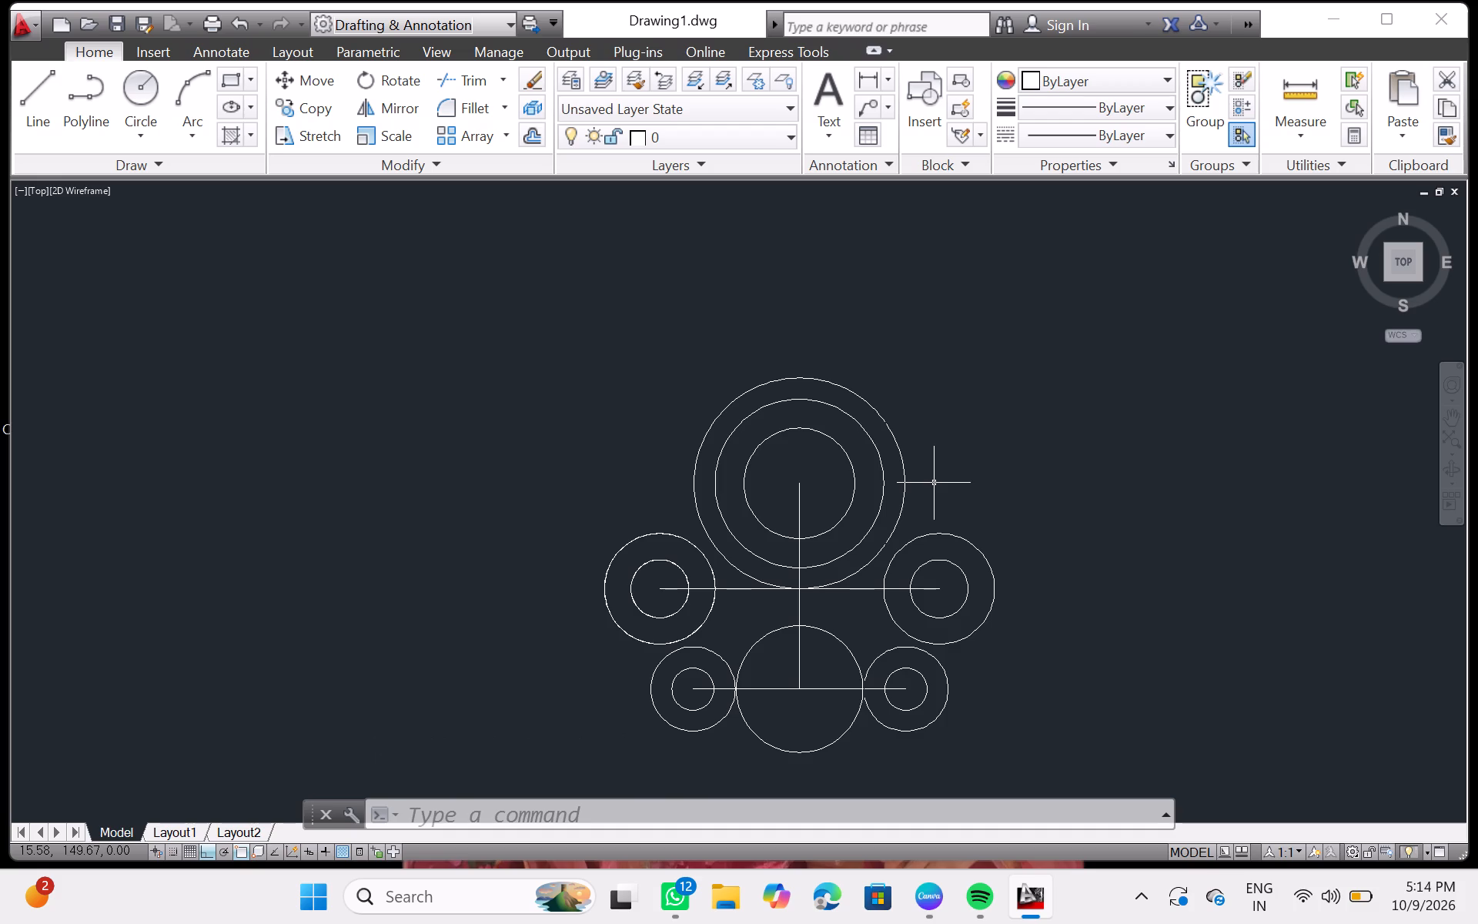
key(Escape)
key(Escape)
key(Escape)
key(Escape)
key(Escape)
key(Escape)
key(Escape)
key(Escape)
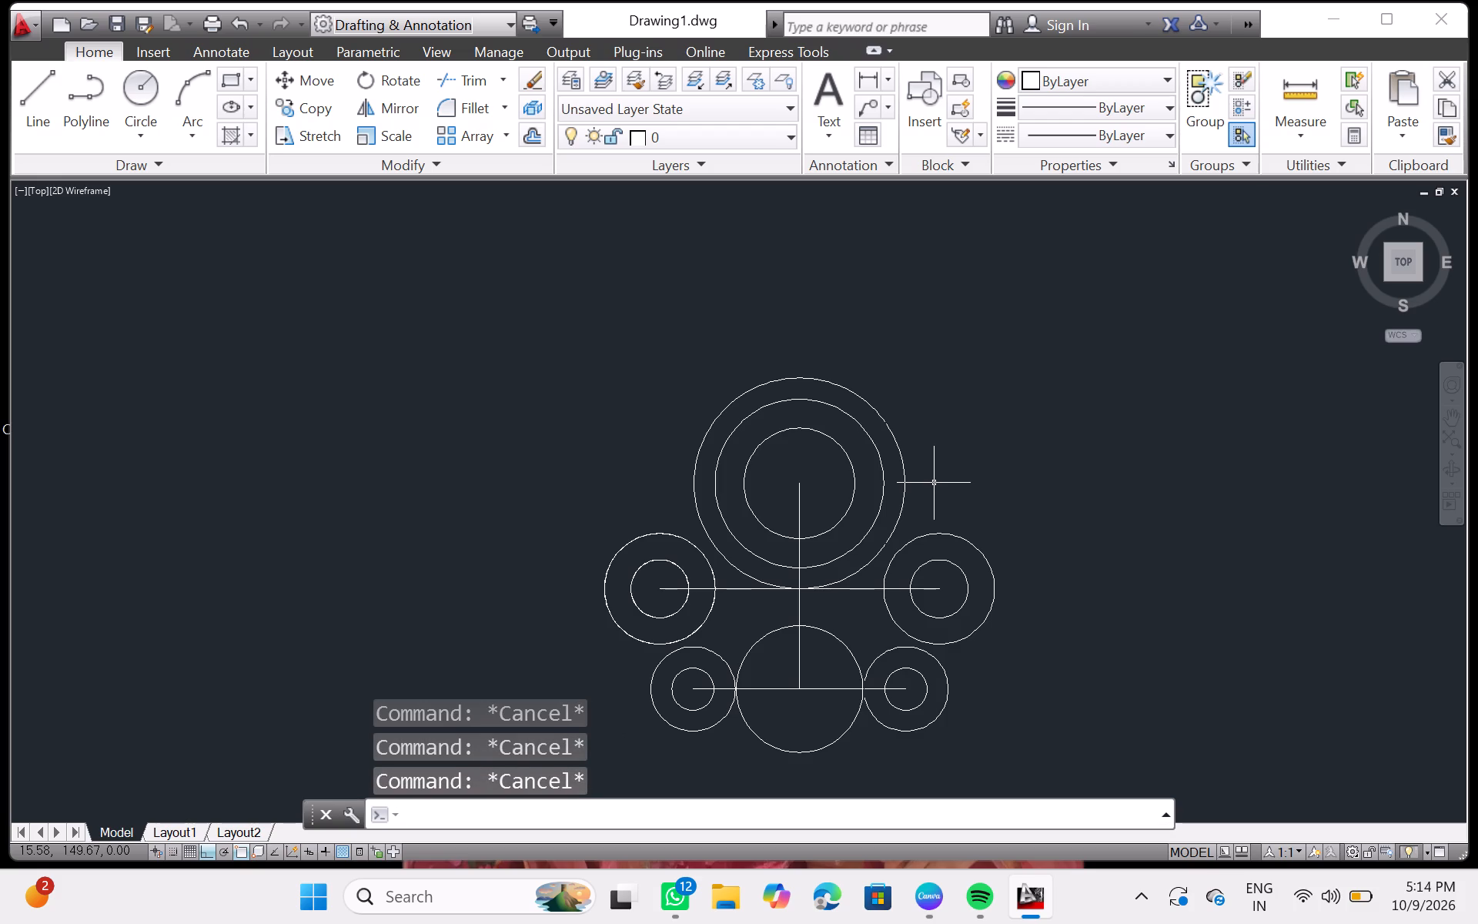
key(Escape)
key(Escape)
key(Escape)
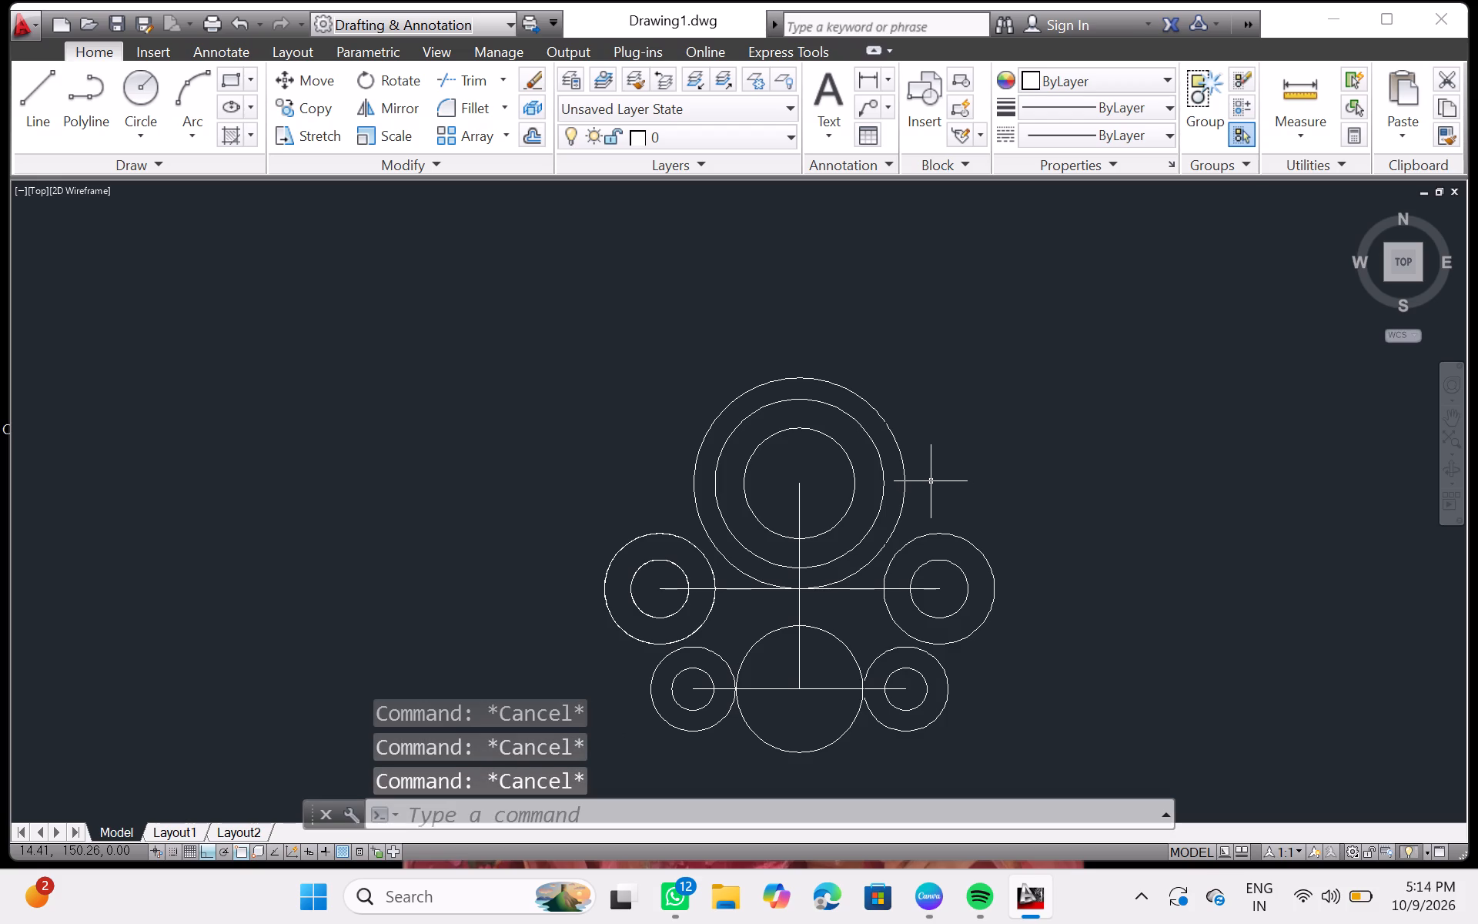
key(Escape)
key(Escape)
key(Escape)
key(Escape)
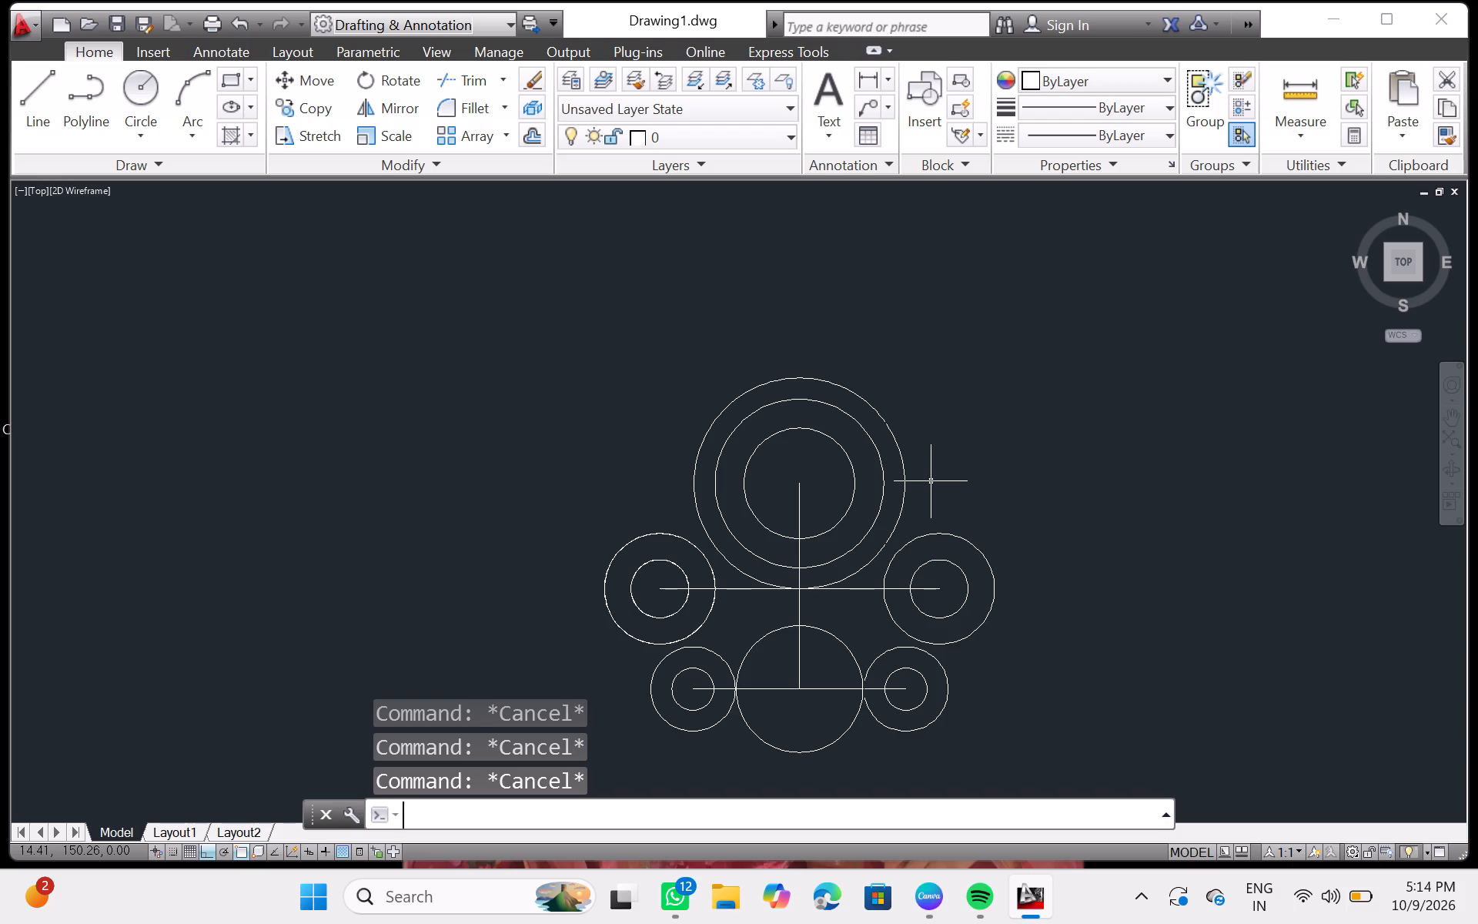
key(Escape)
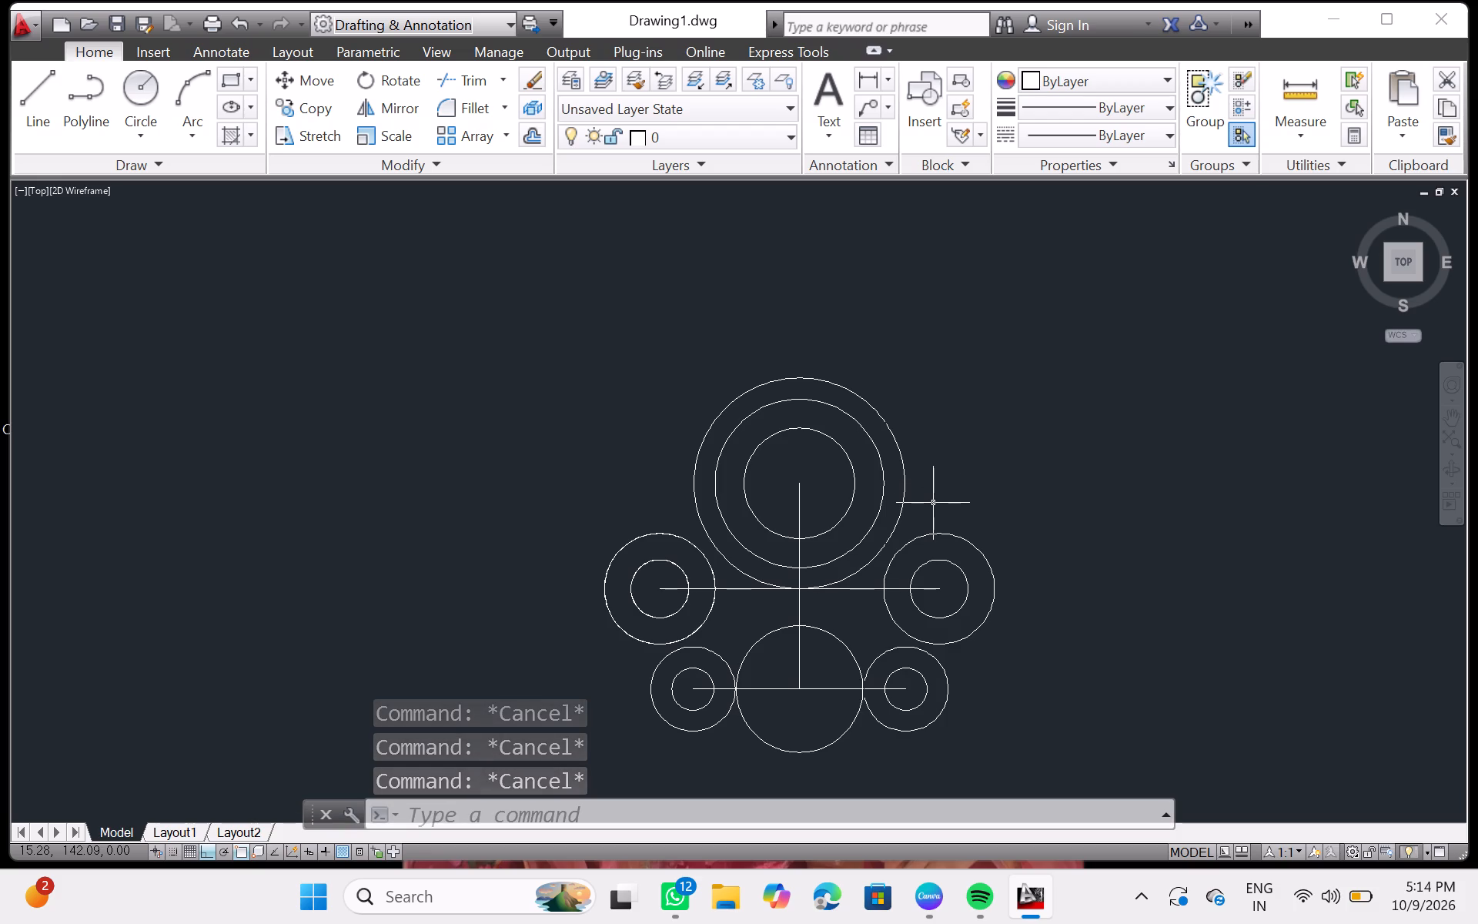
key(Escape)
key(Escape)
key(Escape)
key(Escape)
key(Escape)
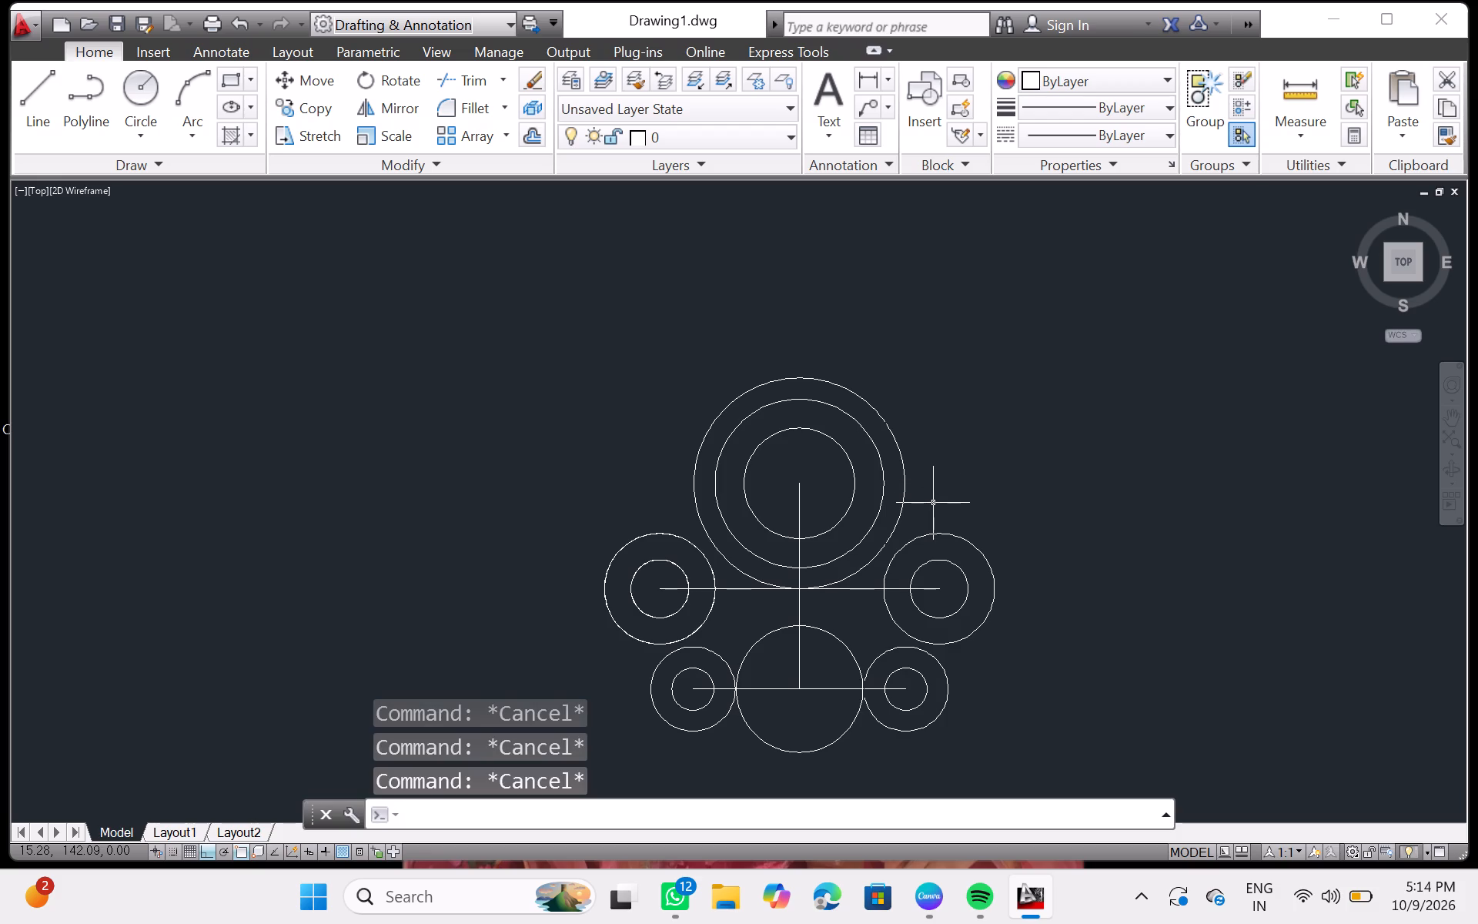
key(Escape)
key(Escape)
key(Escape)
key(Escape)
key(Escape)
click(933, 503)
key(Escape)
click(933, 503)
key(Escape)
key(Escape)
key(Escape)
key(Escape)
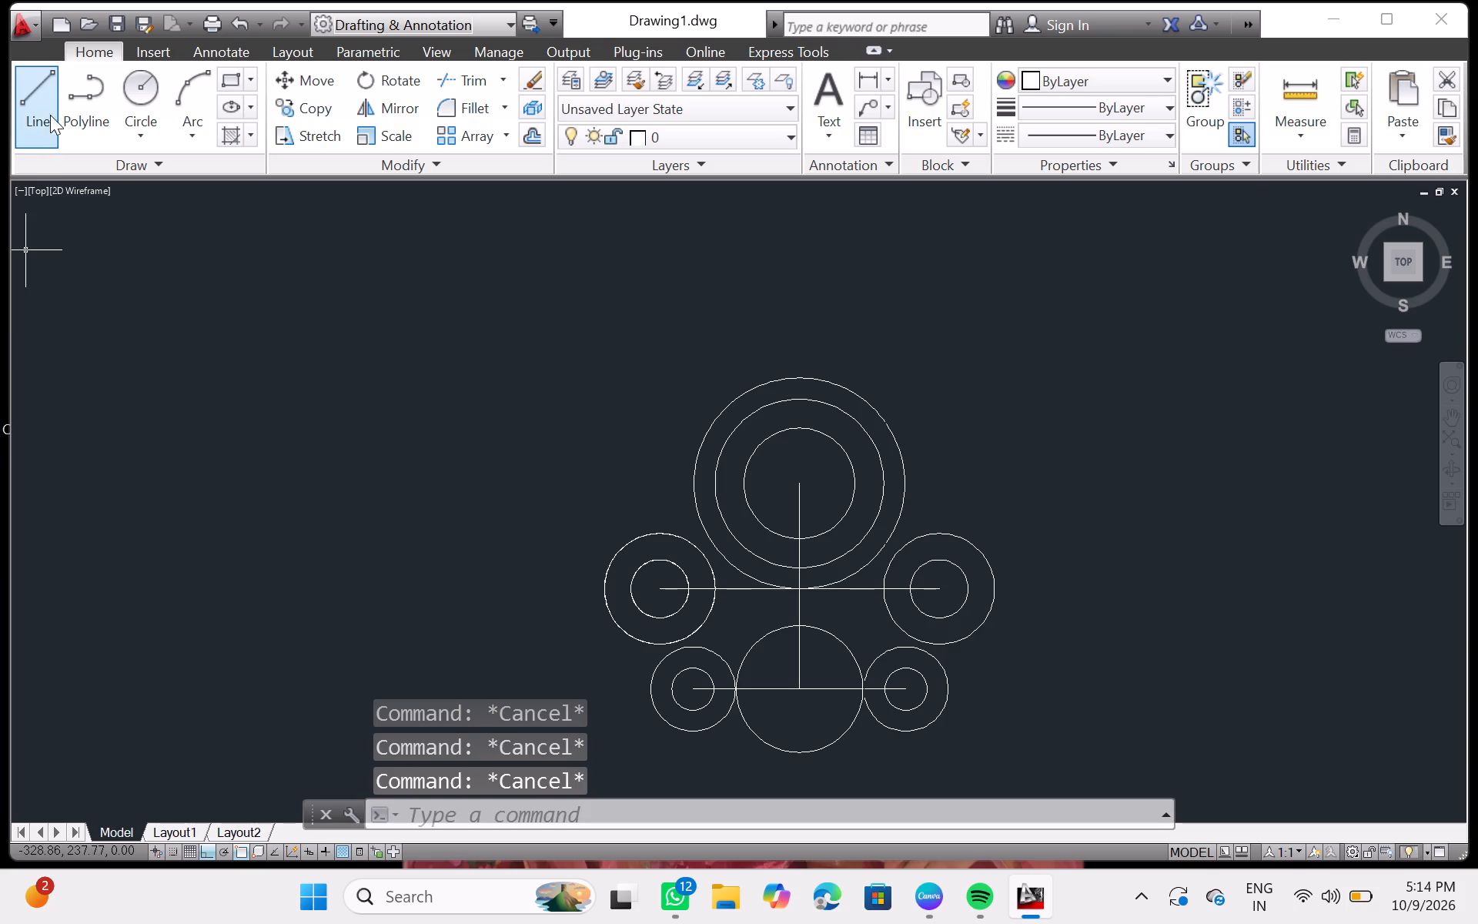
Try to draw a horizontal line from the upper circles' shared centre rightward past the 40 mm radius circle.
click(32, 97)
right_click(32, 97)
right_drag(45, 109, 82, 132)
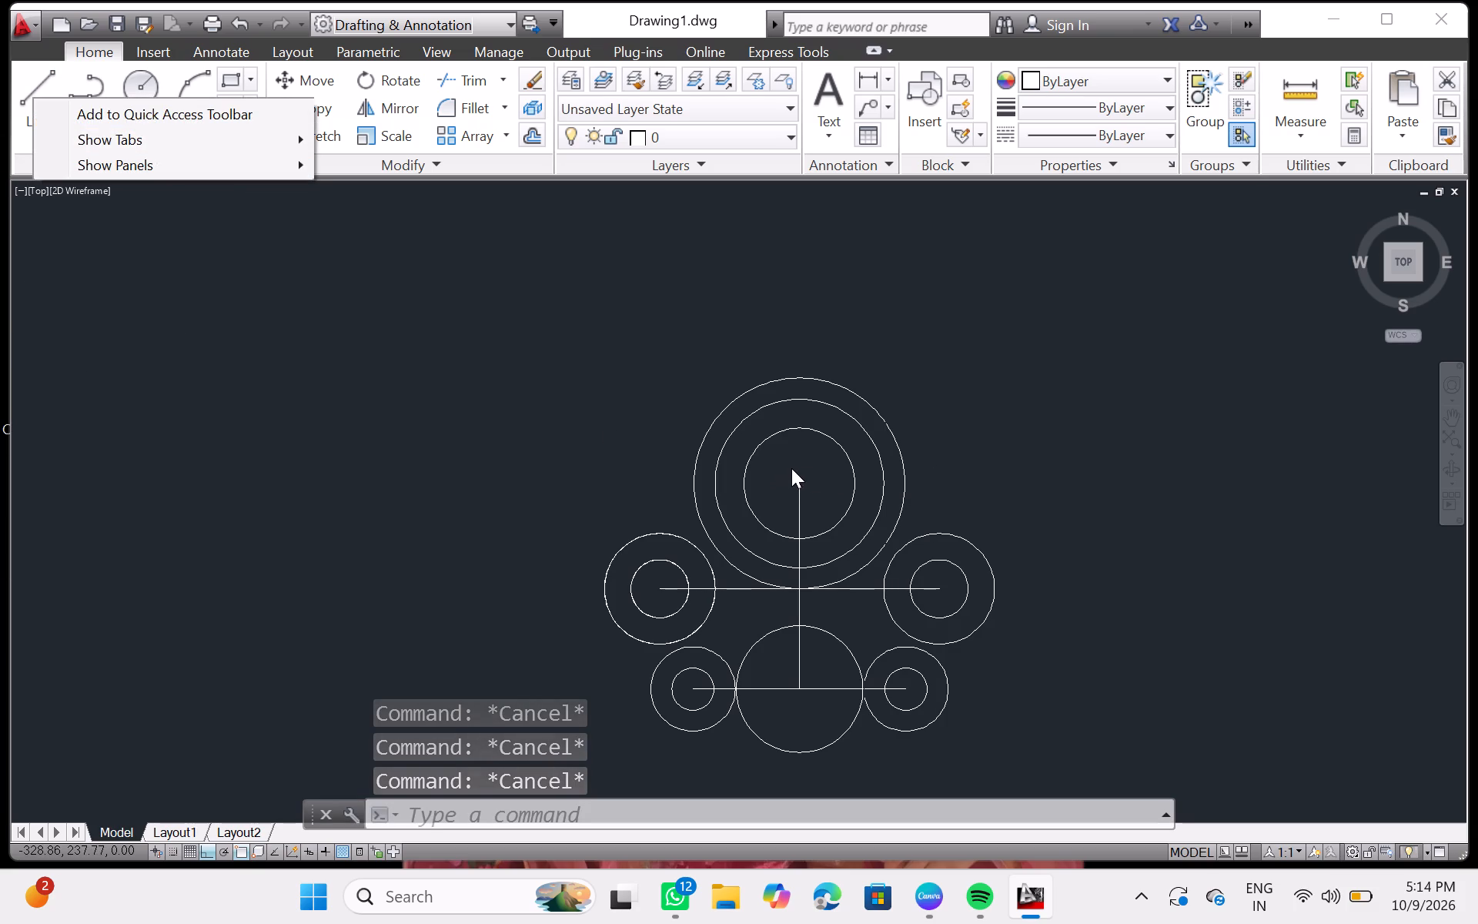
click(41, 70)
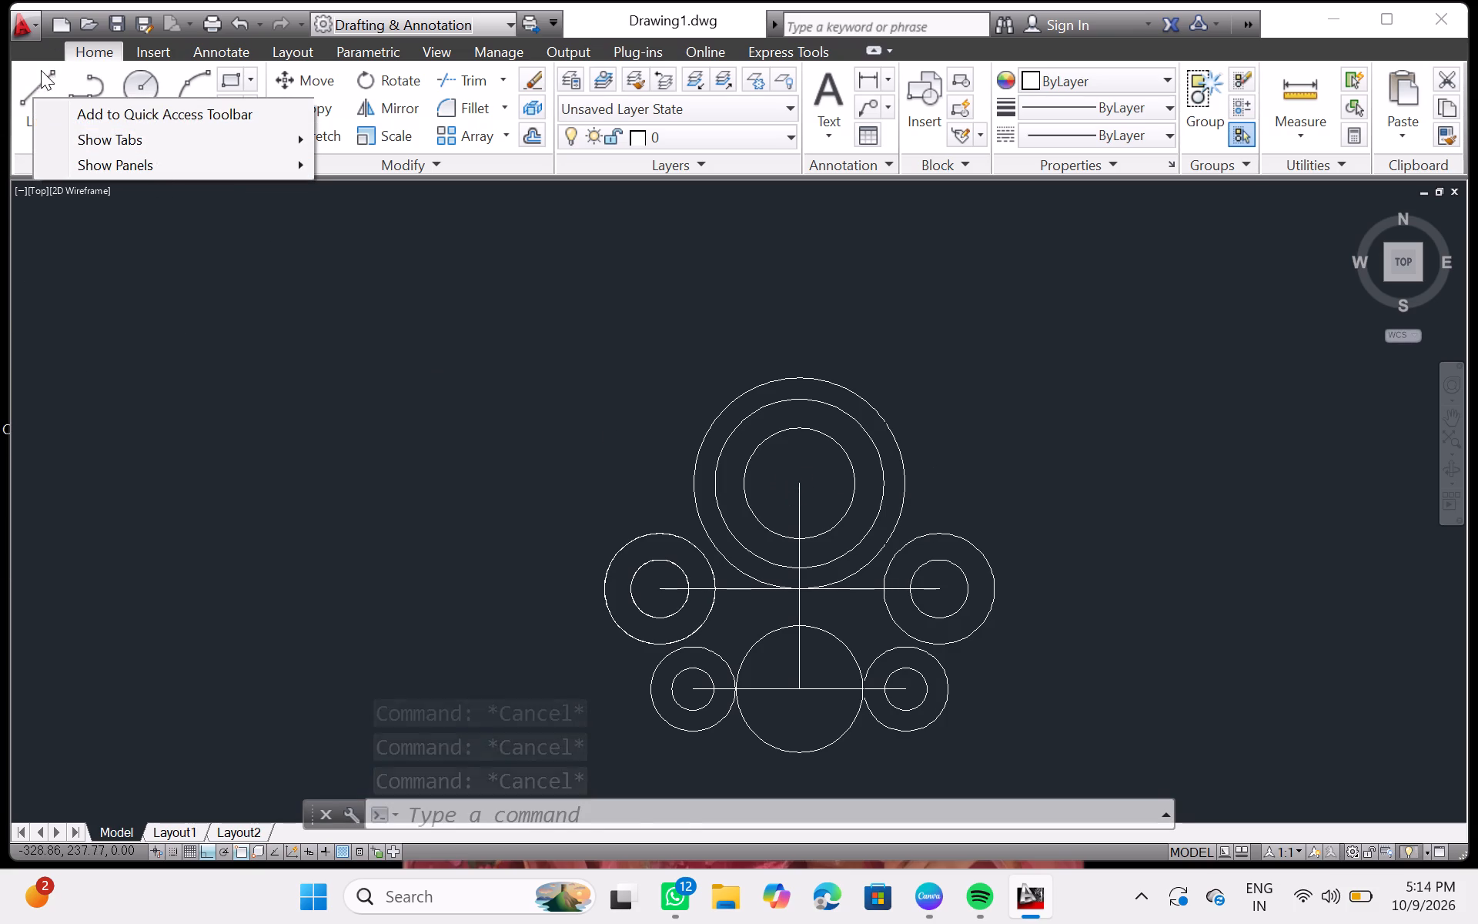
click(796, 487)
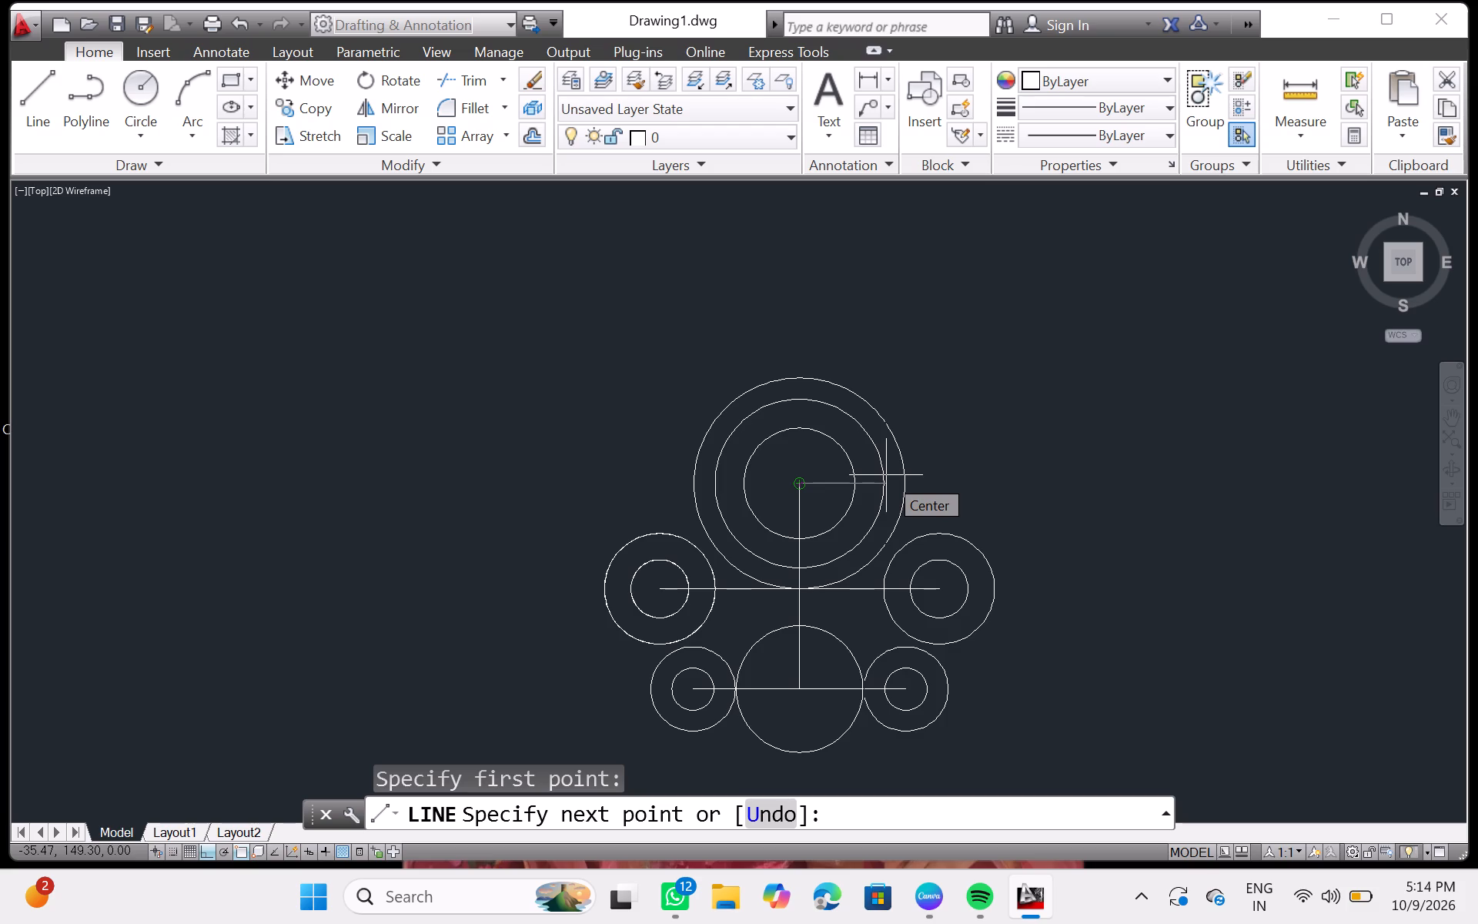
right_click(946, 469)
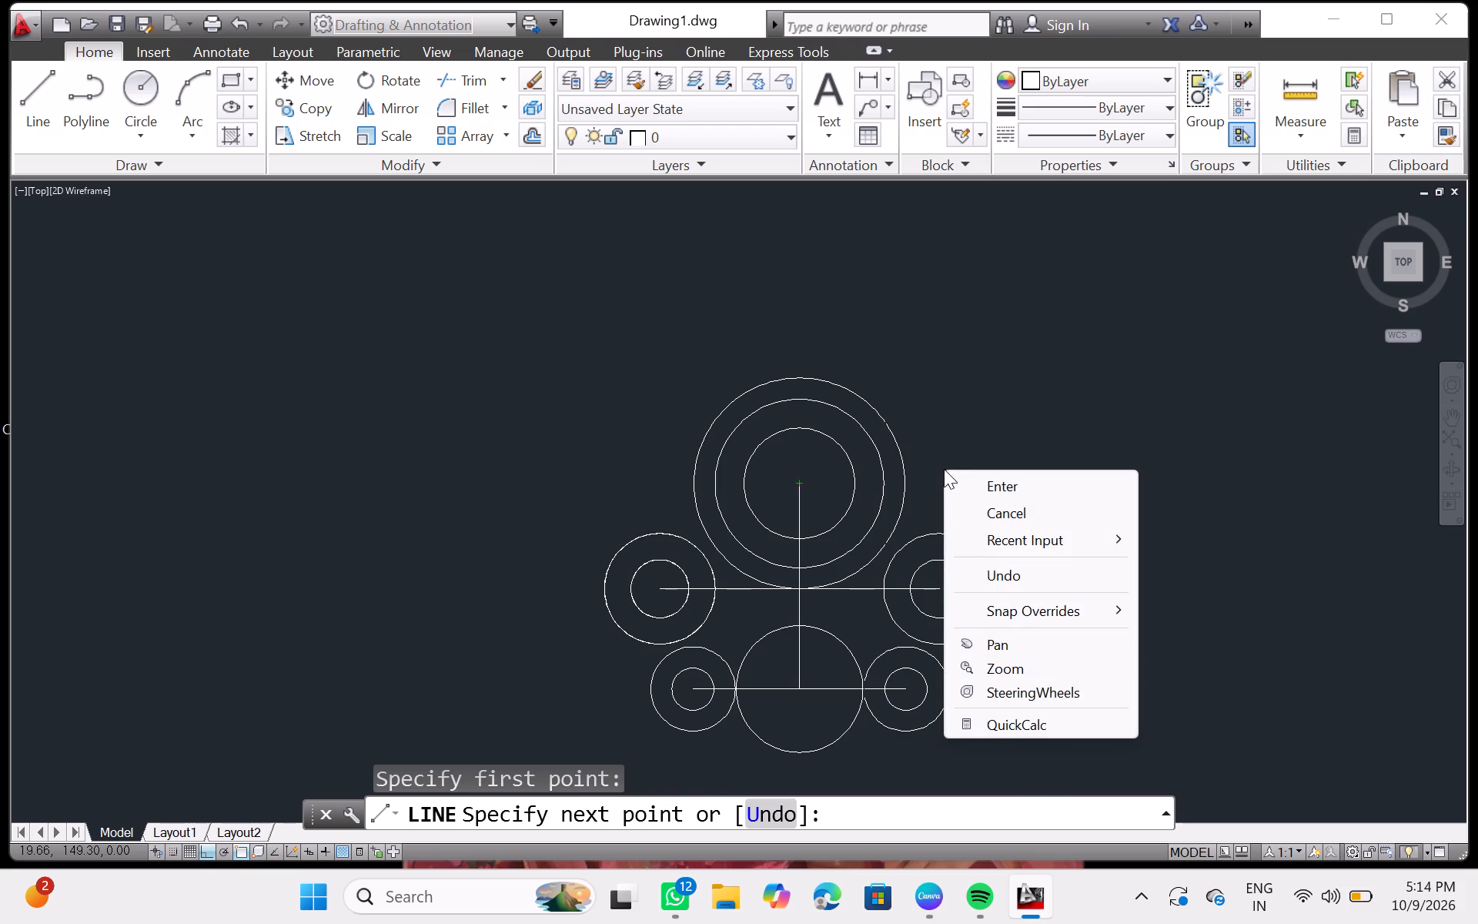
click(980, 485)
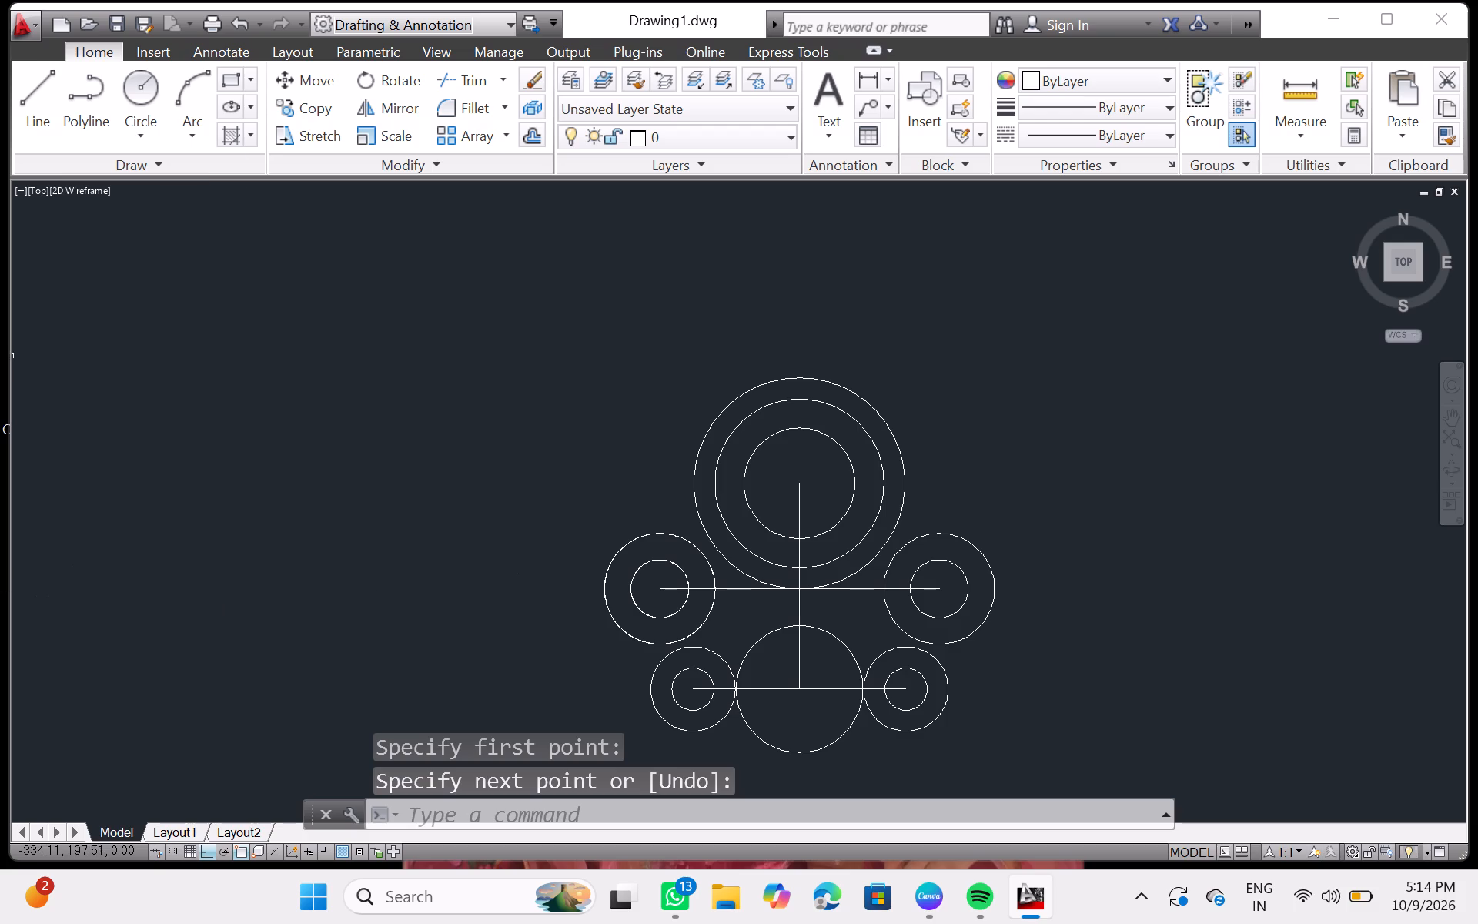
Draw a very short vertical line in the empty area above and to the left of the upper circles.
click(36, 95)
drag(35, 90, 172, 209)
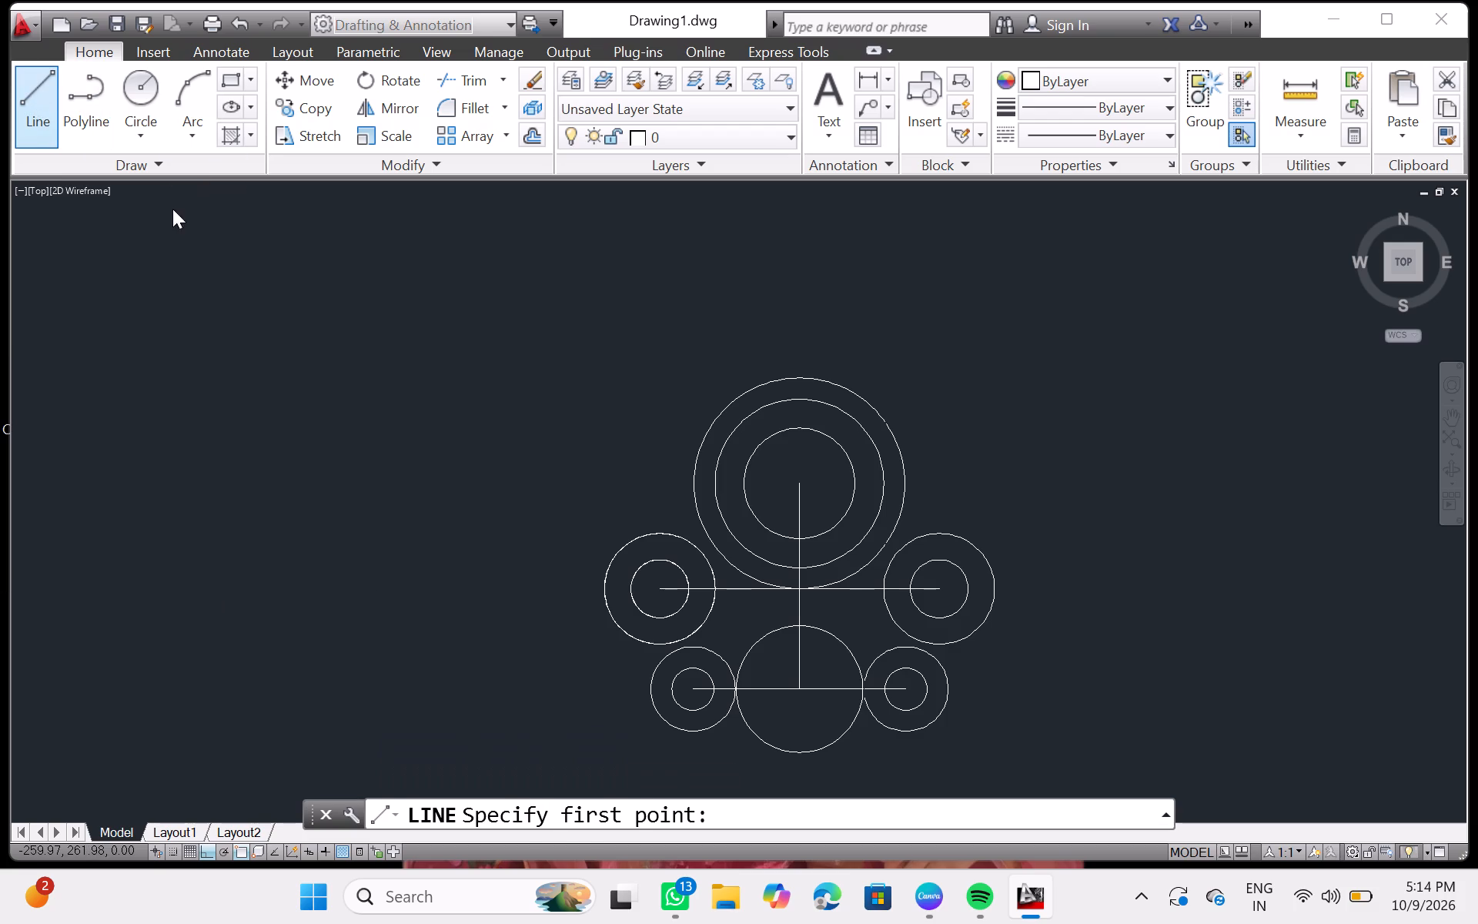
drag(172, 209, 228, 241)
drag(426, 345, 654, 444)
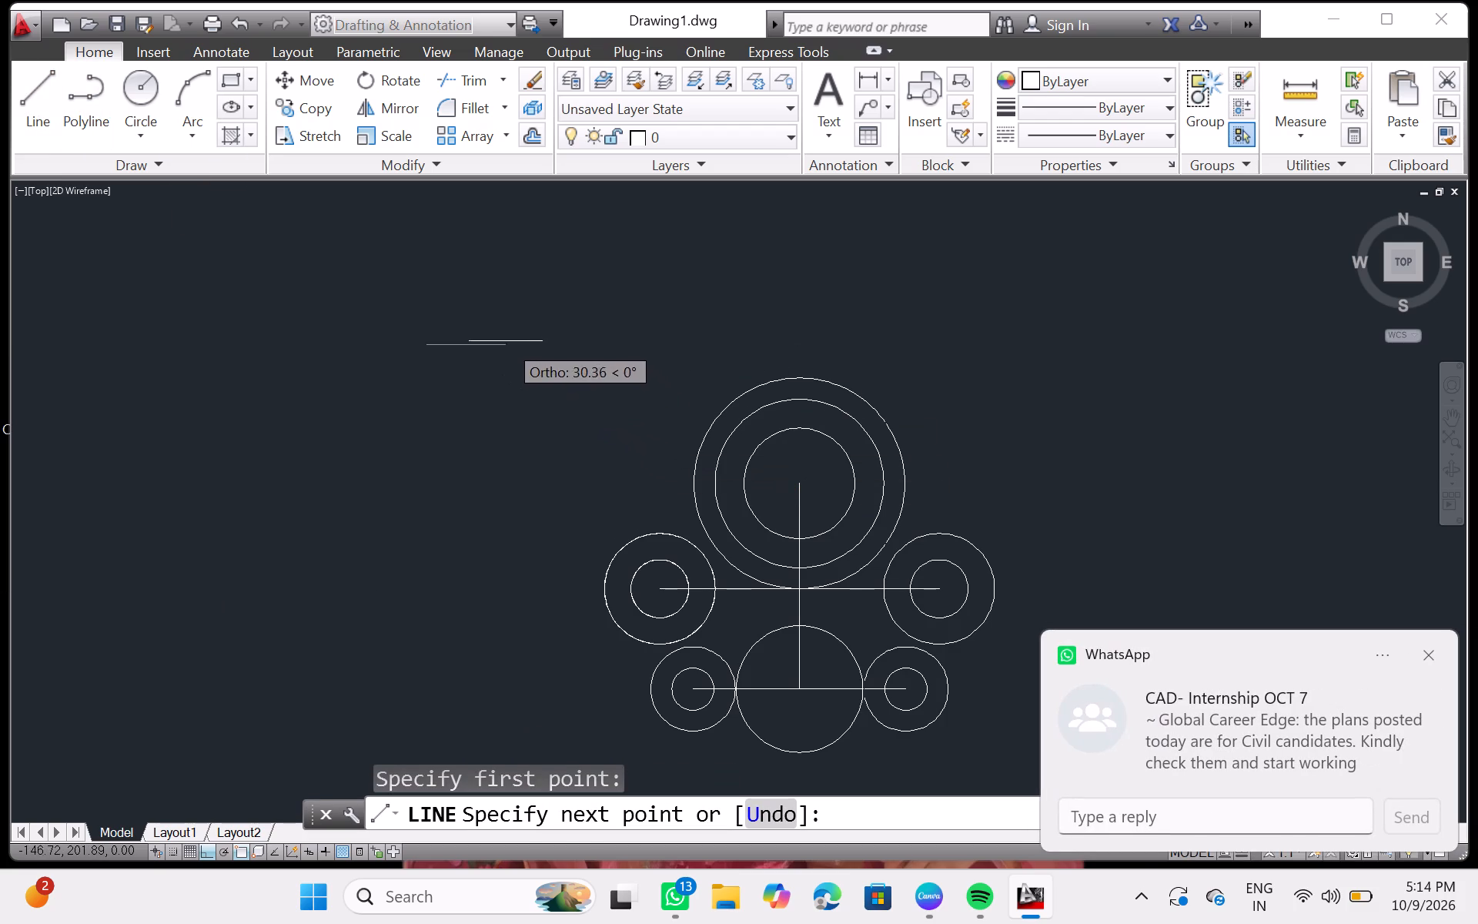
click(423, 336)
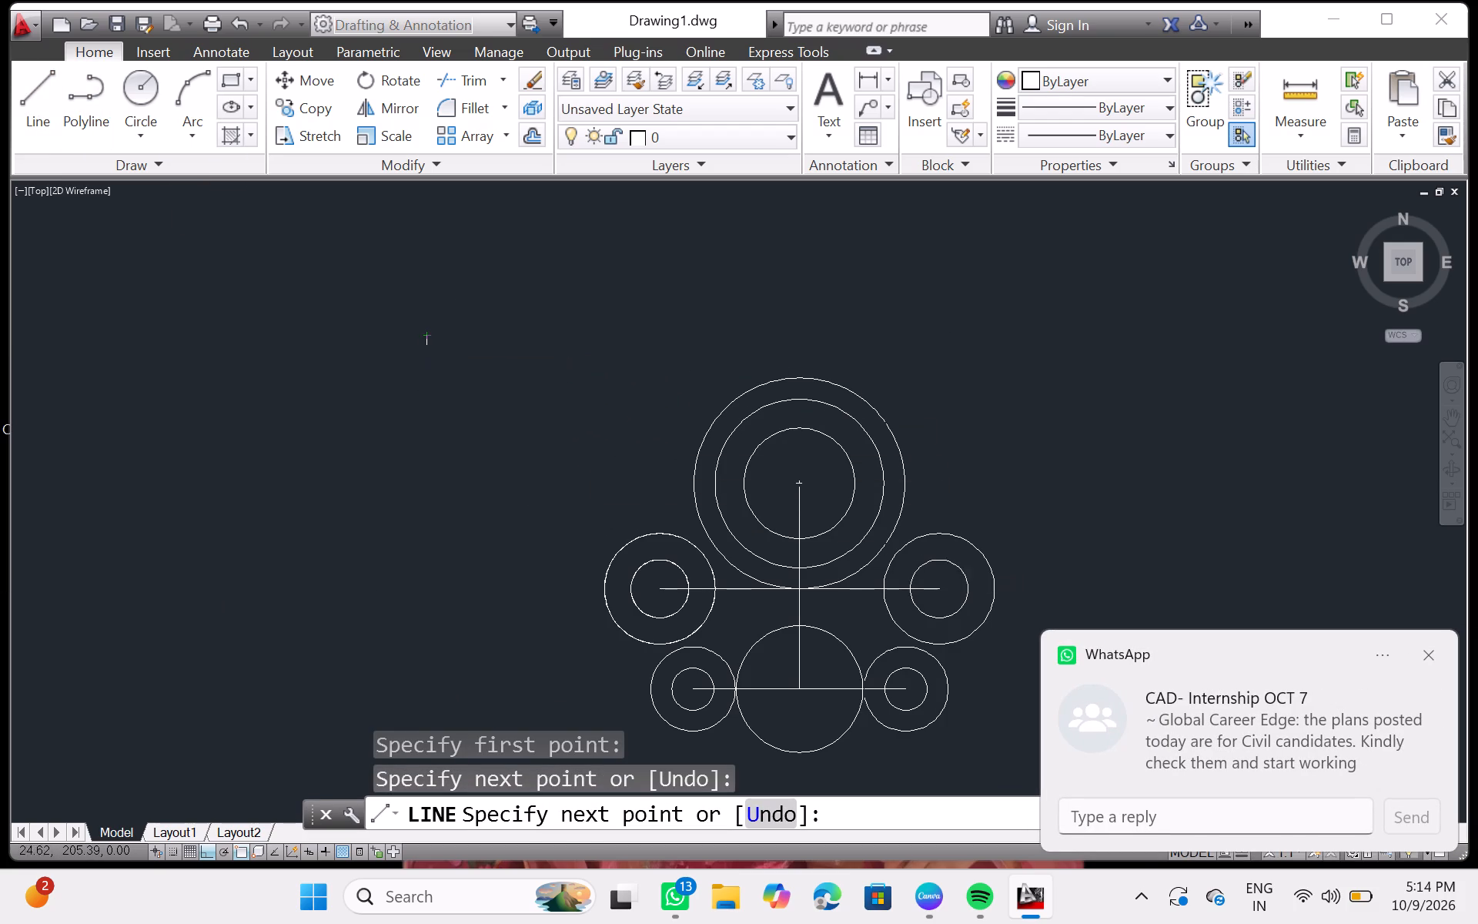
key(Escape)
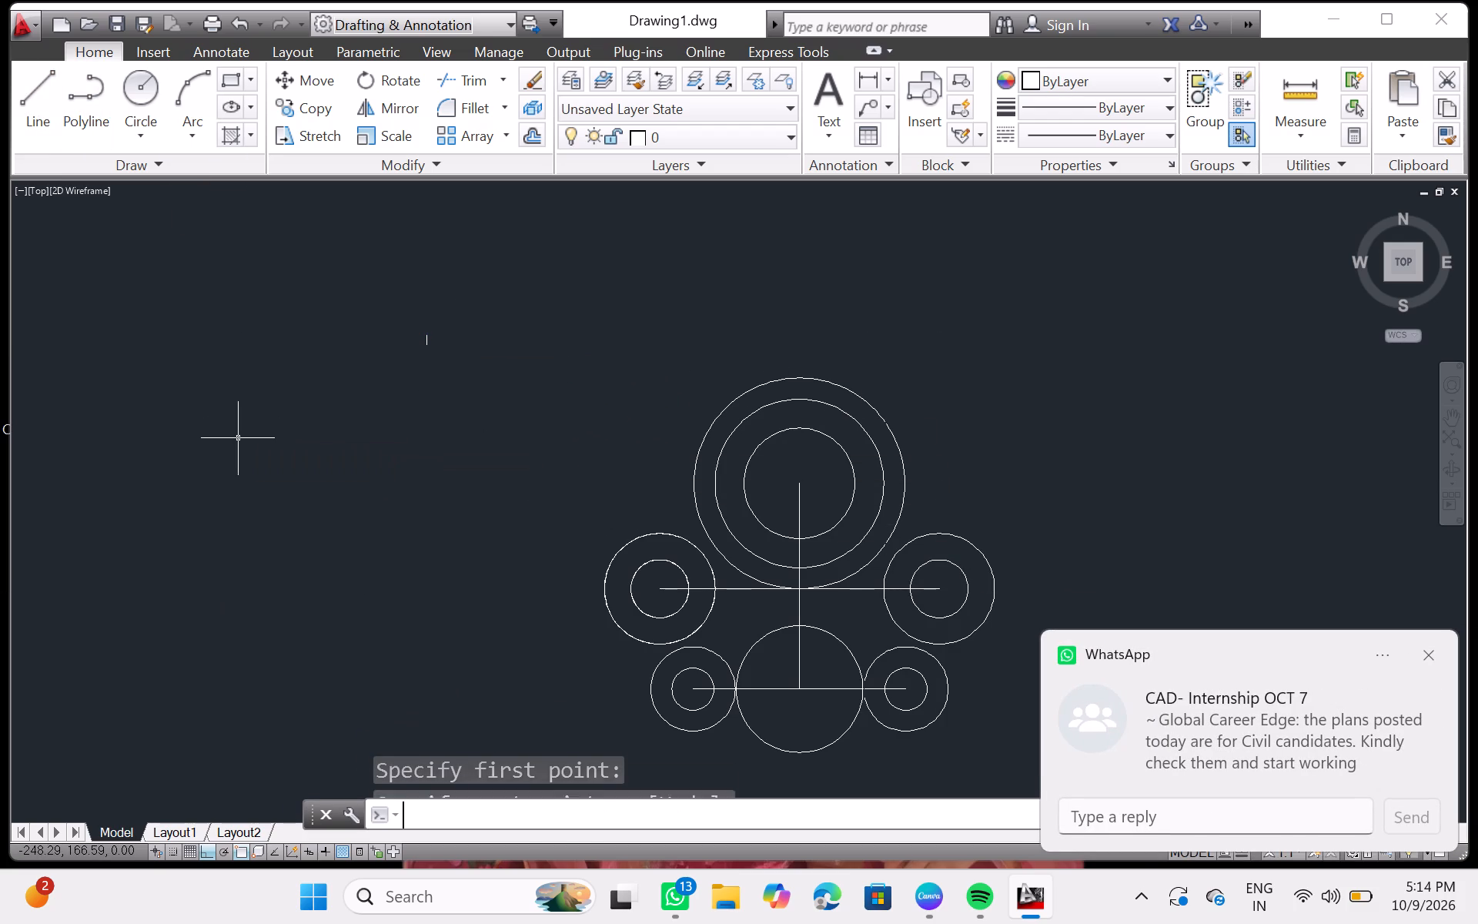
Draw a horizontal line from the upper circles' shared centre rightward, extended past the circles by a second collinear segment about 144 mm long.
click(26, 89)
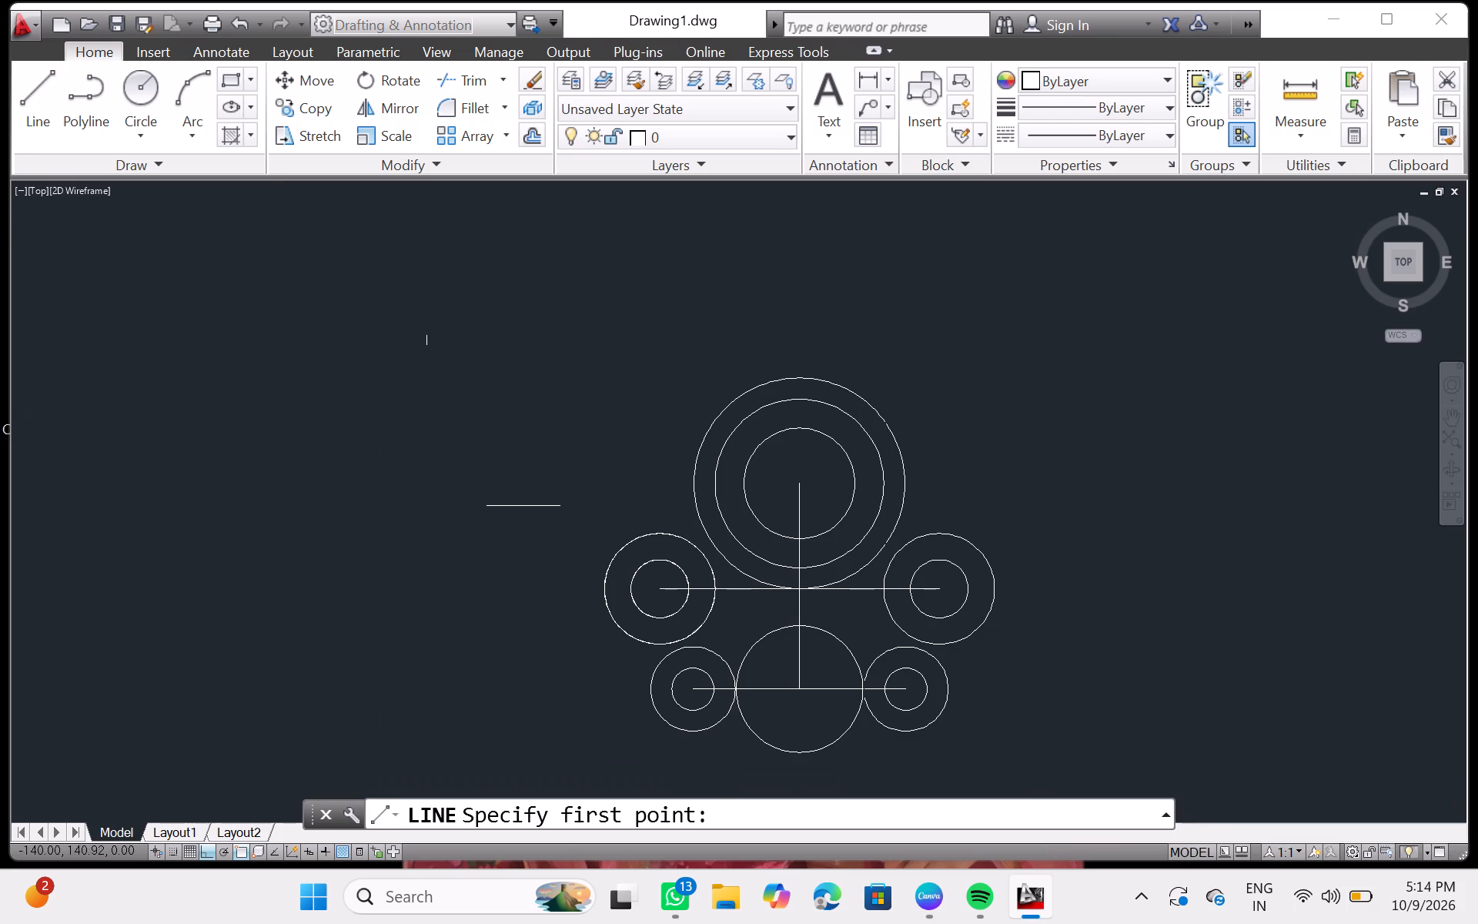
click(25, 89)
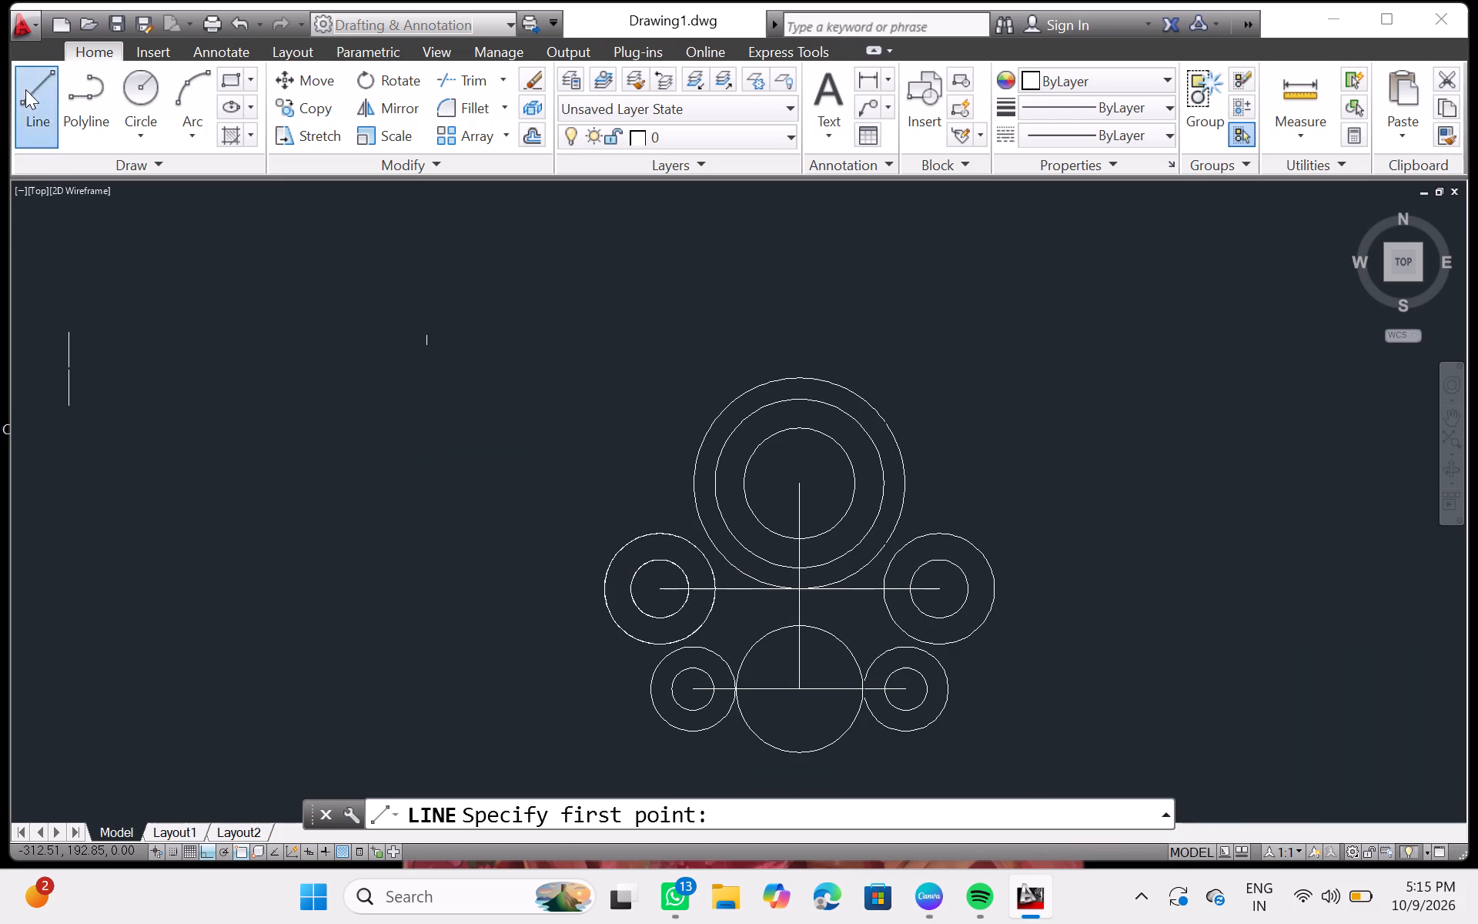
click(802, 484)
drag(802, 484, 844, 484)
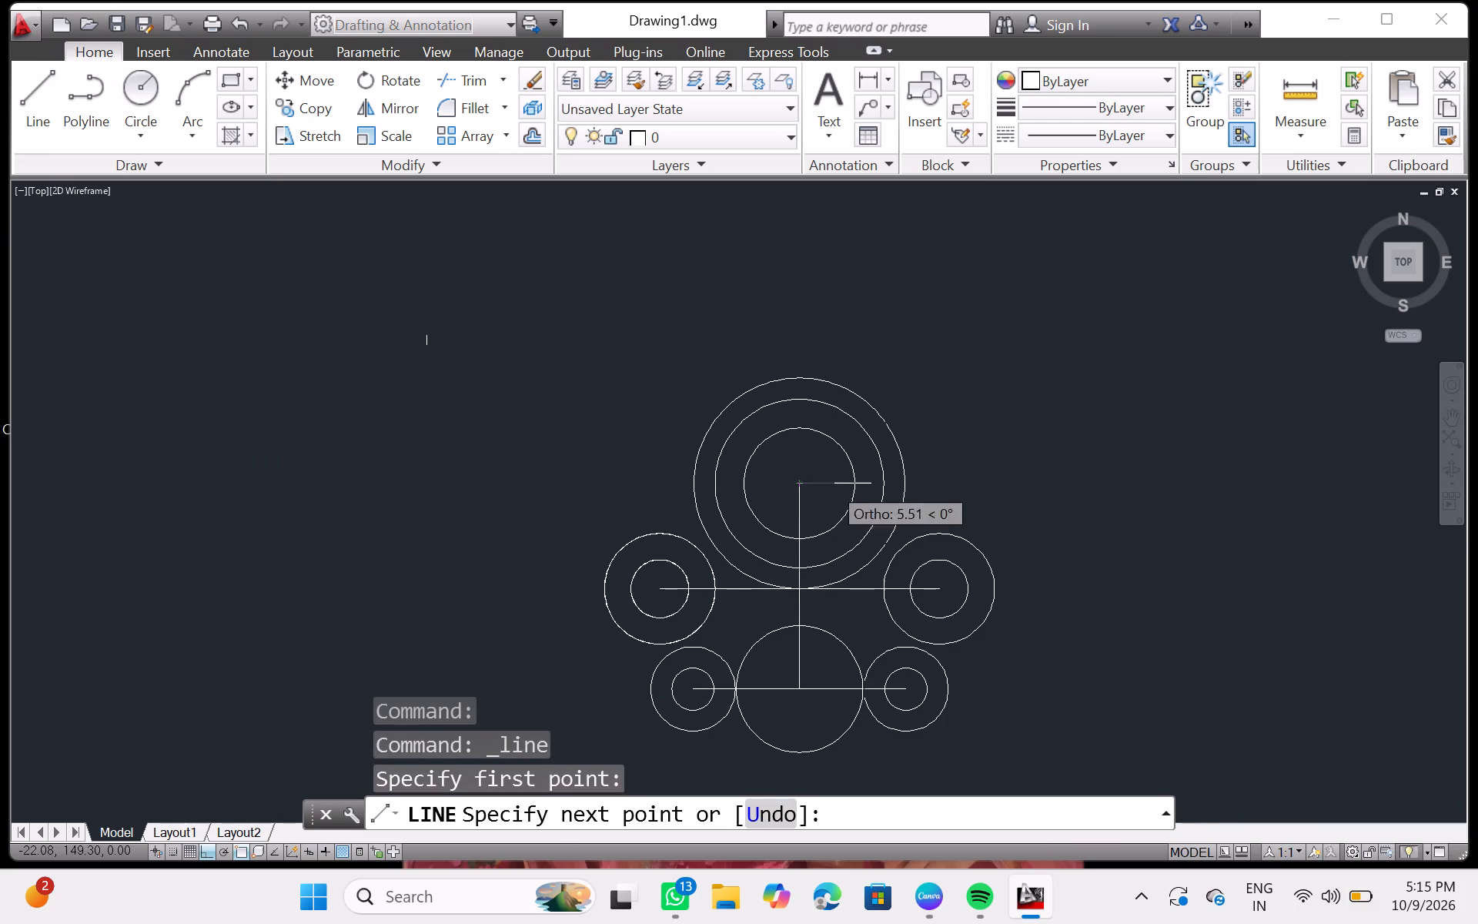
click(975, 483)
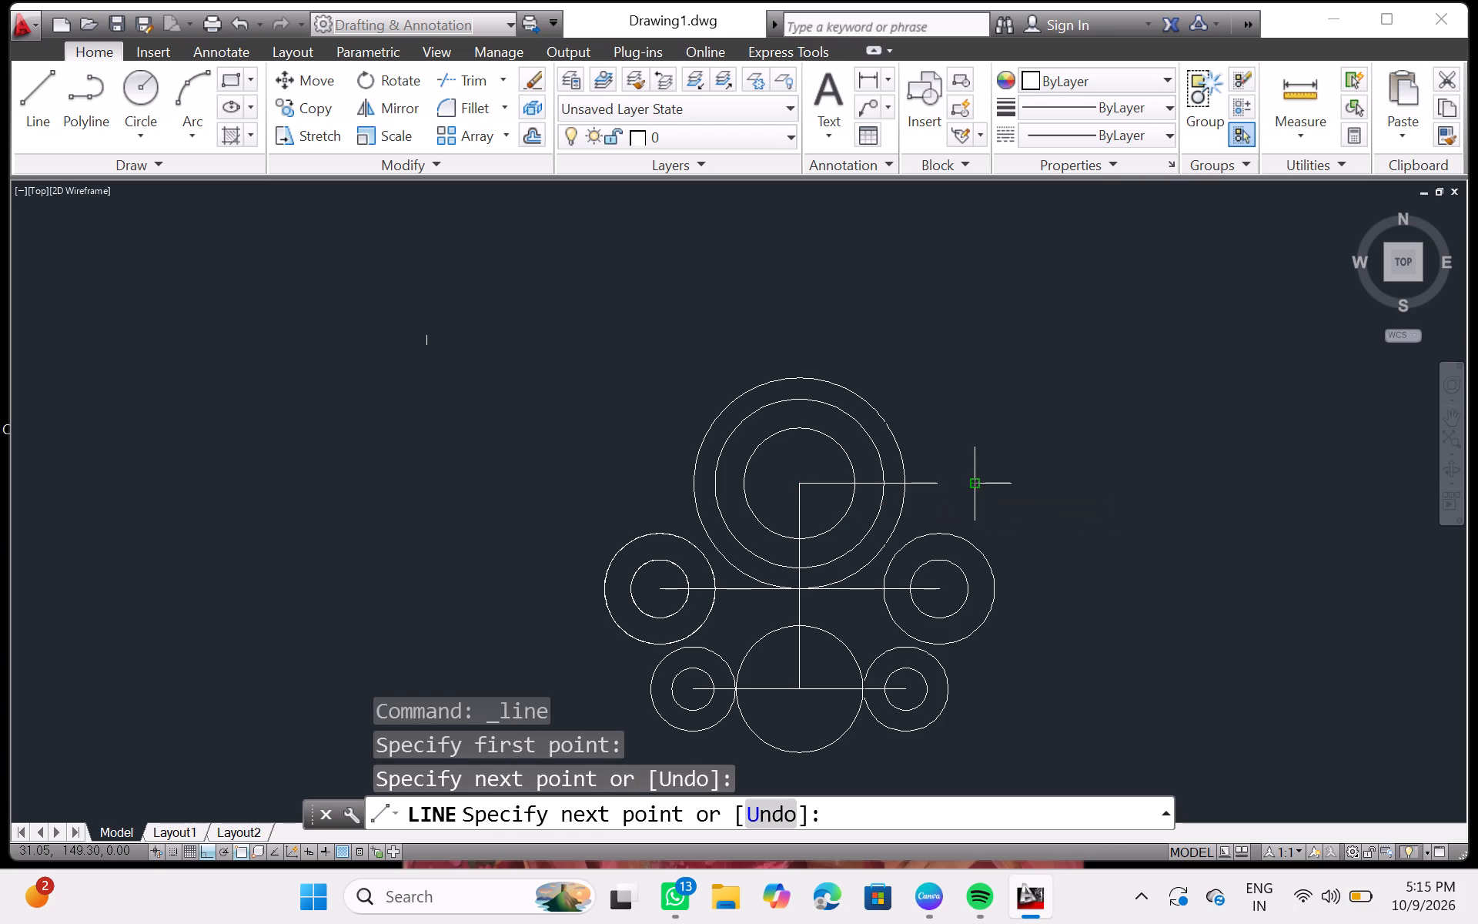
click(1353, 783)
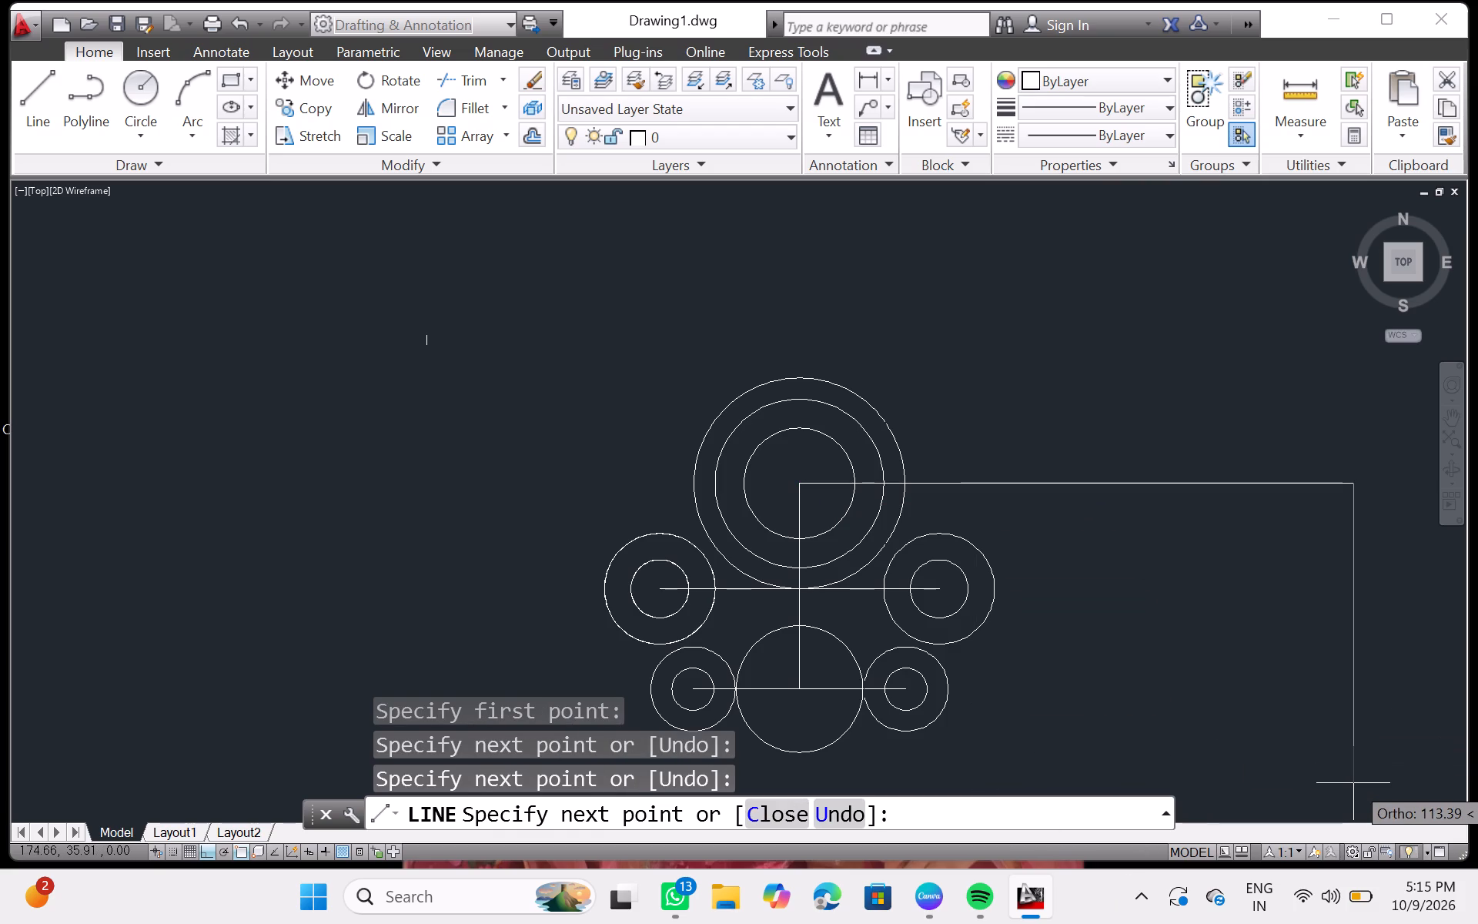
right_click(1329, 881)
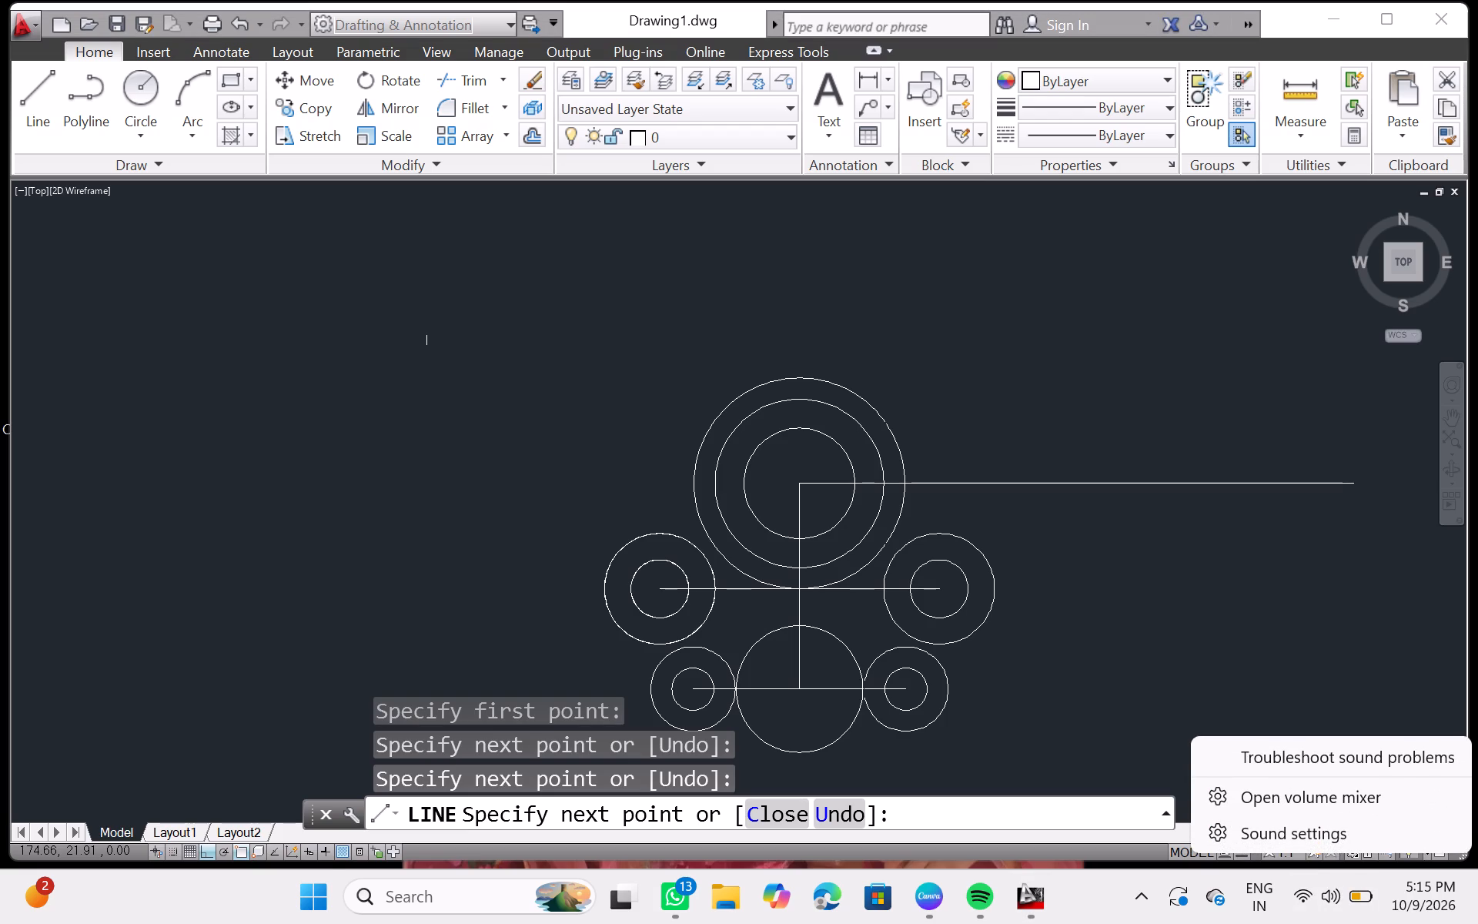
drag(1371, 923, 405, 762)
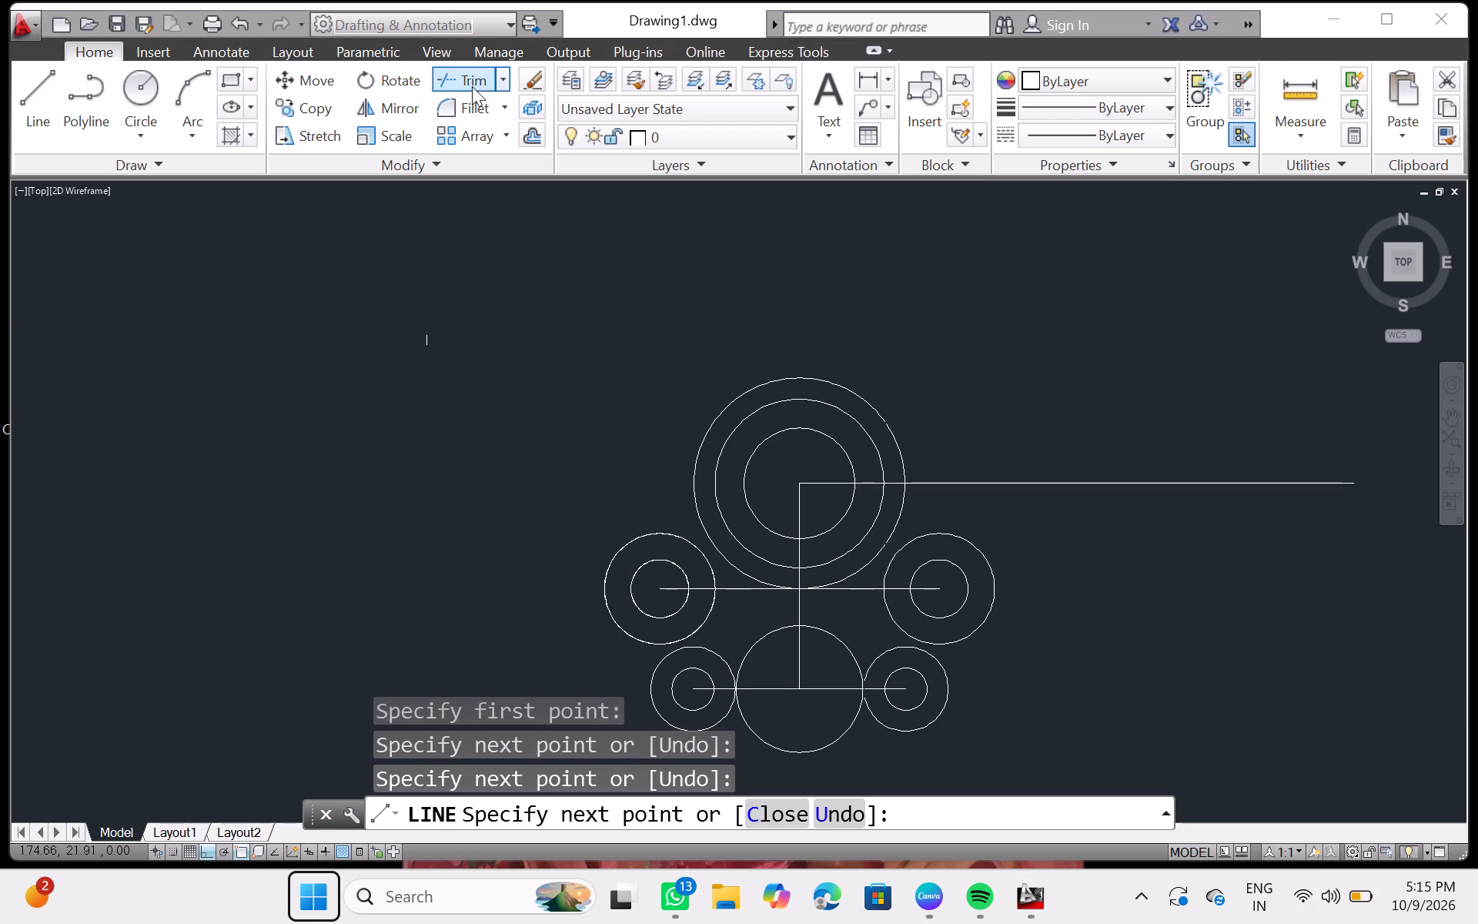
End the line command at the far end of the horizontal extension.
click(473, 85)
click(1344, 480)
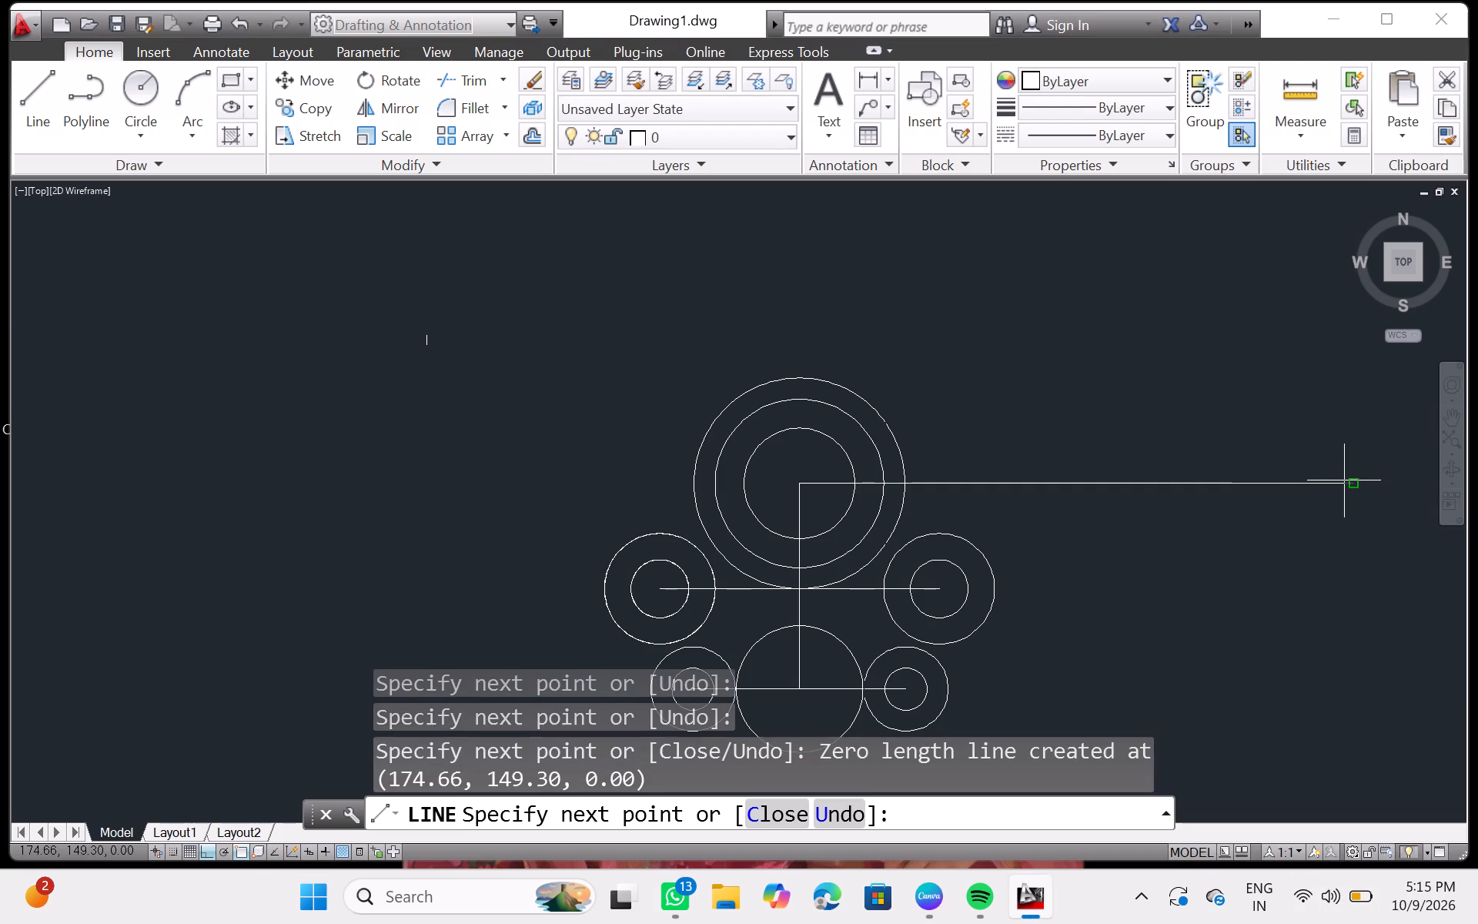
click(1307, 482)
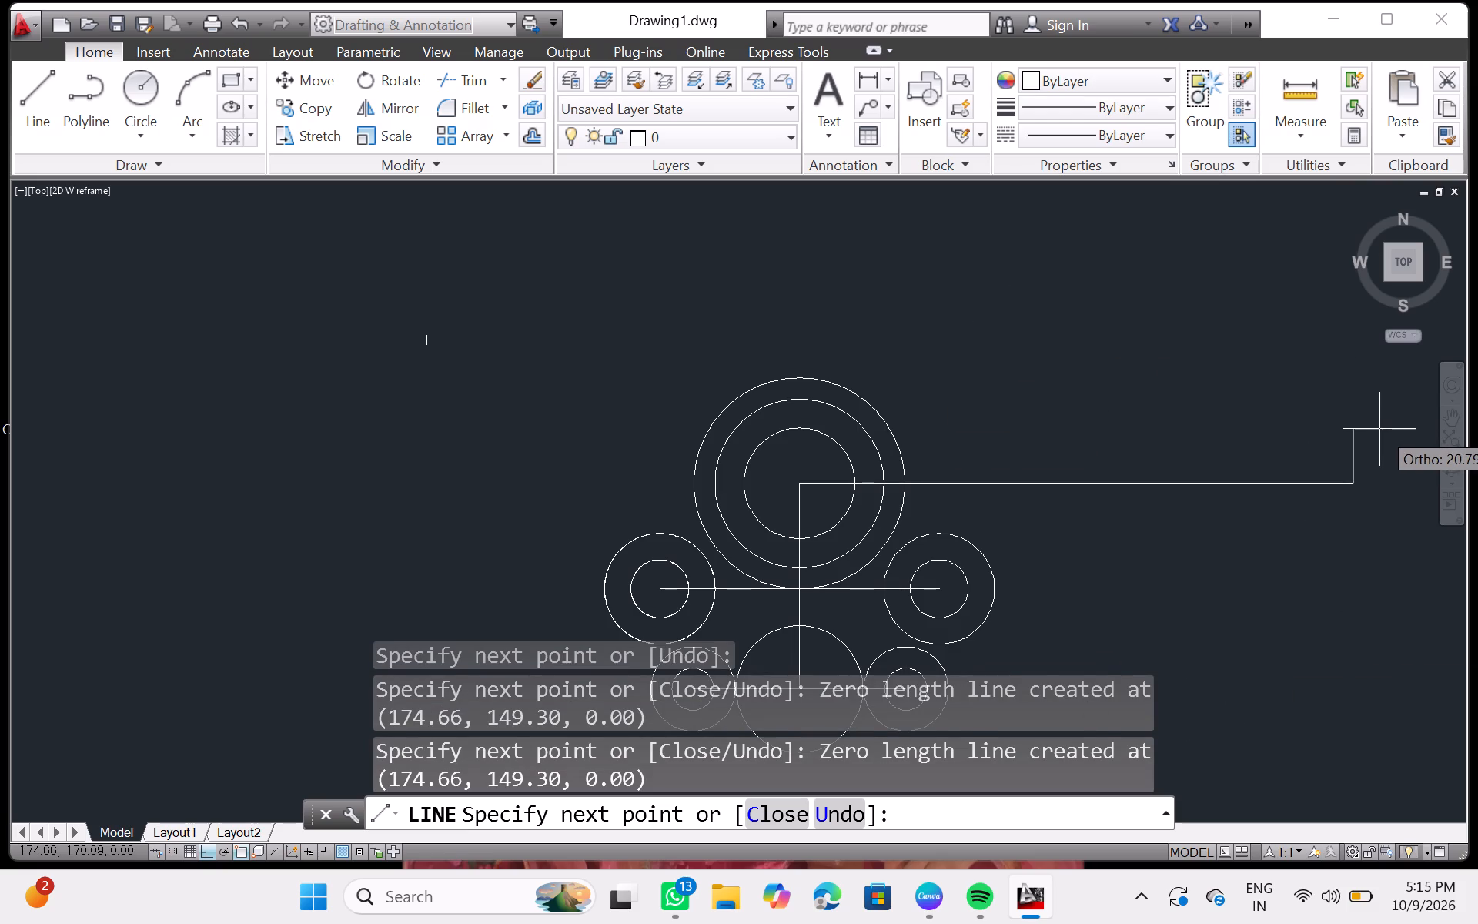
key(Return)
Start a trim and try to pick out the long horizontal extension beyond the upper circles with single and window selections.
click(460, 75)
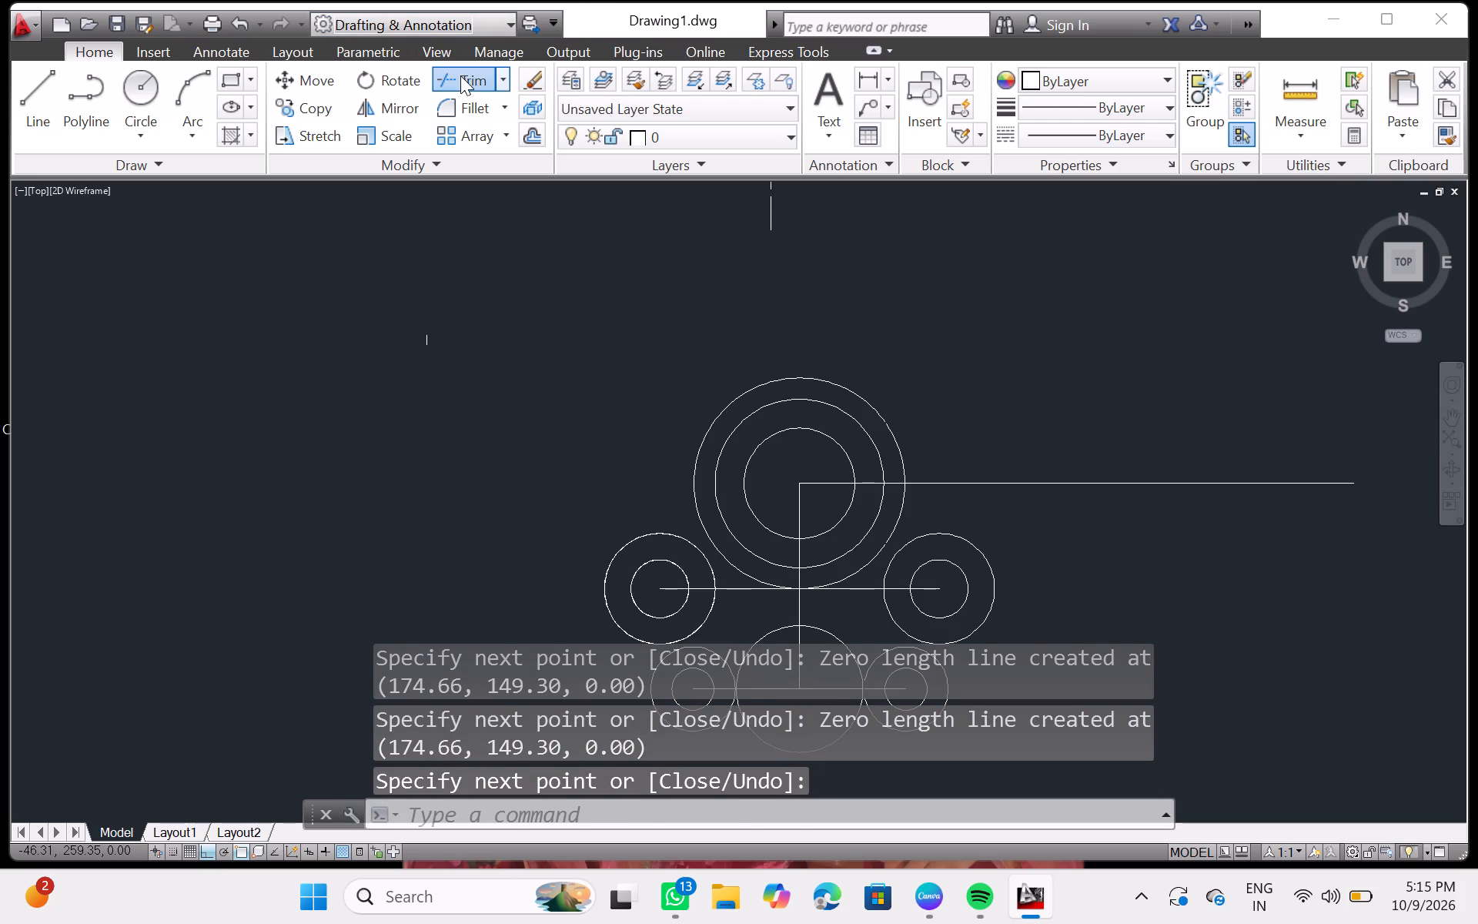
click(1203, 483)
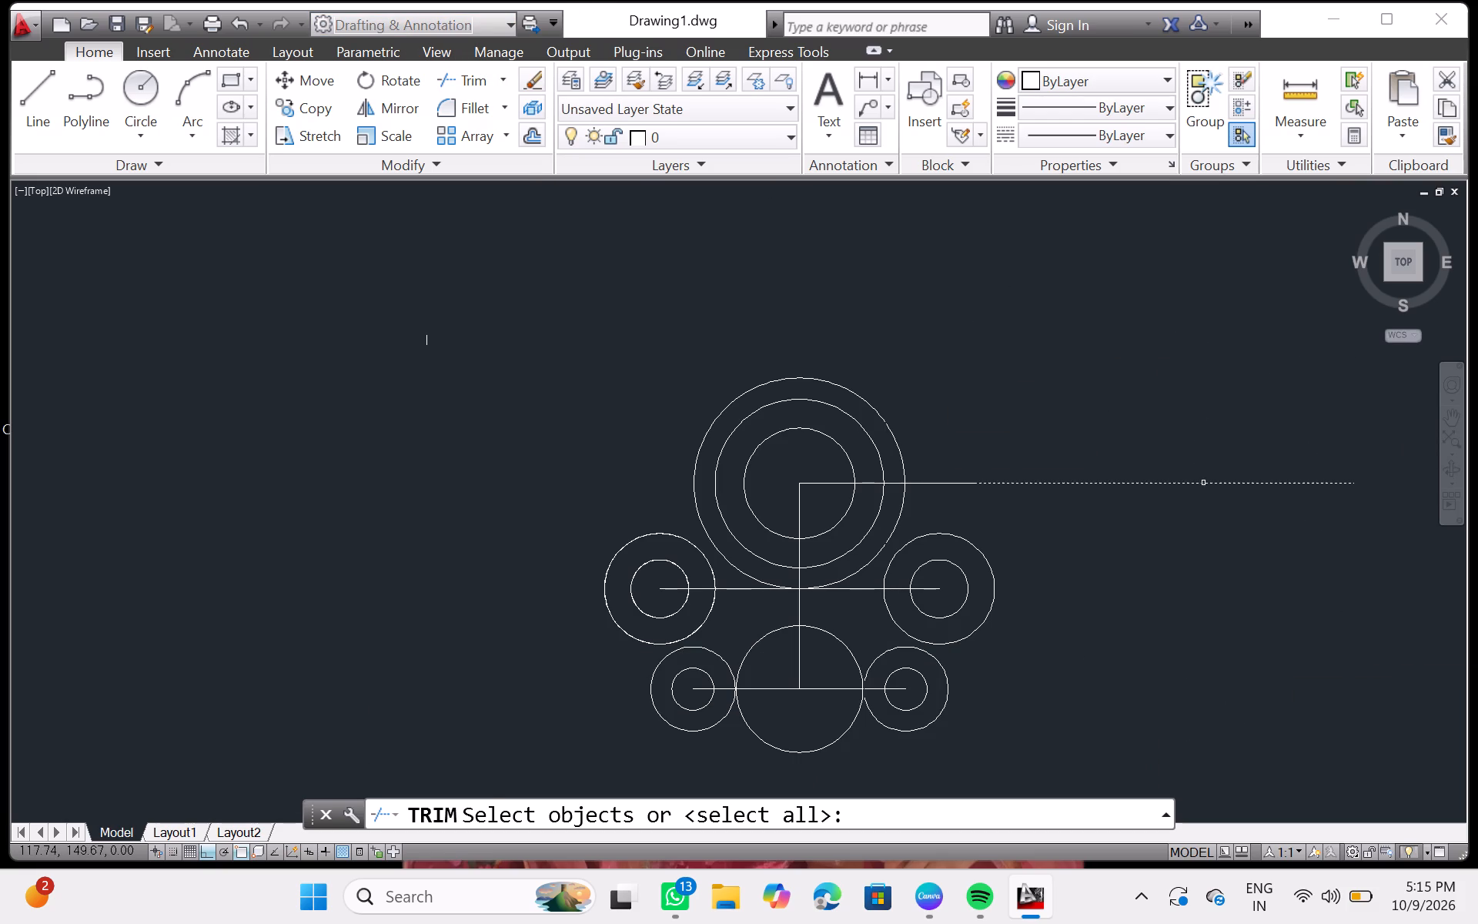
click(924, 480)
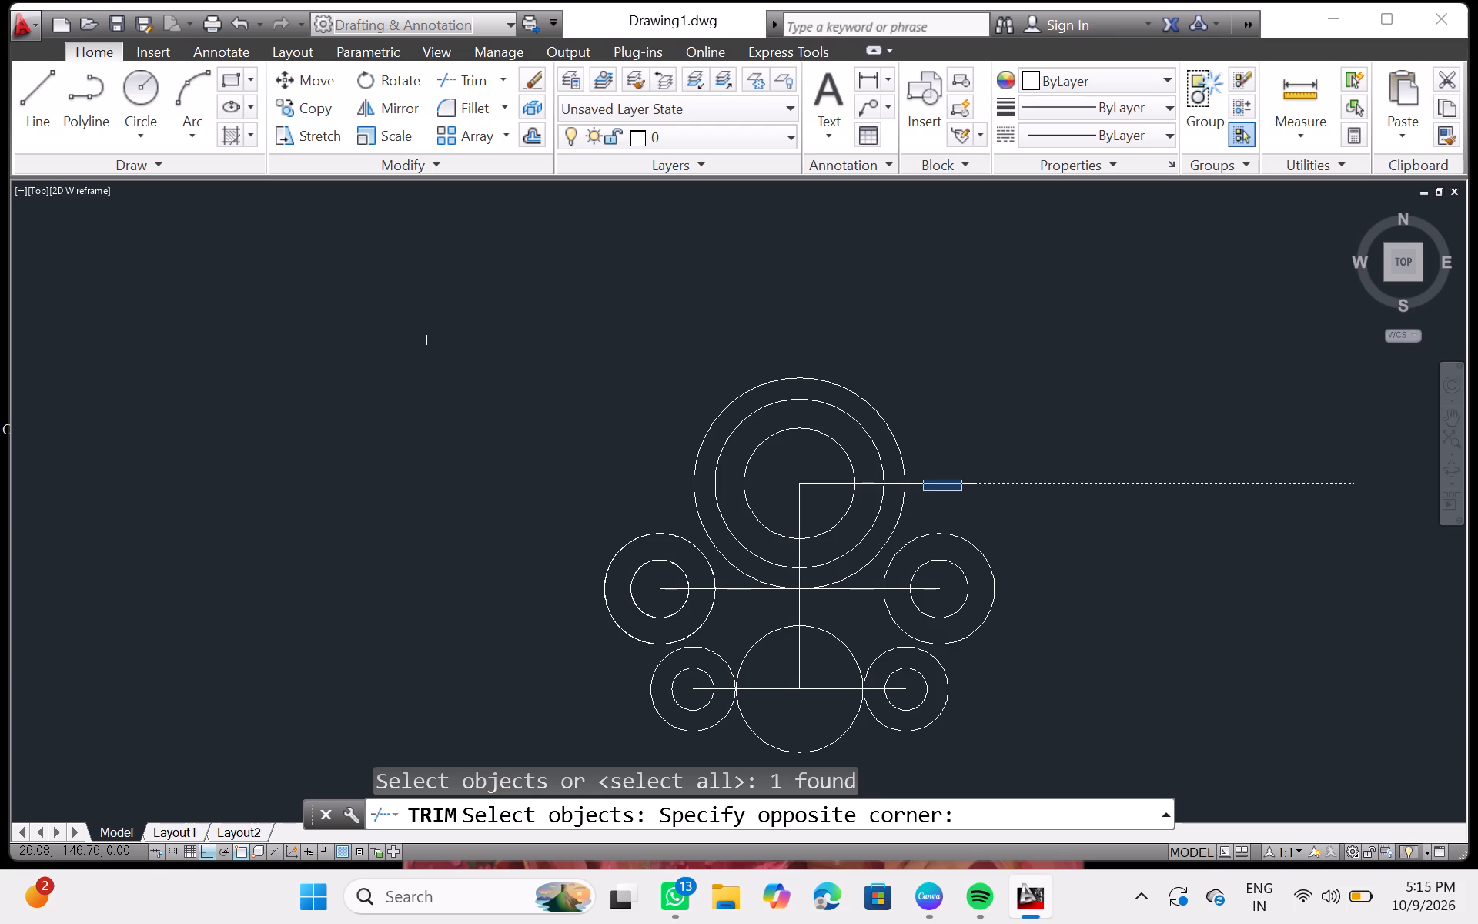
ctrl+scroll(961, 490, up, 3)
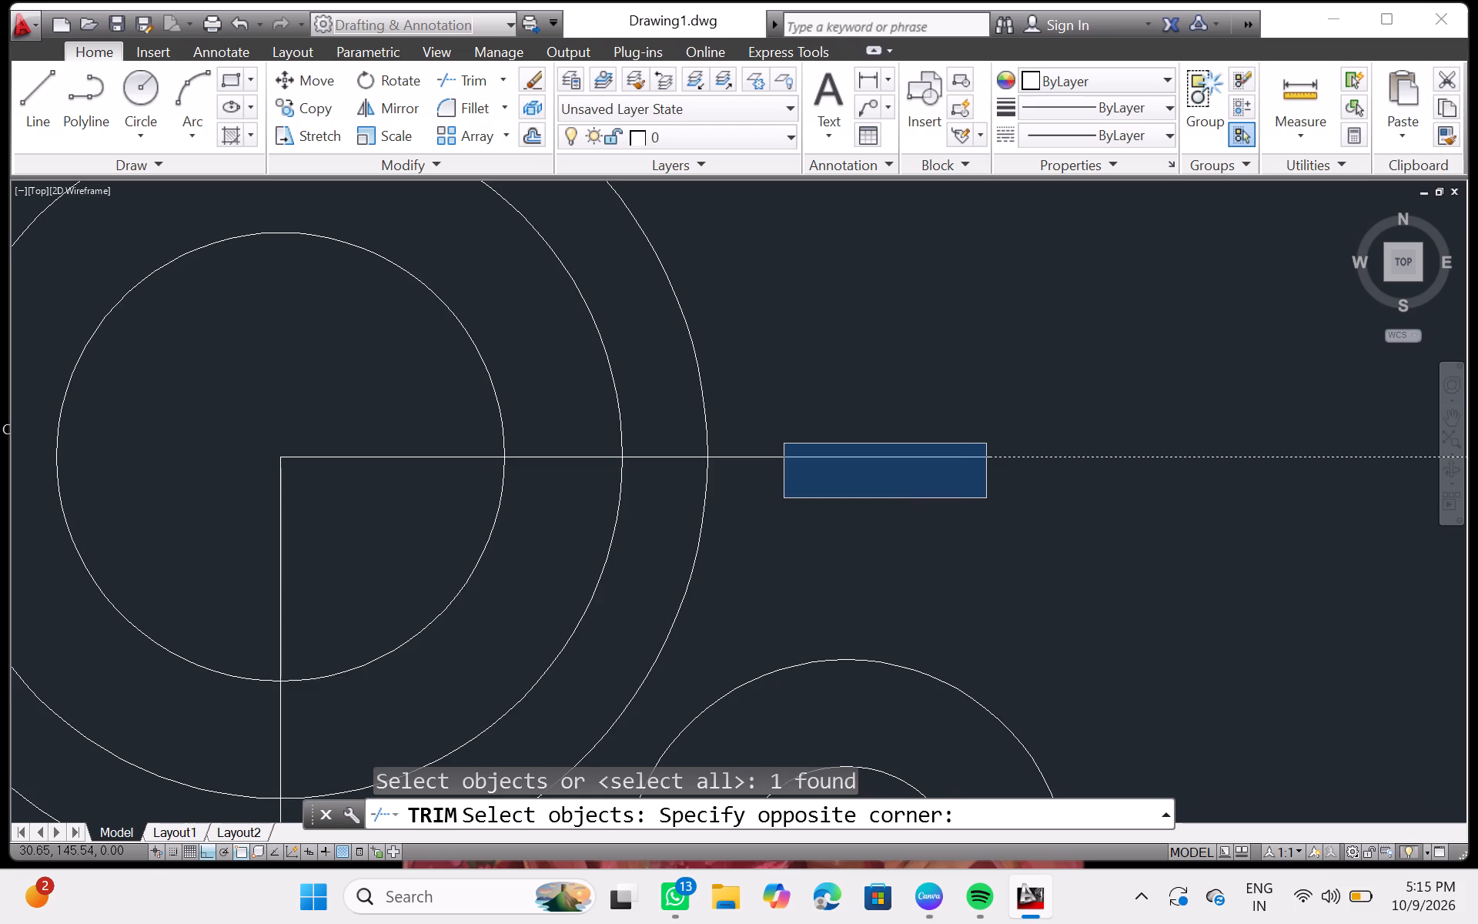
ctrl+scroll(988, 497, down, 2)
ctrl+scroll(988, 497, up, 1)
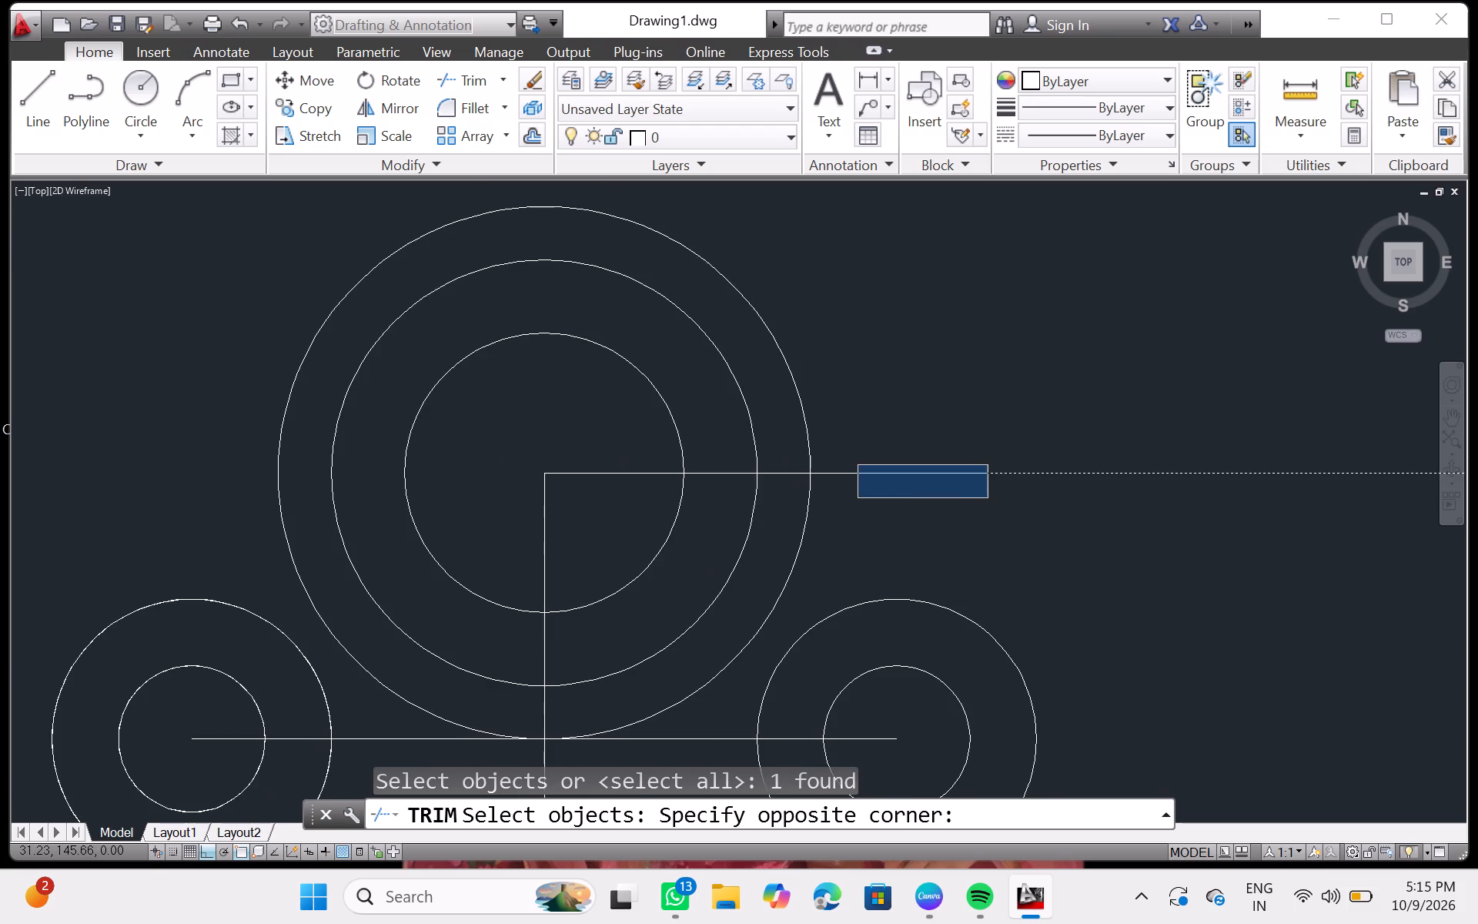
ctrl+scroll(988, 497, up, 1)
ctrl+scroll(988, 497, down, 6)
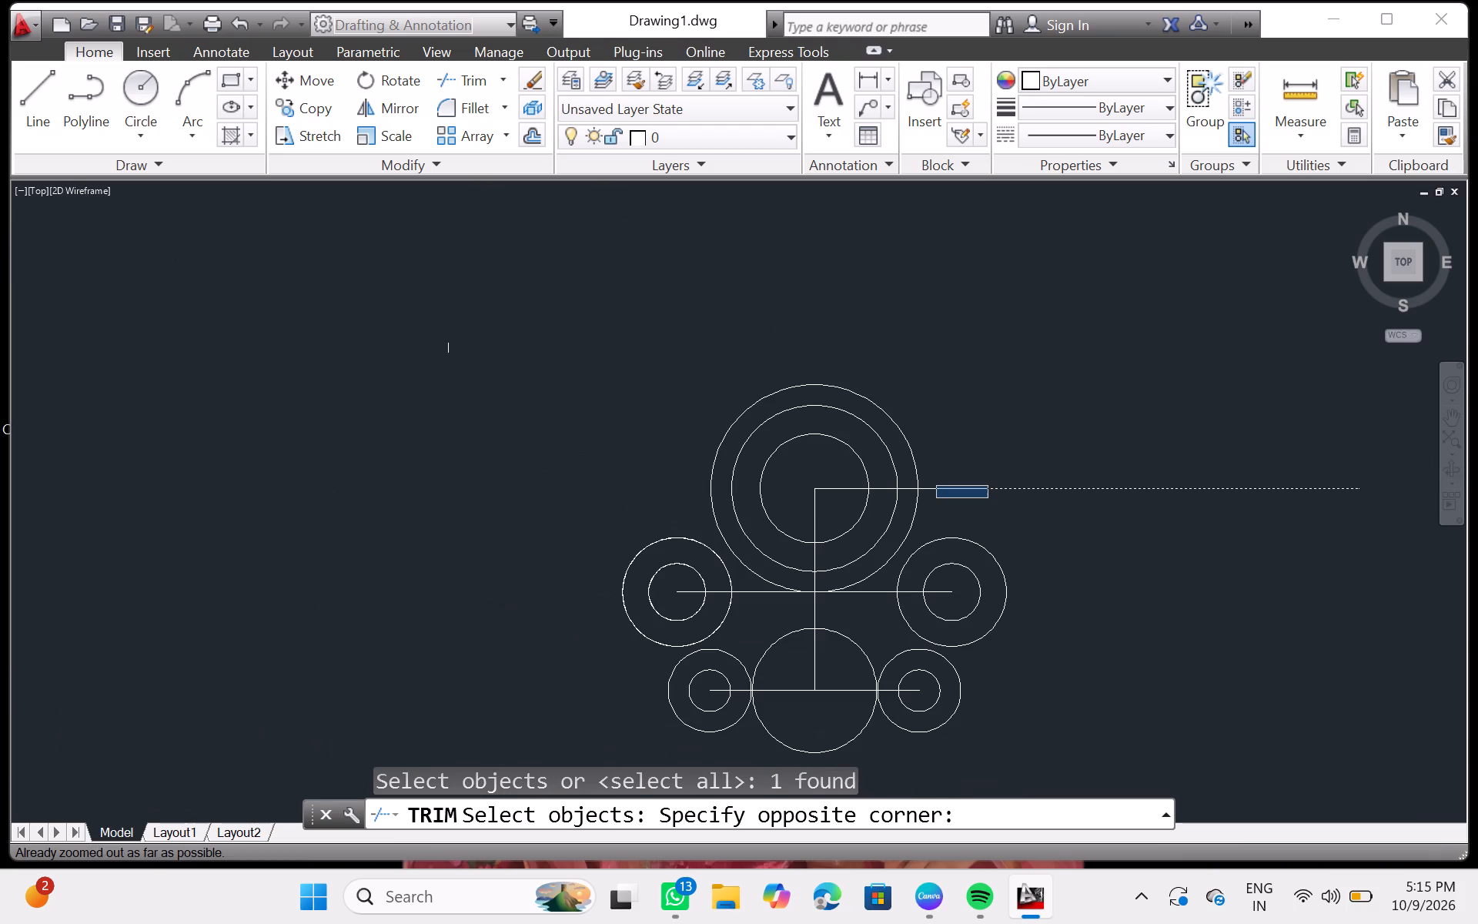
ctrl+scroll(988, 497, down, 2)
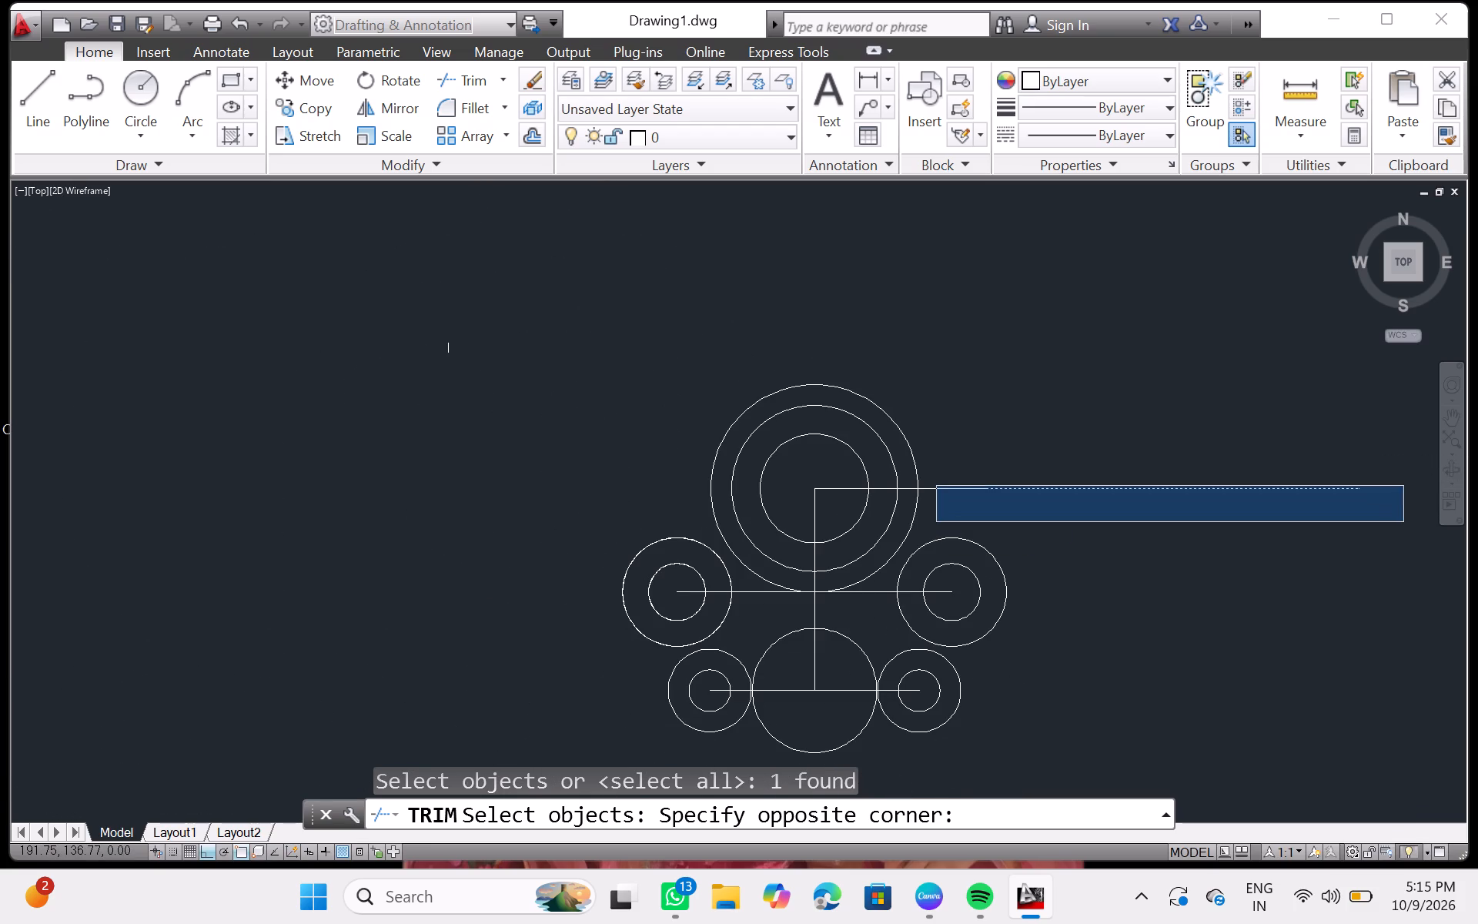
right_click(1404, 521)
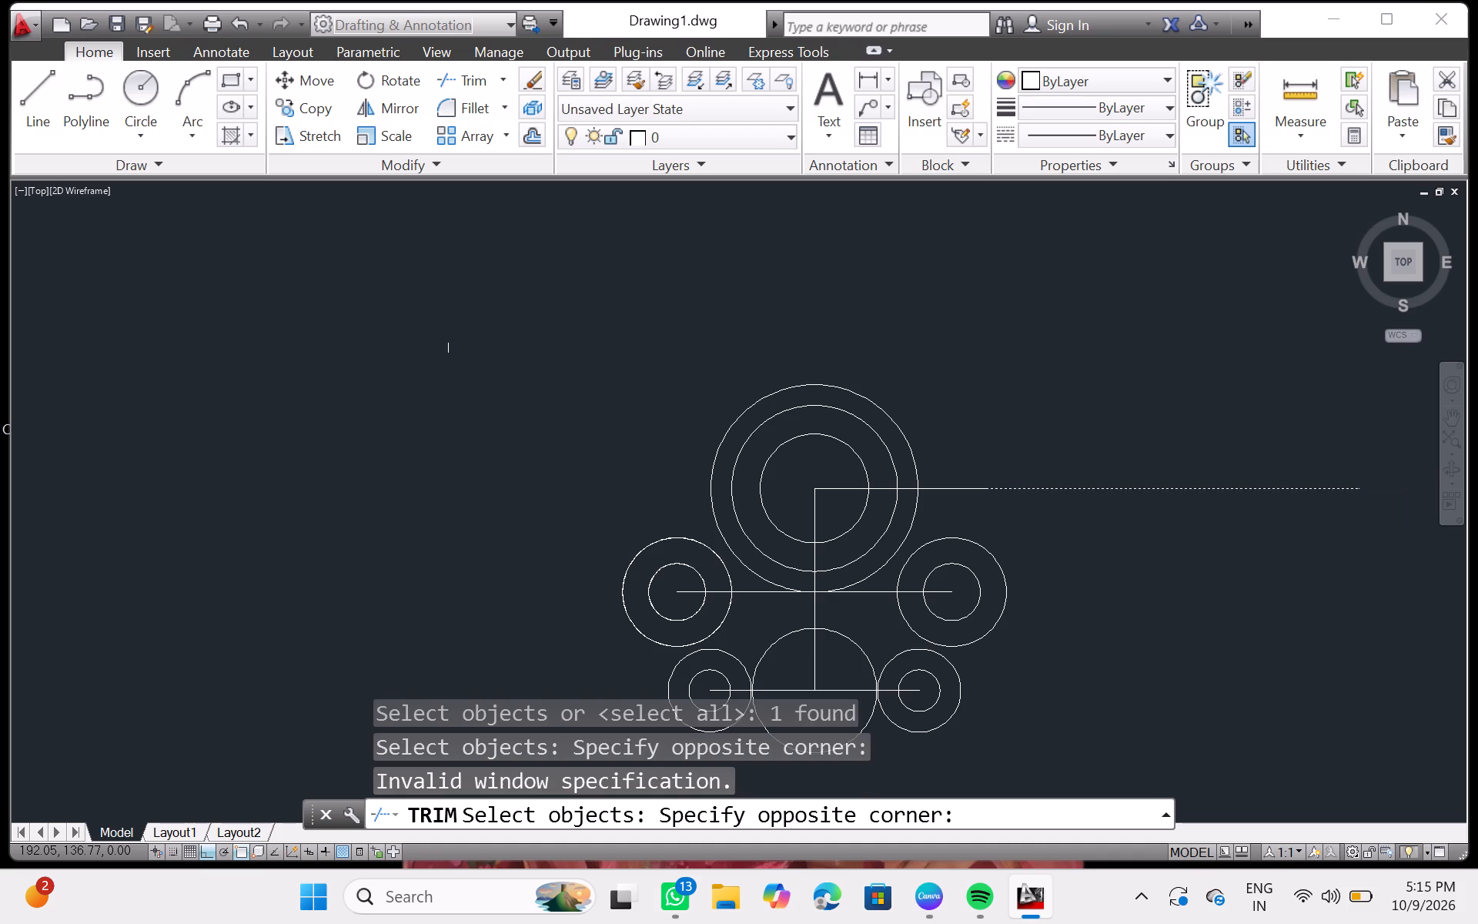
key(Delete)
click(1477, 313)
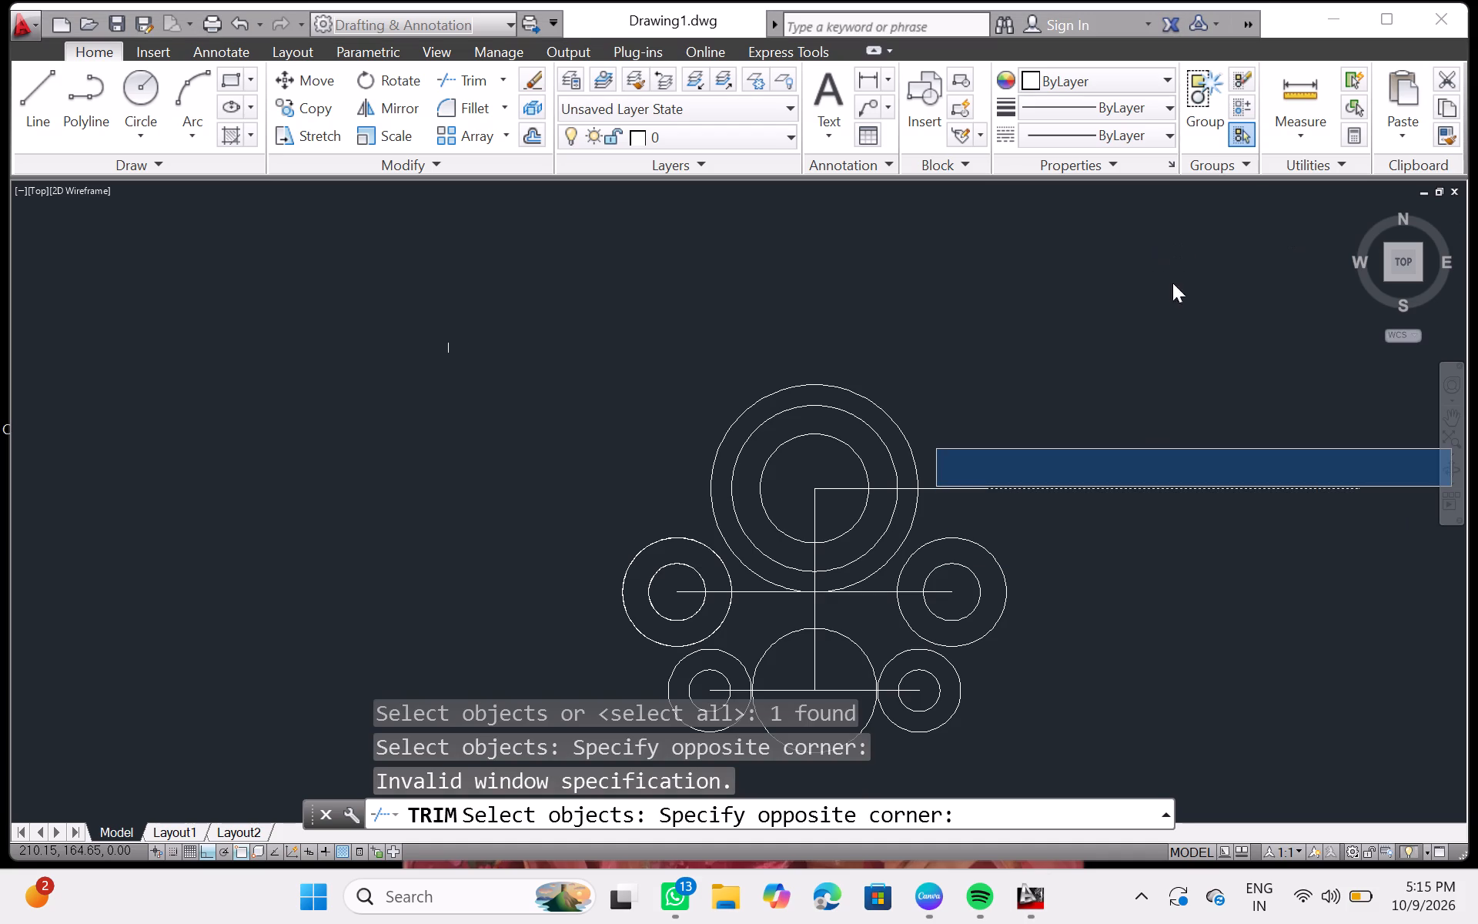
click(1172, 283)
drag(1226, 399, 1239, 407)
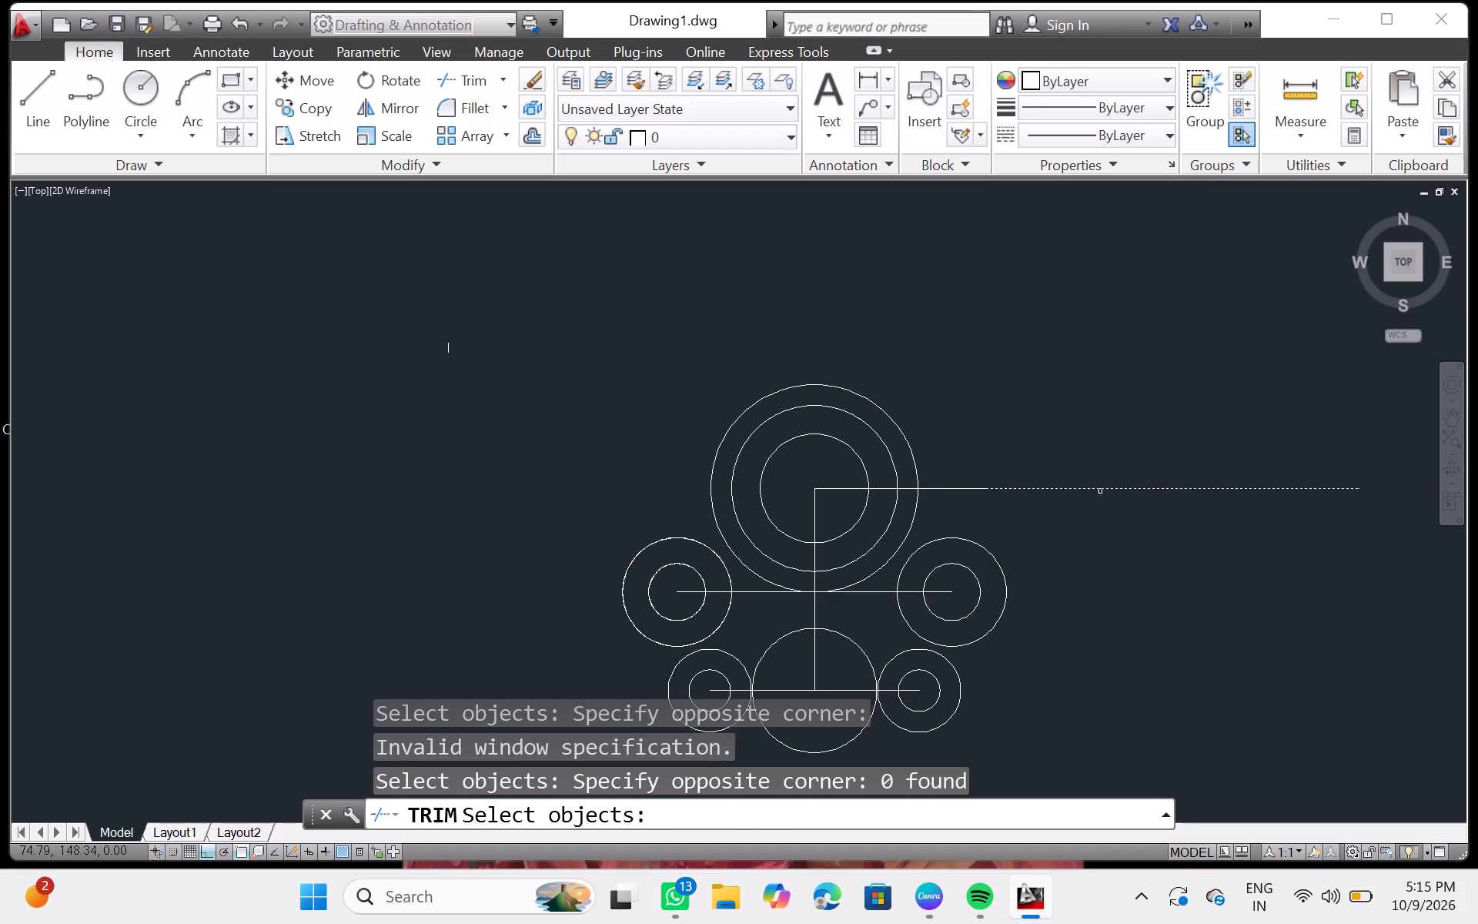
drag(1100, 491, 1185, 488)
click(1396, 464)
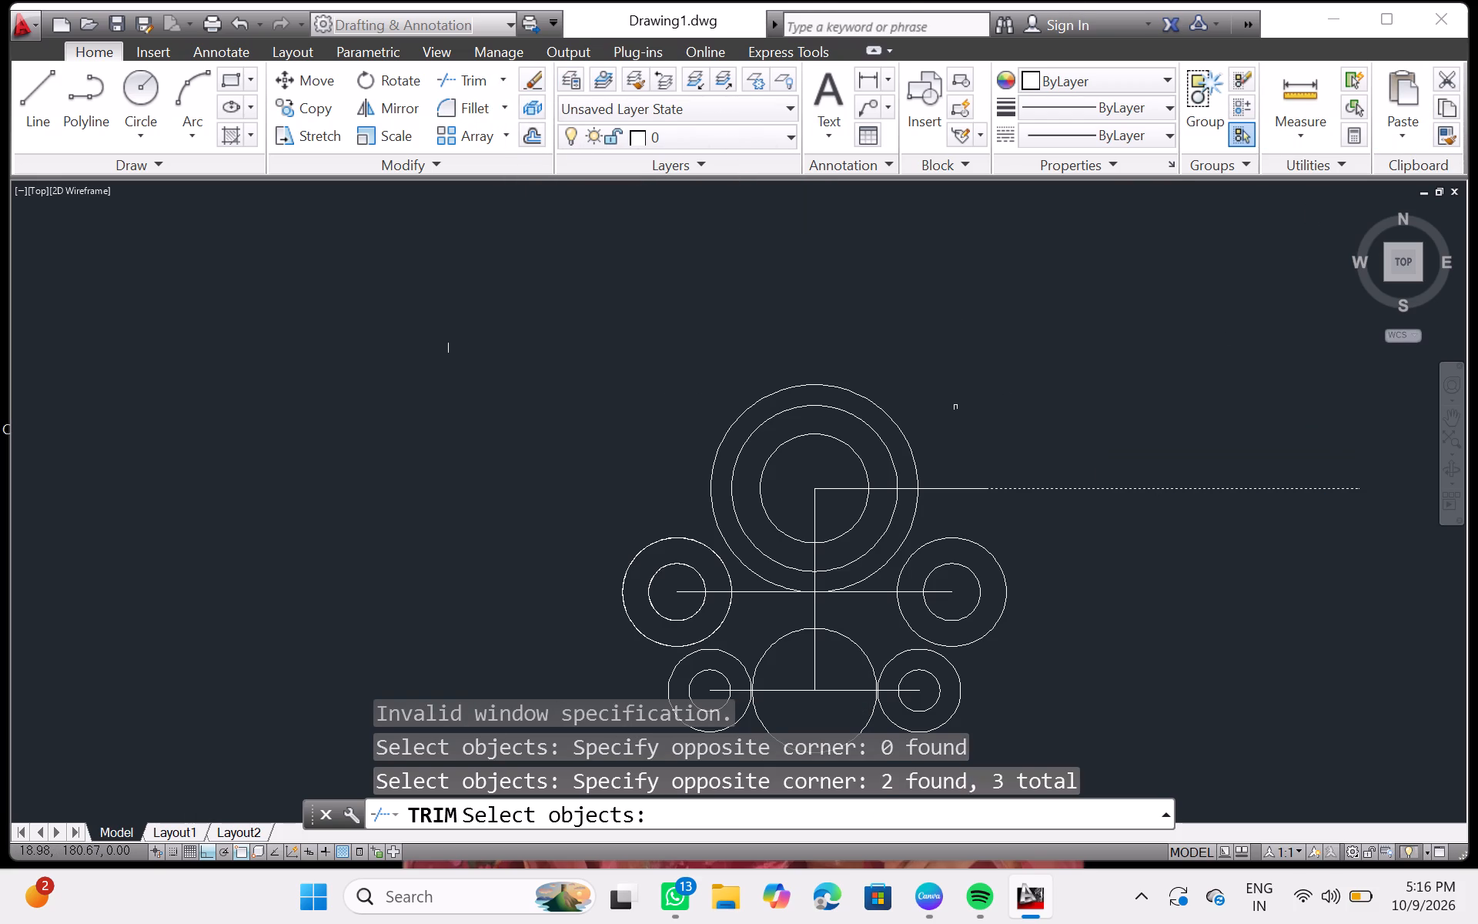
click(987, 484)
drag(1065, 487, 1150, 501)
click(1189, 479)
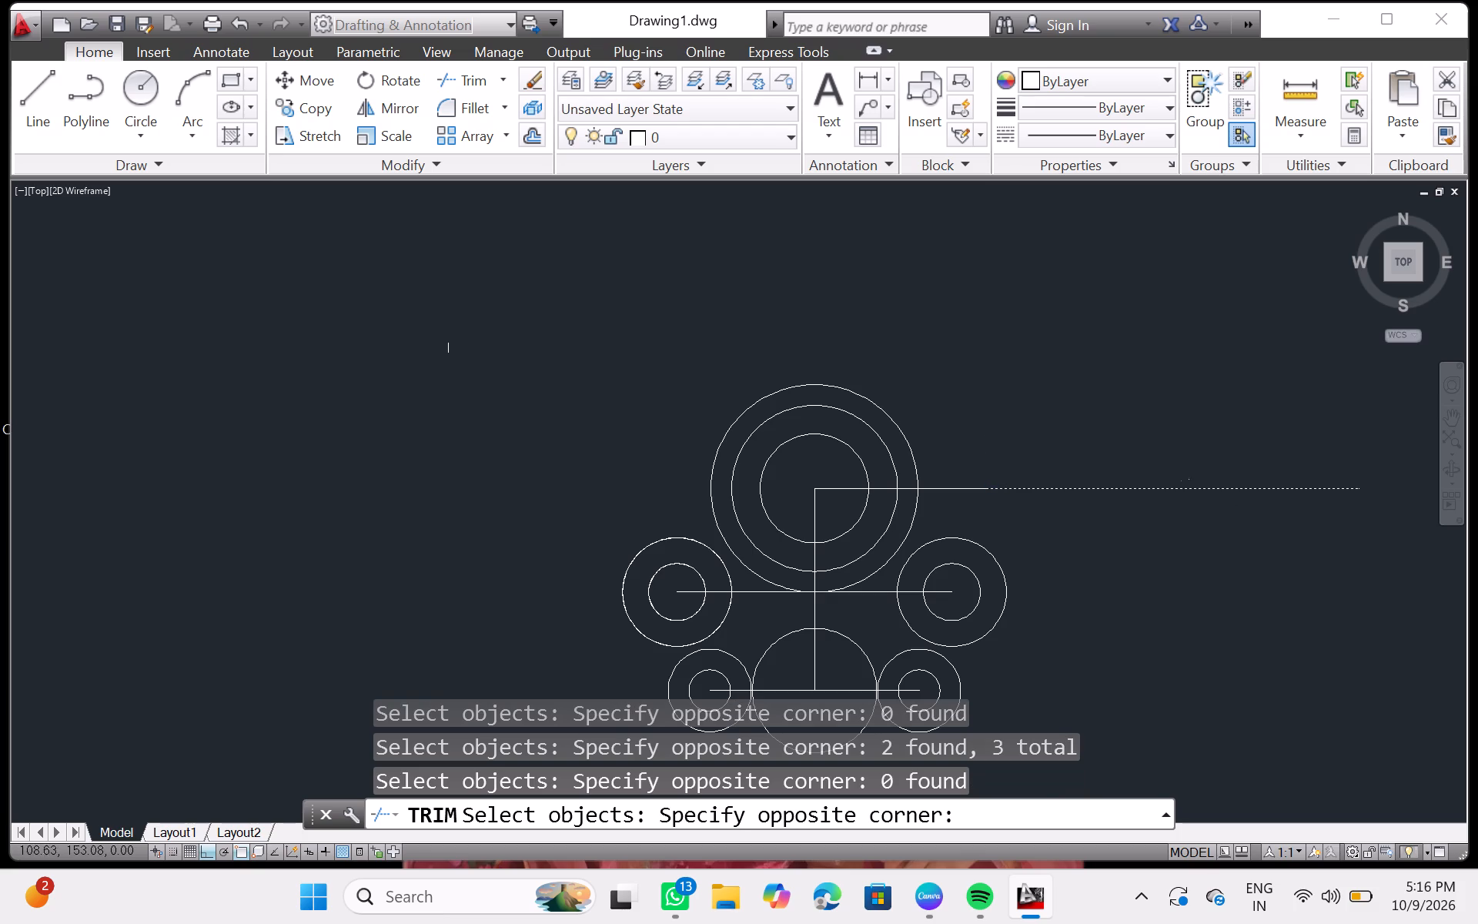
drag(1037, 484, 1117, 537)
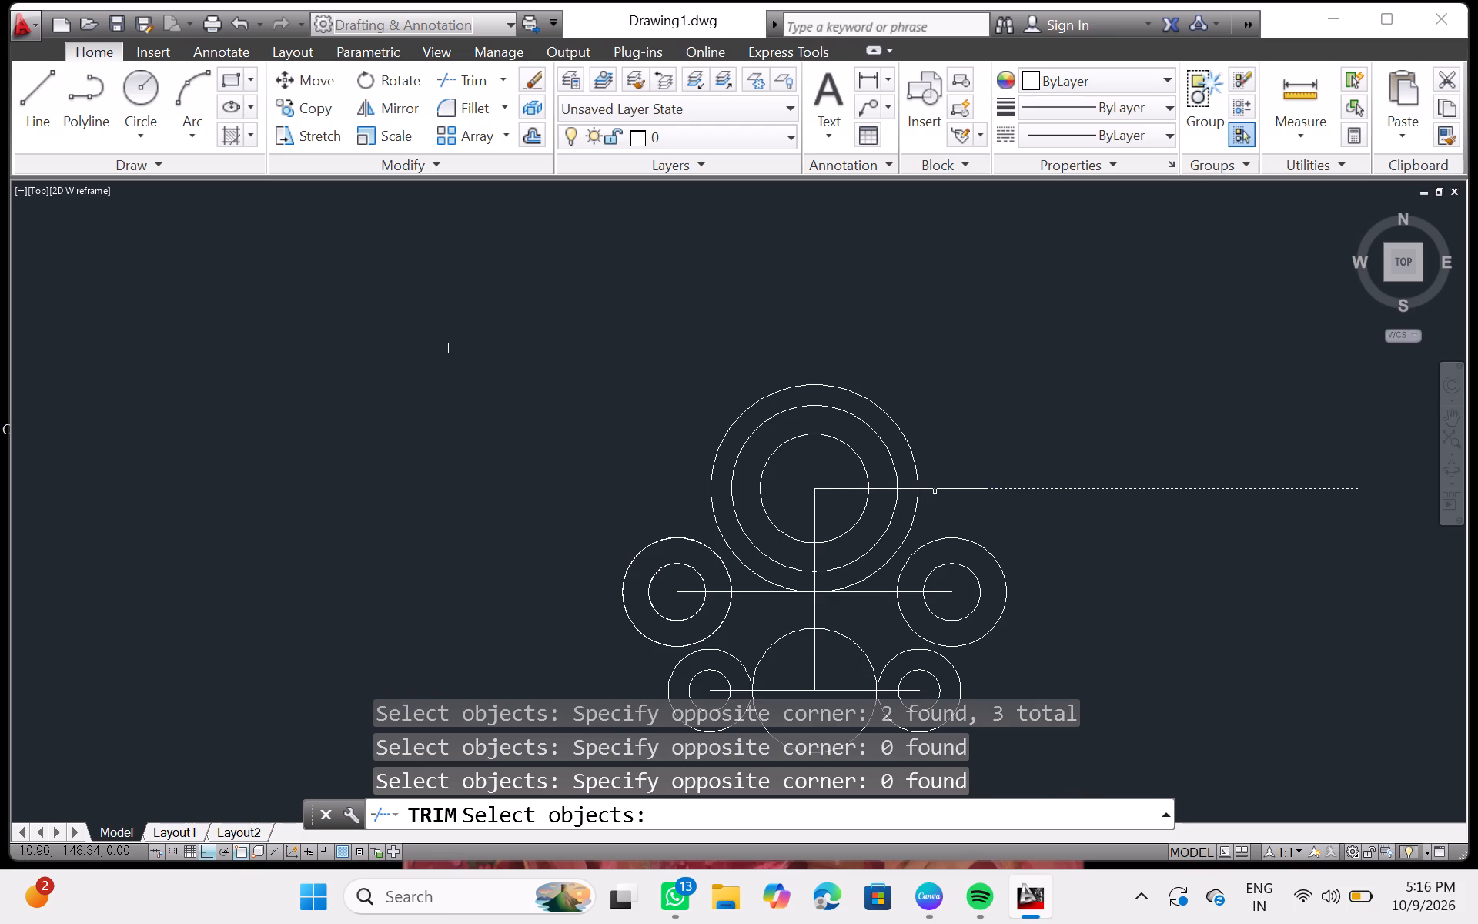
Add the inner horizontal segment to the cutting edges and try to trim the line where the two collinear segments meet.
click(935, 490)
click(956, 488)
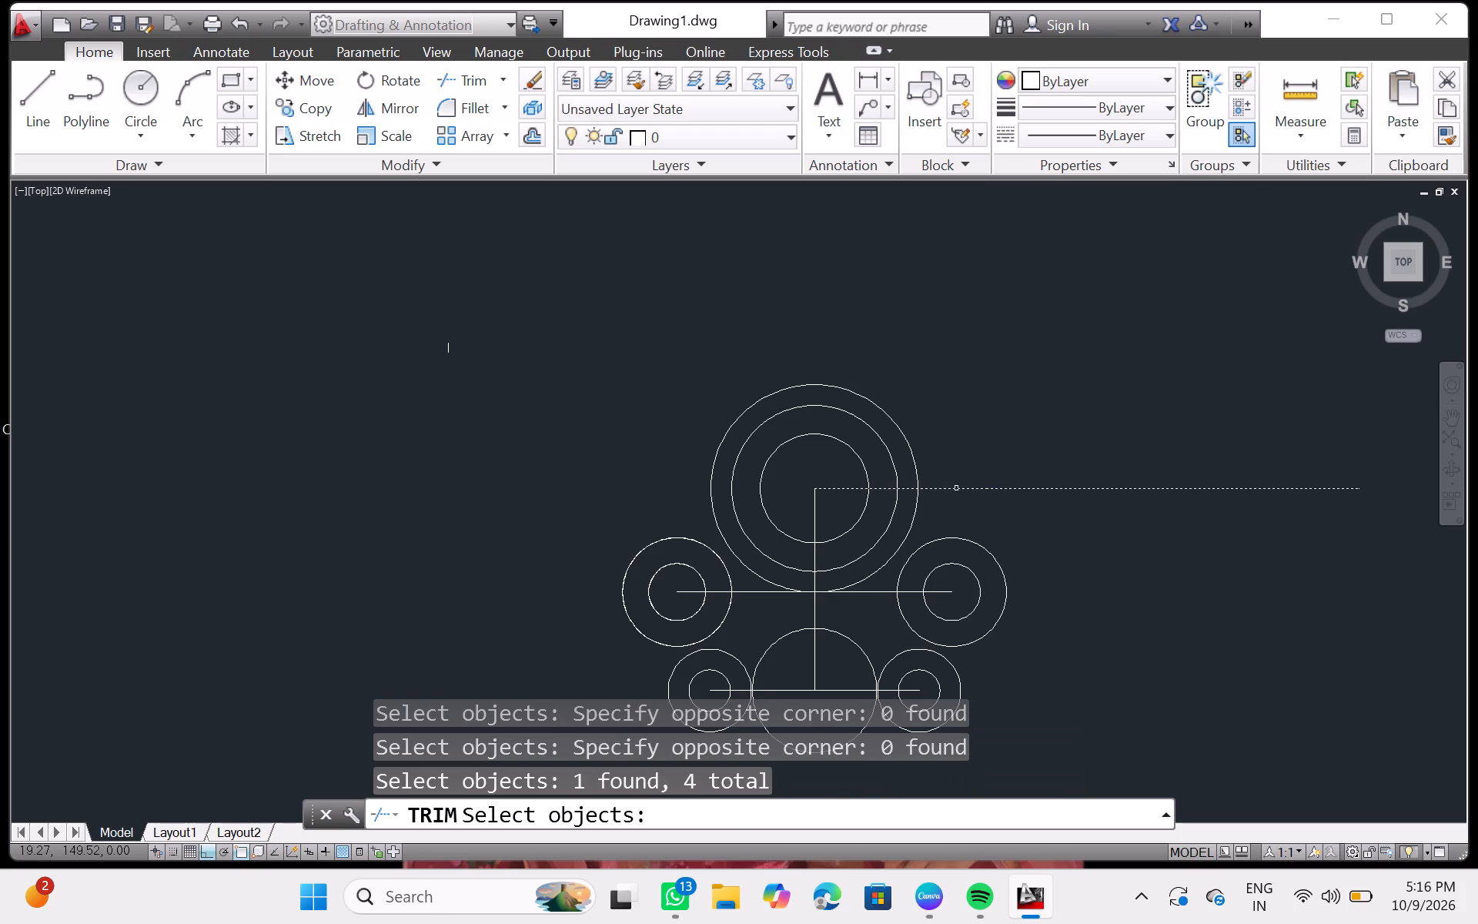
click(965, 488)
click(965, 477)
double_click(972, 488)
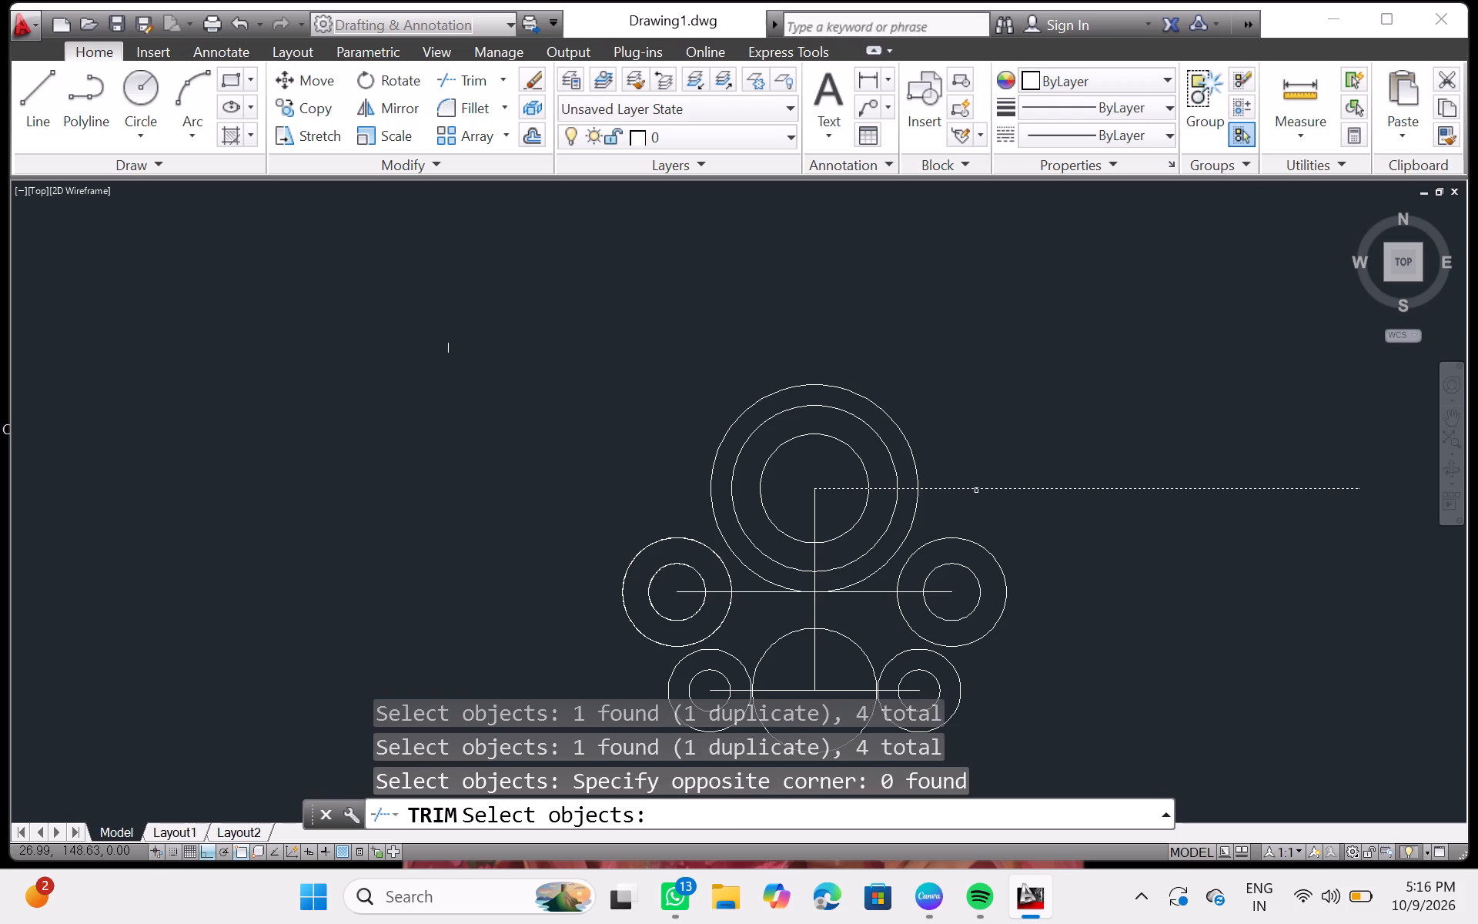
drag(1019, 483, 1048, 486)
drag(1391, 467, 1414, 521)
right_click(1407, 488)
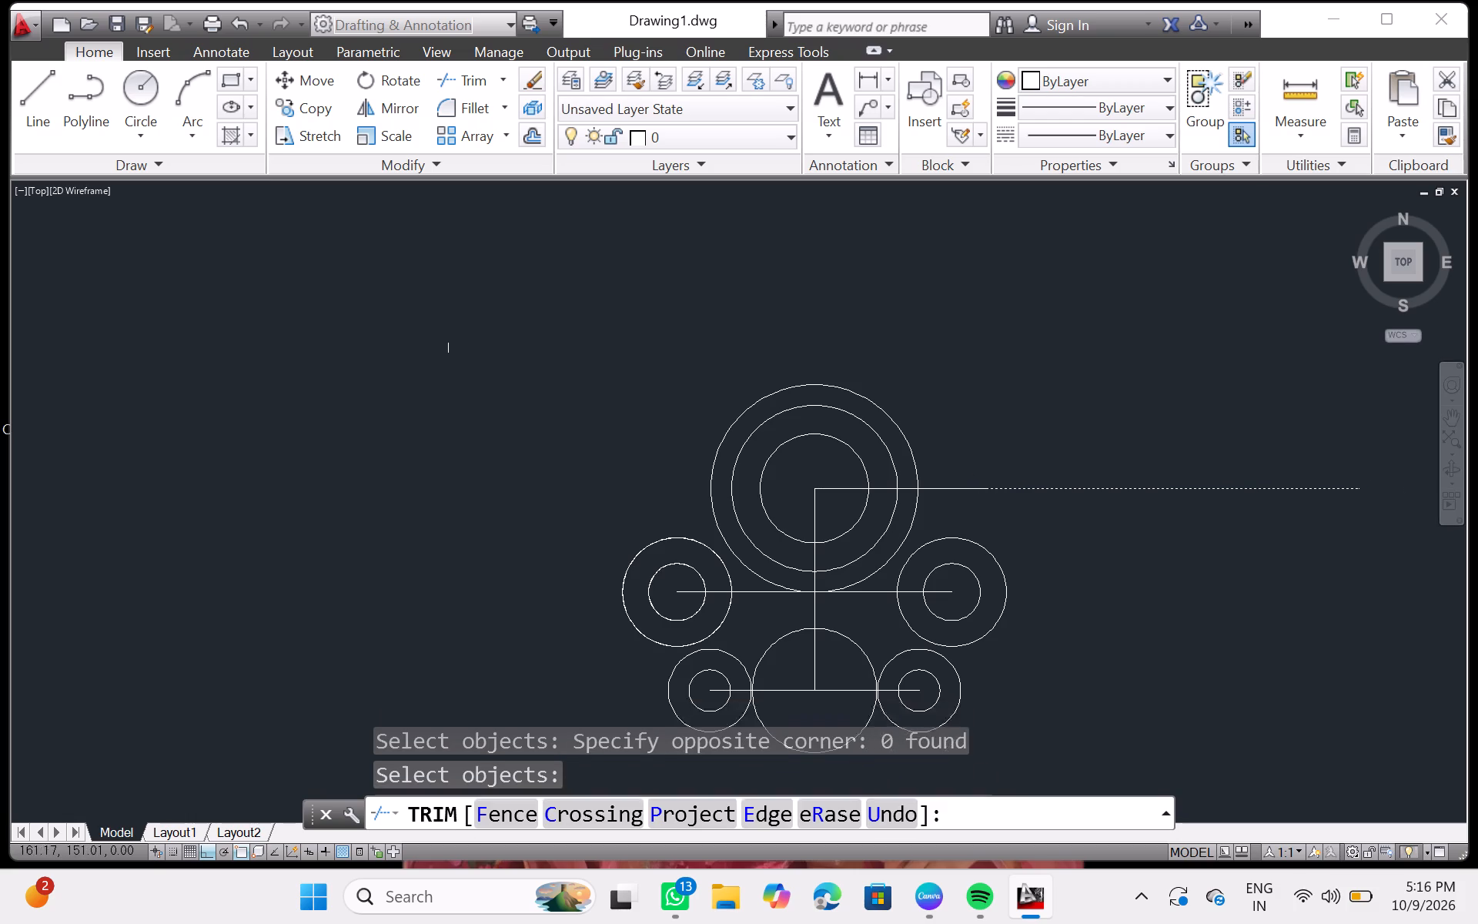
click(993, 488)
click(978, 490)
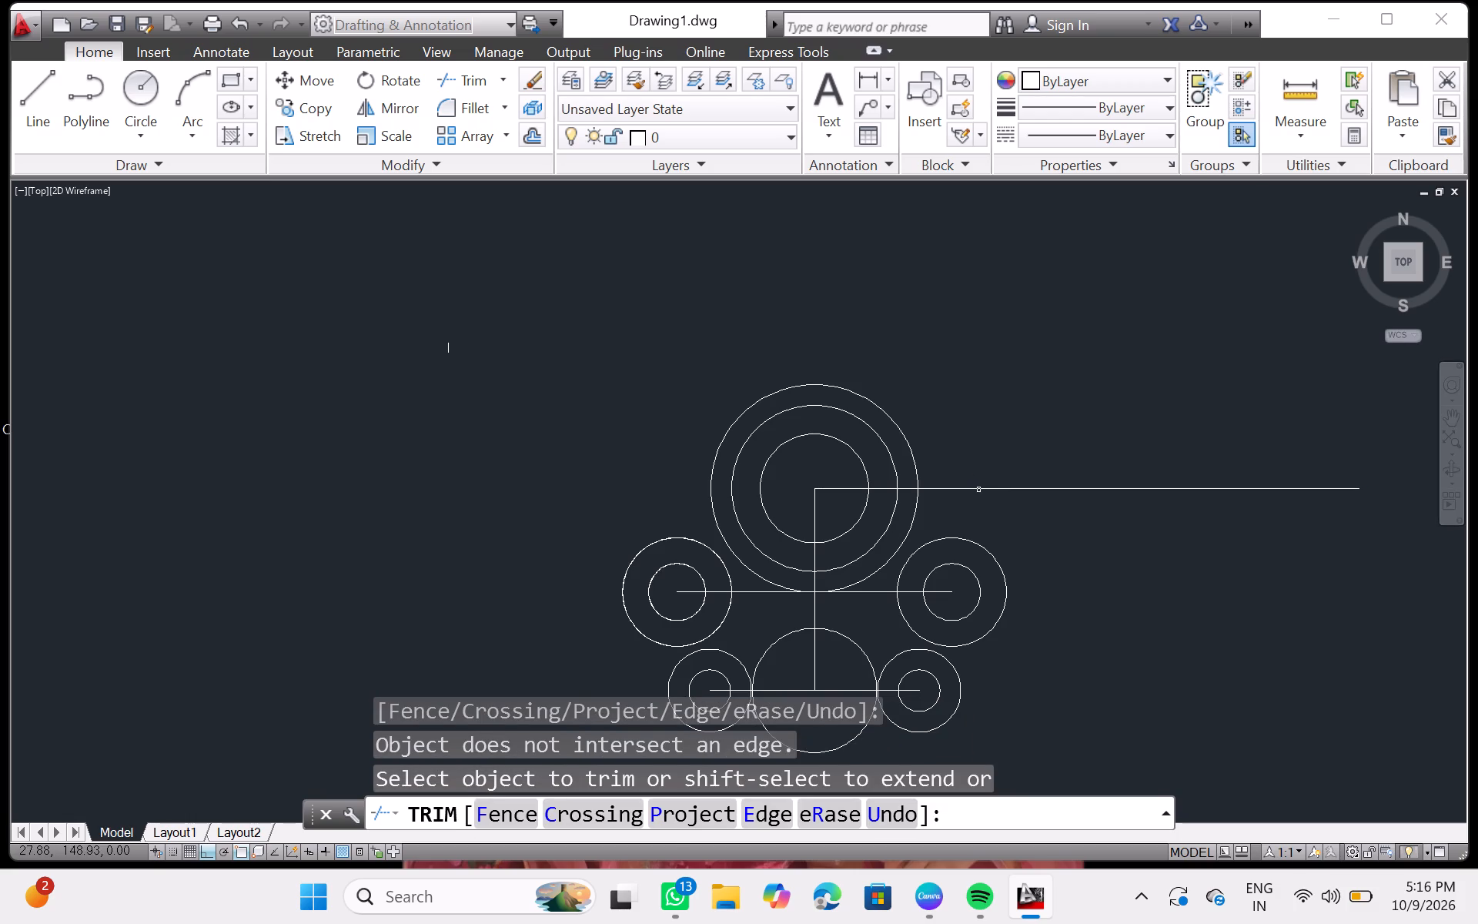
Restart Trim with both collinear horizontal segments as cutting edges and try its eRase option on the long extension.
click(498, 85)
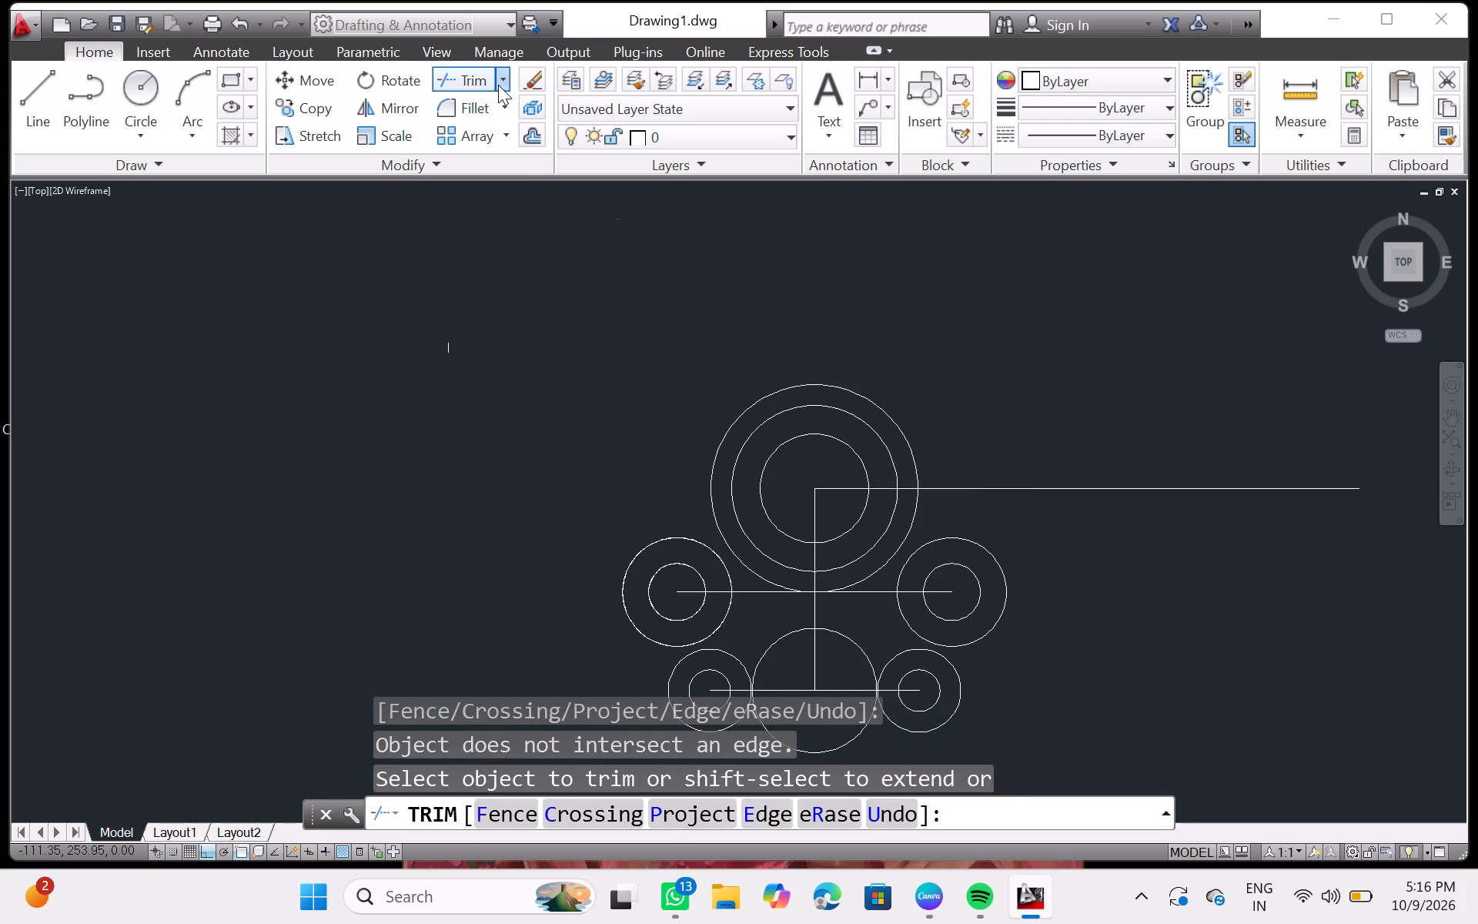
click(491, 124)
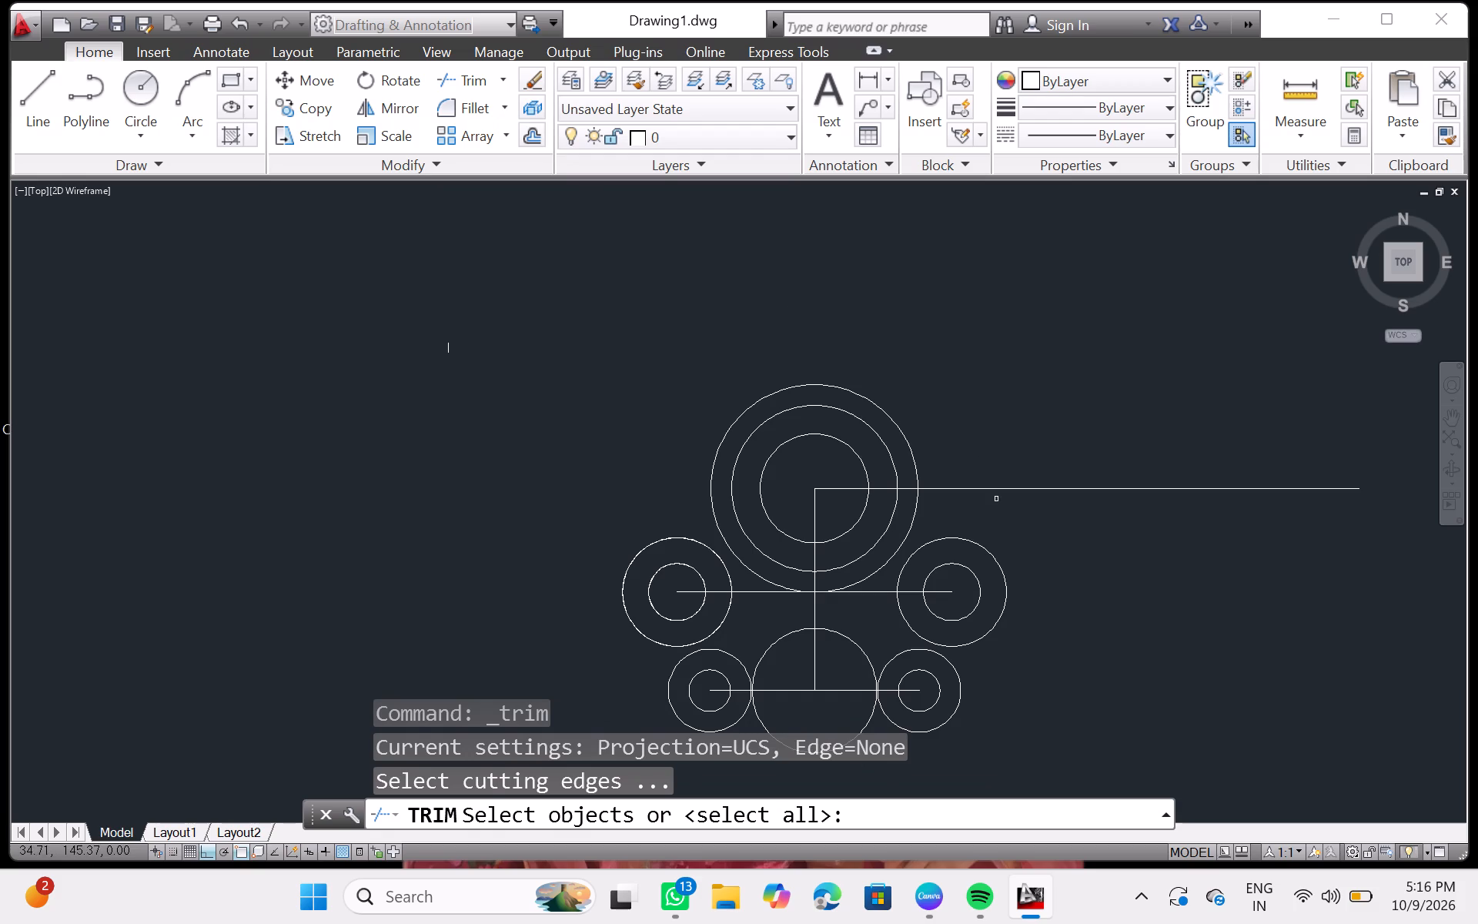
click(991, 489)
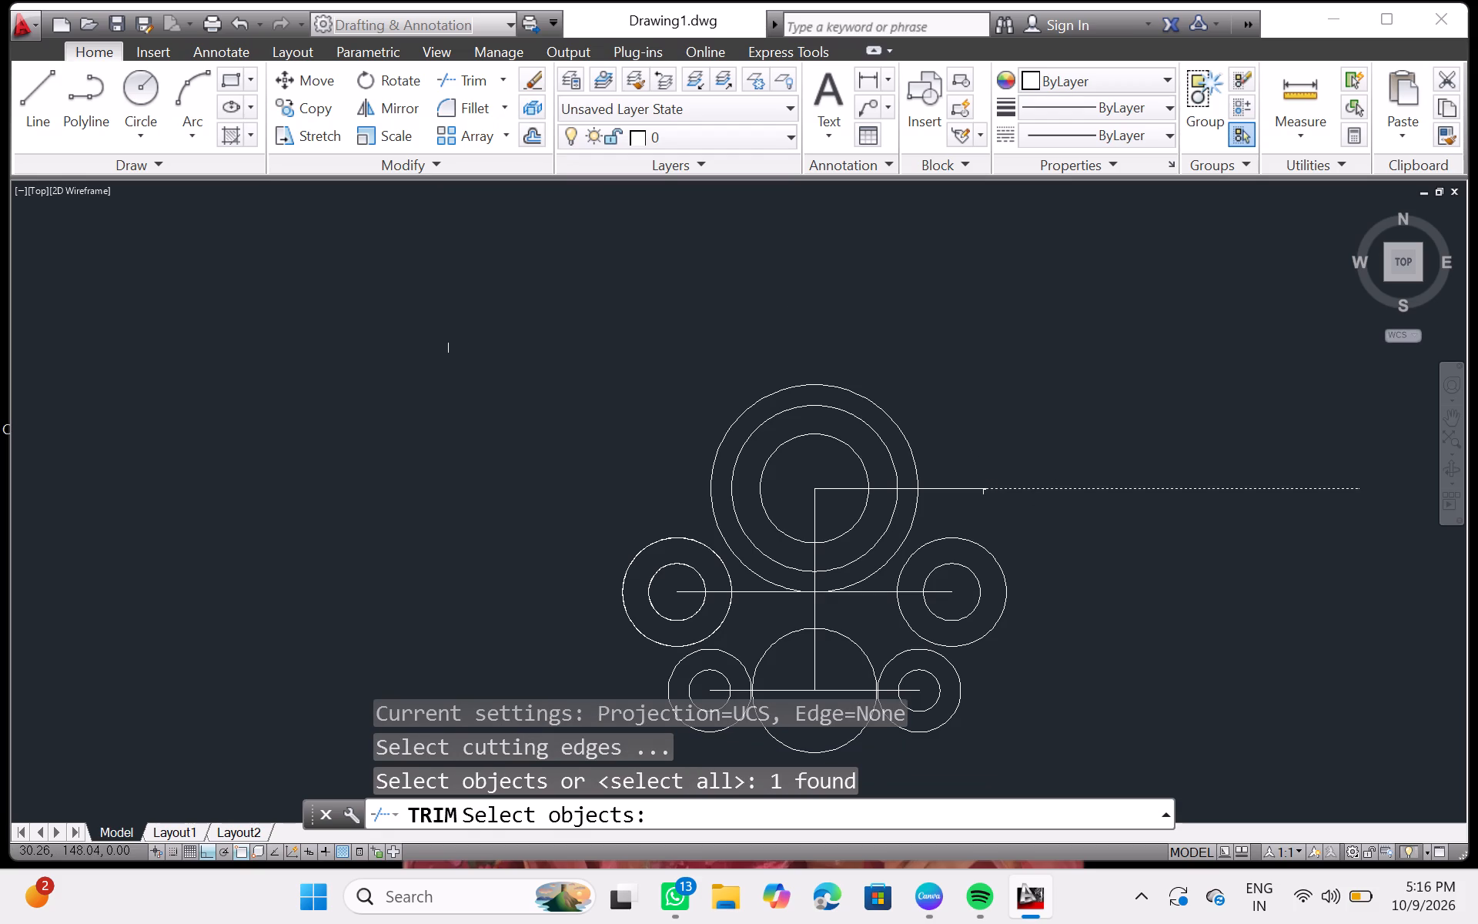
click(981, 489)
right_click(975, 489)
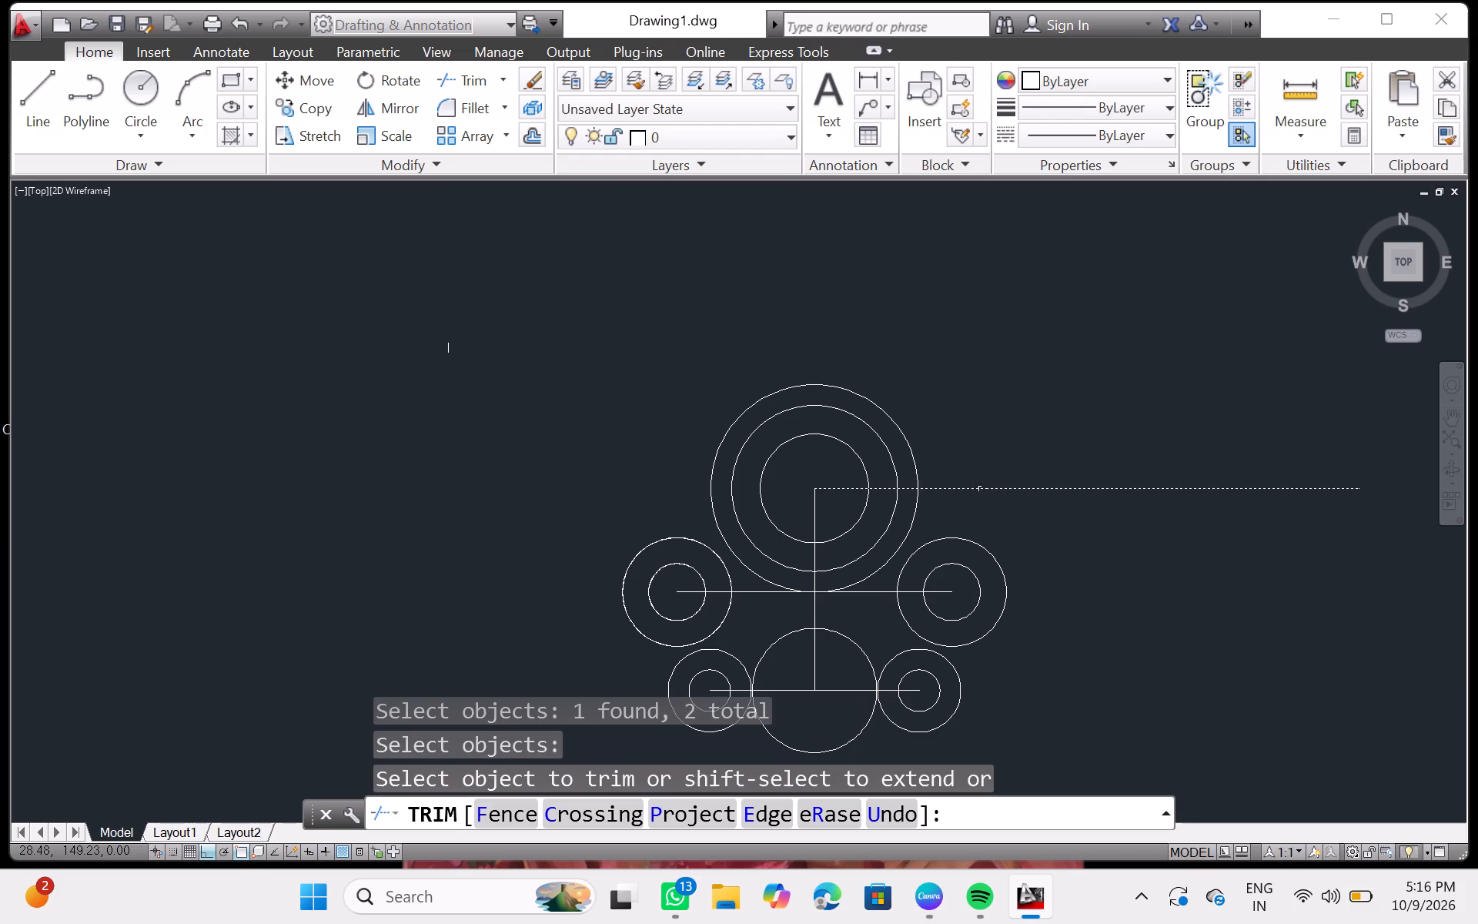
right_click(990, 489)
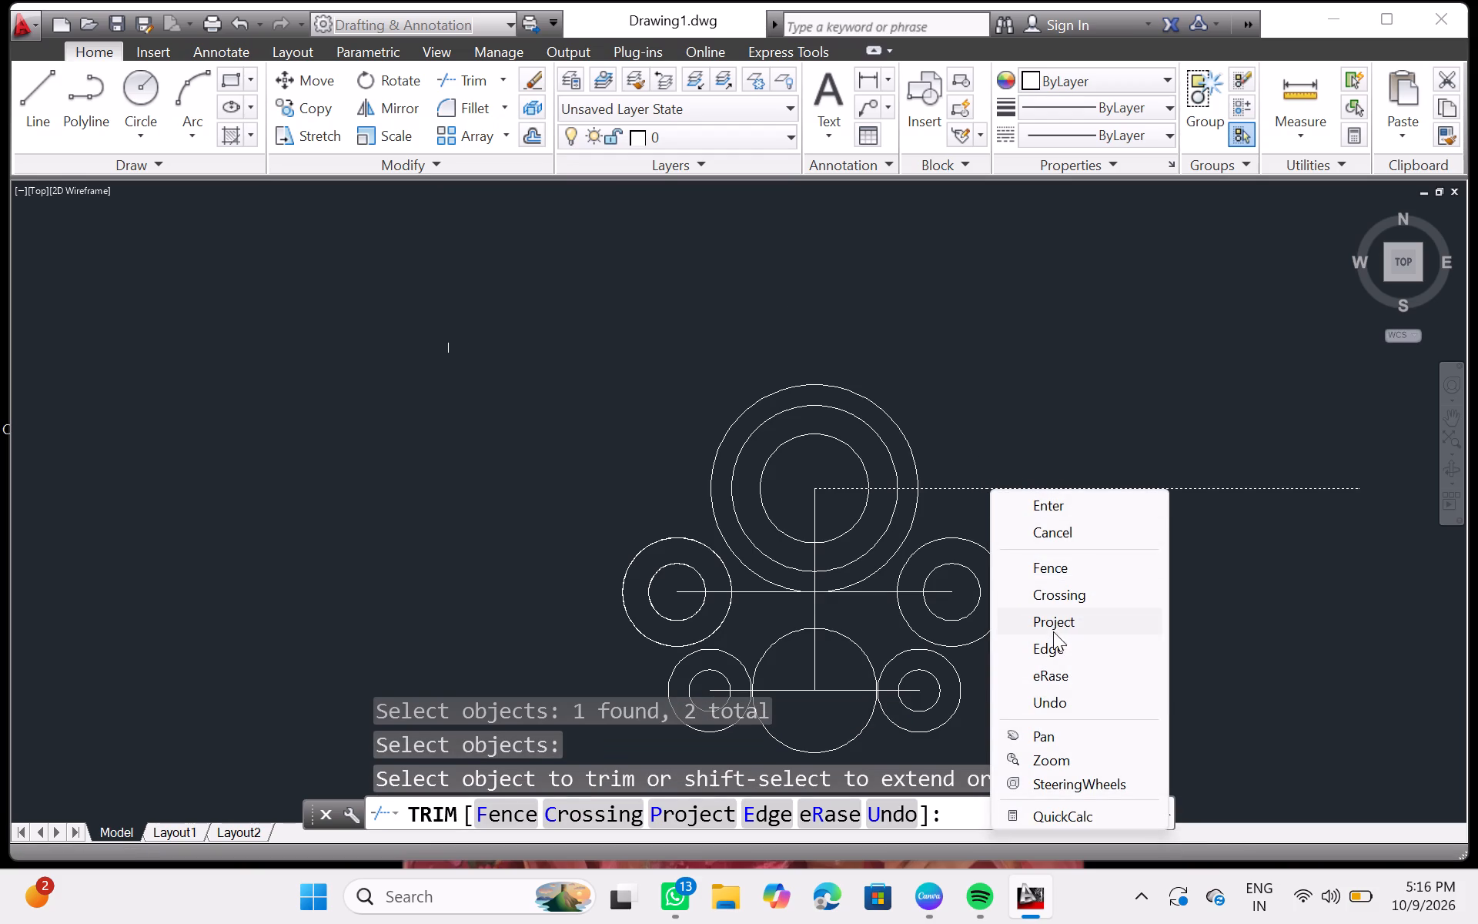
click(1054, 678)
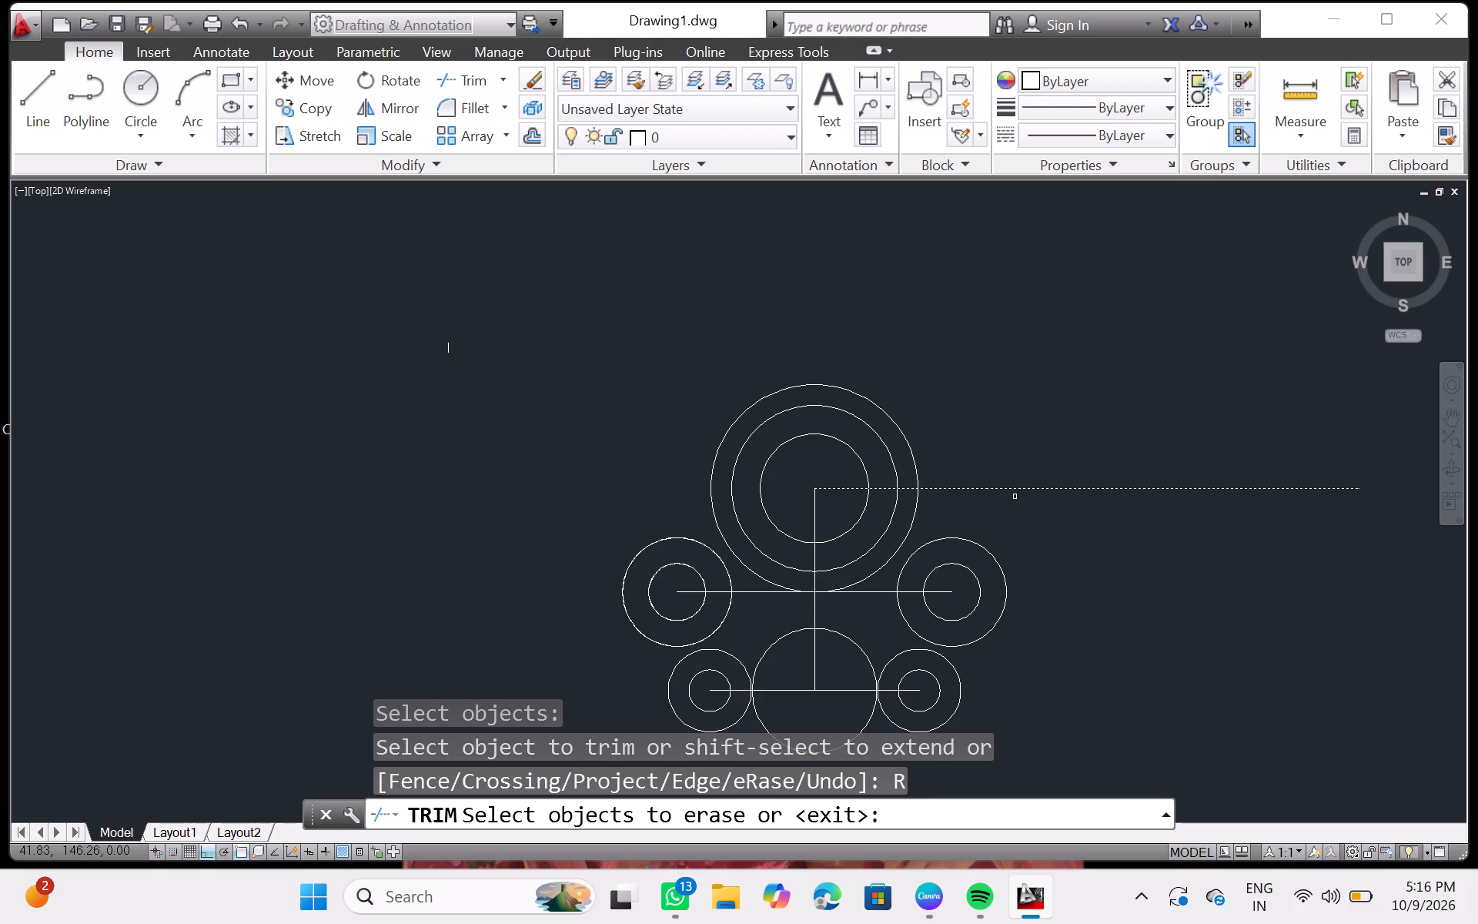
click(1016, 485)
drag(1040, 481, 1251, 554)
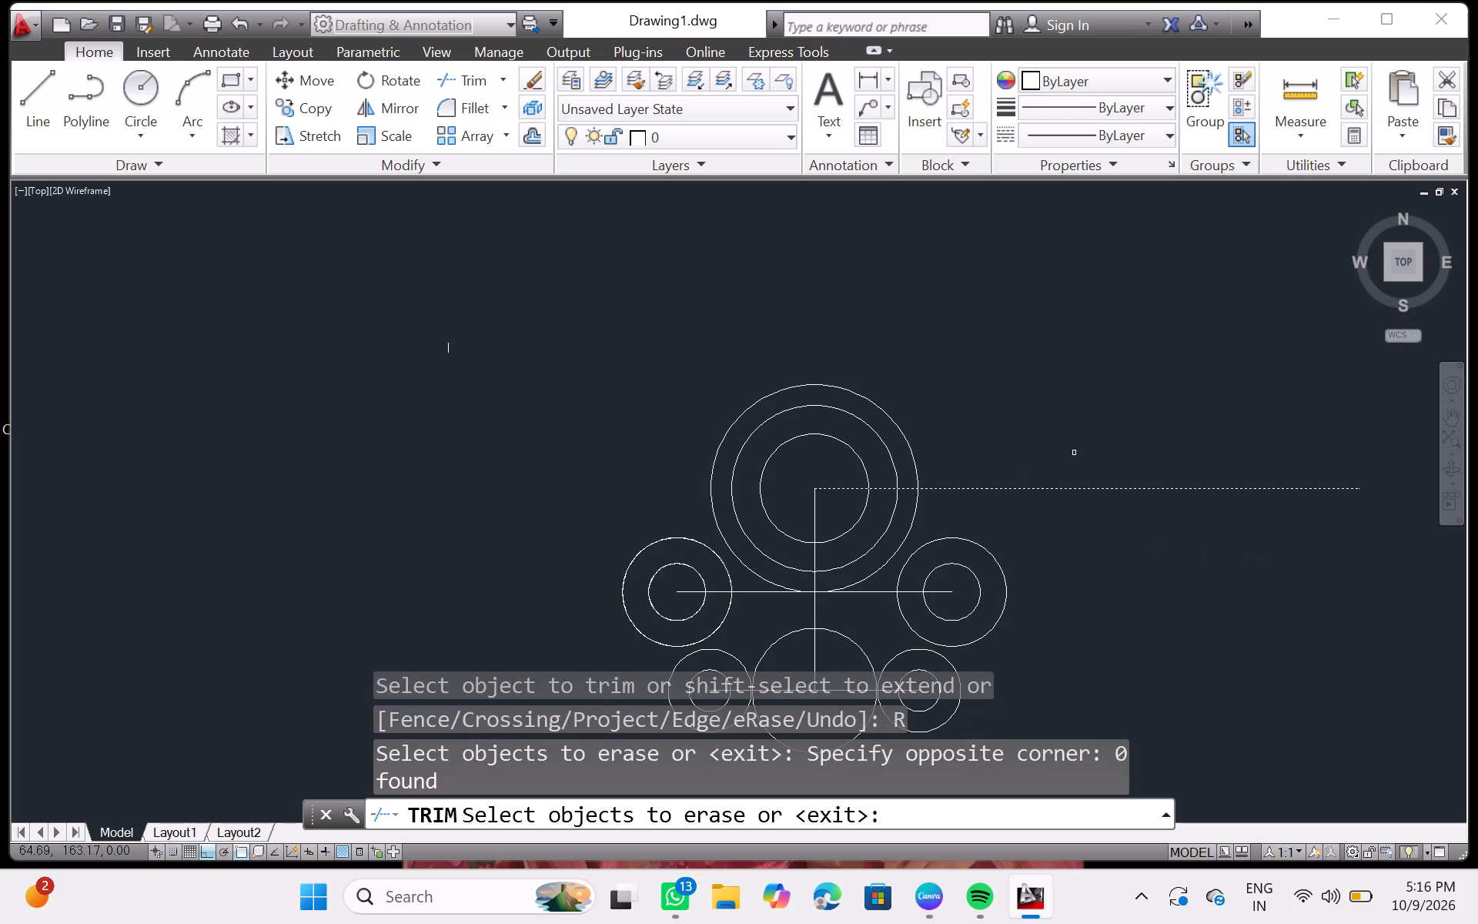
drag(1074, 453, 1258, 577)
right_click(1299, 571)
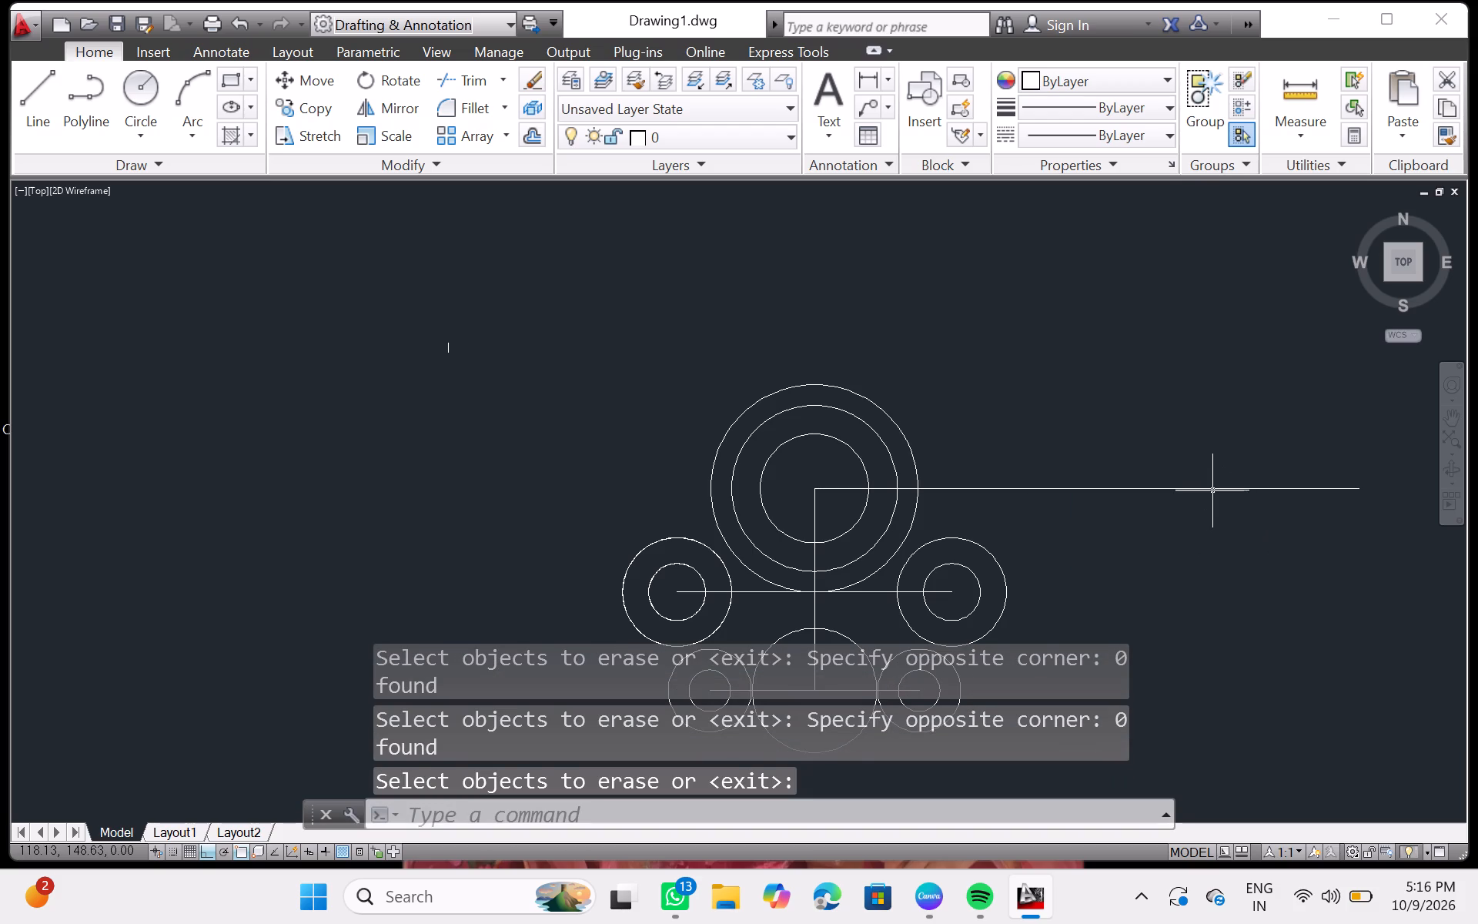
Erase the long horizontal extension segment beyond the upper circles.
click(1212, 490)
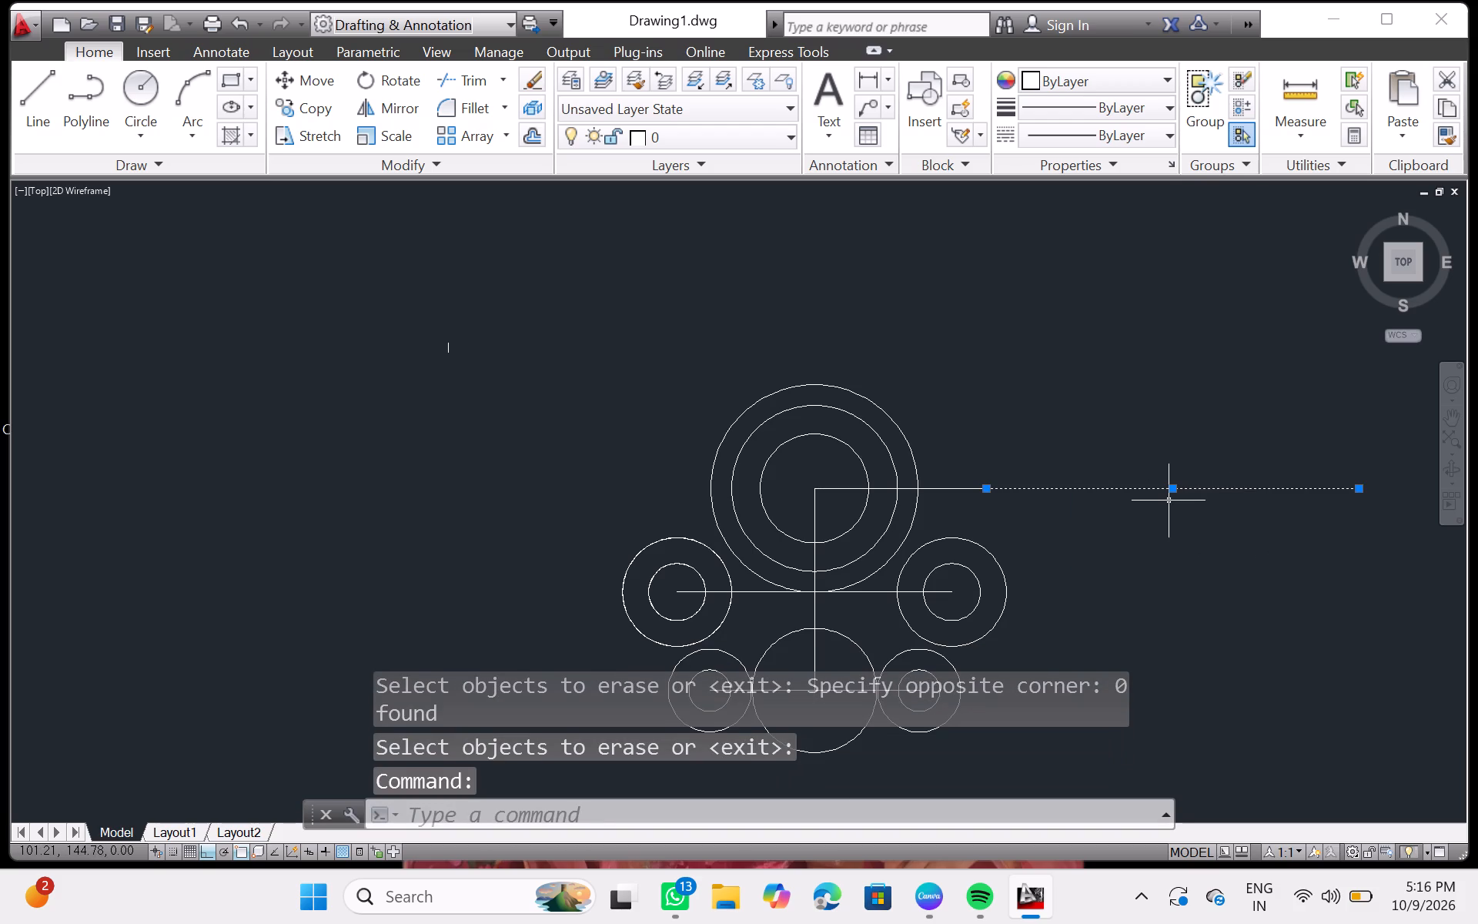
key(Delete)
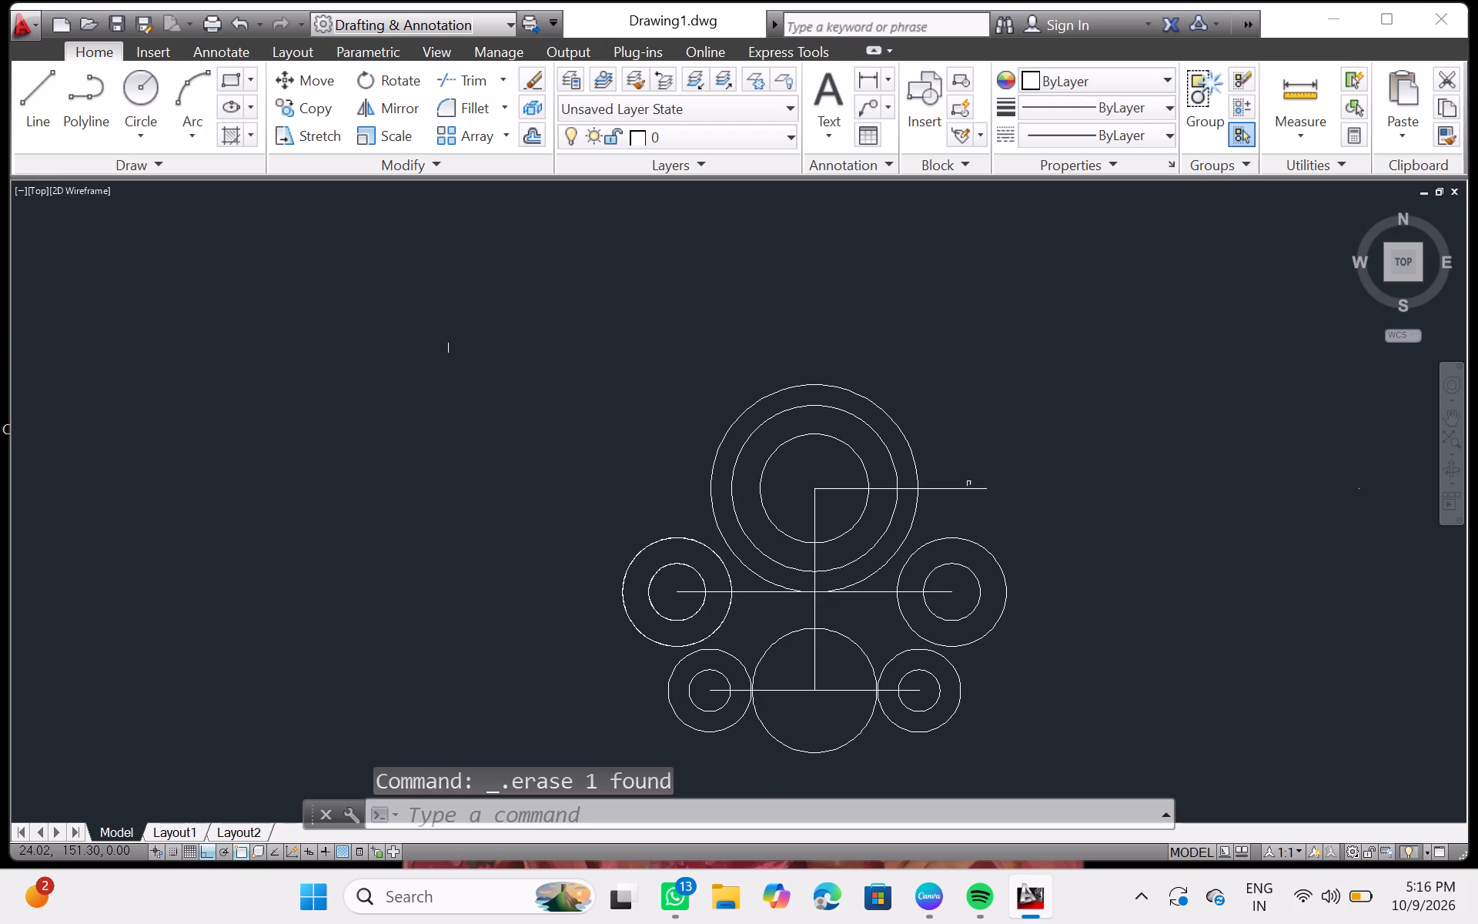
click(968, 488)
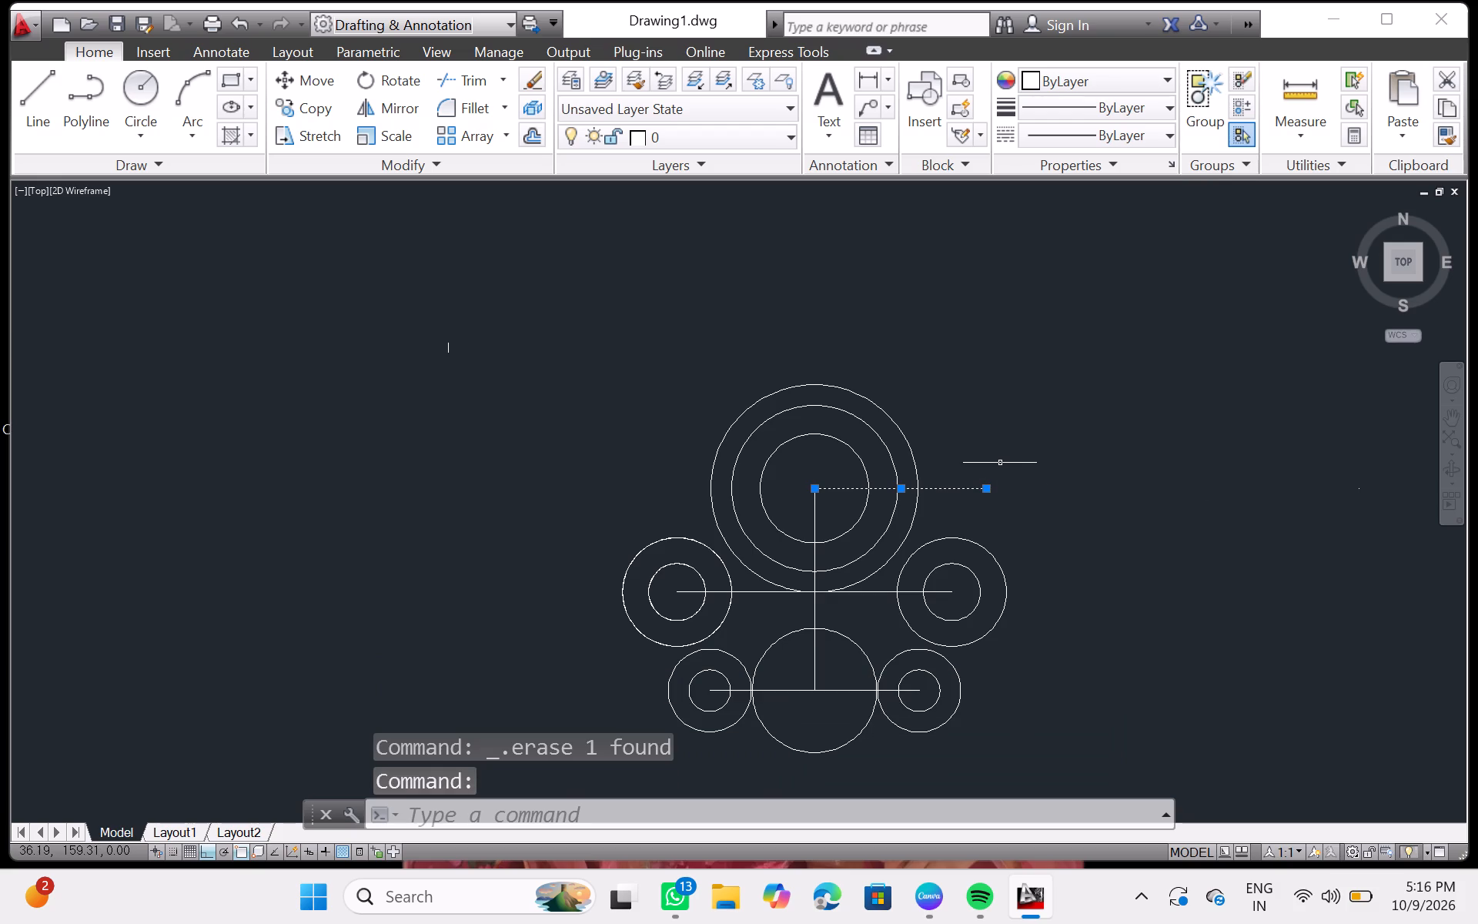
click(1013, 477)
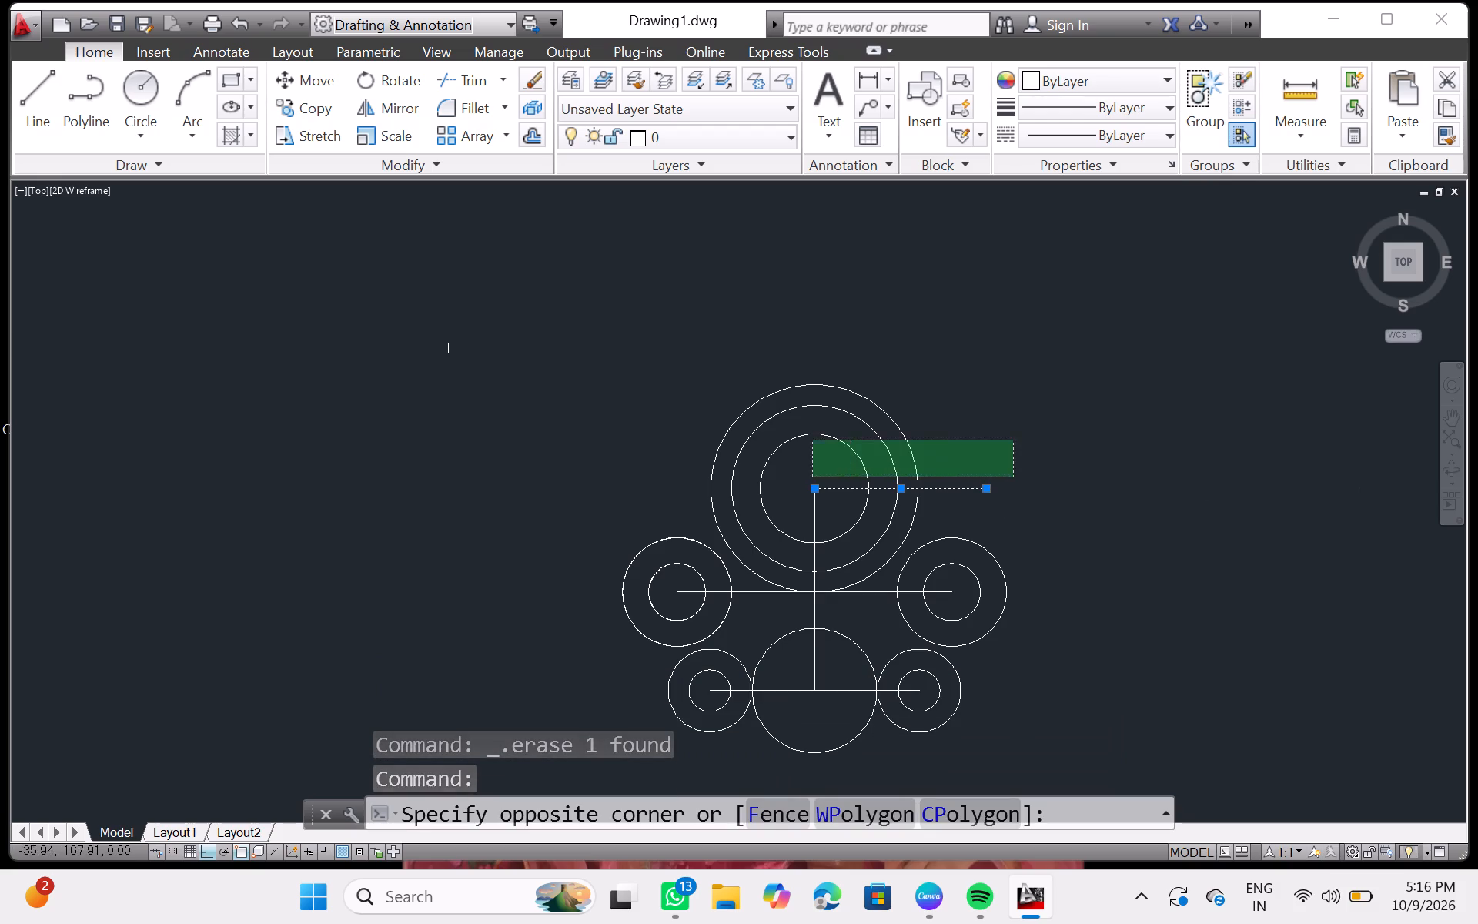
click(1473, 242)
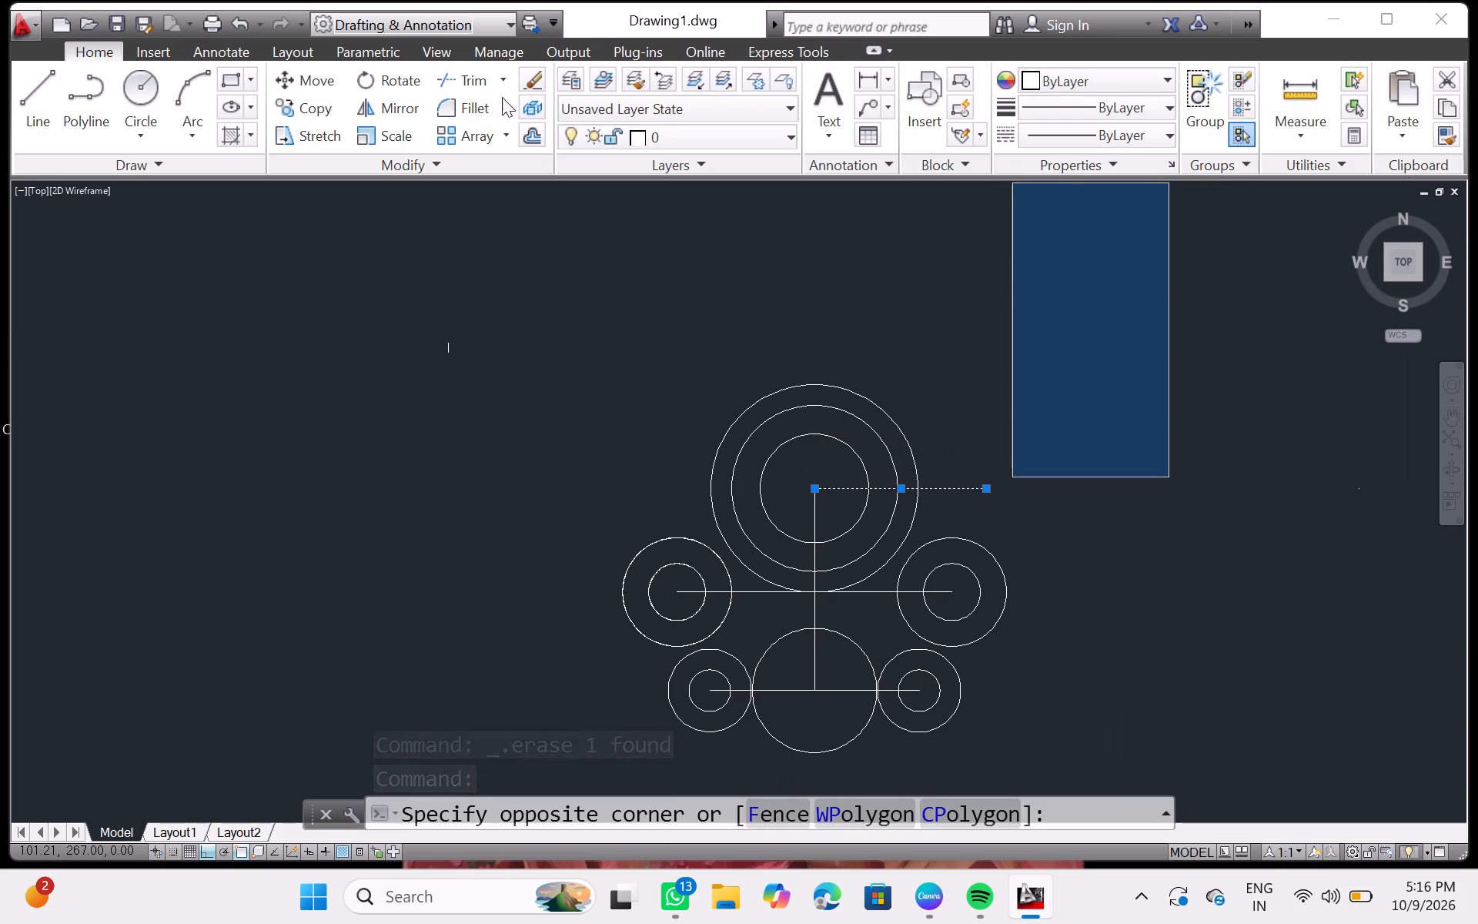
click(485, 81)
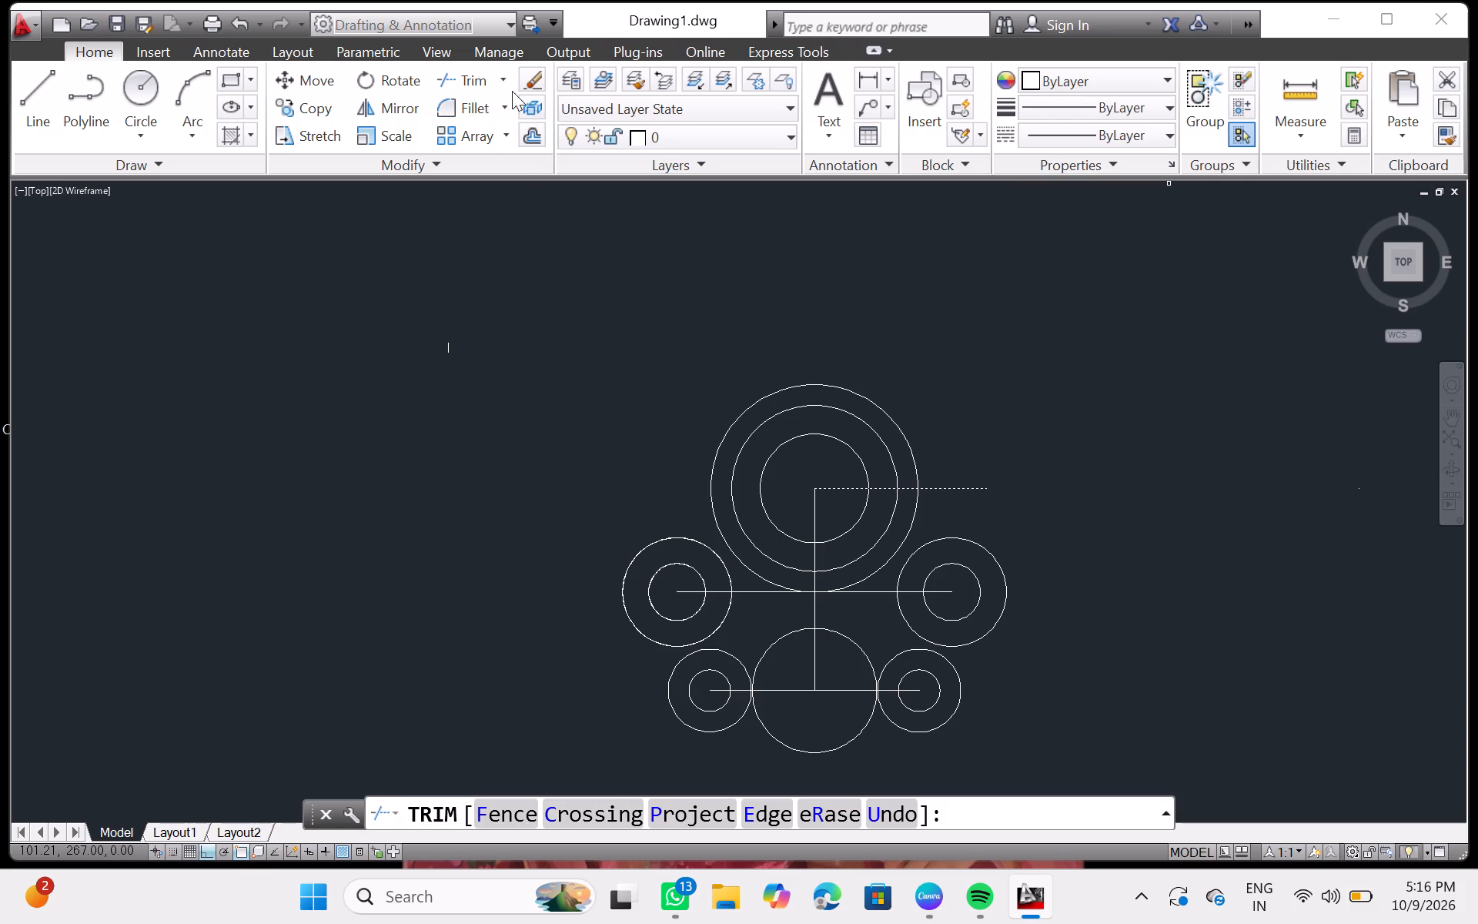
Erase the remaining horizontal line running from the upper centre past the circles, using Trim's eRase option with that line as cutting edge.
click(503, 75)
click(510, 109)
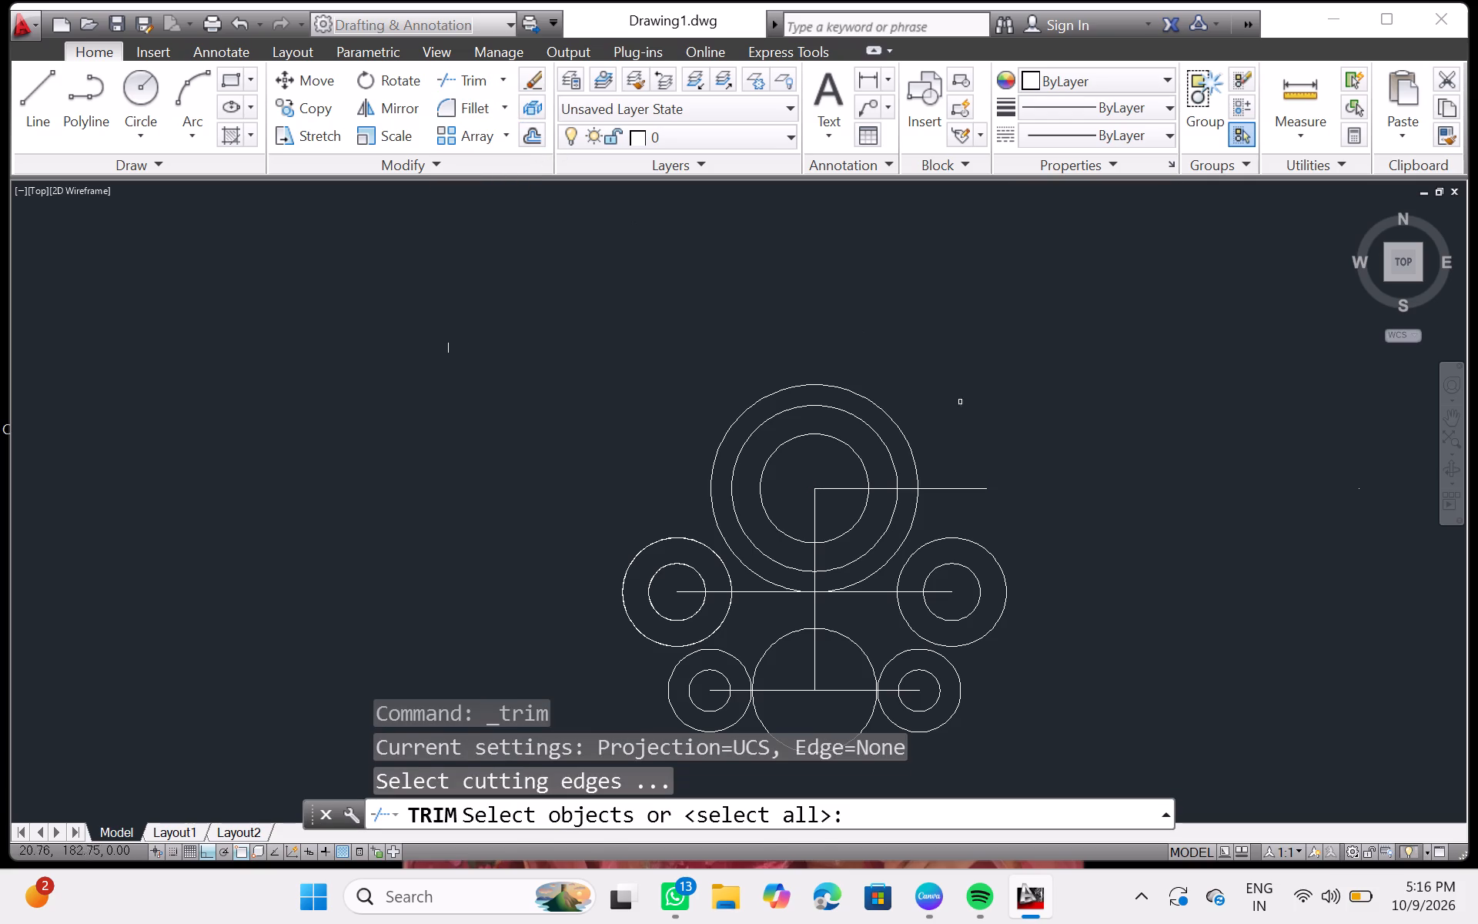
click(985, 486)
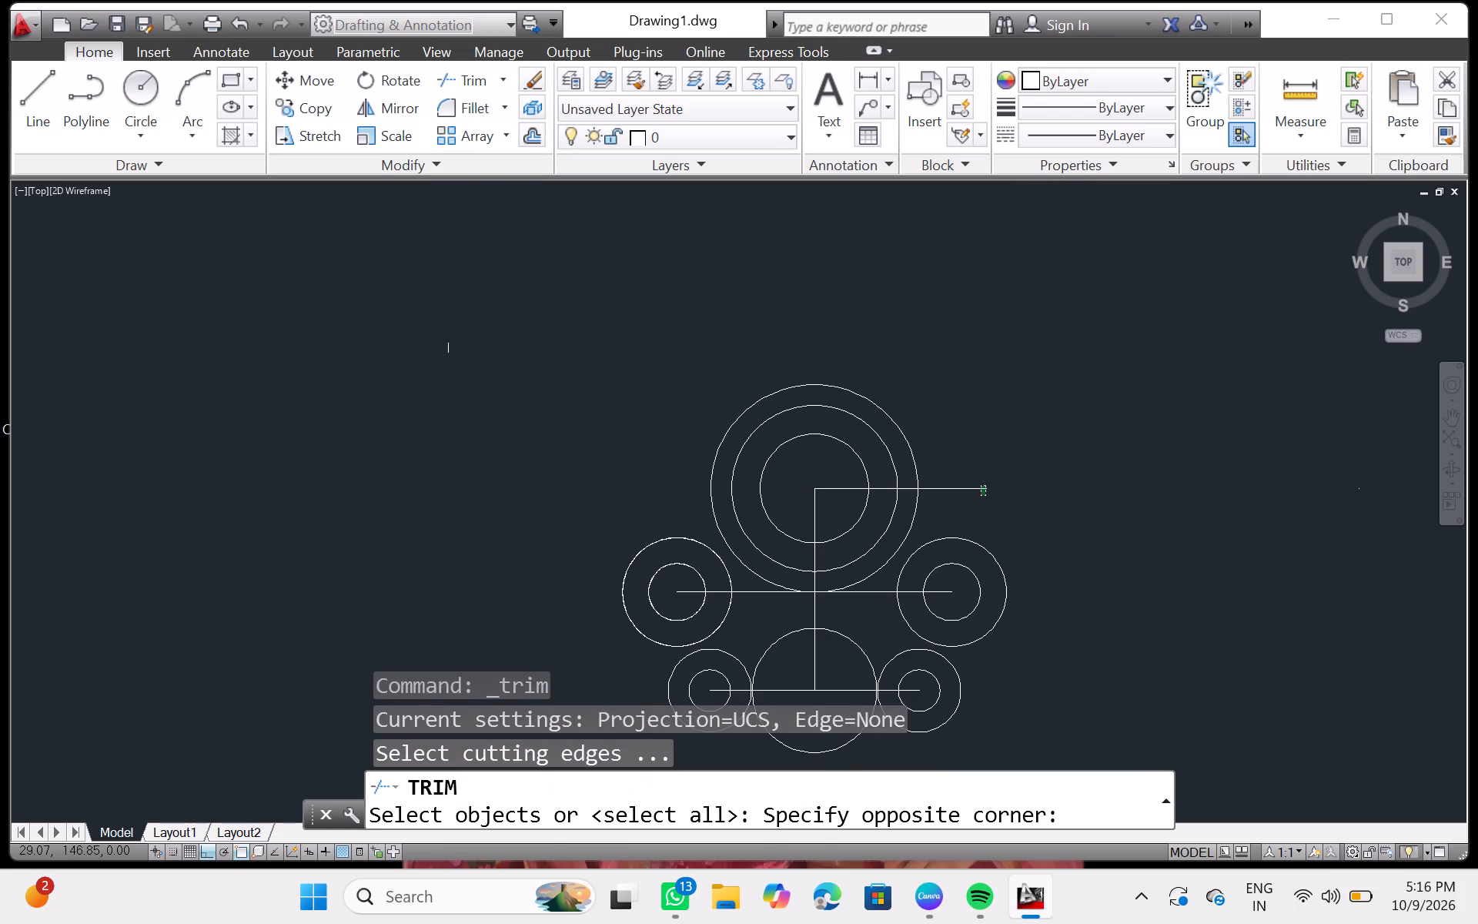
click(974, 494)
click(983, 490)
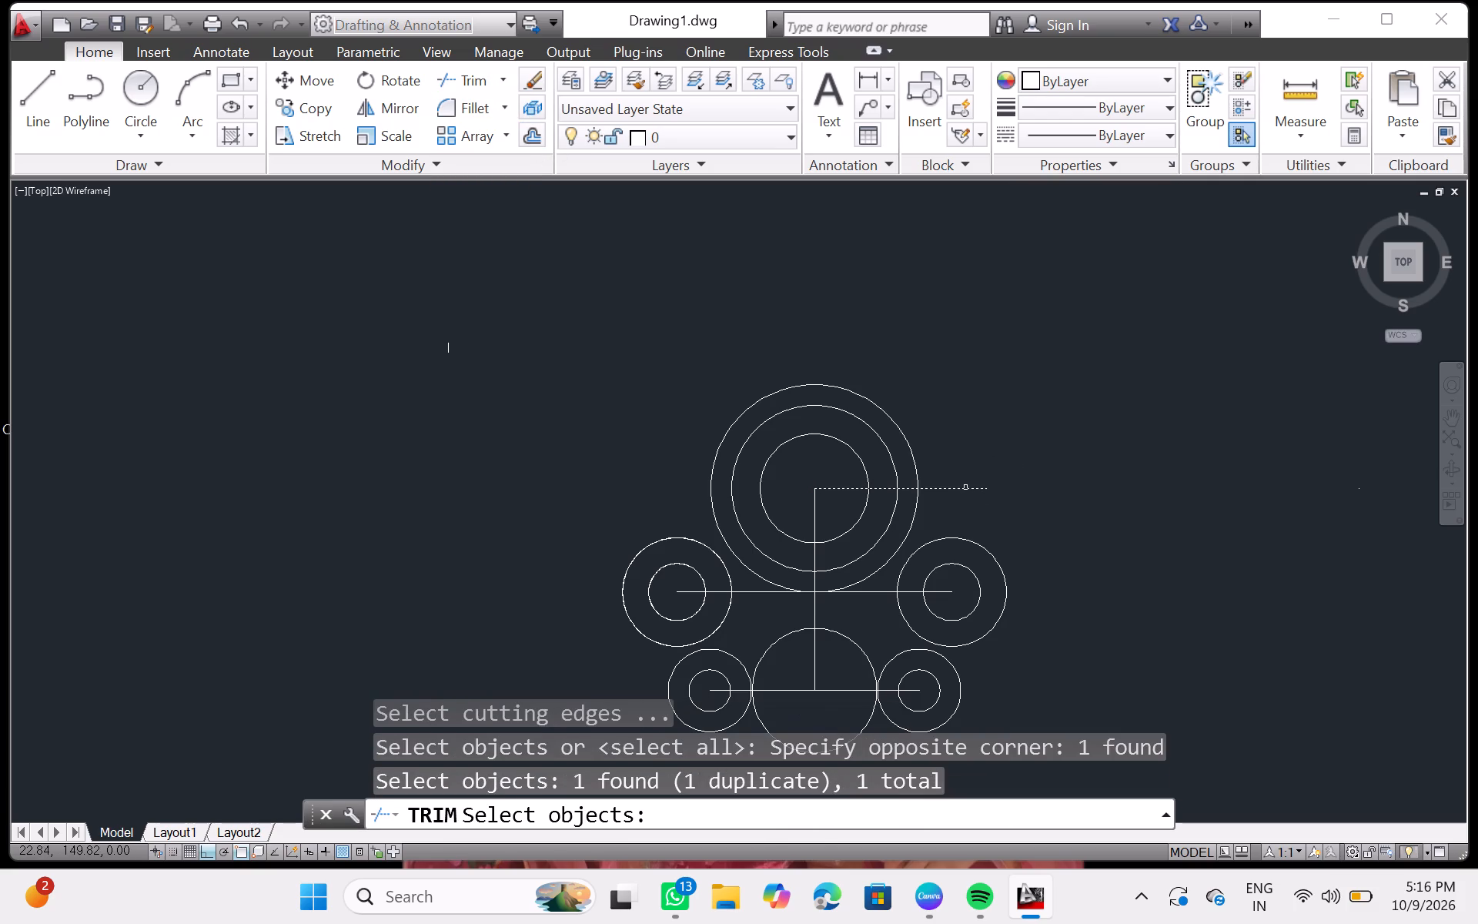
click(965, 487)
right_click(960, 477)
right_click(988, 489)
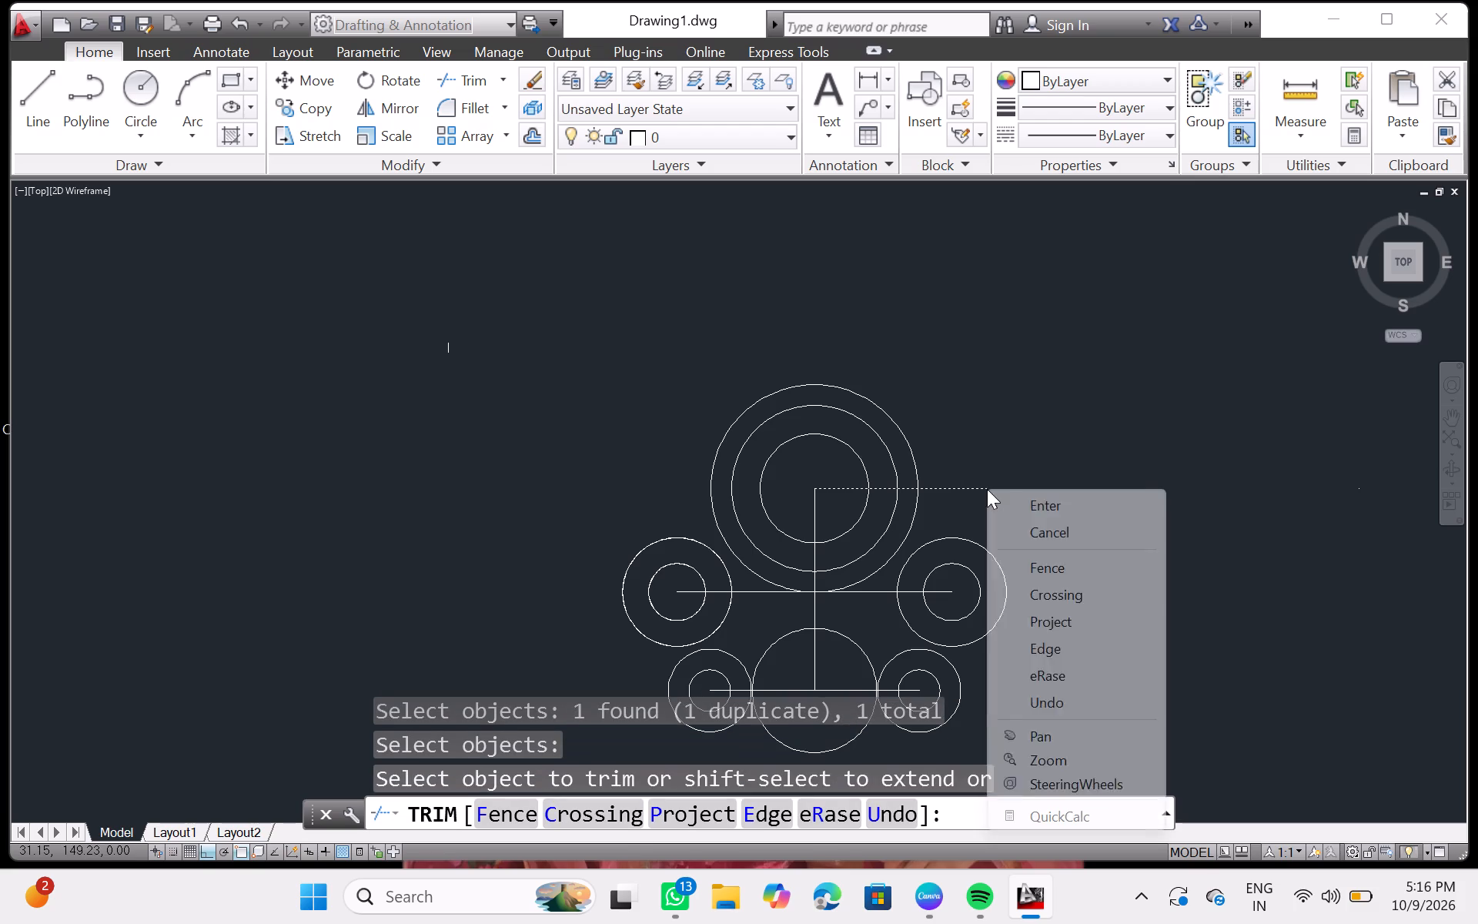
click(1063, 667)
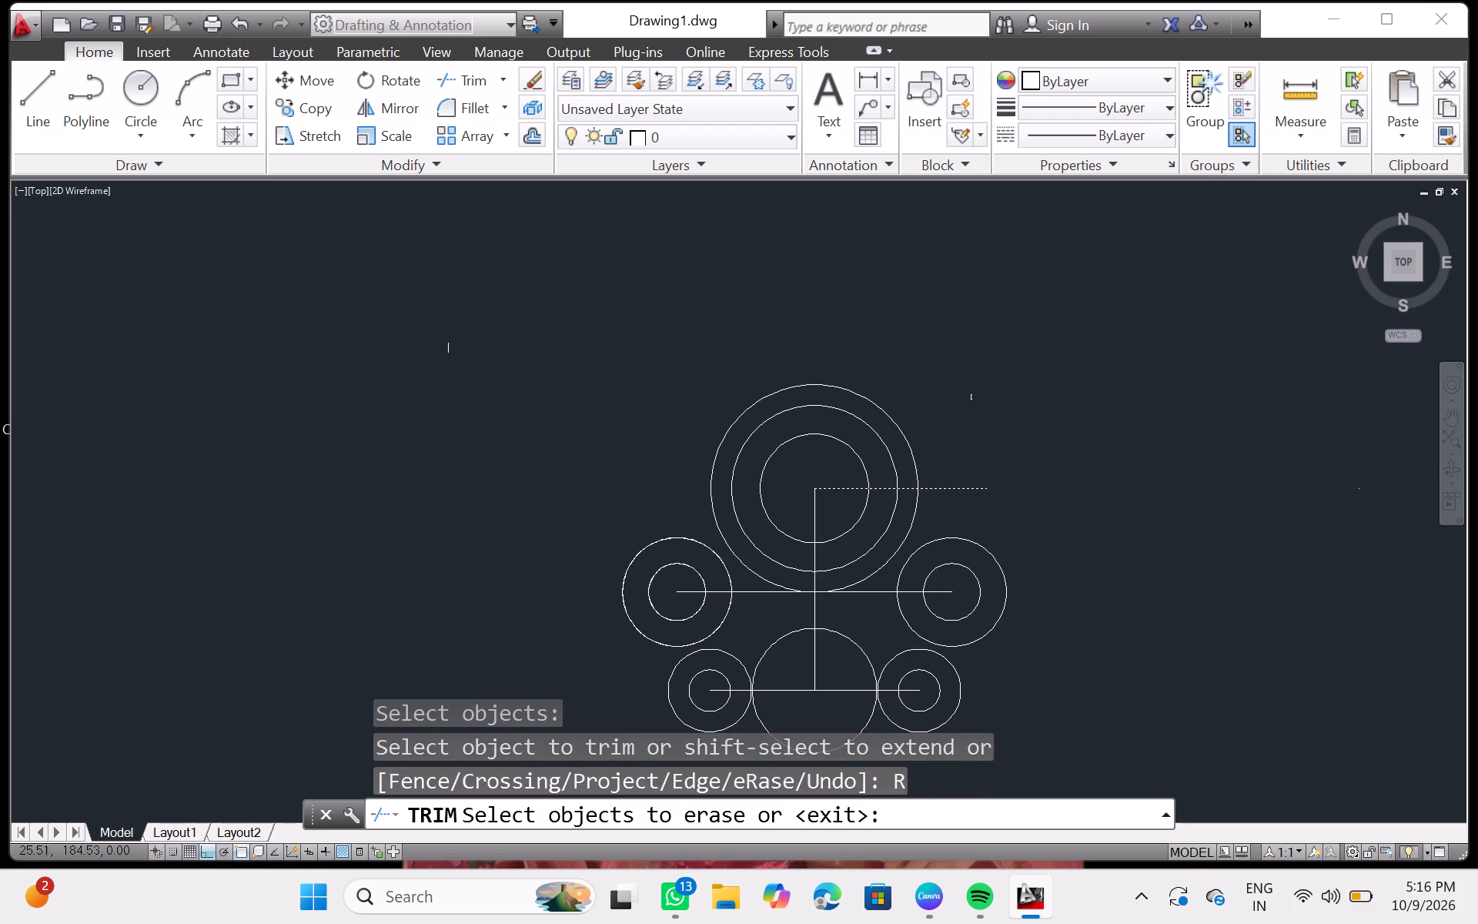
click(971, 486)
click(997, 483)
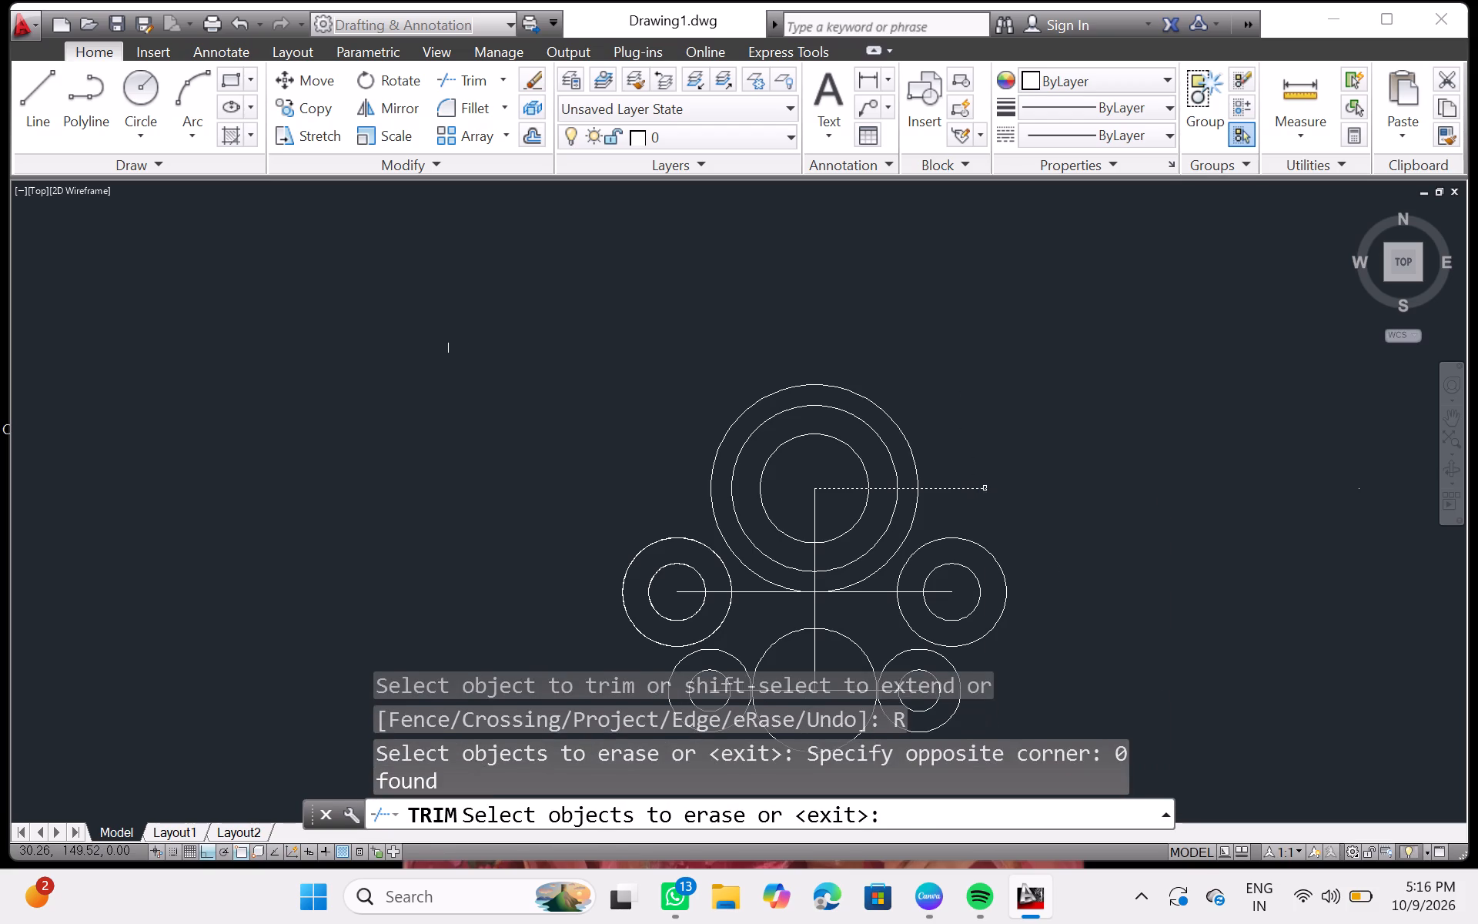
click(985, 488)
click(968, 488)
drag(959, 488, 971, 482)
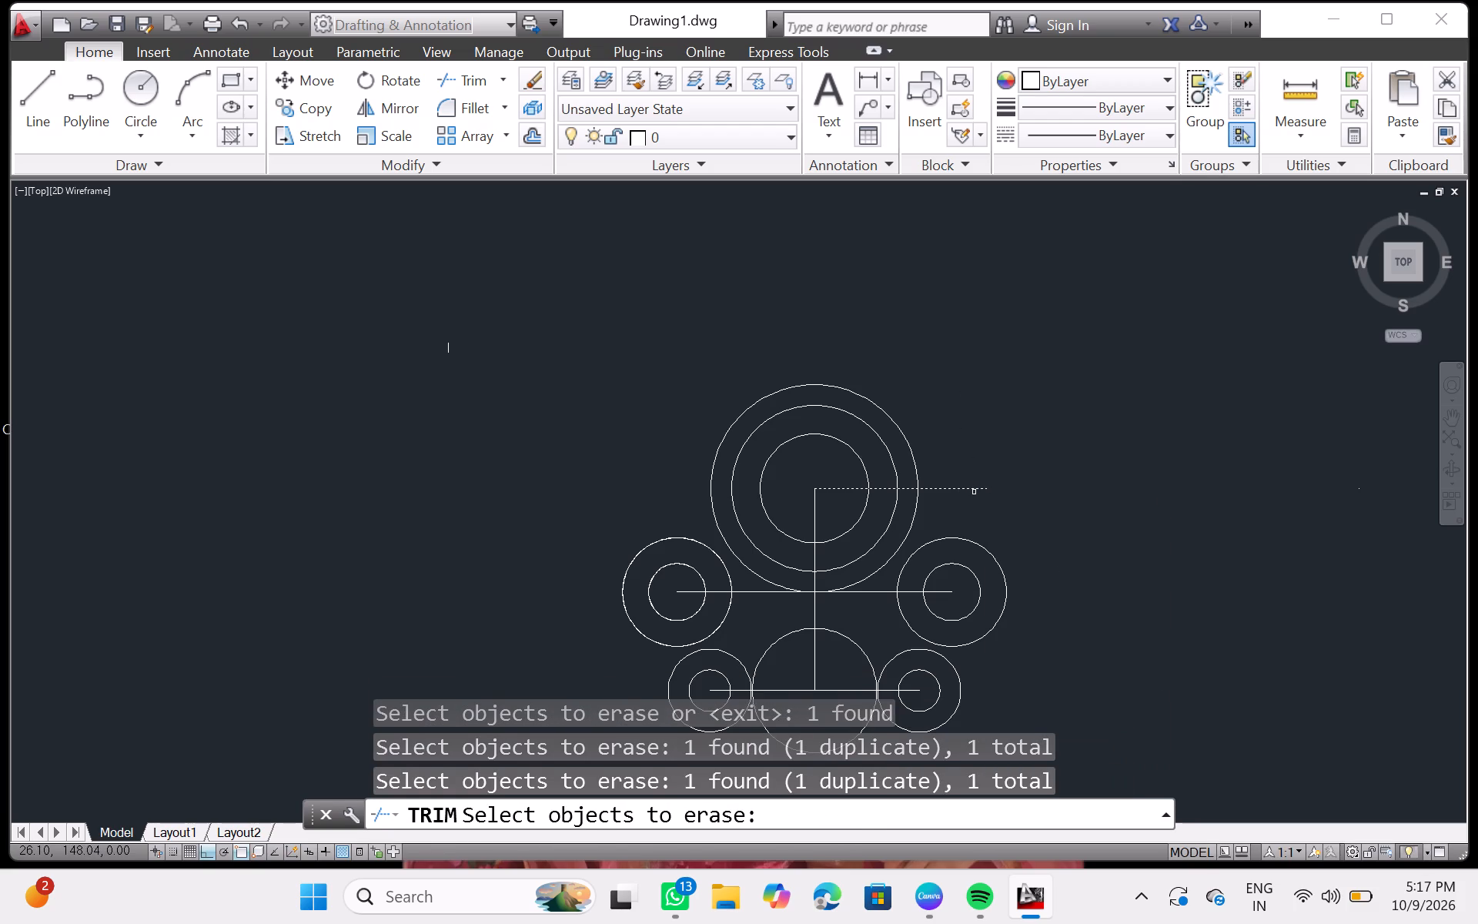
right_click(974, 492)
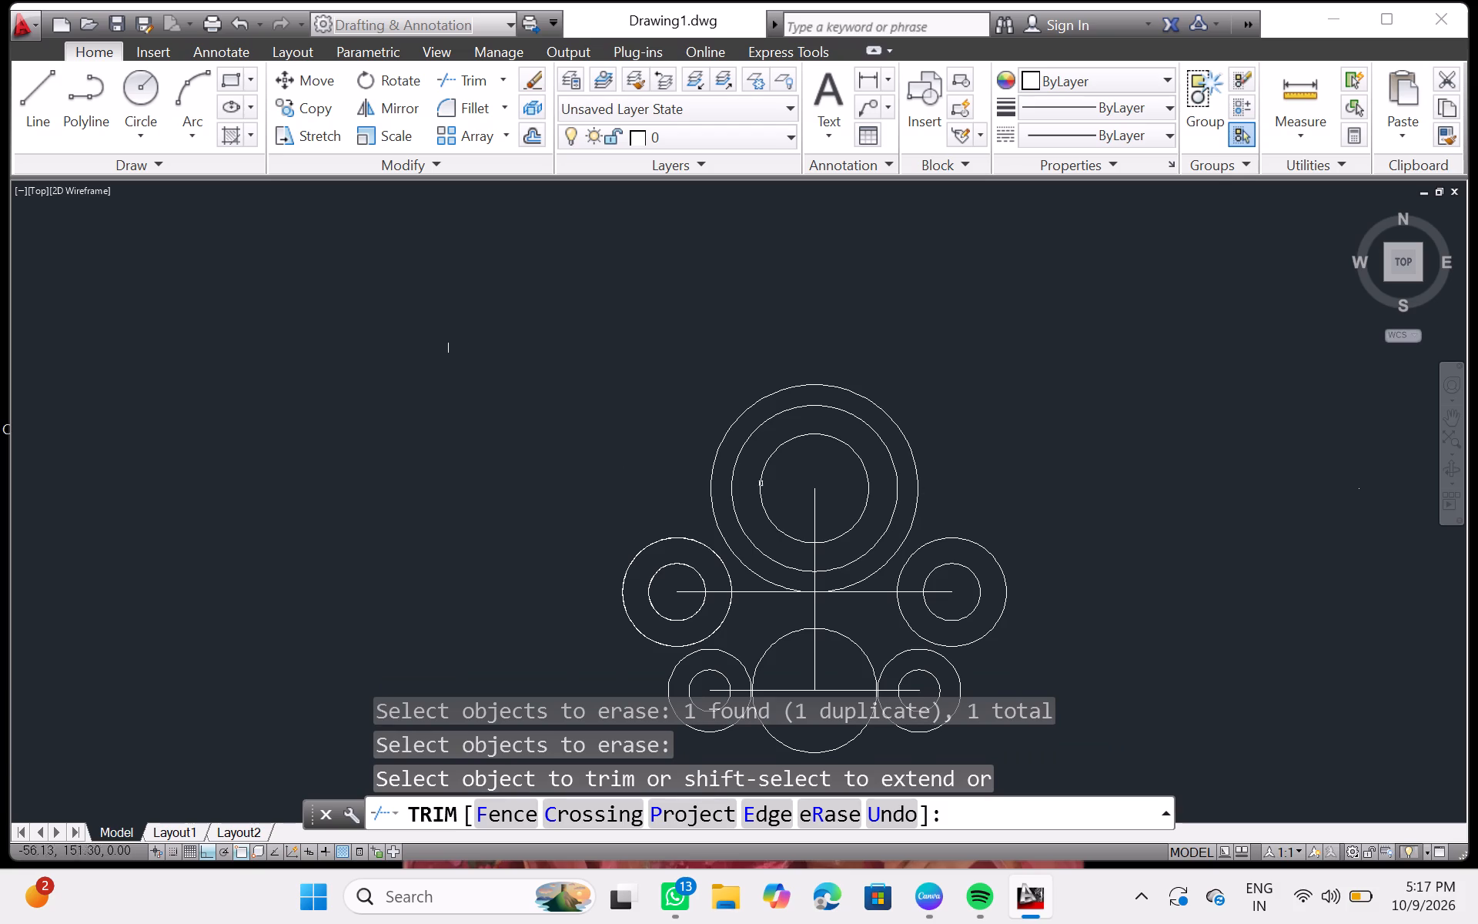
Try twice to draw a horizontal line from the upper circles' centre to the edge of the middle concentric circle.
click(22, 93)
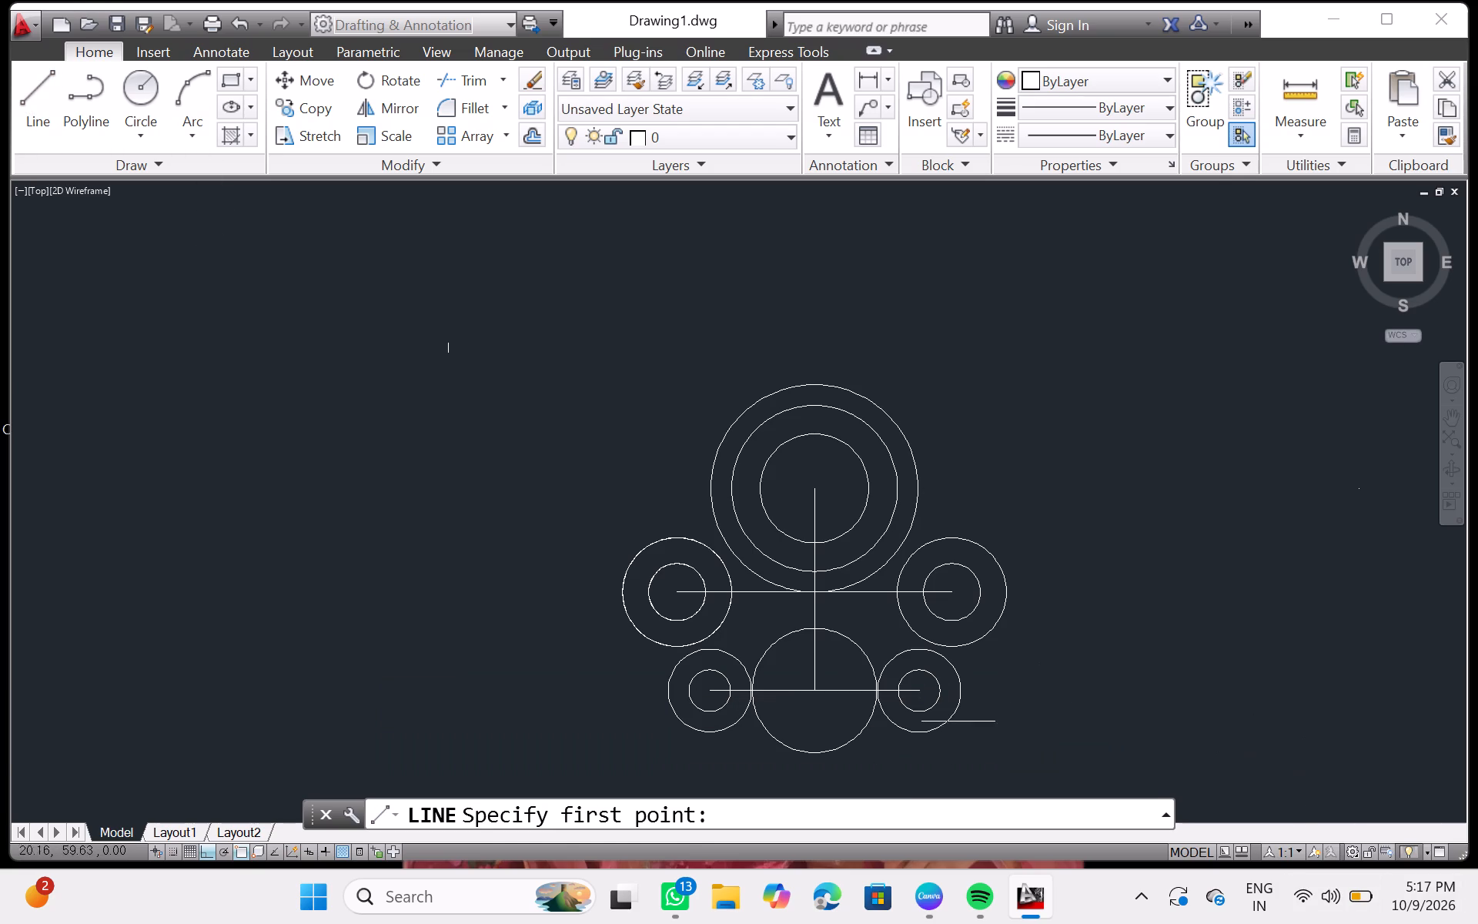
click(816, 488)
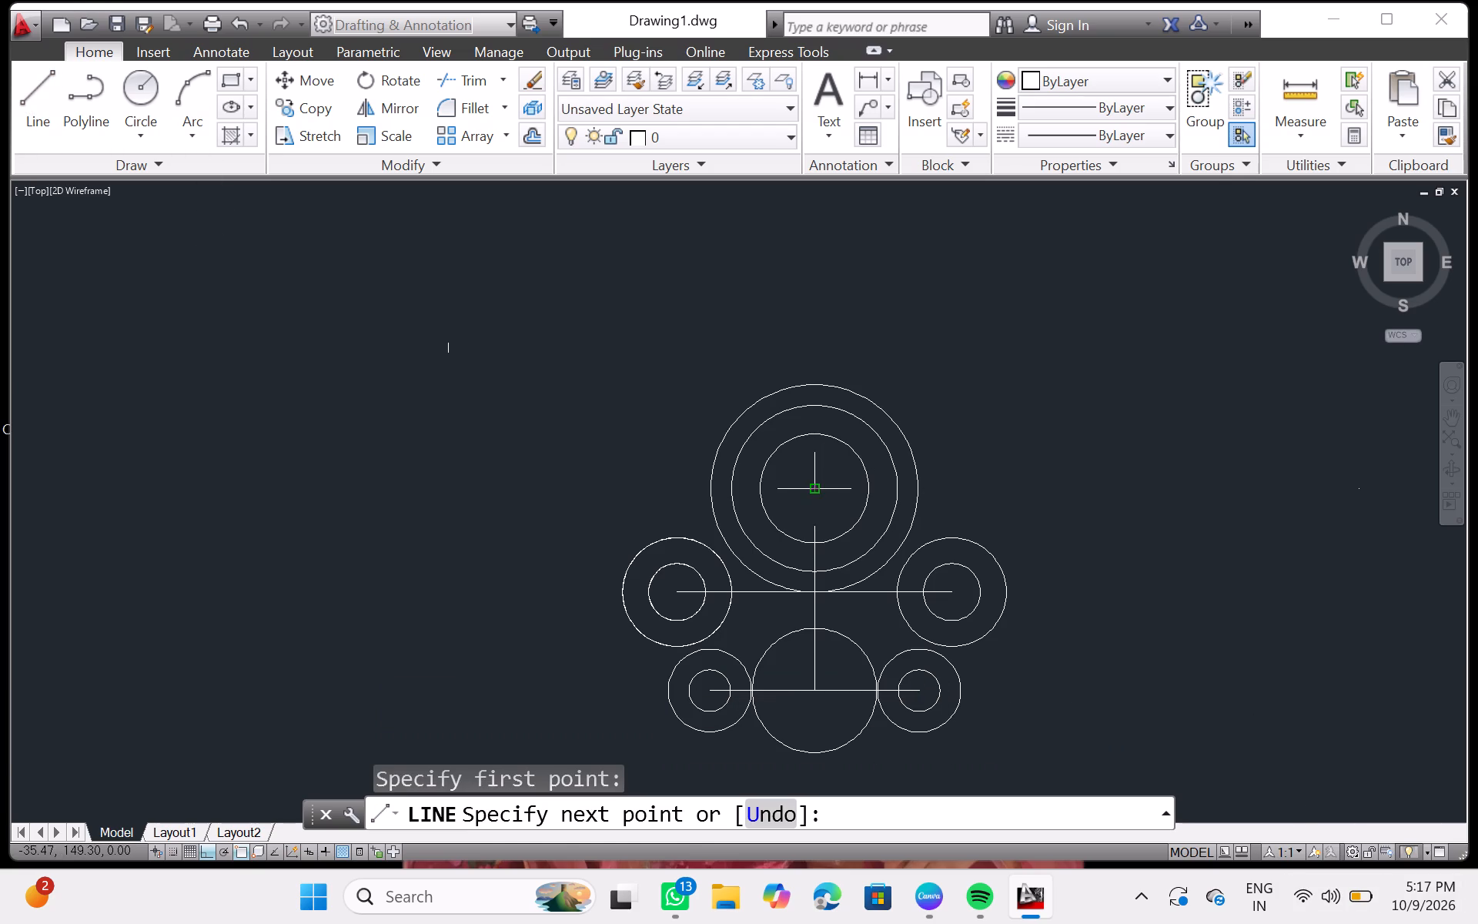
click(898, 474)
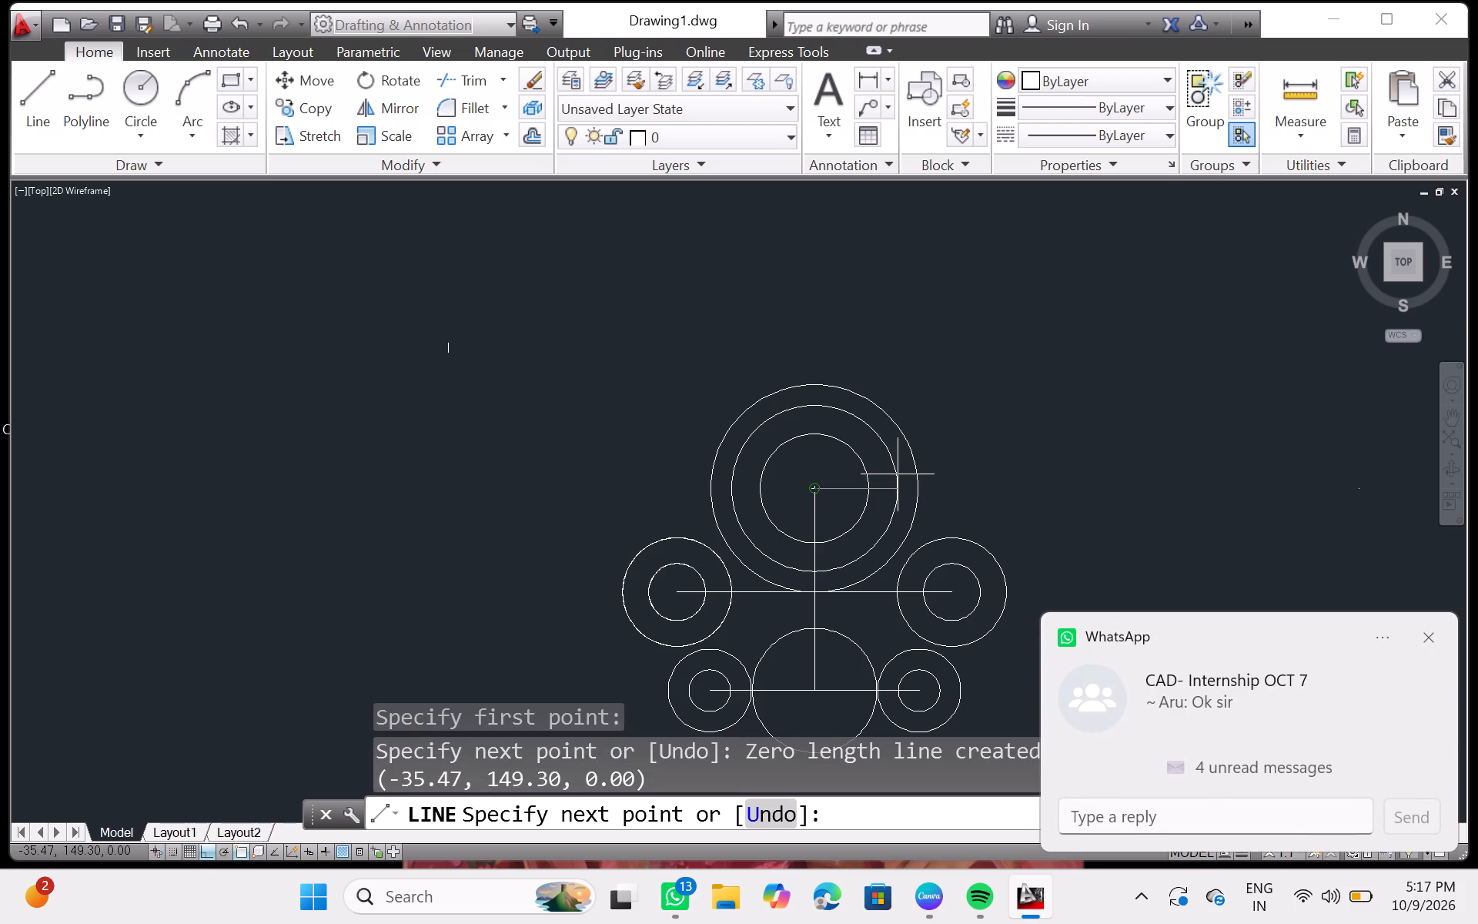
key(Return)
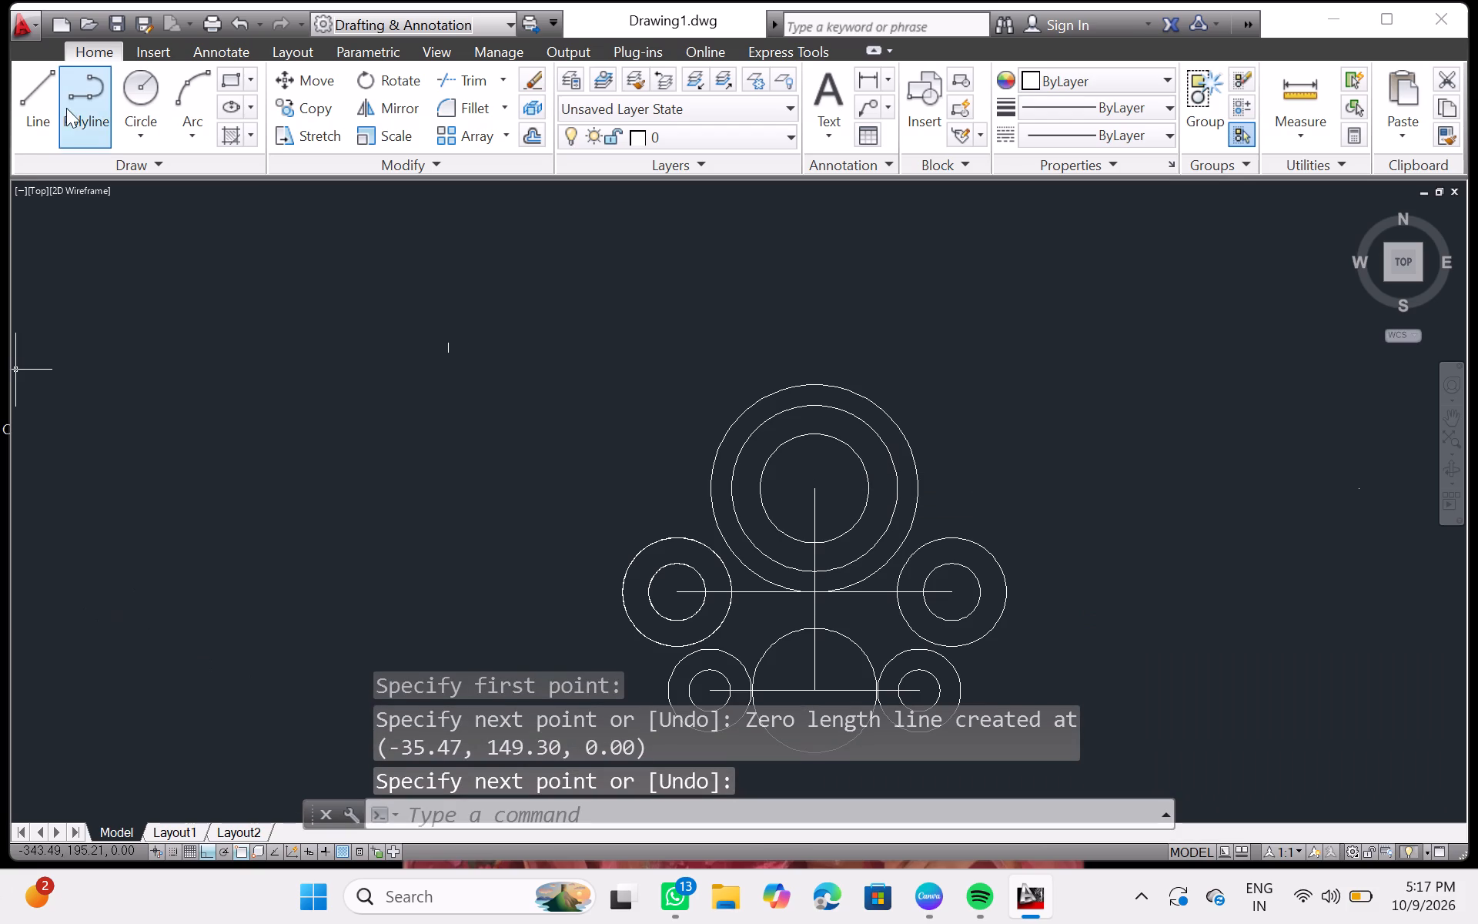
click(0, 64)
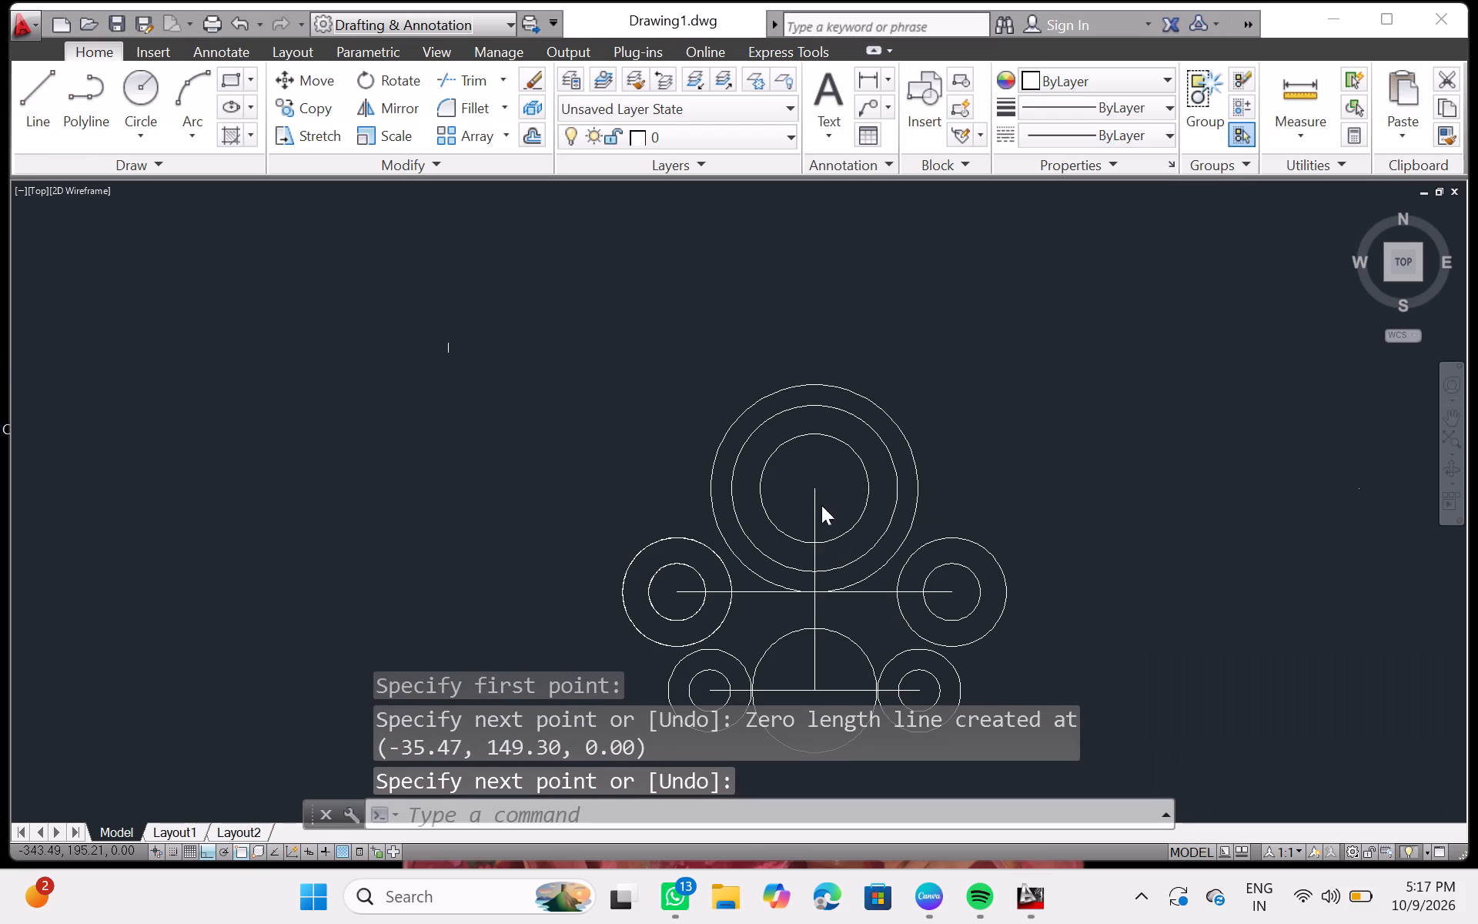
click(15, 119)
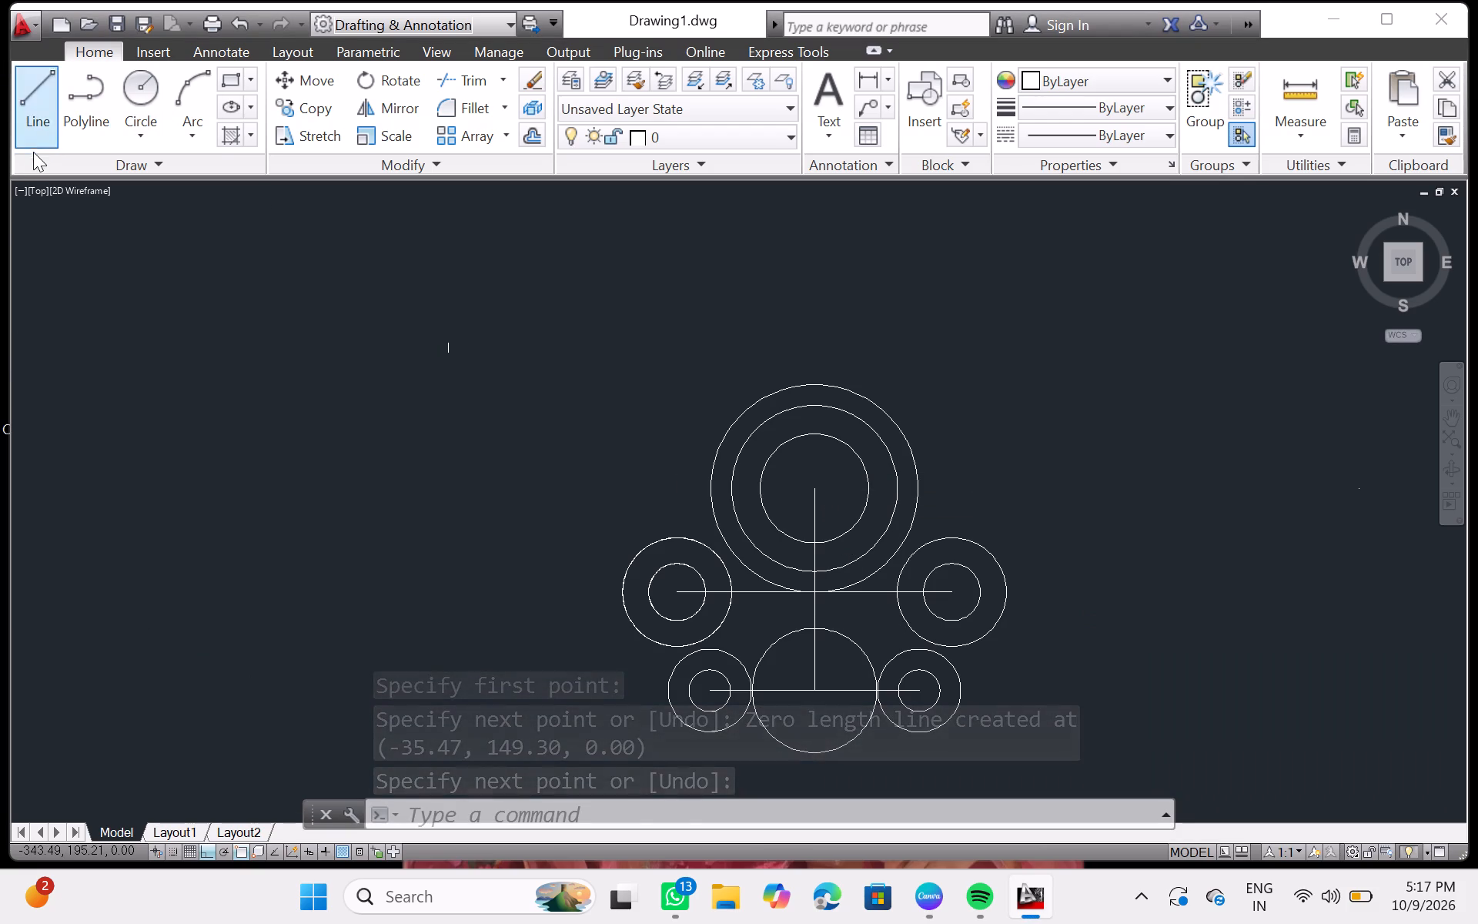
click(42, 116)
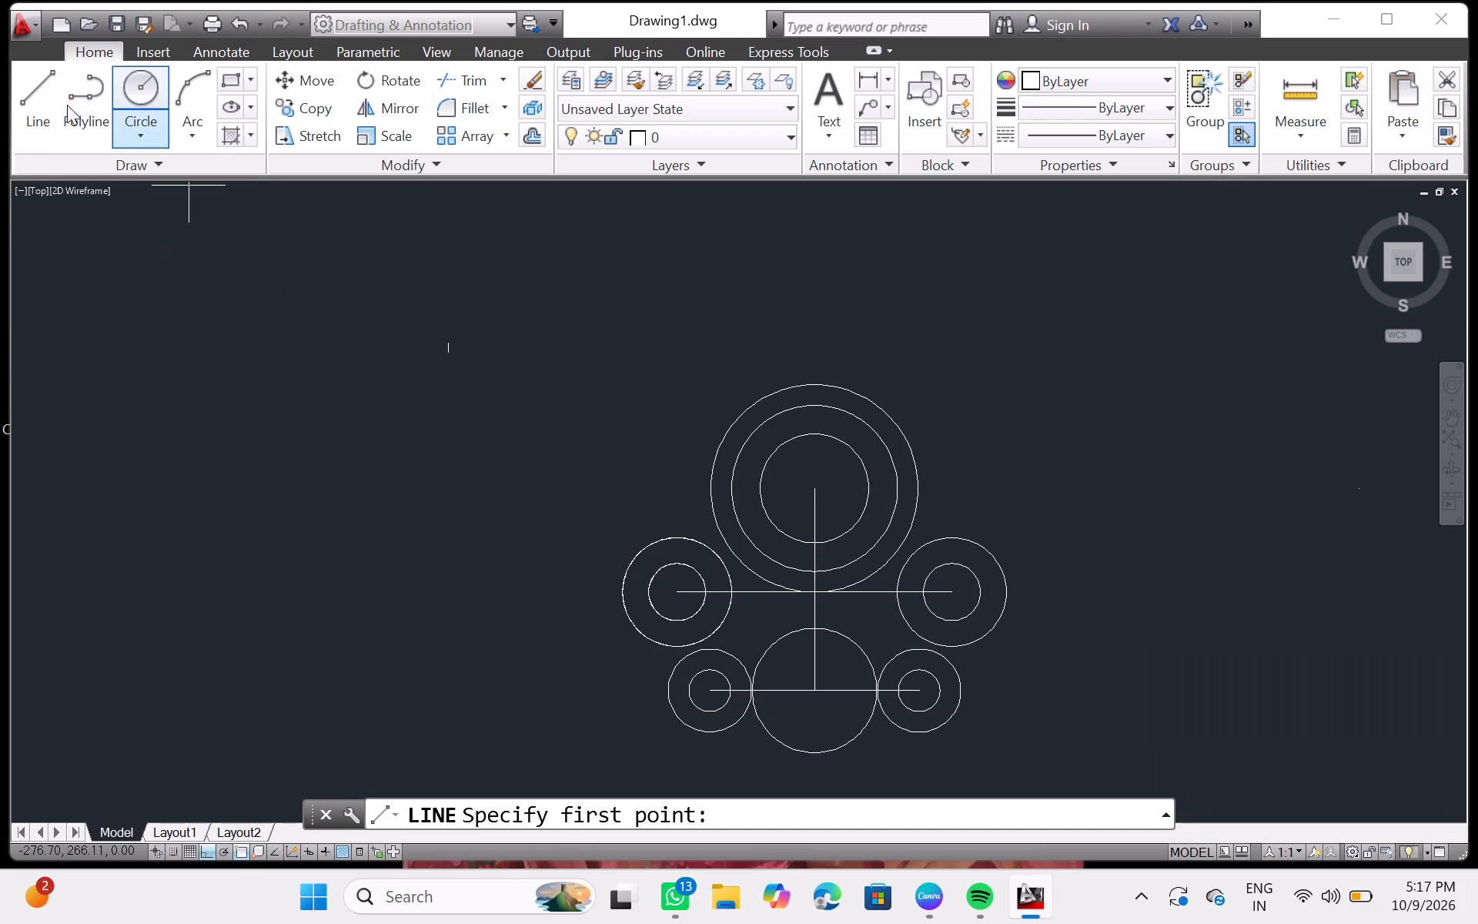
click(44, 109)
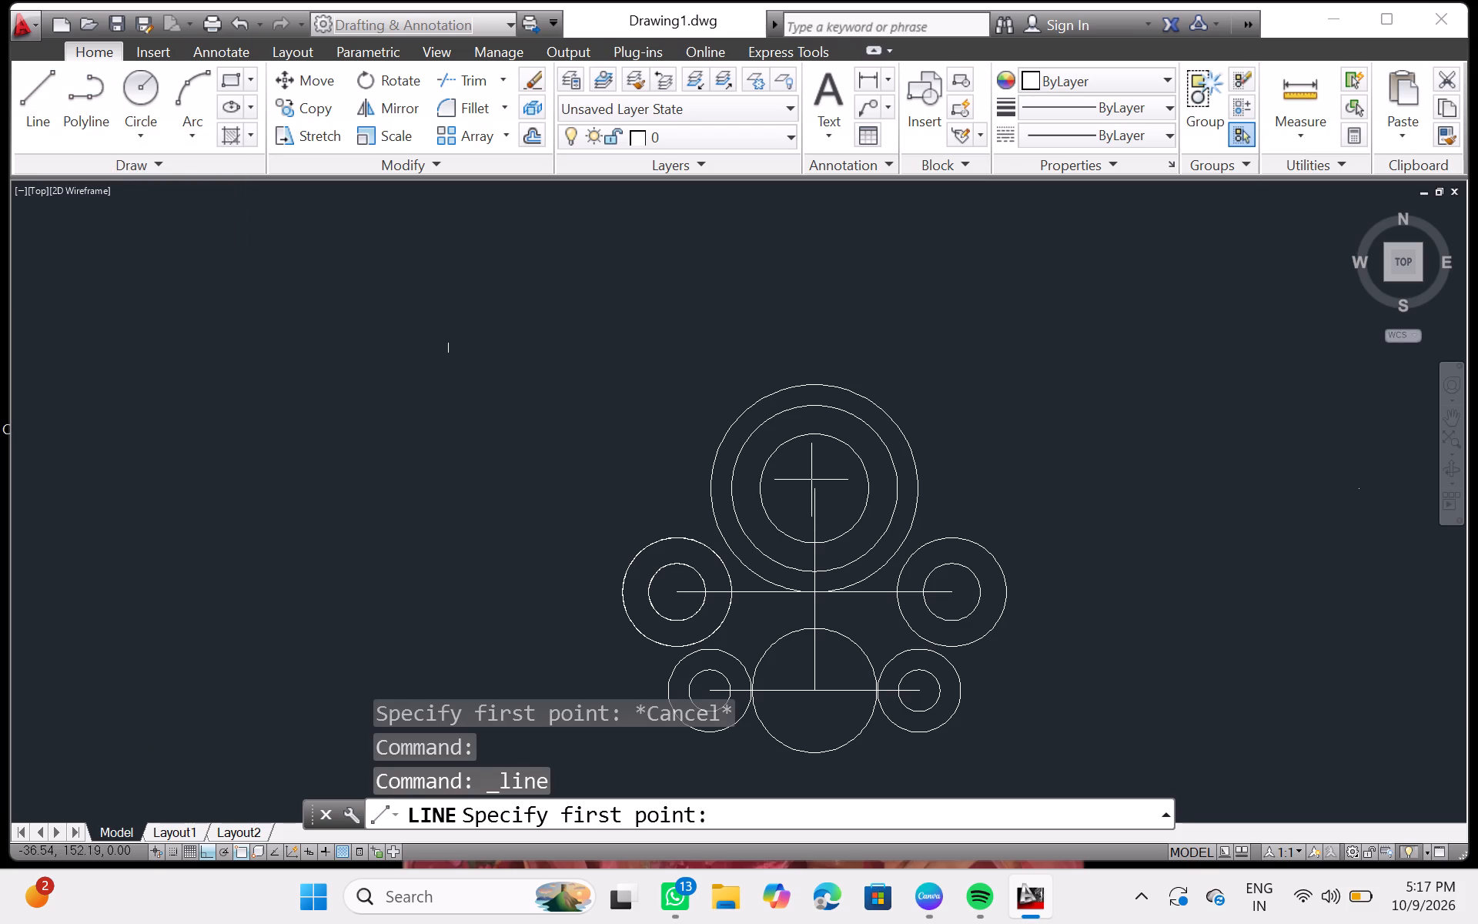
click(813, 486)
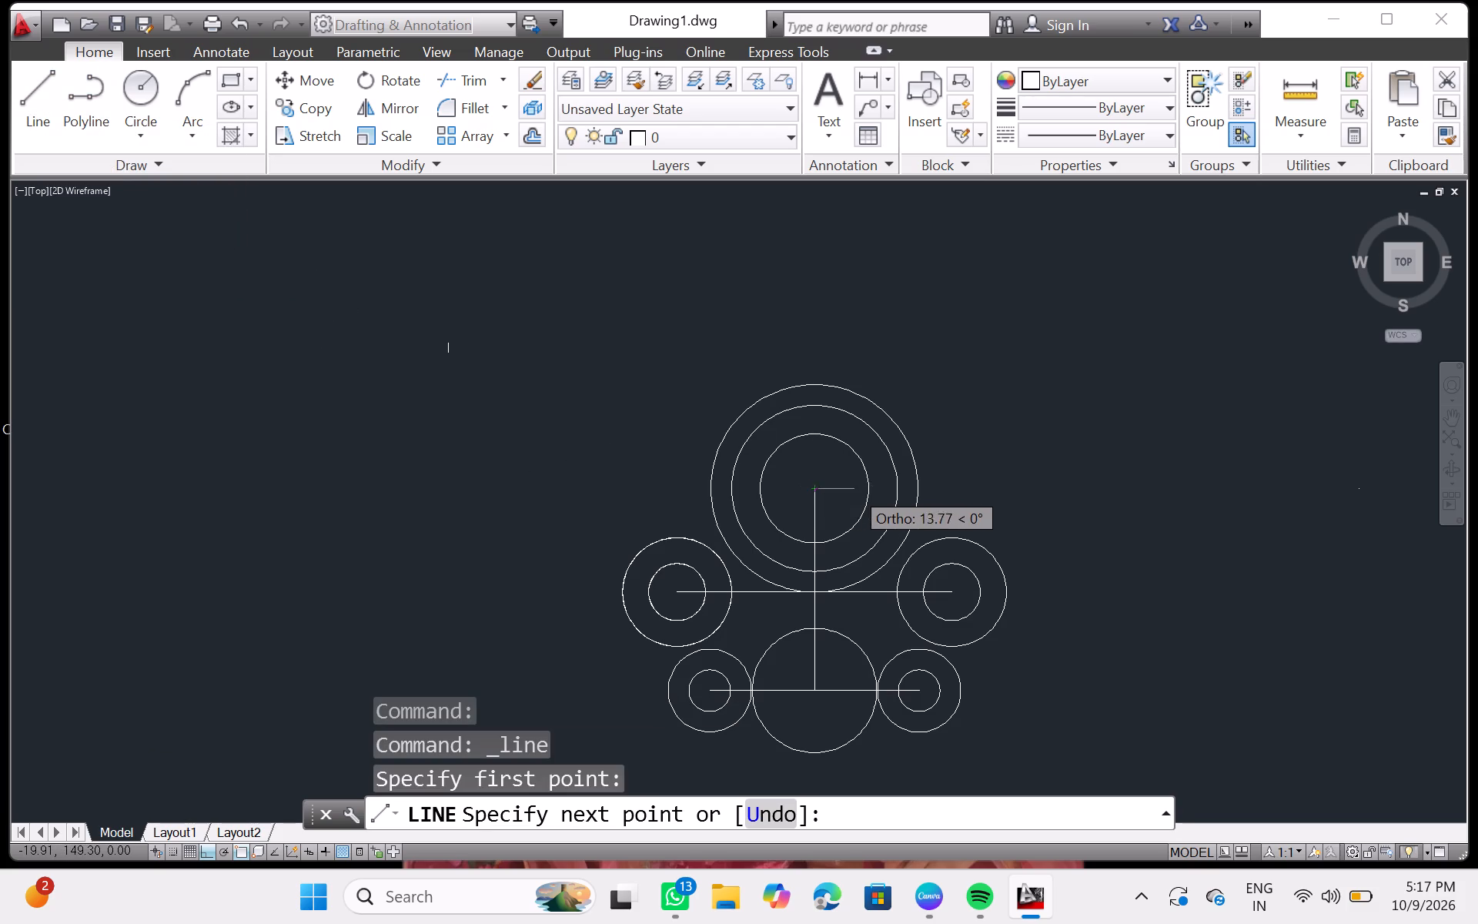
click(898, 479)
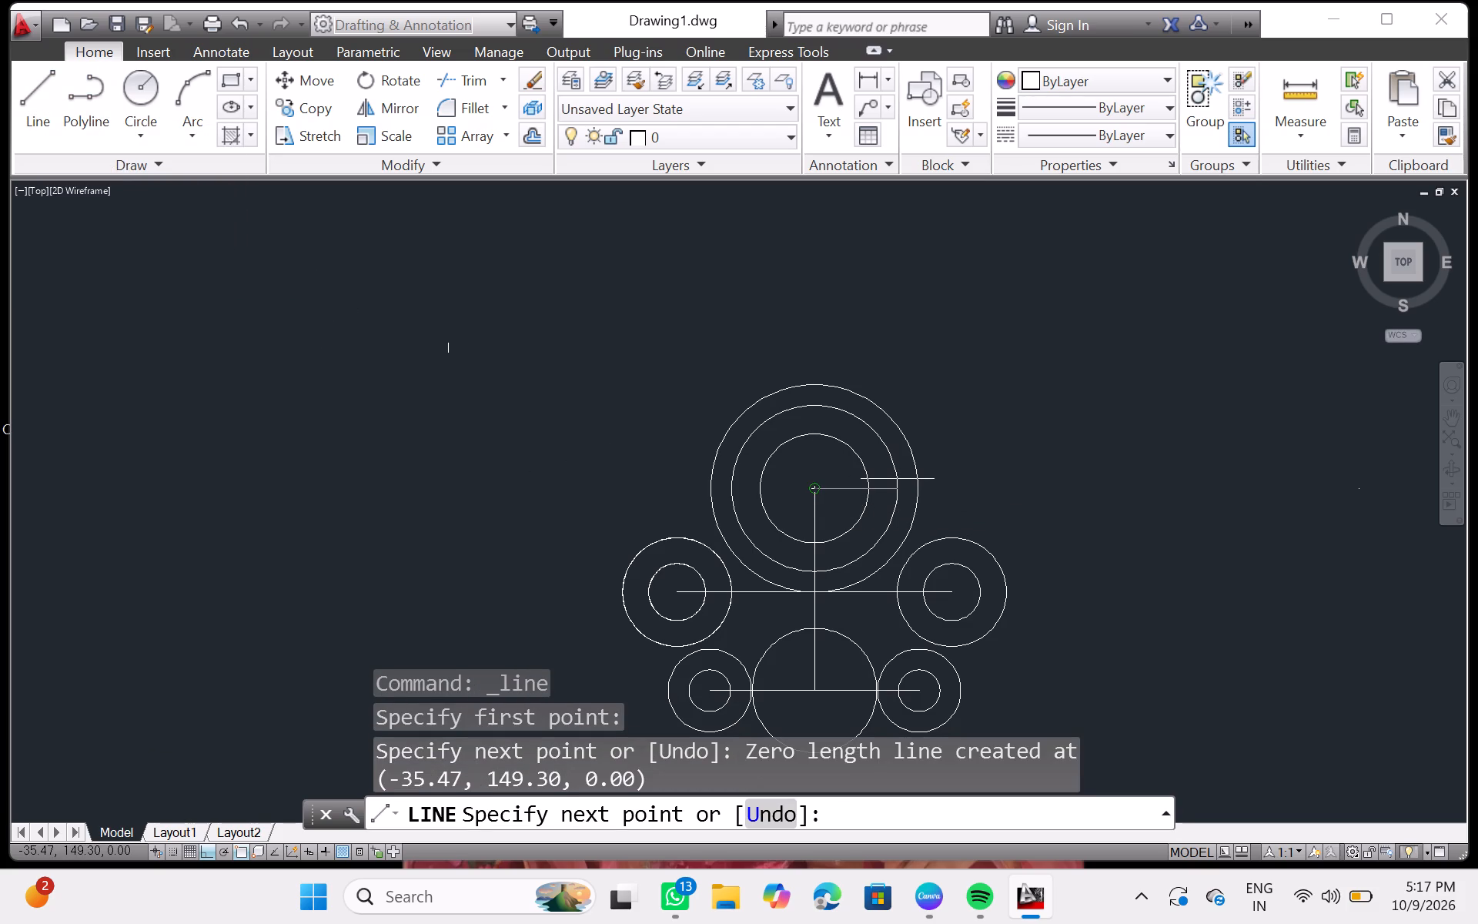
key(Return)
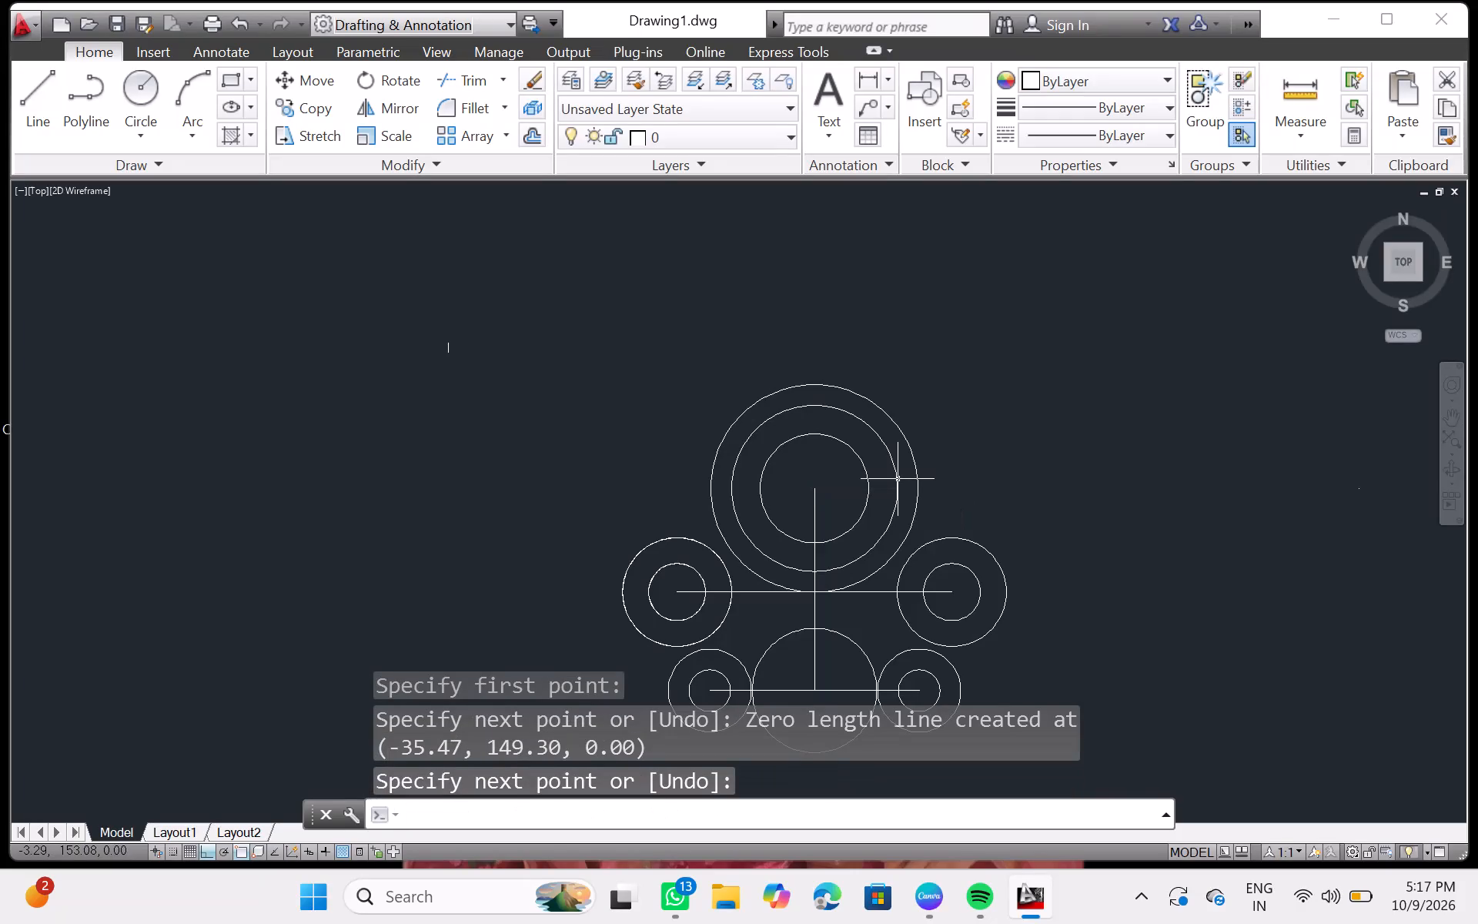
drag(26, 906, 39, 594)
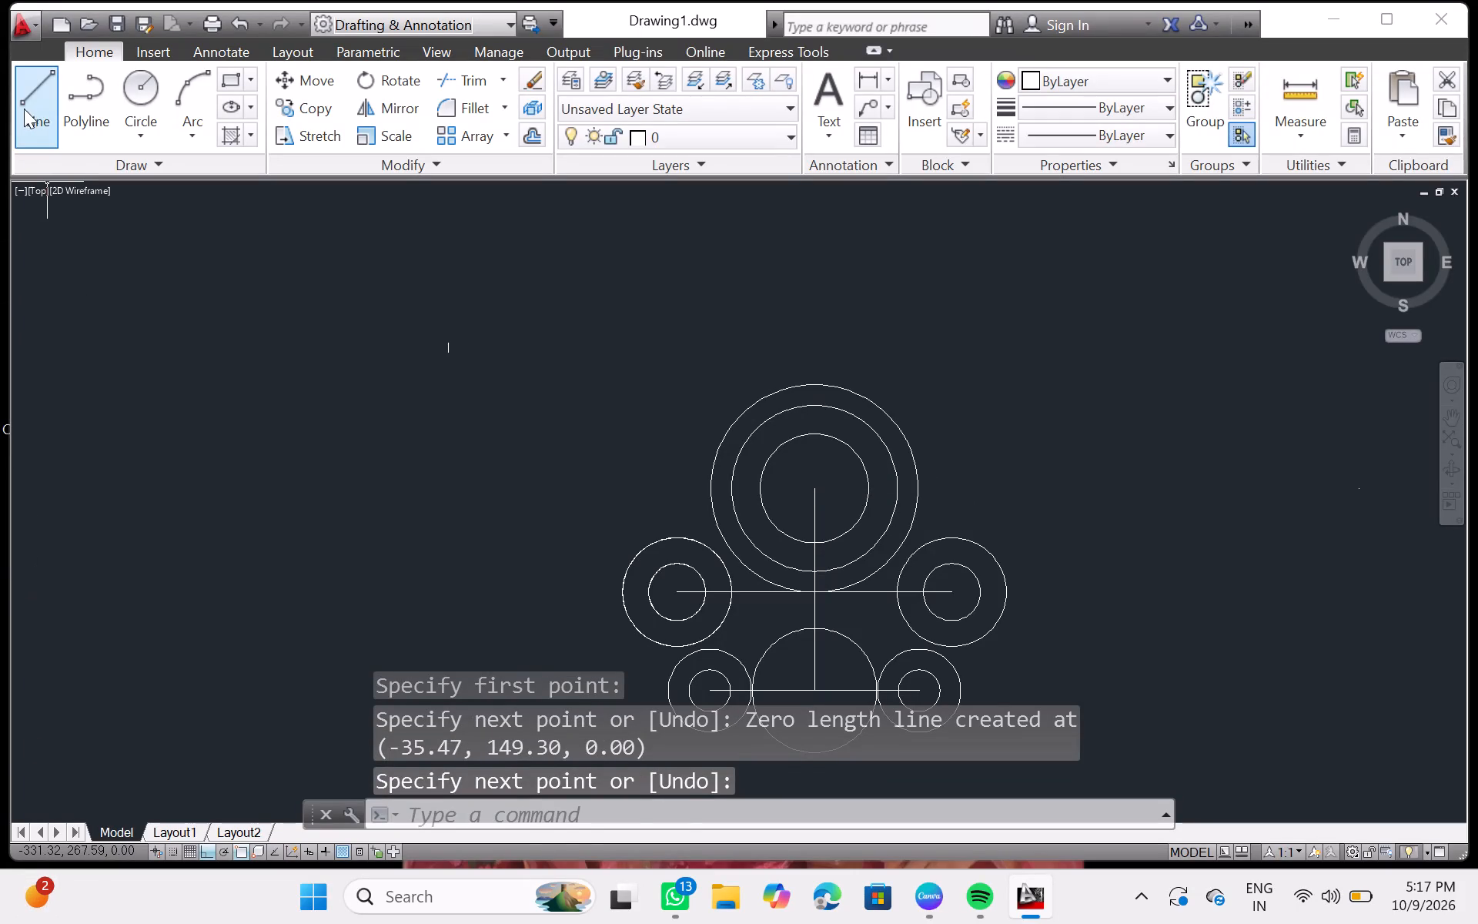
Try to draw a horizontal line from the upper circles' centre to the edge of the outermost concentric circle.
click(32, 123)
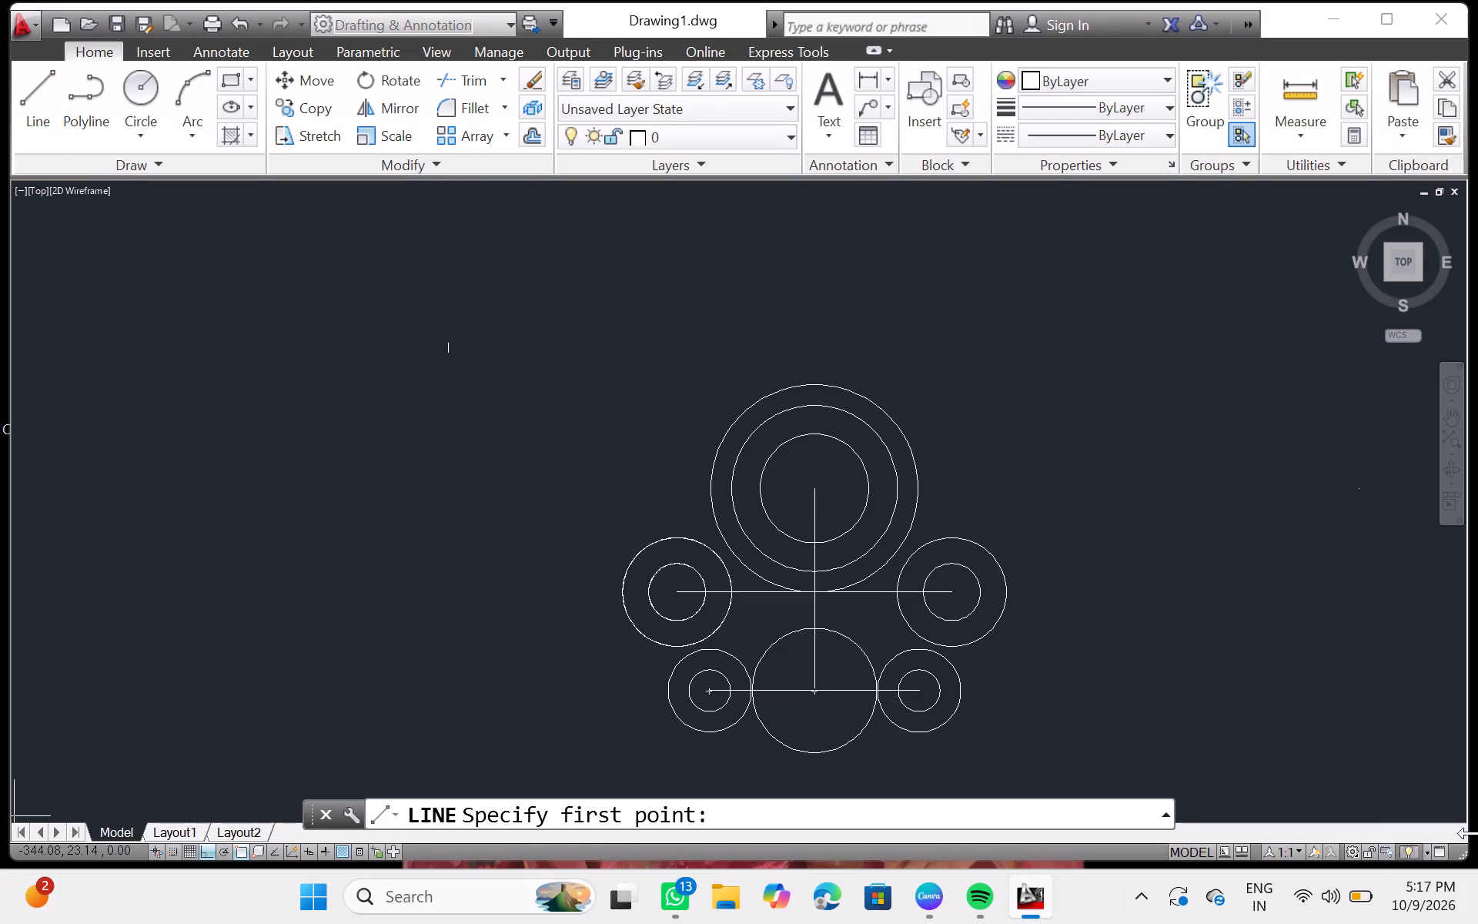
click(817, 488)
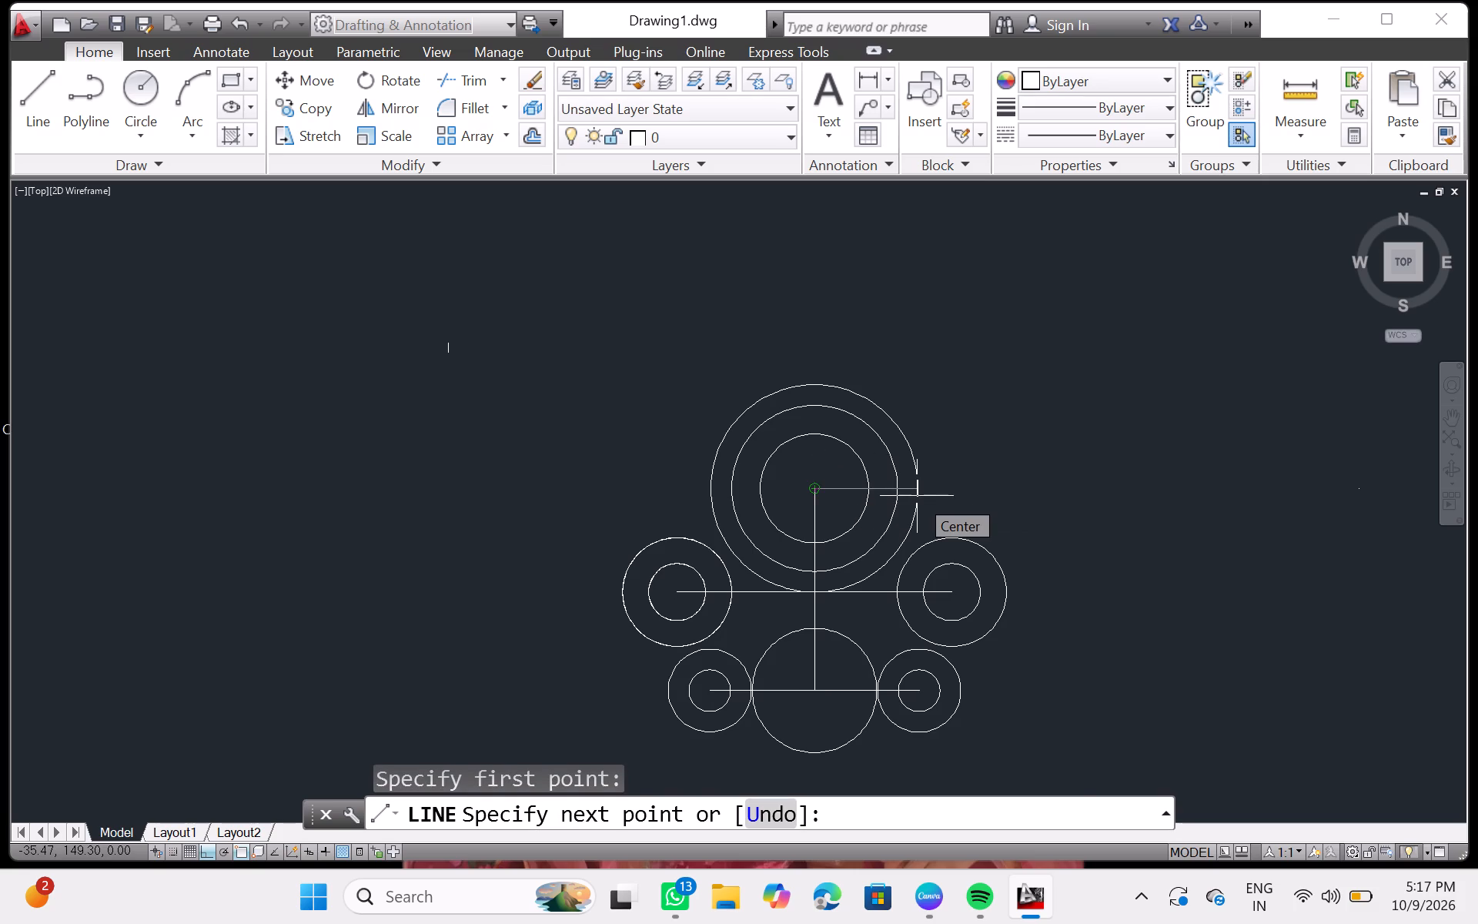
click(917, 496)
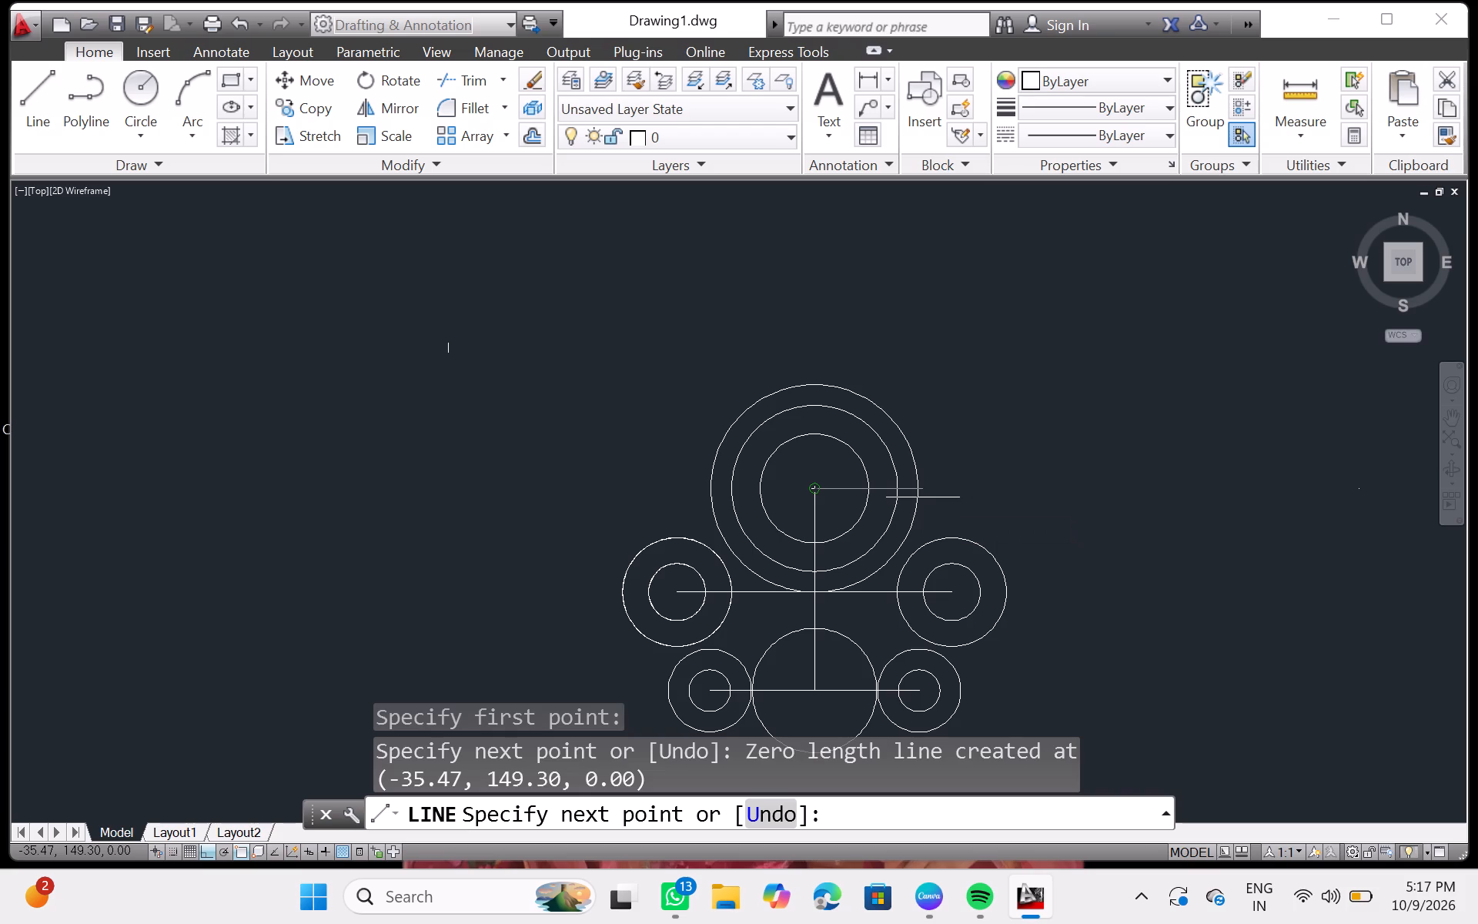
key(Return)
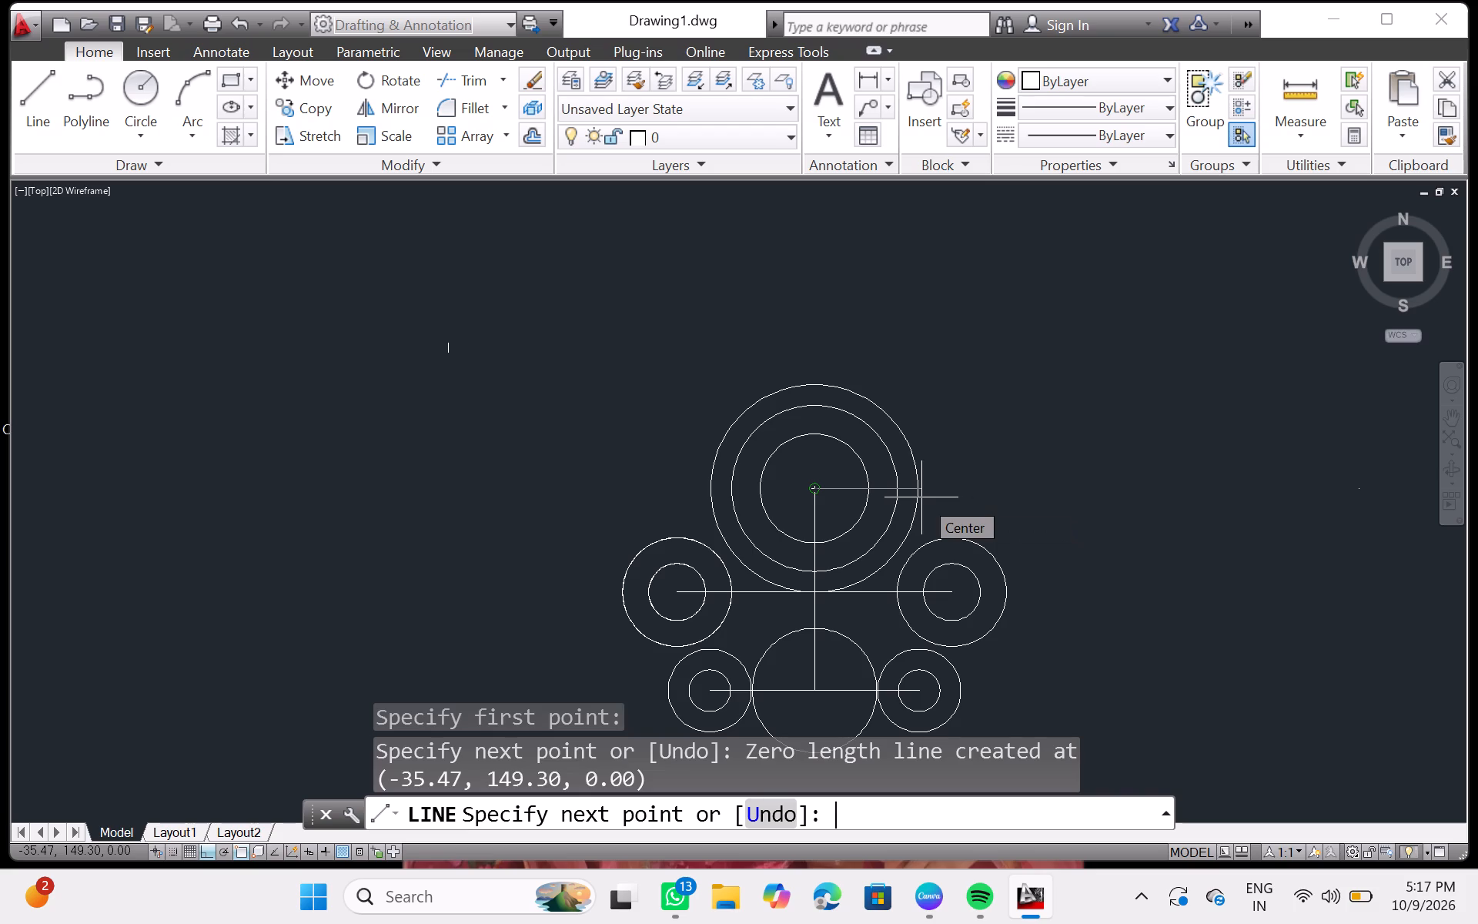
Draw a horizontal line about 57 units long from the upper circles' centre, ending just beyond the outermost circle.
click(48, 75)
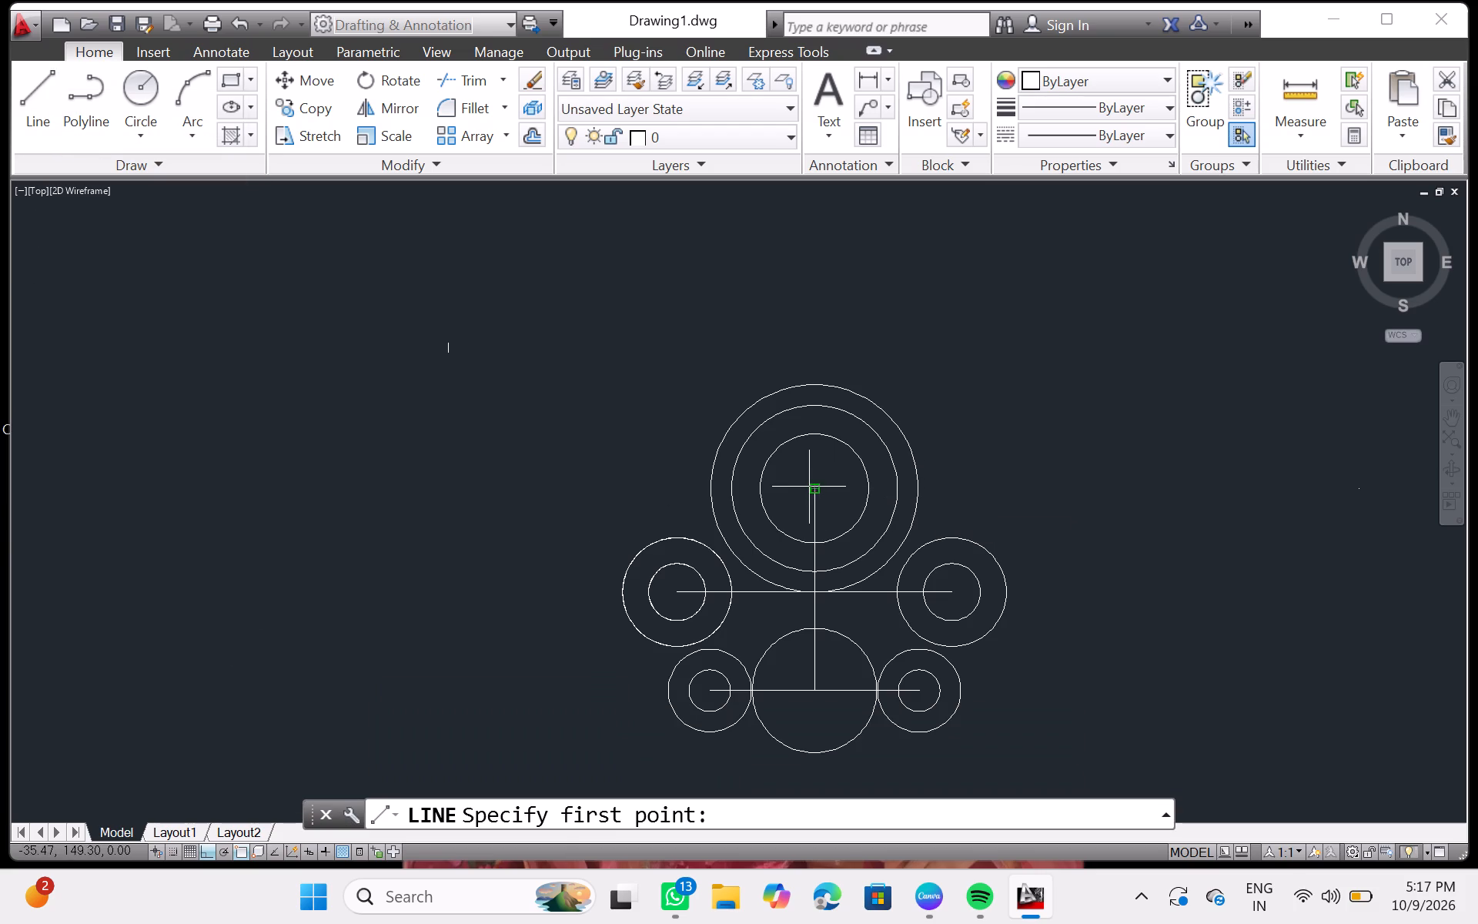
click(812, 491)
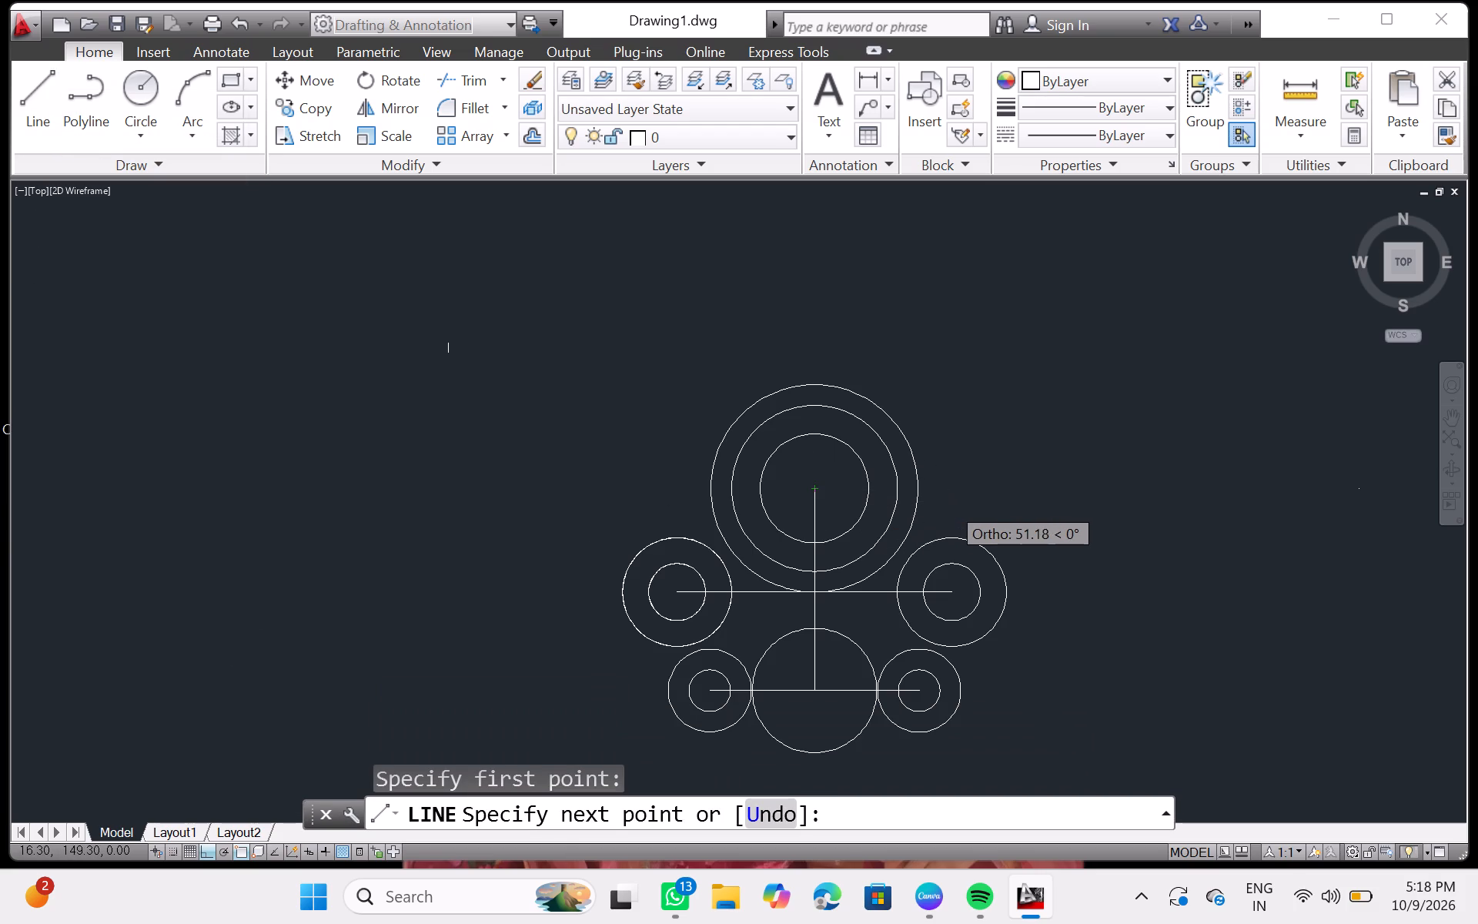
click(962, 487)
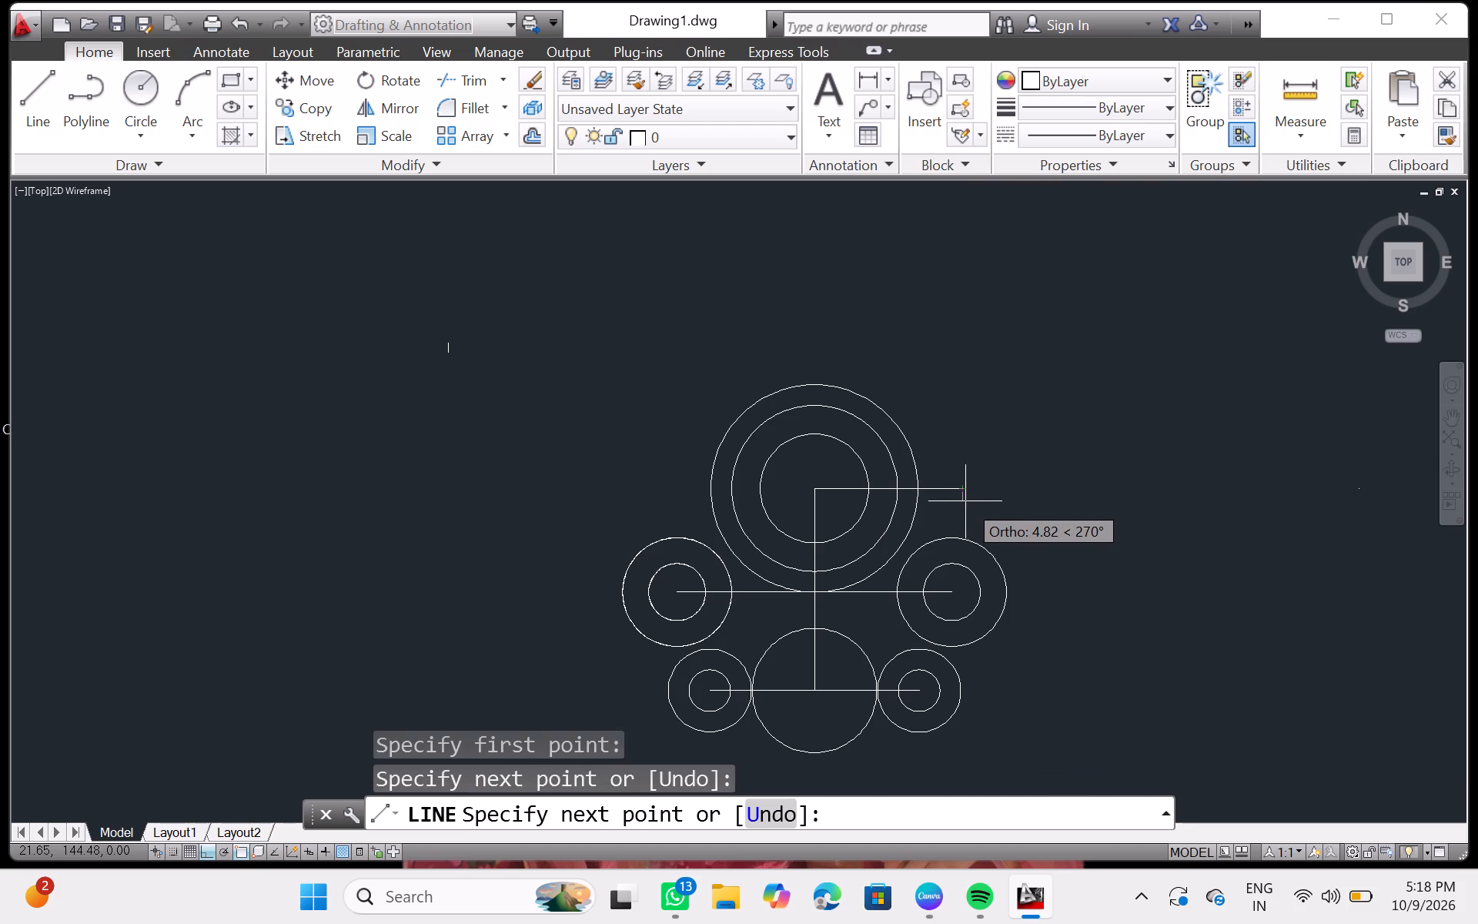
right_click(965, 508)
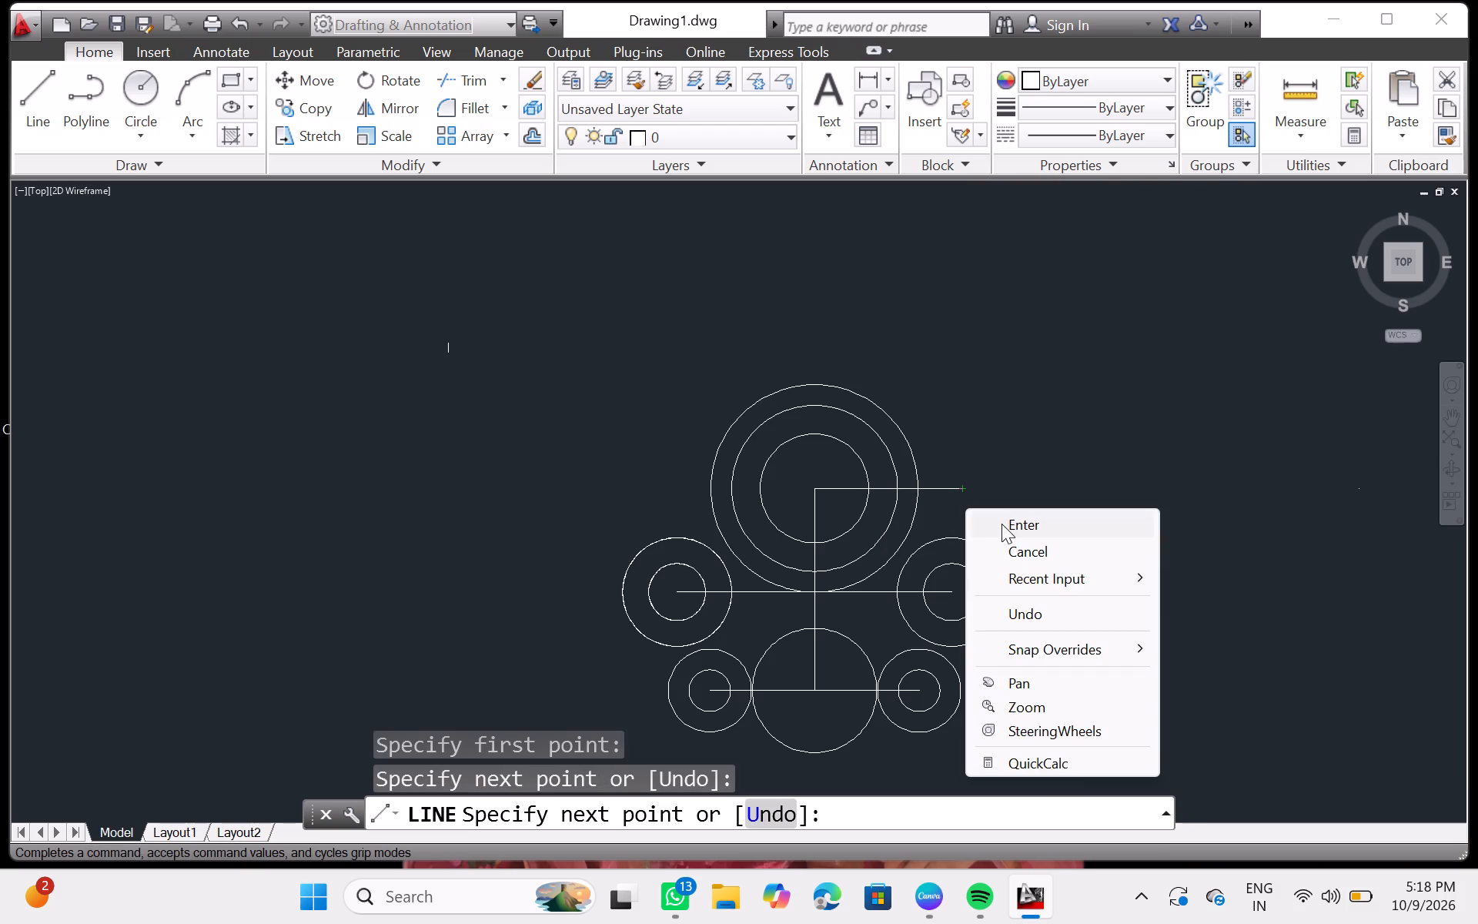
click(1008, 524)
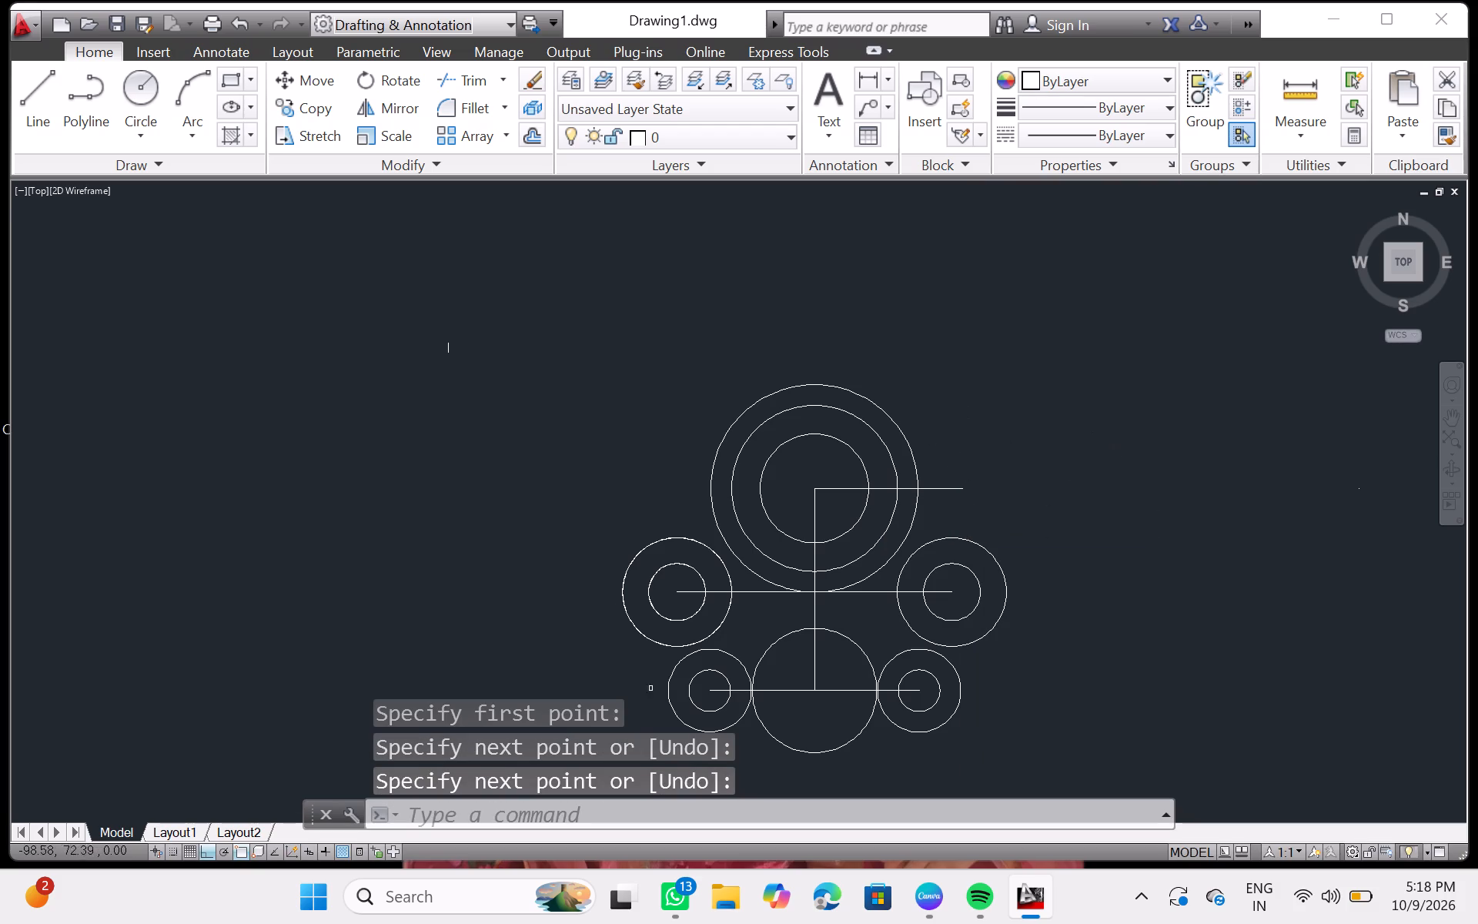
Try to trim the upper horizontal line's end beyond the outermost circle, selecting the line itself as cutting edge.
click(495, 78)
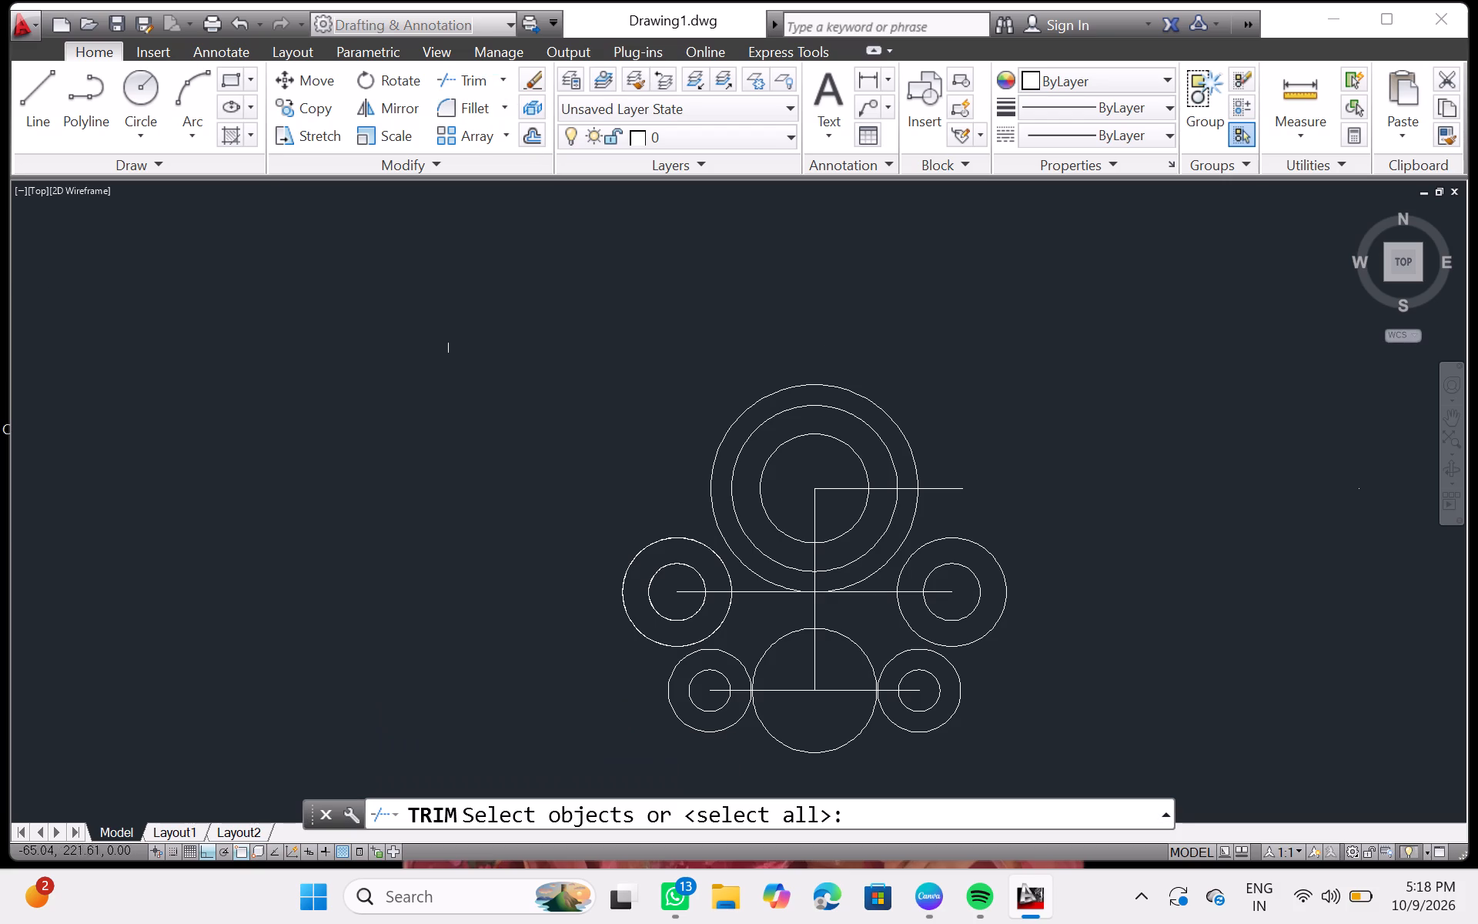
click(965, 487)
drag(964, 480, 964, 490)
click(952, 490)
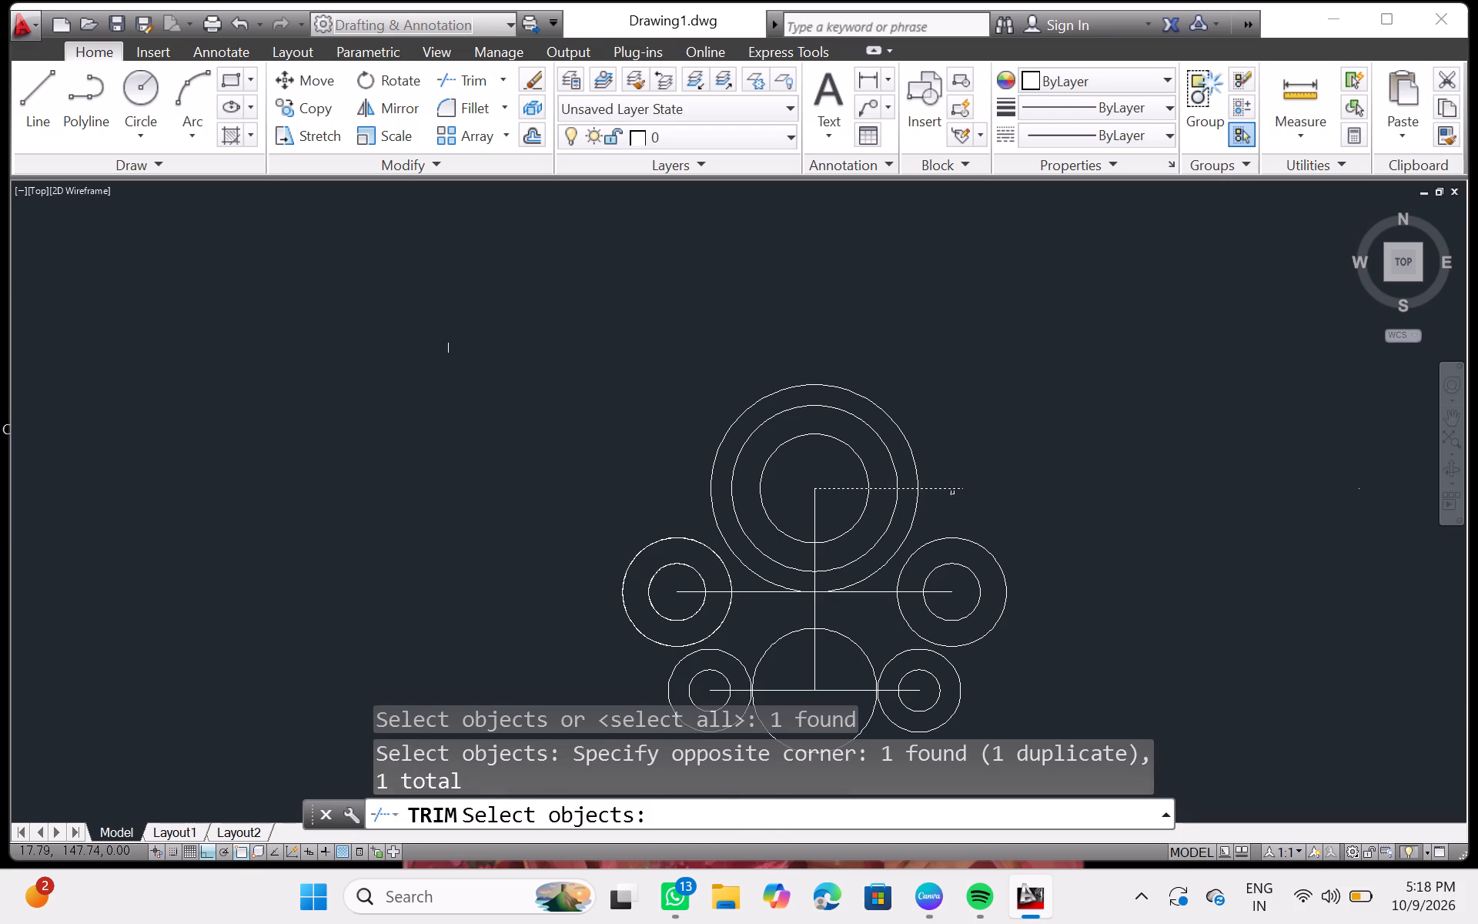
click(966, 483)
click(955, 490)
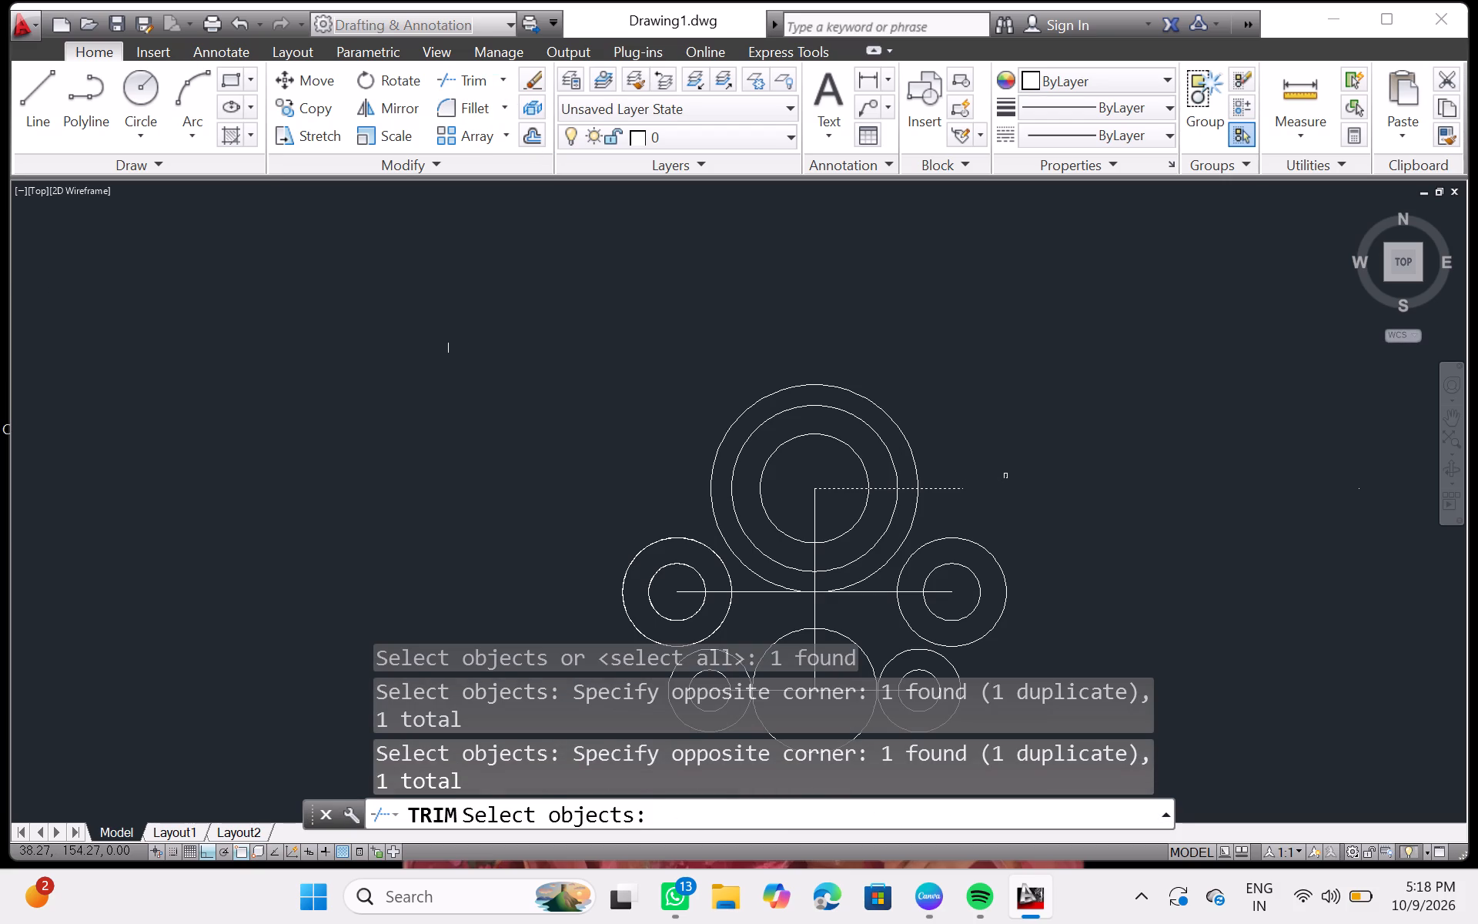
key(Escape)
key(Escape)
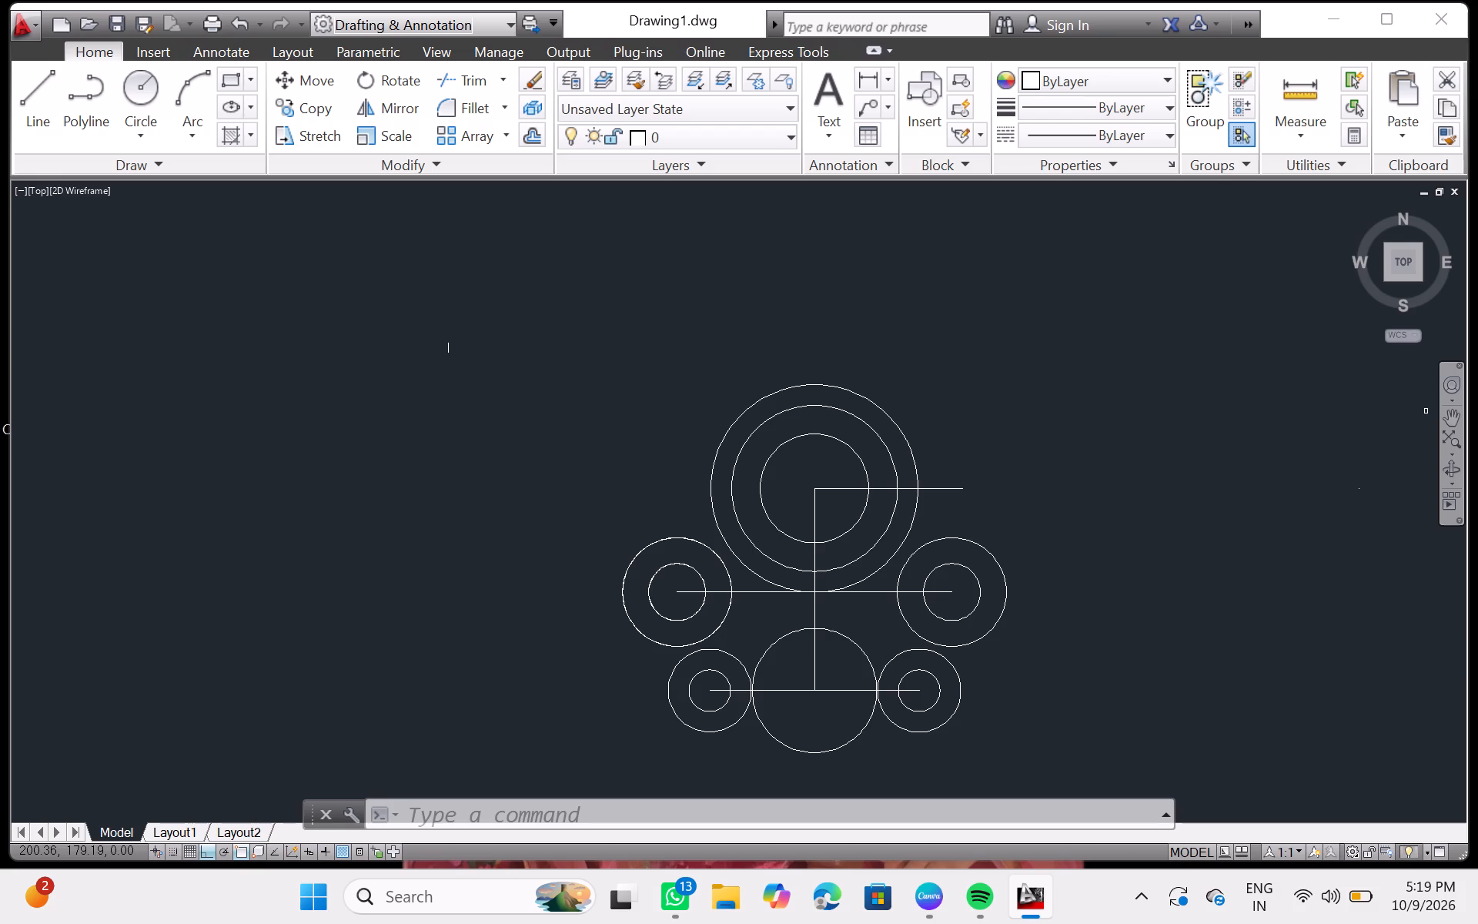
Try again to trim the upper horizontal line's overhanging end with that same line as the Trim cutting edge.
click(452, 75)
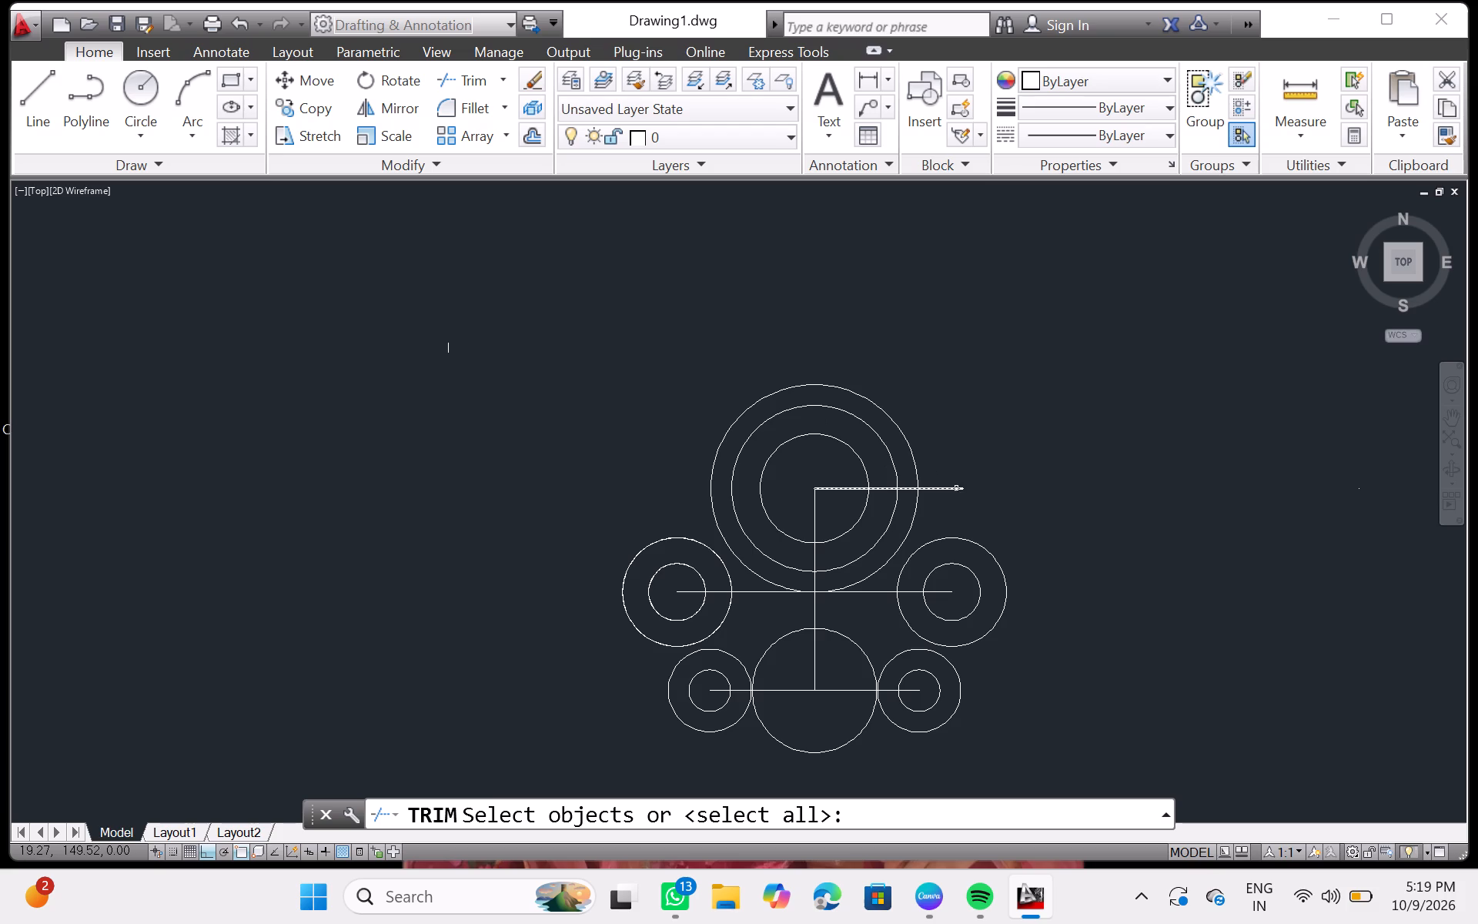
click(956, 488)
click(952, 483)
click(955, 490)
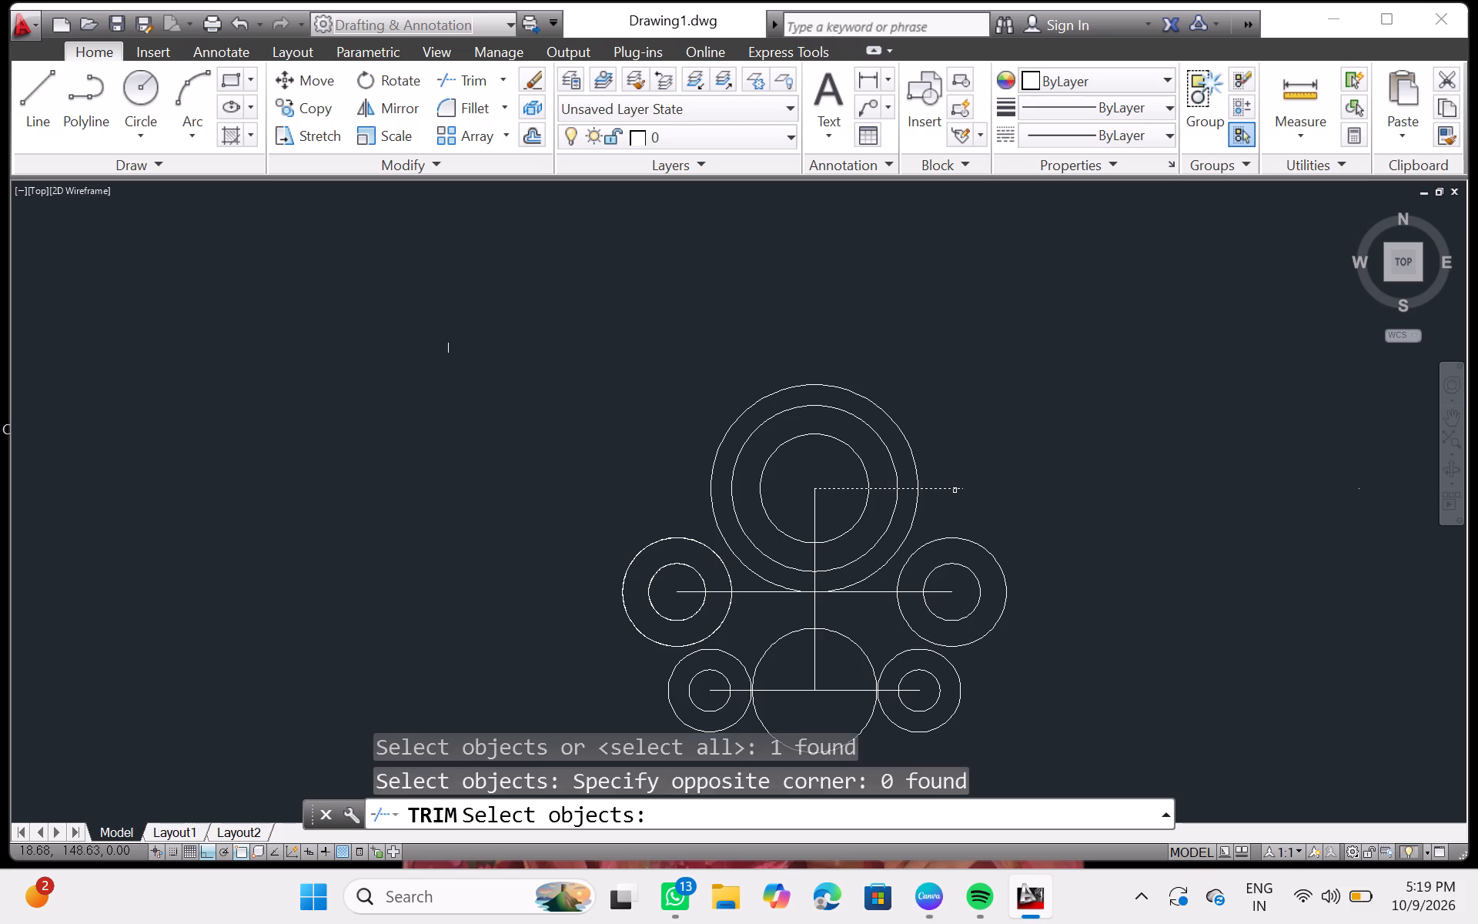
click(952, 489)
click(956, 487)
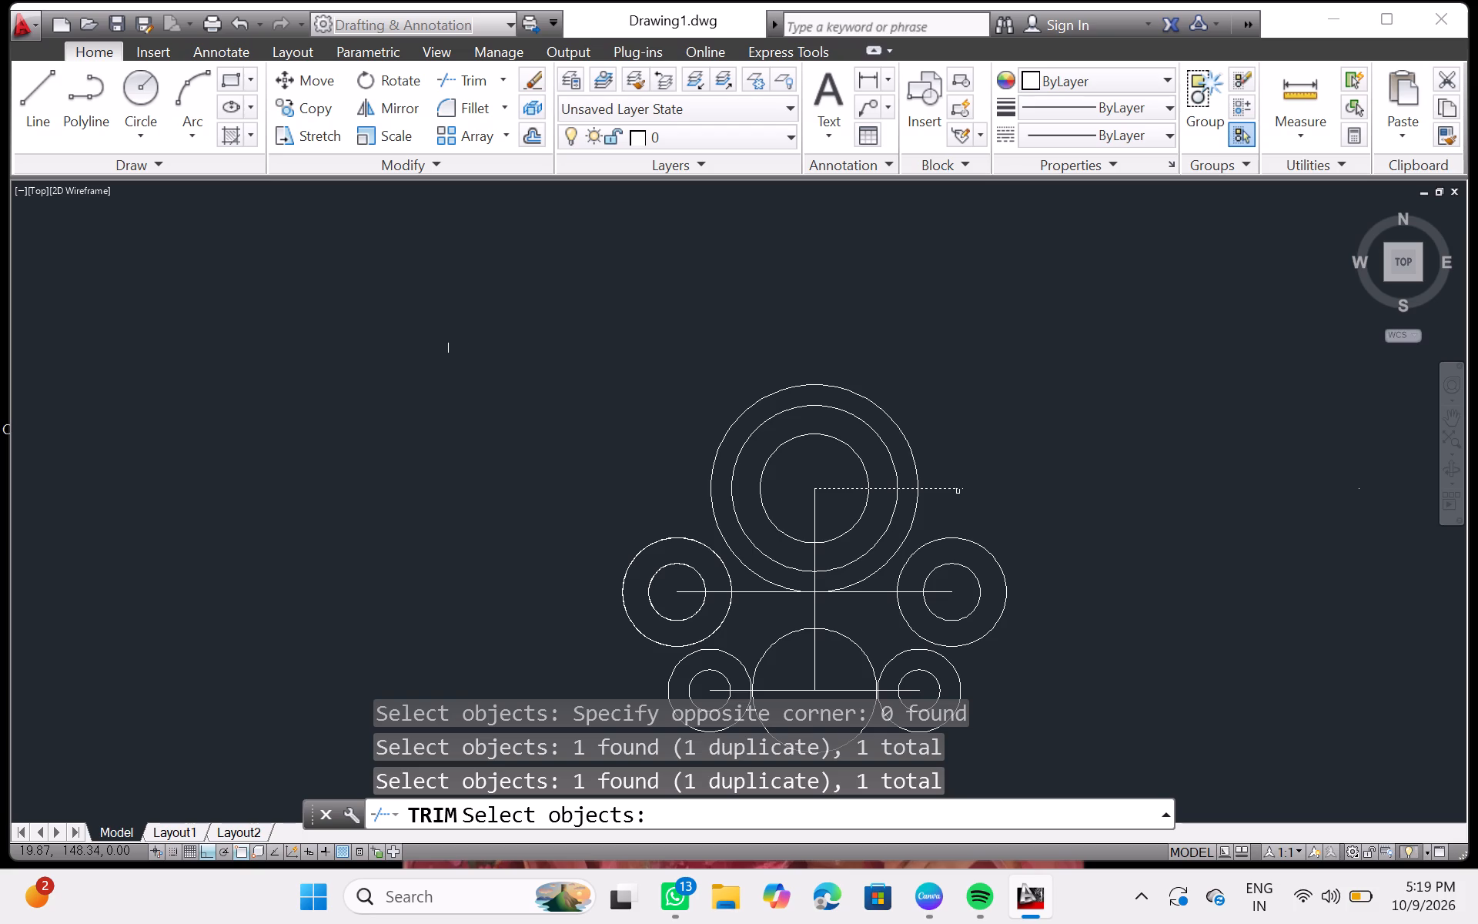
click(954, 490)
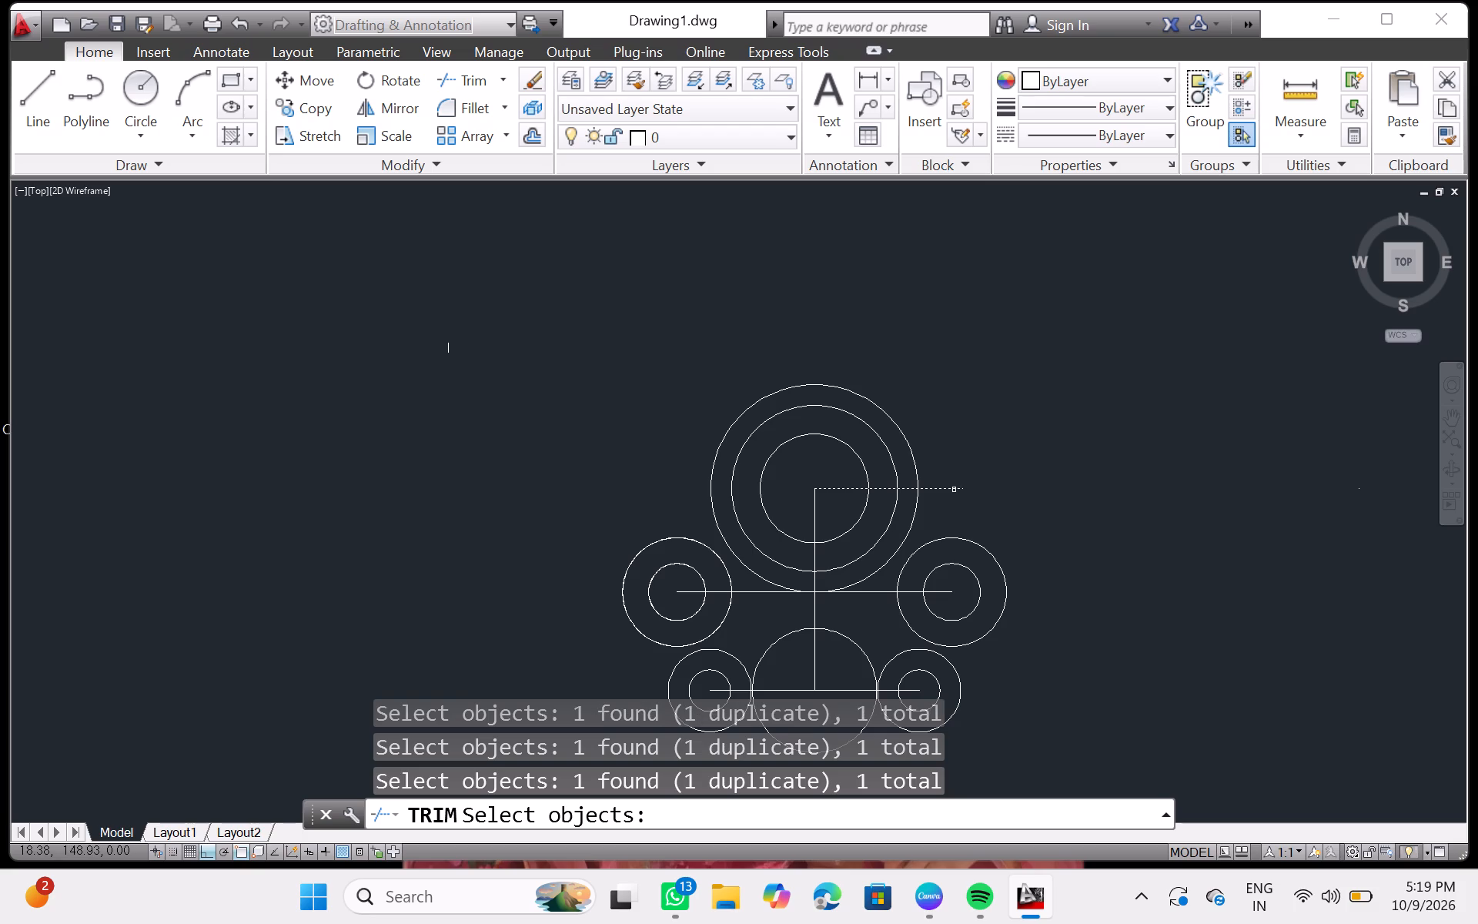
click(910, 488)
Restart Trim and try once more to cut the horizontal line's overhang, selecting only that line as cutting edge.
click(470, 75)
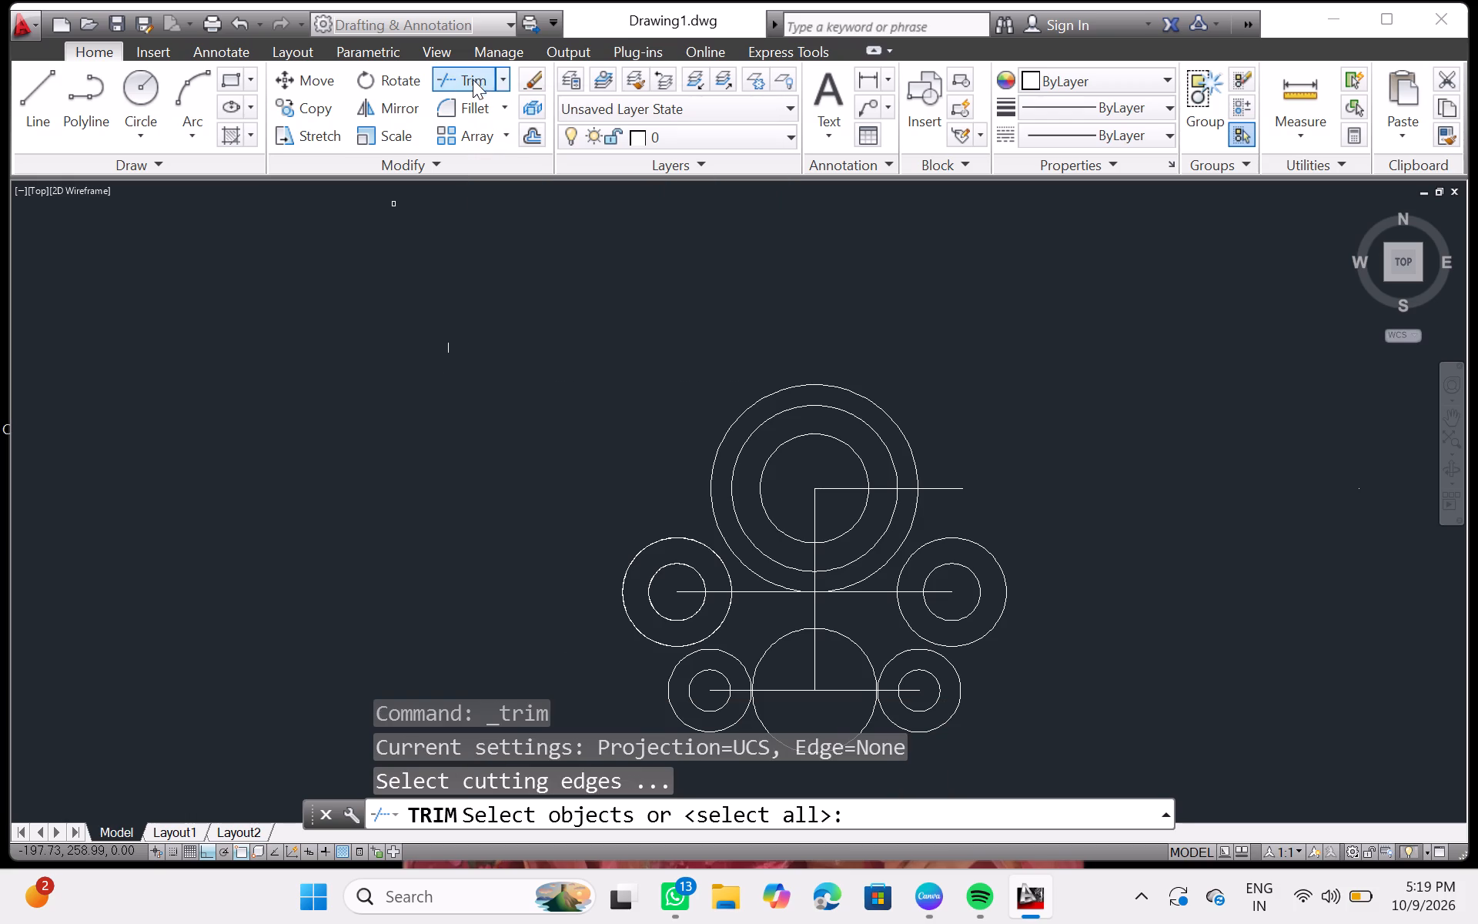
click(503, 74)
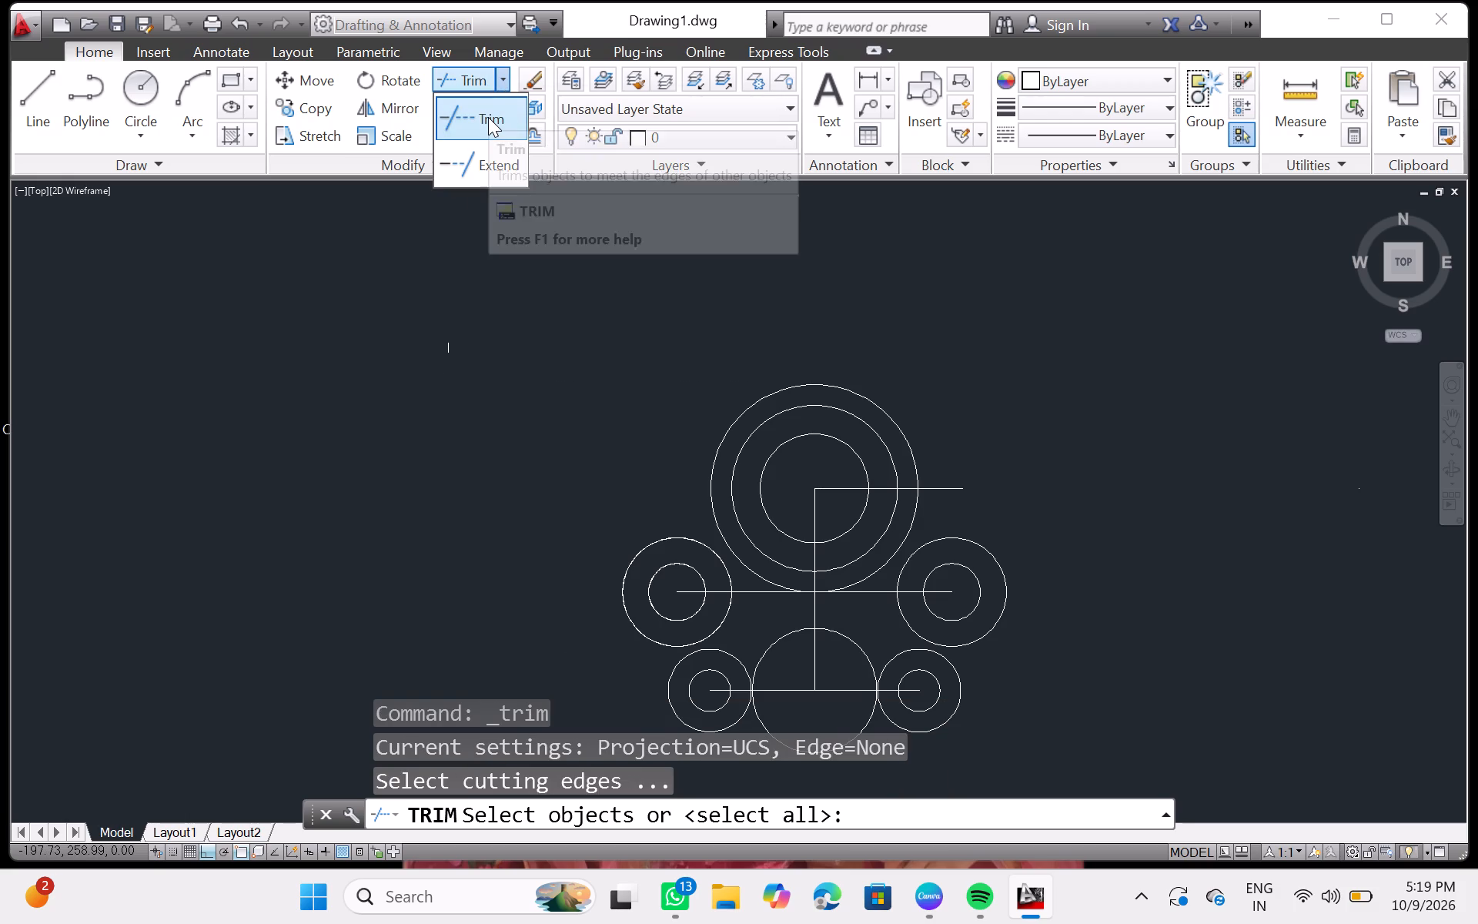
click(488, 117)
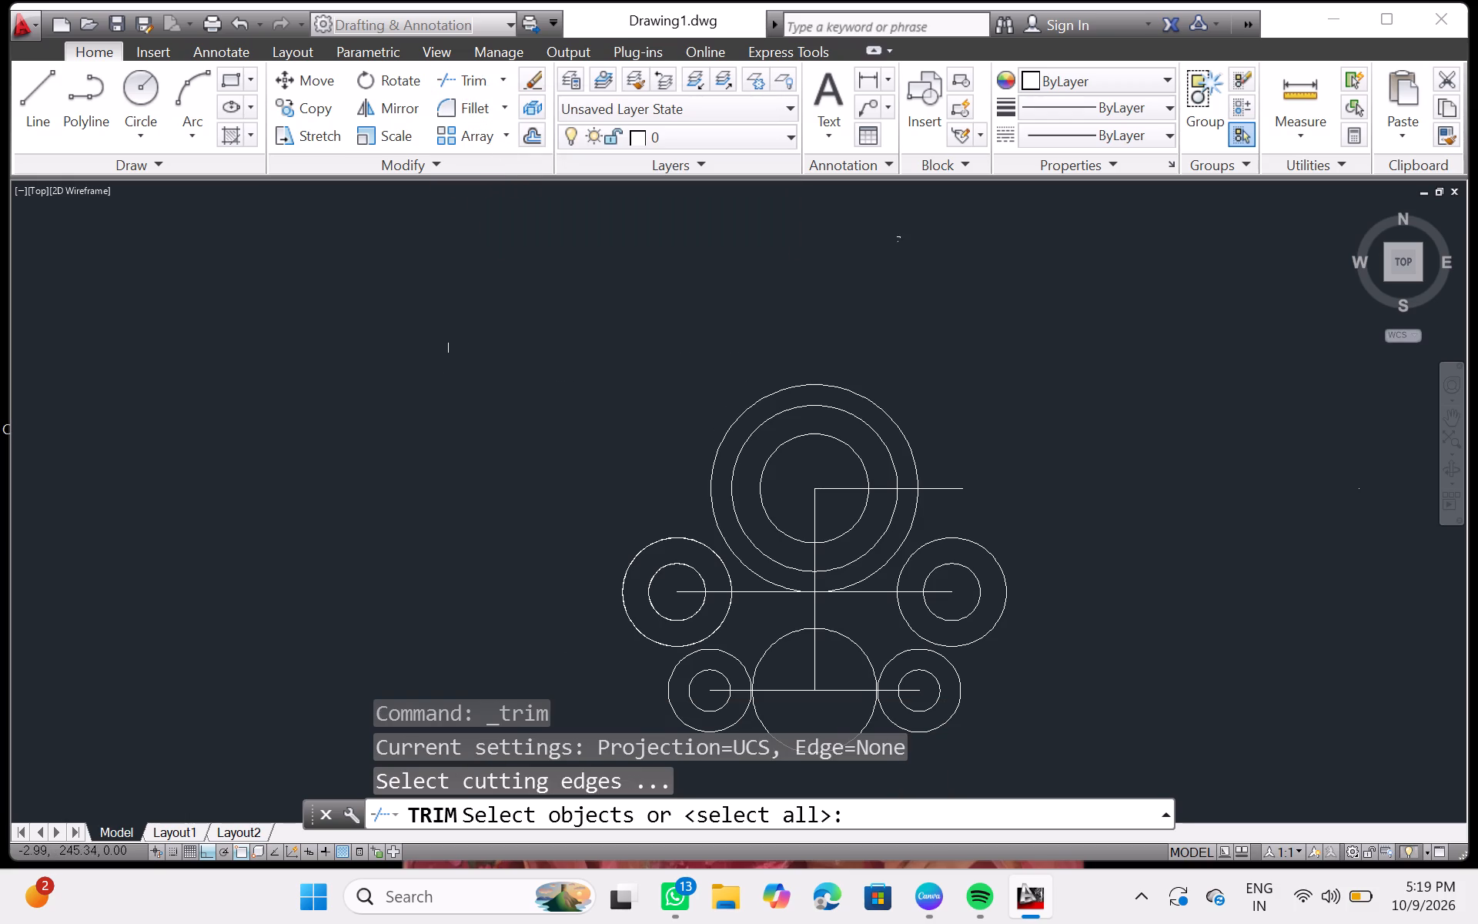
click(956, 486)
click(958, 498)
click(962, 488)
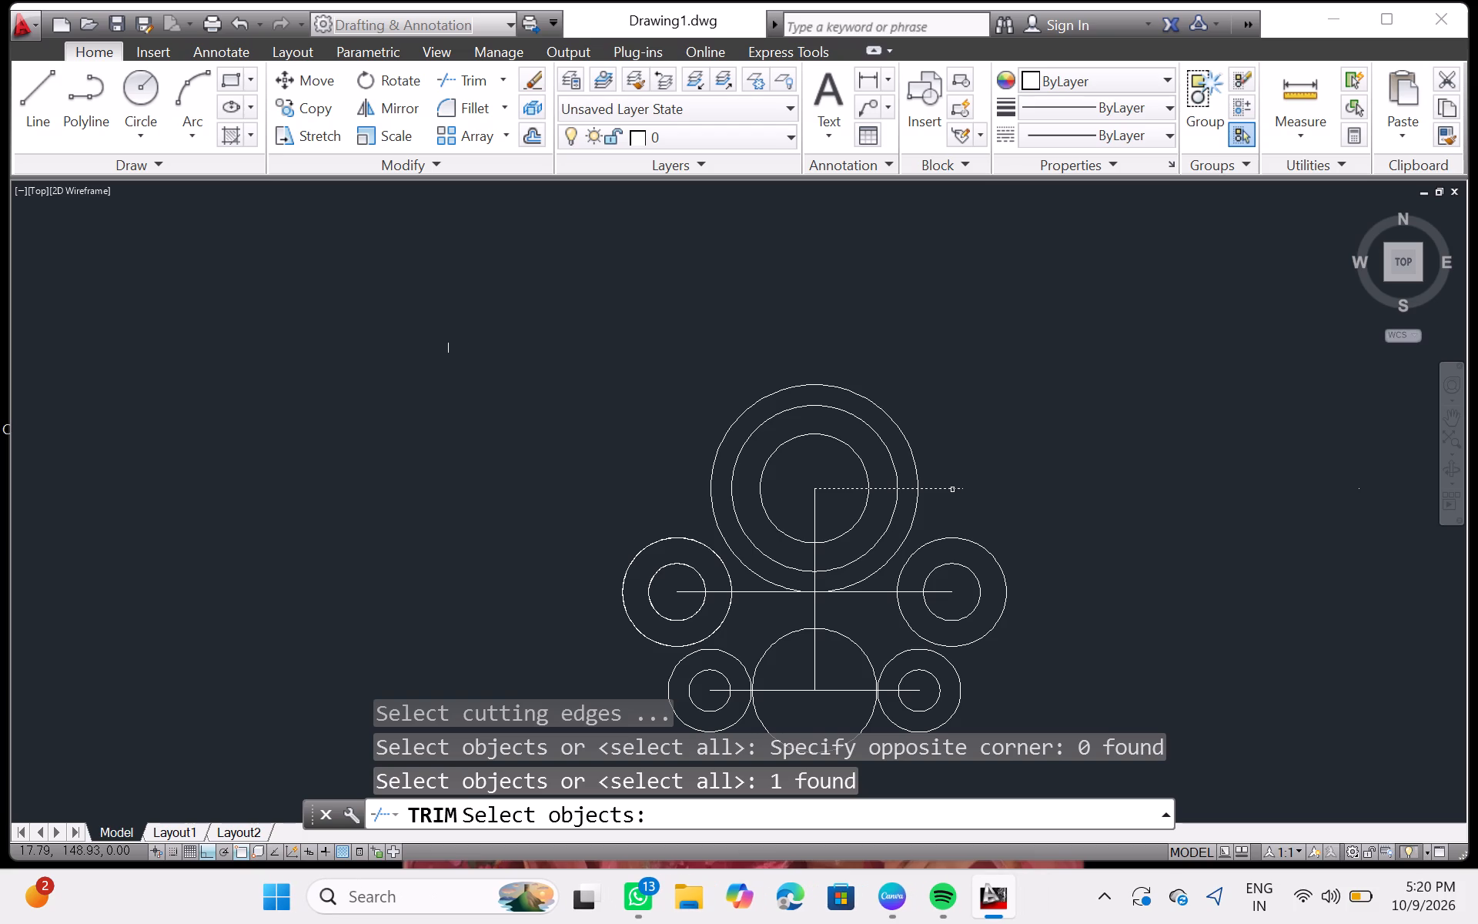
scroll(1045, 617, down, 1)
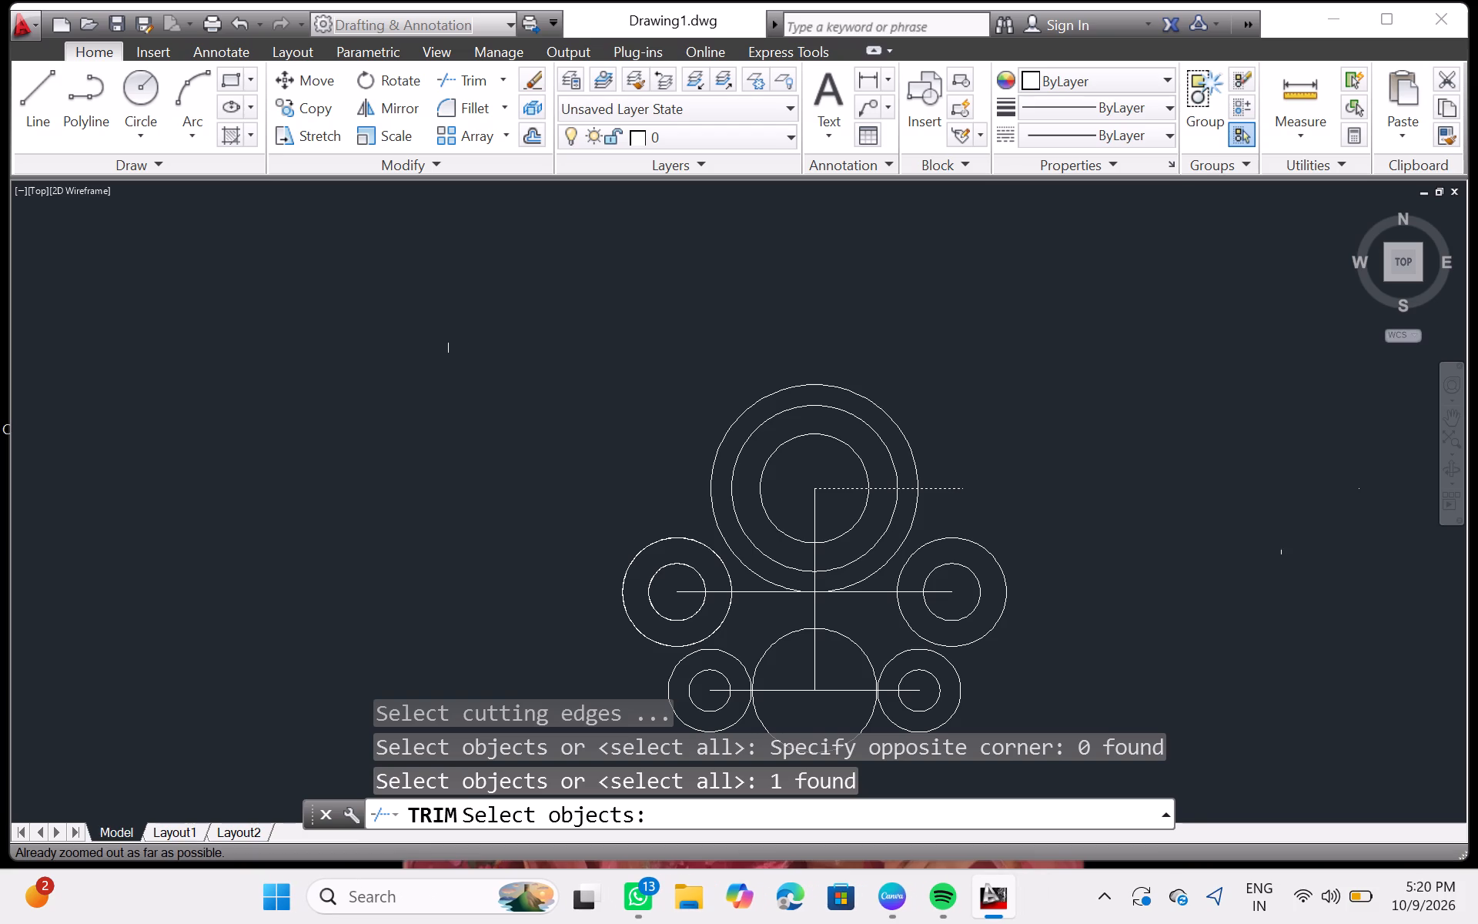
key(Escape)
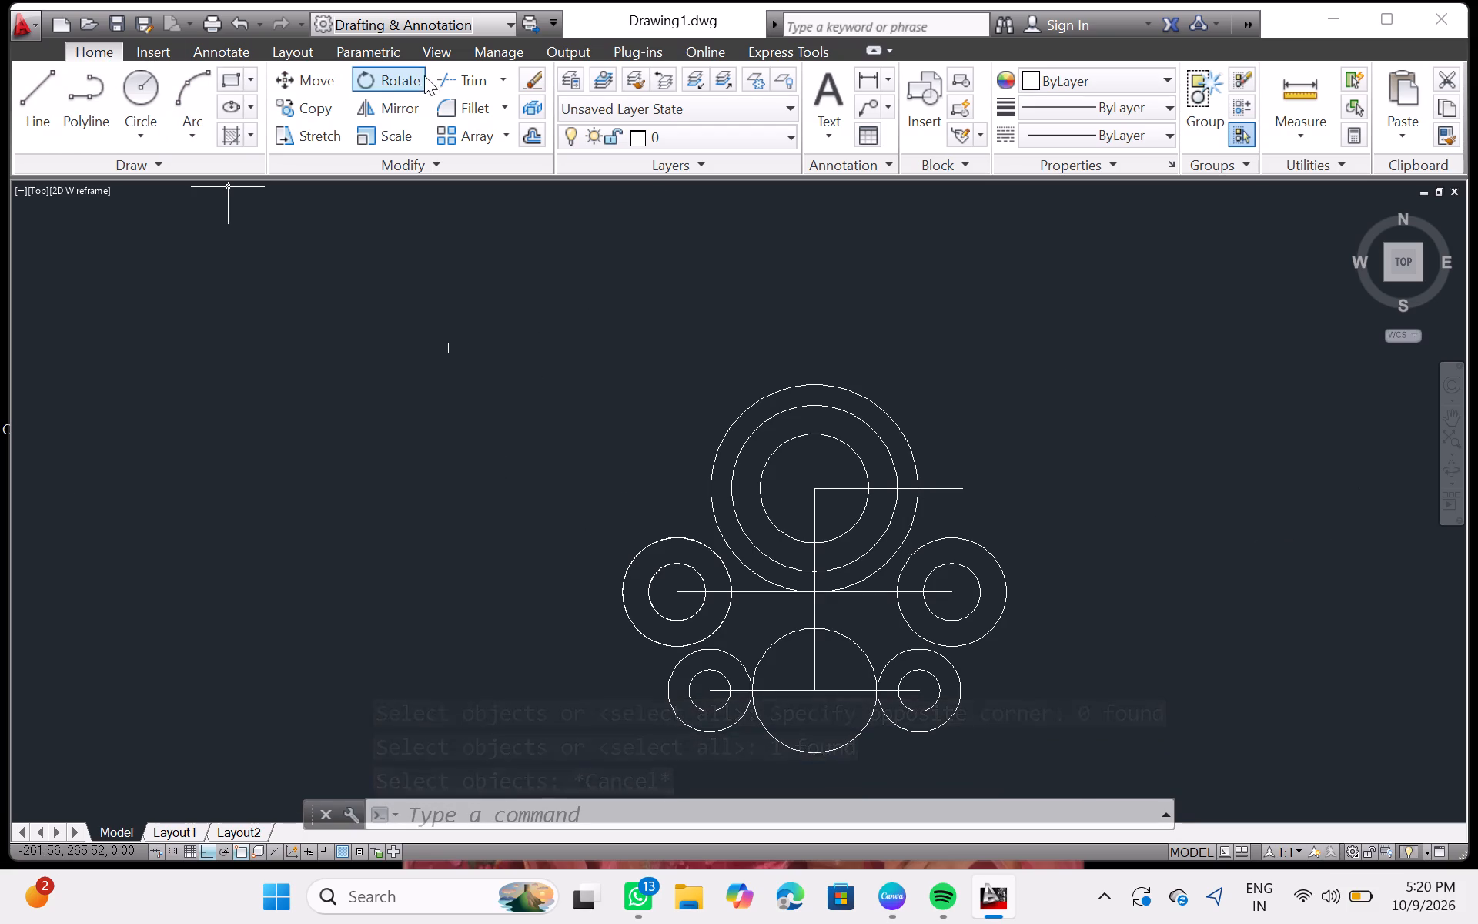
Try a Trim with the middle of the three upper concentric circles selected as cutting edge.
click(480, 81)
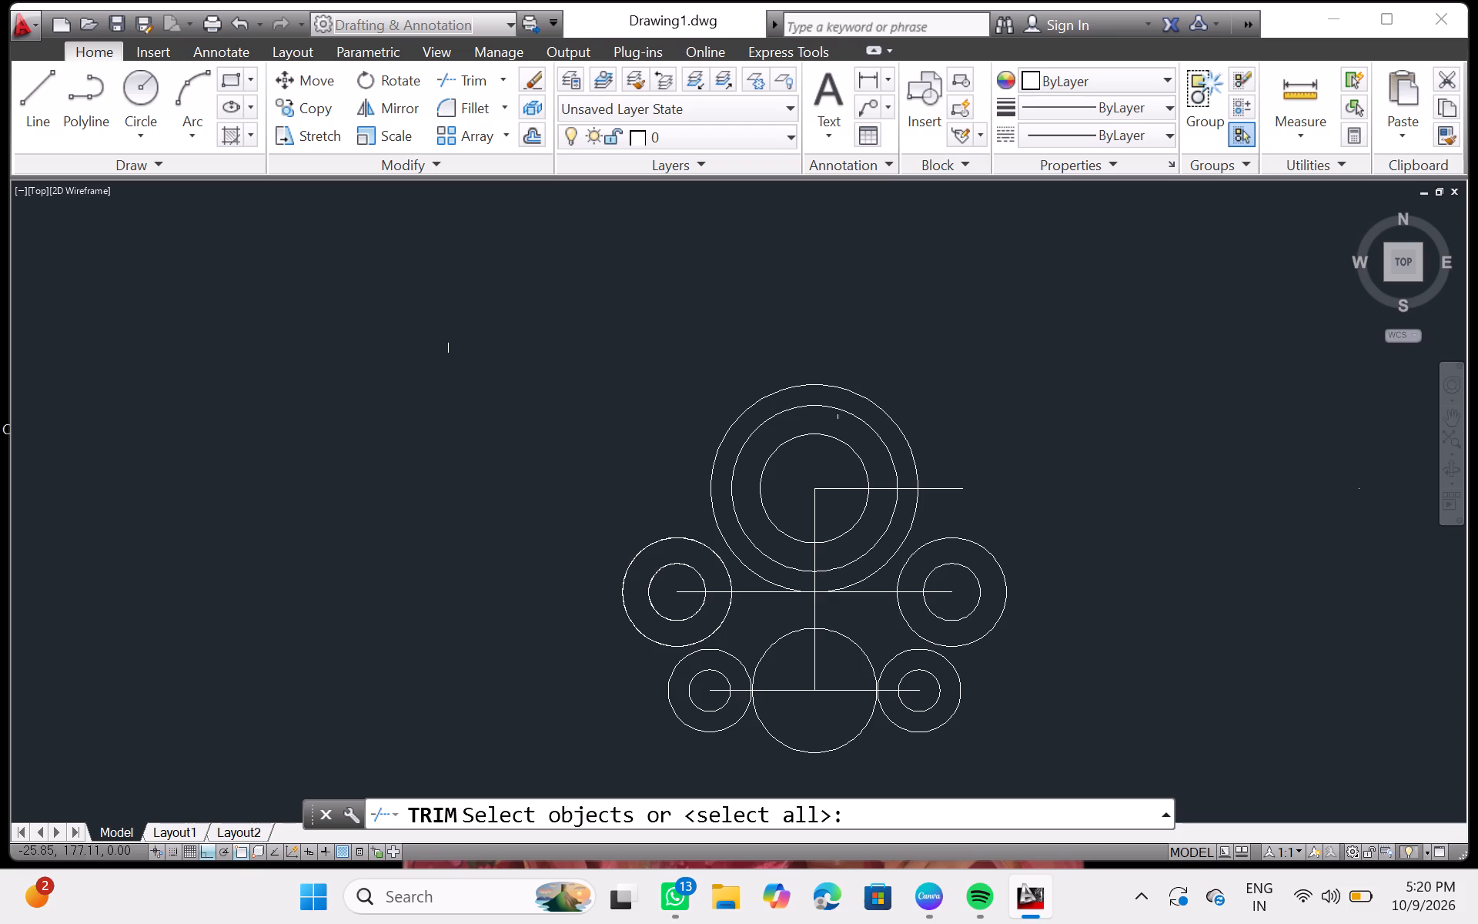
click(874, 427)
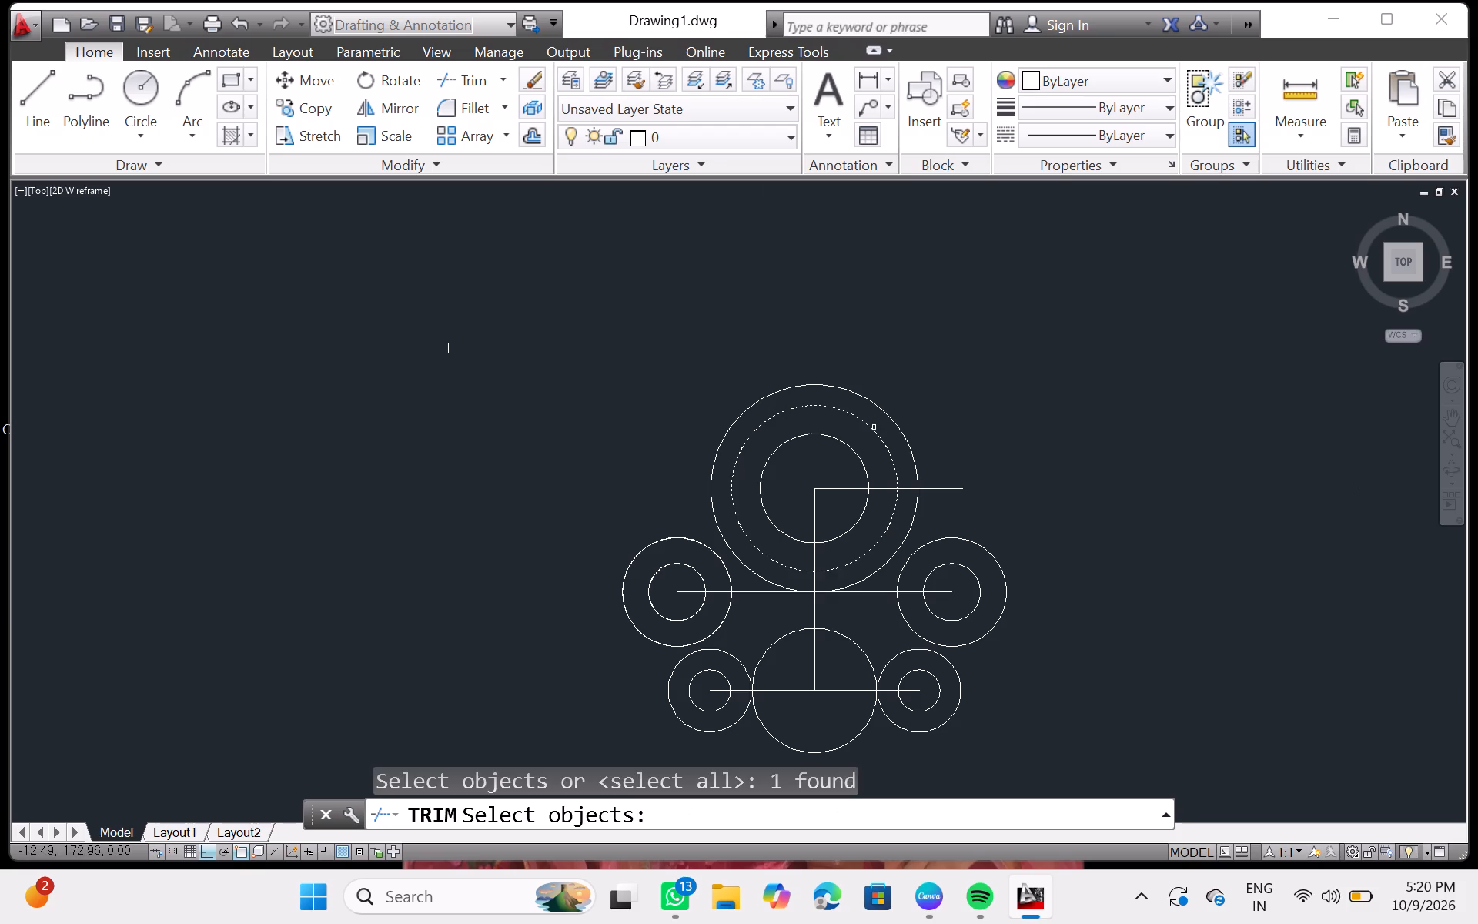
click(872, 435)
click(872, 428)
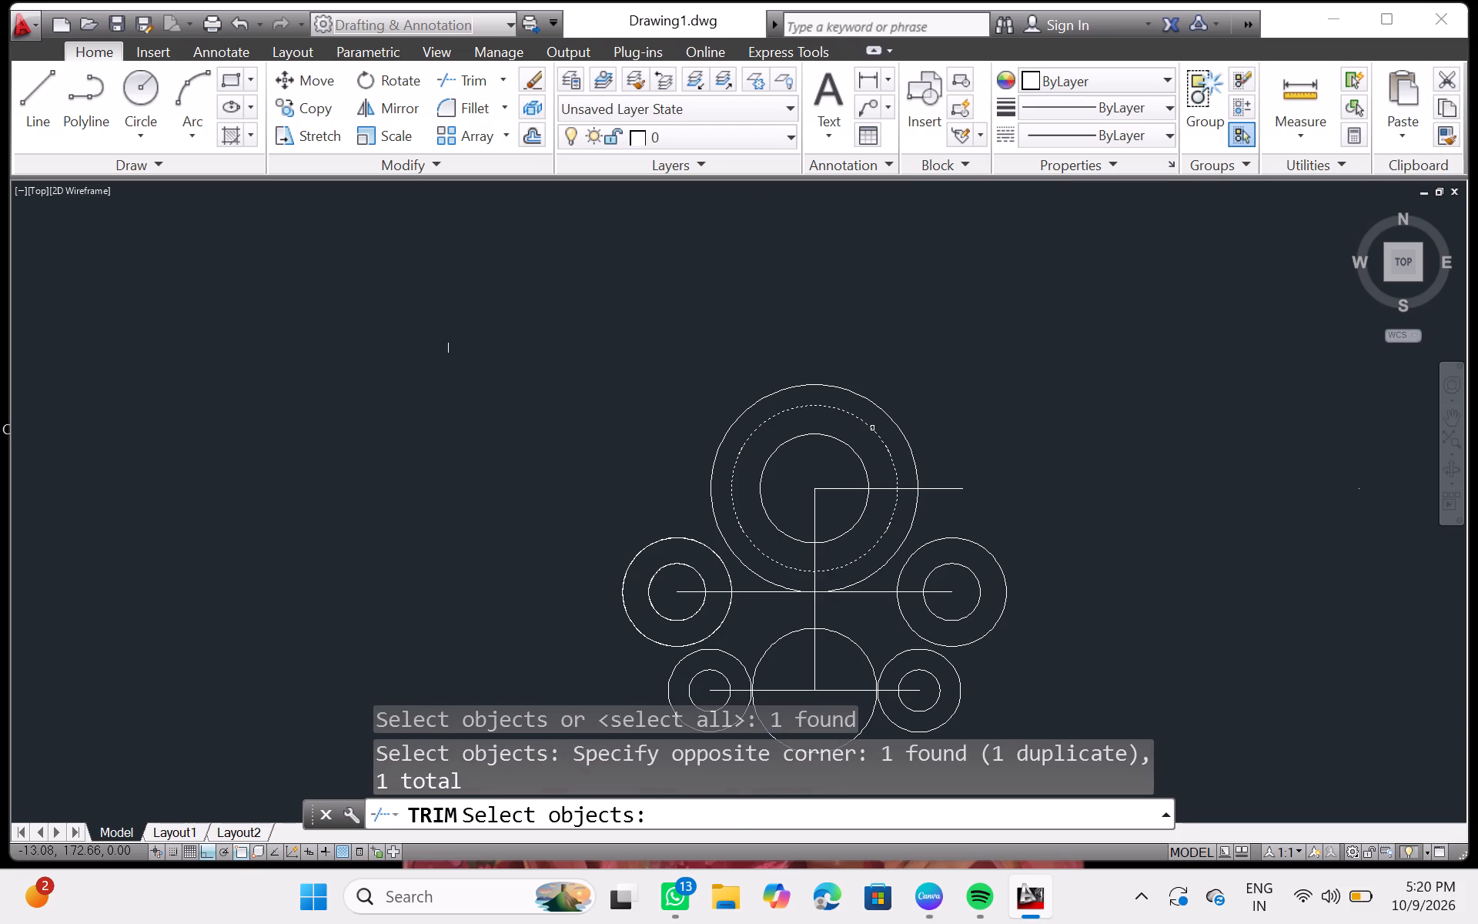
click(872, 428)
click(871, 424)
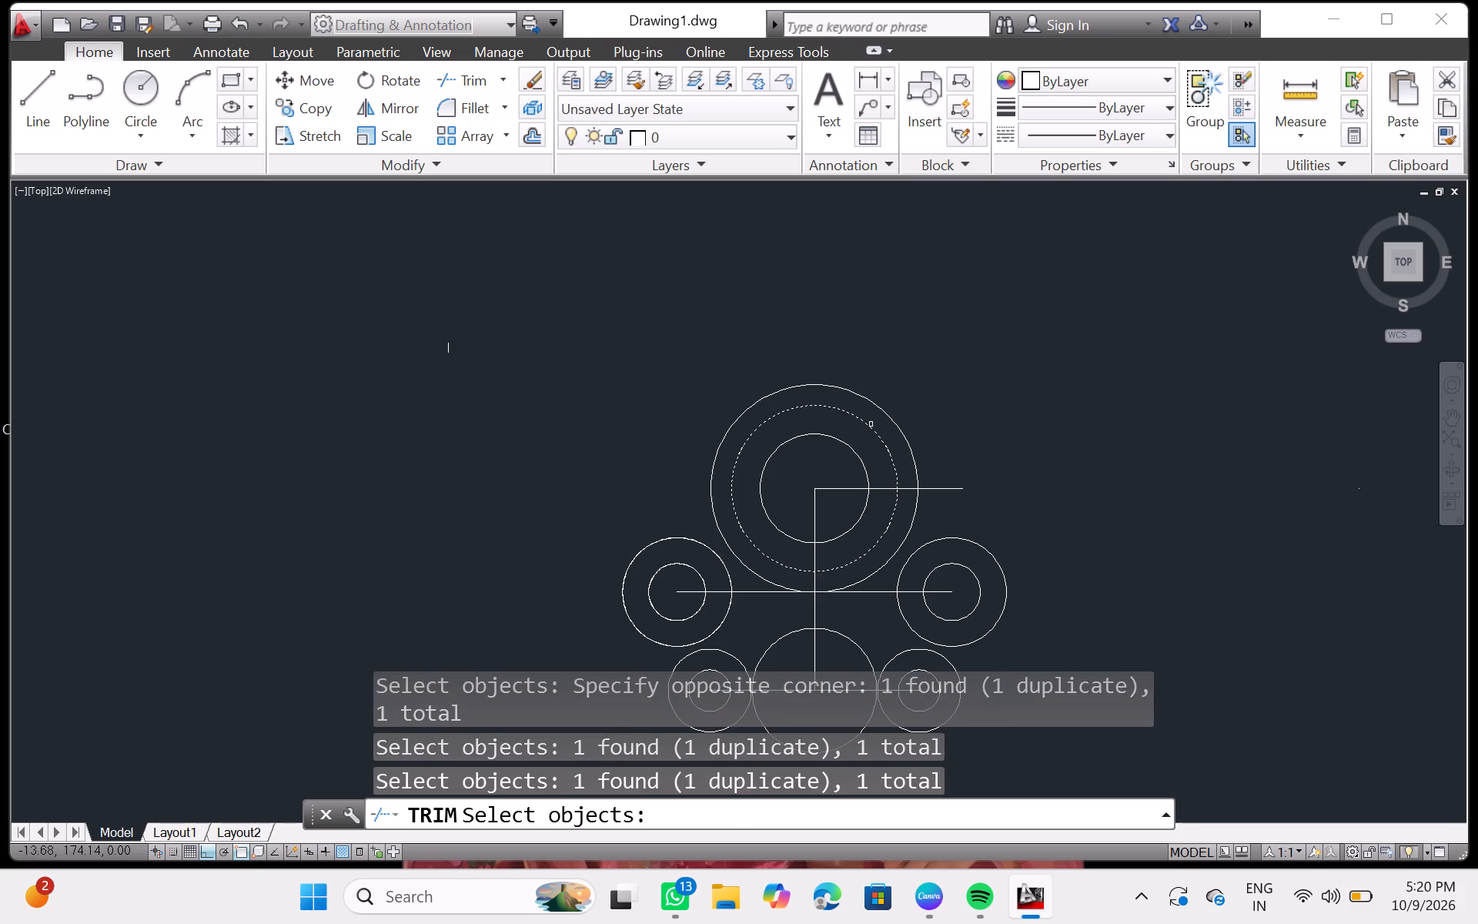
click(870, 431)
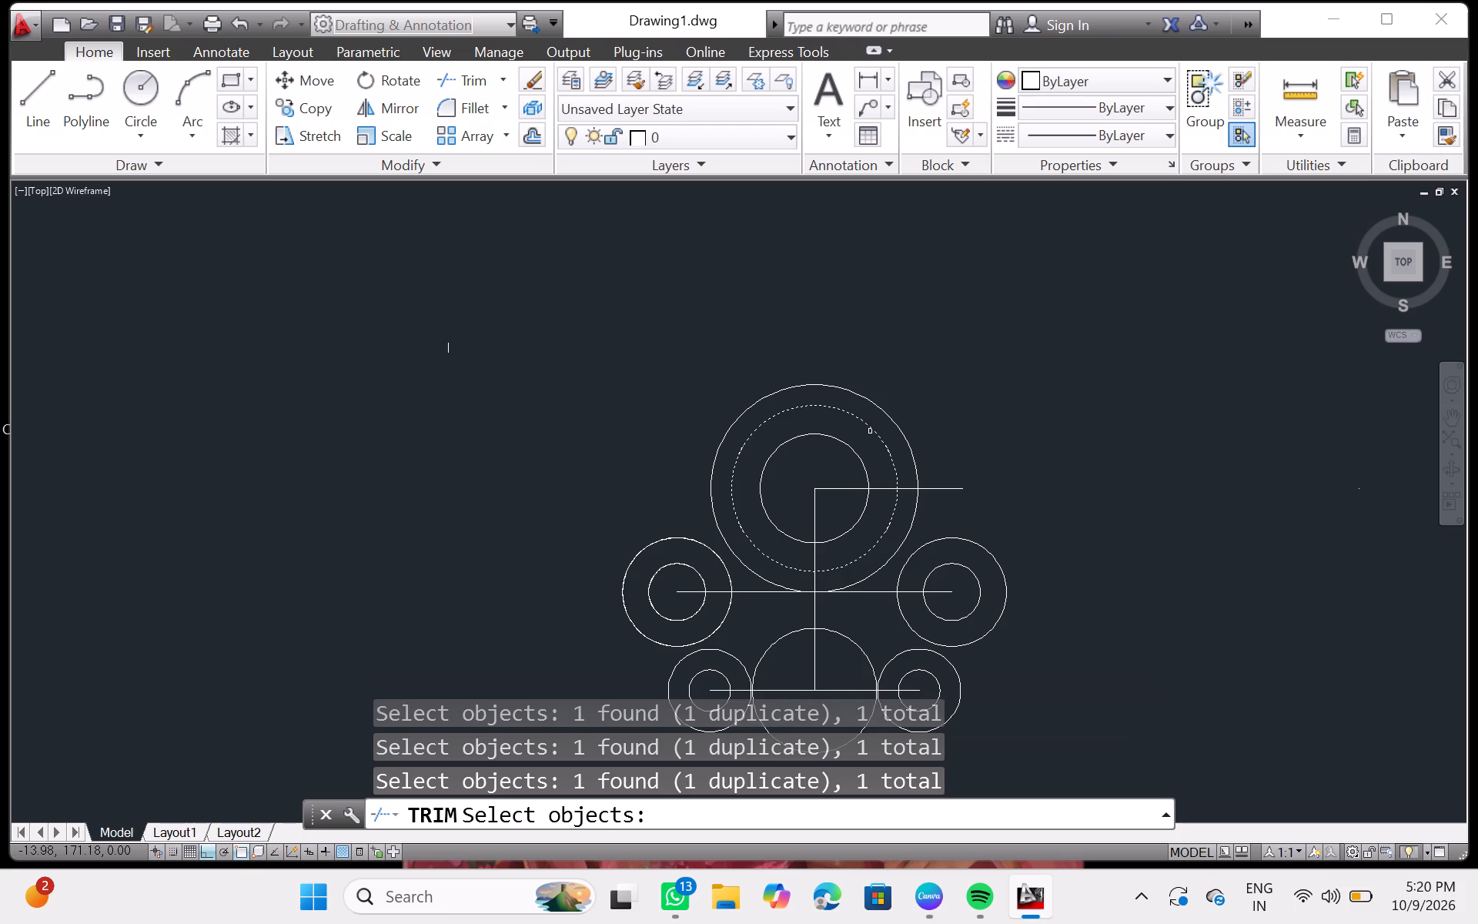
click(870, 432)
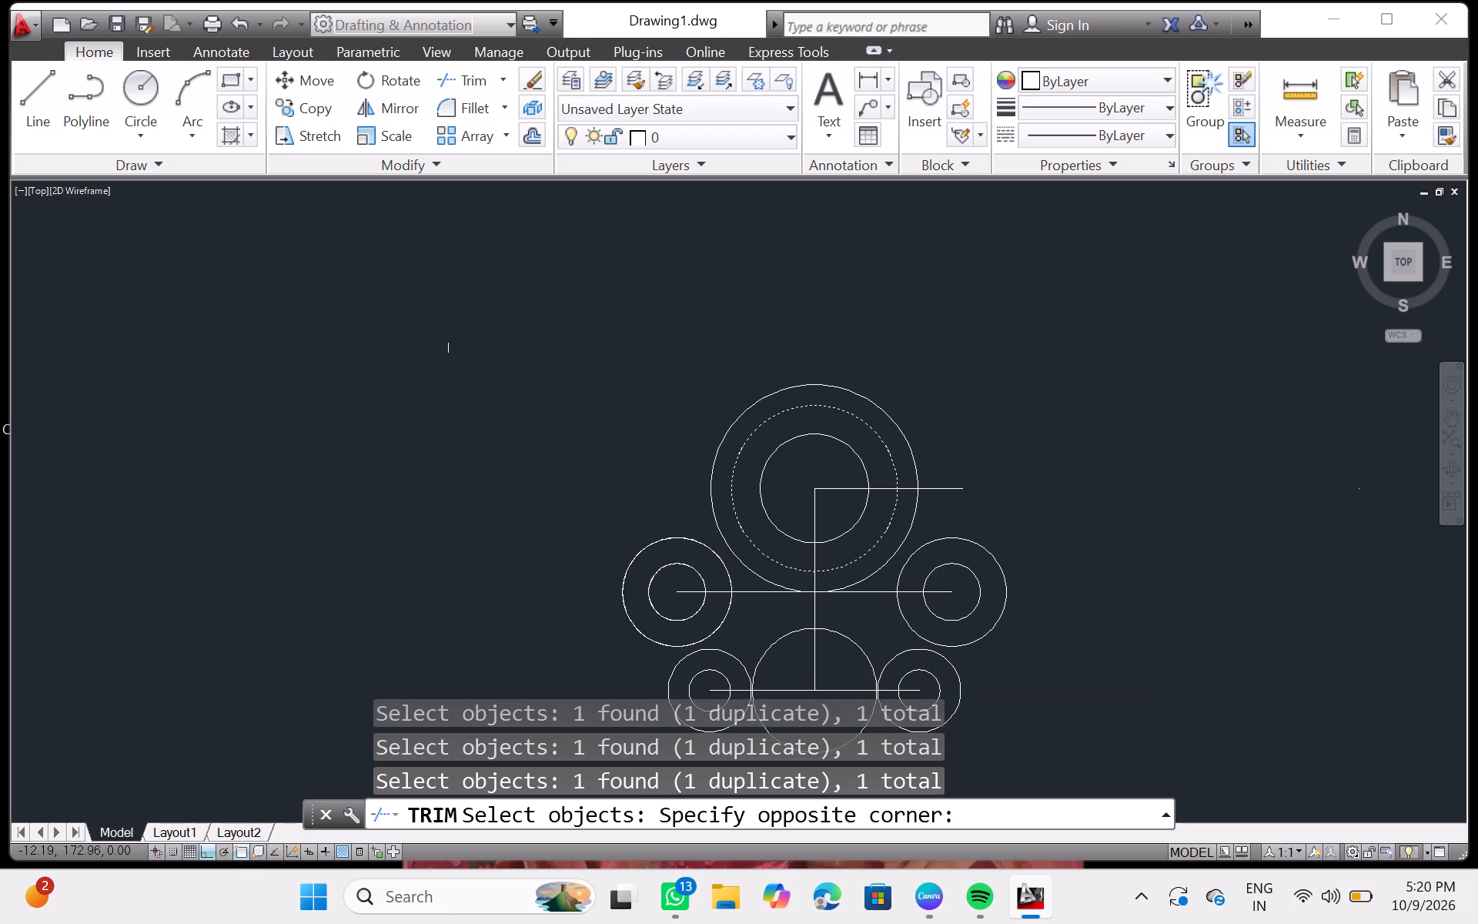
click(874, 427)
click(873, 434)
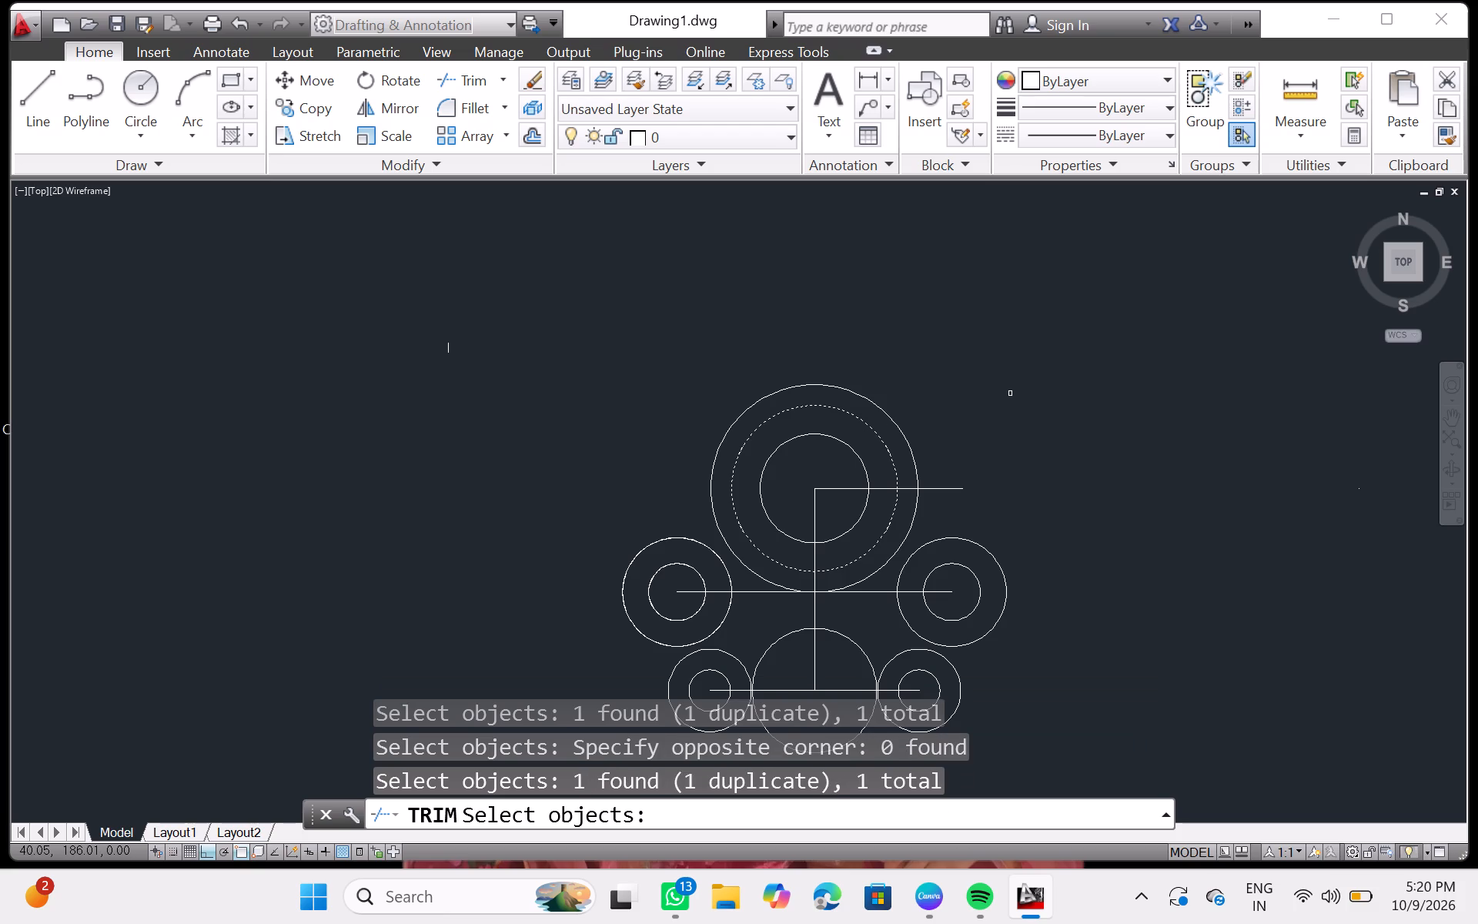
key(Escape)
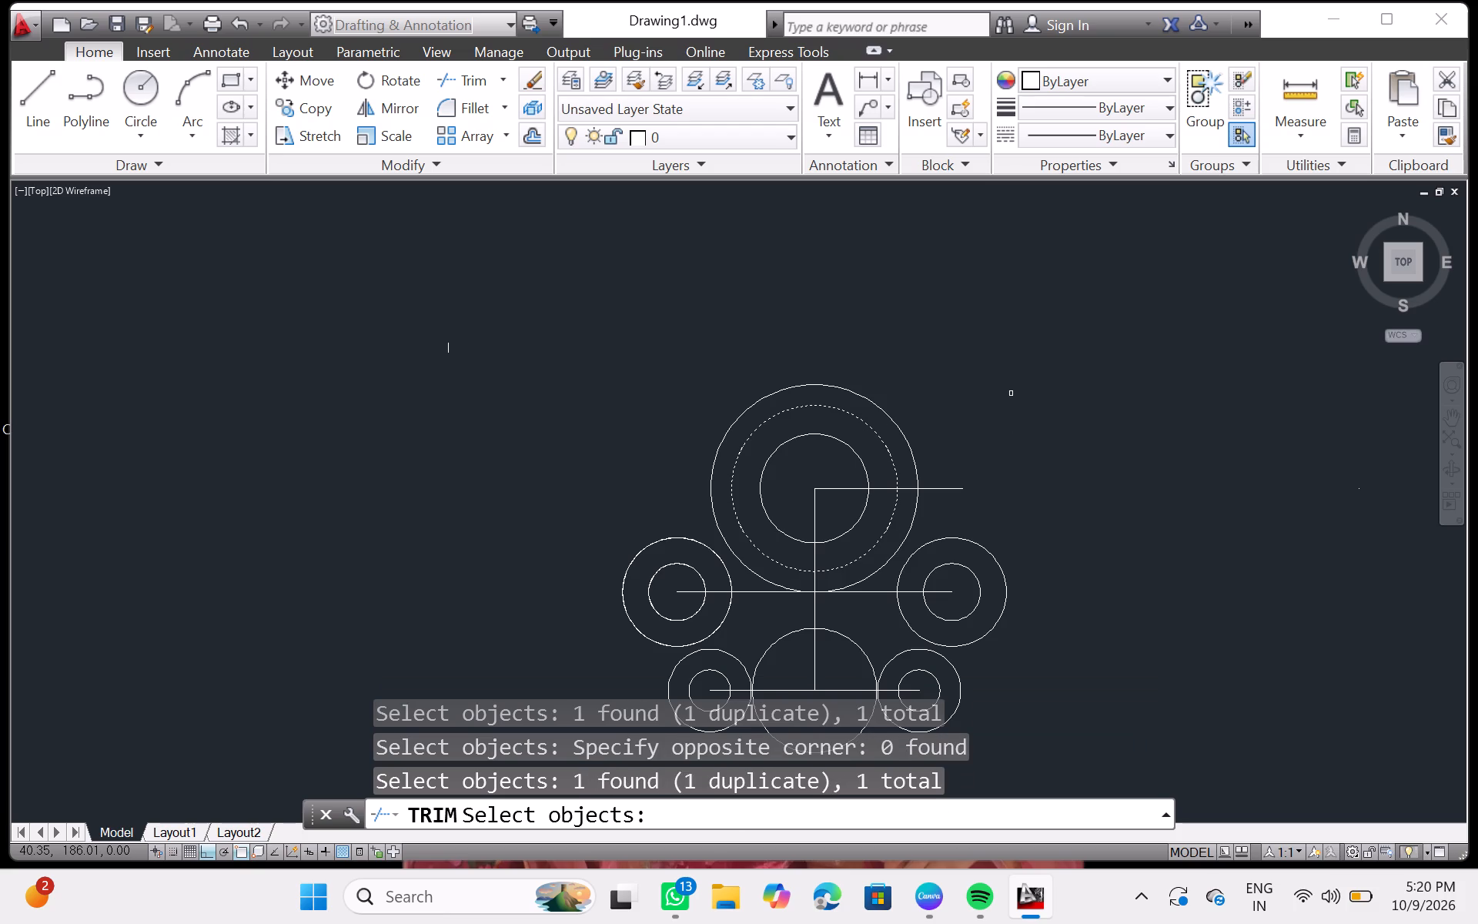
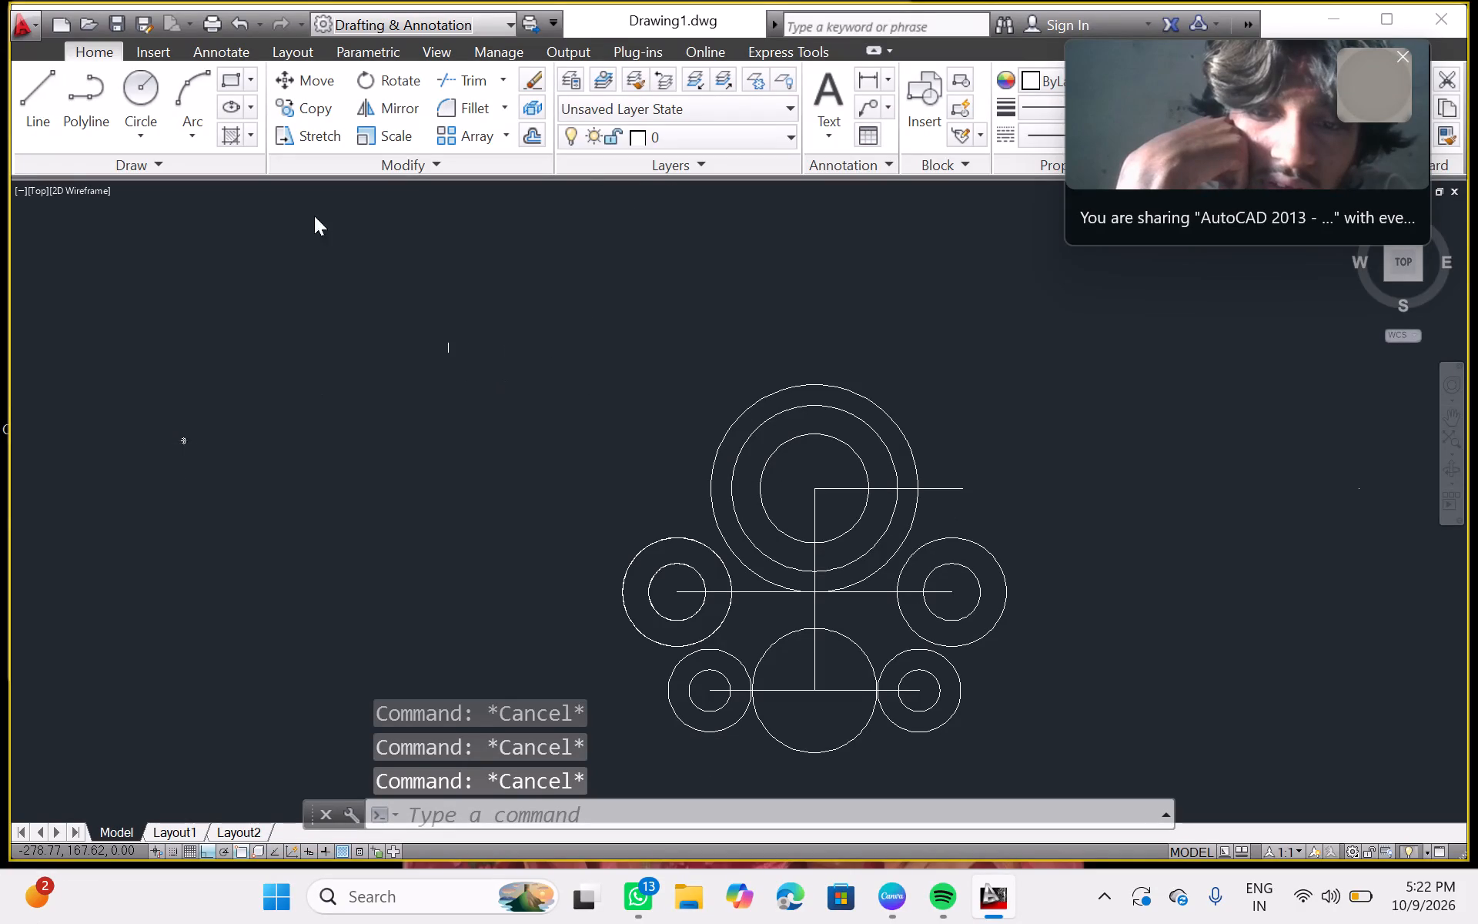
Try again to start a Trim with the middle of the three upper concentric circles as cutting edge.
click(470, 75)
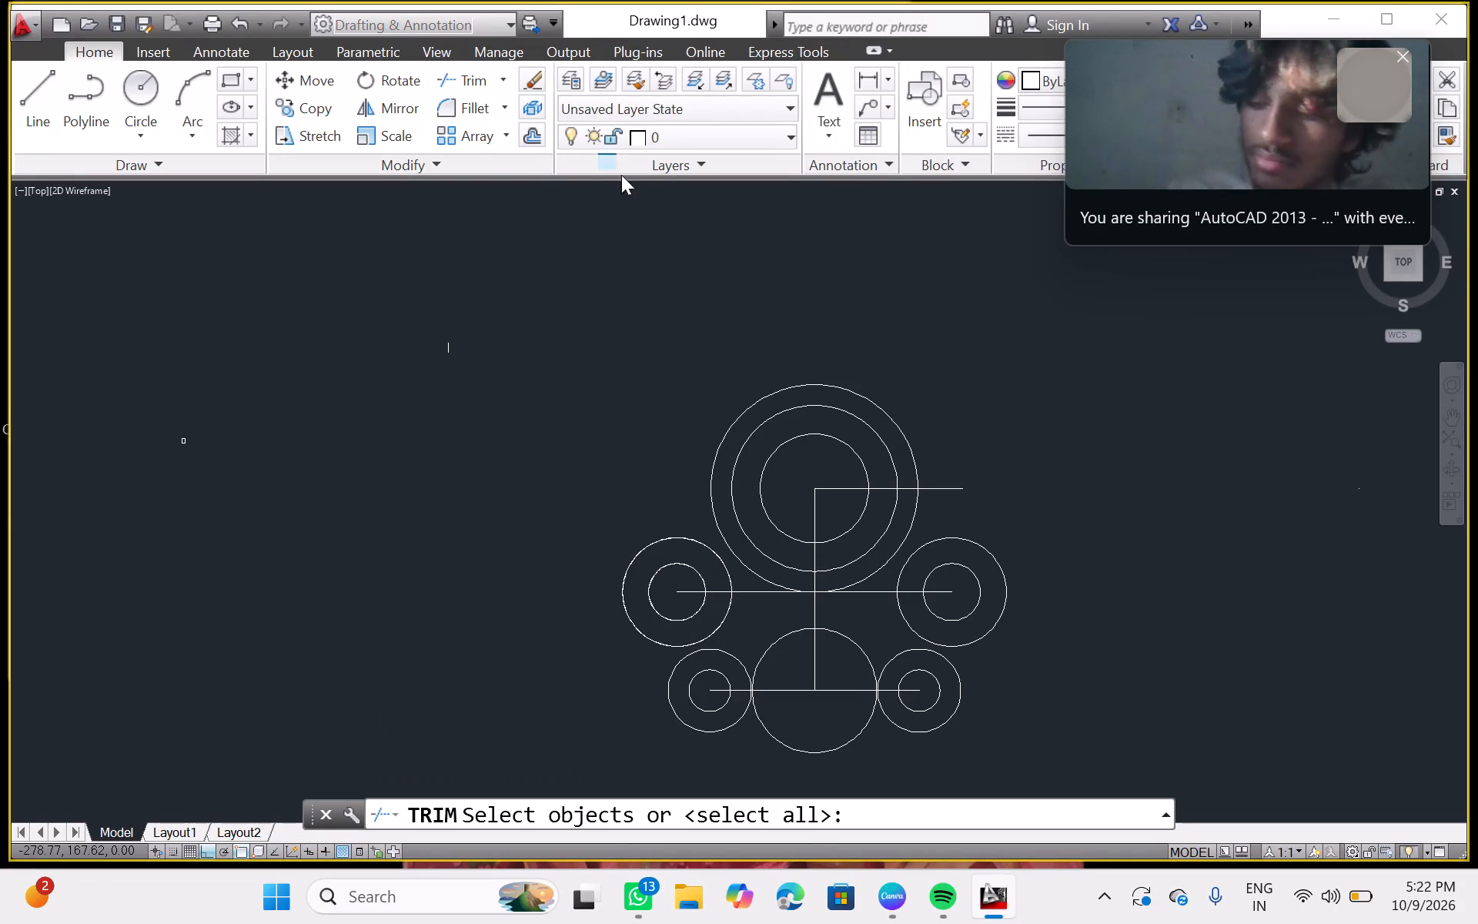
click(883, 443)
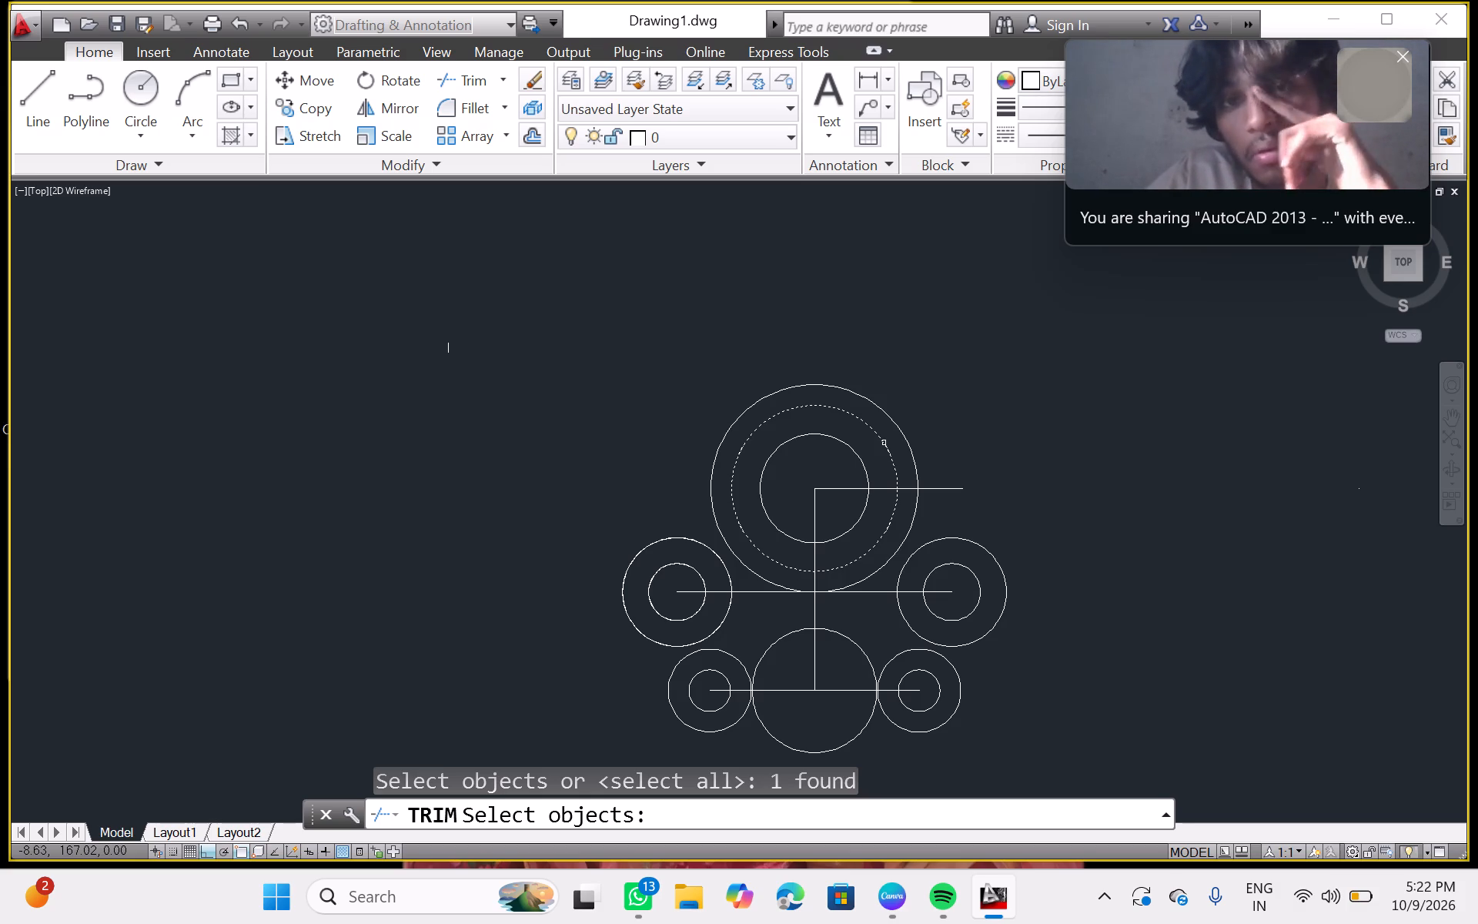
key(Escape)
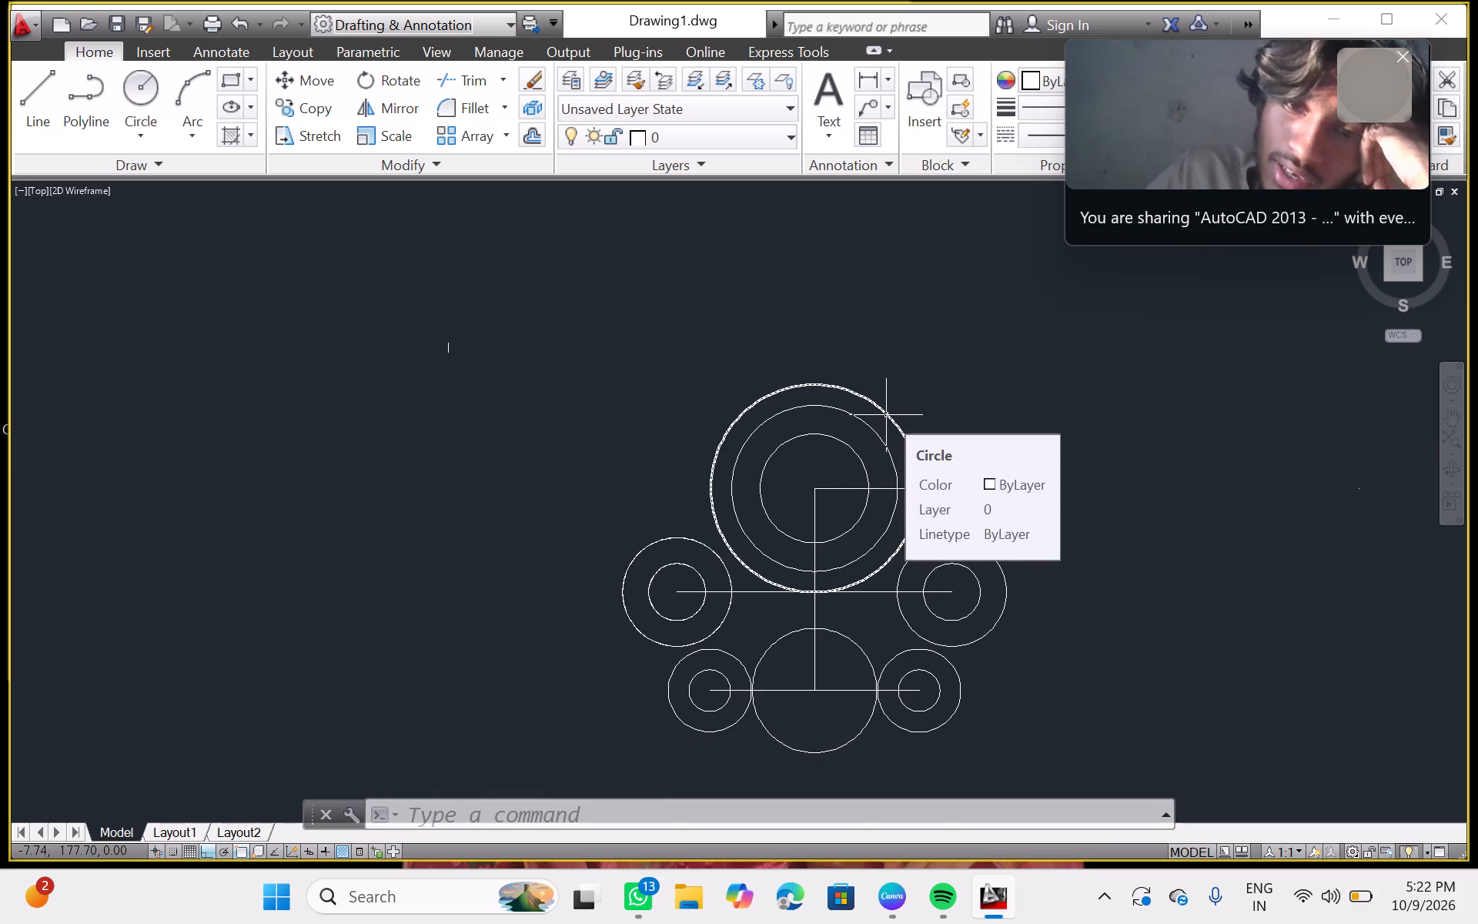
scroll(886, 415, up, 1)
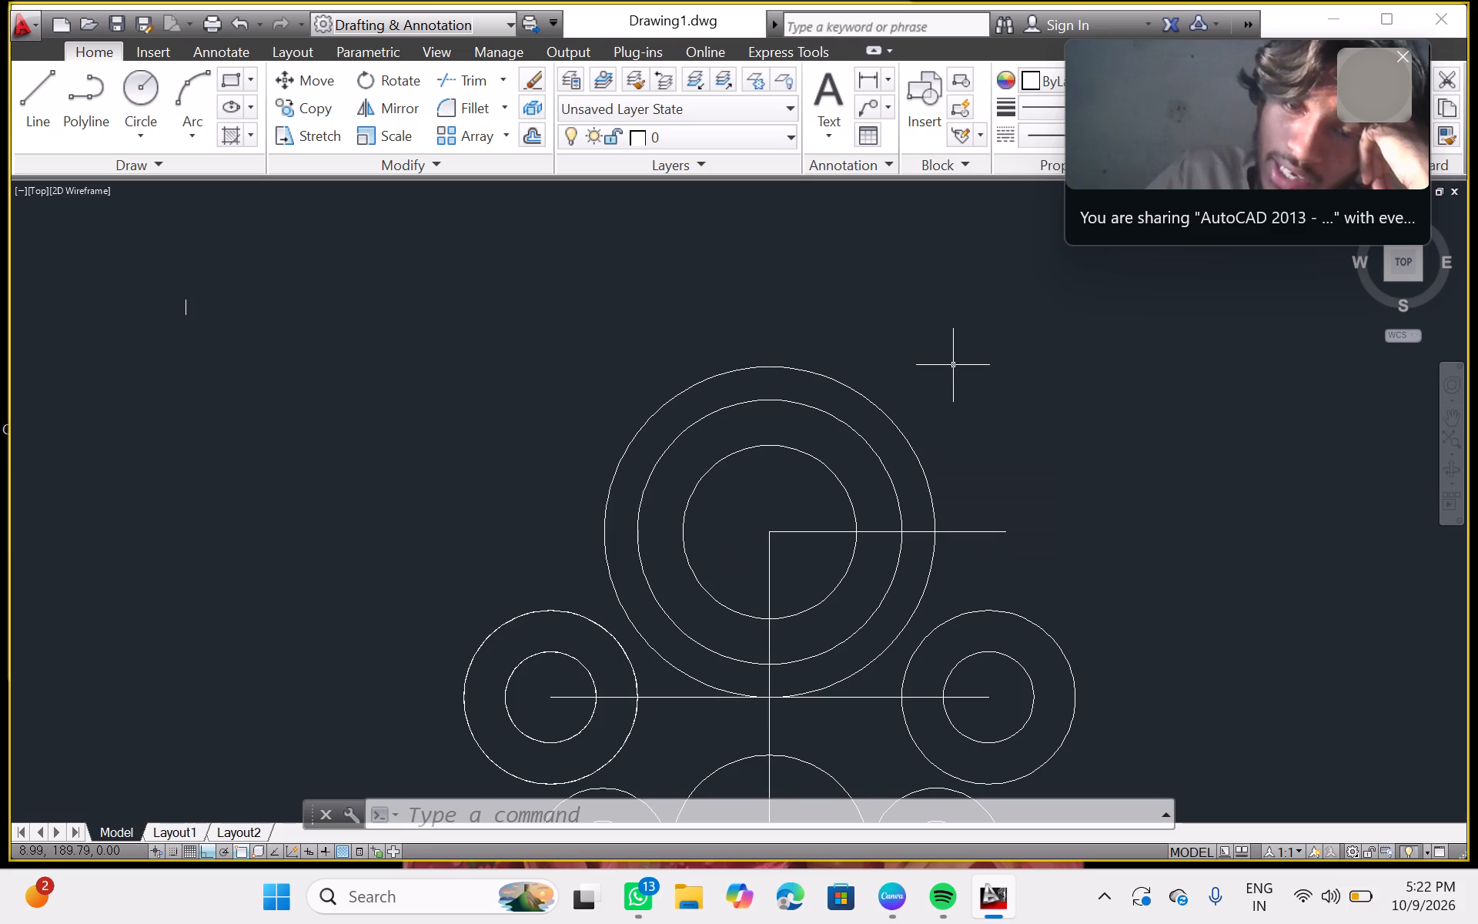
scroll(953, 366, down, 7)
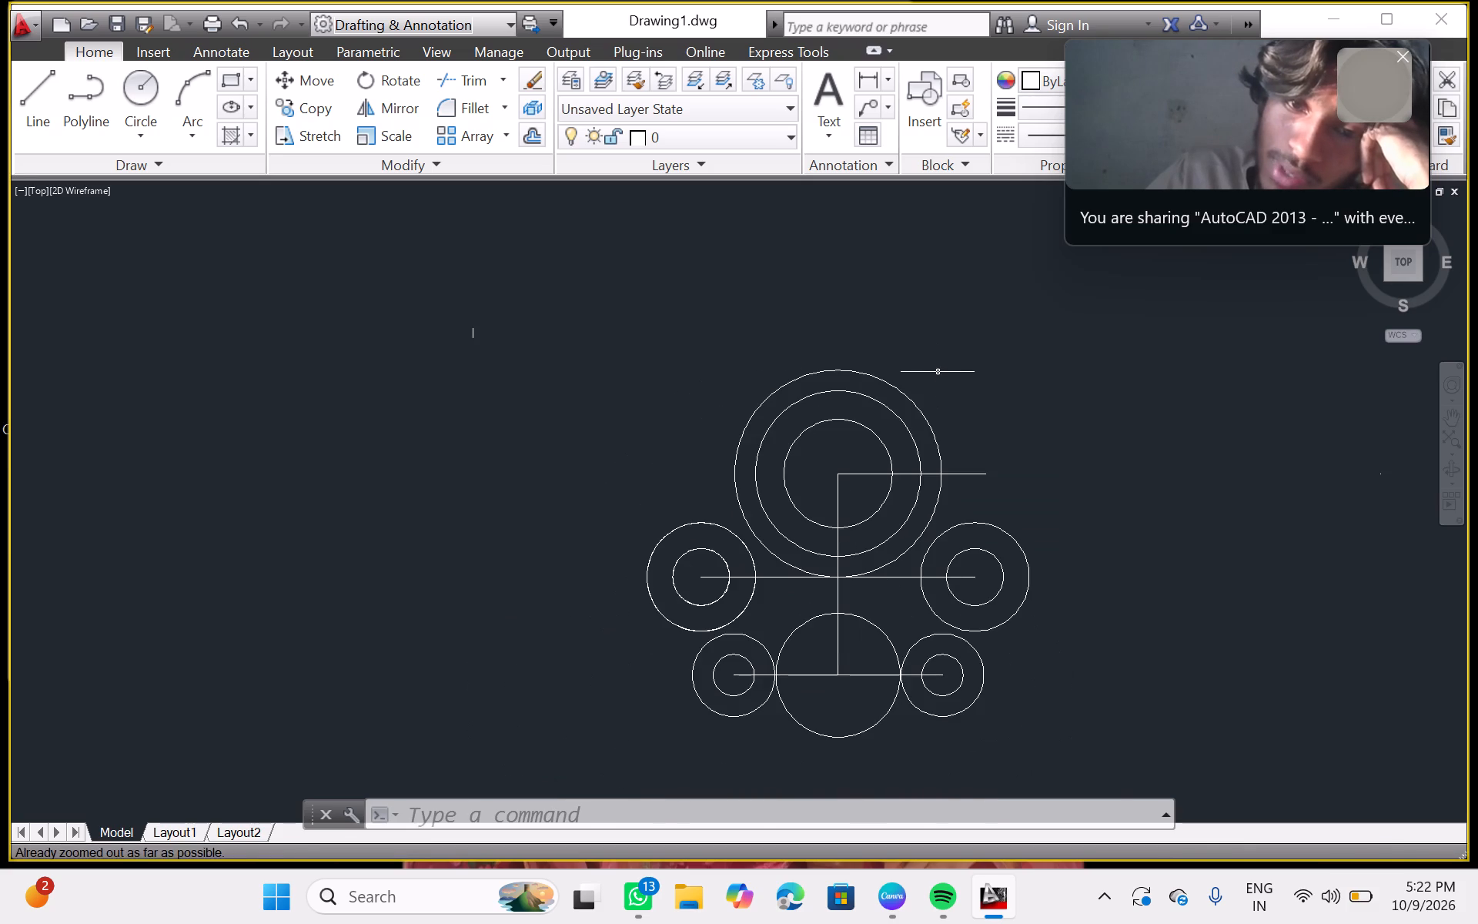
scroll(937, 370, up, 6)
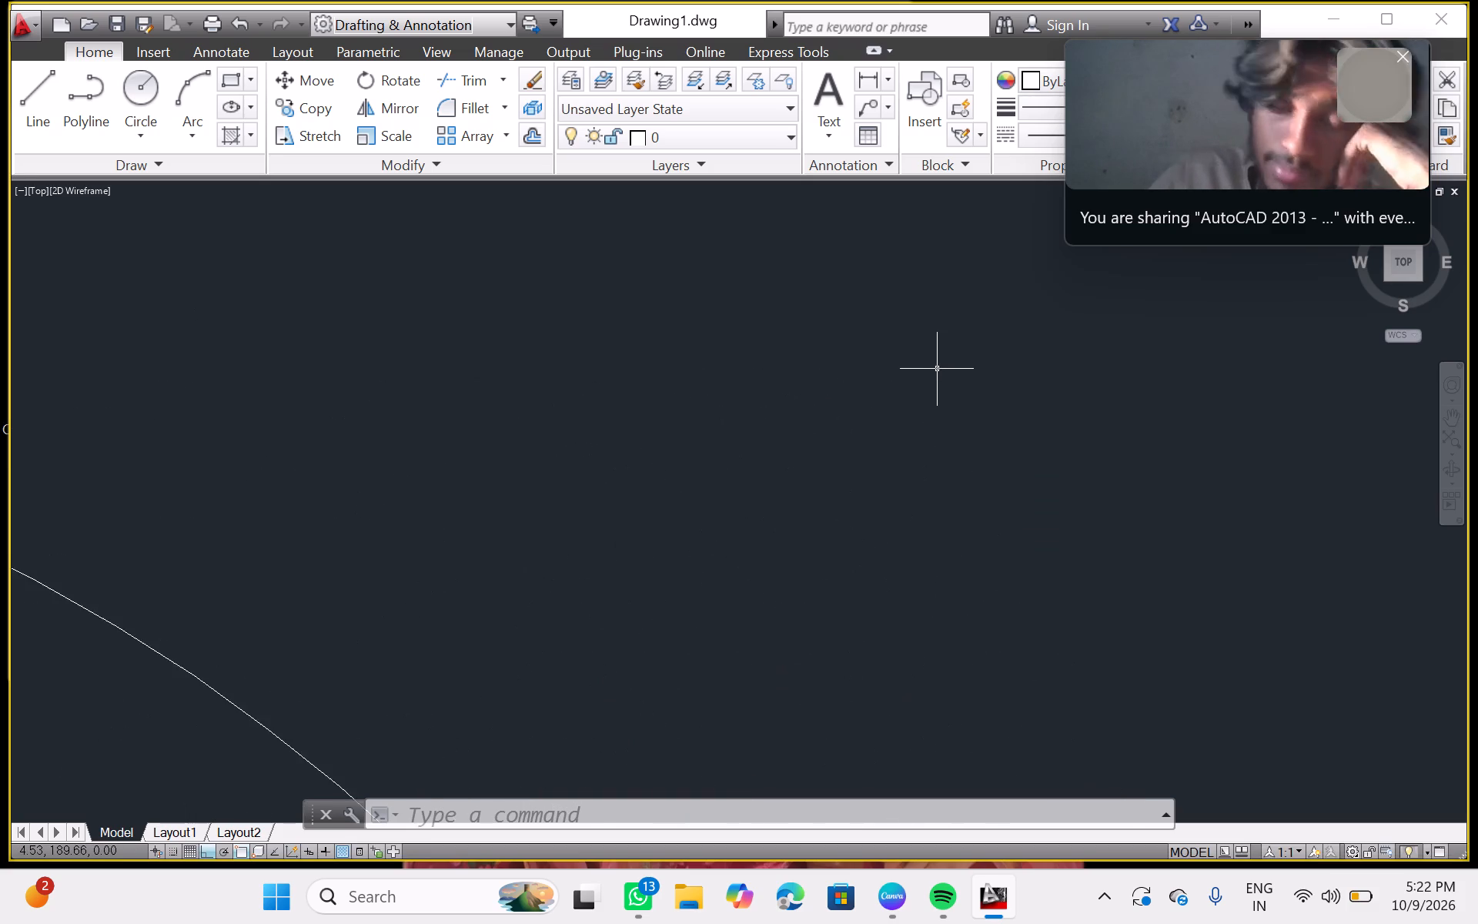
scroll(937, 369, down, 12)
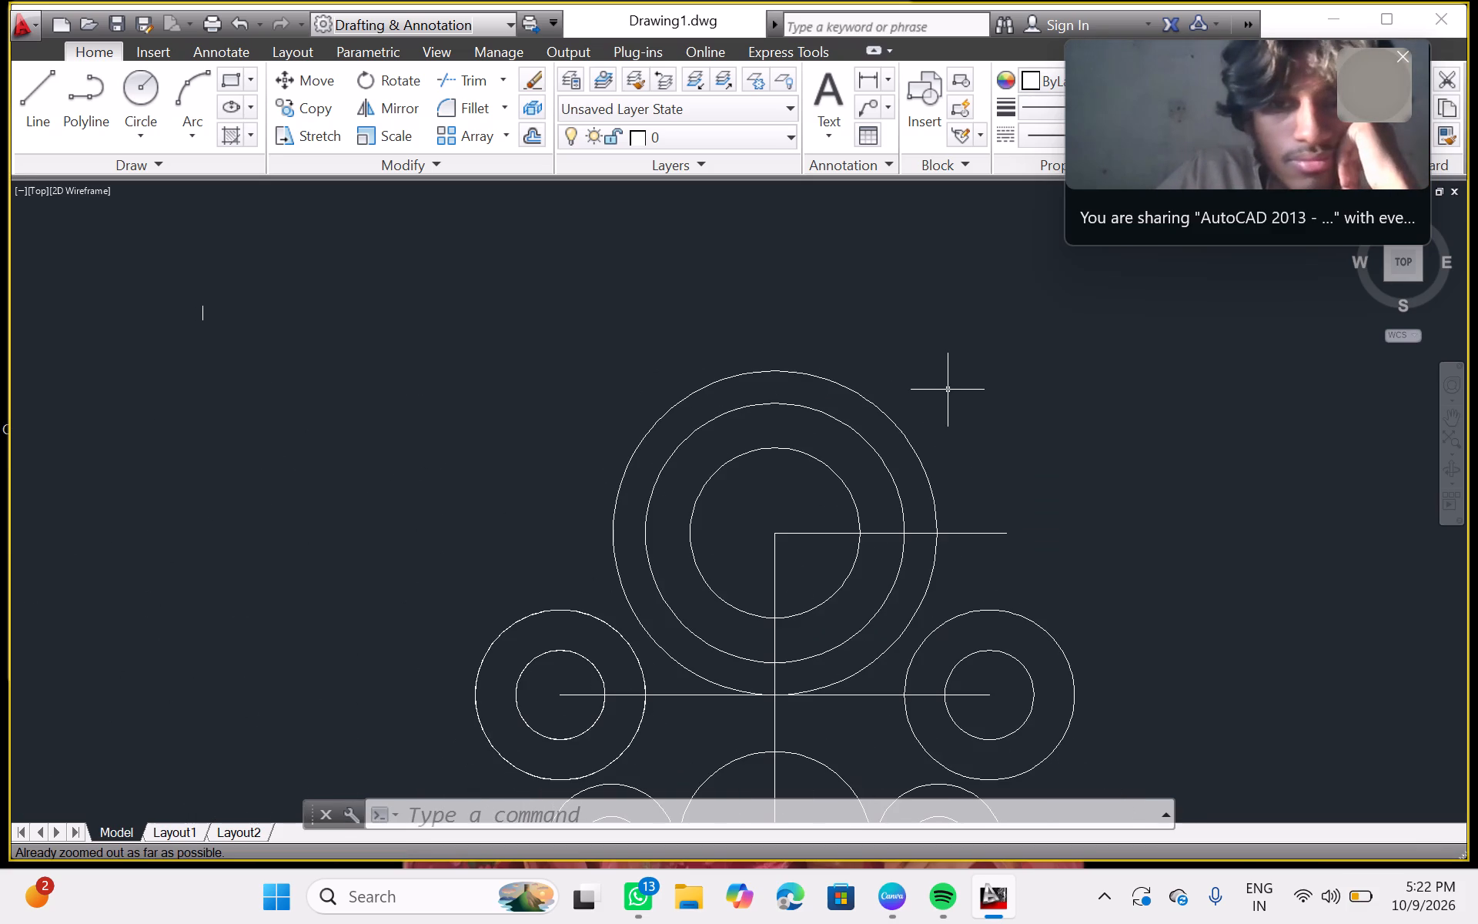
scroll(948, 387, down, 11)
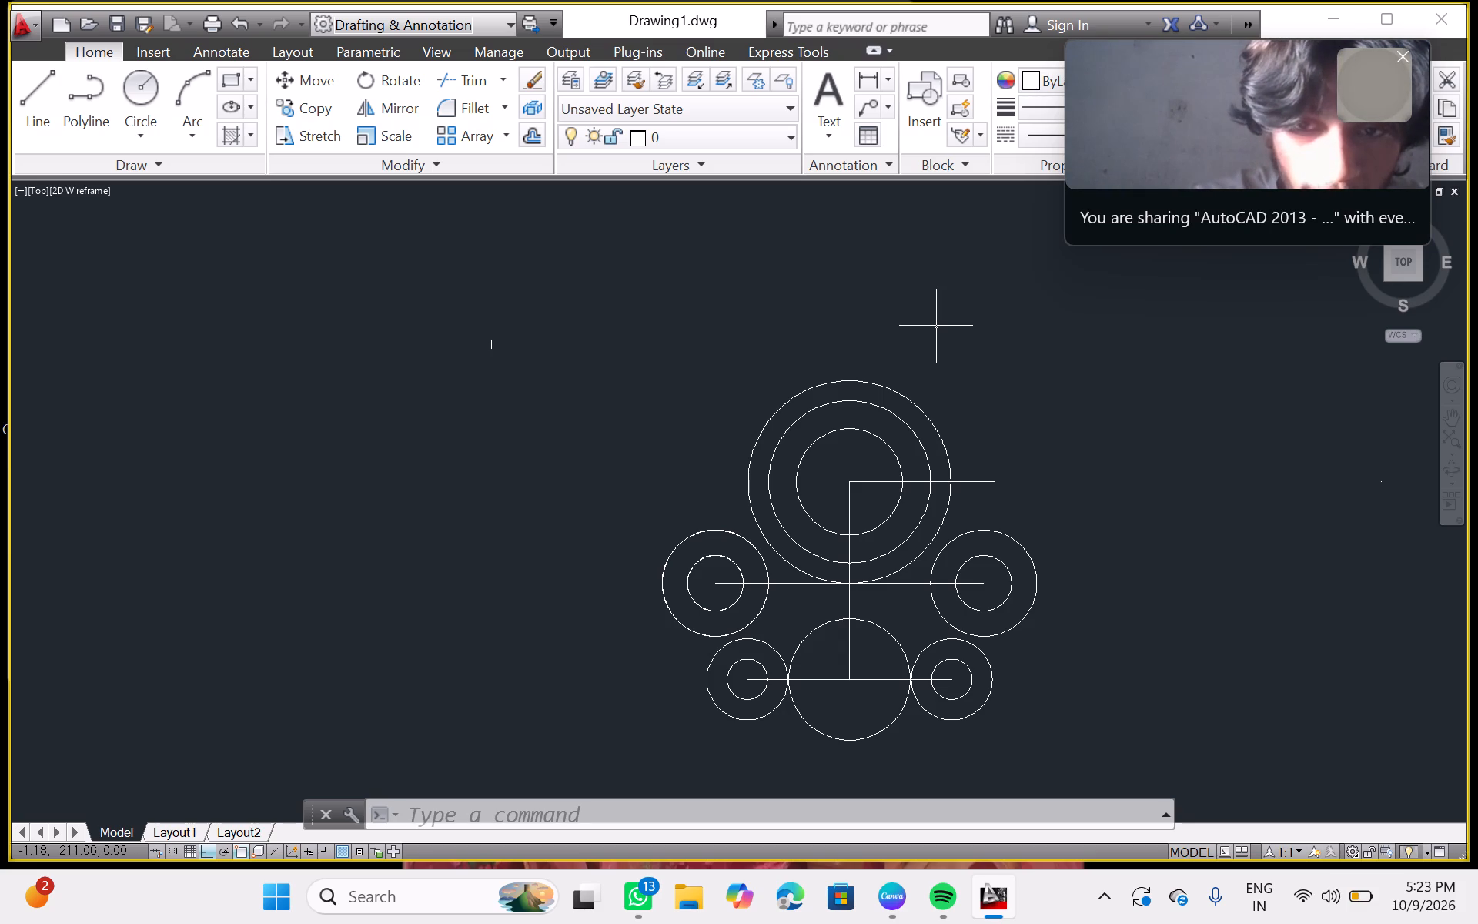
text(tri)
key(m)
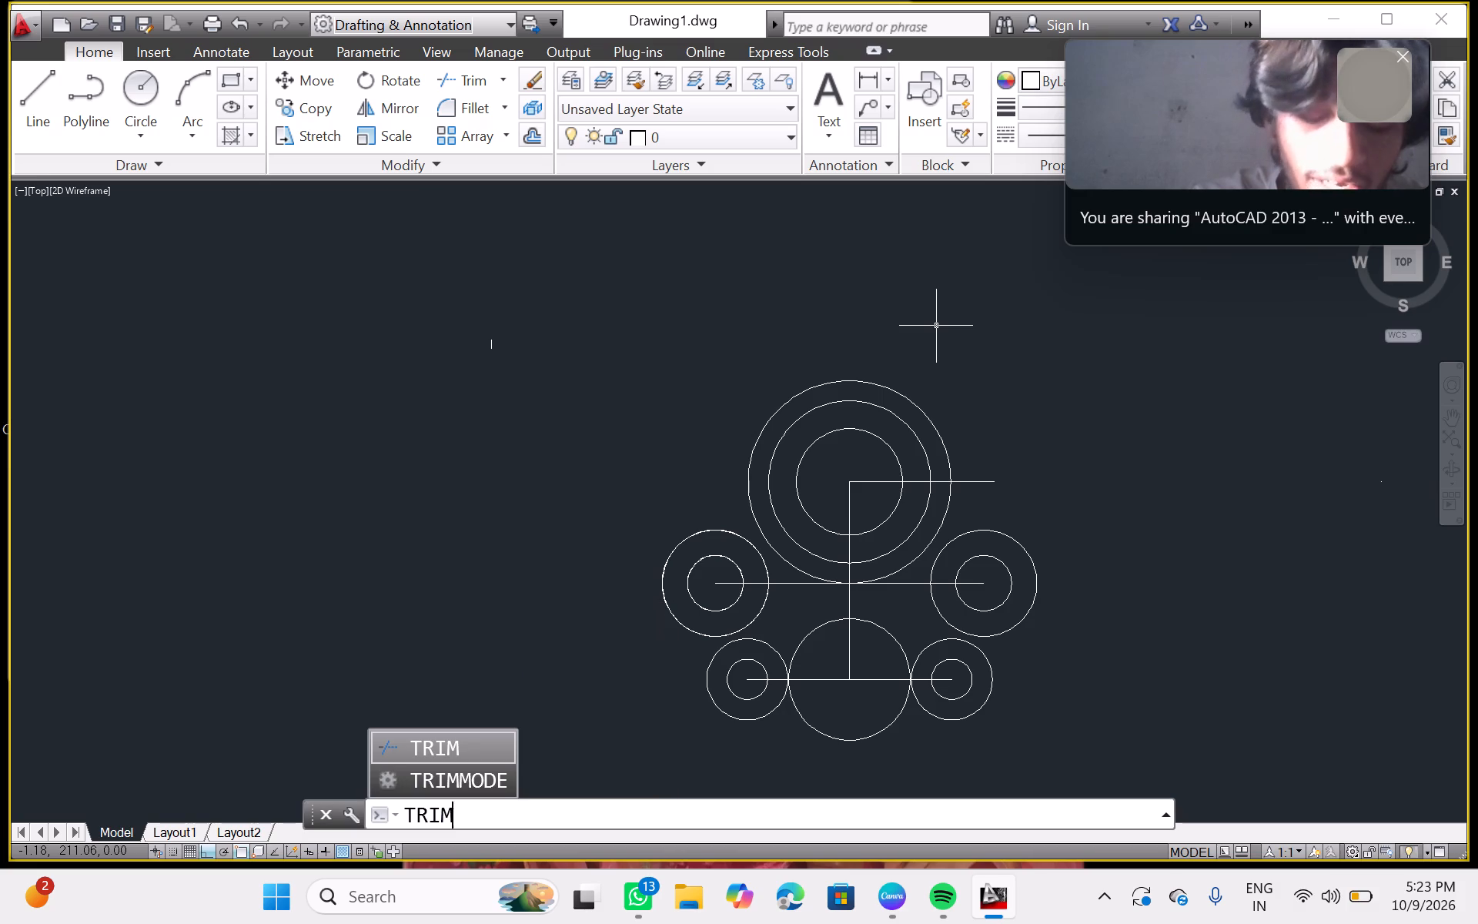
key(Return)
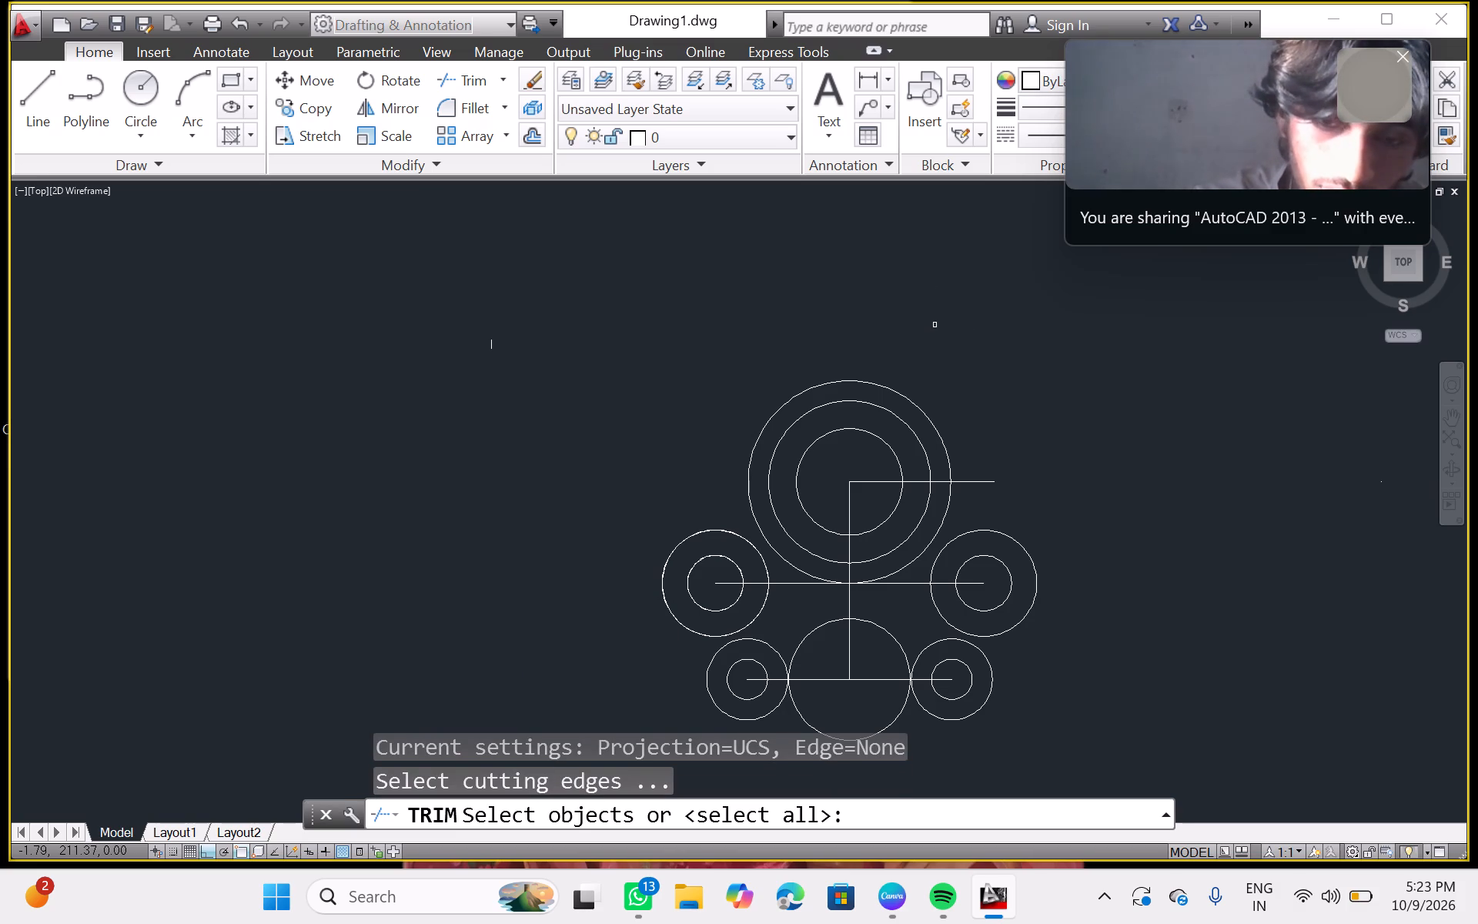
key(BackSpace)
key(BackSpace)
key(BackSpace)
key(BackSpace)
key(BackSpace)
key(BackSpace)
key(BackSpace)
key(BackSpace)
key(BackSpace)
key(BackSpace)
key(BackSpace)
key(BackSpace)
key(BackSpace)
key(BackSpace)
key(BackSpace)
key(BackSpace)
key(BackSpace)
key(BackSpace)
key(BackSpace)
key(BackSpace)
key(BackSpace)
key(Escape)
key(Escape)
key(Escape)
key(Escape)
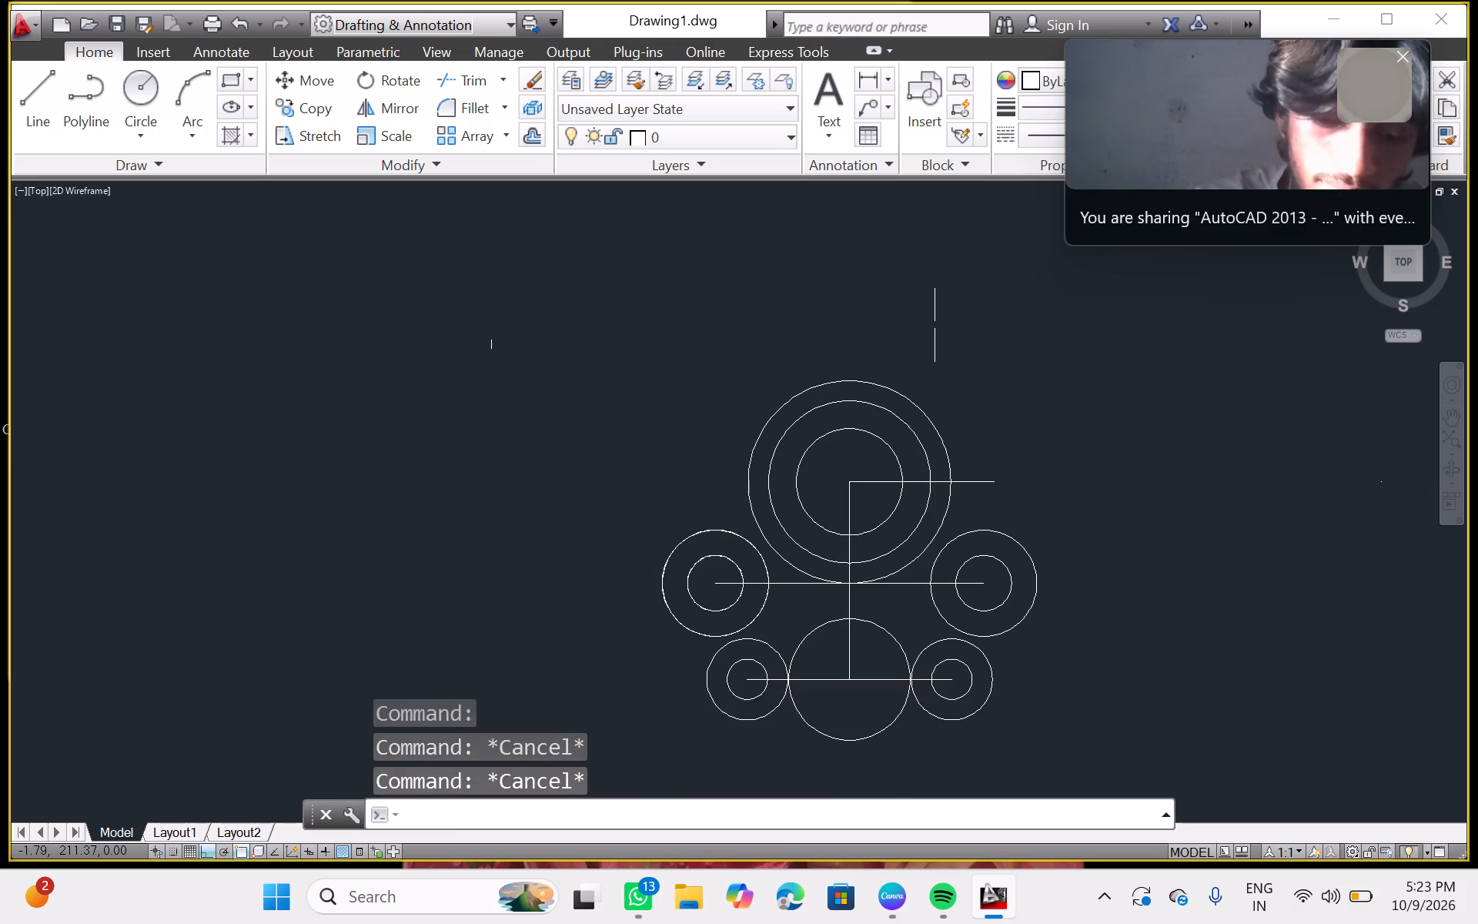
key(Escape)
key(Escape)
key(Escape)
Check the TRIMMODE system variable and keep its current value.
text(trimm)
key(o)
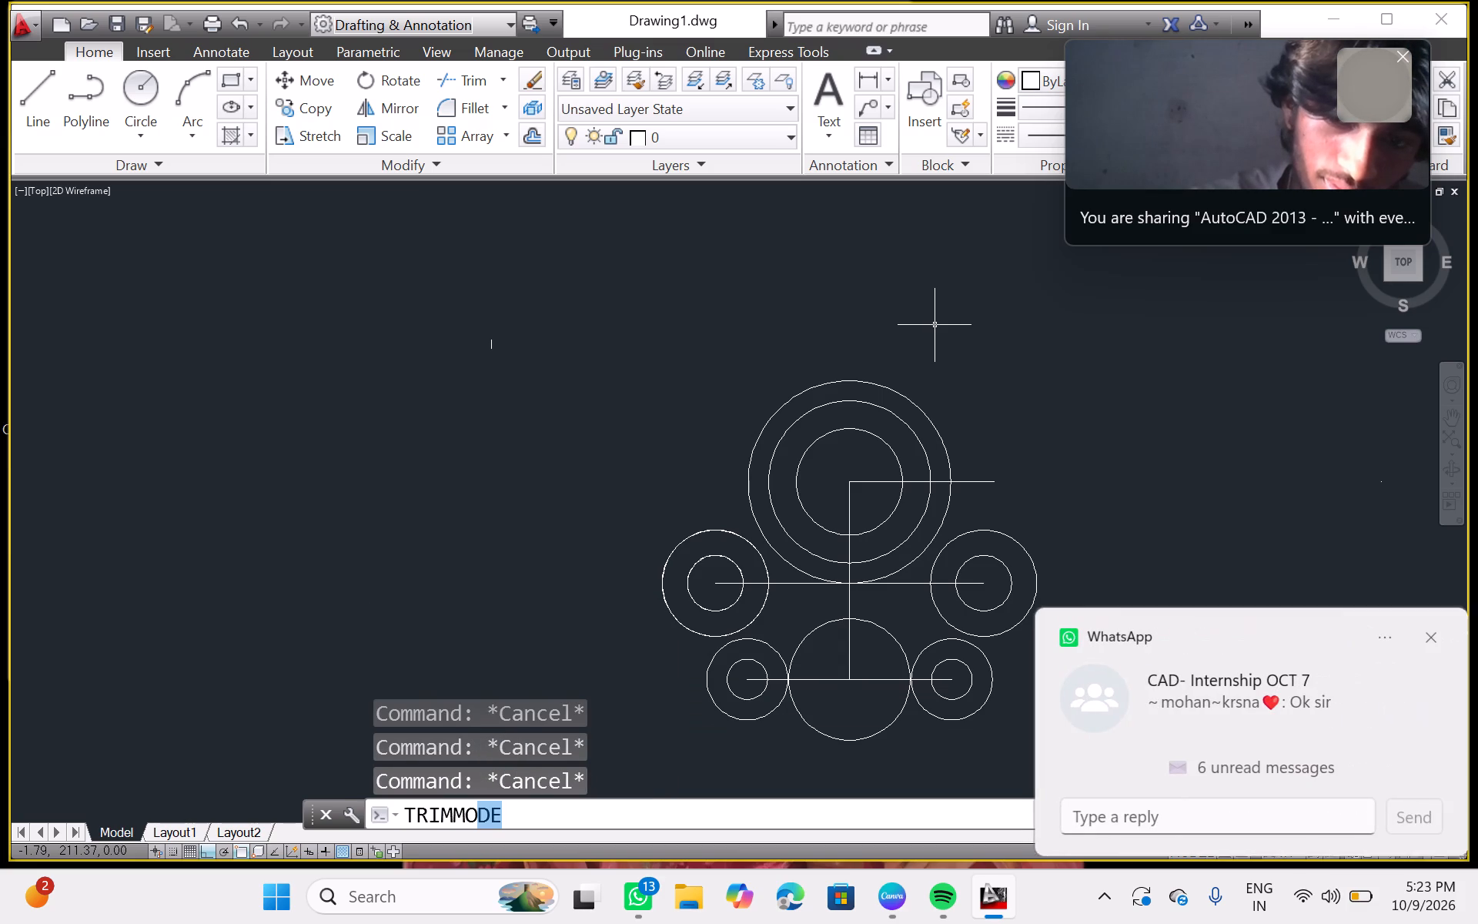
key(Return)
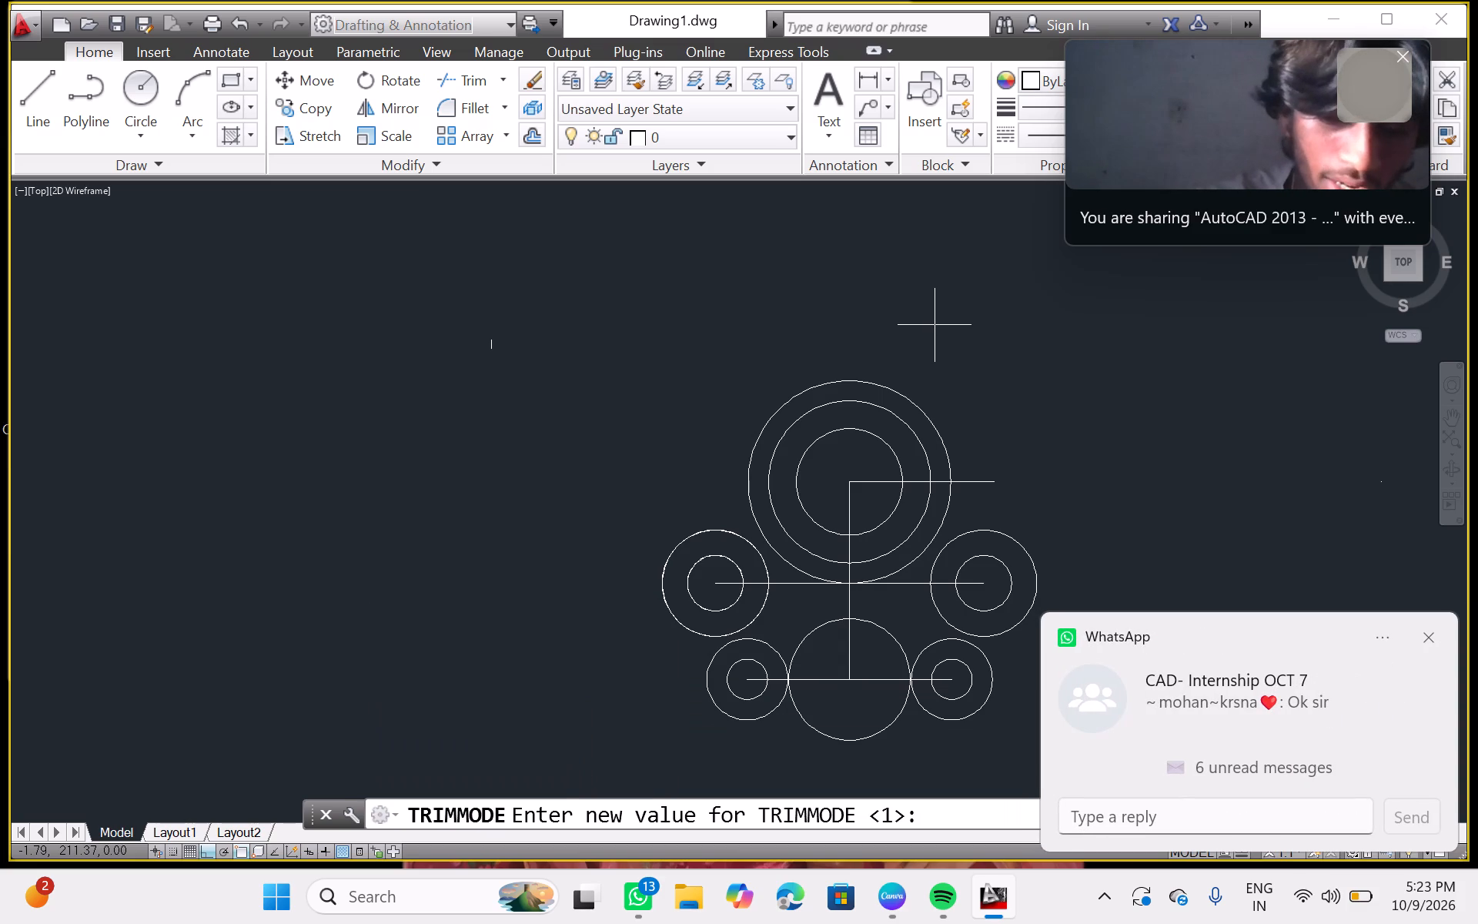
key(Return)
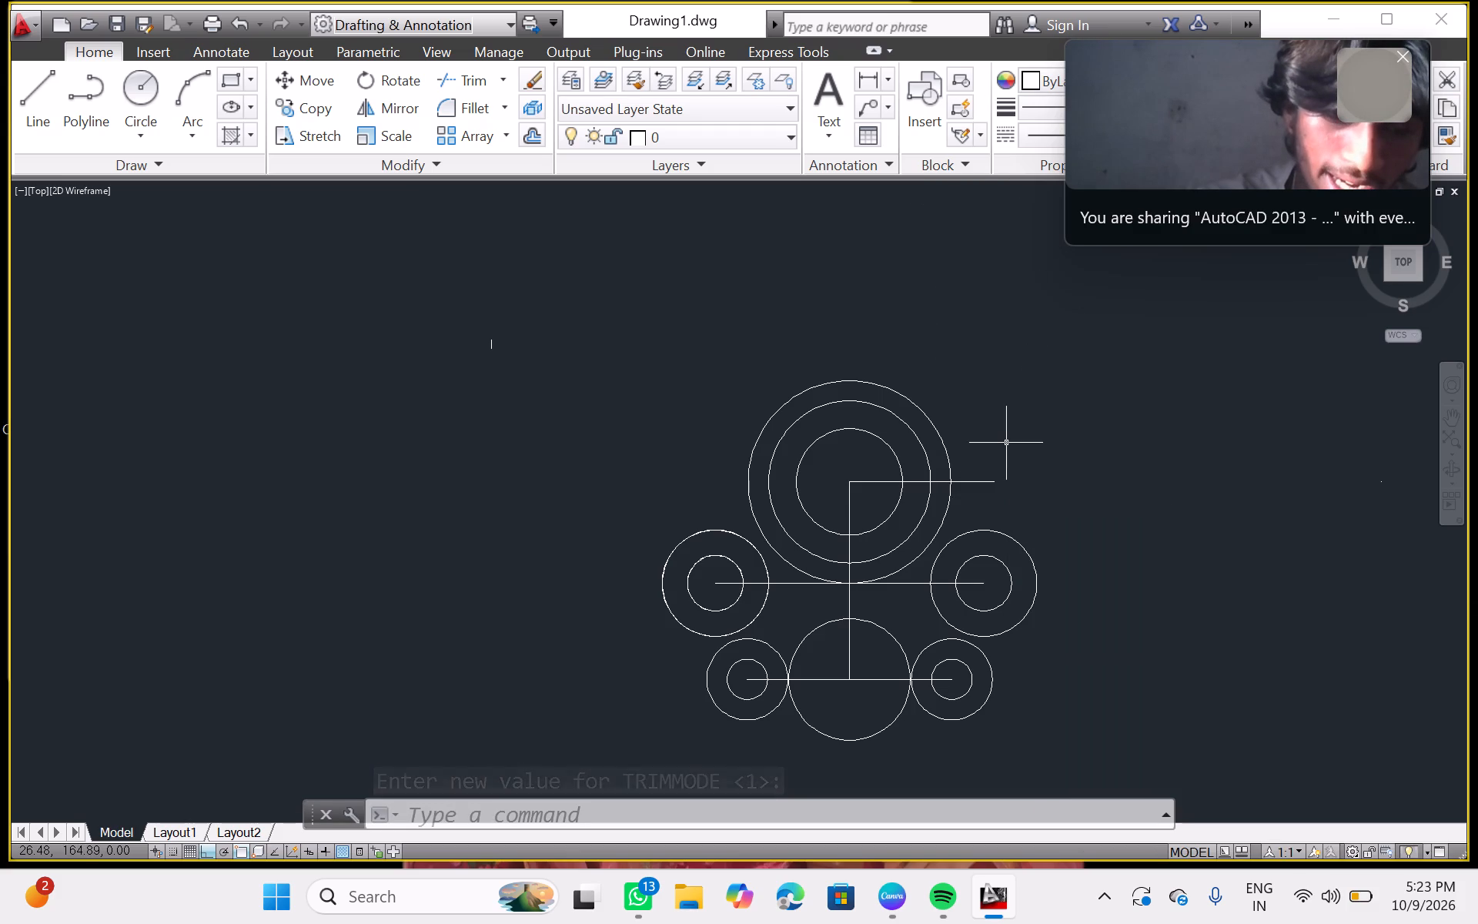
key(Escape)
key(Escape)
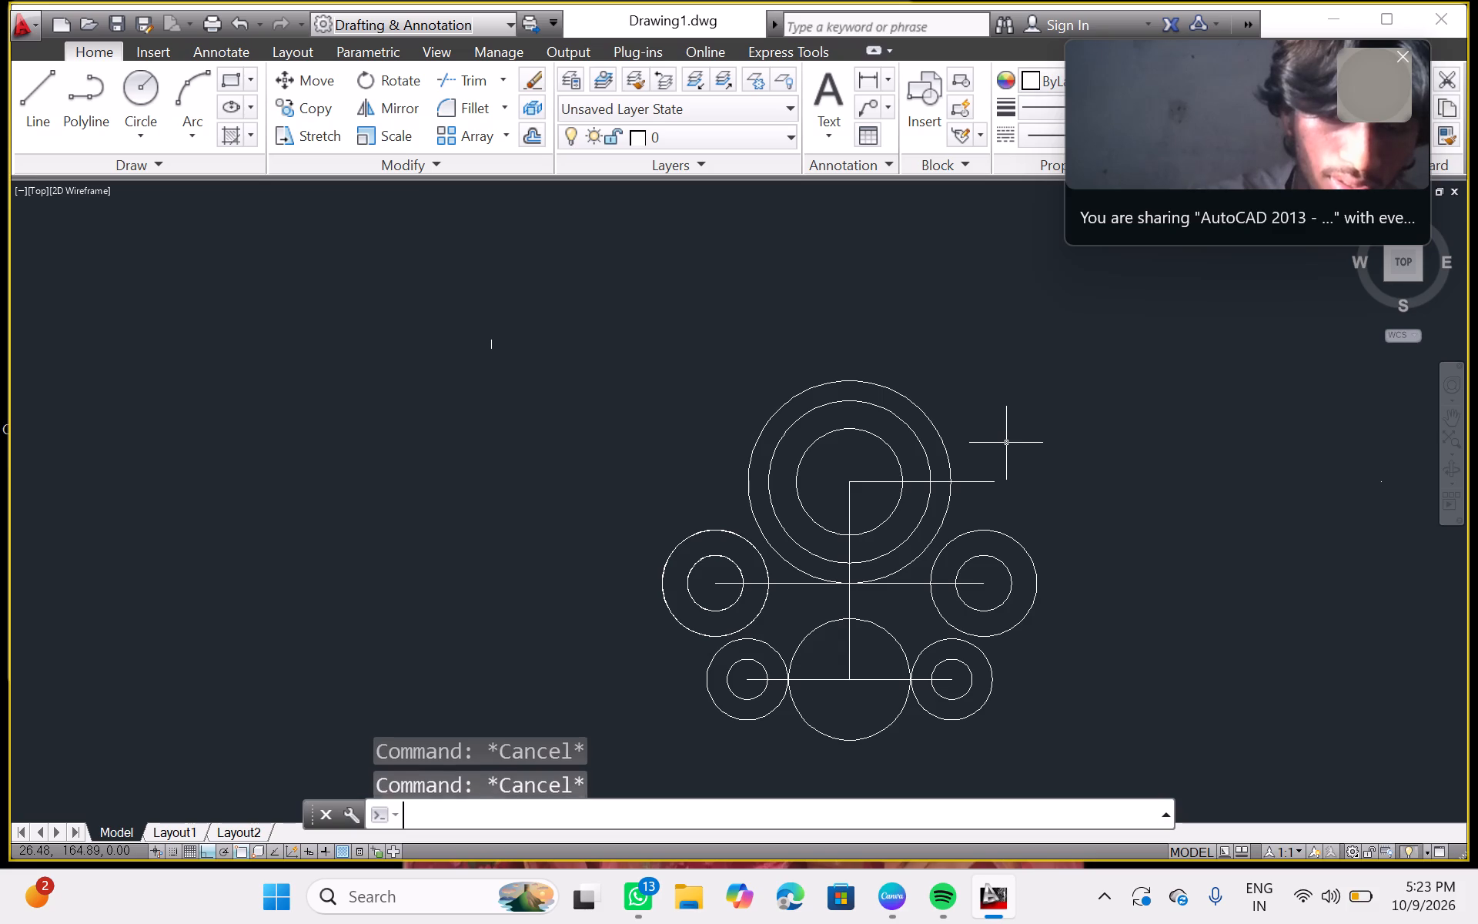
key(Escape)
key(Escape)
key(Escape)
key(Escape)
key(Escape)
key(Escape)
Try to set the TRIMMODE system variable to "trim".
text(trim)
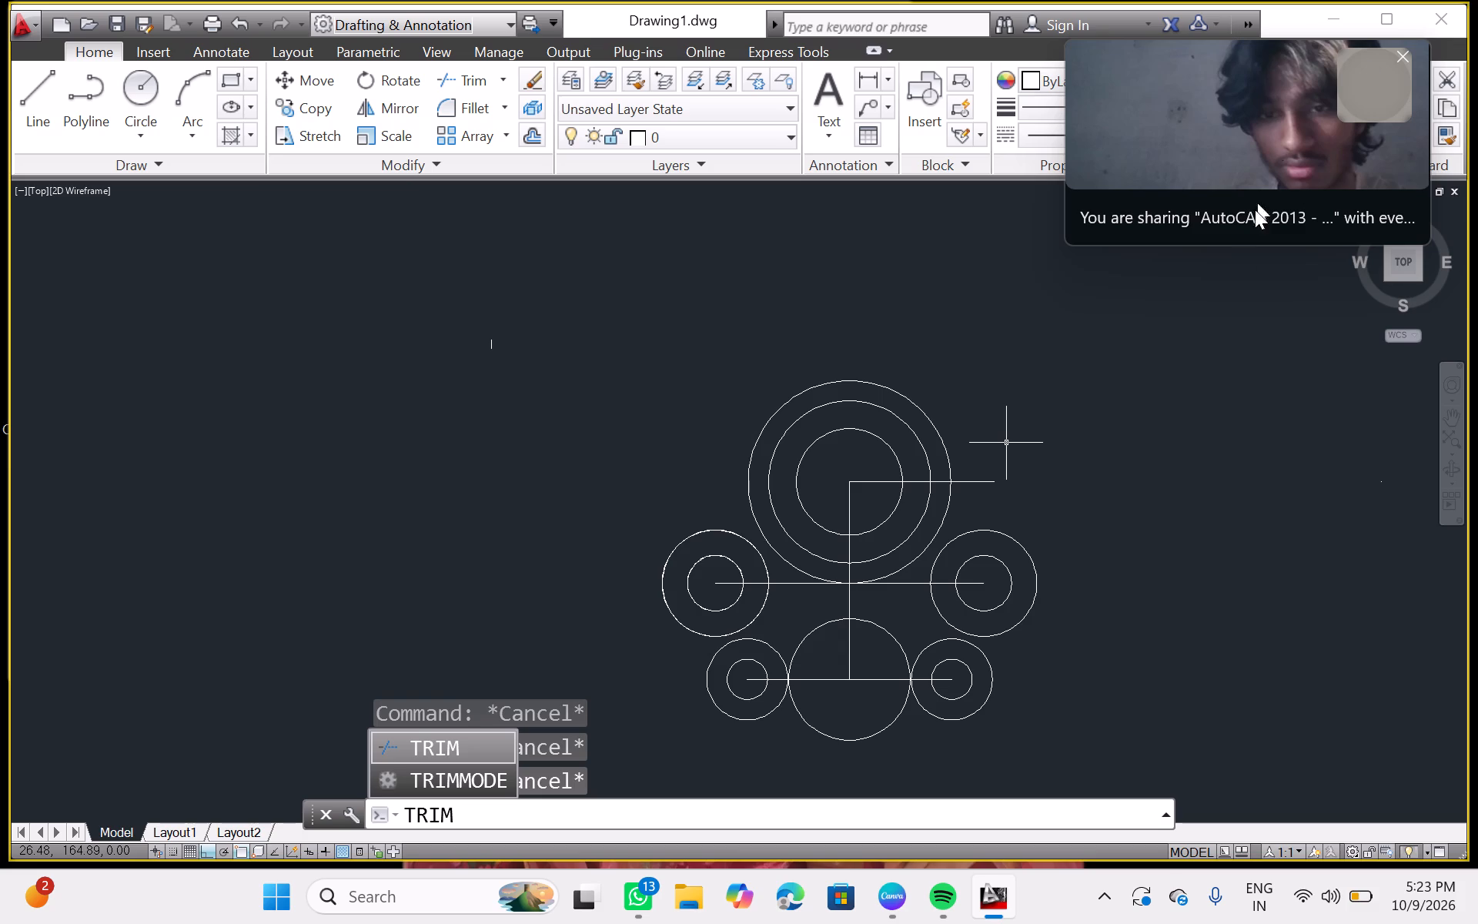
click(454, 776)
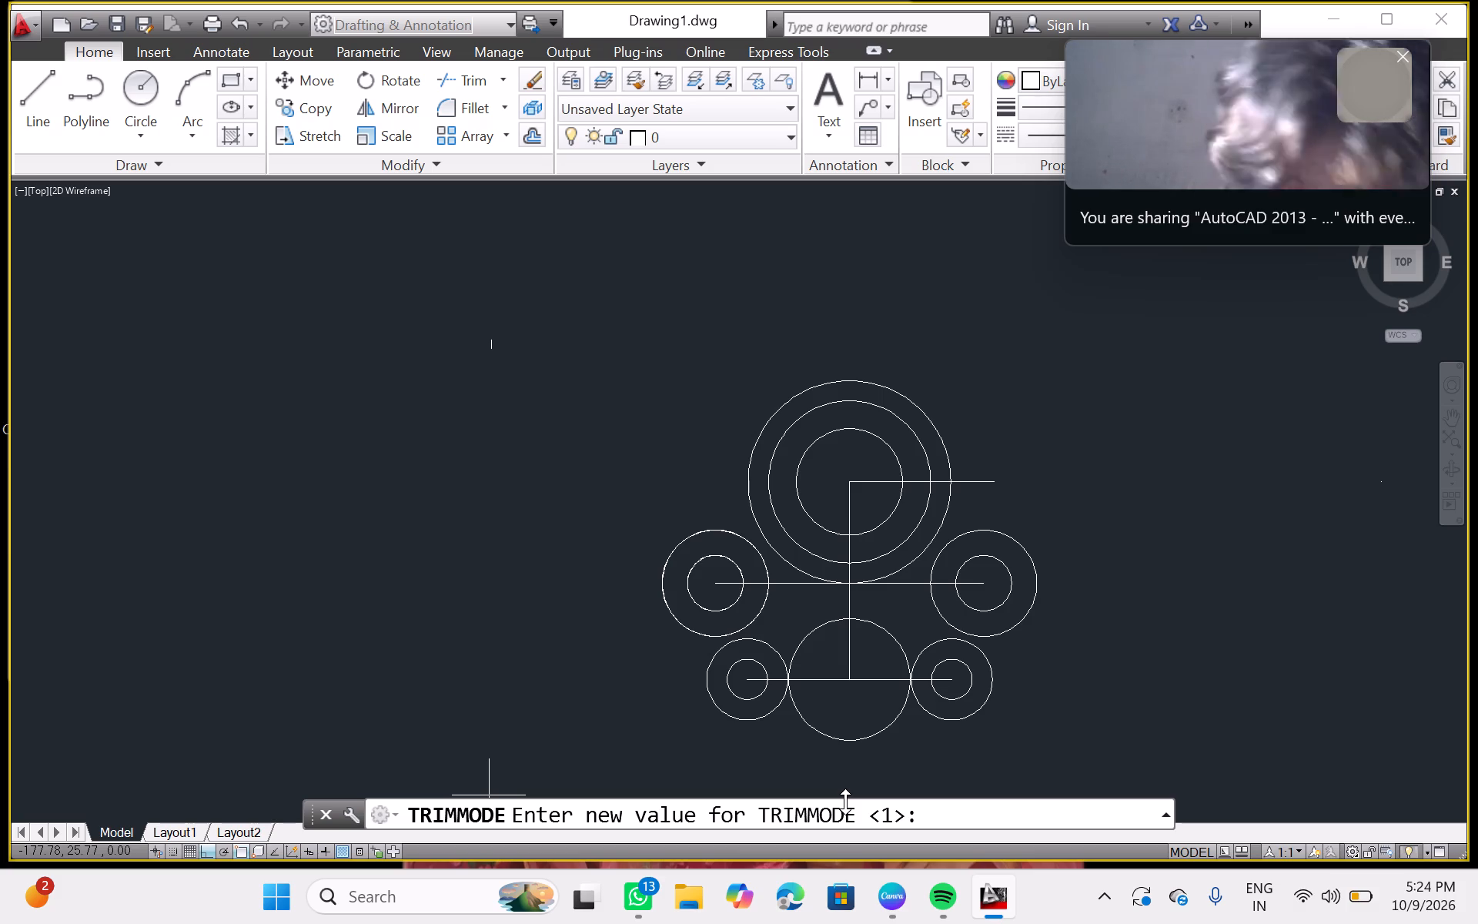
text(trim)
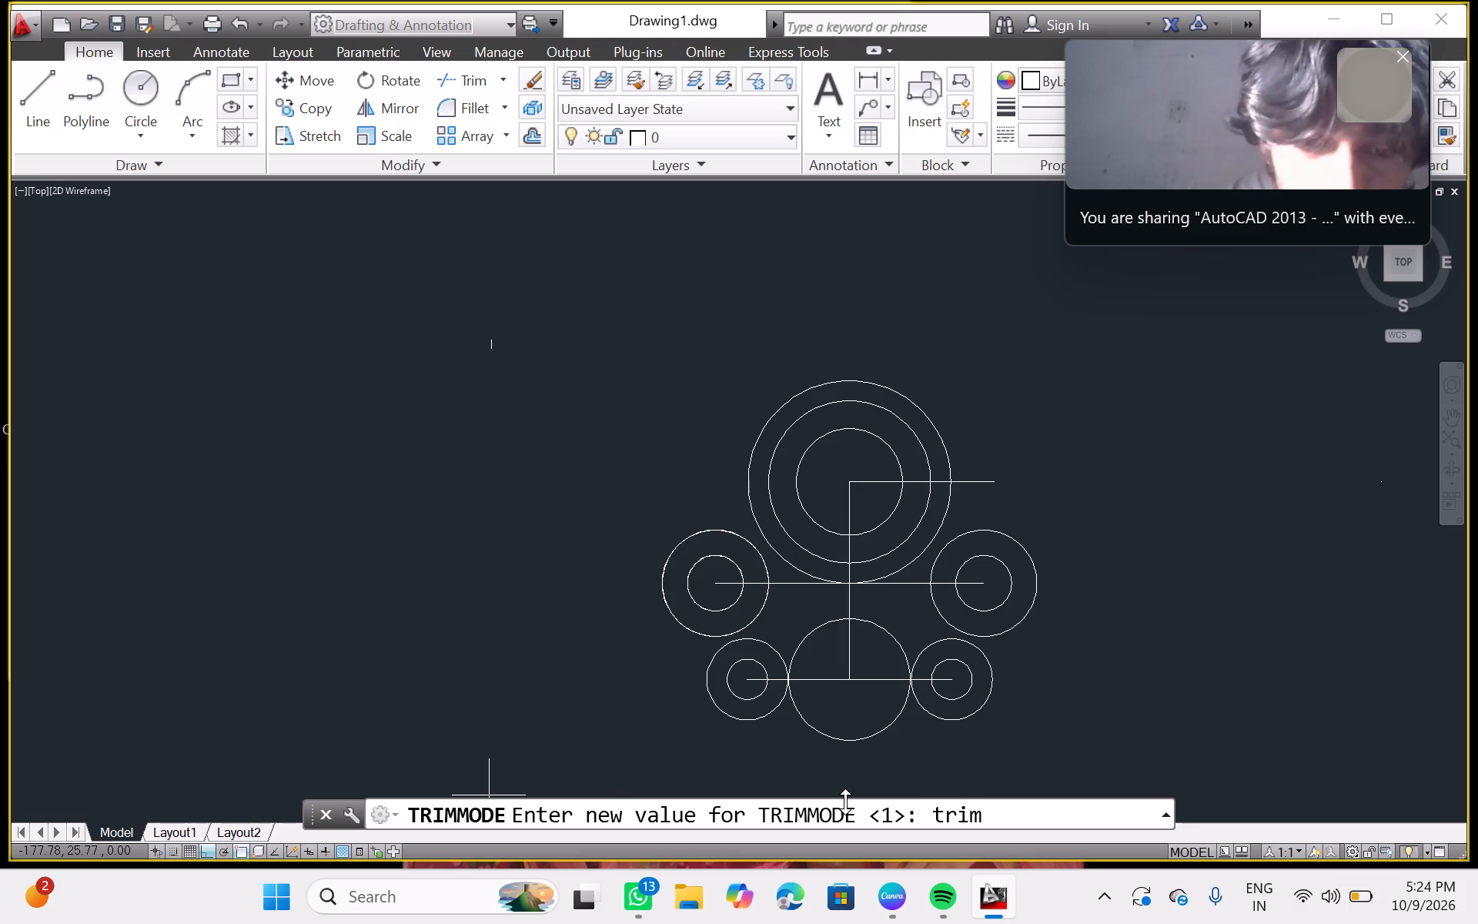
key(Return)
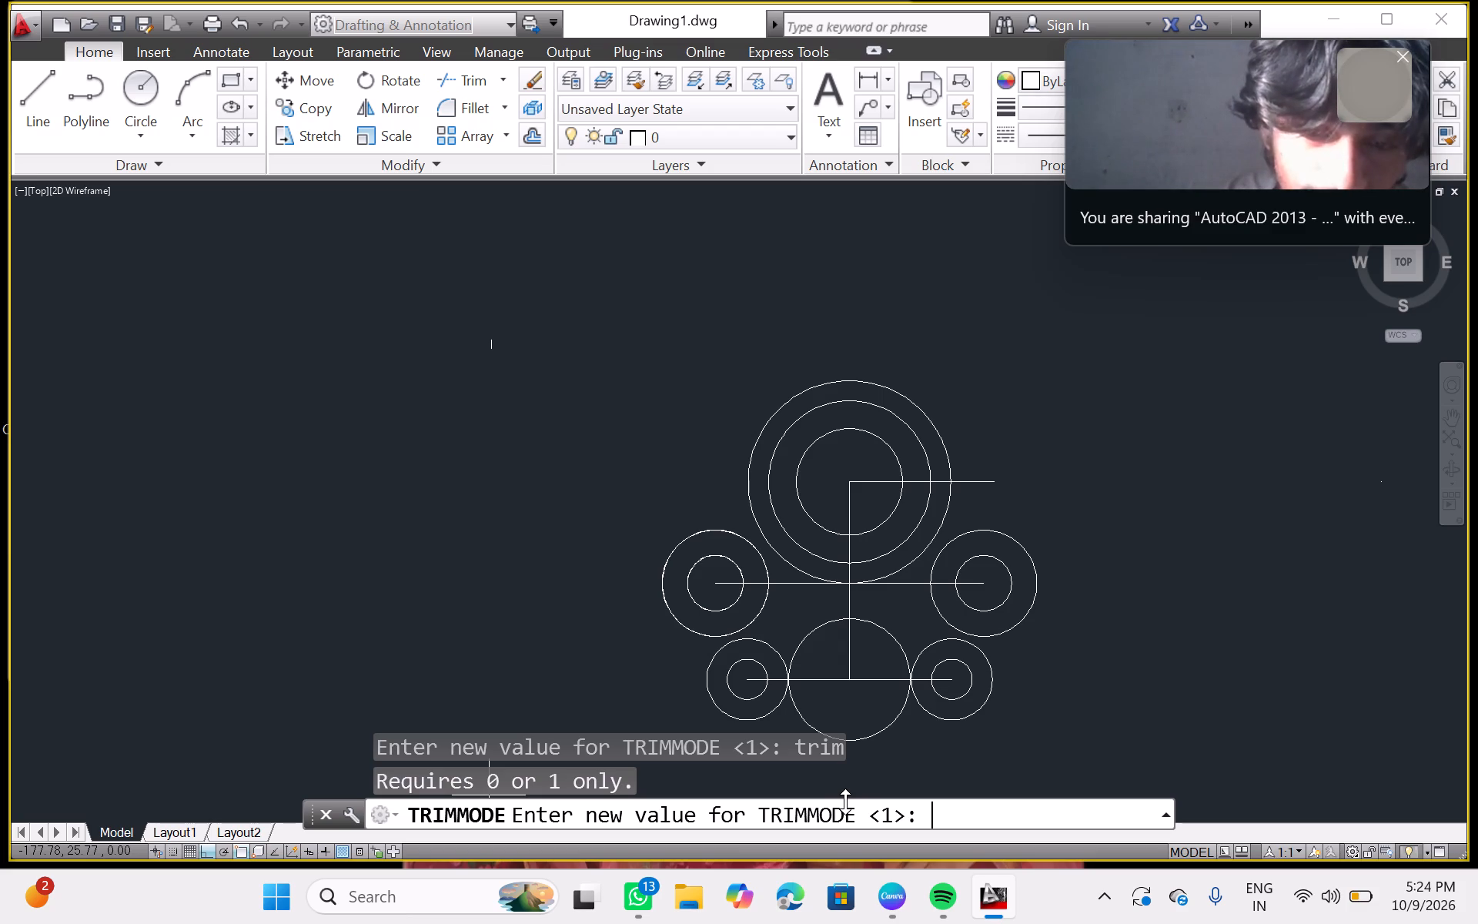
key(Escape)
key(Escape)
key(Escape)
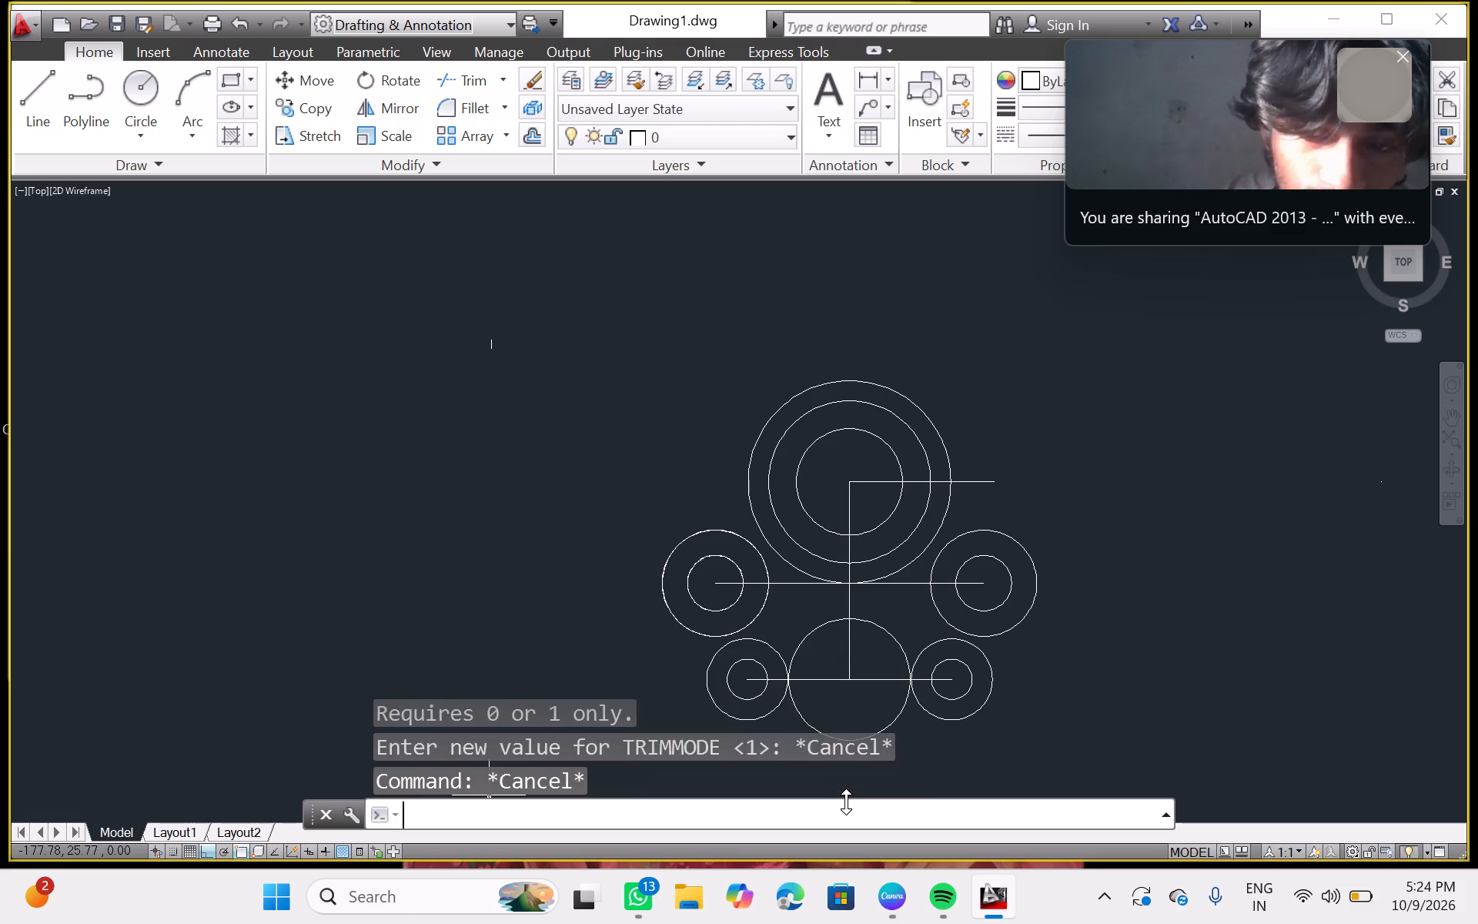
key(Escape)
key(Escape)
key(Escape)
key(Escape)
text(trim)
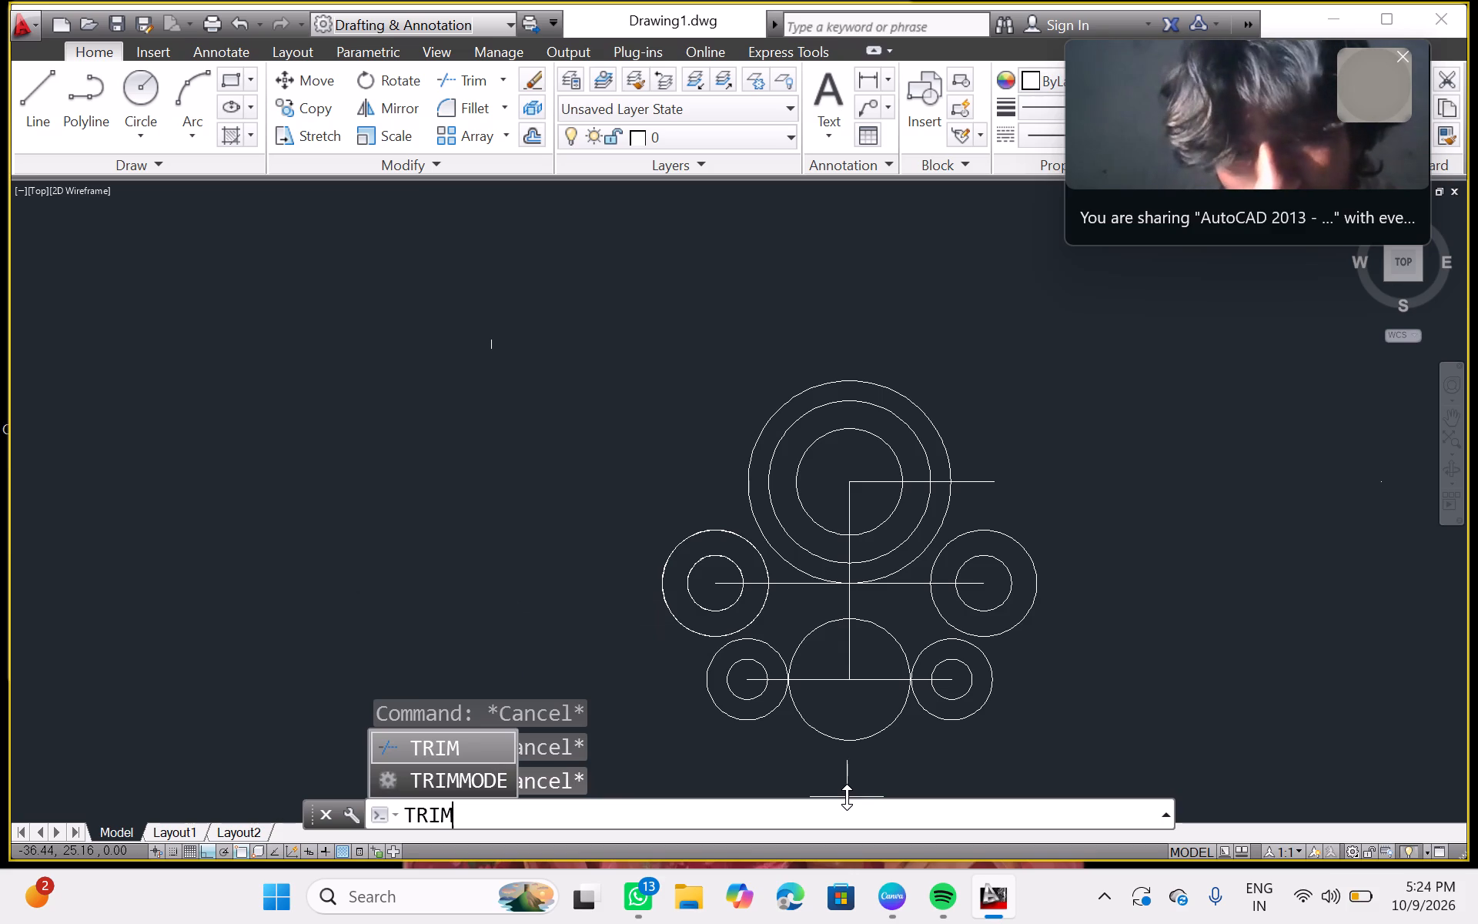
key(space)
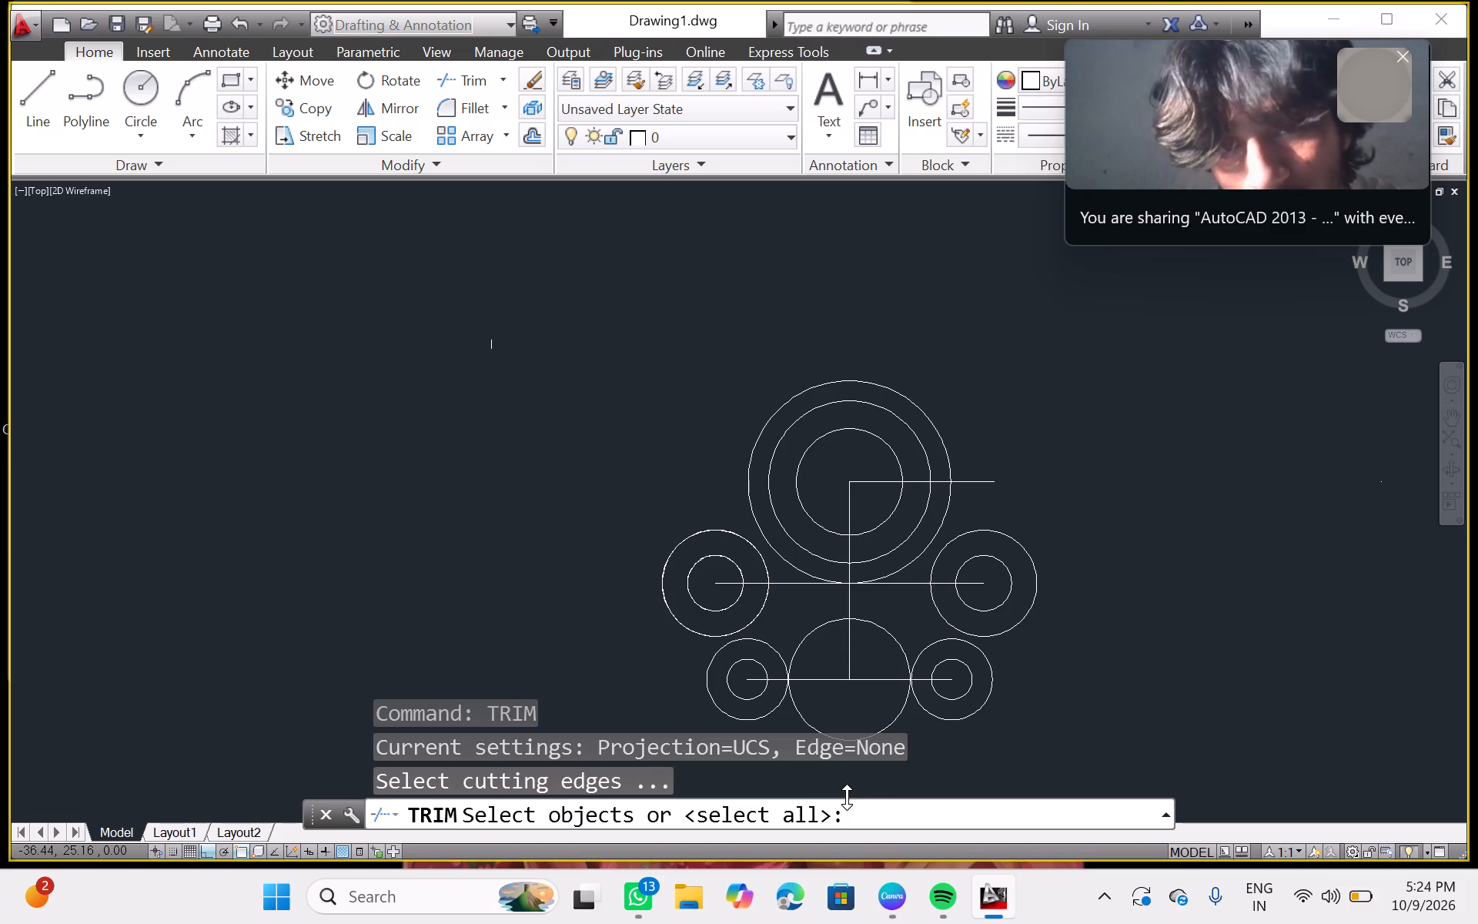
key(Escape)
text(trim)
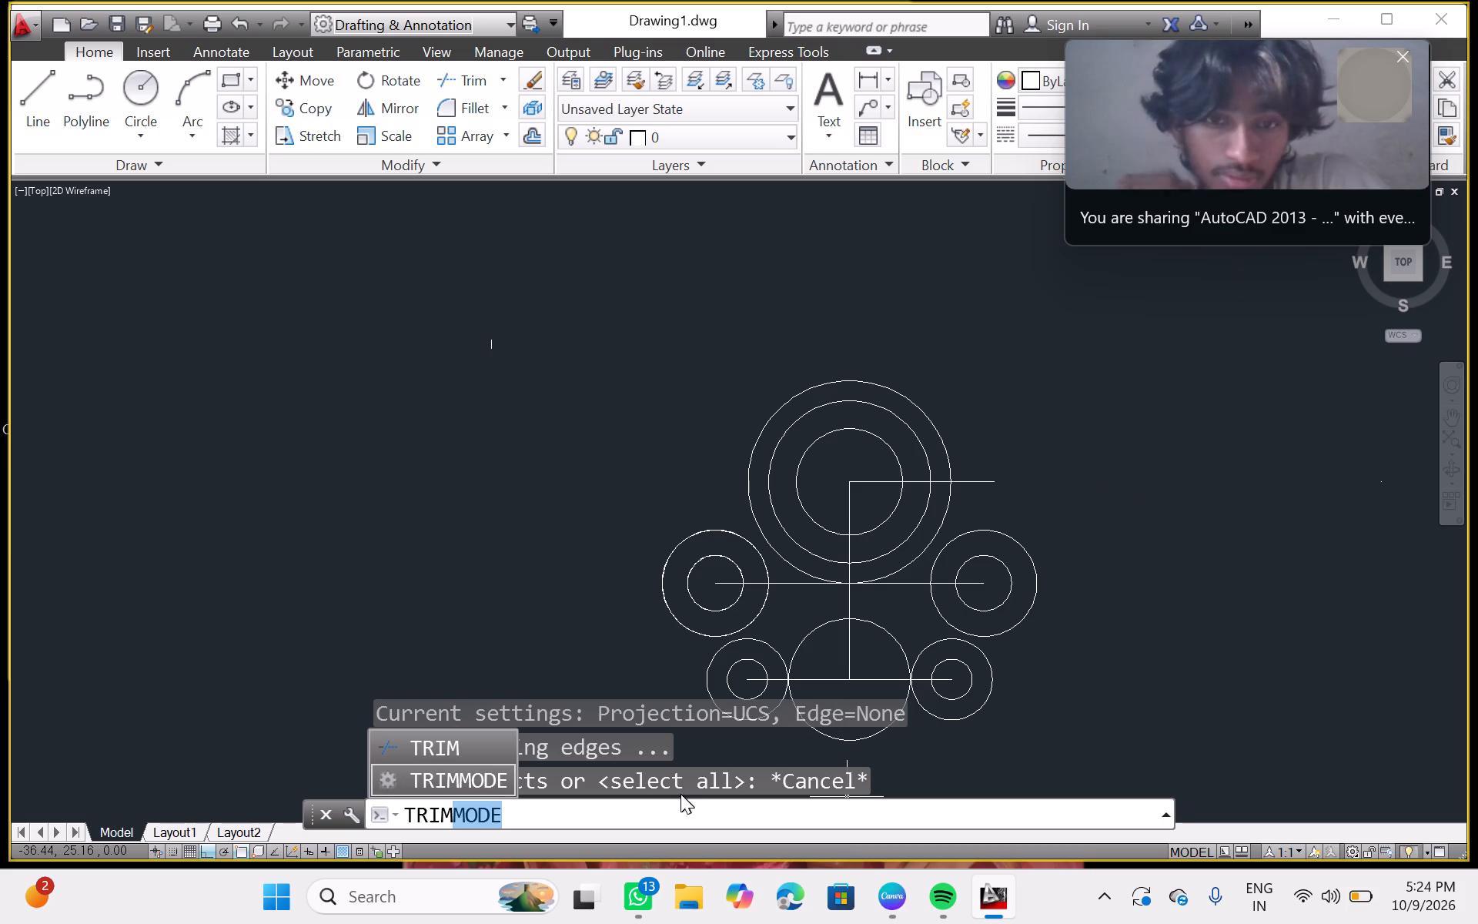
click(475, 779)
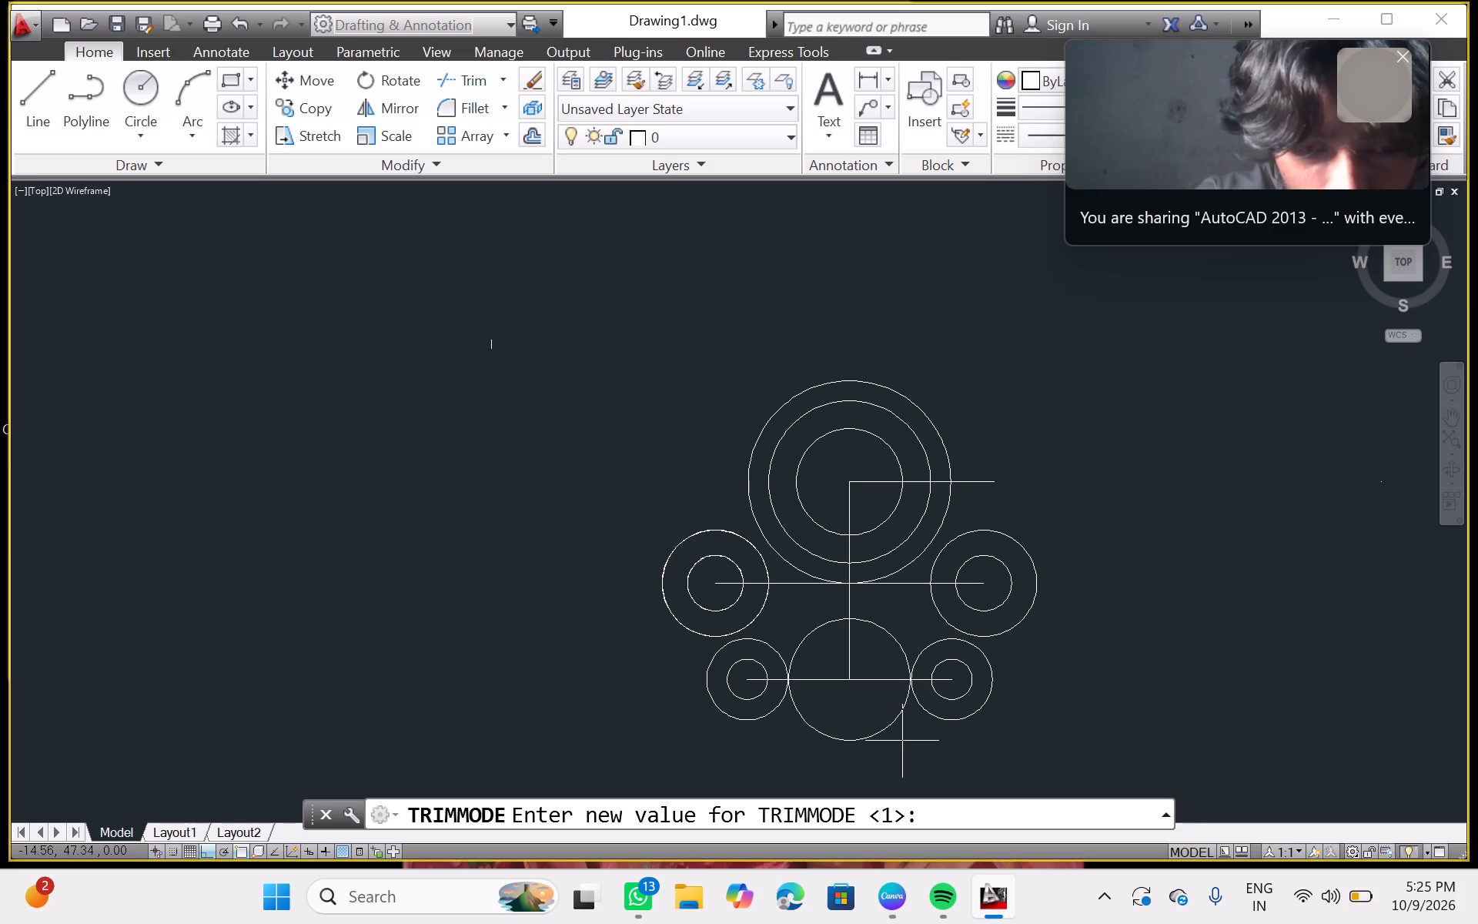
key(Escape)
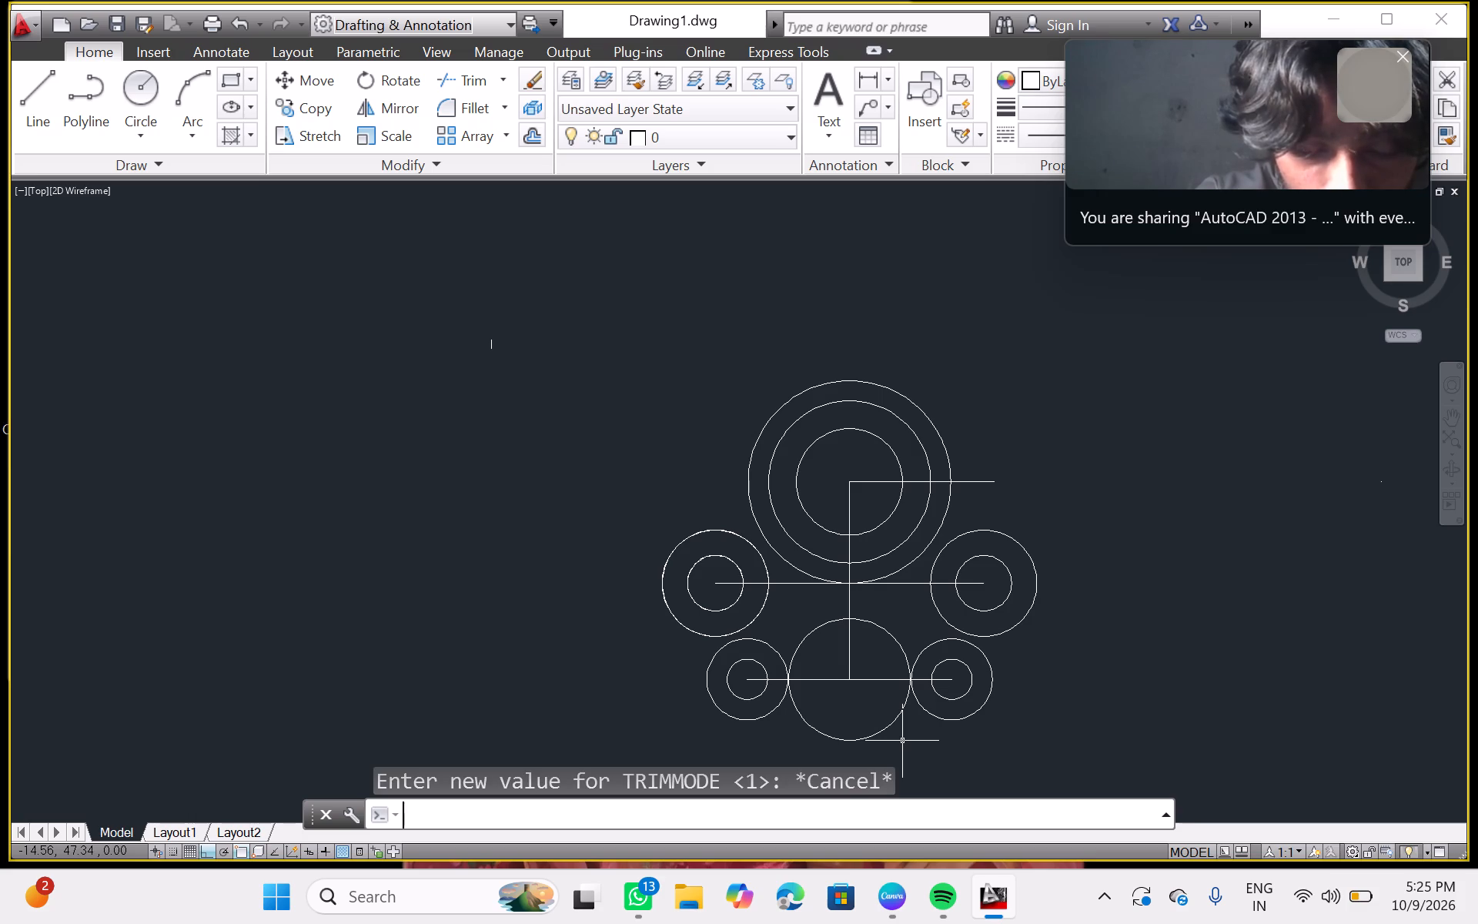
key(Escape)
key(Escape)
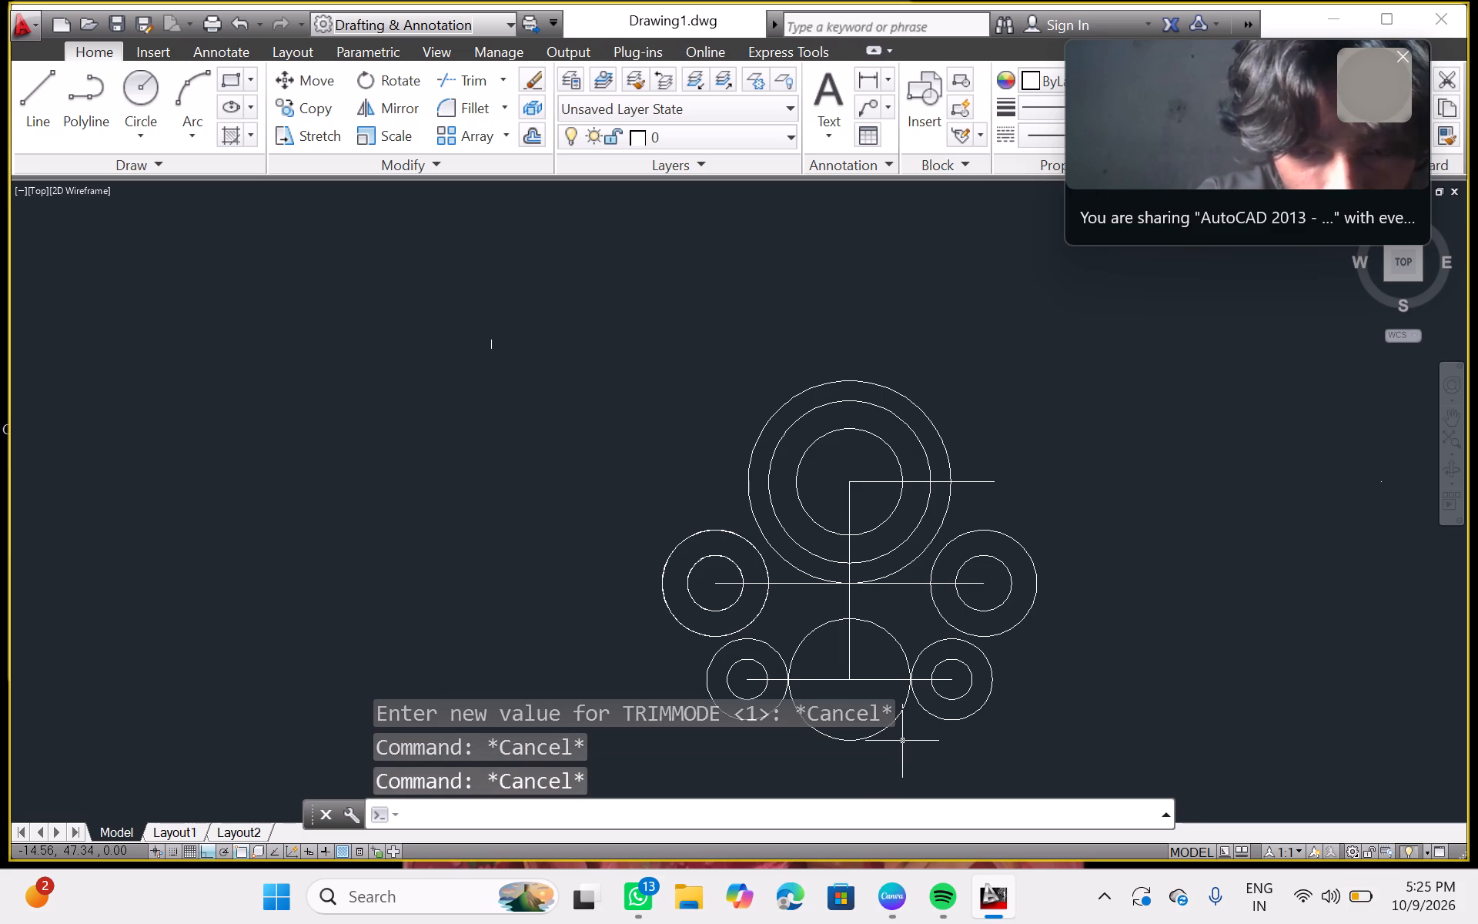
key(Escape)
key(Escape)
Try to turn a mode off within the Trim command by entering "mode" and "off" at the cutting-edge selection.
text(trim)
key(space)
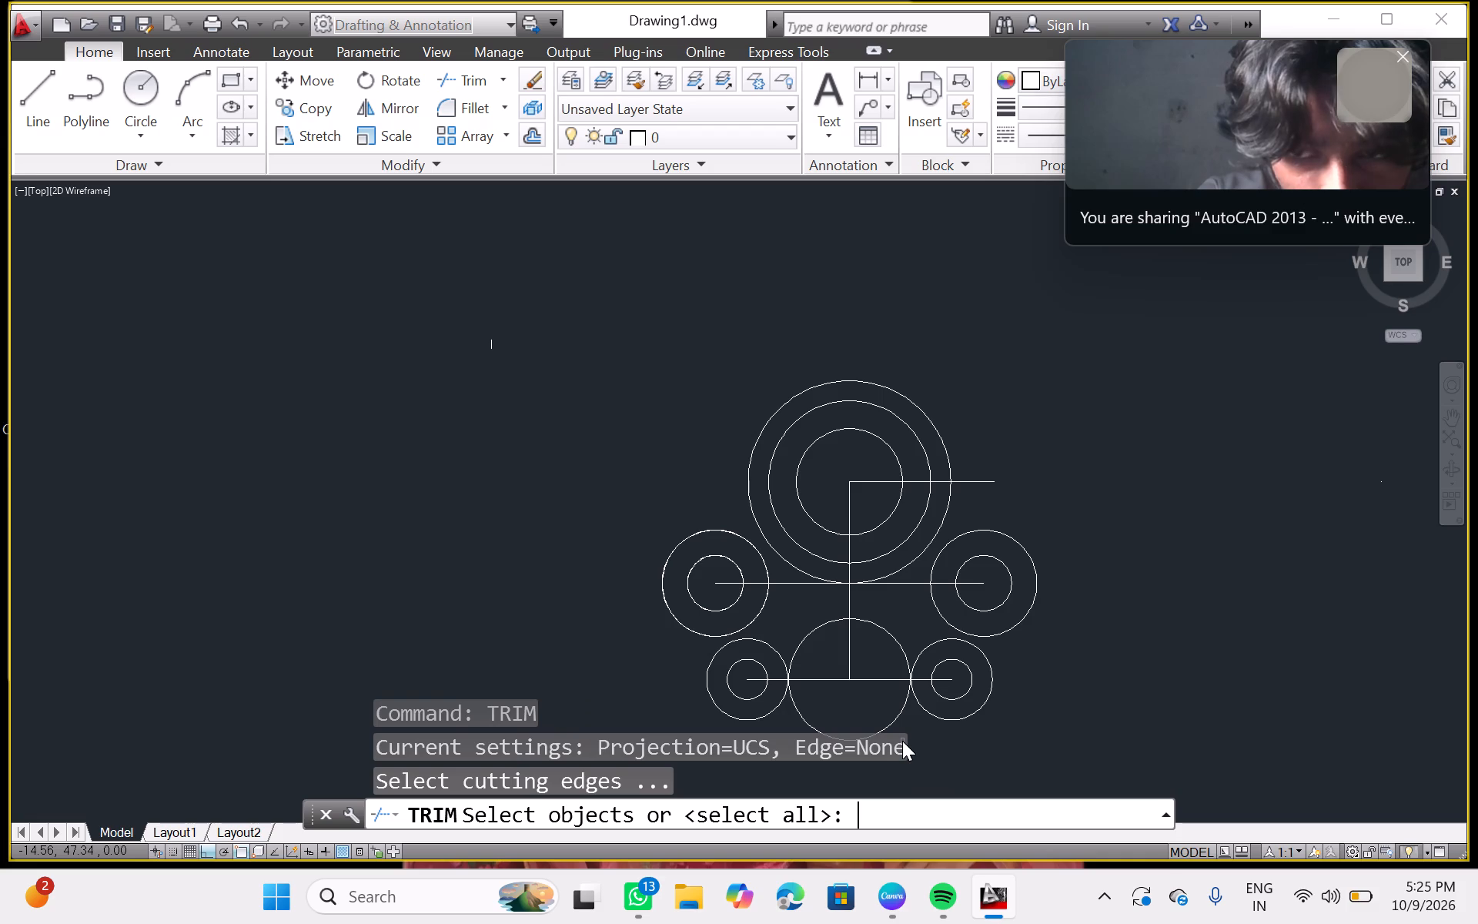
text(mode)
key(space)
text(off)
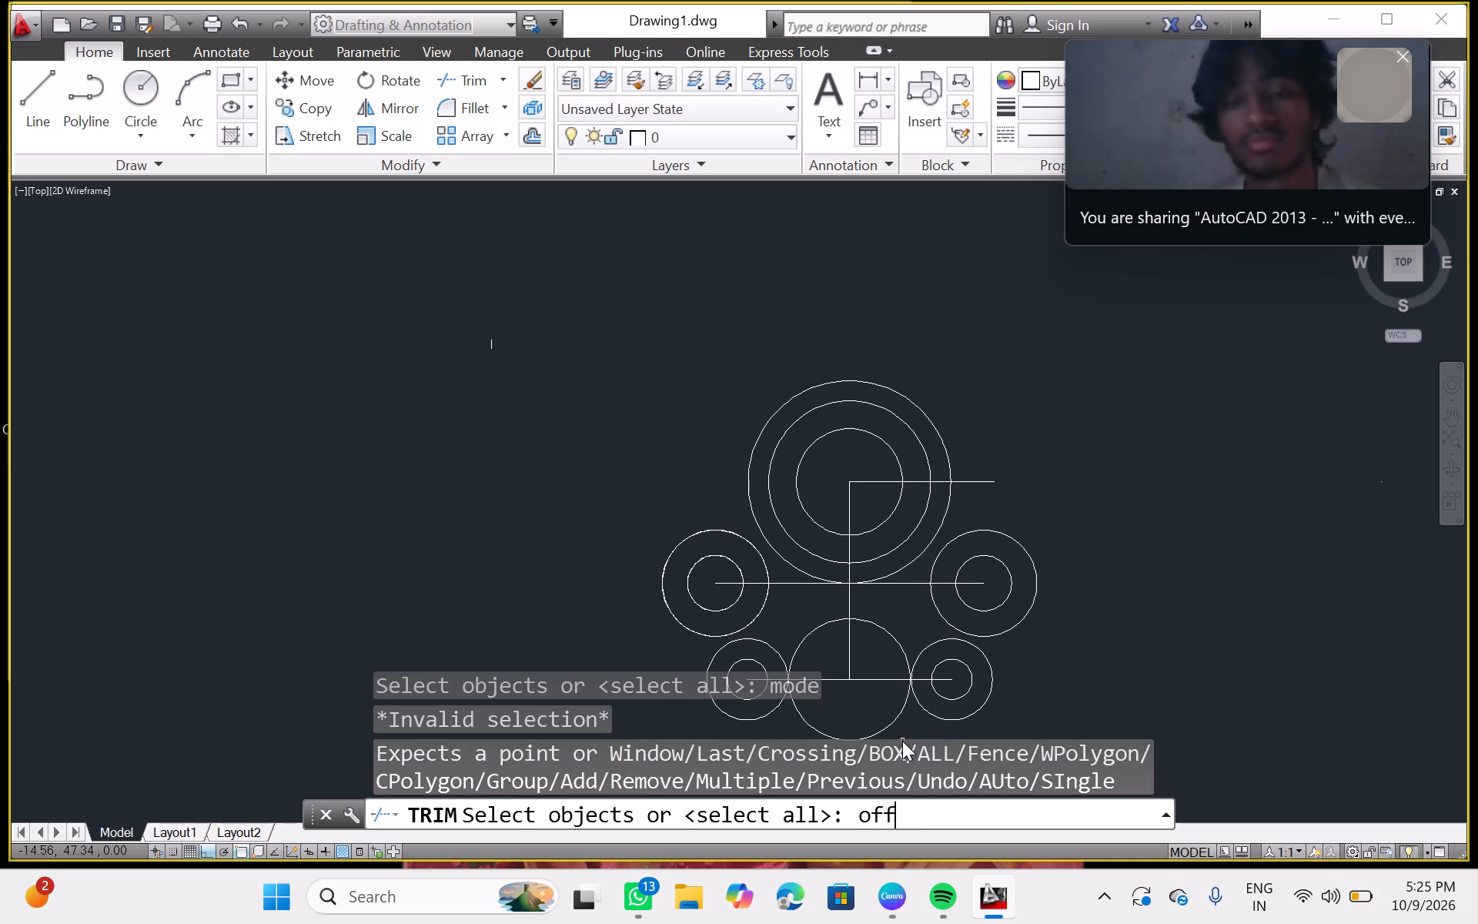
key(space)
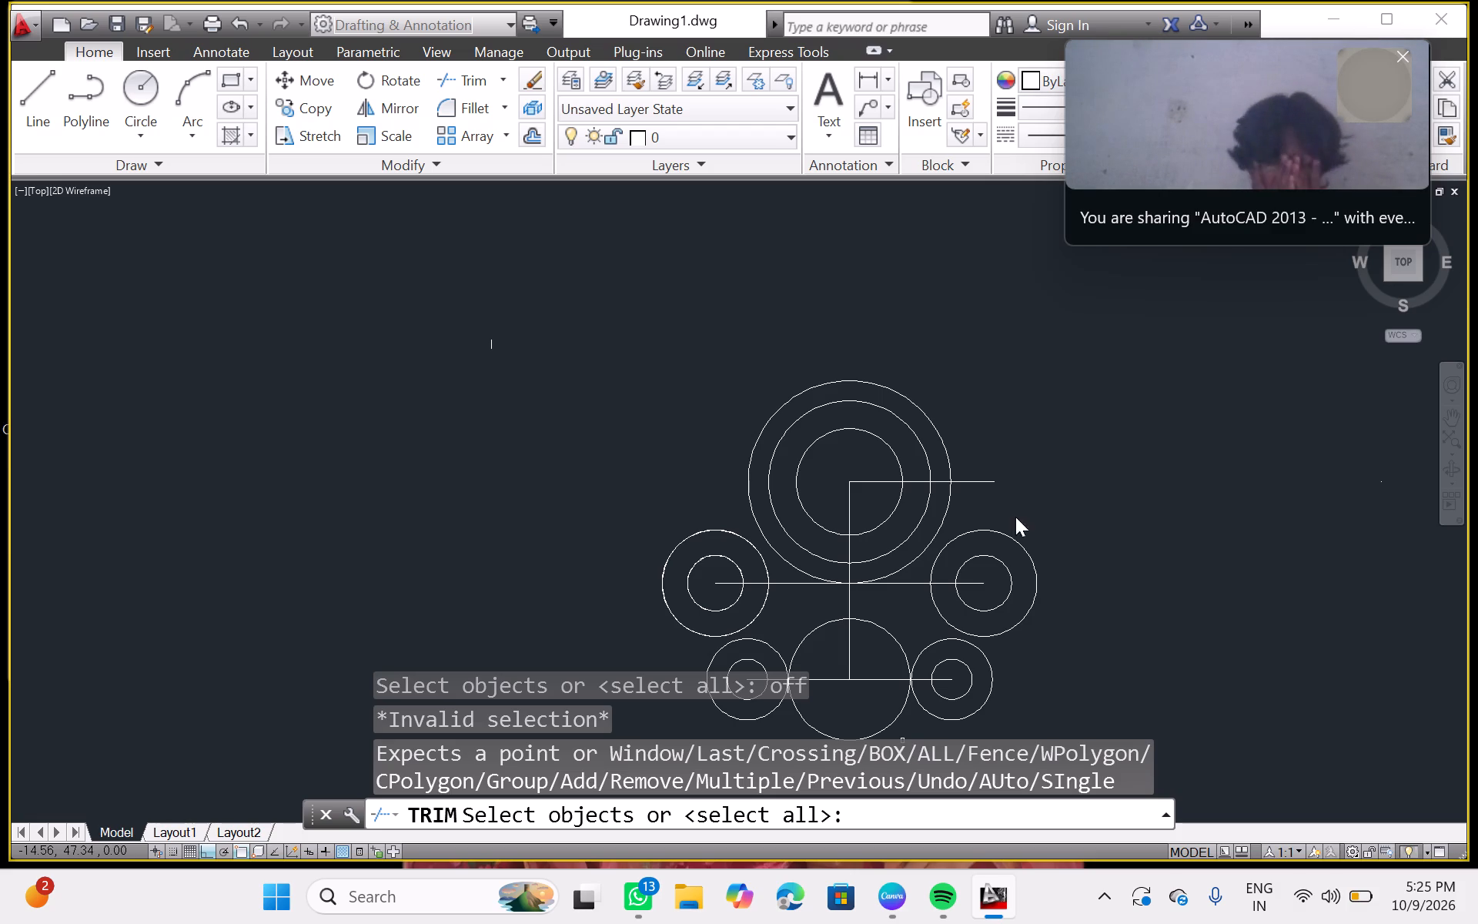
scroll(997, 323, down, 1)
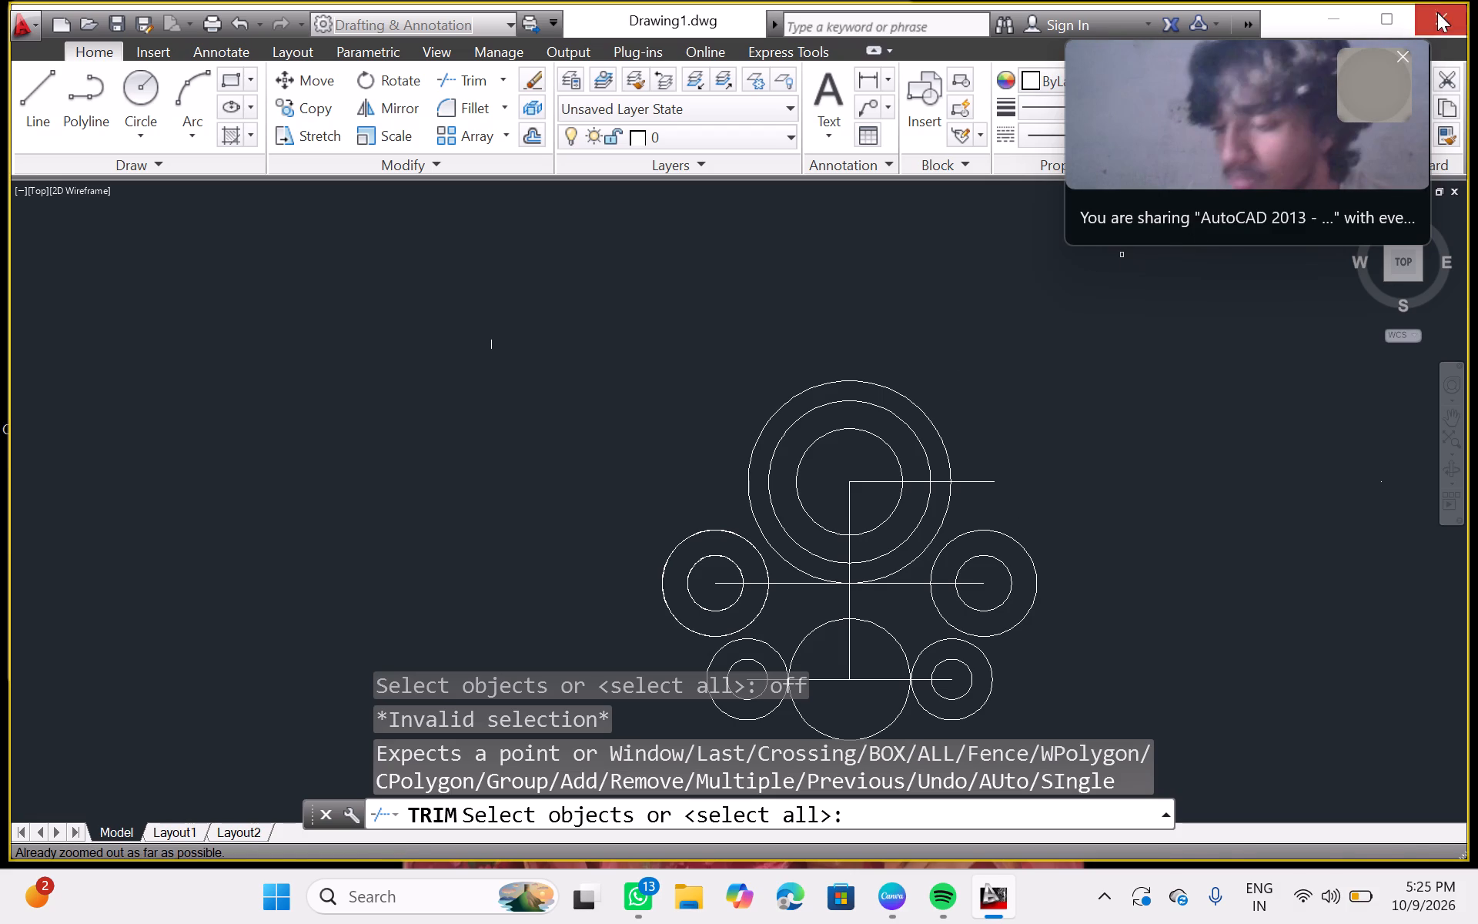
Switch to the WhatsApp call window and end the screen-sharing call.
click(1269, 119)
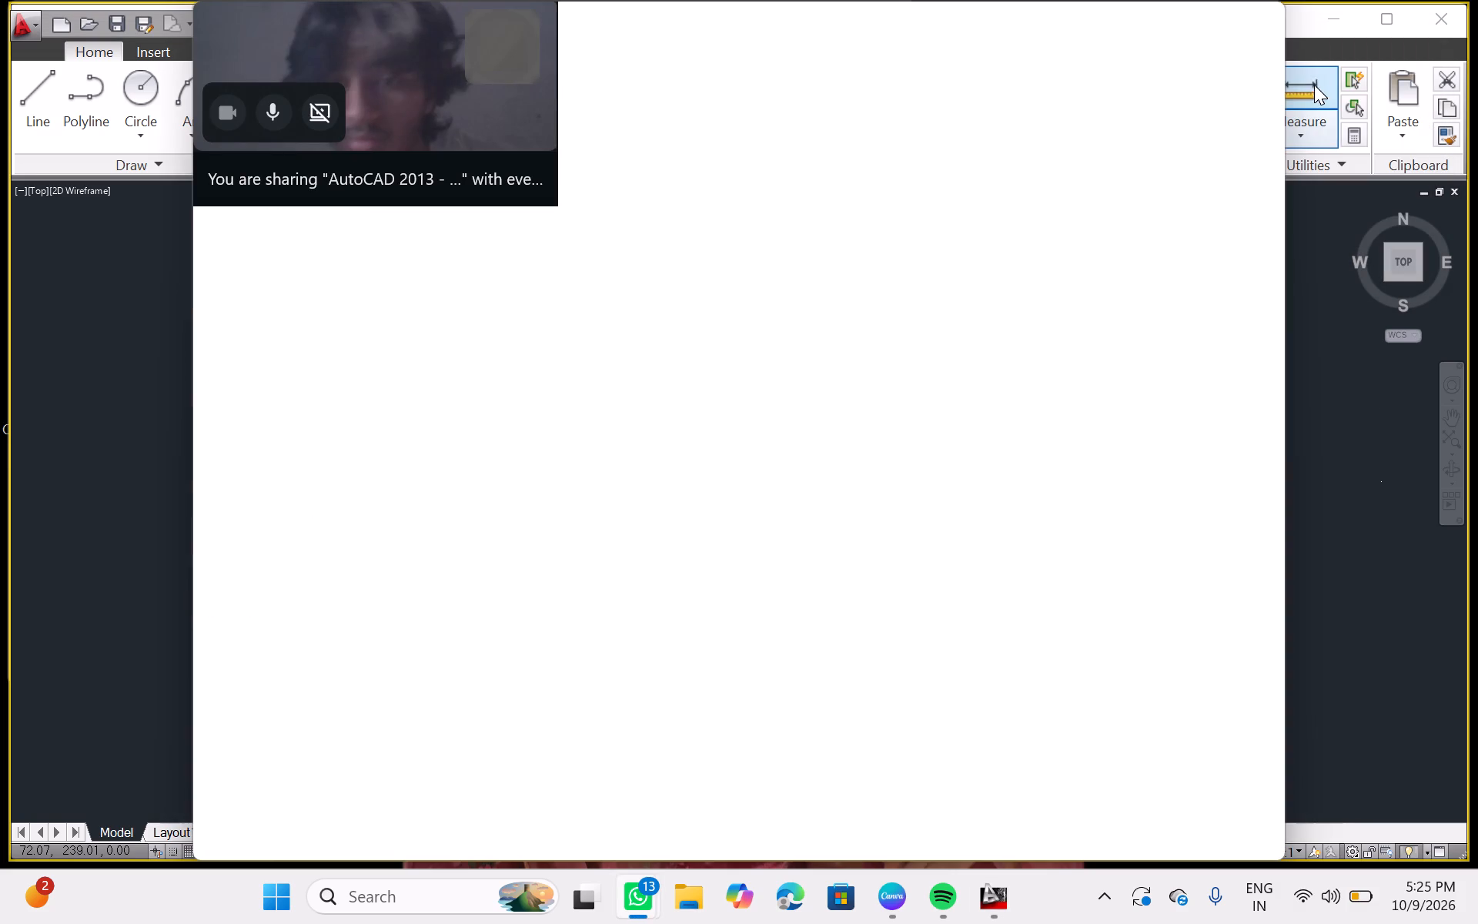
click(433, 43)
click(470, 46)
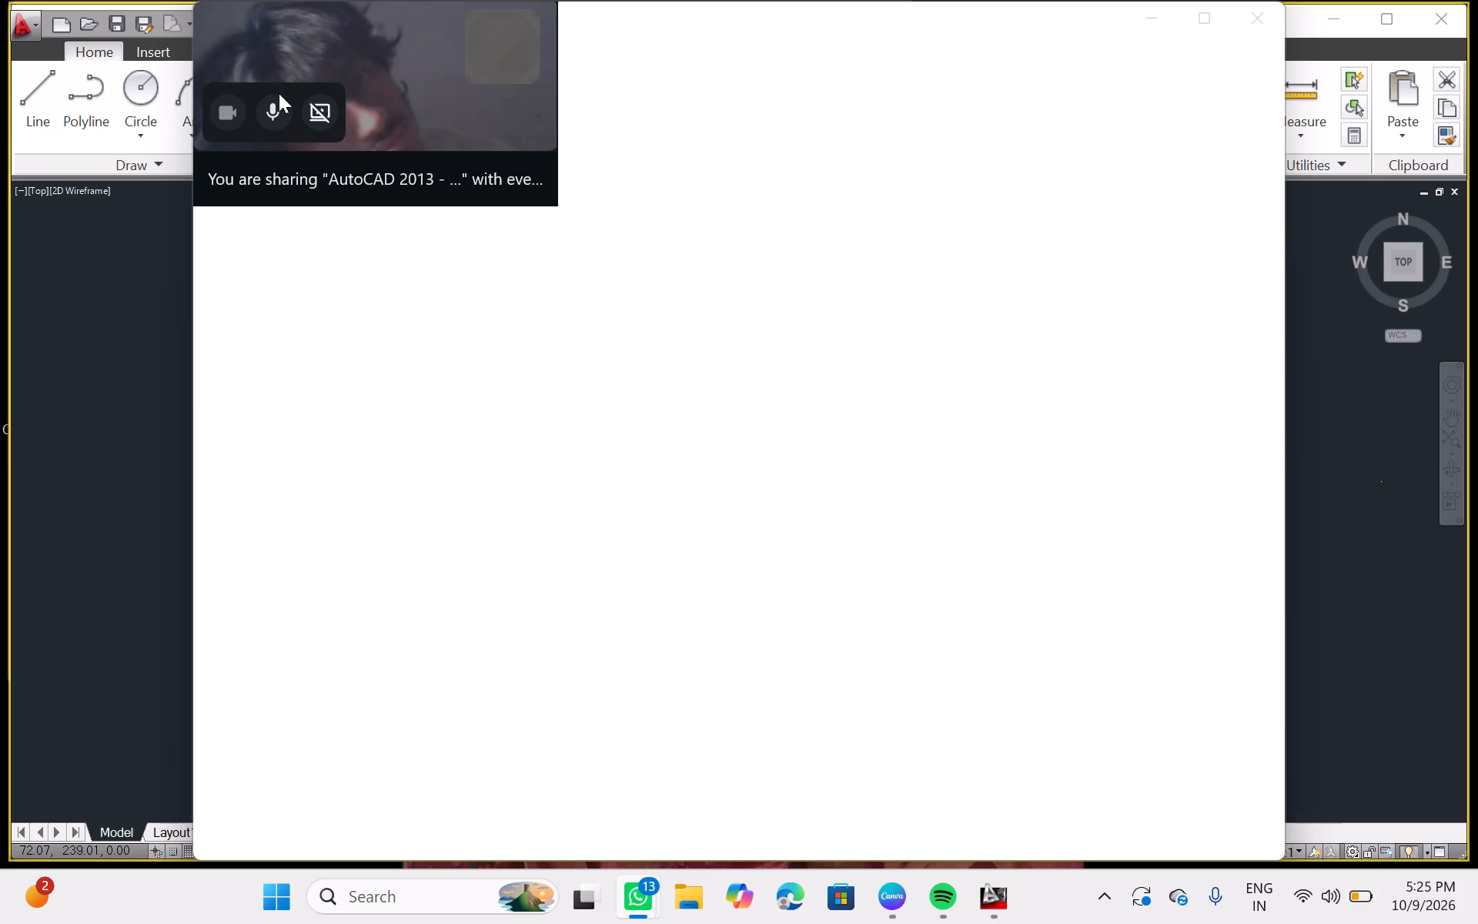
click(503, 178)
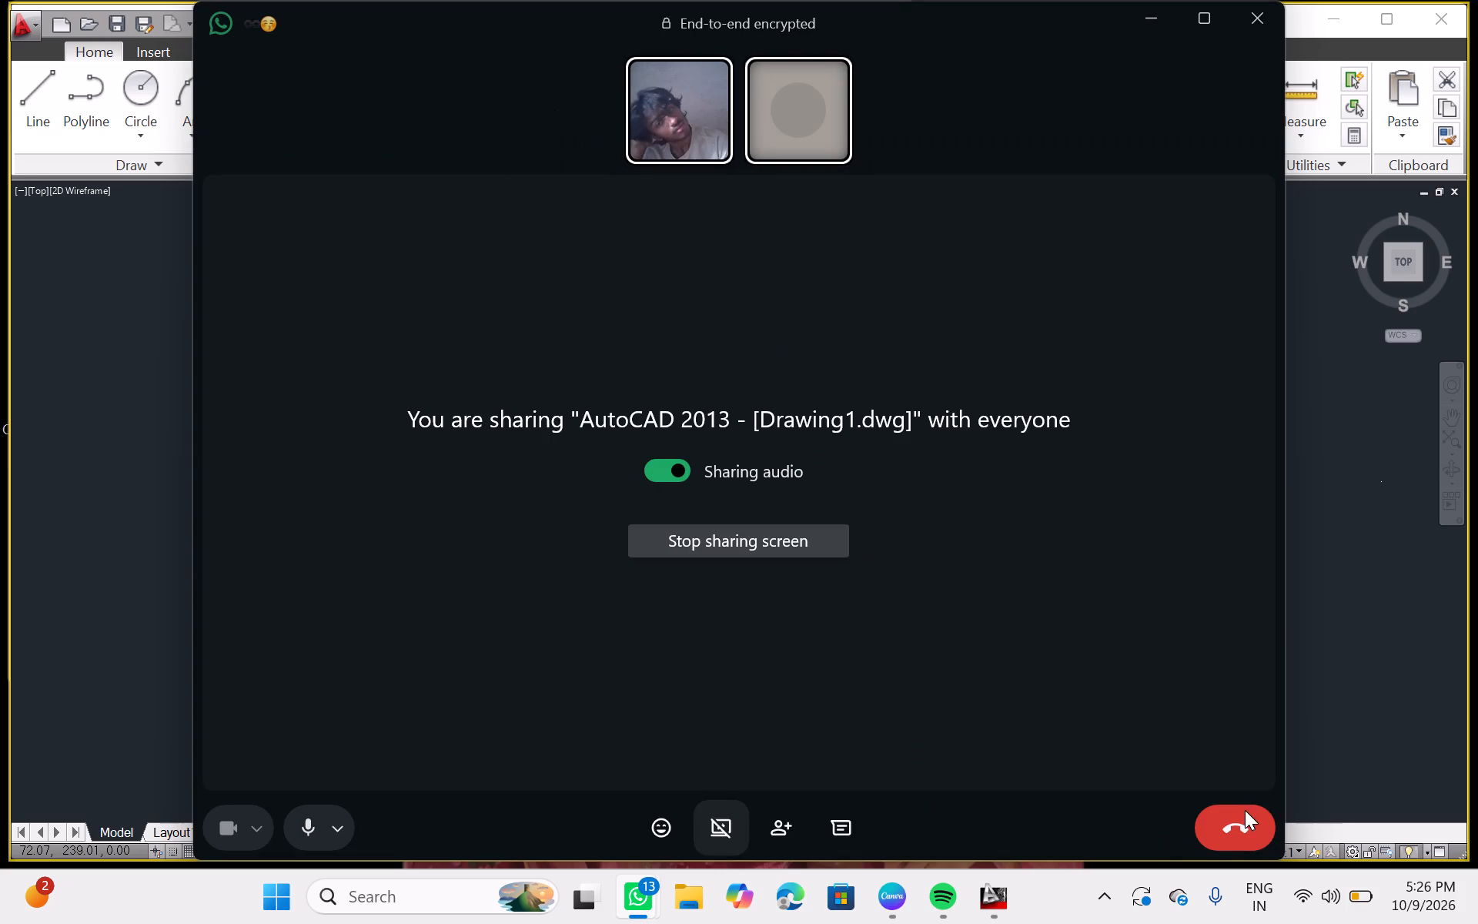
click(1246, 821)
click(1237, 820)
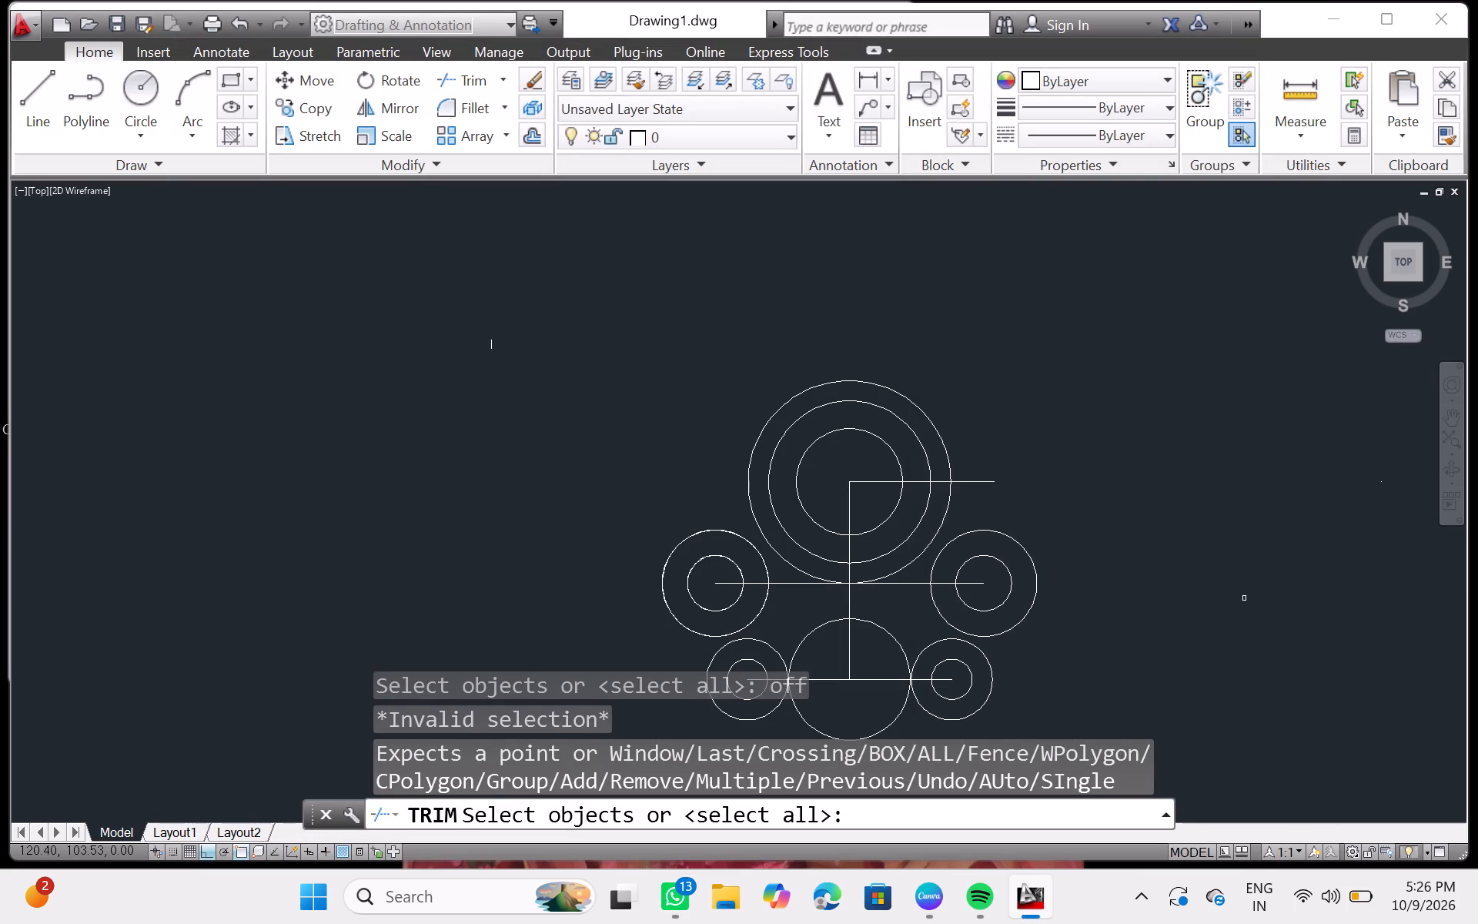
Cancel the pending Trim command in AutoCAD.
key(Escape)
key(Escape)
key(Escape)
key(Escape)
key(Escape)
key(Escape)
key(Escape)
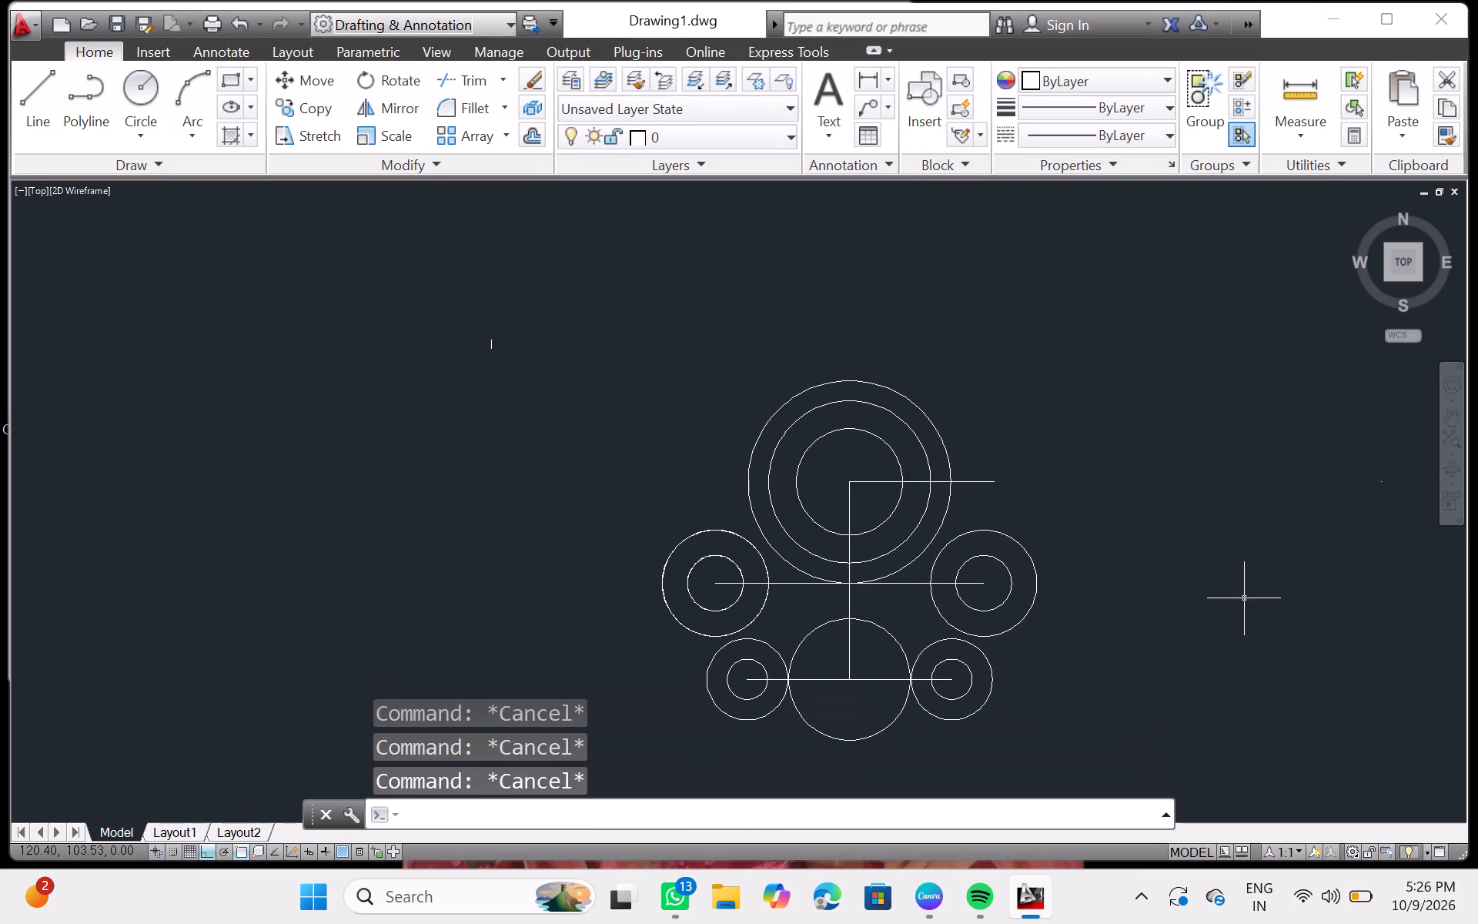
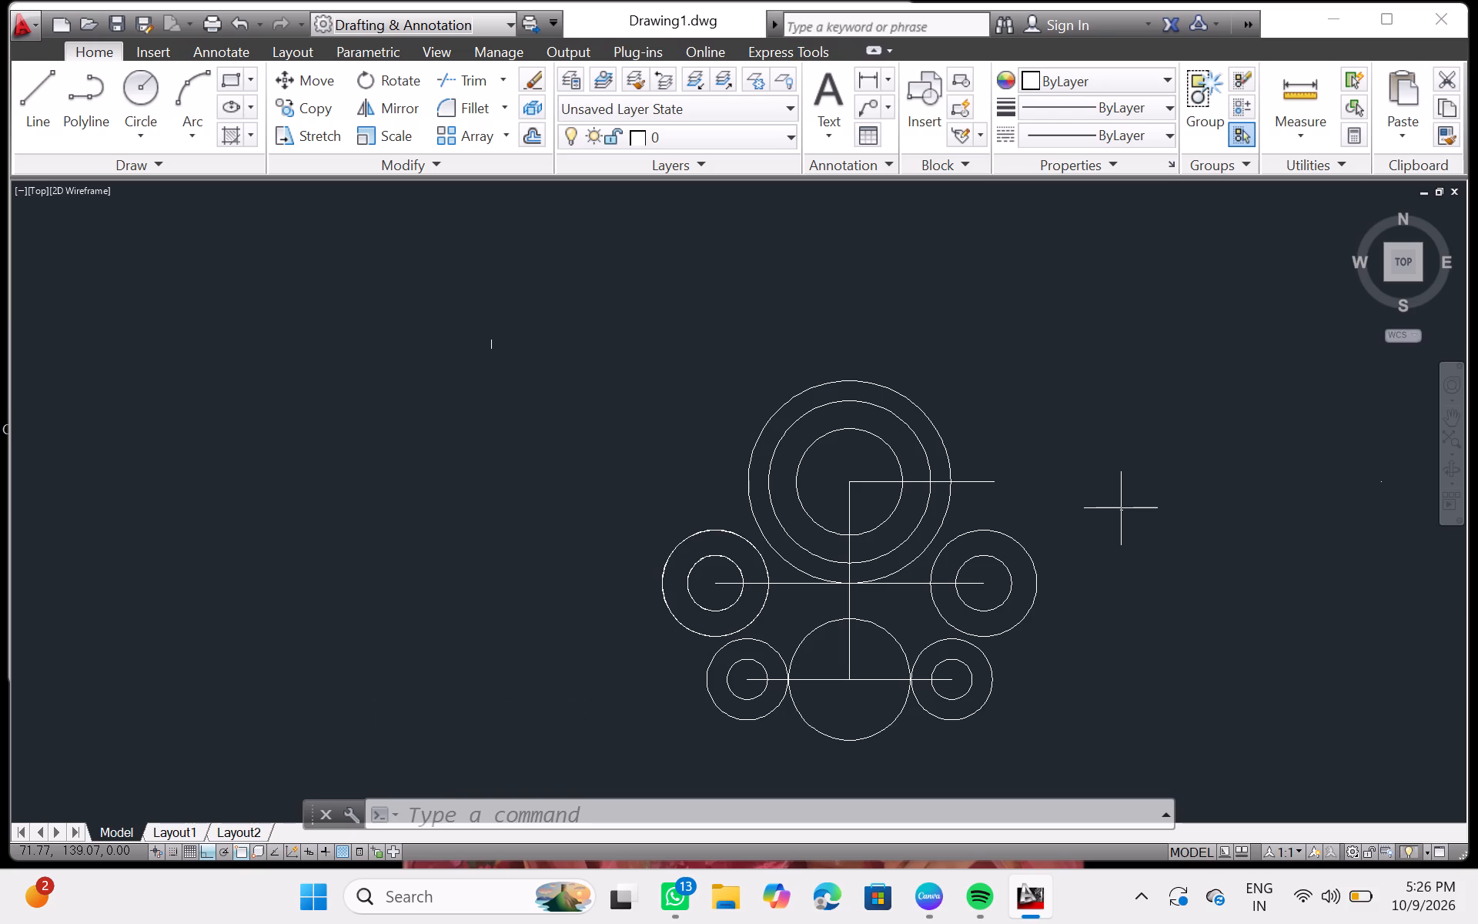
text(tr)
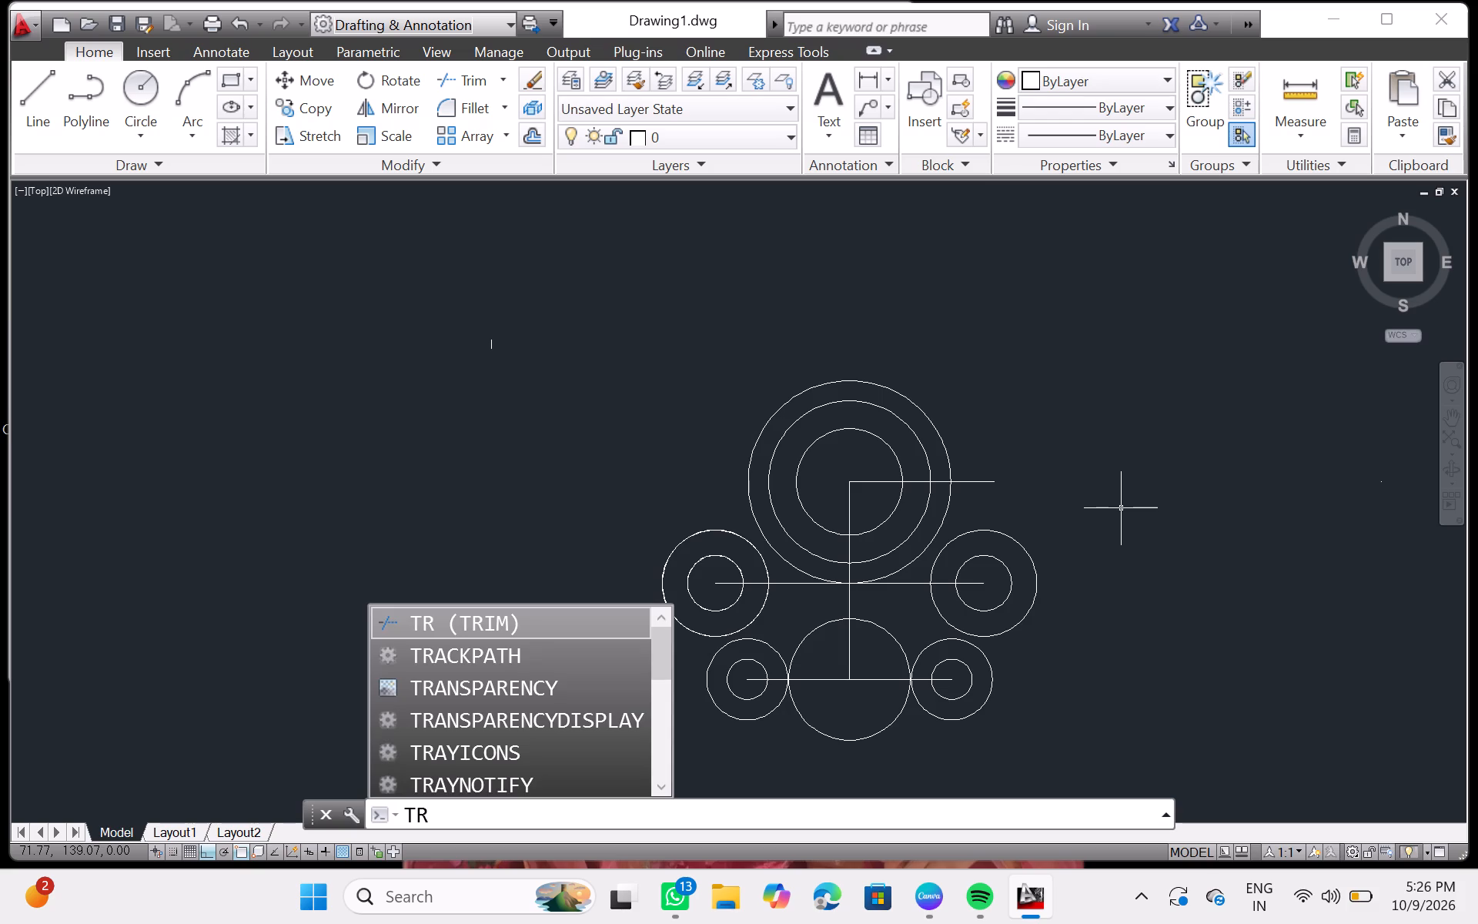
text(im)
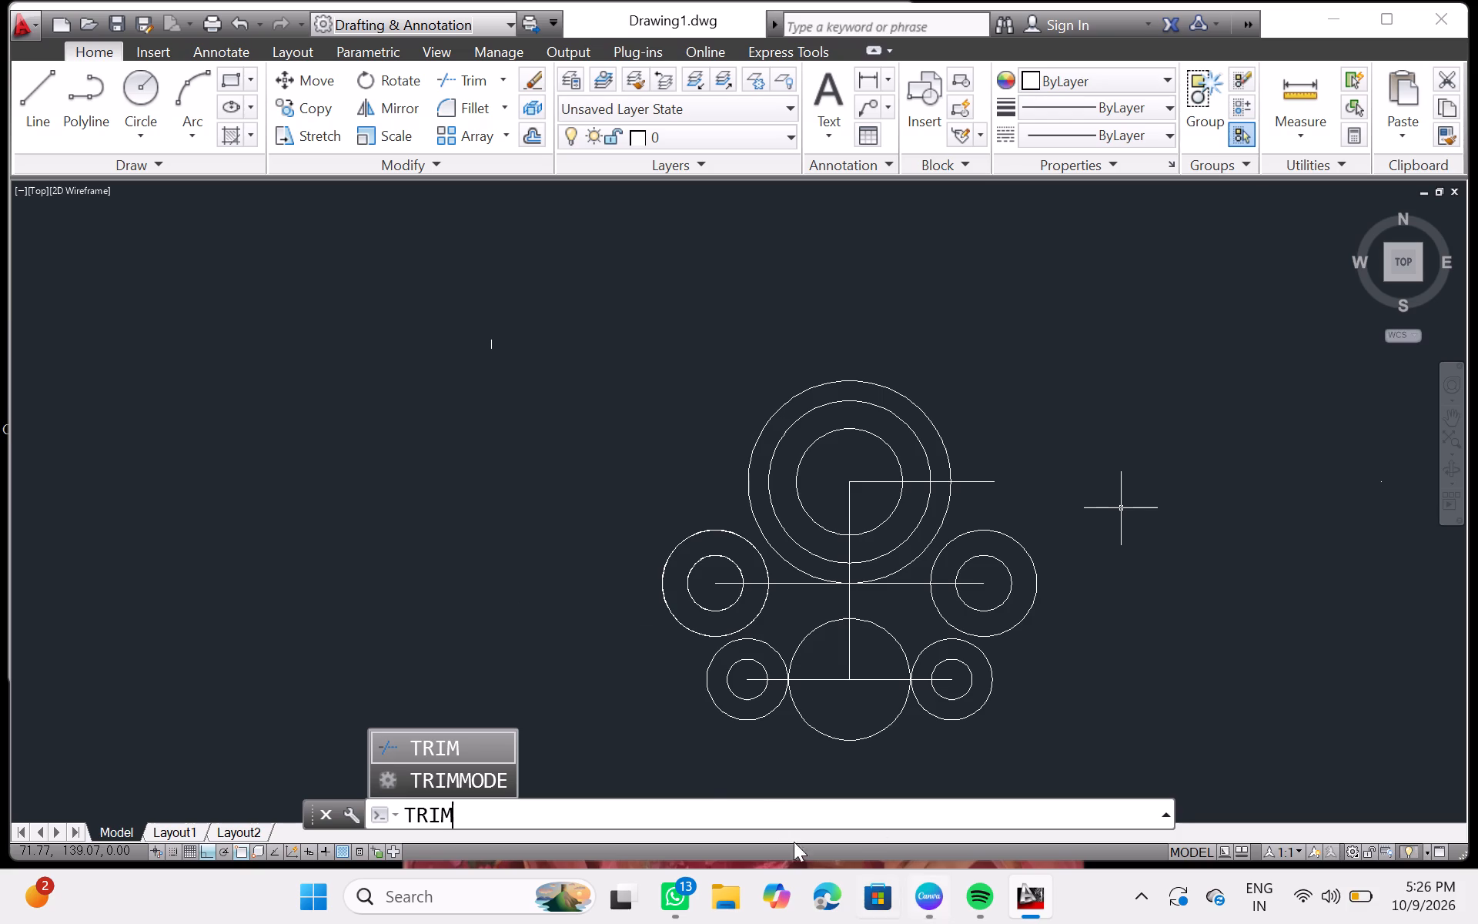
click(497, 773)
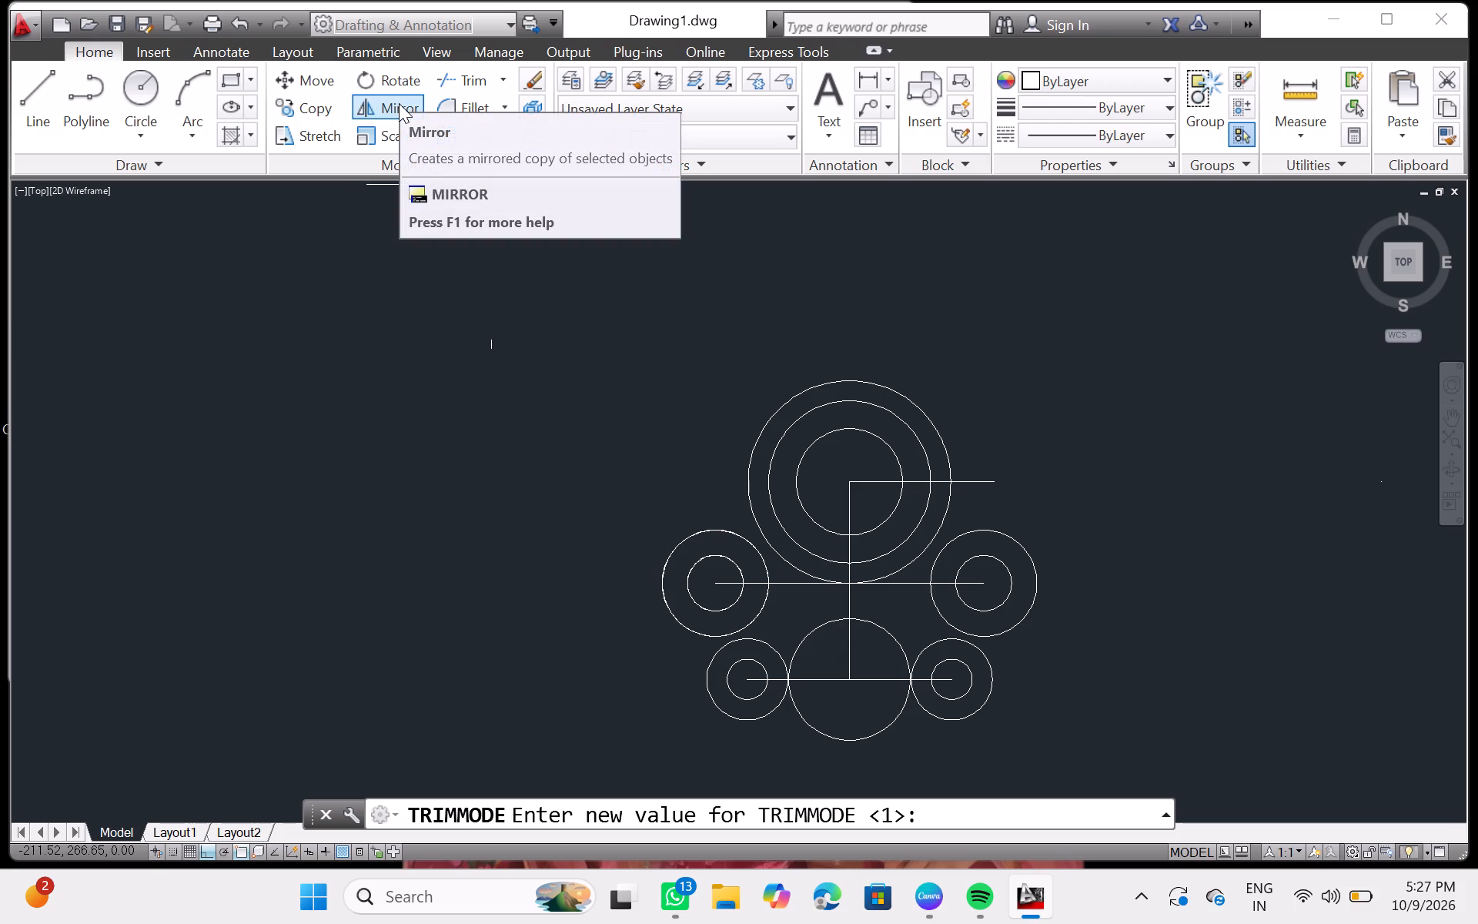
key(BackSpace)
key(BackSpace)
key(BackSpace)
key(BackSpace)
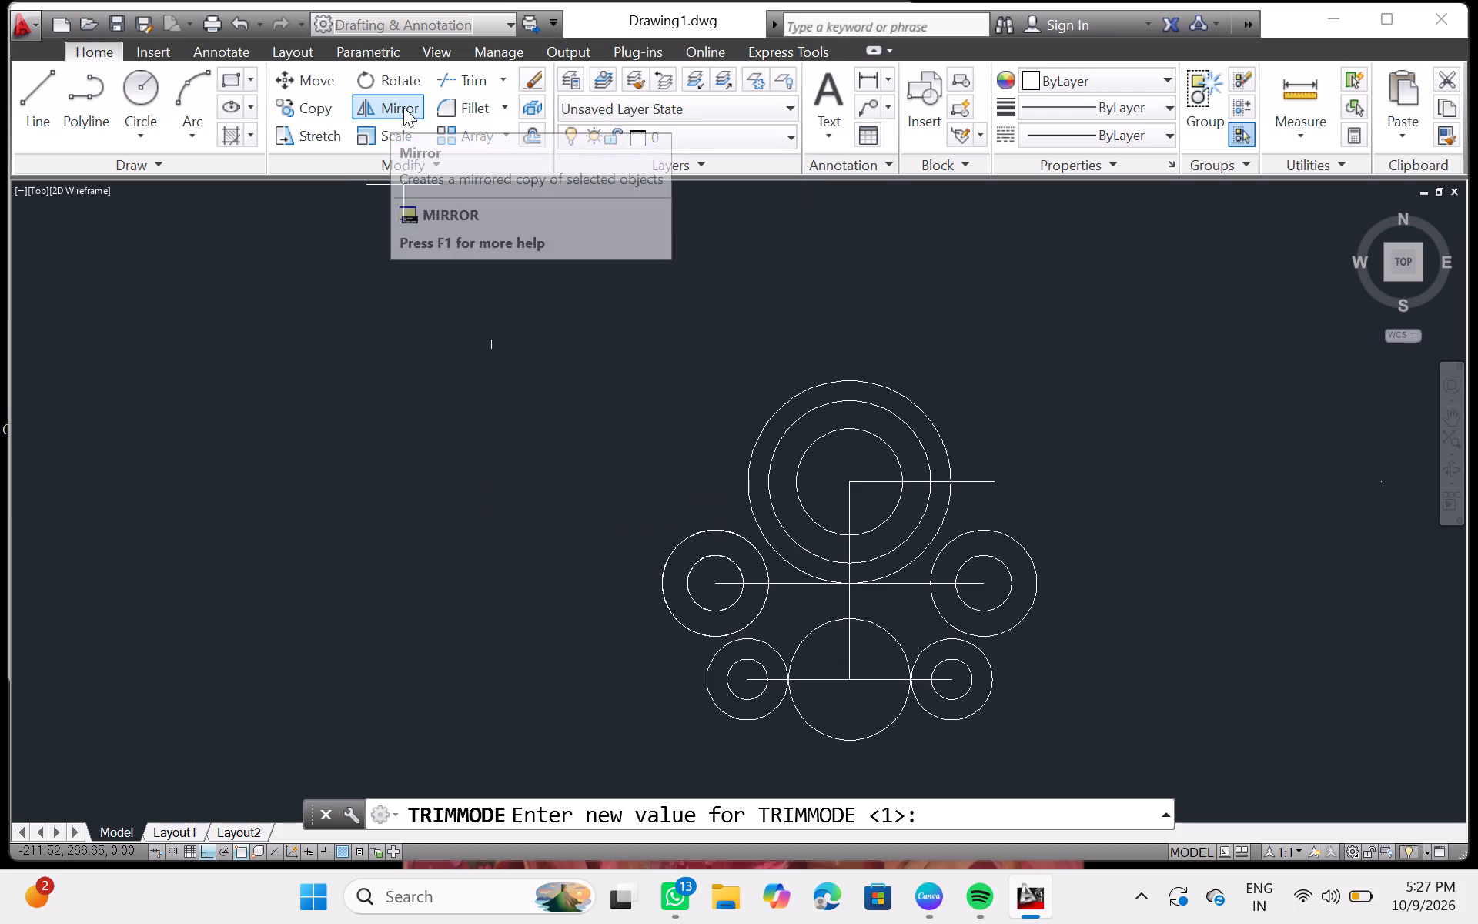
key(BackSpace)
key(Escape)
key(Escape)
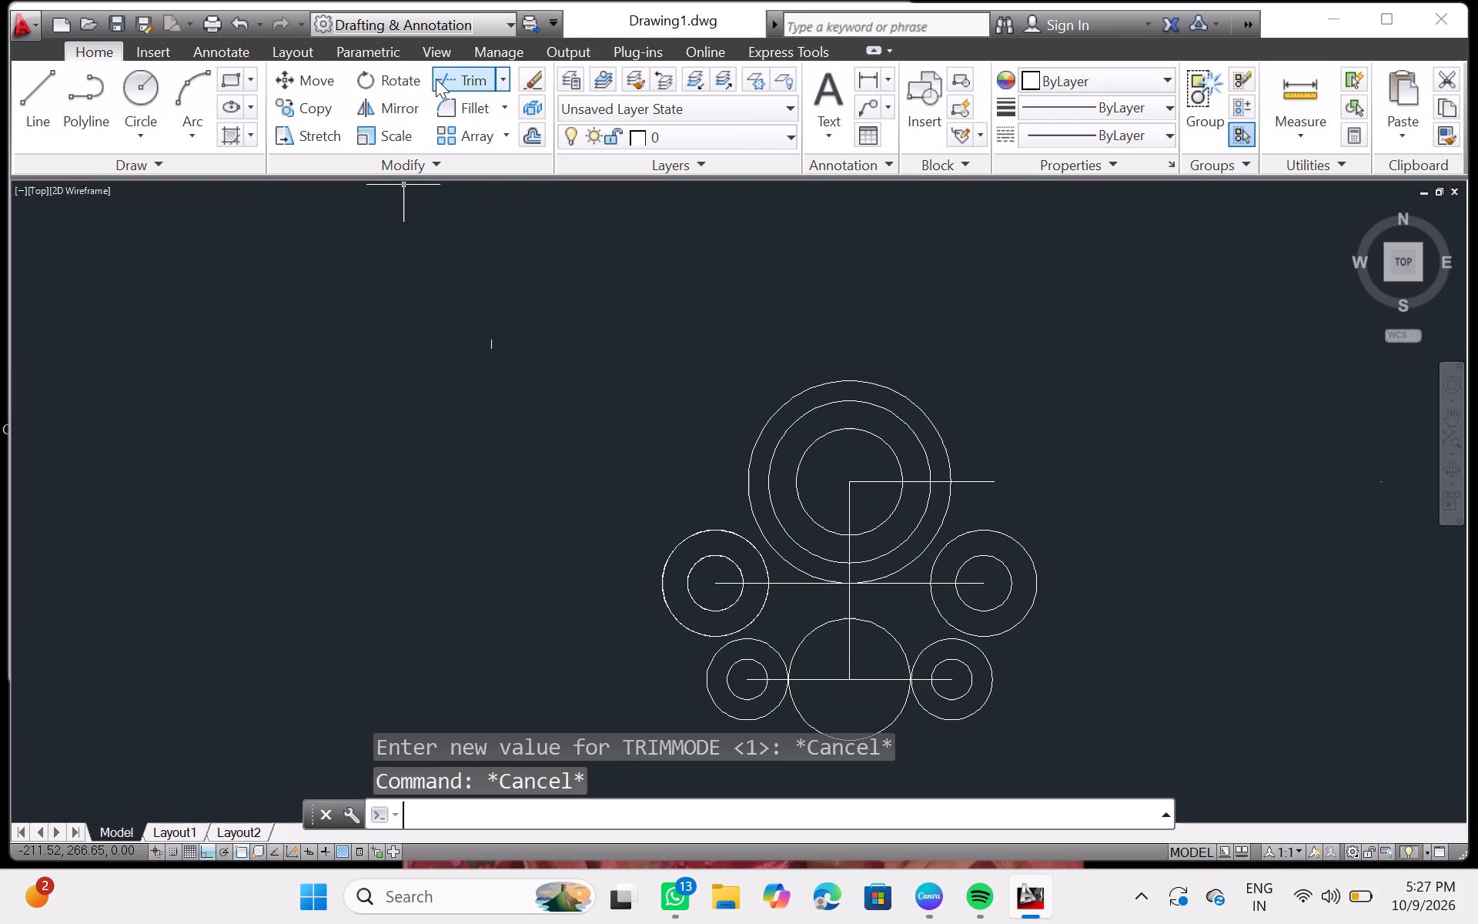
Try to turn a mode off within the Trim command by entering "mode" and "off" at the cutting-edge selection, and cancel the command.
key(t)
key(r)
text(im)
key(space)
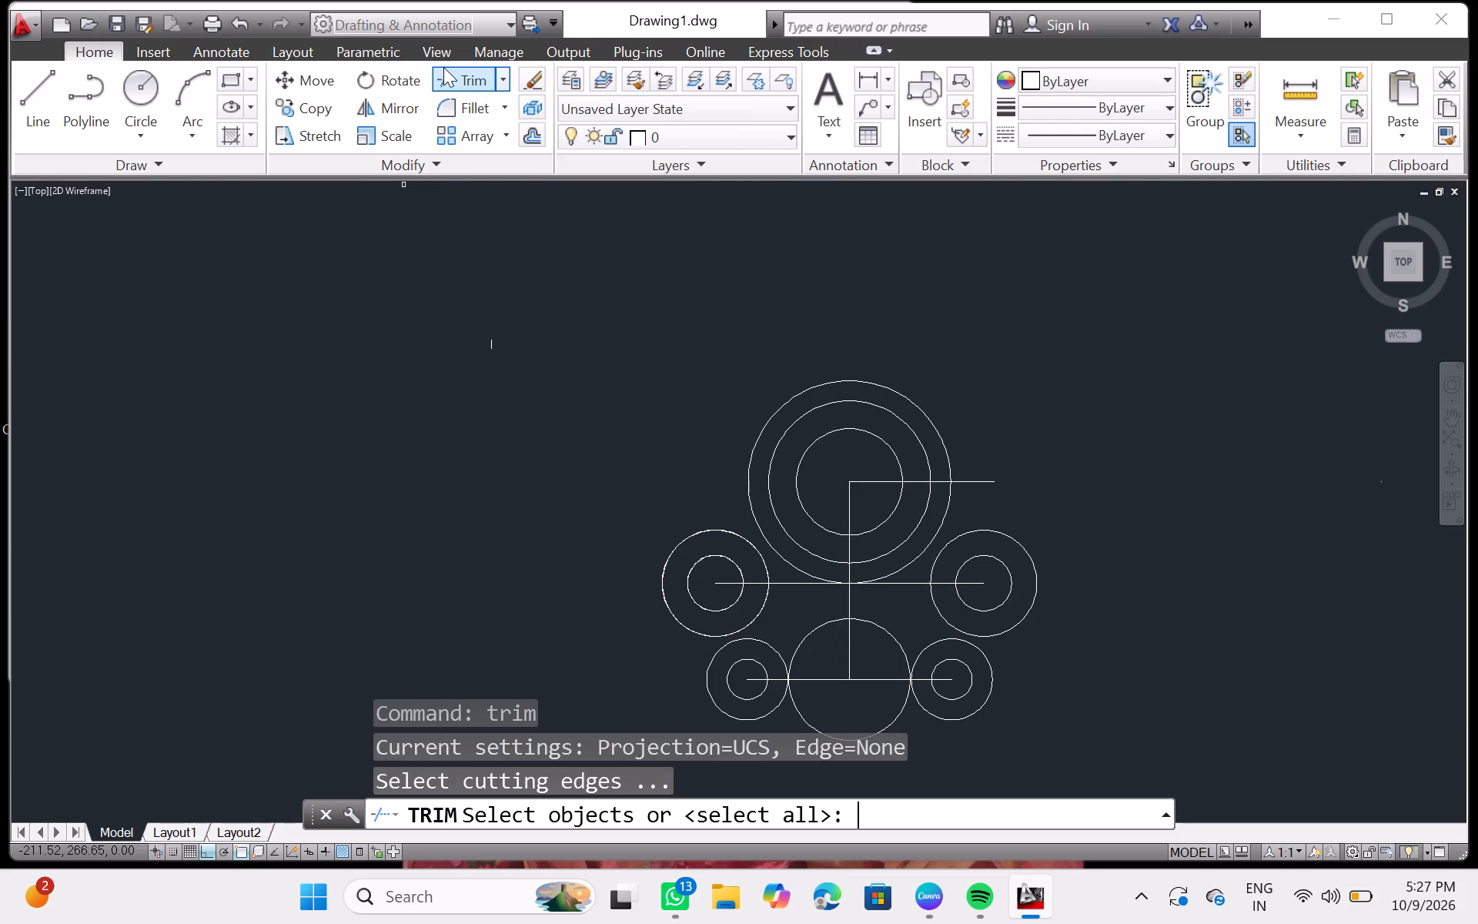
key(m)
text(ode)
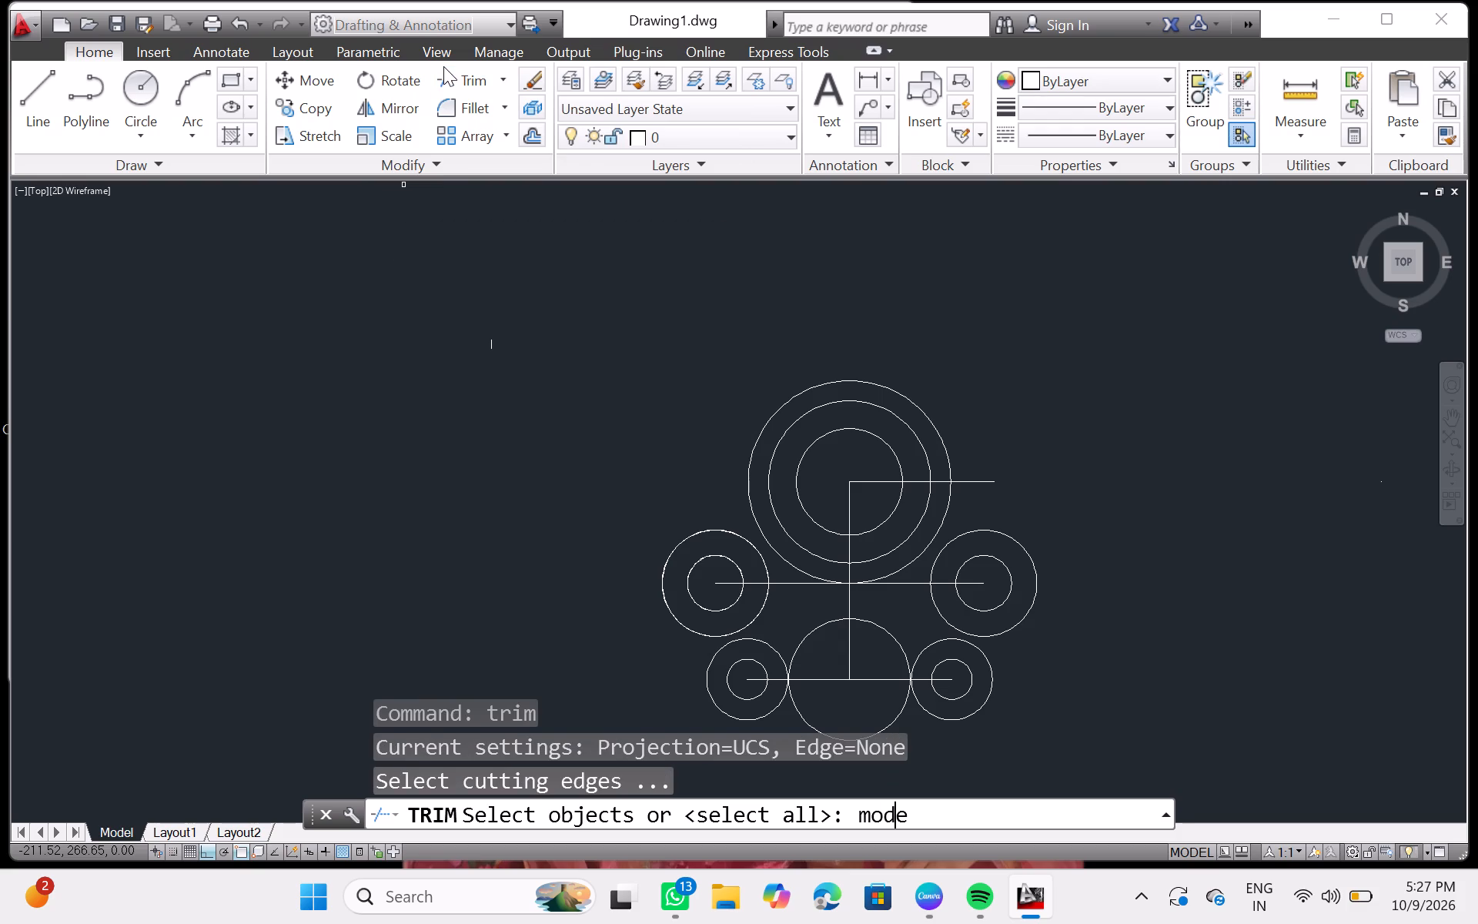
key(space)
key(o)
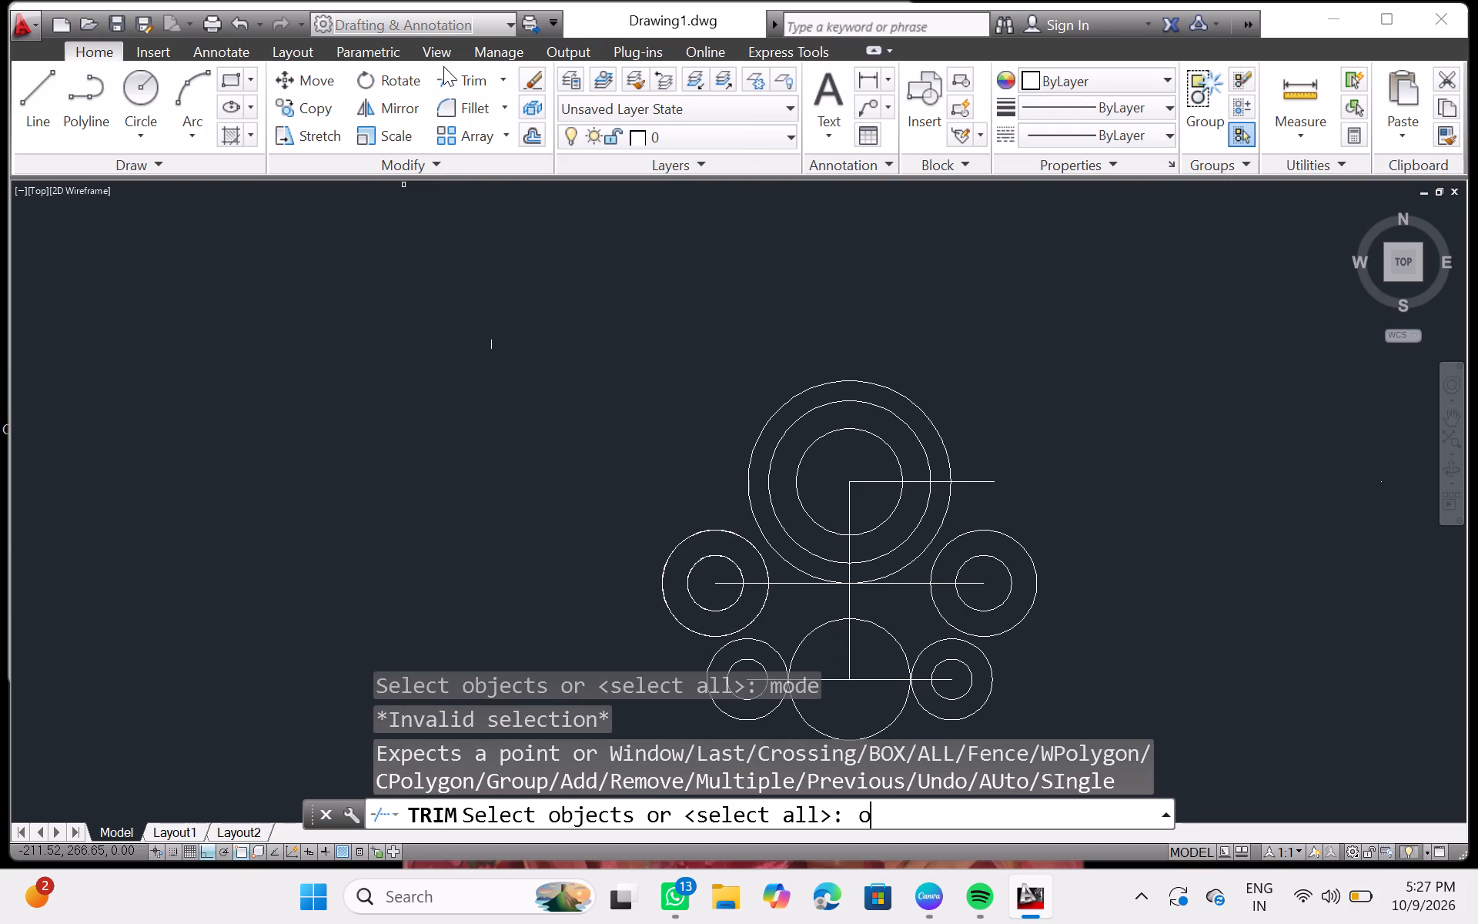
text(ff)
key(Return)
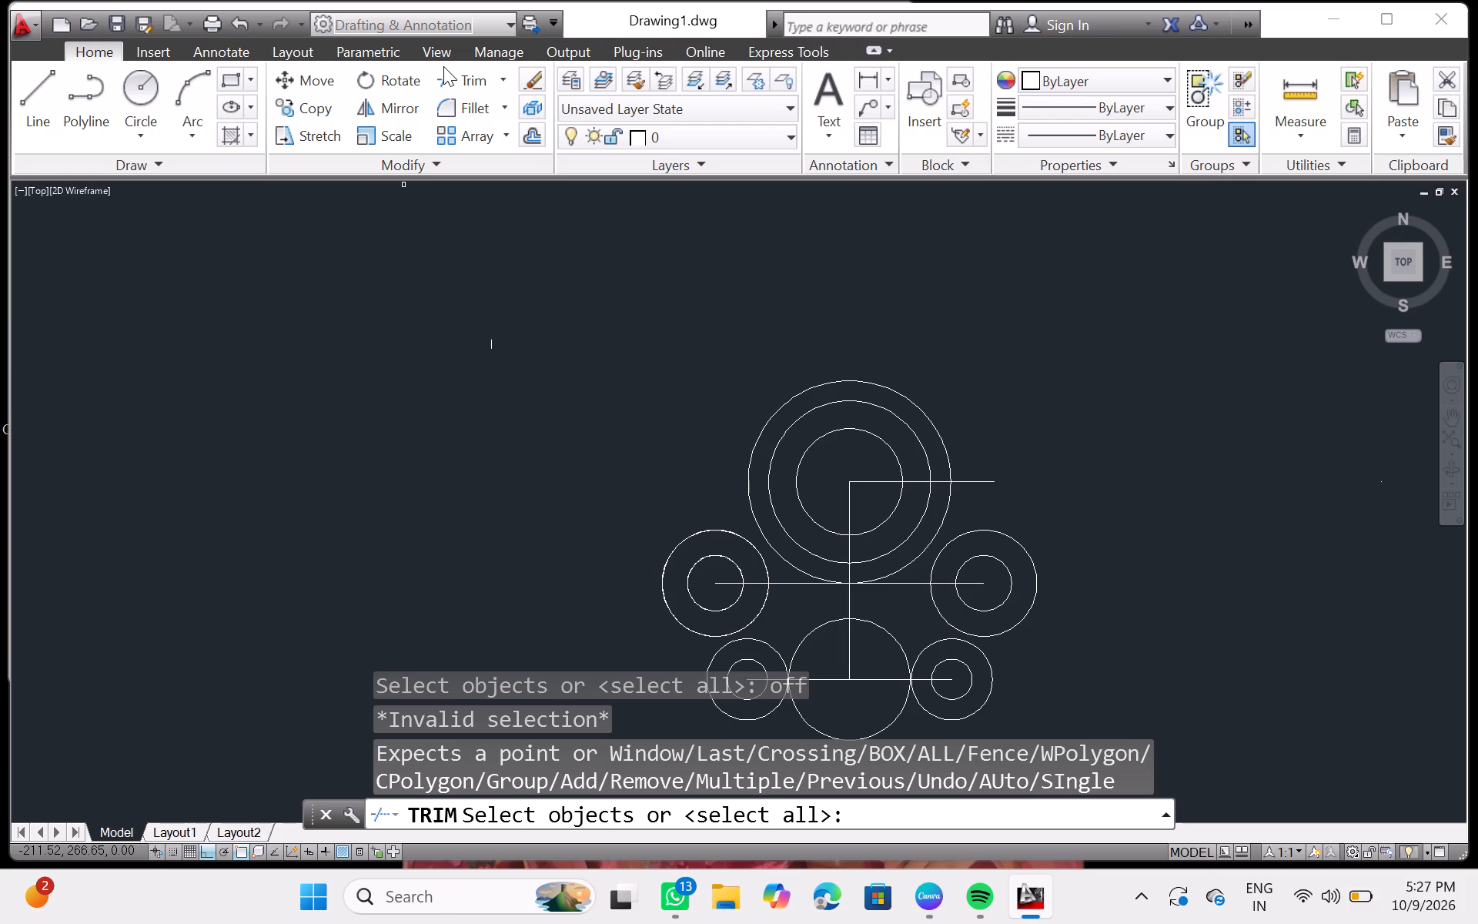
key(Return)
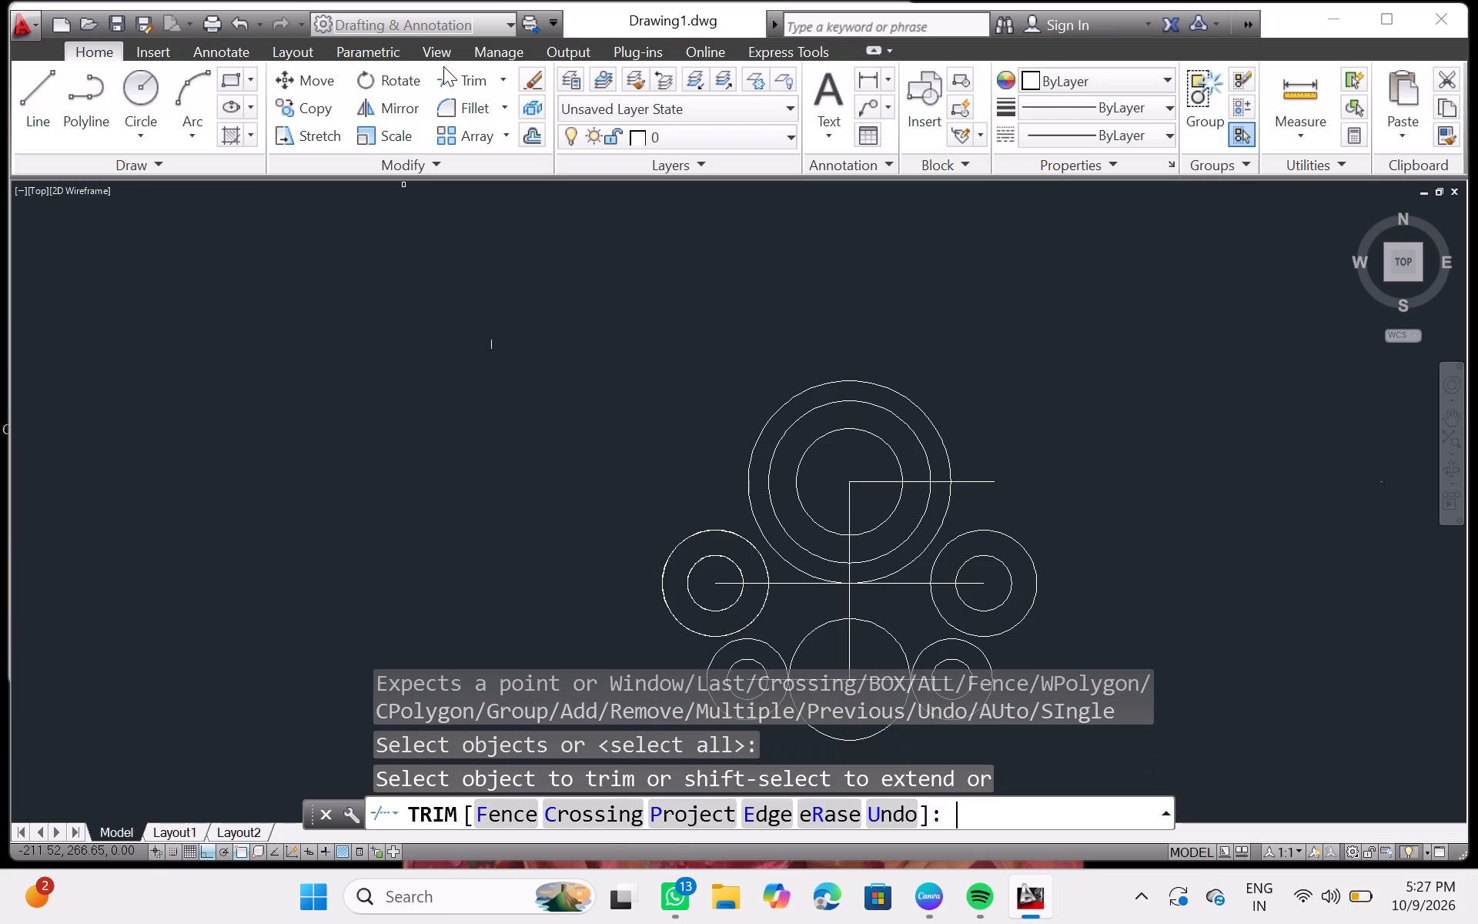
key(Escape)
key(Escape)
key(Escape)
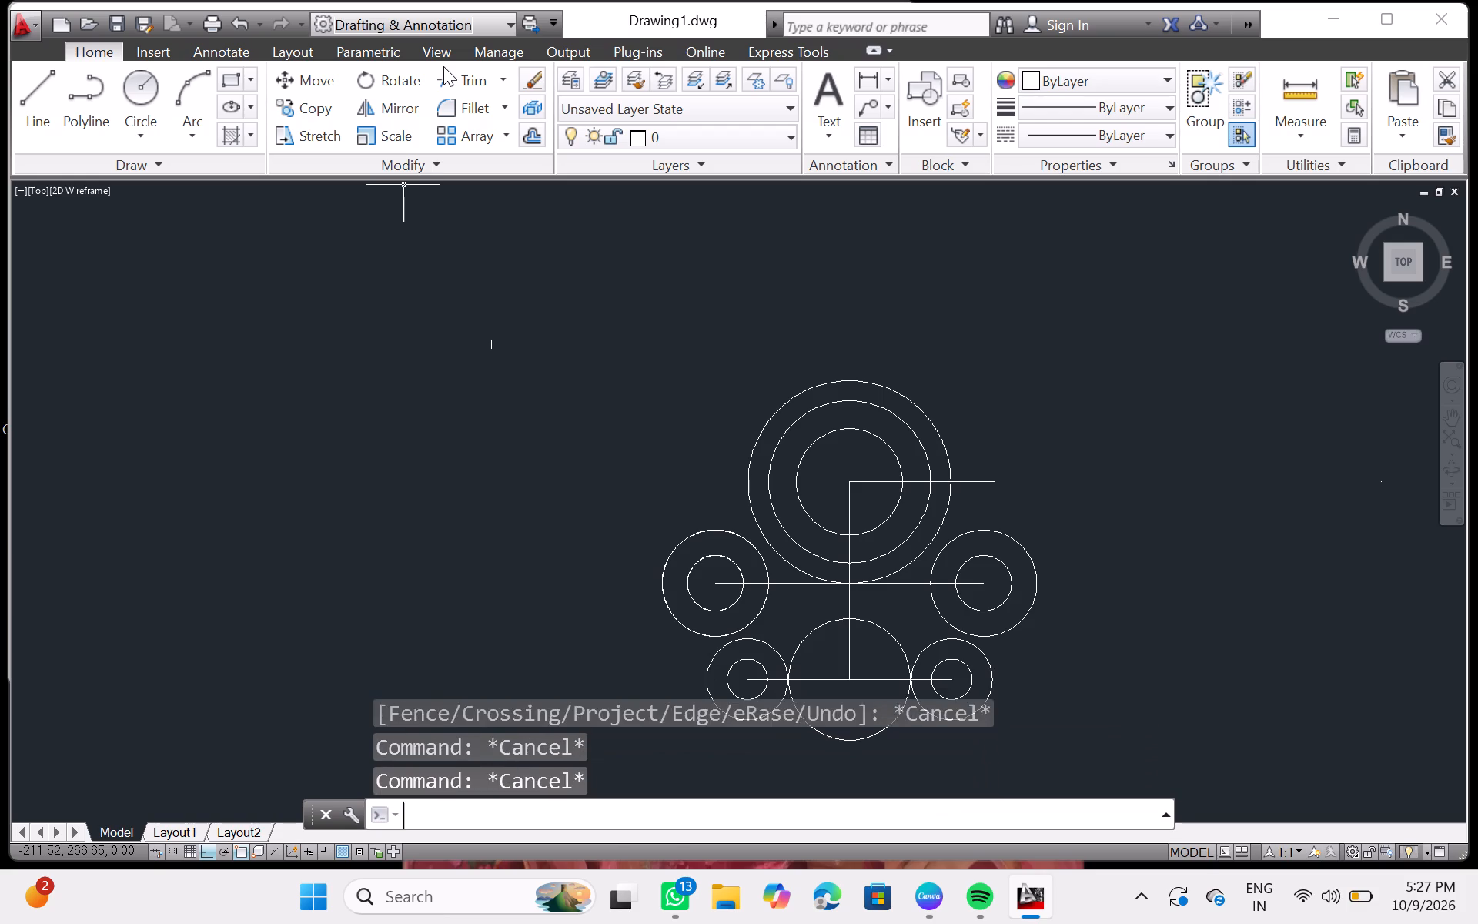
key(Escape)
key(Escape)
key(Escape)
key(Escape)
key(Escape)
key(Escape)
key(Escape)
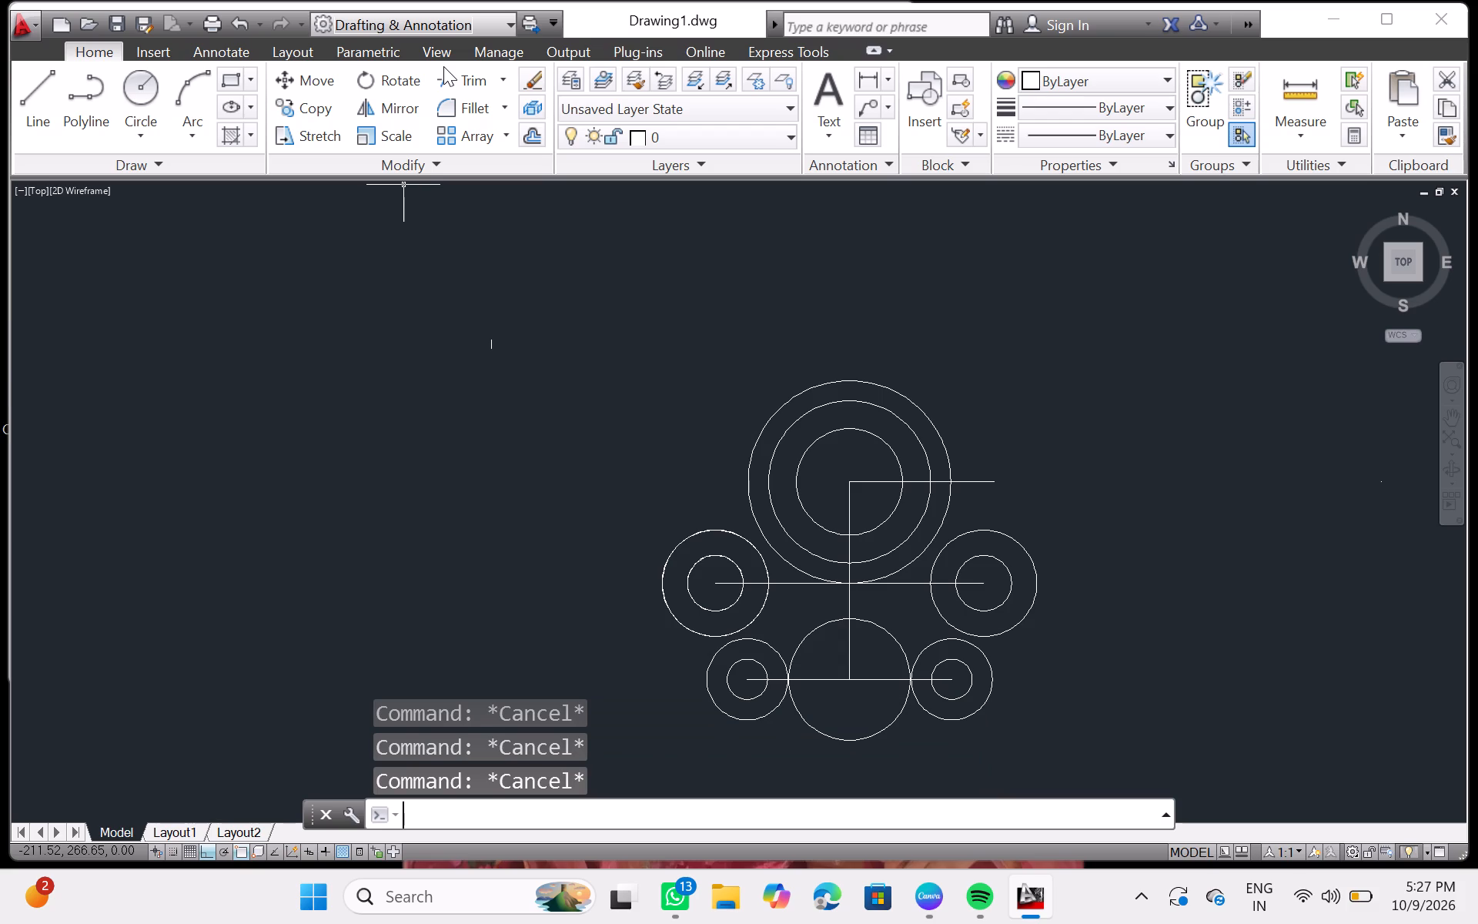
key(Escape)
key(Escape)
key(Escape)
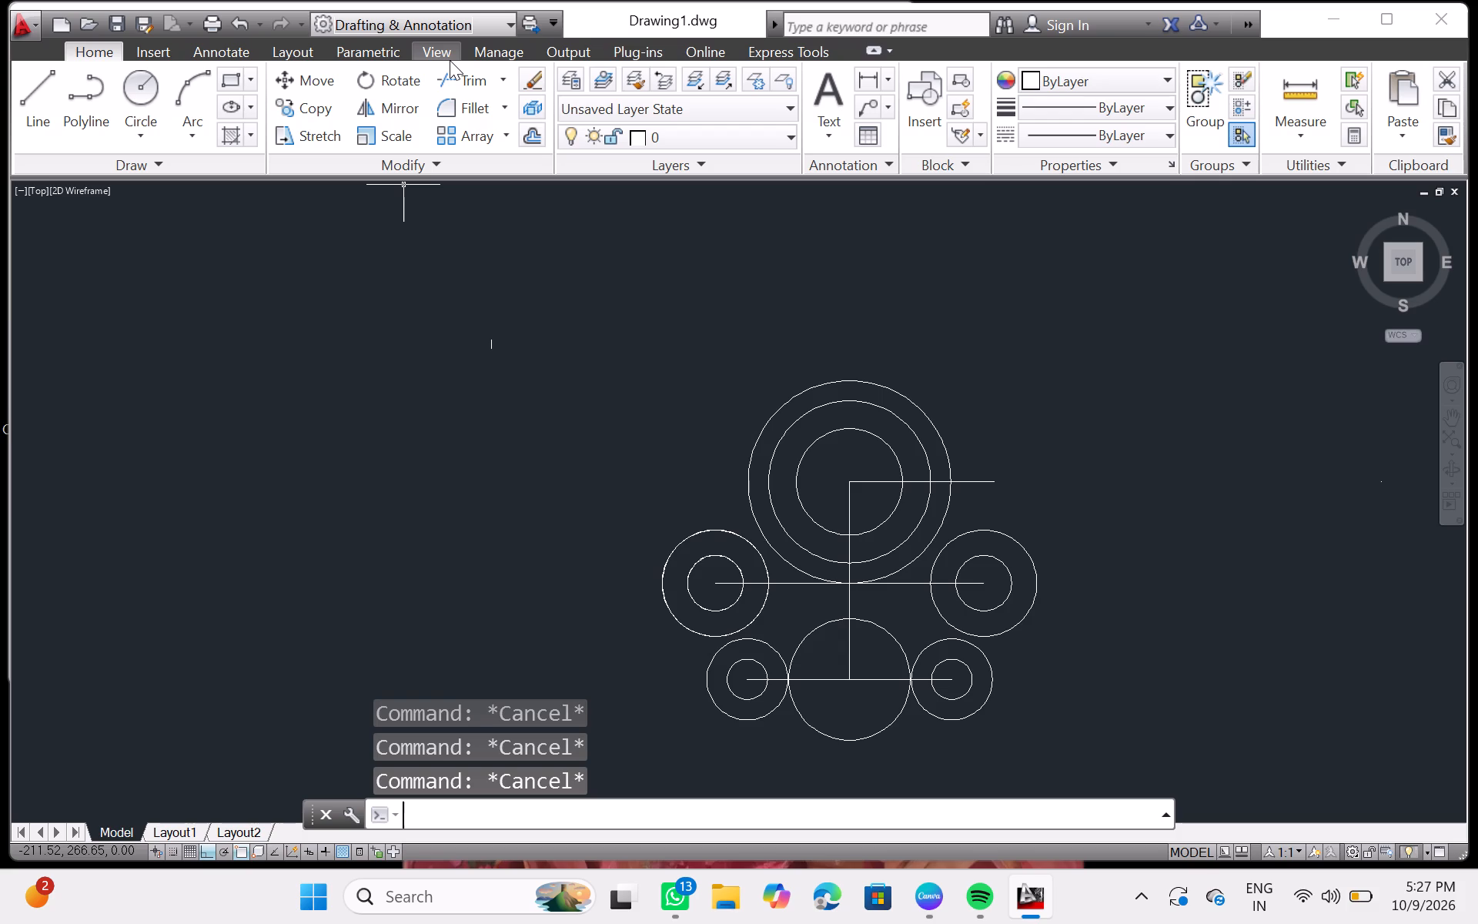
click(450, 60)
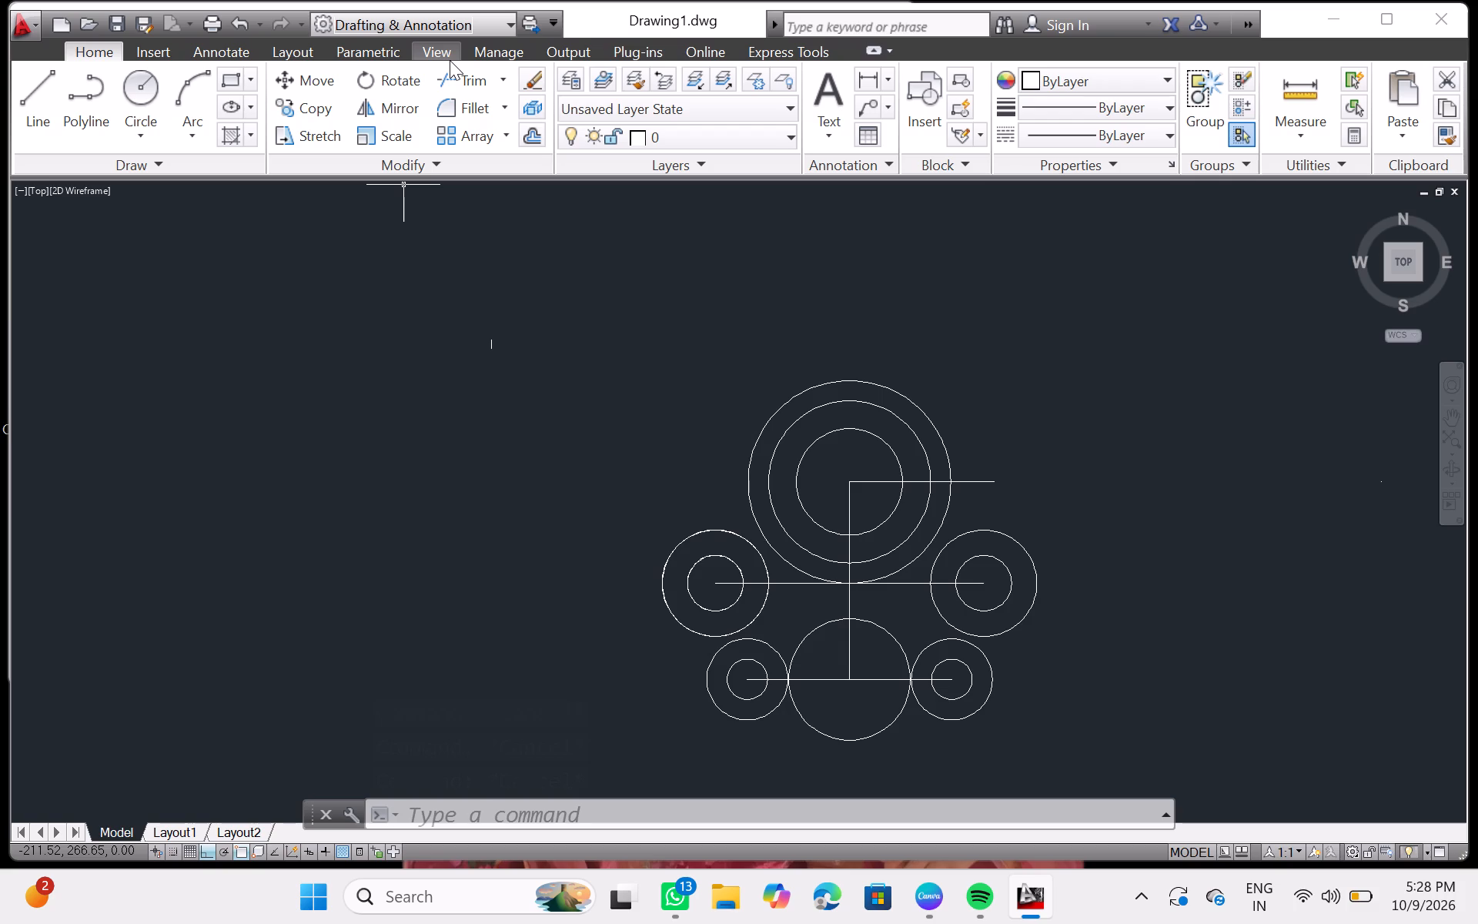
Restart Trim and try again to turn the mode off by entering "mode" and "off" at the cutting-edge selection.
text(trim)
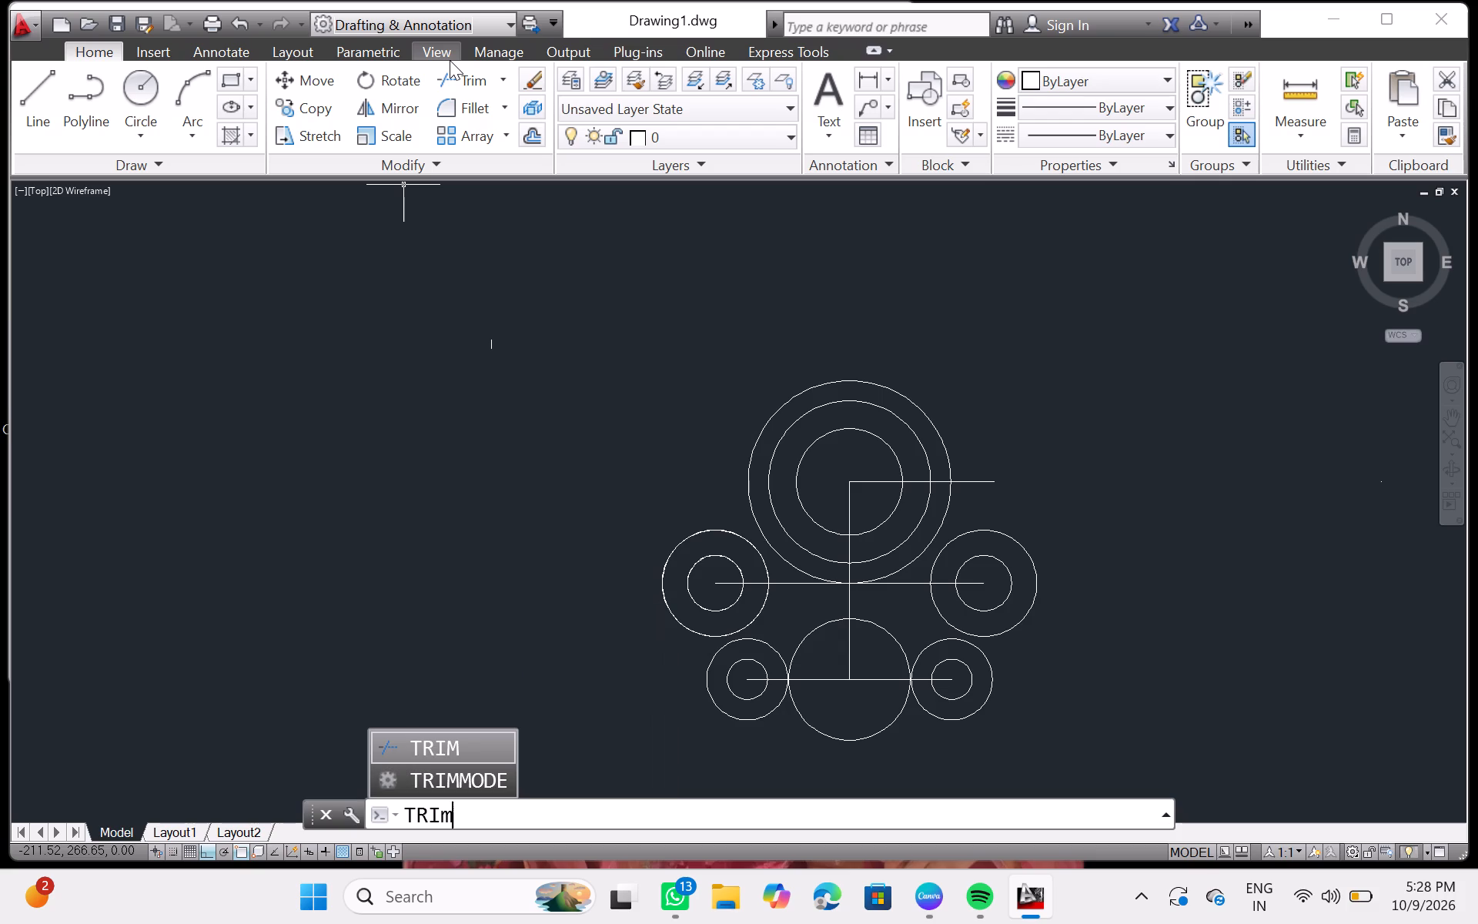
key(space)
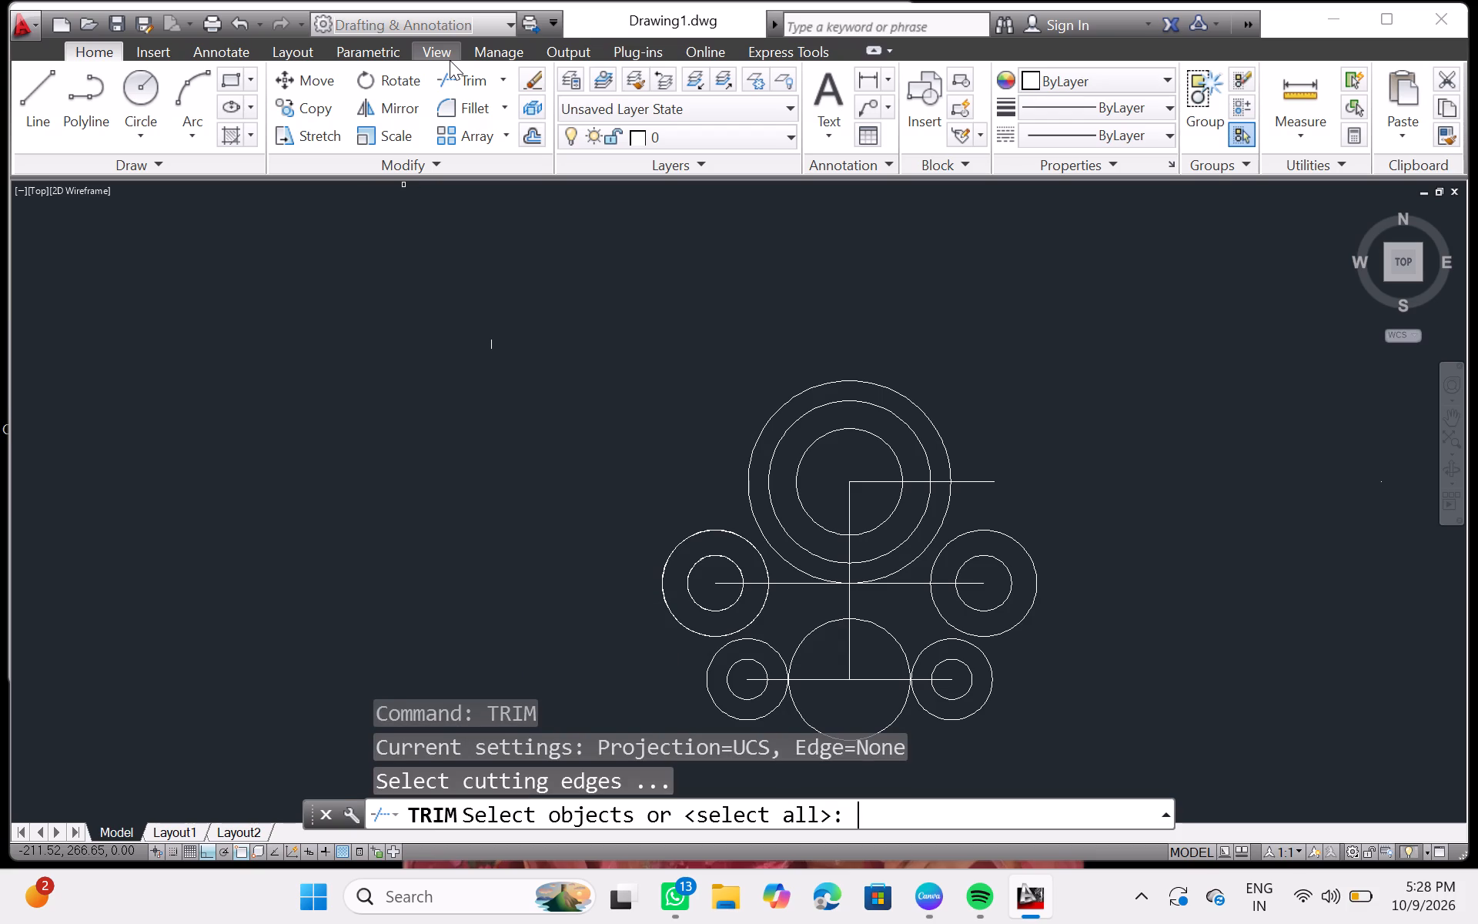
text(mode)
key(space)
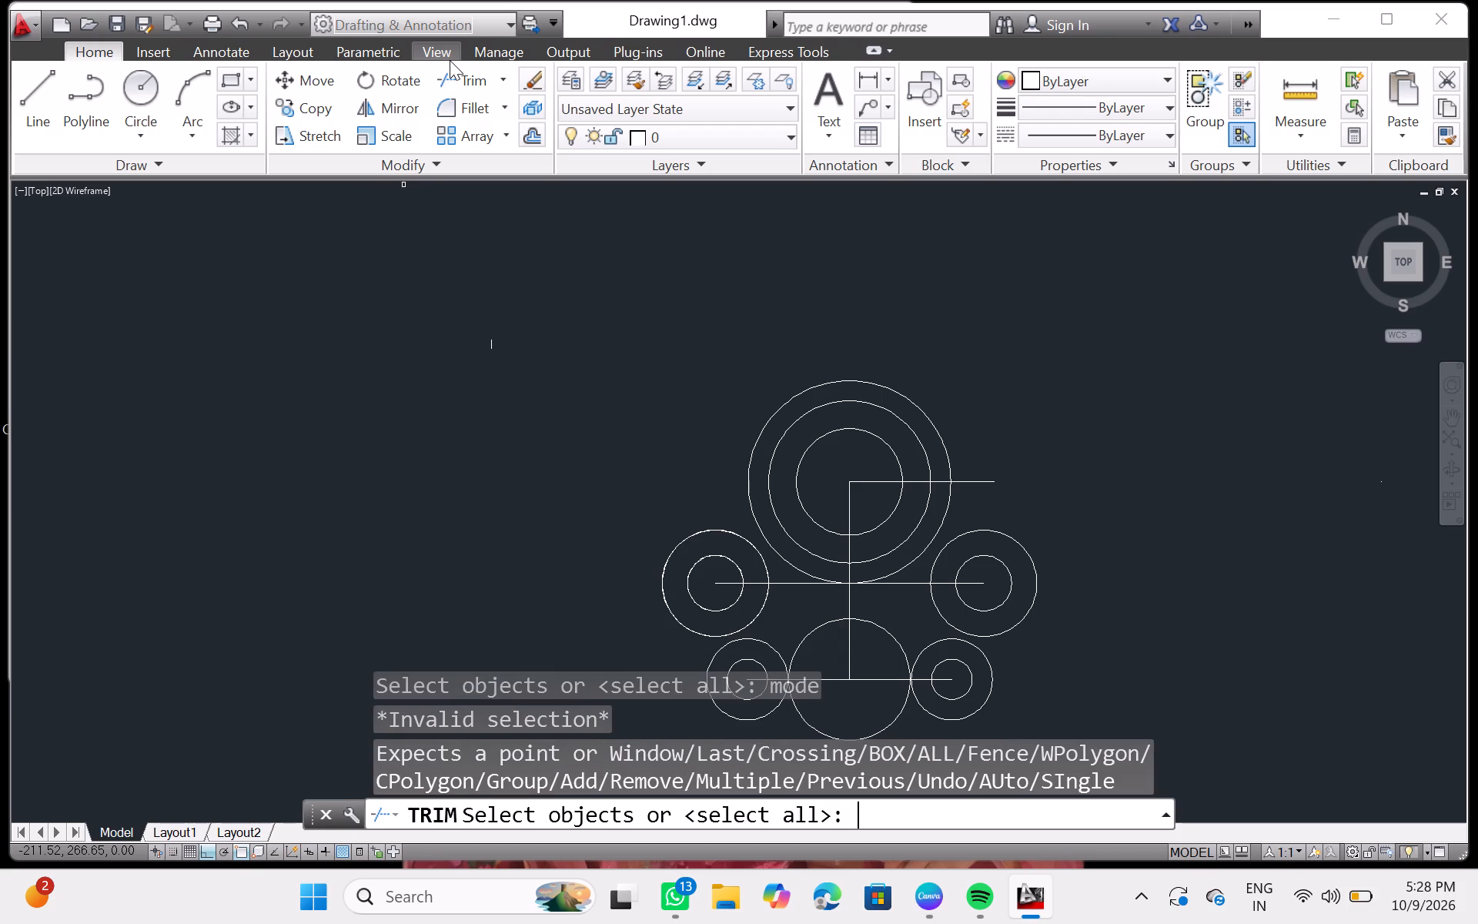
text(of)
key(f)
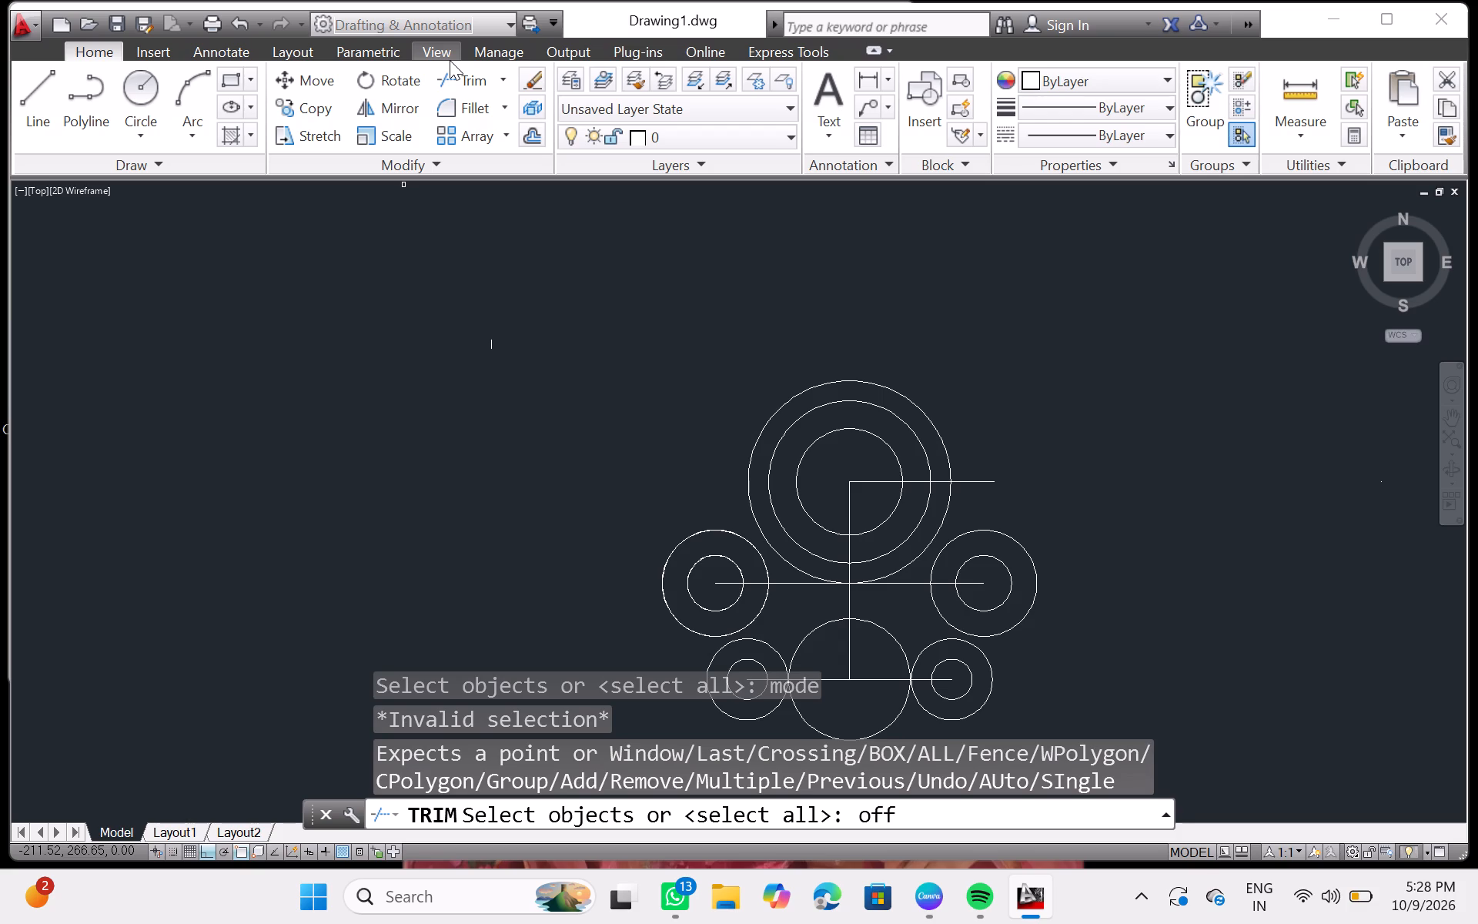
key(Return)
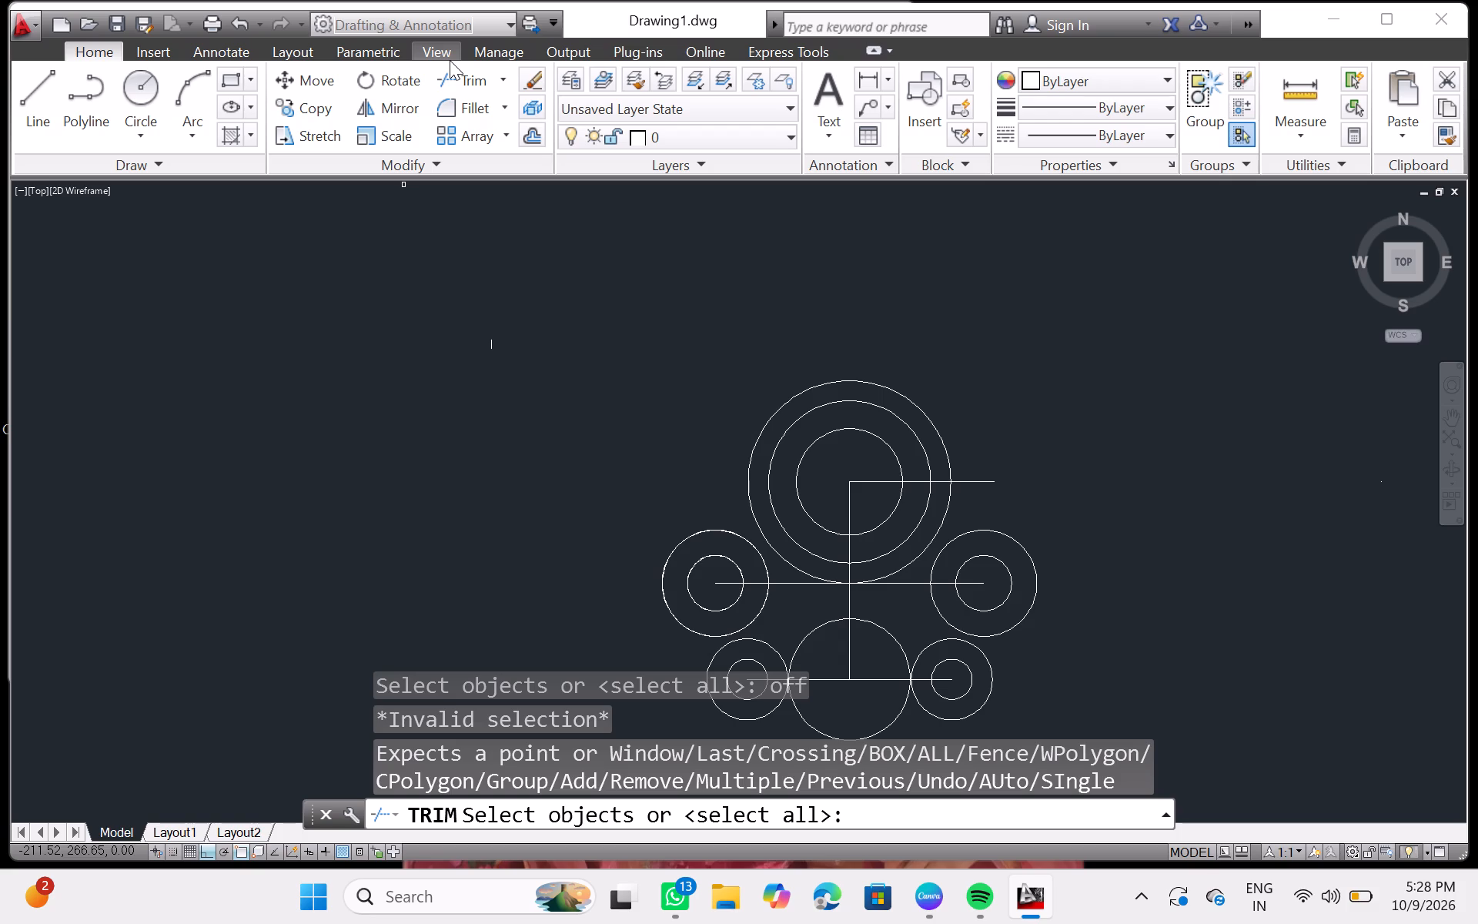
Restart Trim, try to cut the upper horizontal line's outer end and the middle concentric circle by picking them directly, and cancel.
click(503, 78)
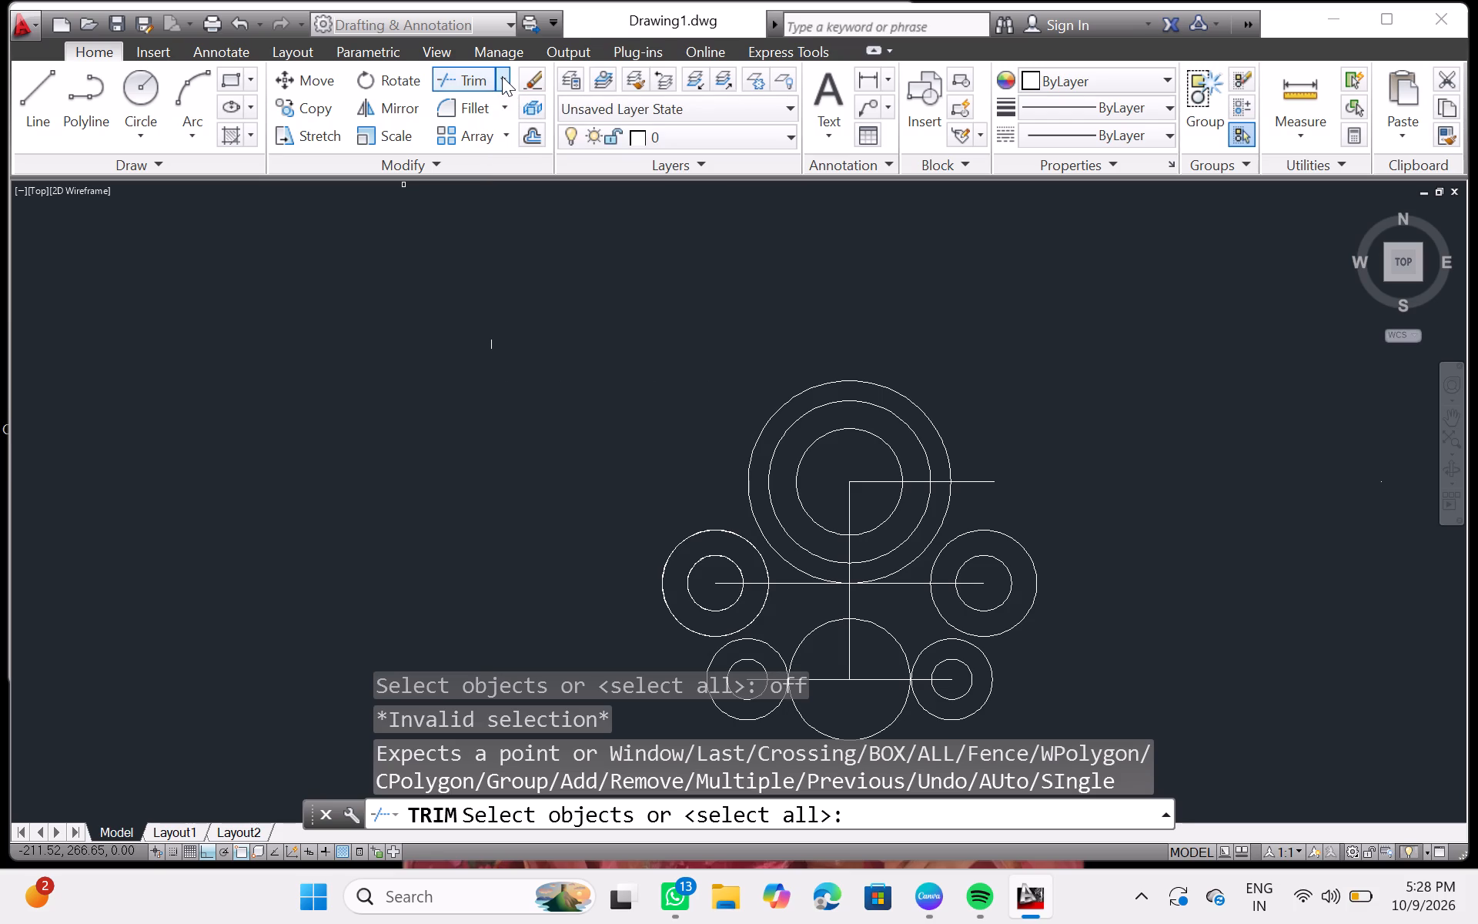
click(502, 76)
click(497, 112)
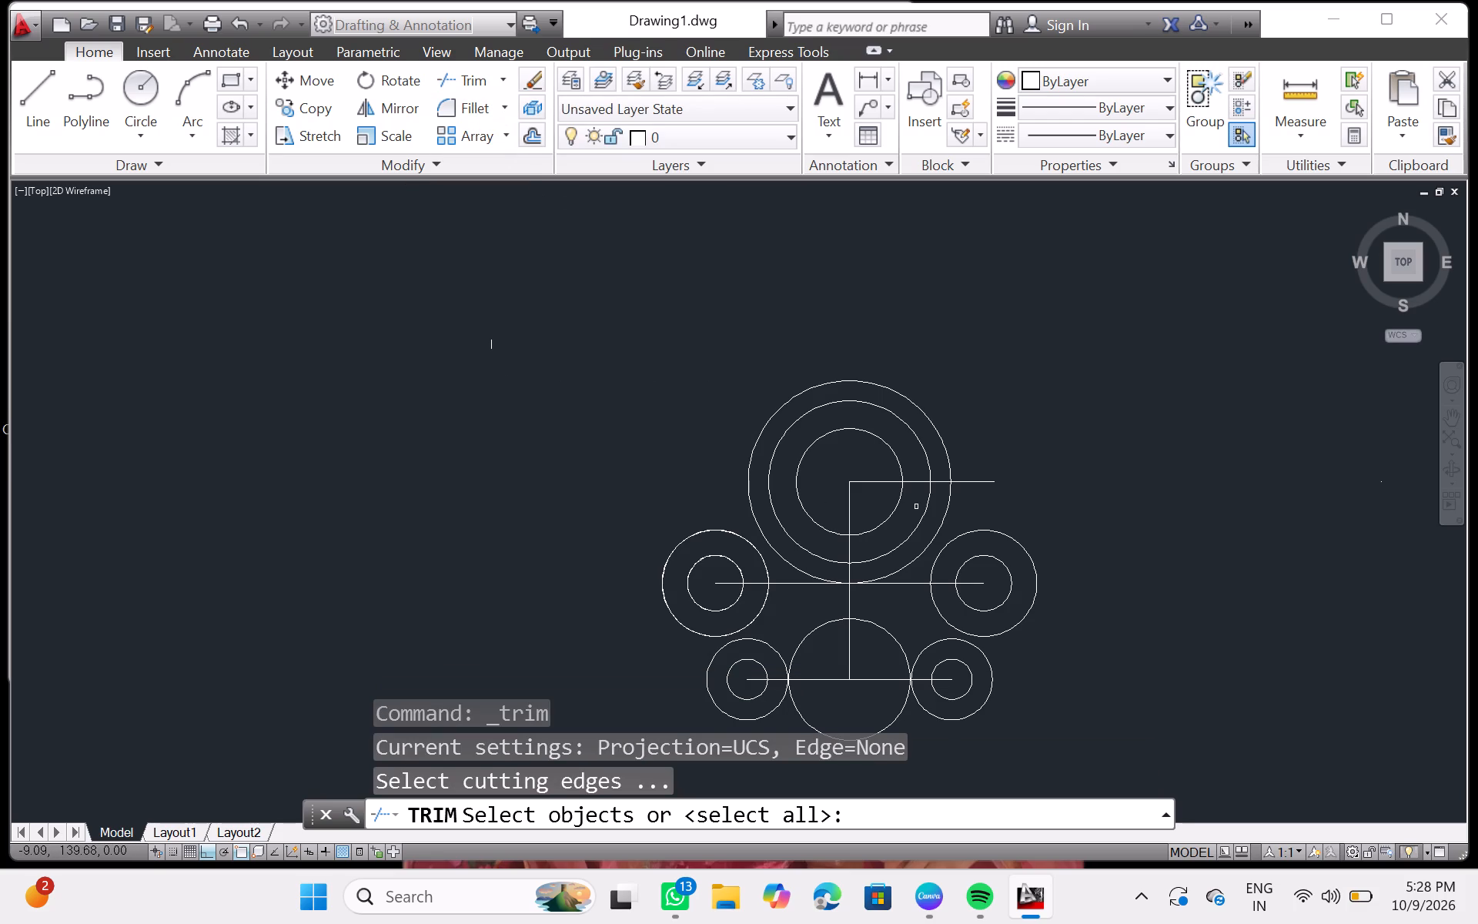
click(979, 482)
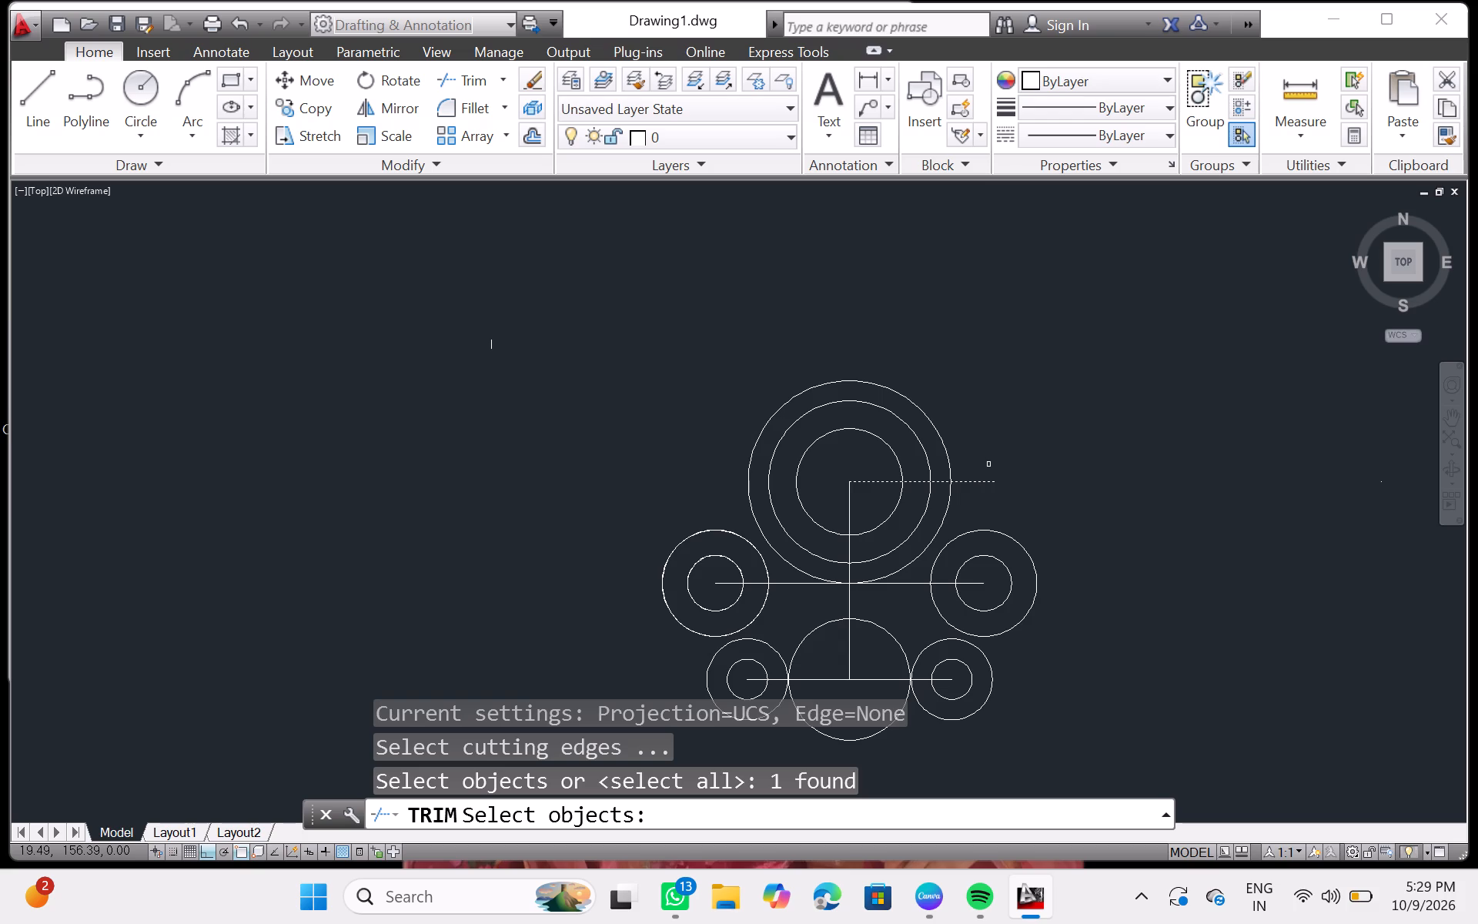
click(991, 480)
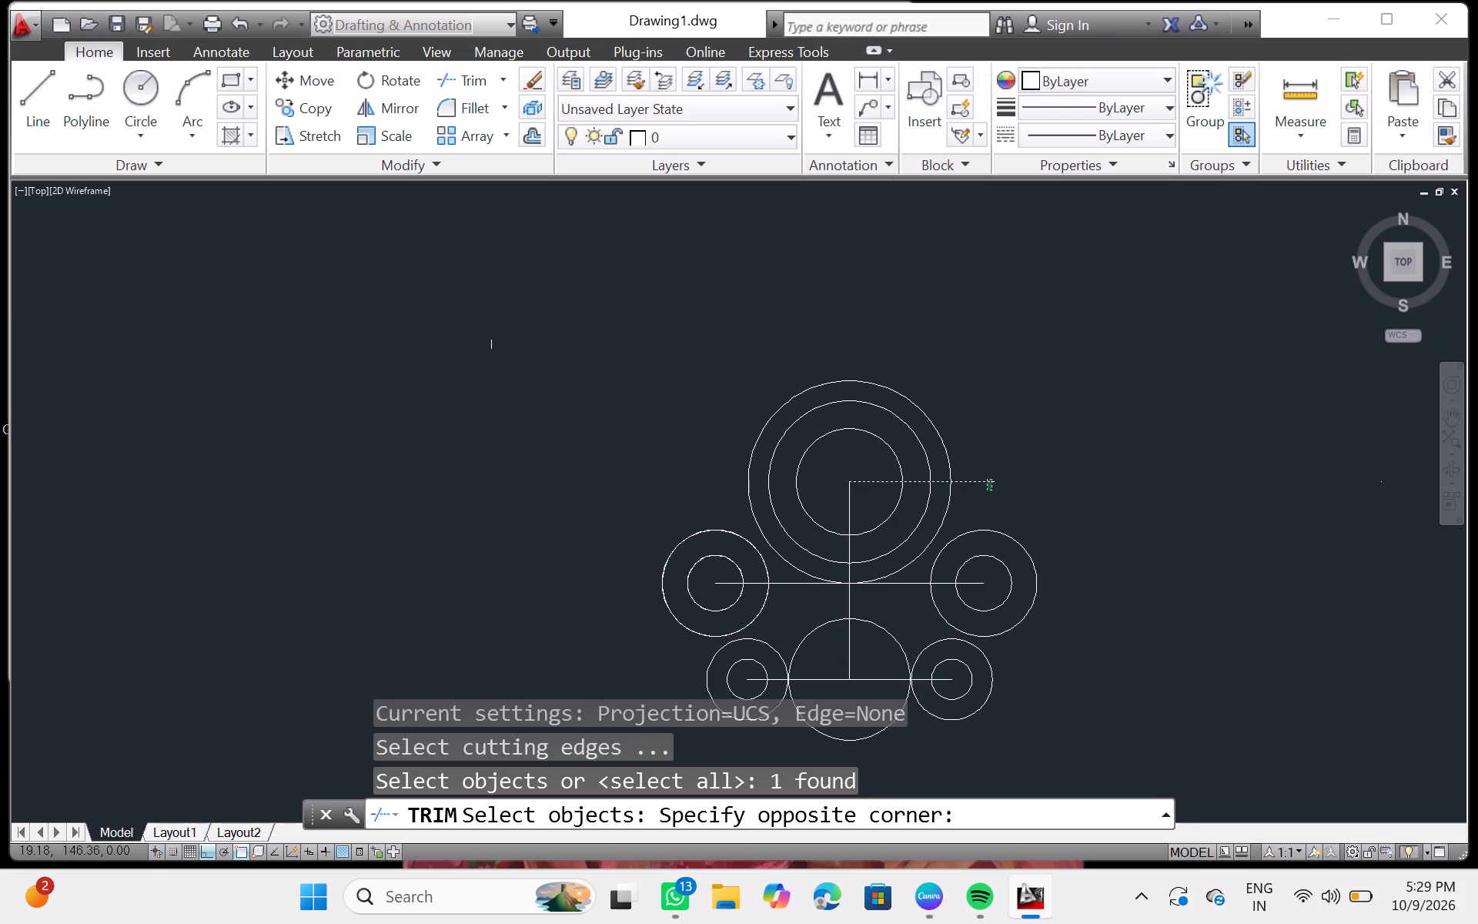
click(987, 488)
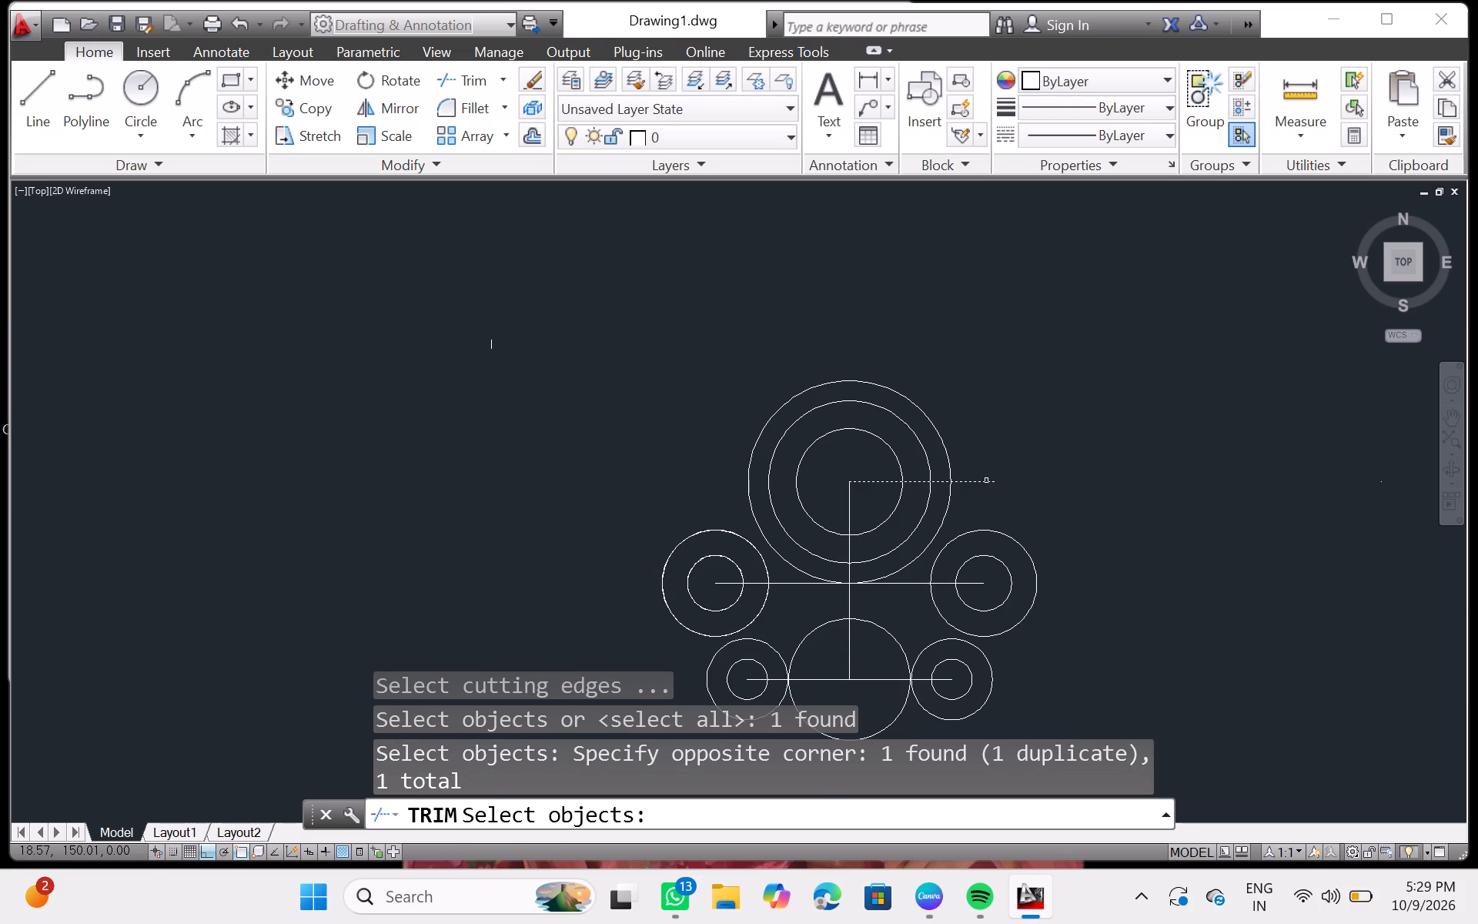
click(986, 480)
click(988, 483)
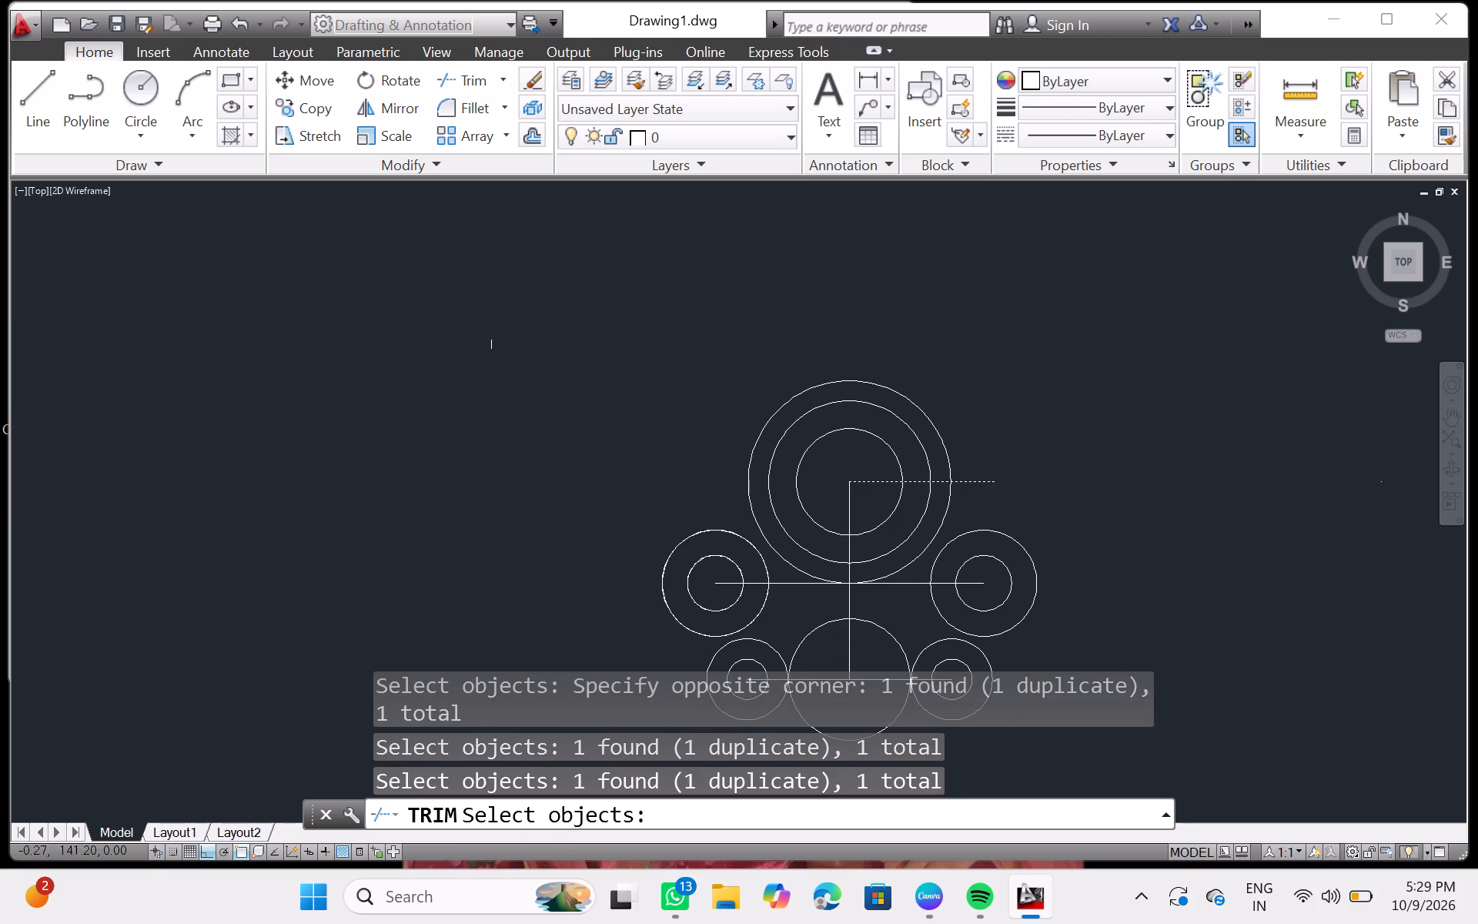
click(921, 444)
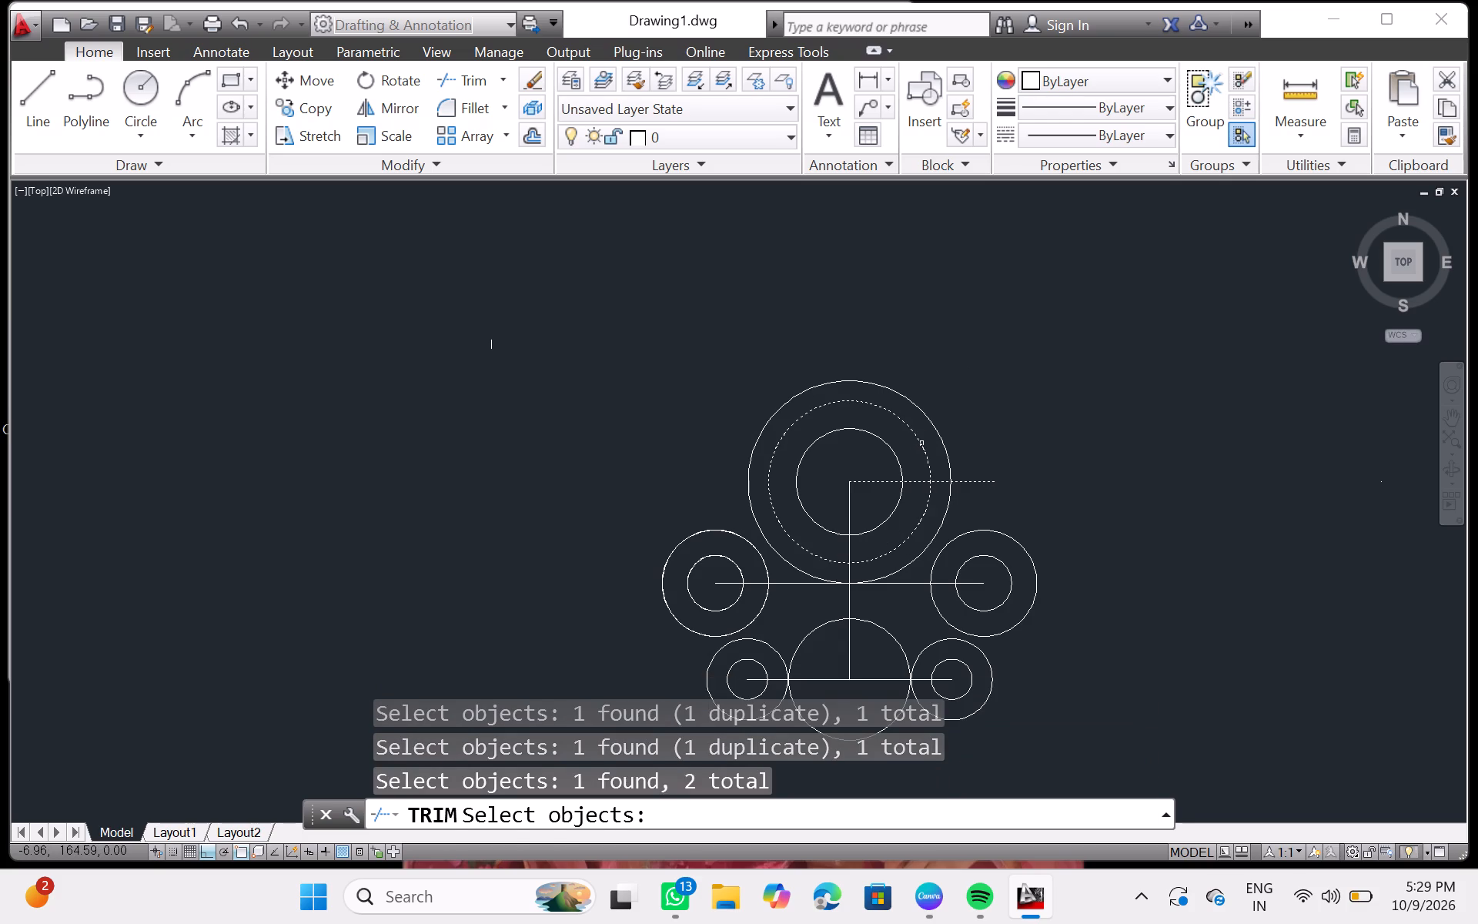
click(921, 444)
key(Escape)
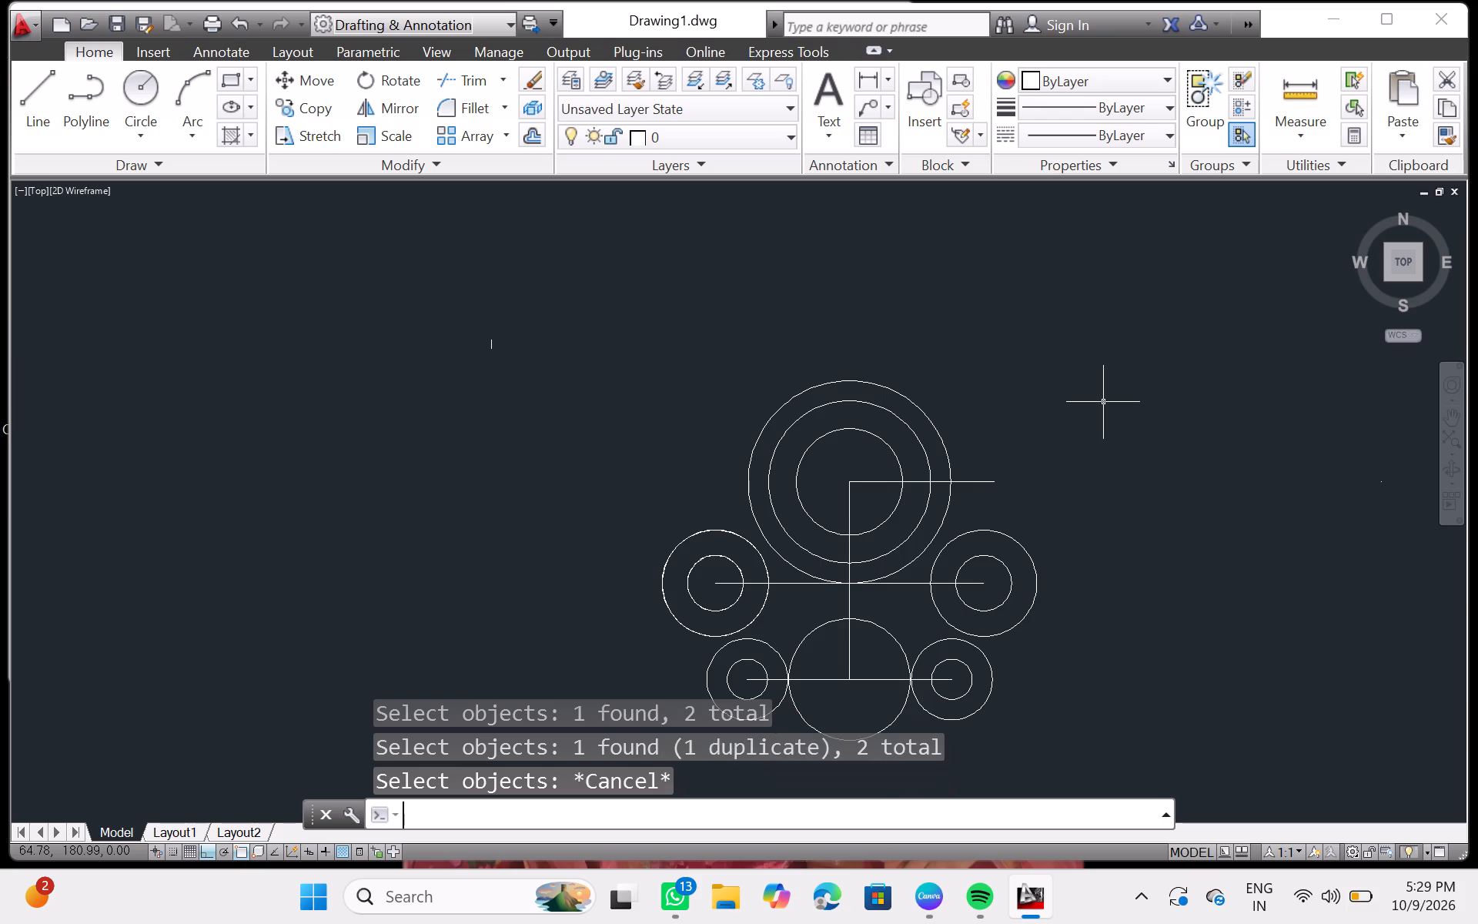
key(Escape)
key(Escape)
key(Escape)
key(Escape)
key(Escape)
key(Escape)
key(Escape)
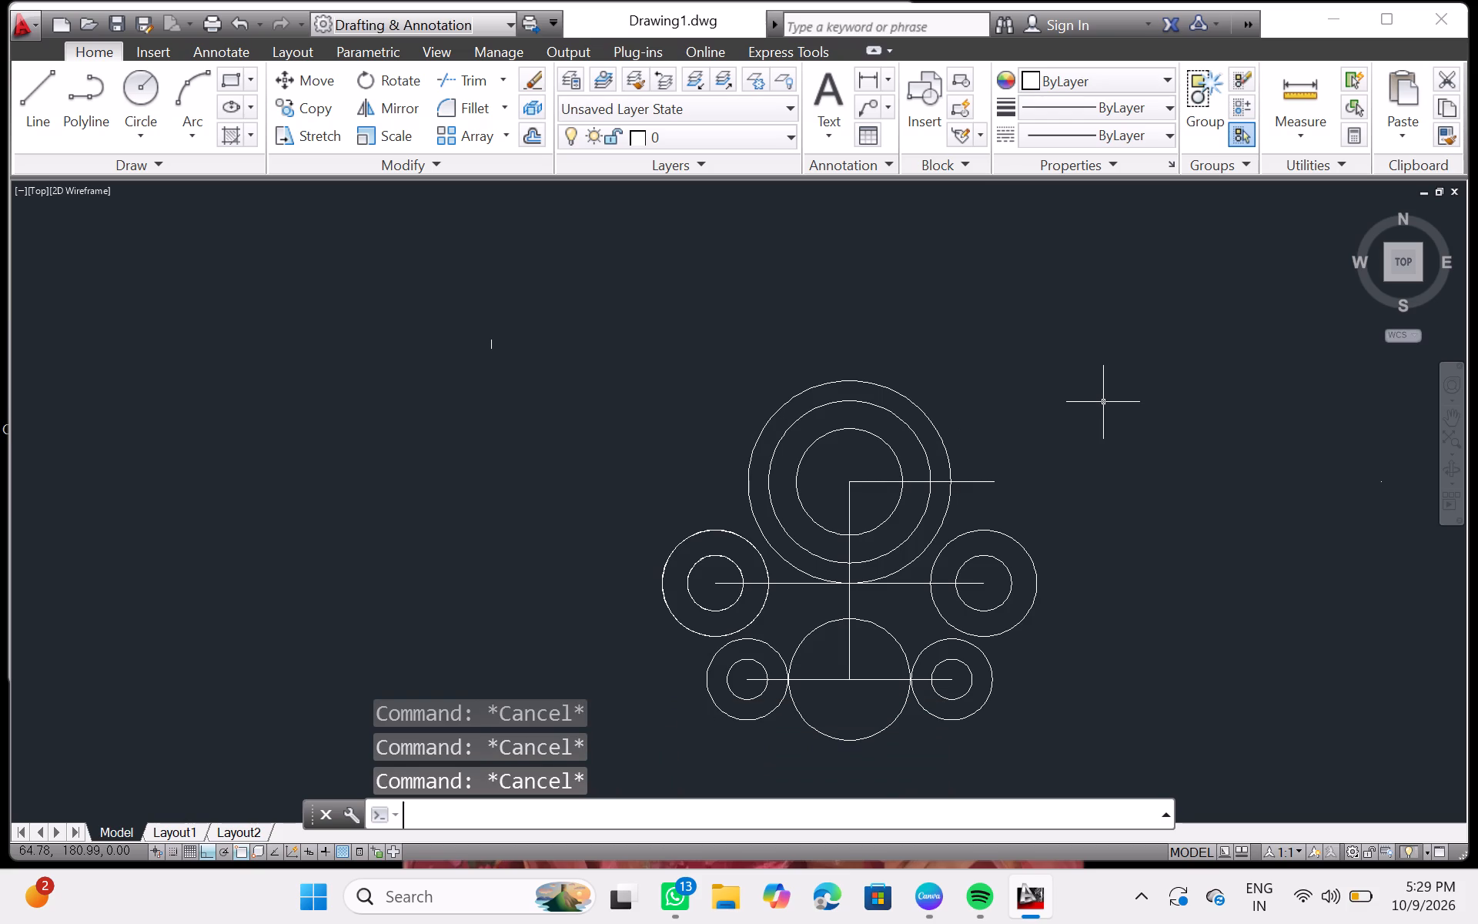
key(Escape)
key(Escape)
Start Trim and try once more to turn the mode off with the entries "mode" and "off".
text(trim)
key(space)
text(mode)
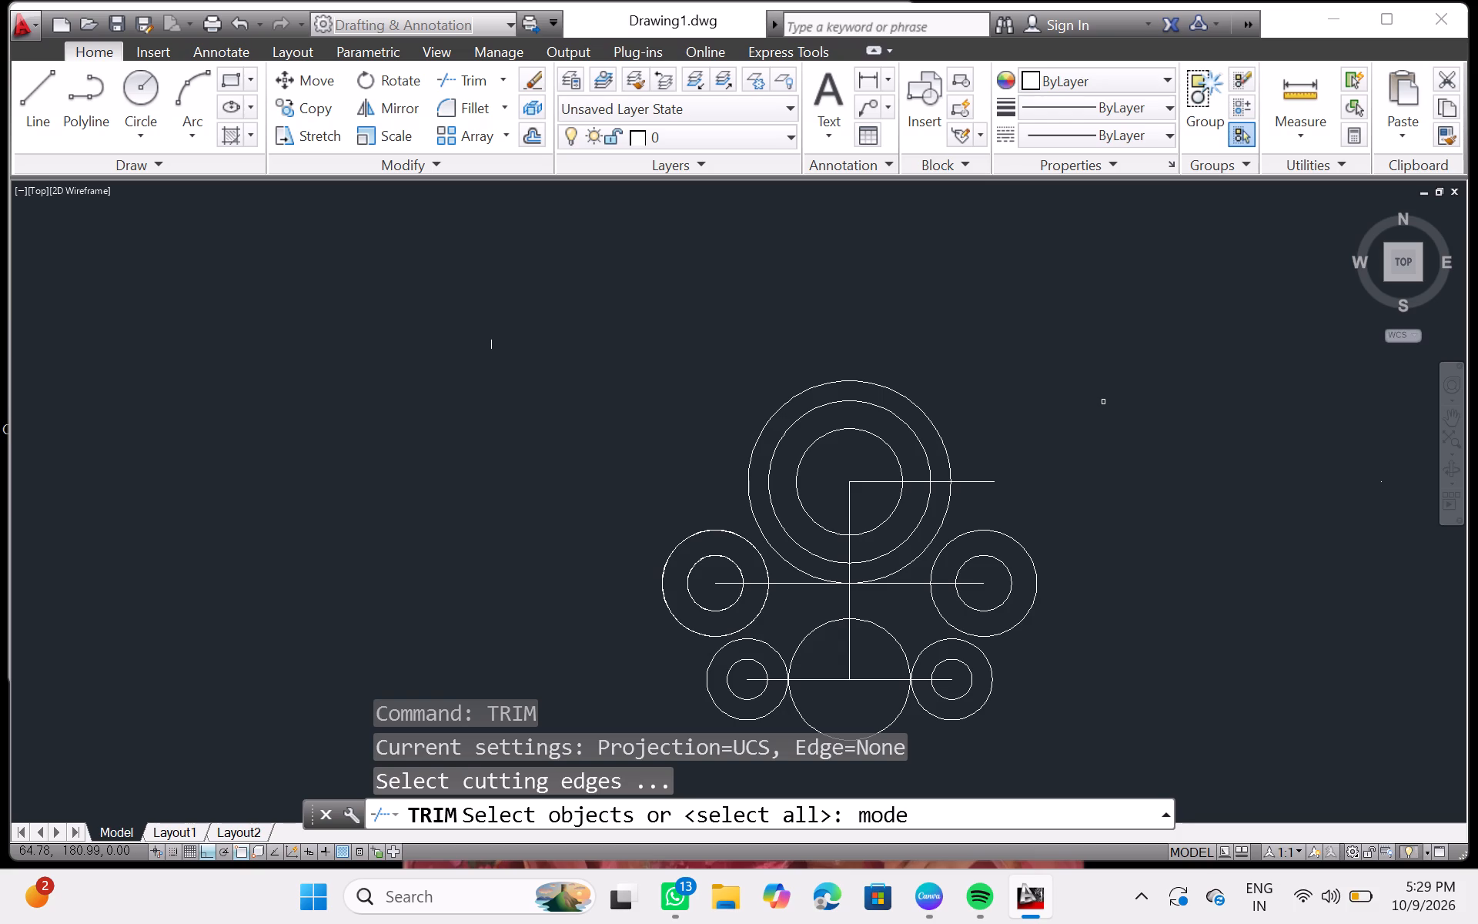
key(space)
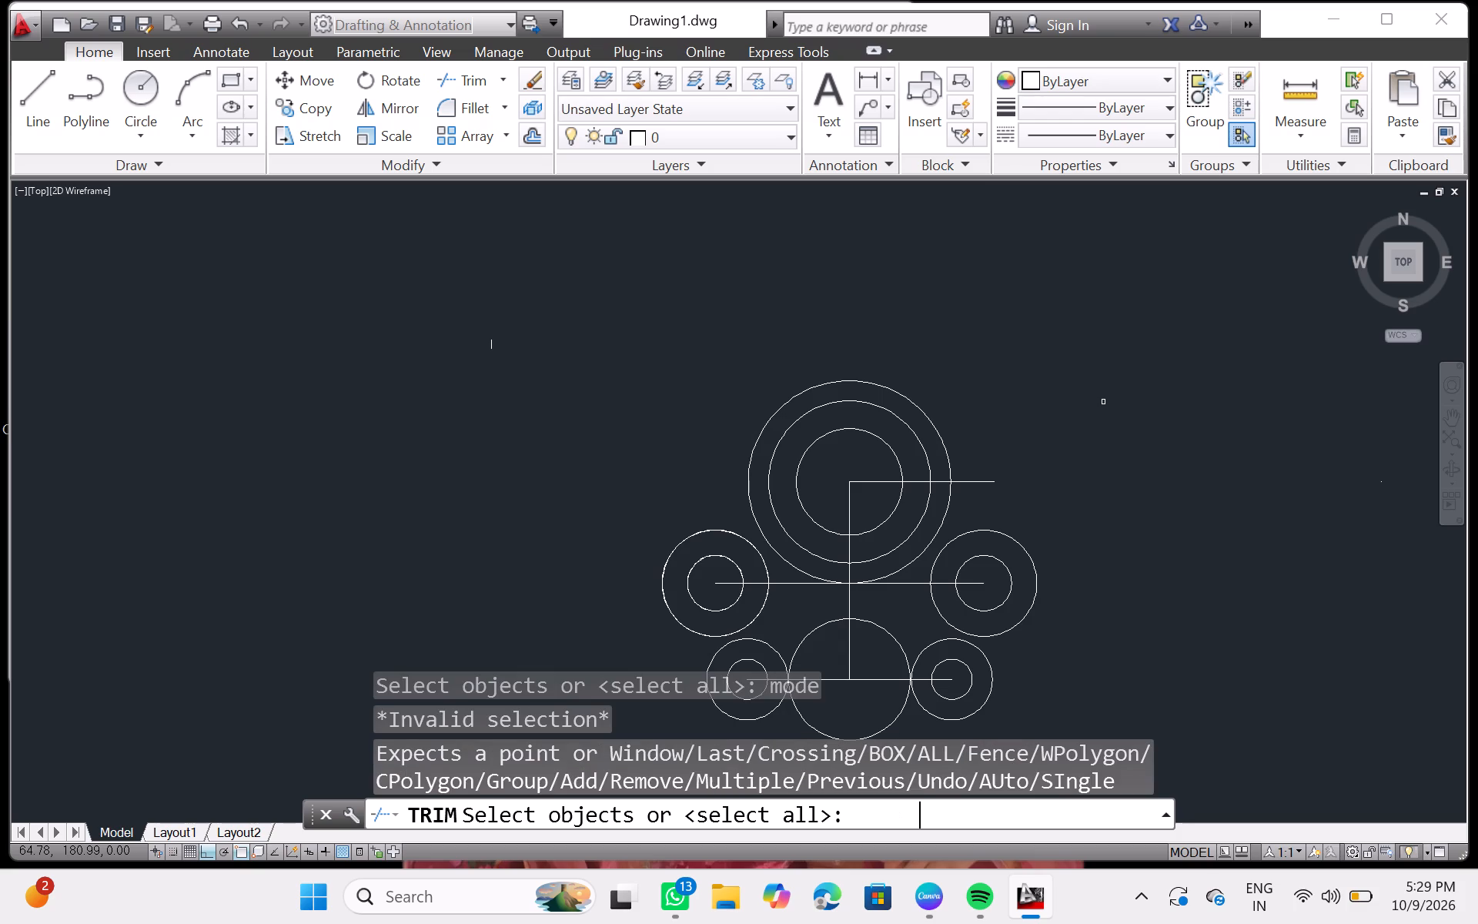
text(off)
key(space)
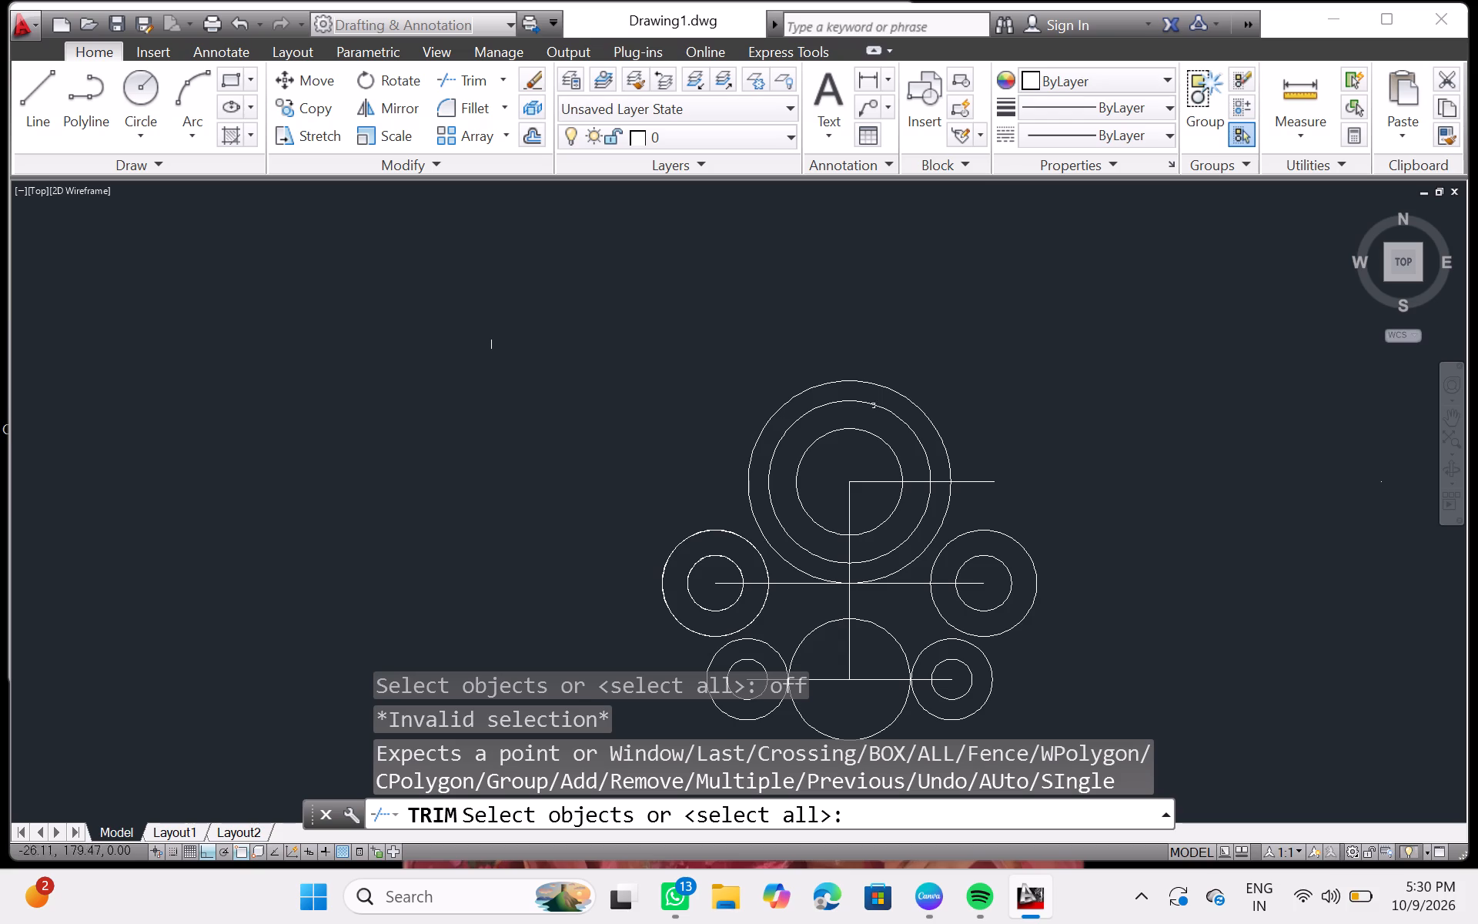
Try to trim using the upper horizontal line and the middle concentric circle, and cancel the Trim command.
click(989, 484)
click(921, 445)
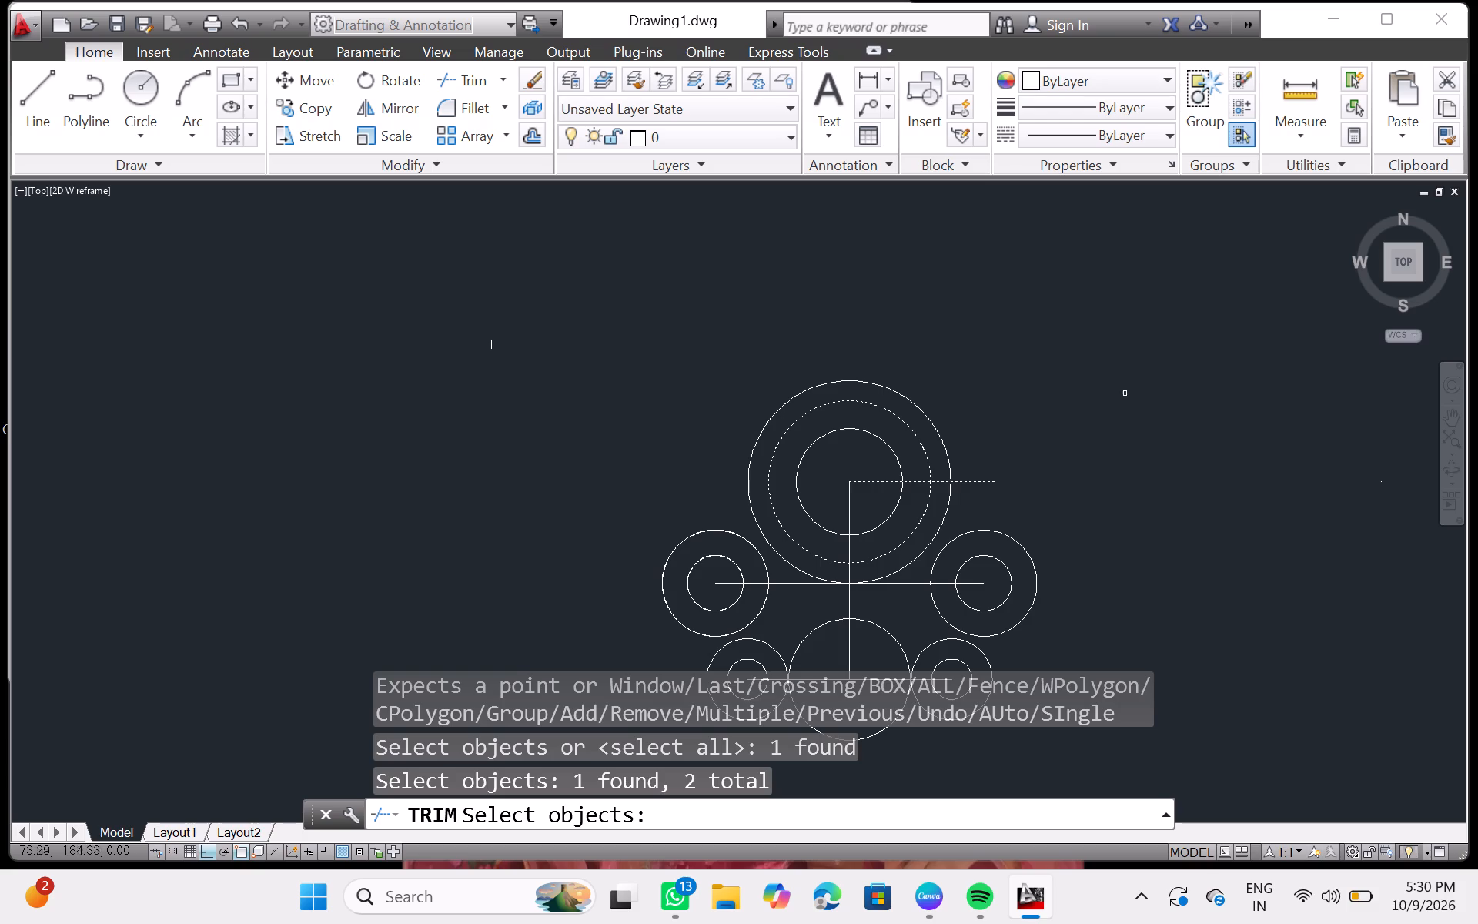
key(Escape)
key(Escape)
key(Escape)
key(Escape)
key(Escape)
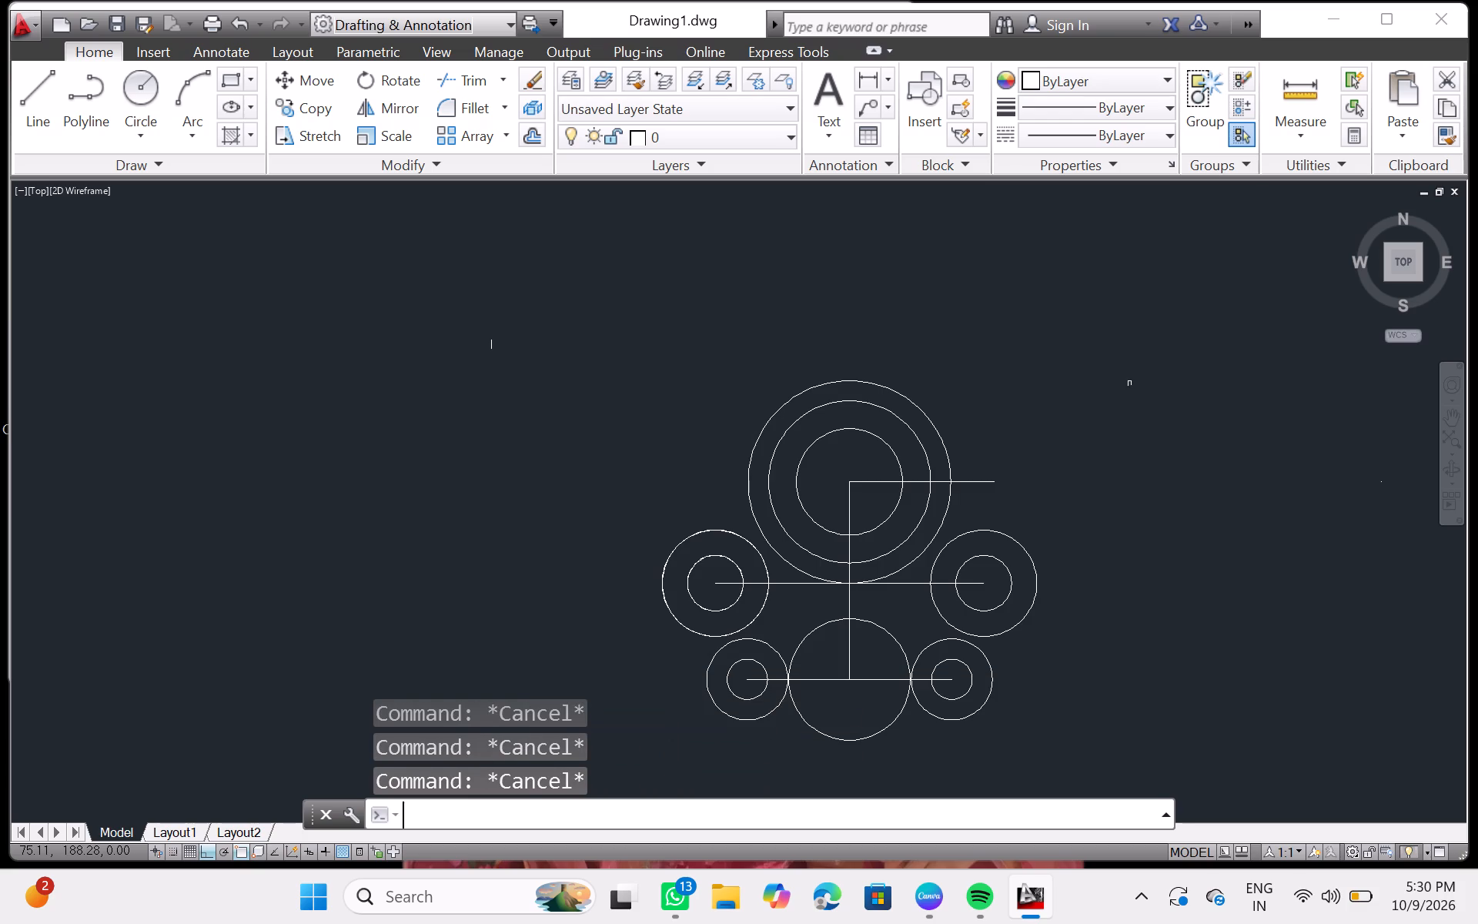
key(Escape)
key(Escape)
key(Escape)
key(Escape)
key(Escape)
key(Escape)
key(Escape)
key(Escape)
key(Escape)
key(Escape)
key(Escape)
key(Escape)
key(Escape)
Delete the upper horizontal line that starts at the centre of the large concentric circles.
click(971, 482)
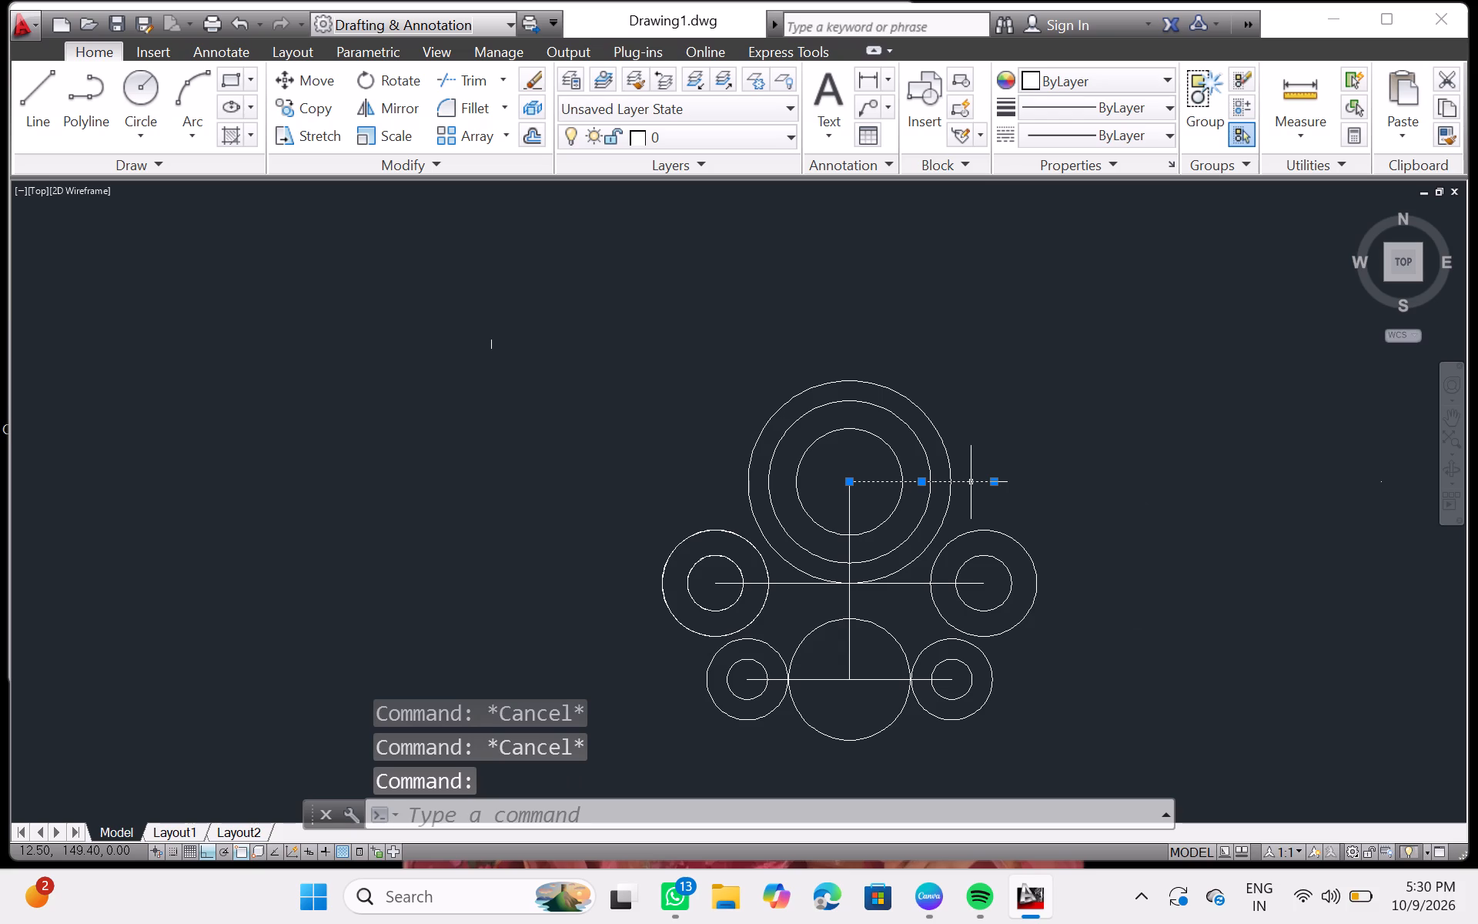
key(Delete)
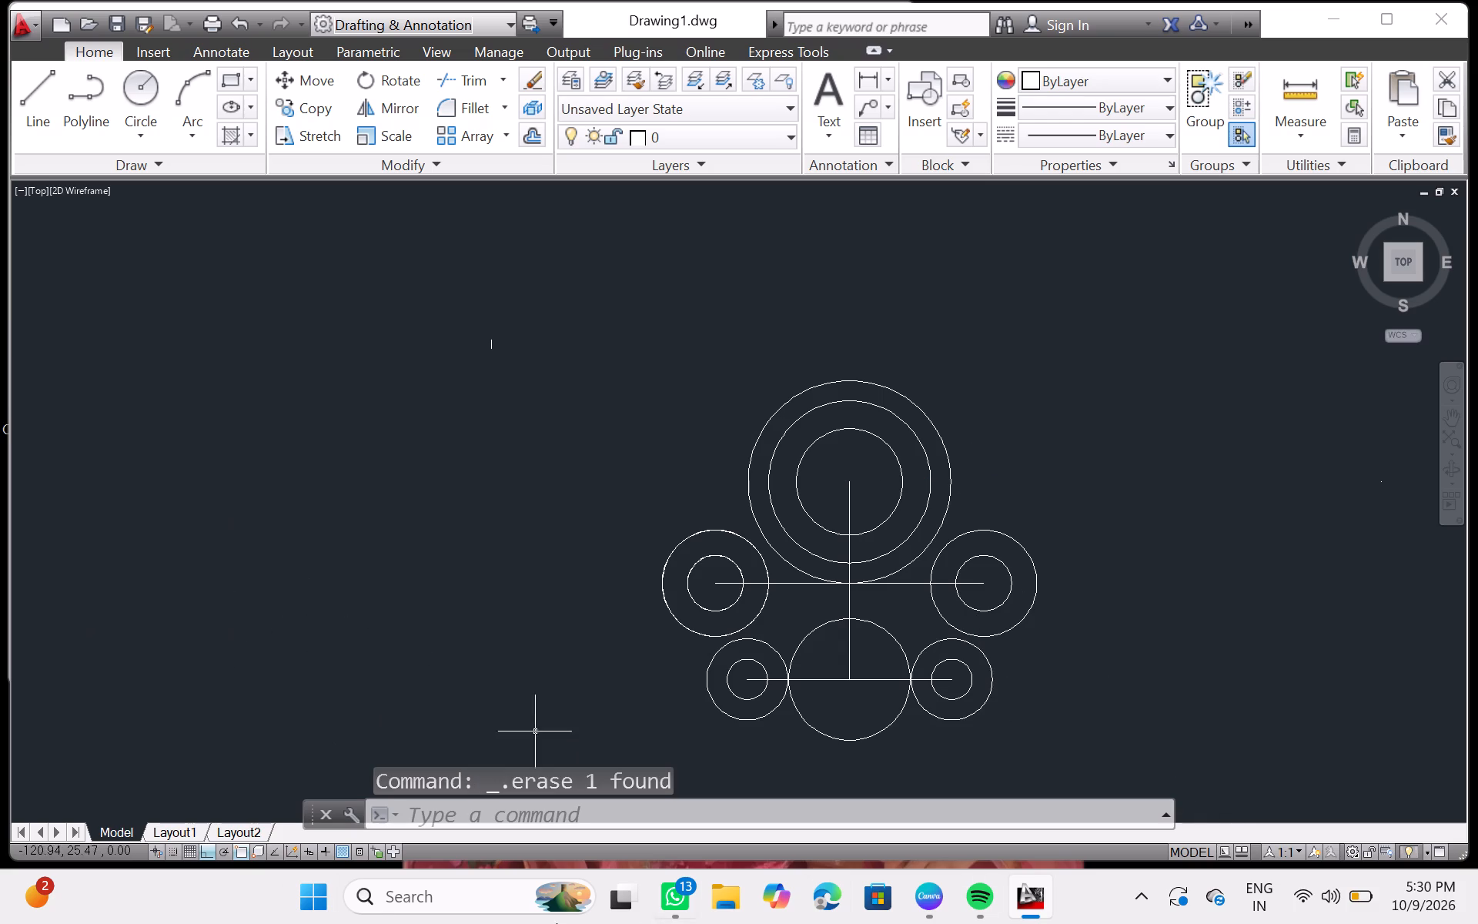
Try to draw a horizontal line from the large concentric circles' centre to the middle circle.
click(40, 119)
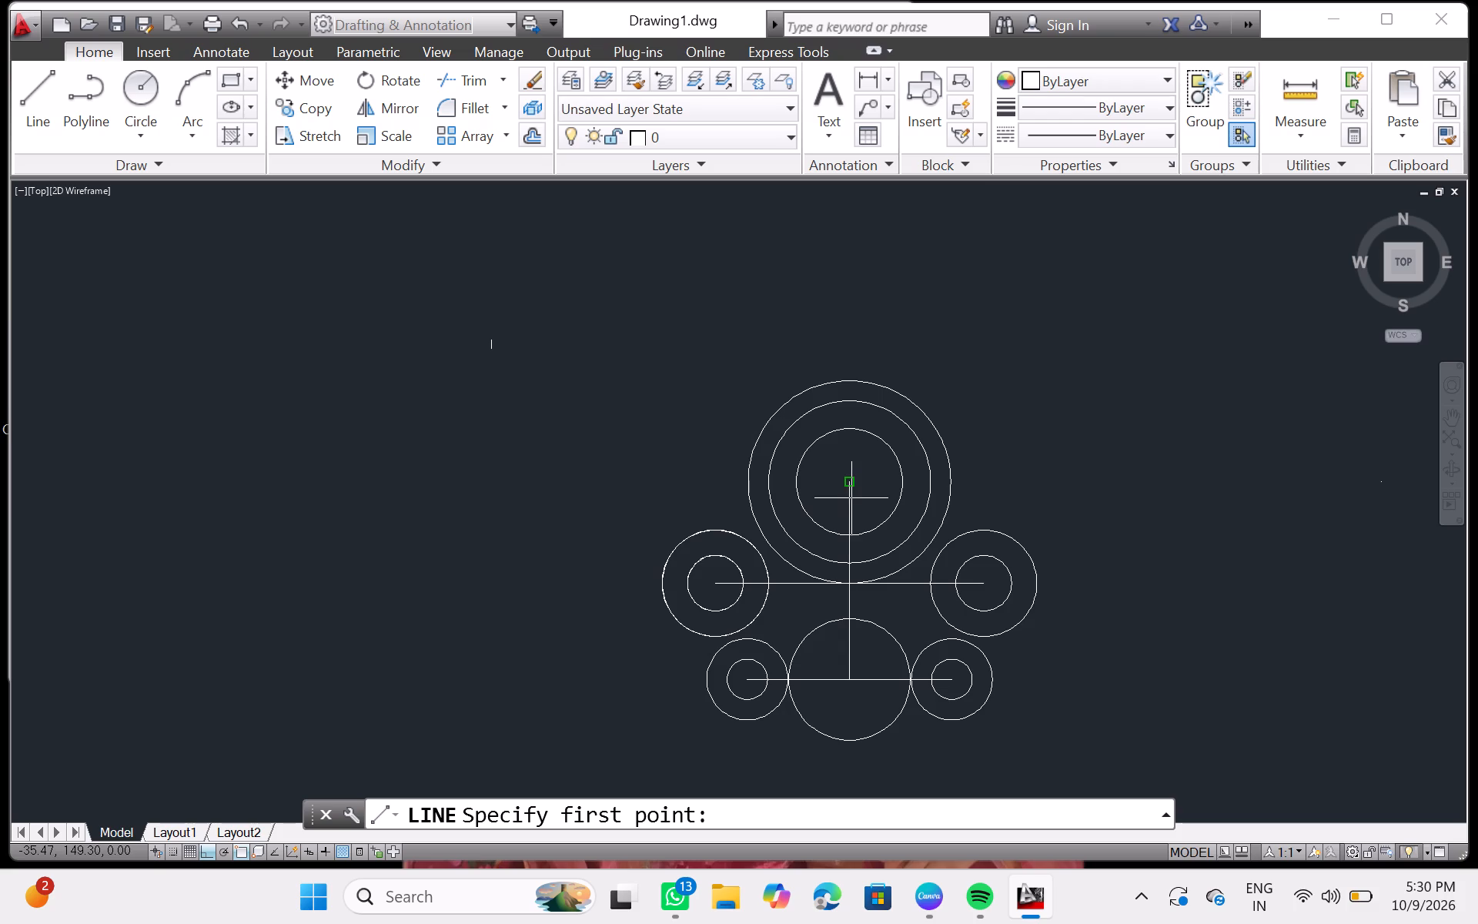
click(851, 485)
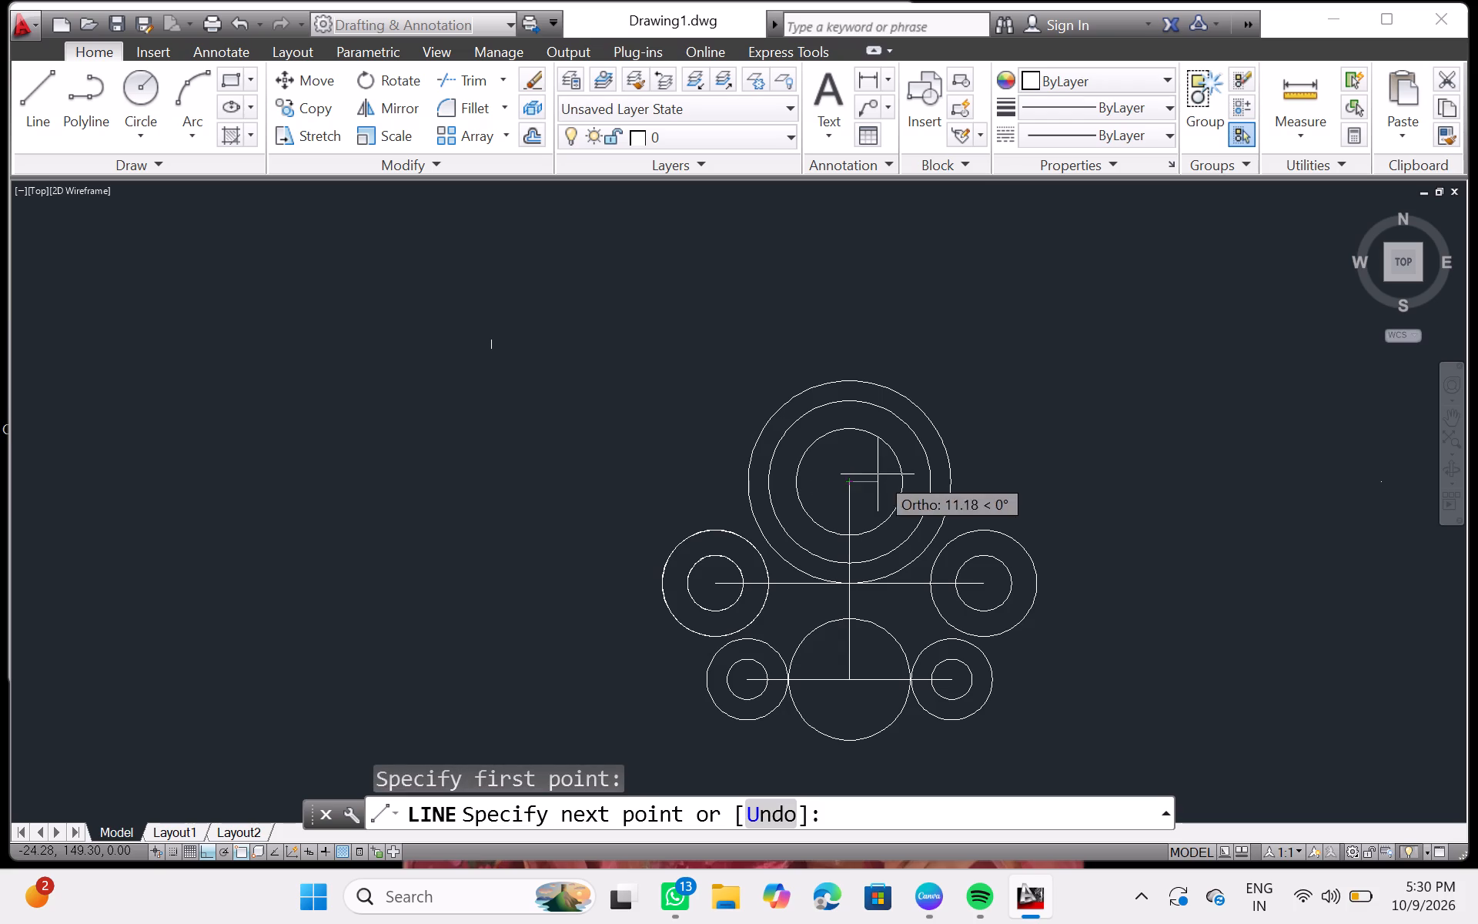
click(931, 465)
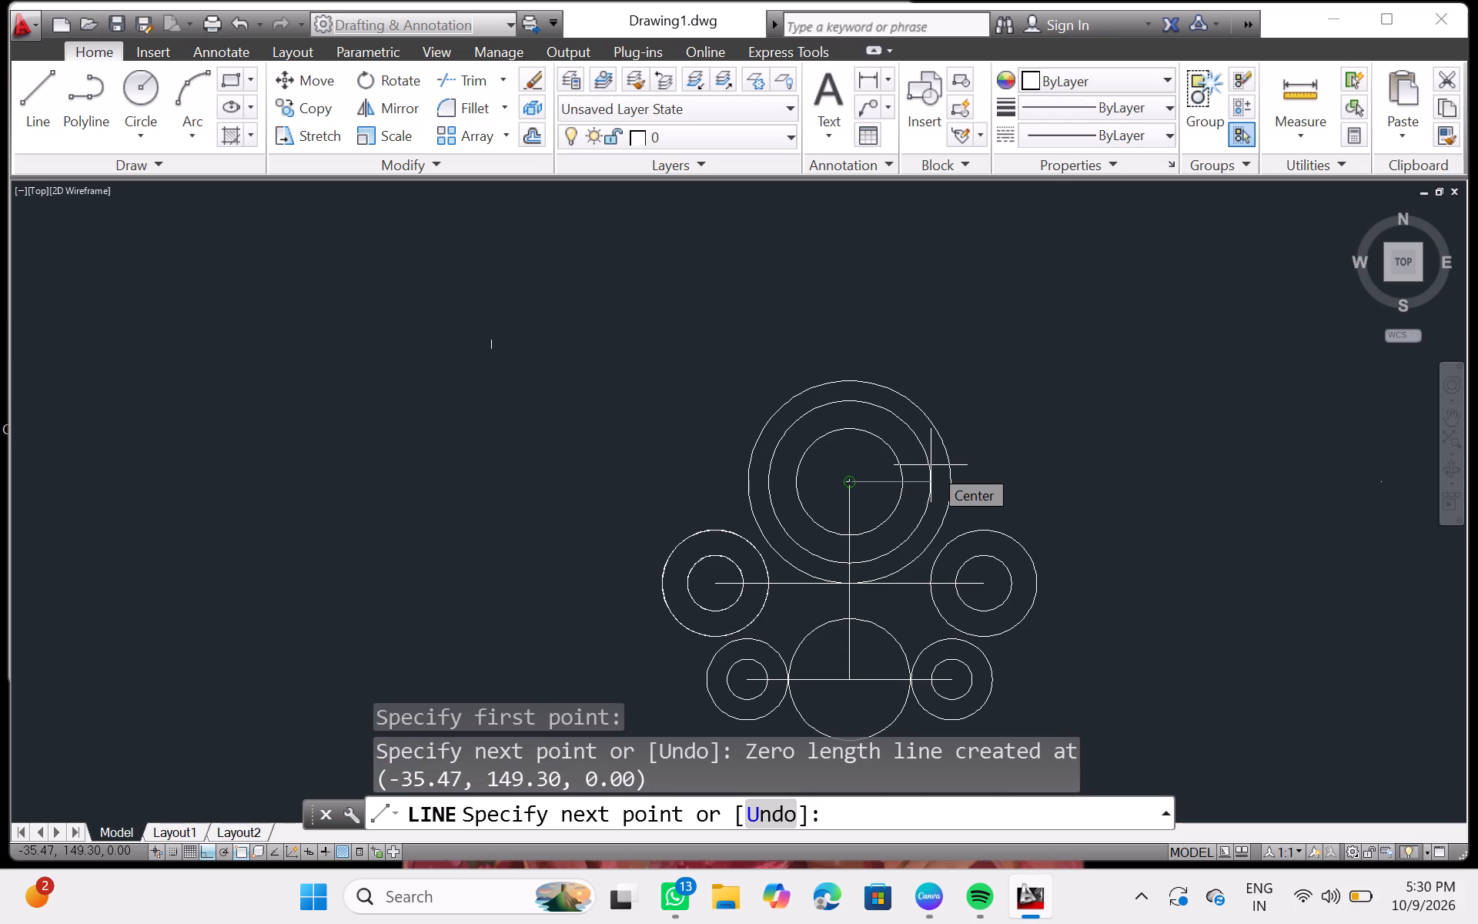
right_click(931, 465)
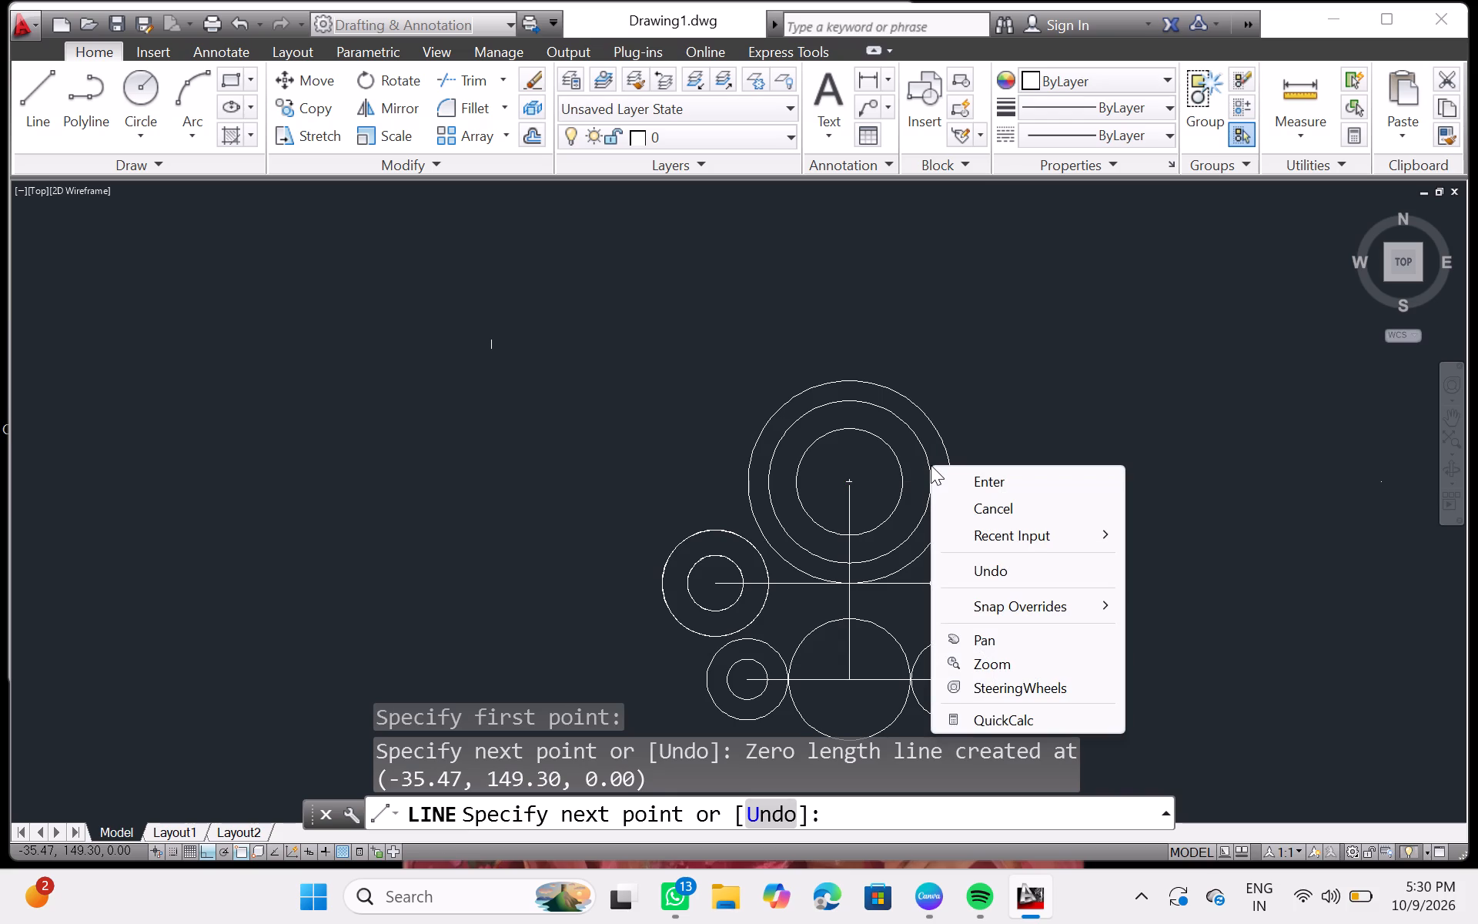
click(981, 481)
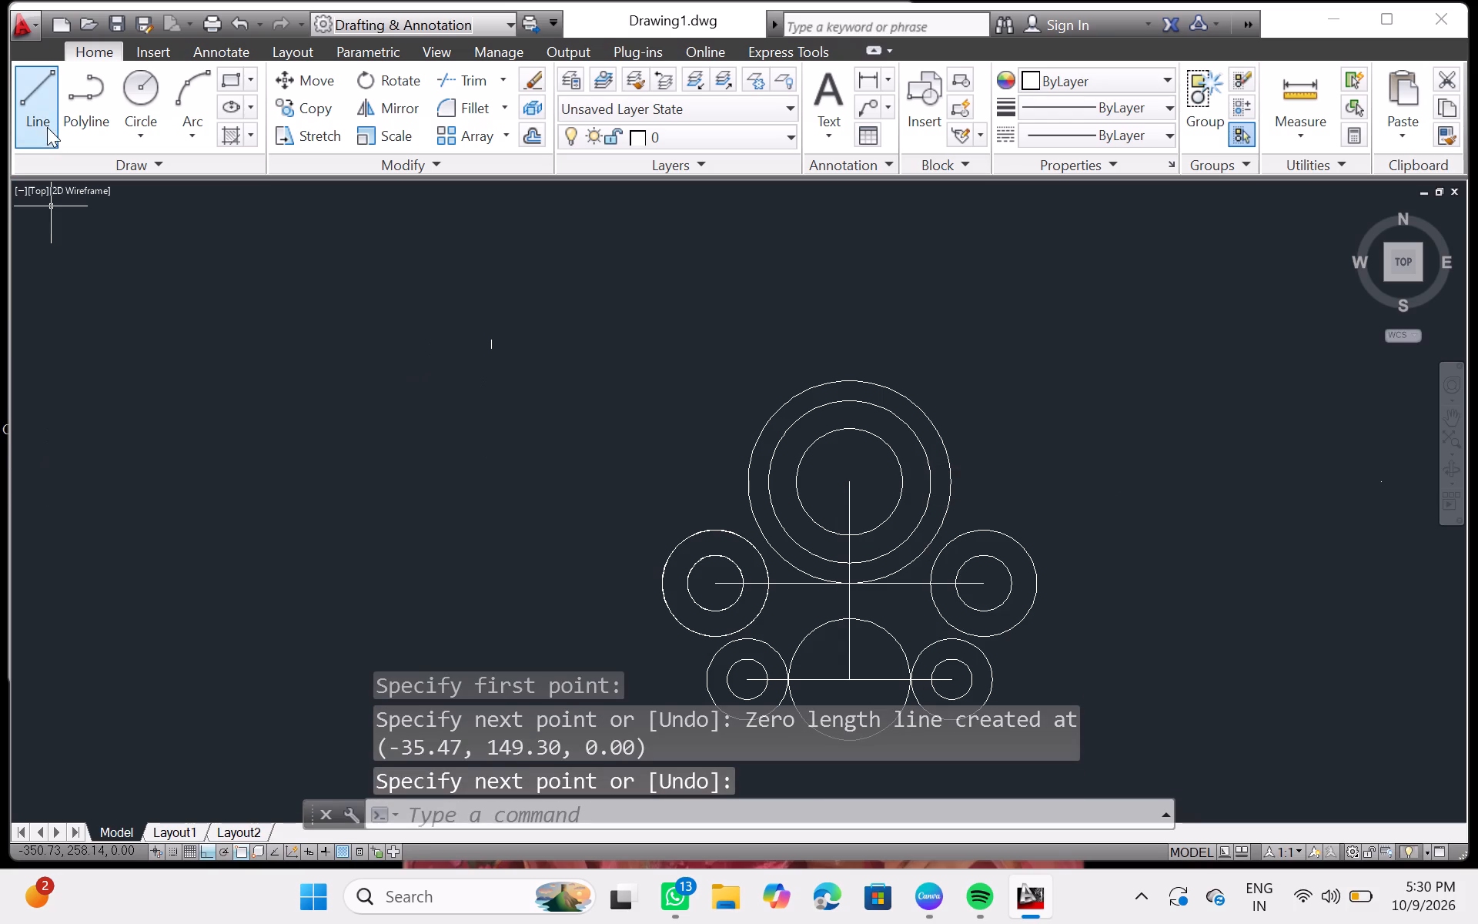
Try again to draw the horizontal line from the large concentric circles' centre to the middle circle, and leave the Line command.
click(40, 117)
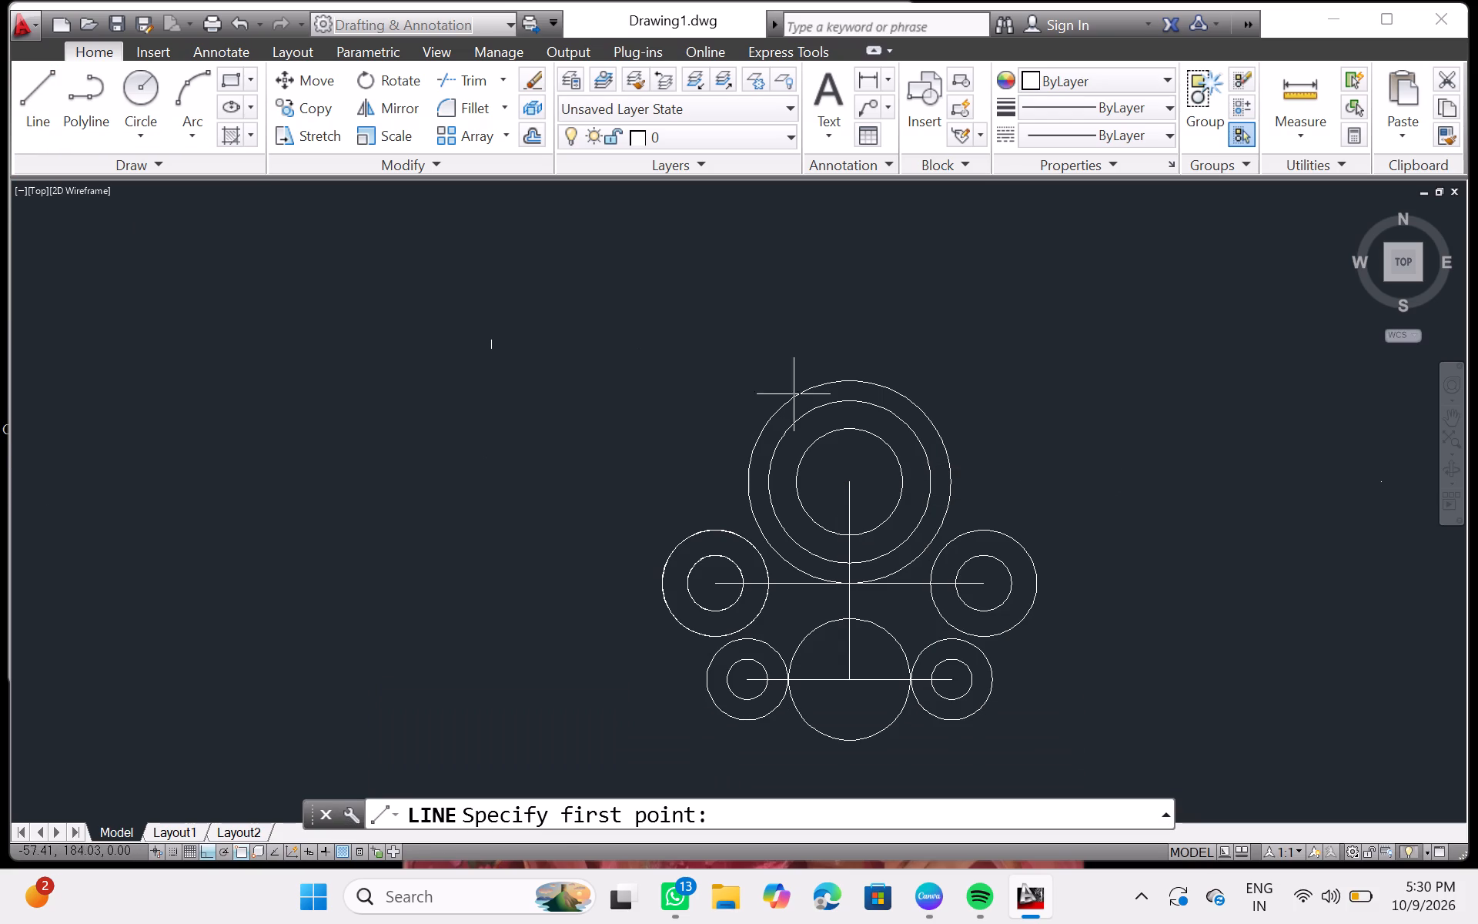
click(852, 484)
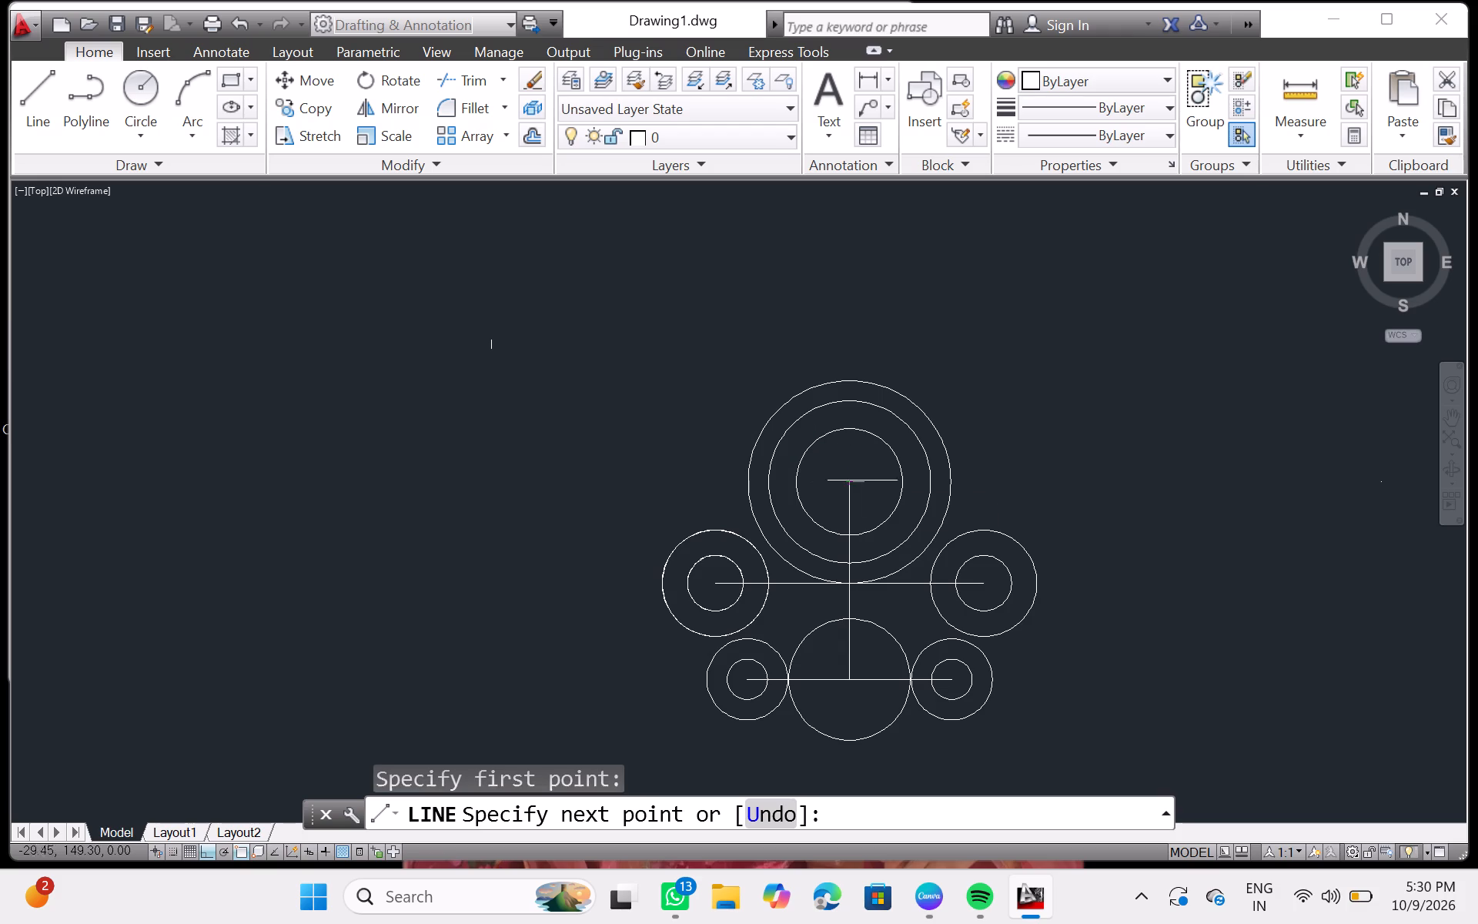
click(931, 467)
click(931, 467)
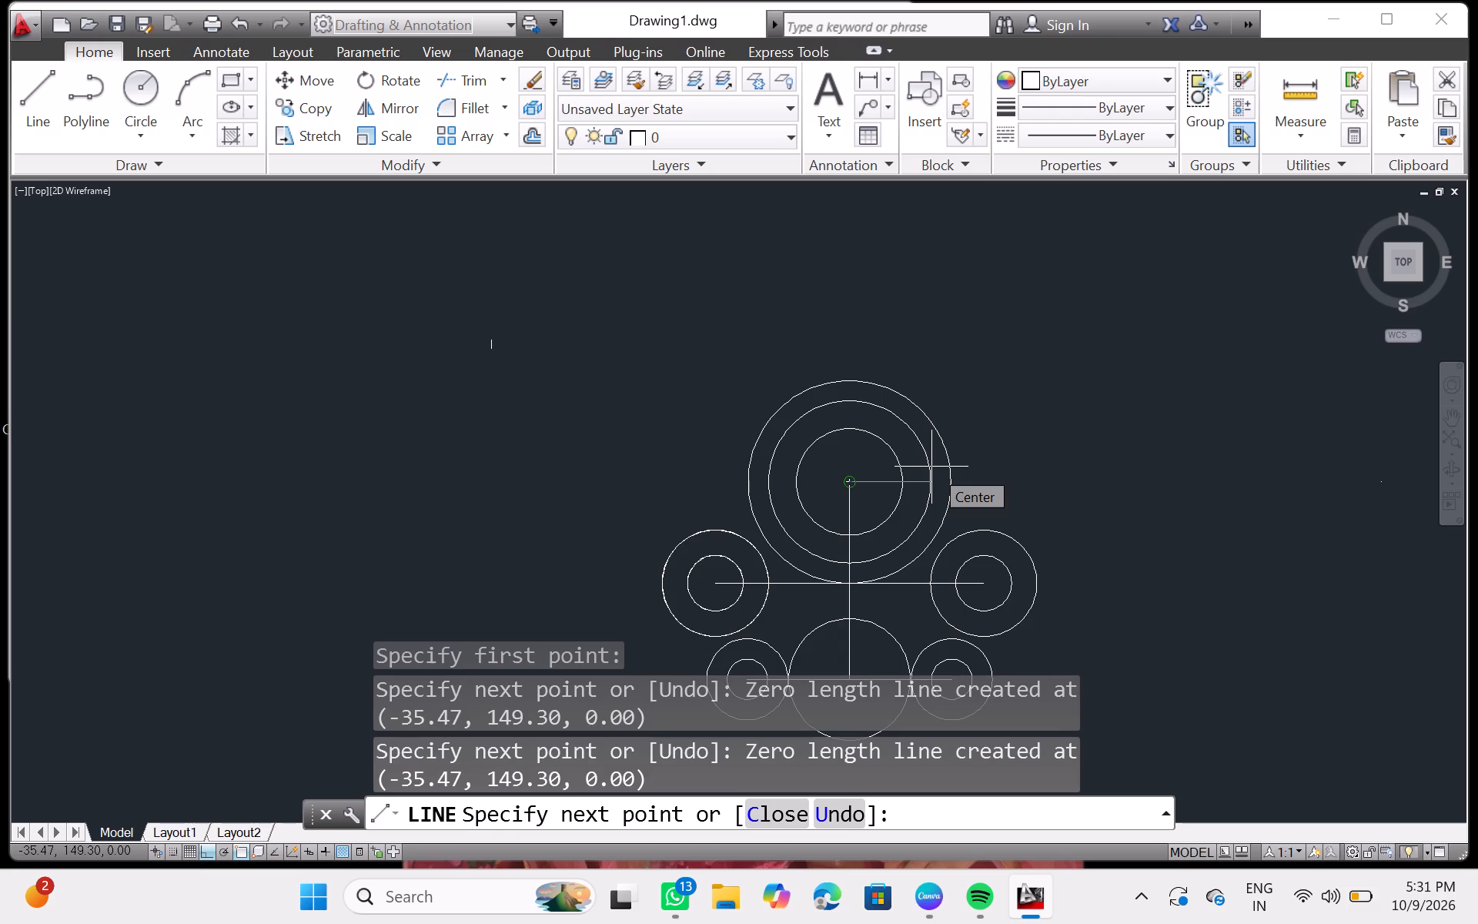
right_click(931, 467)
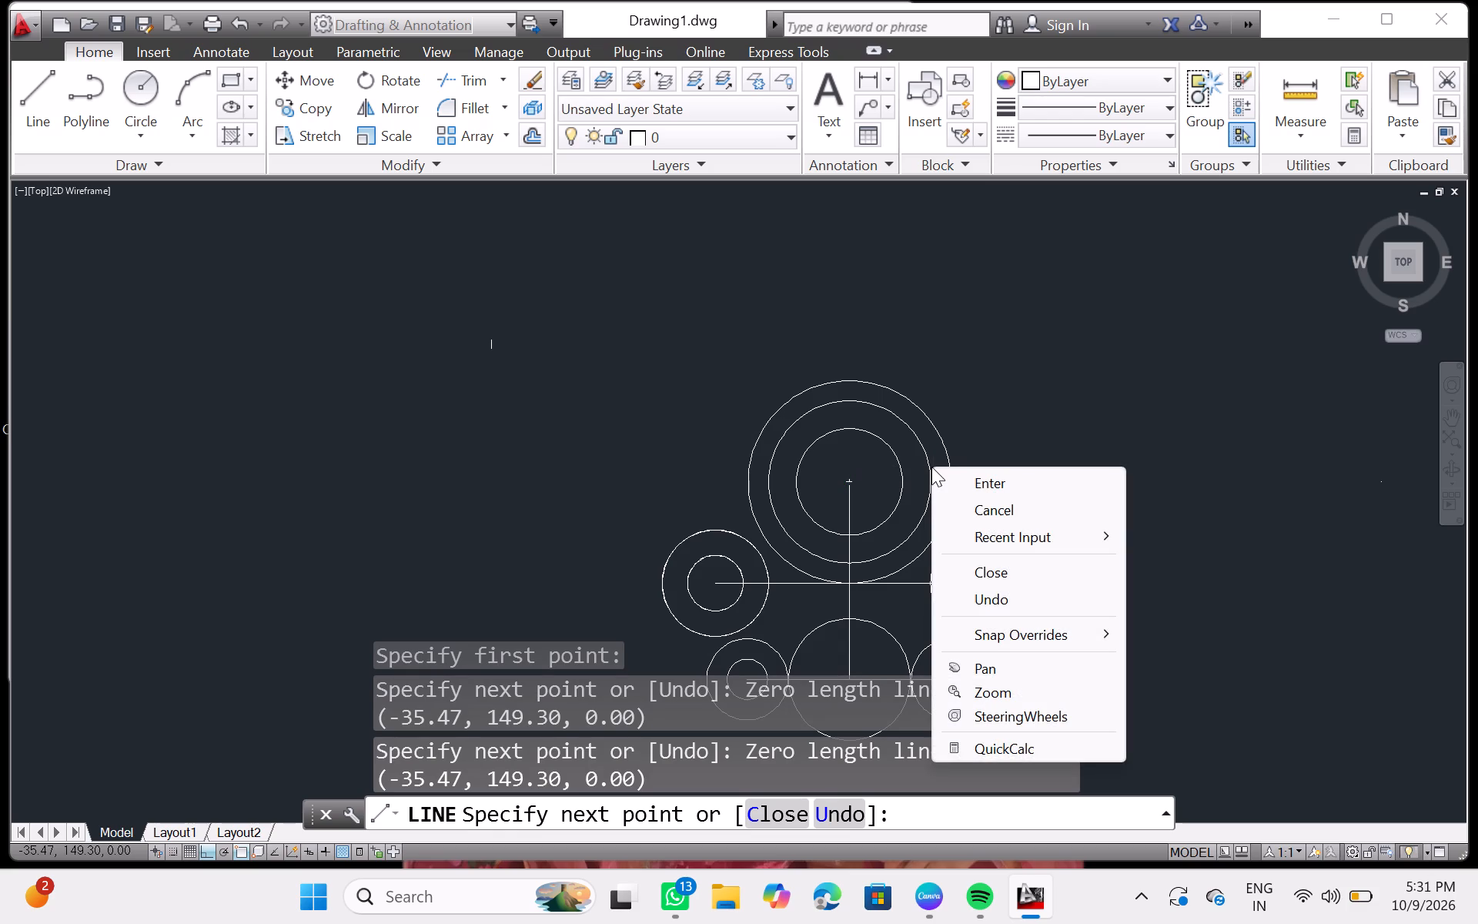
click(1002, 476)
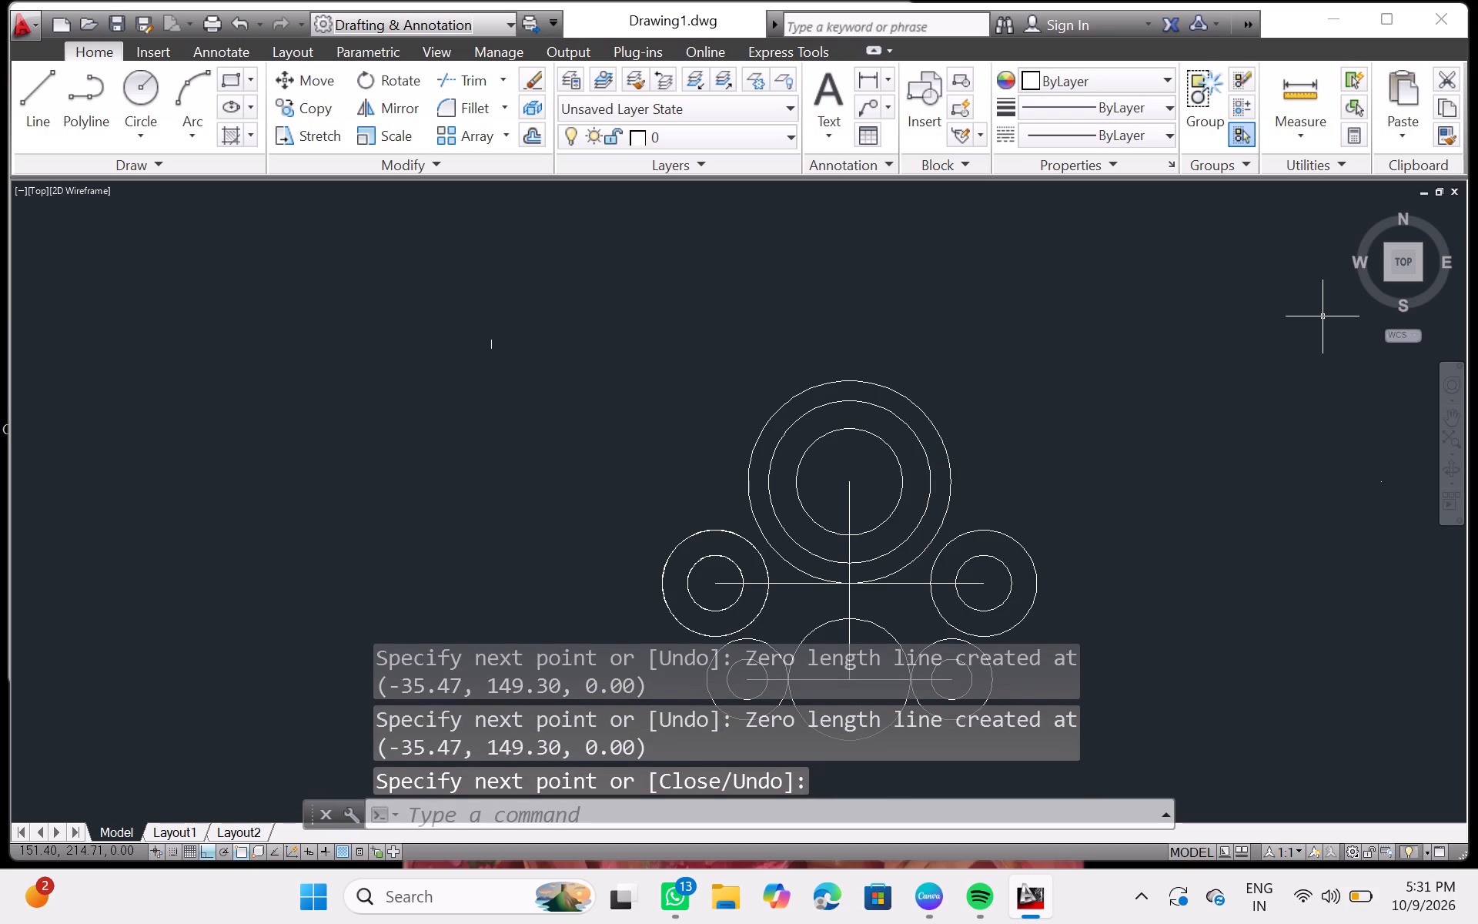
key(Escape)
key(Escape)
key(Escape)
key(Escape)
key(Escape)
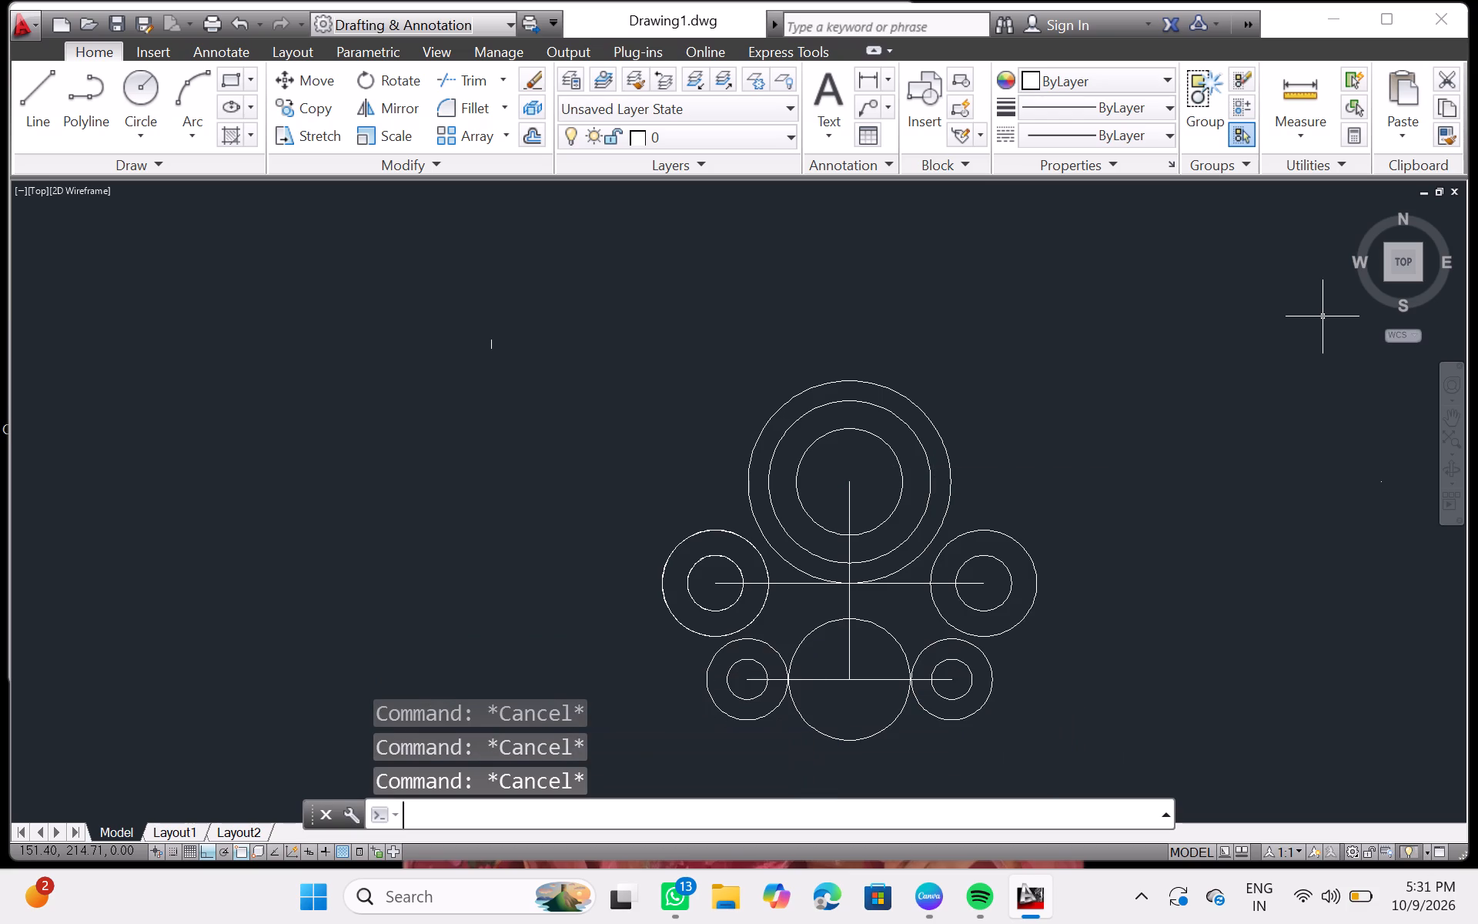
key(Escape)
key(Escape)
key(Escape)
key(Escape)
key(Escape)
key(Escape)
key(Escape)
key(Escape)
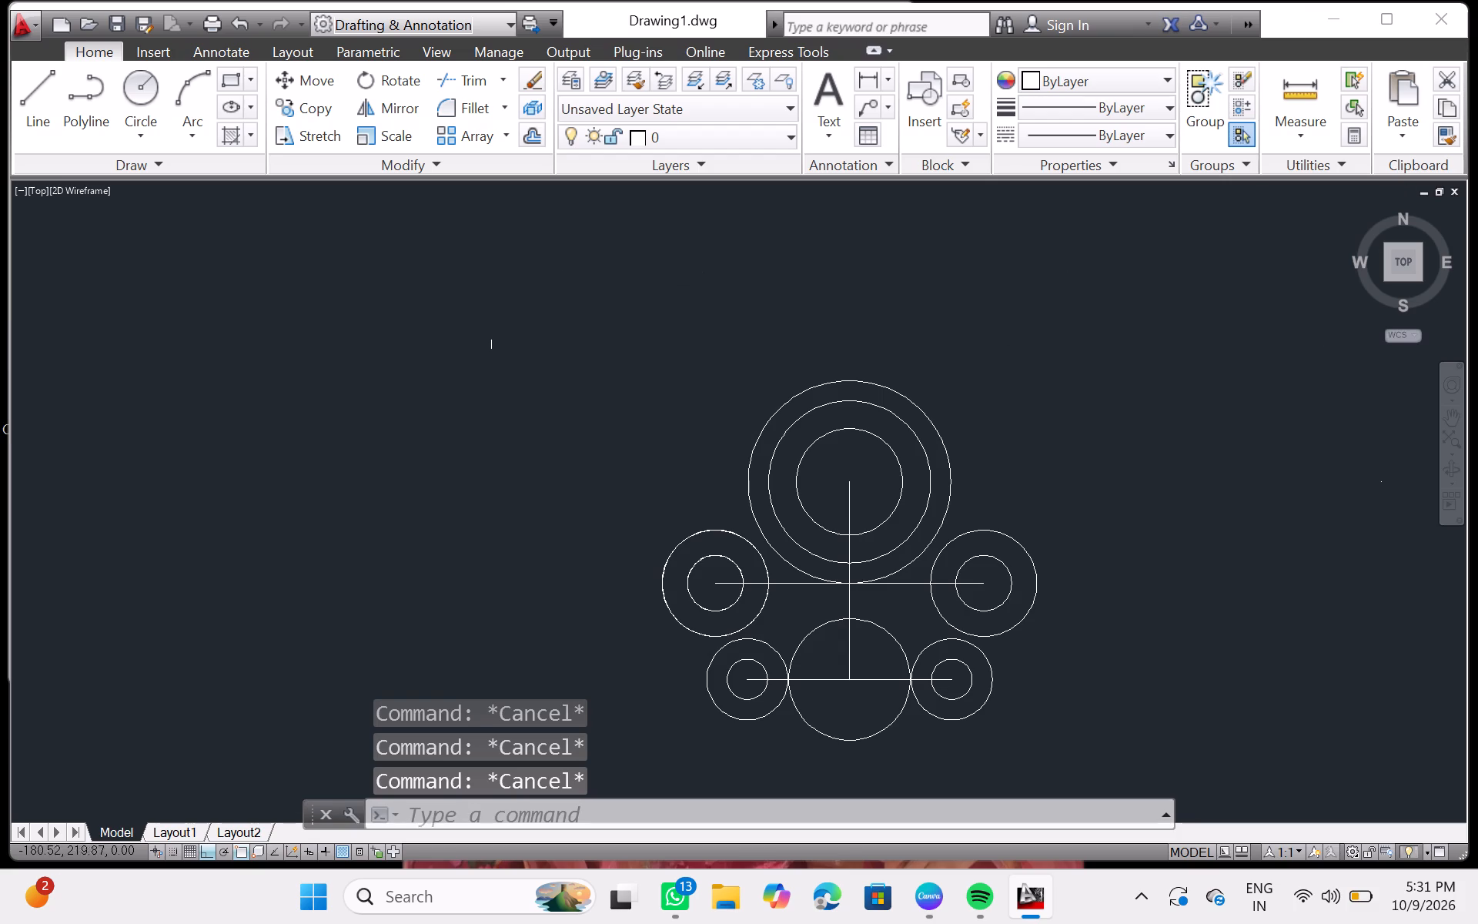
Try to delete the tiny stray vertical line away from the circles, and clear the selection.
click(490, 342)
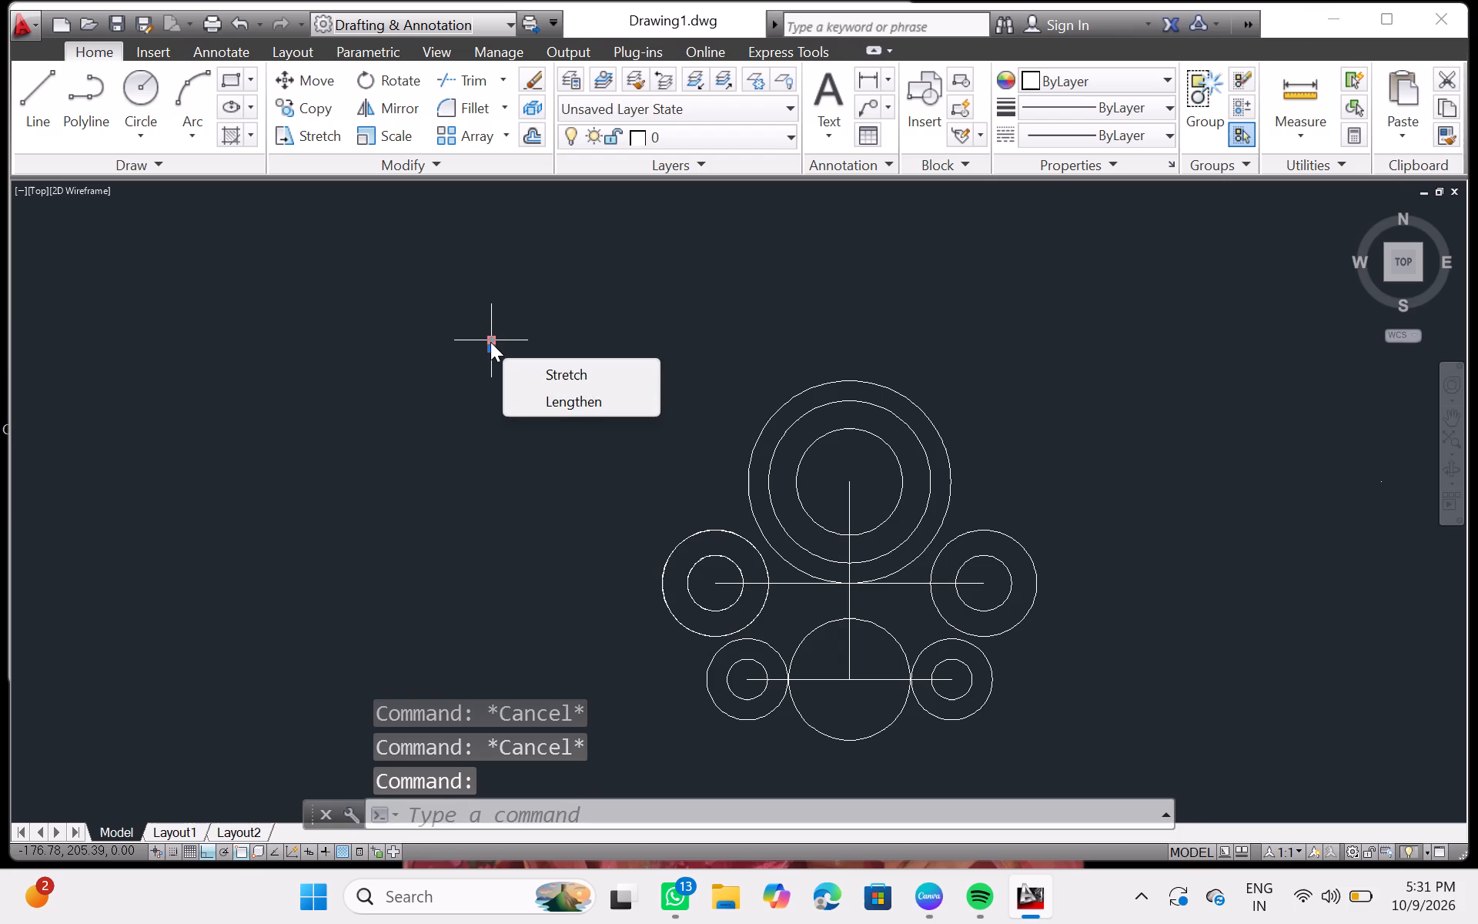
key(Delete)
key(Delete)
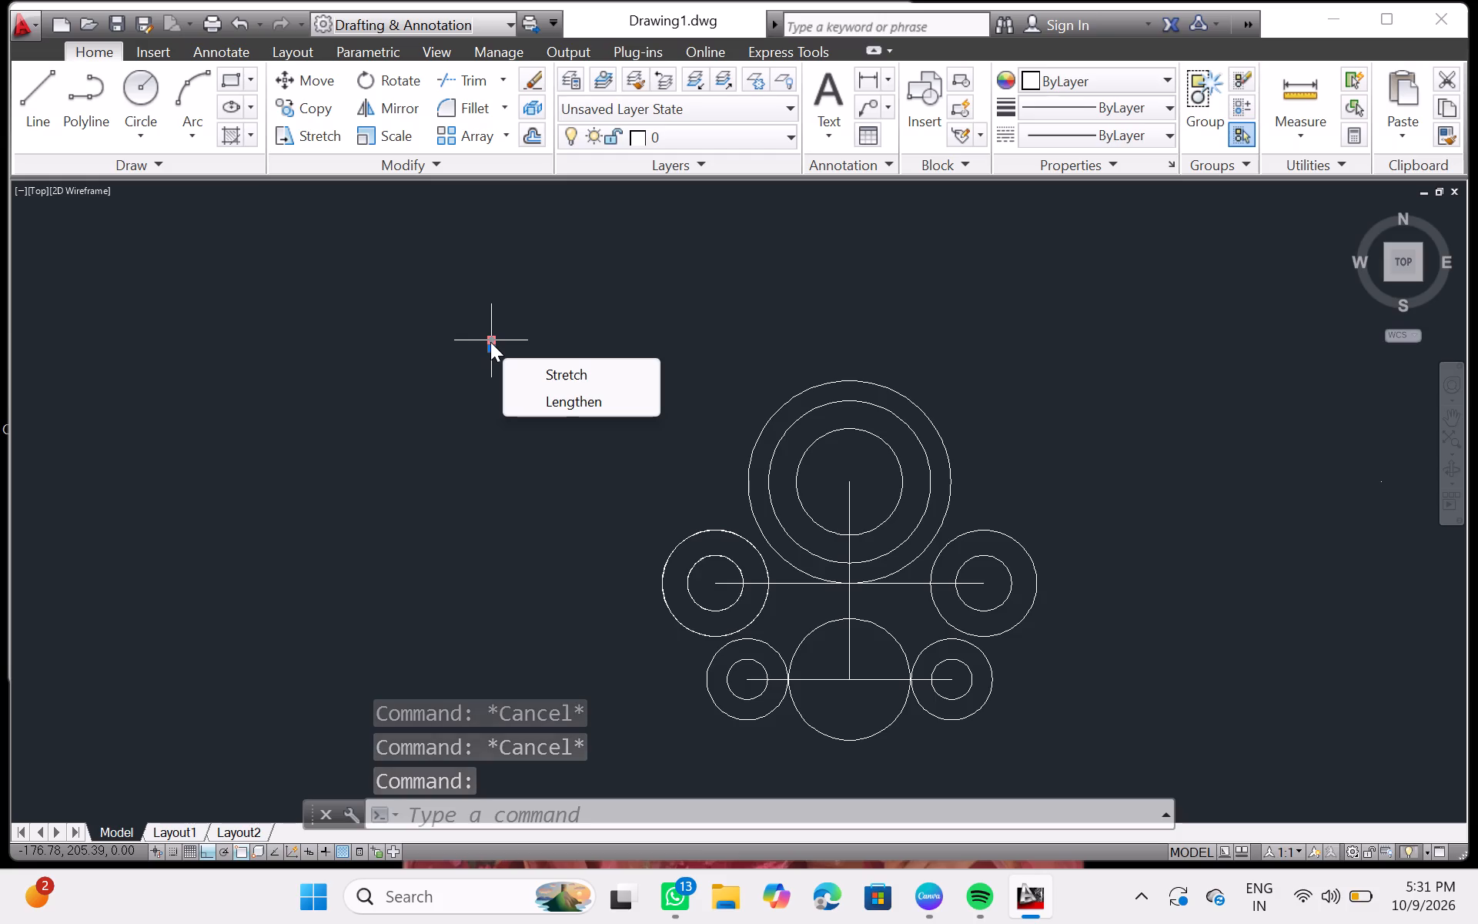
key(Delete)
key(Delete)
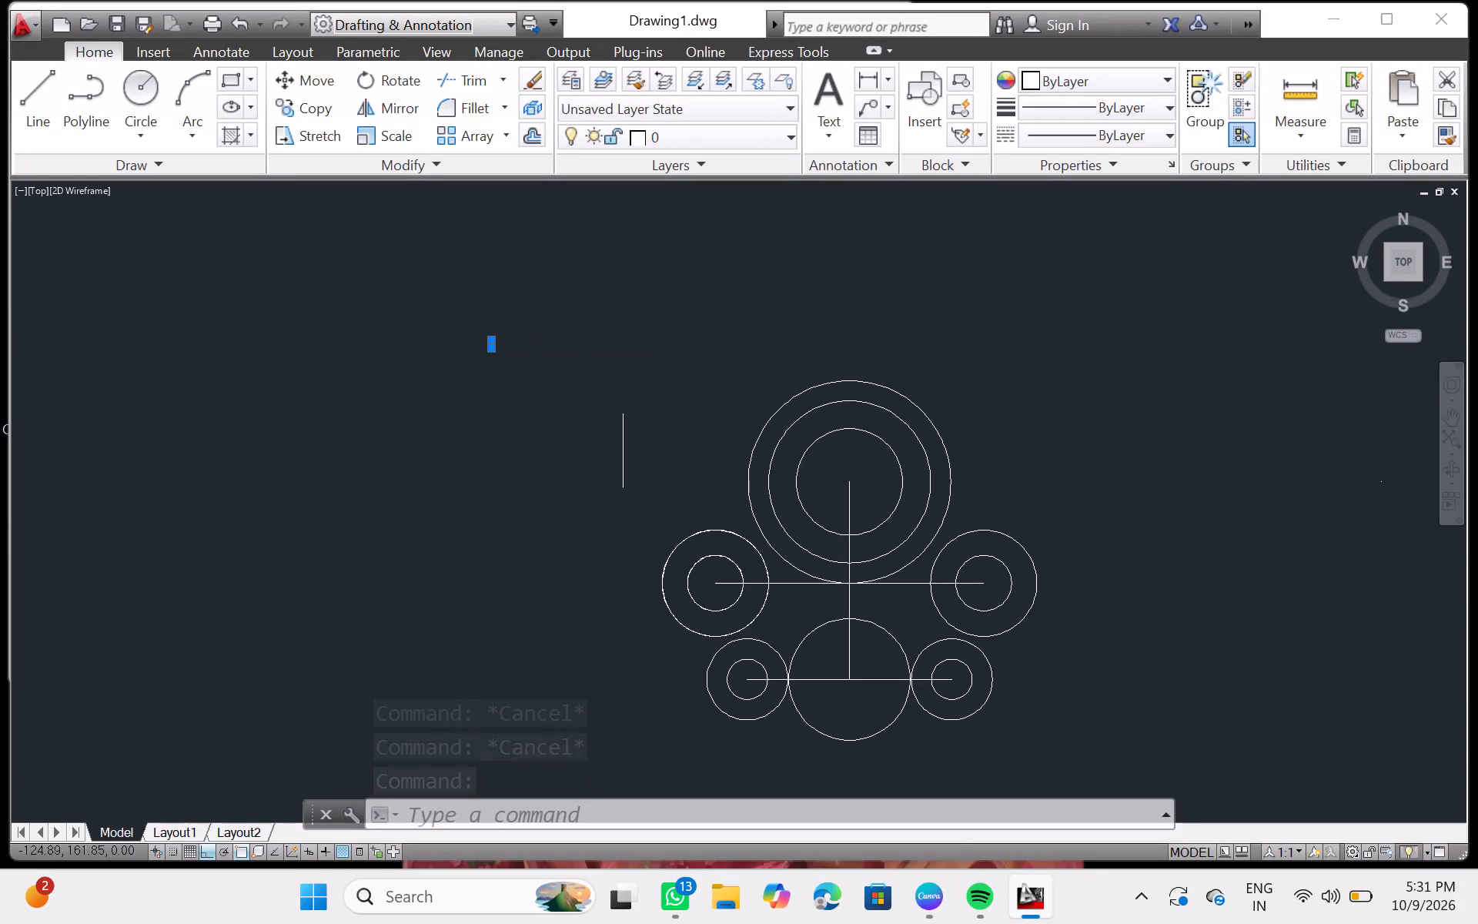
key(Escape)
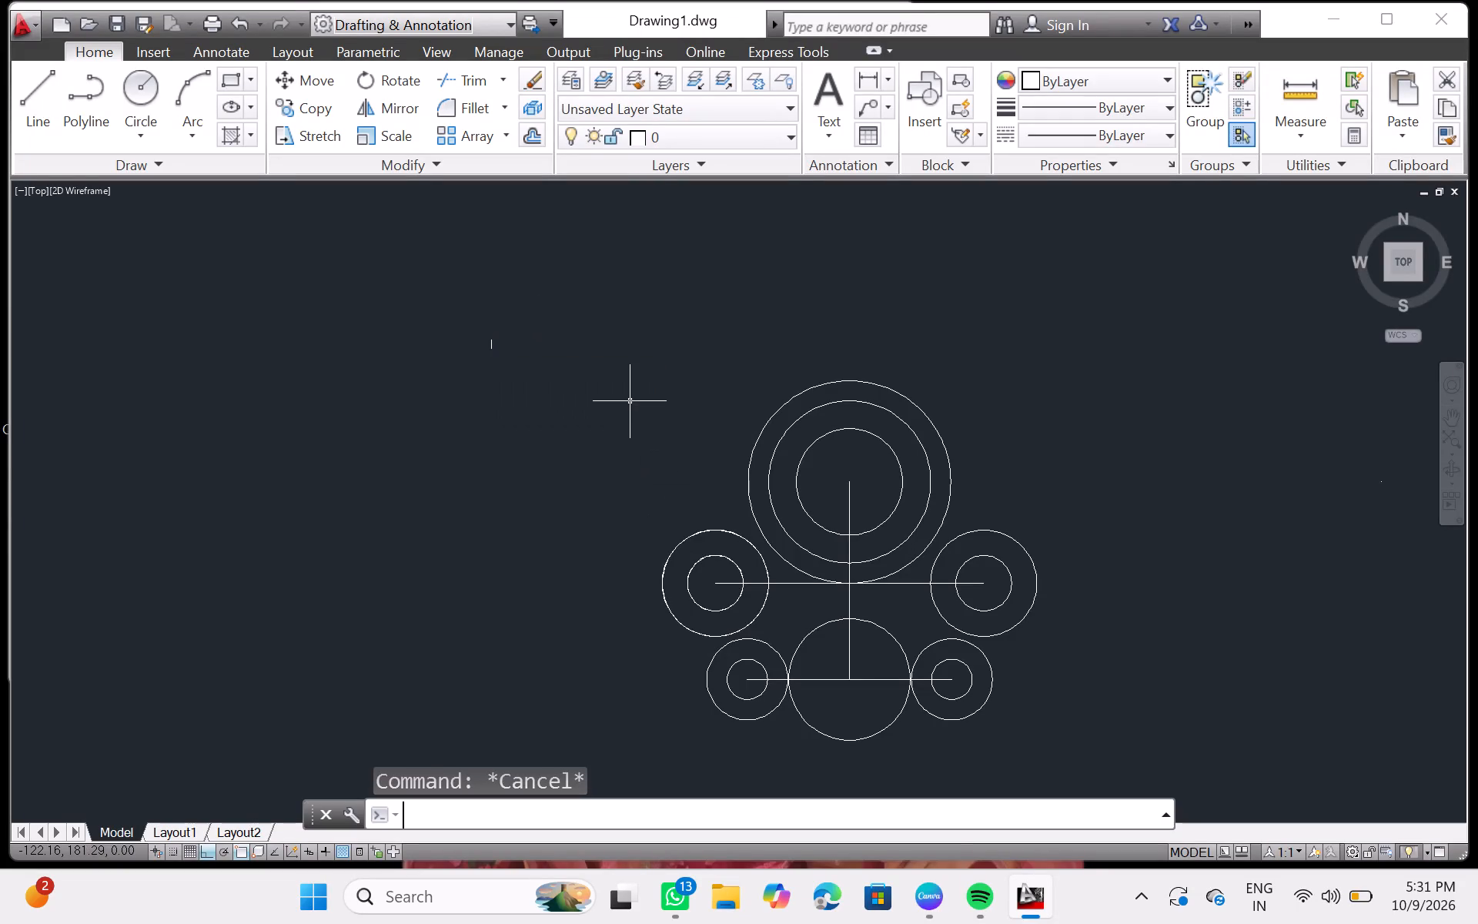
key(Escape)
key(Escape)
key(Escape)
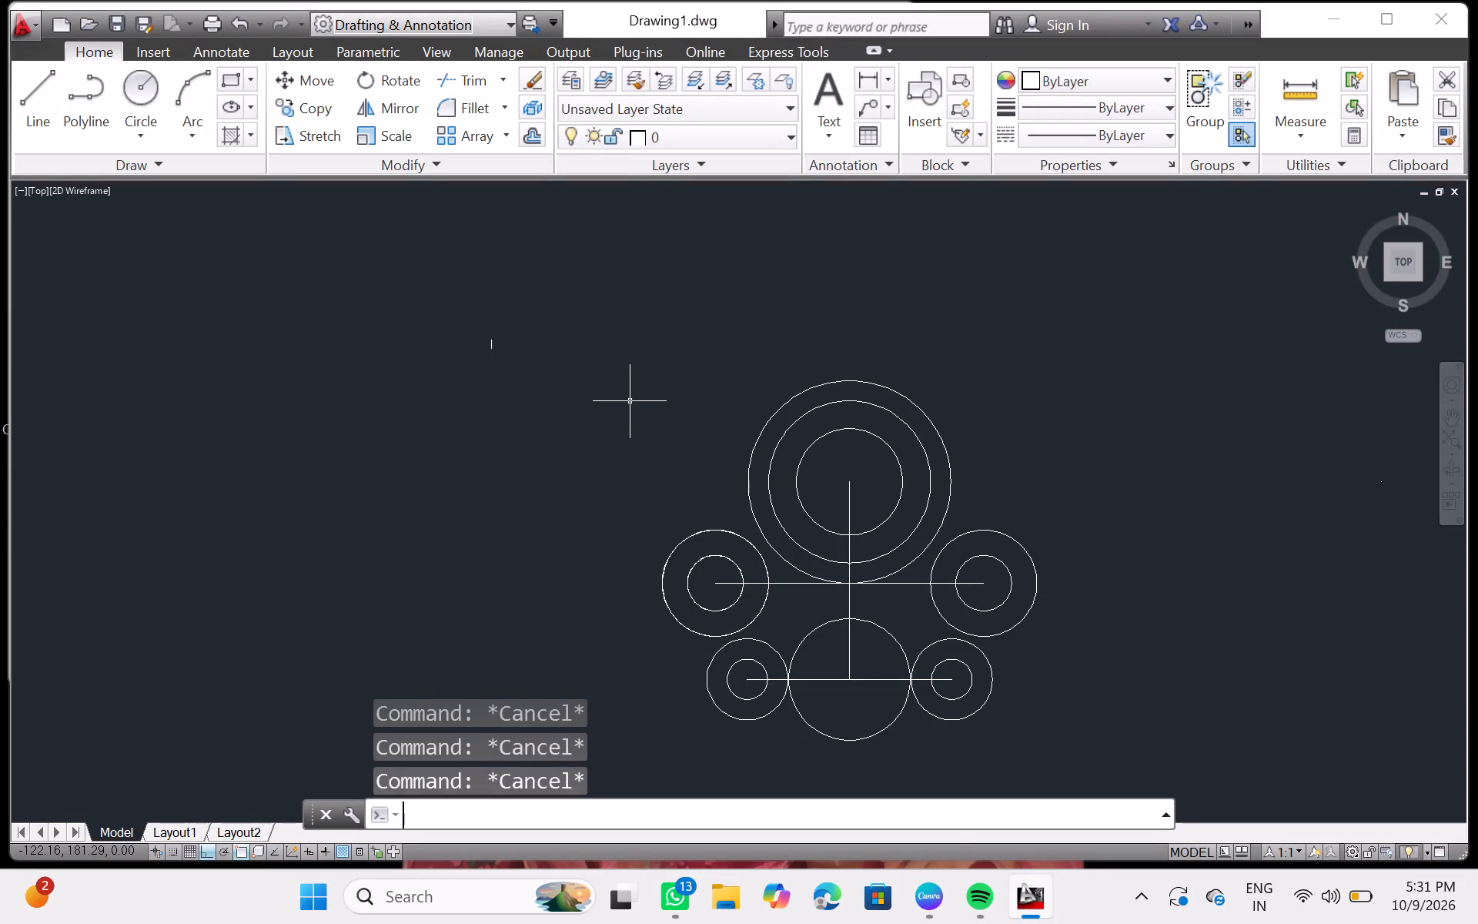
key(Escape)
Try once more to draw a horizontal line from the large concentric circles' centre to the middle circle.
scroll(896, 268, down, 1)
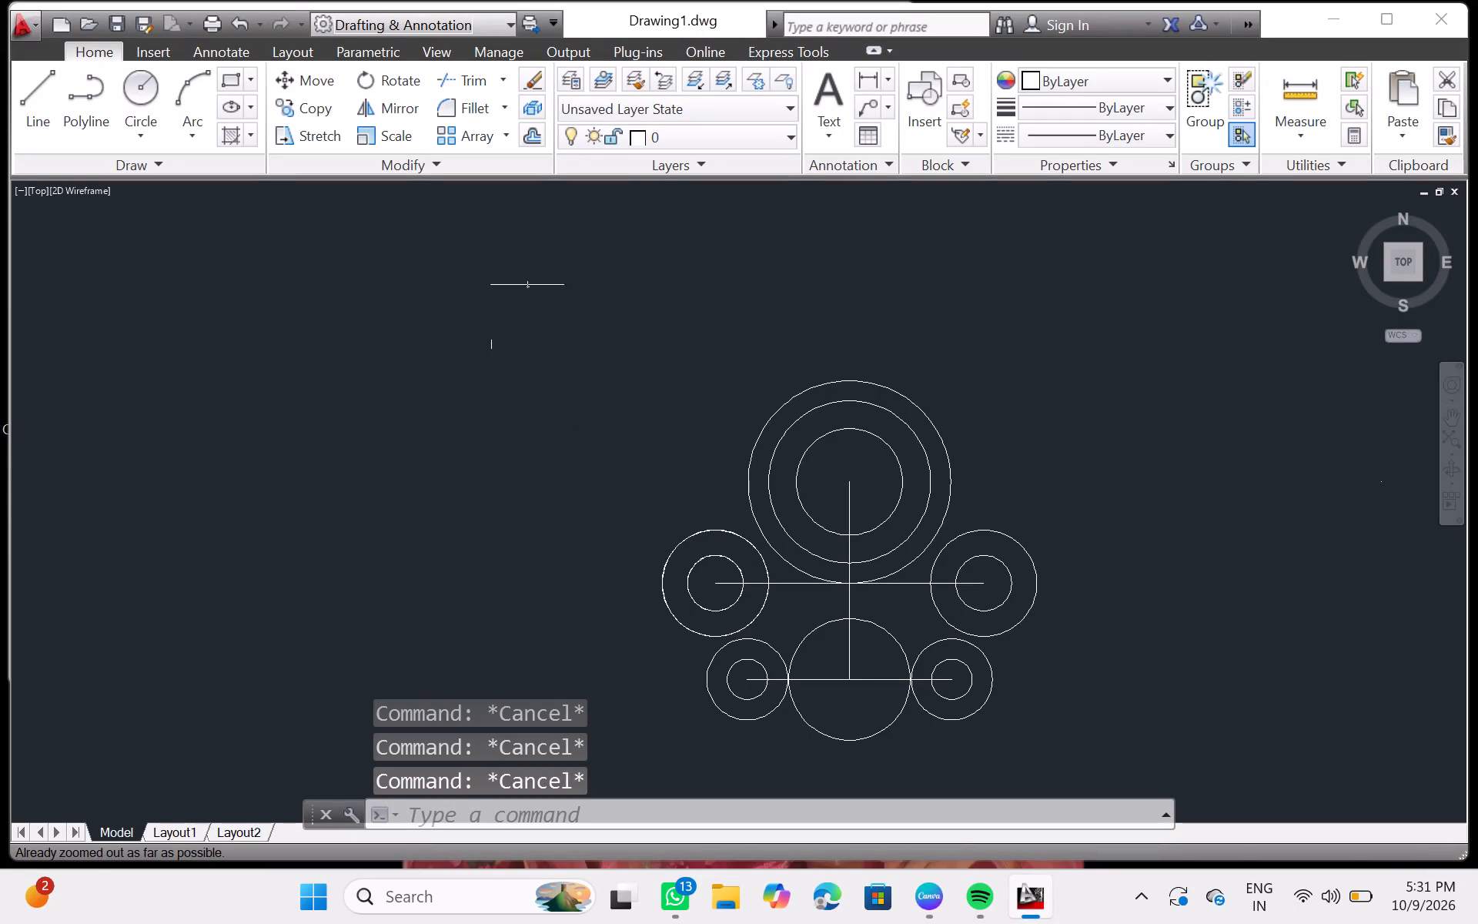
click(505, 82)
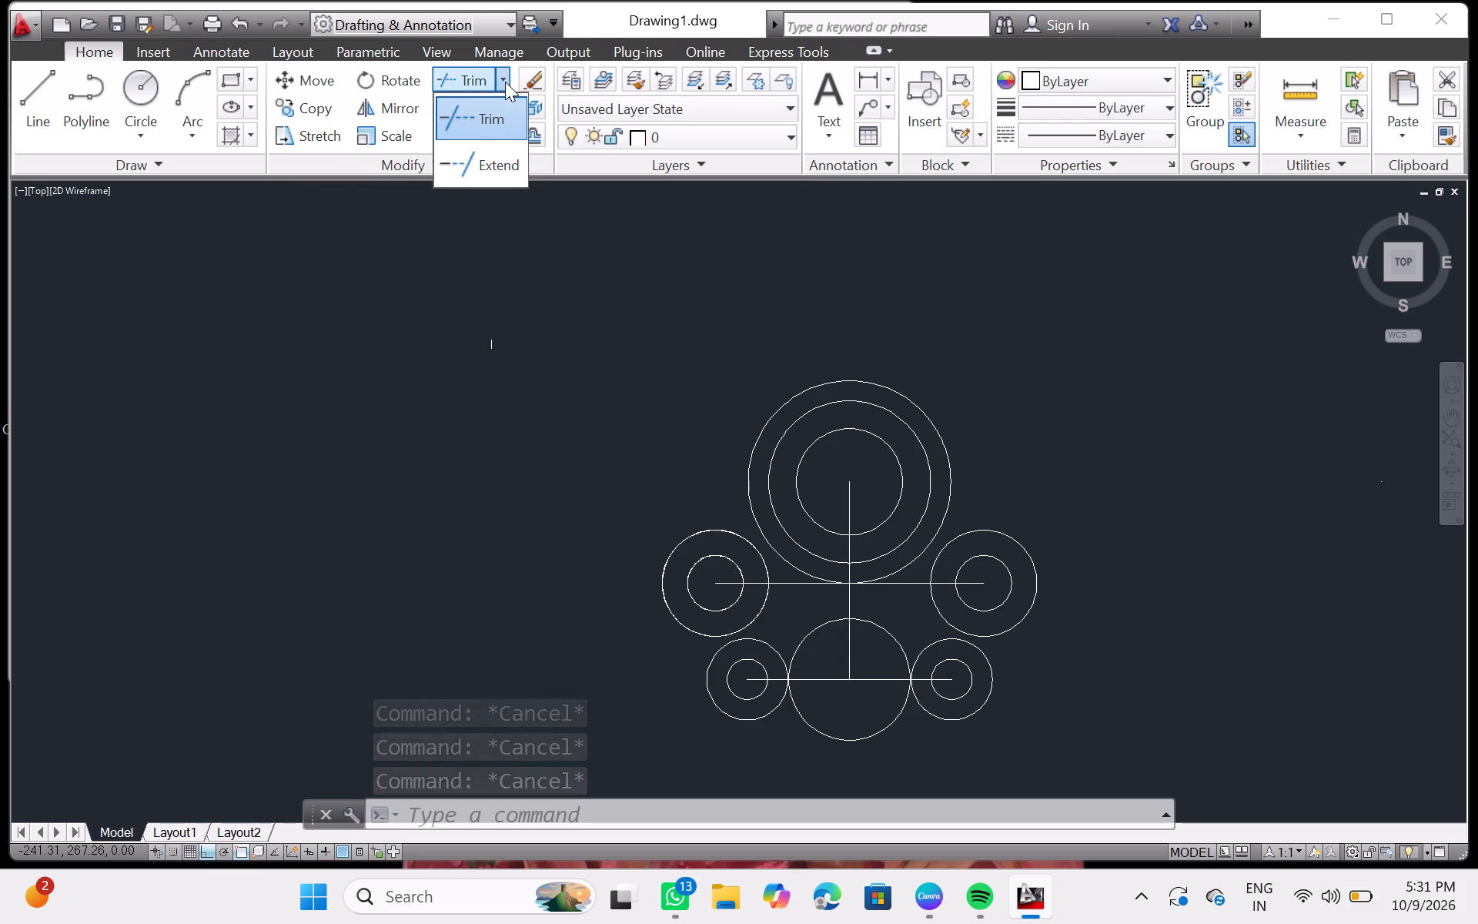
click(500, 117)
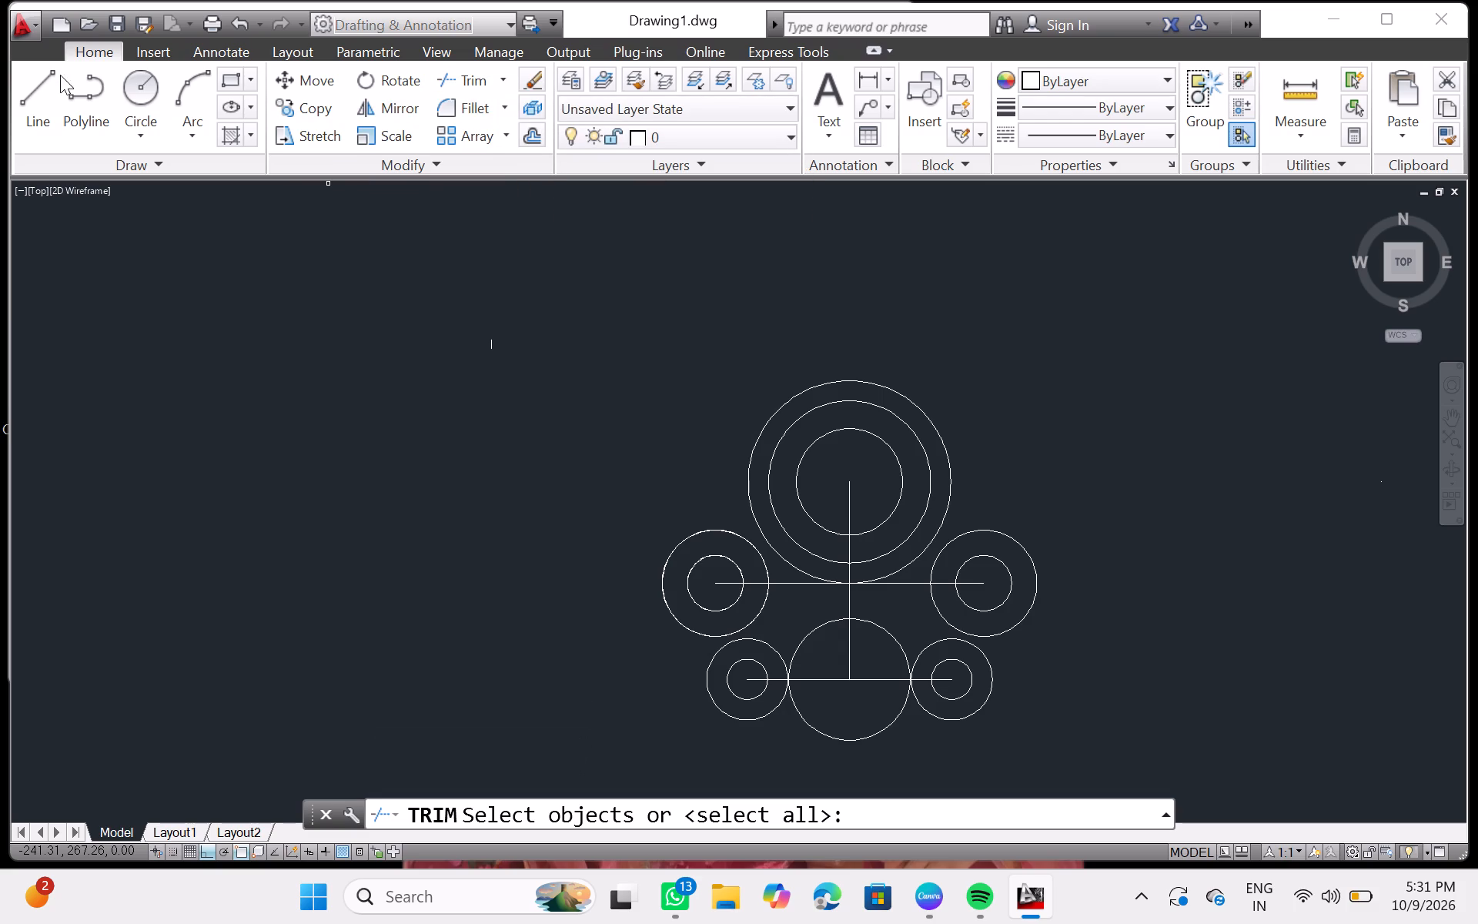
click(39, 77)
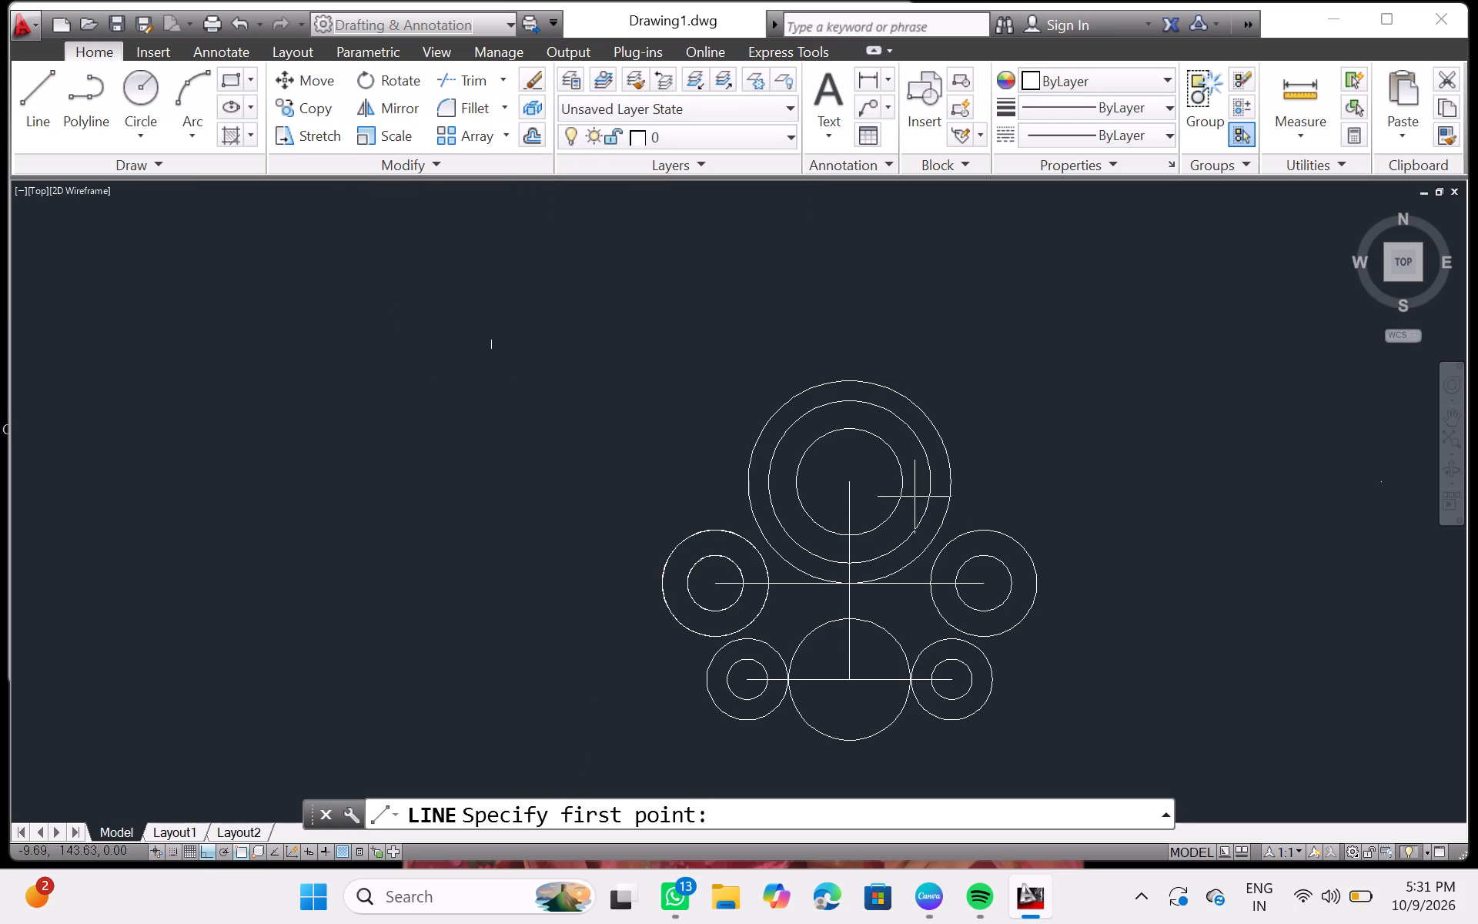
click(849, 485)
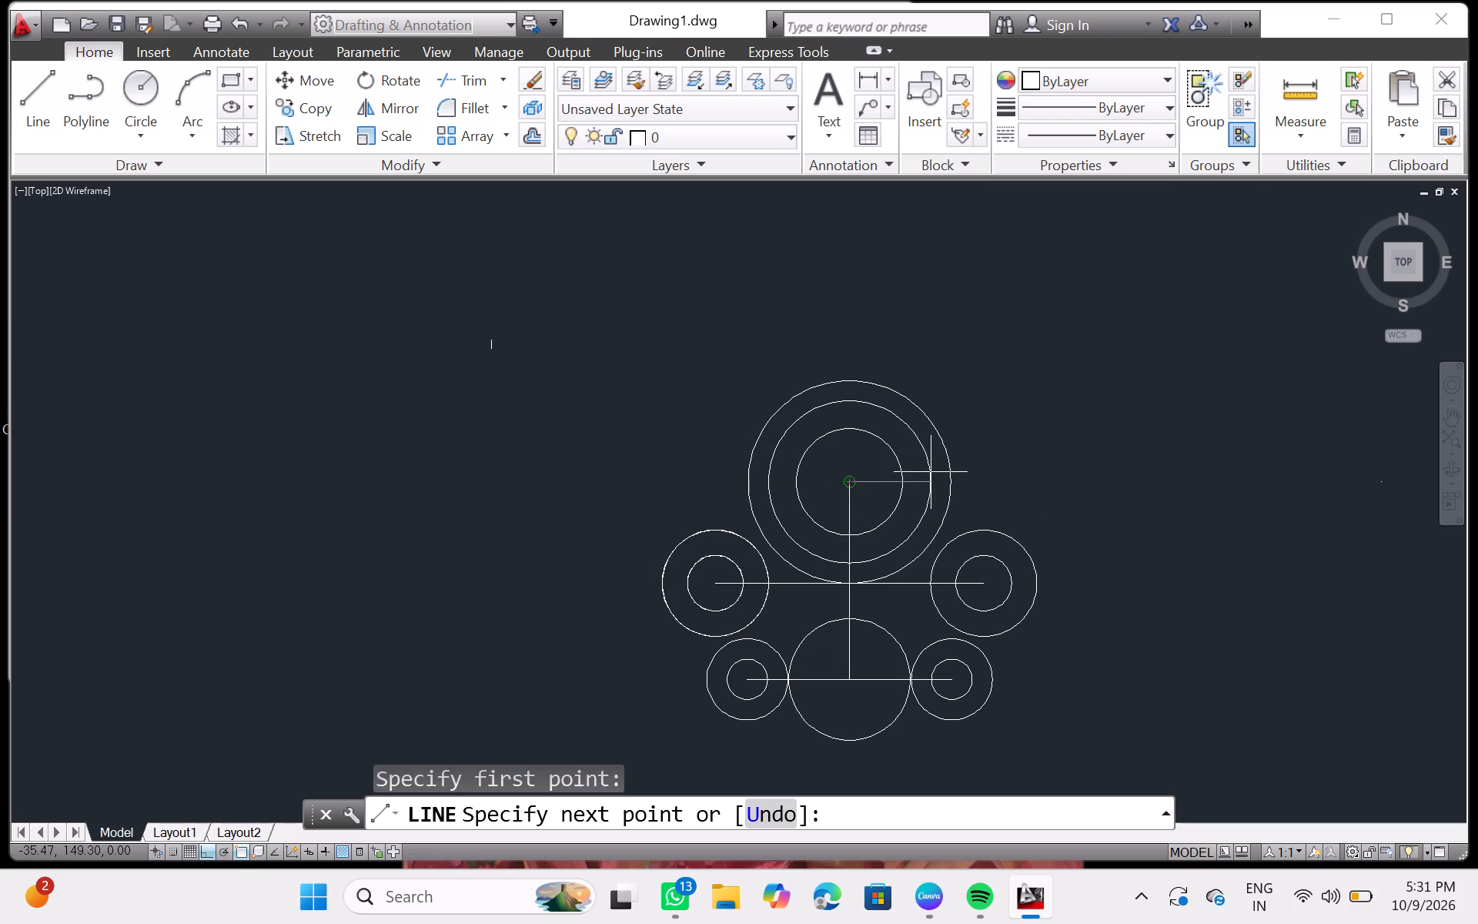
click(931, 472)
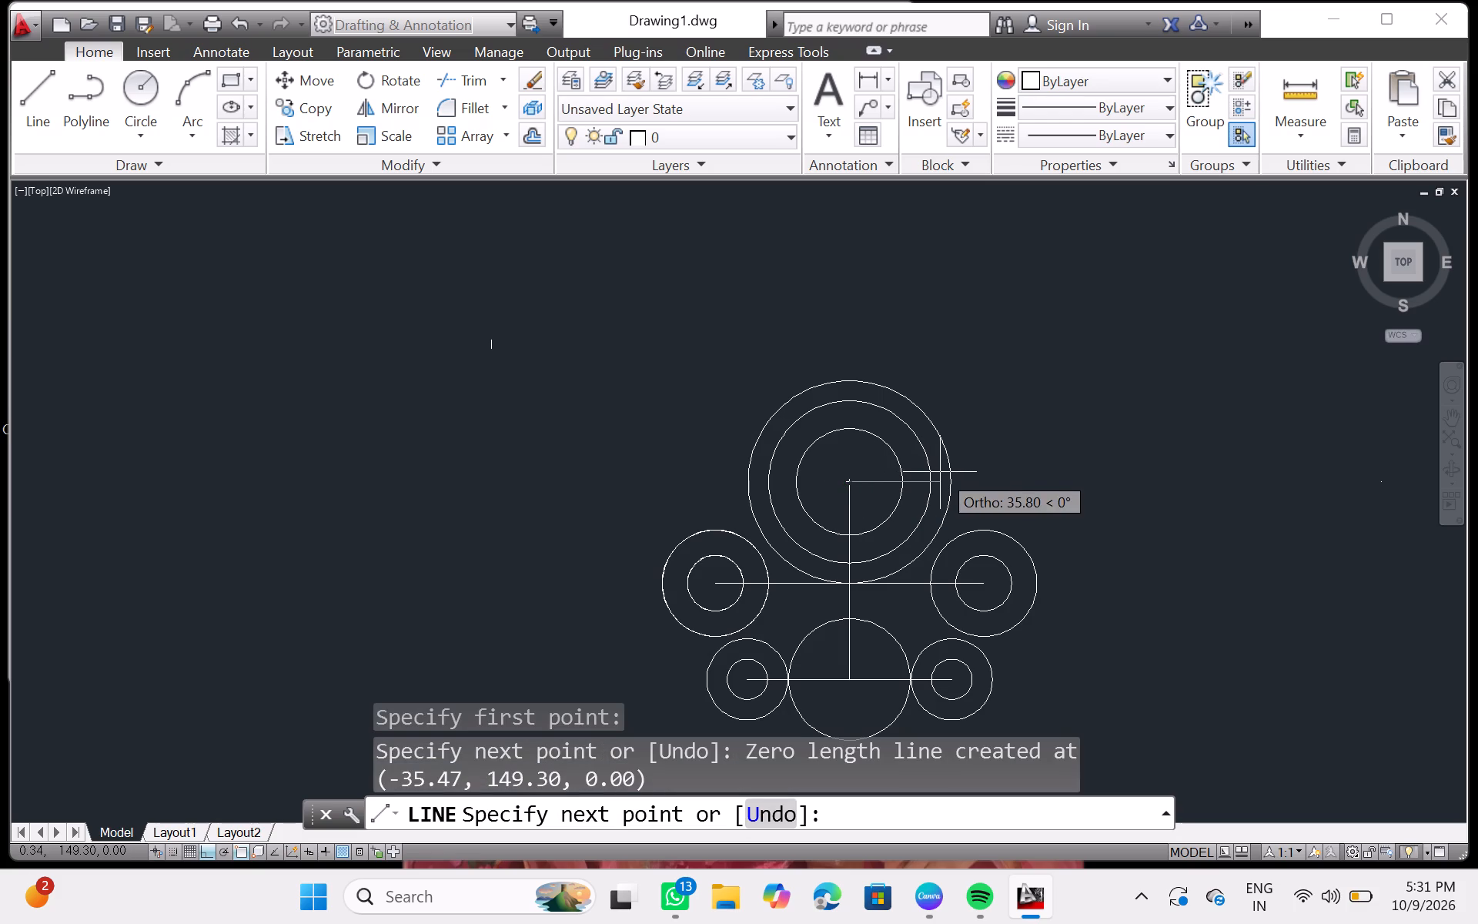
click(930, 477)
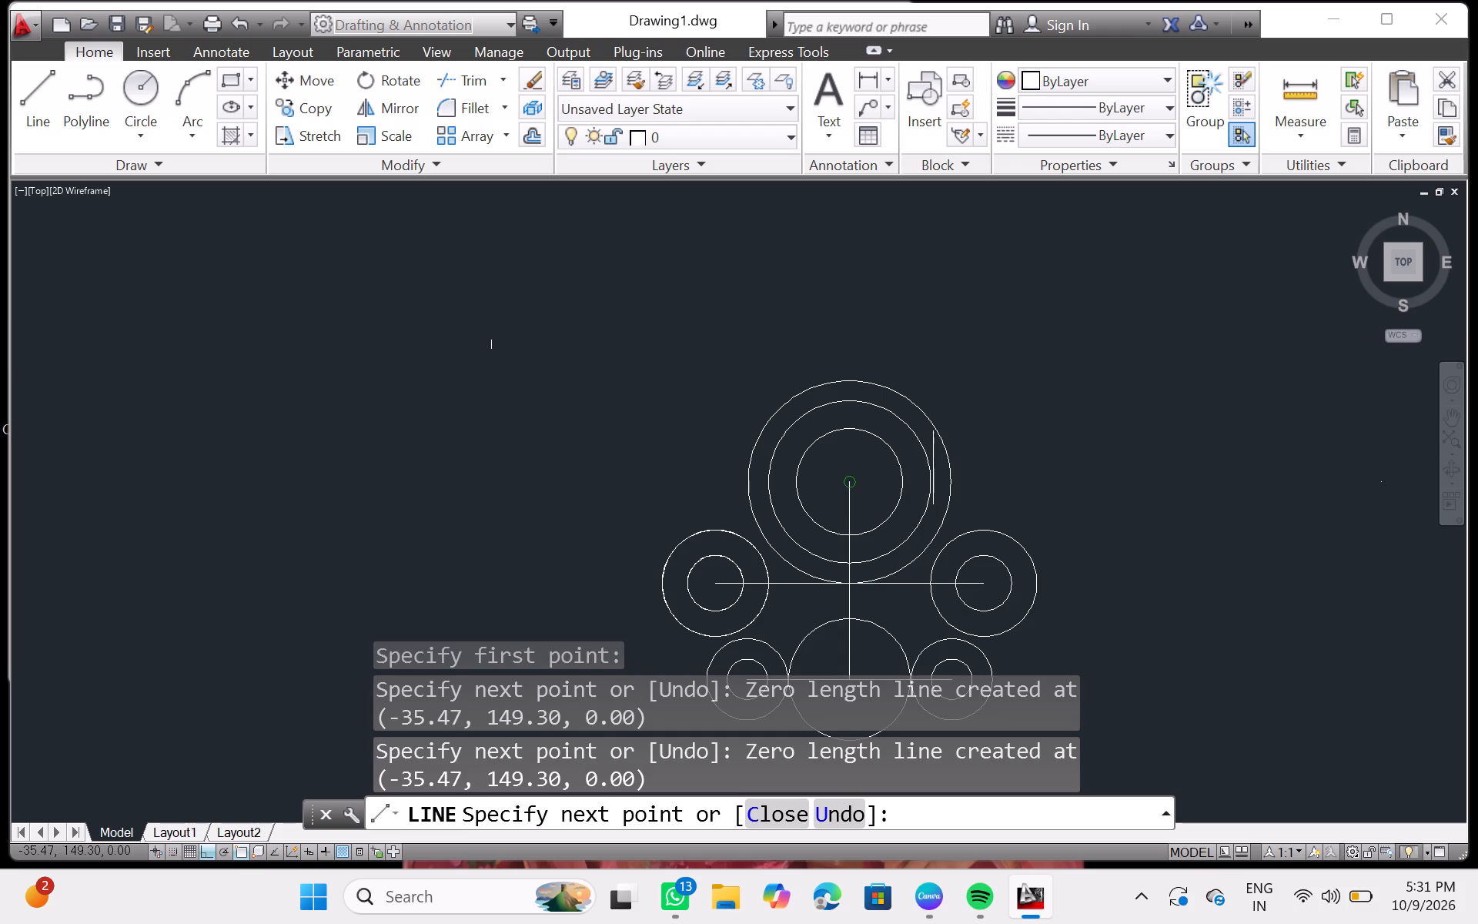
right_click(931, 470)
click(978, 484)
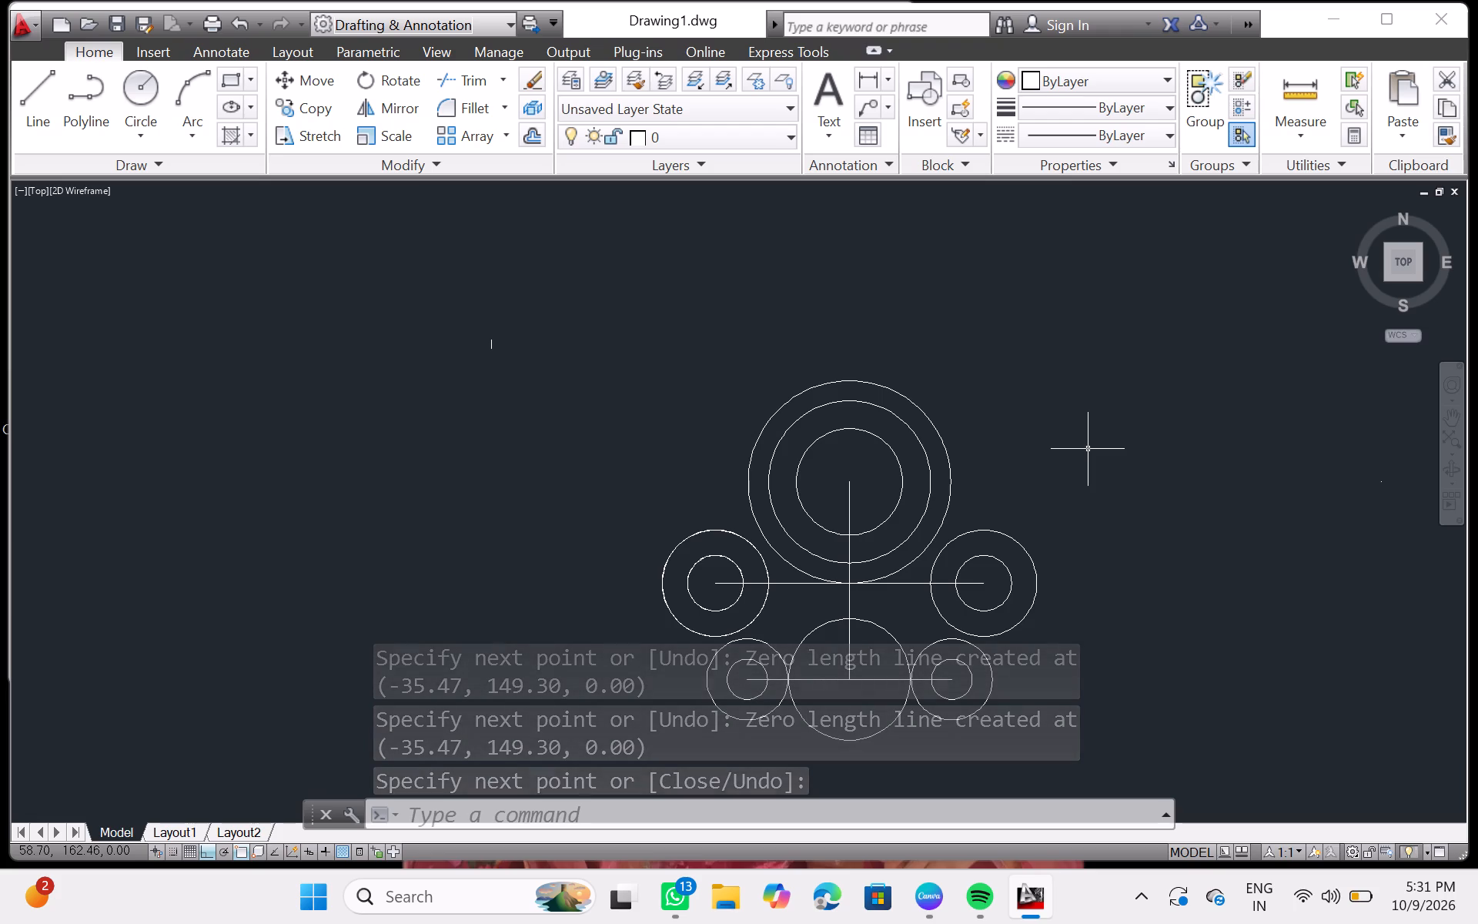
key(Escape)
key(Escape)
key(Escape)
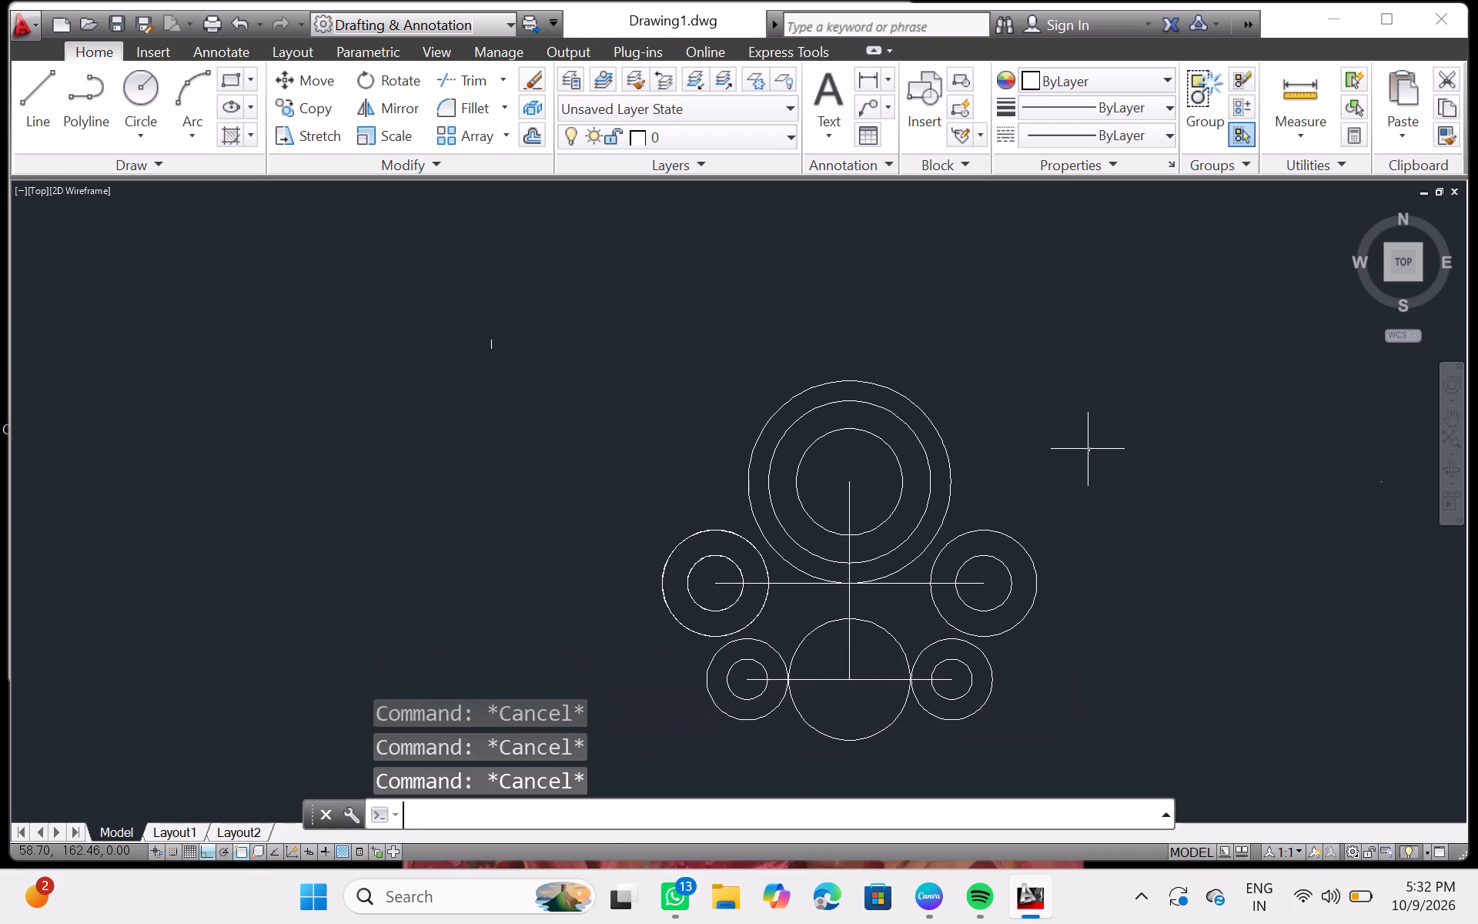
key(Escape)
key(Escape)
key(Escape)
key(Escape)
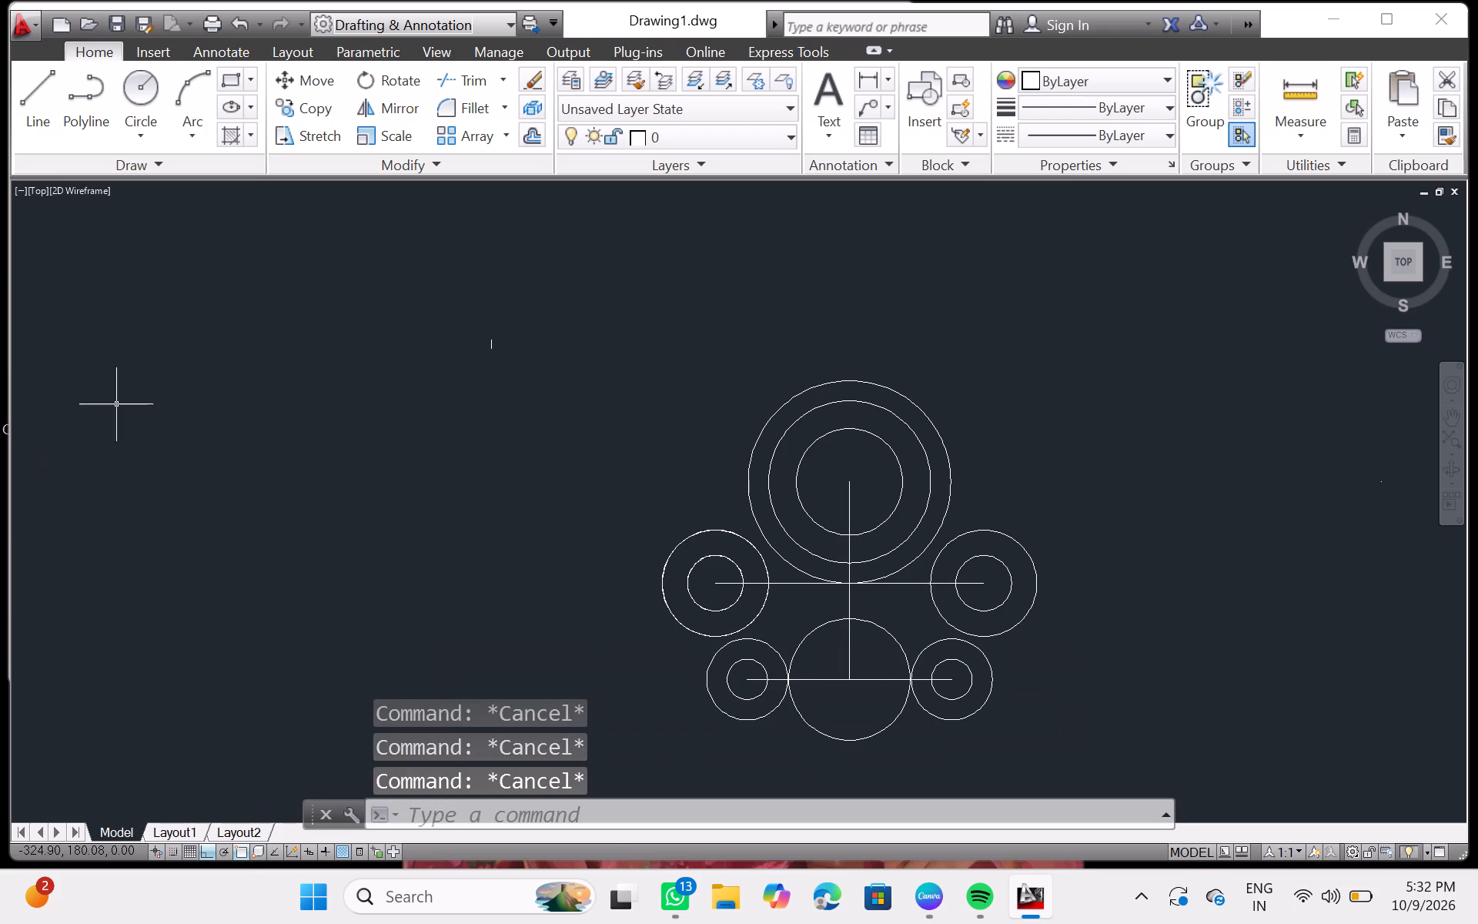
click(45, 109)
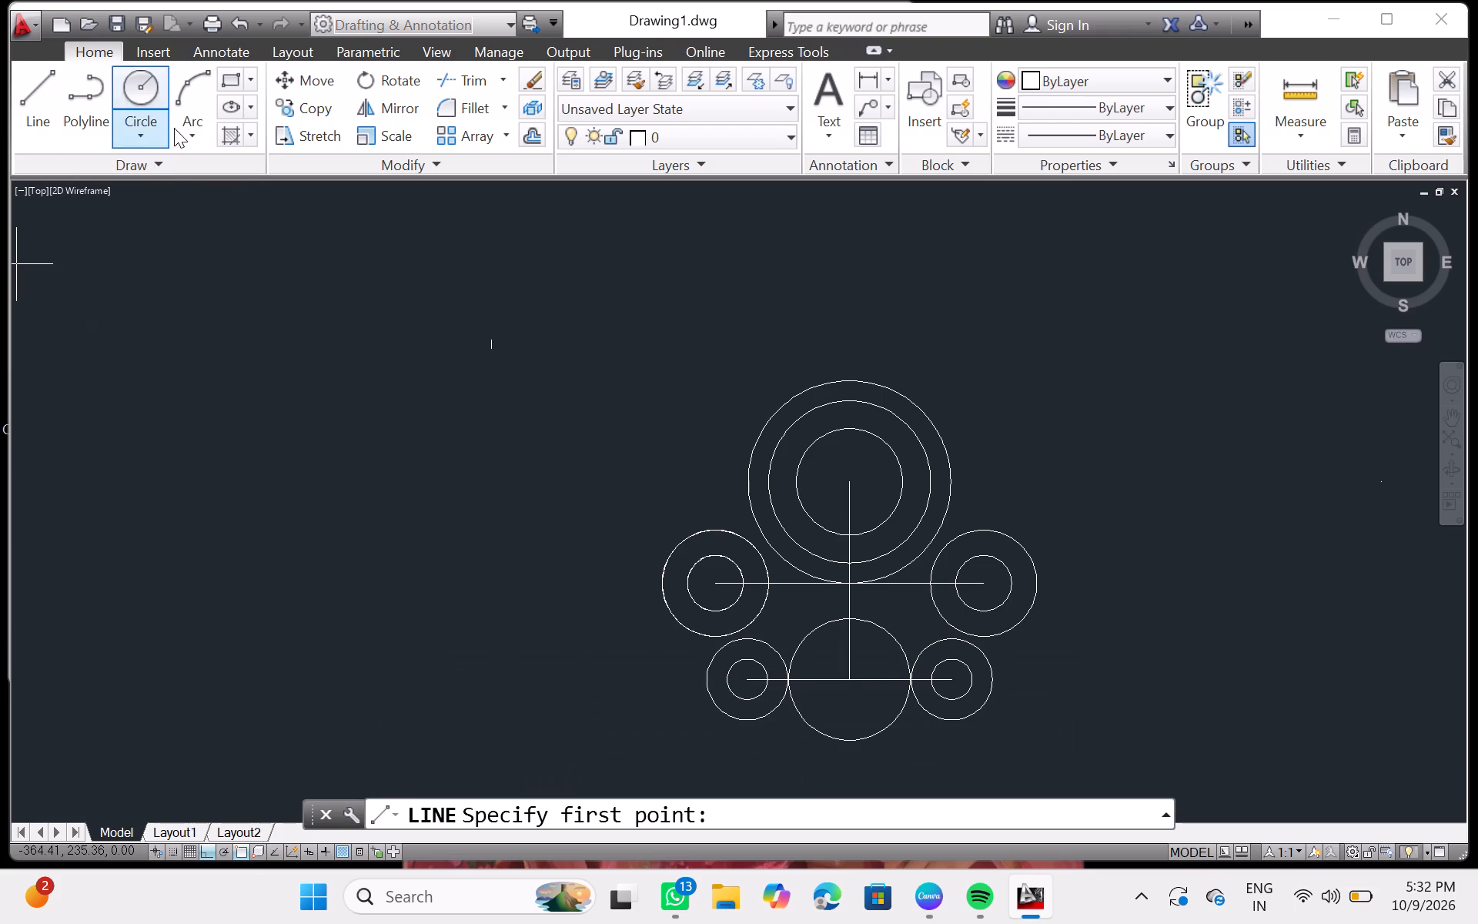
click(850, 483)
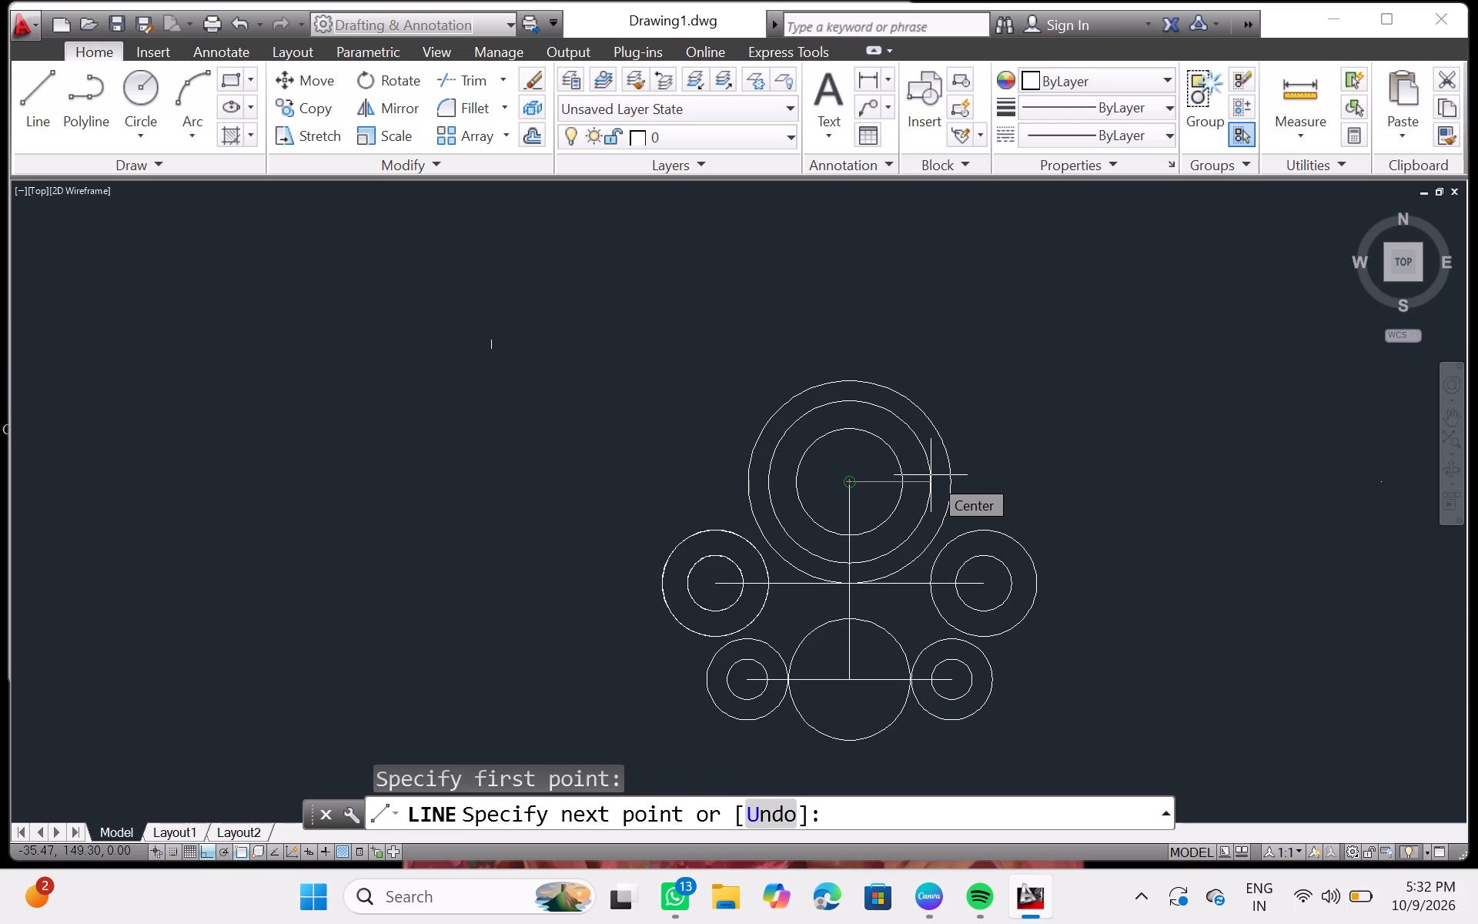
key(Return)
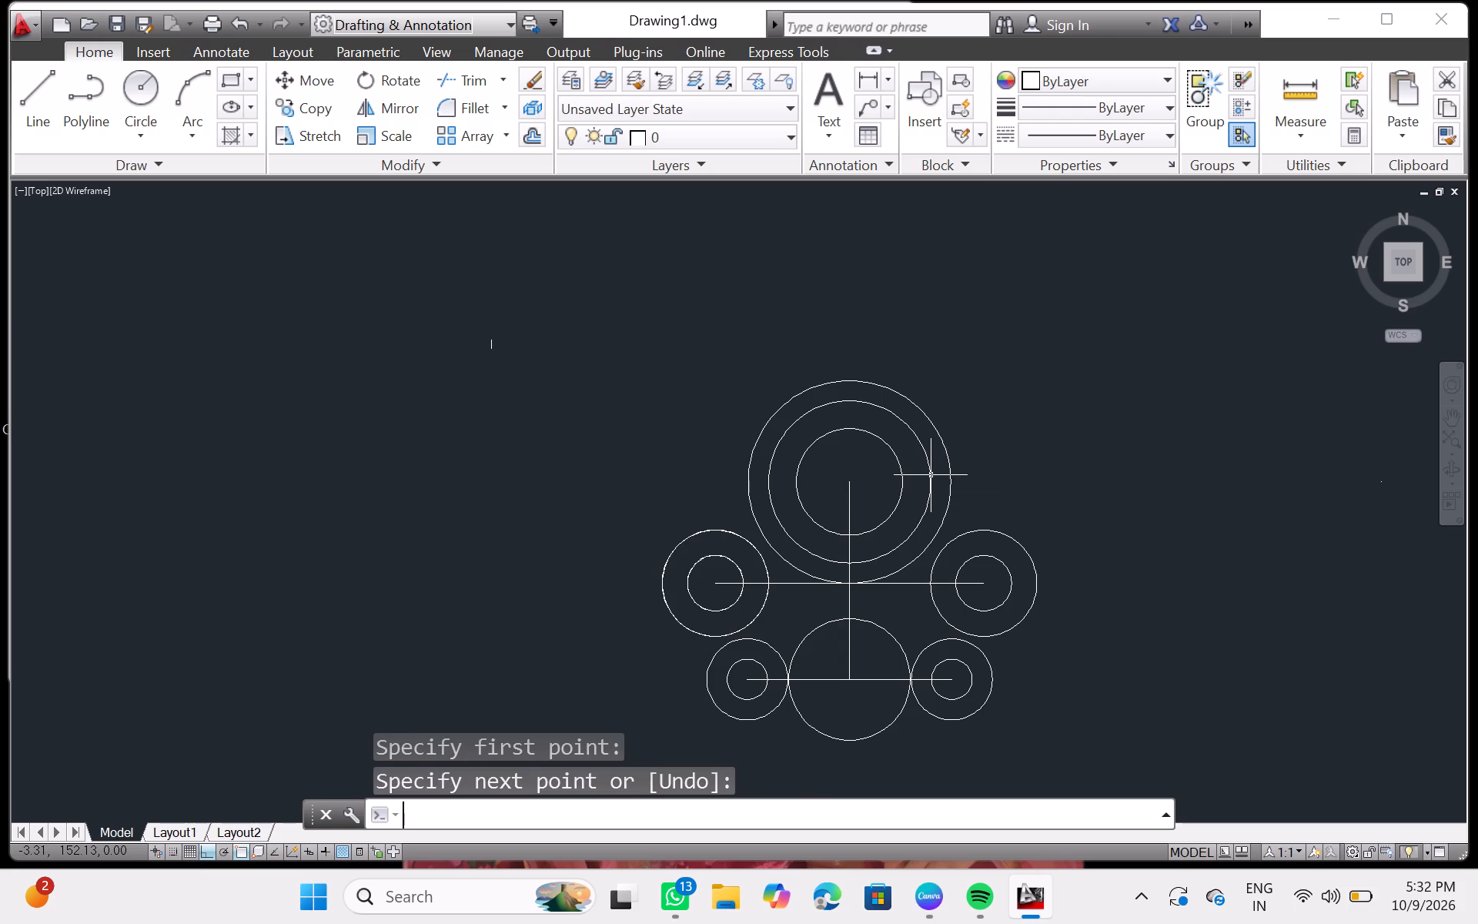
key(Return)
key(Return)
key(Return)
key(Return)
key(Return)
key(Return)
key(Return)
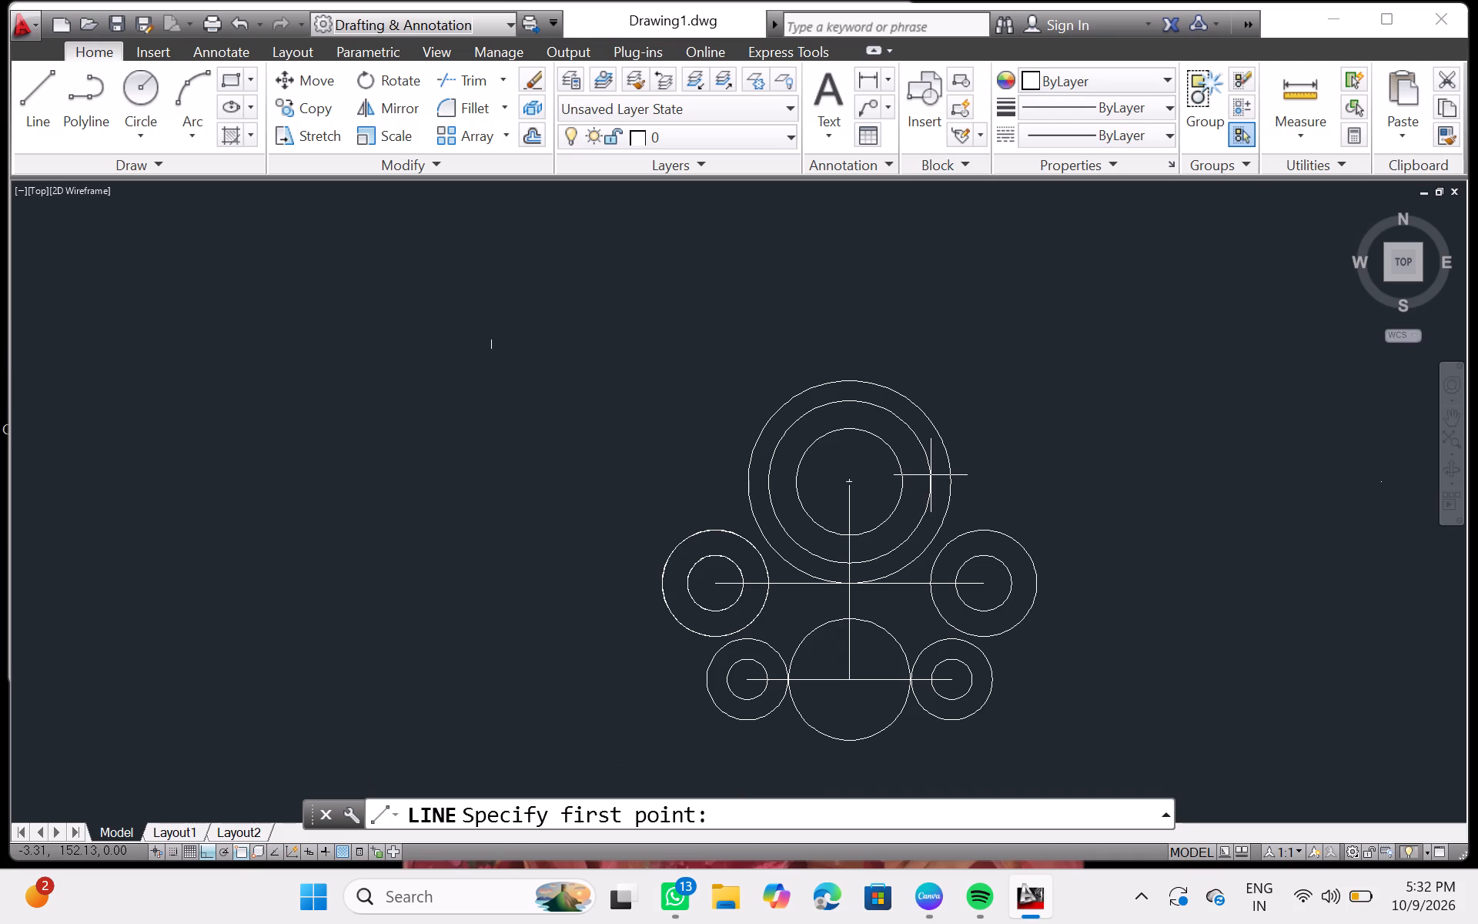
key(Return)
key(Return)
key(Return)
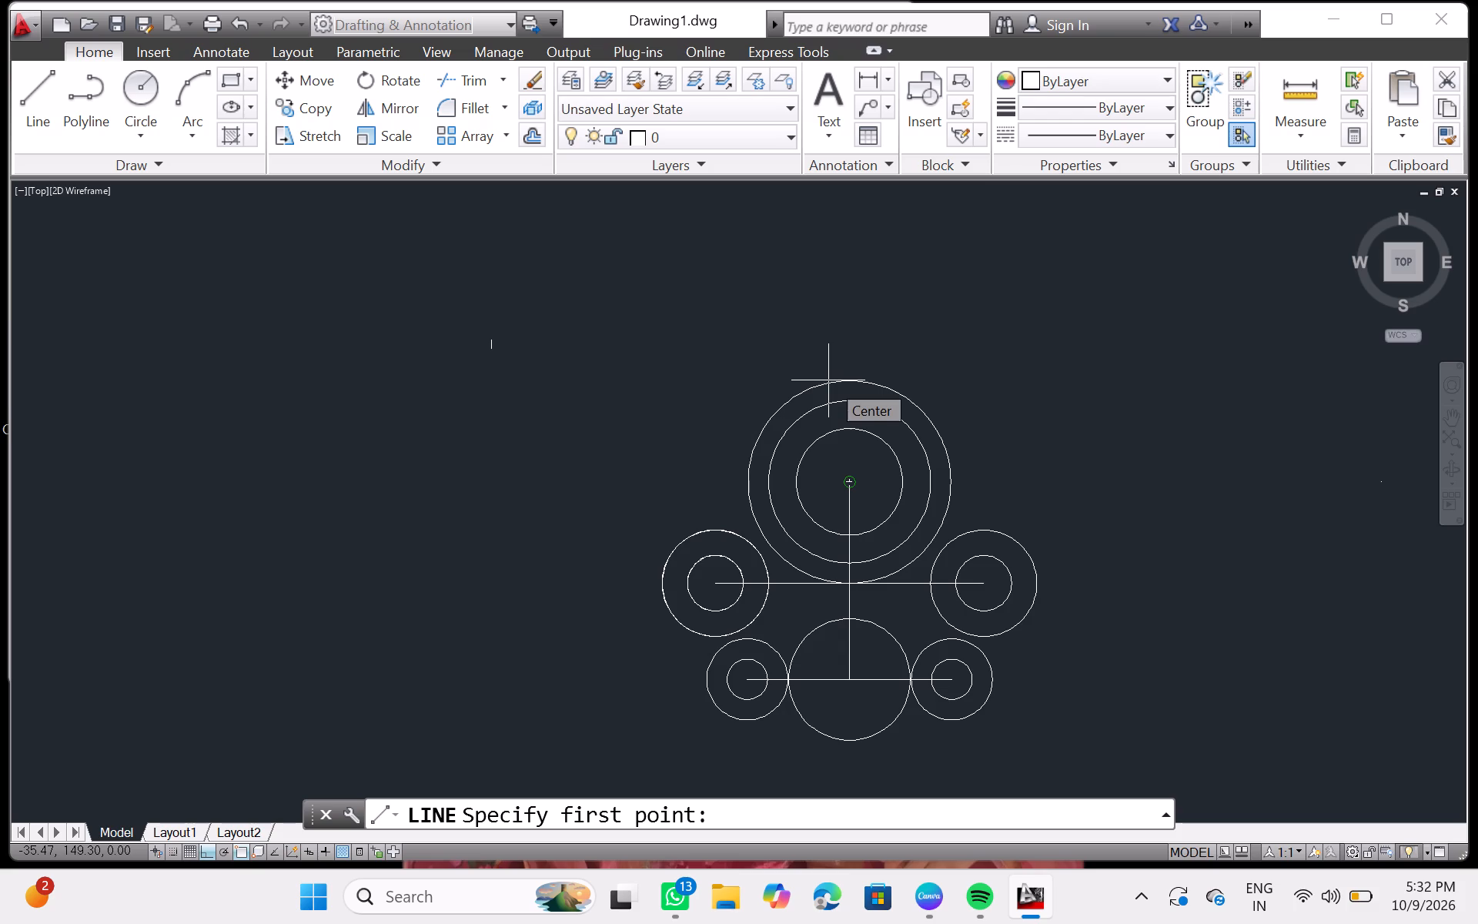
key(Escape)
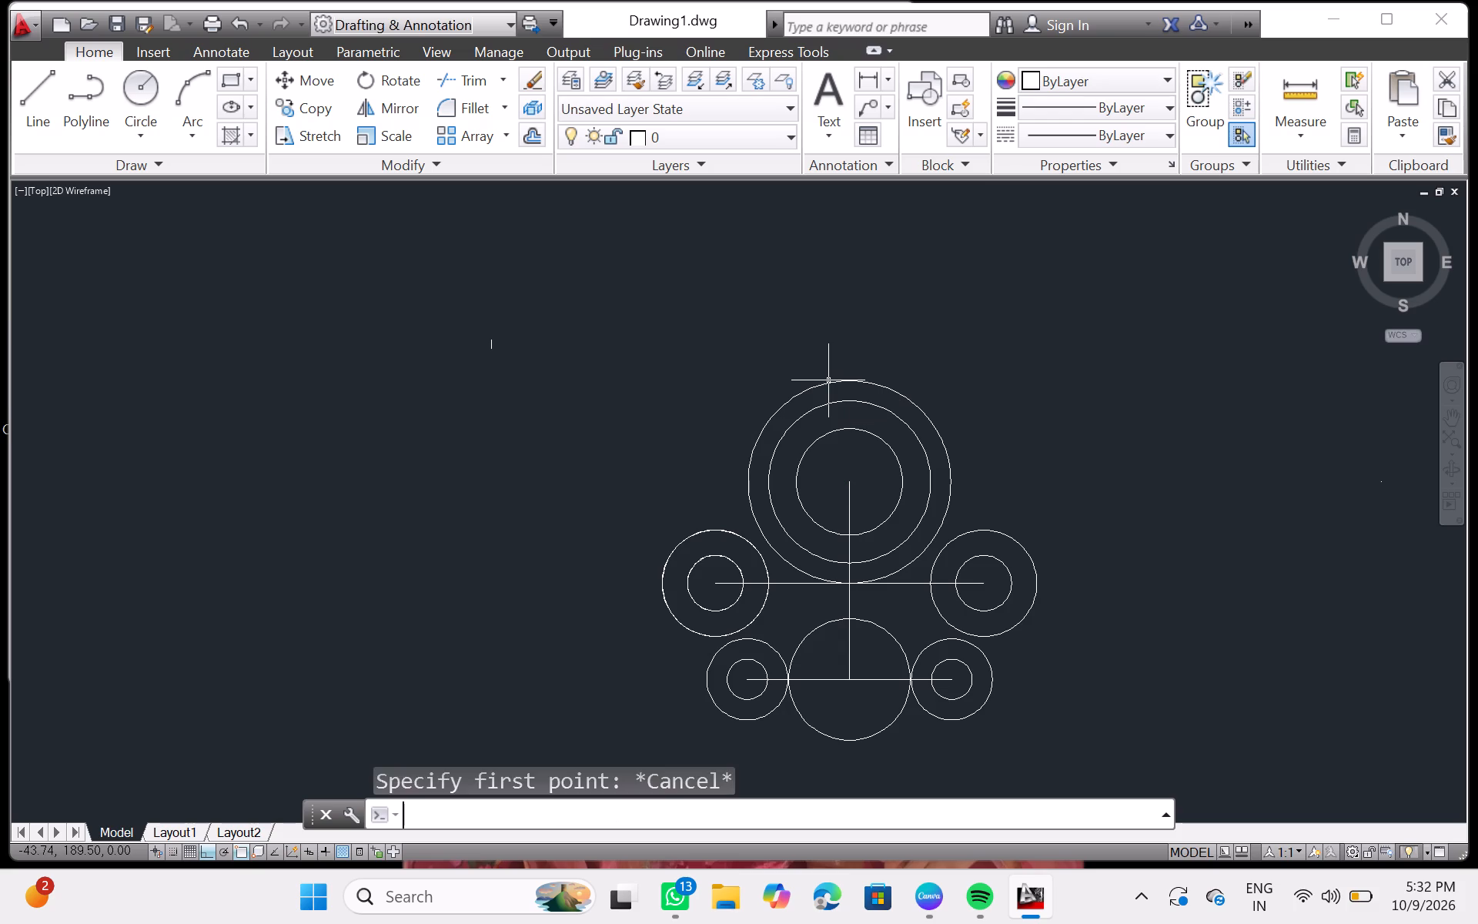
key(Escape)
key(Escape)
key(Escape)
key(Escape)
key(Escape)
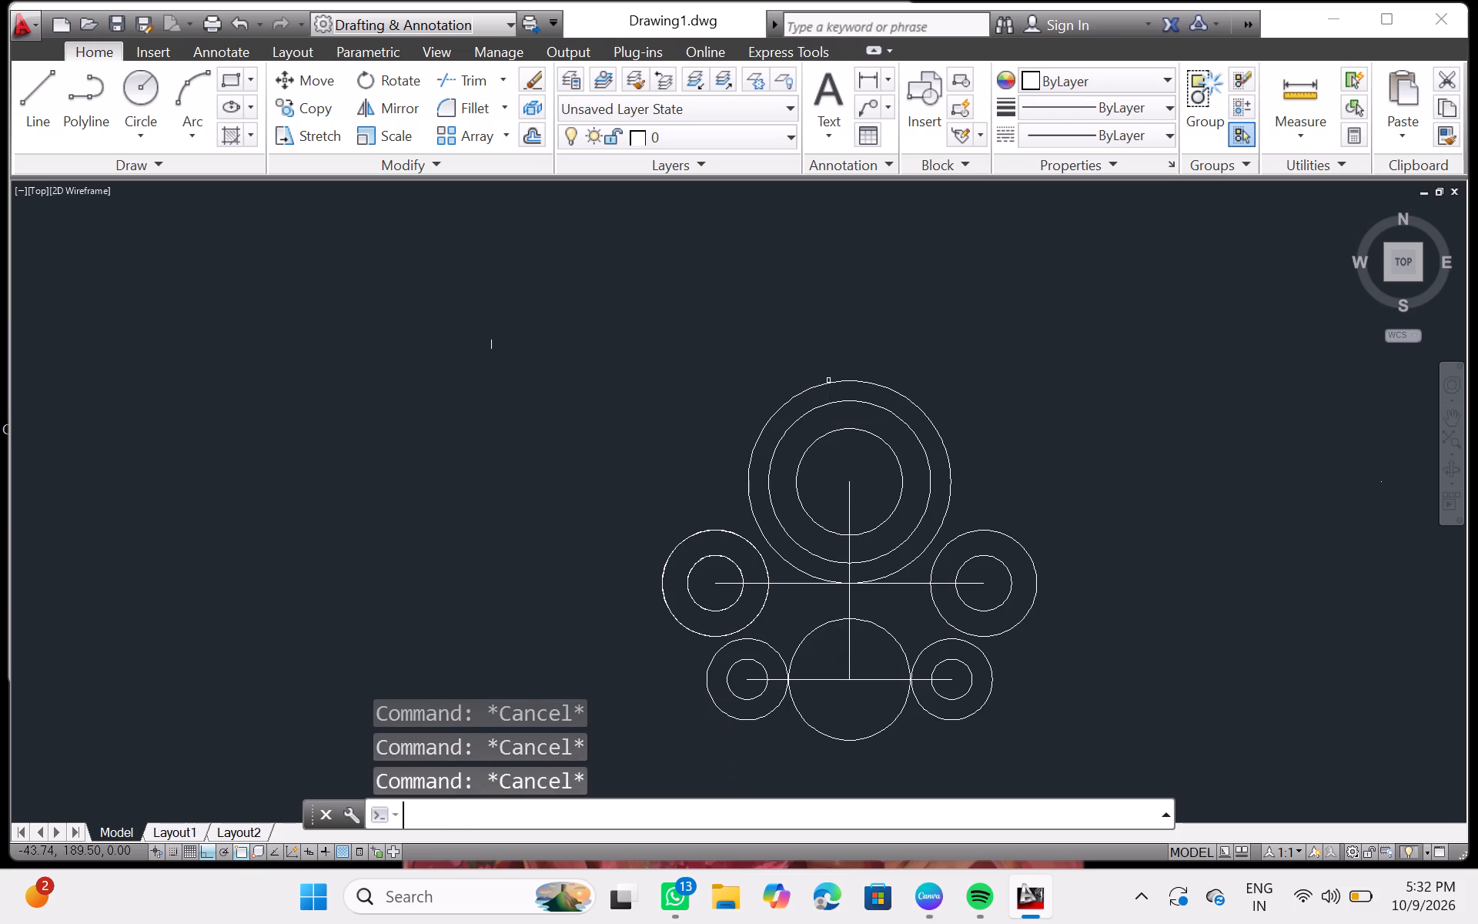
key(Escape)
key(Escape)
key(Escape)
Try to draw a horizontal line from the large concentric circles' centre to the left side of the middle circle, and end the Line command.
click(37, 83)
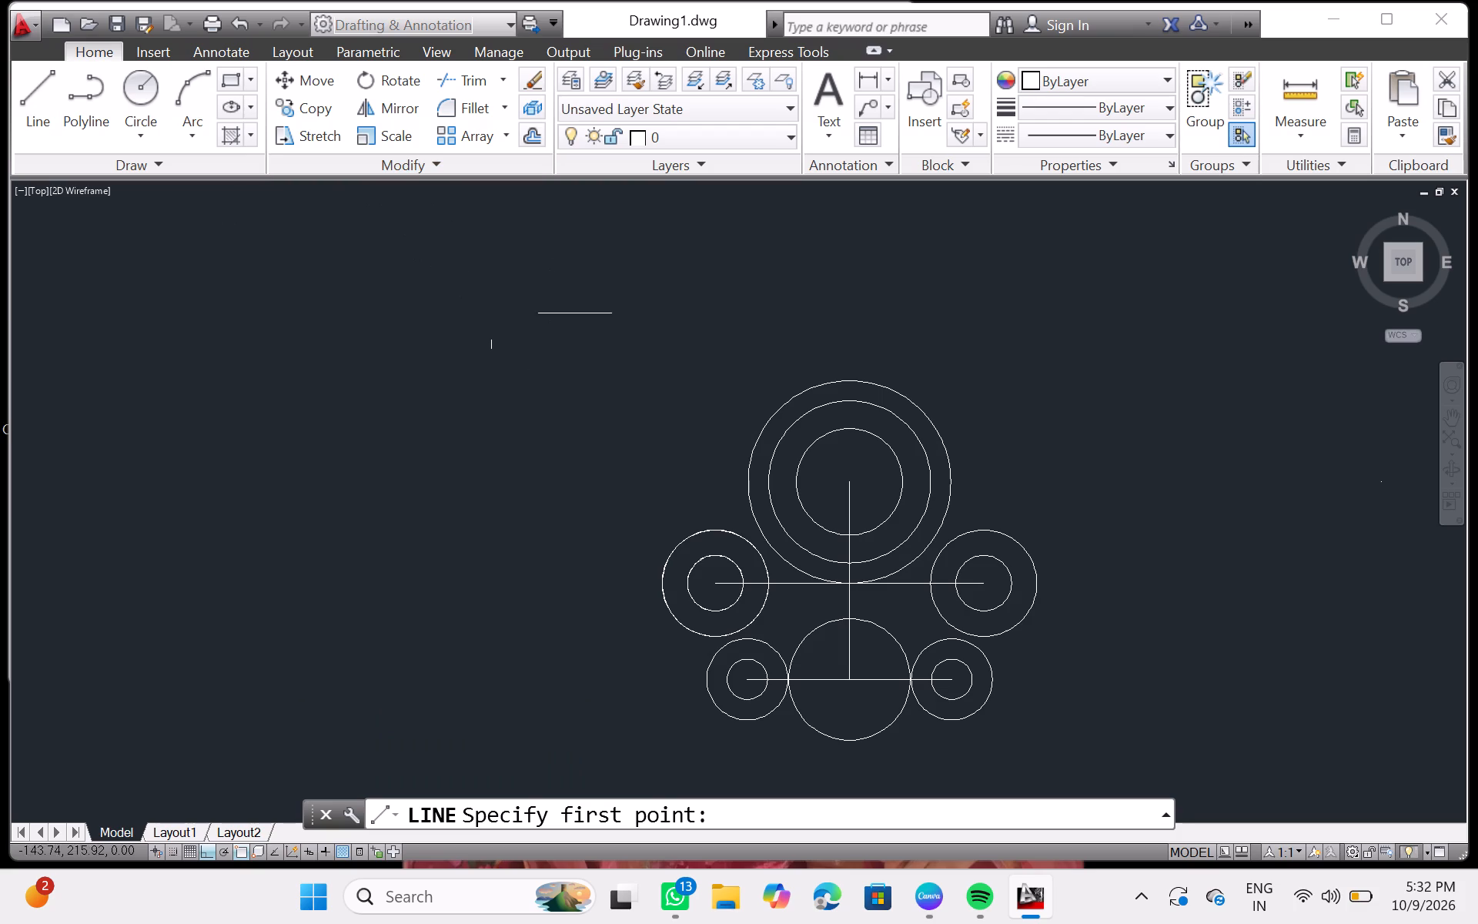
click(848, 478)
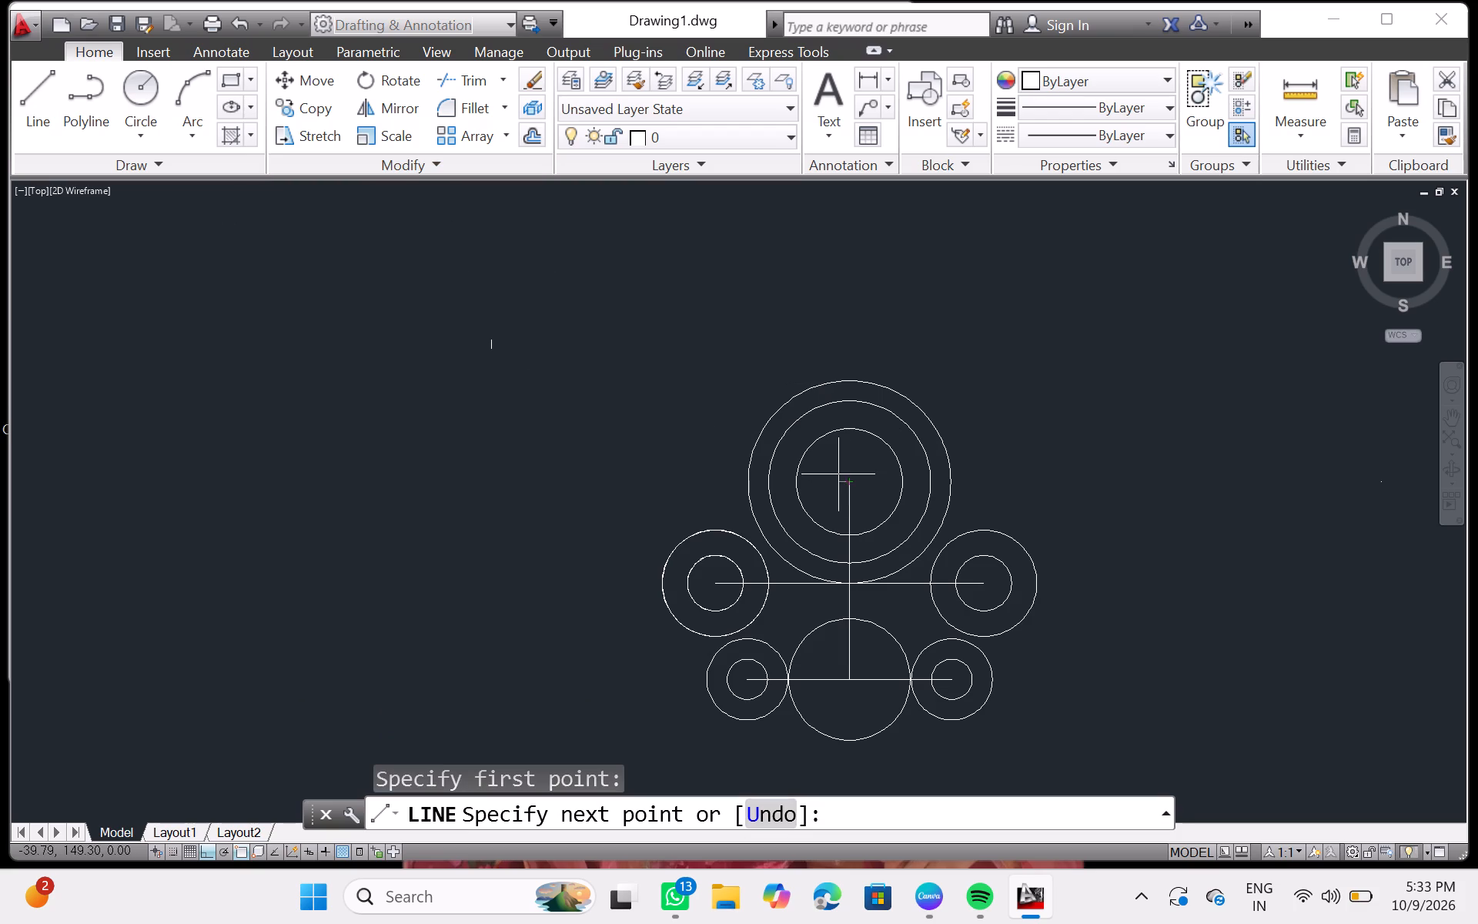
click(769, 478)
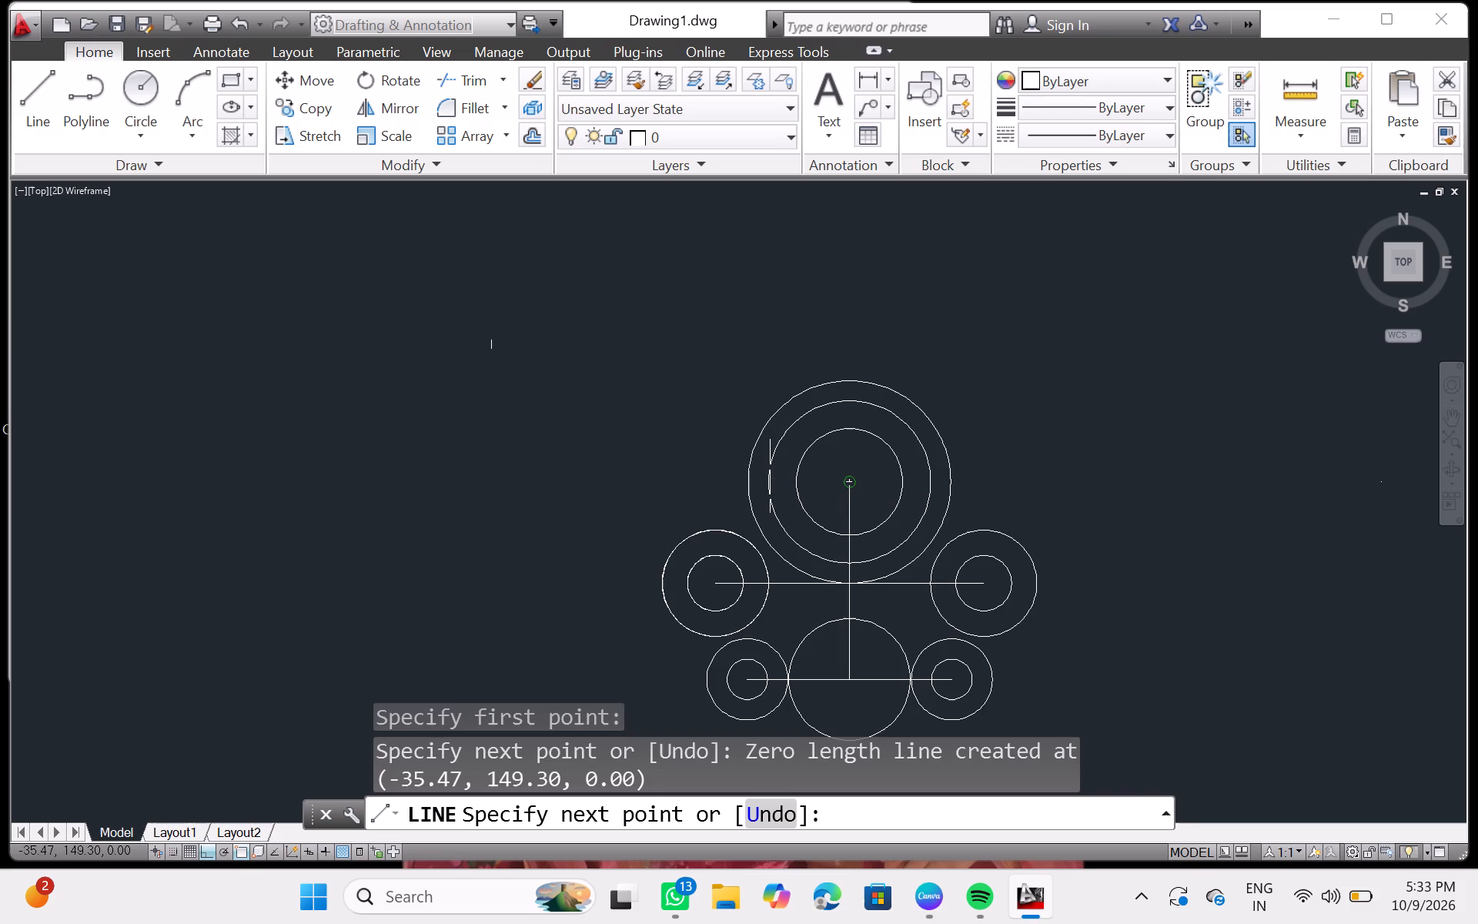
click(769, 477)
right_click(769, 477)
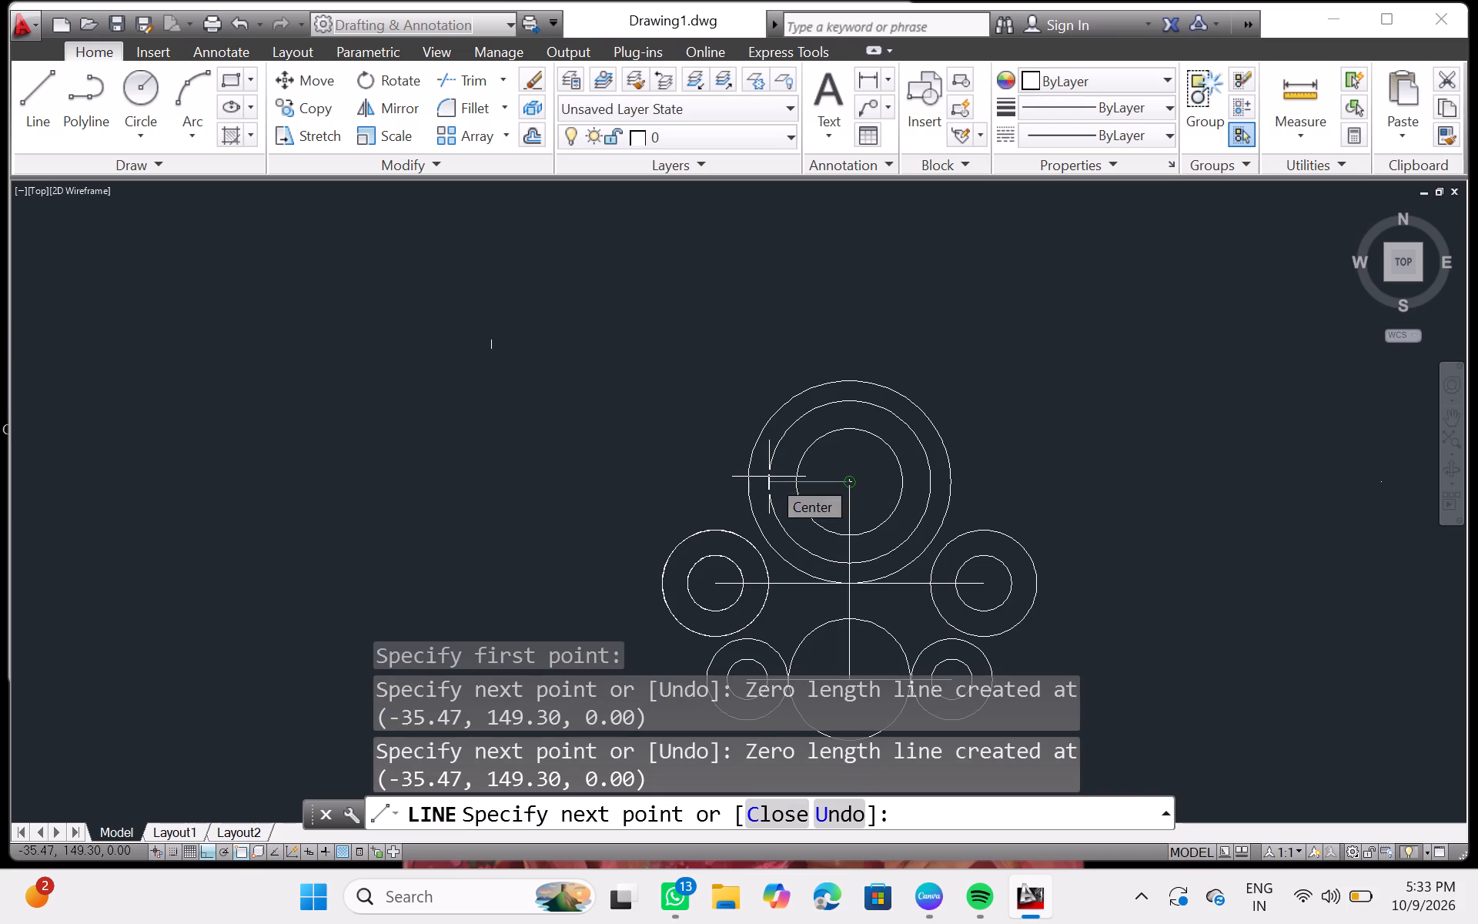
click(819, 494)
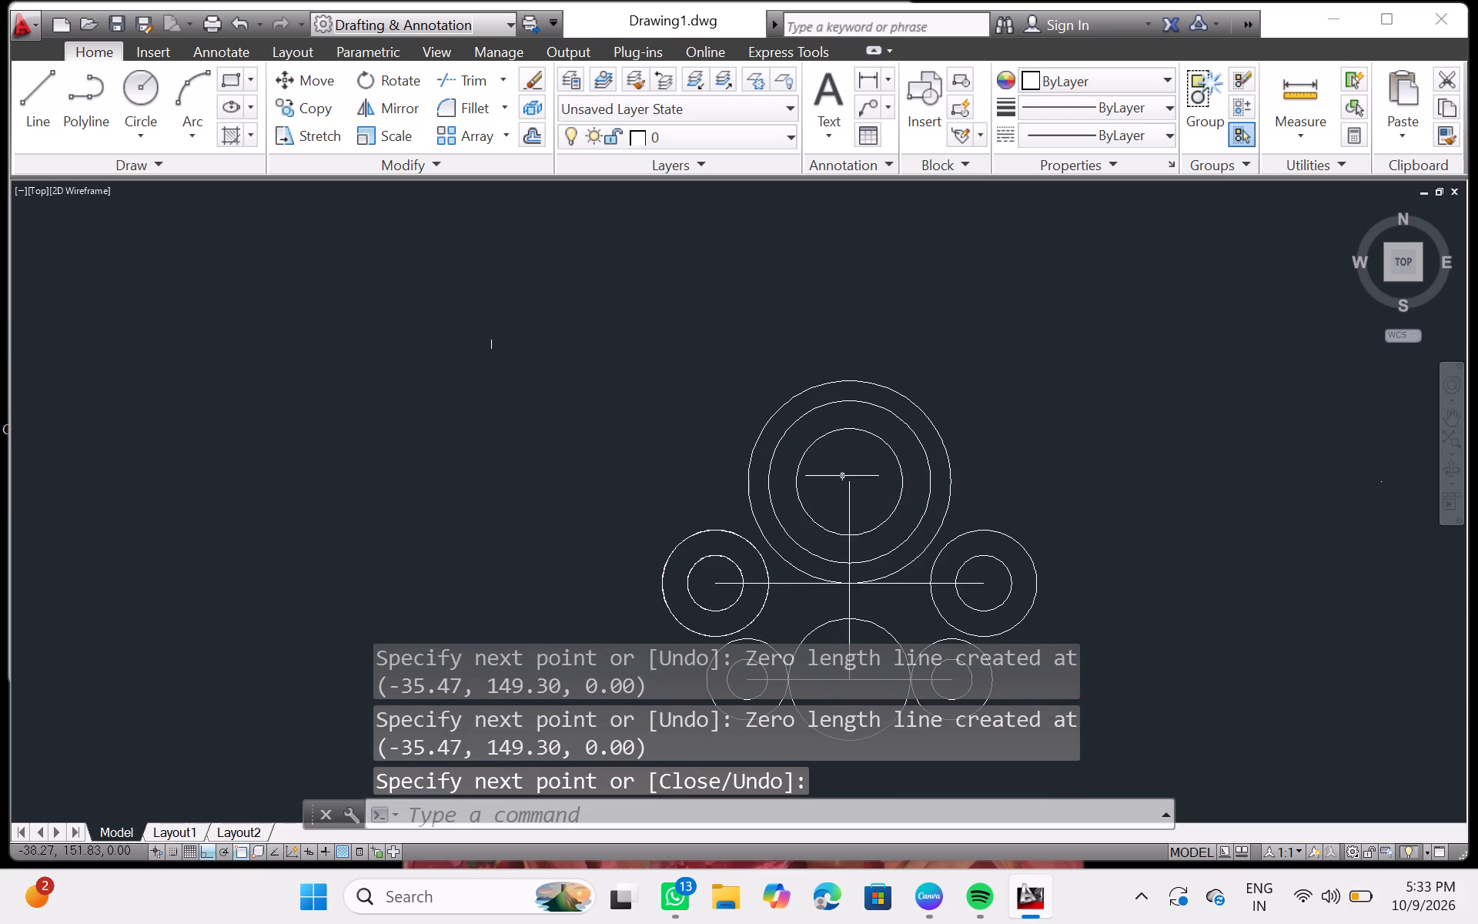
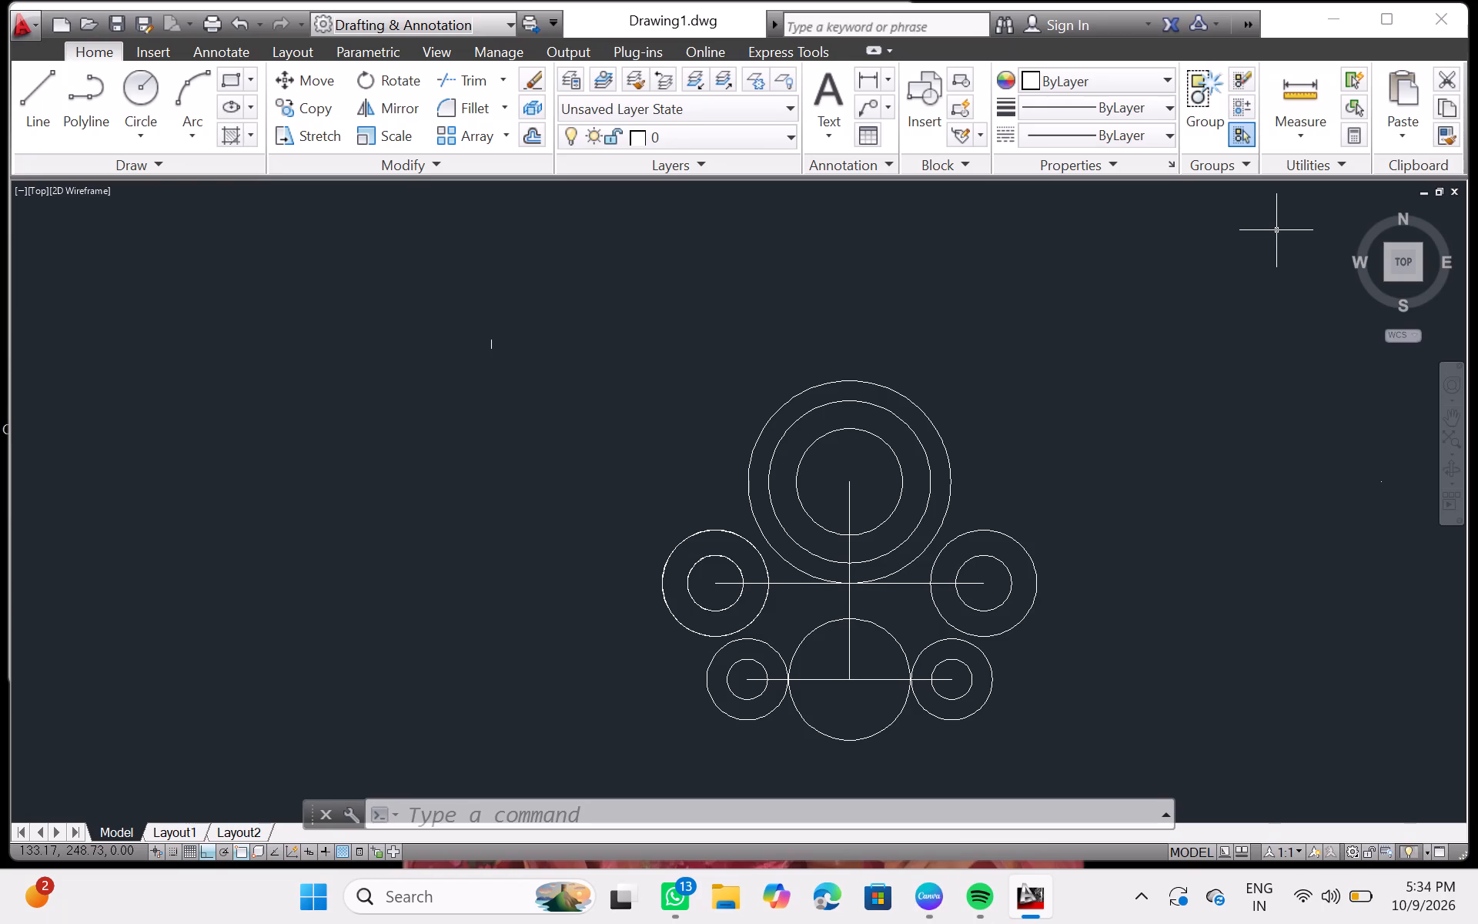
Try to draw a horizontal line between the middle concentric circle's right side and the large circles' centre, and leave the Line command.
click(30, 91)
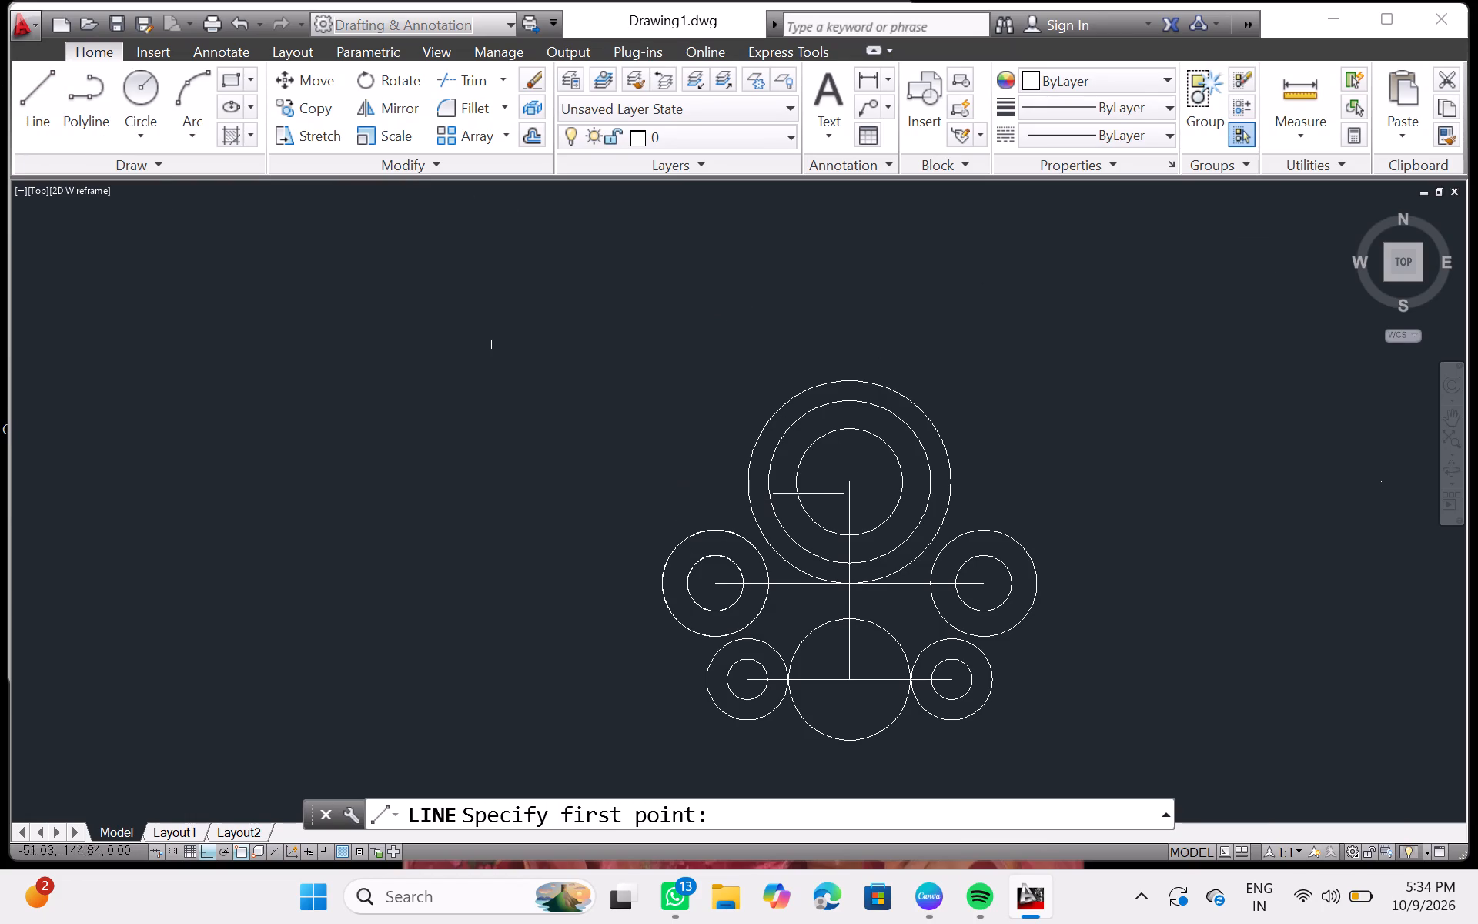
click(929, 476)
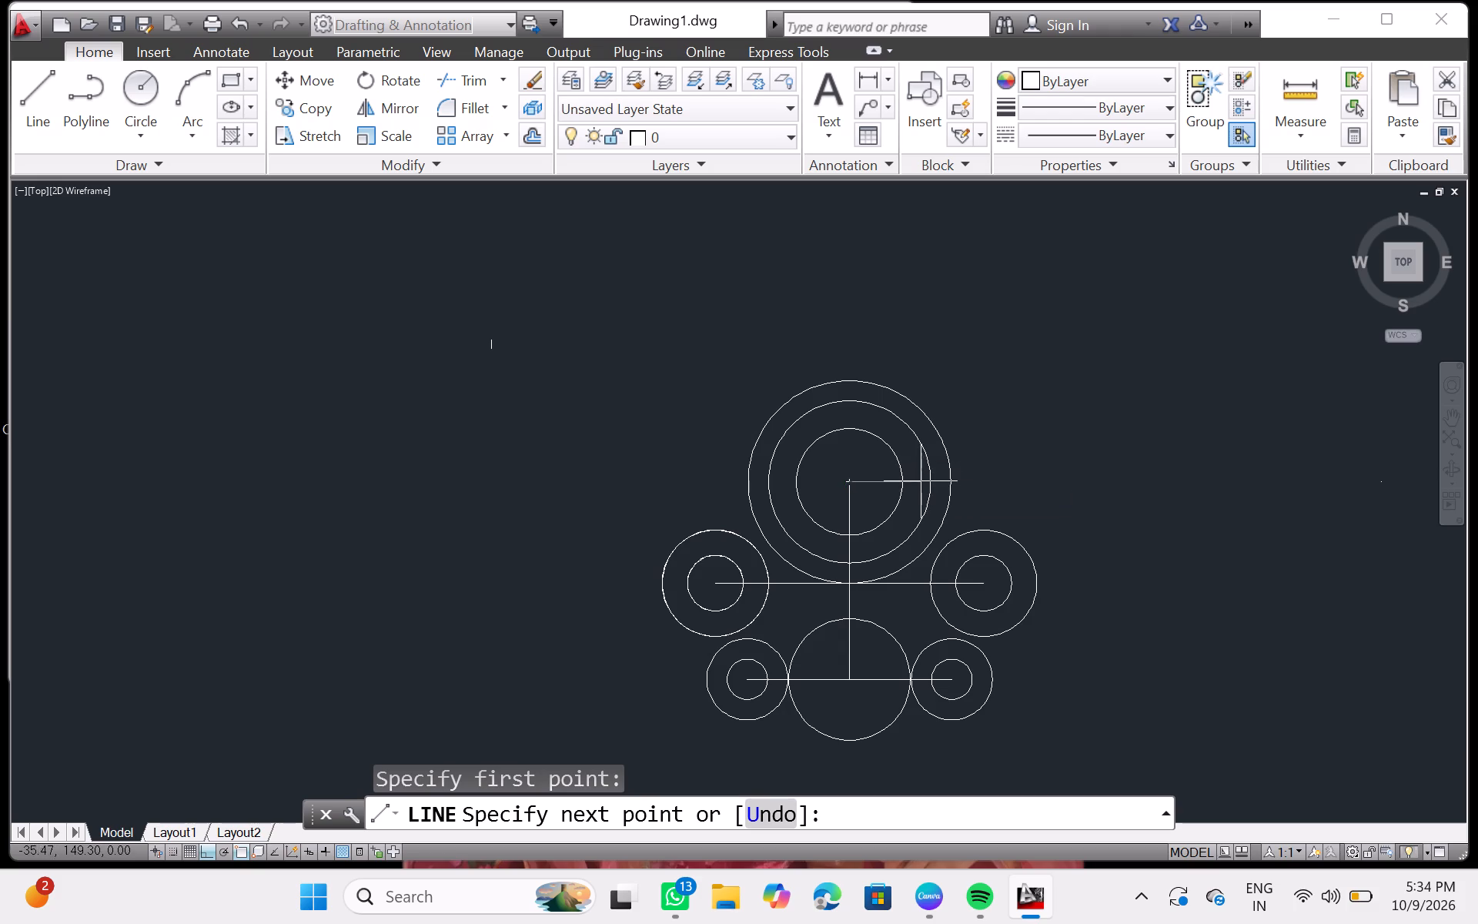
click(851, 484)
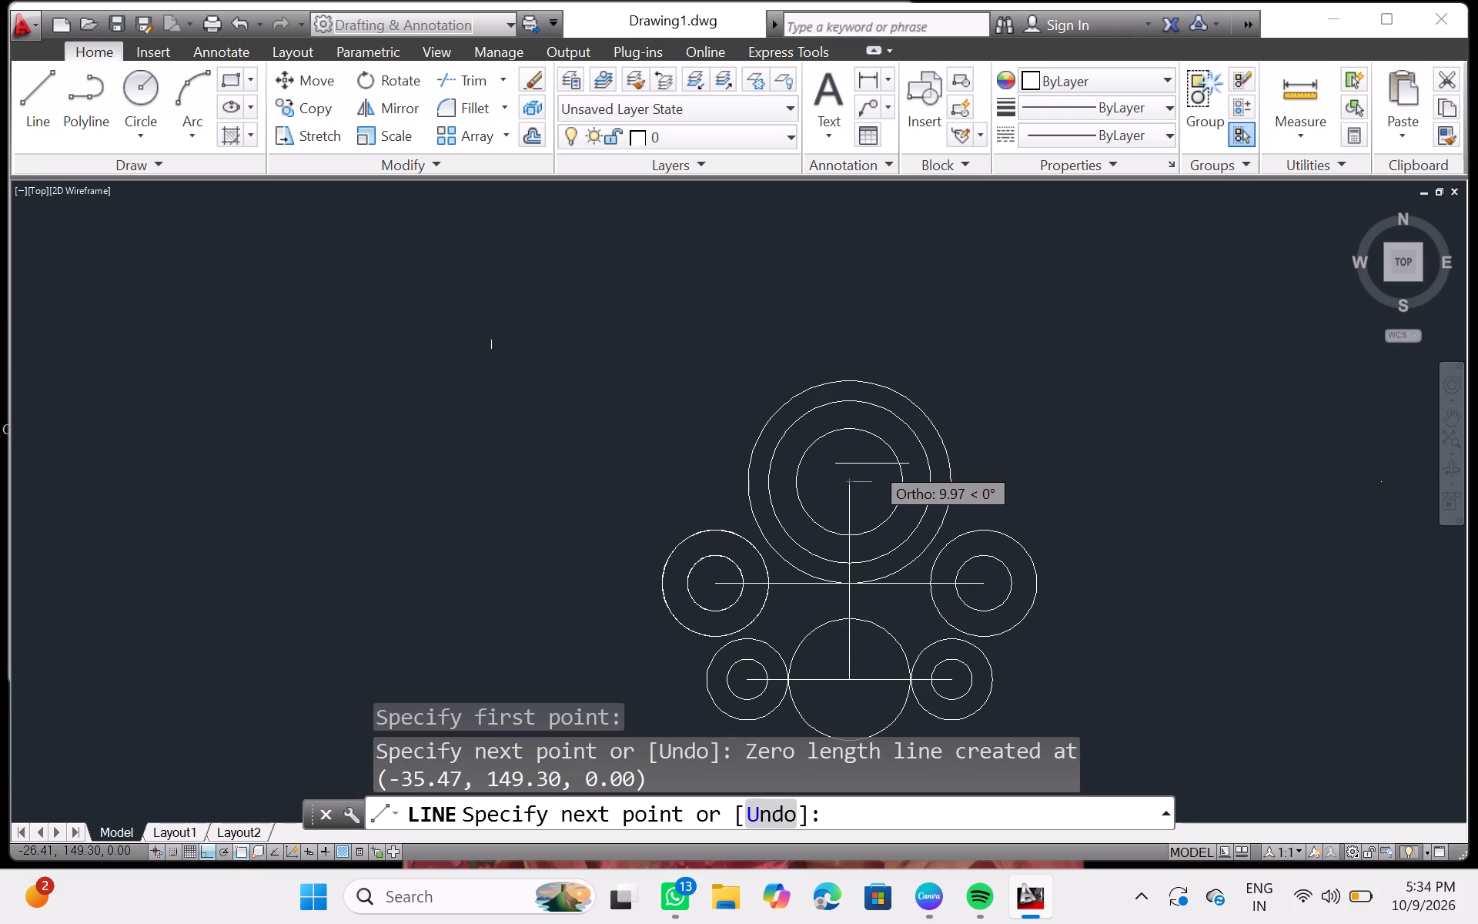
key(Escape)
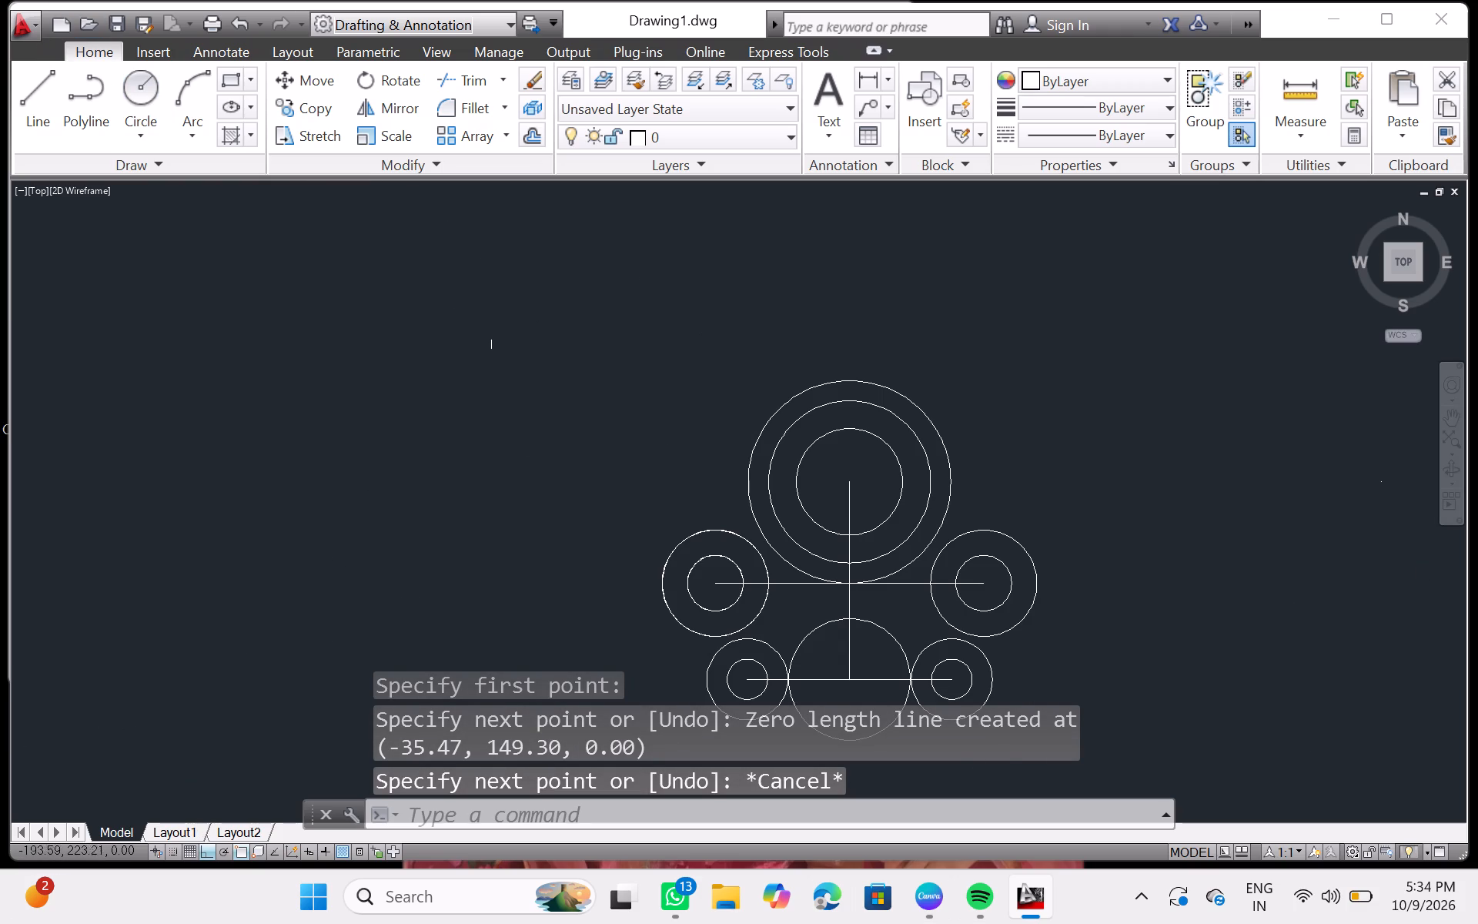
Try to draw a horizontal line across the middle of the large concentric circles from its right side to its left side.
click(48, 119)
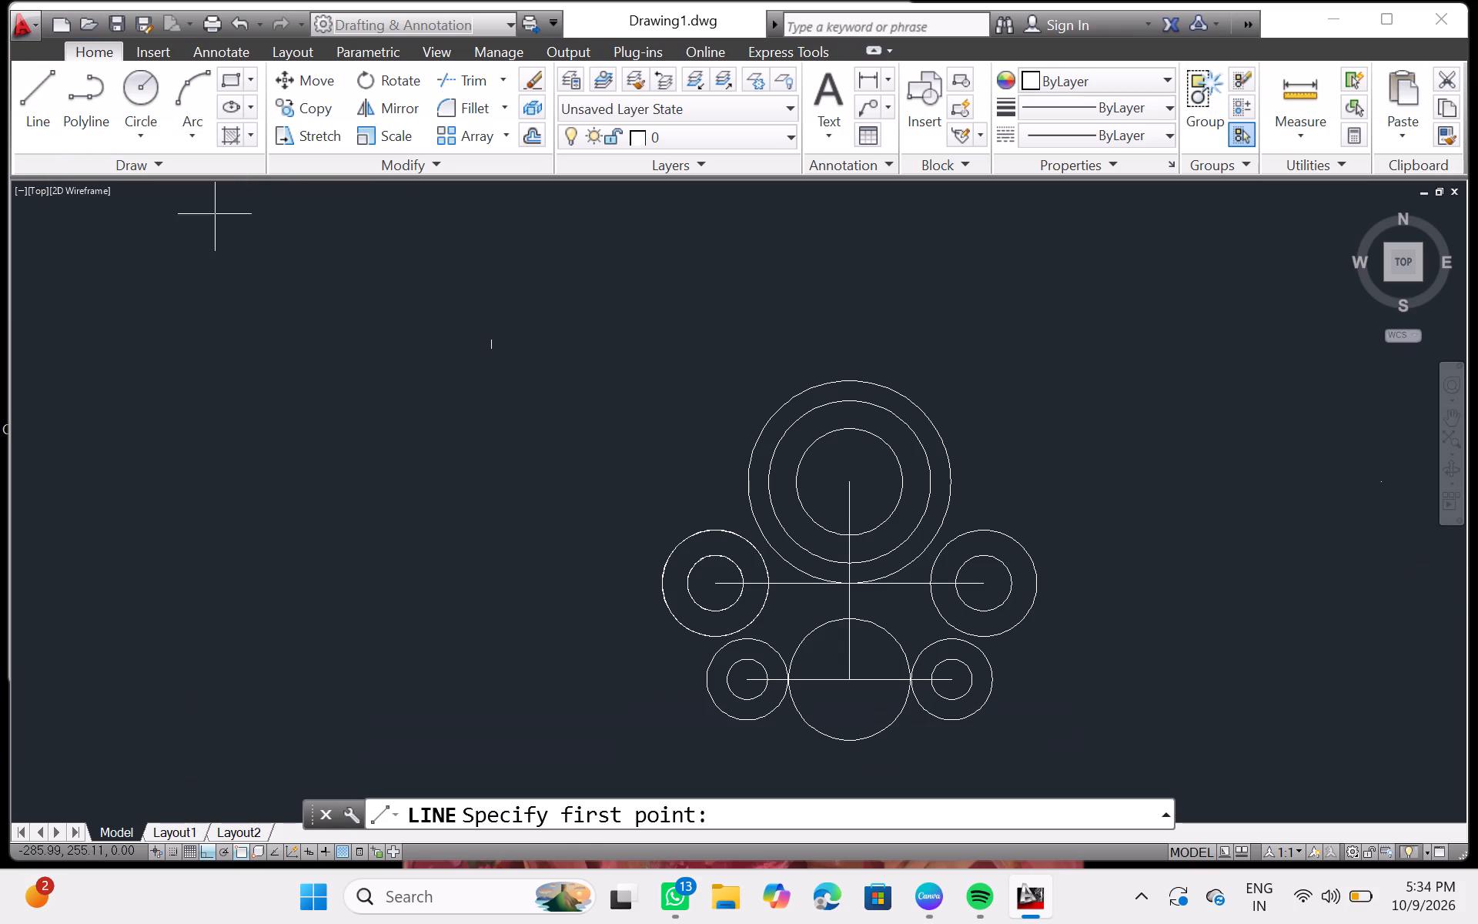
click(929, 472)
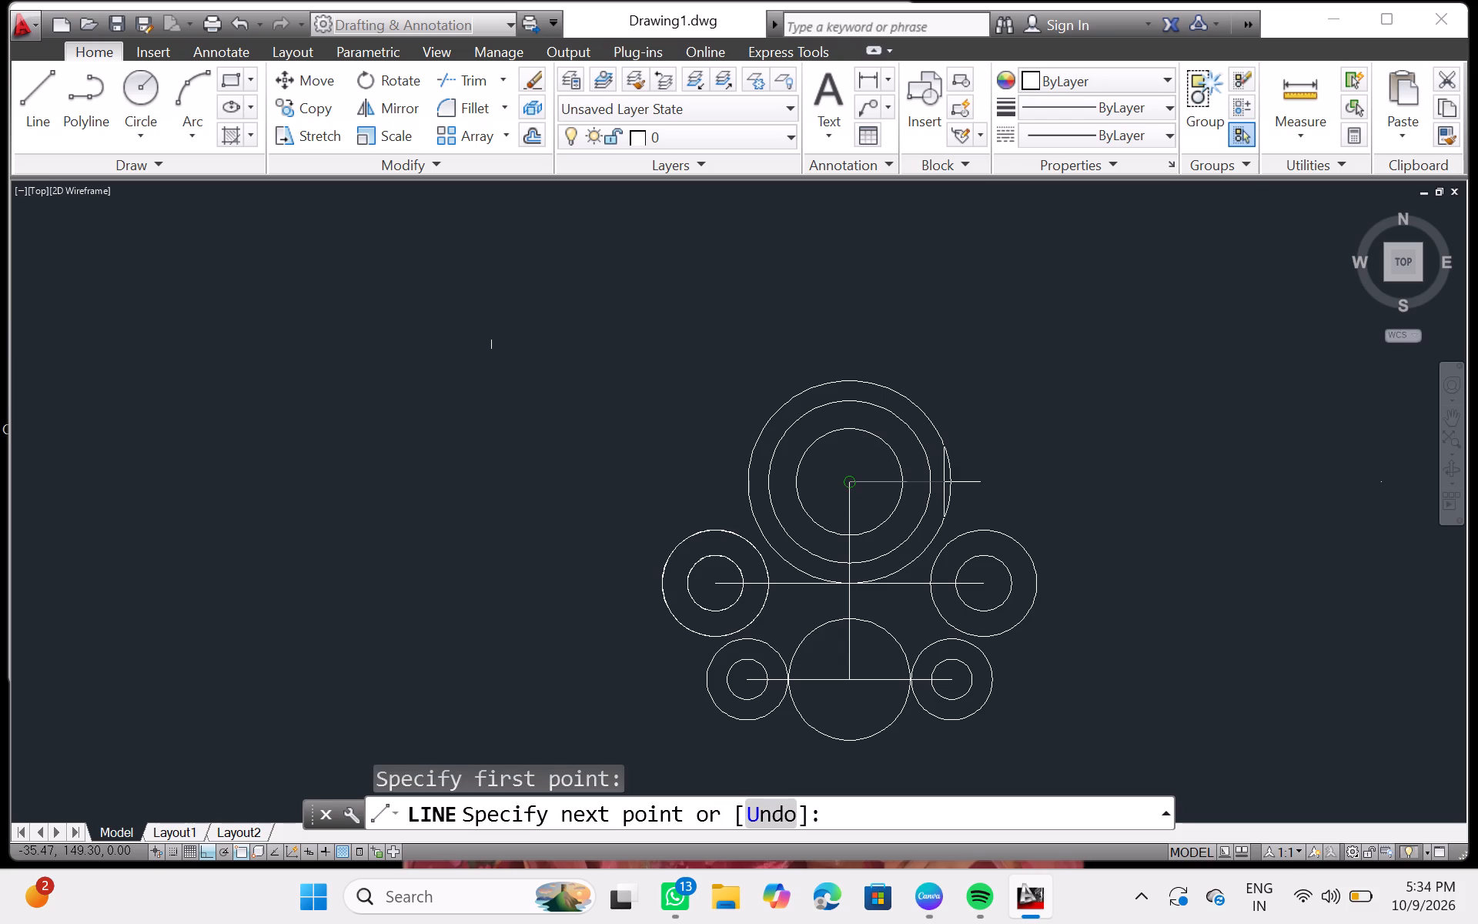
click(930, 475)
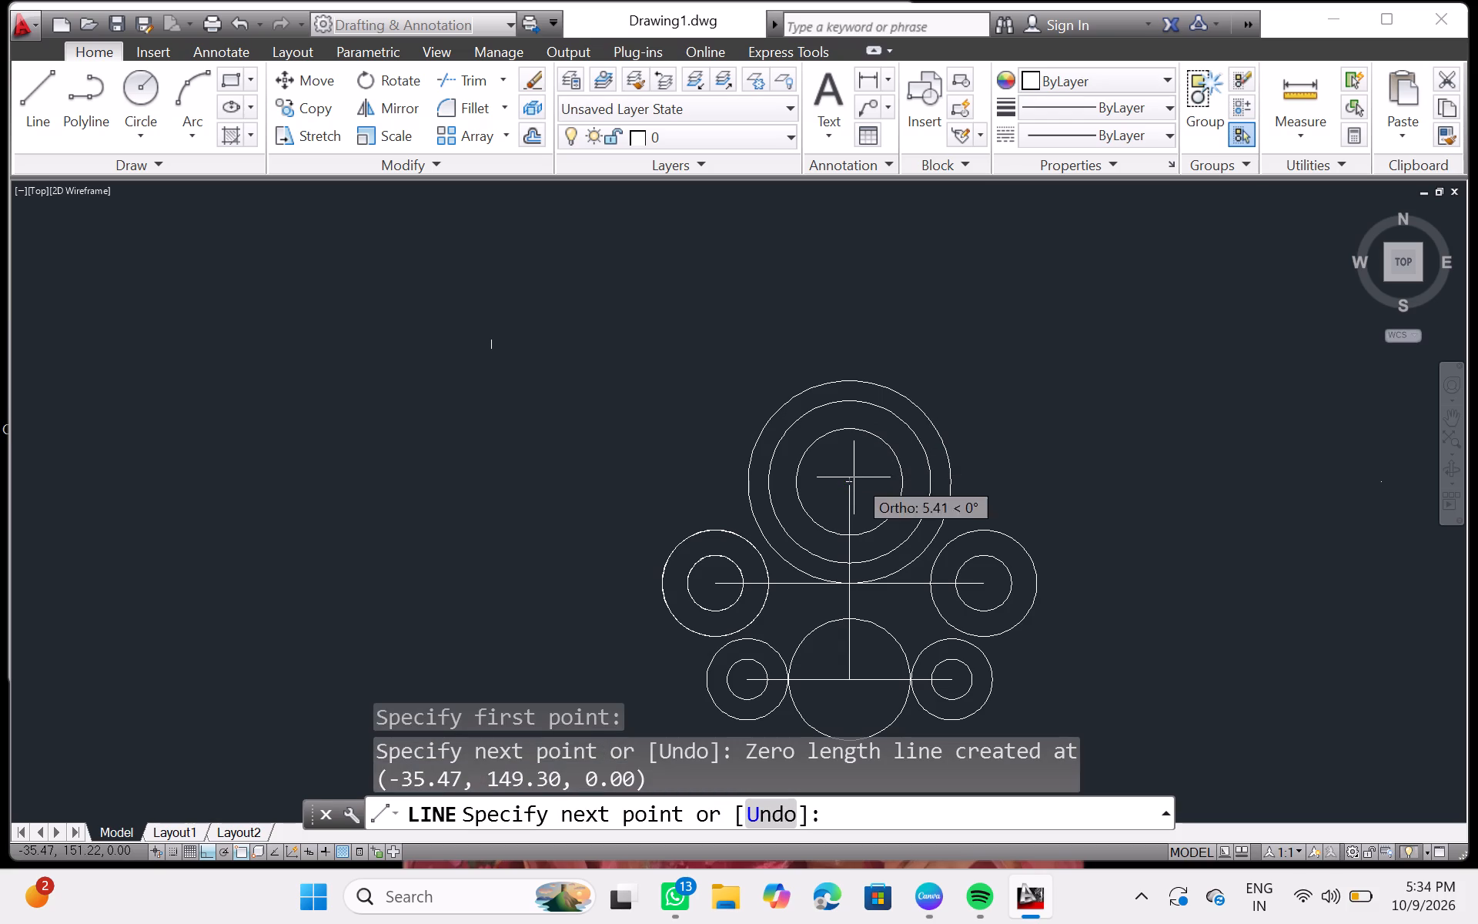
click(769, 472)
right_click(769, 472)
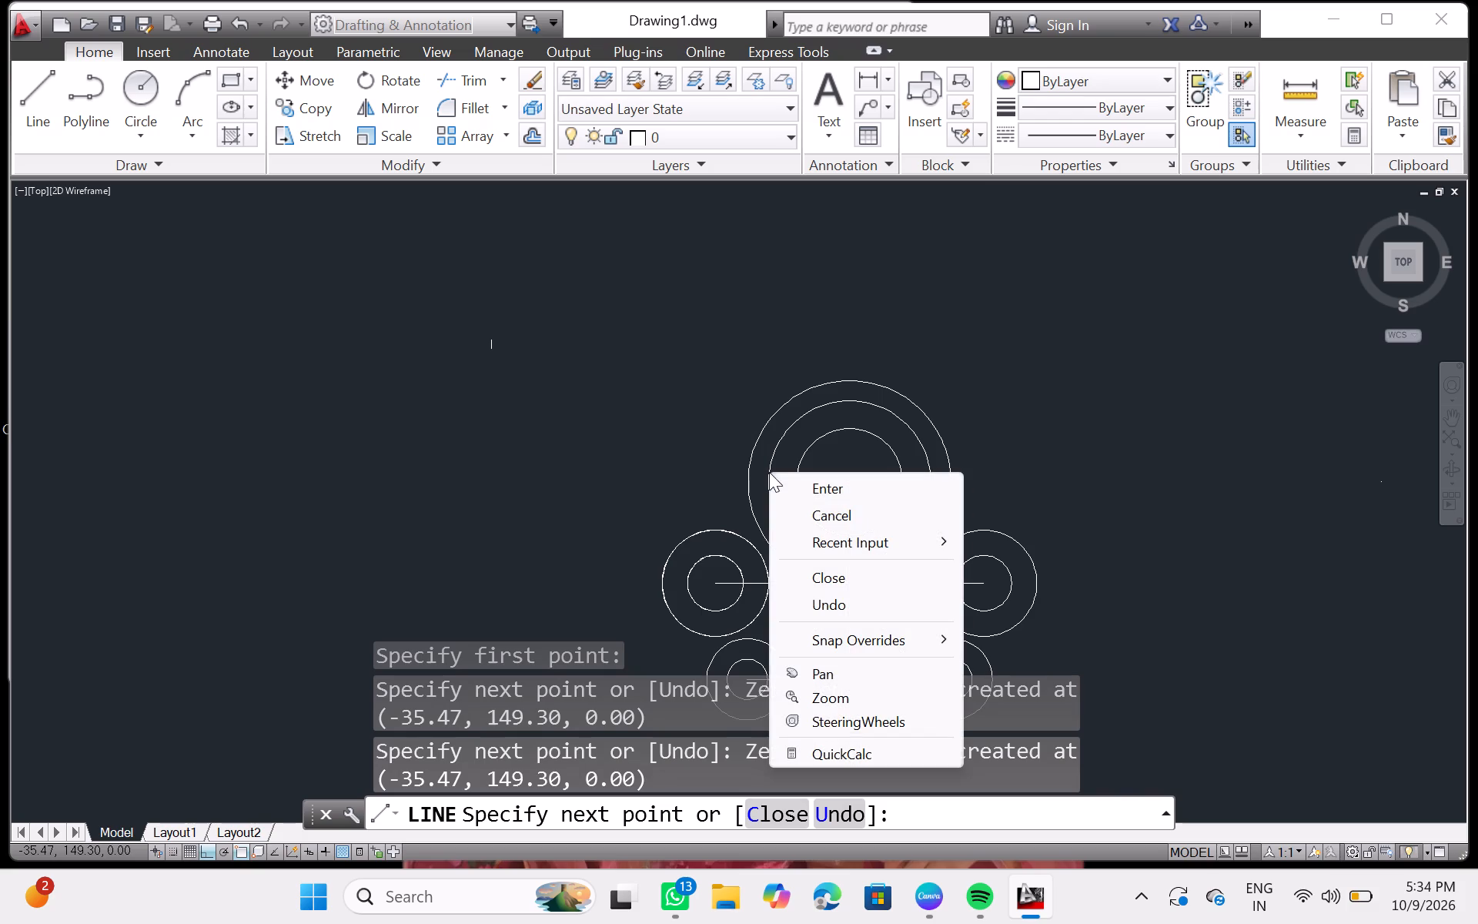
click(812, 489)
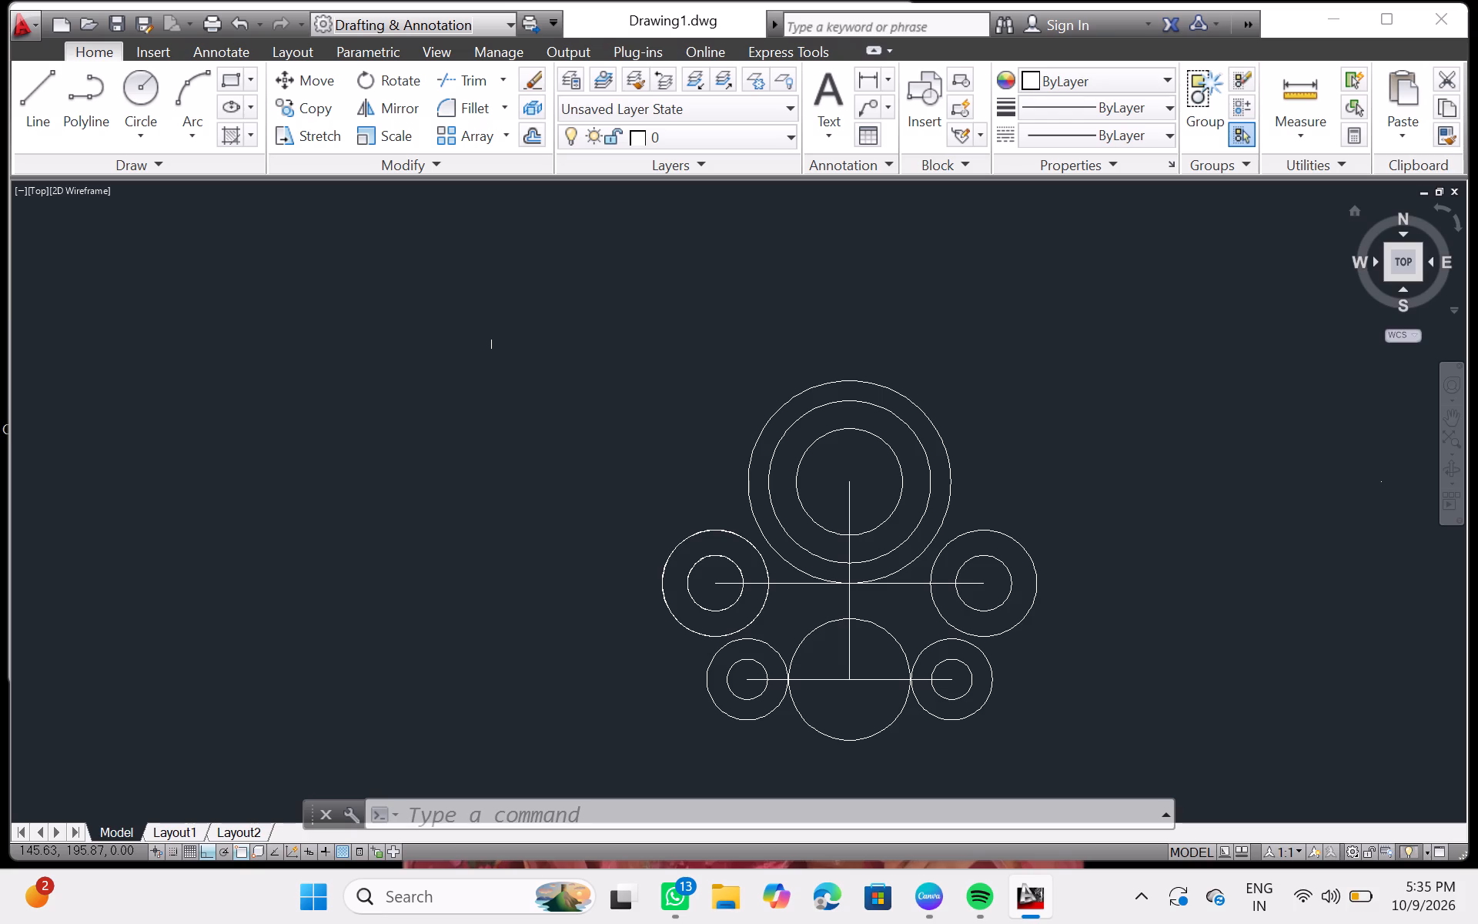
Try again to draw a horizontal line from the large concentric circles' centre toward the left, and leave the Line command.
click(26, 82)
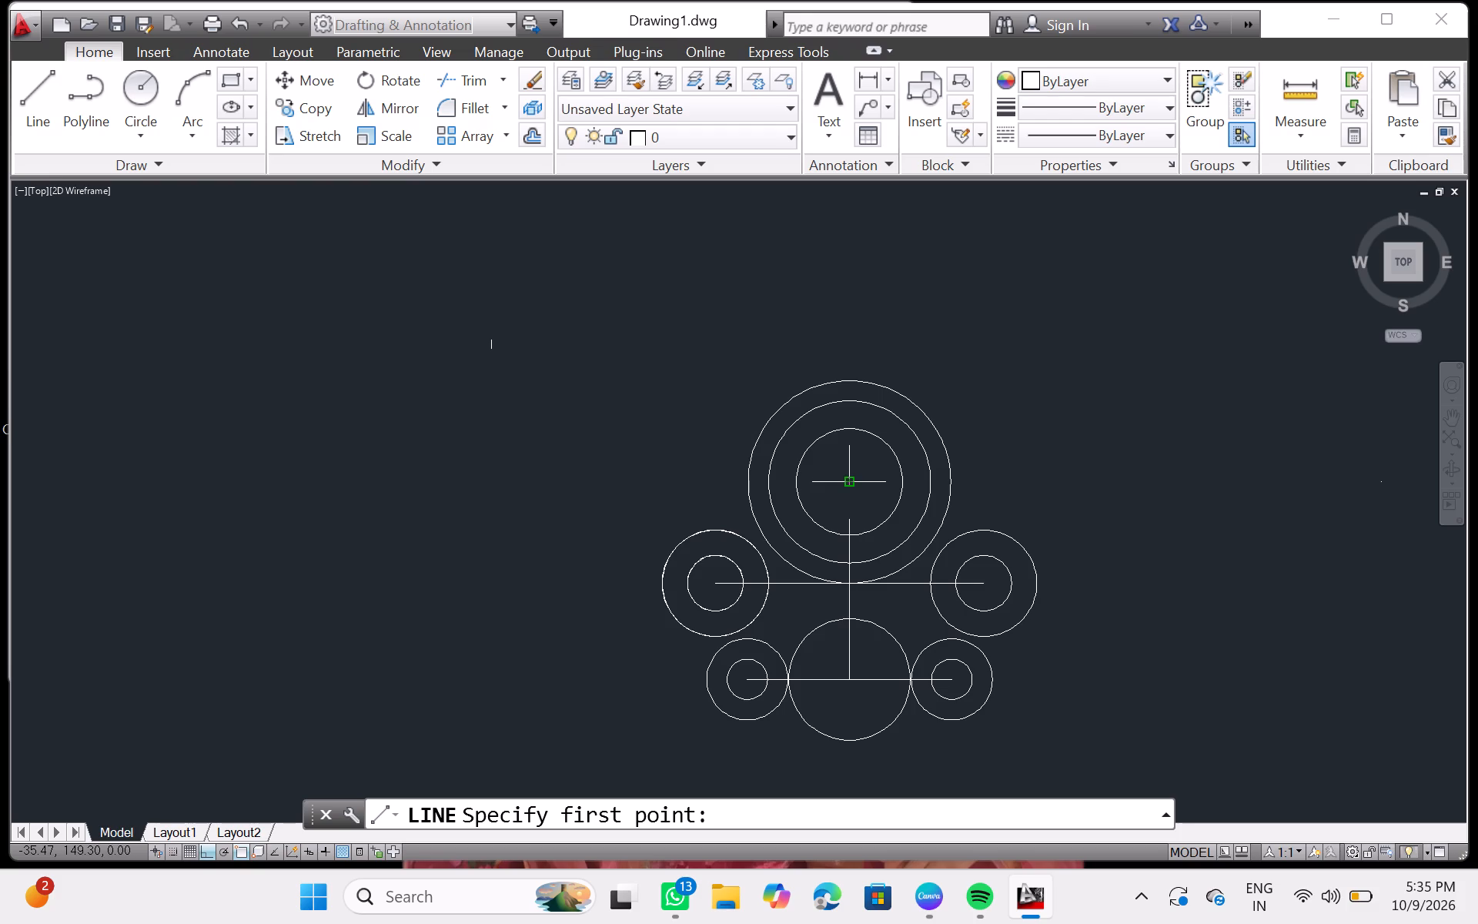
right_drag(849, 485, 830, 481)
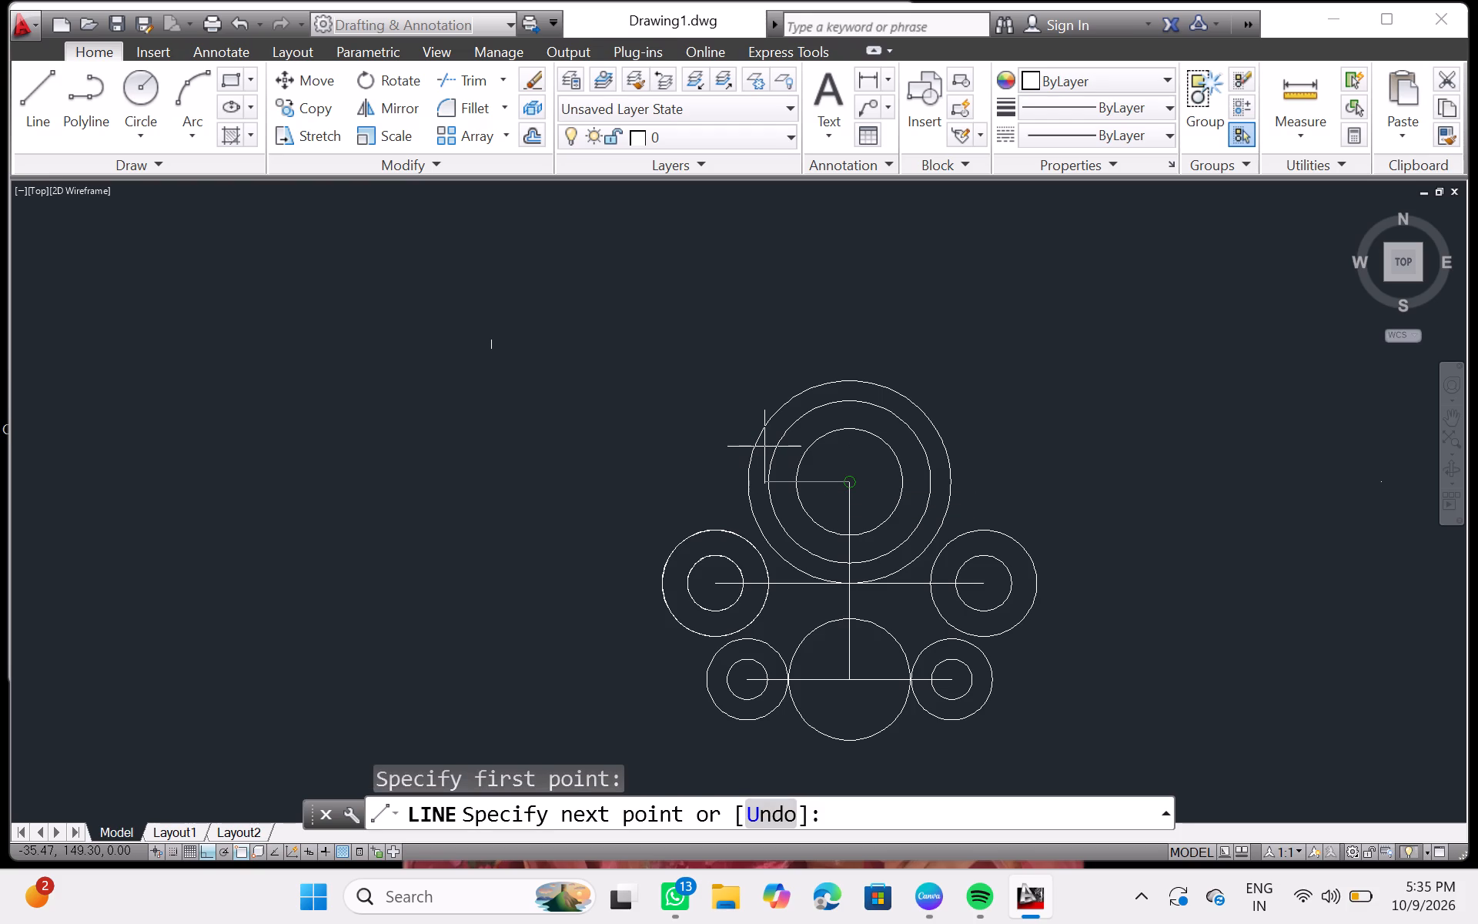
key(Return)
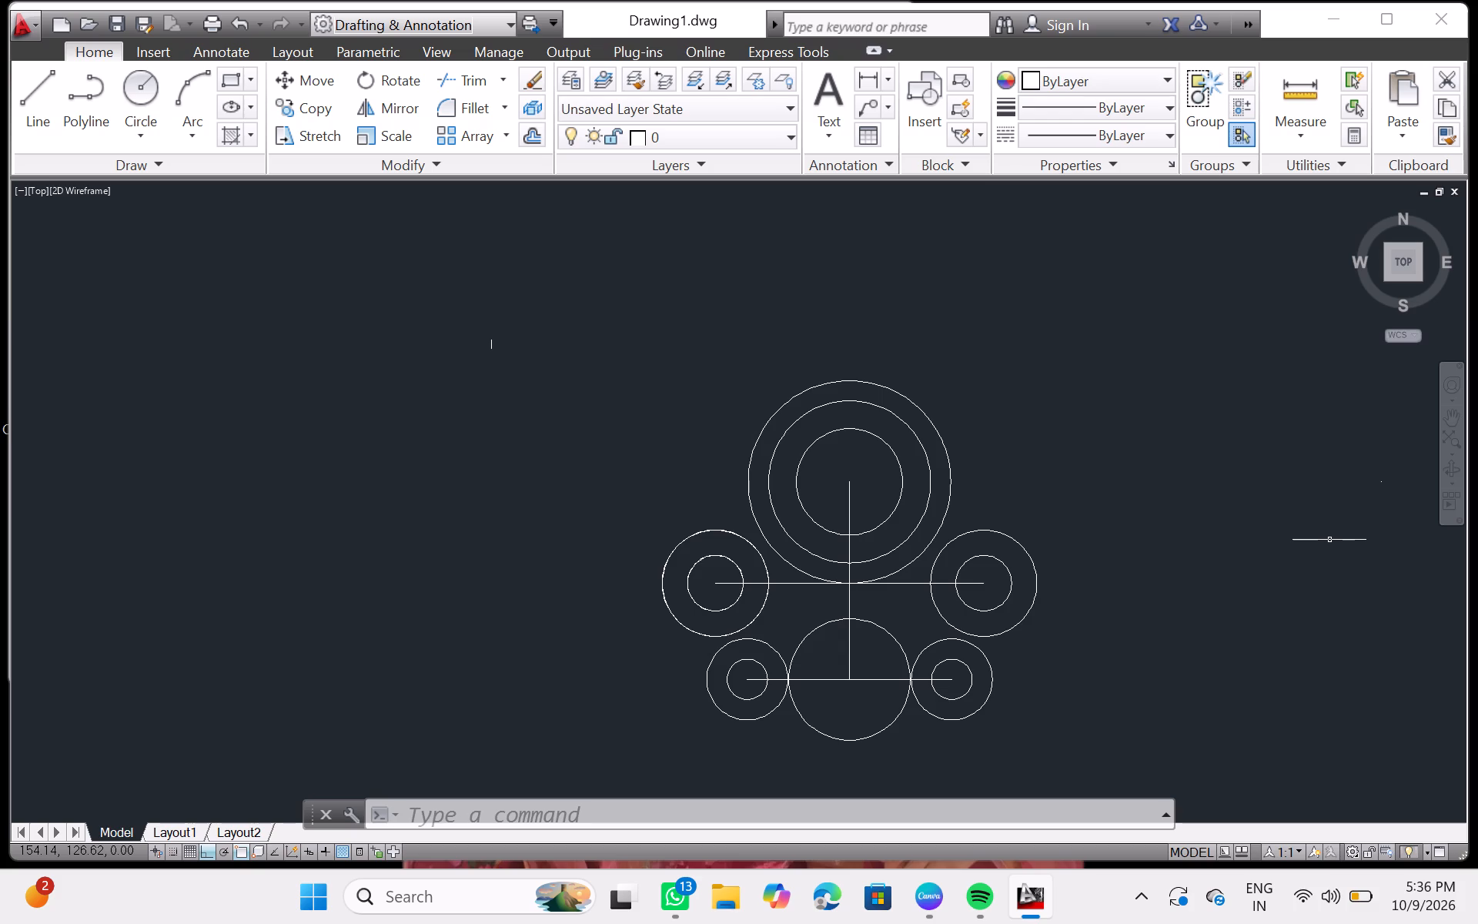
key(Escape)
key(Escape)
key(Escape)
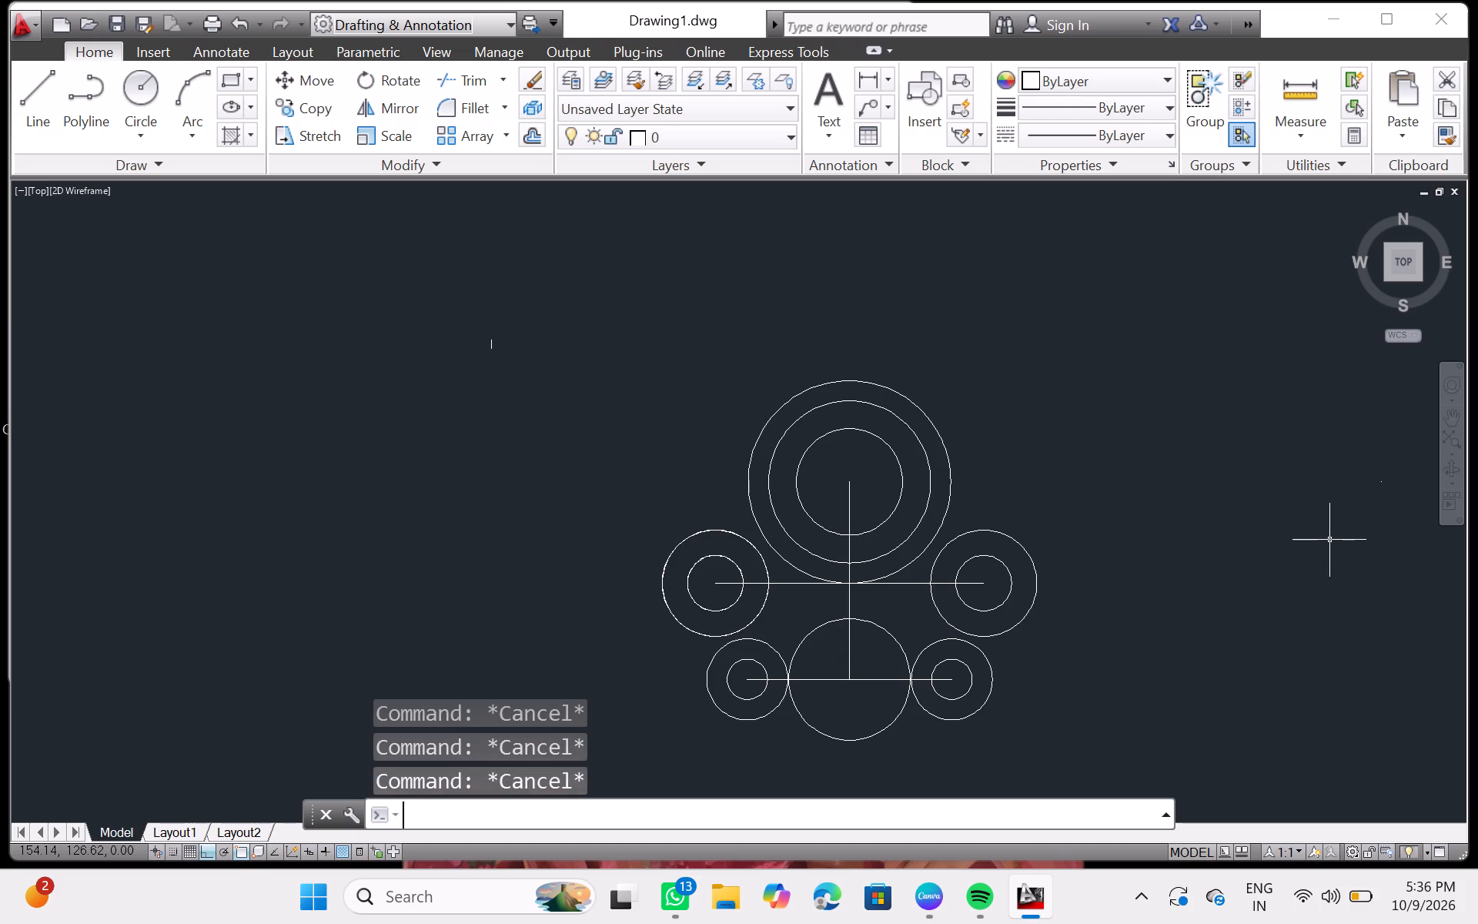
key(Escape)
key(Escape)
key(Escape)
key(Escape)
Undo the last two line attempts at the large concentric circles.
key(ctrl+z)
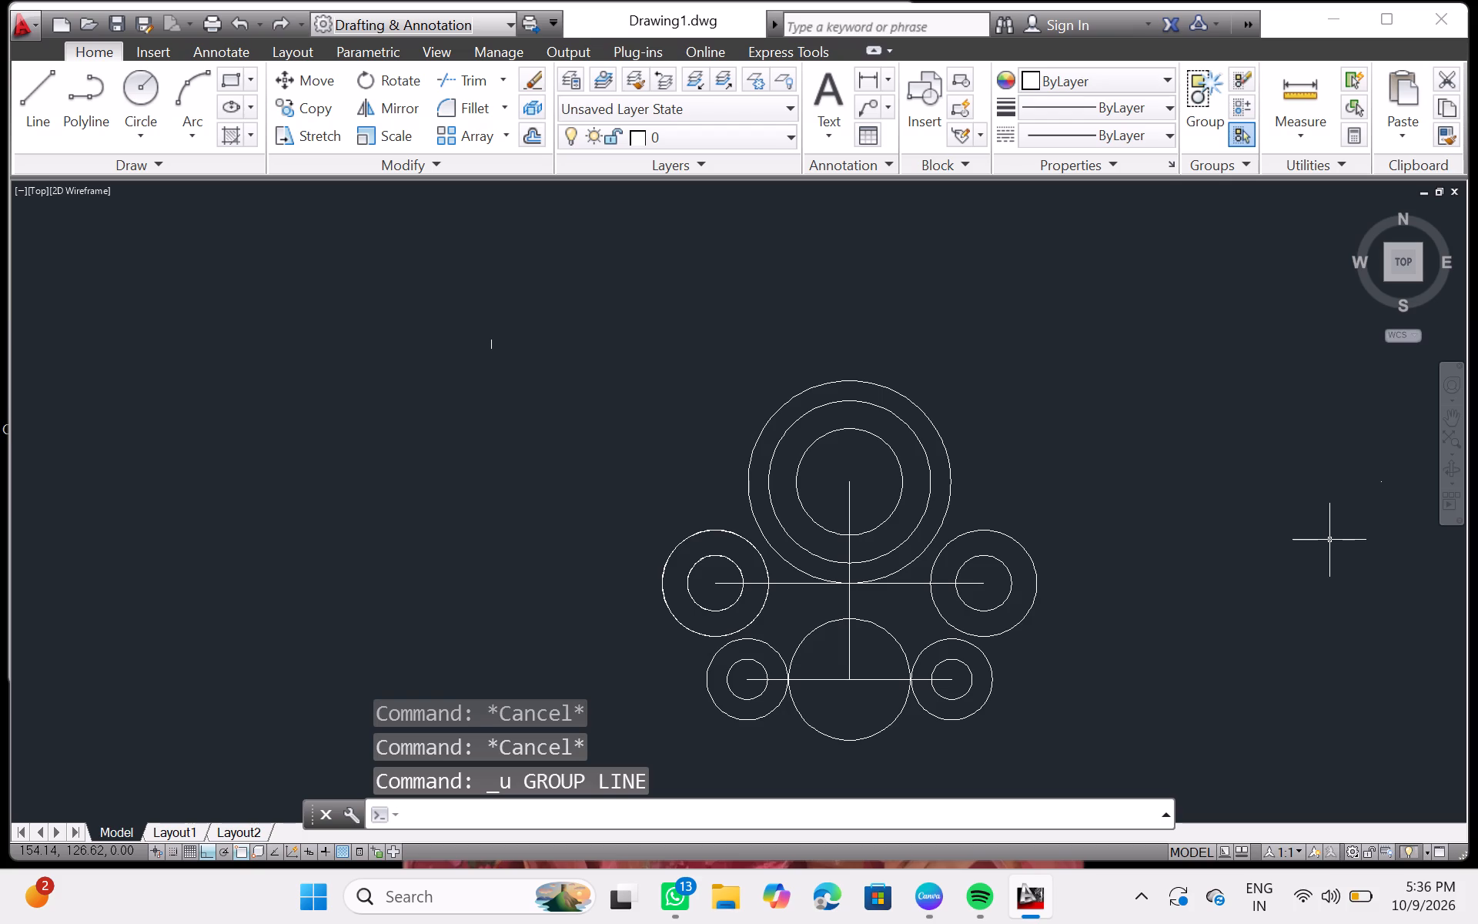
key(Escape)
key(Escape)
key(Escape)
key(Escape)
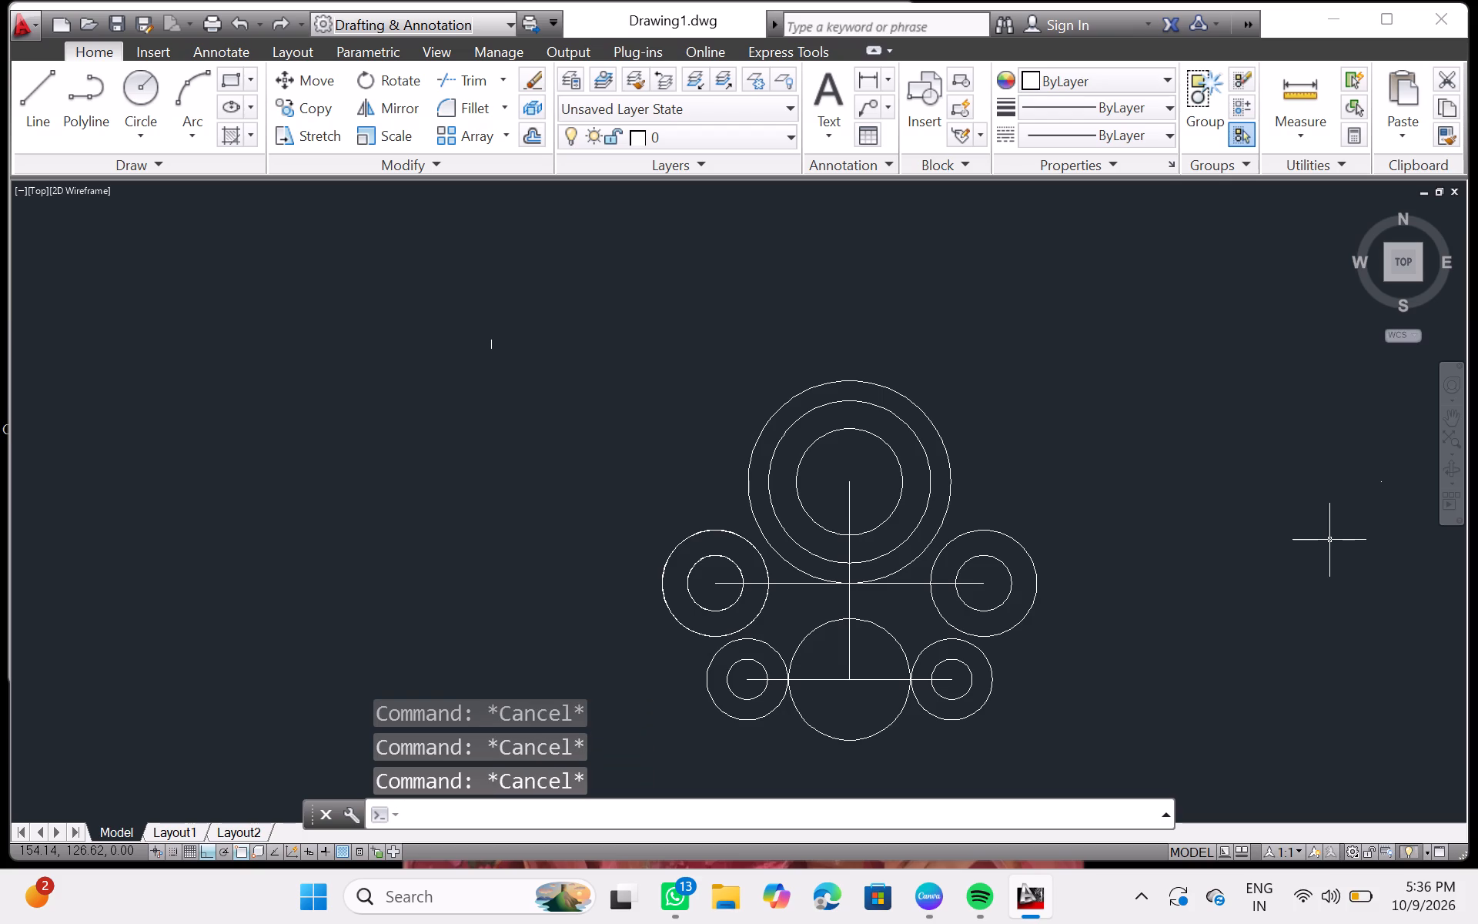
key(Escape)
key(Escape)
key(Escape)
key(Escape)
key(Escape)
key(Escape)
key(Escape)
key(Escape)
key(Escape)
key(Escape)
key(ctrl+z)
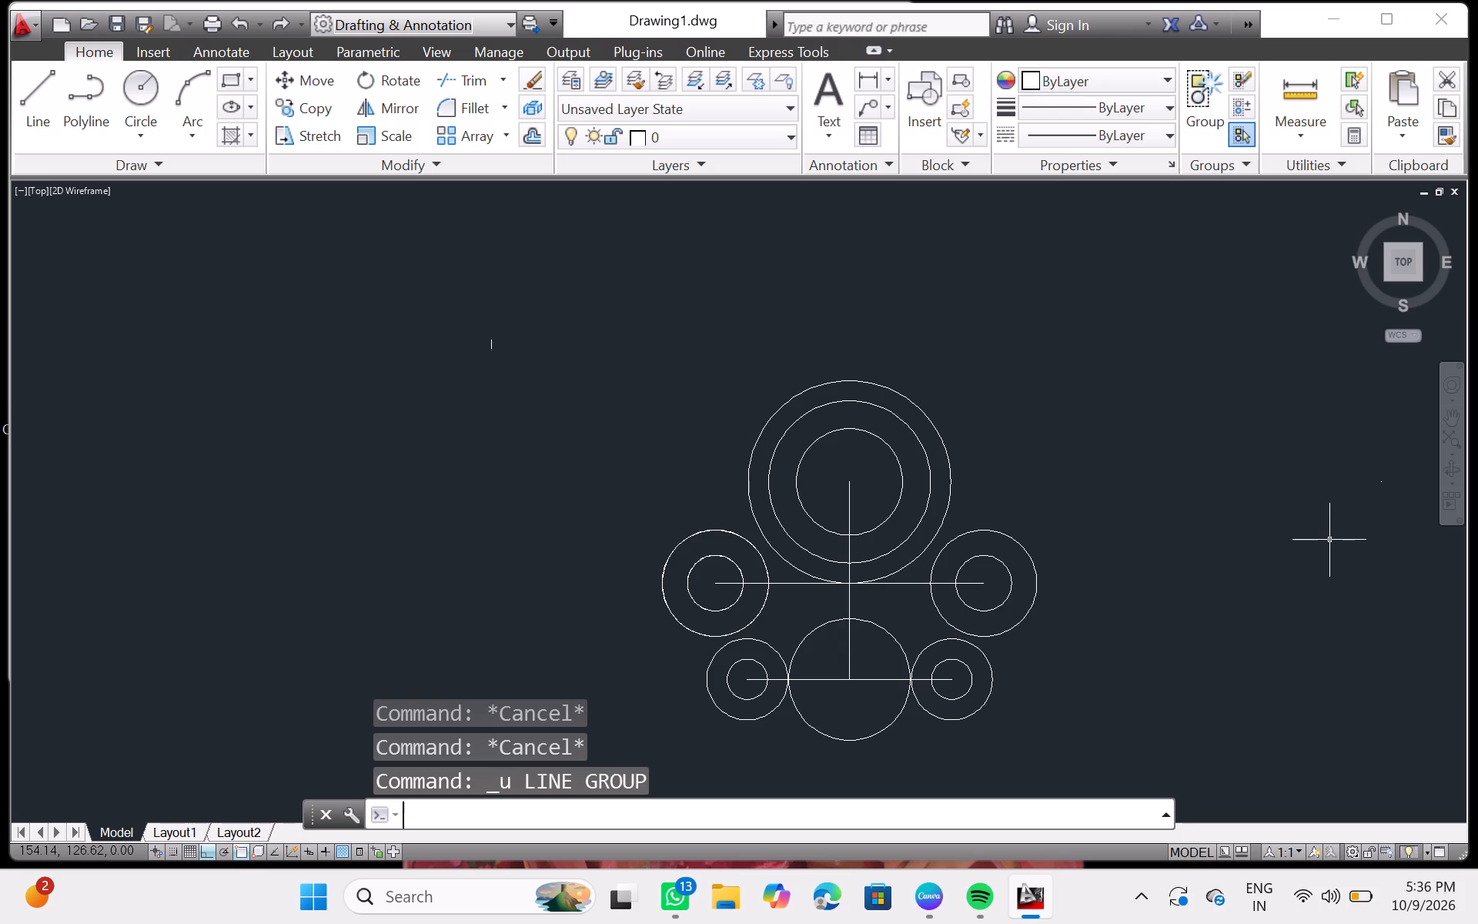
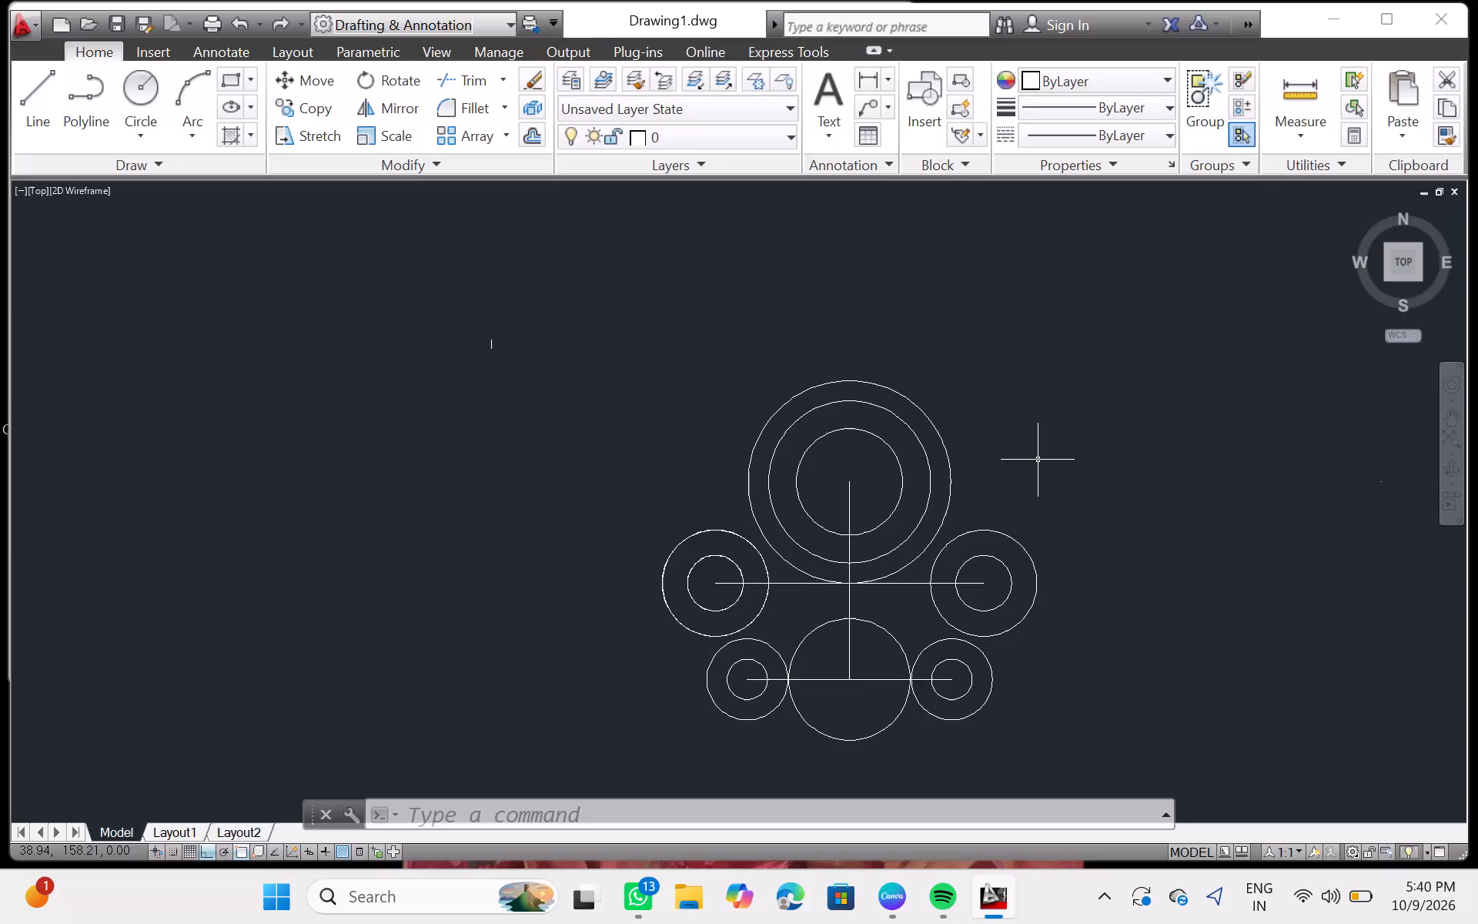
Try to draw a horizontal line from the large concentric circles' centre to the middle circle's right side, and end the Line command.
right_drag(1473, 923, 1295, 923)
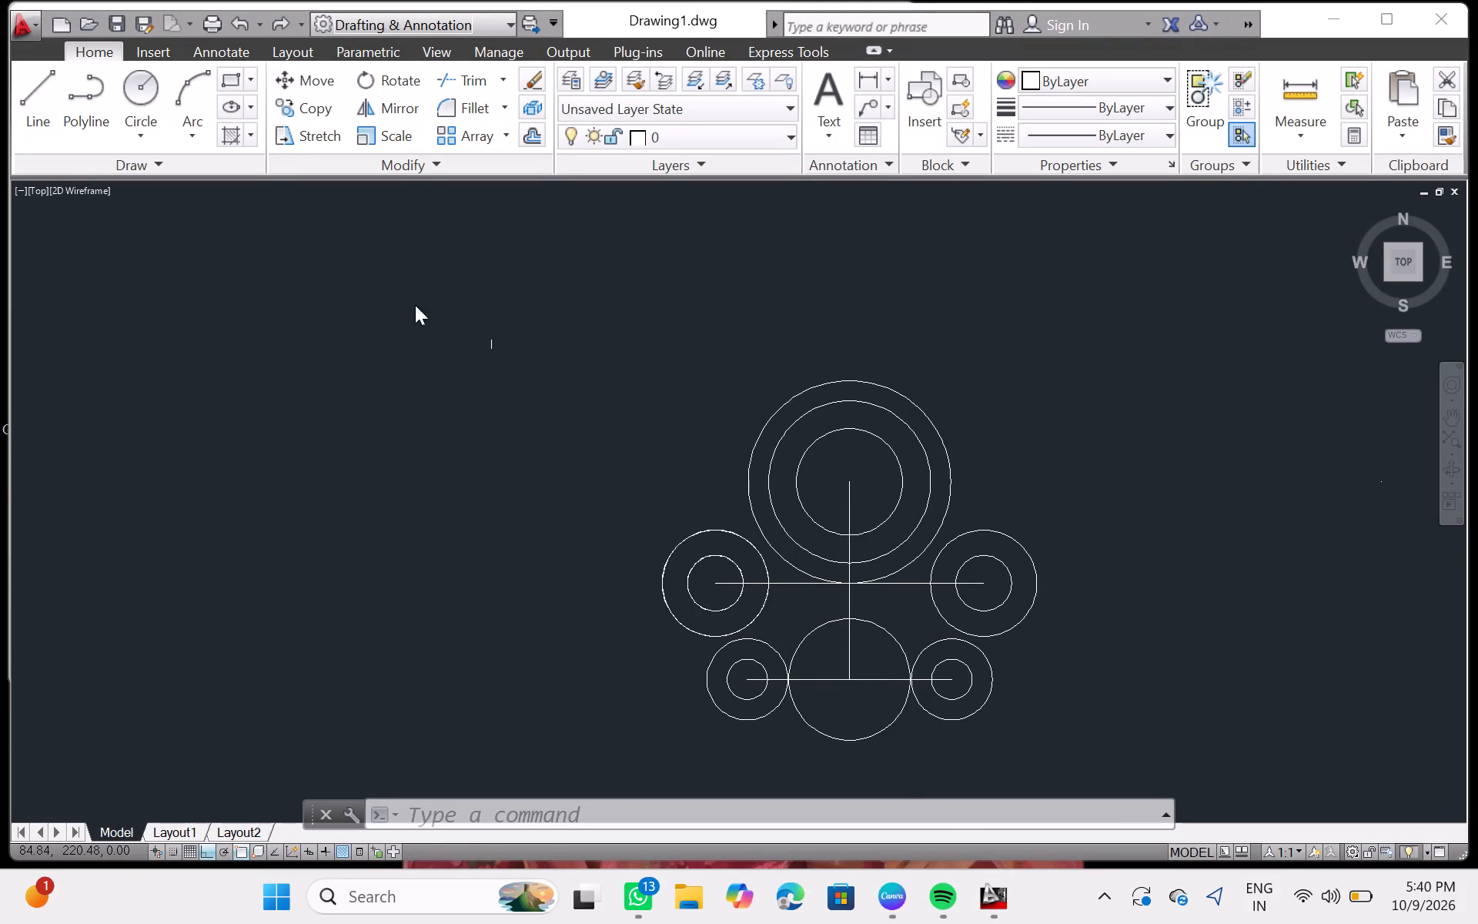
click(44, 86)
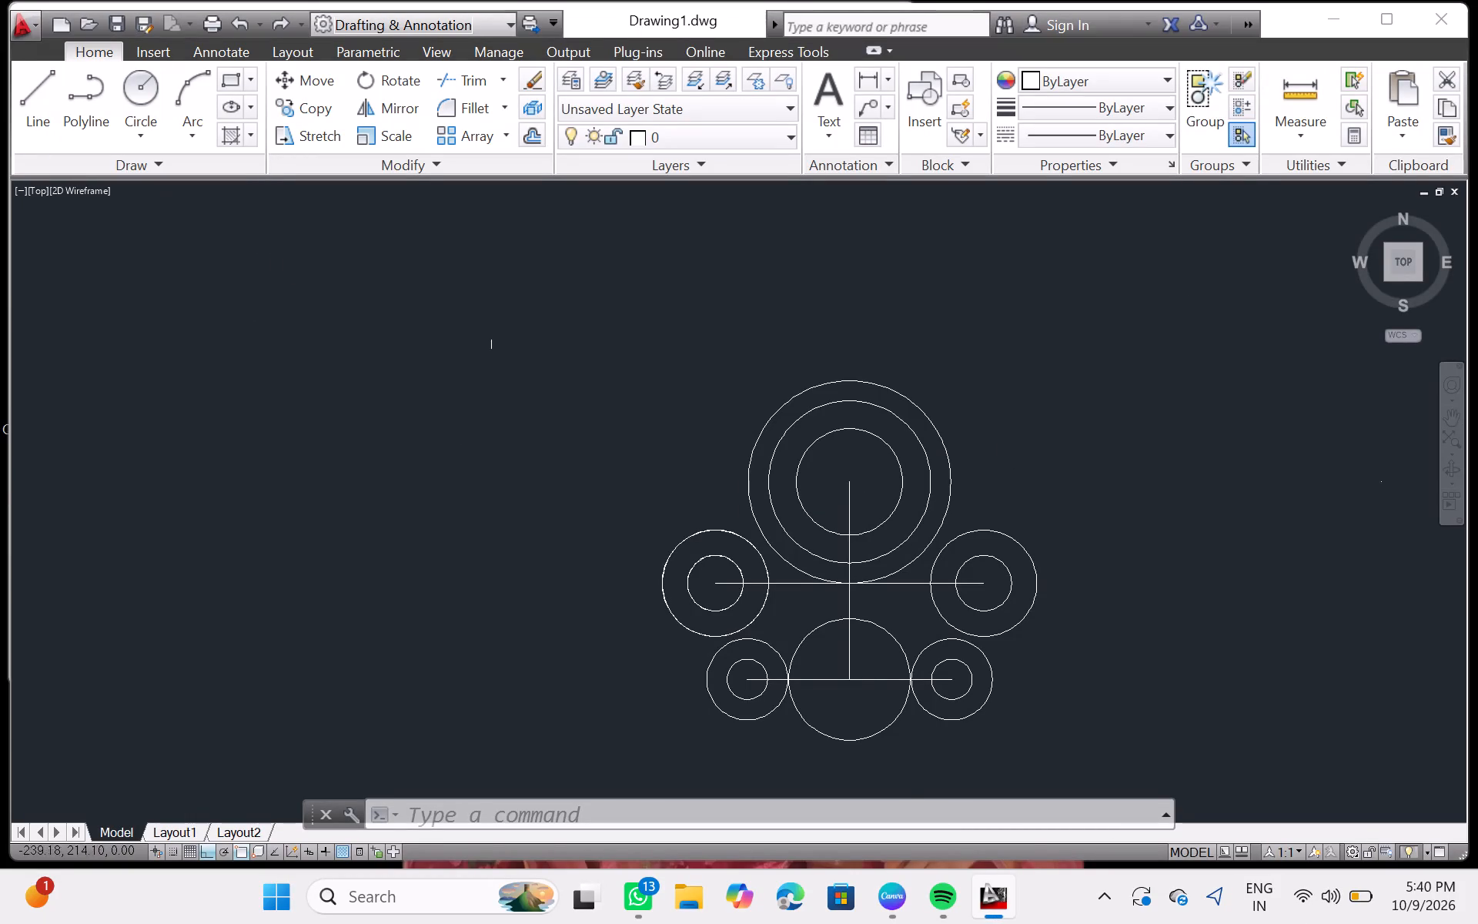
click(849, 484)
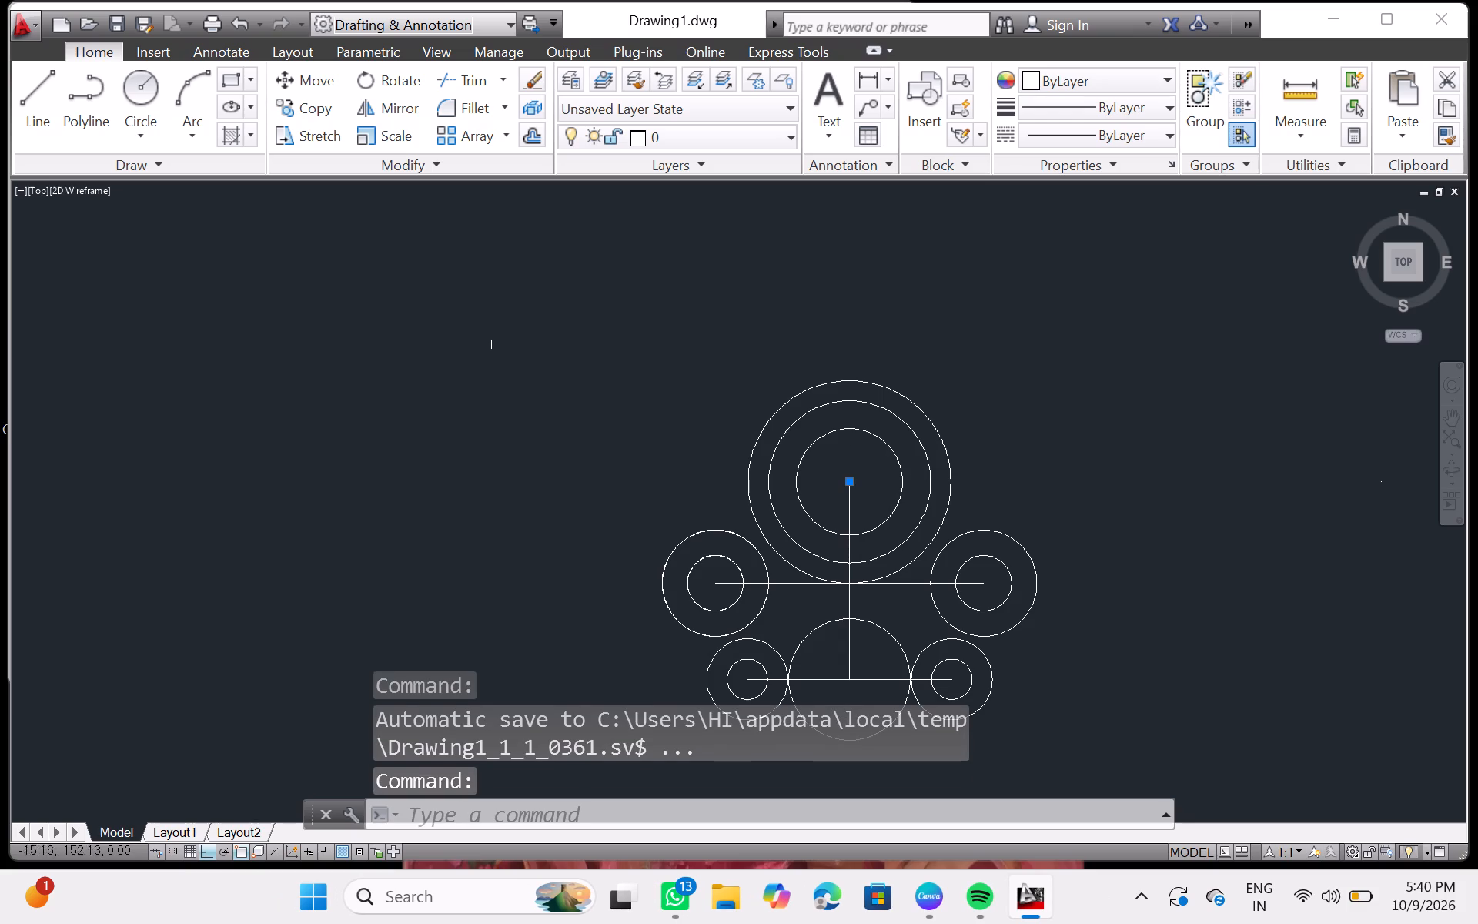
click(41, 123)
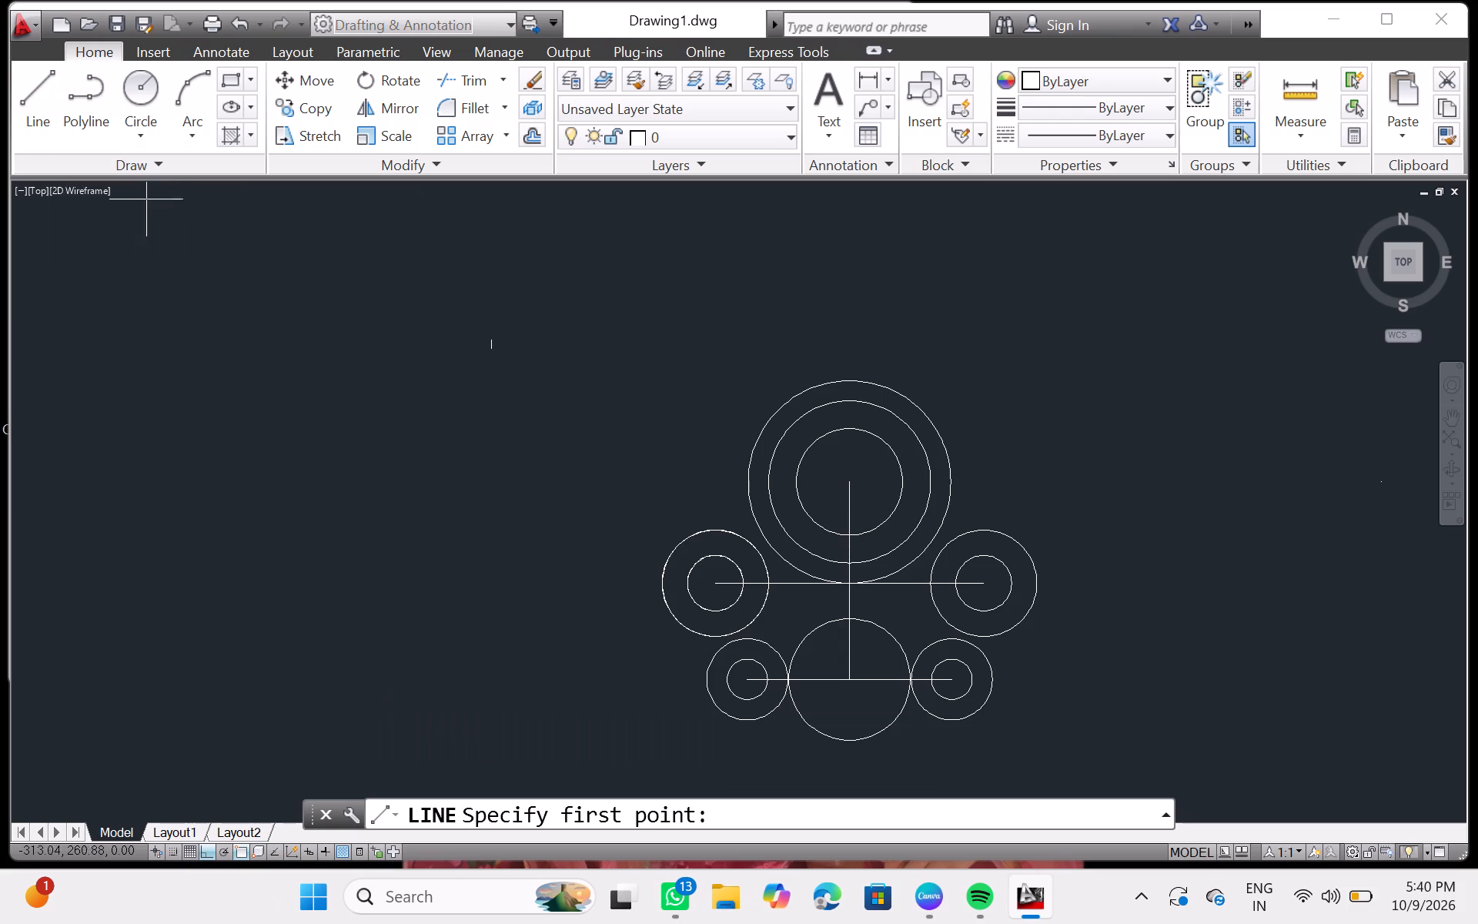
click(849, 487)
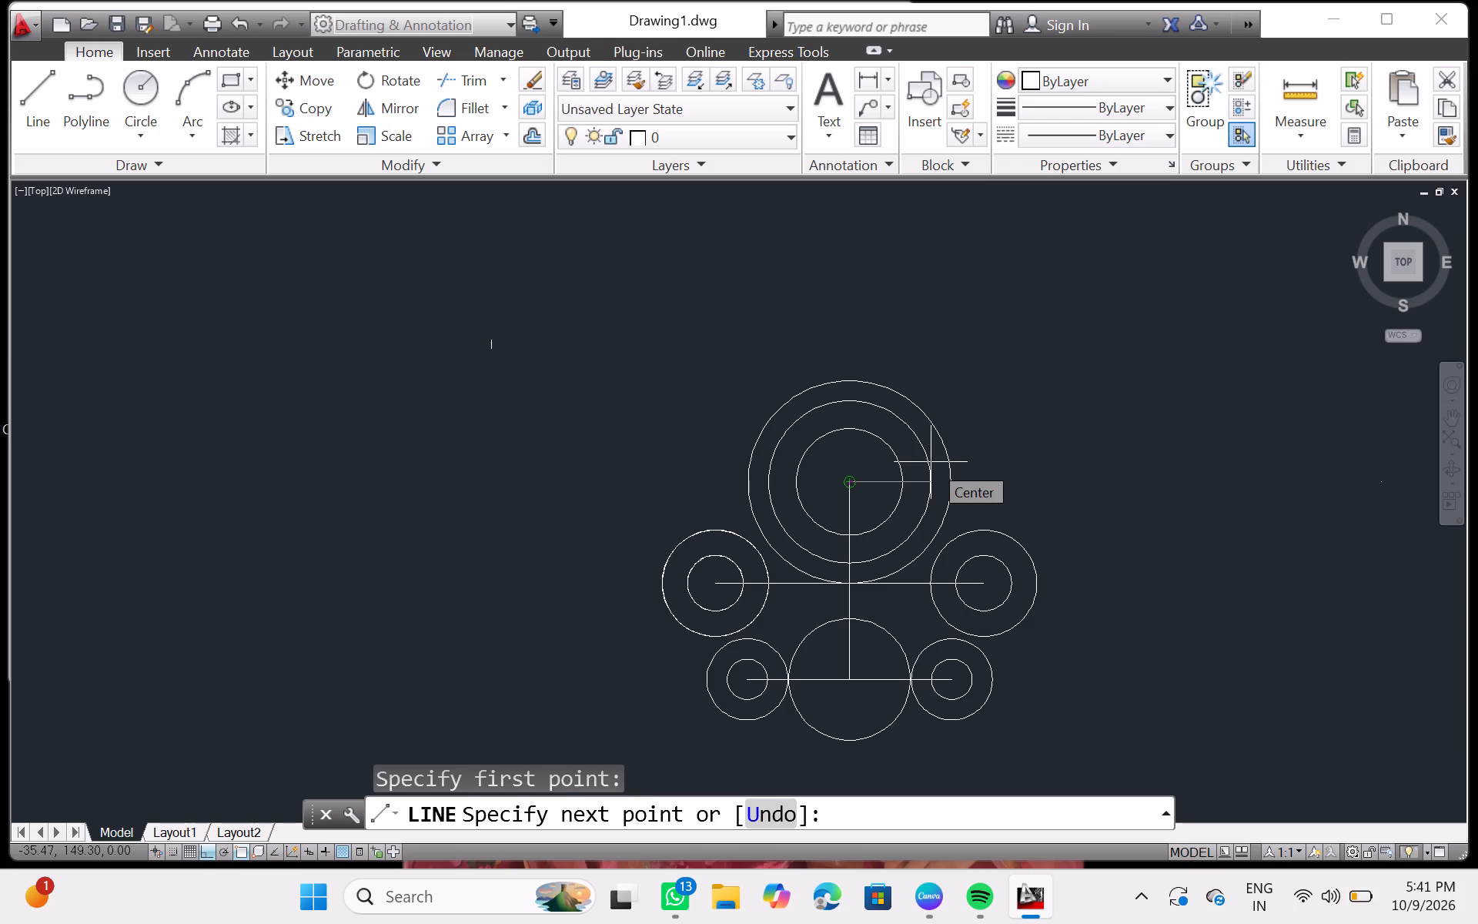
click(931, 462)
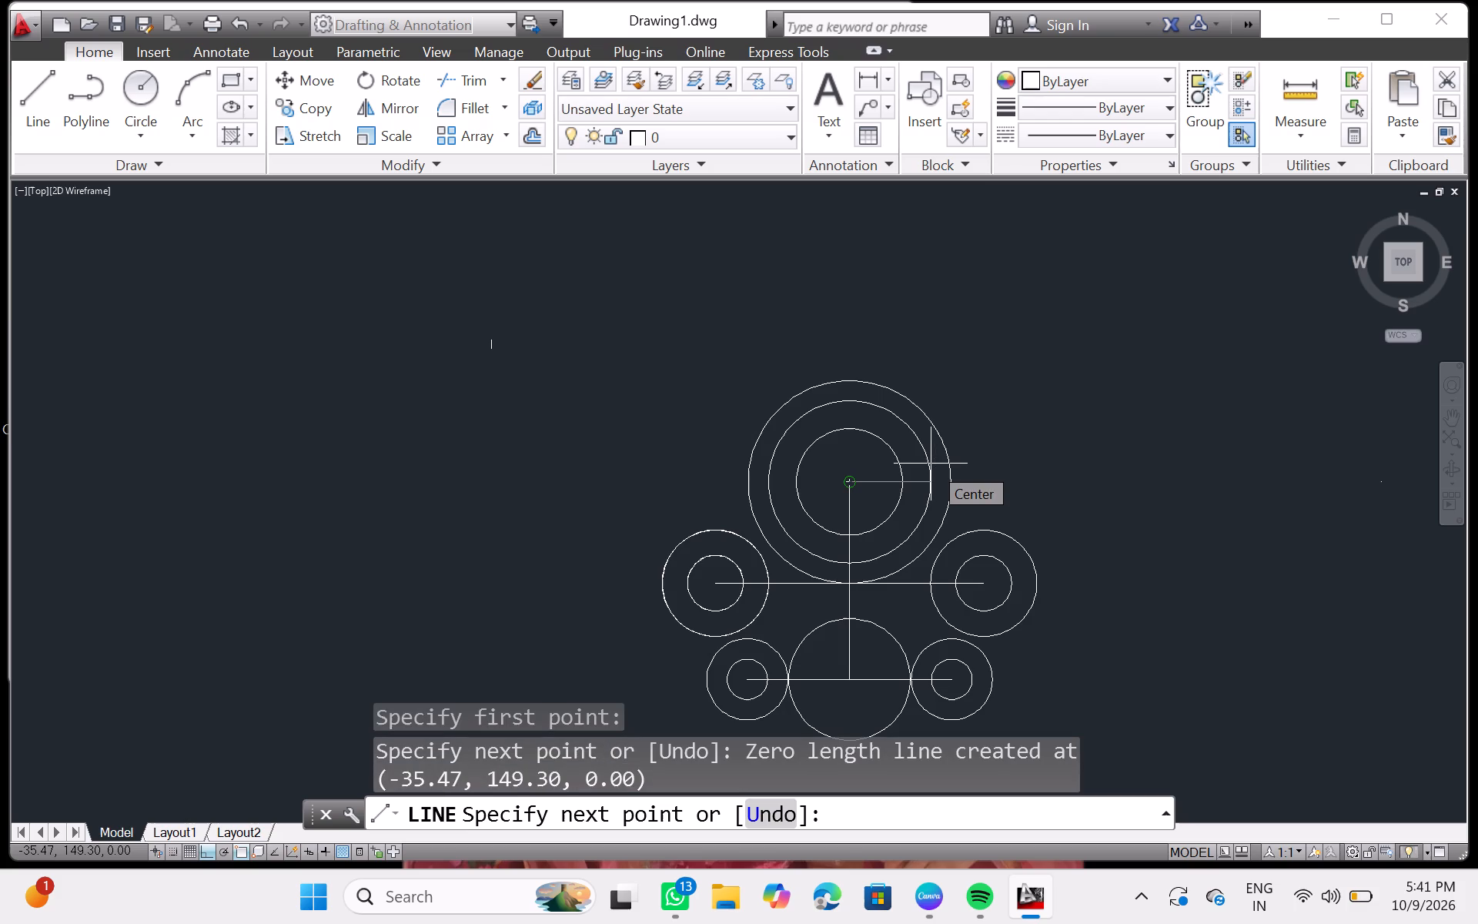
right_click(931, 464)
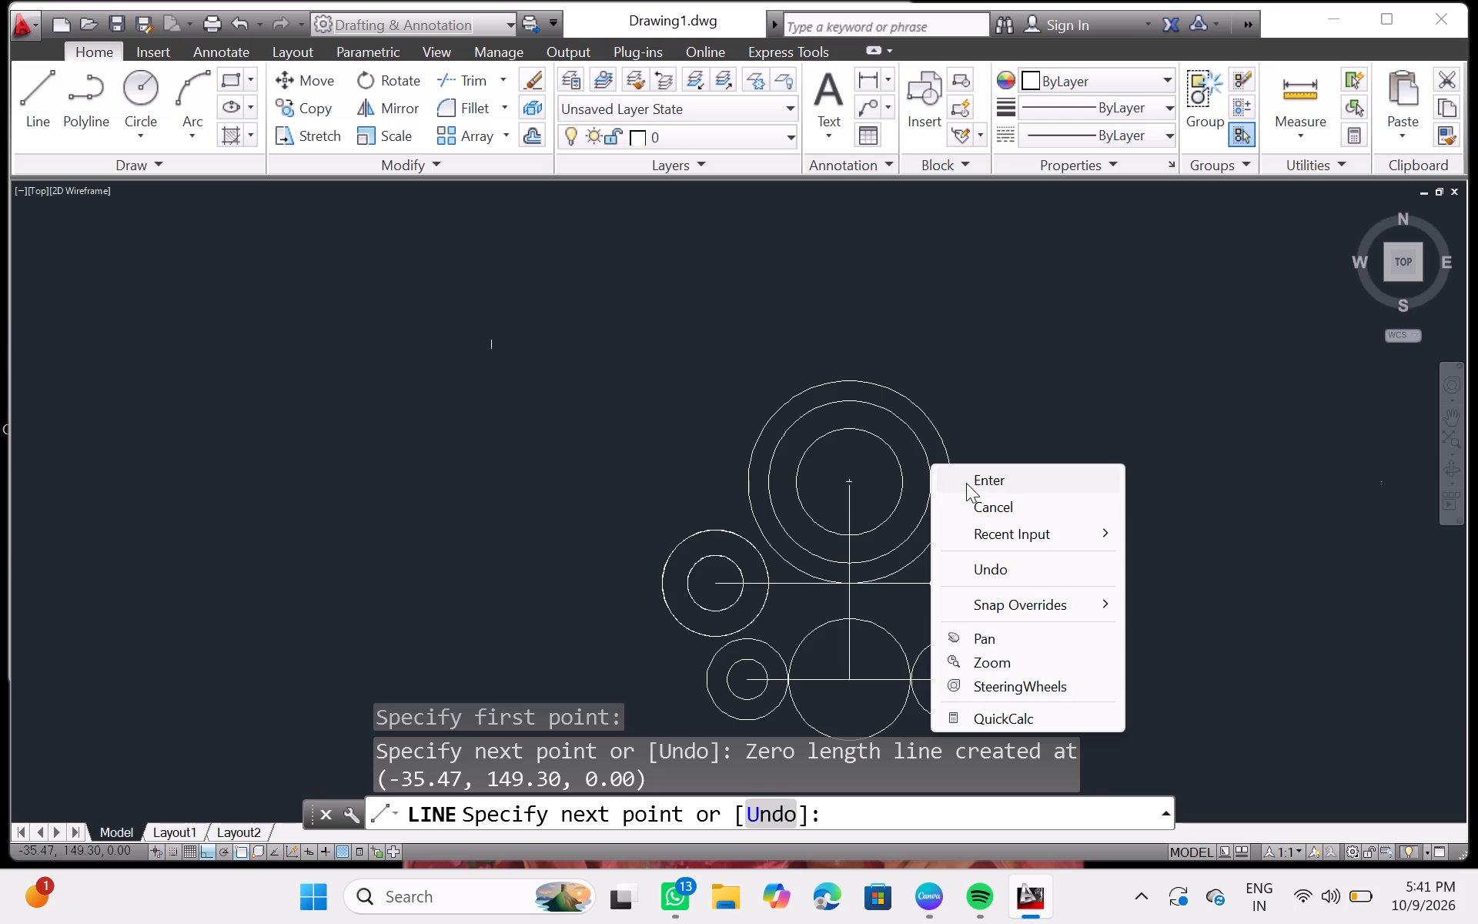
click(966, 483)
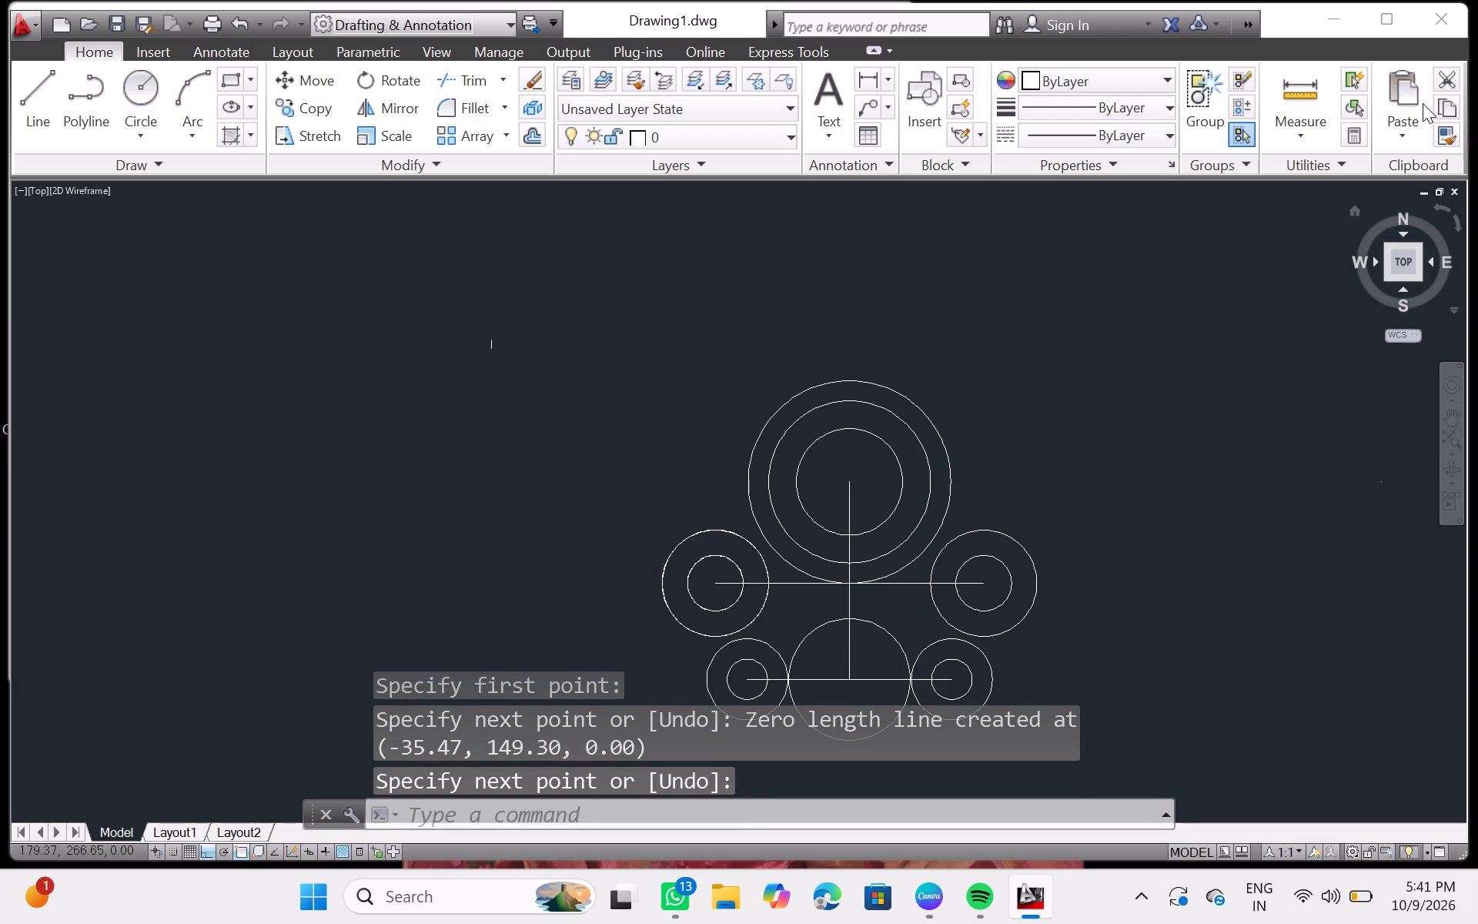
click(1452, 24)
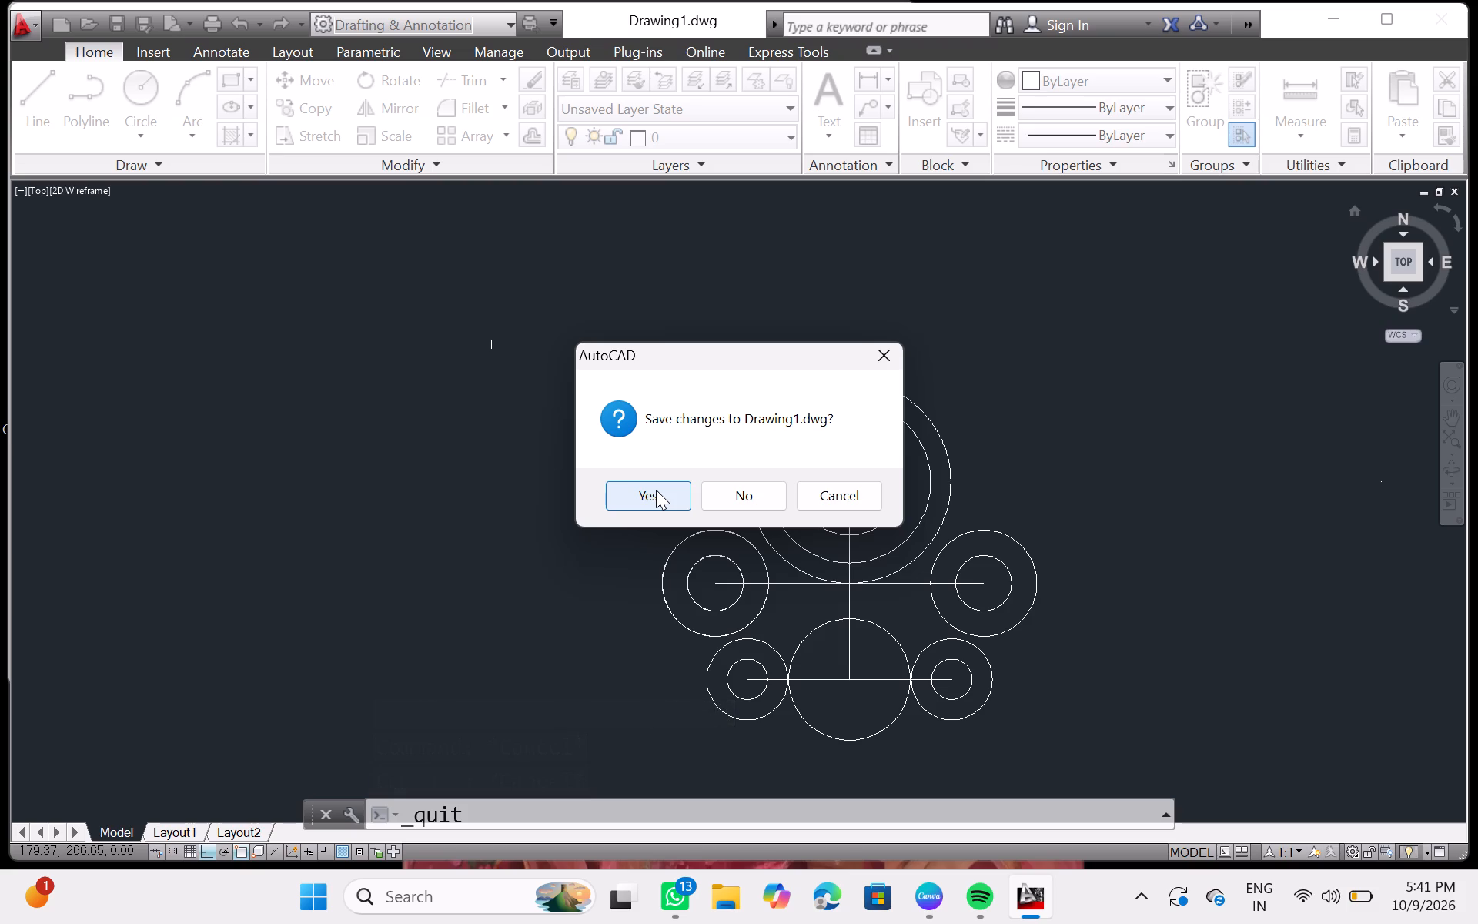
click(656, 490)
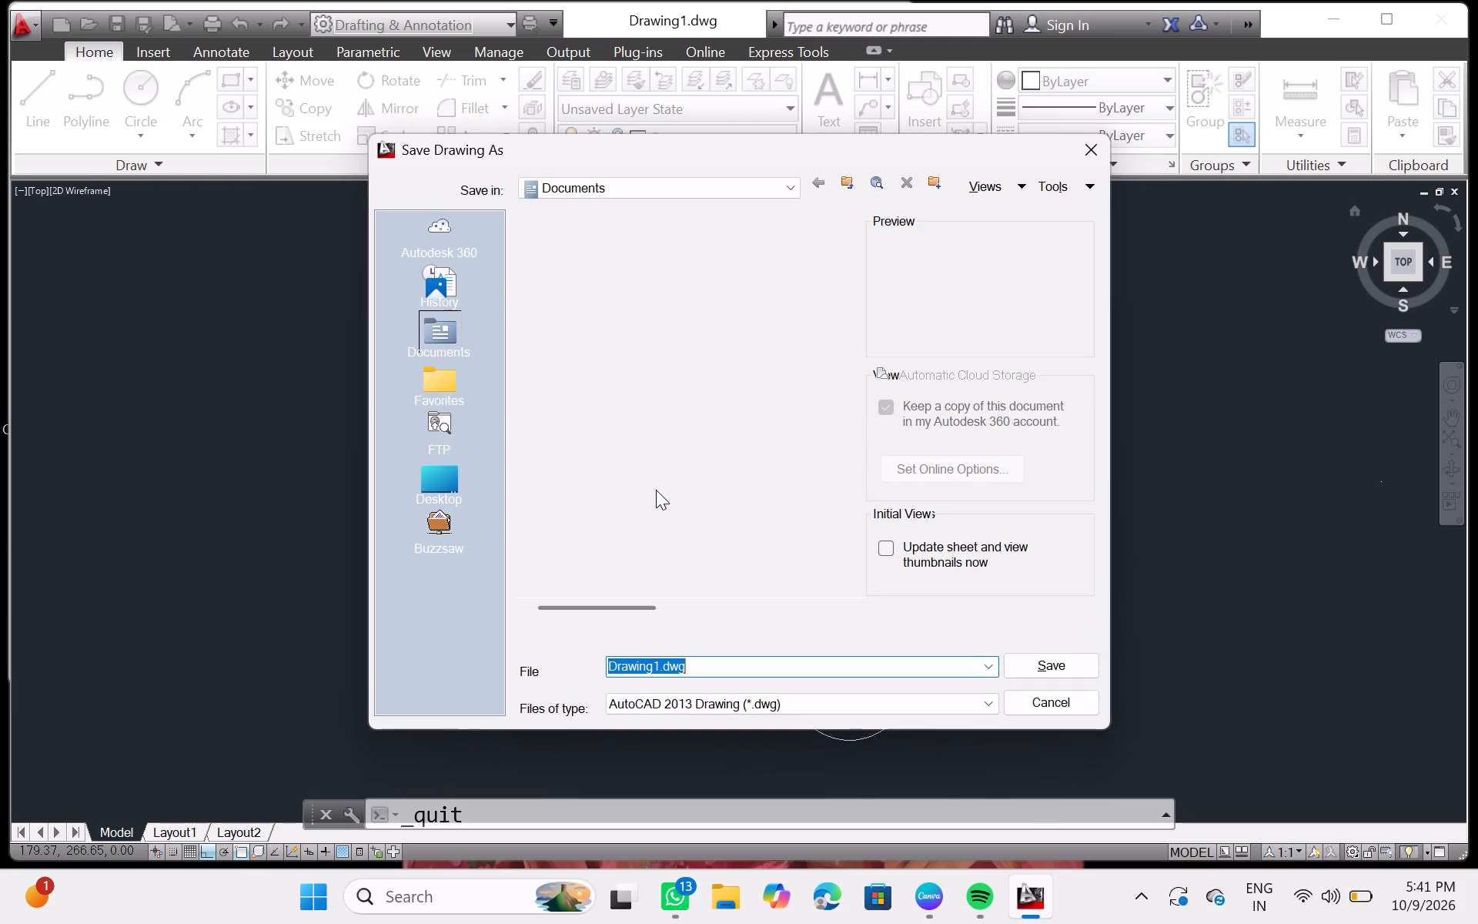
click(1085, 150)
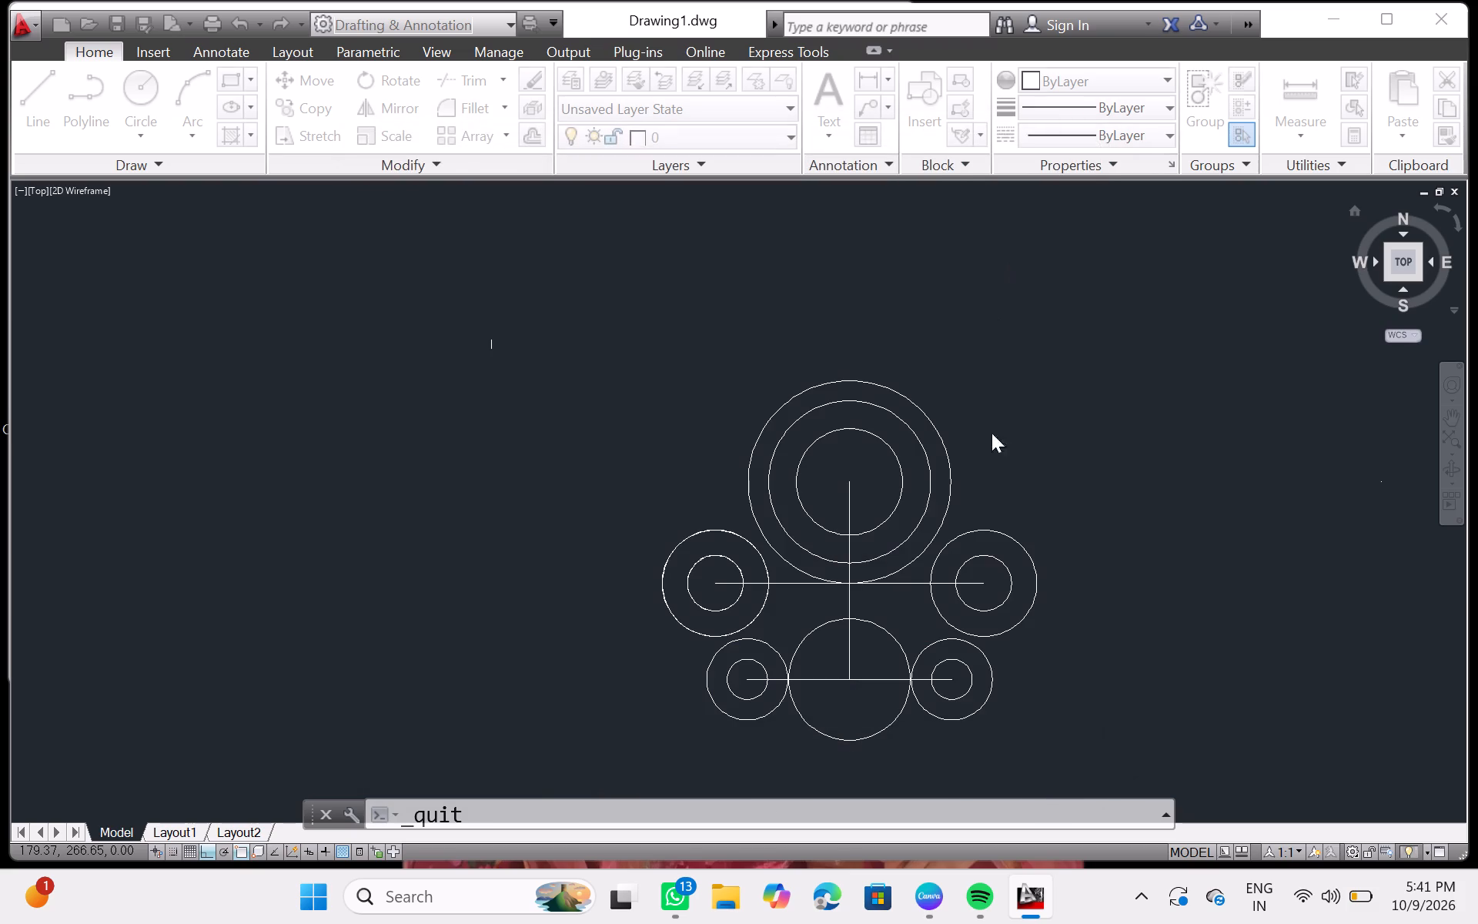
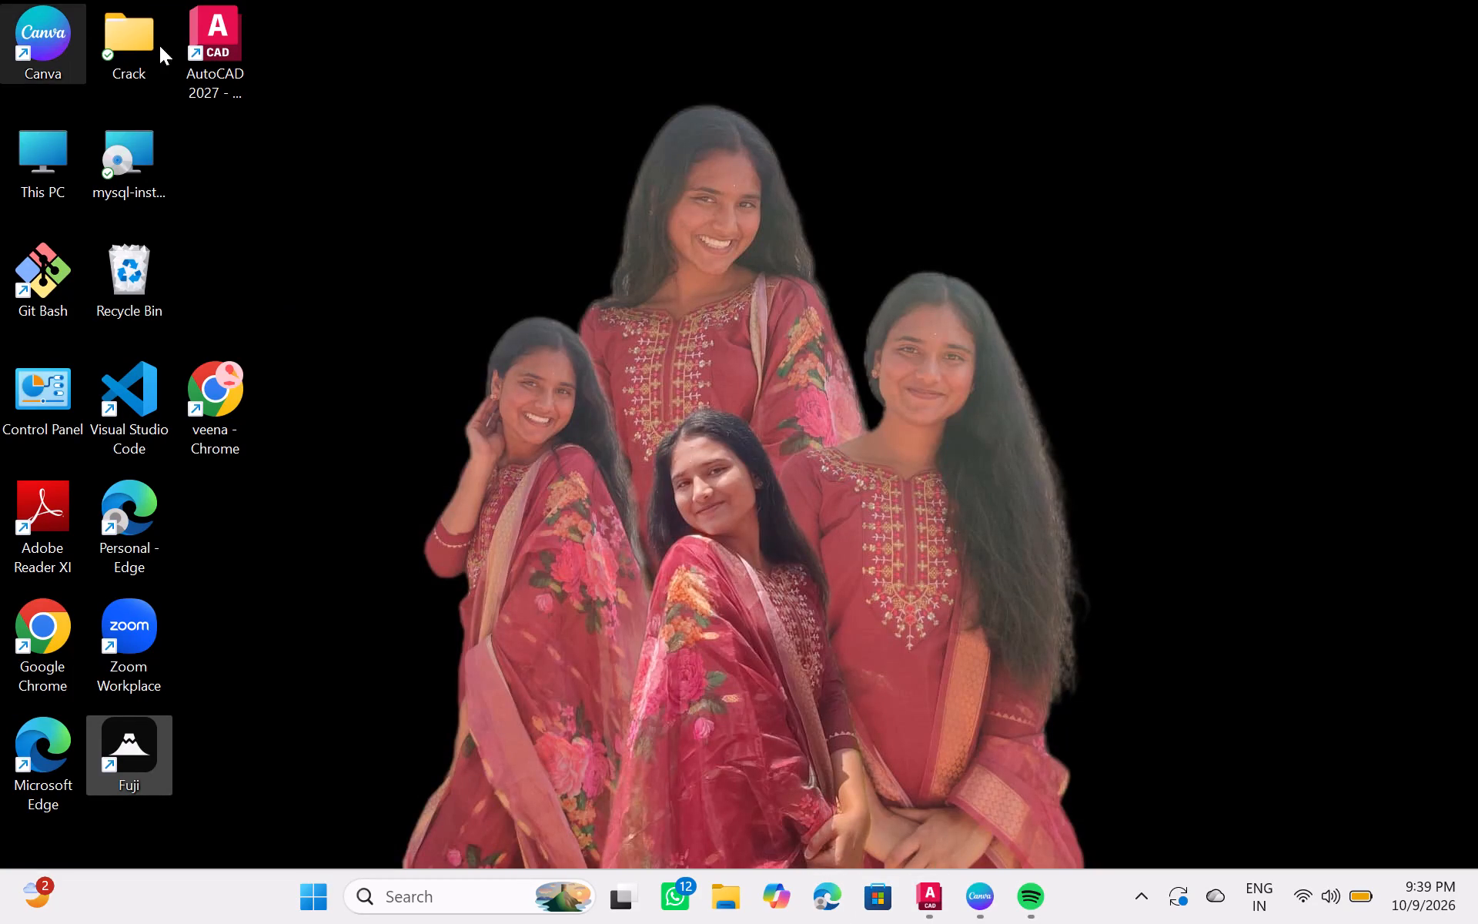
Launch AutoCAD 2027 and dismiss the DWG association, Autodesk Assistant and profile prompts.
double_click(218, 35)
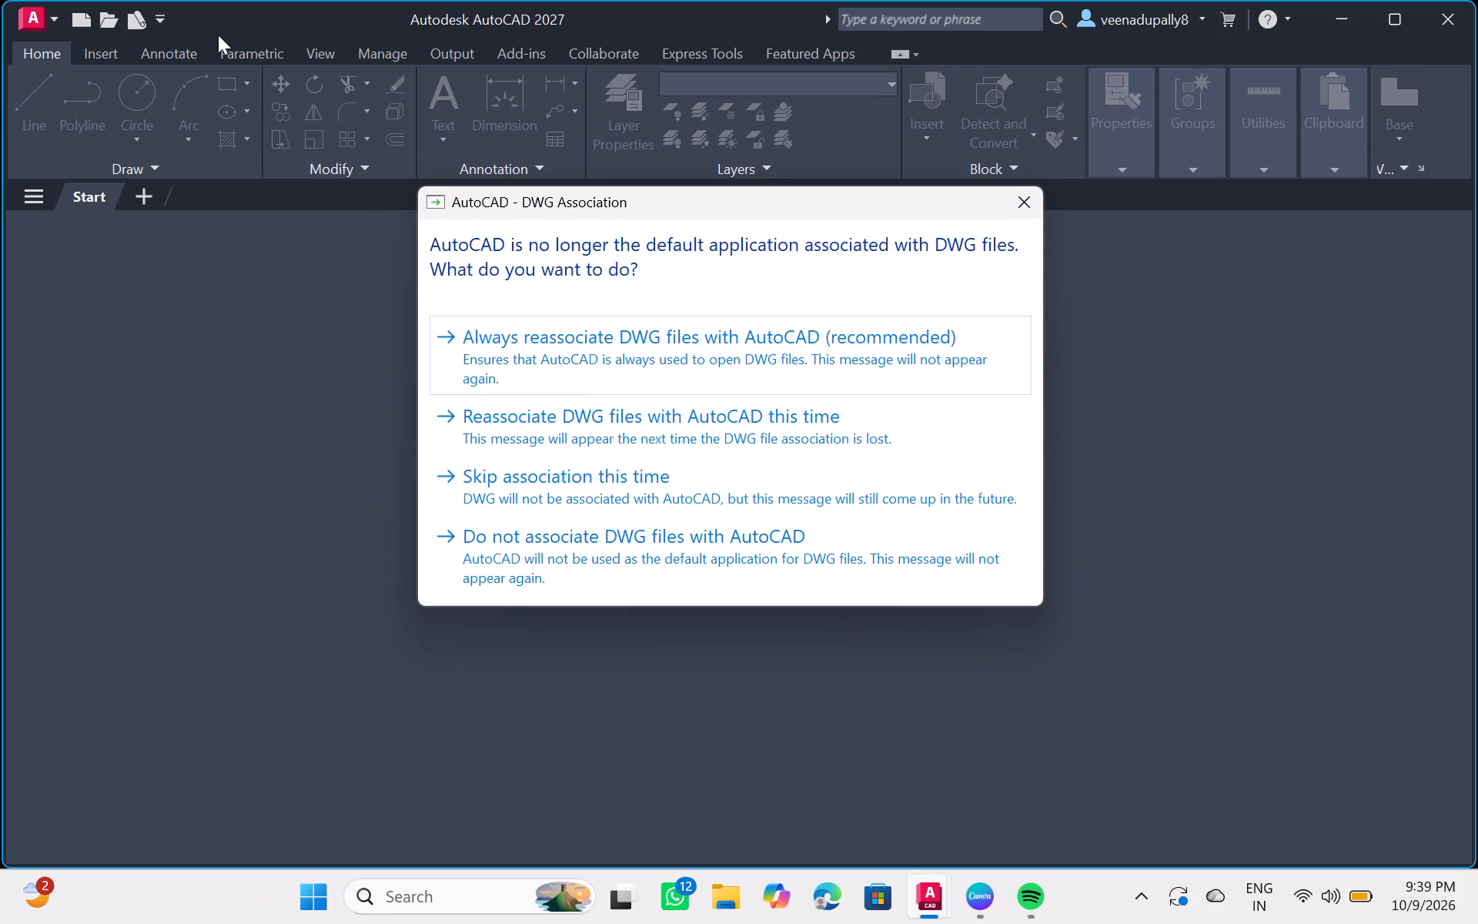
click(1017, 192)
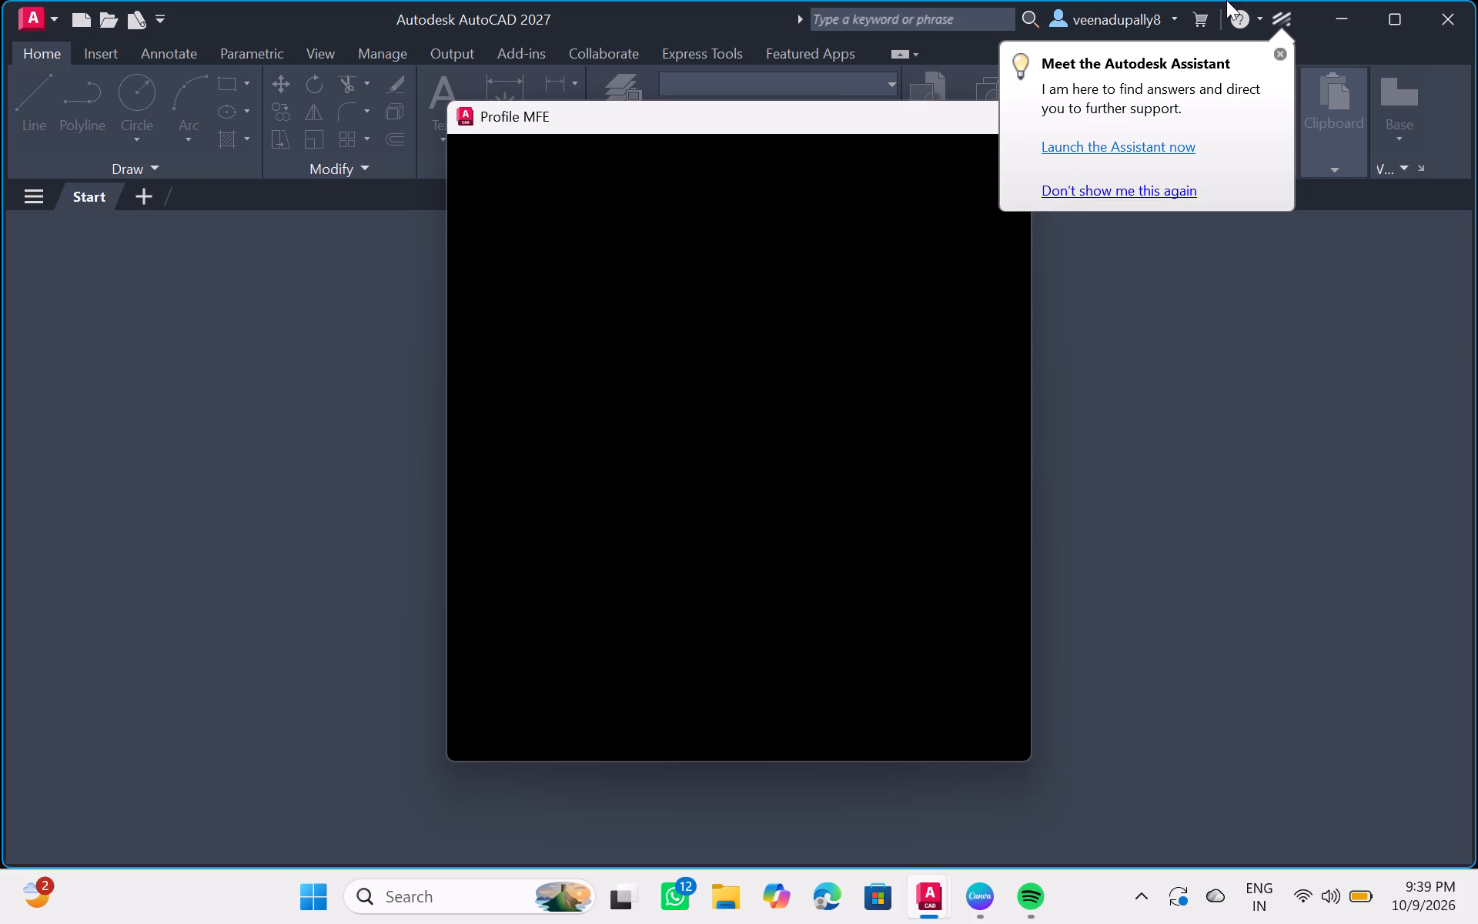
click(1277, 52)
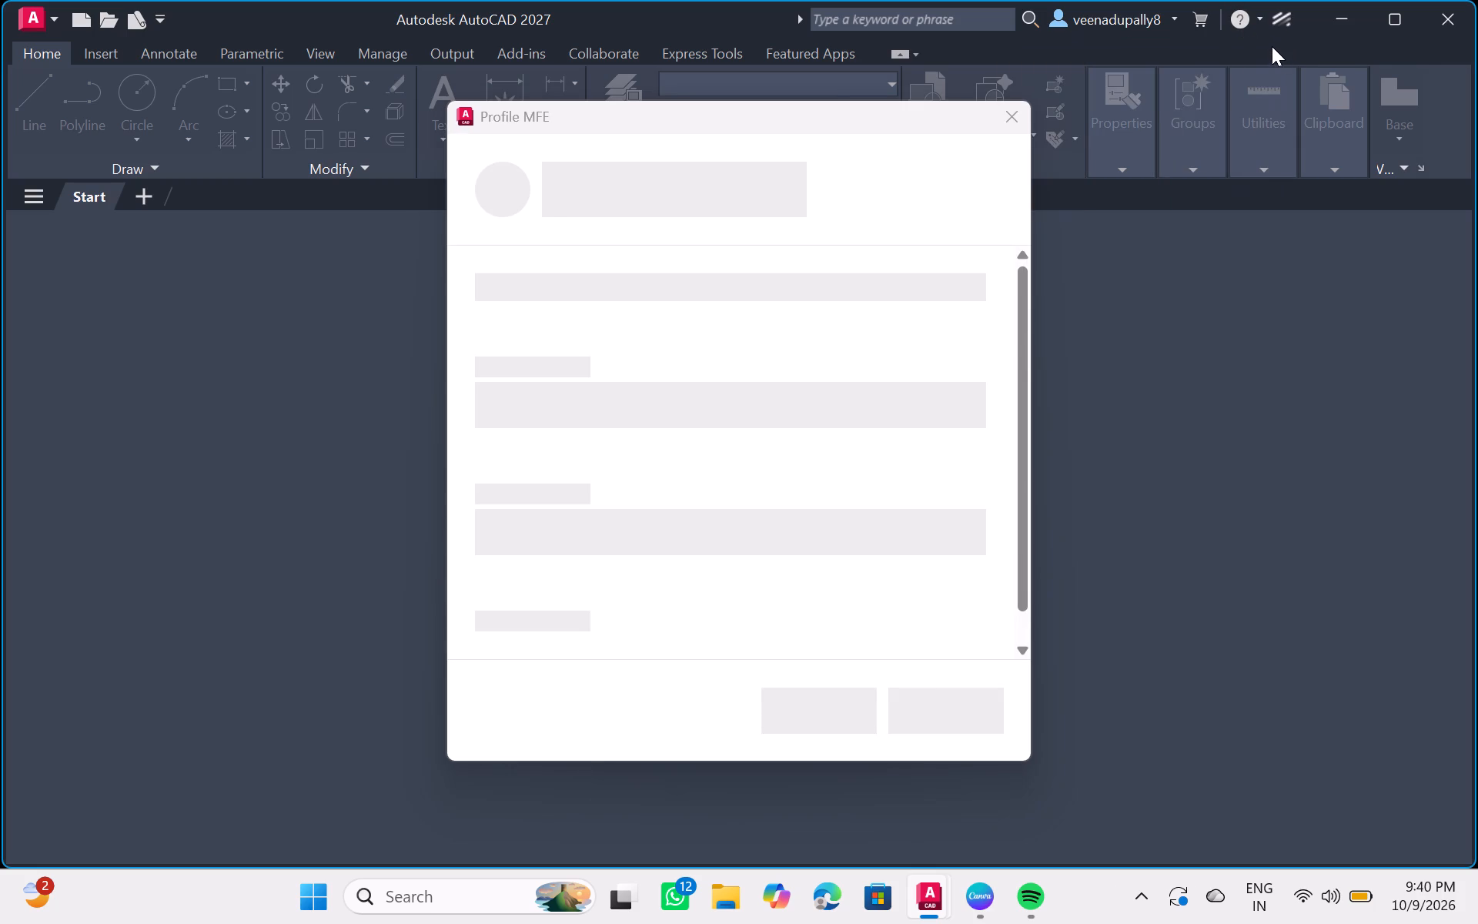
click(1008, 117)
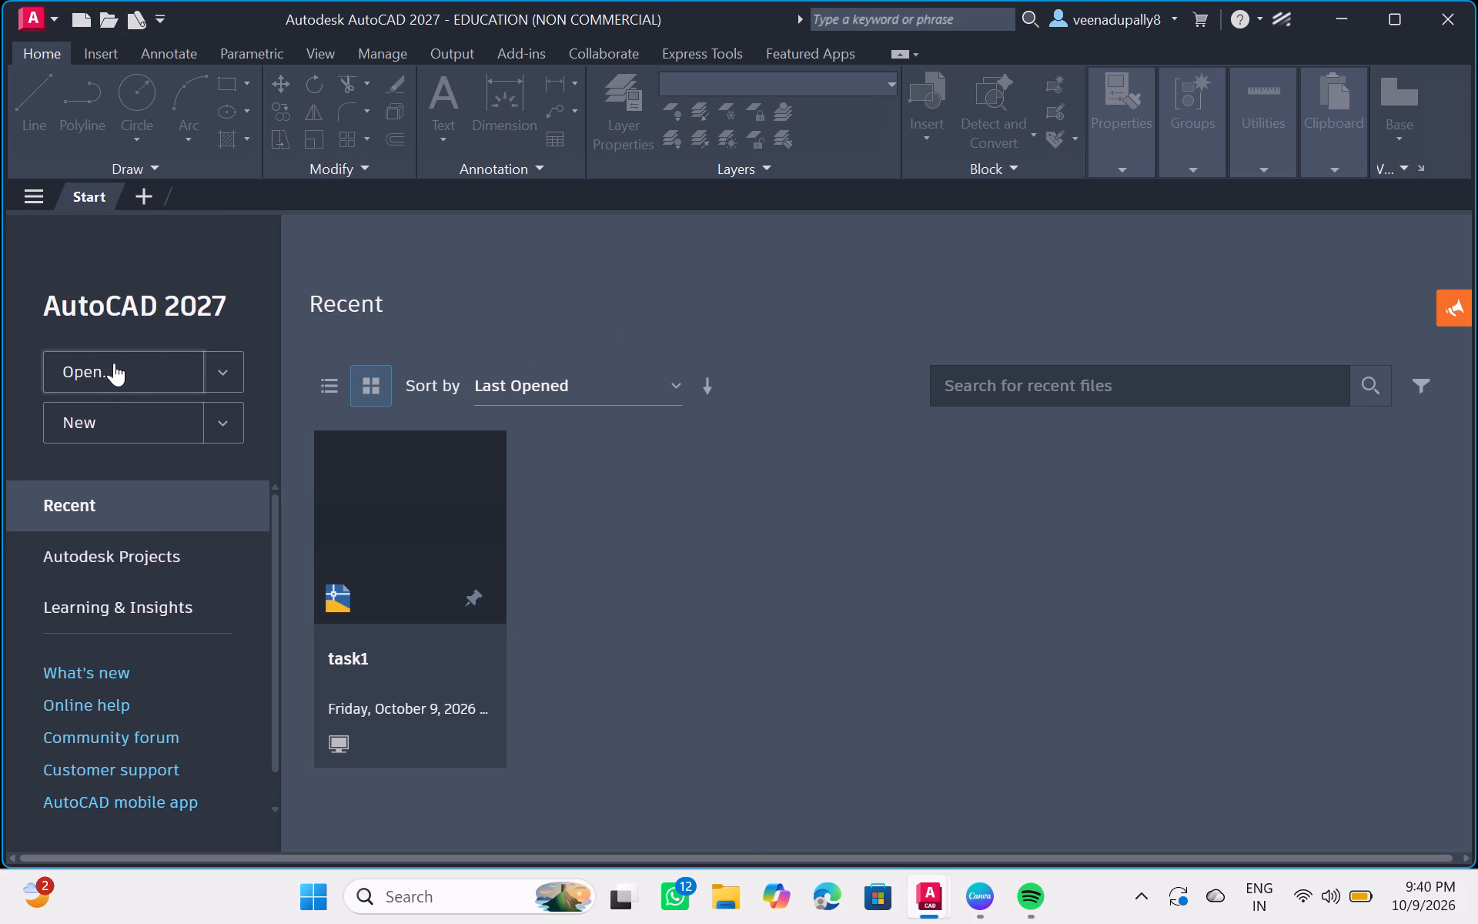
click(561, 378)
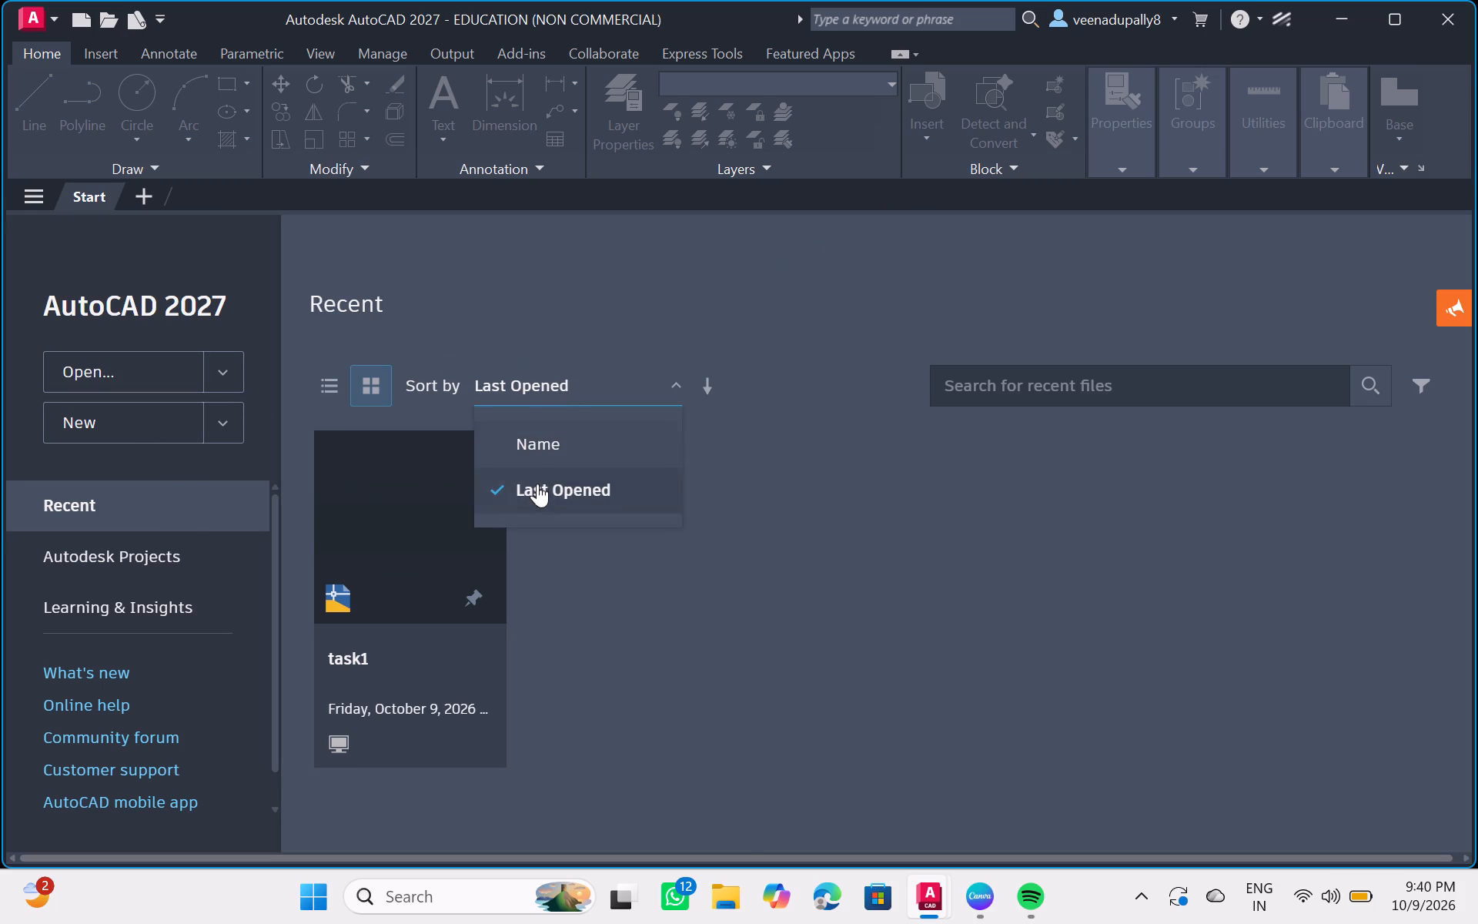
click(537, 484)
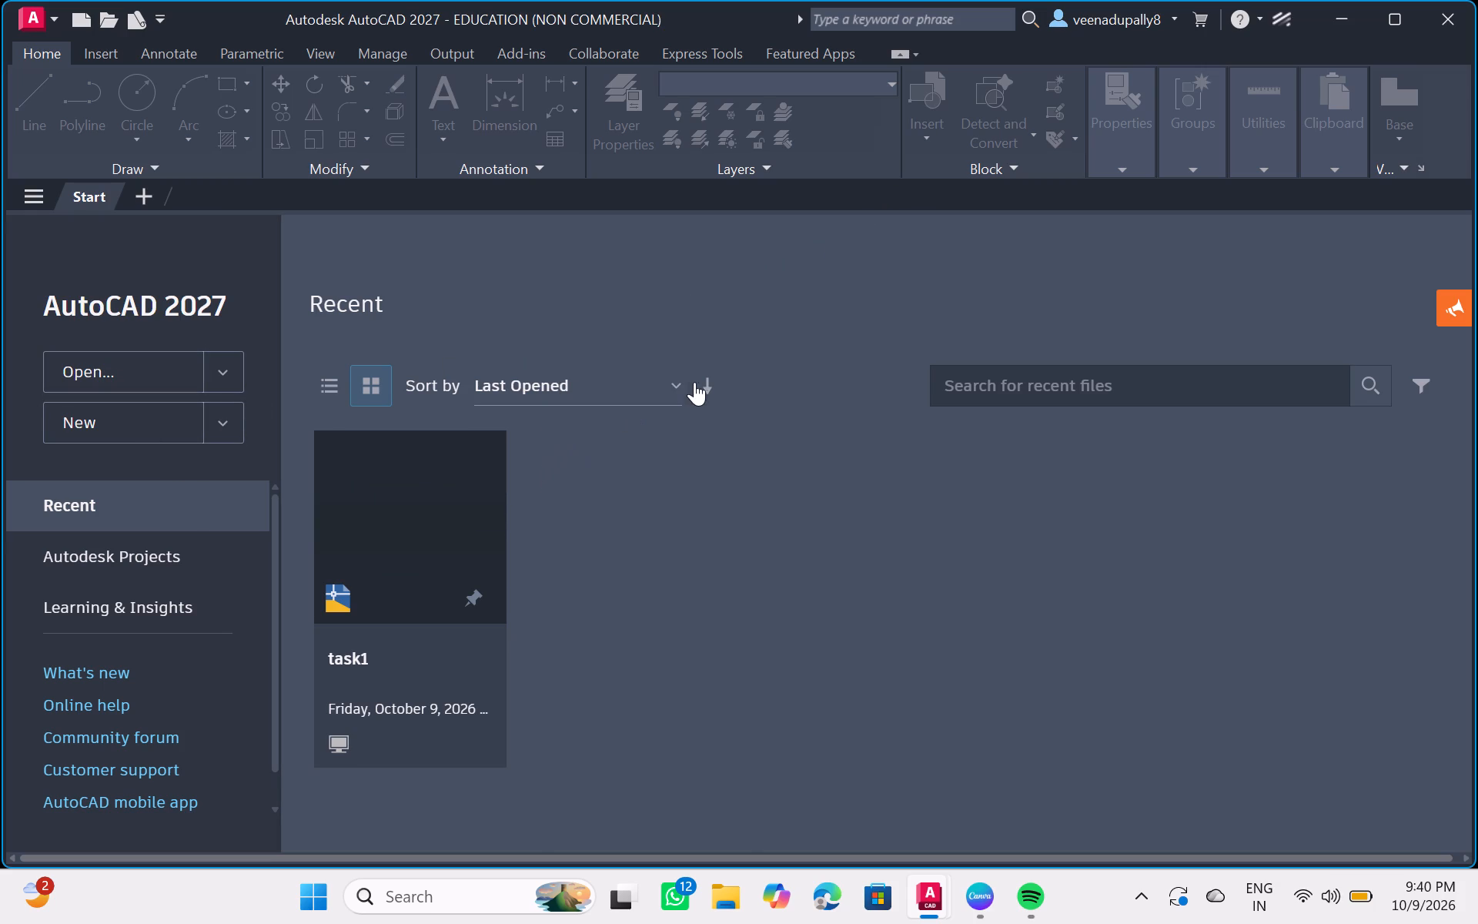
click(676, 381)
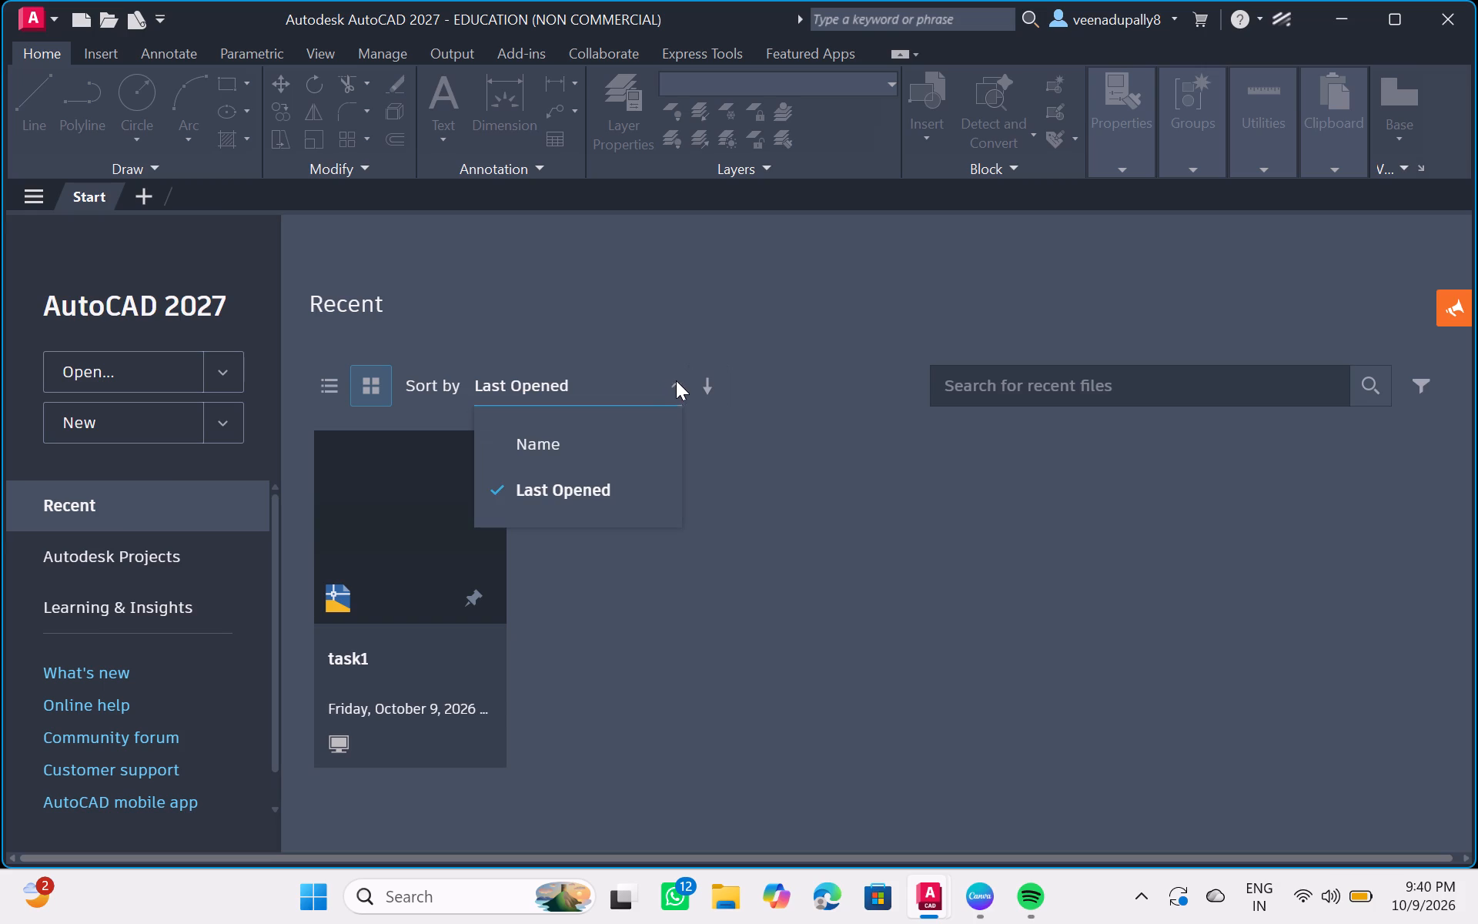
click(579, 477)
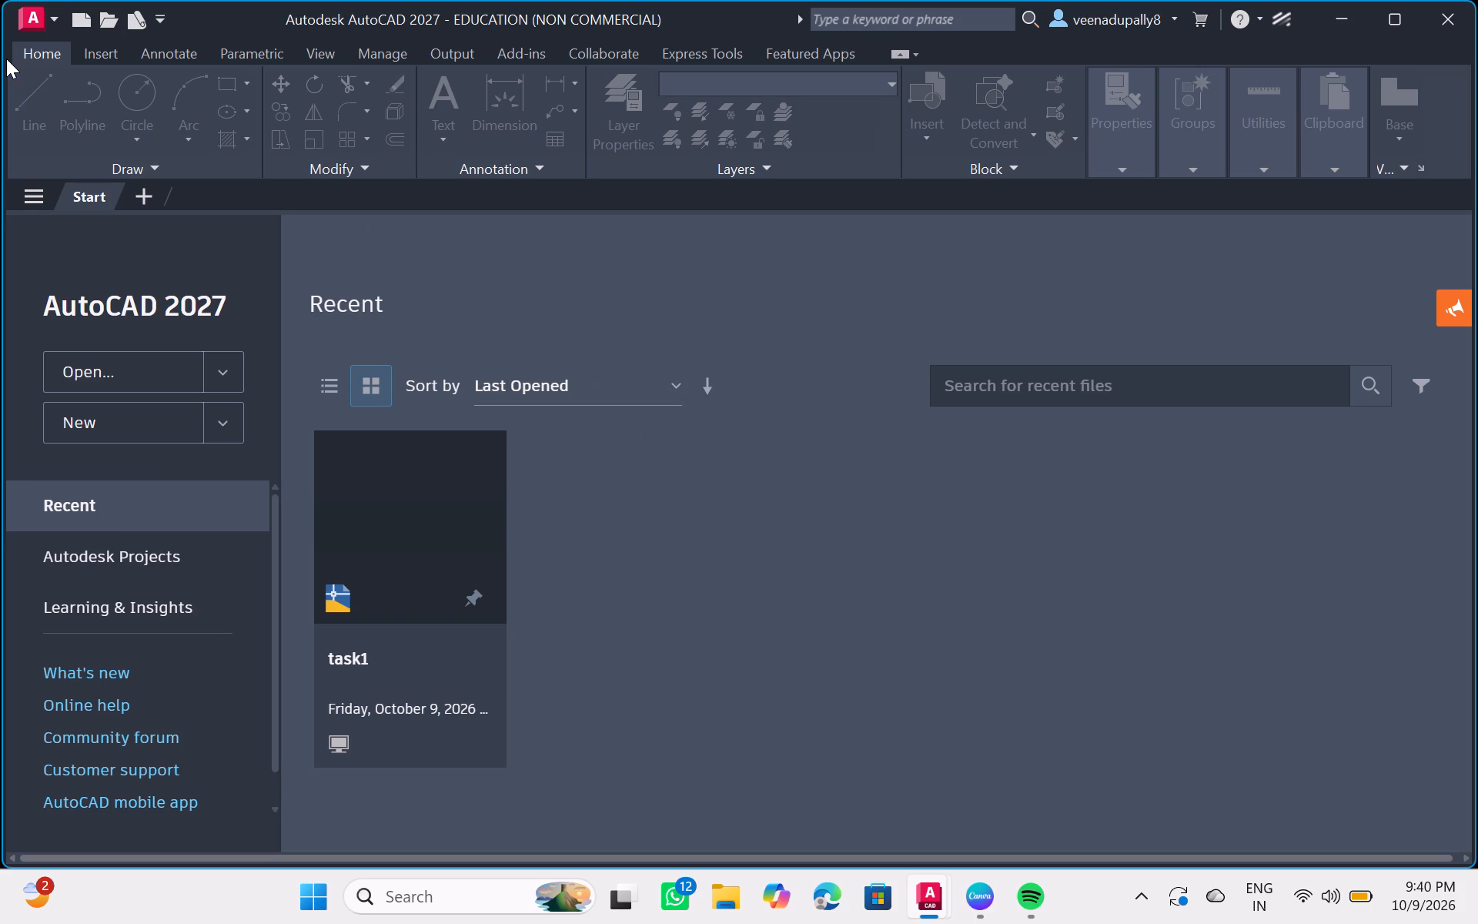
Create a new drawing from the acad template.
click(59, 18)
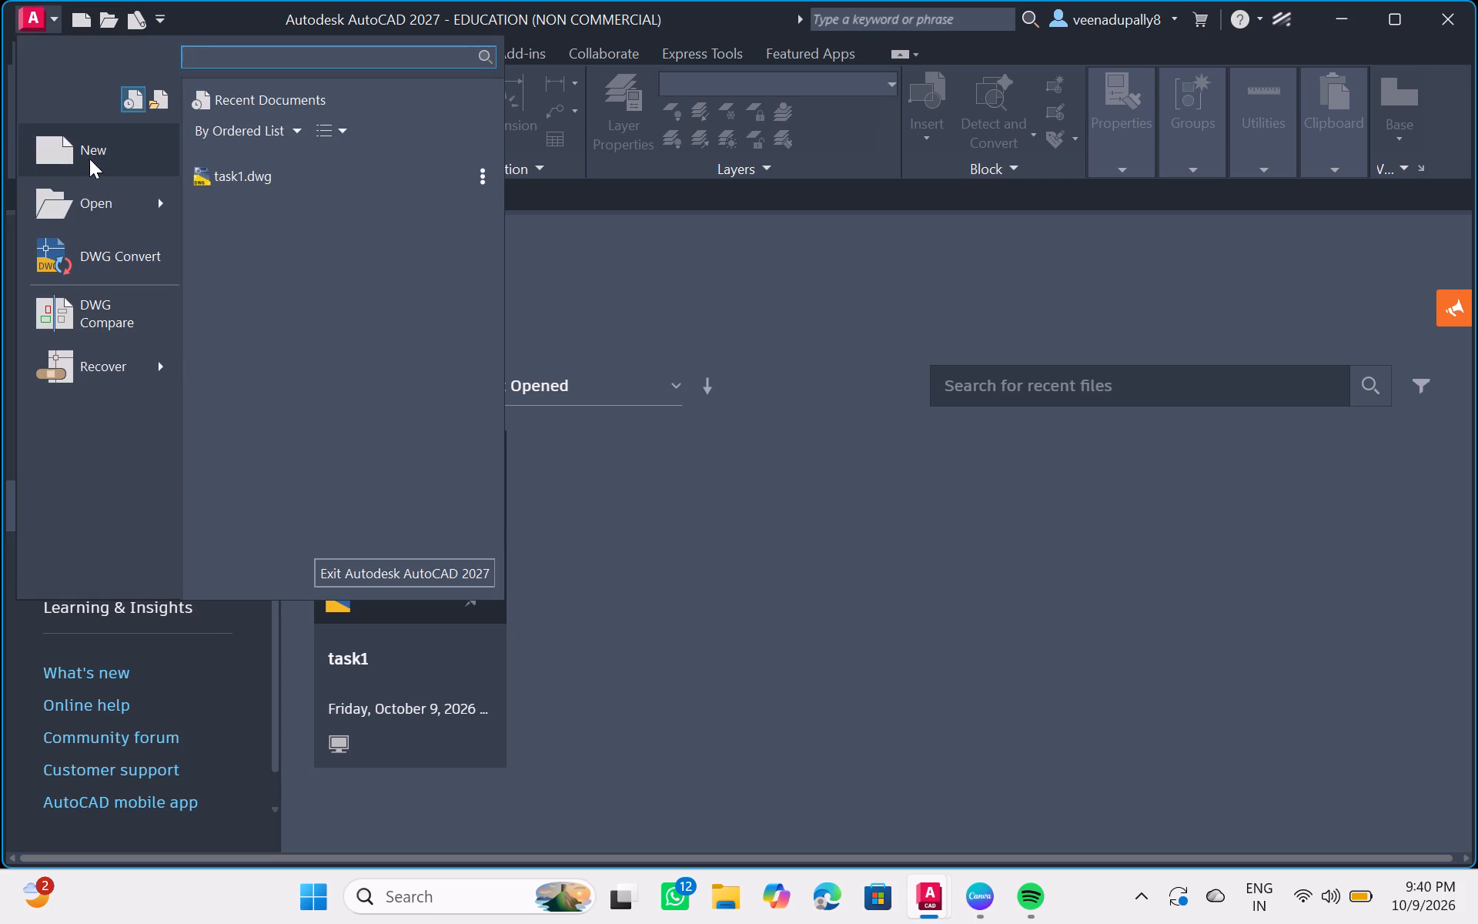
click(89, 159)
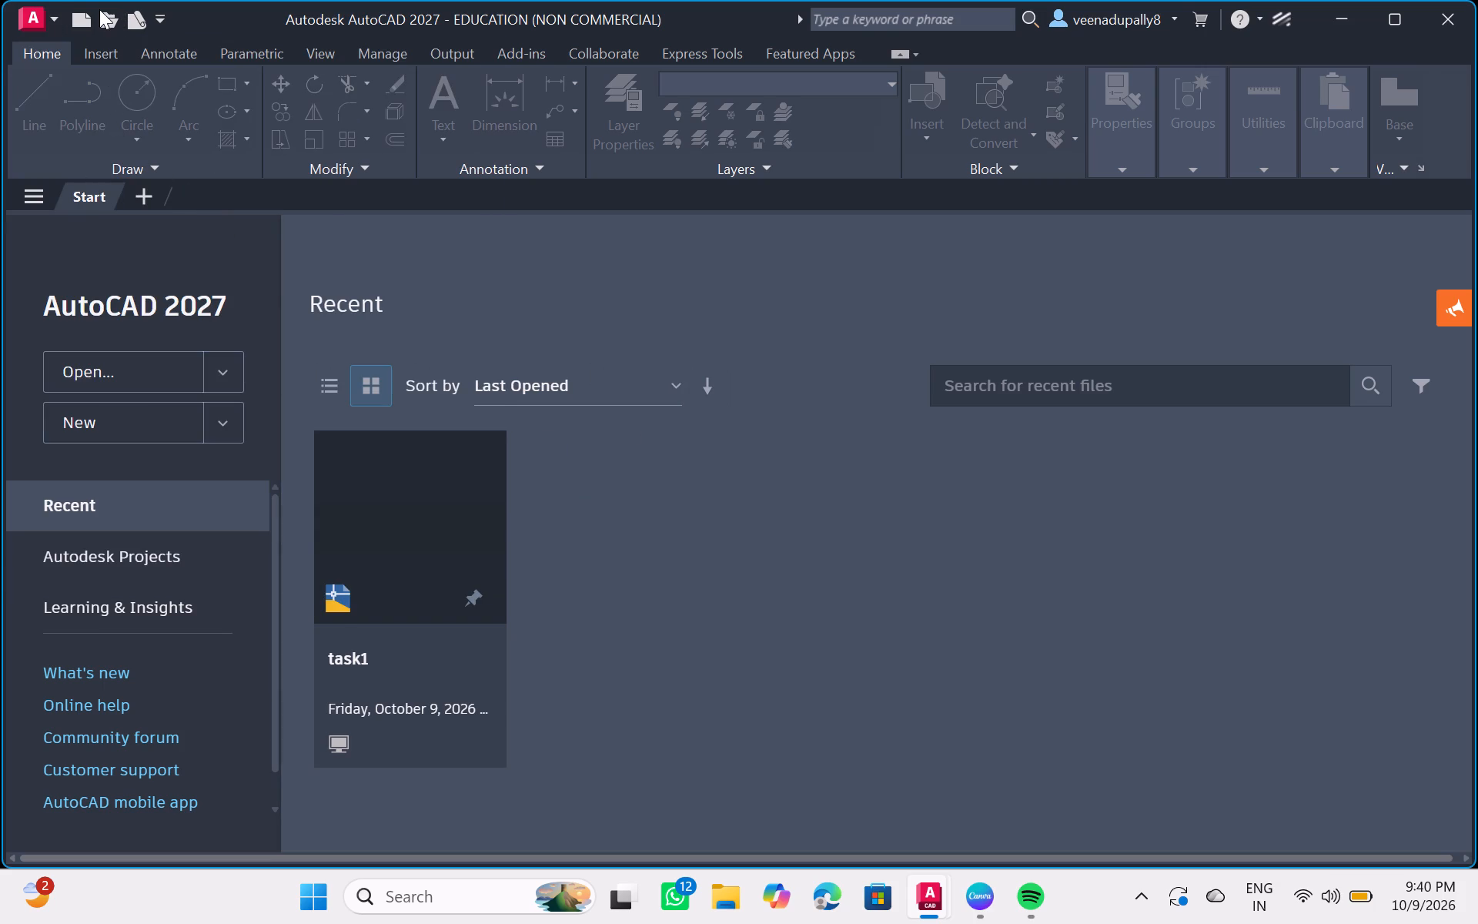
click(48, 12)
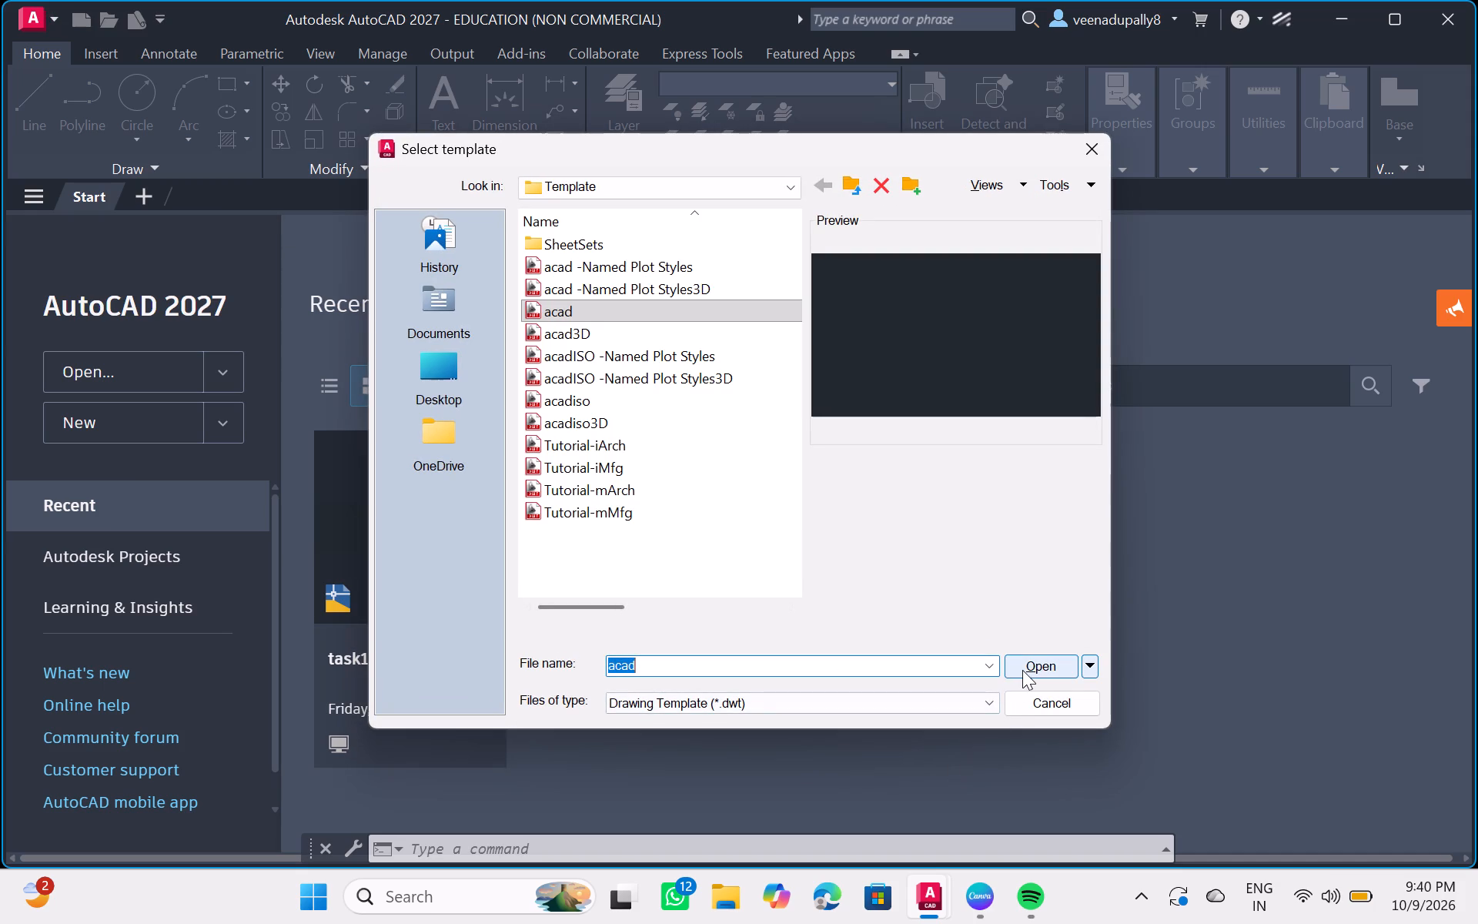
click(1022, 670)
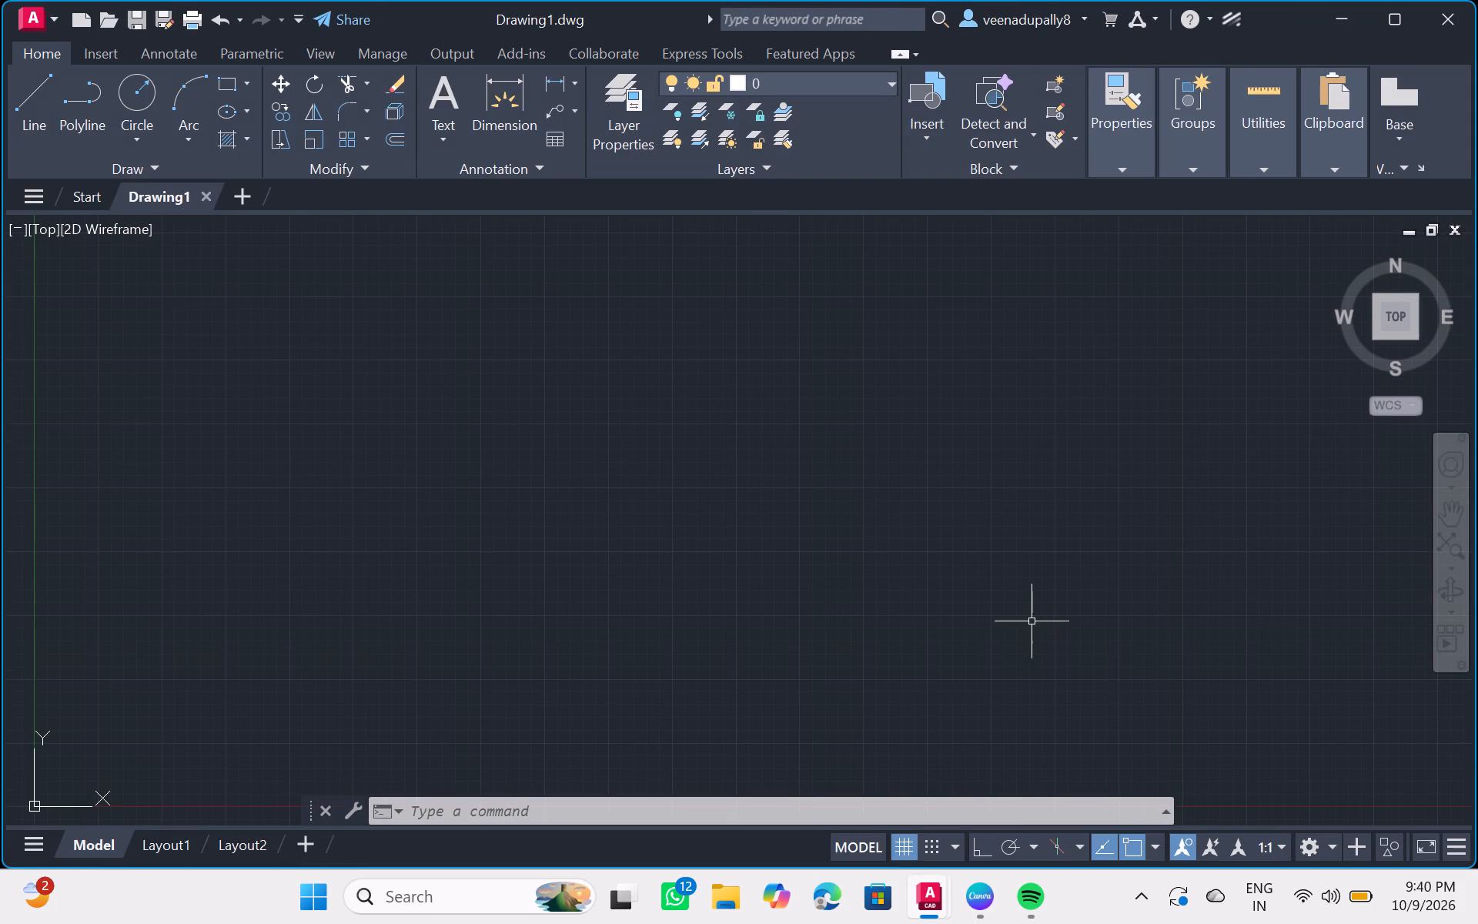
Turn off the grid display in the new drawing.
click(897, 849)
Configure the drawing units with 0.00 length precision and Millimeters as the insertion scale.
text(un)
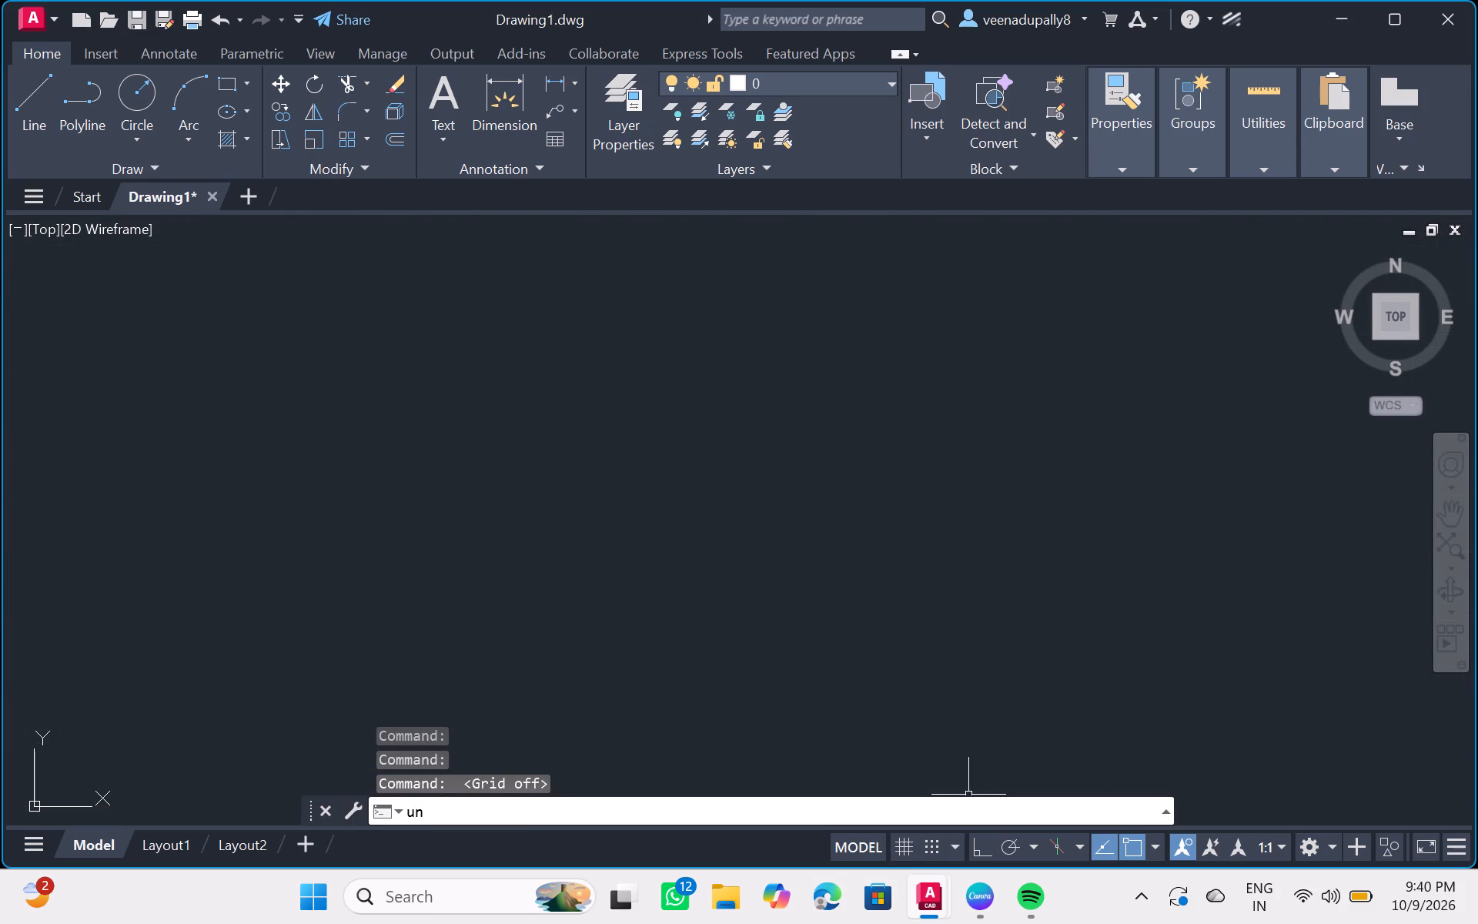
key(Return)
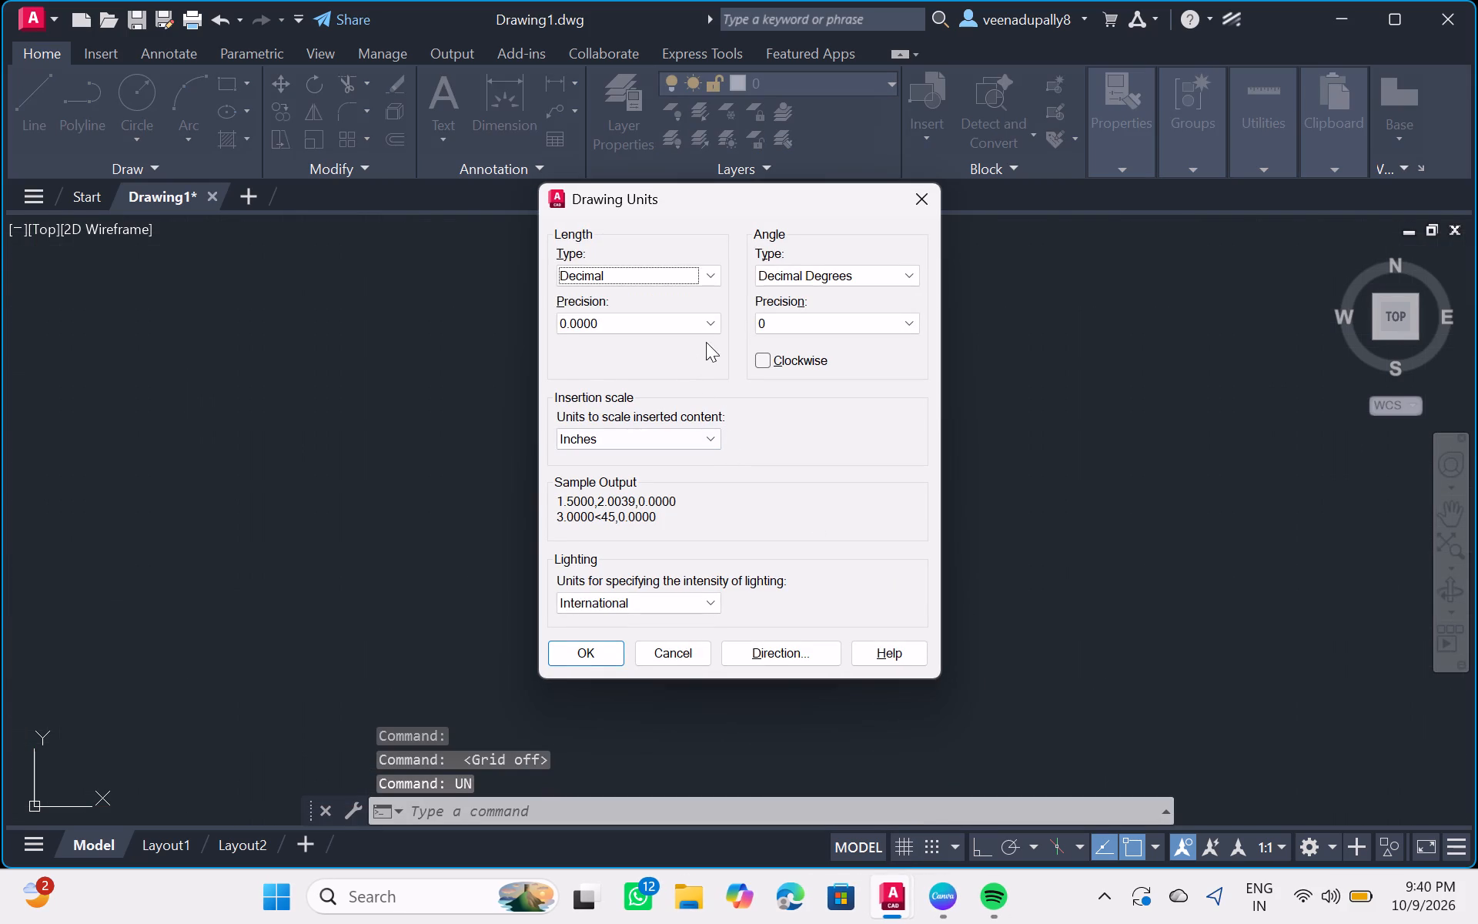
click(717, 319)
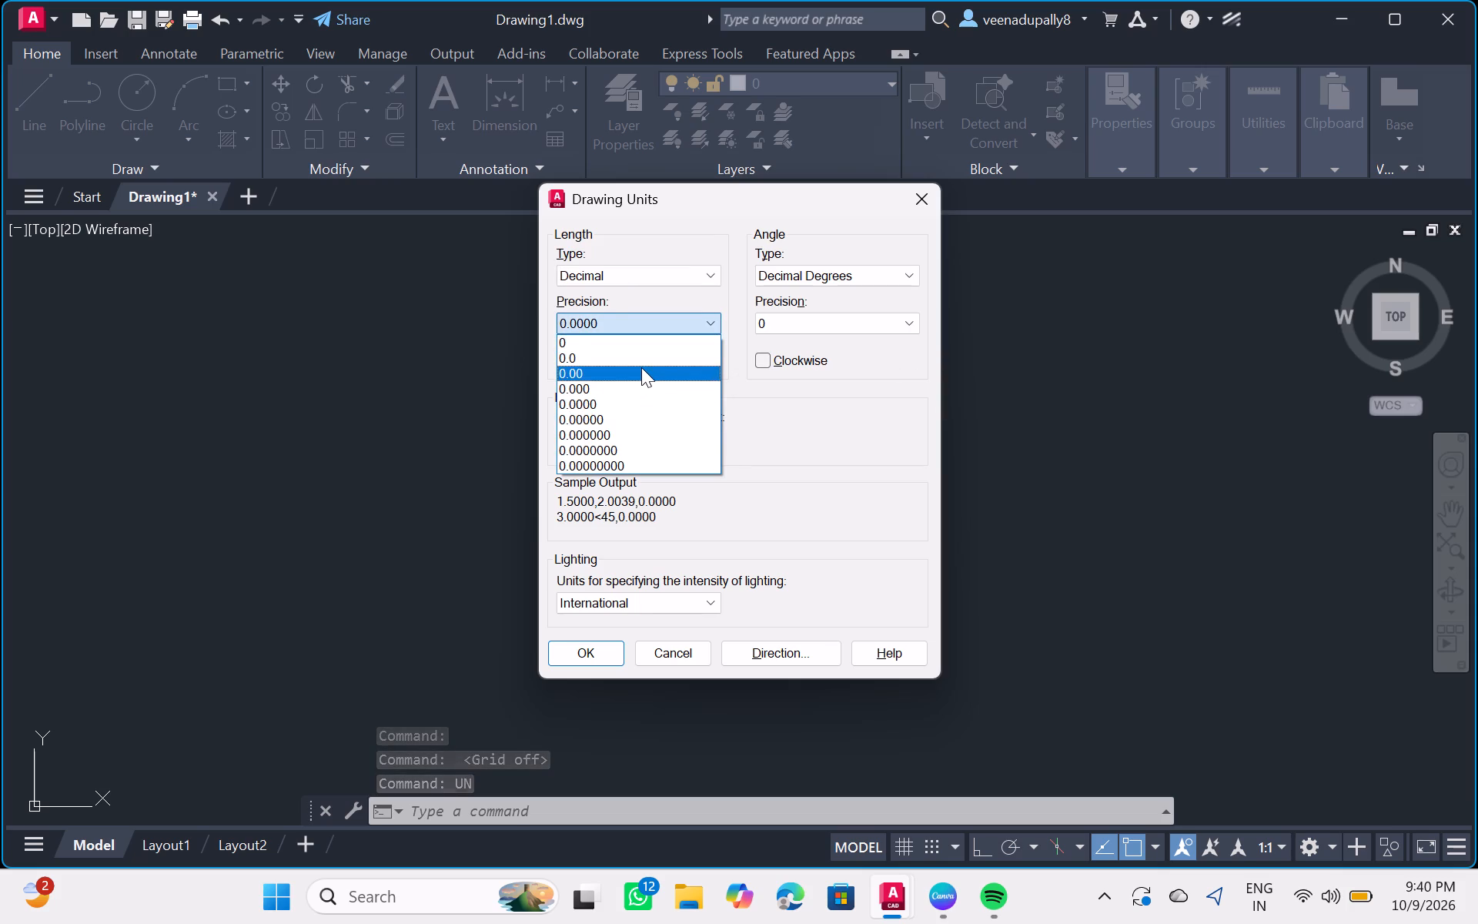
click(641, 367)
click(714, 438)
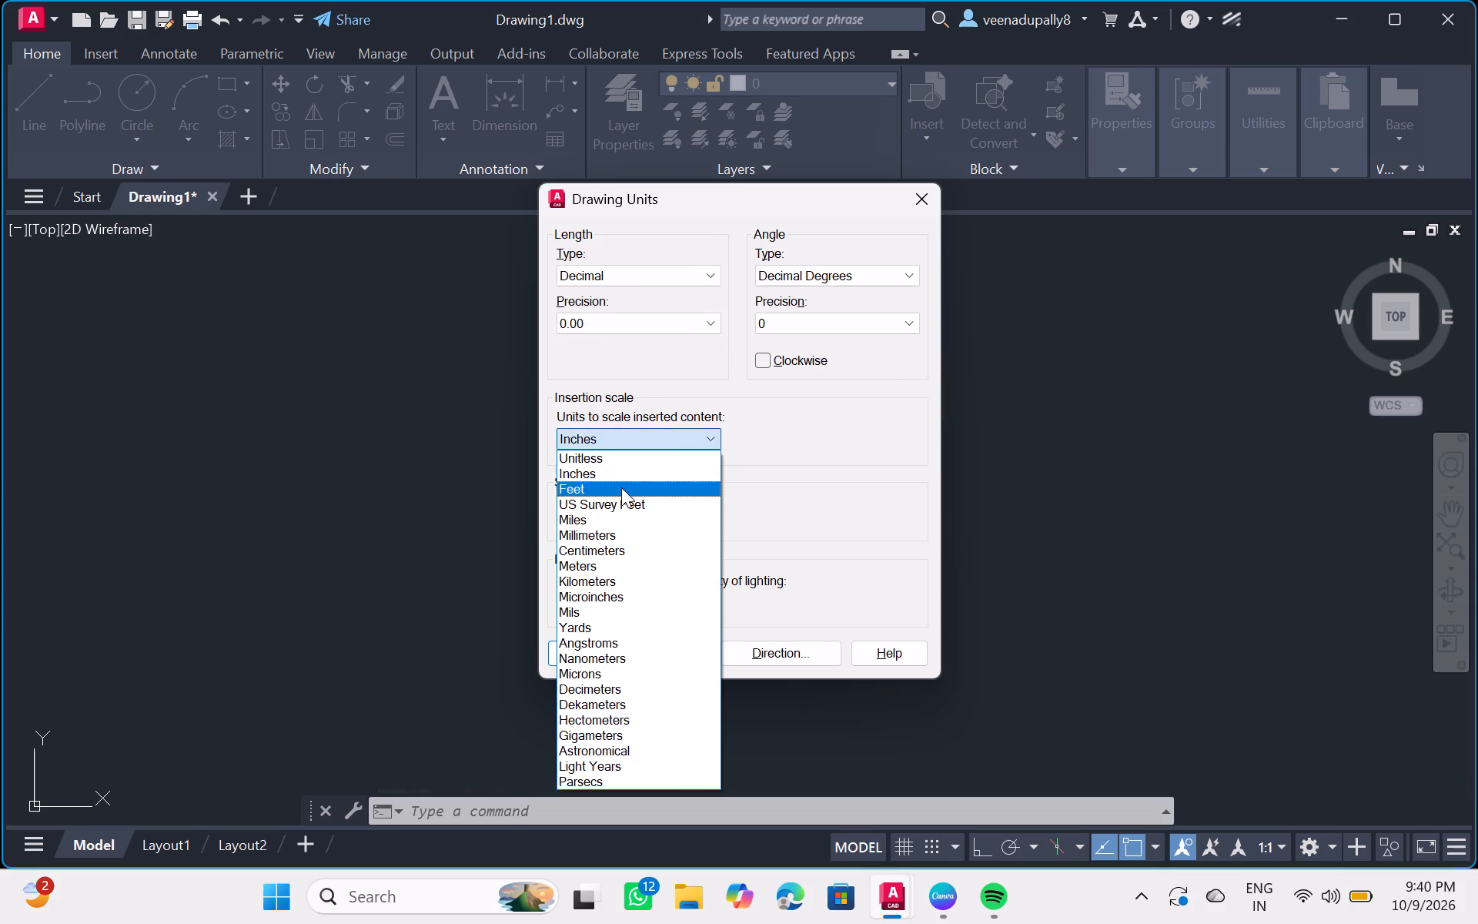
click(617, 529)
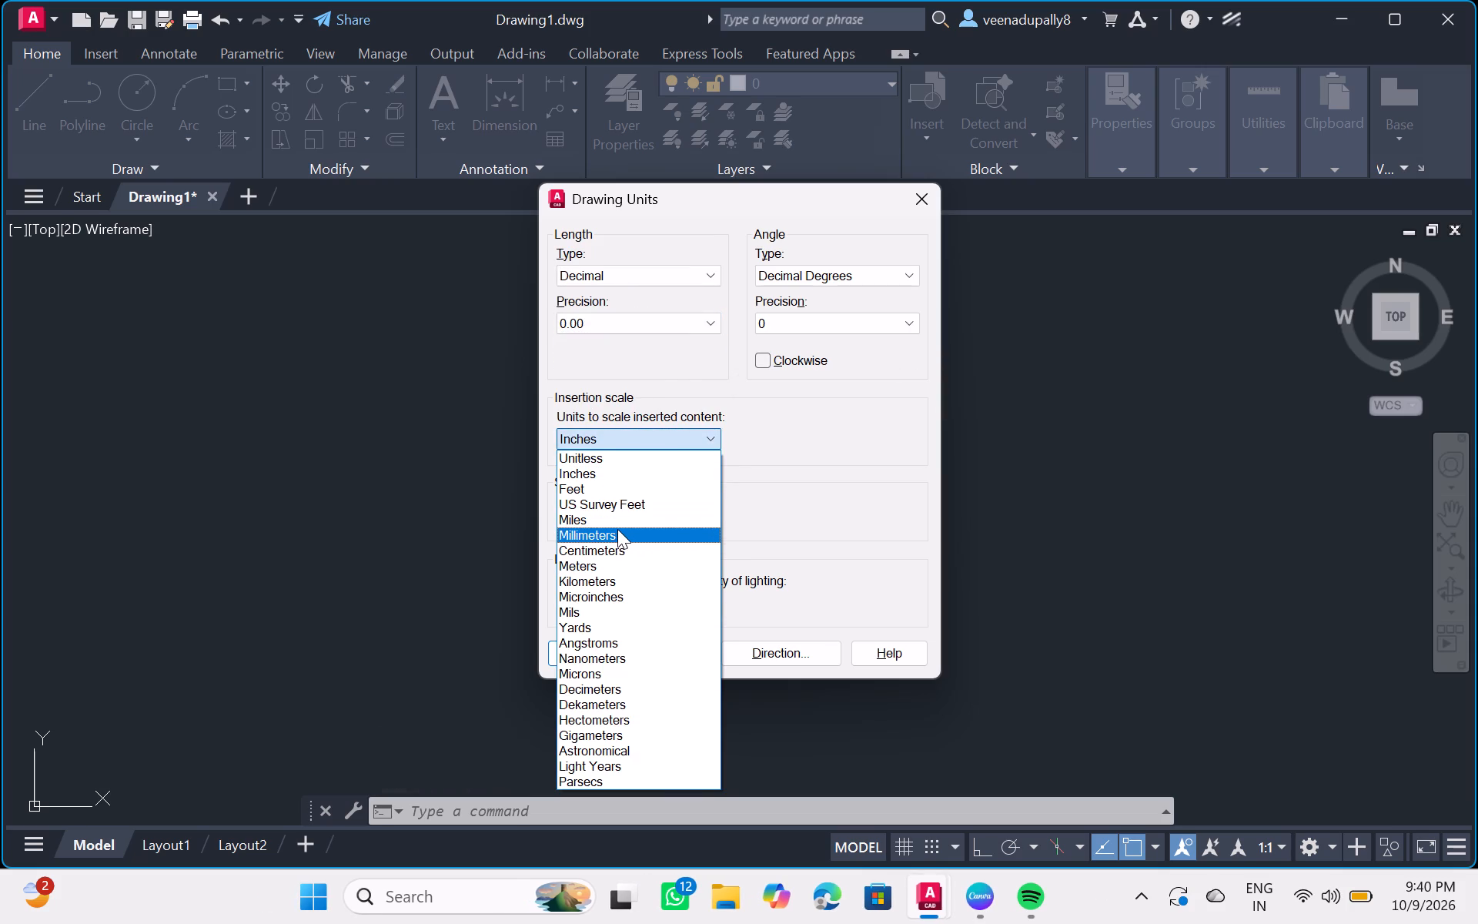
click(594, 651)
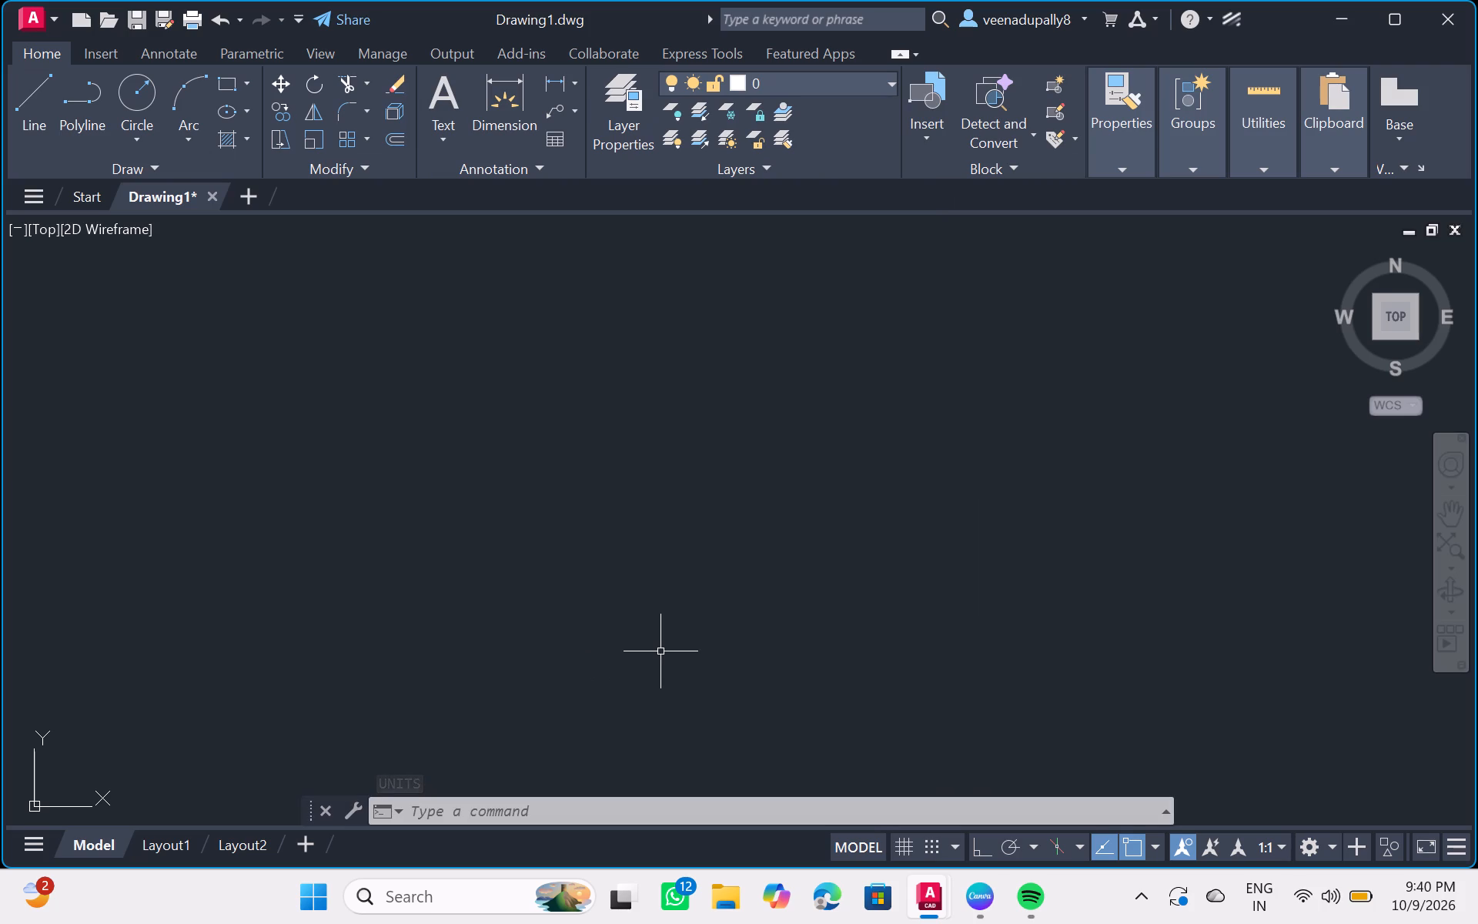
Set the model space limits from 1,1 to 100,100 and apply Zoom All.
text(limi)
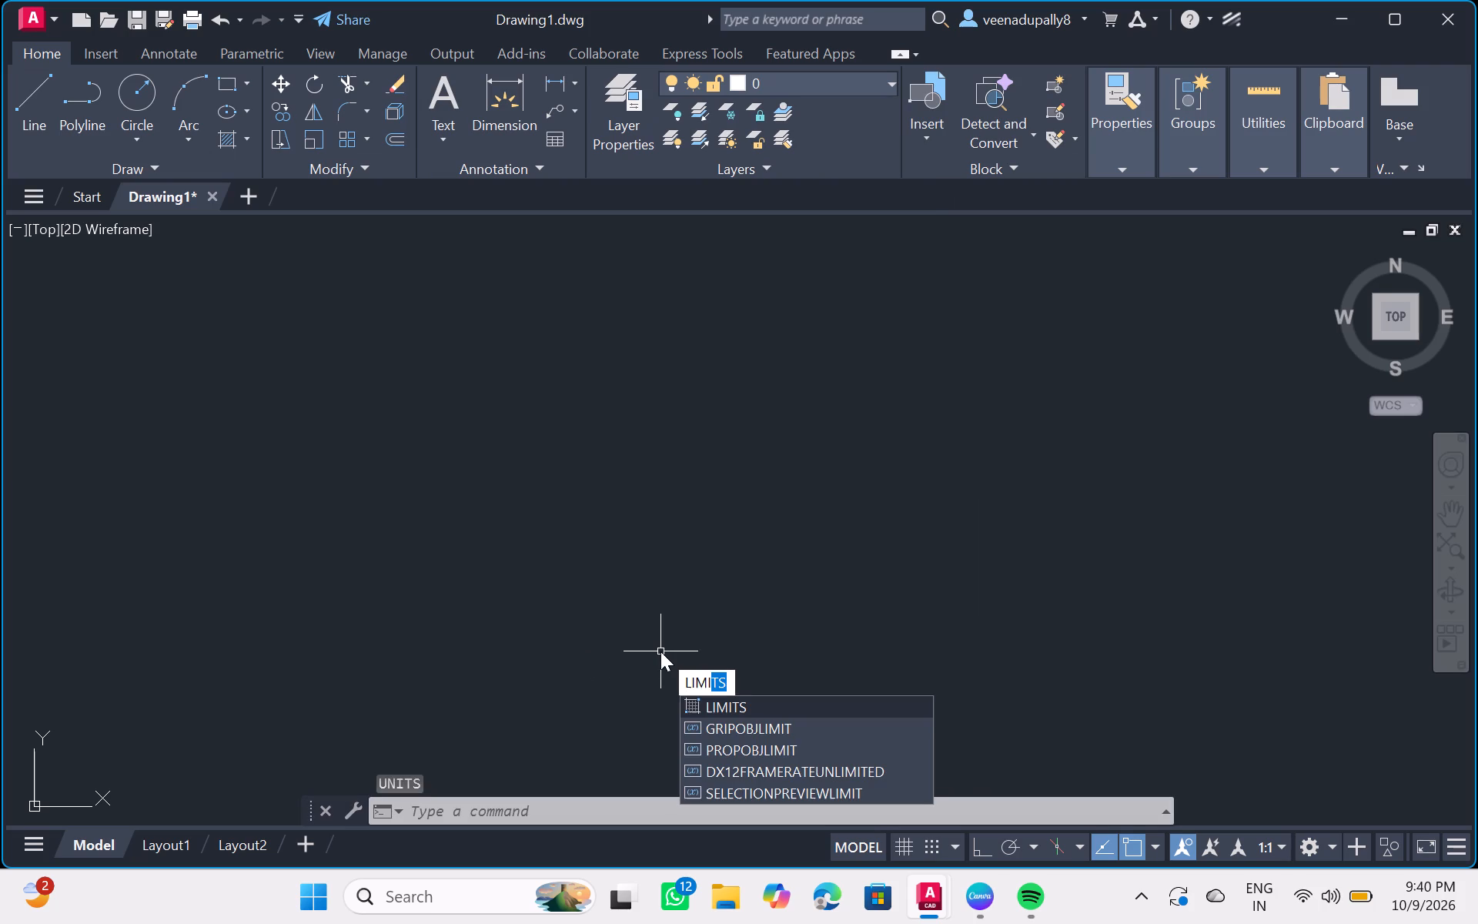
key(Return)
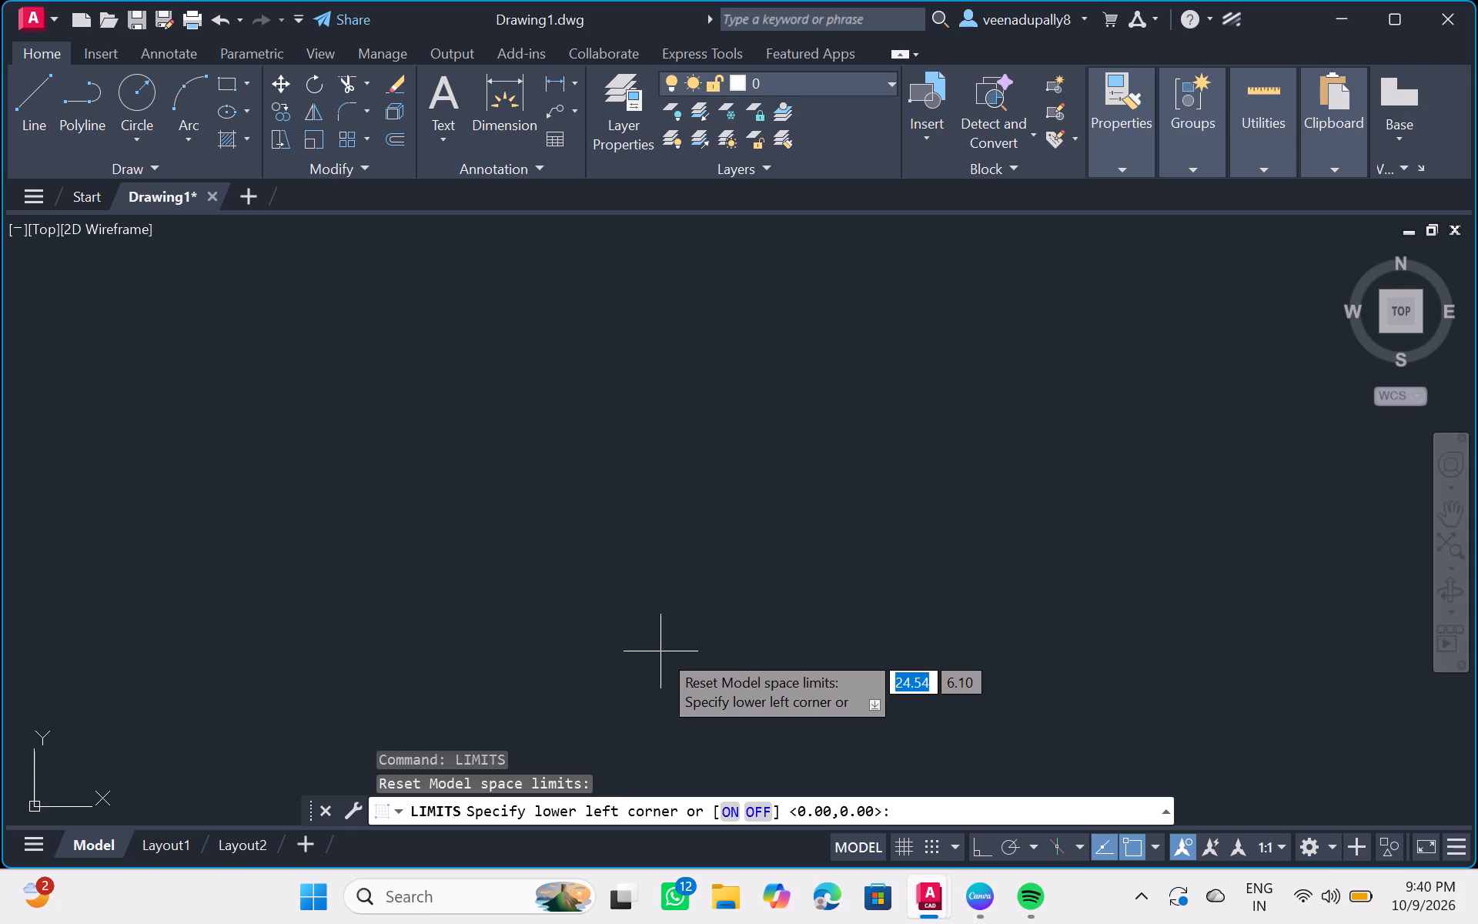
key(1)
text(,1)
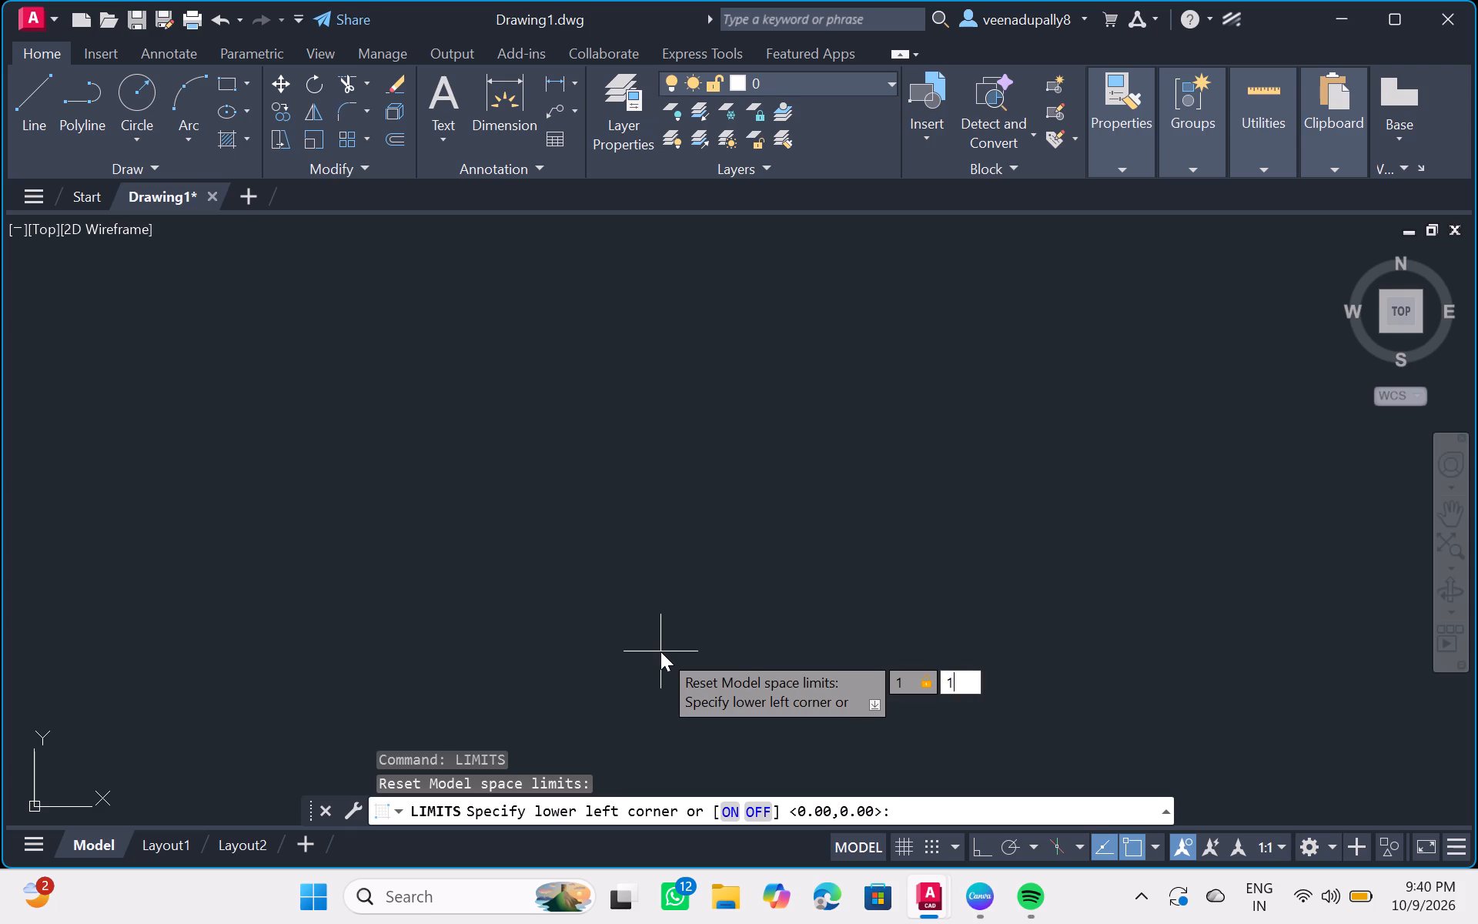
key(Return)
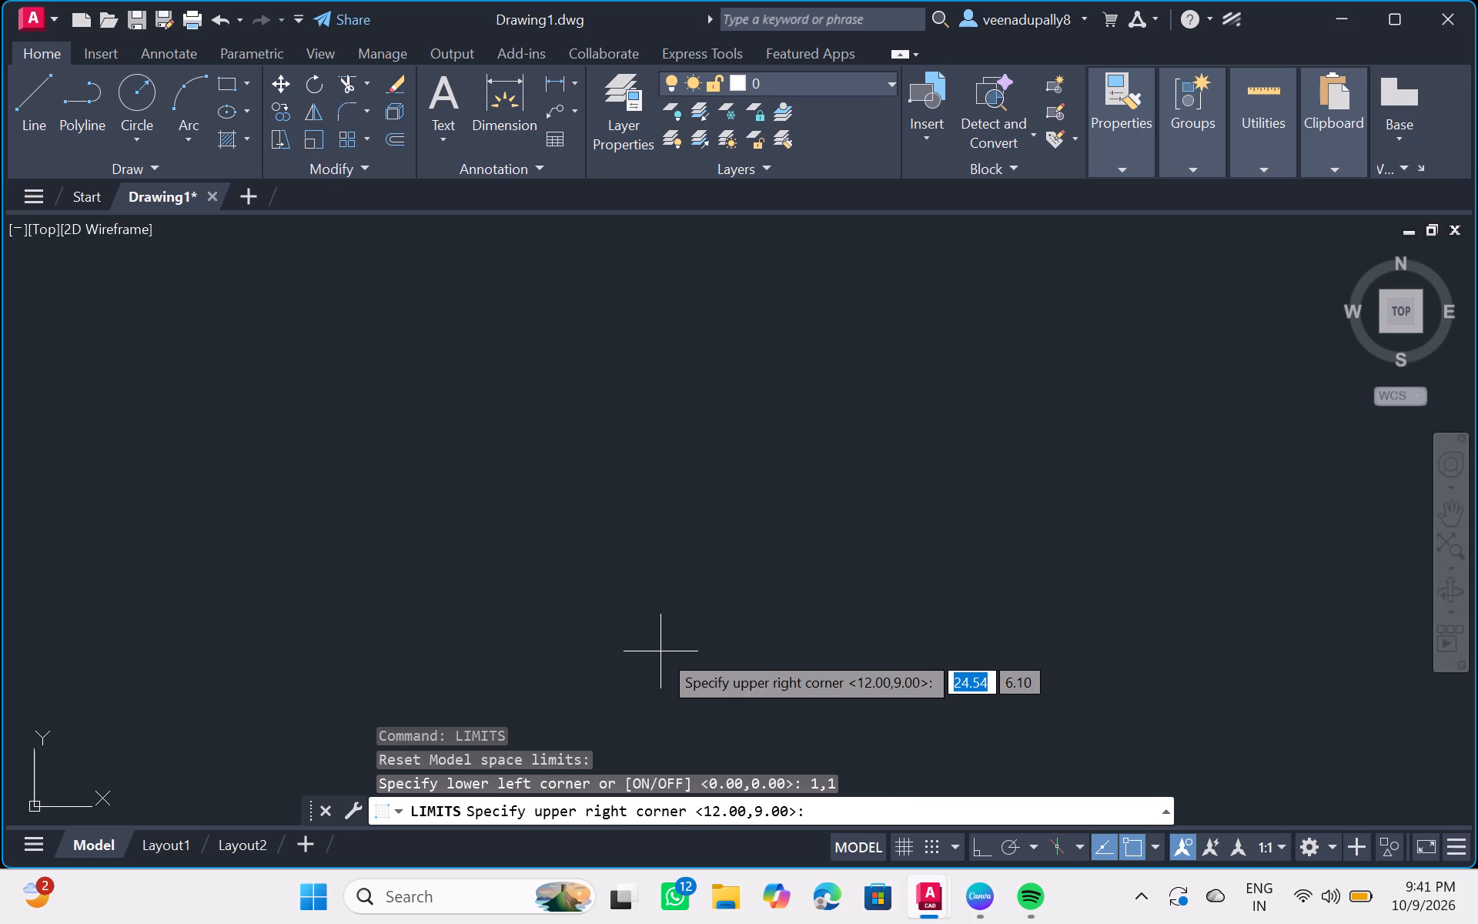
text(100)
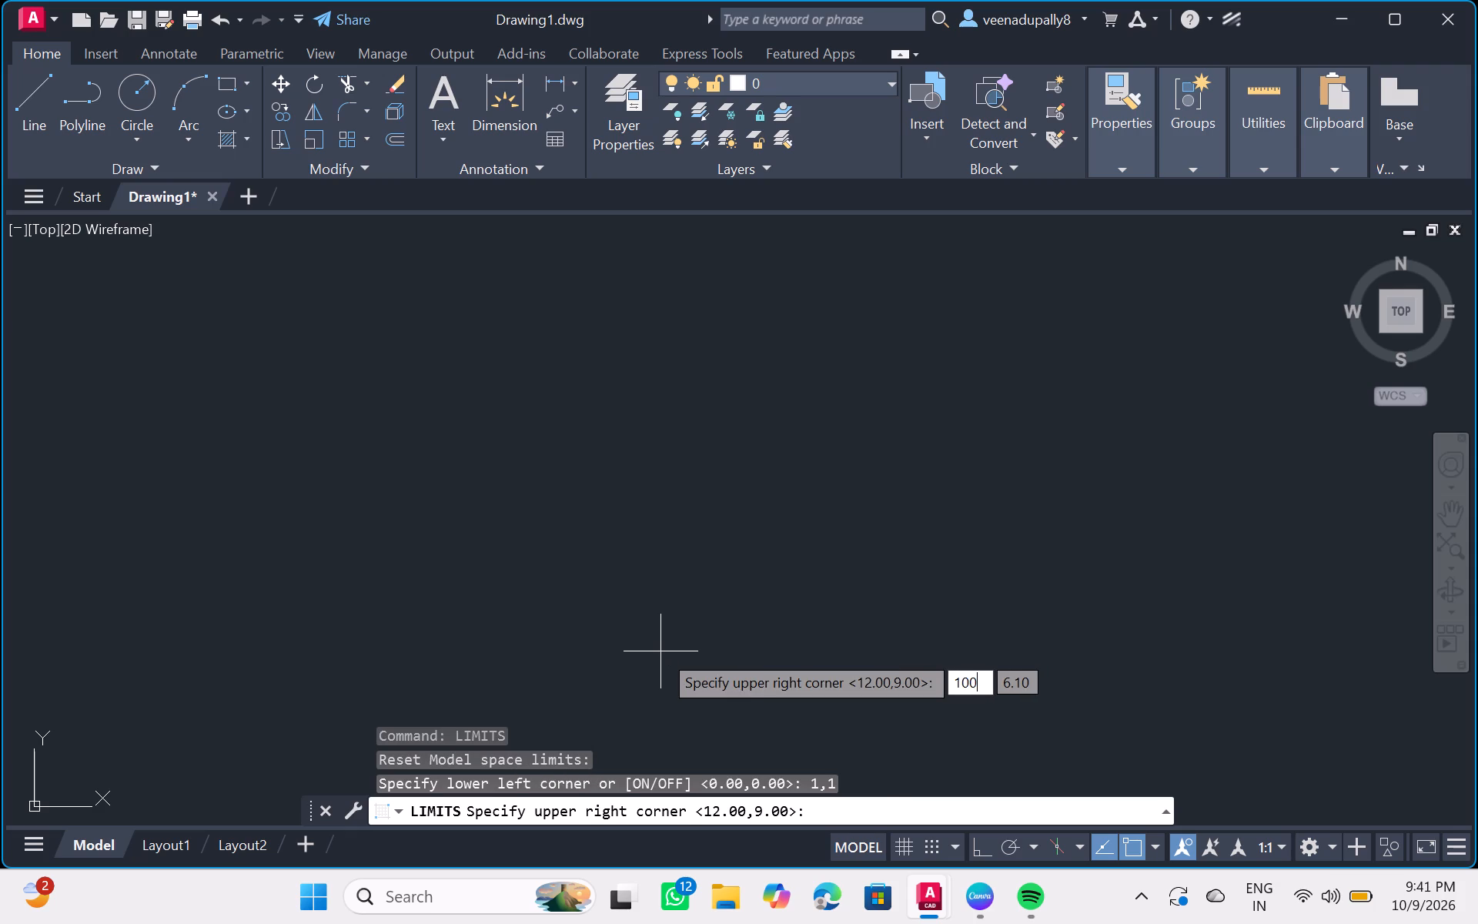
key(comma)
text(100)
key(Return)
key(z)
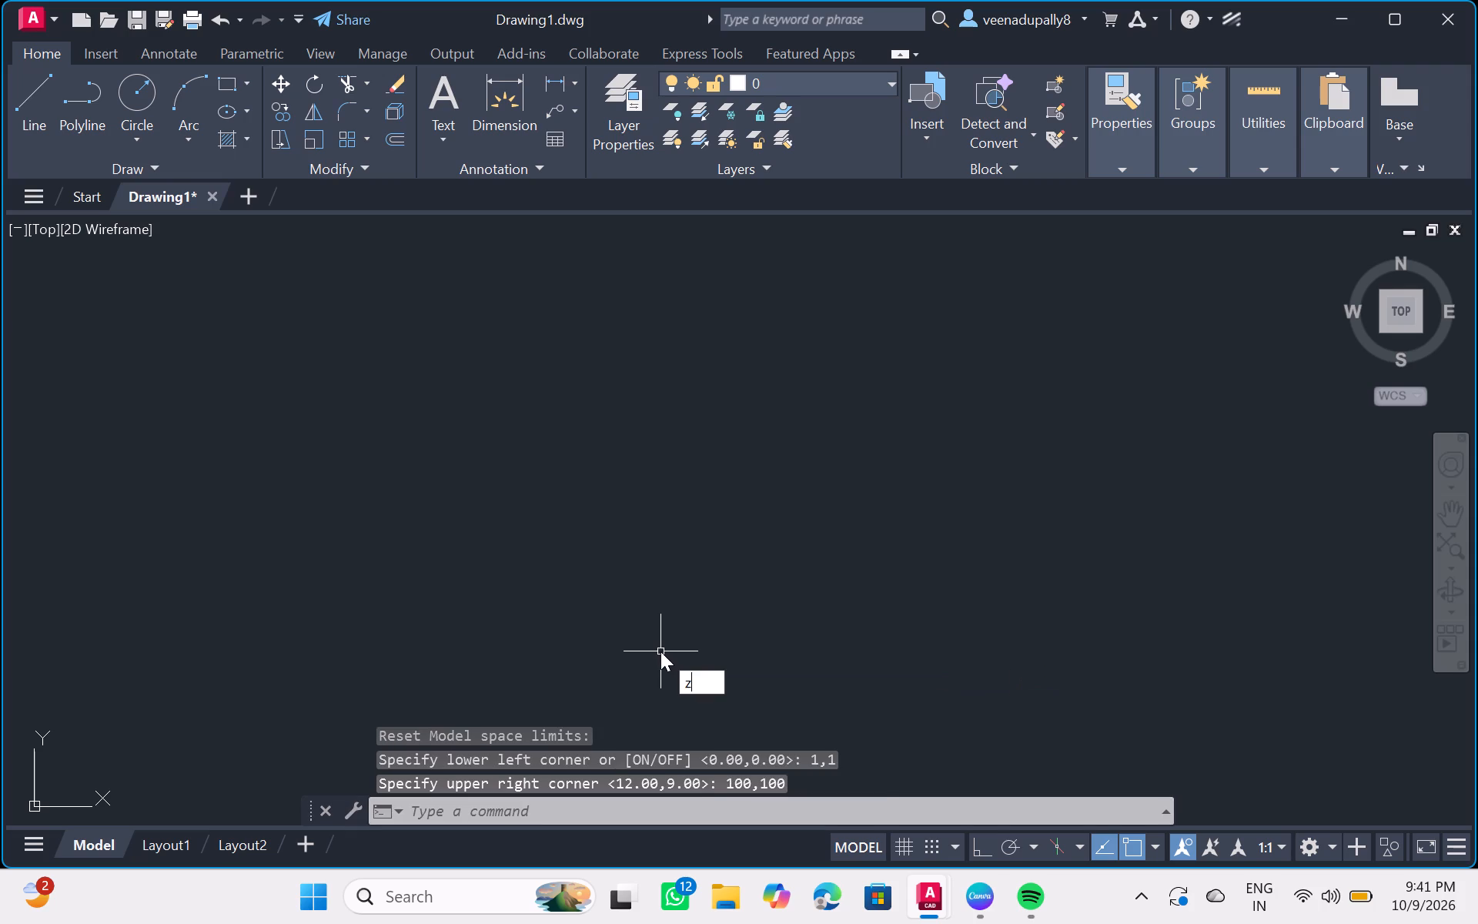
key(Return)
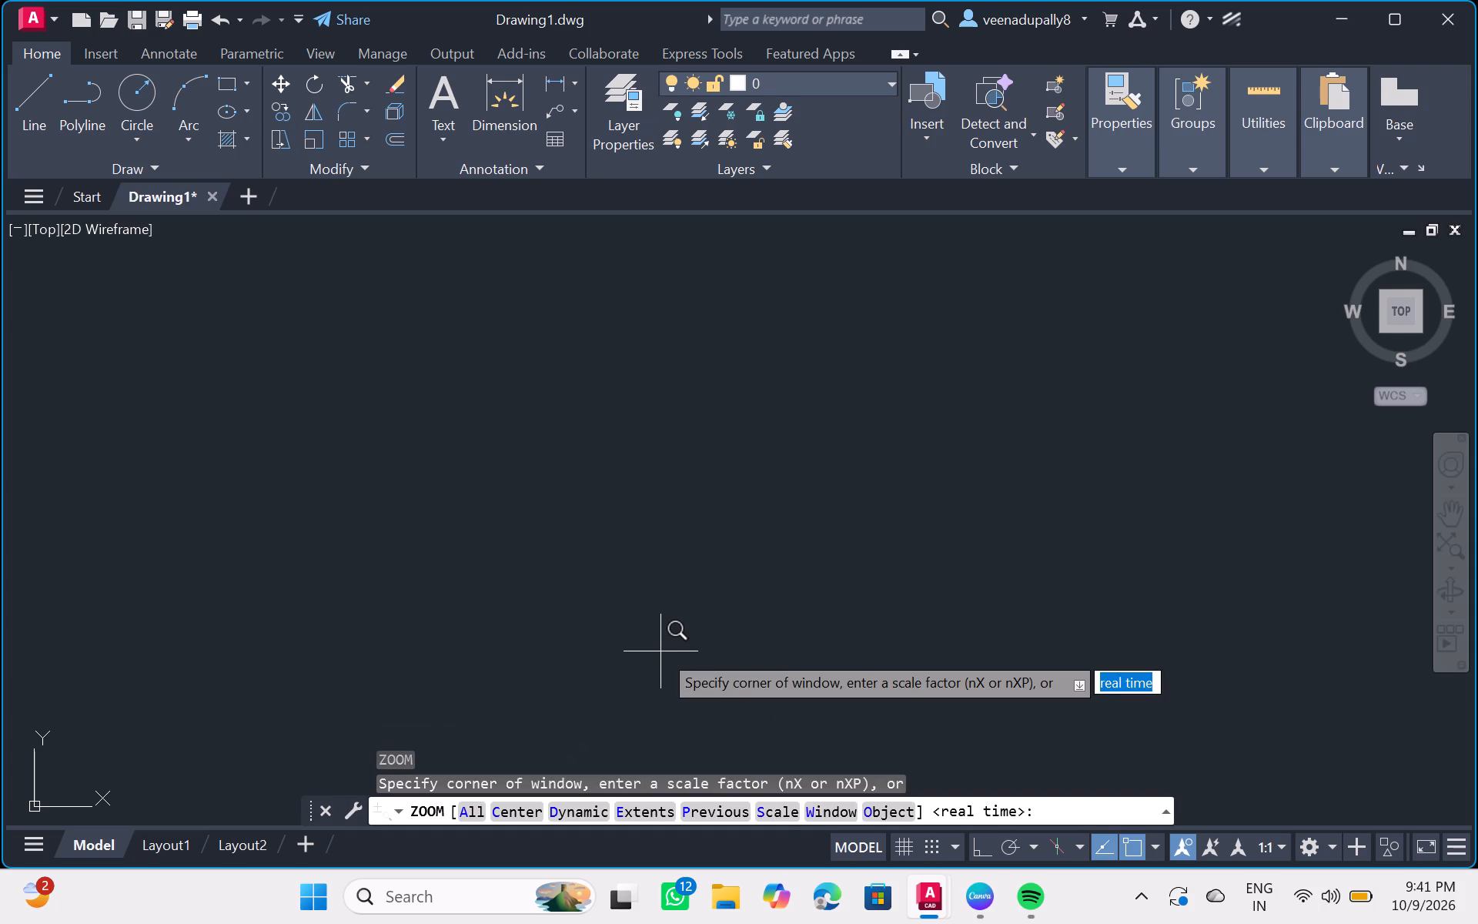
key(a)
key(Return)
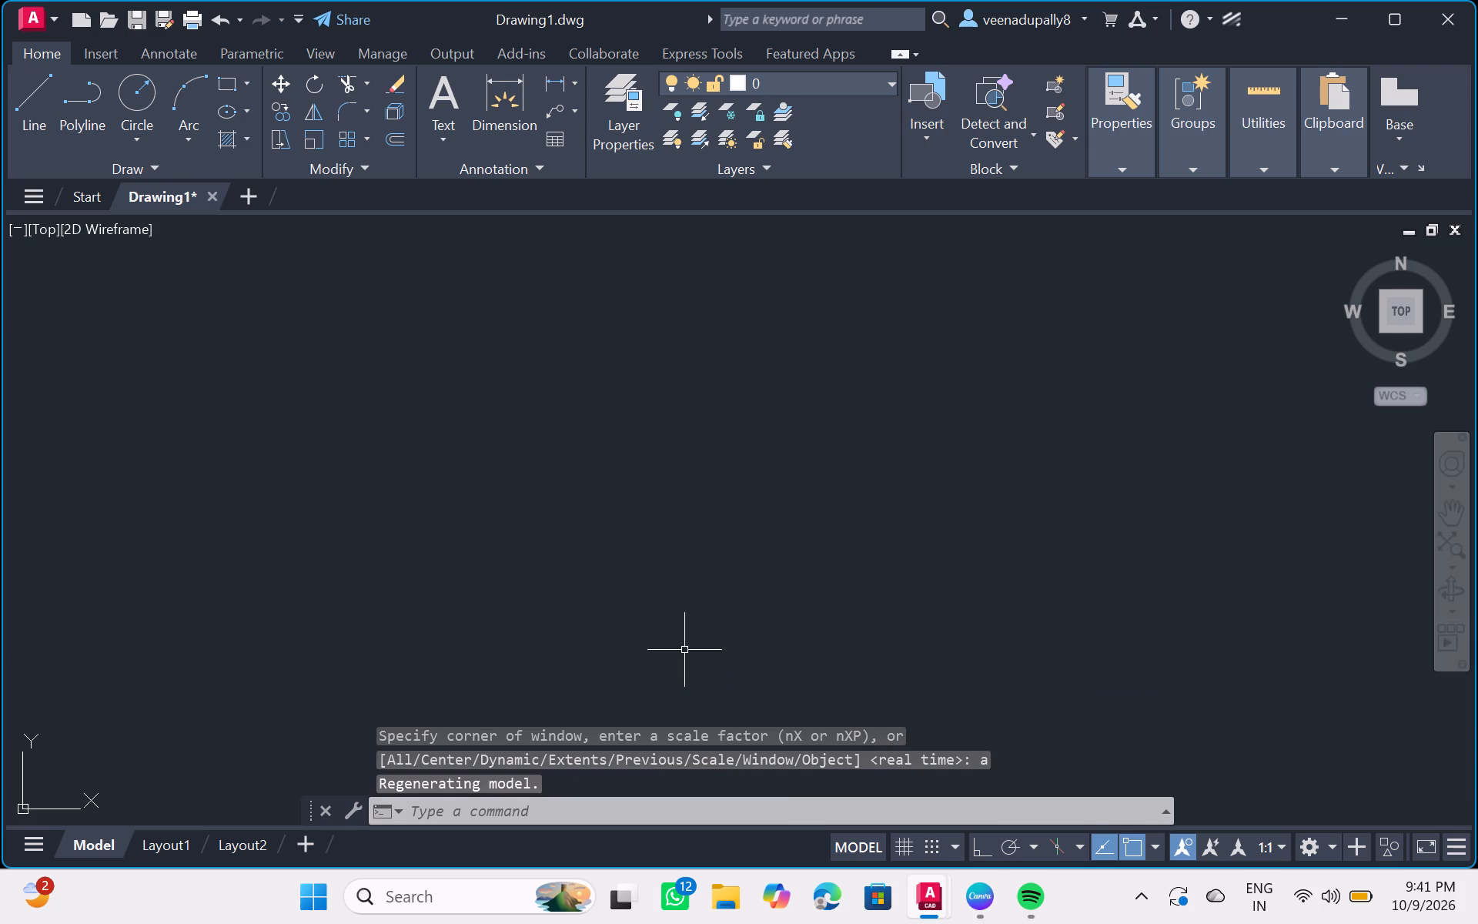
scroll(941, 890, up, 1)
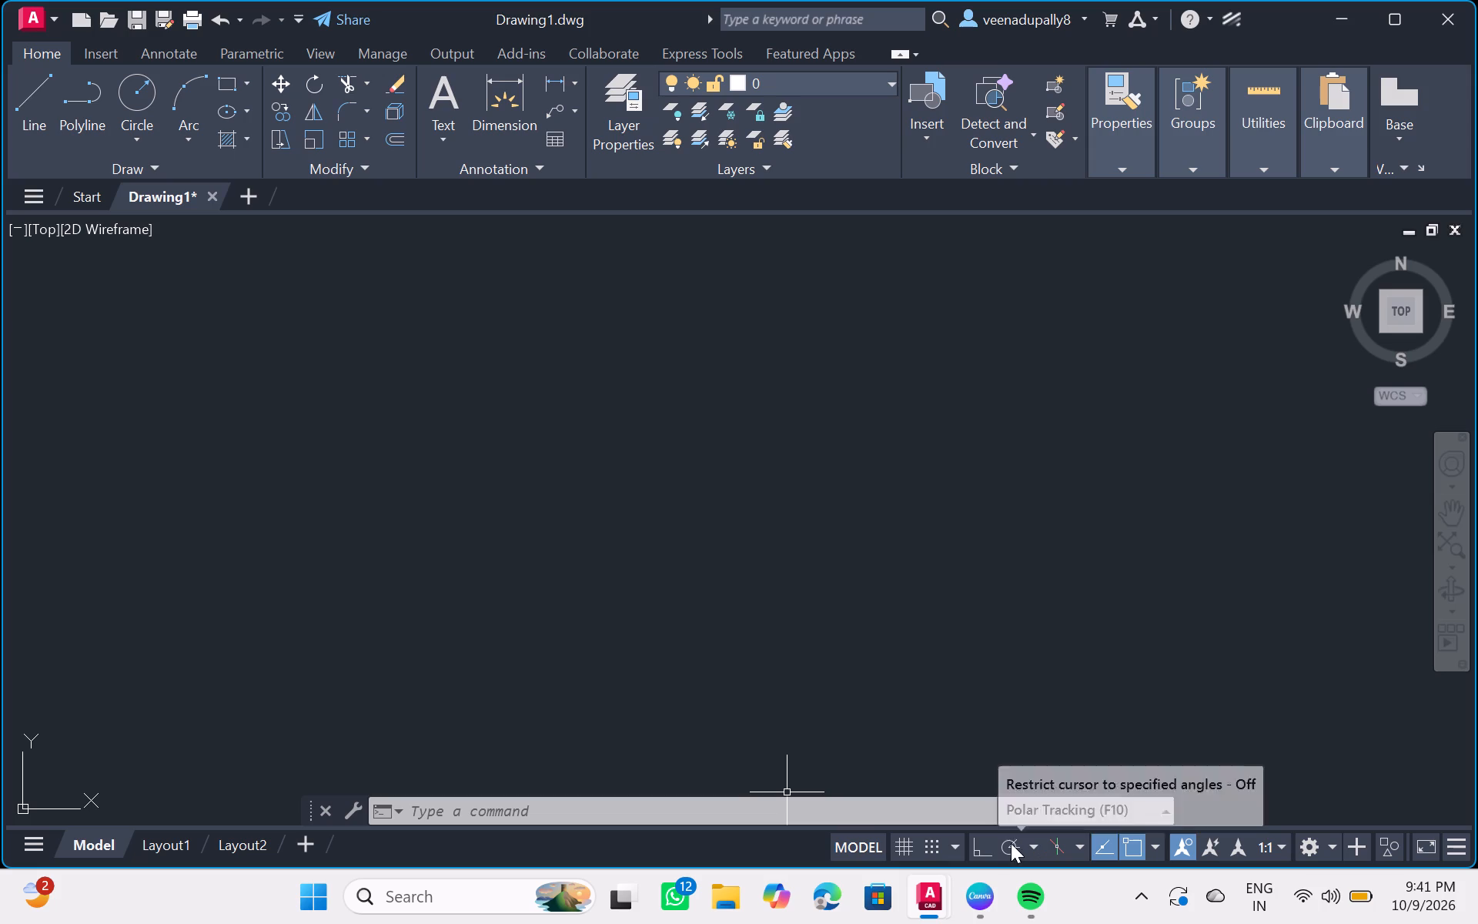
Turn Ortho mode on and switch off object snap tracking, object snap and annotation object visibility.
click(975, 845)
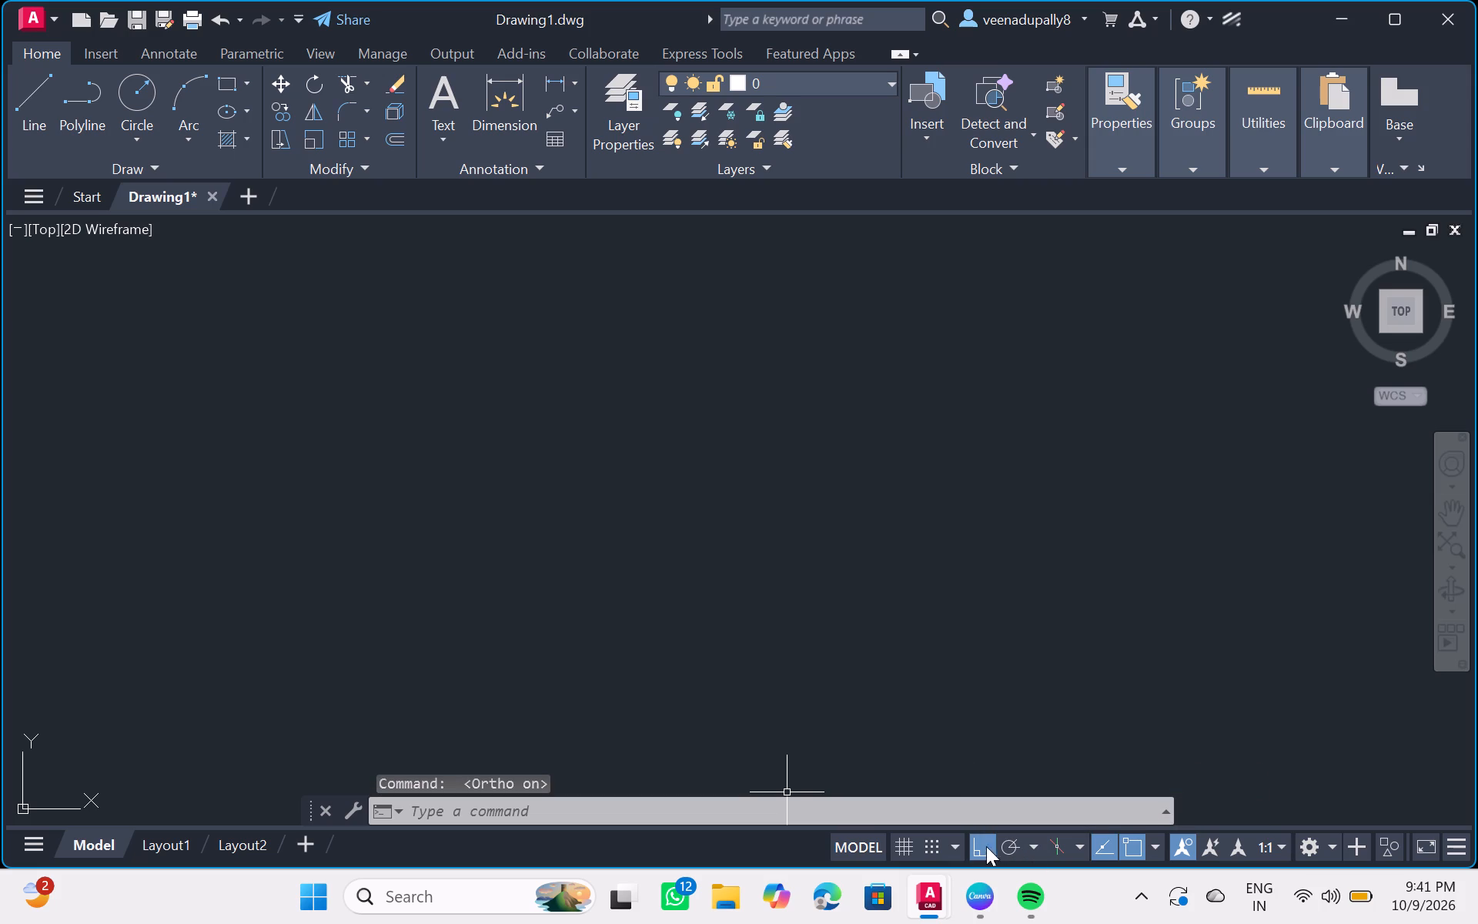
click(1106, 850)
click(1139, 846)
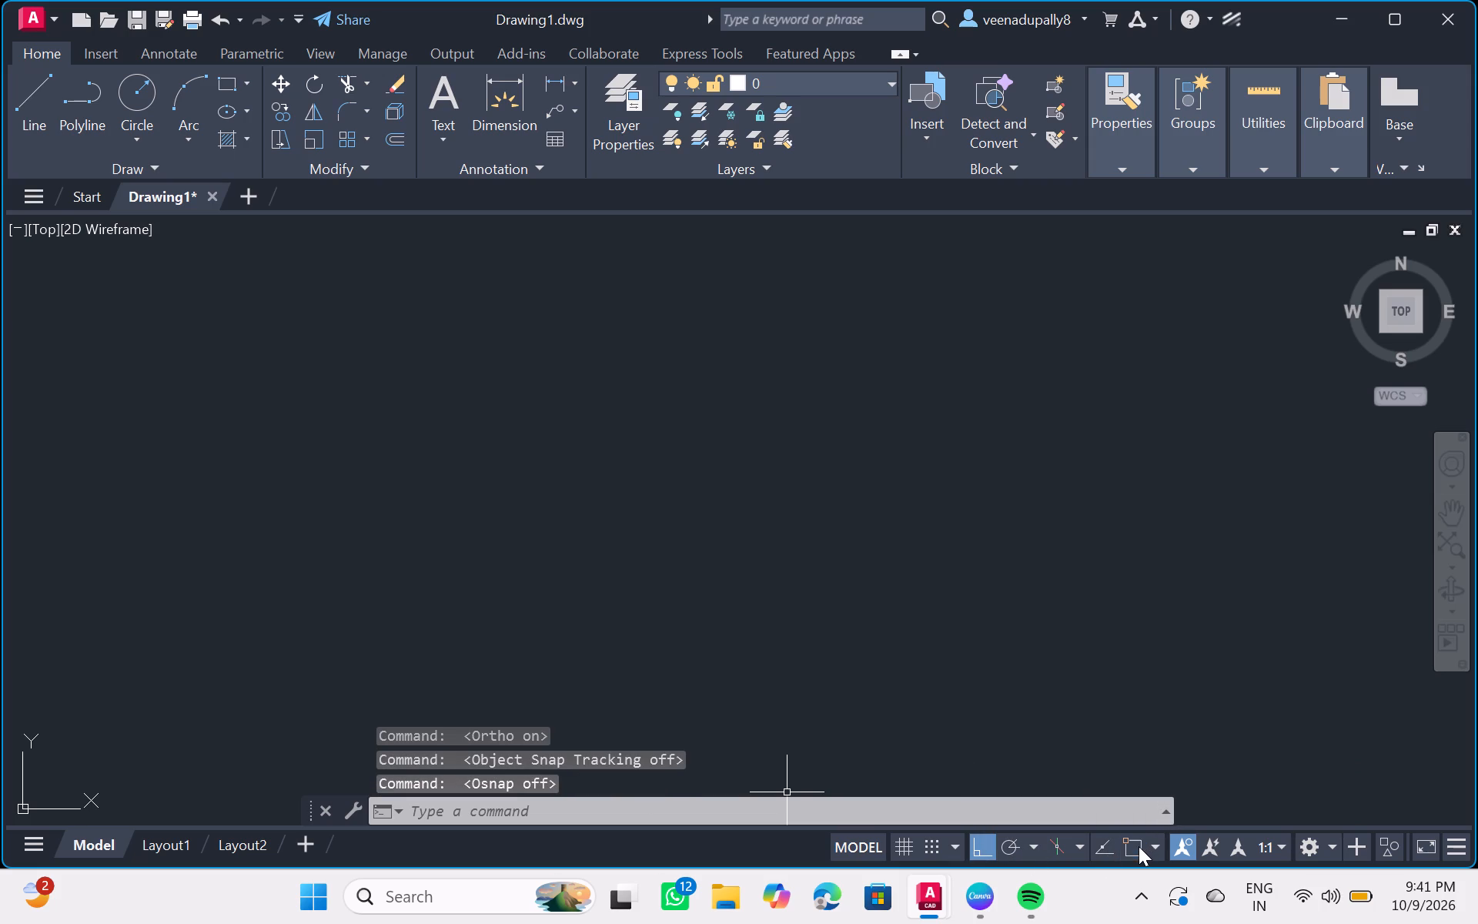
click(1177, 845)
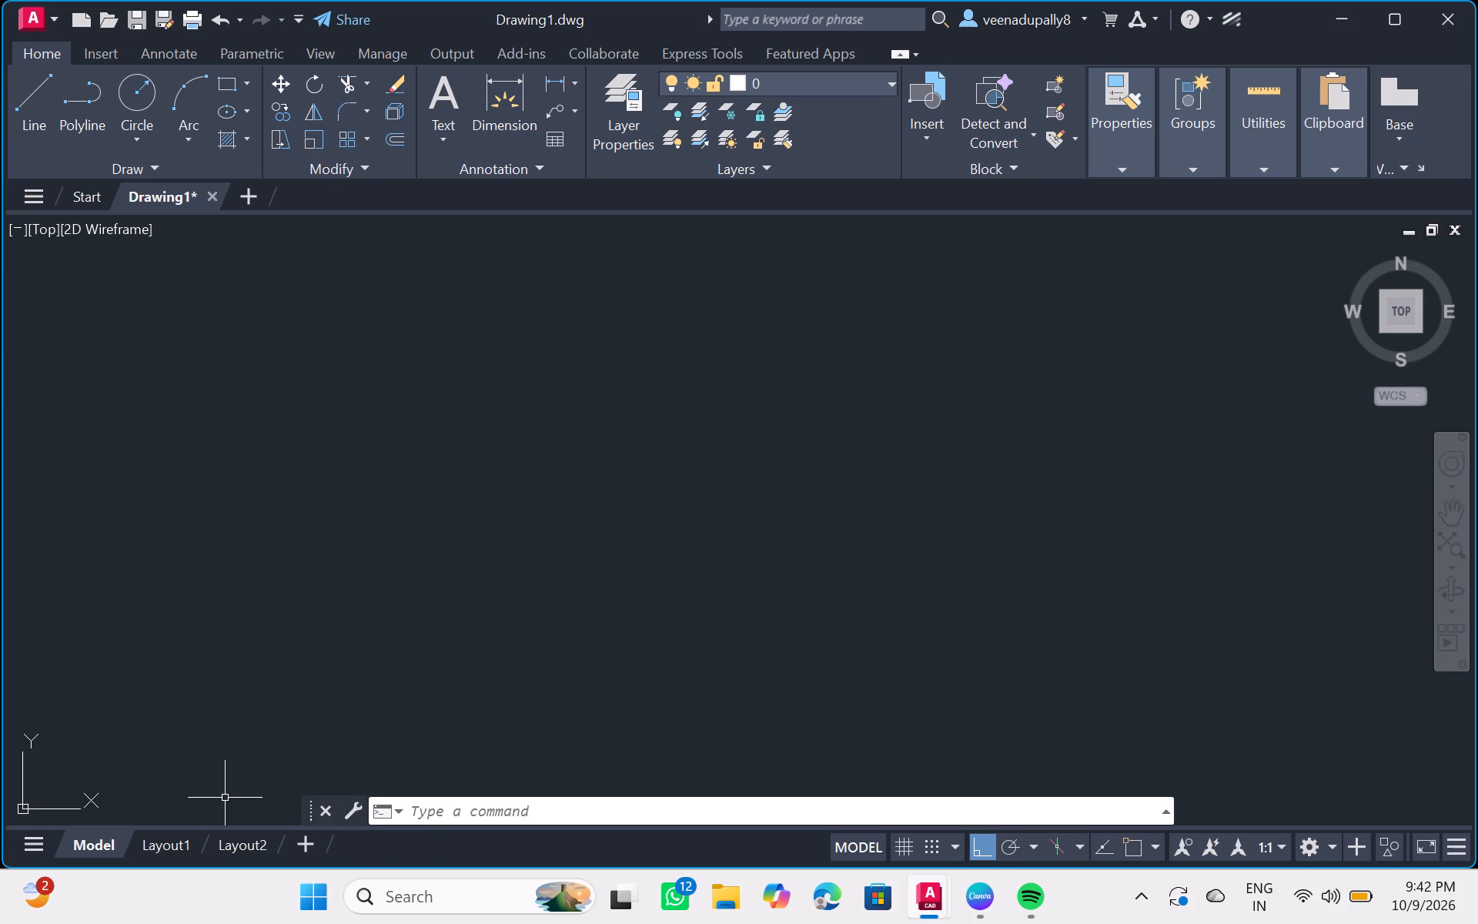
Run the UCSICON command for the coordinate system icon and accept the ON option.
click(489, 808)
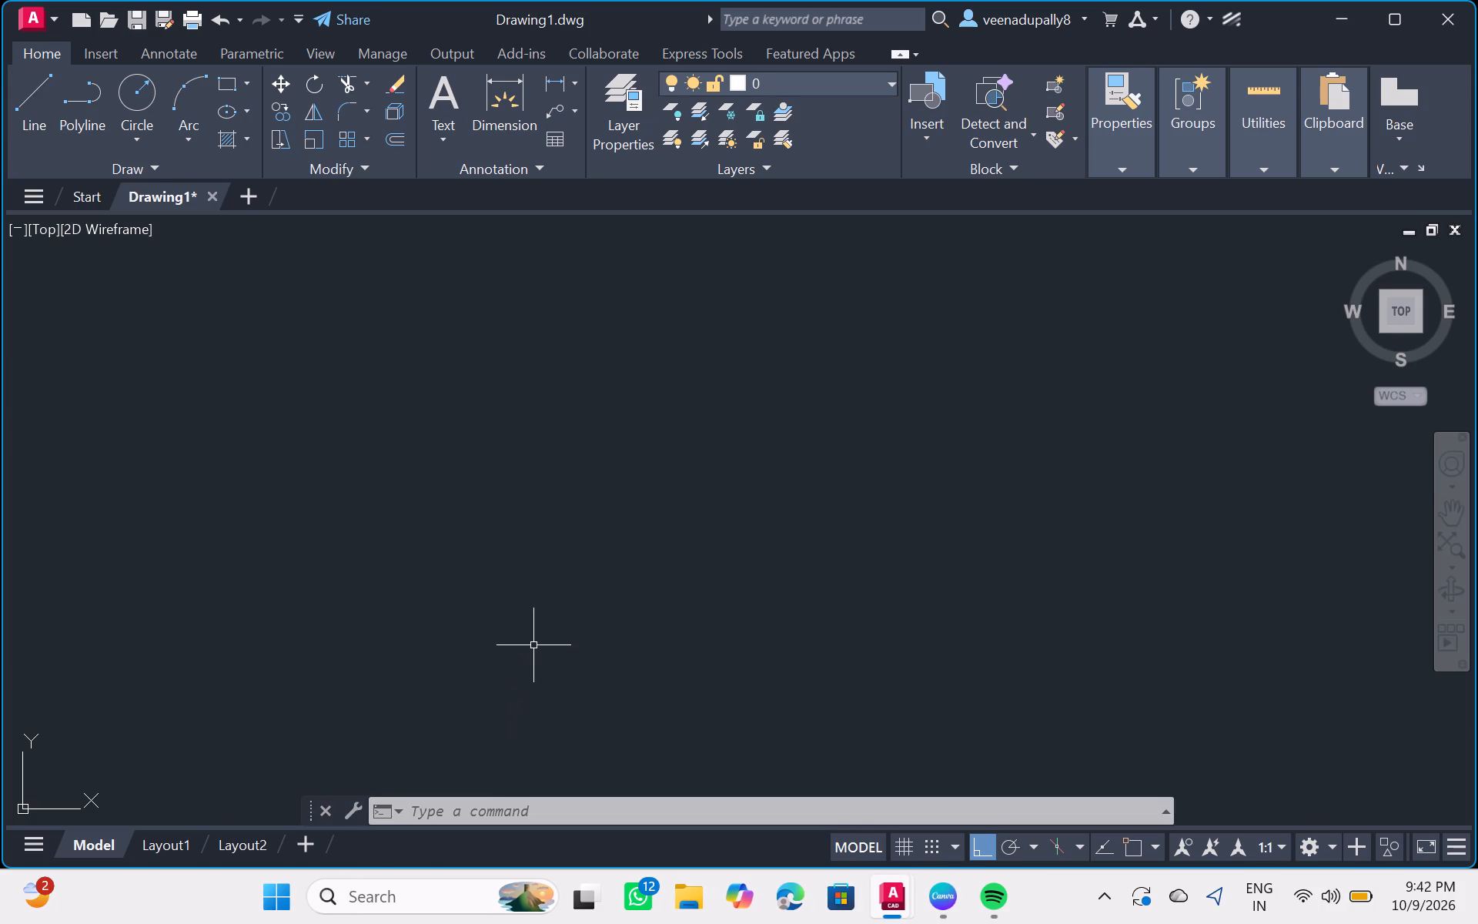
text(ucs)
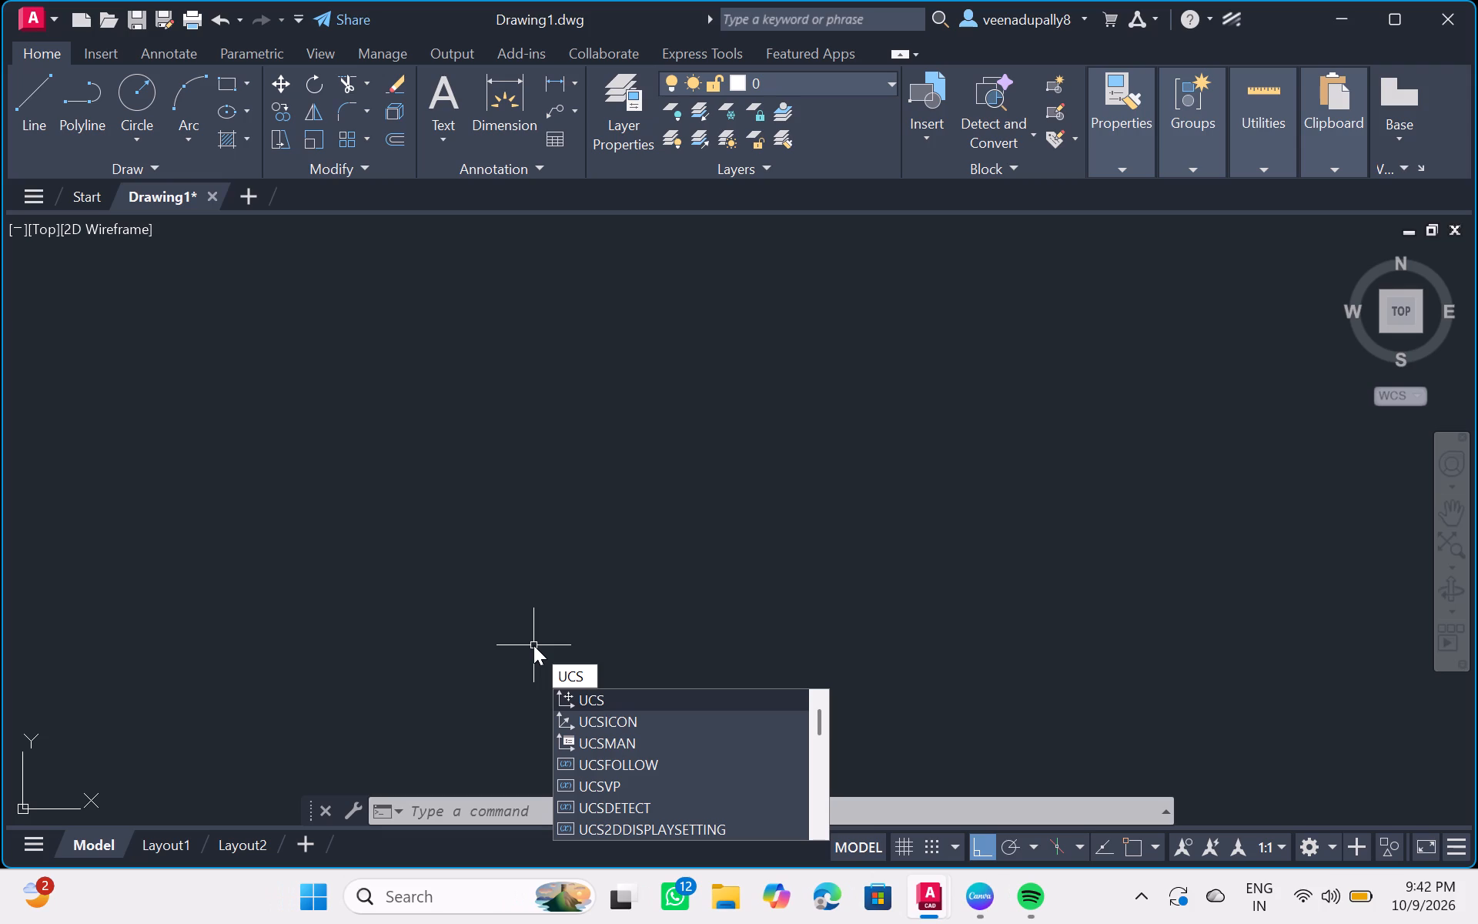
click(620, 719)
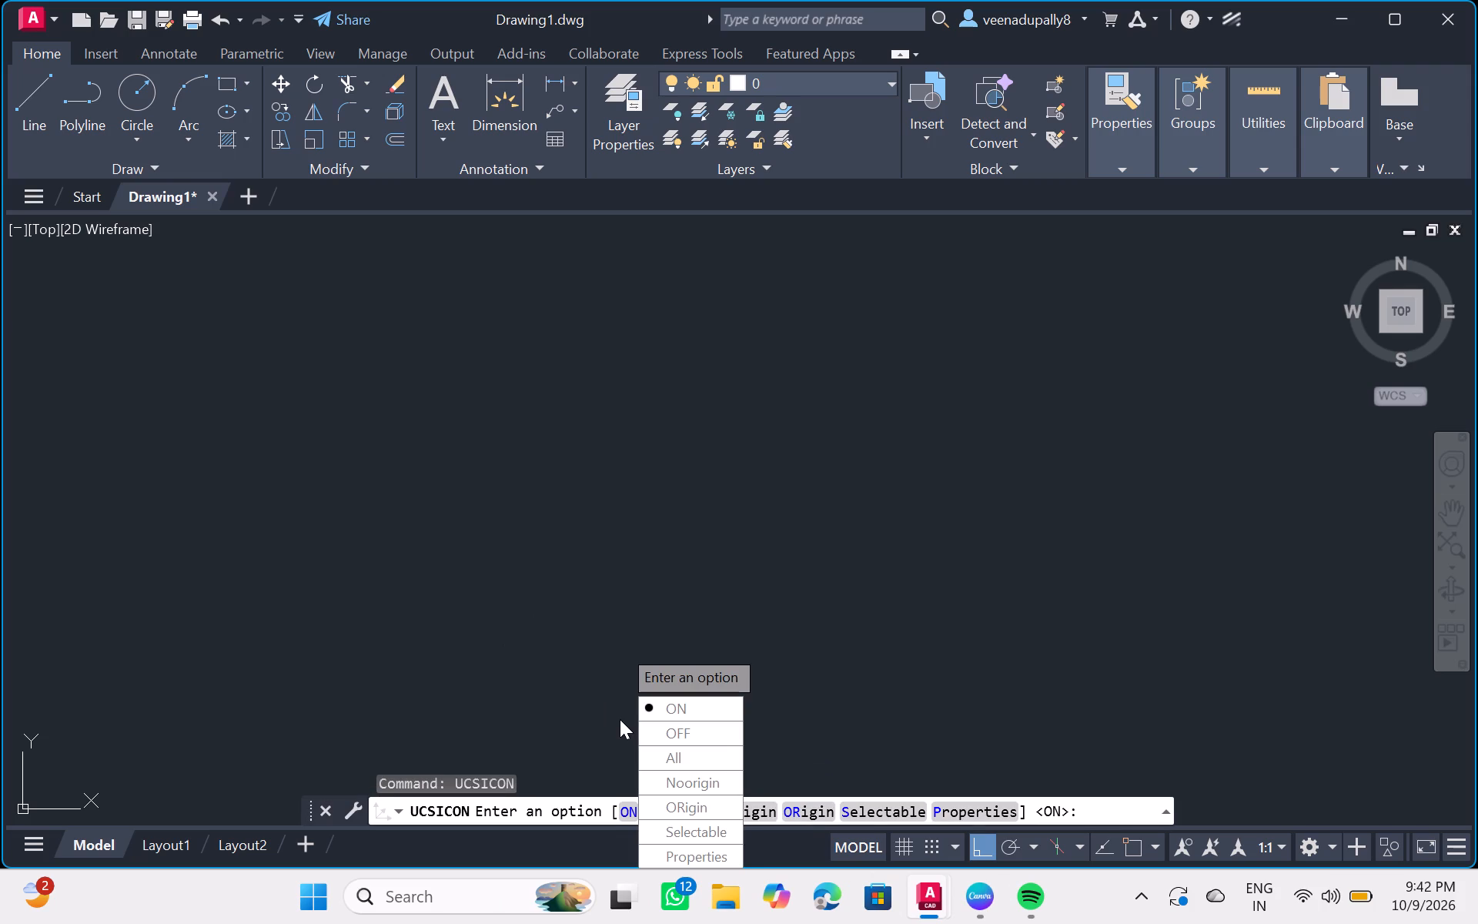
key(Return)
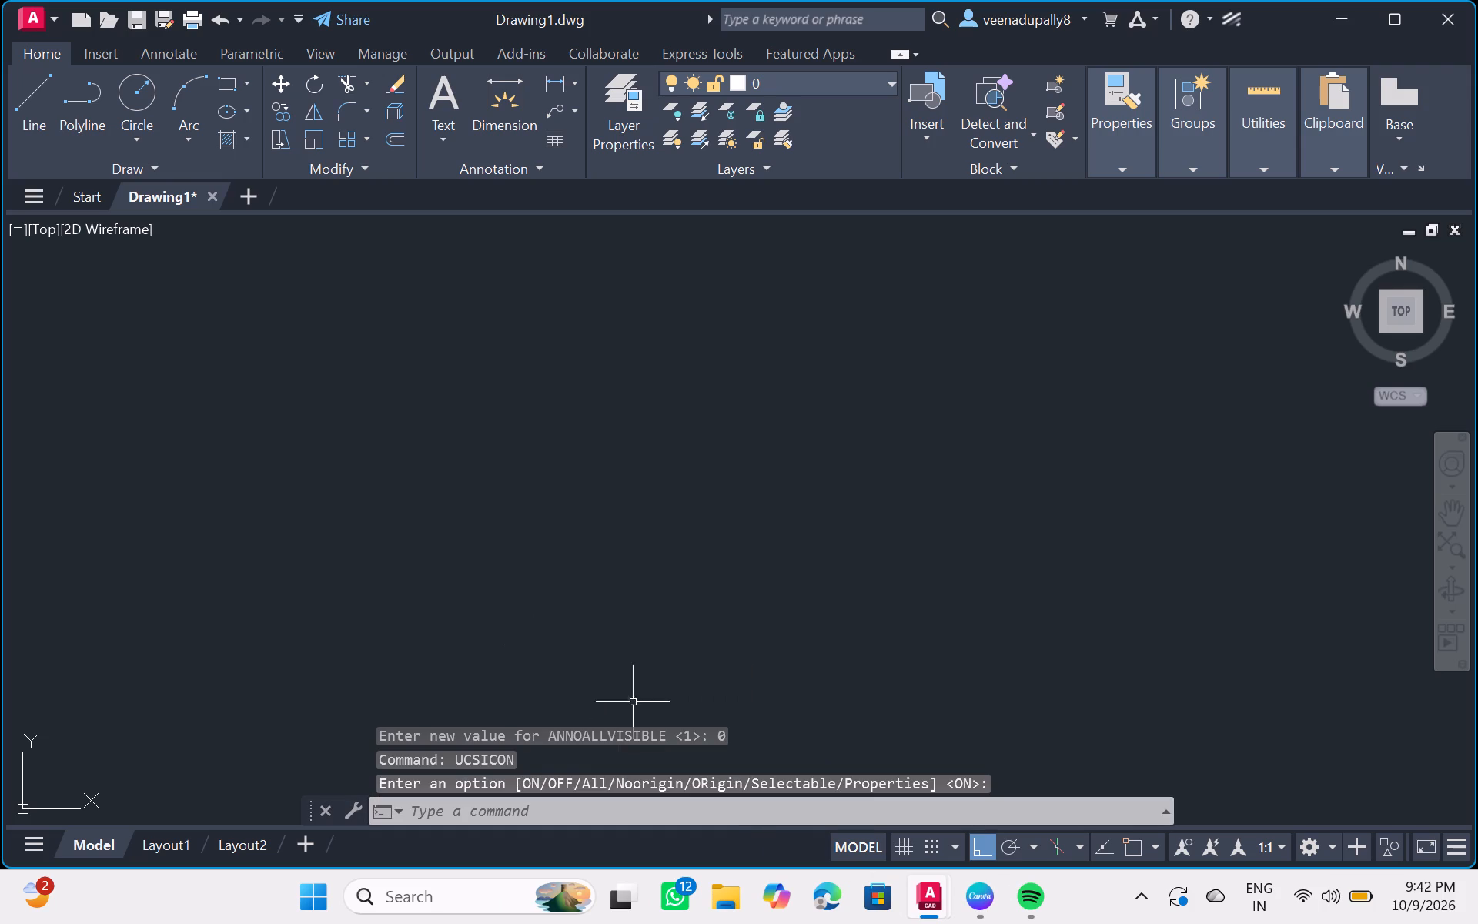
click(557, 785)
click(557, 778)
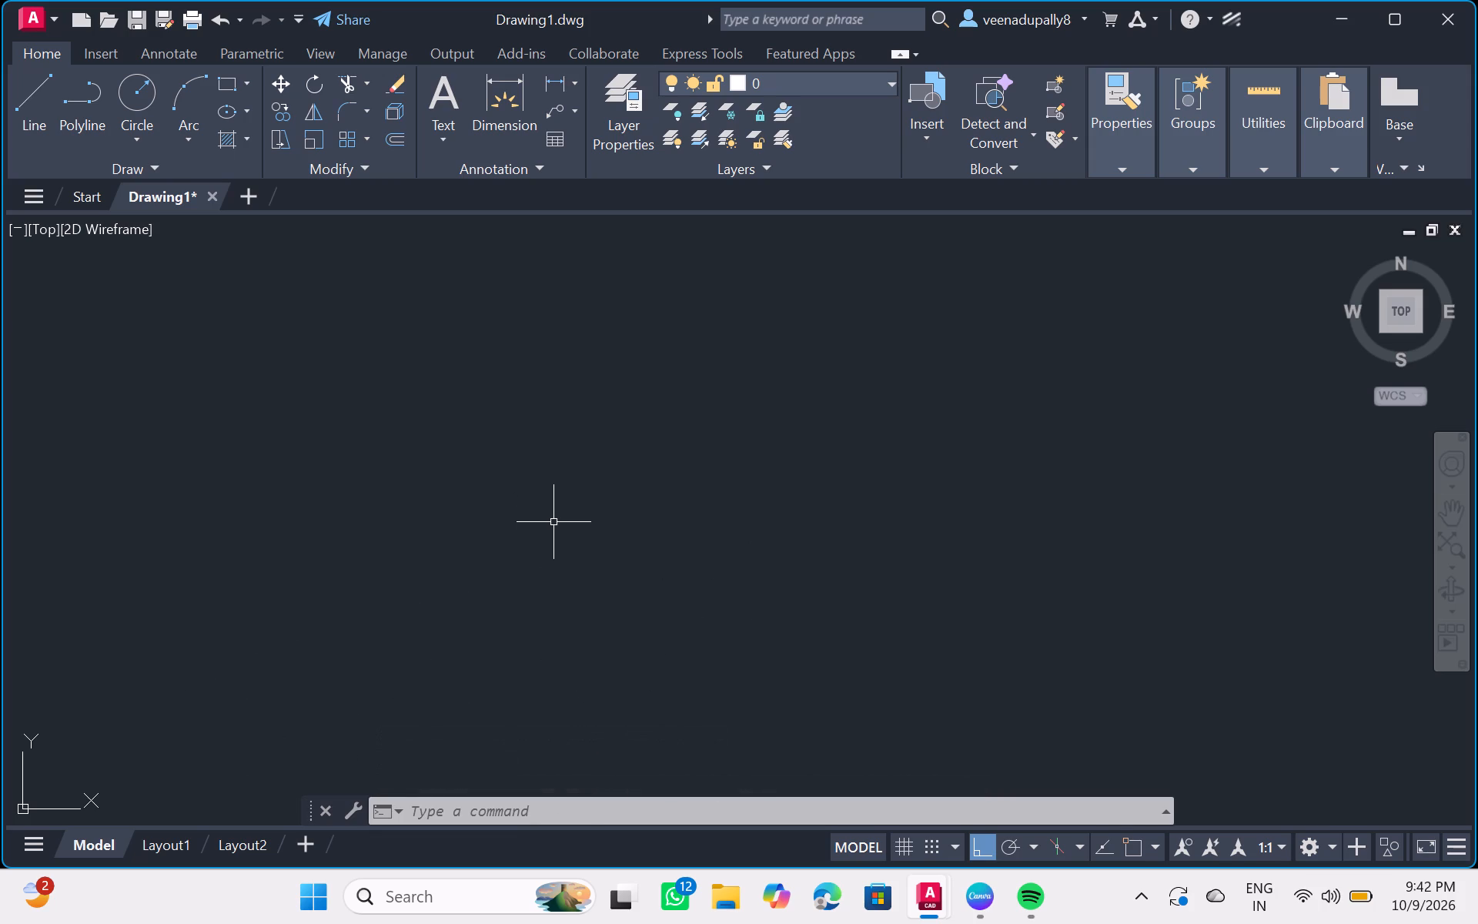
Turn the coordinate system icon off with the UCSICON command.
key(u)
text(cs)
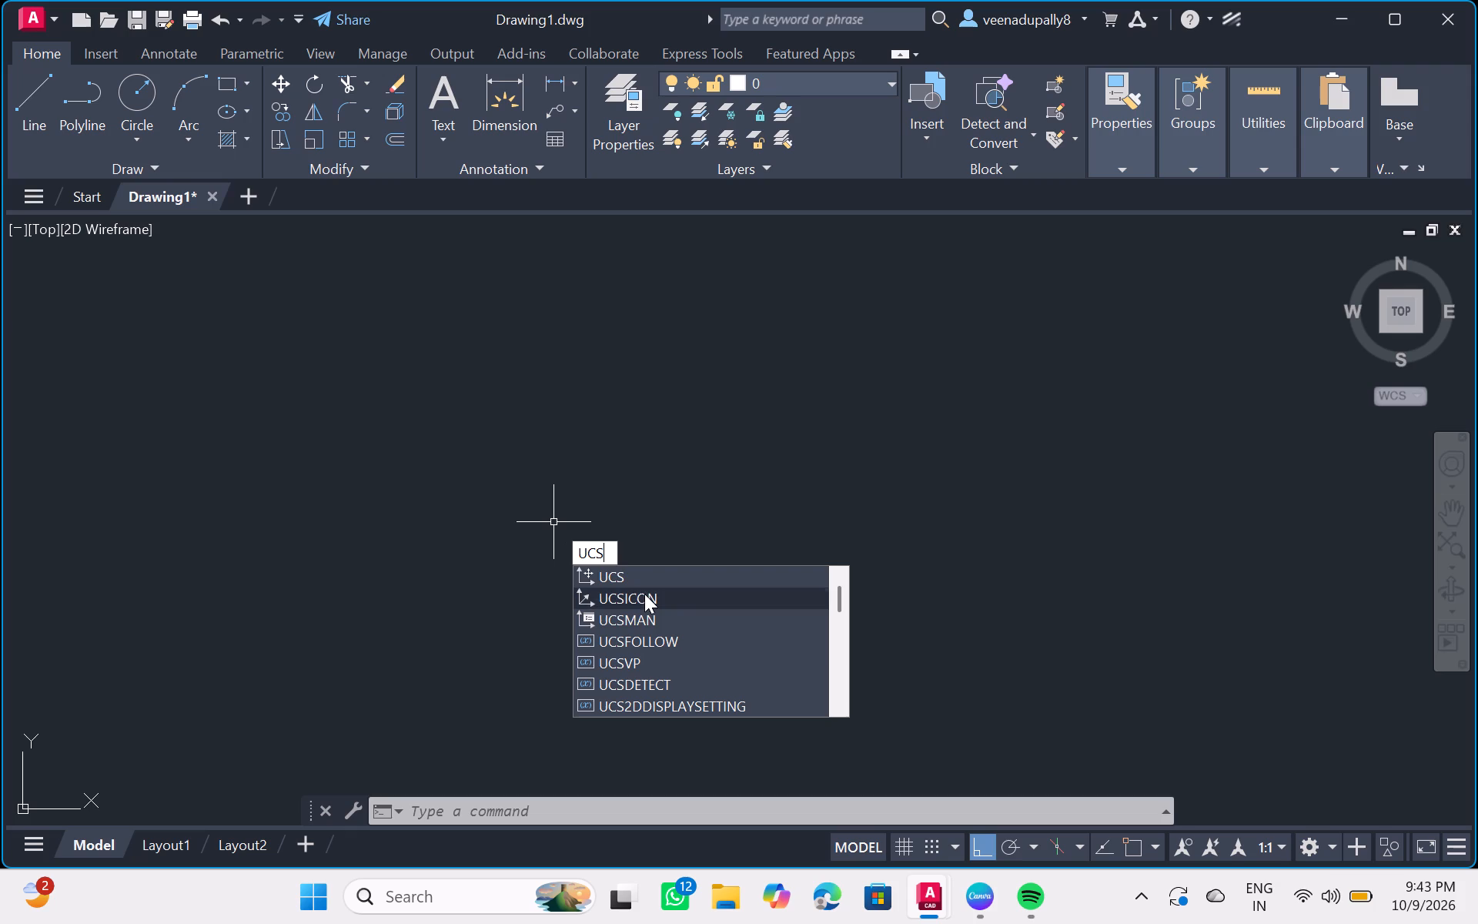
click(644, 594)
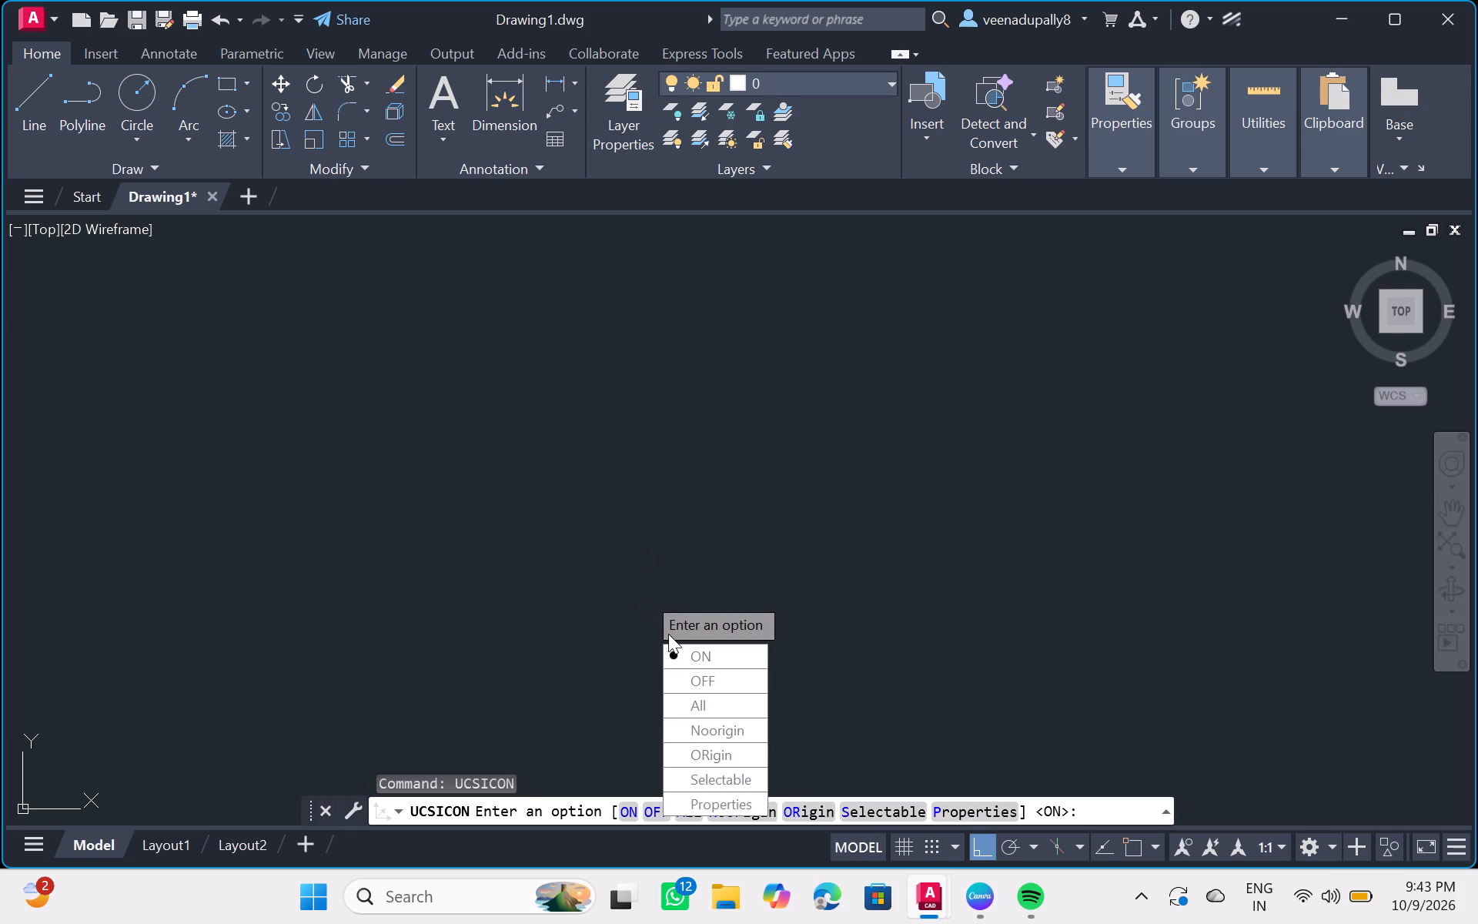
drag(698, 678, 644, 594)
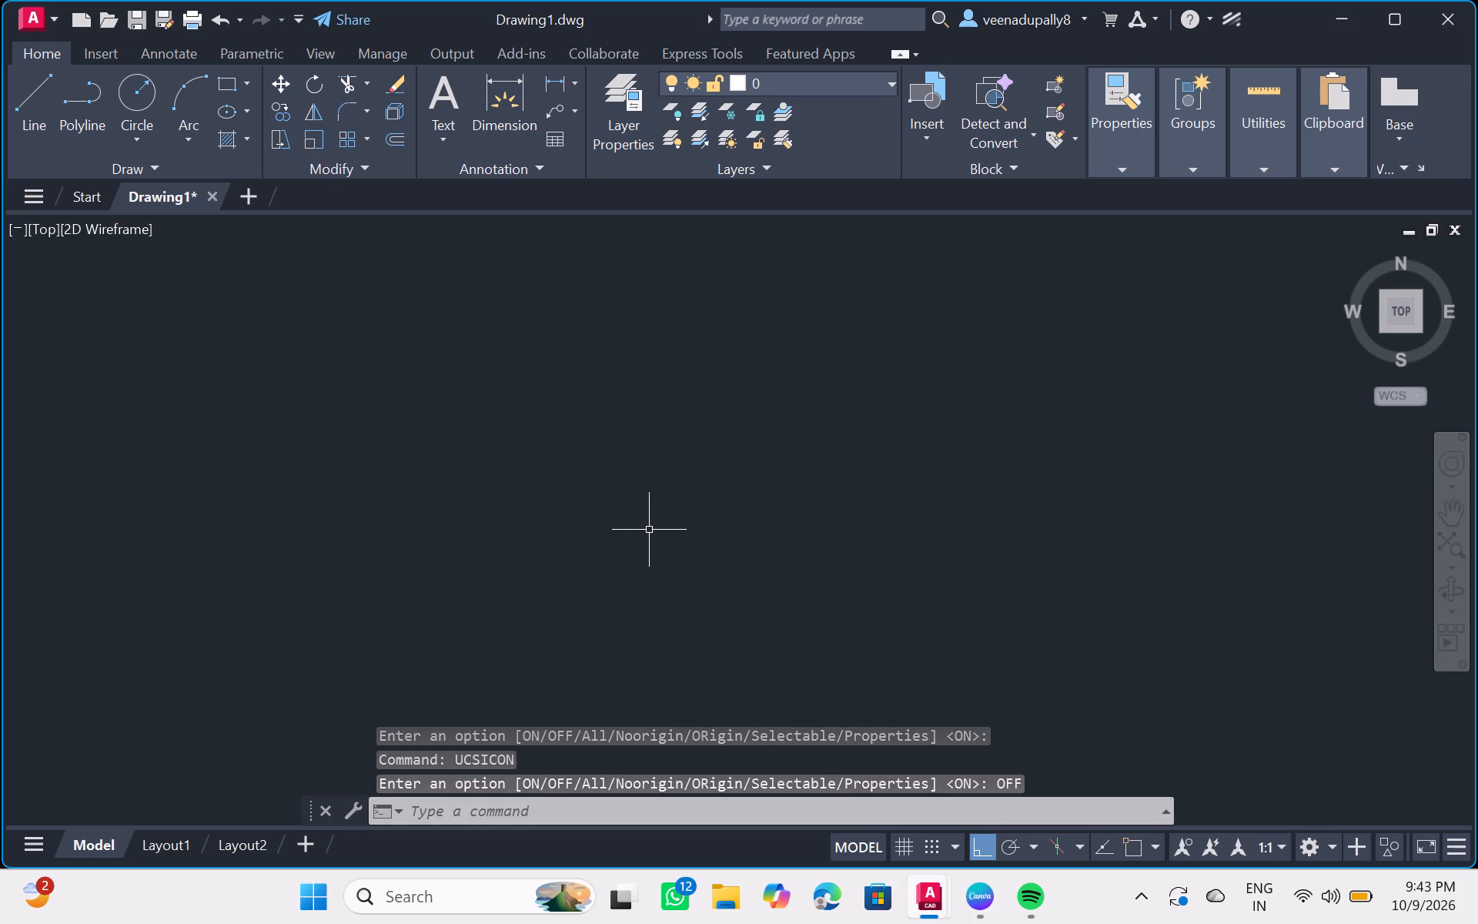
Draw an 80 mm horizontal line to the right across the middle of the drawing area.
click(21, 89)
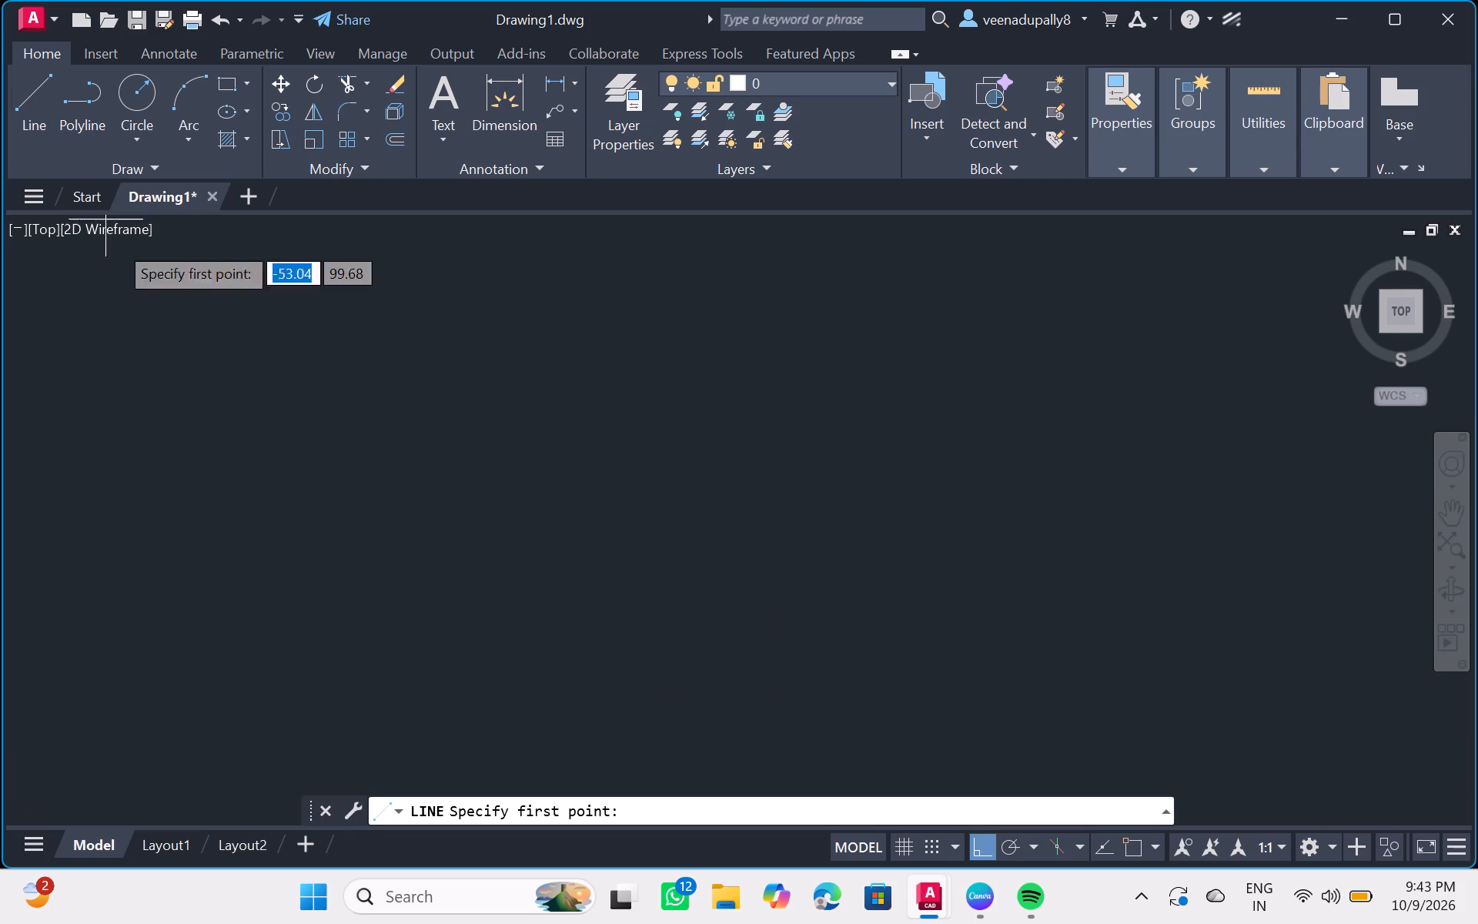
click(549, 549)
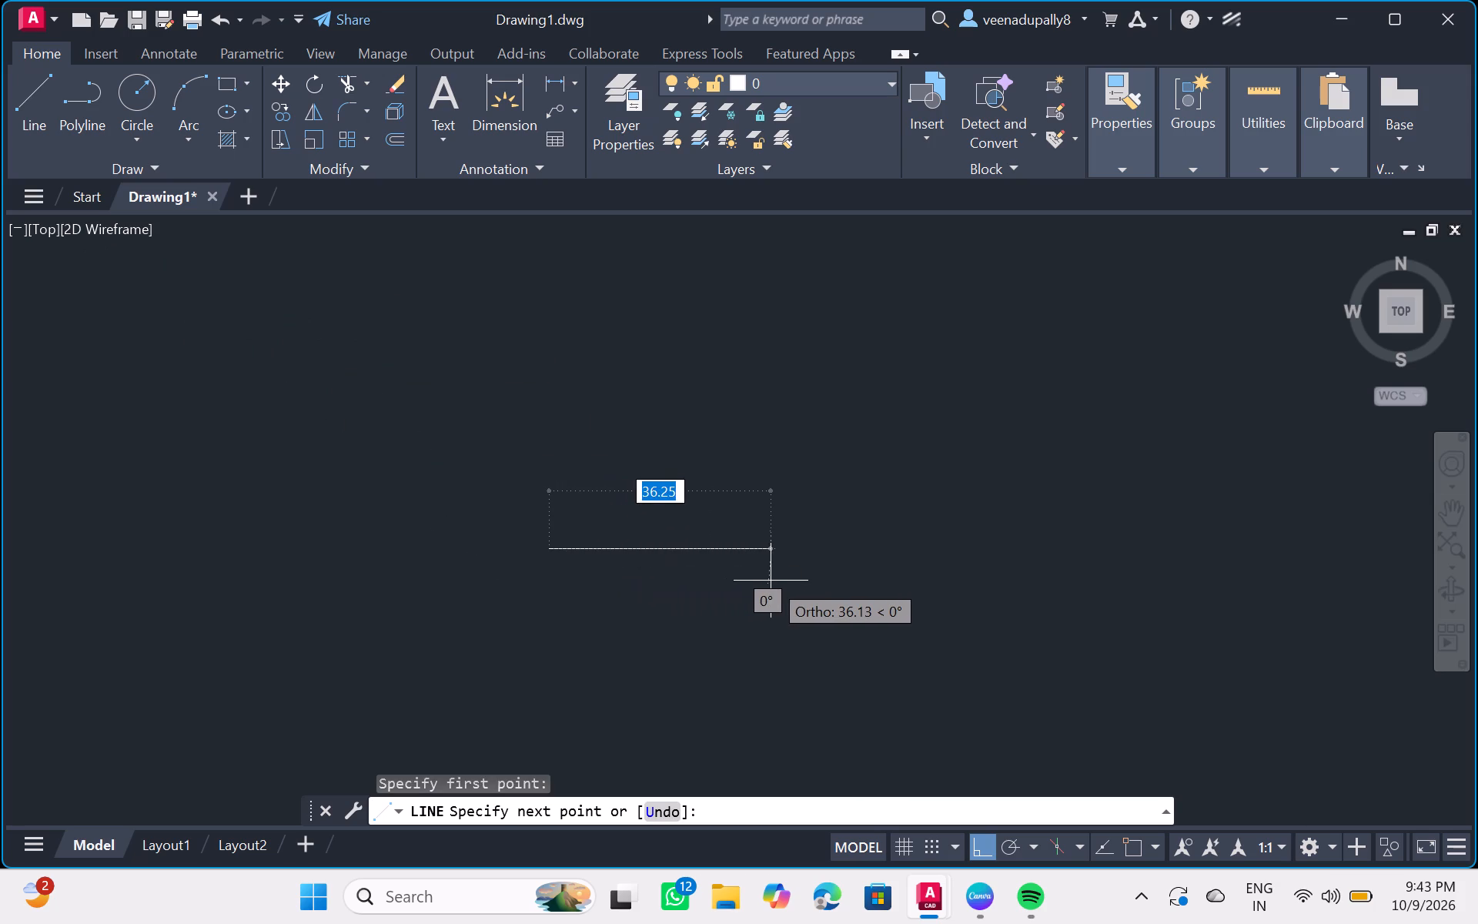
text(80)
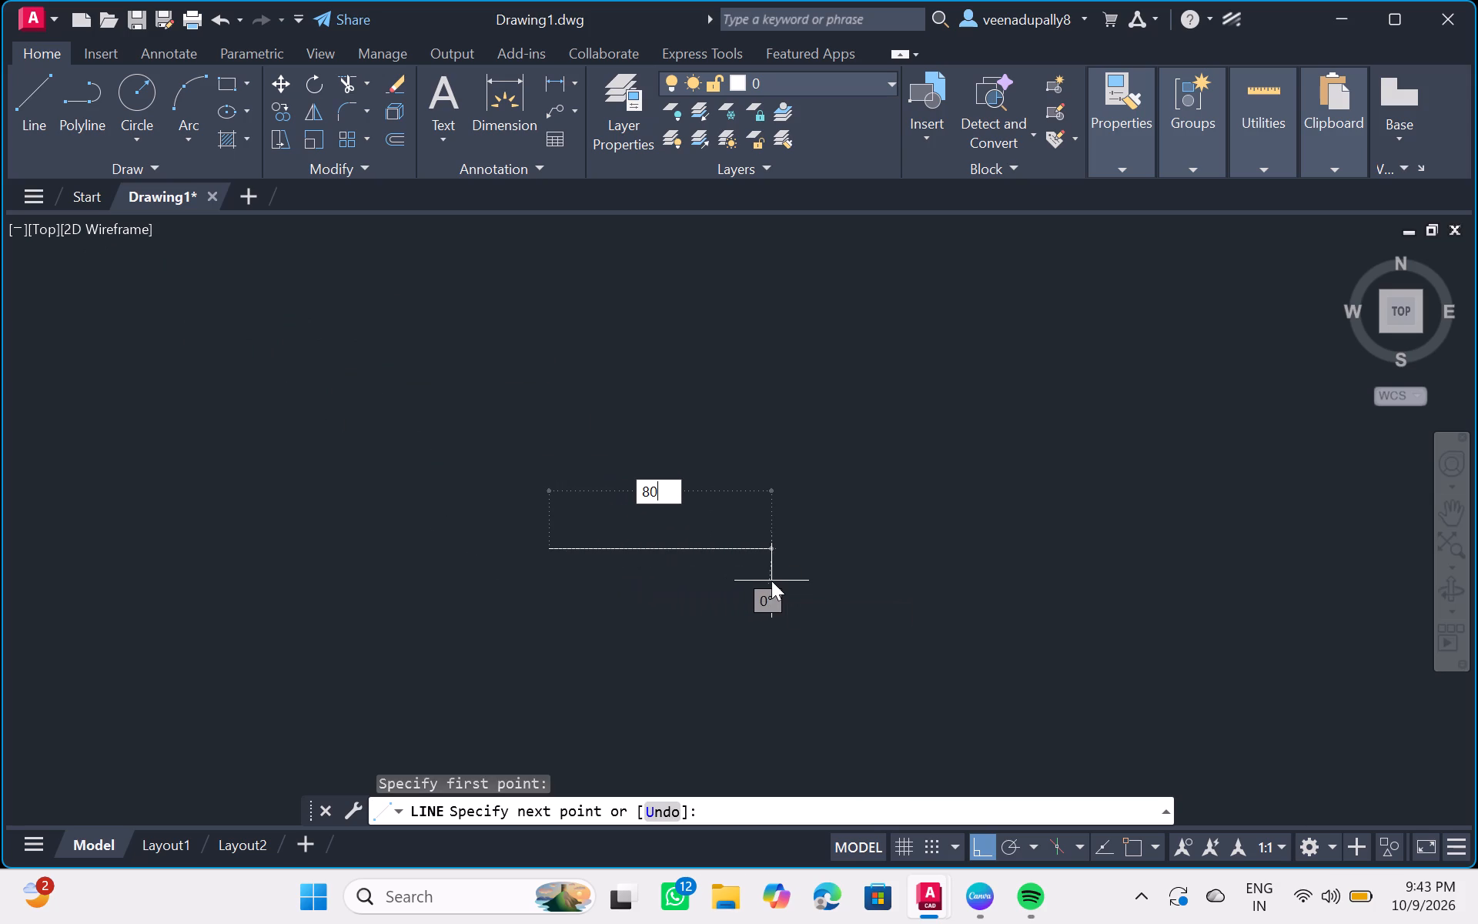
key(Return)
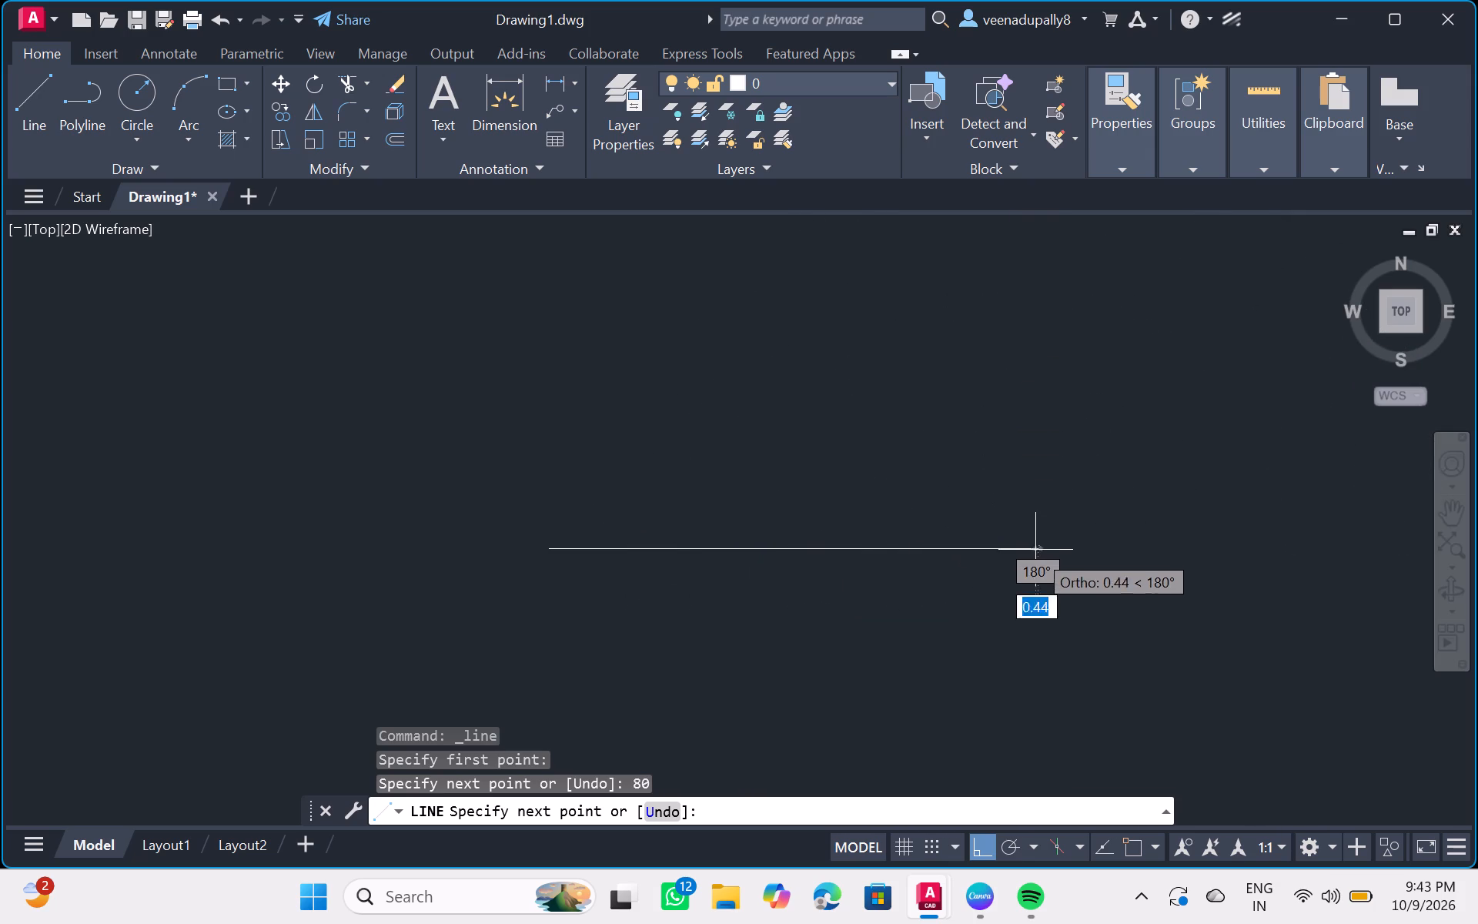
click(1035, 551)
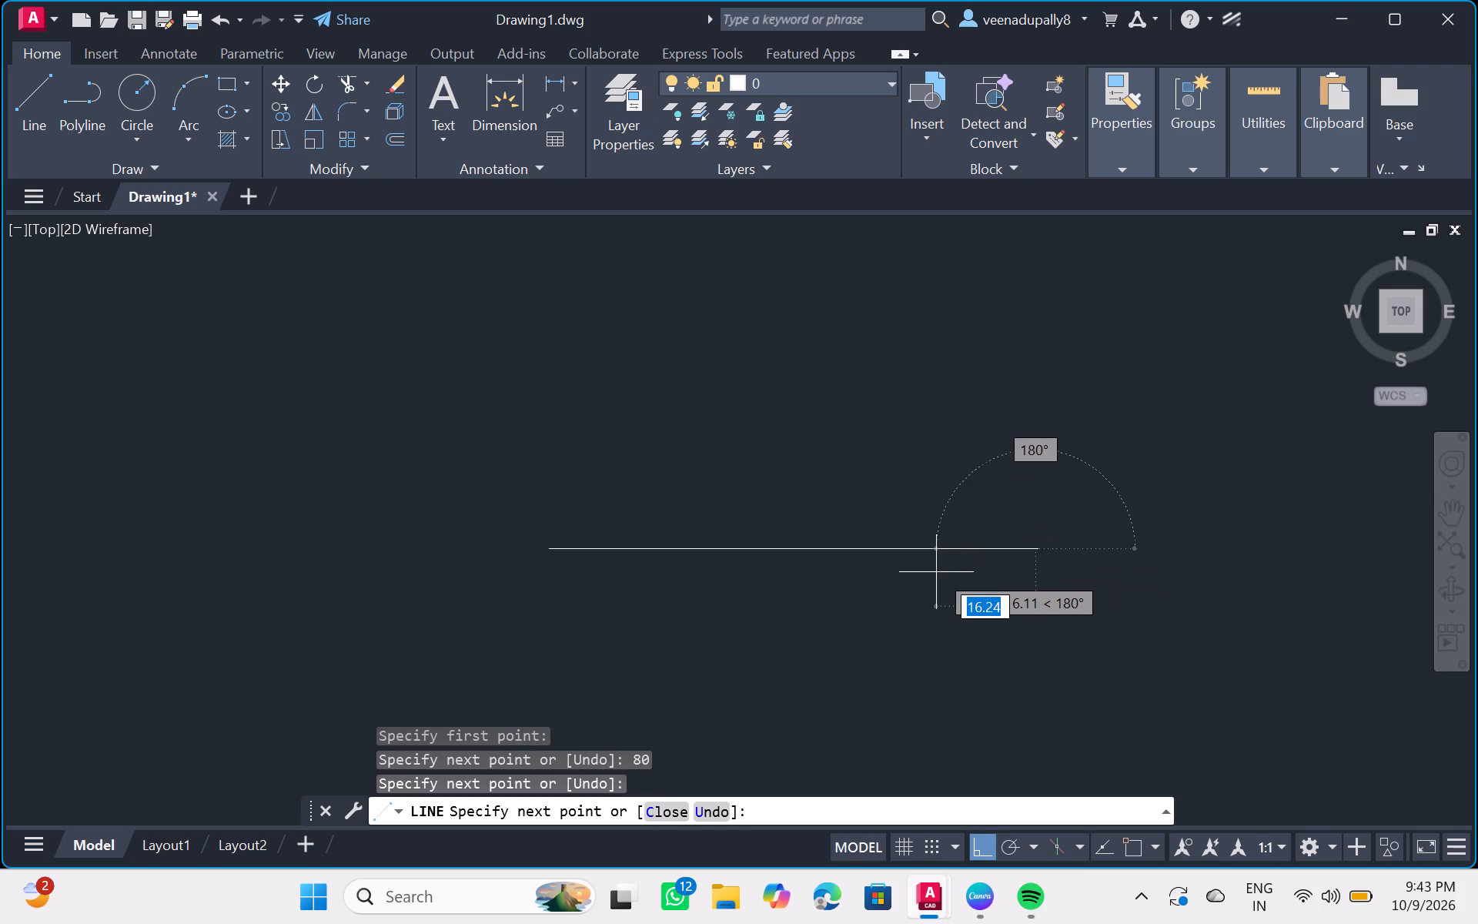
key(Return)
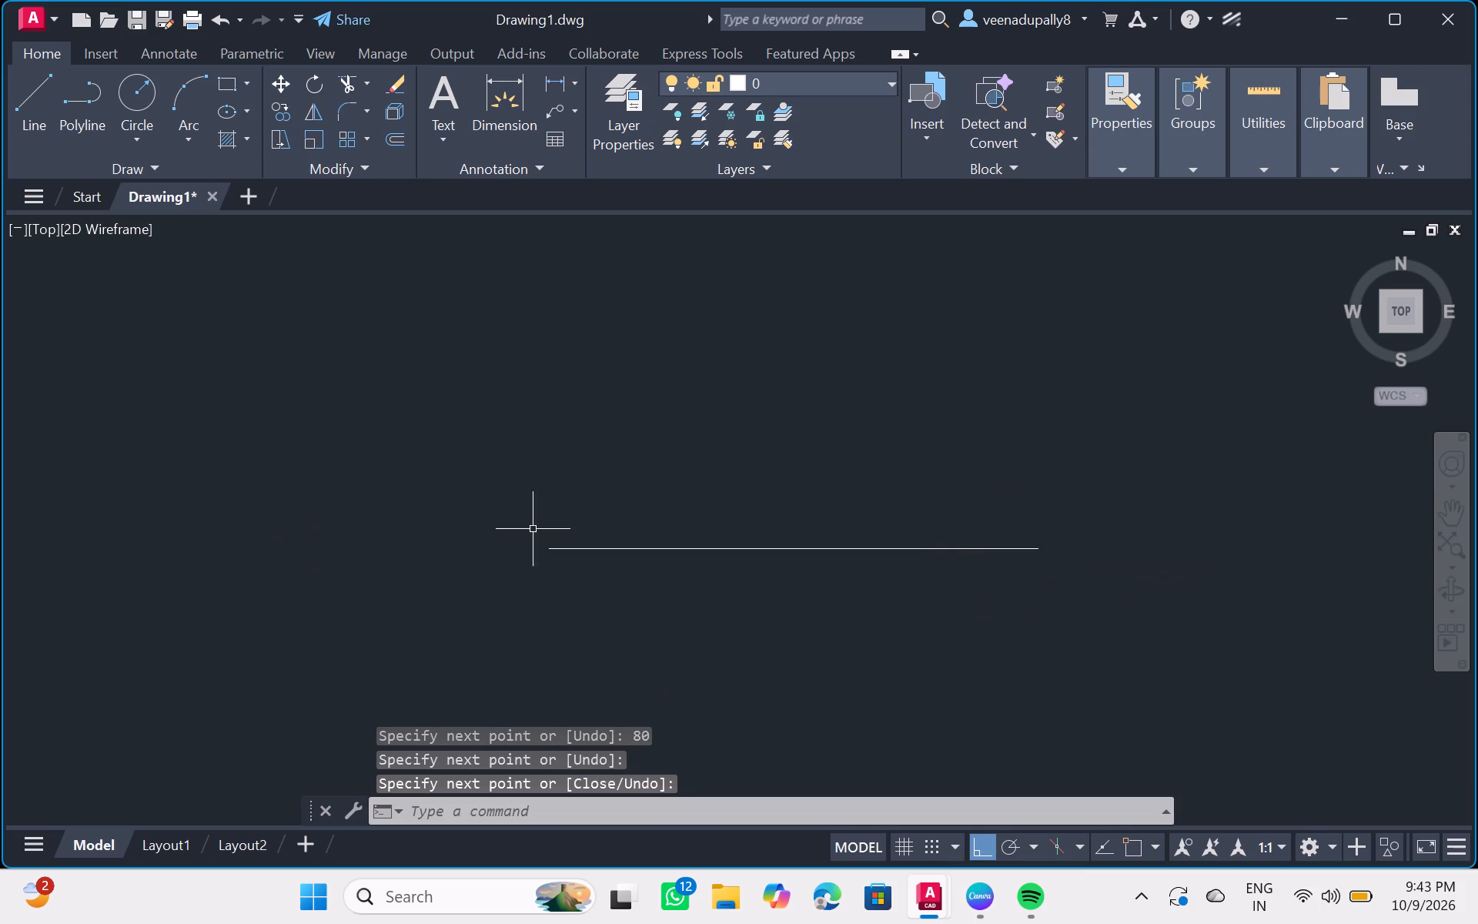
From the 80 mm line's left end, draw a 38 mm vertical line upward and continue with a 106 mm horizontal line to the right.
click(35, 115)
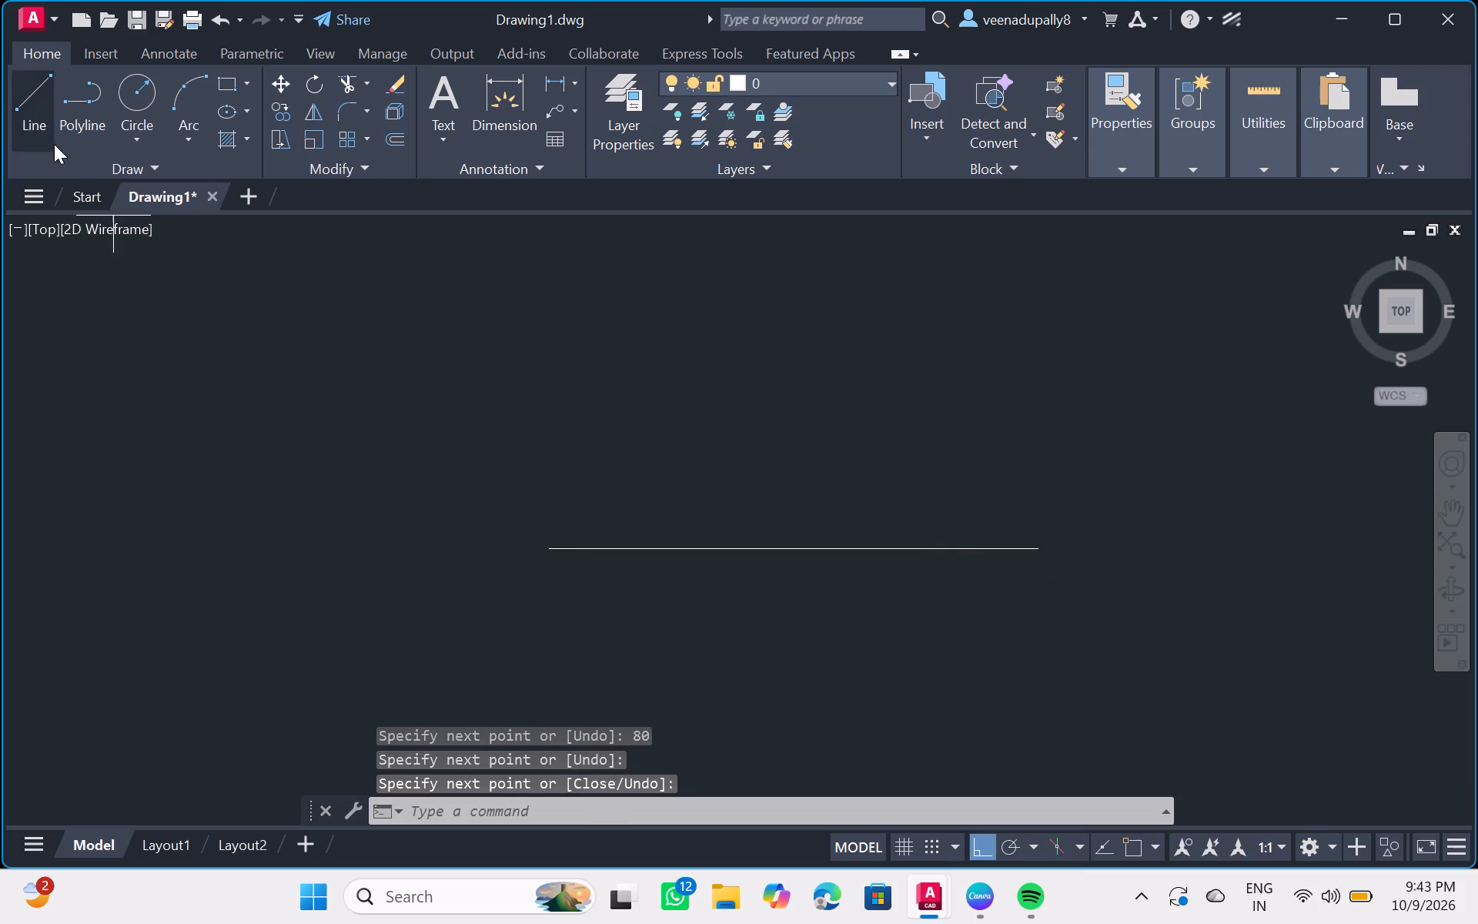
click(550, 551)
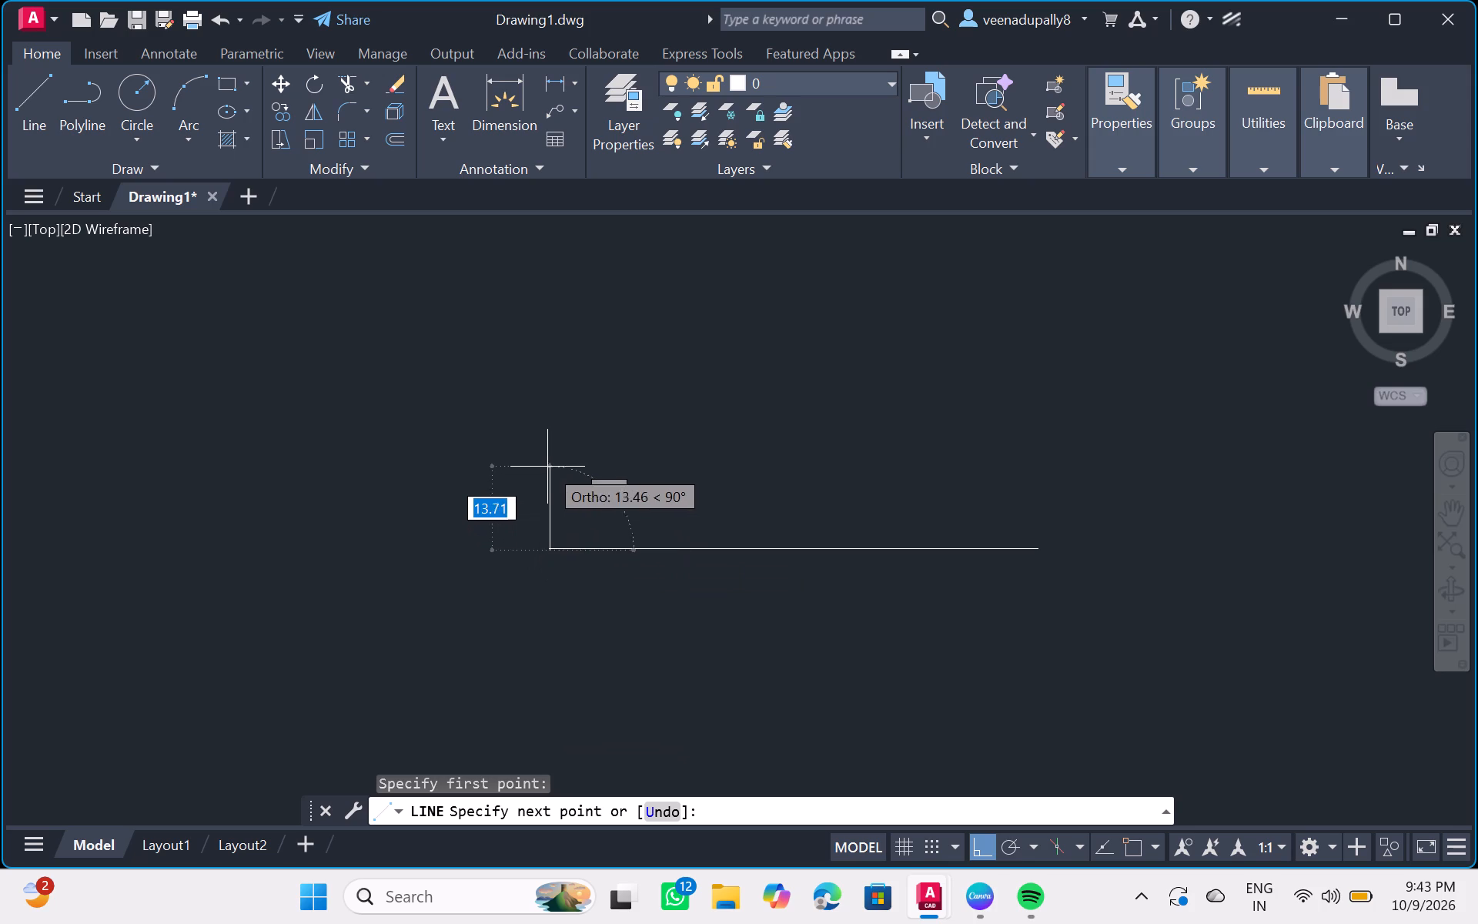
key(3)
key(8)
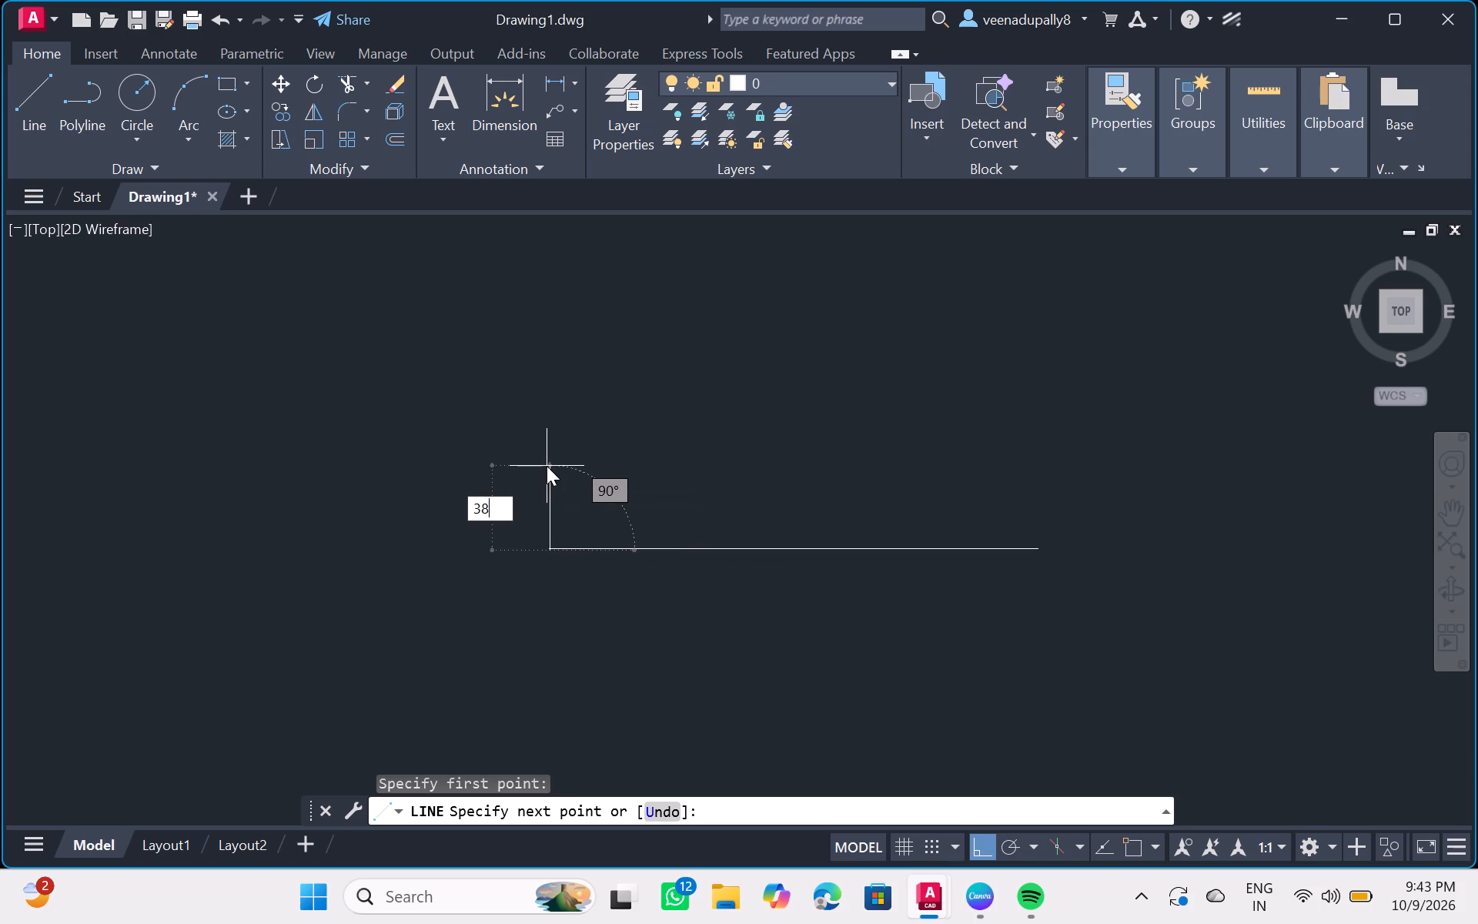
key(Return)
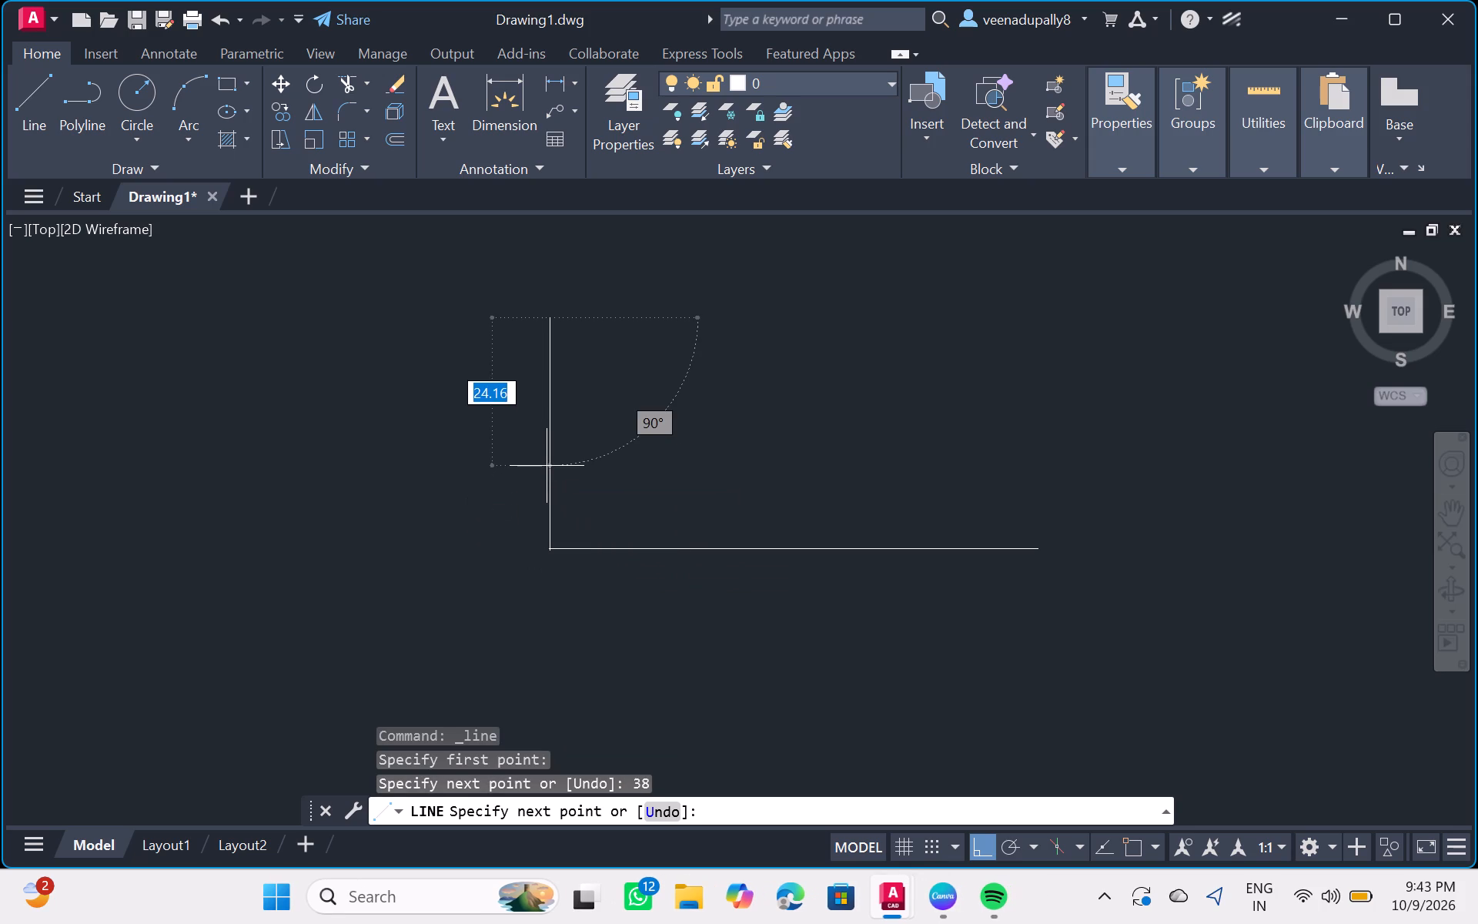
click(550, 320)
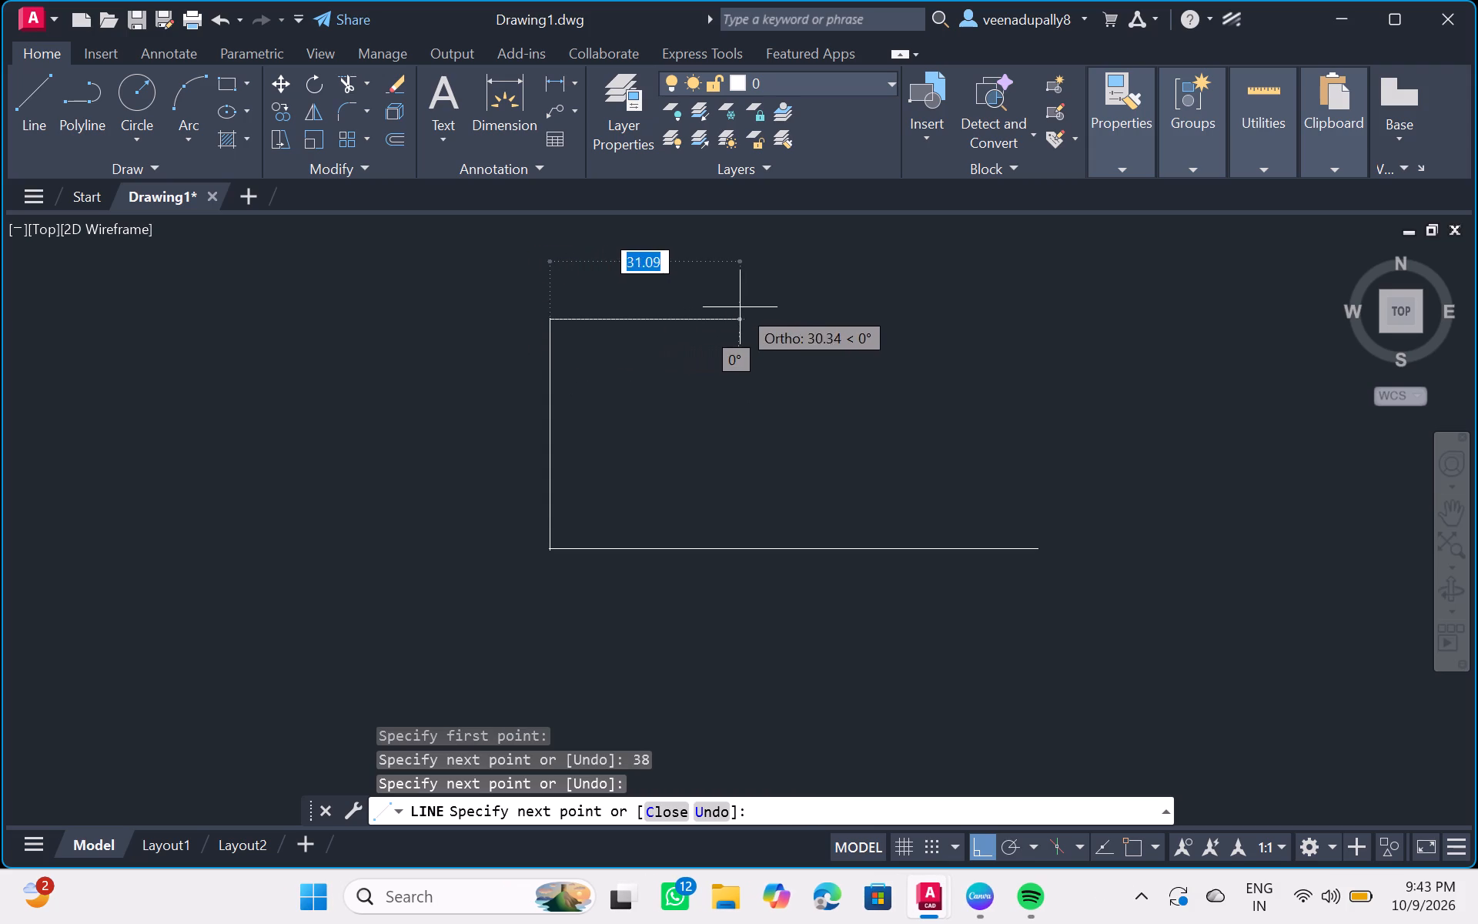
text(10)
key(6)
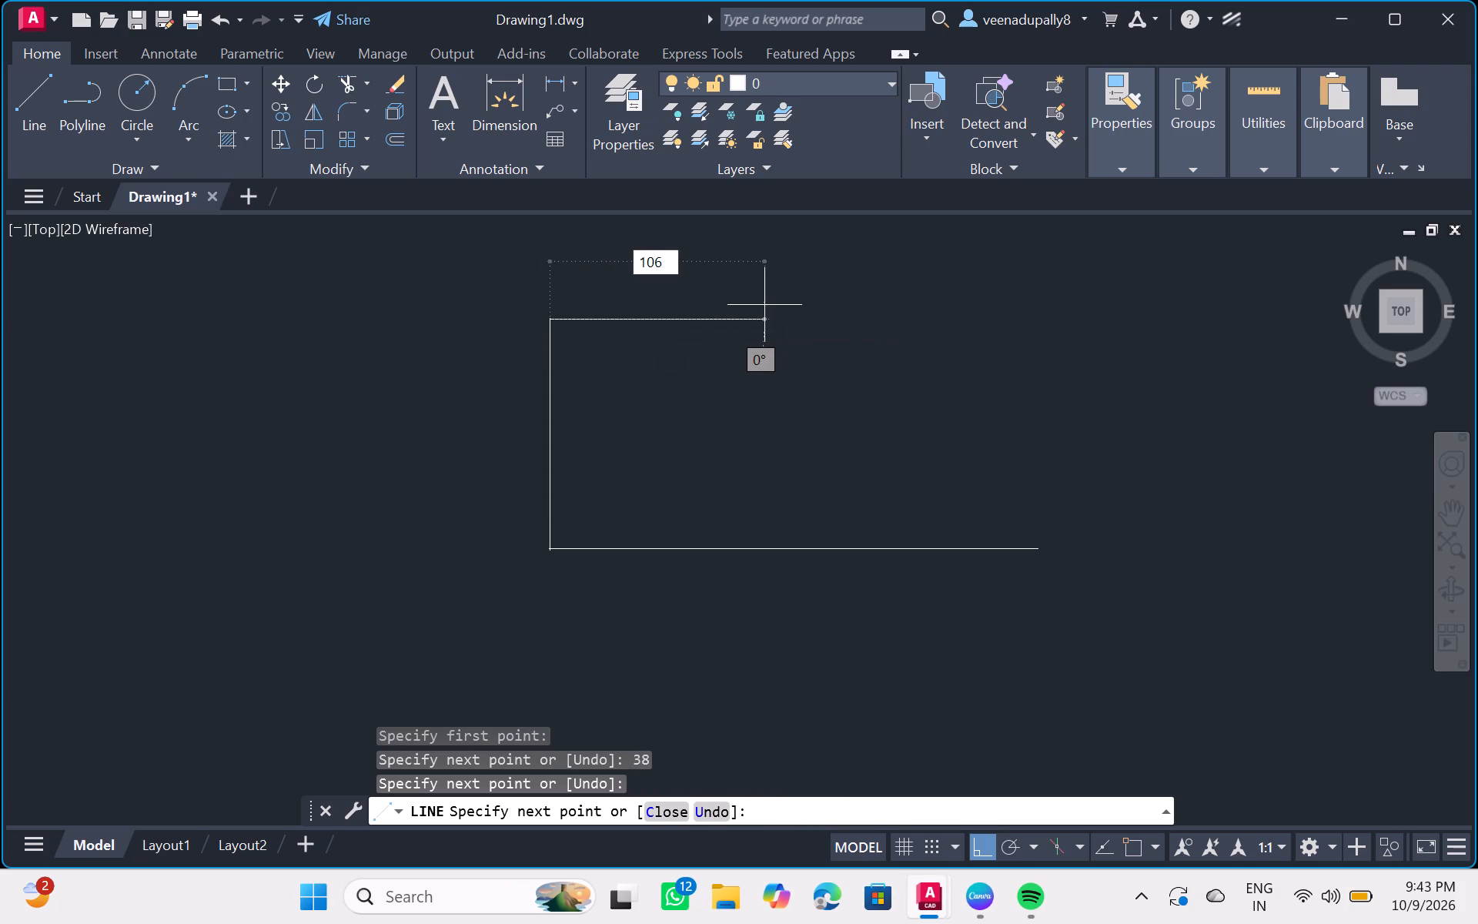
key(Return)
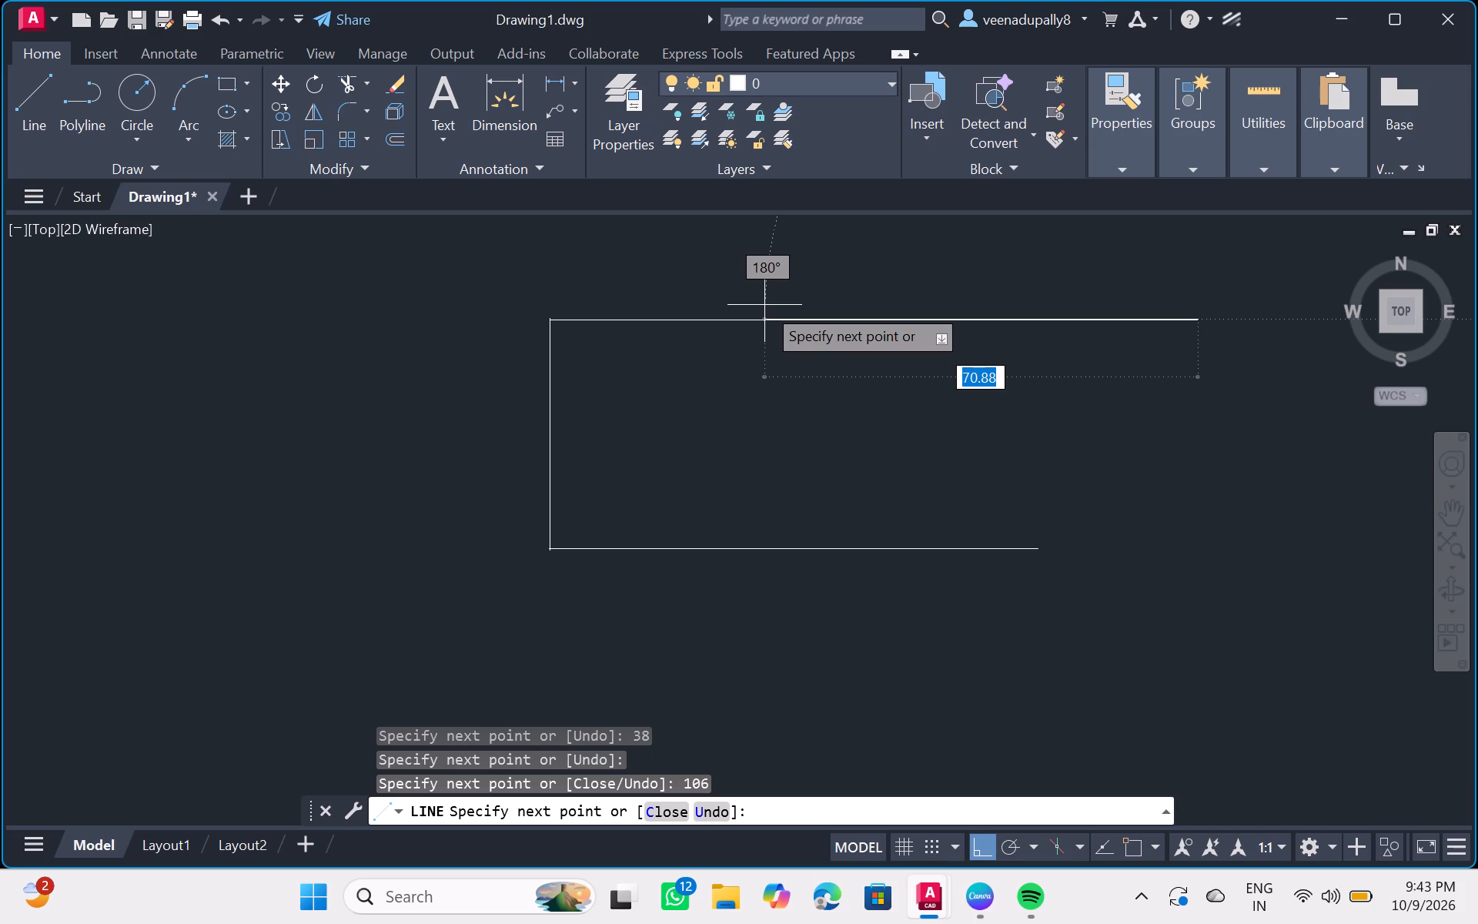
key(Return)
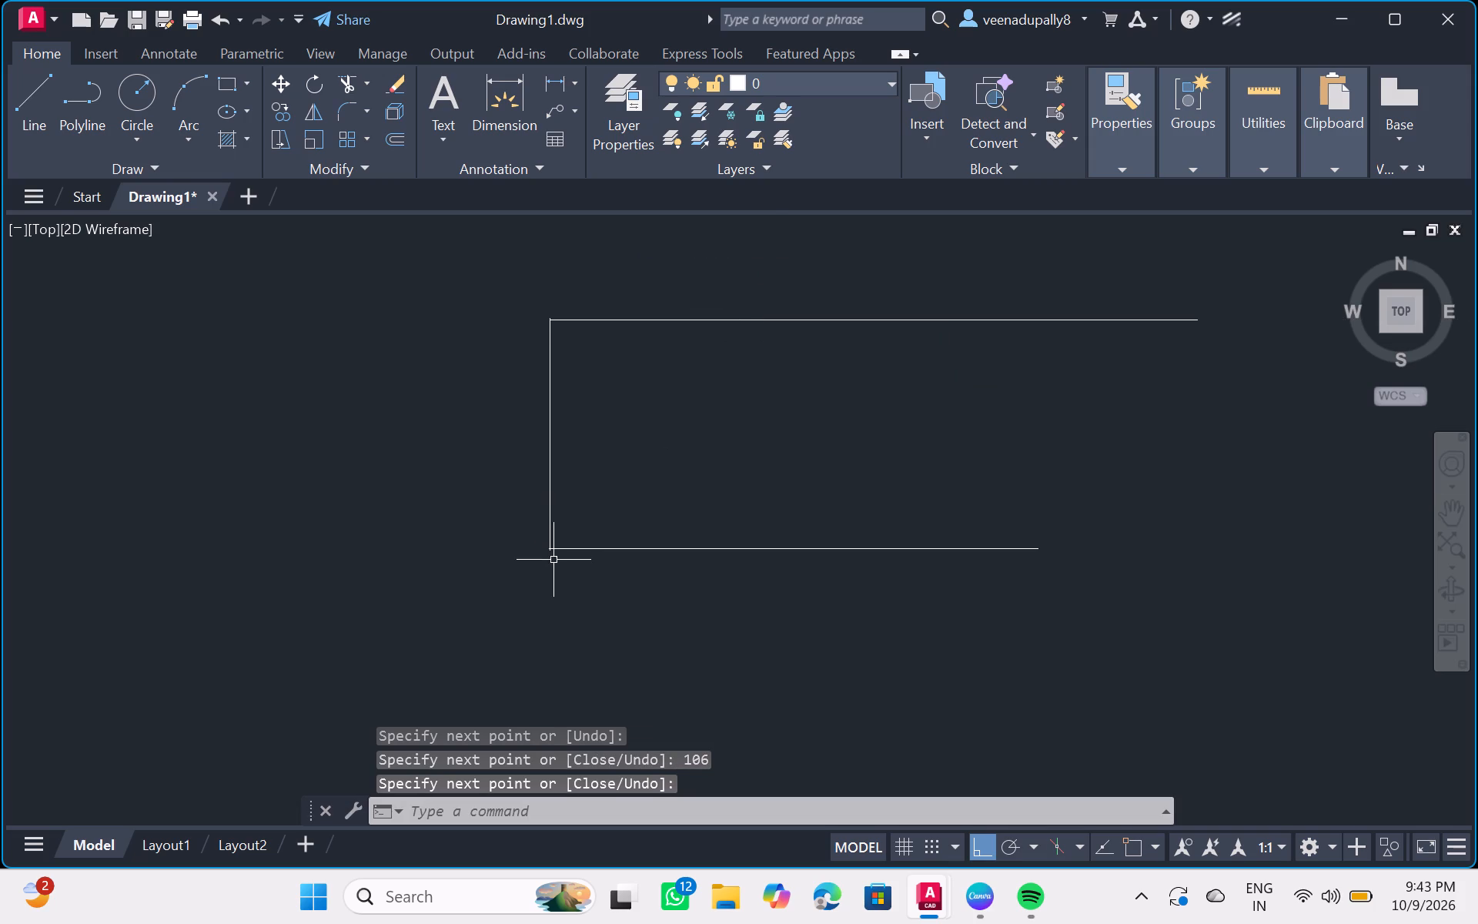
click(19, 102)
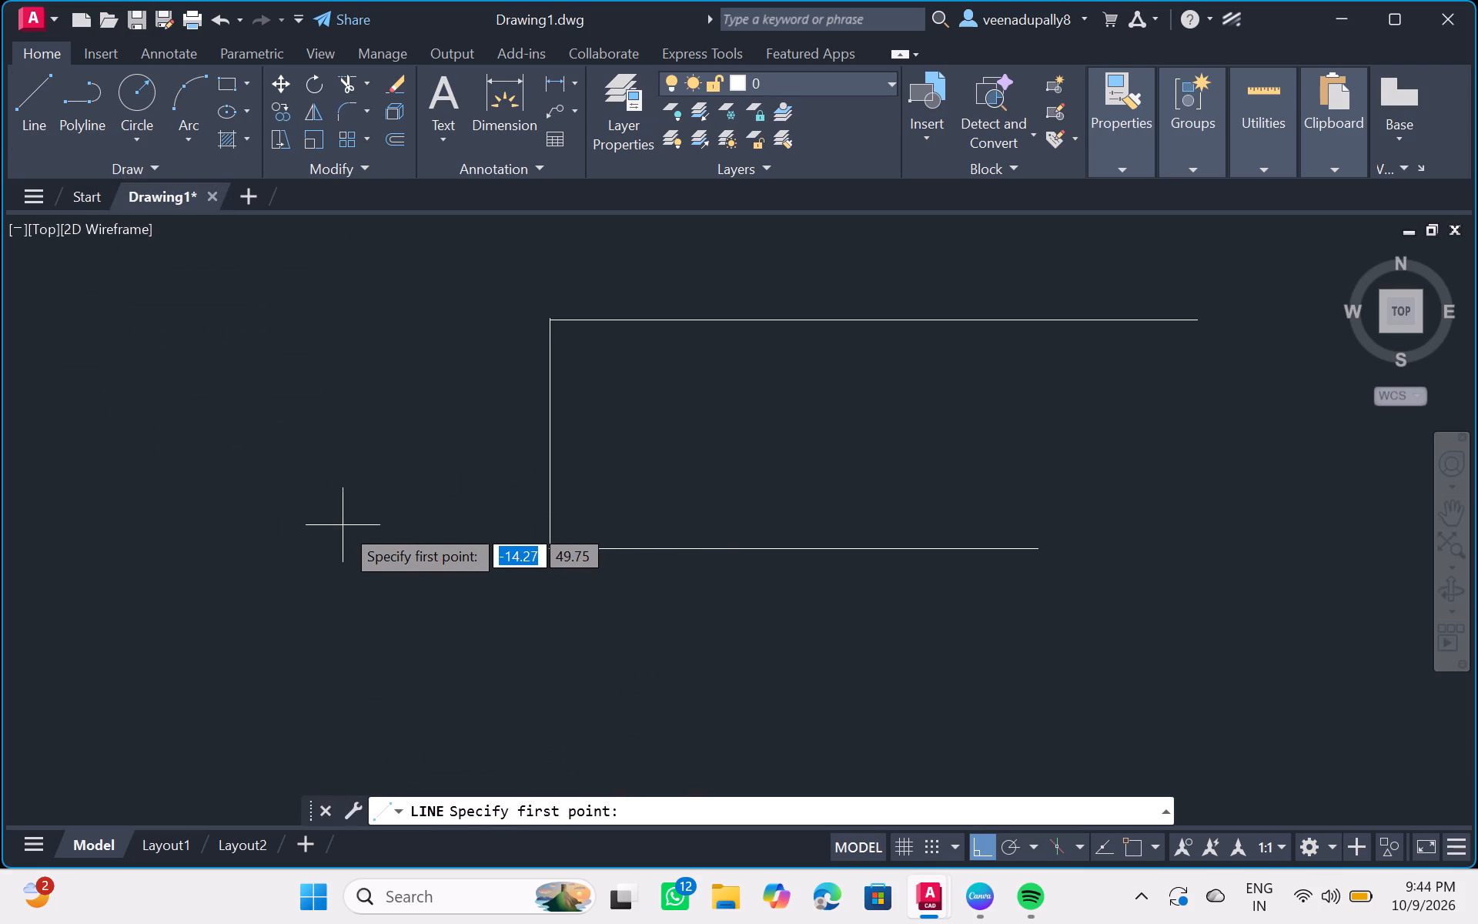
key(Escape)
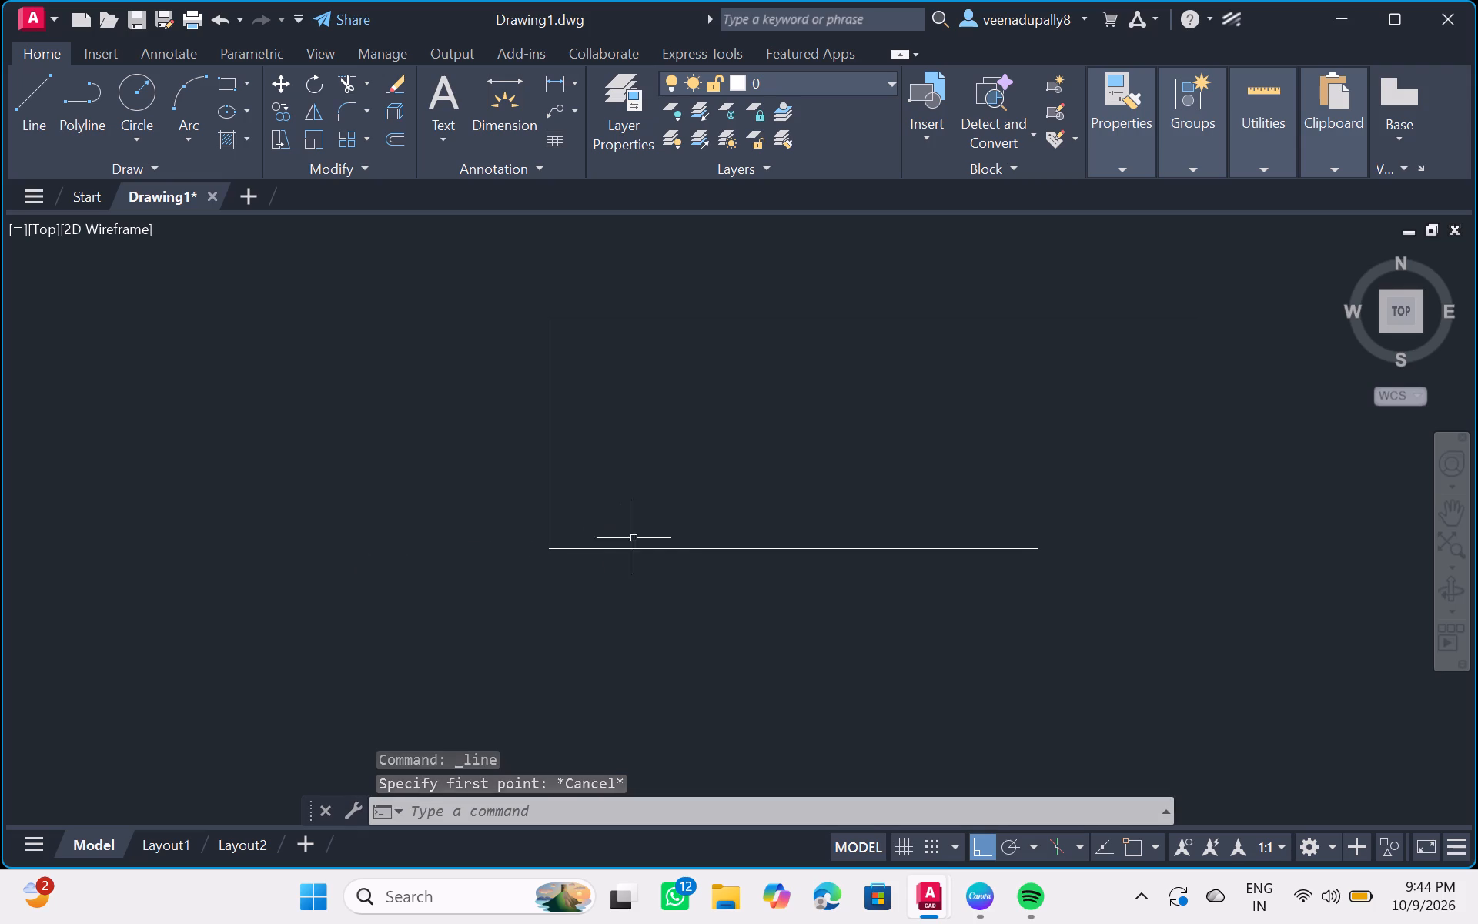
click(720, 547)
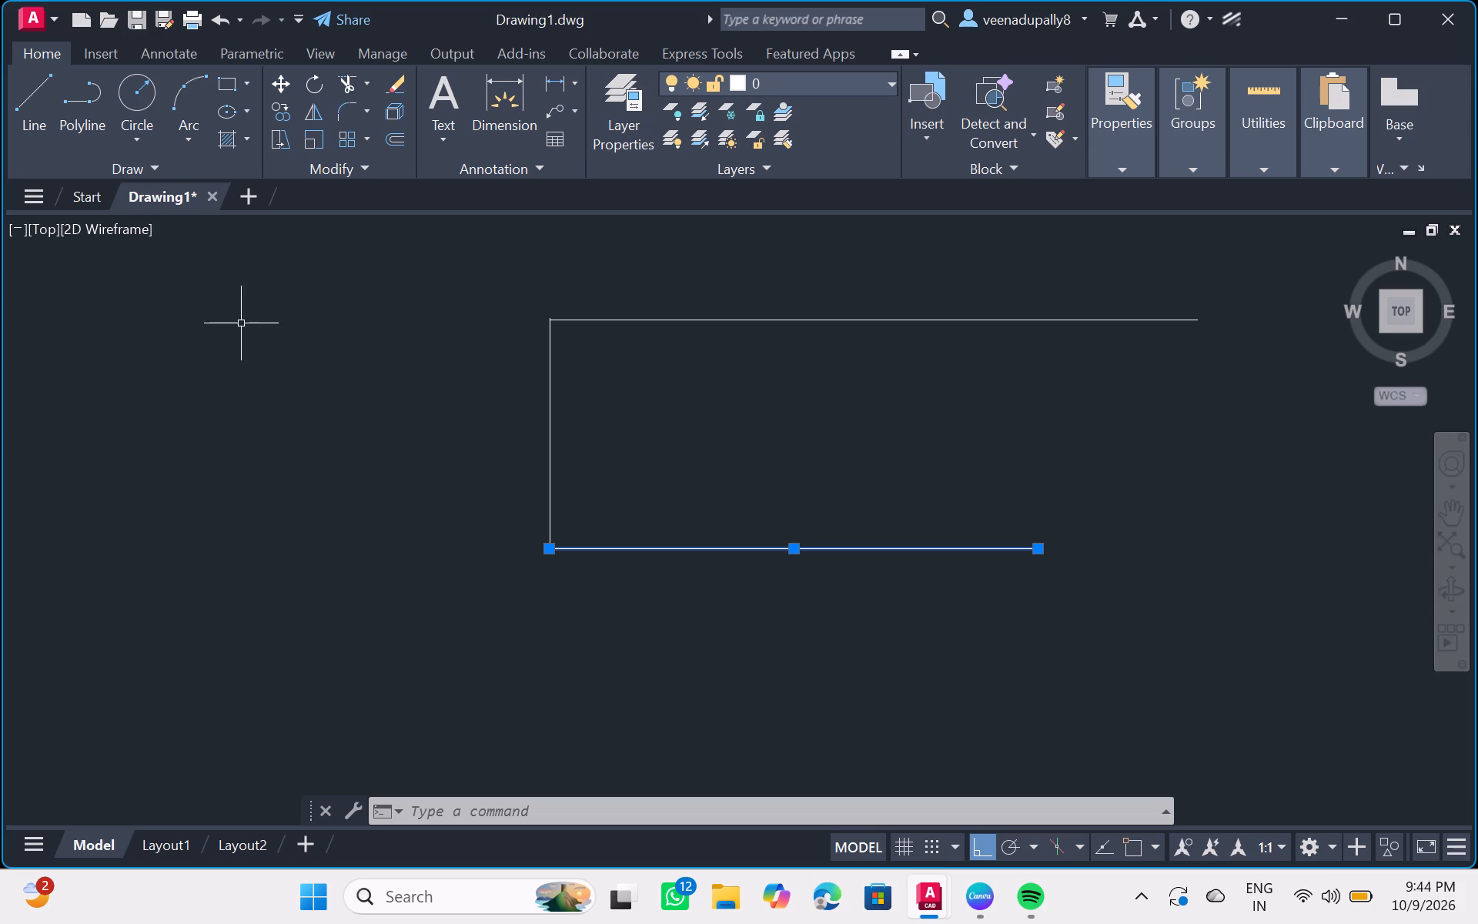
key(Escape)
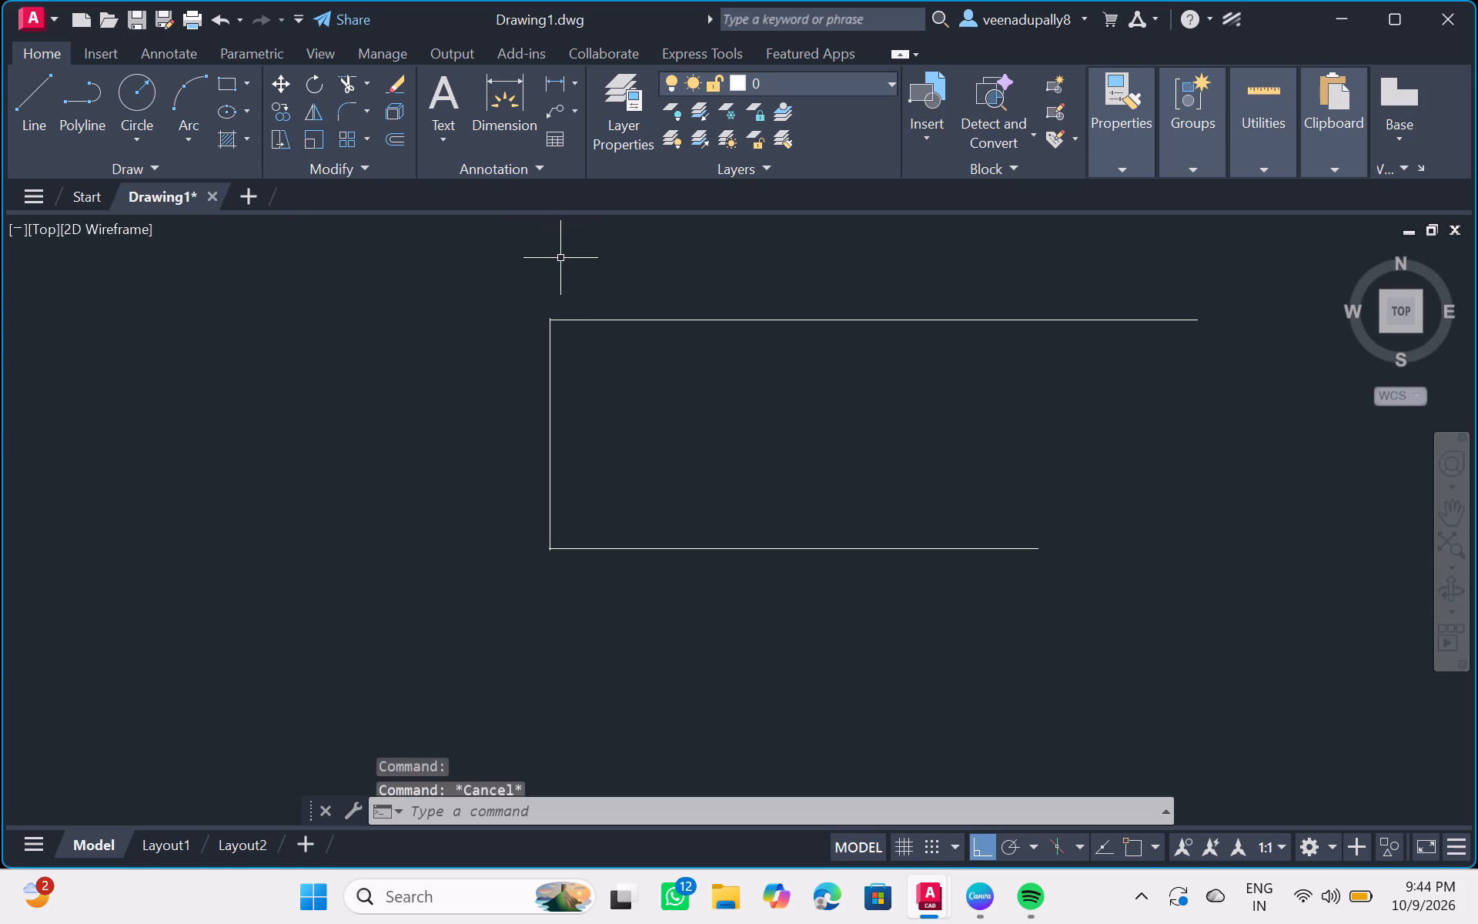
Draw a 40 mm vertical line upward from the corner where the 38 mm and 106 mm lines meet.
click(23, 110)
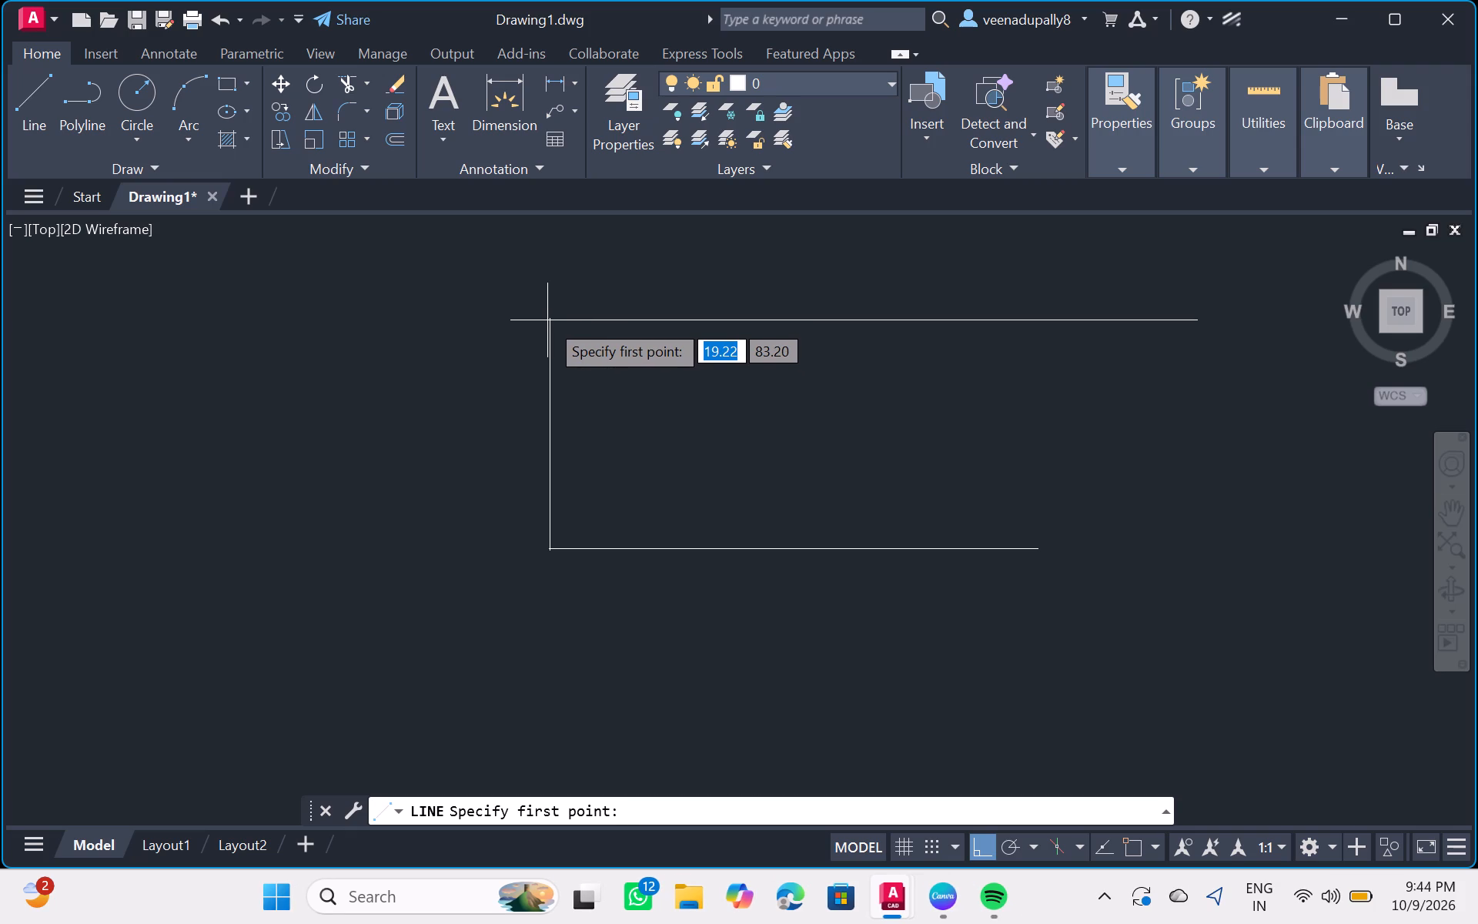
click(550, 321)
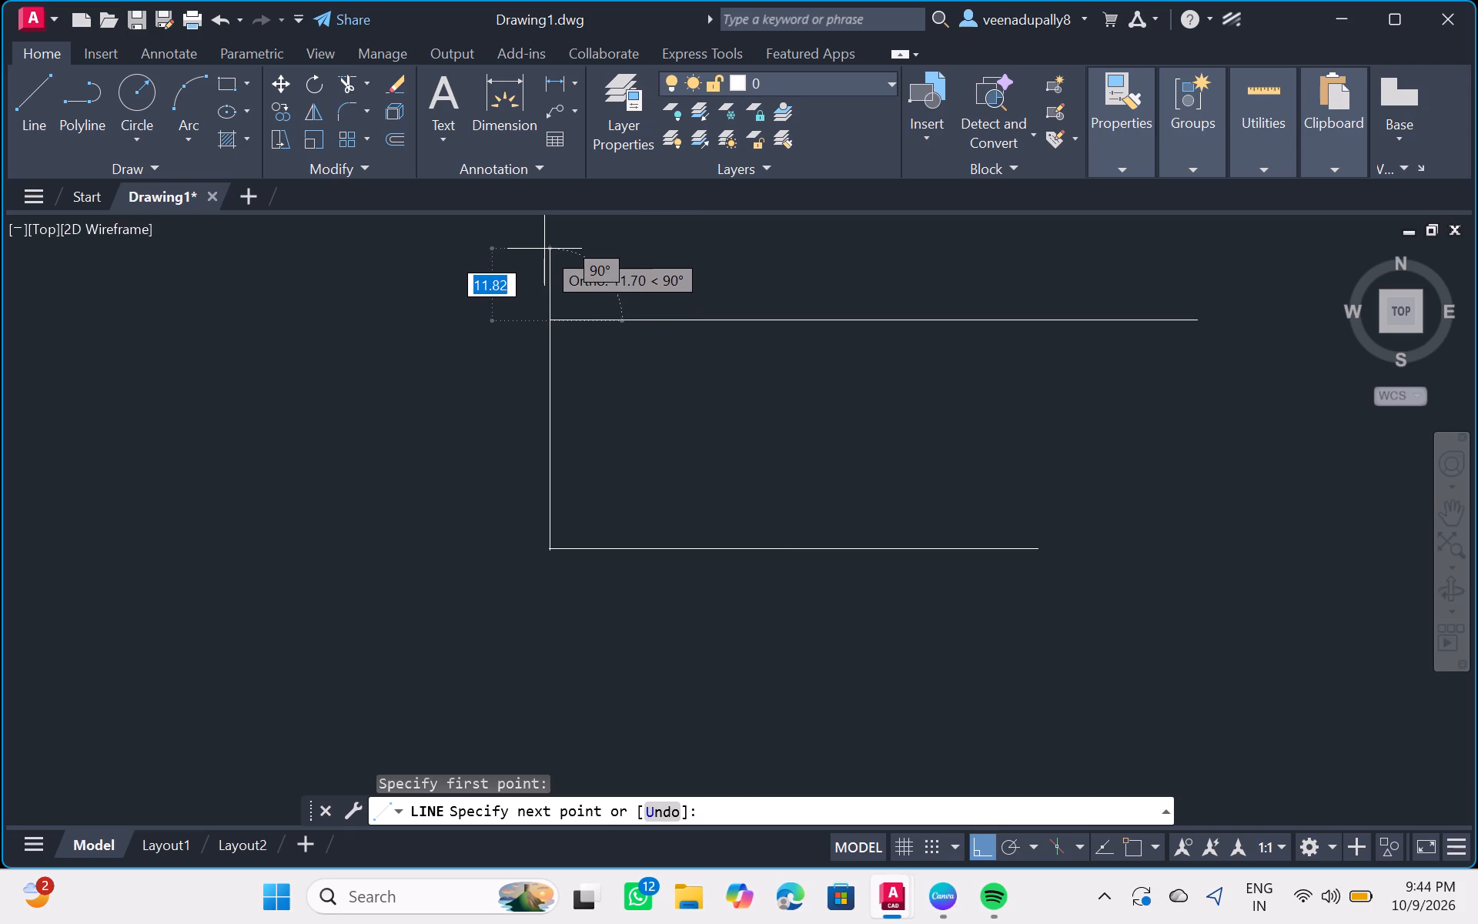
key(4)
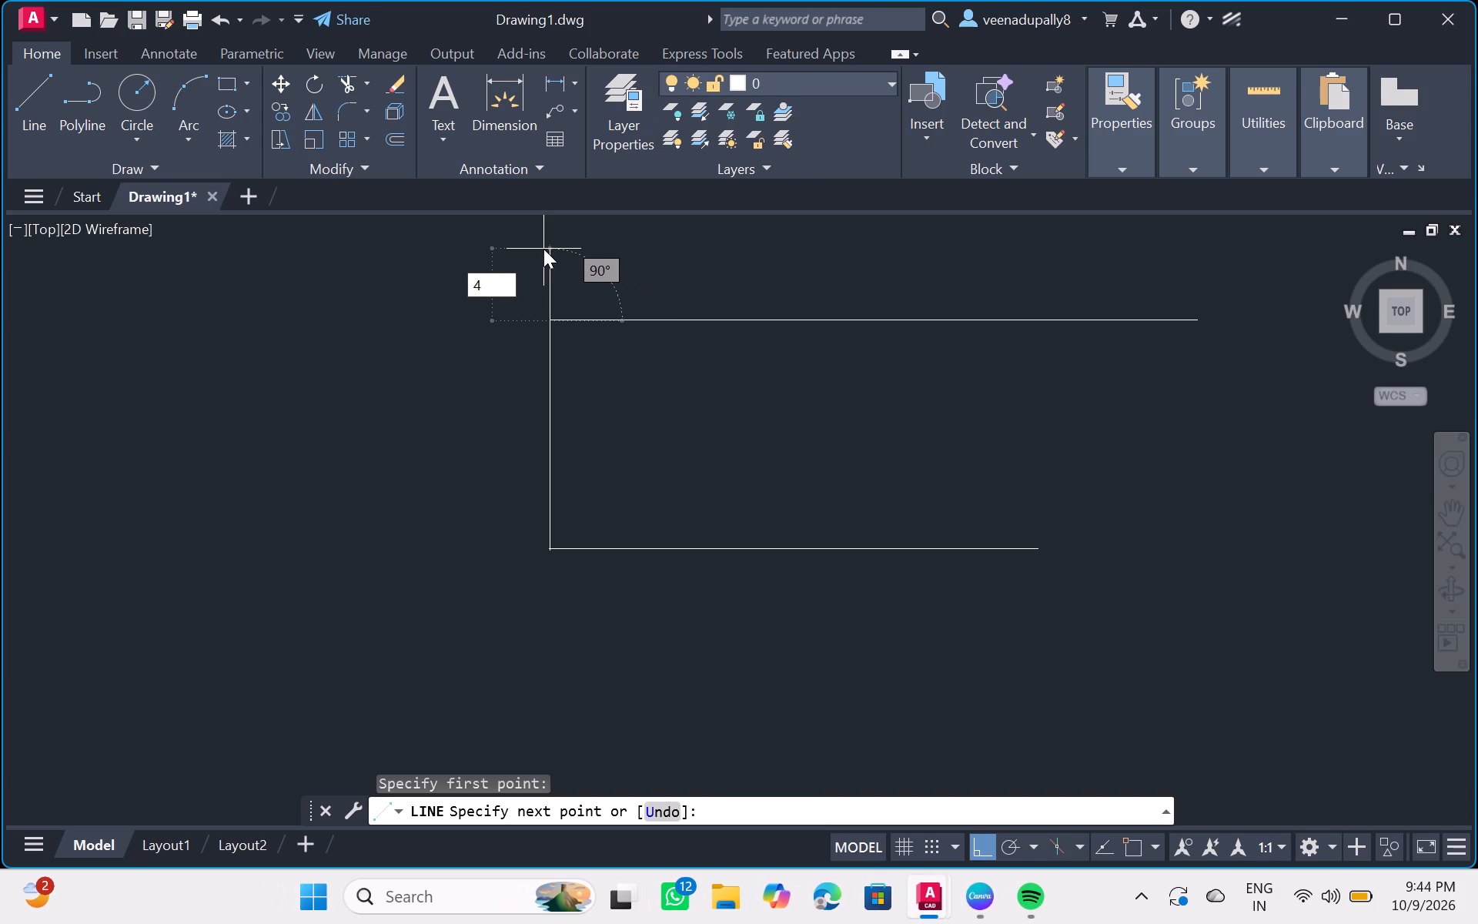
key(0)
key(Return)
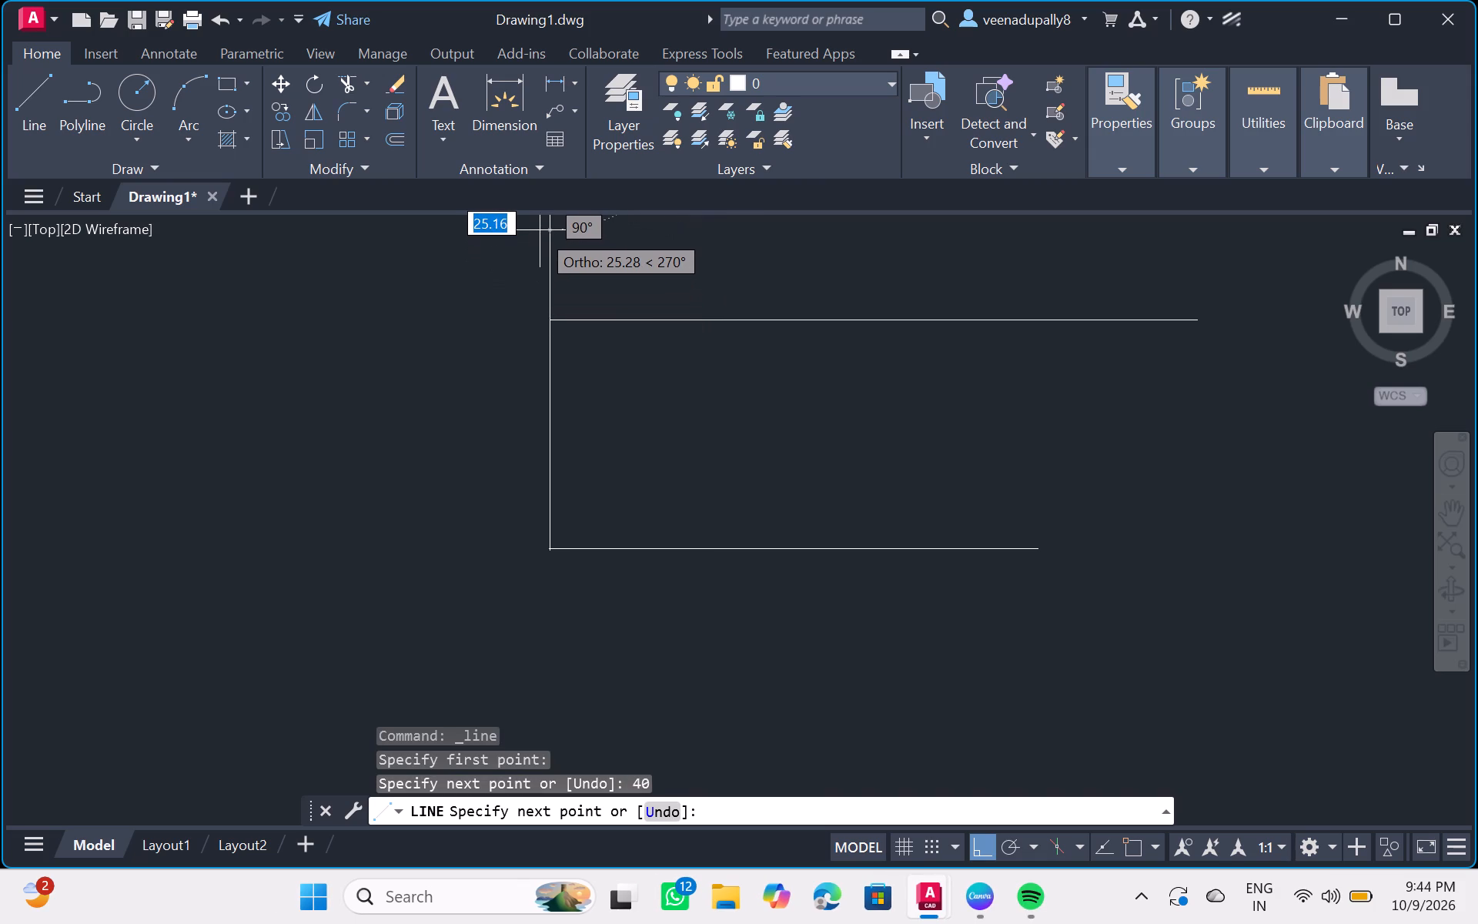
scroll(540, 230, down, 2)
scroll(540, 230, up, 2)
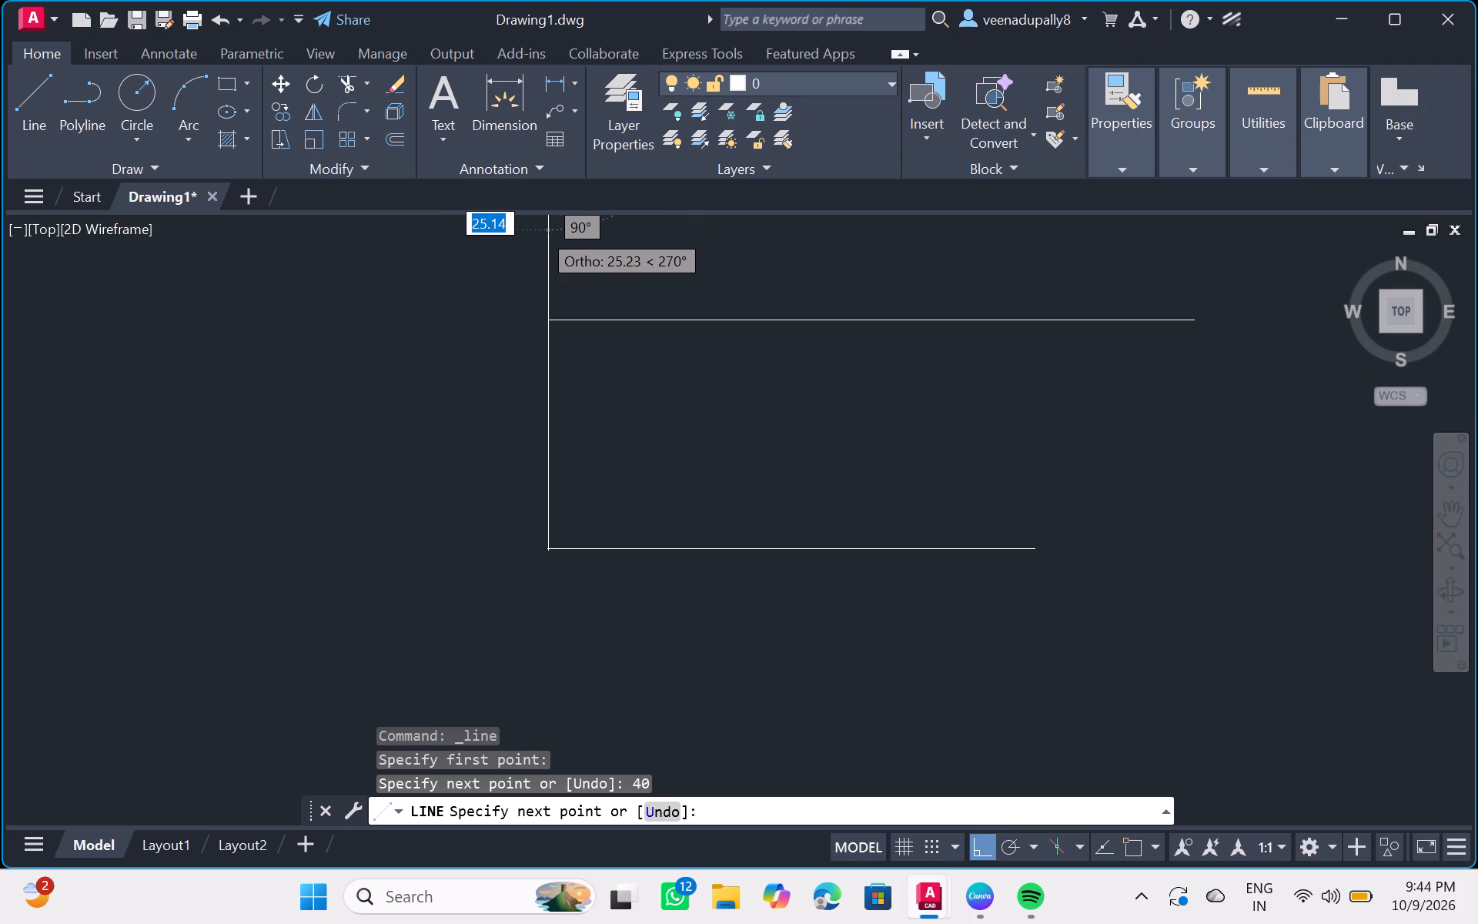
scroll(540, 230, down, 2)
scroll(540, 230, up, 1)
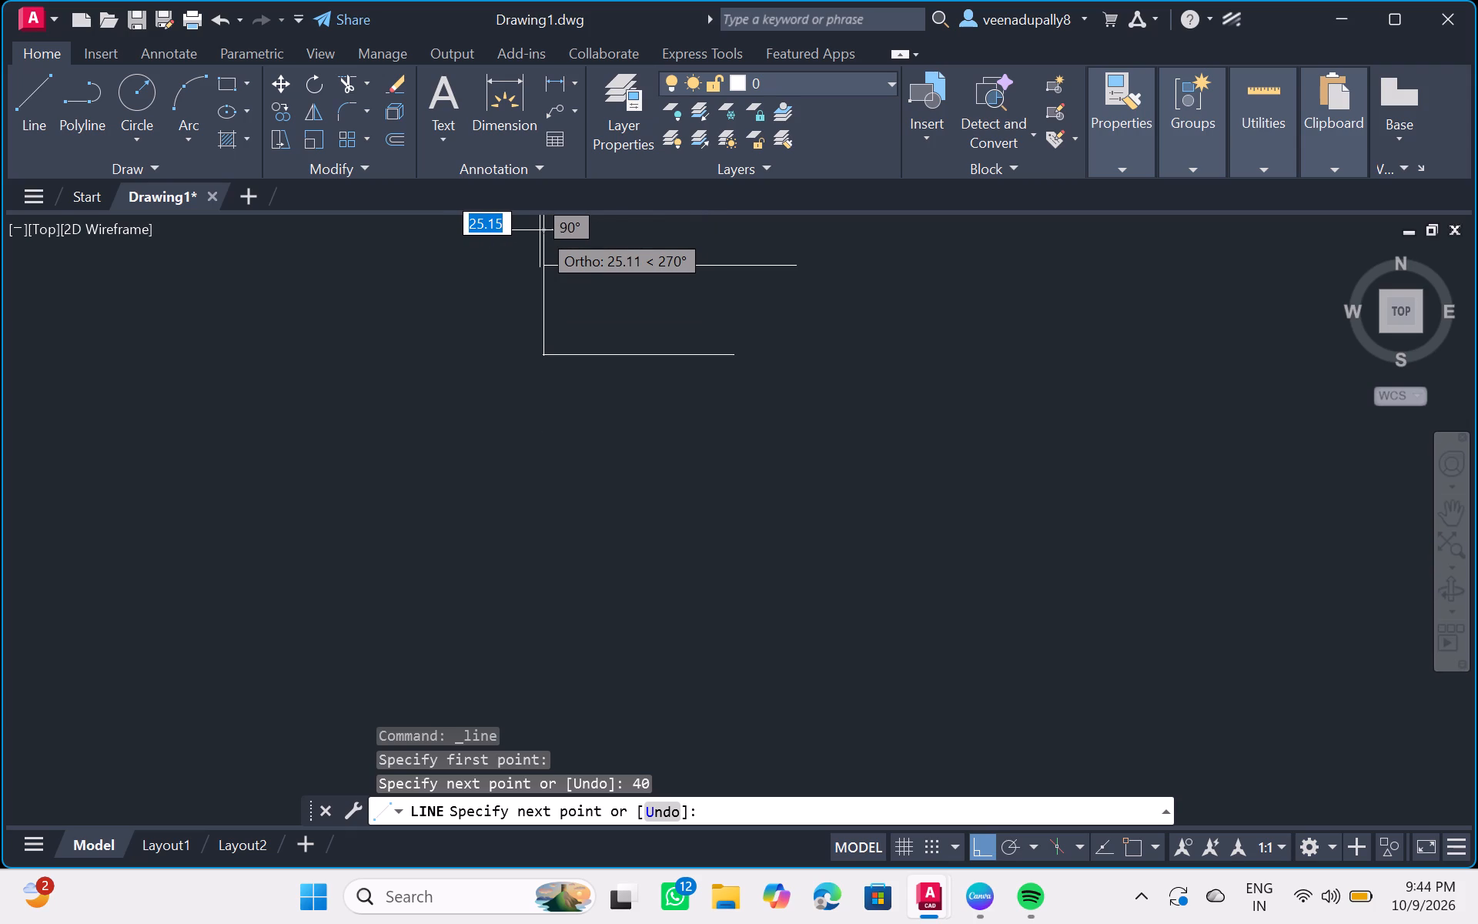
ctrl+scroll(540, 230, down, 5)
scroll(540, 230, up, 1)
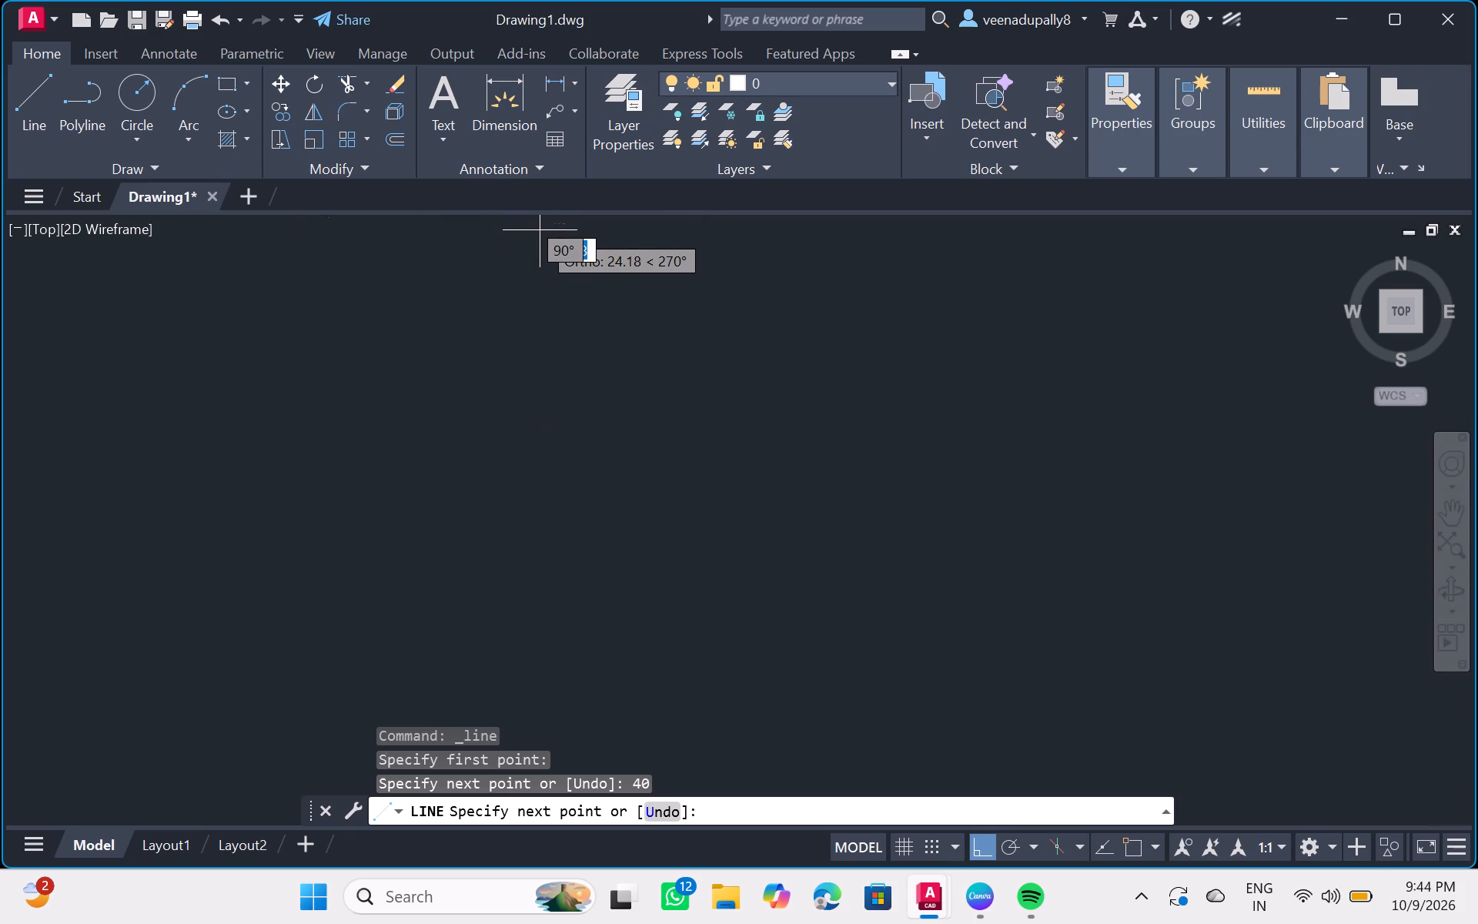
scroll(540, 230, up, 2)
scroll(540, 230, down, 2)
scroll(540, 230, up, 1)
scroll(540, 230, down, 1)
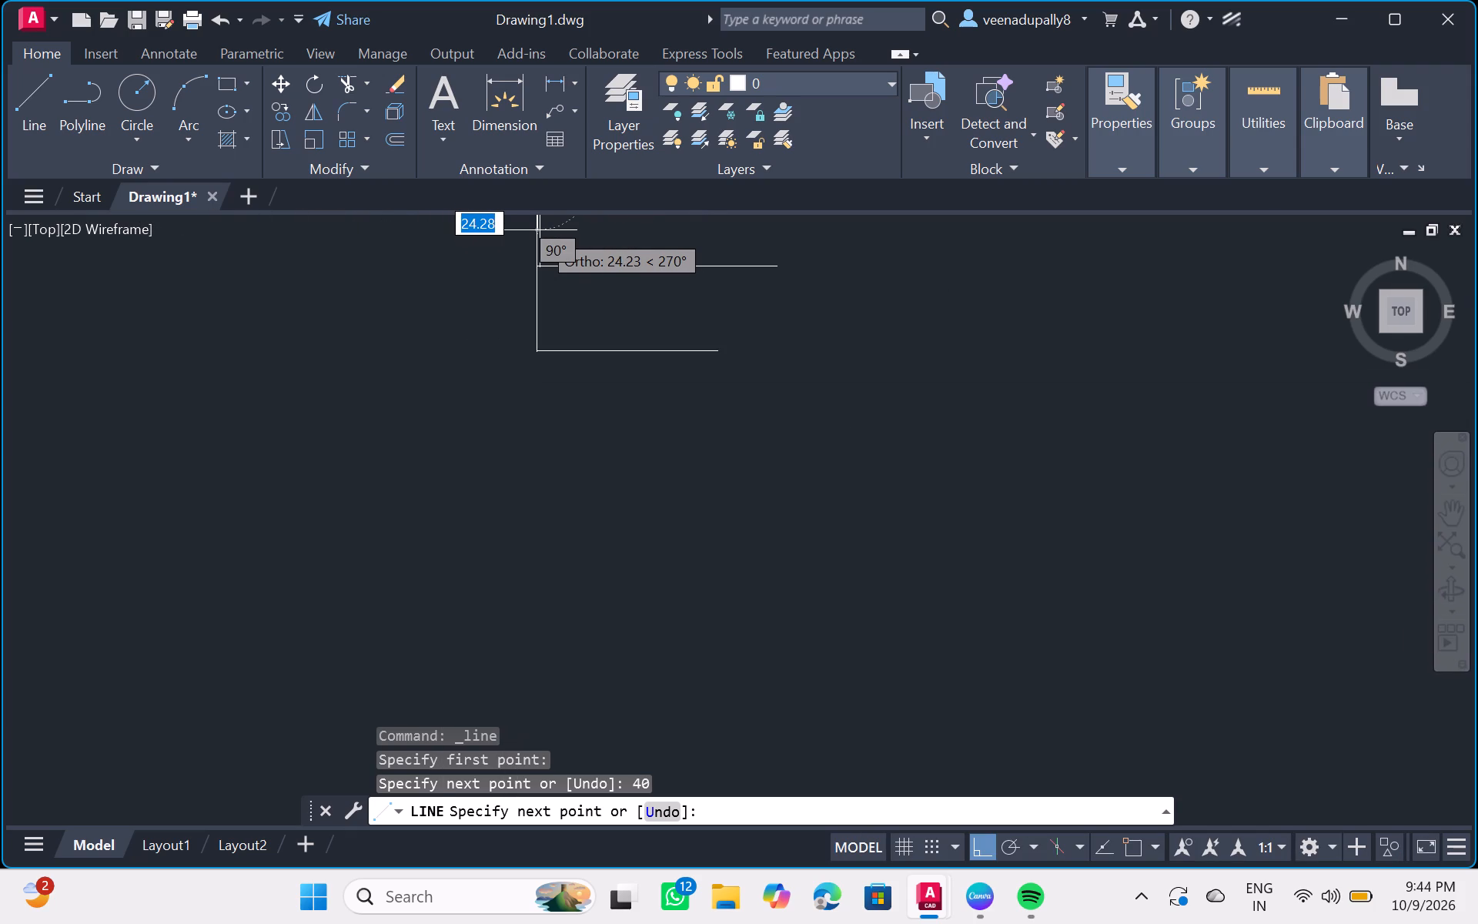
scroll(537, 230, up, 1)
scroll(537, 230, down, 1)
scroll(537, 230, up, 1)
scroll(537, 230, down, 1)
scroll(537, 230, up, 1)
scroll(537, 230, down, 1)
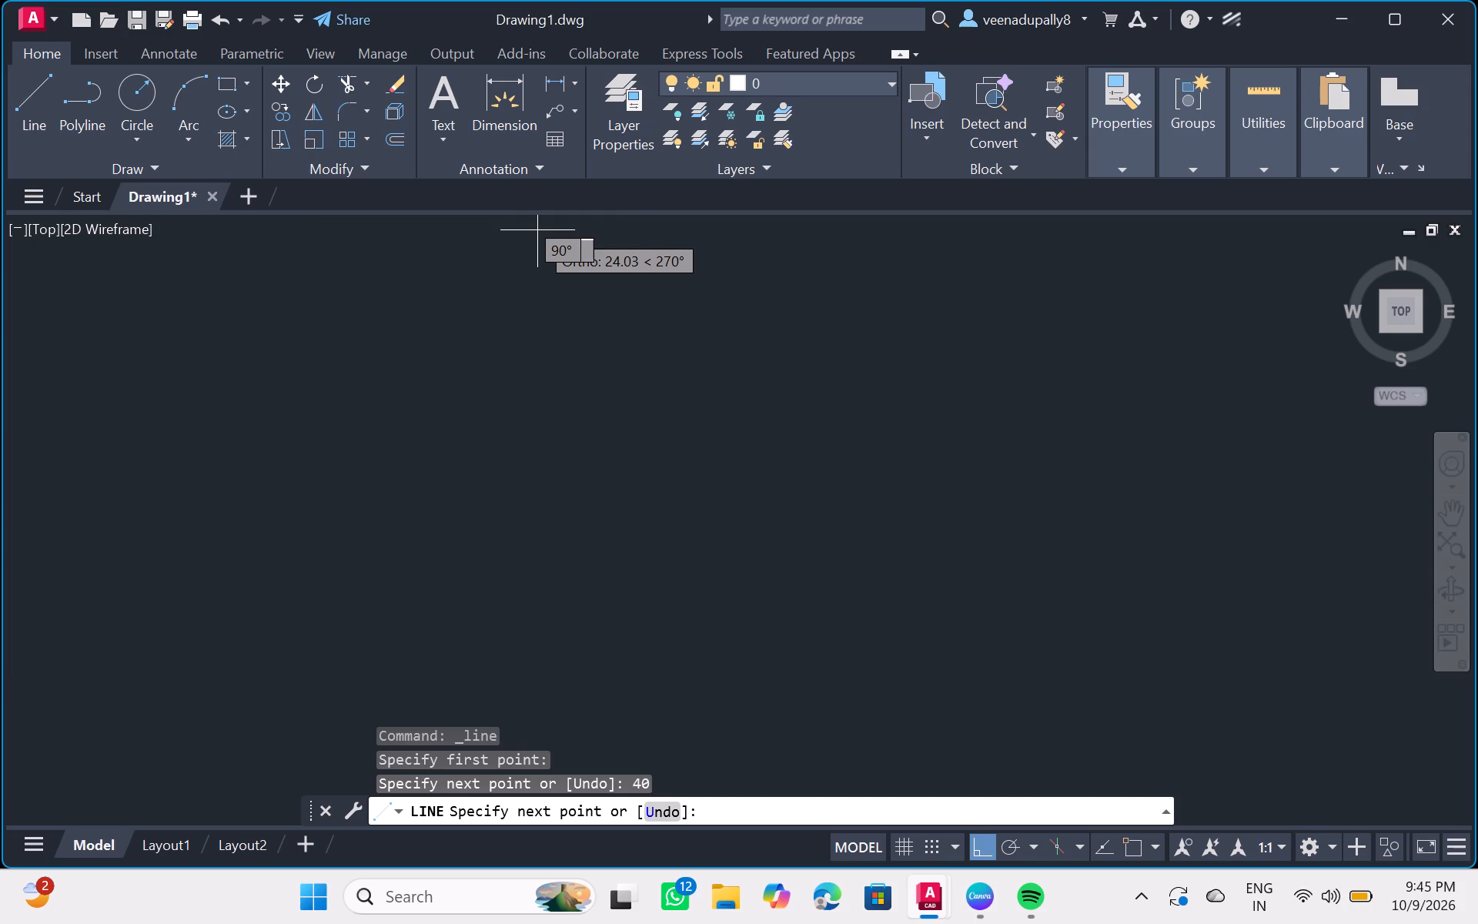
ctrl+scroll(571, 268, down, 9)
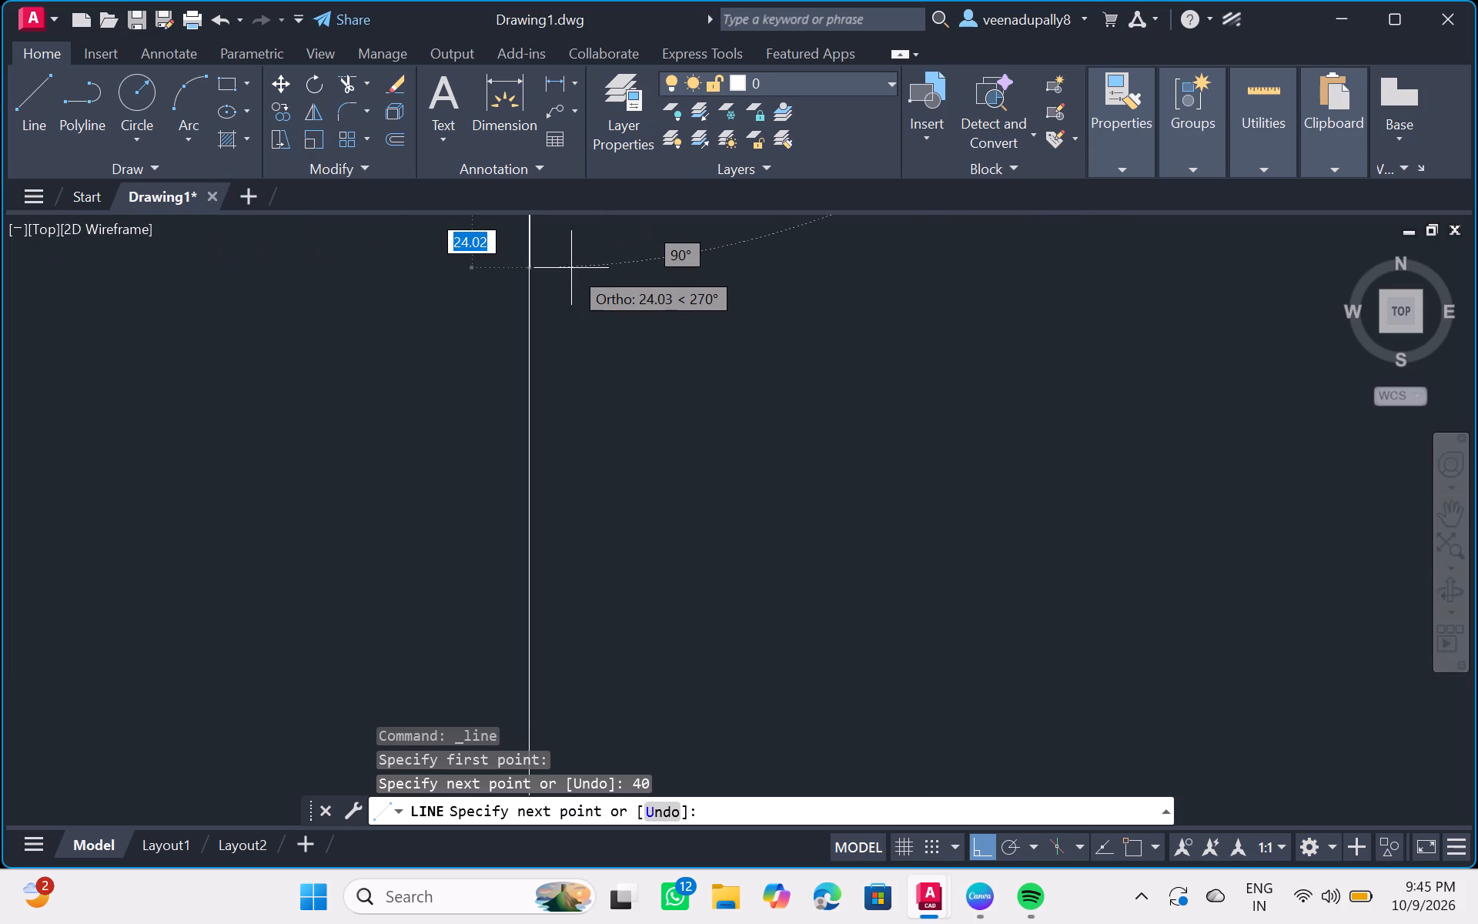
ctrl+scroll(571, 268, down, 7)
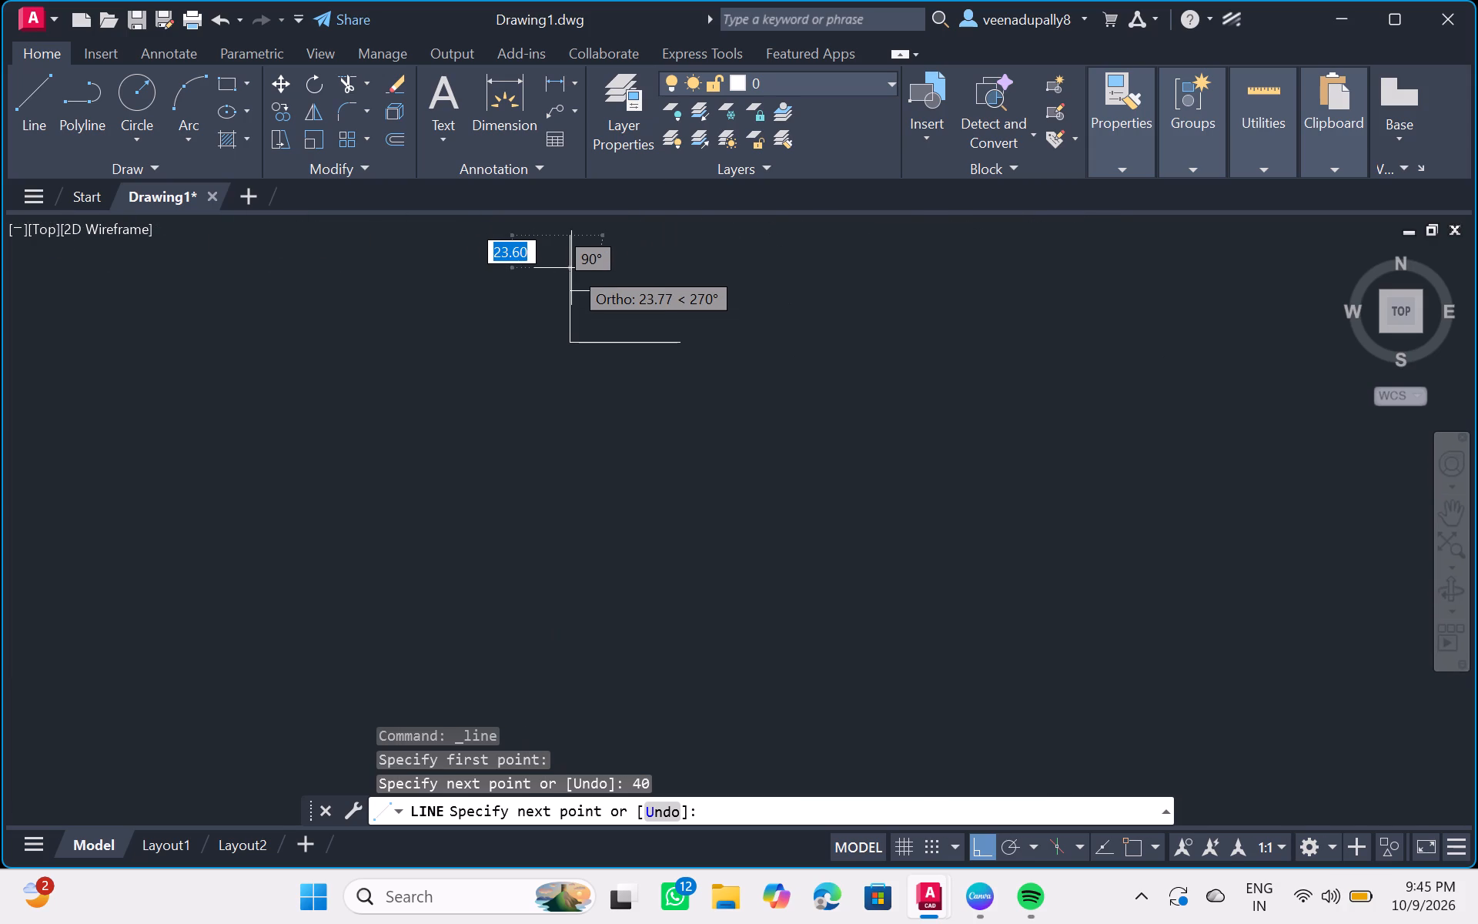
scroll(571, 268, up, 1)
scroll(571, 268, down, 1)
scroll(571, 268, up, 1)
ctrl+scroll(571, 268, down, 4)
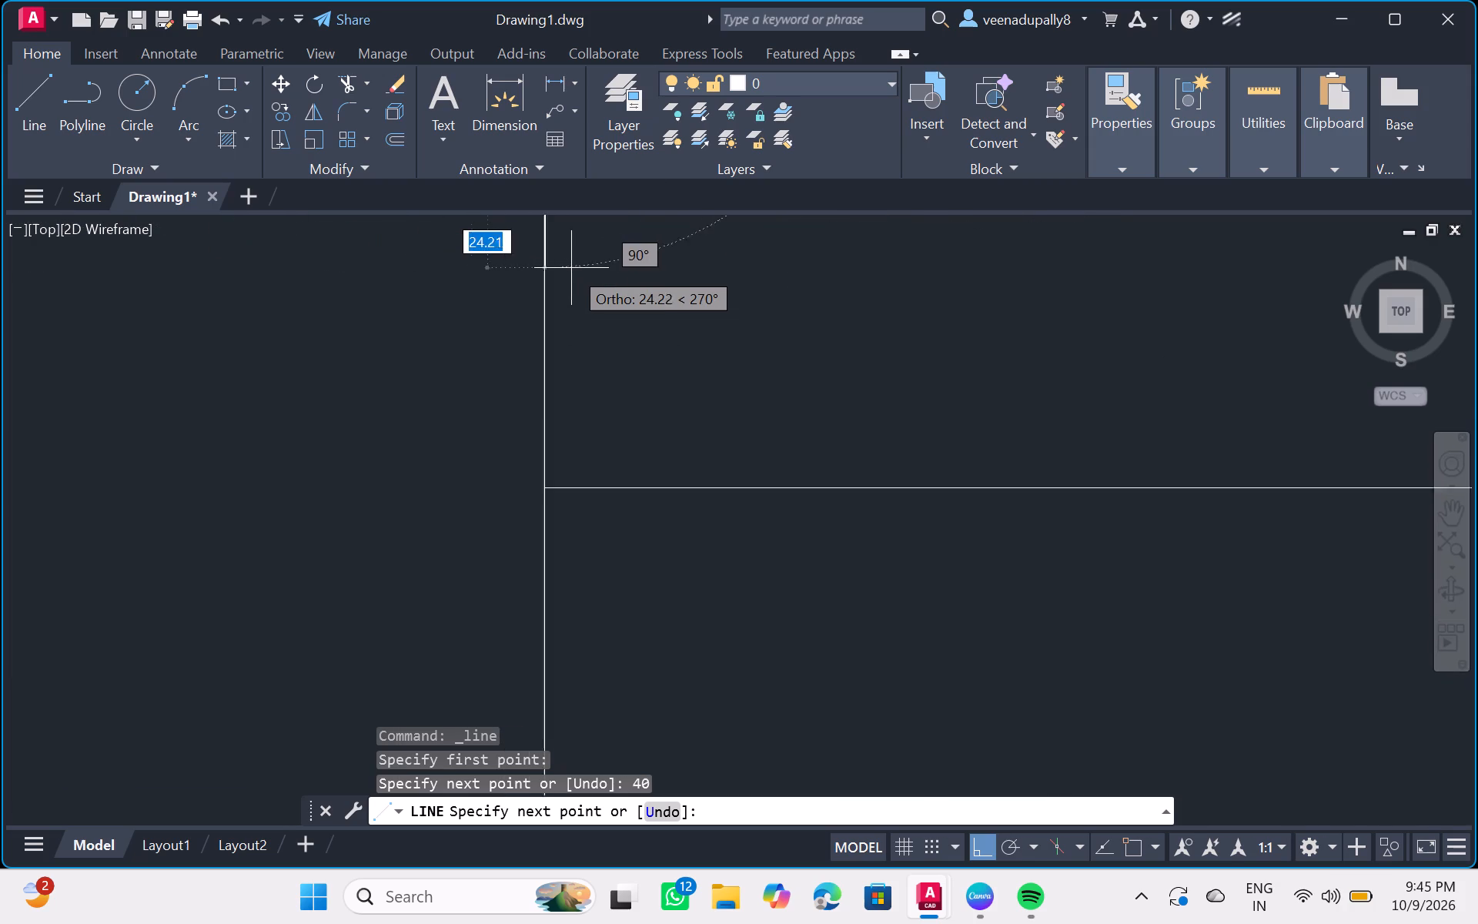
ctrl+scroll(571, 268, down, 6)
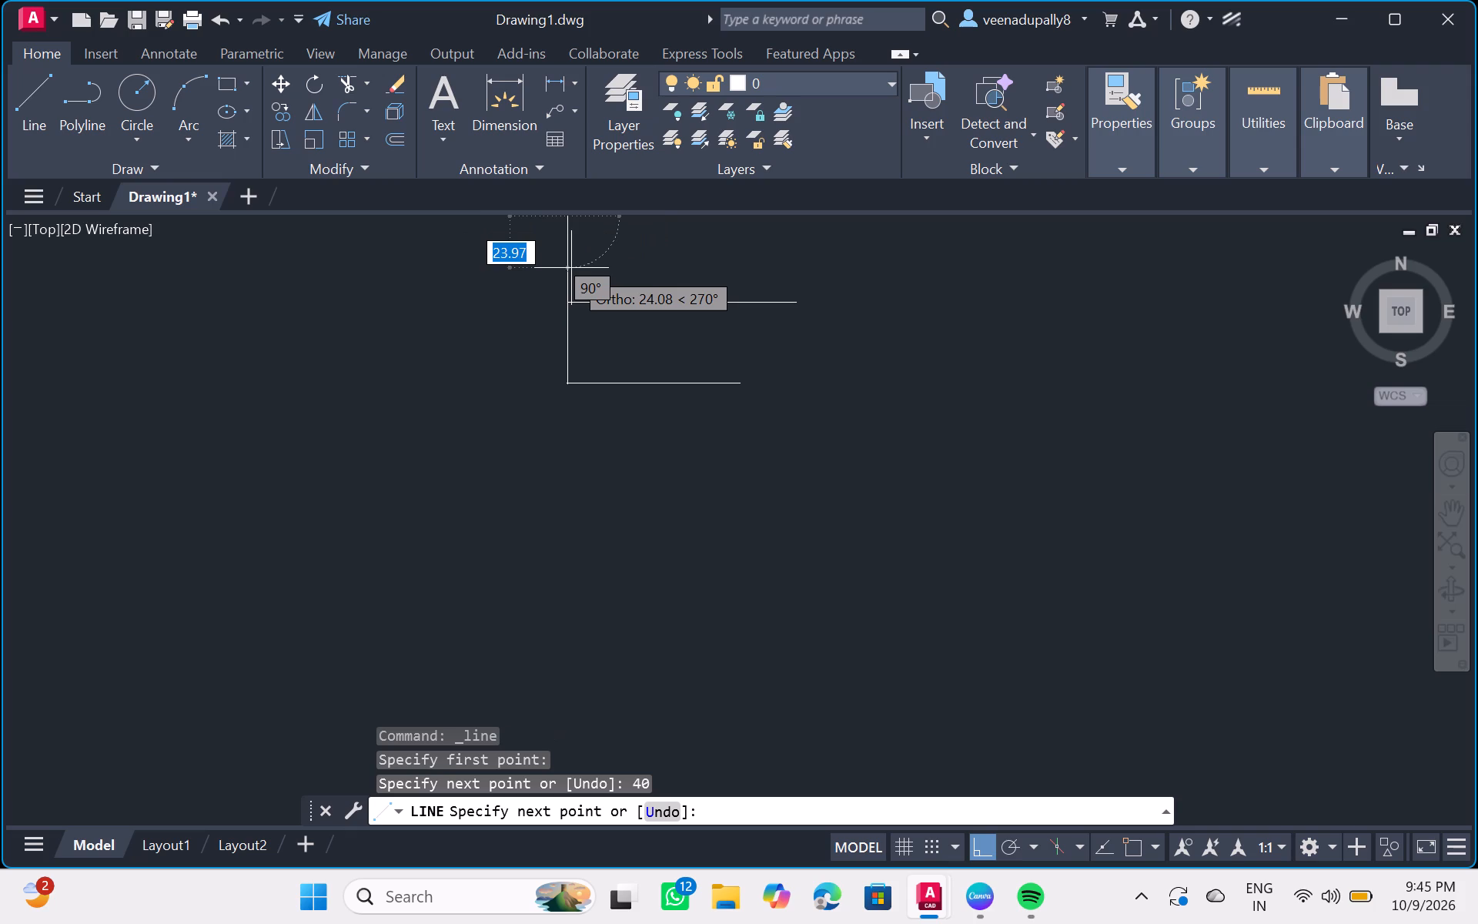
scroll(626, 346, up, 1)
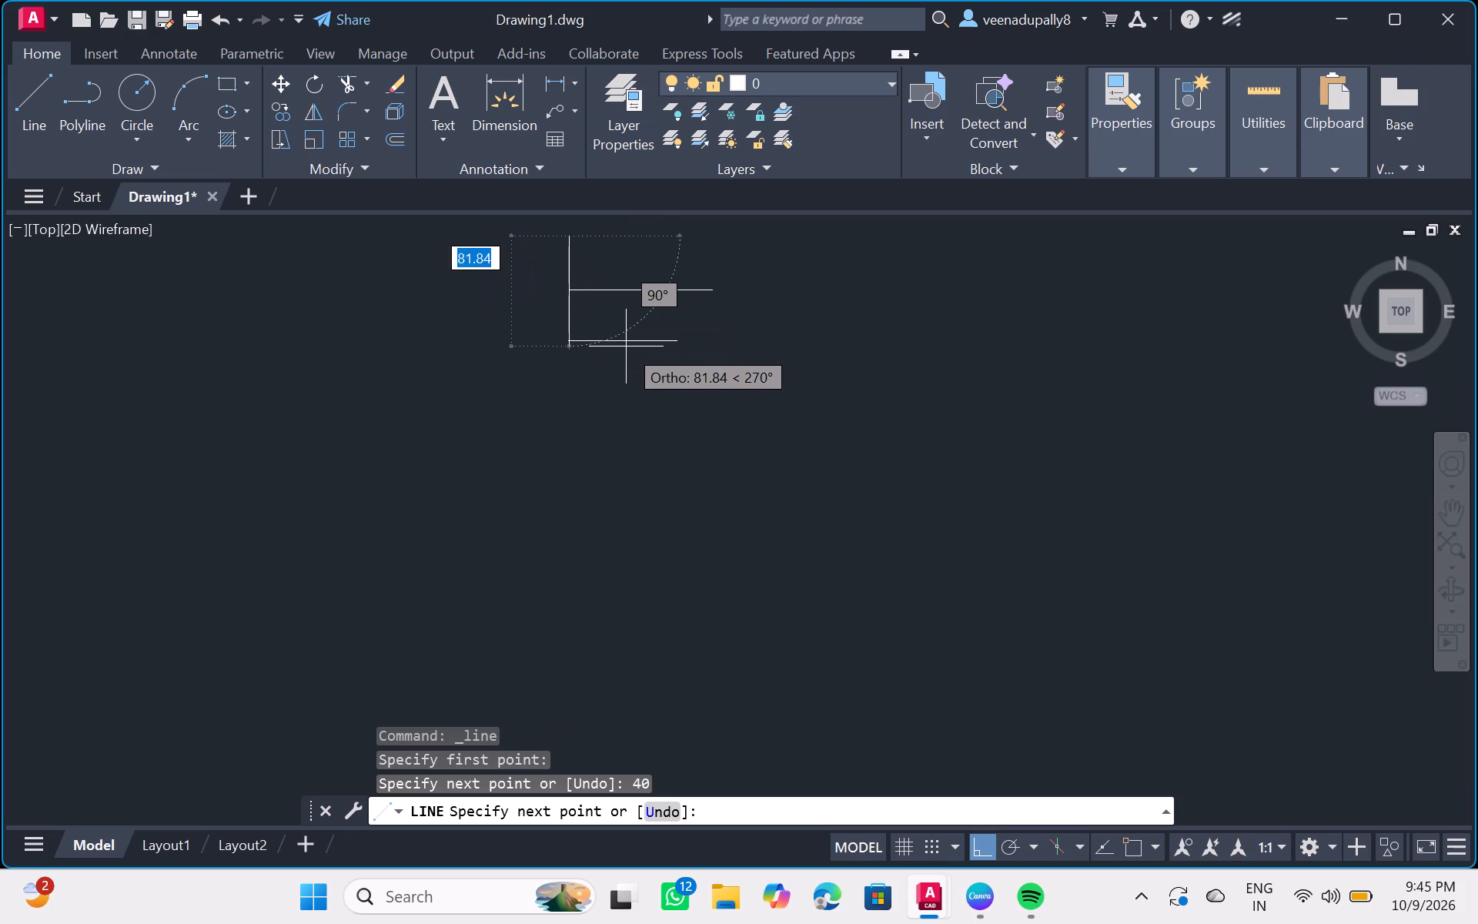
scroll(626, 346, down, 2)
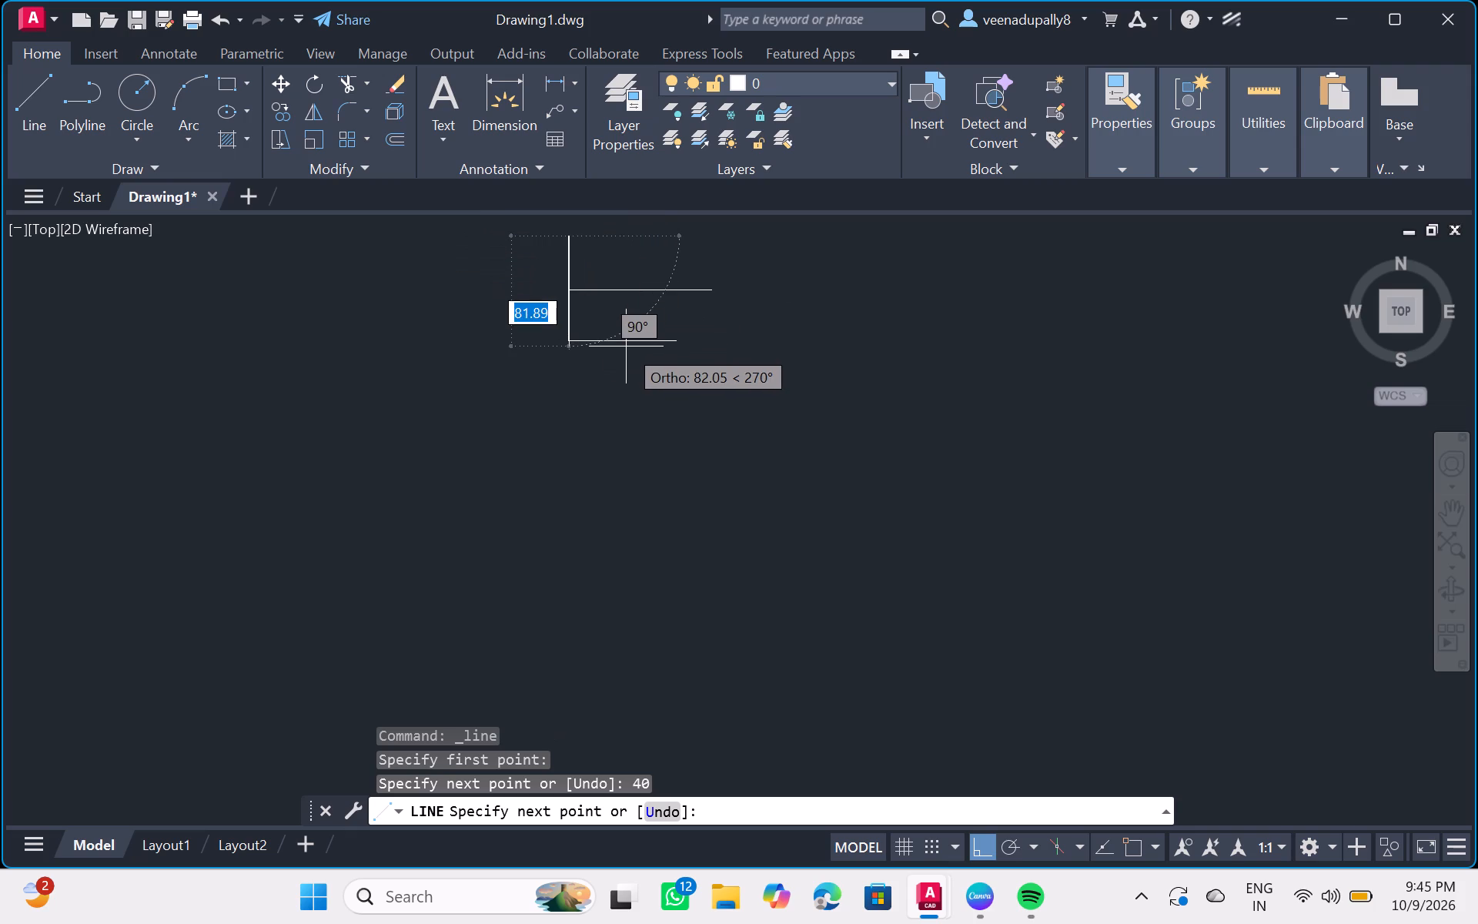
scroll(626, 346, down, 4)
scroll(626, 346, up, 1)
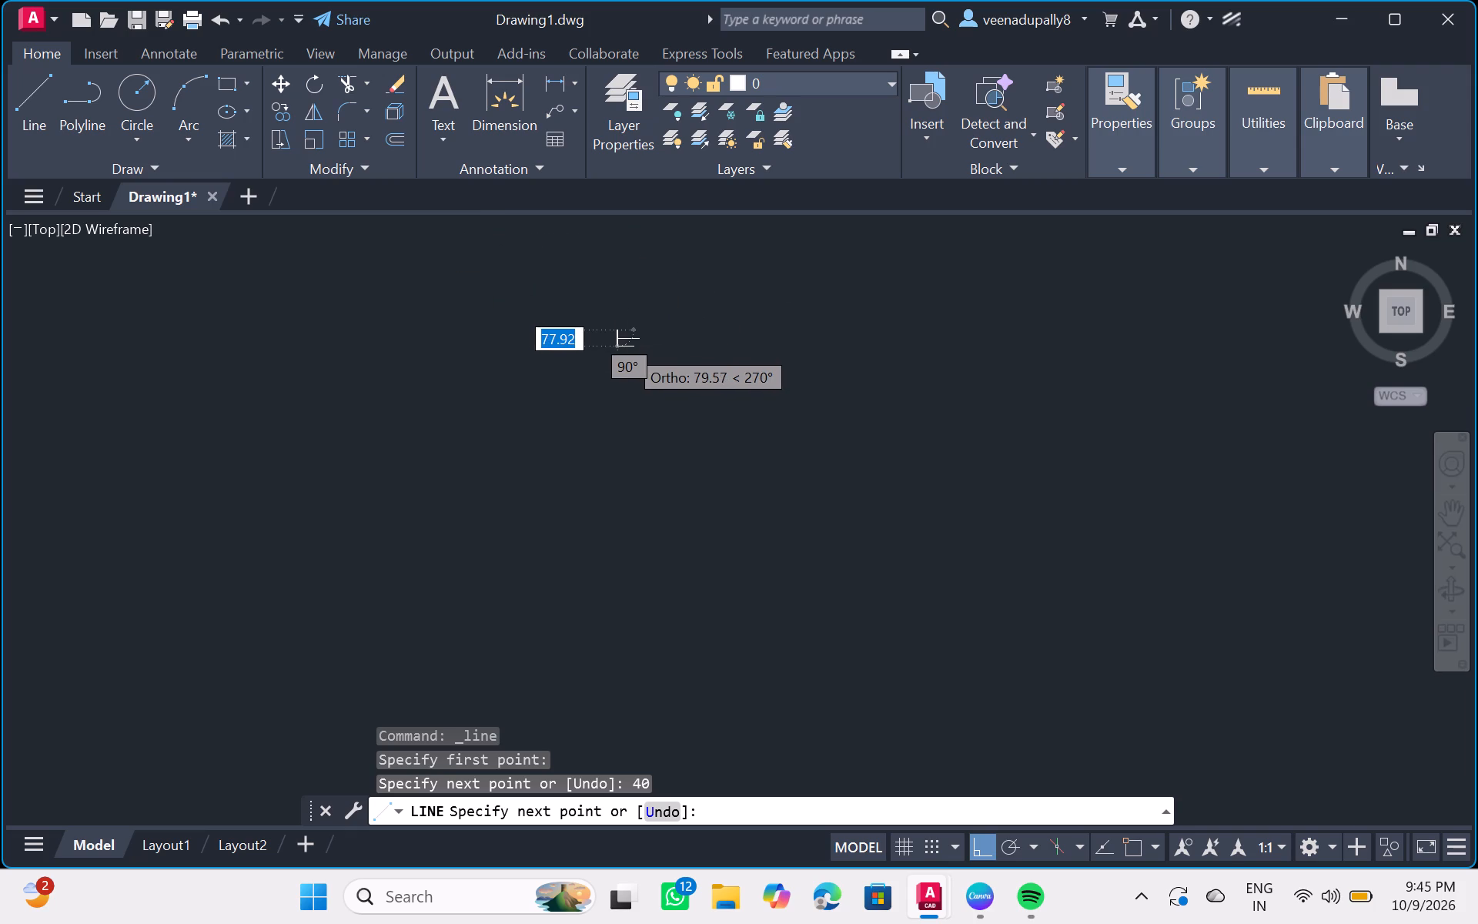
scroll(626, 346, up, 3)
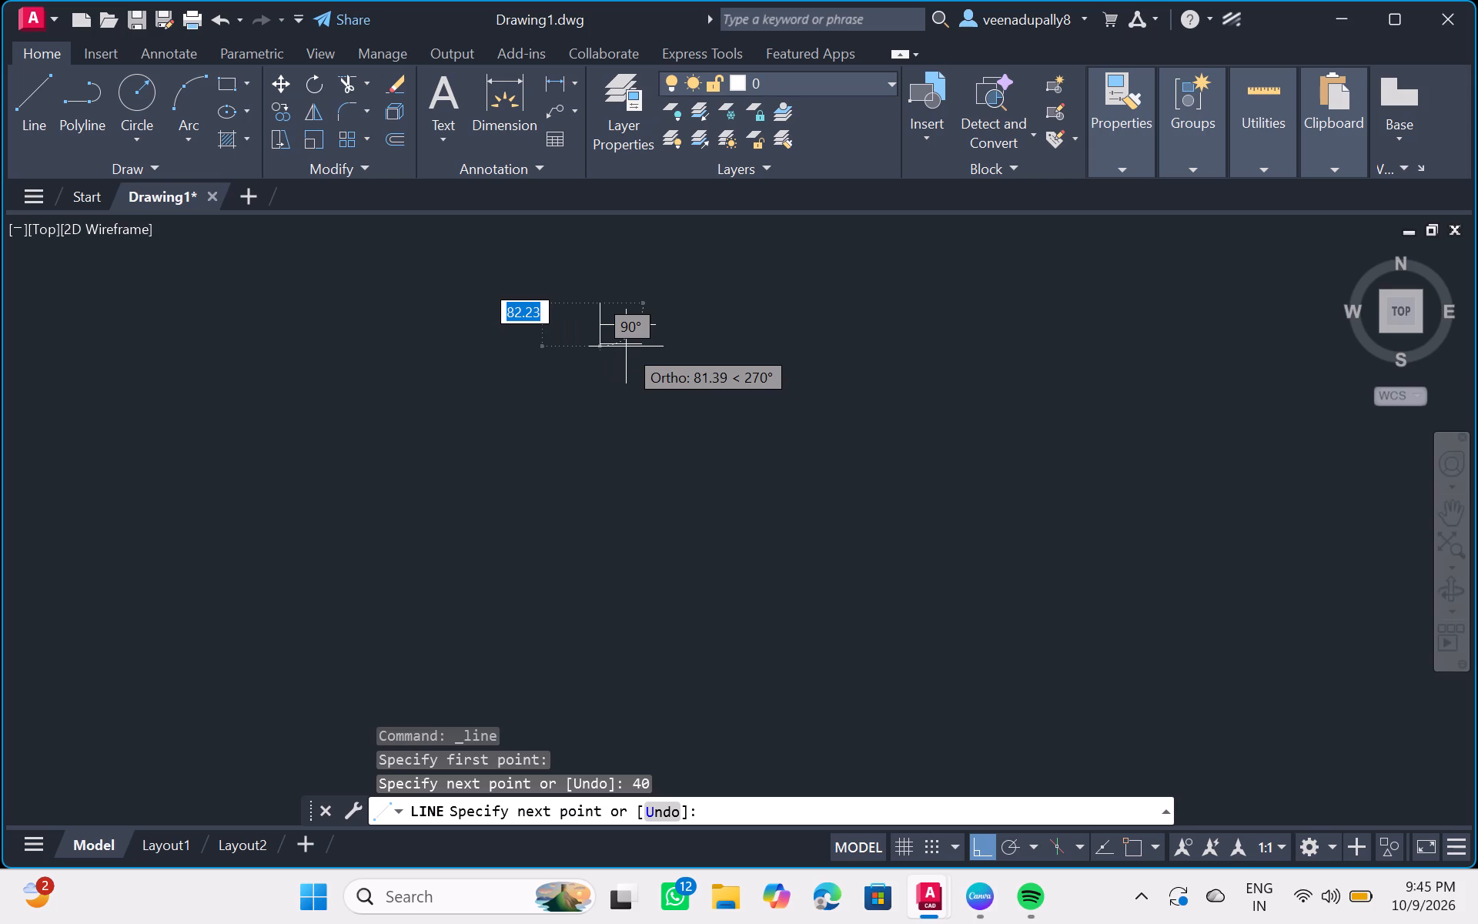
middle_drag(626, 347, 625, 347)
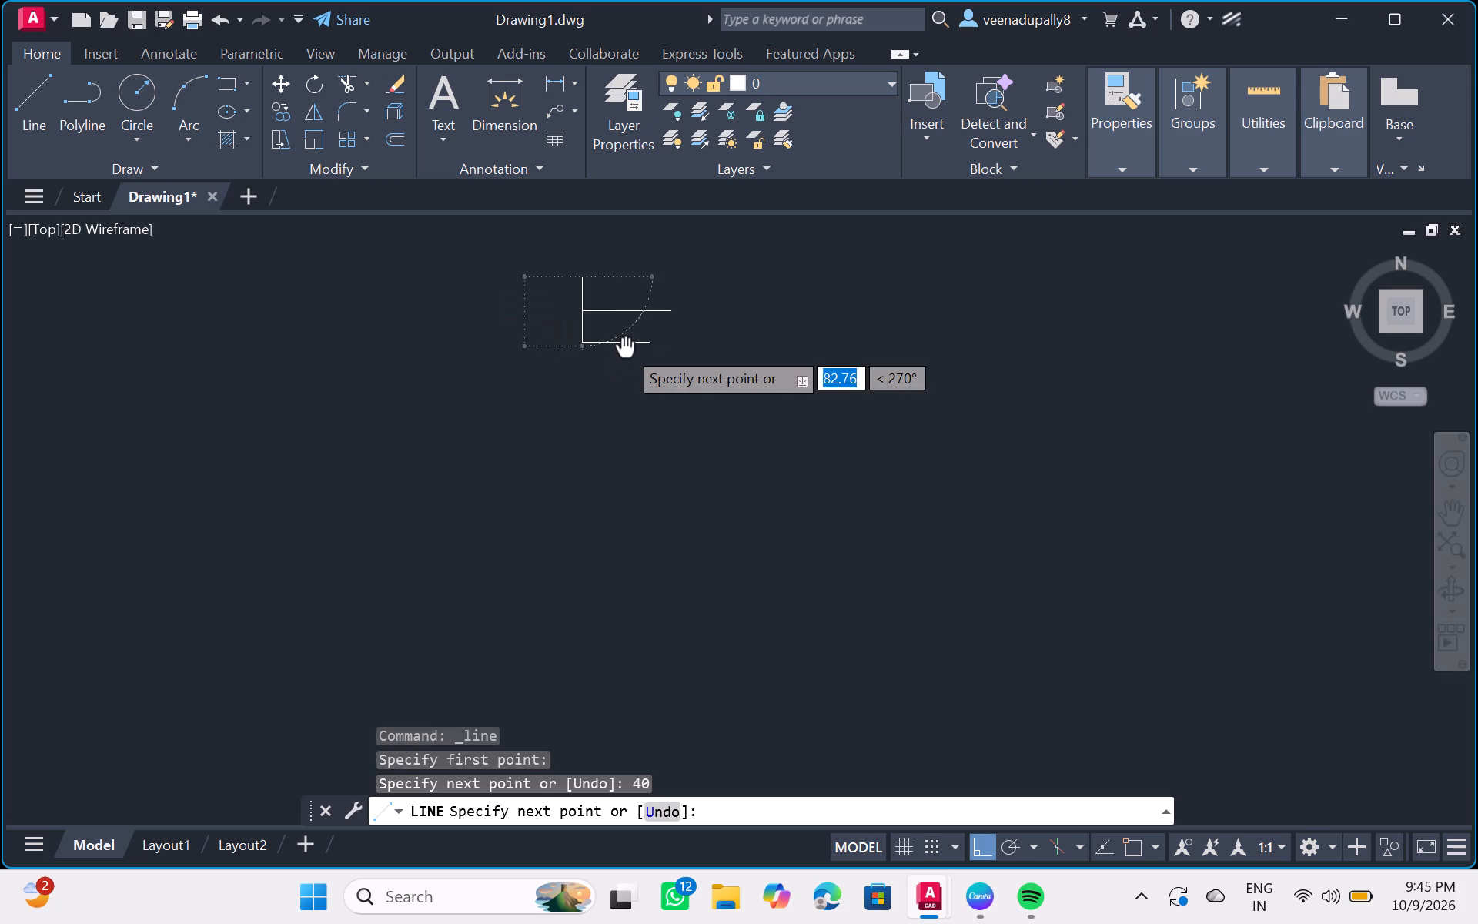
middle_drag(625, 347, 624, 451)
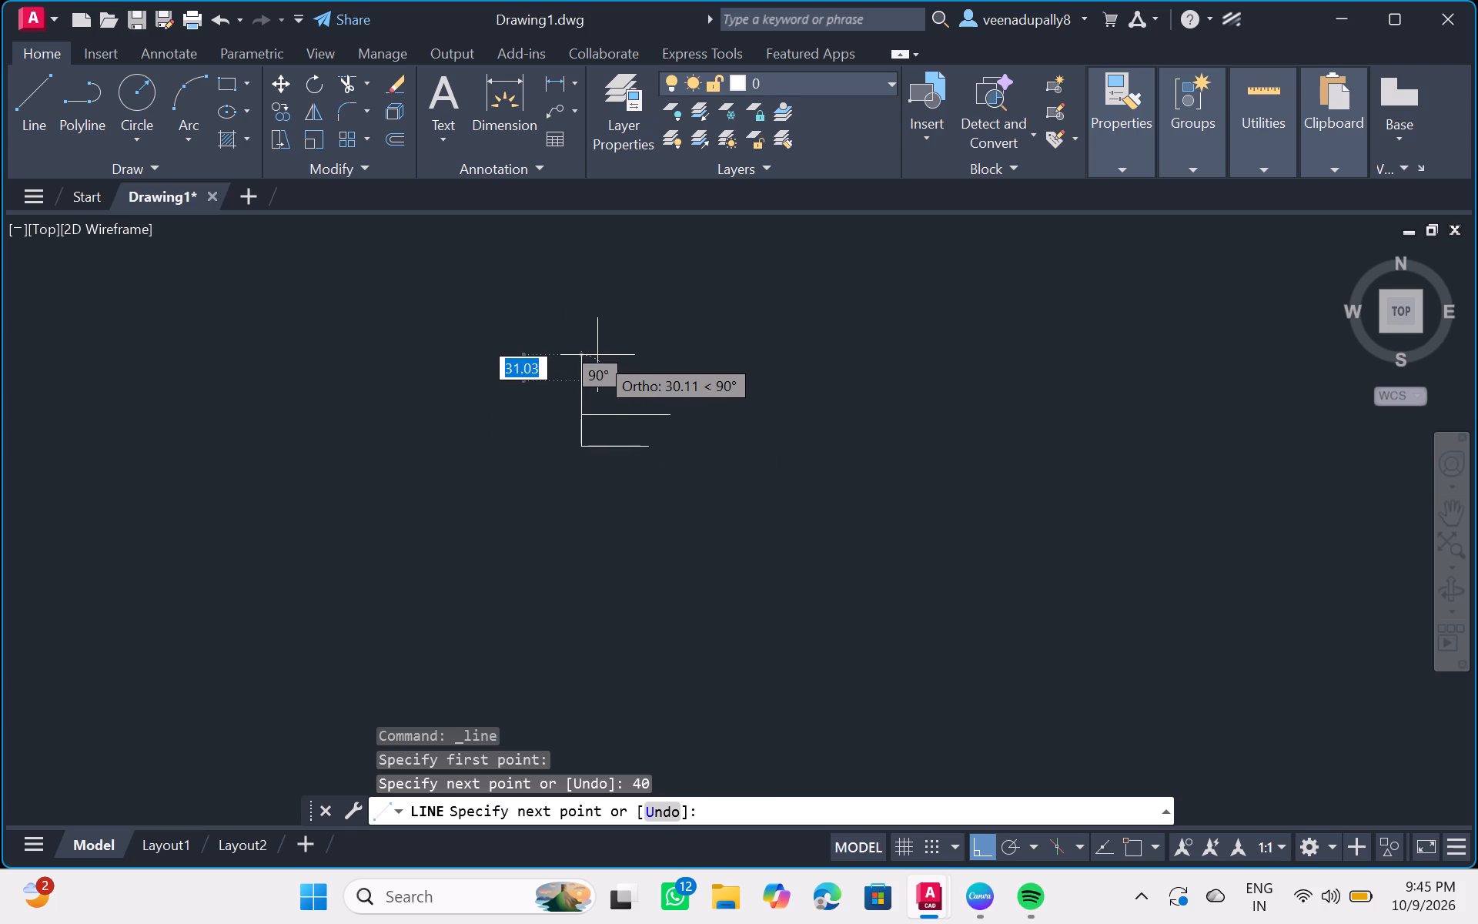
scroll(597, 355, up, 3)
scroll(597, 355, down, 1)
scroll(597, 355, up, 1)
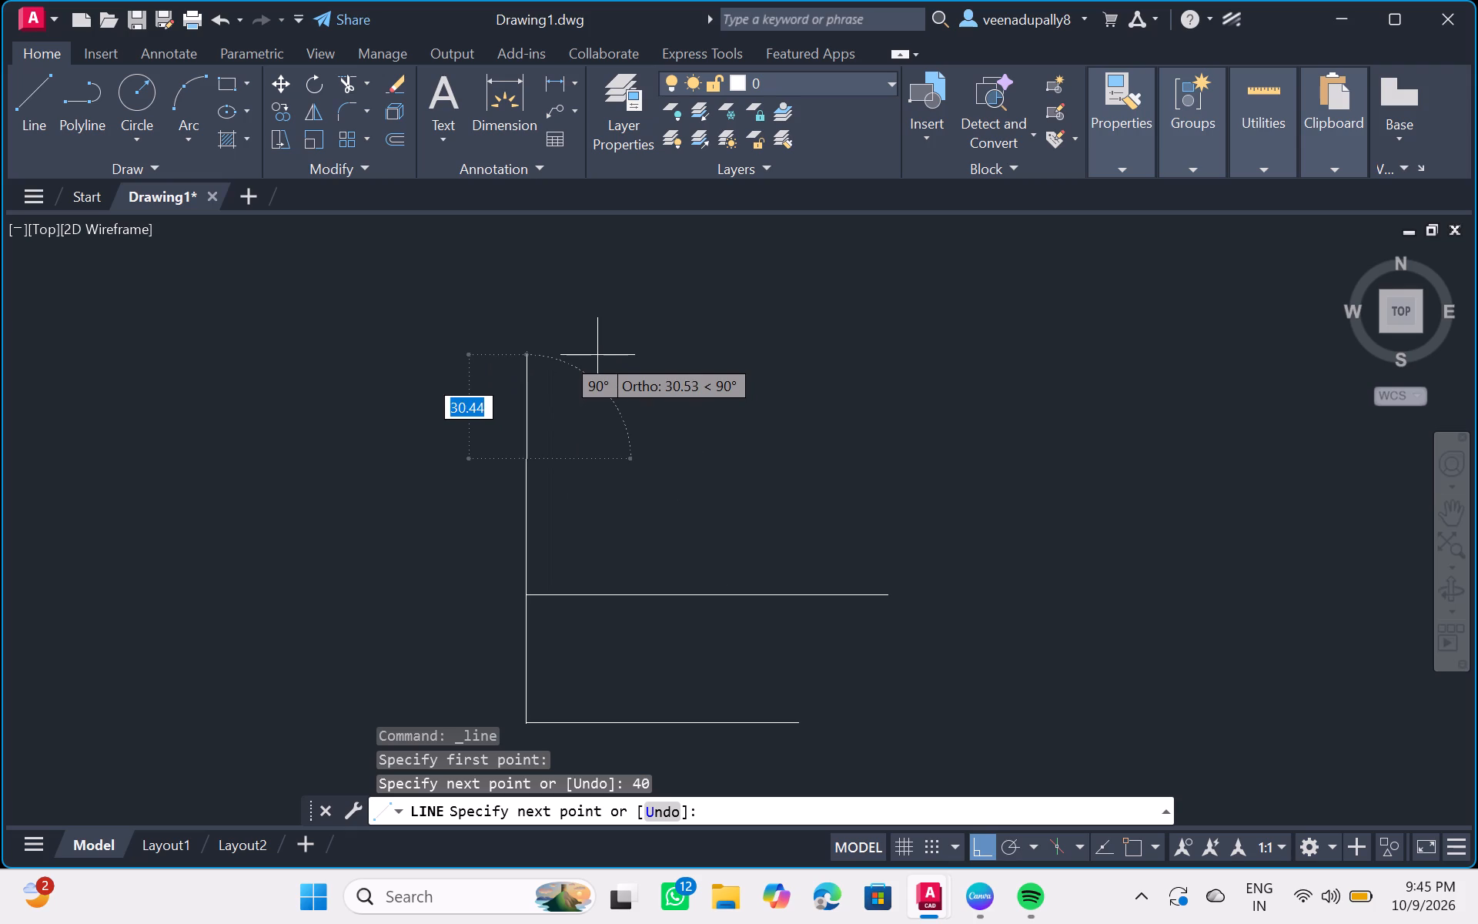
Finish the line and shift the 80 mm horizontal line 40 mm left, centring it on the vertical line's lower end.
key(Return)
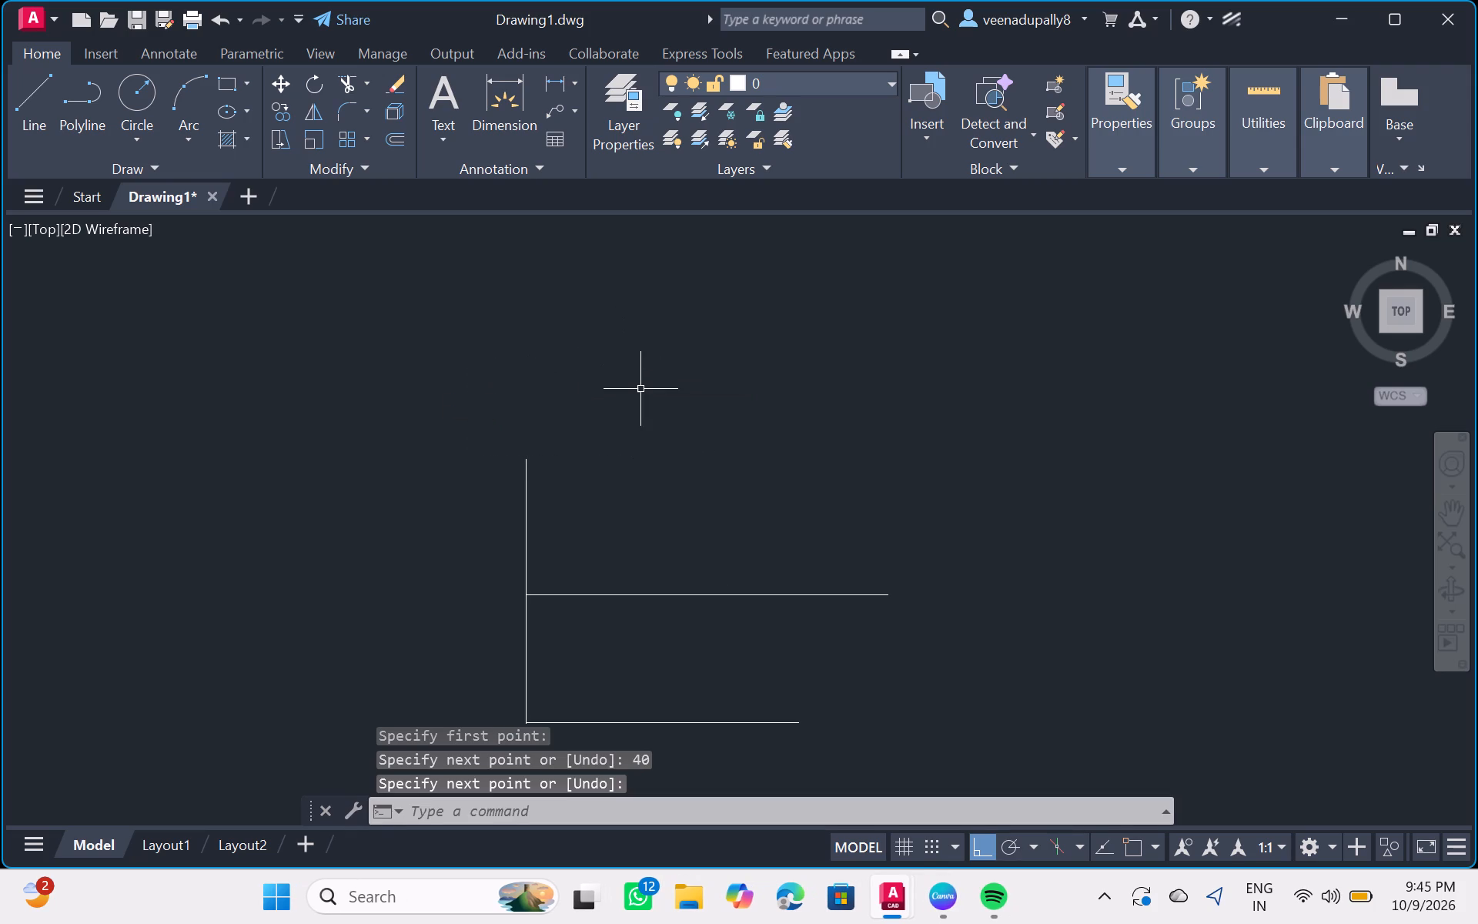
scroll(640, 389, down, 1)
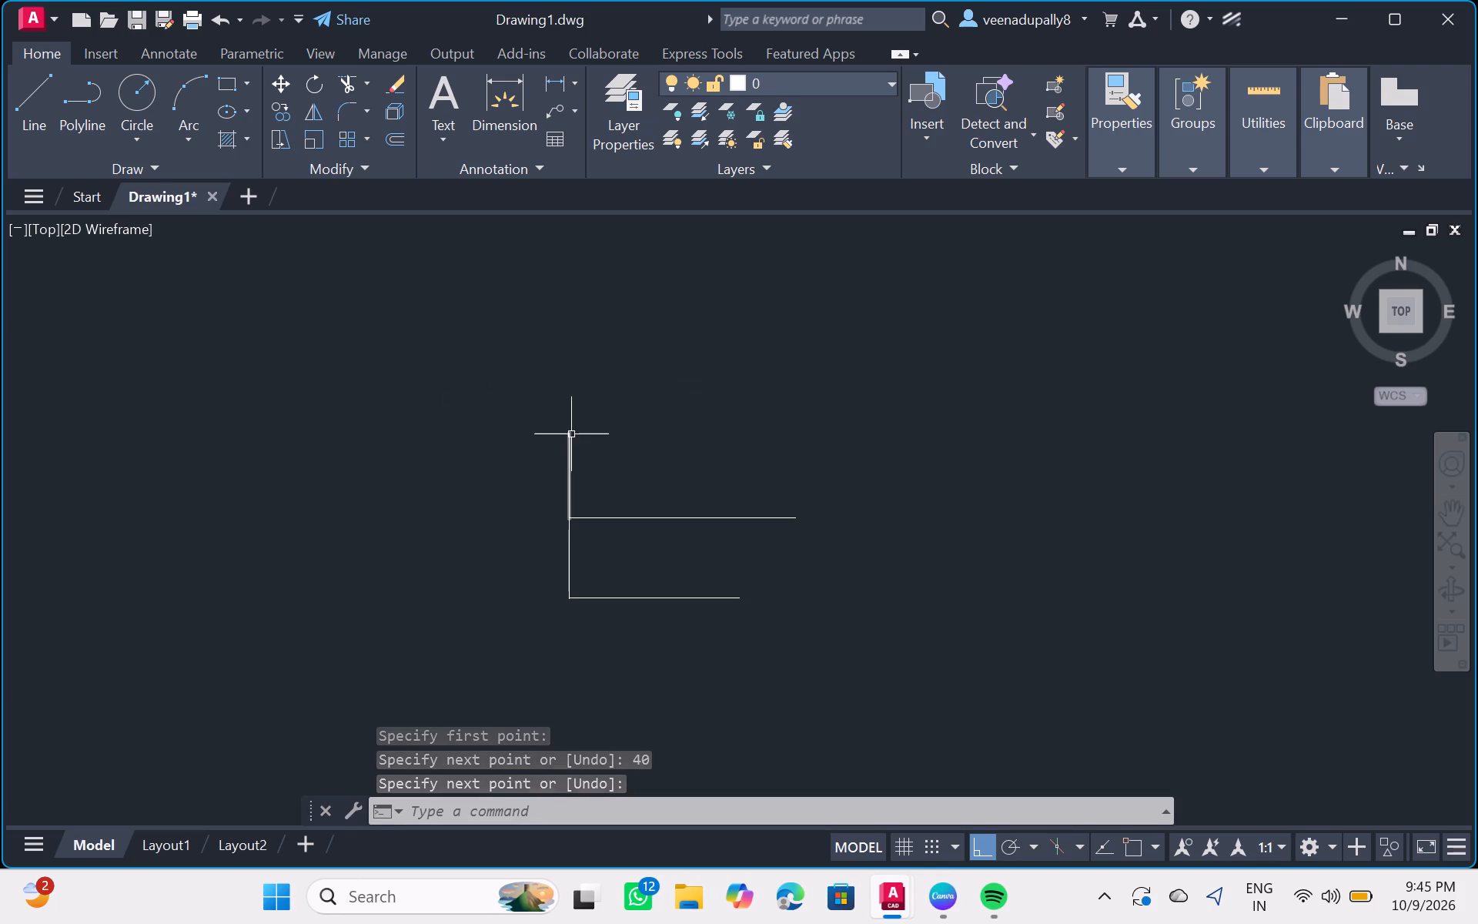
click(604, 598)
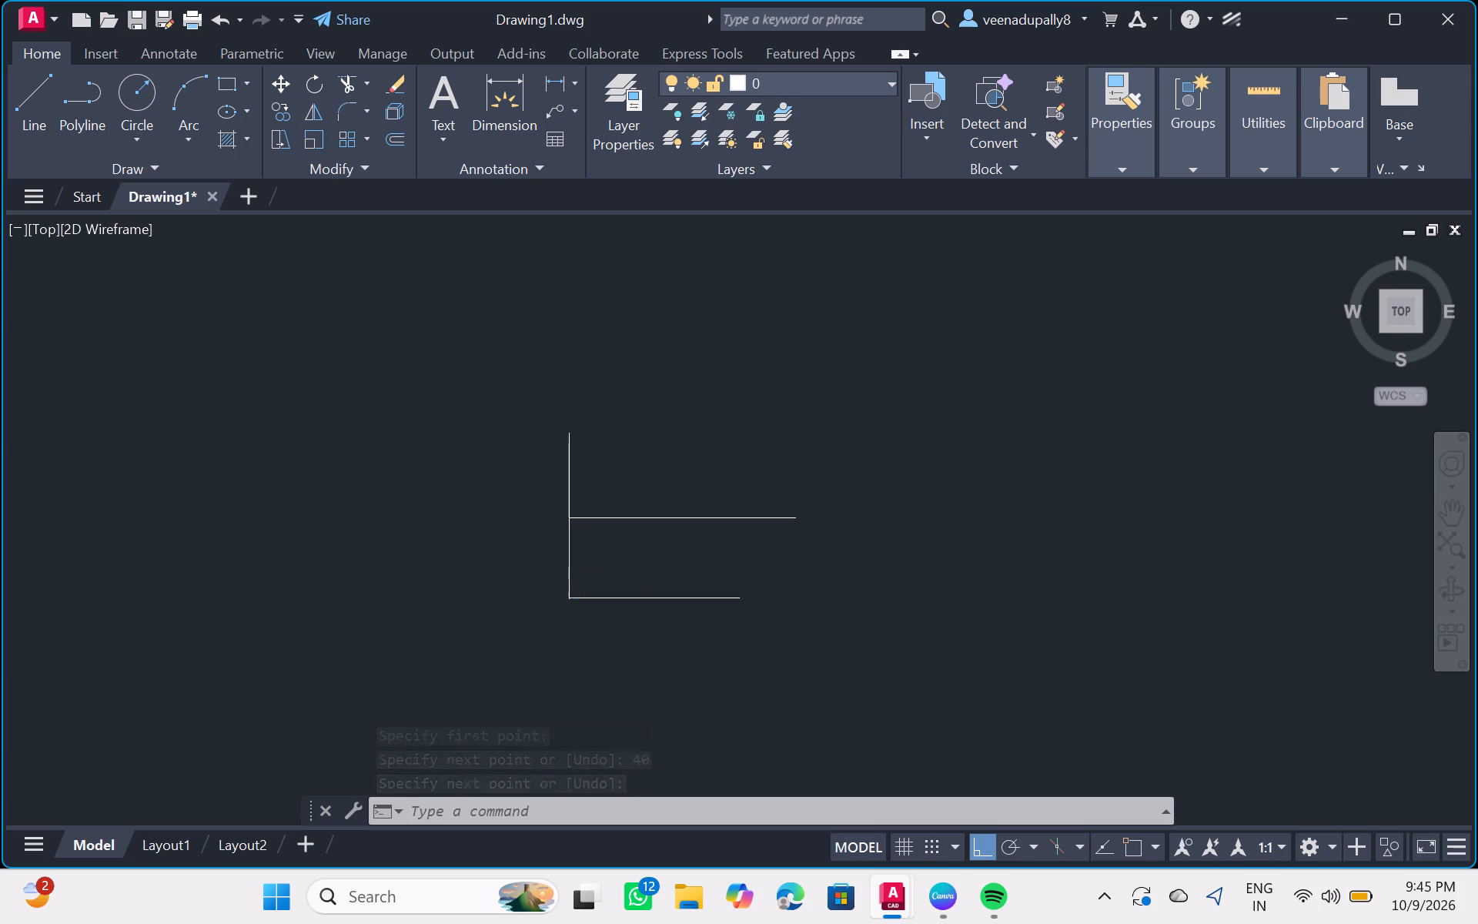
drag(651, 597, 651, 596)
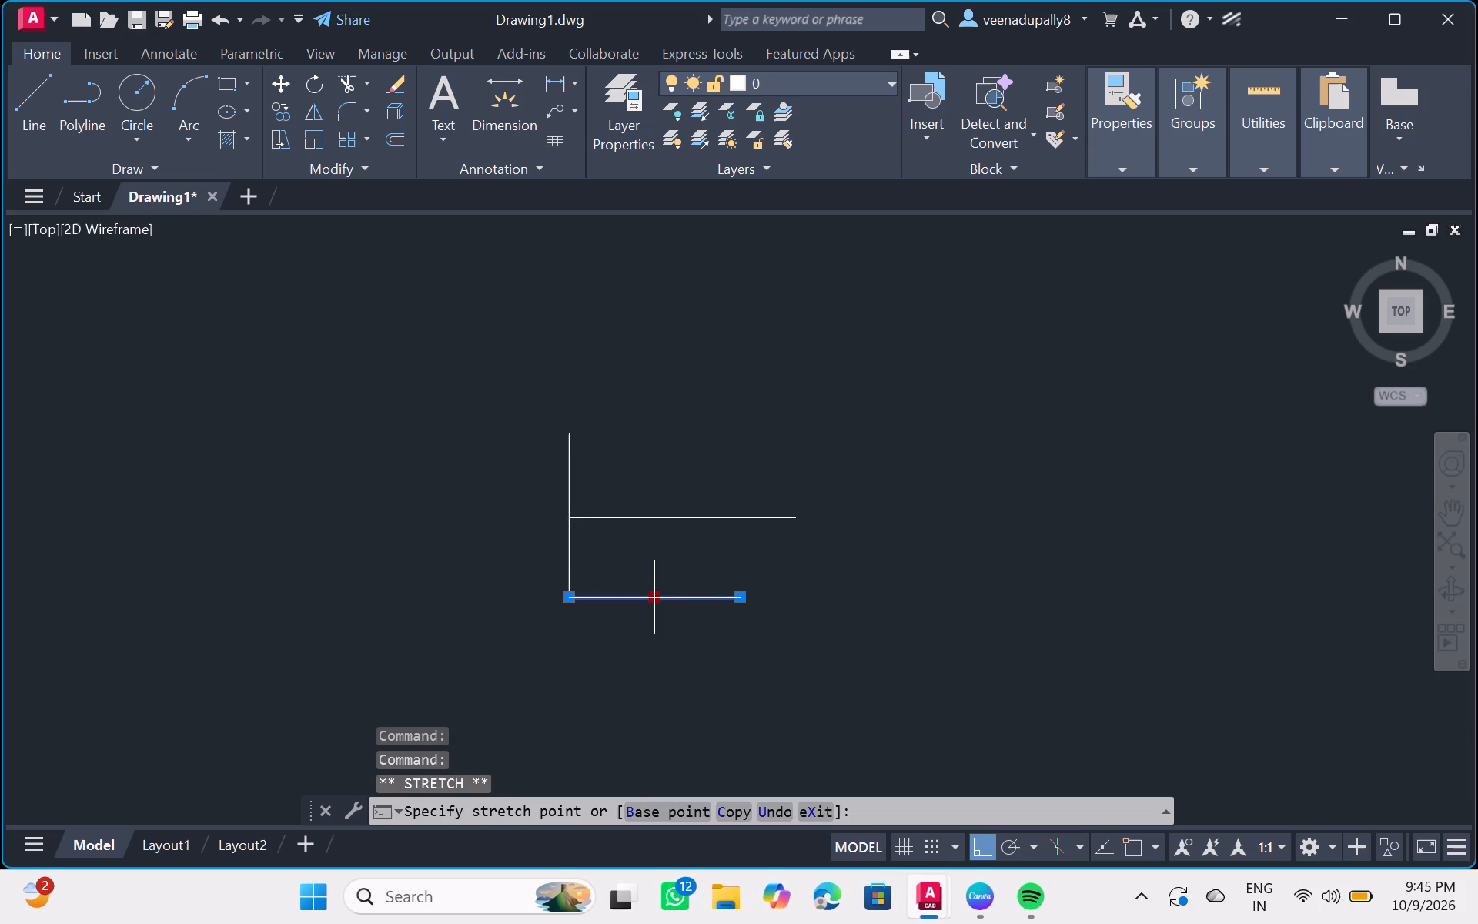
drag(651, 596, 593, 598)
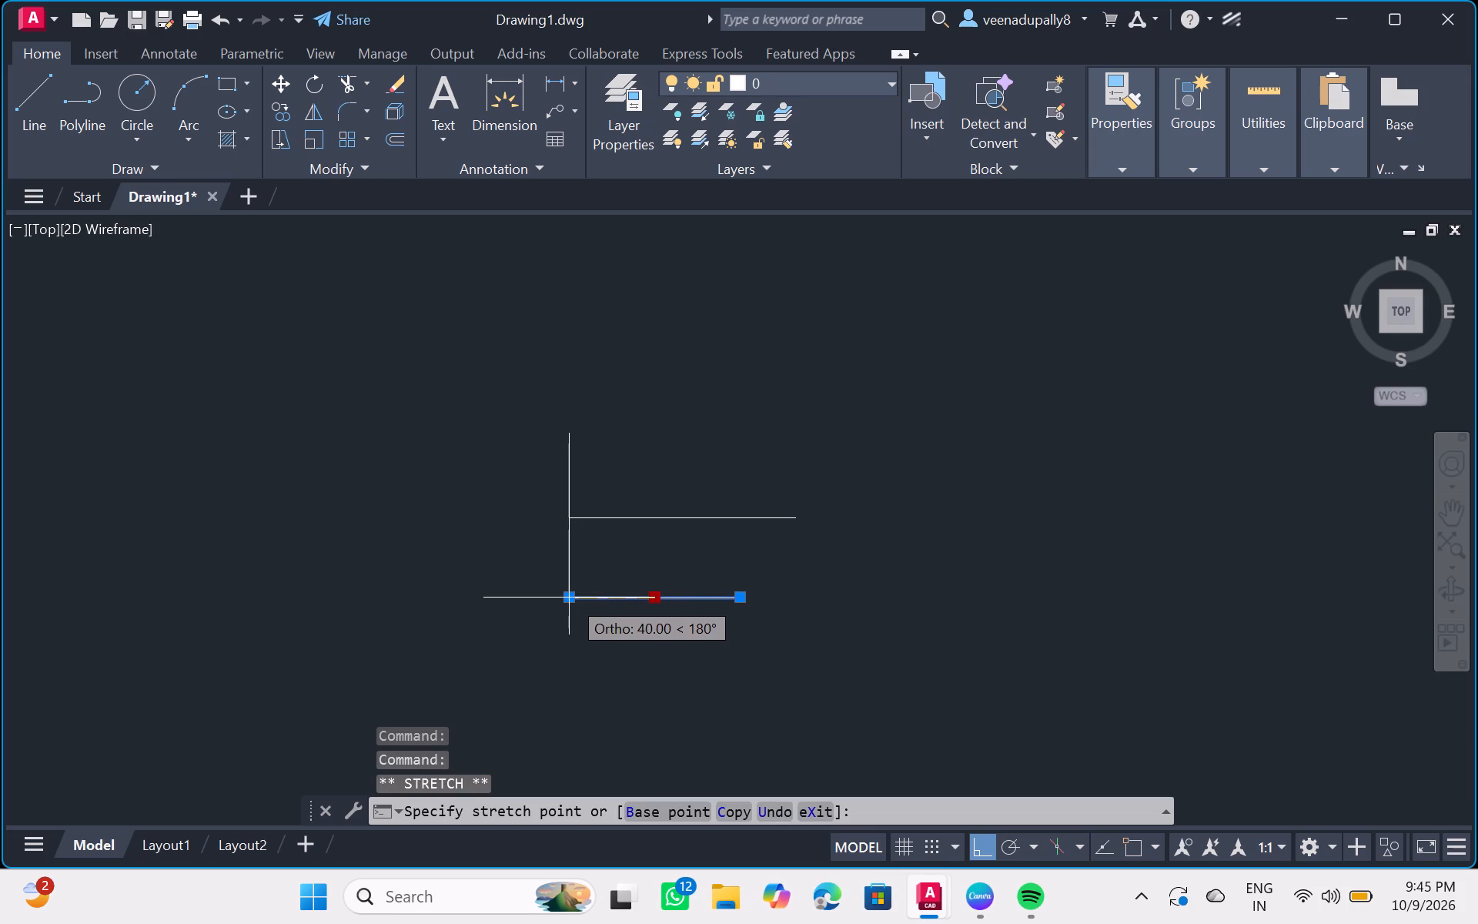
click(567, 596)
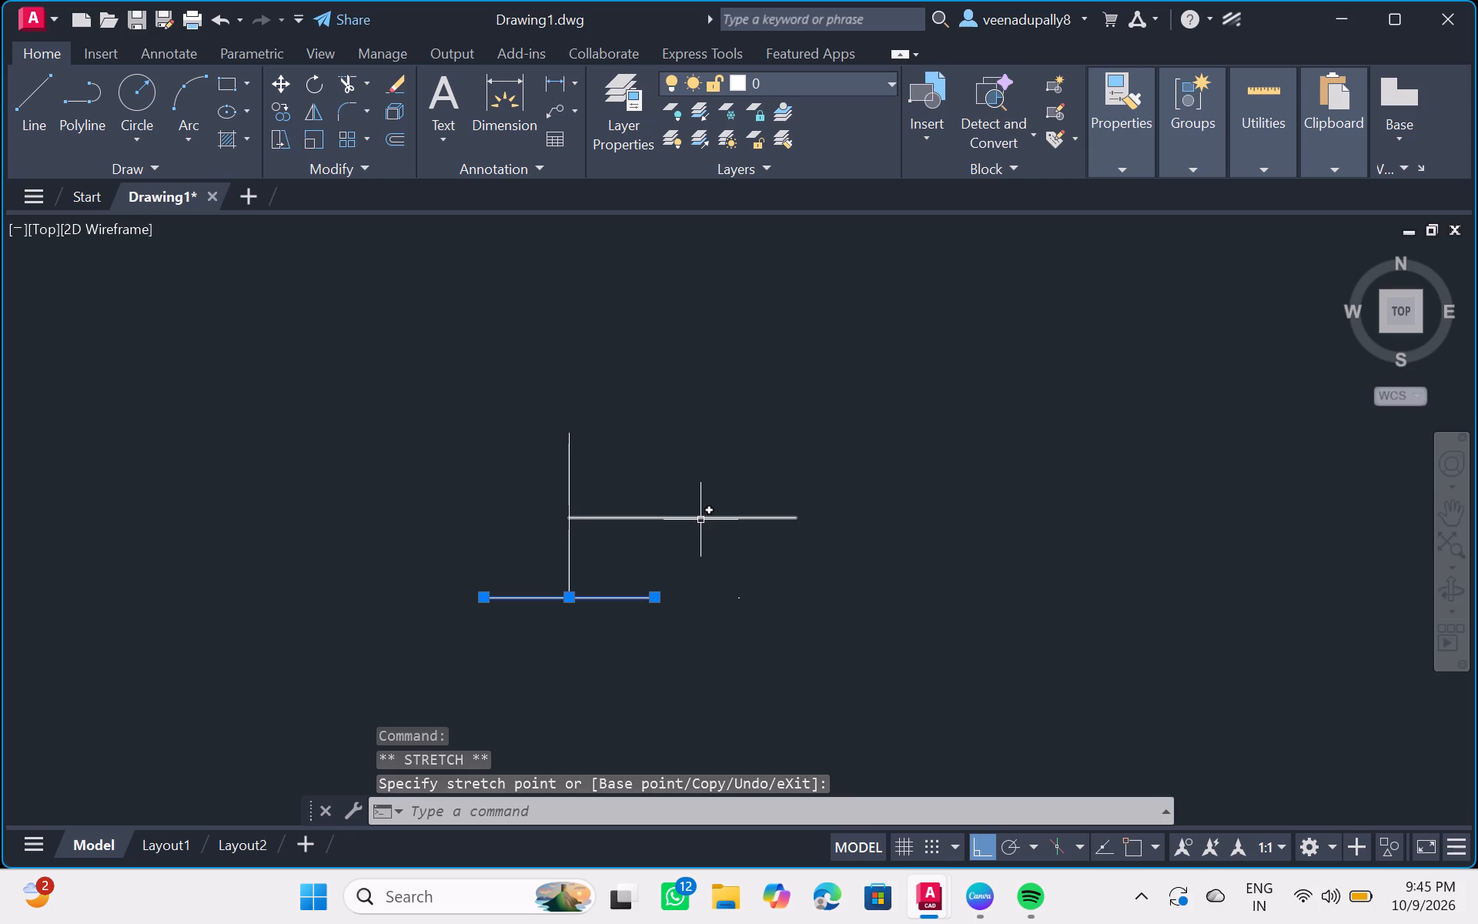
Move the 106 mm horizontal line left by its midpoint so it is centred on the vertical line.
click(701, 520)
drag(680, 520, 646, 516)
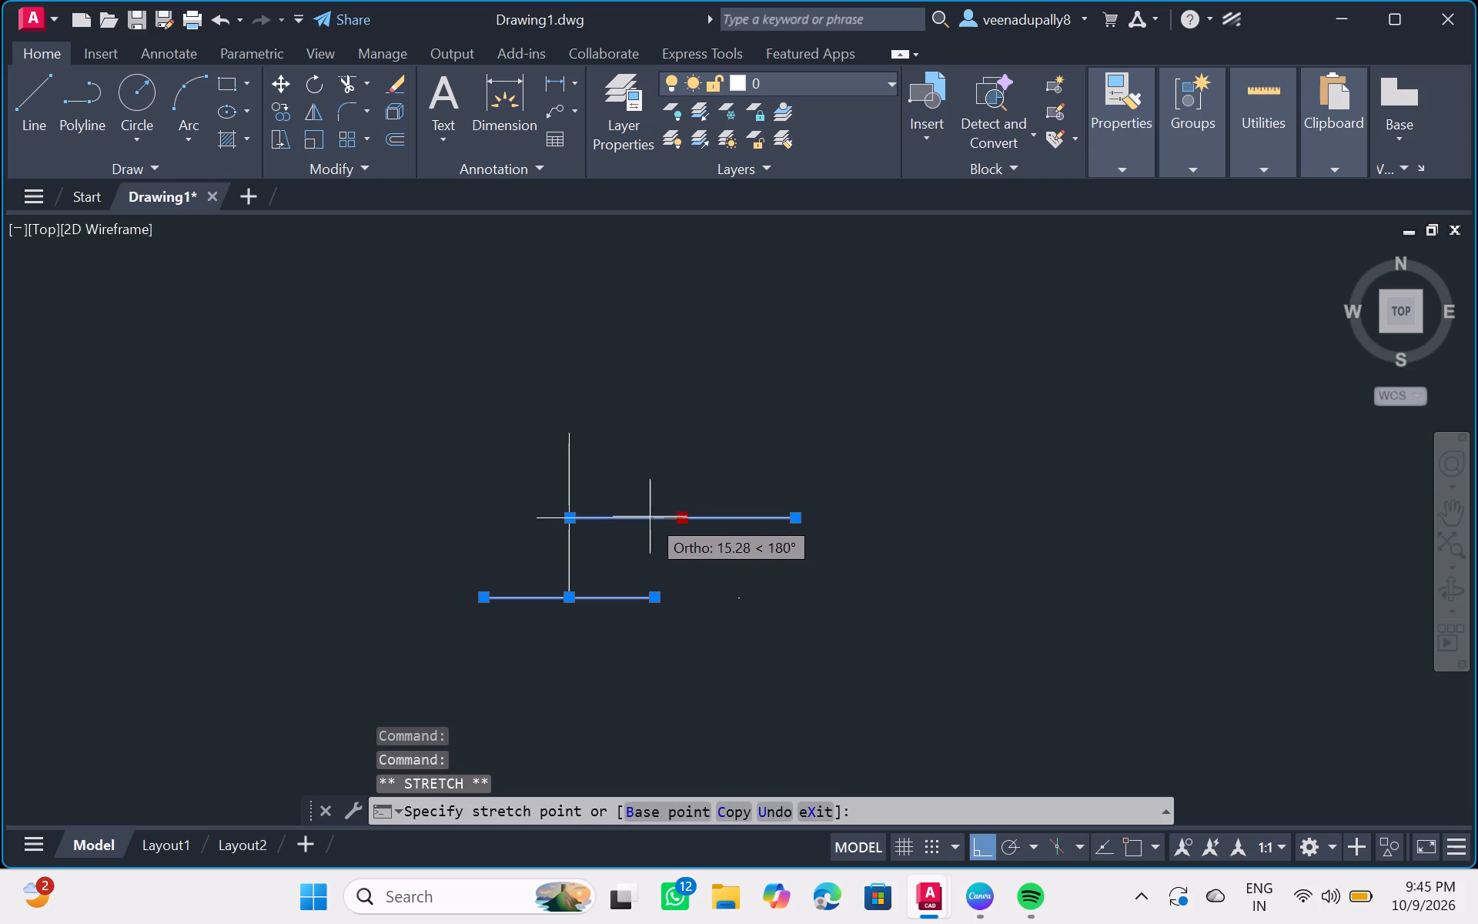
drag(646, 516, 580, 520)
click(568, 520)
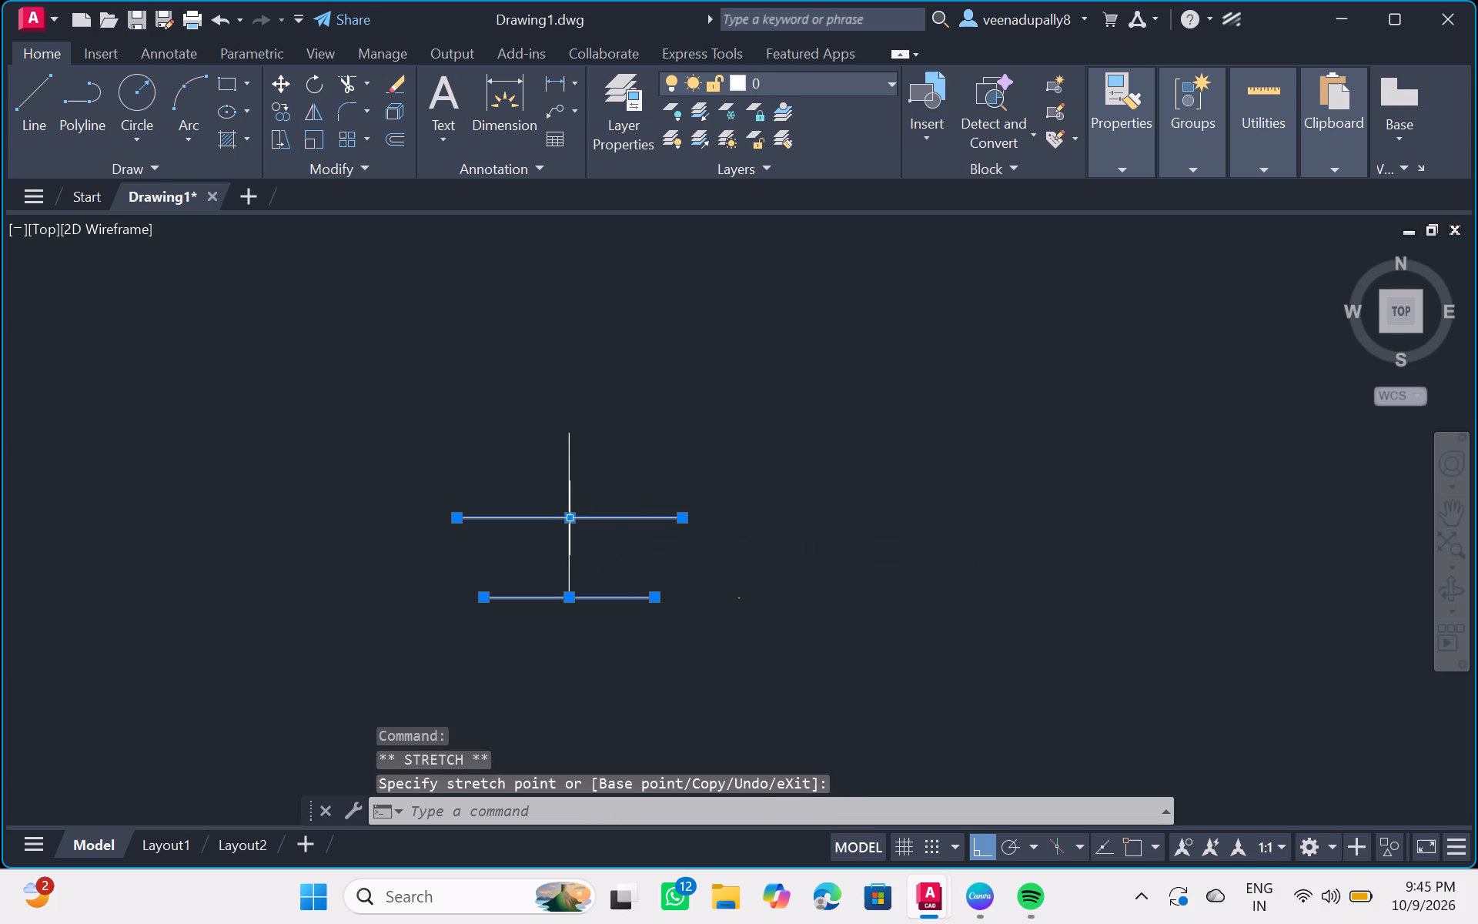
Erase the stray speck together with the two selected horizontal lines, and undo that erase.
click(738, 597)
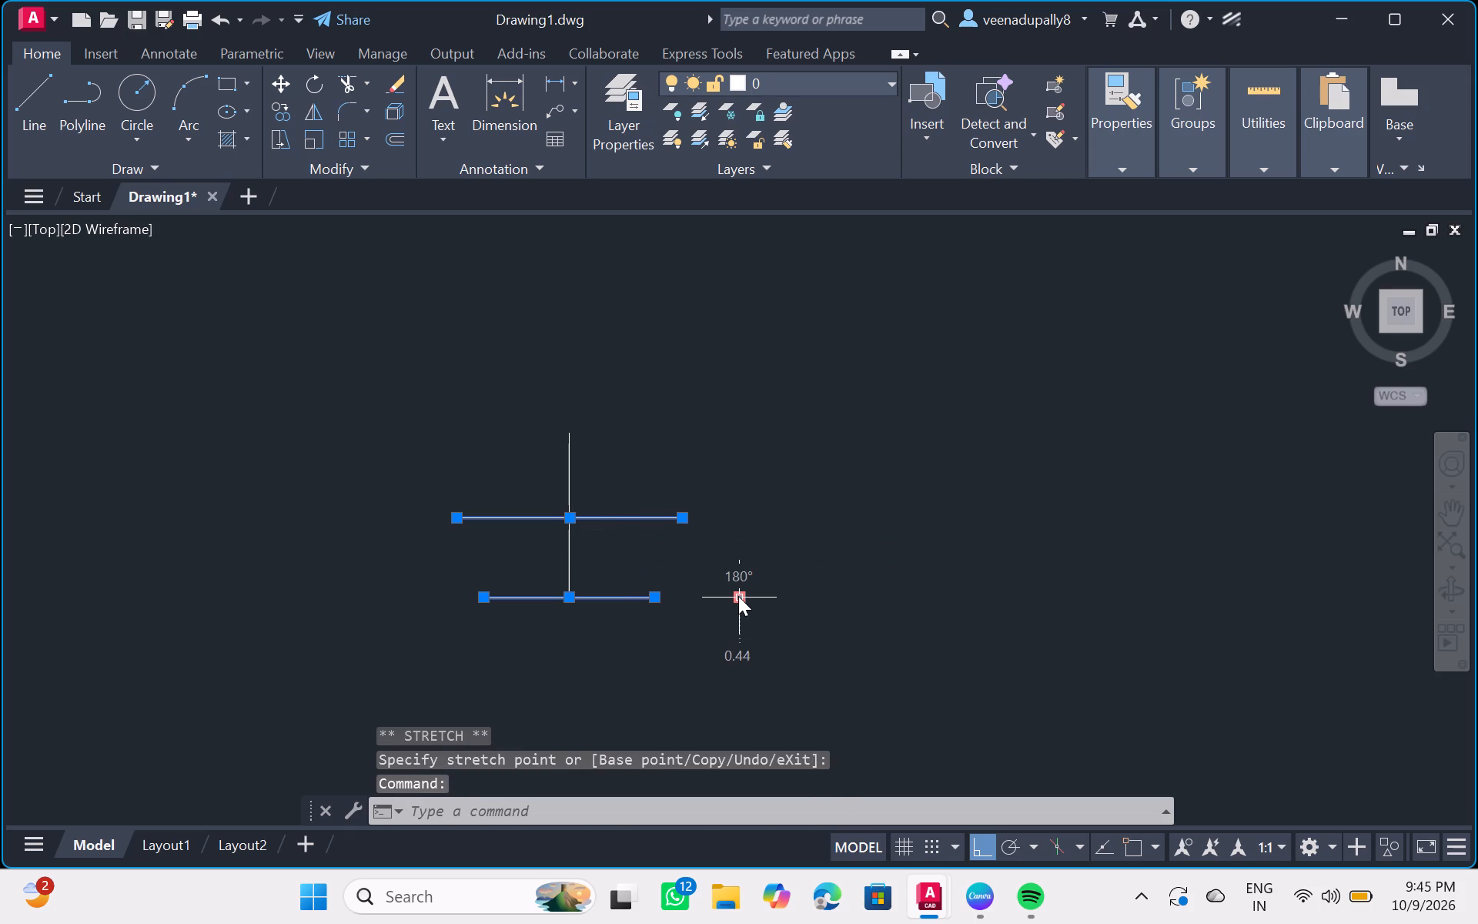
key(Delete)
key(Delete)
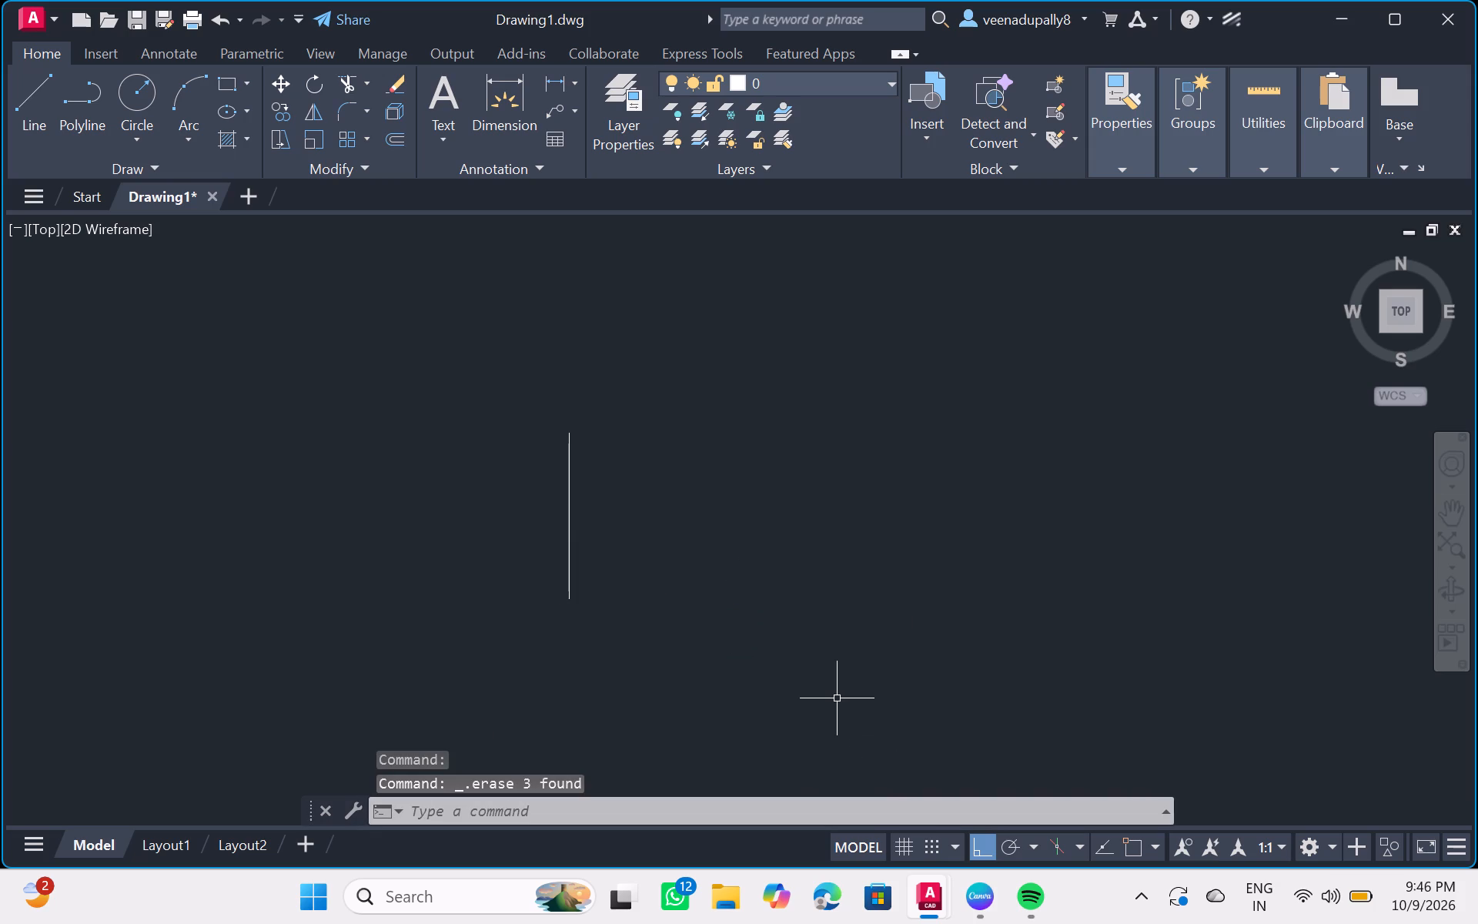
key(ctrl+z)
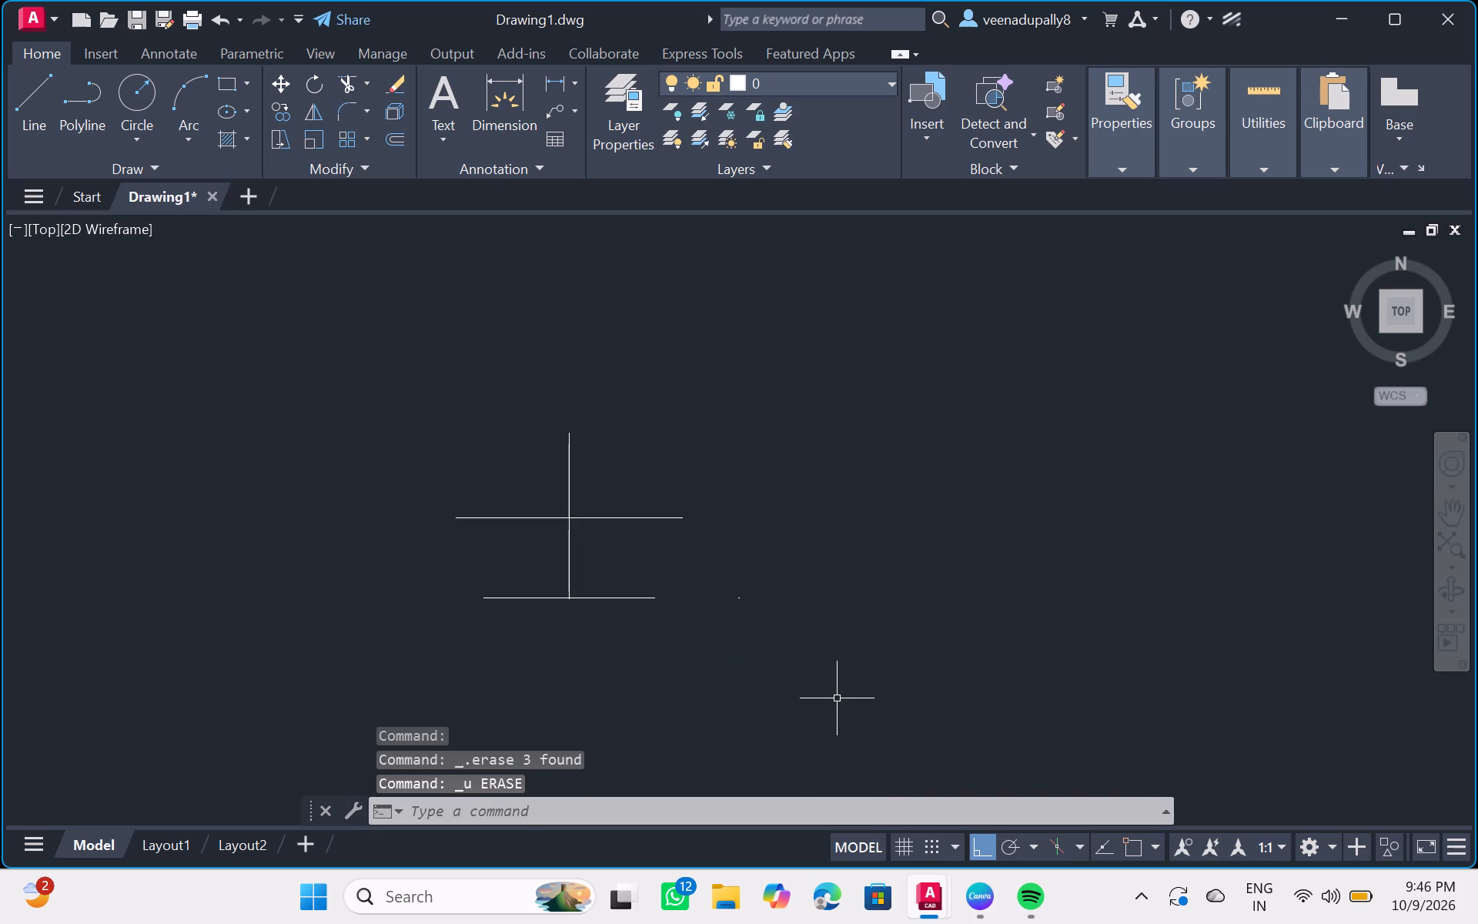
Erase only the stray speck lying beyond the right end of the 80 mm line.
click(739, 600)
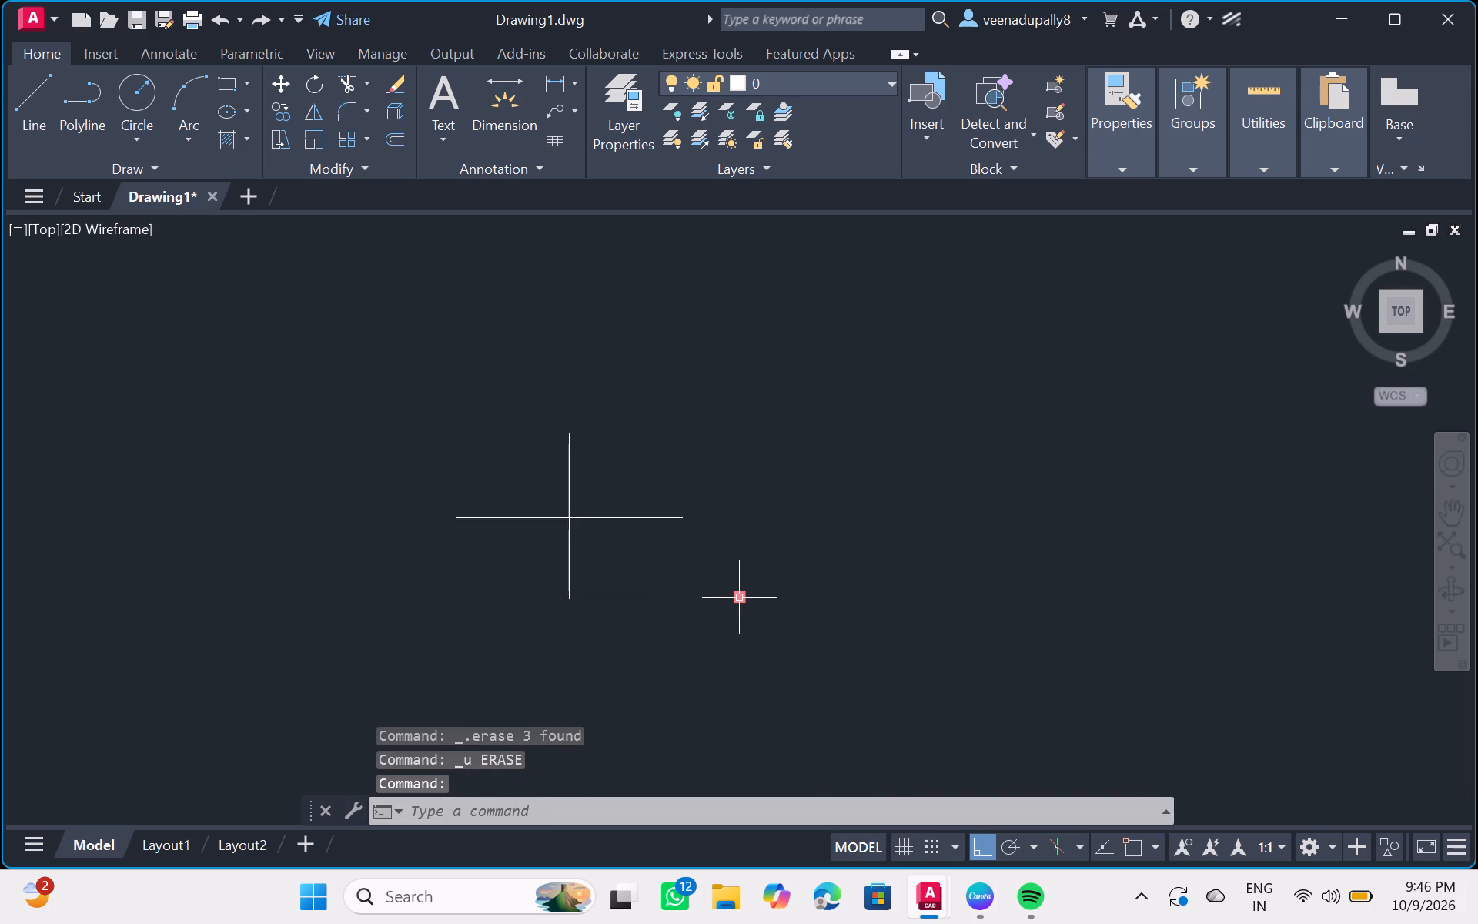
key(Delete)
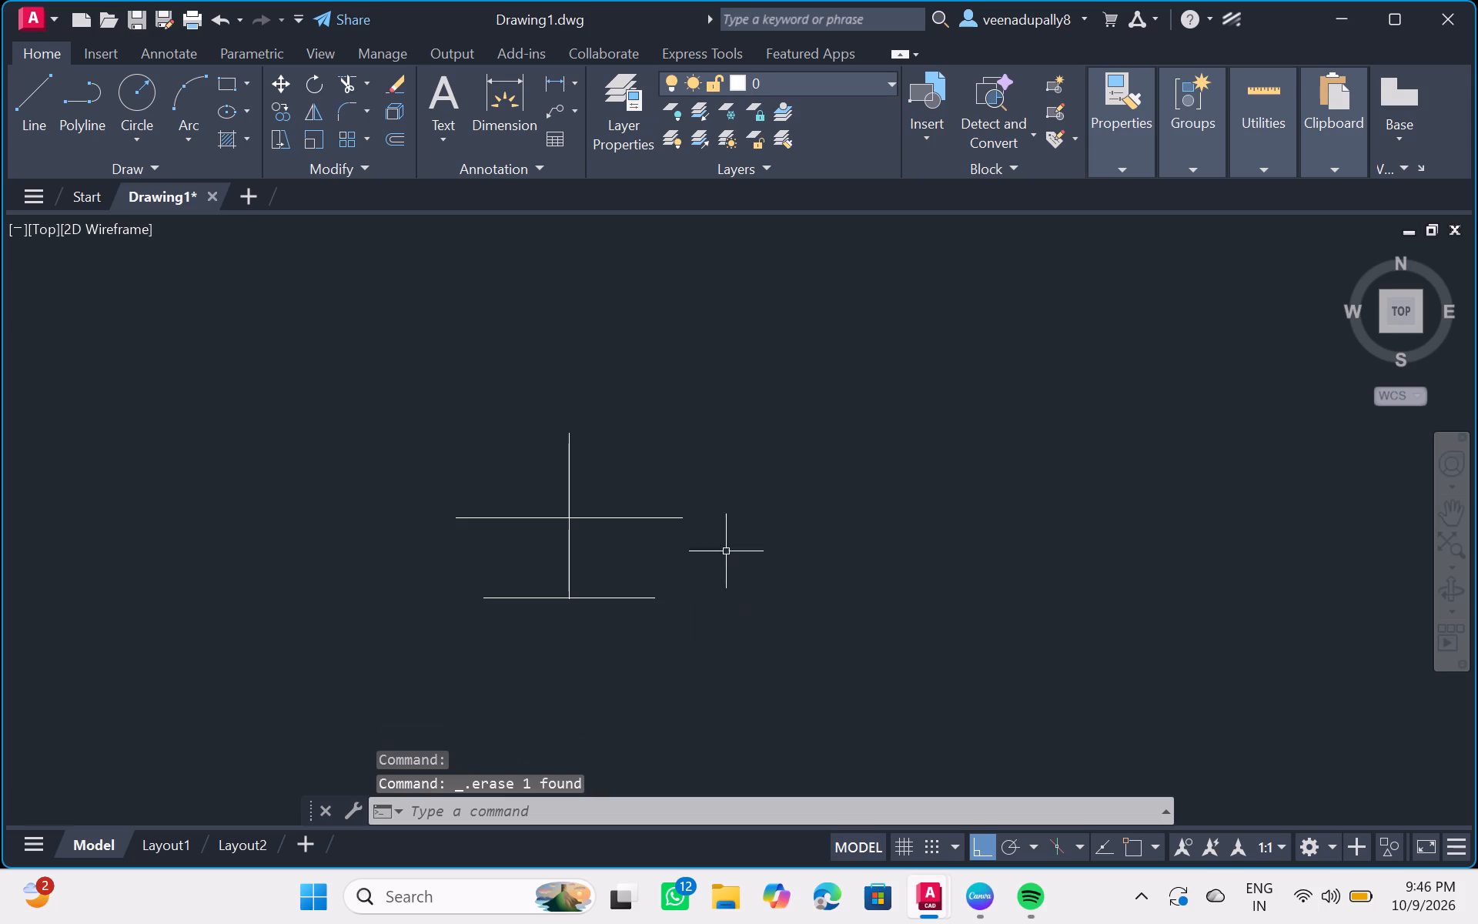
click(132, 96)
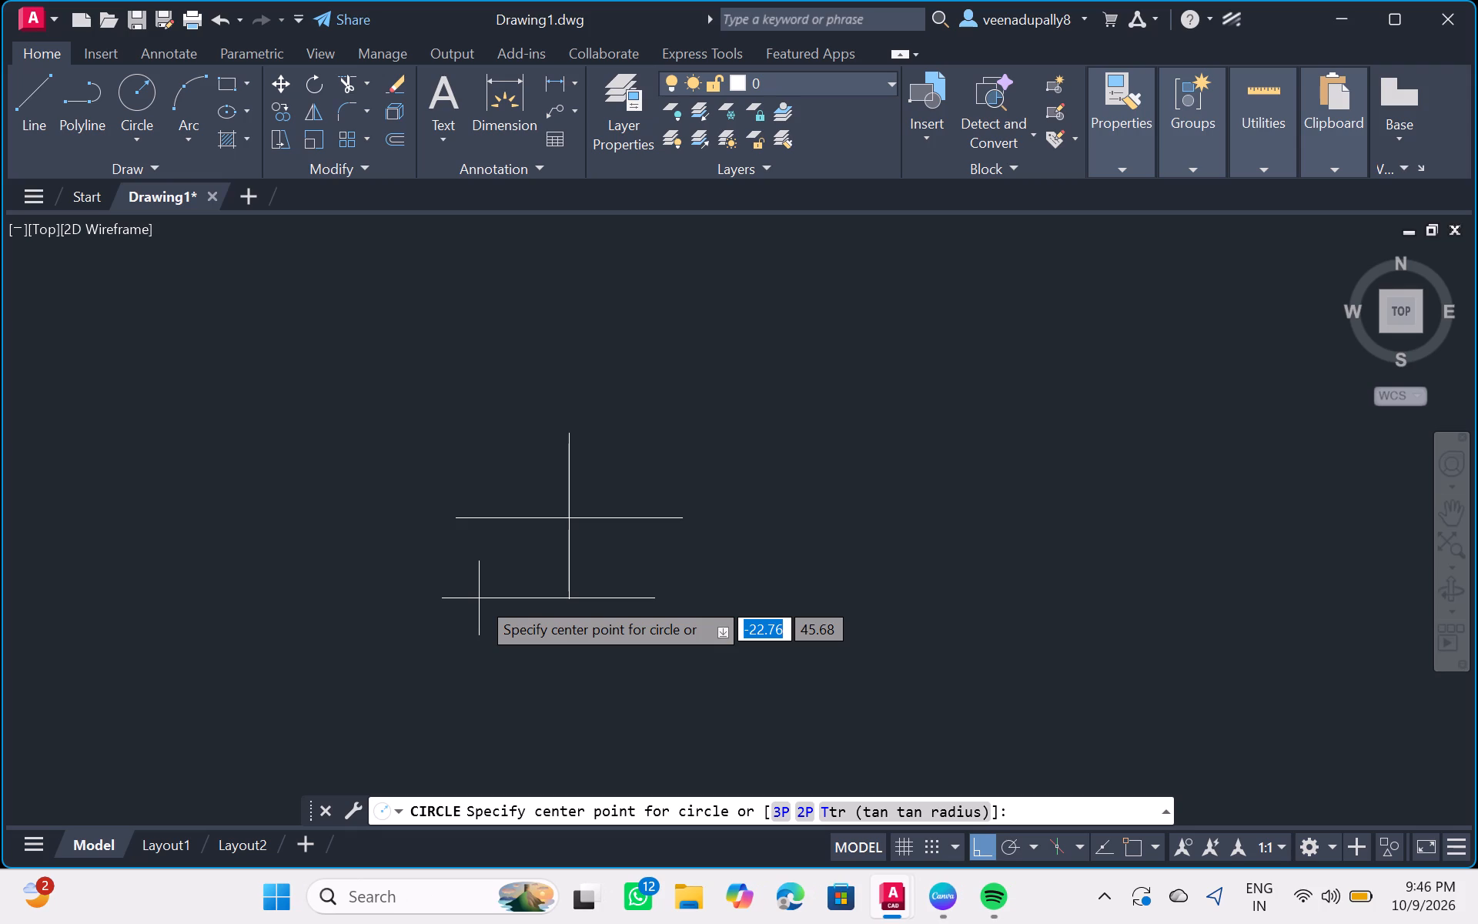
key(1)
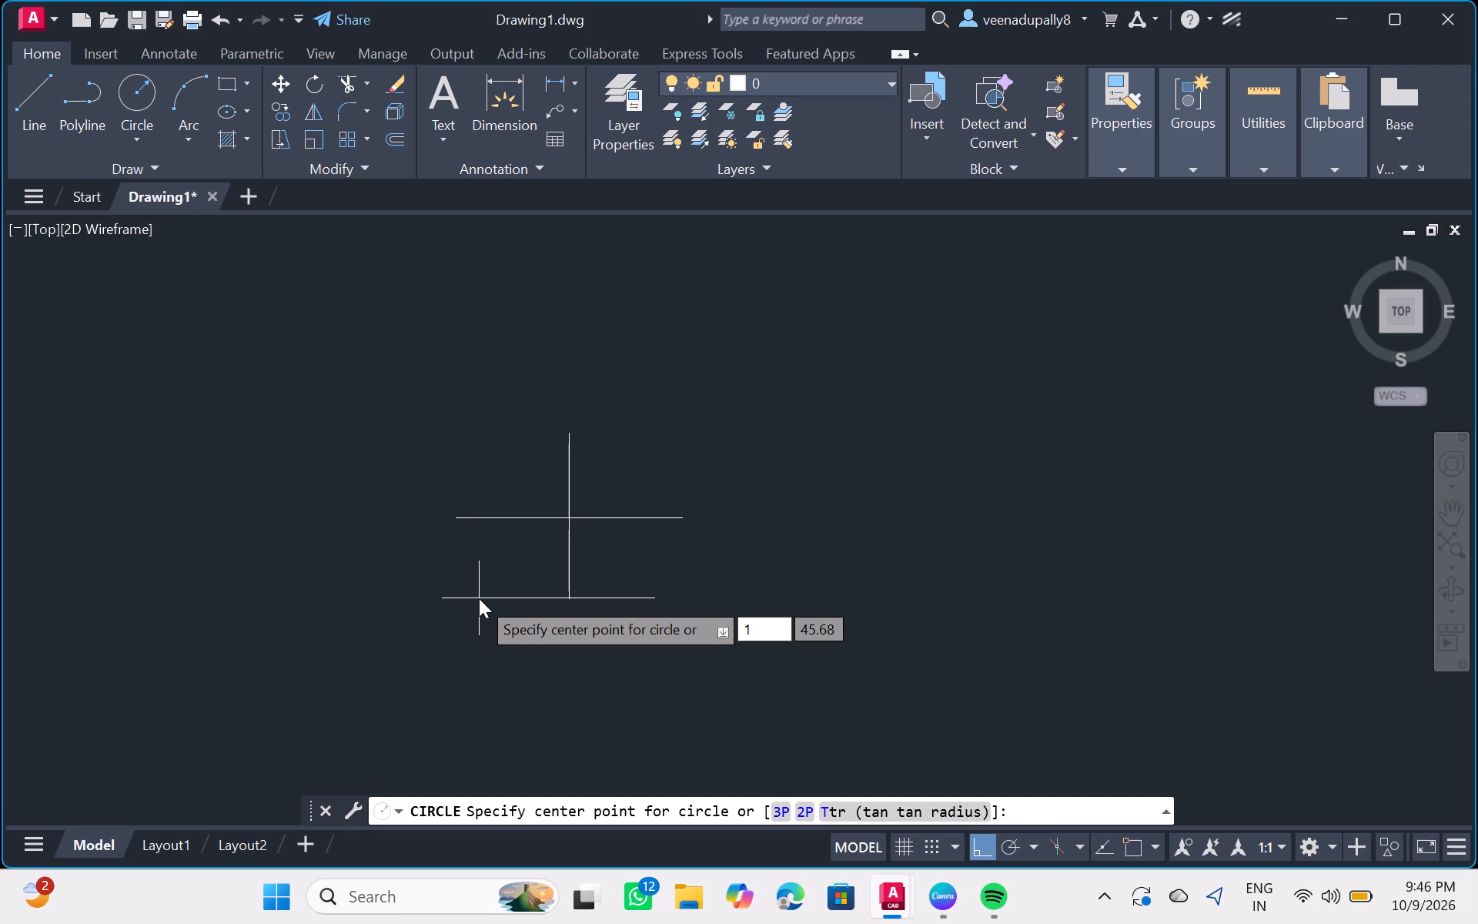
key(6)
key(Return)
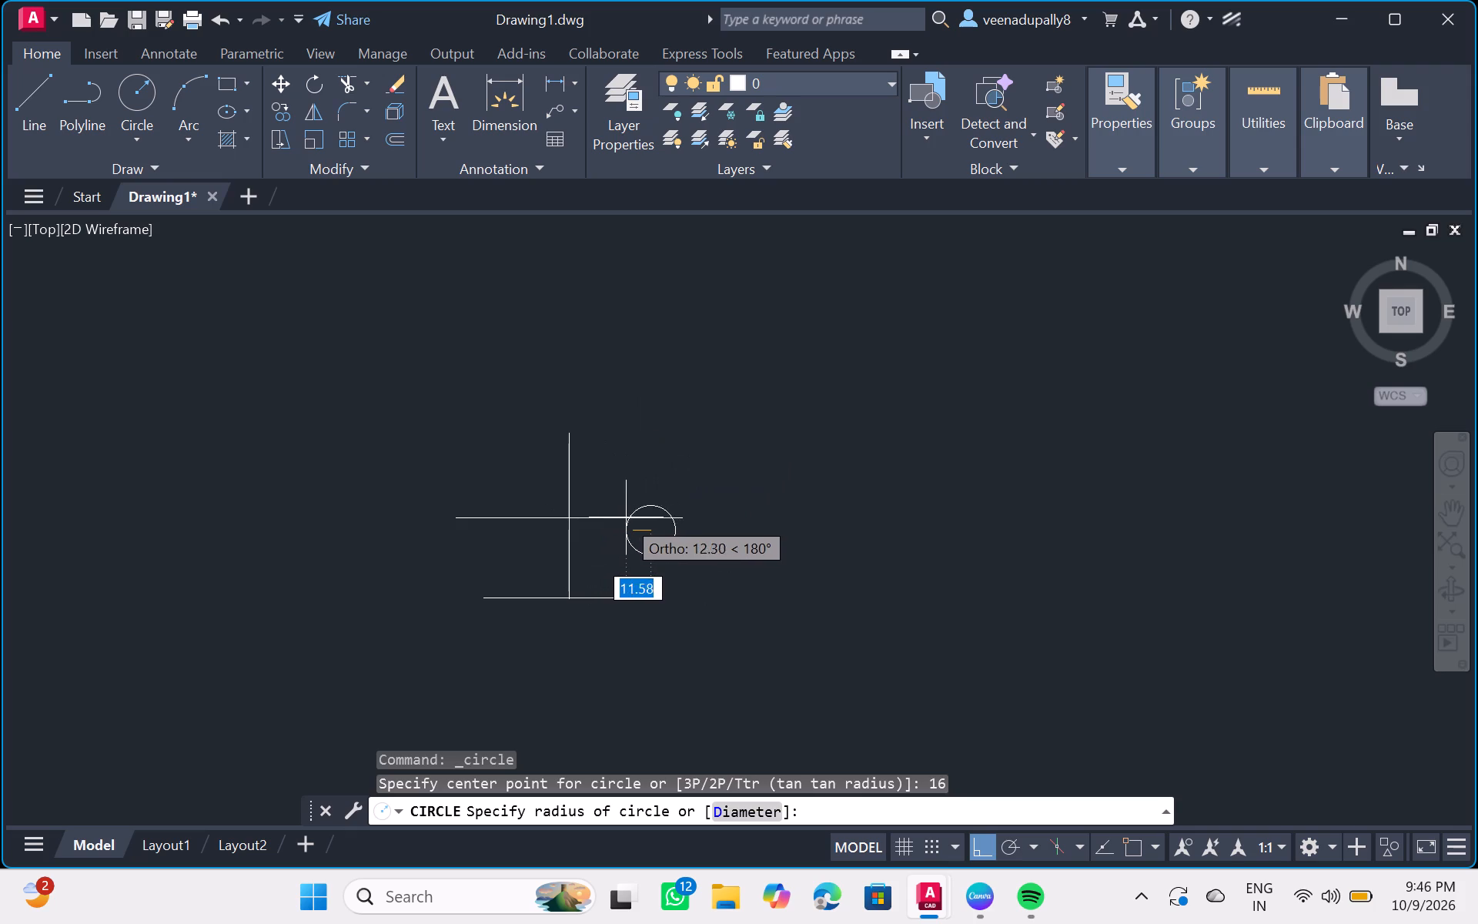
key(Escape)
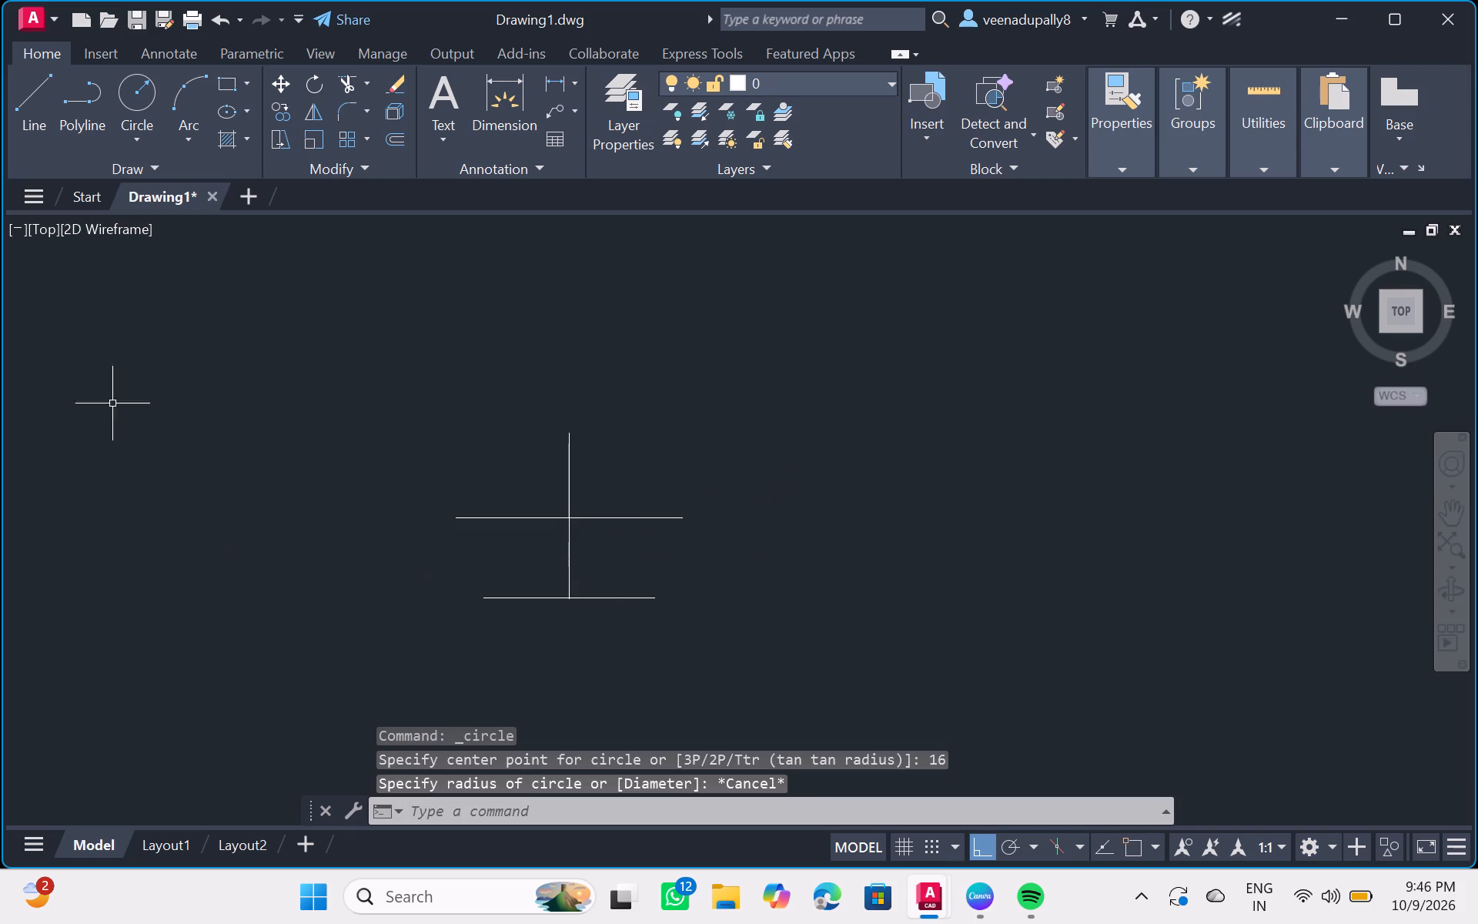
Draw a circle of radius 16 mm centred on the left end of the 80 mm horizontal line.
click(118, 100)
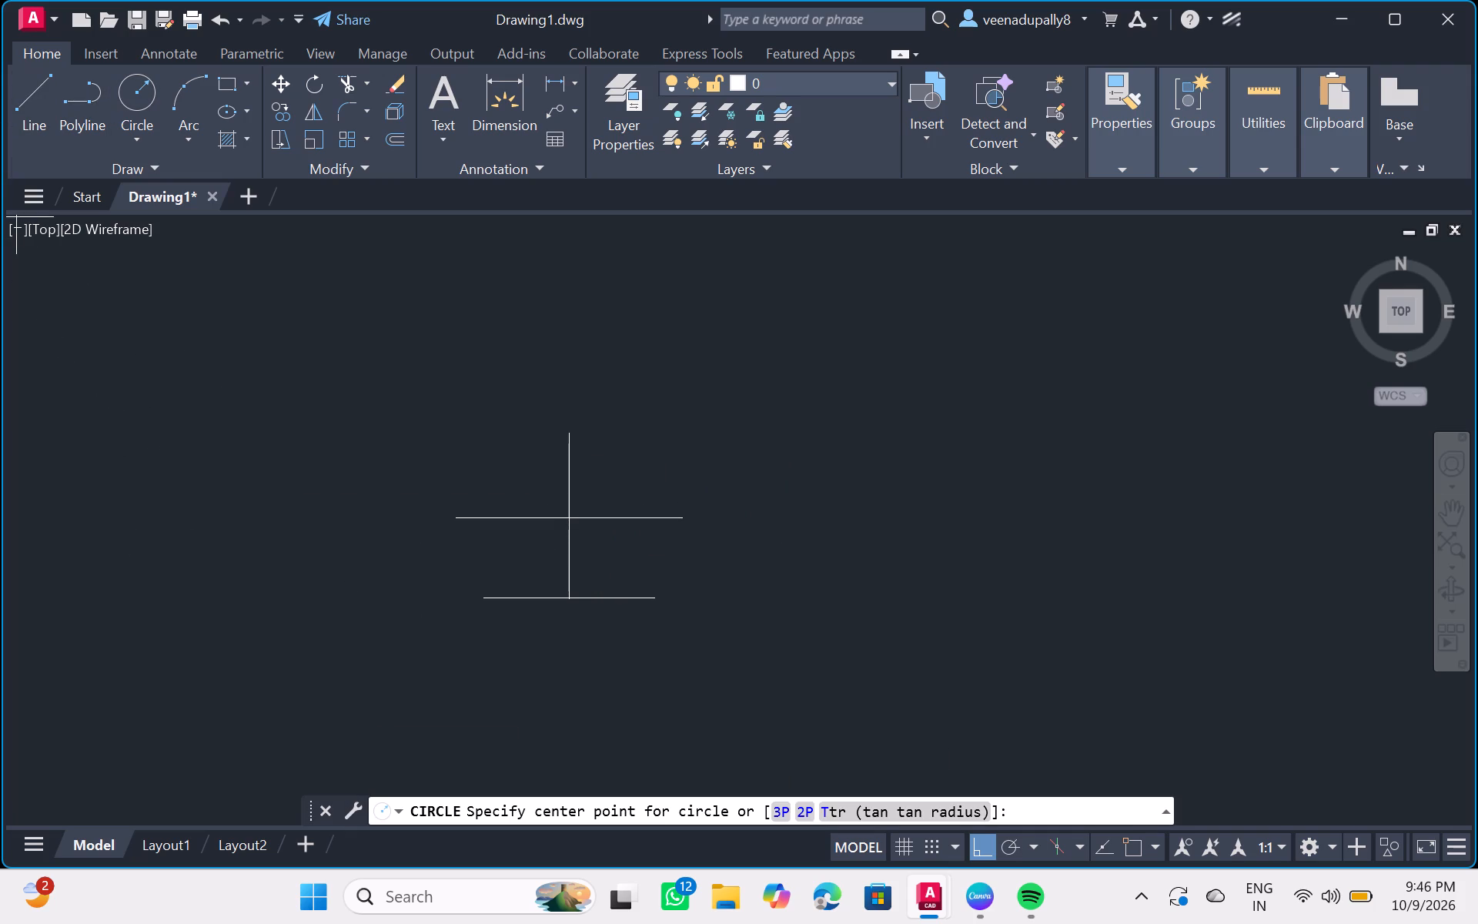
click(484, 598)
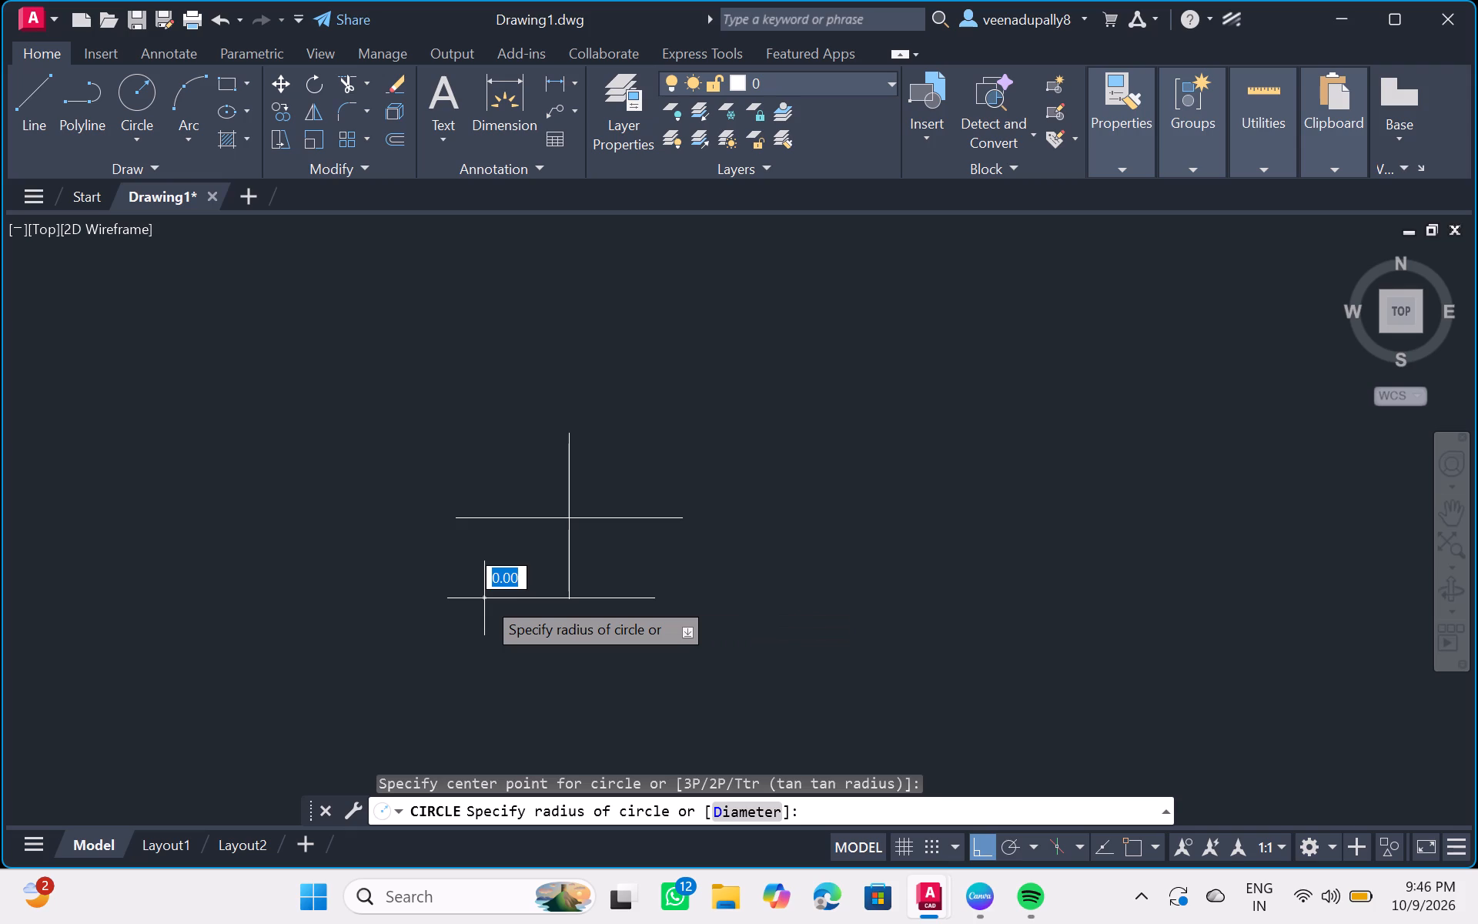
text(16)
key(Return)
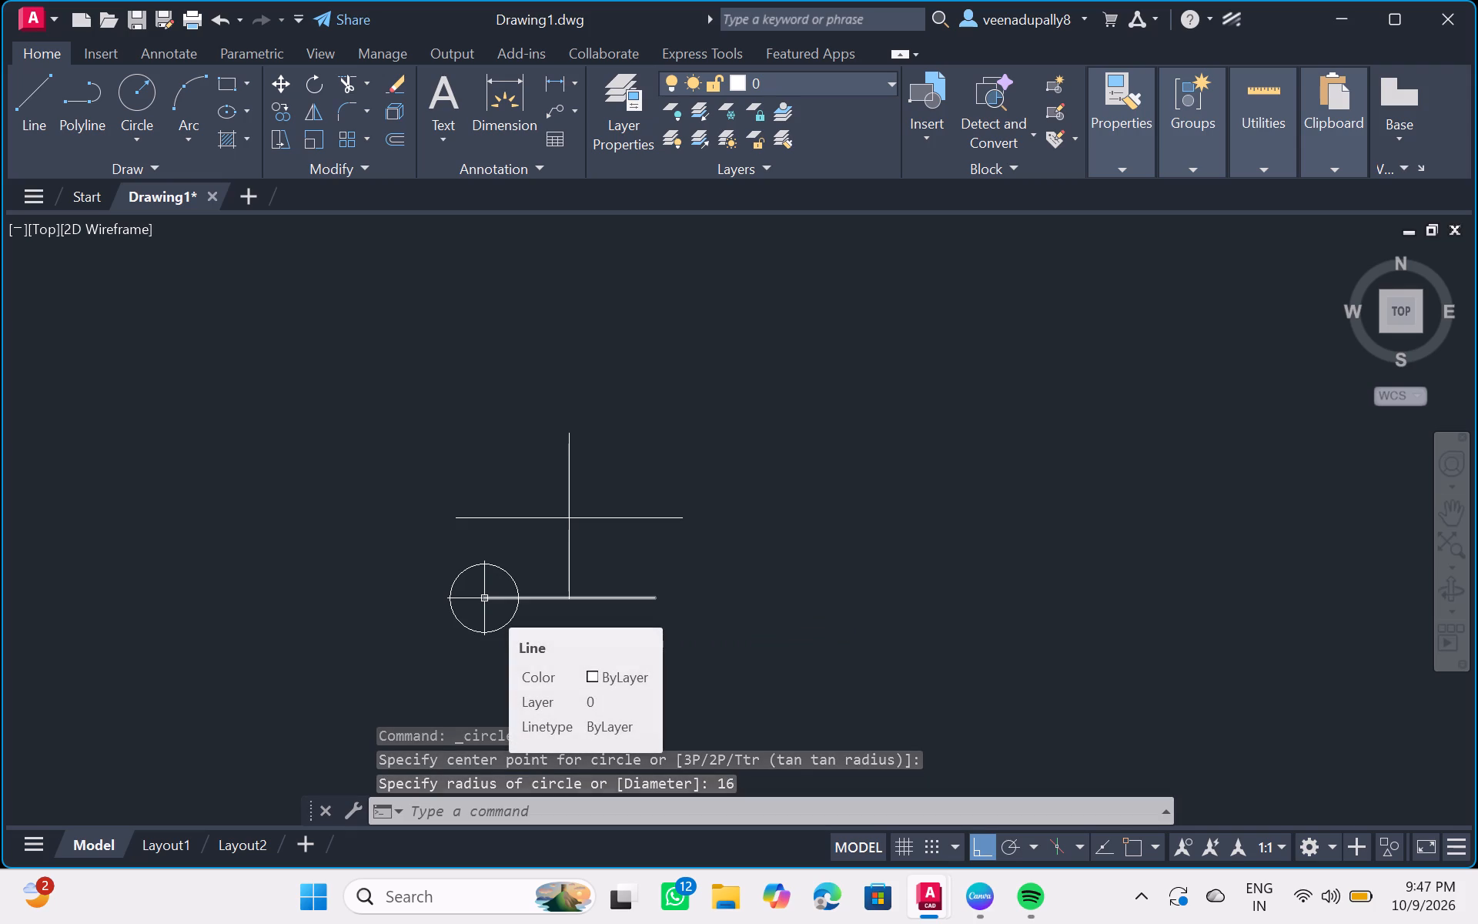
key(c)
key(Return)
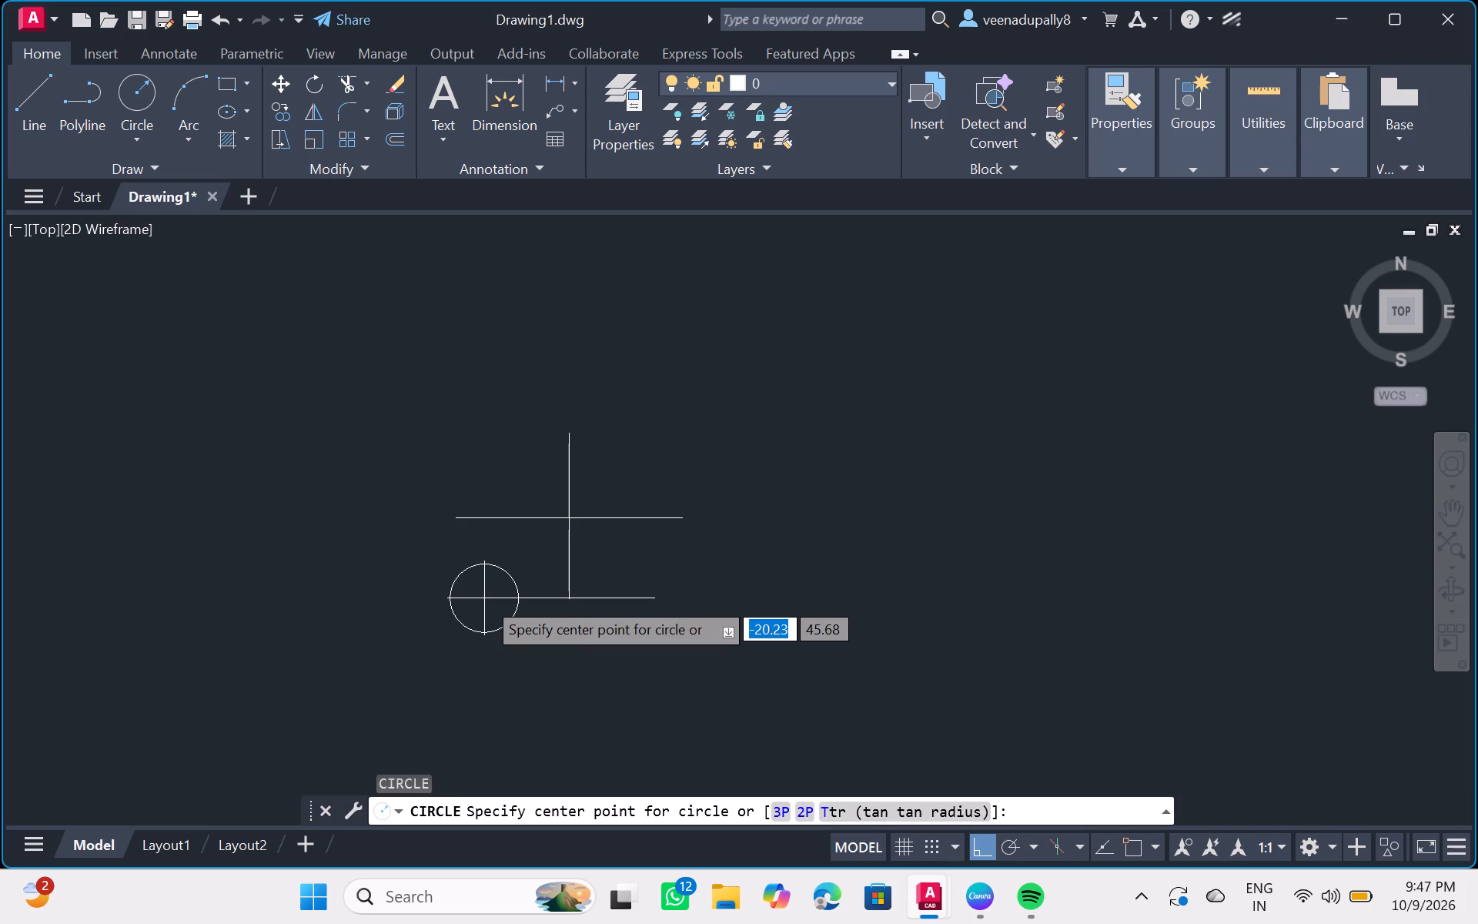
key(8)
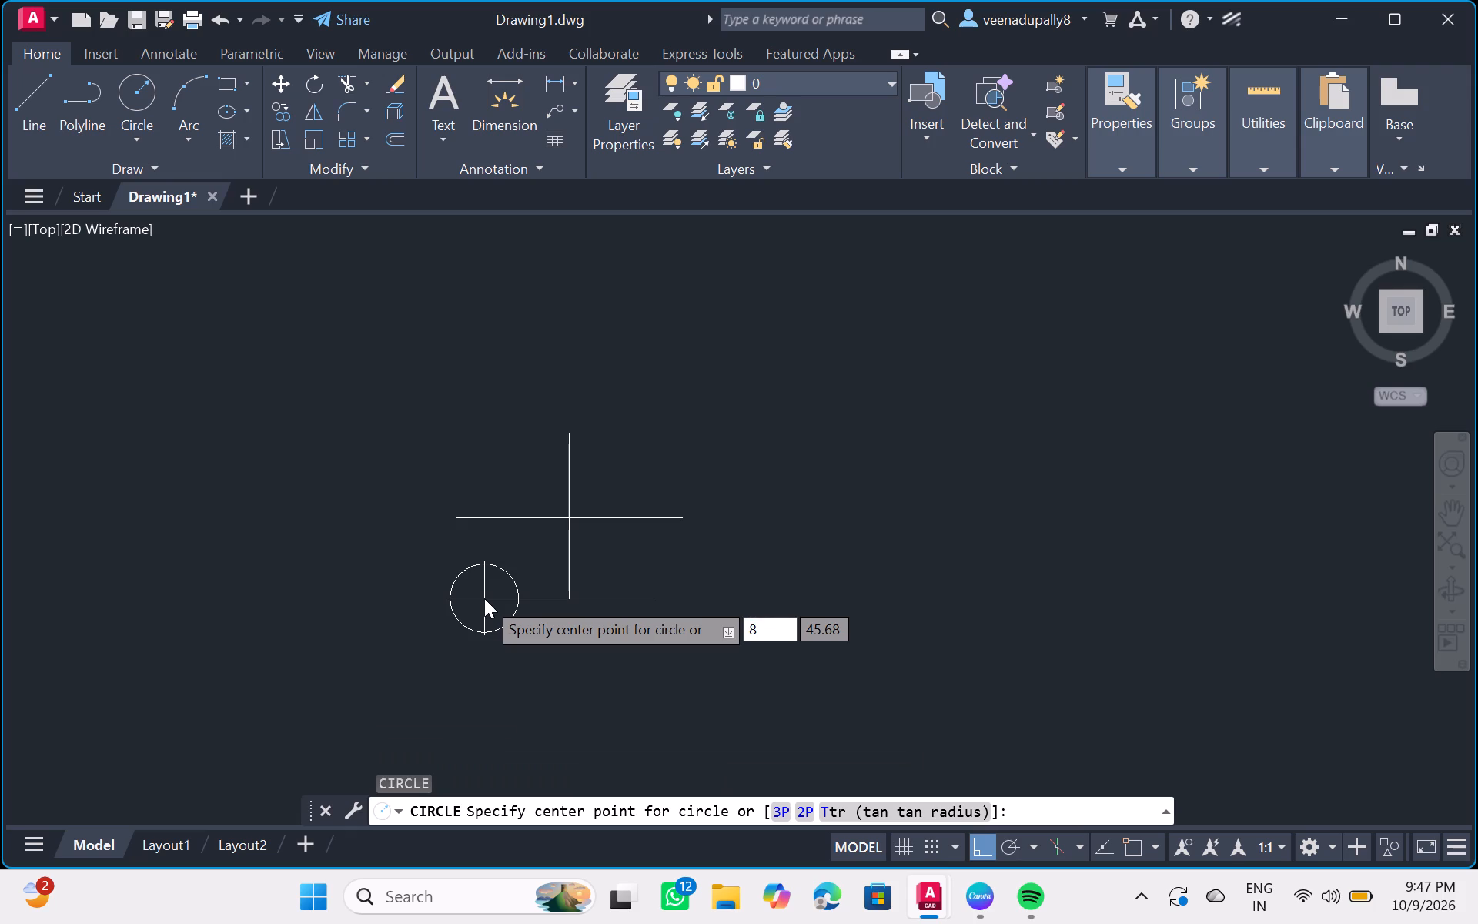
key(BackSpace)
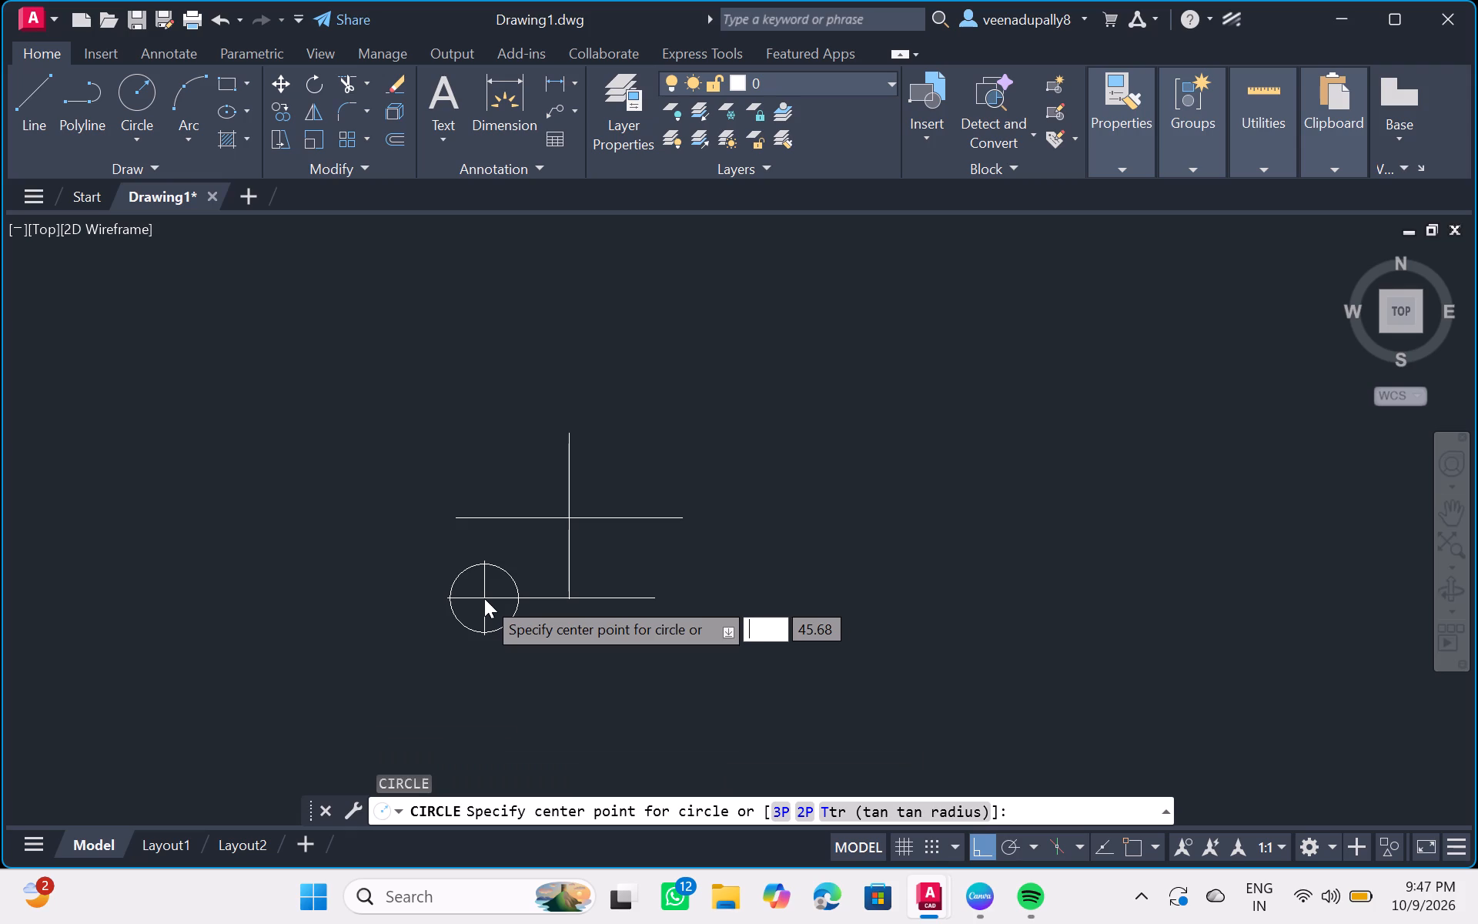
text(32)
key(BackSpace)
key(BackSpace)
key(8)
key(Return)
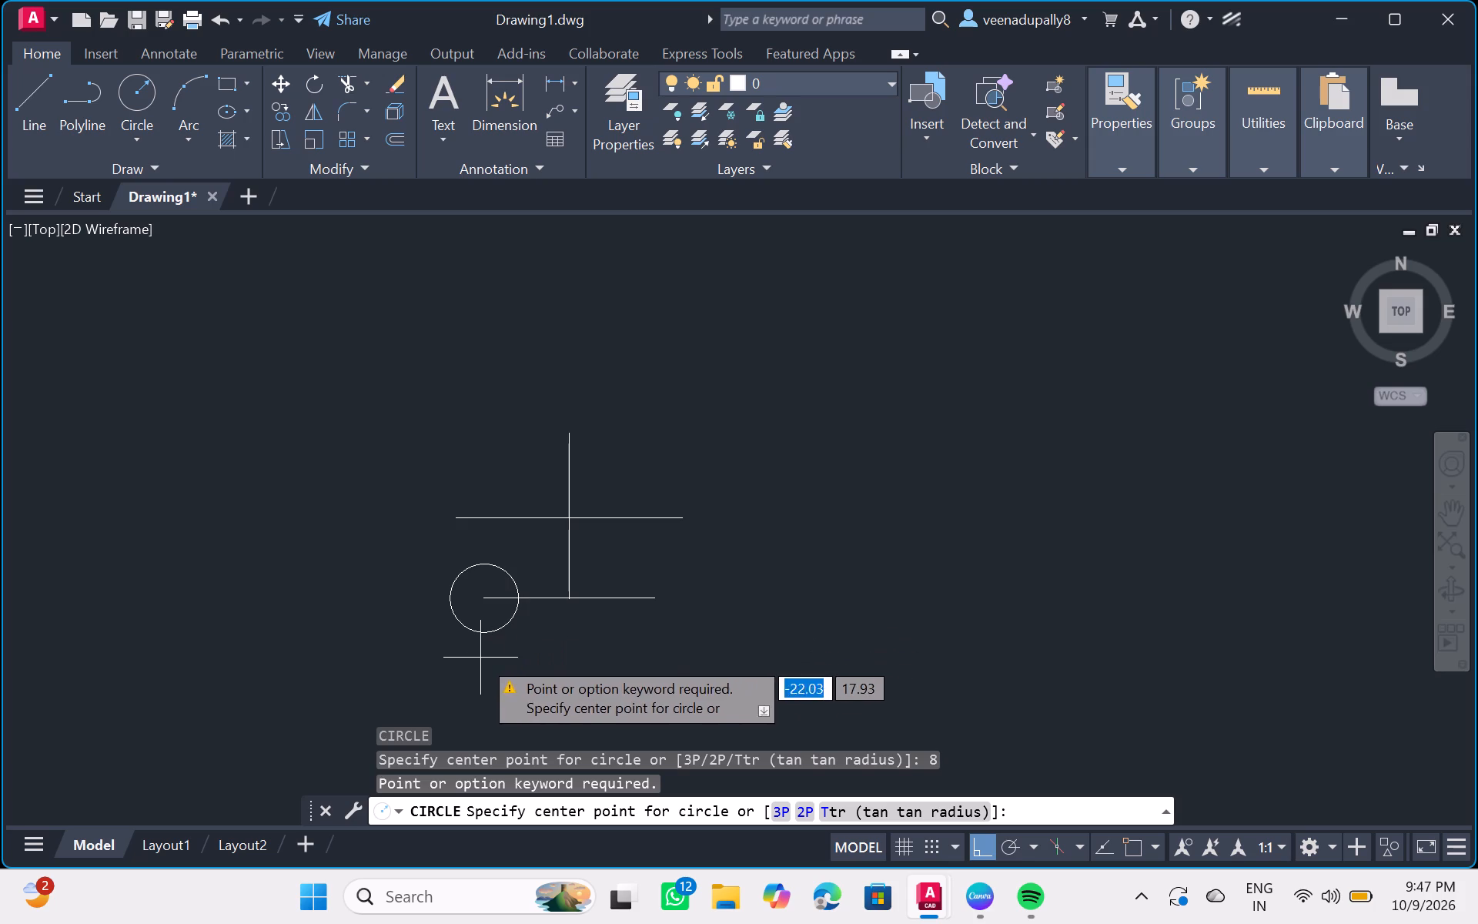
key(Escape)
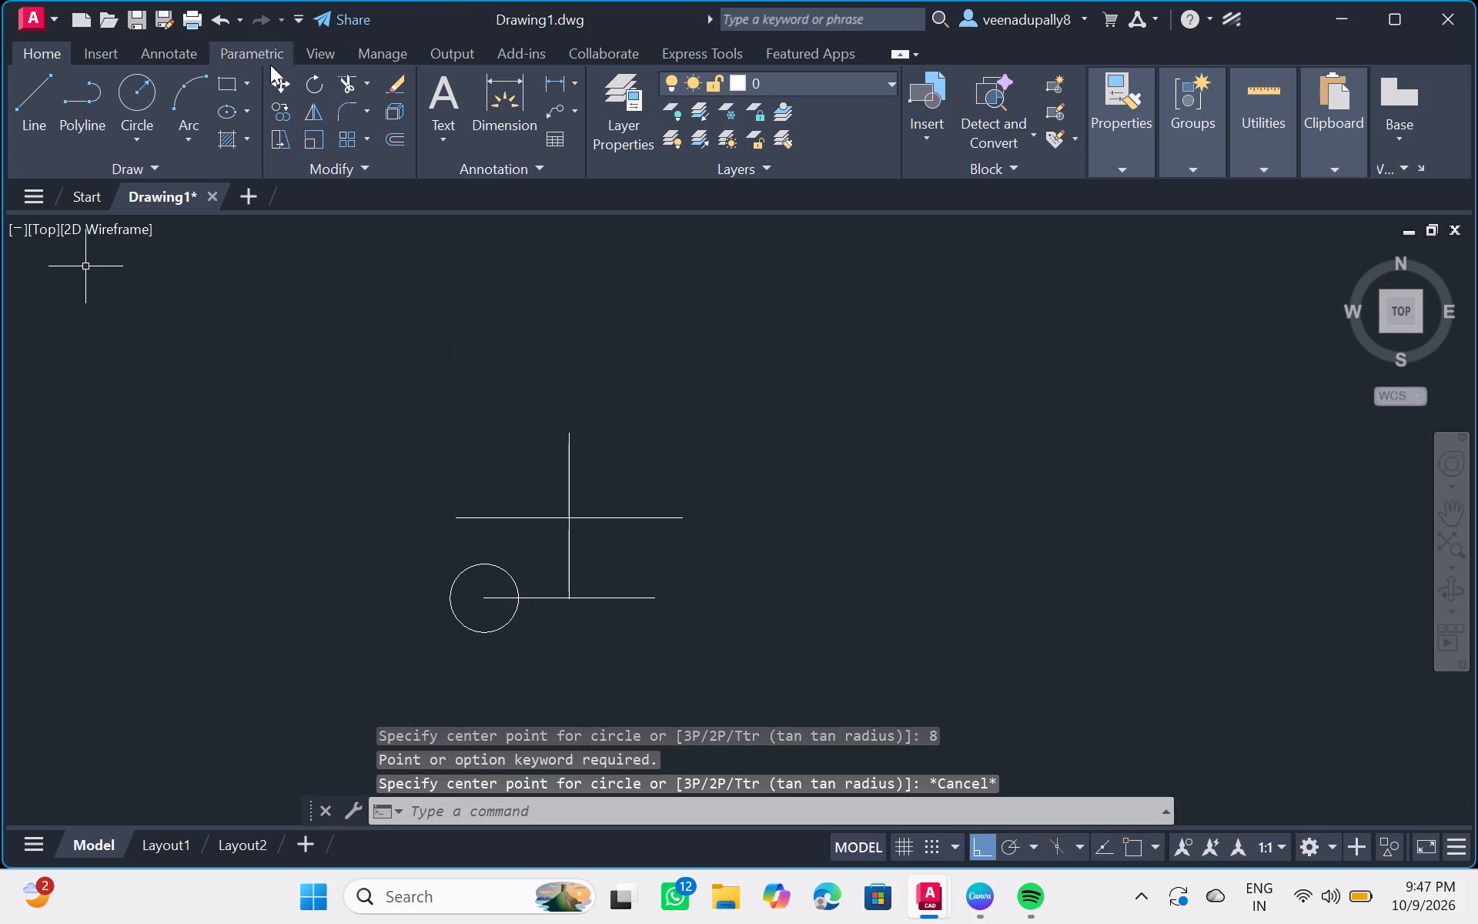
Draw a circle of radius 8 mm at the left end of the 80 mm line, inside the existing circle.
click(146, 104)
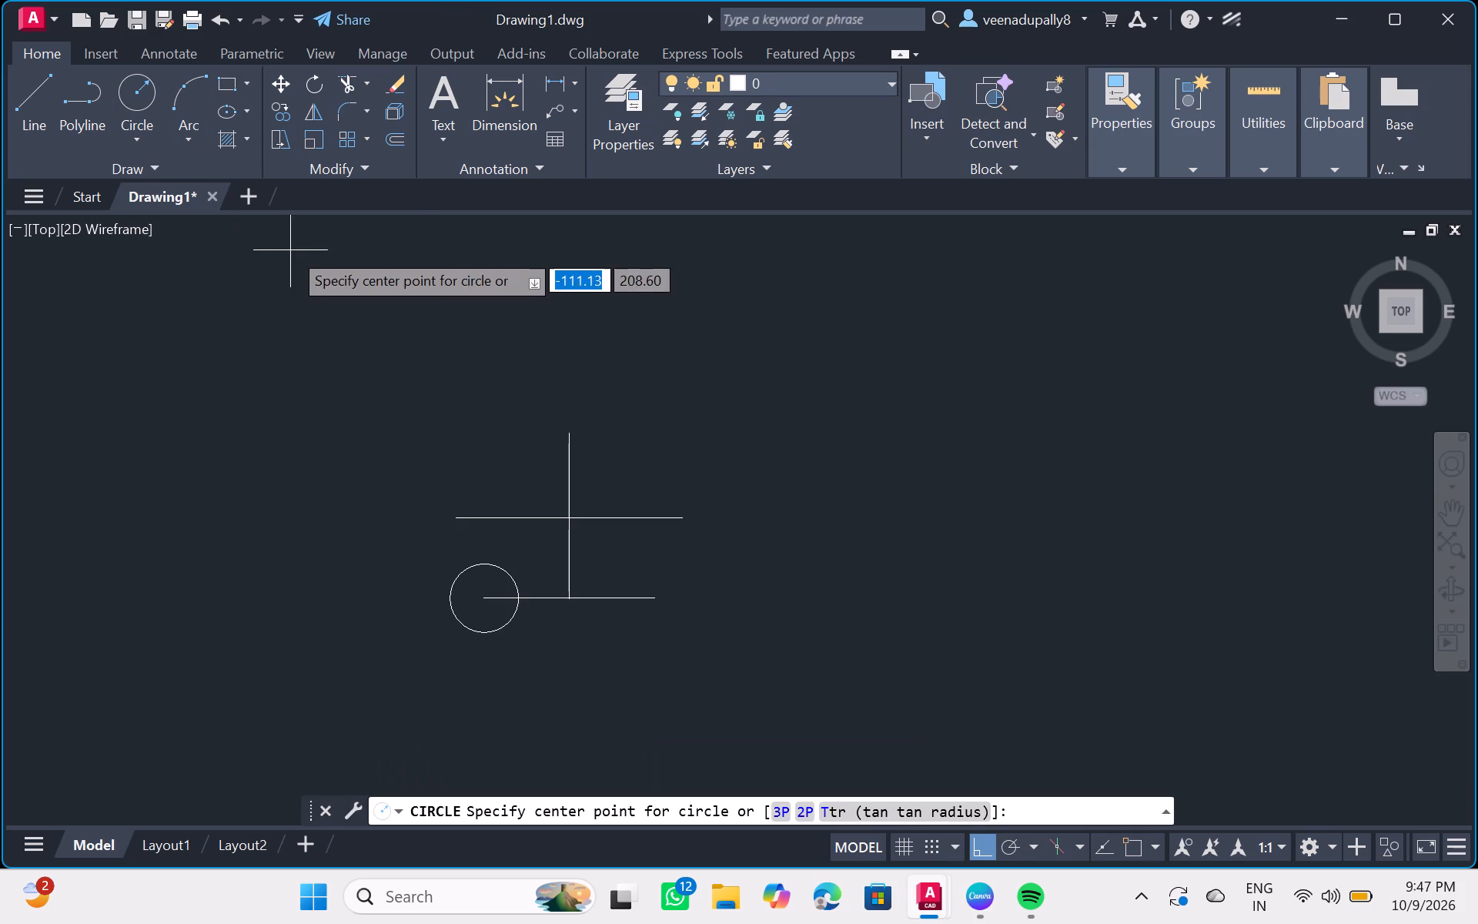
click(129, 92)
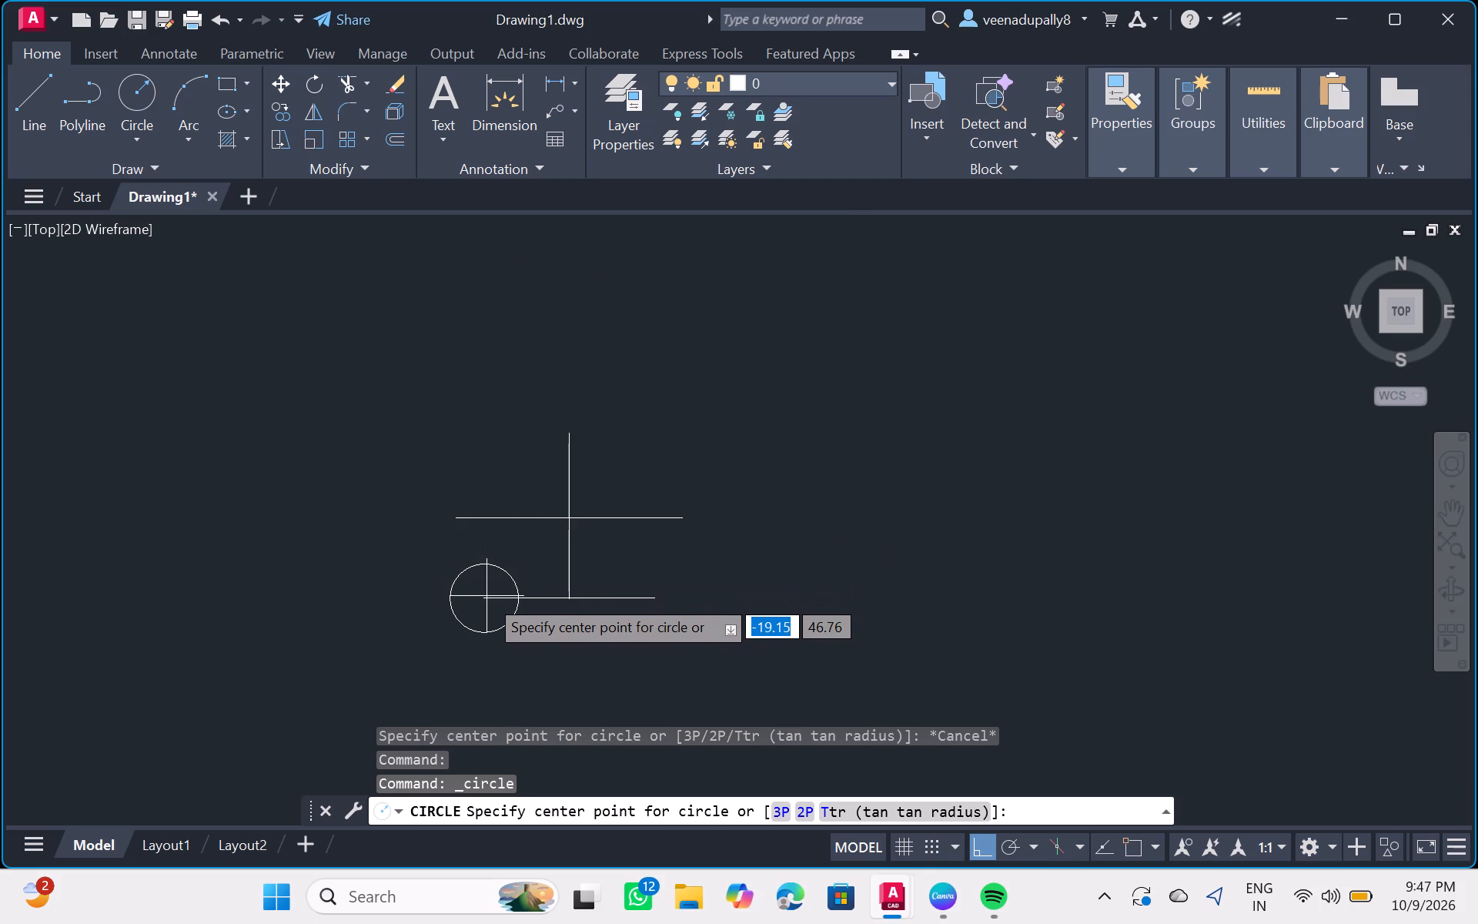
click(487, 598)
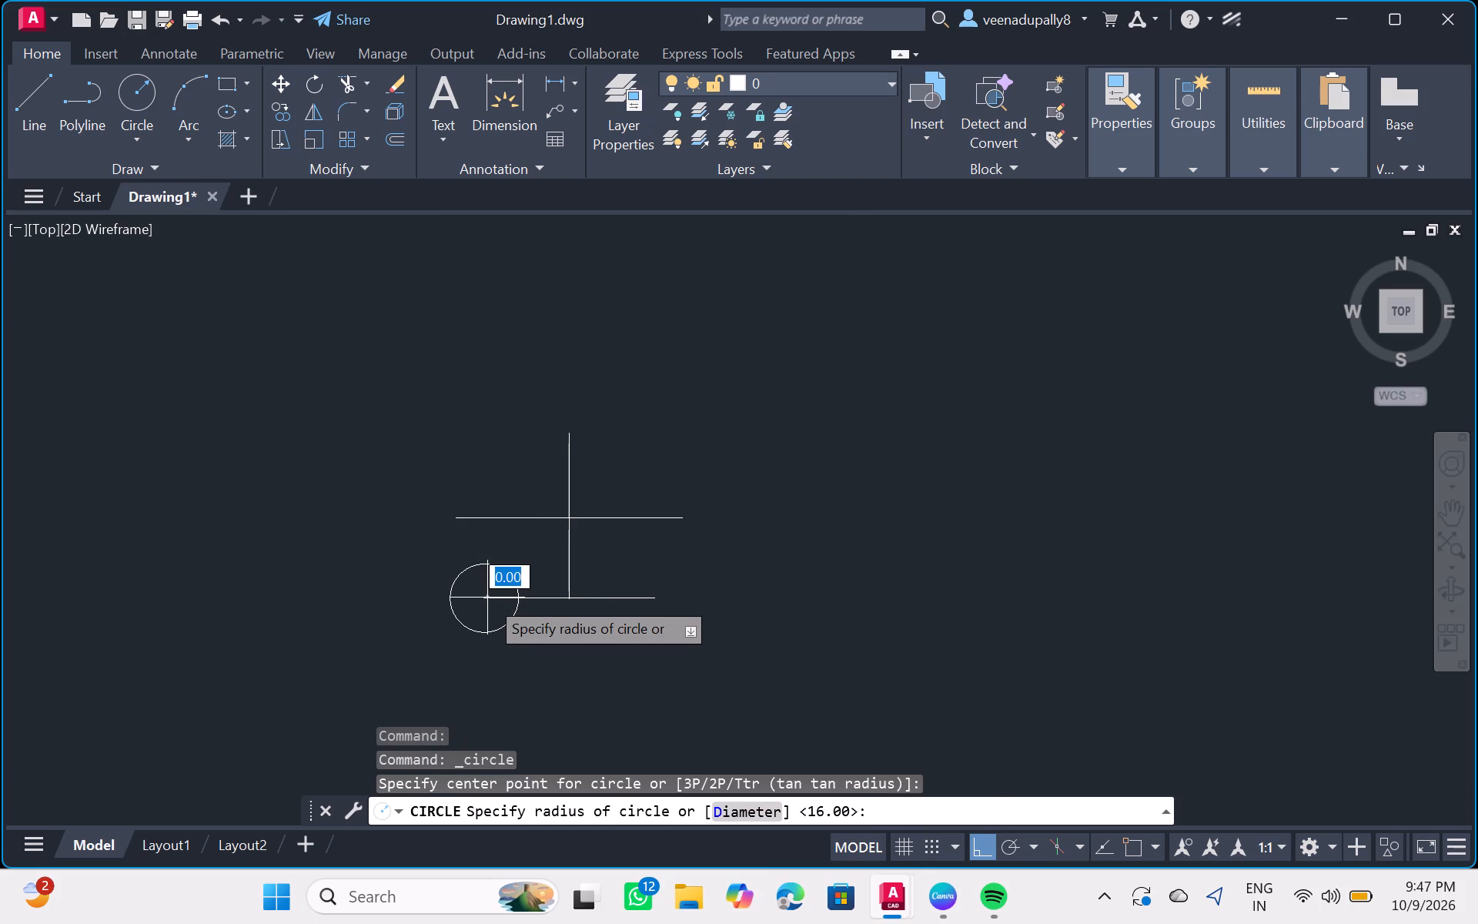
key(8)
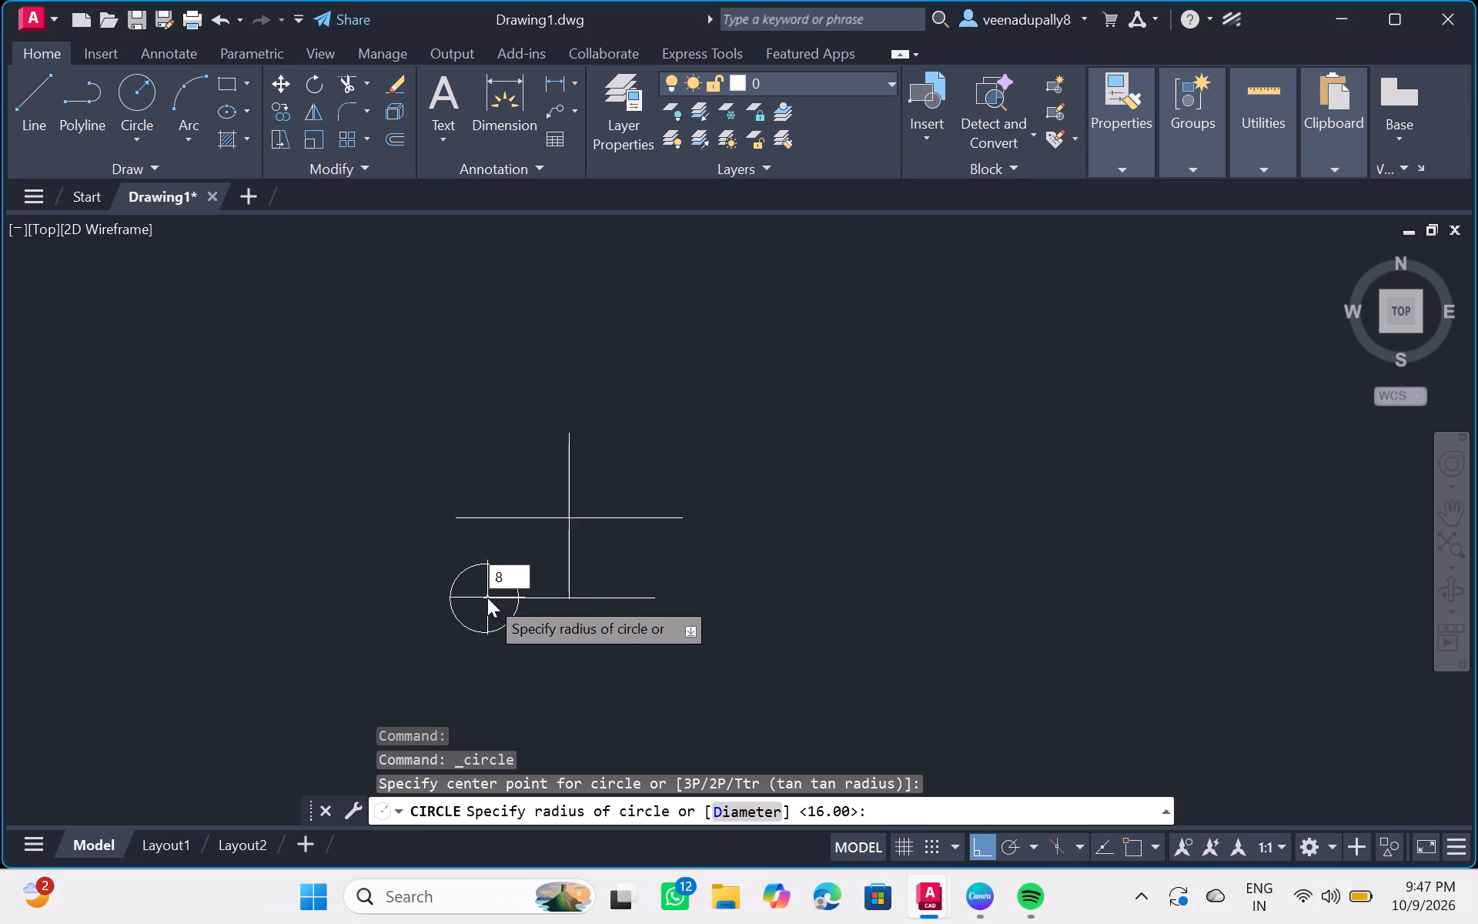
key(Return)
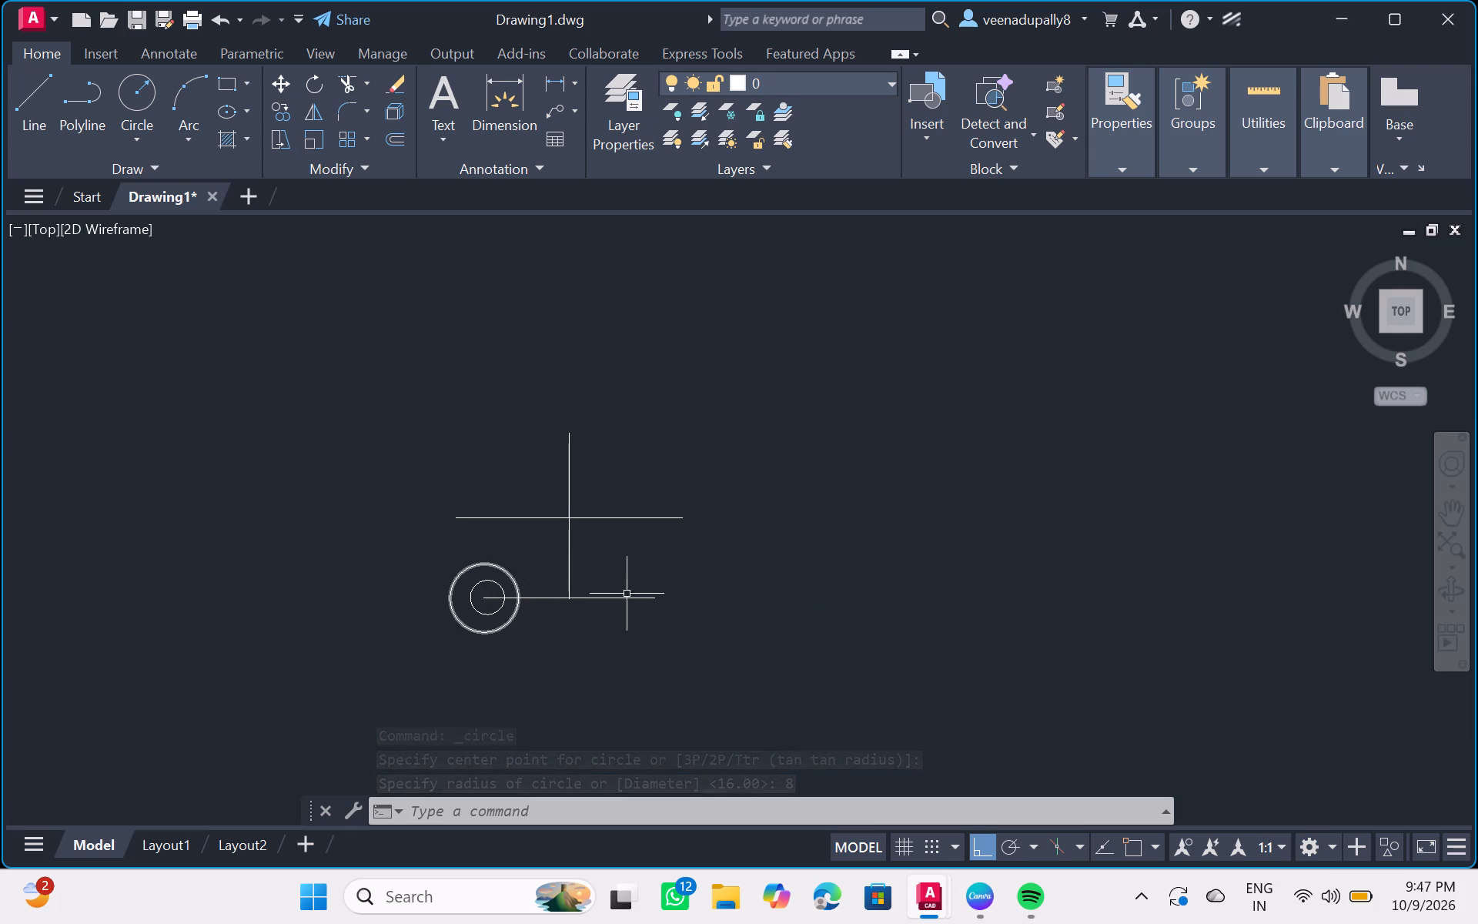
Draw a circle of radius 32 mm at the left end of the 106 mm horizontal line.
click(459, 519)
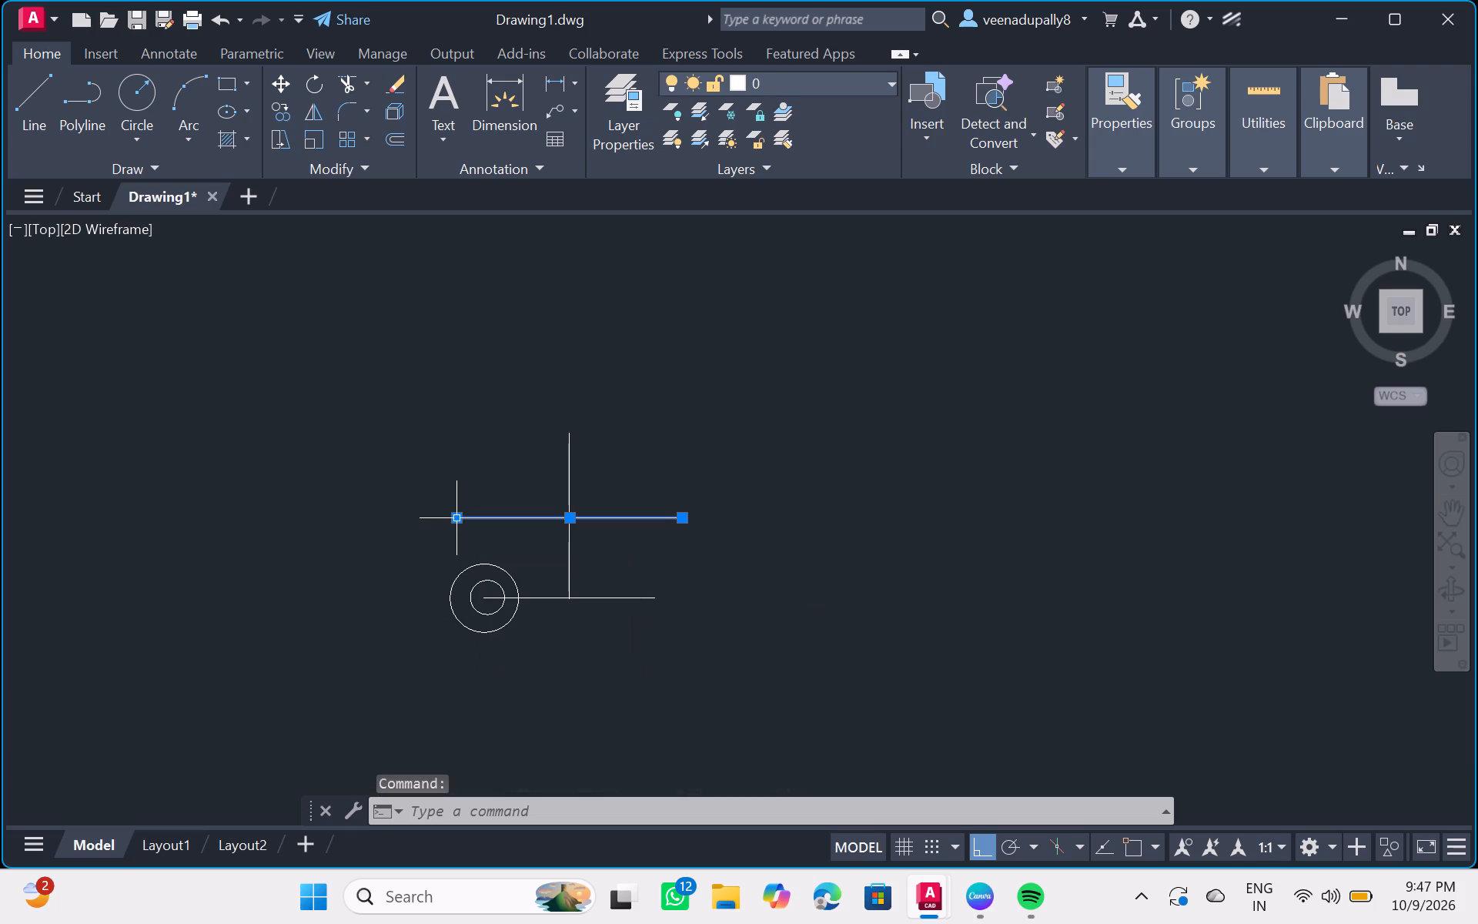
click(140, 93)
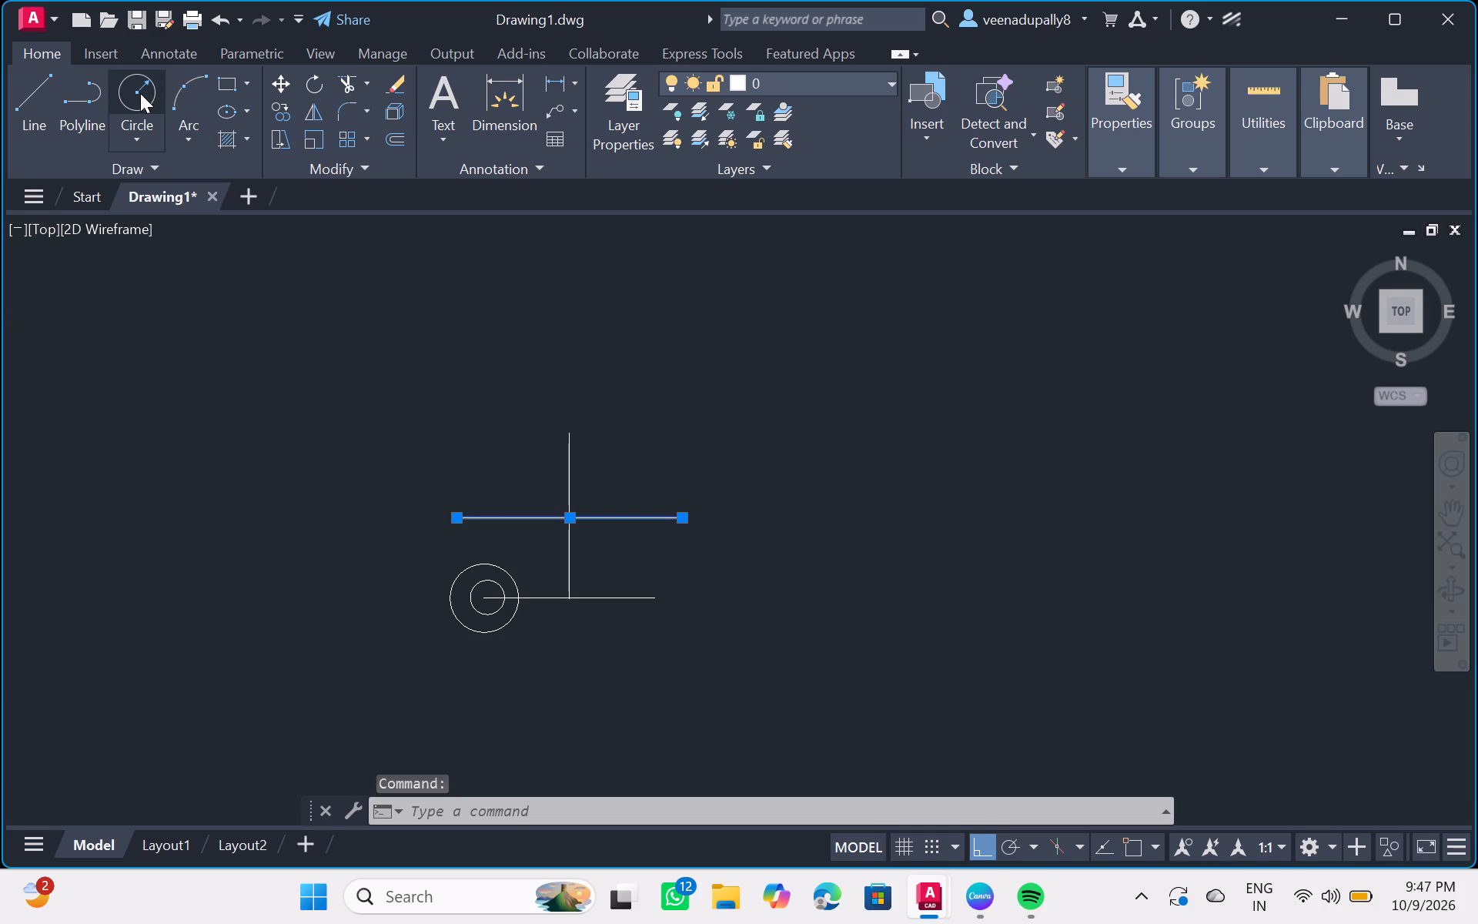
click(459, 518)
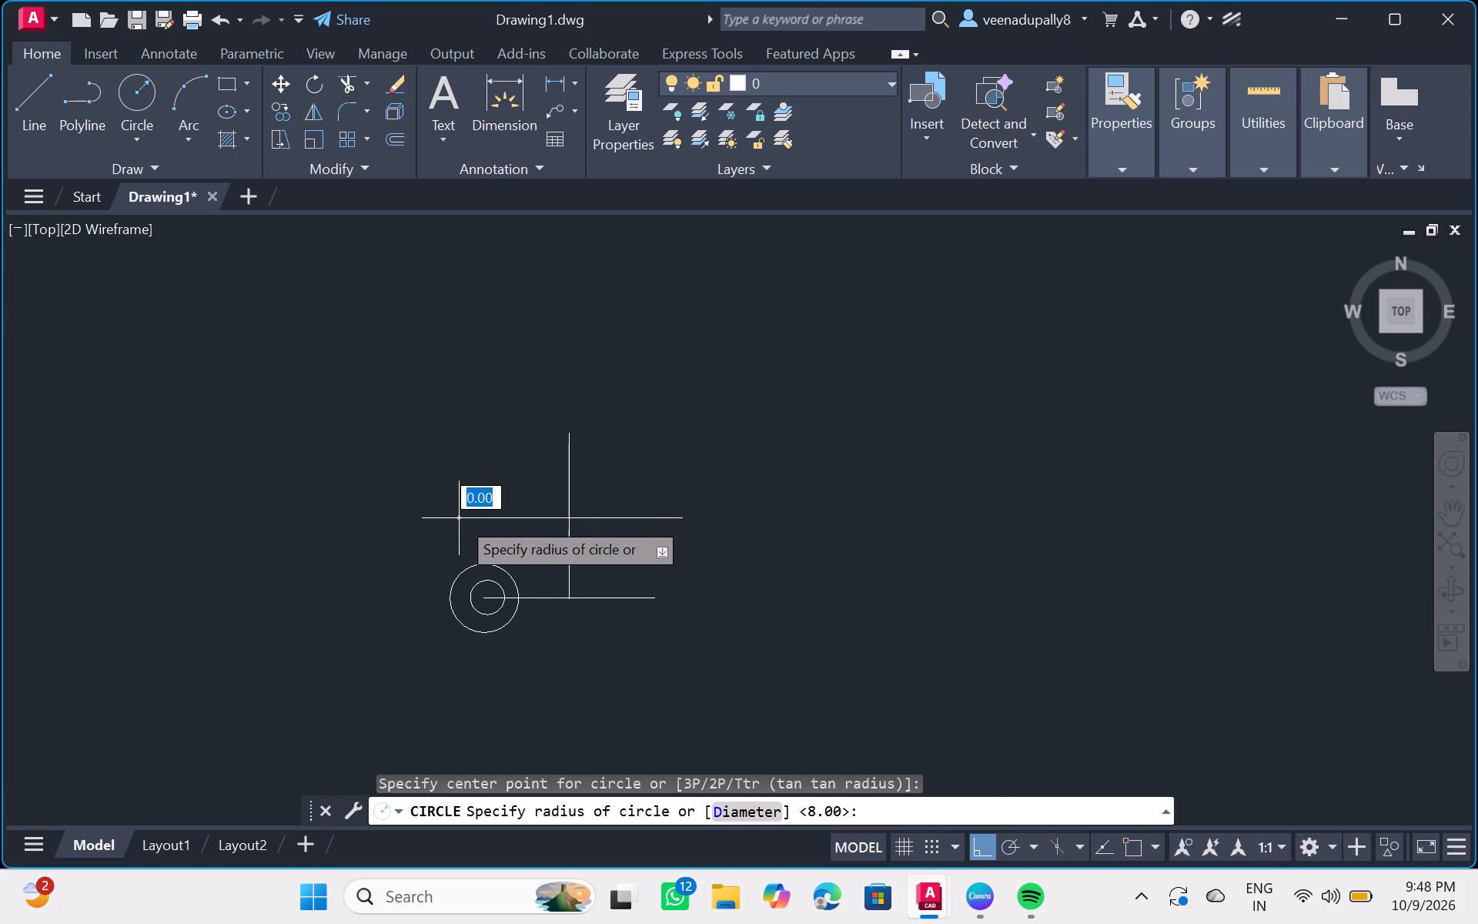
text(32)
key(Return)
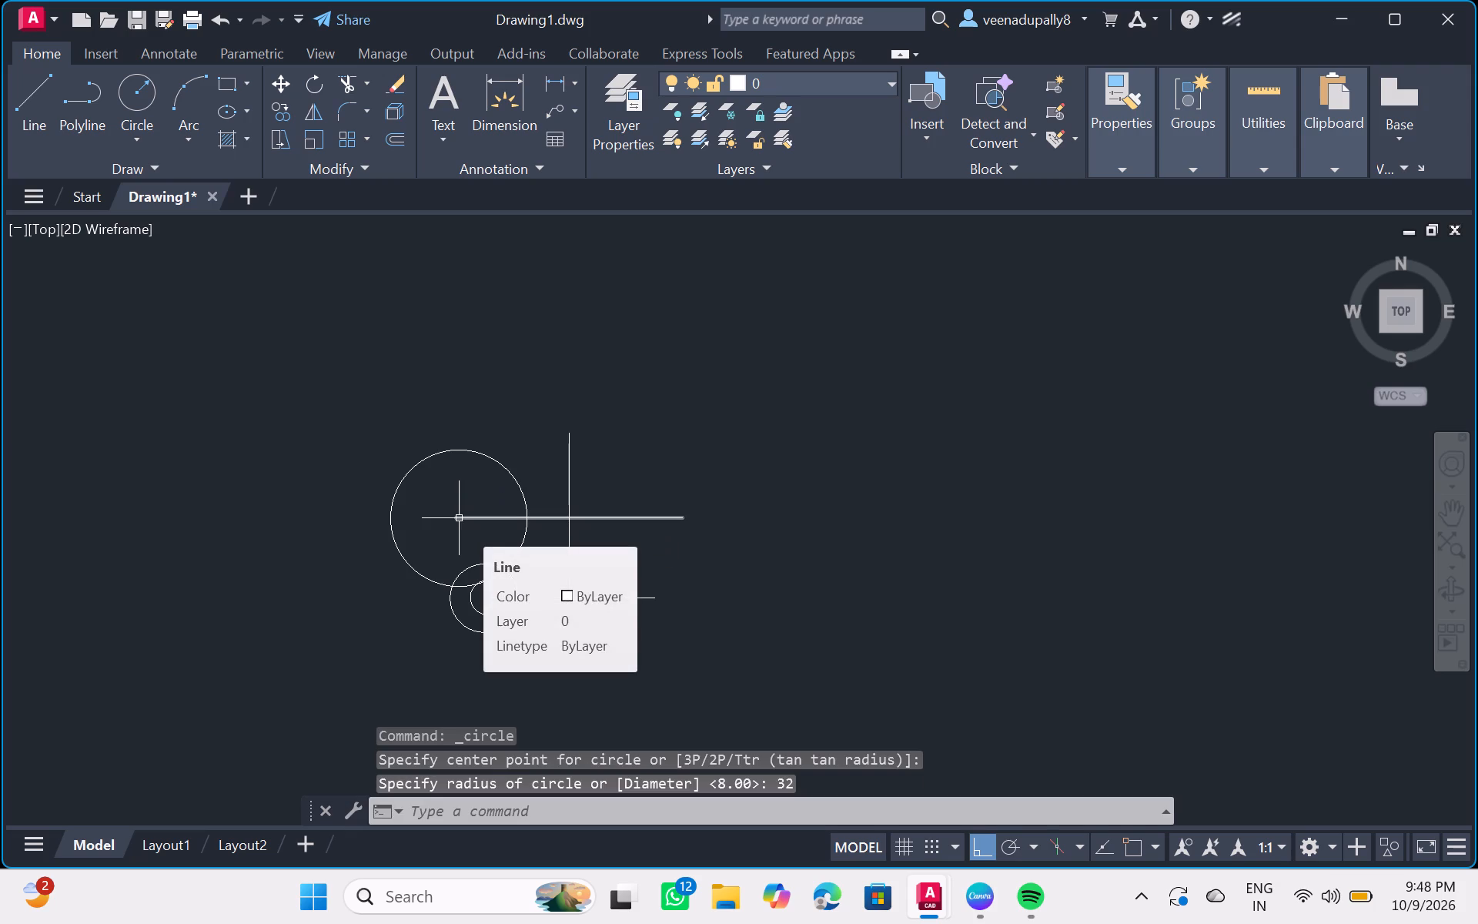
Erase all three circles at the left ends of the horizontal lines, keeping only the lines.
click(505, 464)
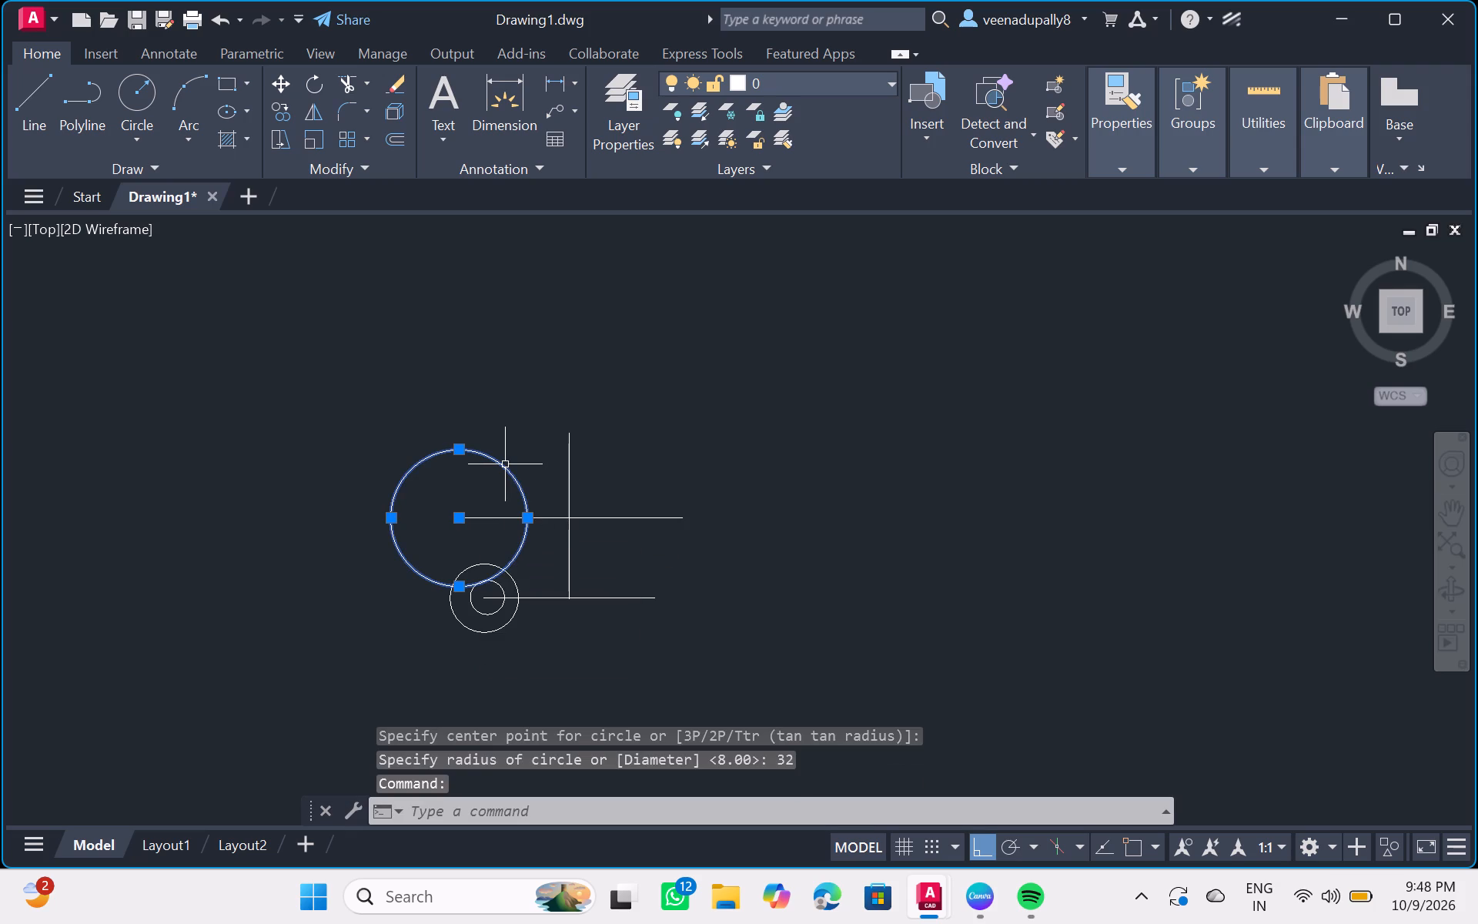
key(Escape)
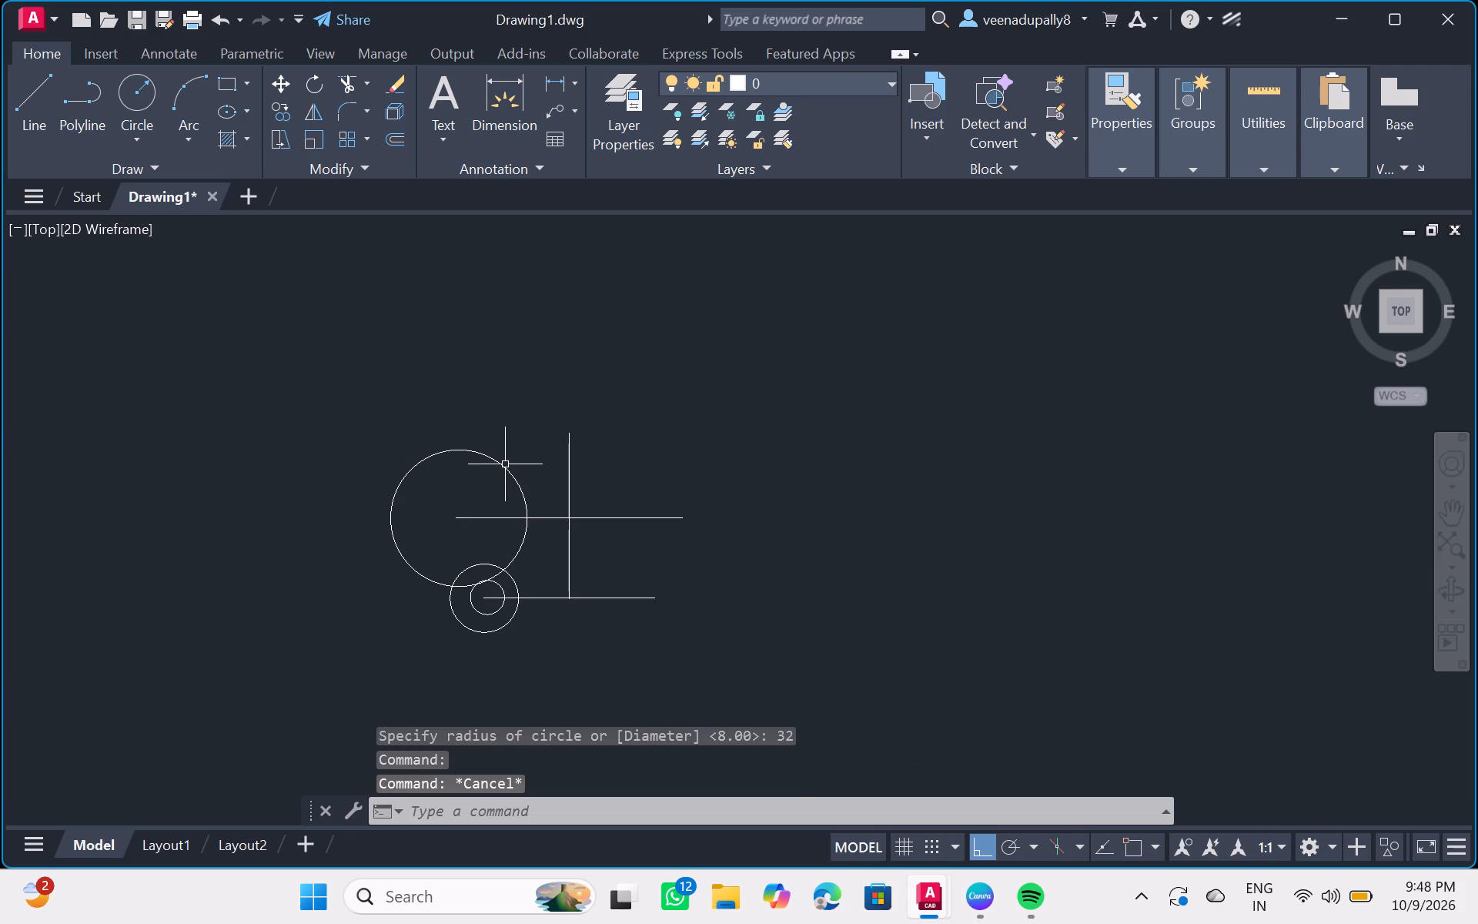
click(500, 465)
key(Delete)
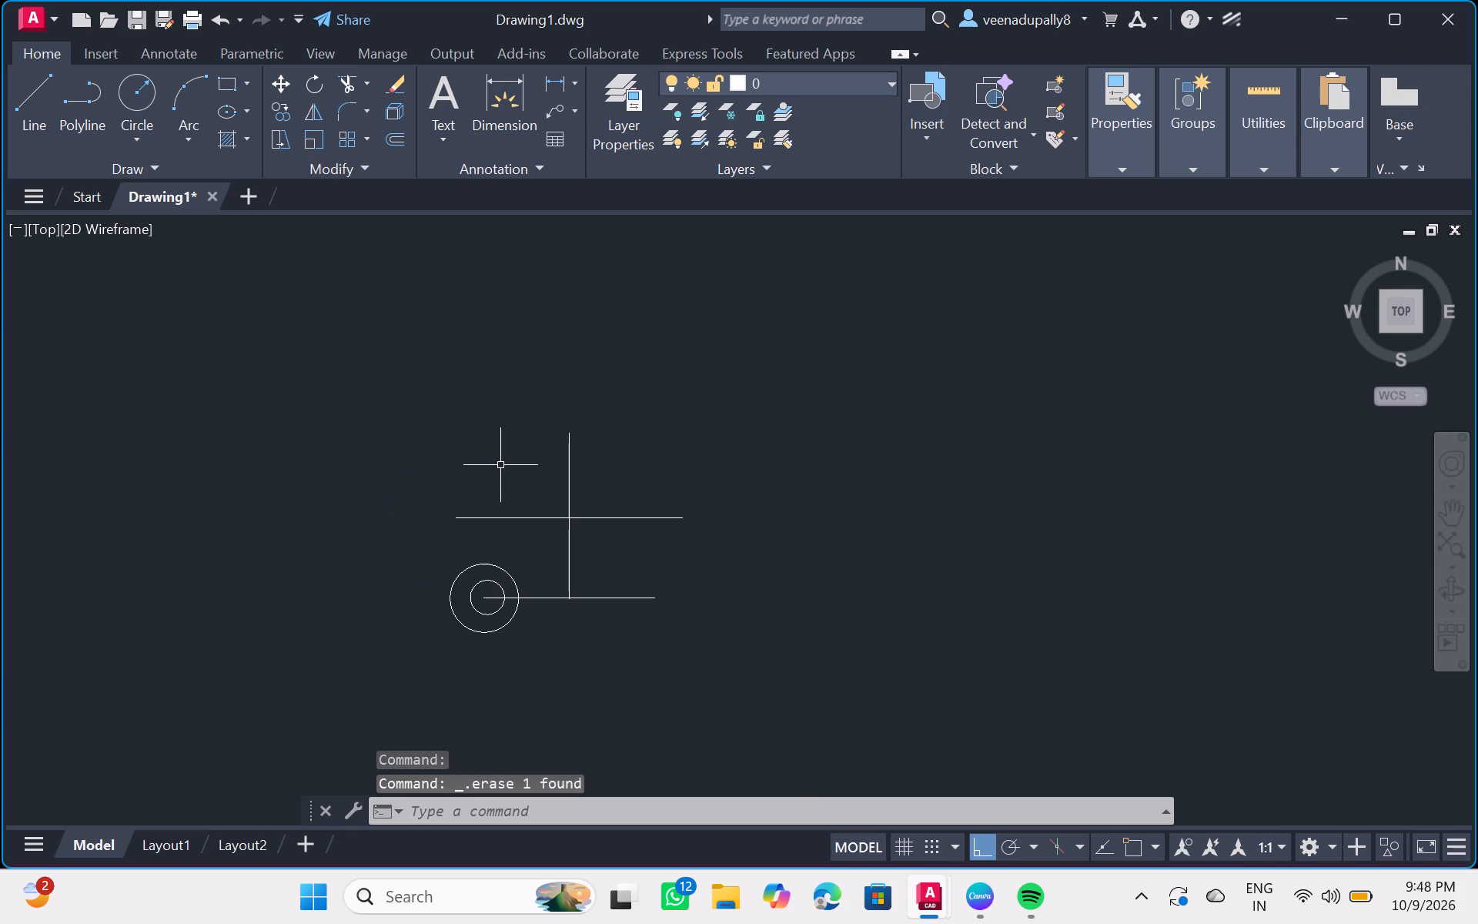
click(501, 569)
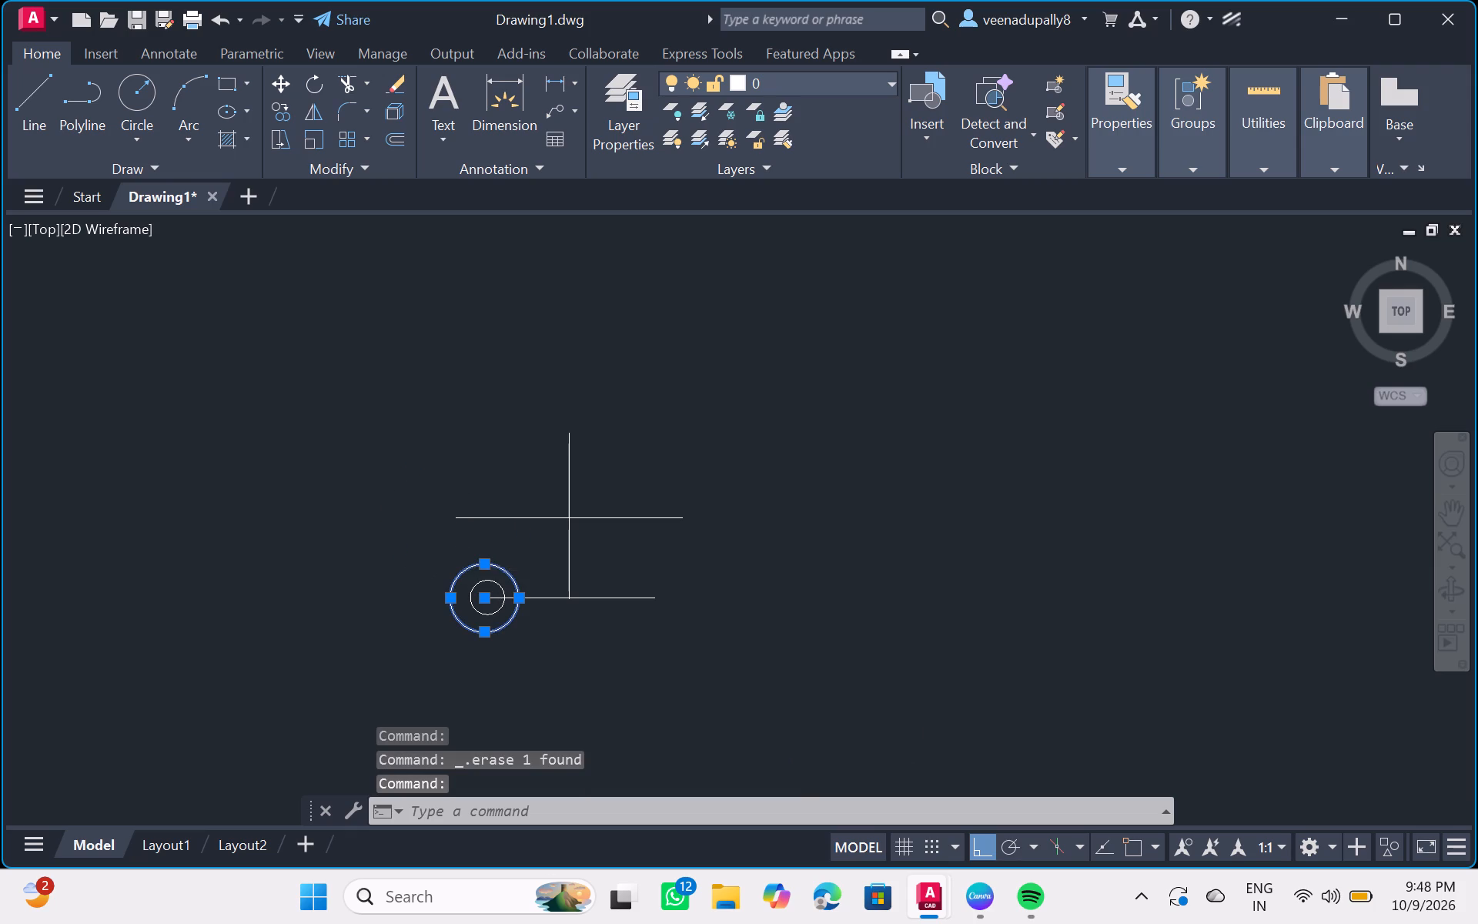
key(Delete)
click(495, 583)
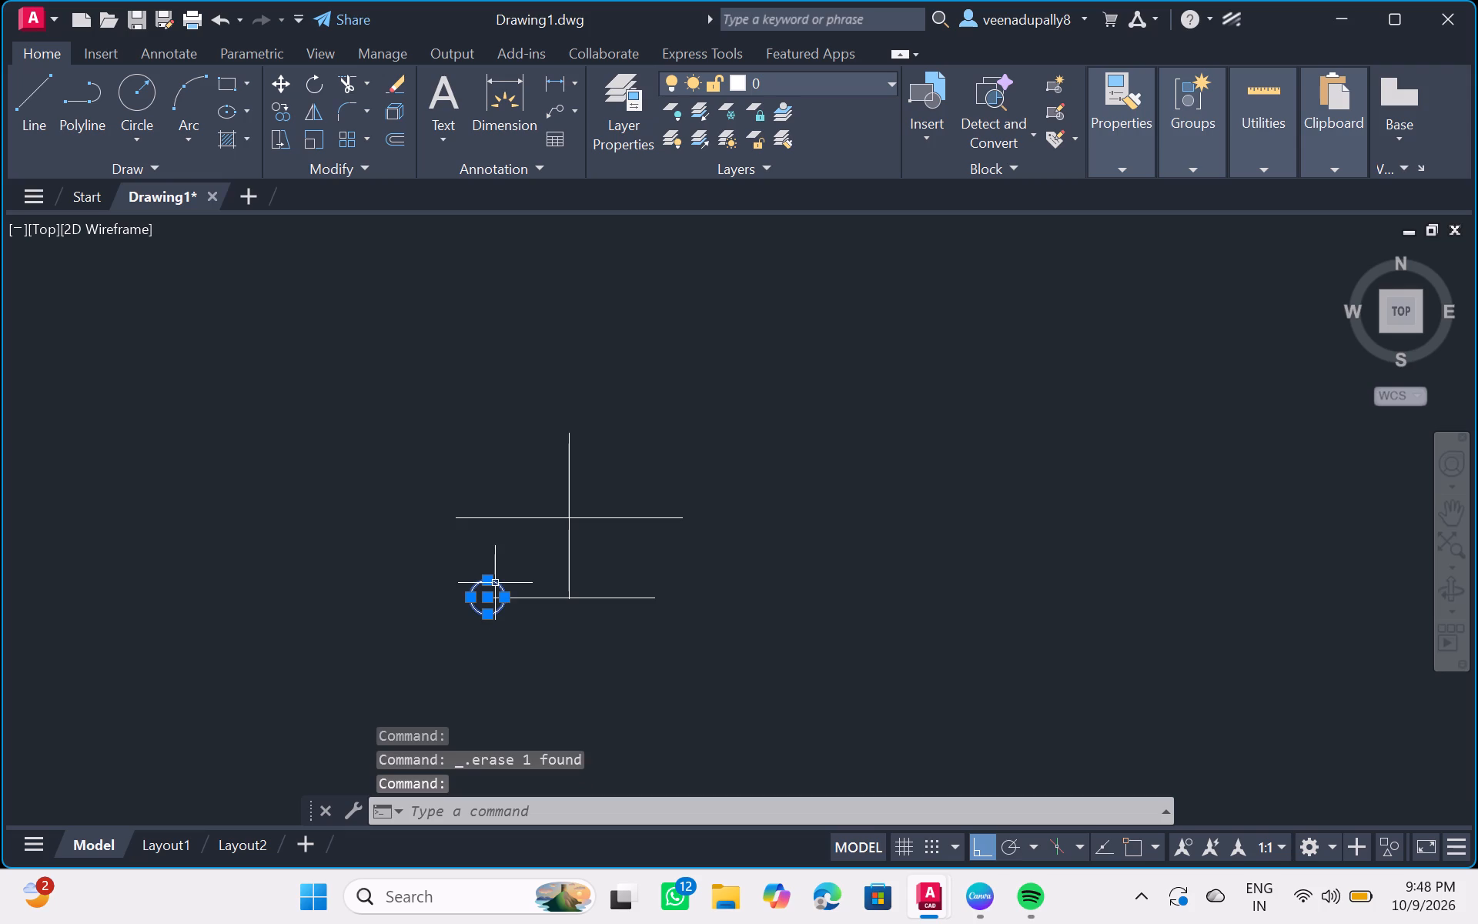
key(Delete)
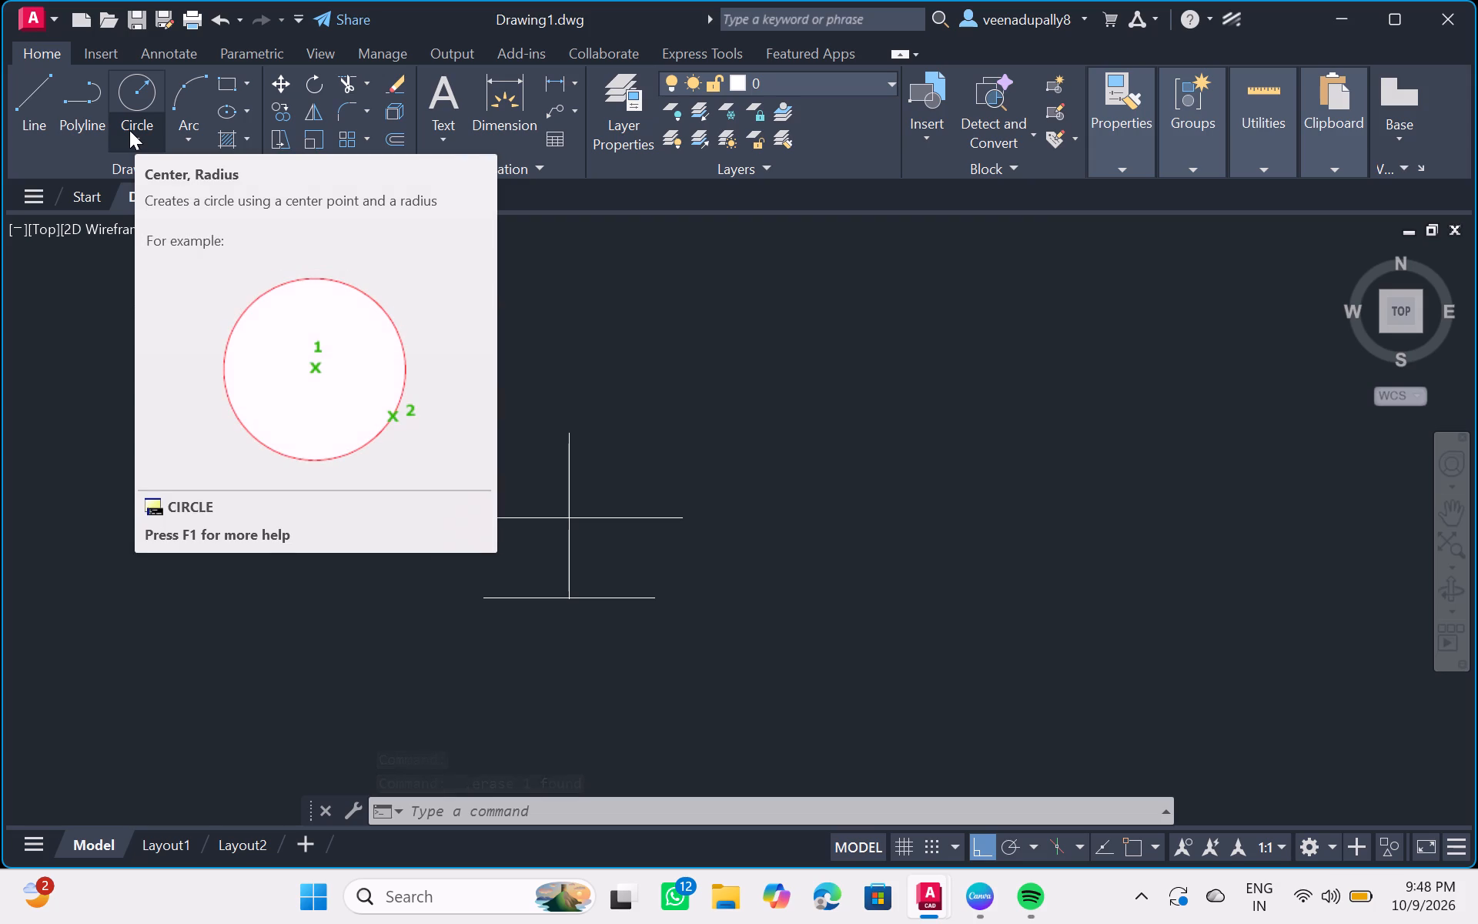
Start a new circle centred on the left end of the 80 mm horizontal line.
click(143, 99)
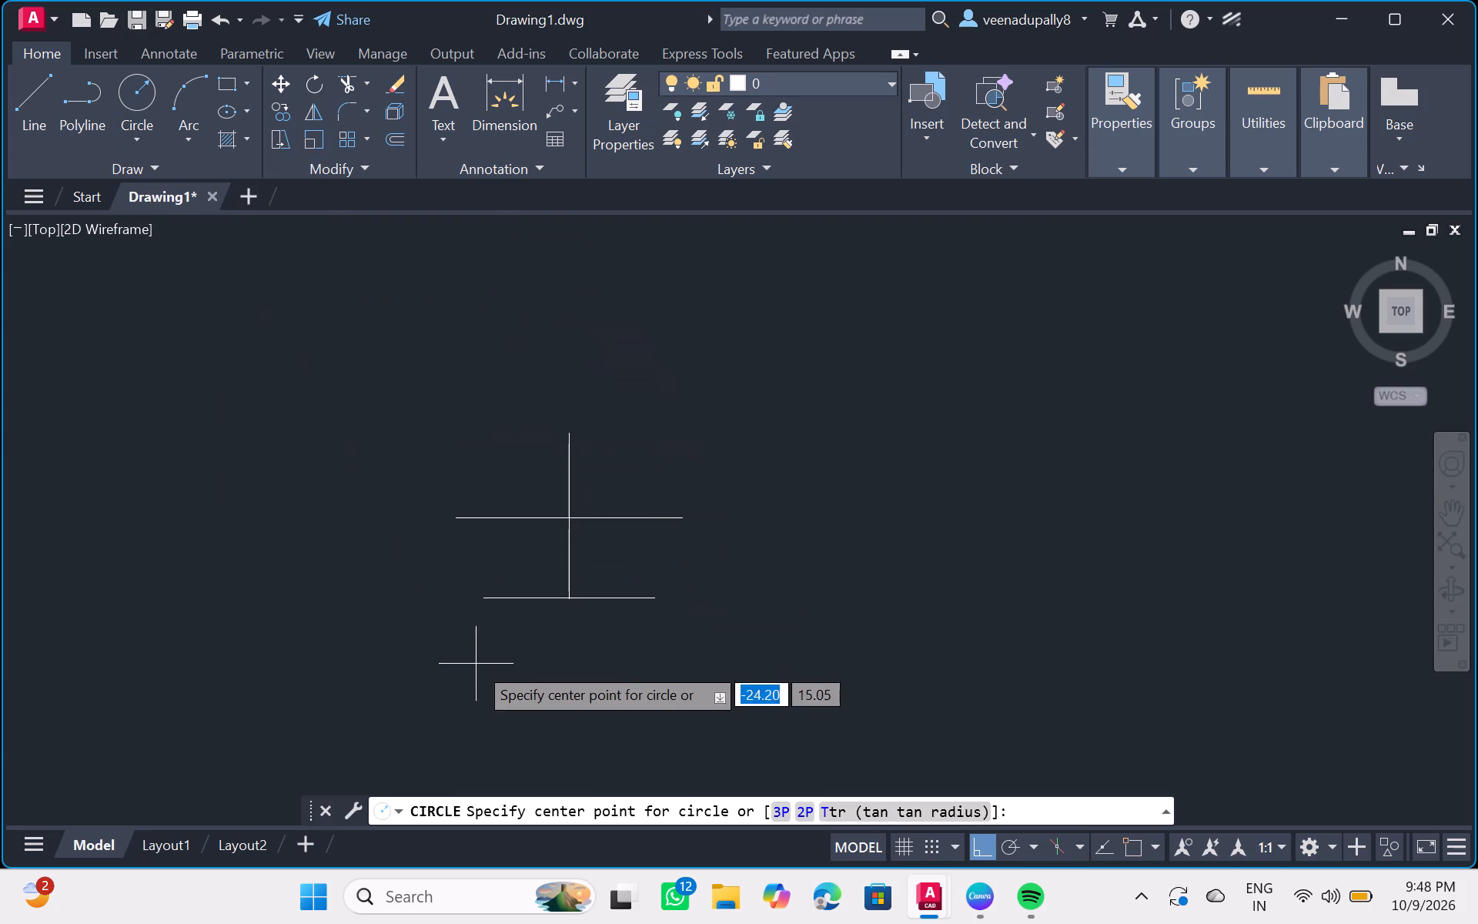
click(485, 599)
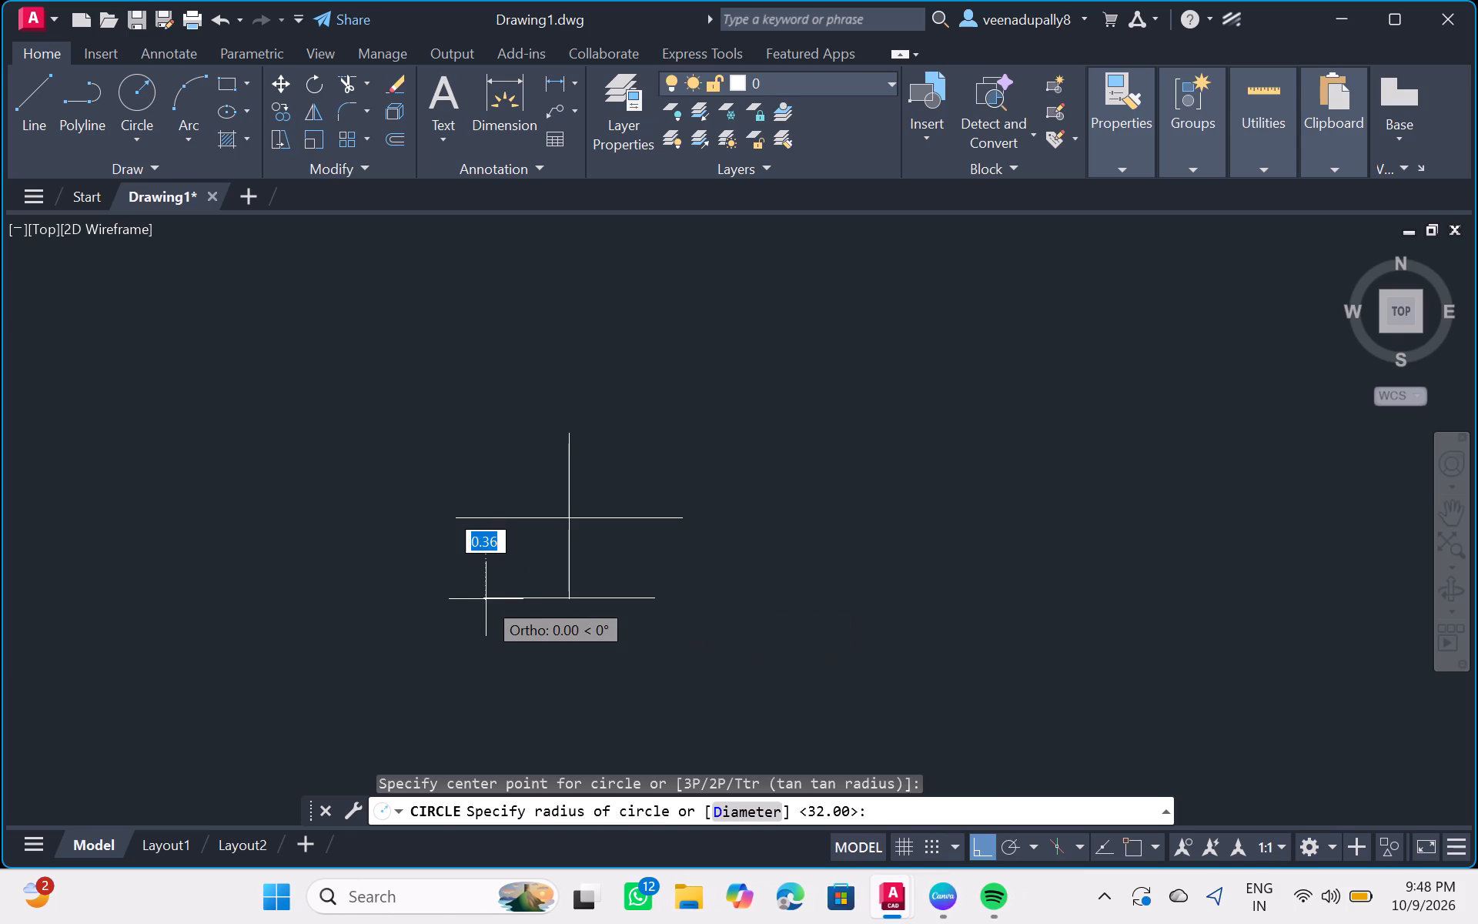
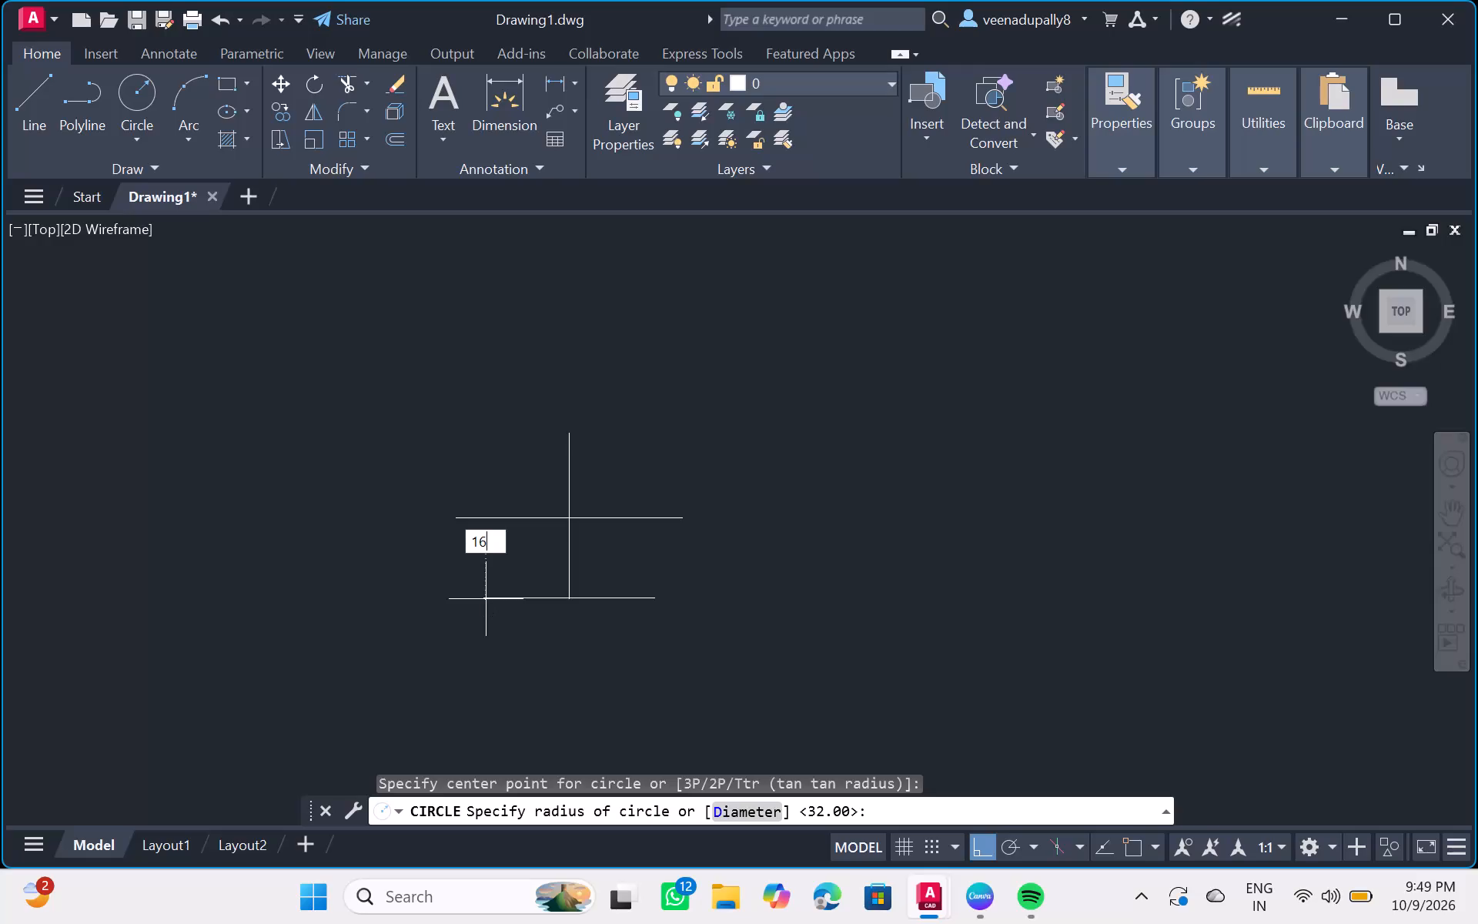
Draw concentric circles of radius 16 and 8 centred on the left end of the lower horizontal line.
key(Return)
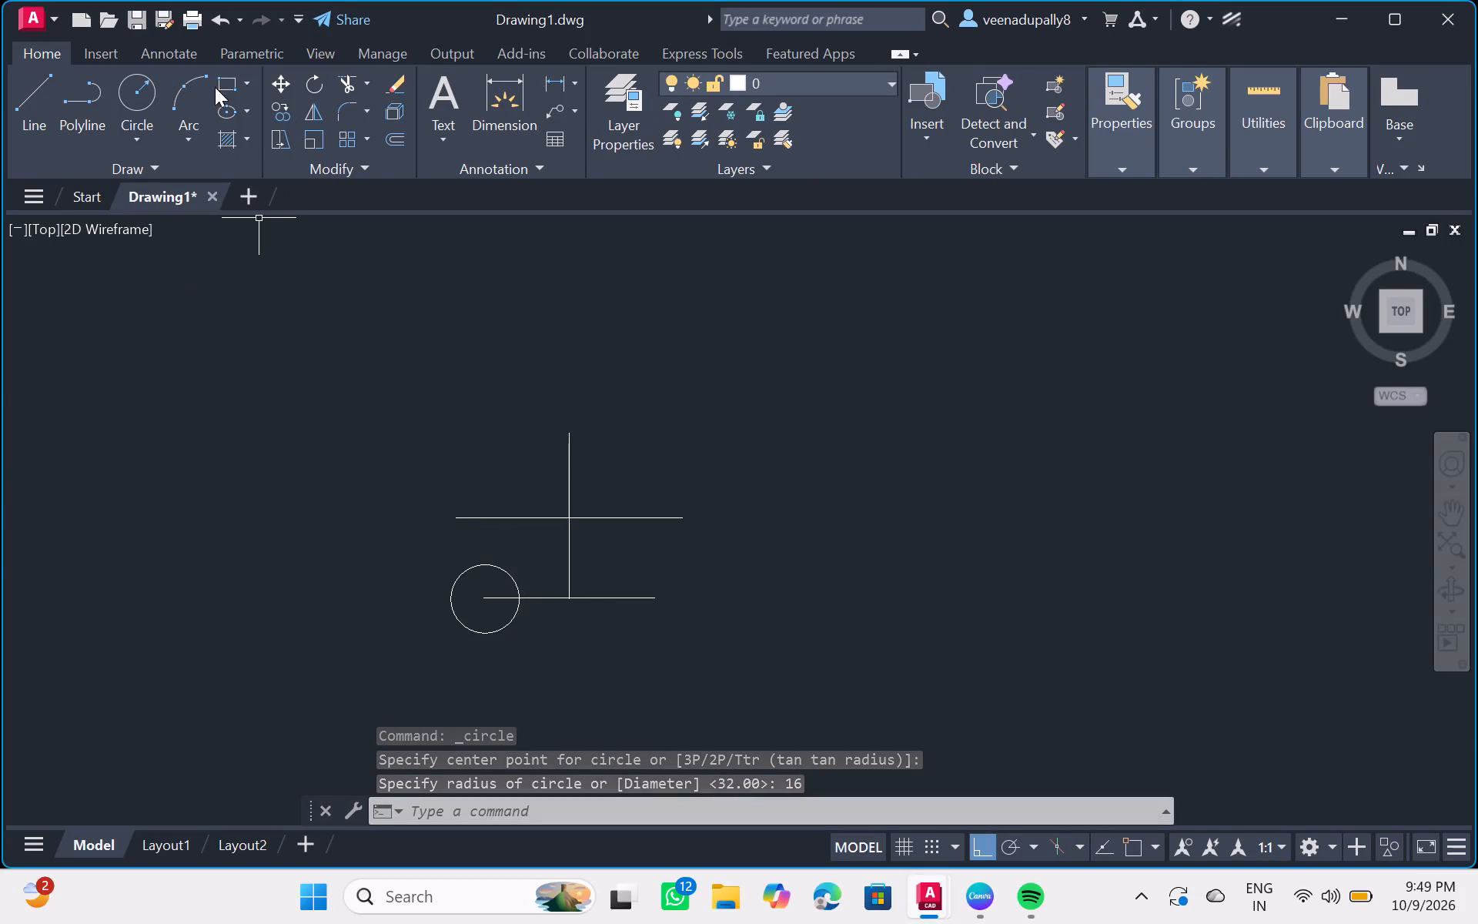
click(149, 105)
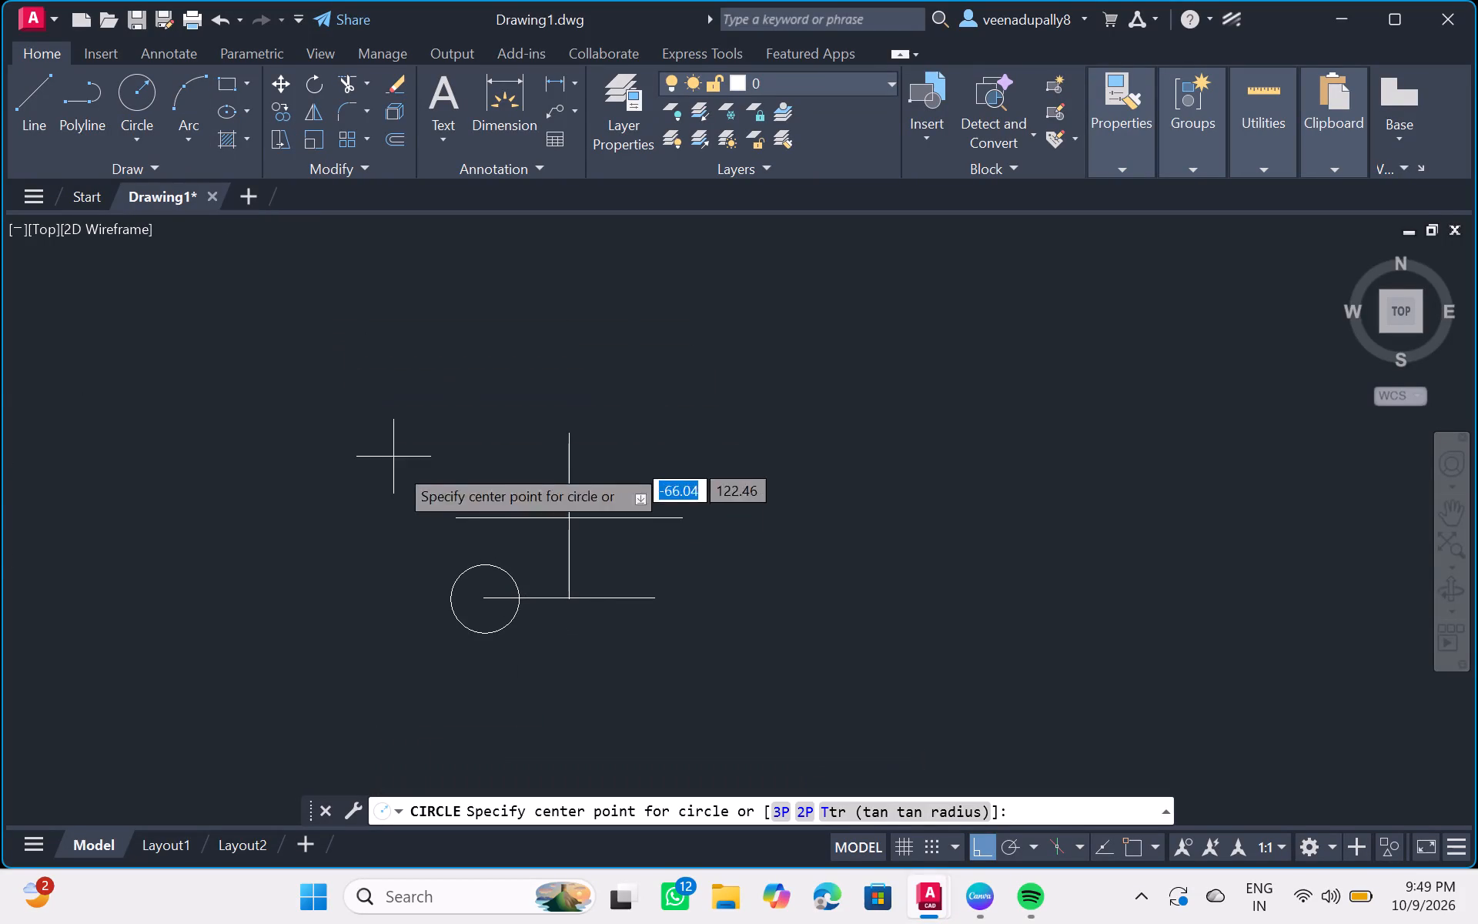
click(486, 599)
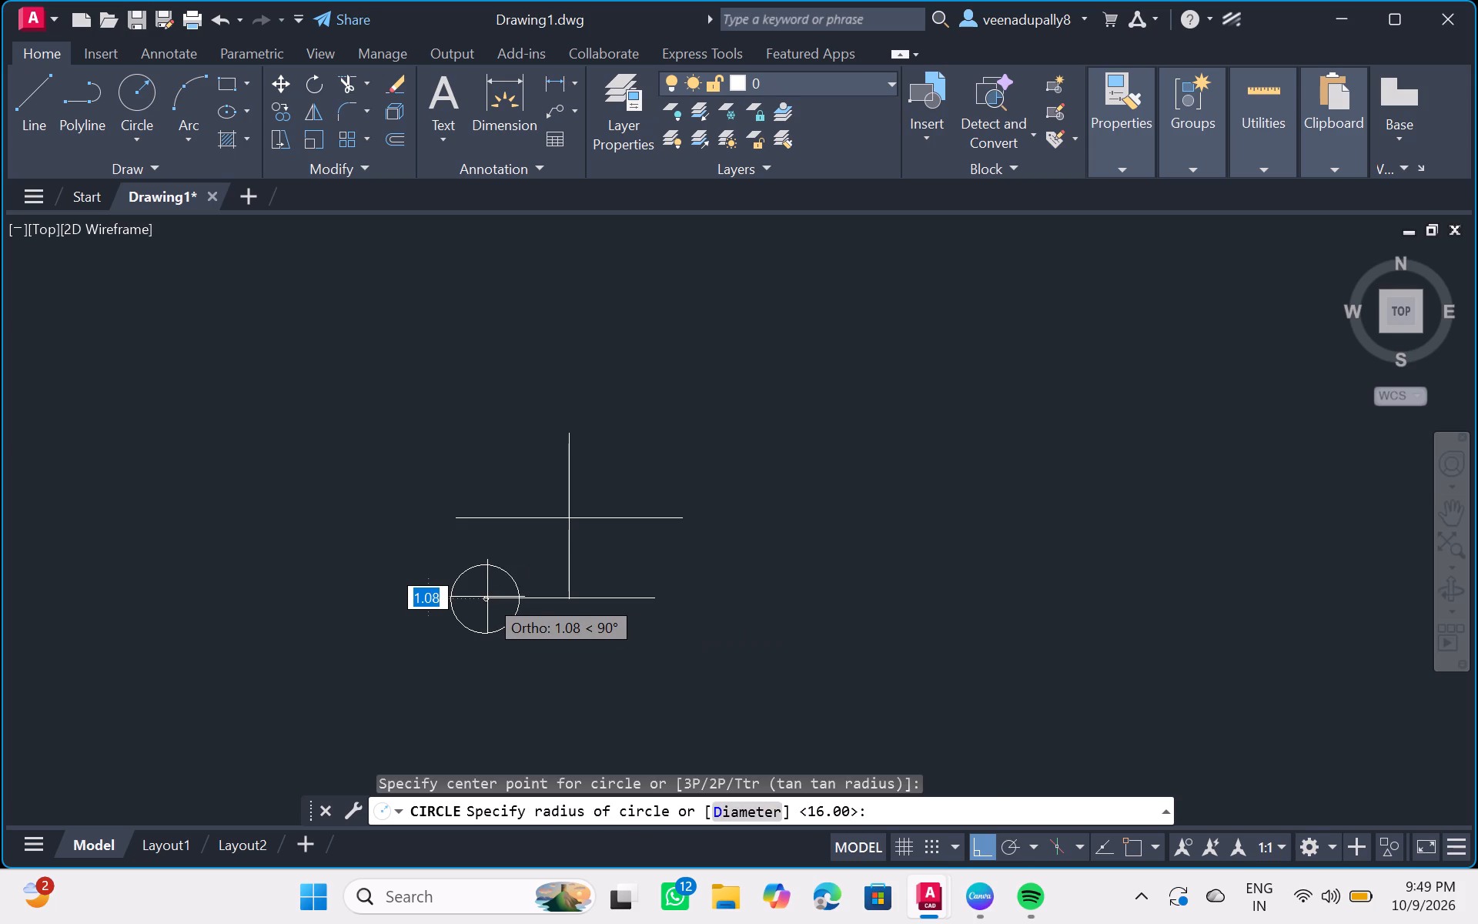
key(8)
key(Return)
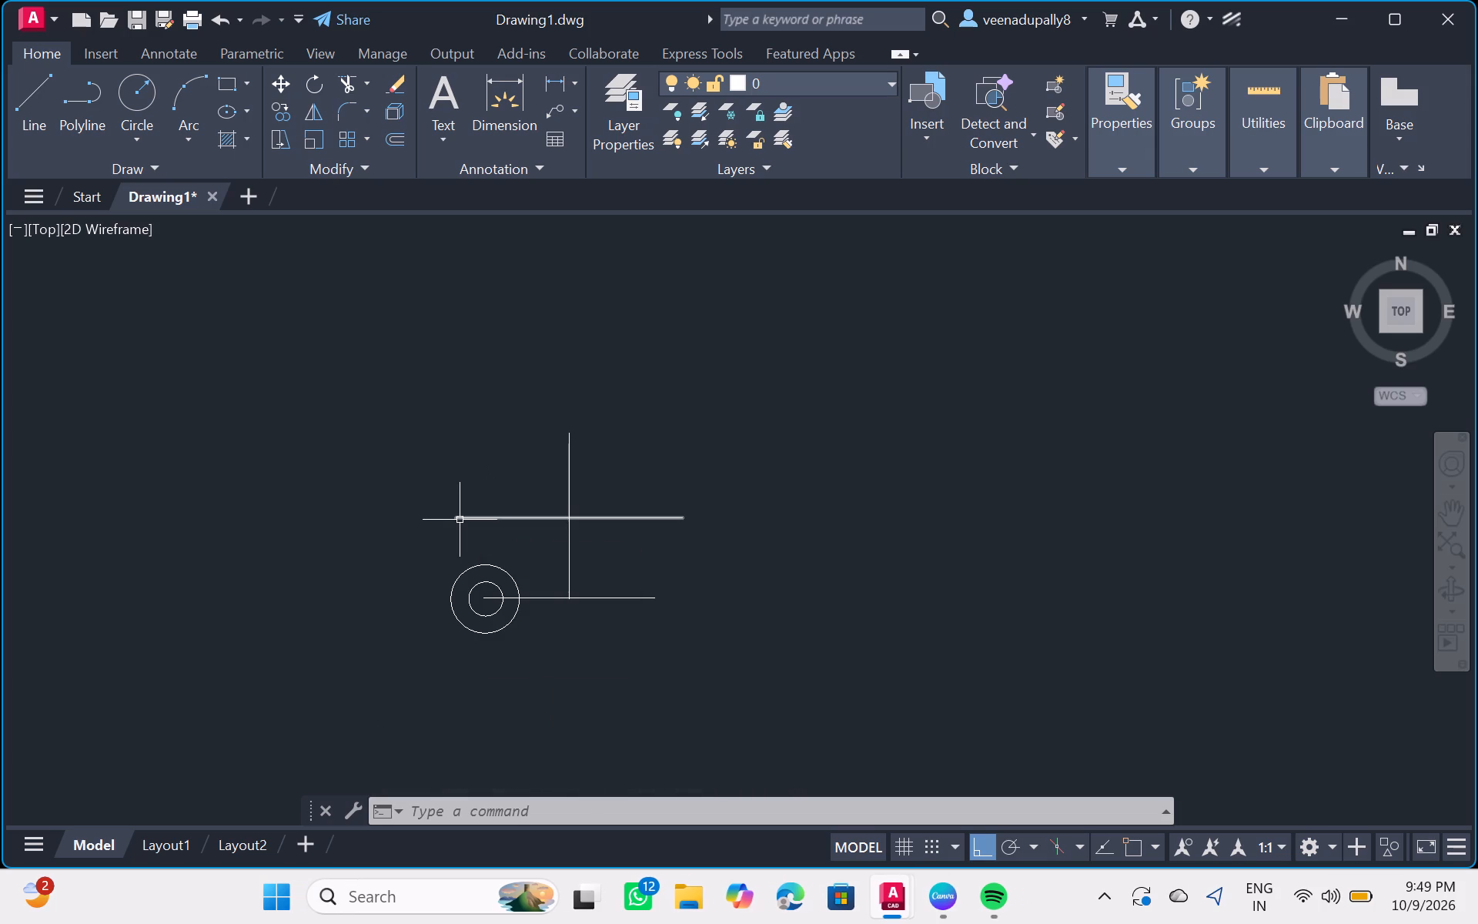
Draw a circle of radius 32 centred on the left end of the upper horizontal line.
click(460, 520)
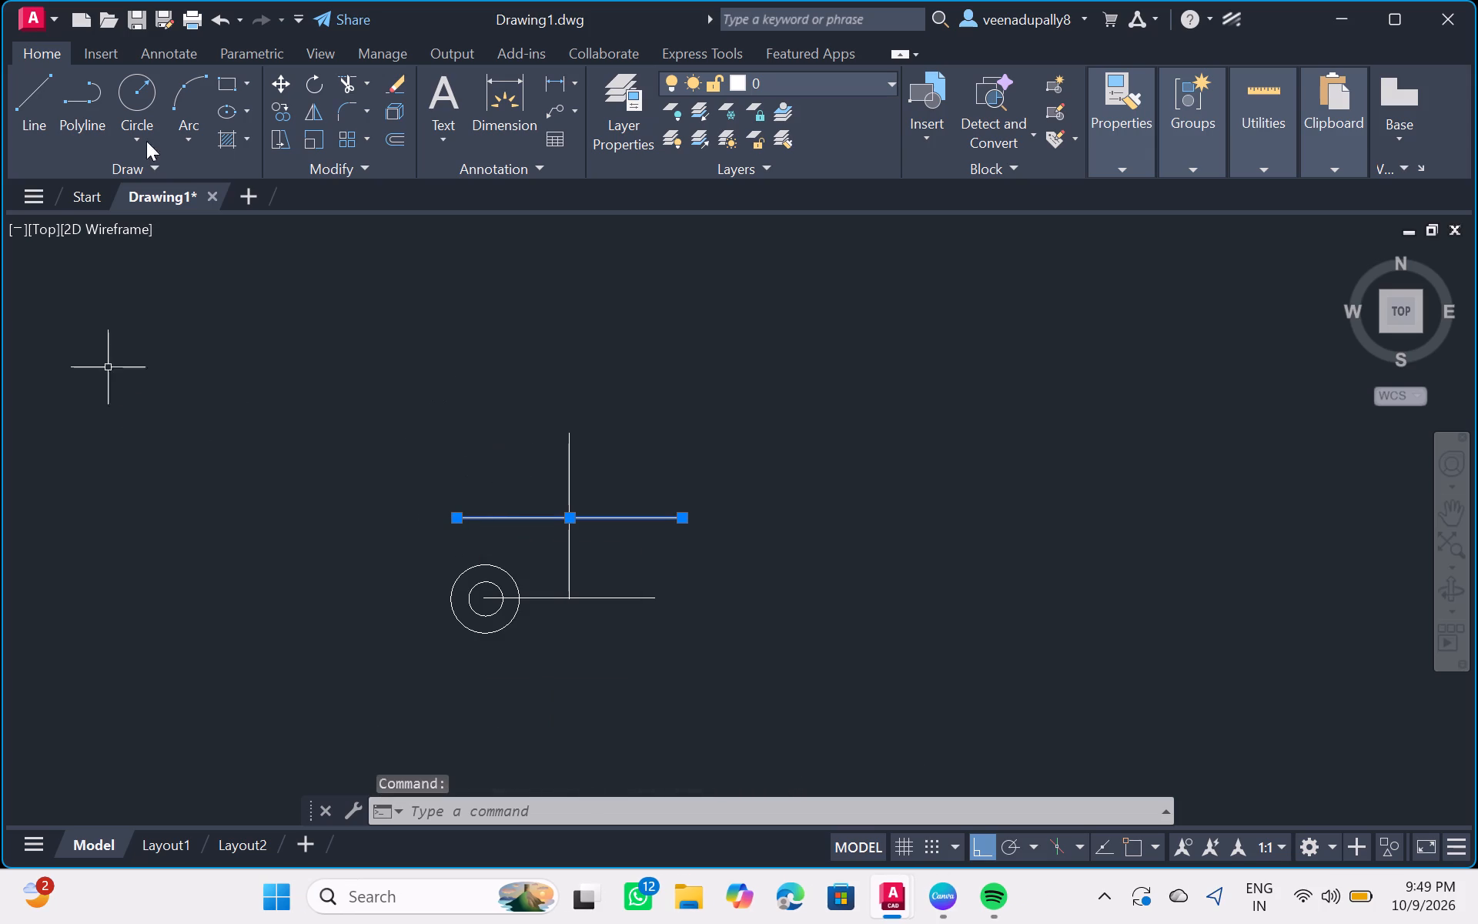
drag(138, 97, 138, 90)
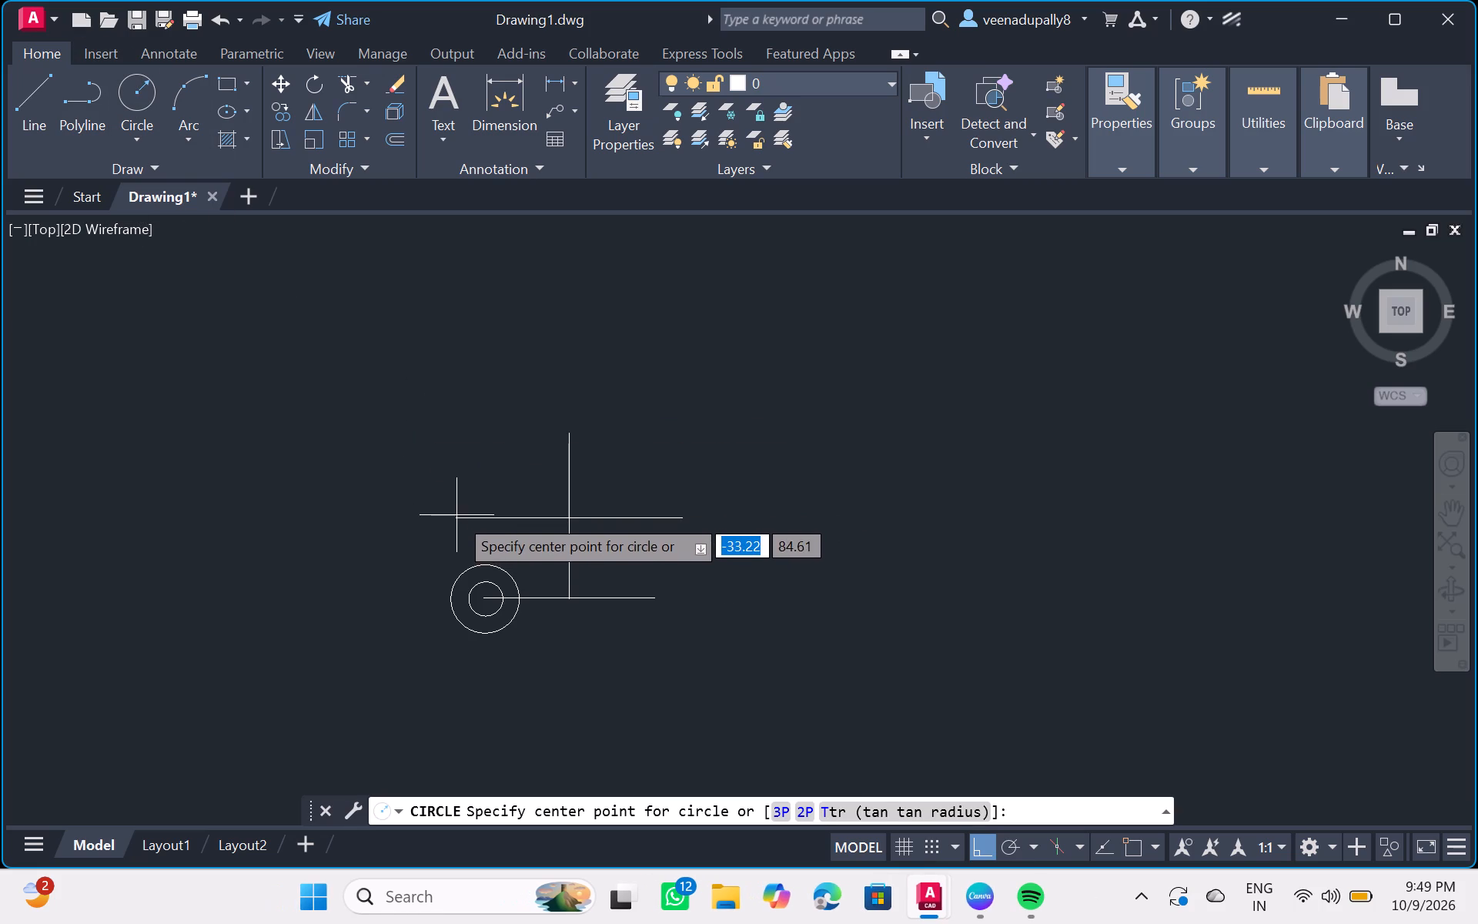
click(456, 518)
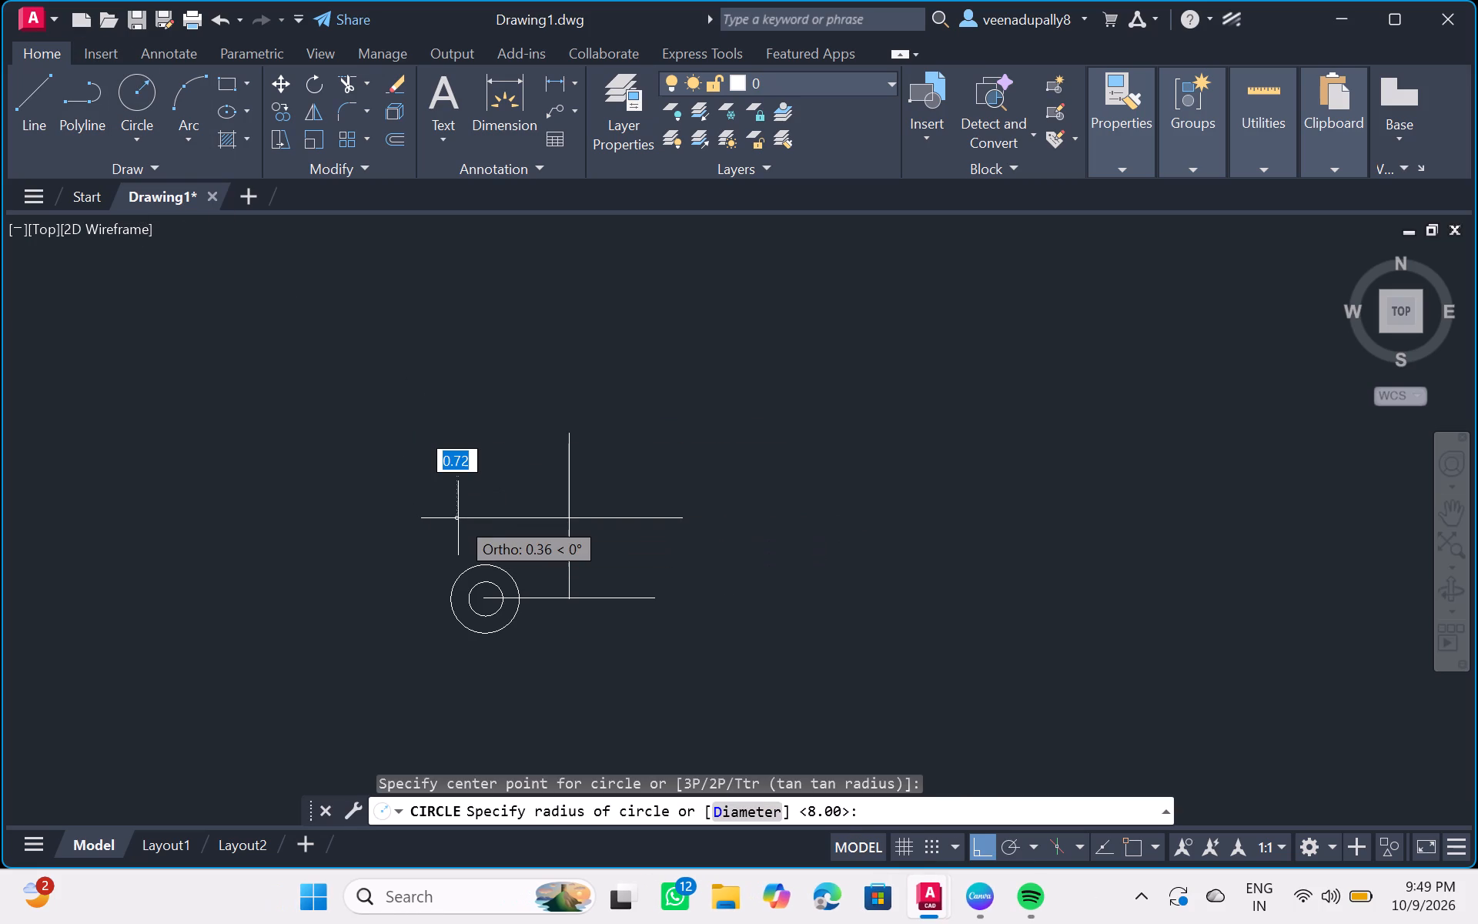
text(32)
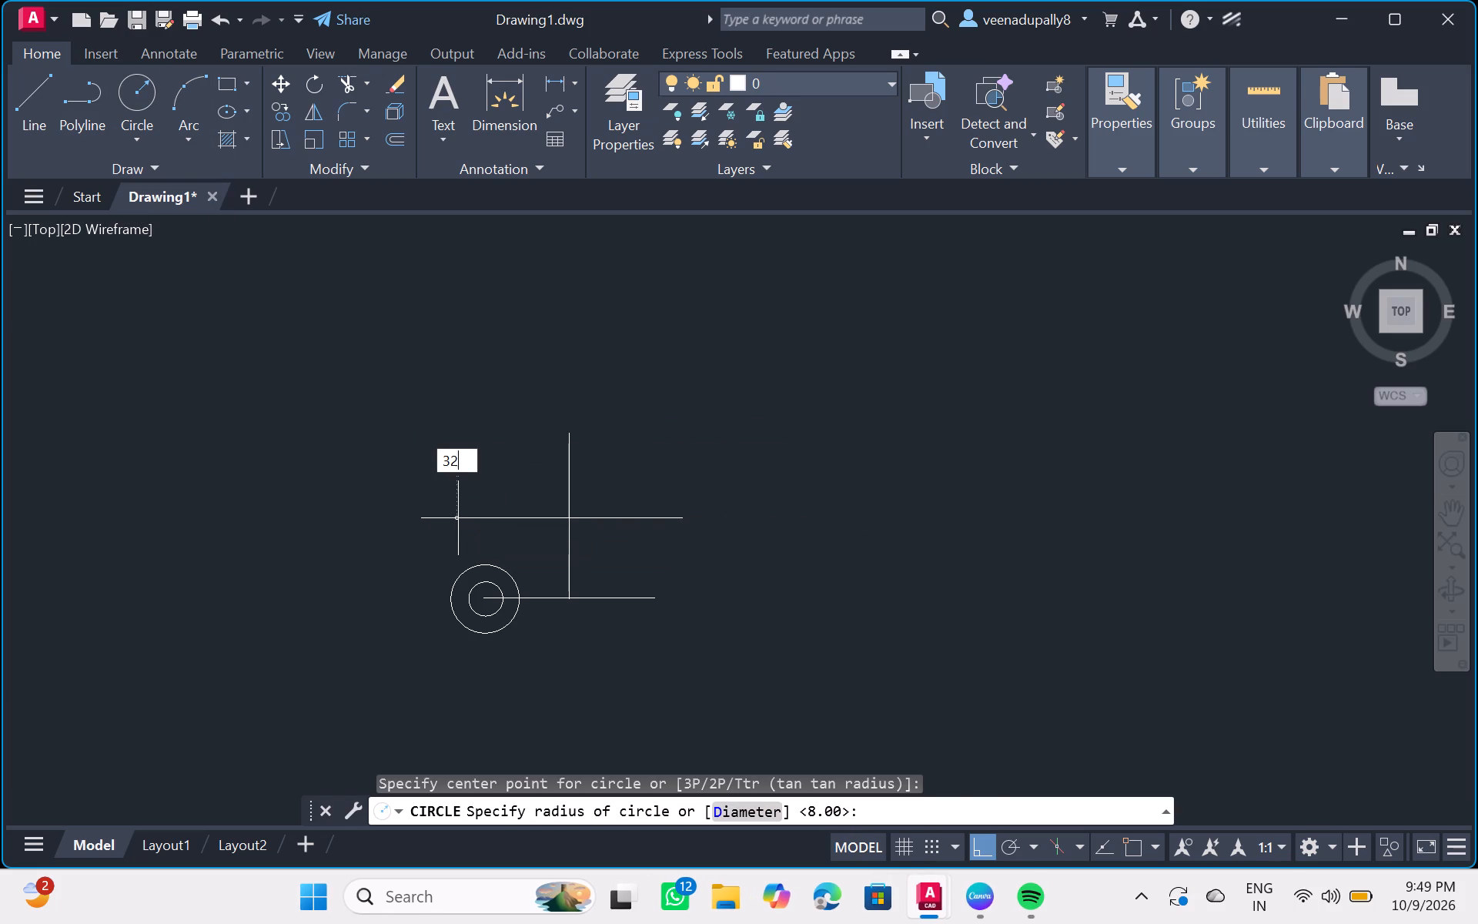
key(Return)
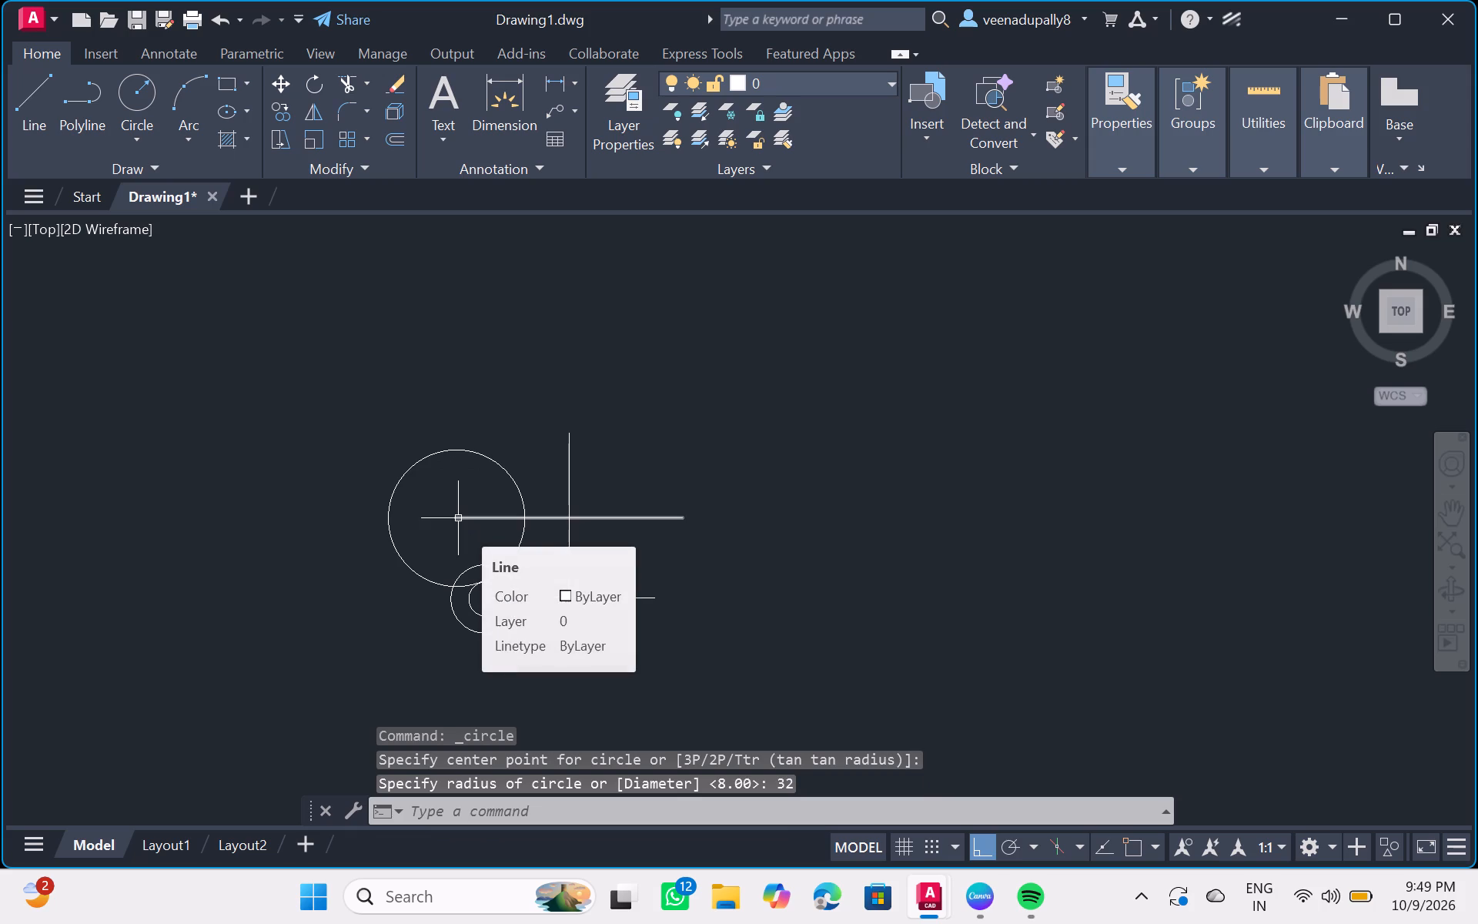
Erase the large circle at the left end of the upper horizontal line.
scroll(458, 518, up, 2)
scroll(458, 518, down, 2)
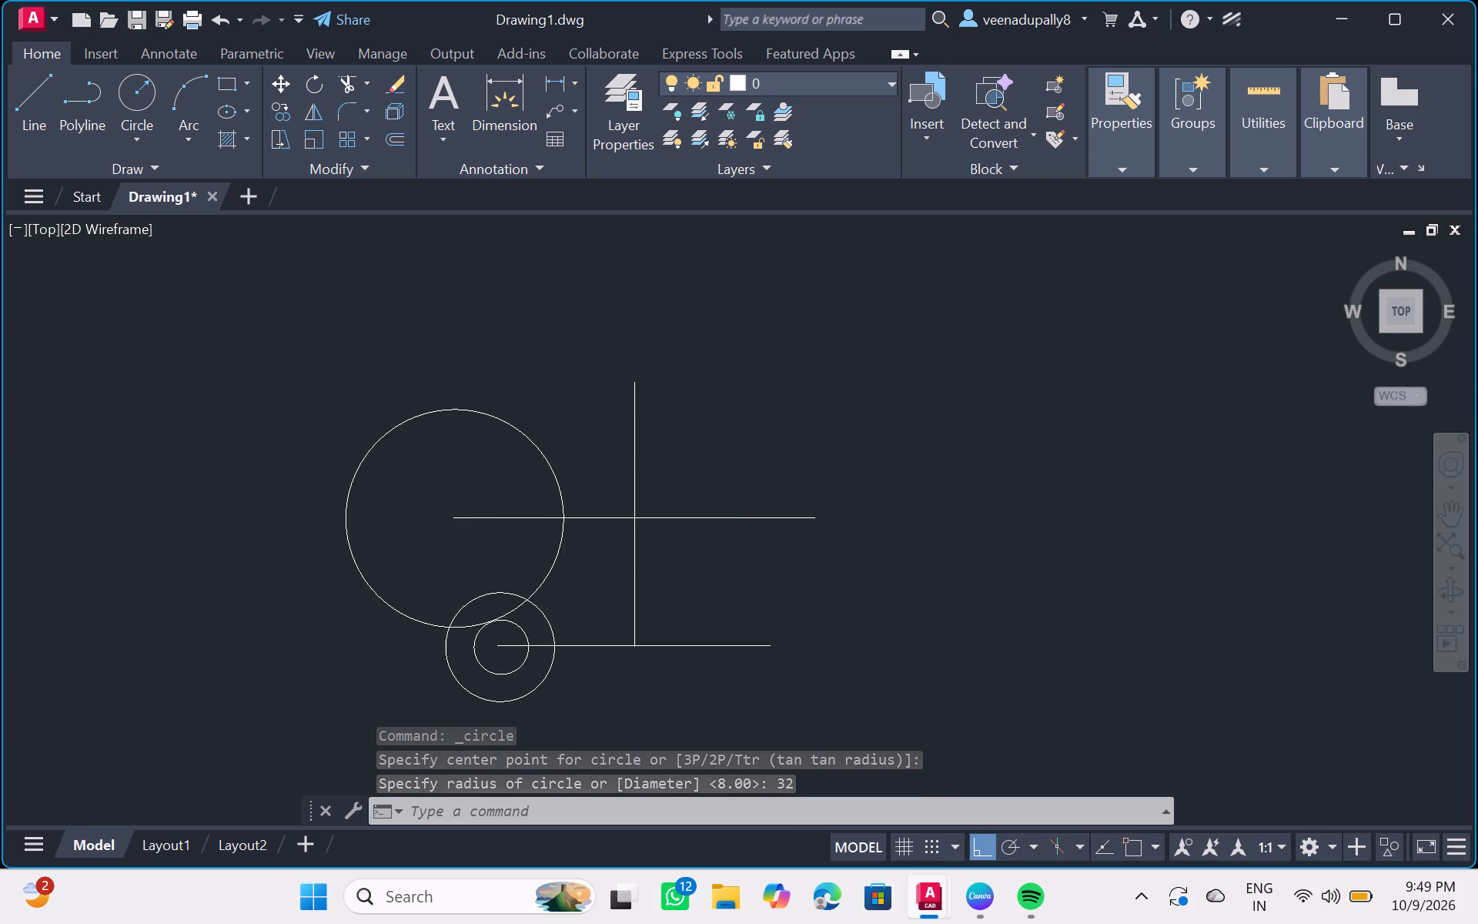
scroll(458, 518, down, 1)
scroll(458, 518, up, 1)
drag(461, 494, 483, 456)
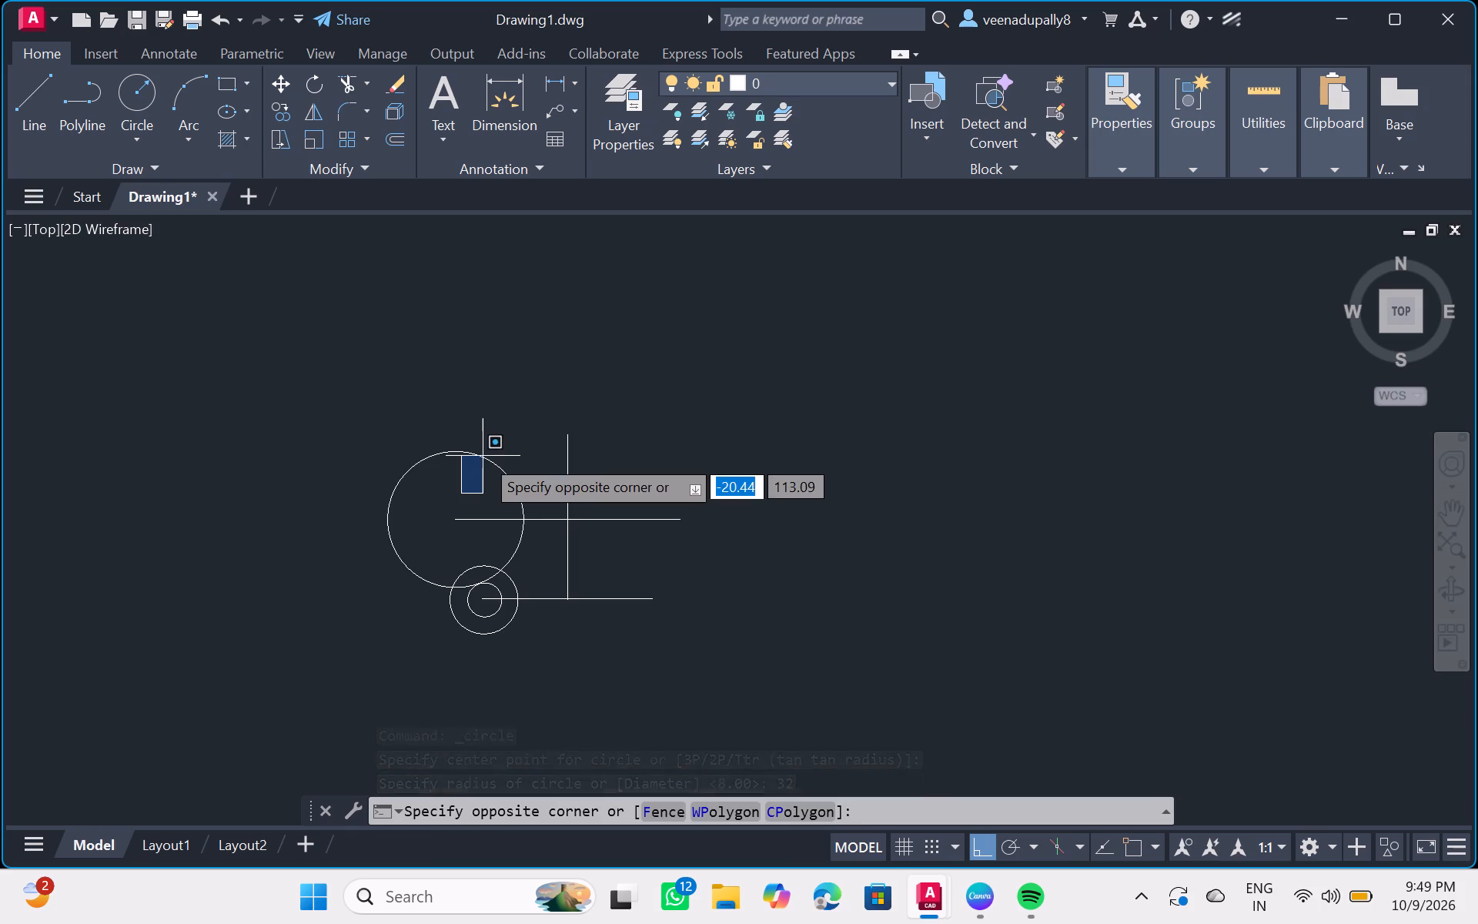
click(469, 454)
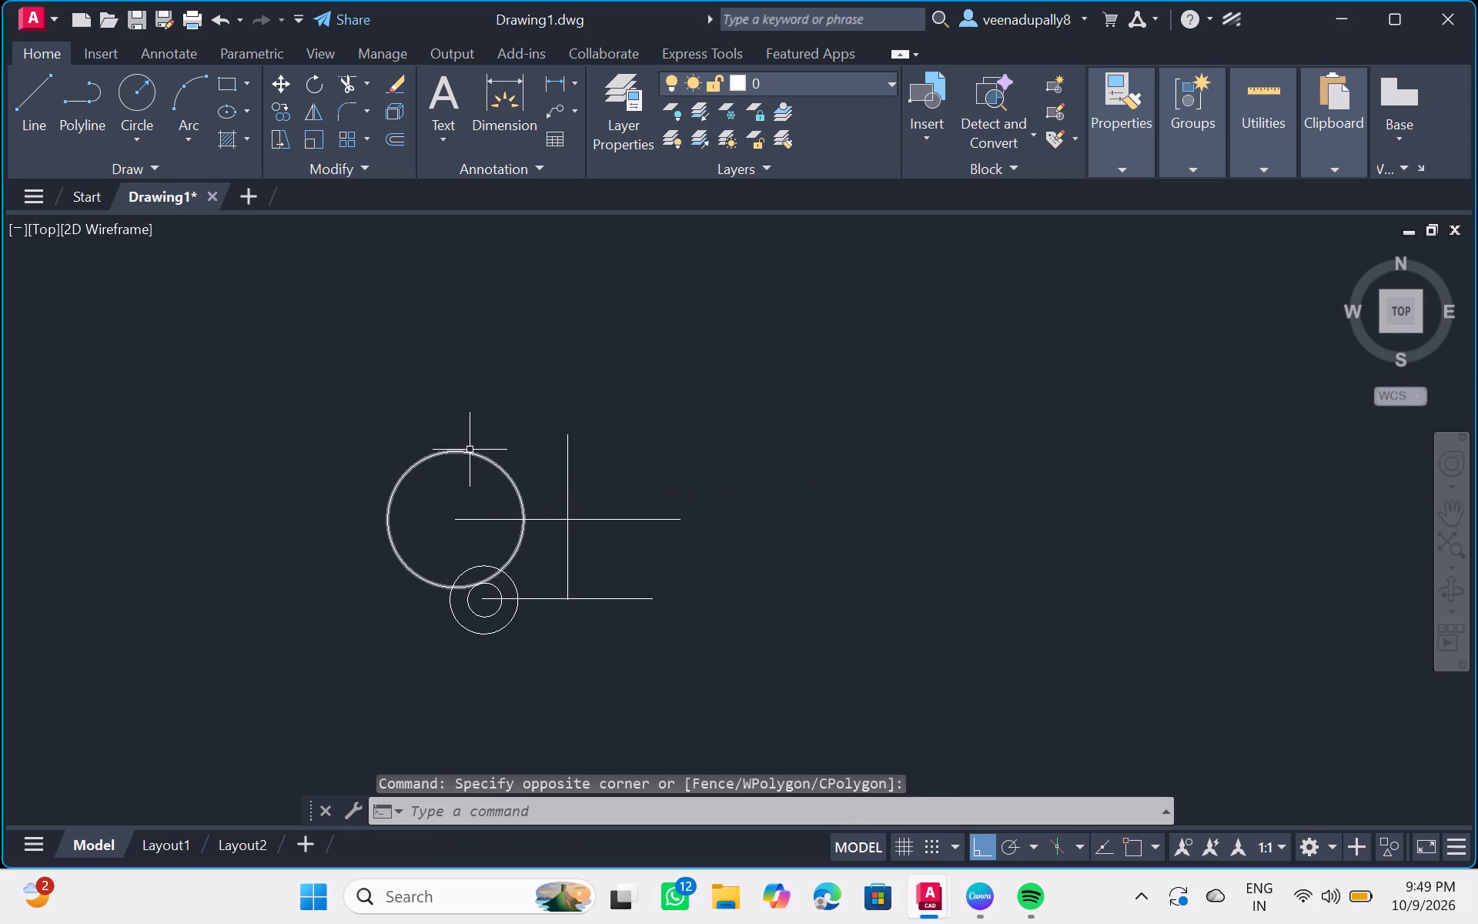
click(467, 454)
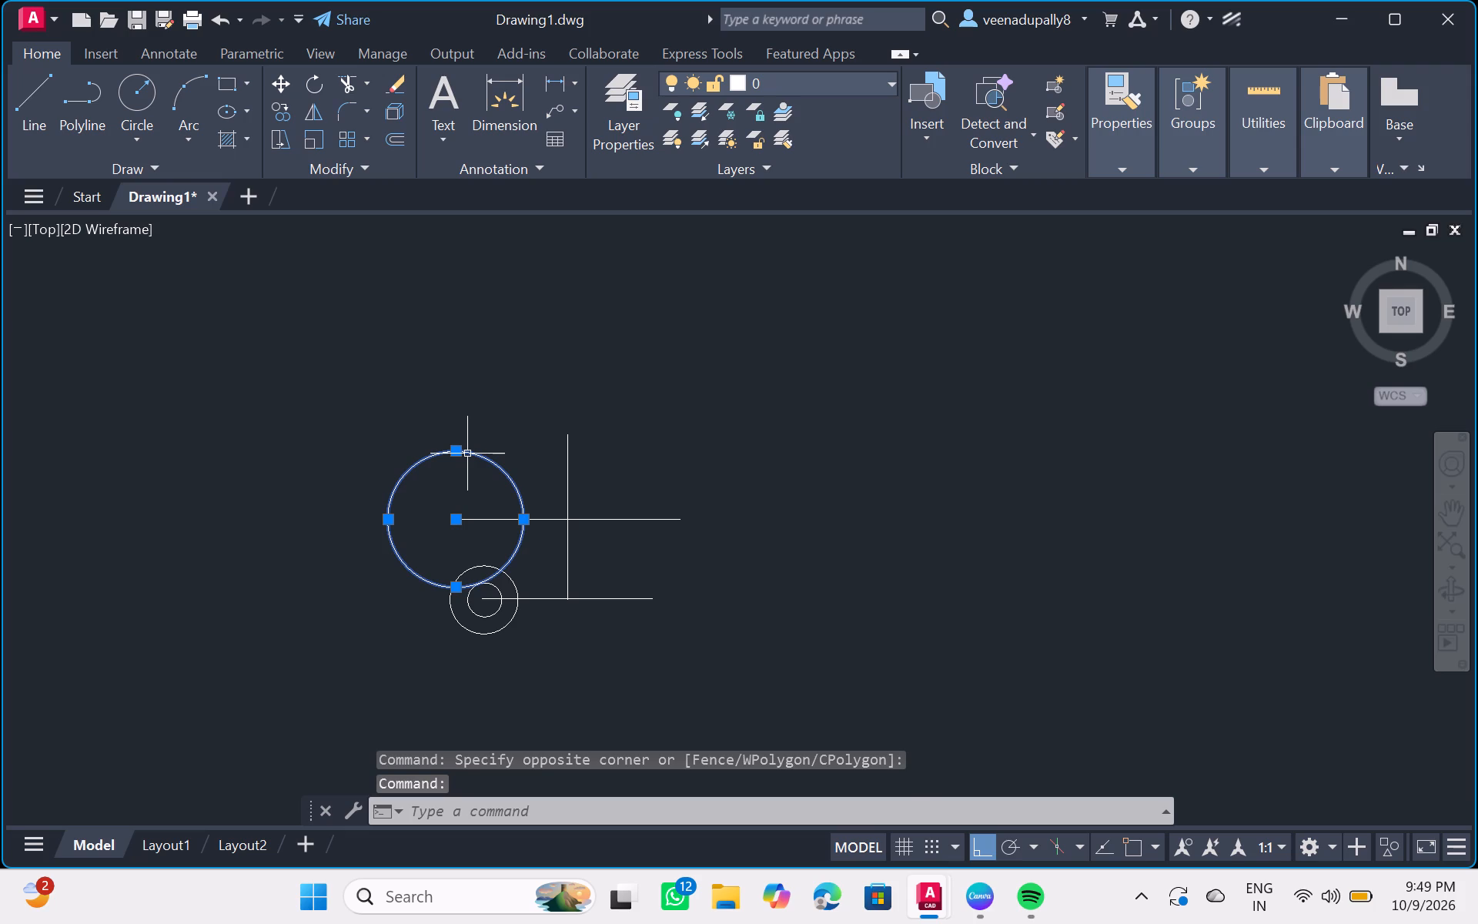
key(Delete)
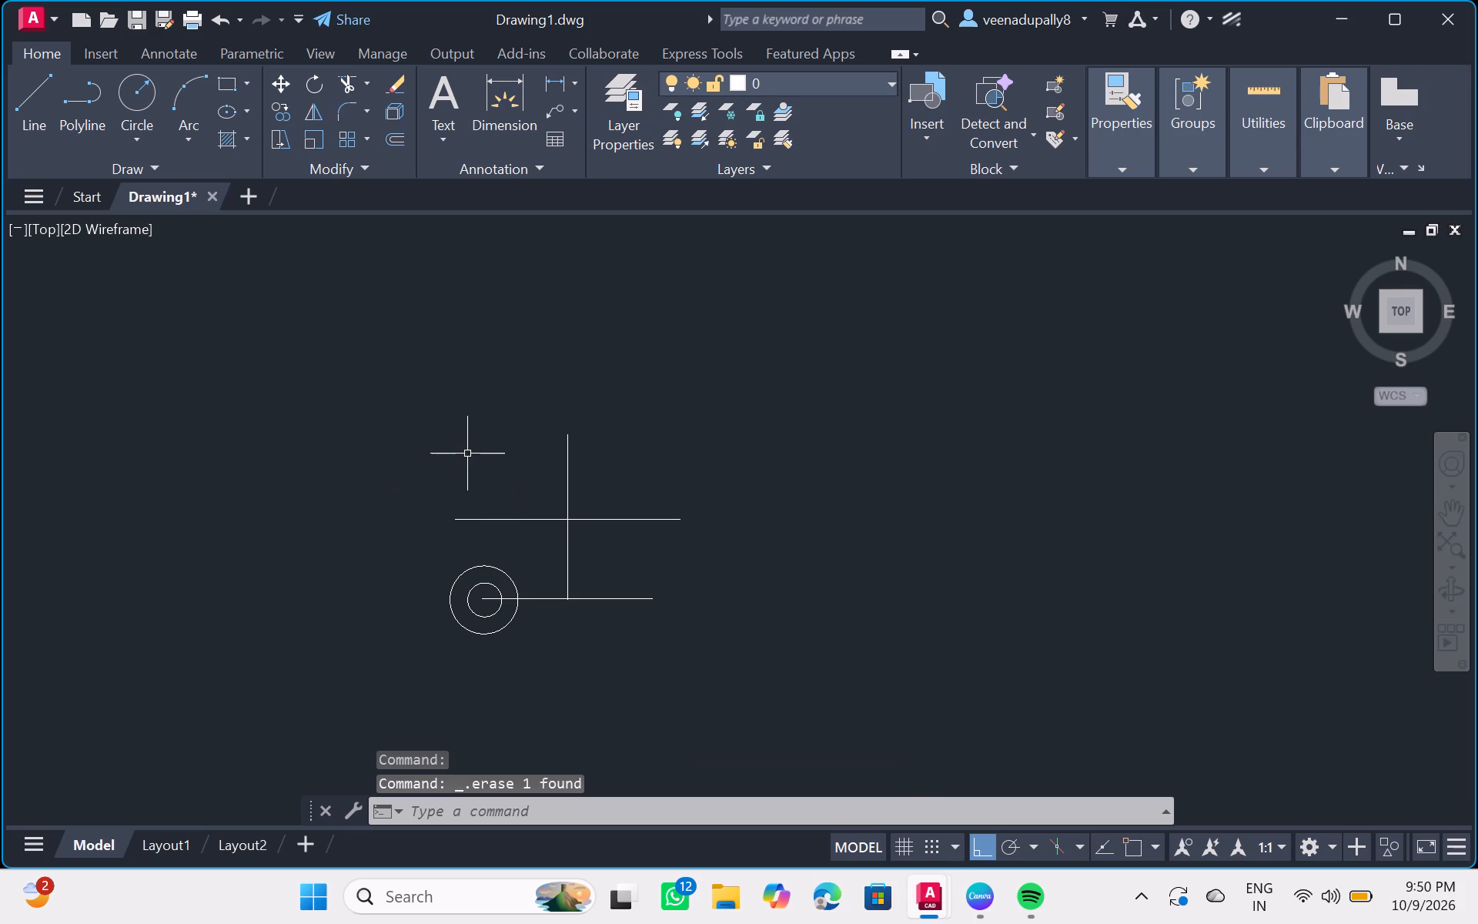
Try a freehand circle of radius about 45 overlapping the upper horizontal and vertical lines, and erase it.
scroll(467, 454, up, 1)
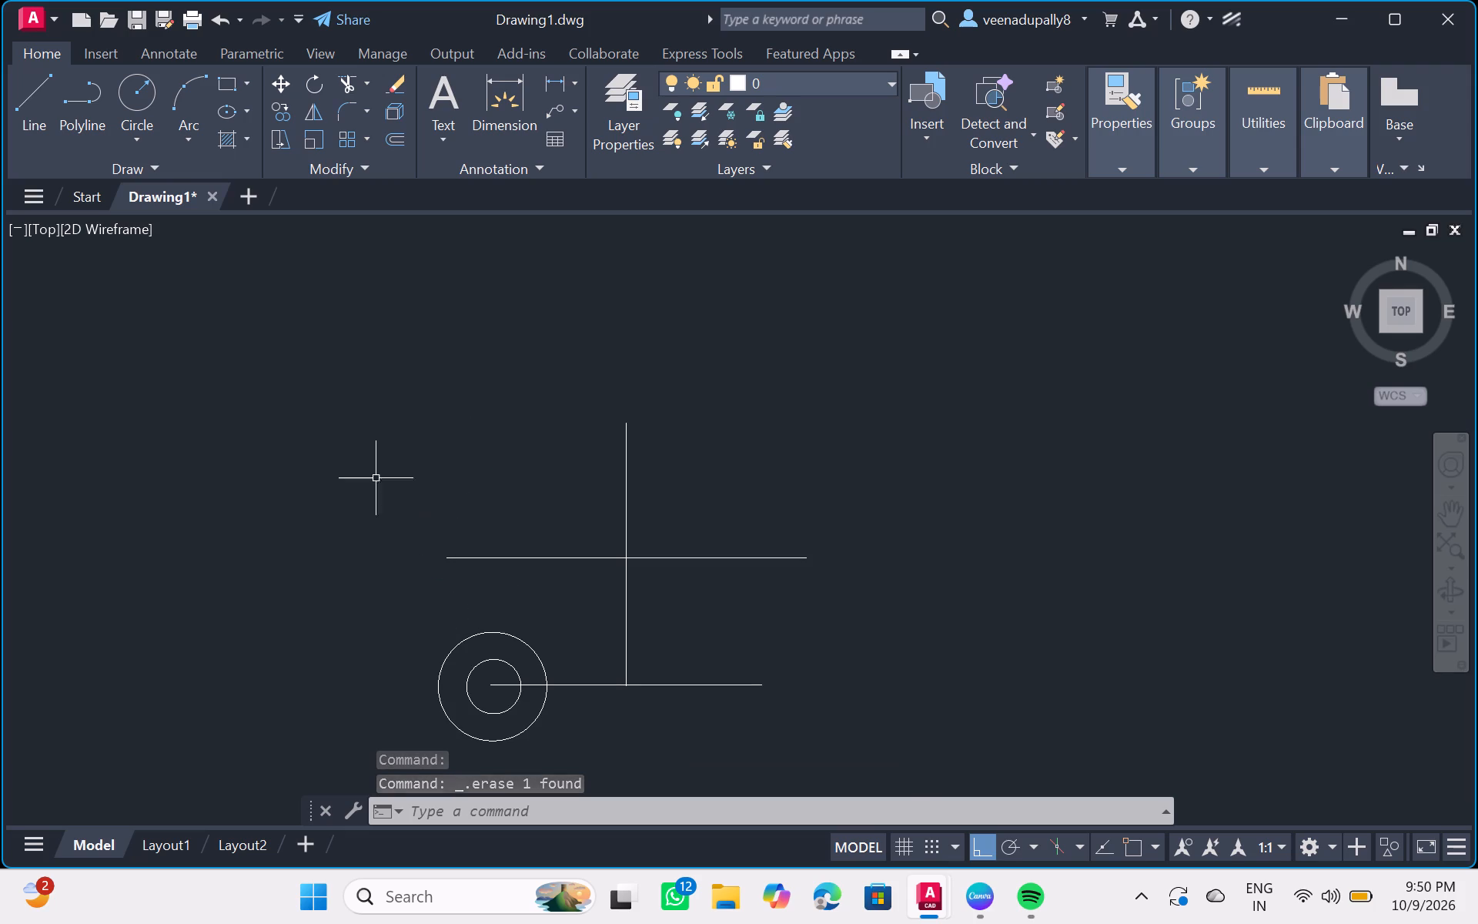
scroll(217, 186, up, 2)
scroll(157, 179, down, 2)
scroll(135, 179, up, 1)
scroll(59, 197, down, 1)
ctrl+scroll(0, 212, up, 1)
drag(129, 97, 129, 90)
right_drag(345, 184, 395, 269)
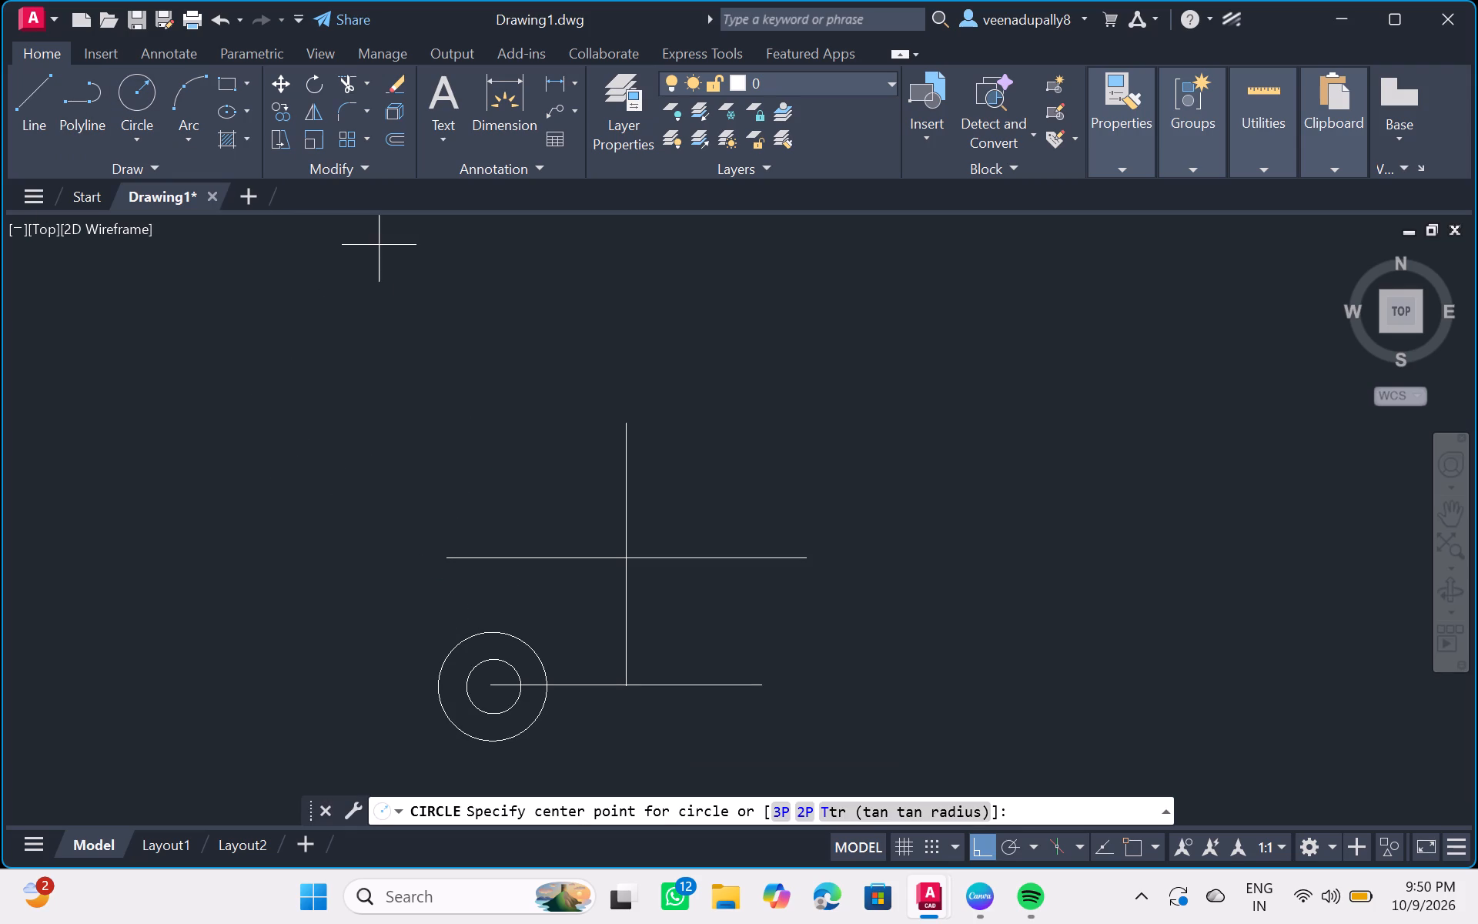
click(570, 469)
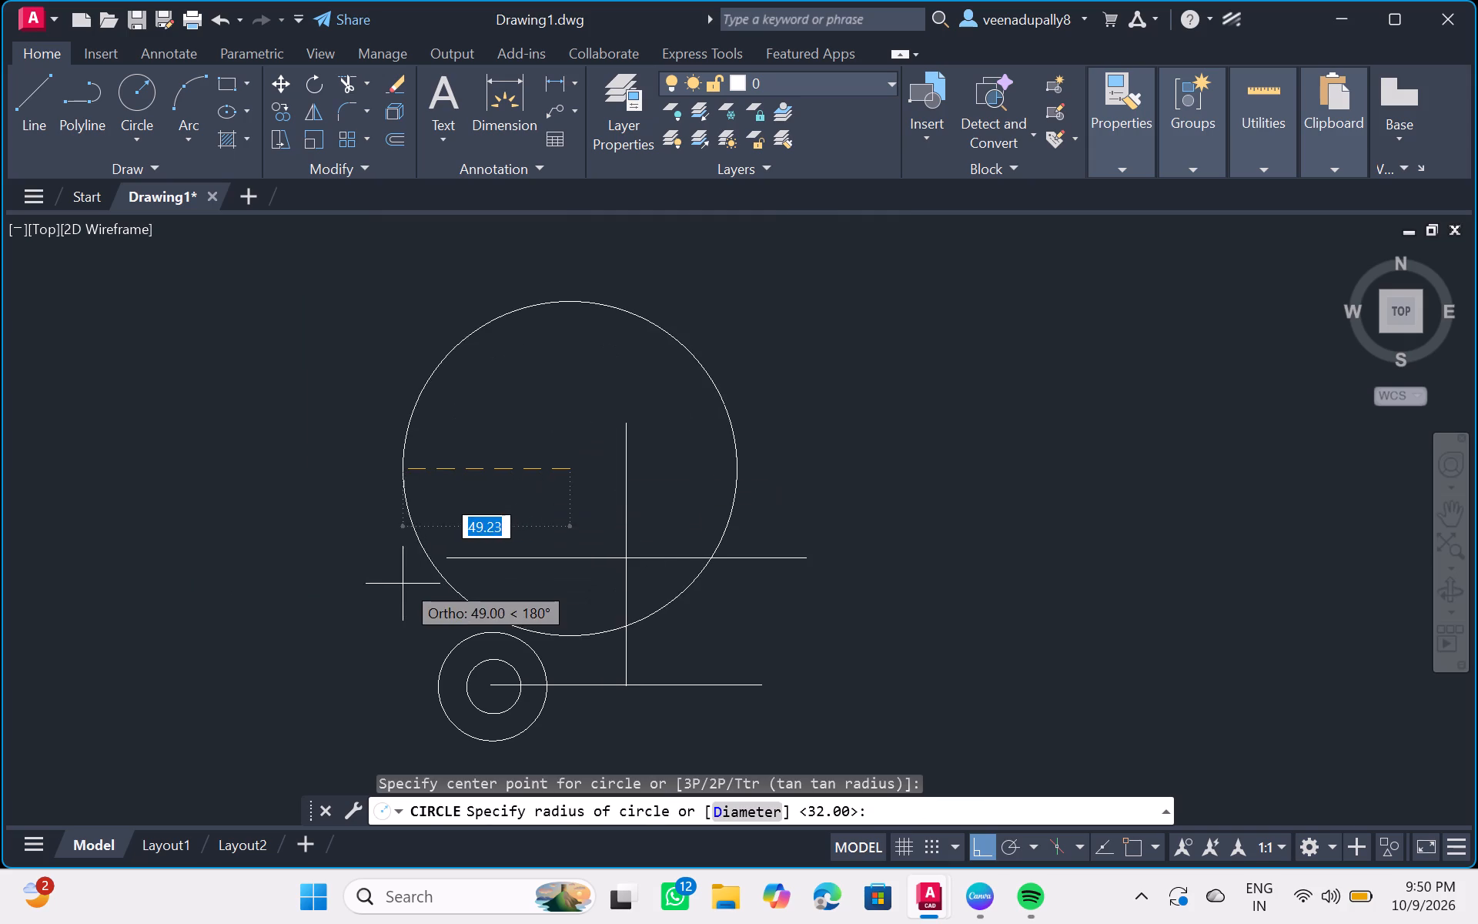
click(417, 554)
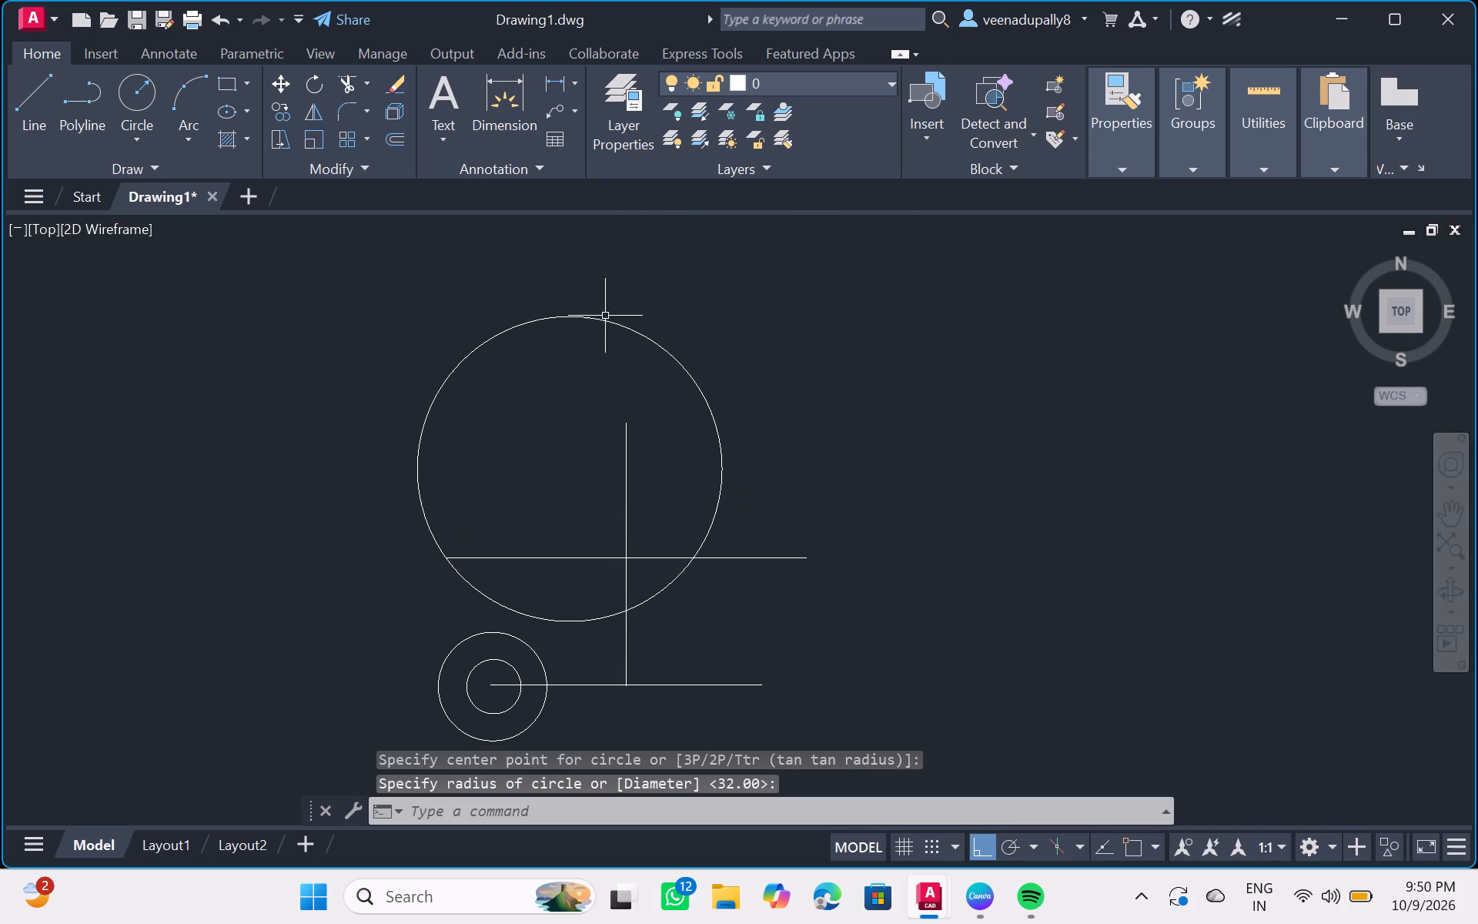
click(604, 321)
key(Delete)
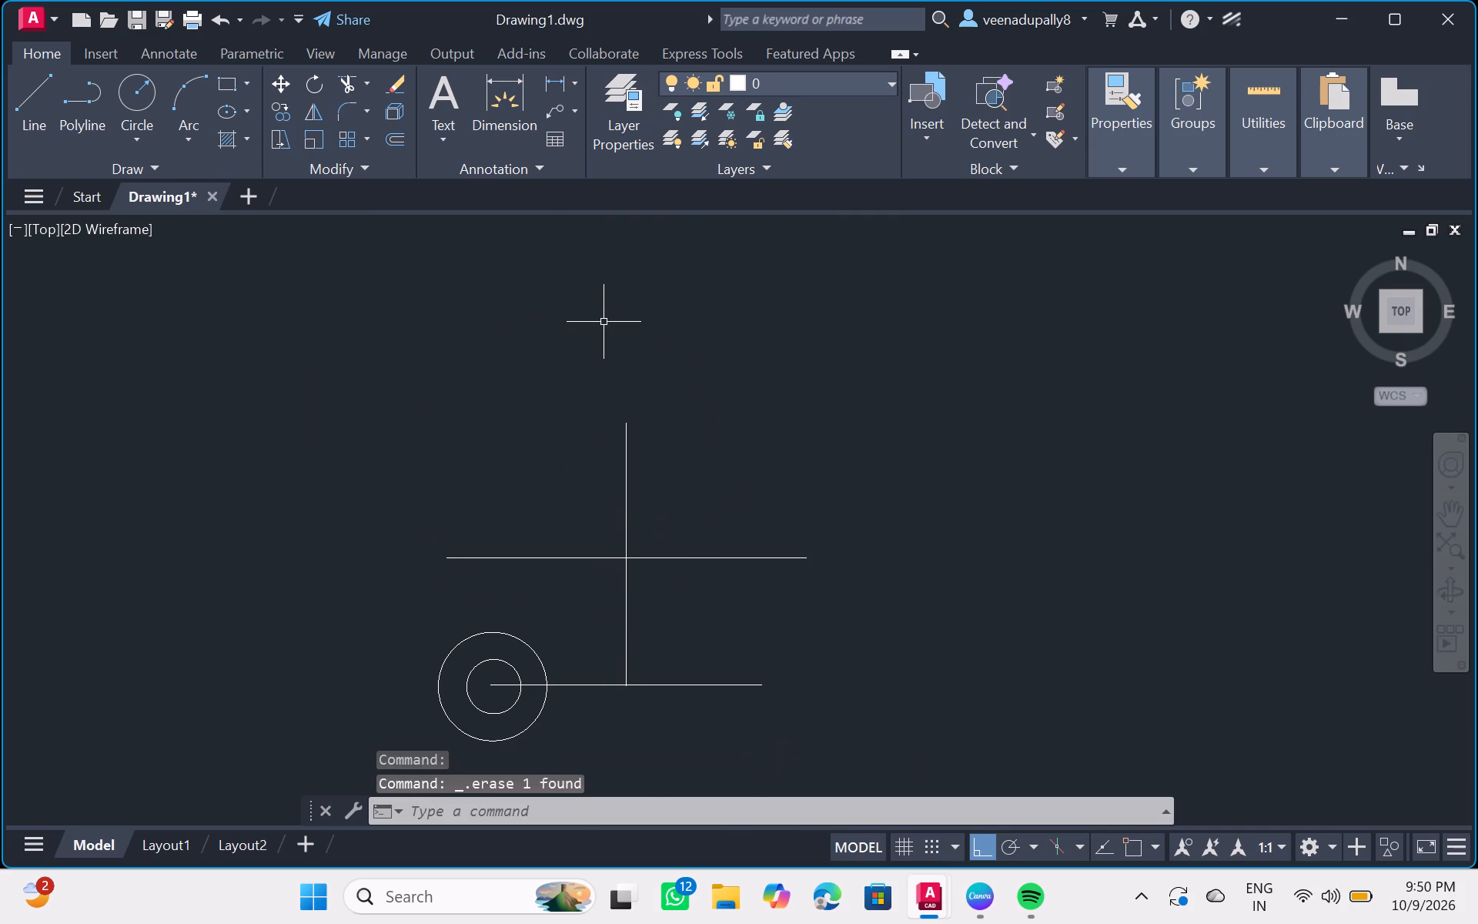
Draw concentric circles of radius 21 and 11 centred on the left end of the upper horizontal line.
drag(446, 484, 162, 539)
scroll(206, 12, left, 1)
scroll(191, 17, down, 6)
ctrl+scroll(174, 42, up, 2)
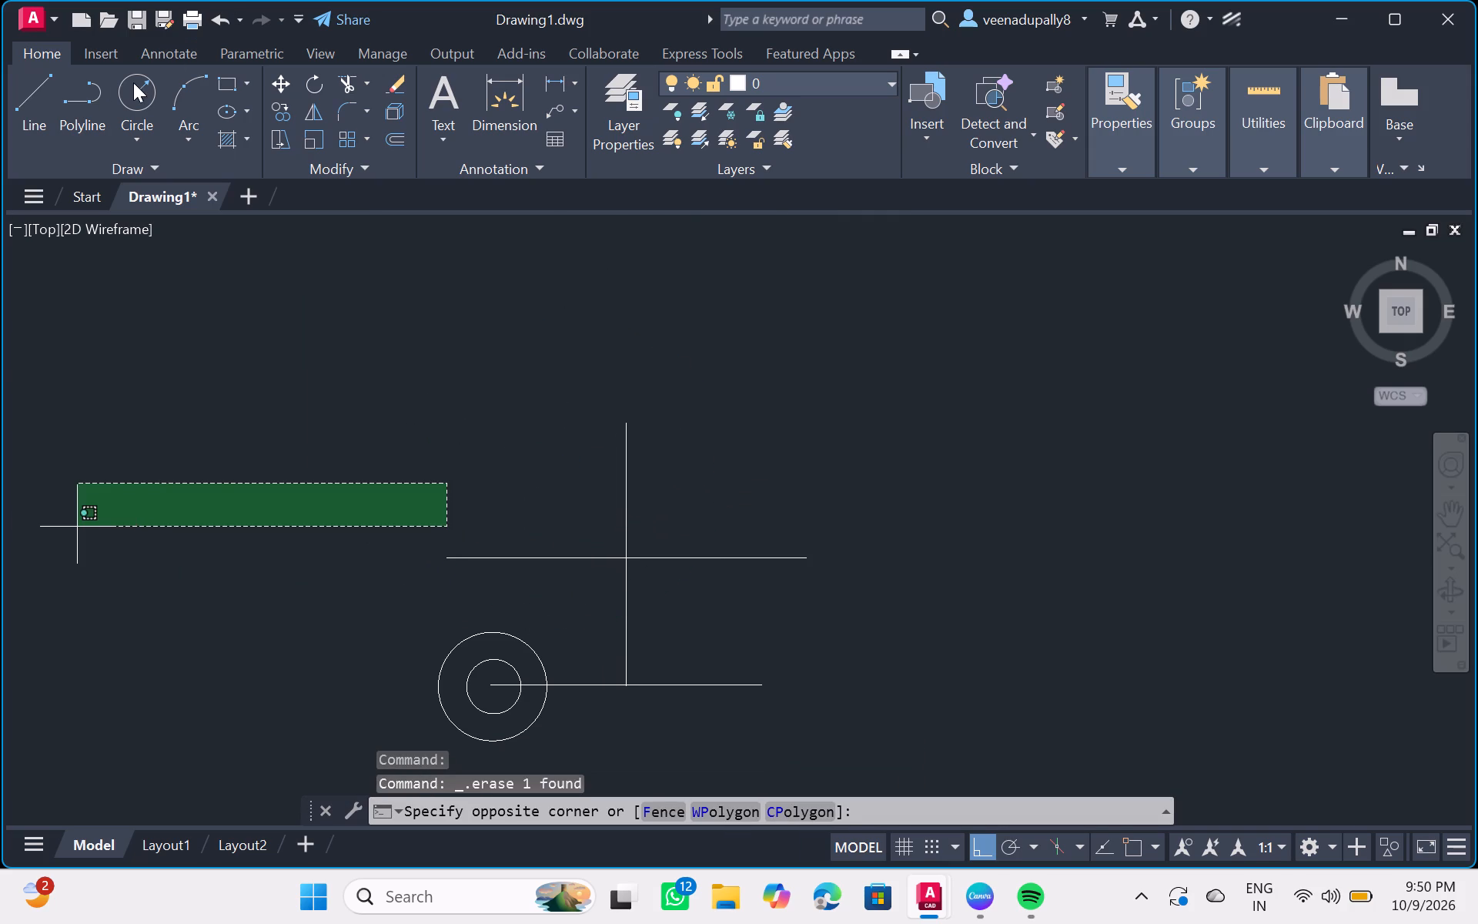
click(132, 84)
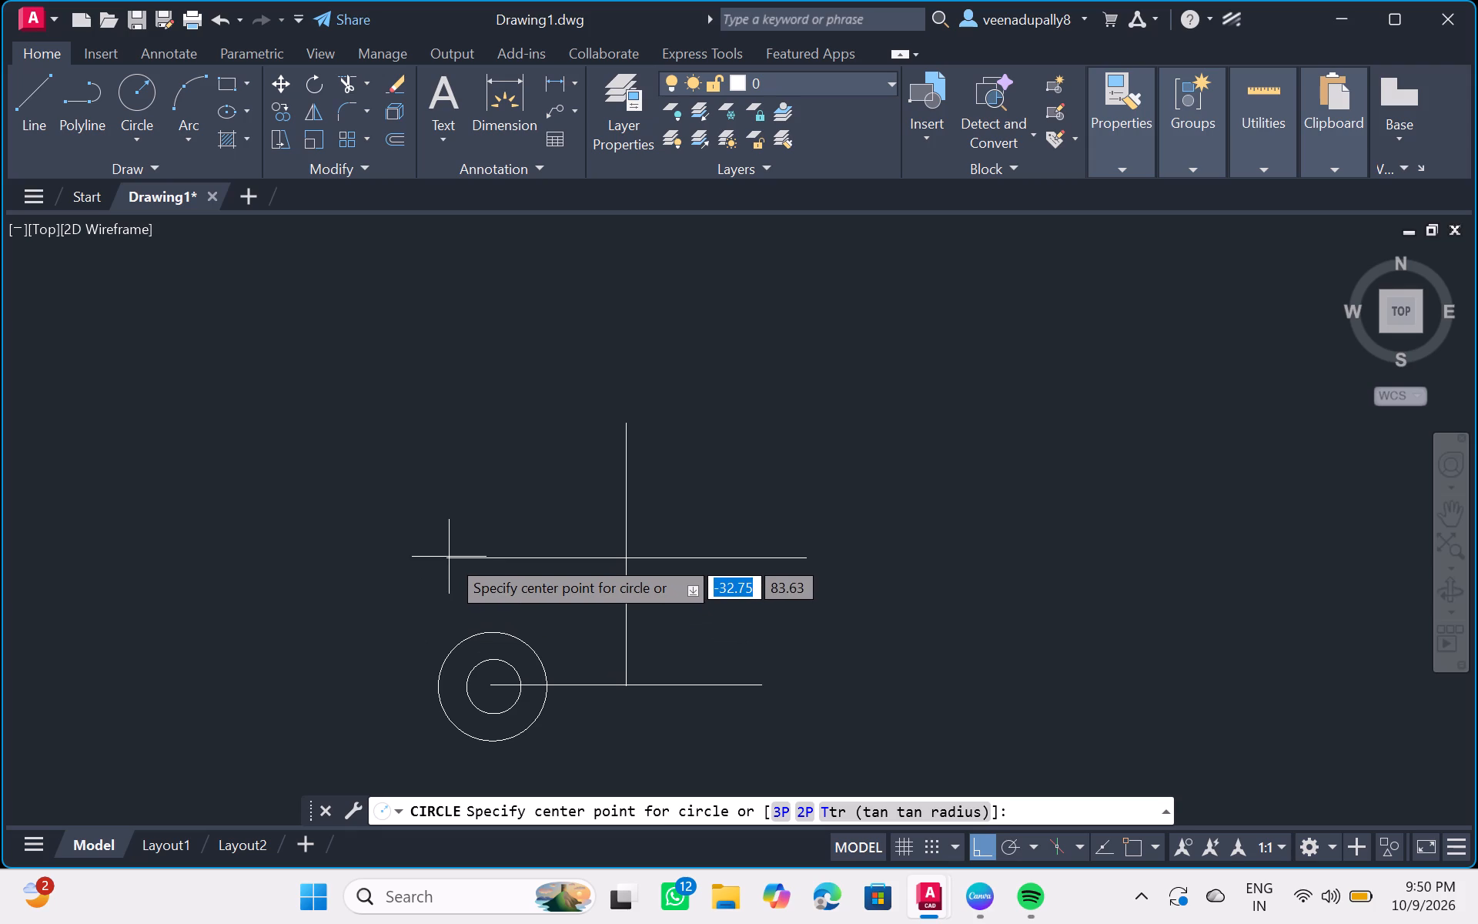
click(447, 558)
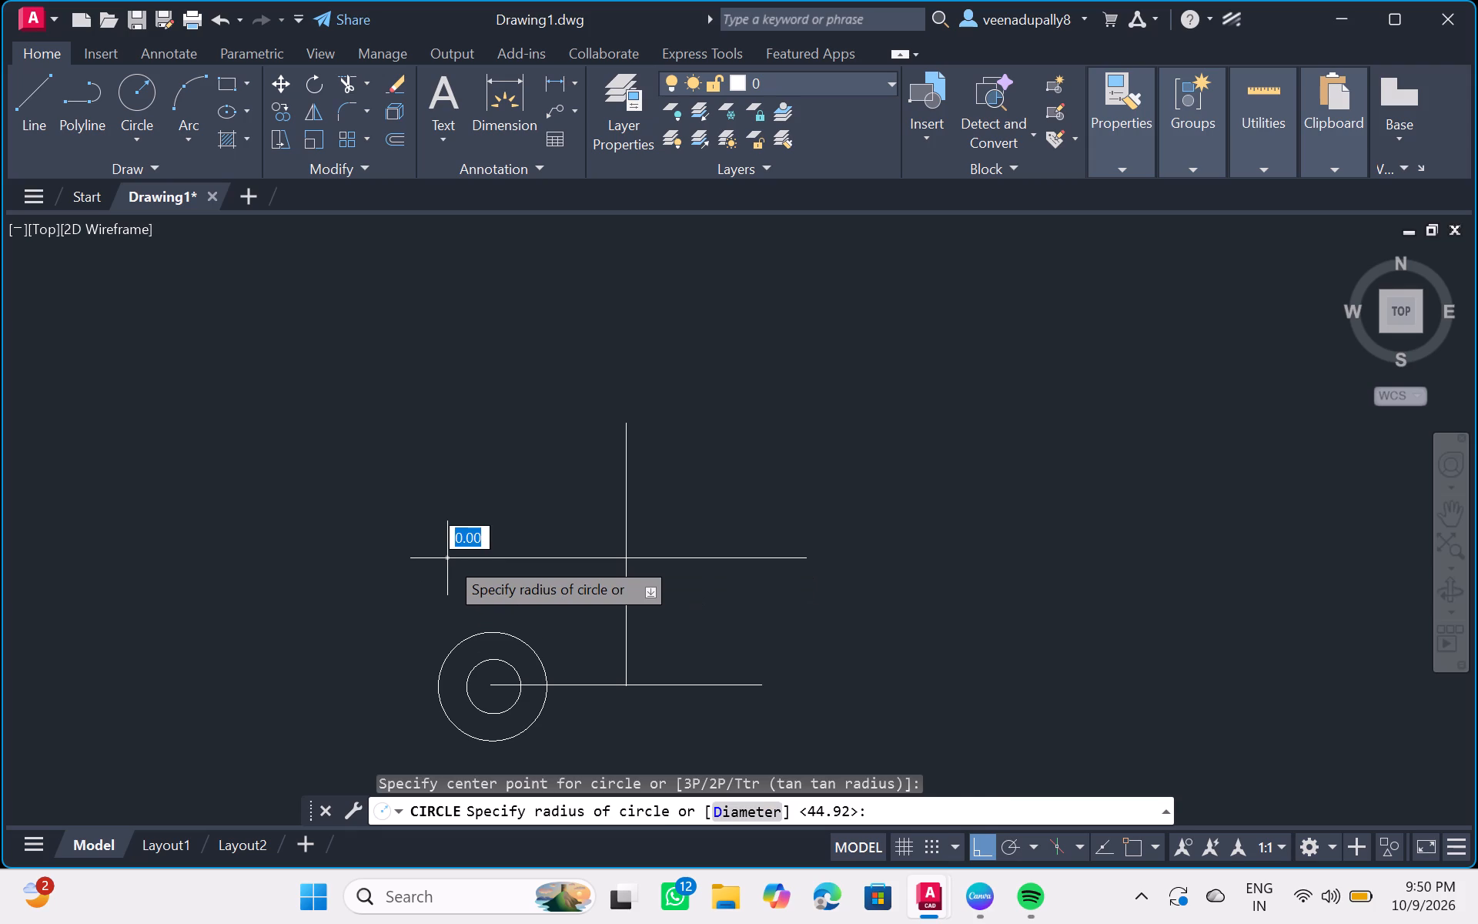
text(21)
key(Return)
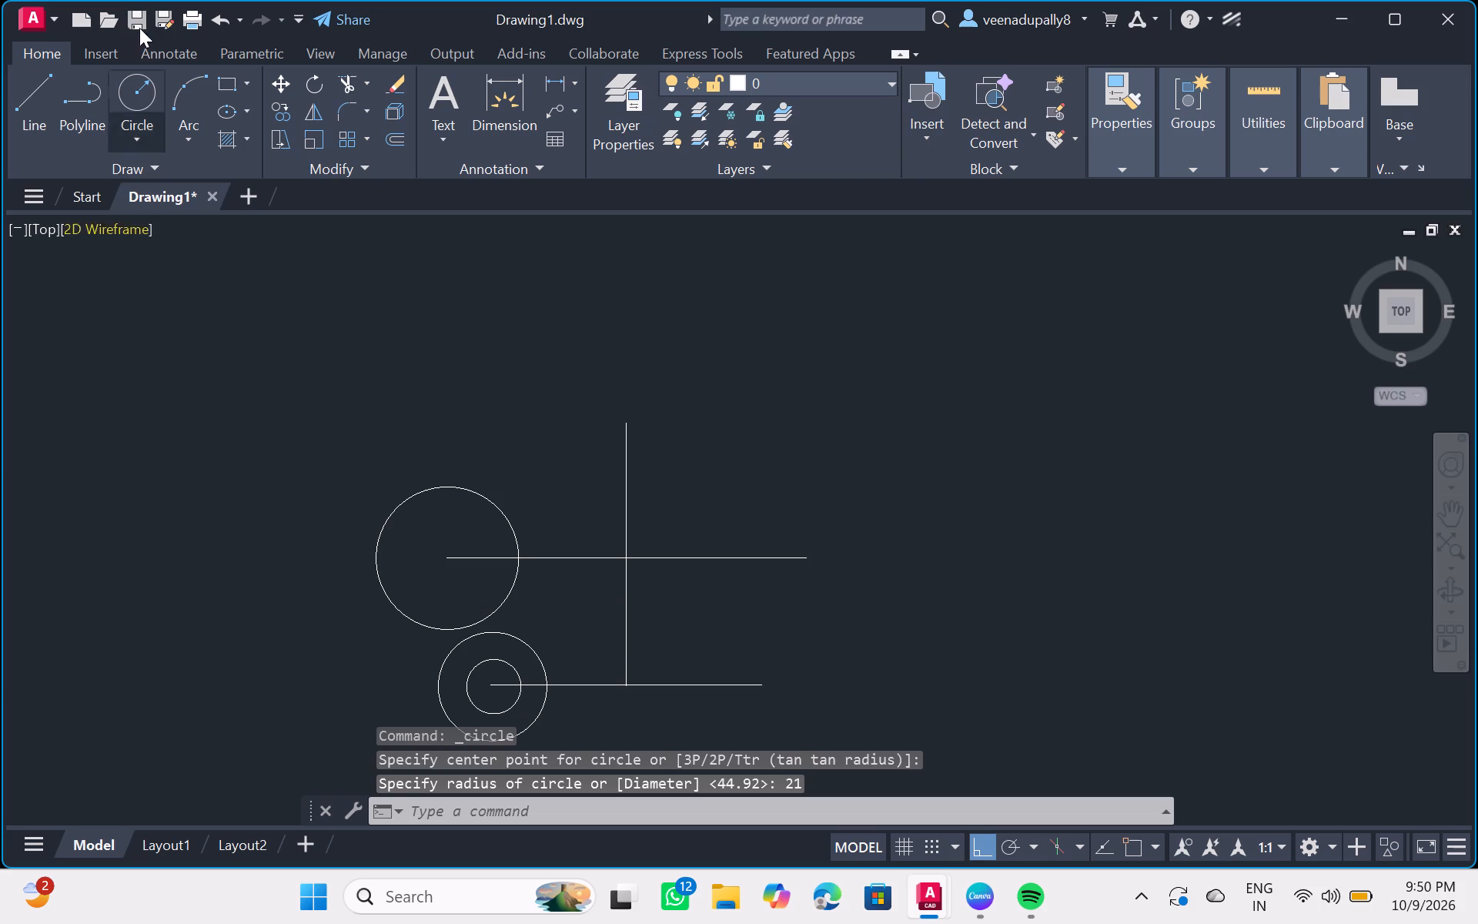
click(122, 93)
scroll(122, 93, up, 1)
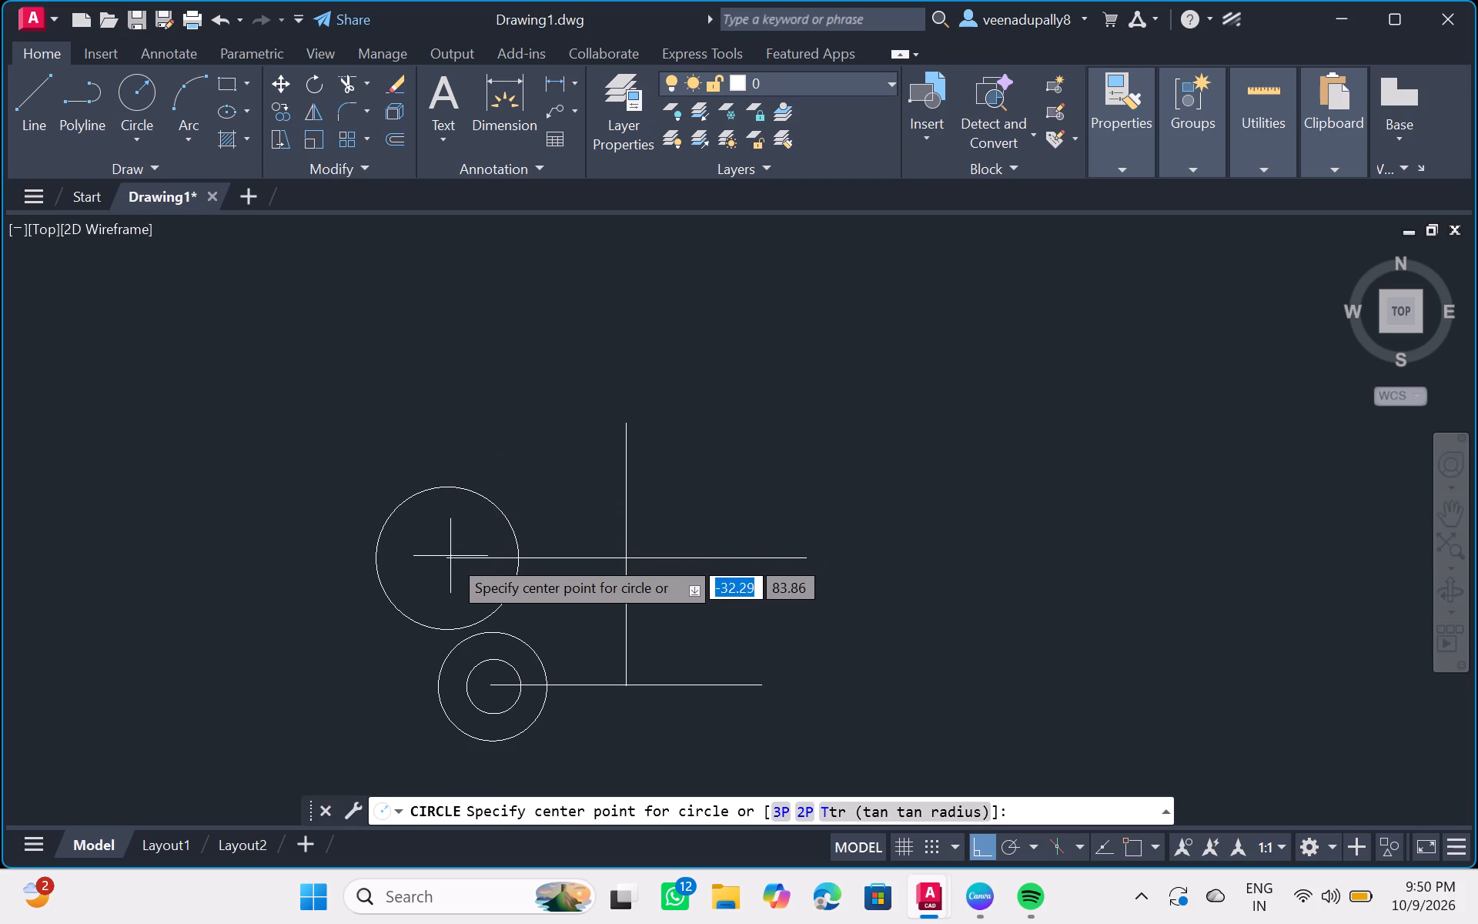
click(450, 558)
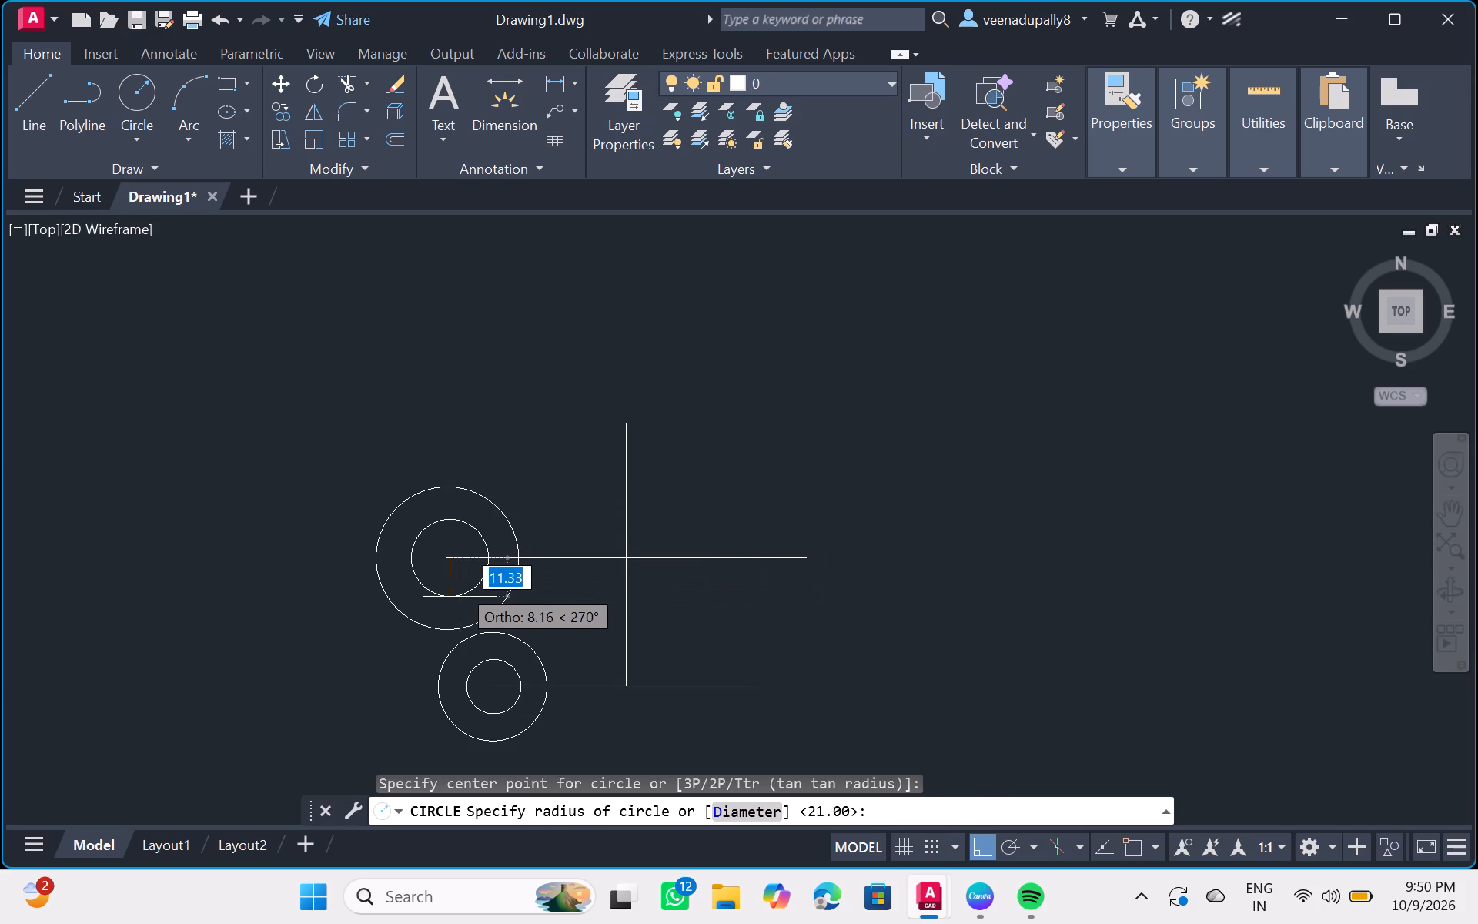
text(11)
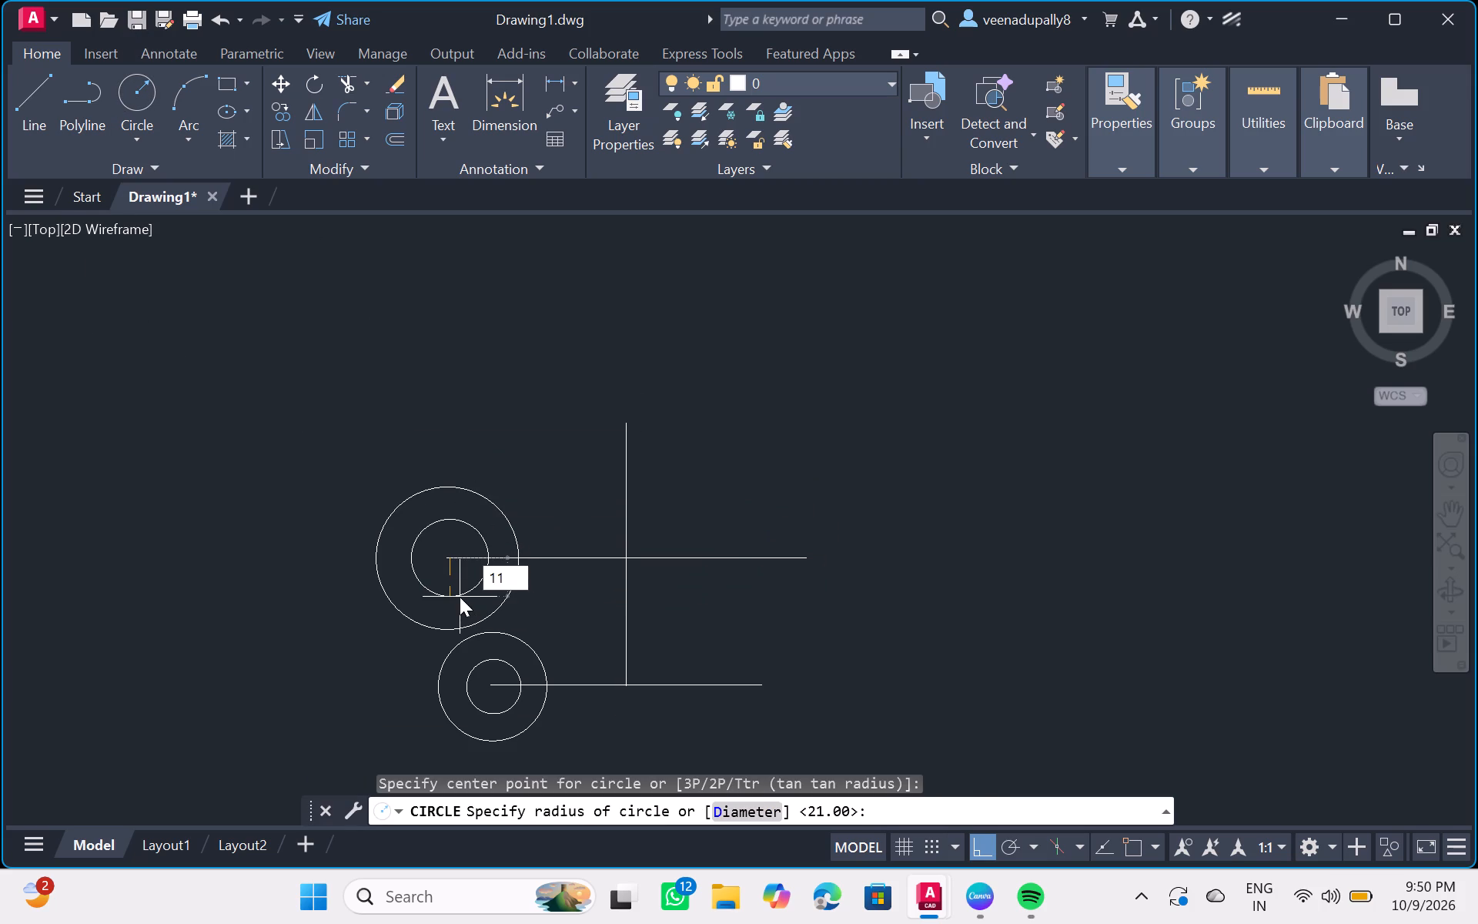
key(Return)
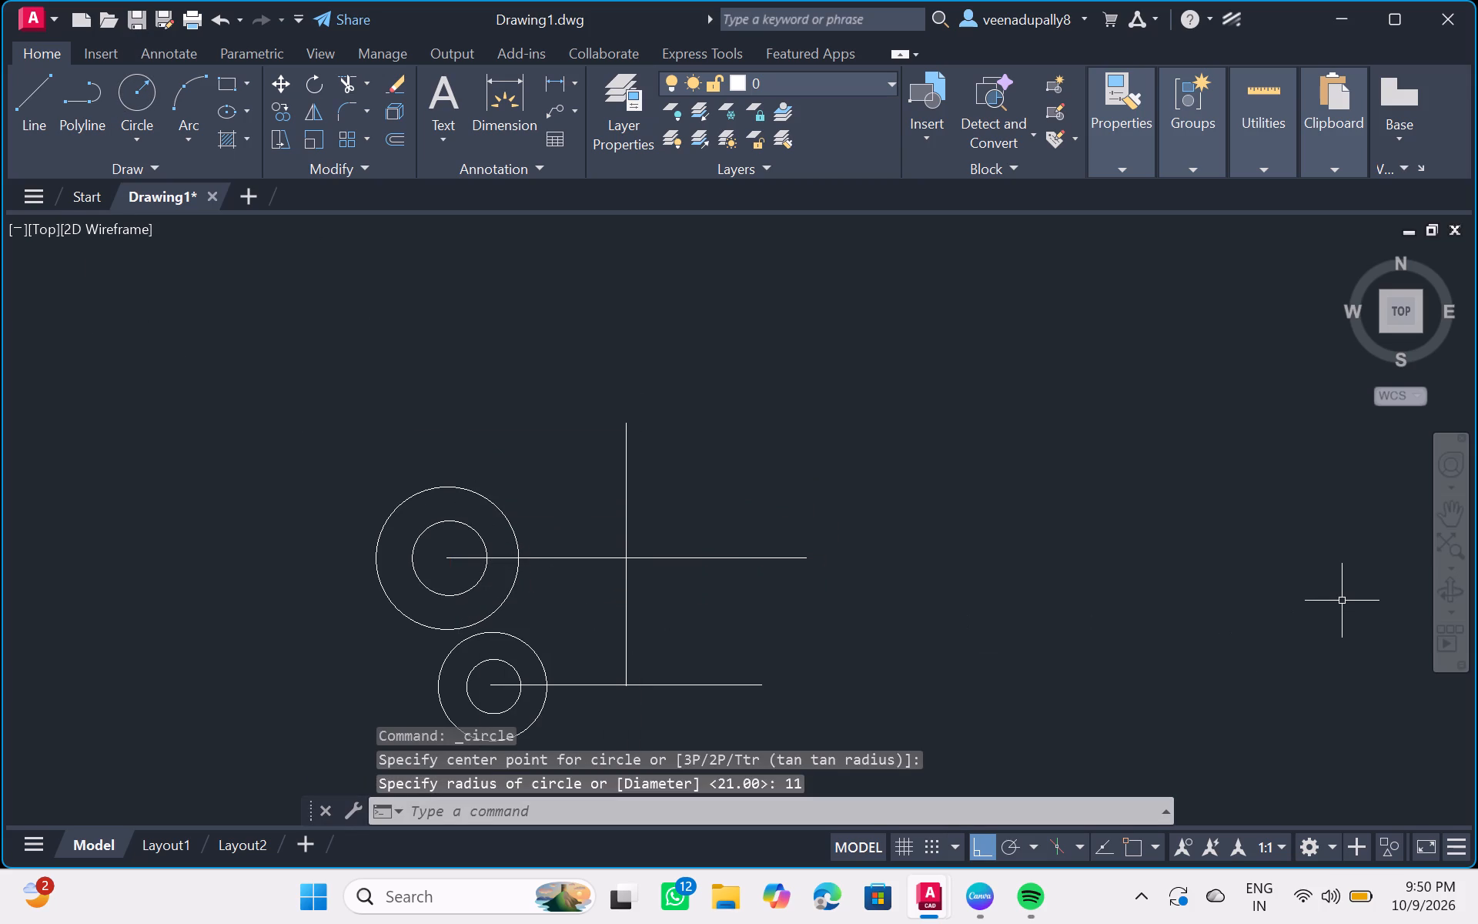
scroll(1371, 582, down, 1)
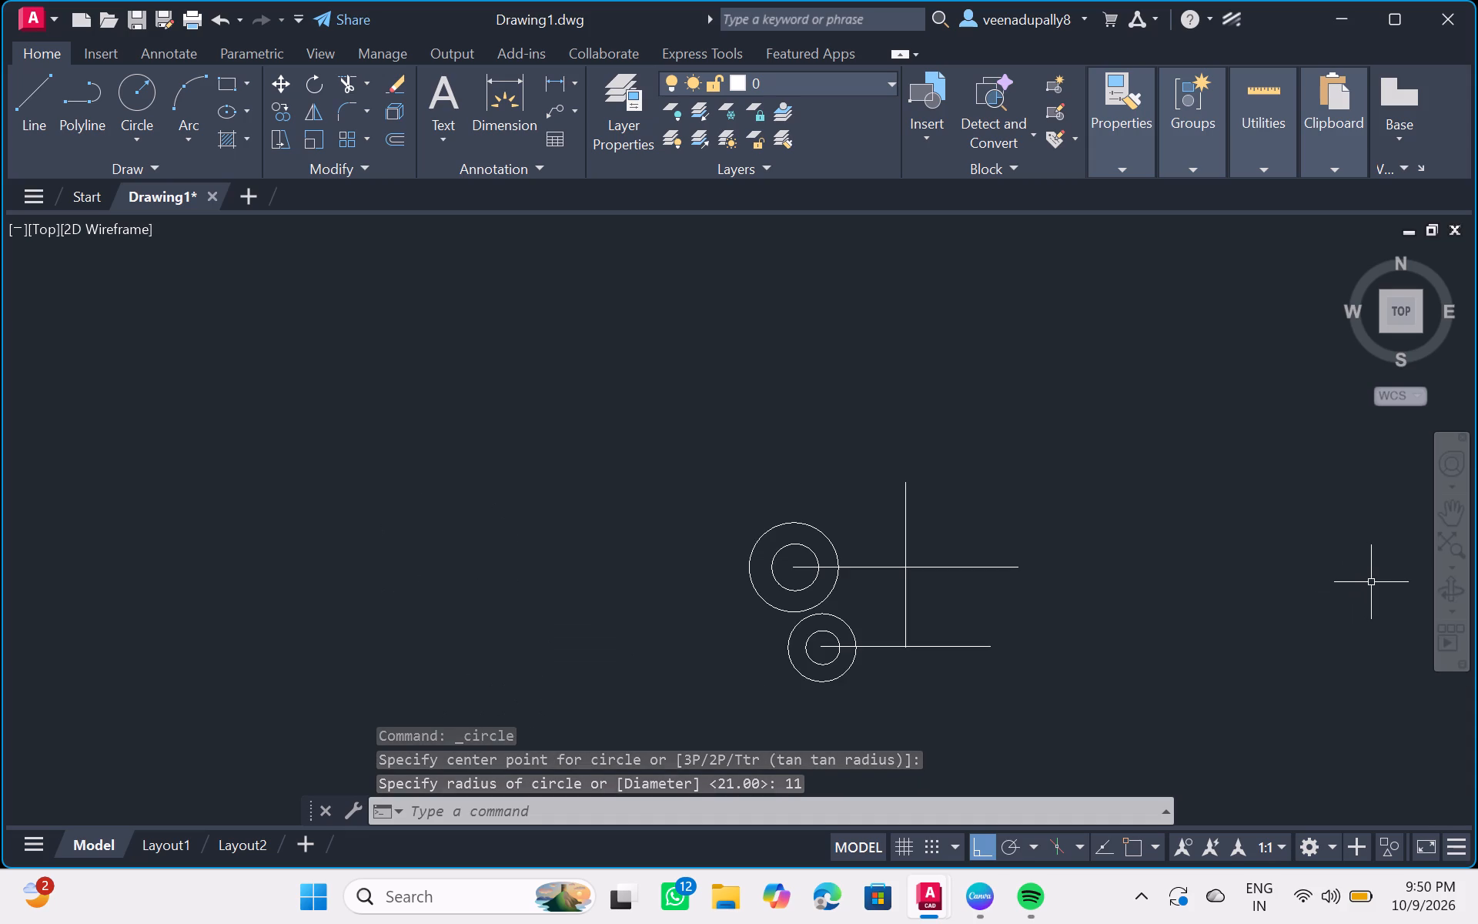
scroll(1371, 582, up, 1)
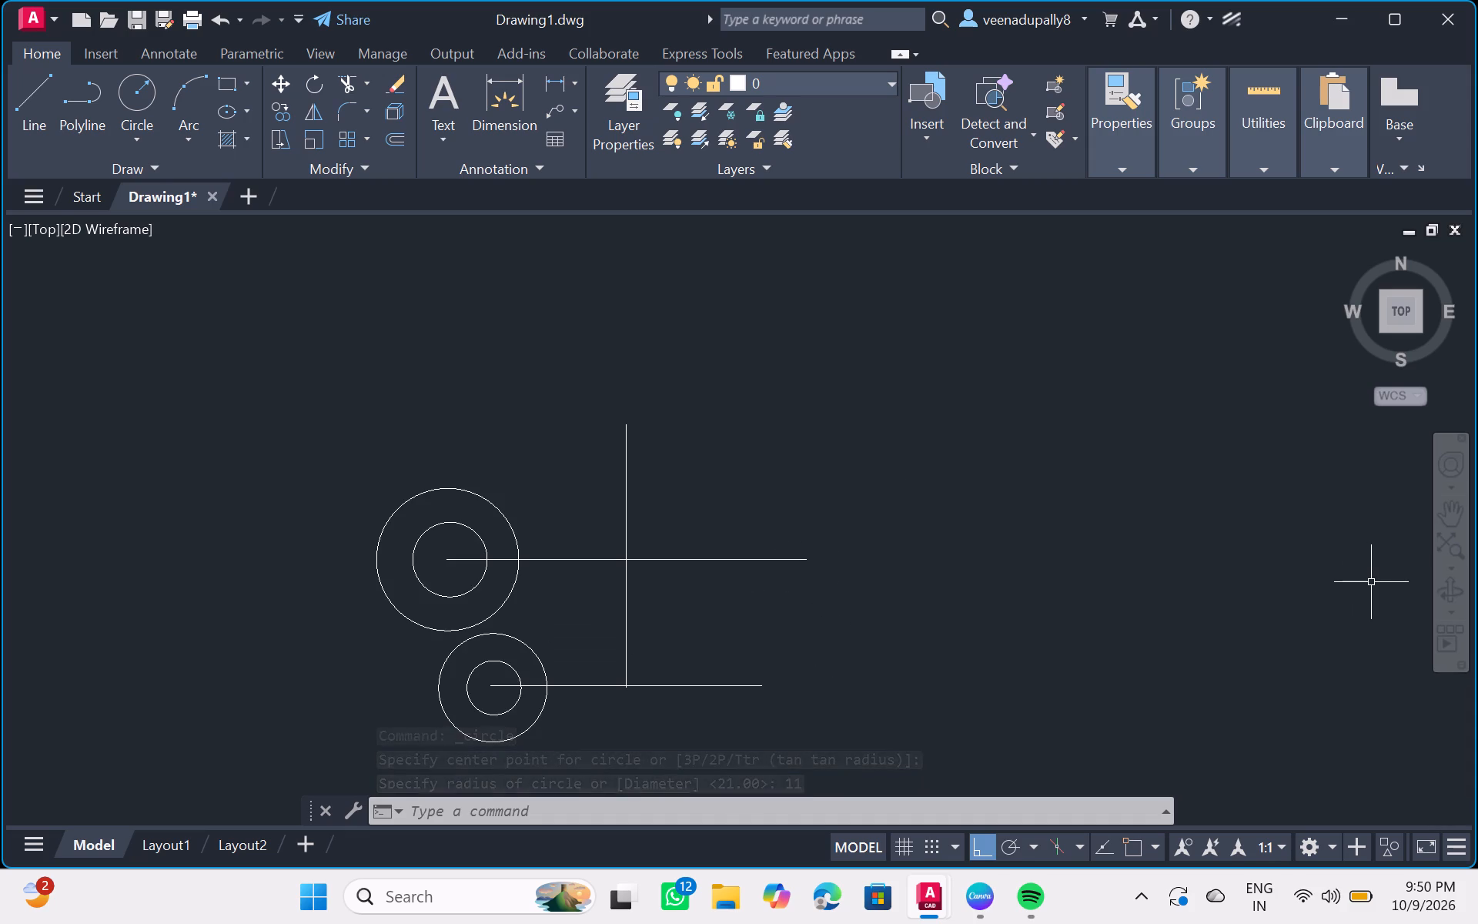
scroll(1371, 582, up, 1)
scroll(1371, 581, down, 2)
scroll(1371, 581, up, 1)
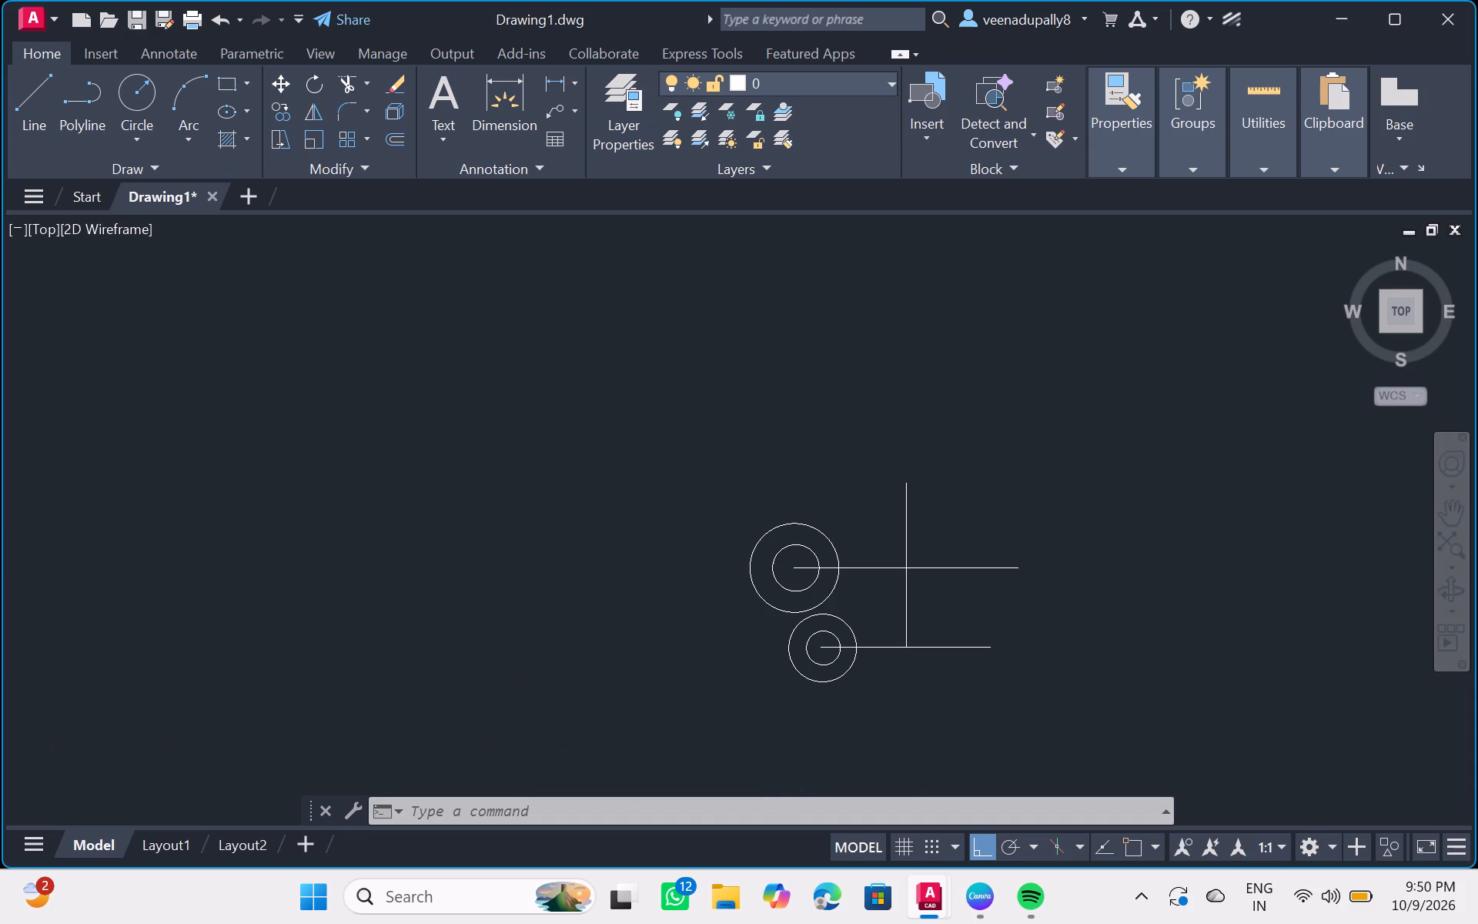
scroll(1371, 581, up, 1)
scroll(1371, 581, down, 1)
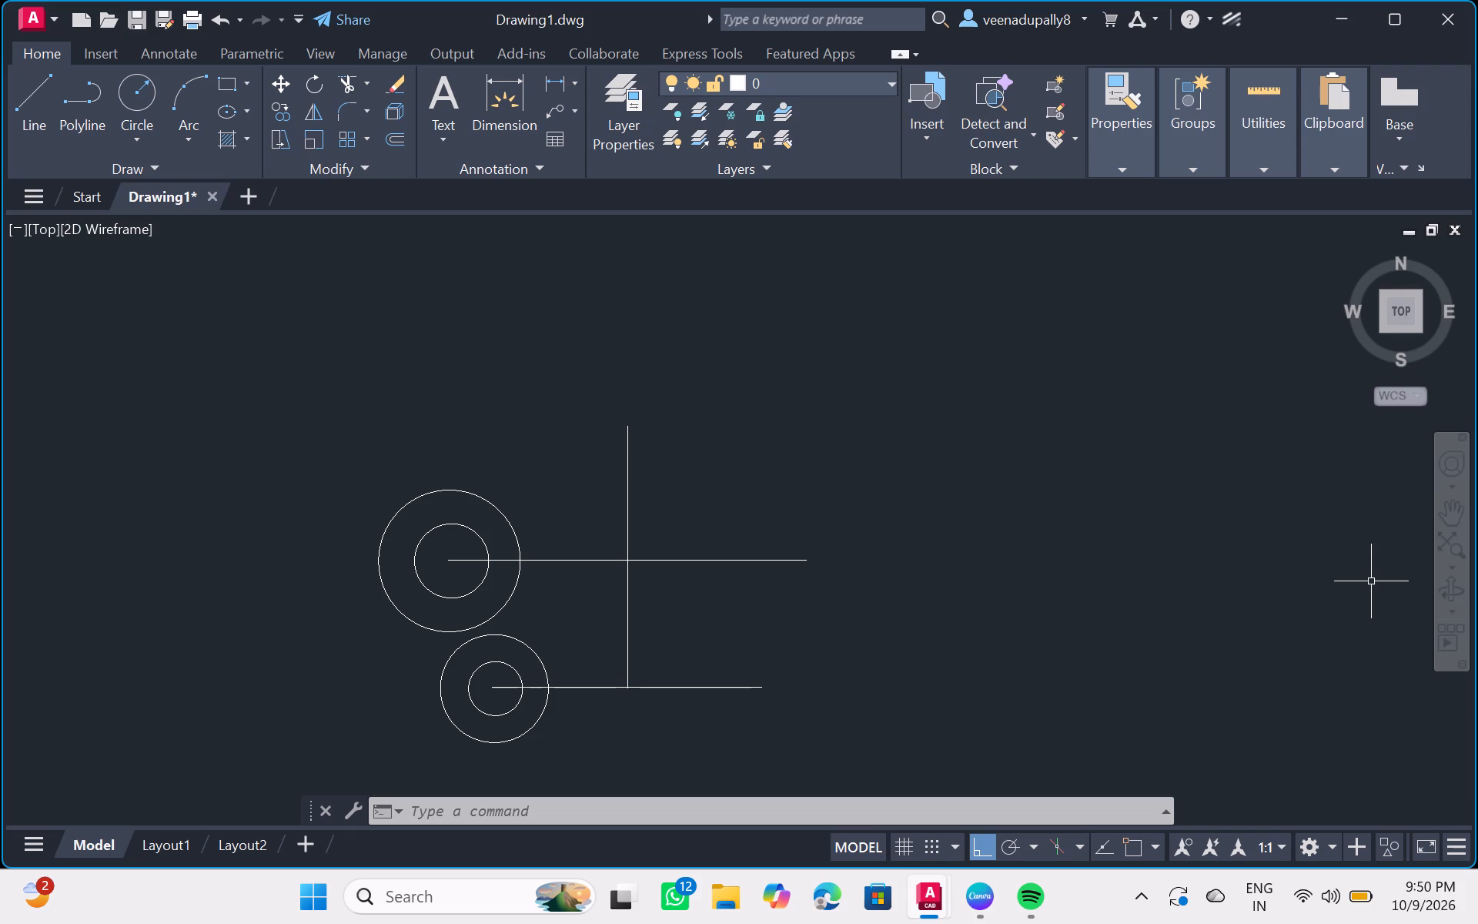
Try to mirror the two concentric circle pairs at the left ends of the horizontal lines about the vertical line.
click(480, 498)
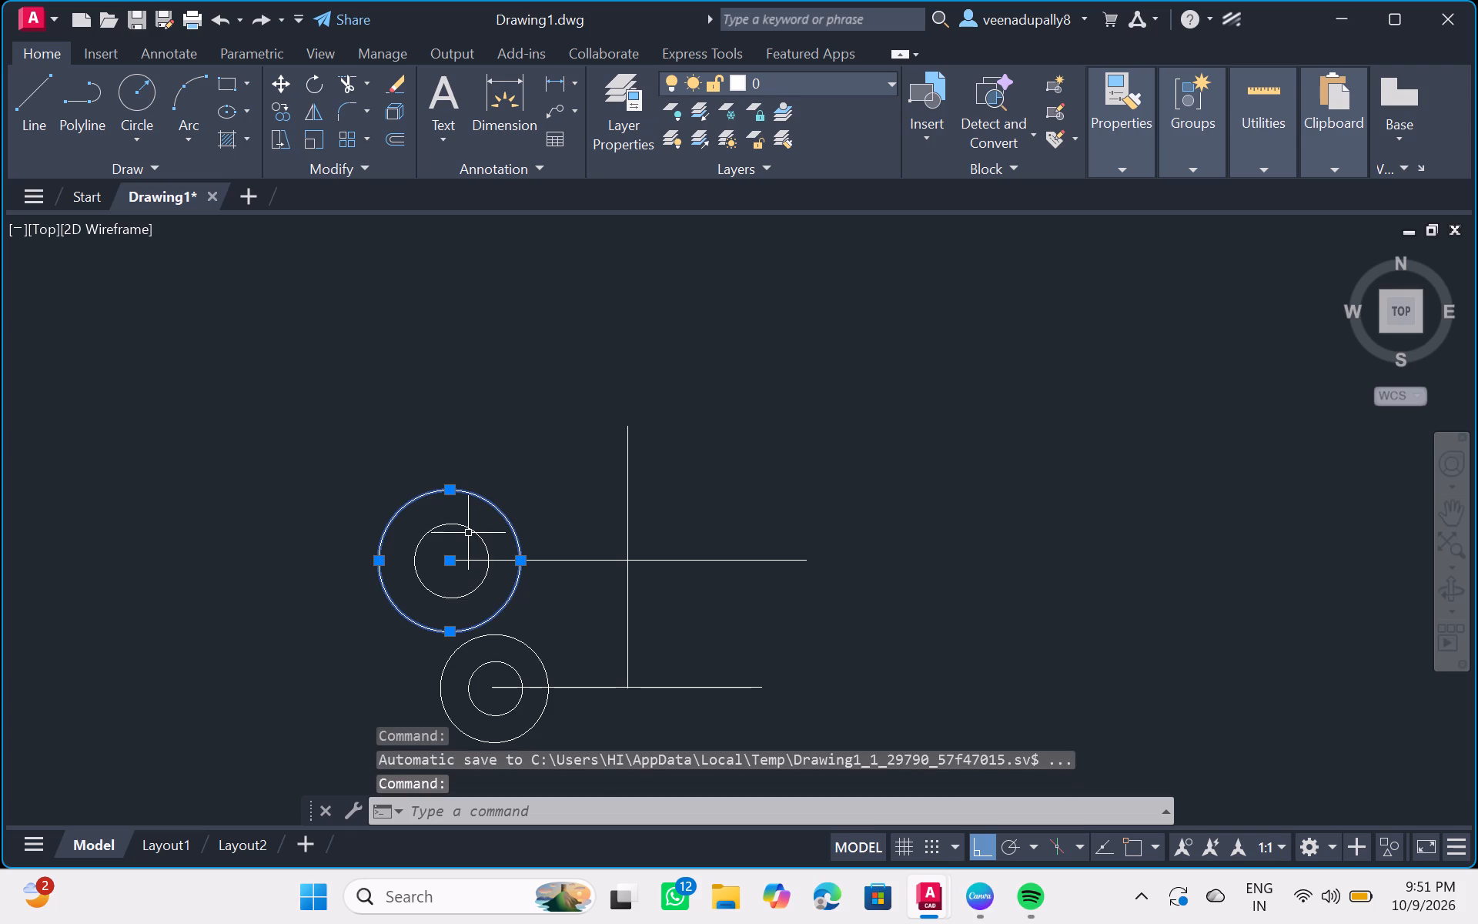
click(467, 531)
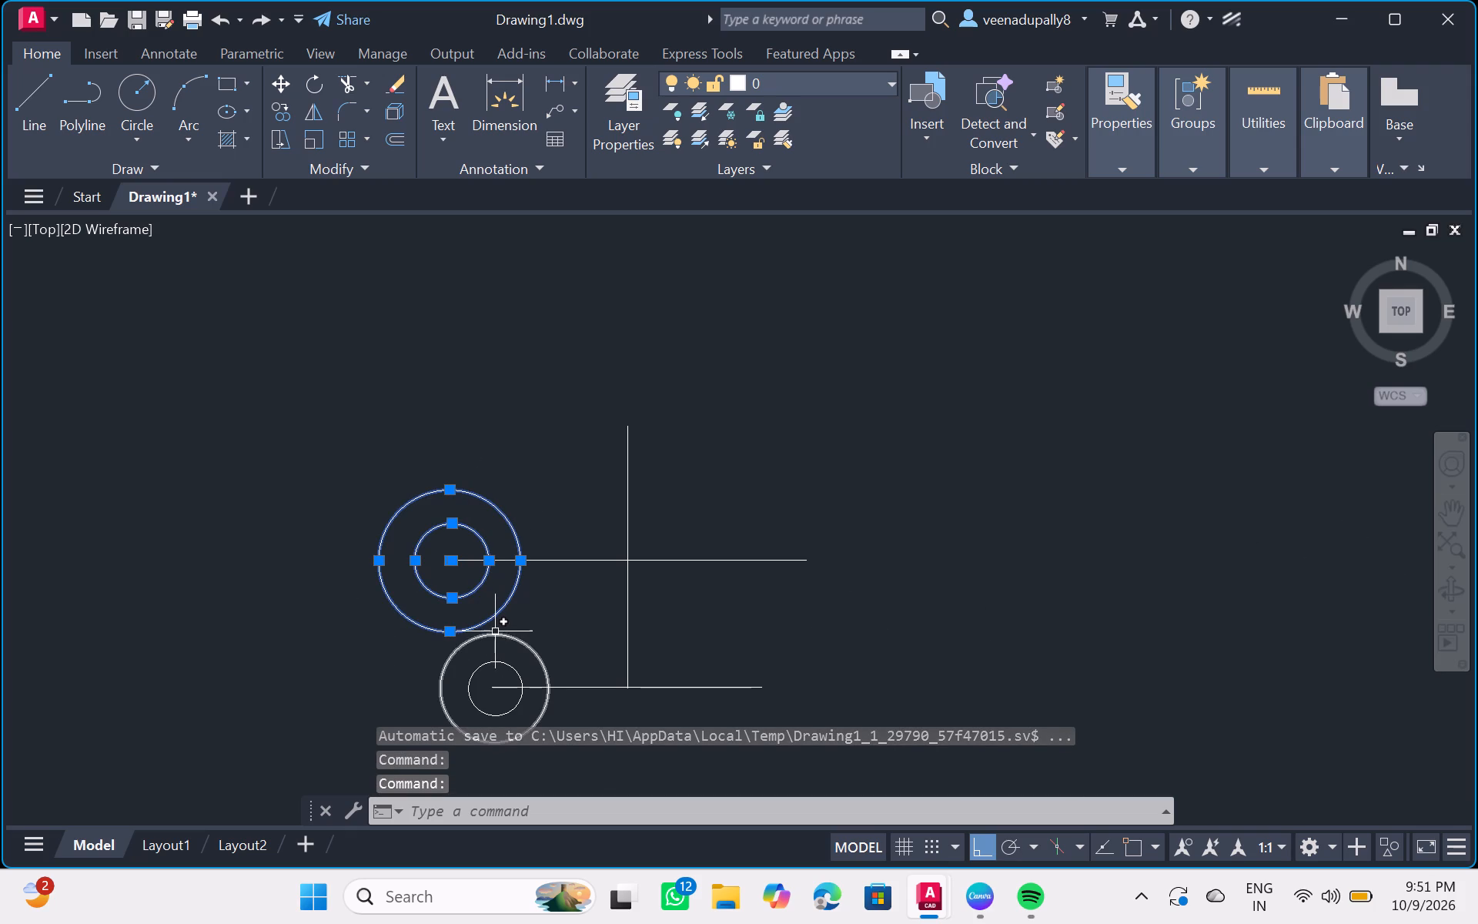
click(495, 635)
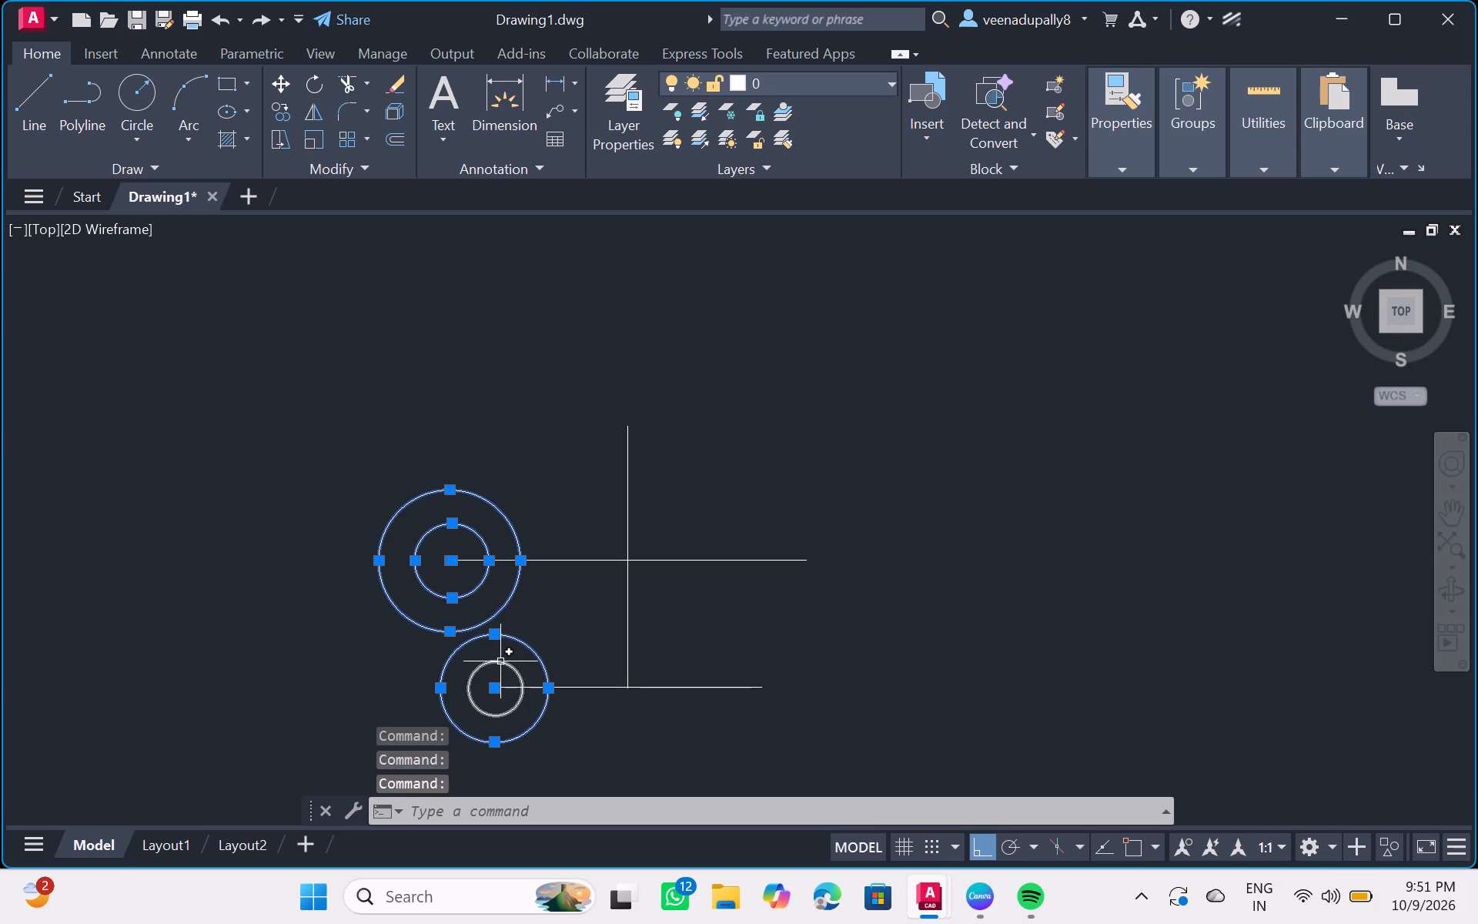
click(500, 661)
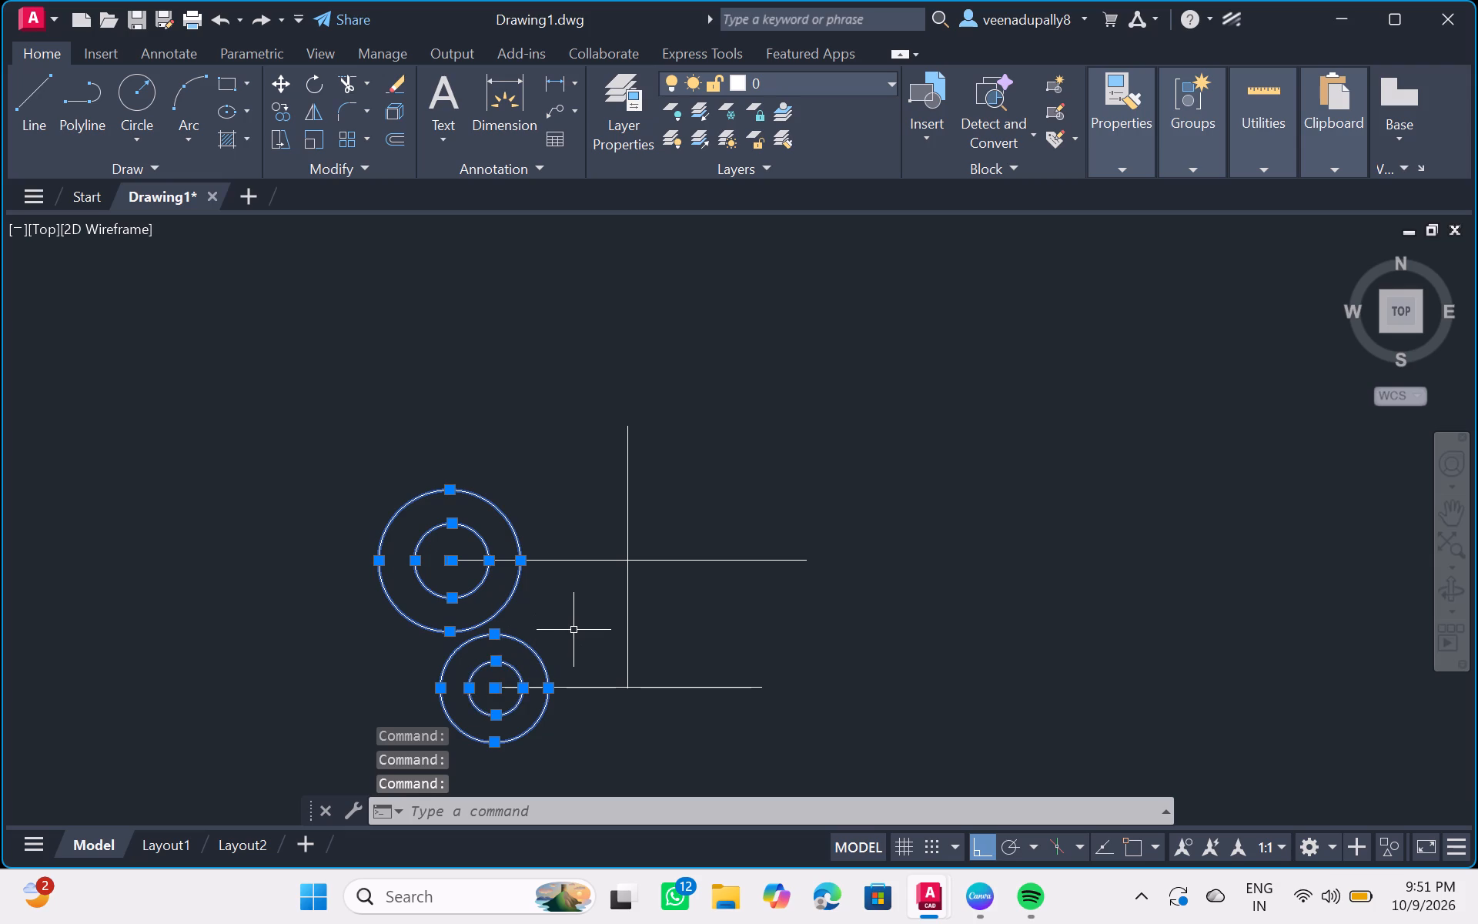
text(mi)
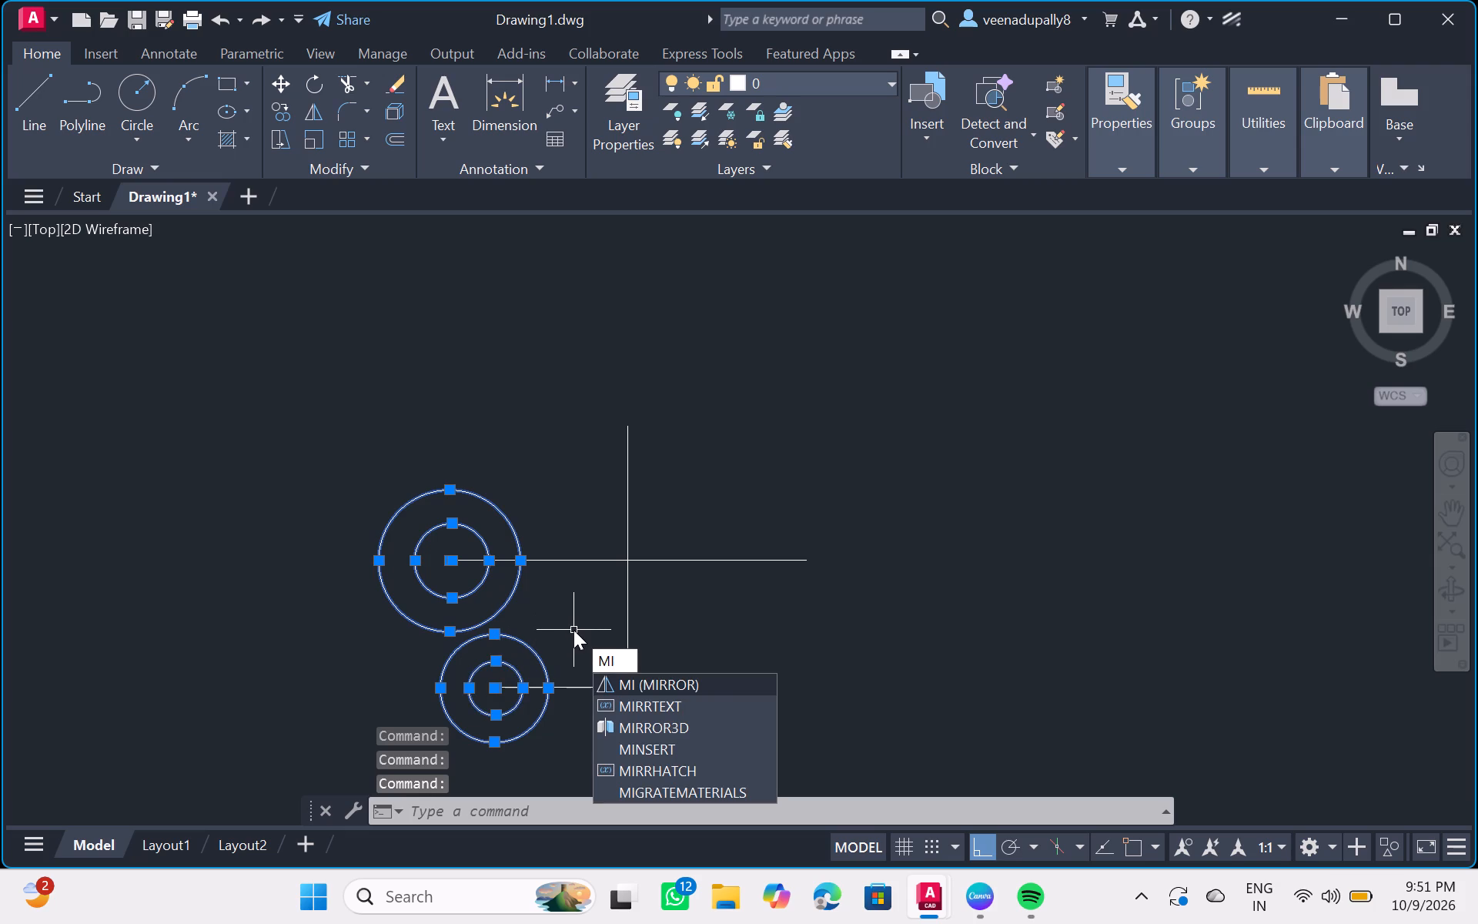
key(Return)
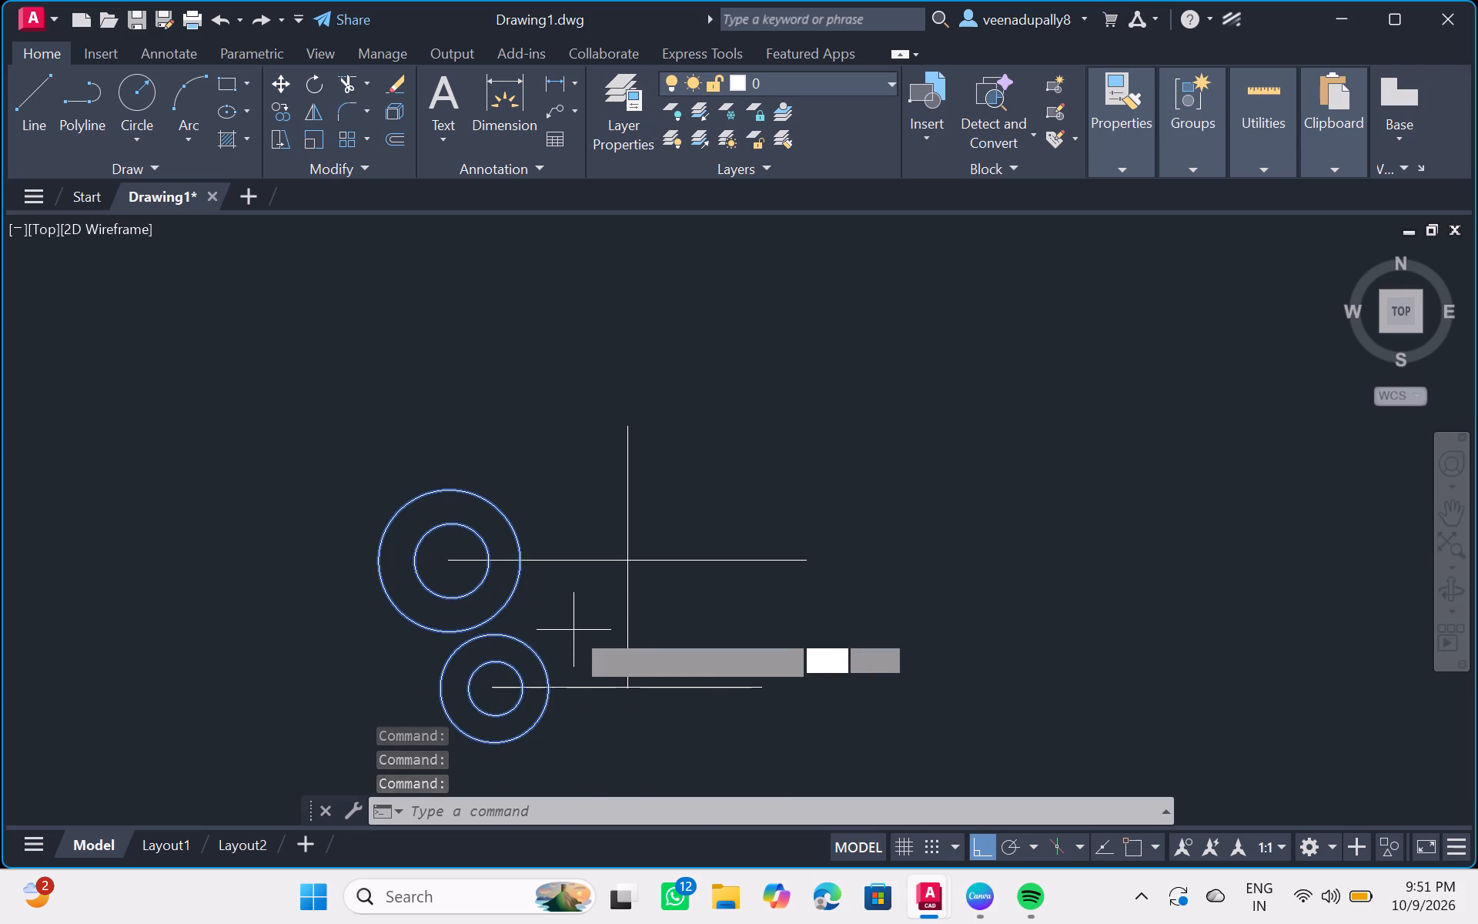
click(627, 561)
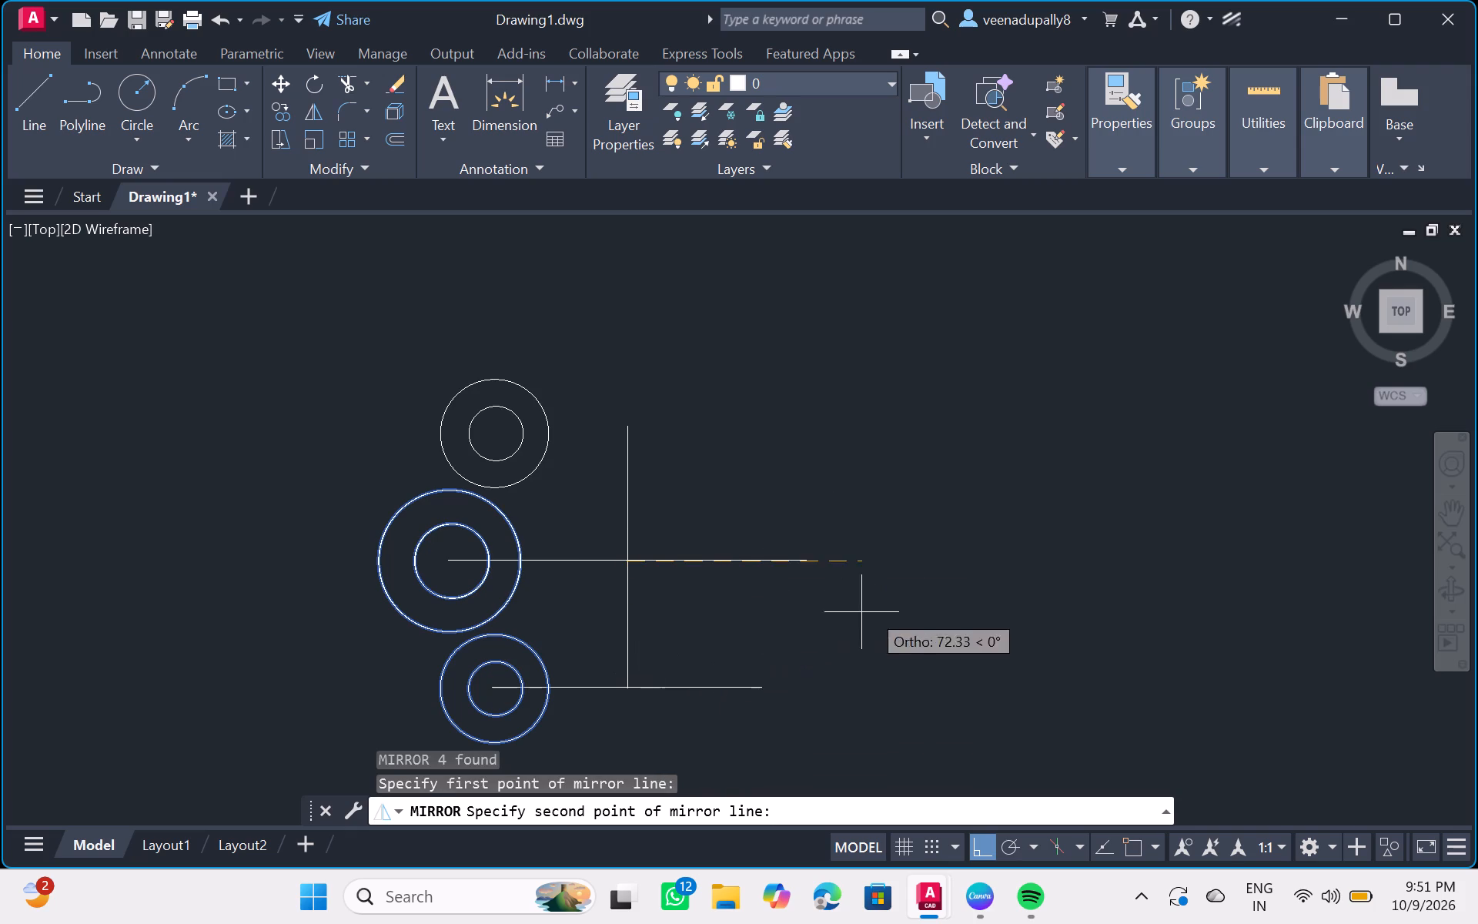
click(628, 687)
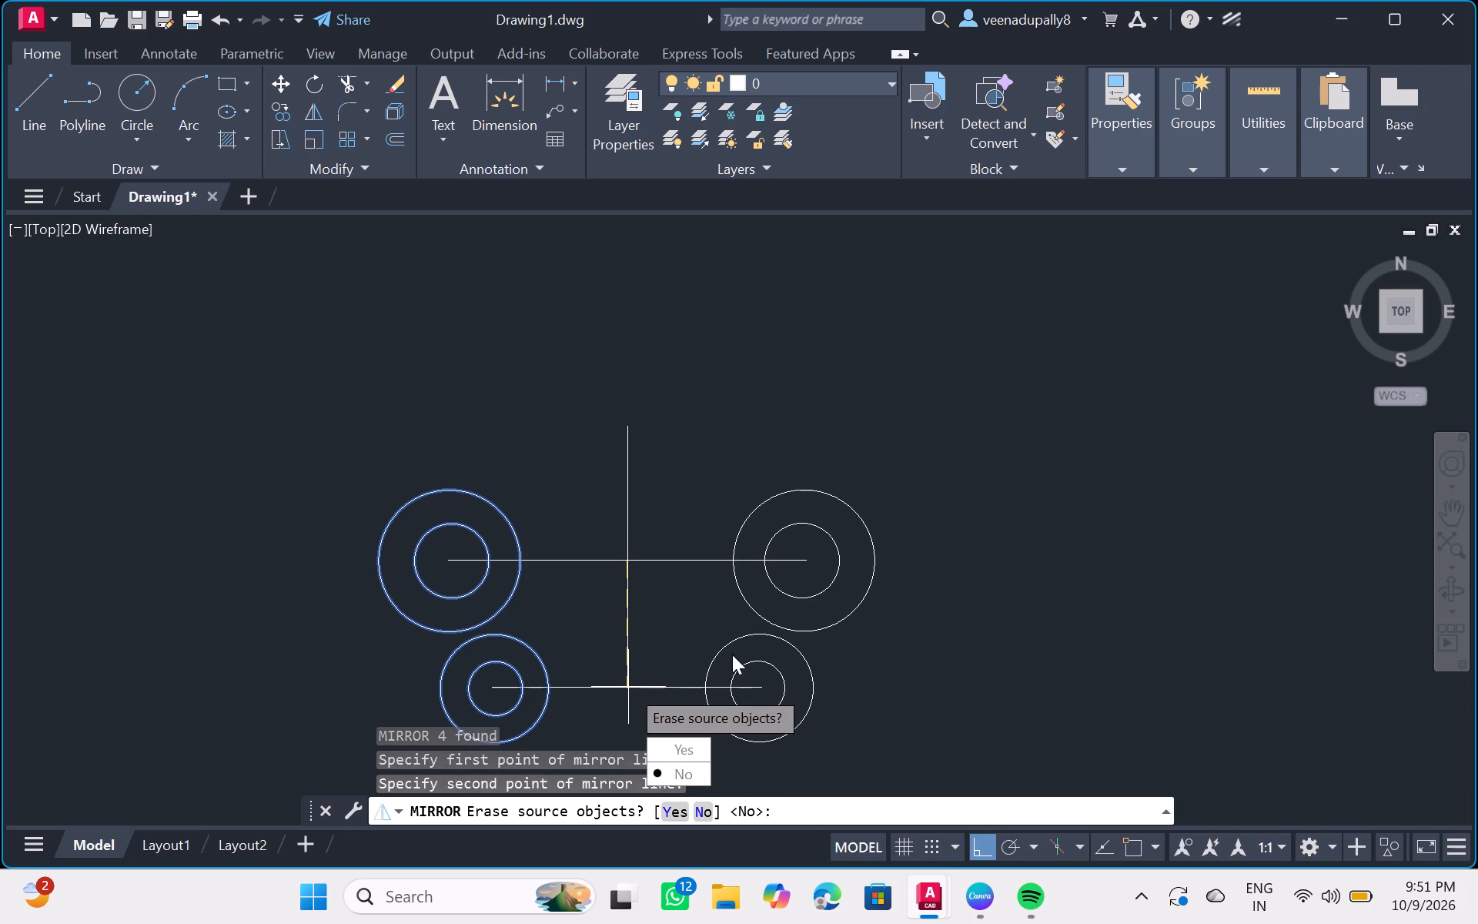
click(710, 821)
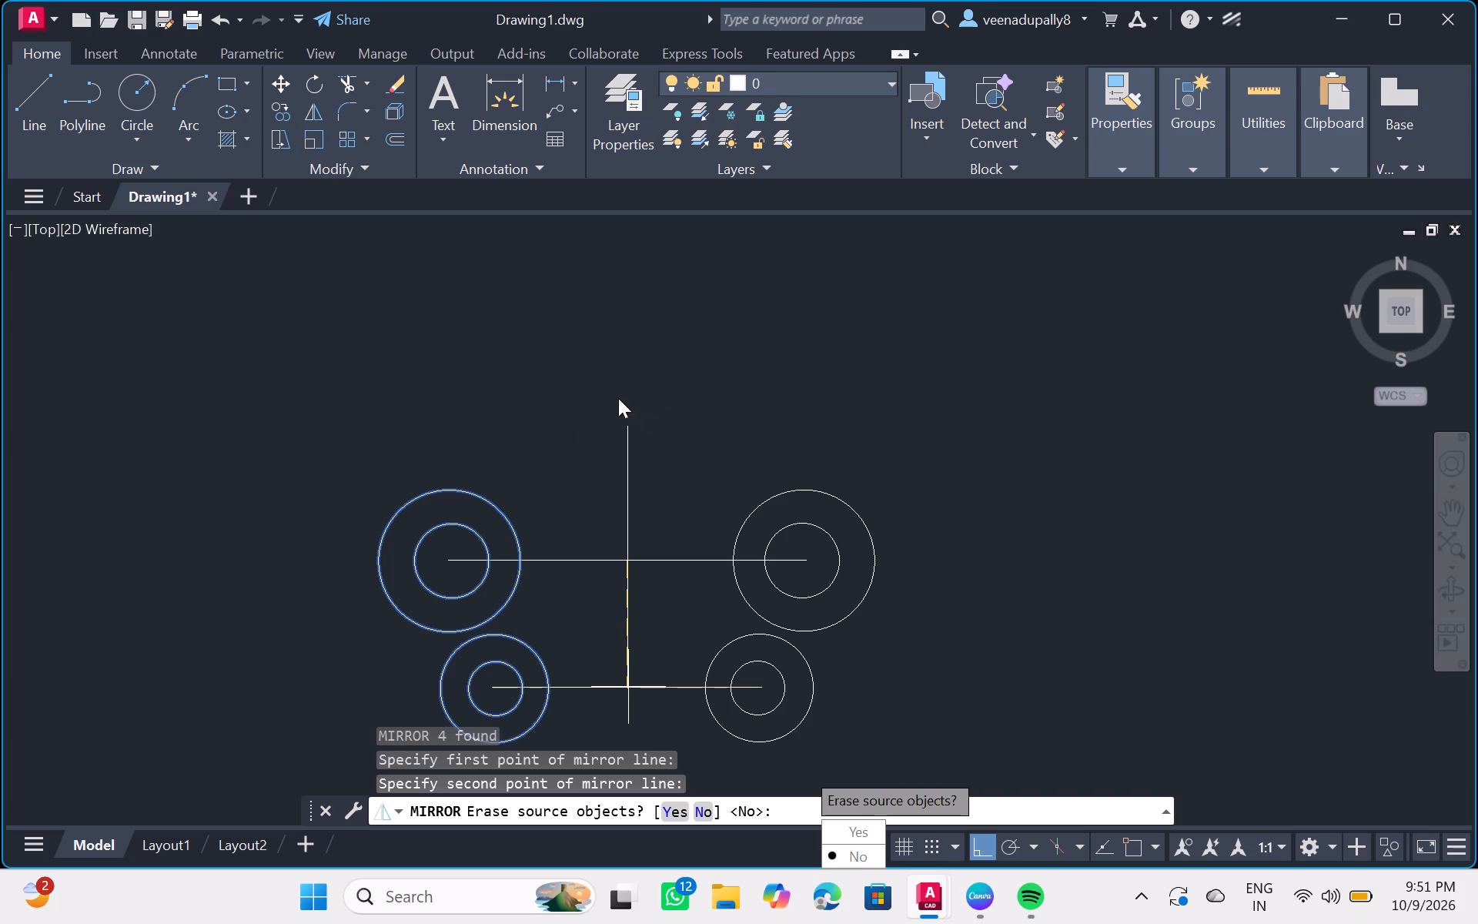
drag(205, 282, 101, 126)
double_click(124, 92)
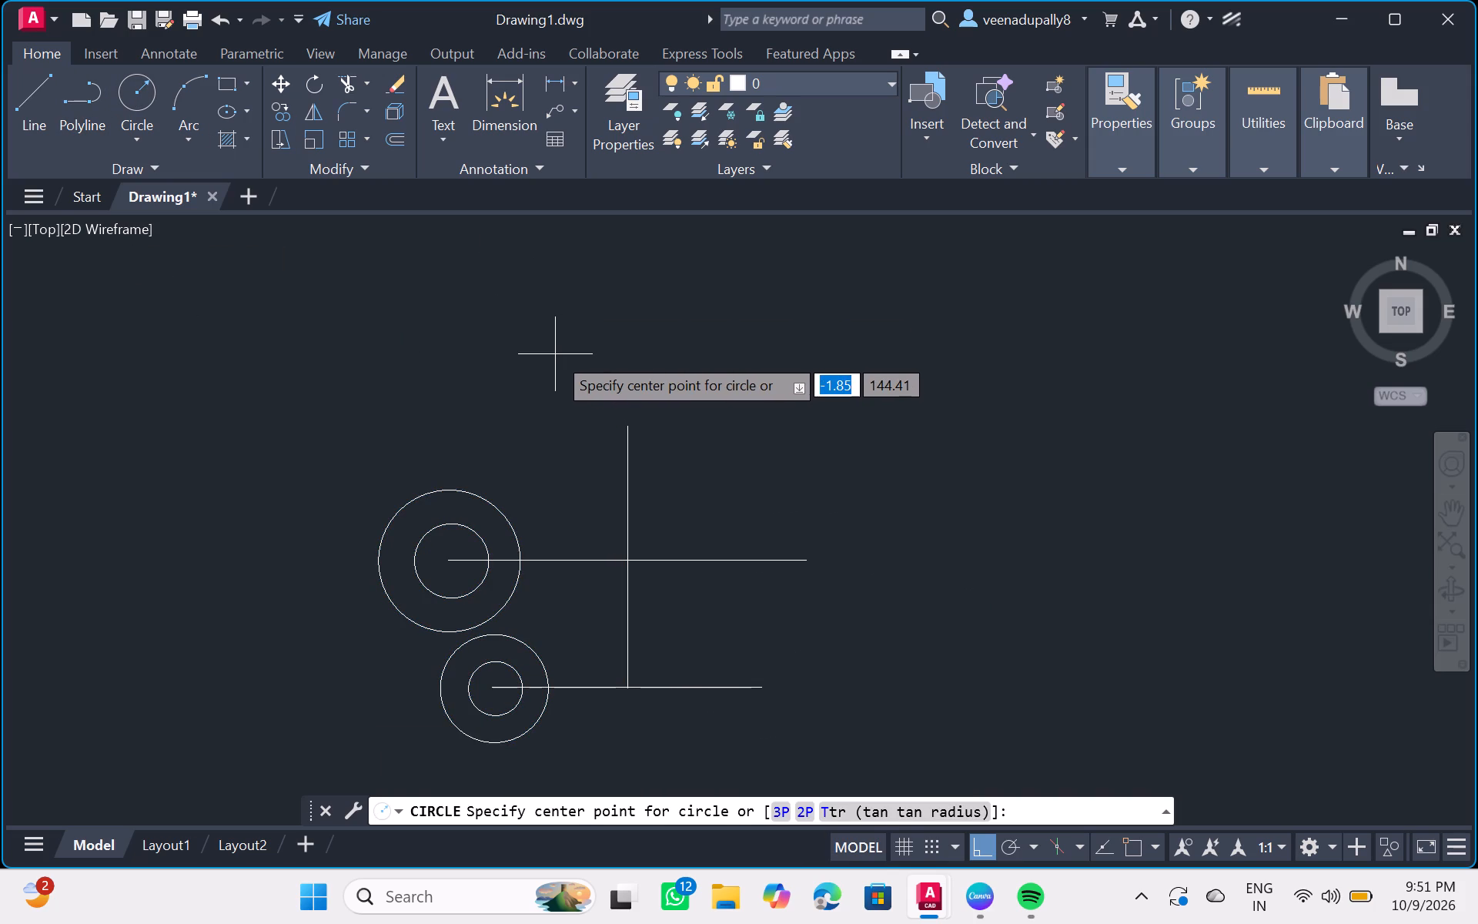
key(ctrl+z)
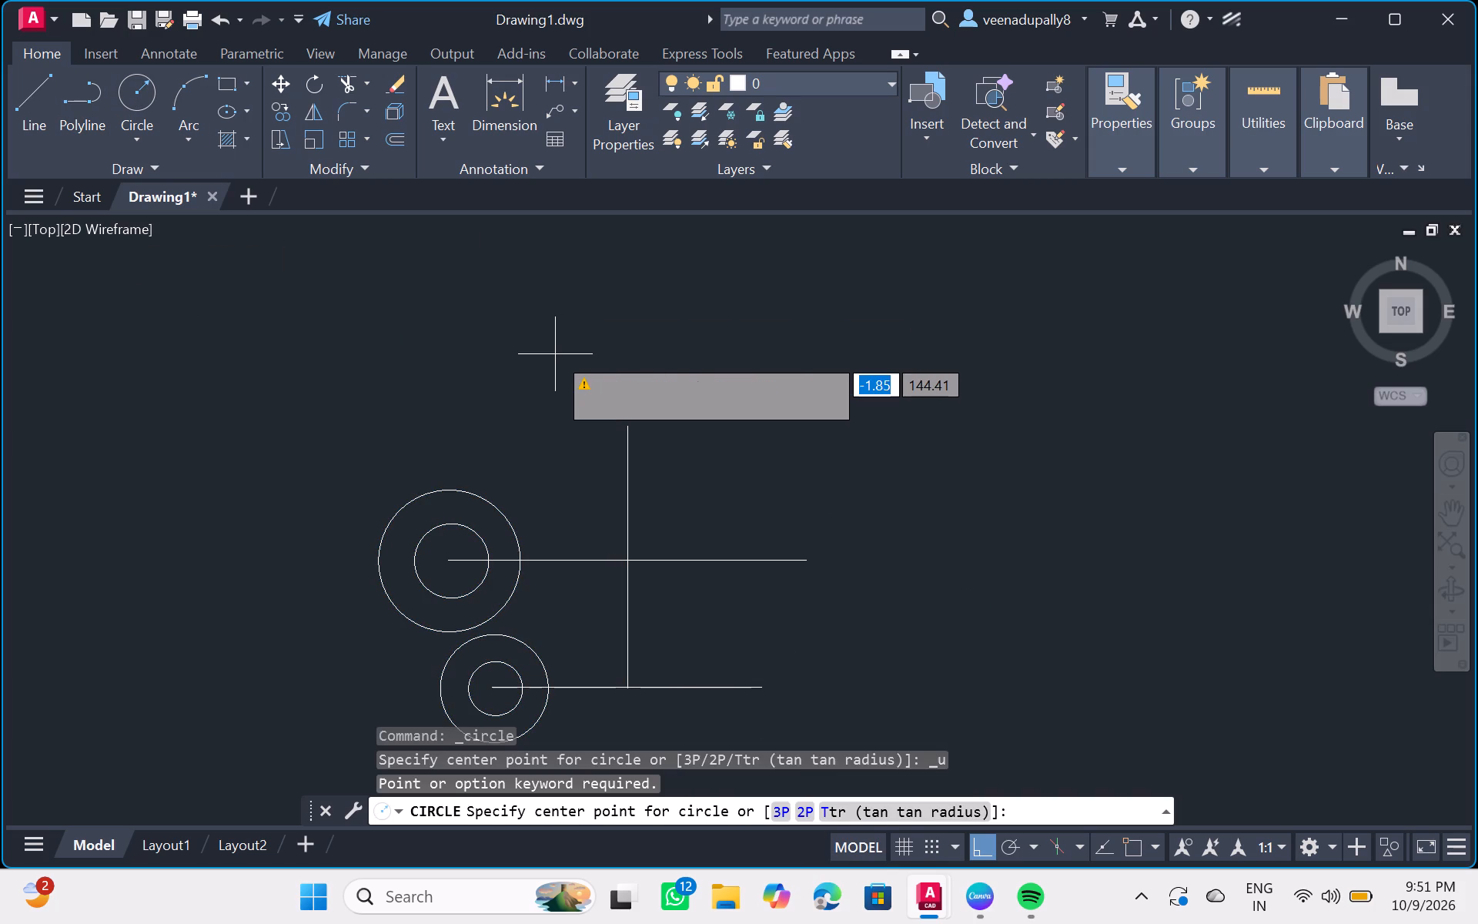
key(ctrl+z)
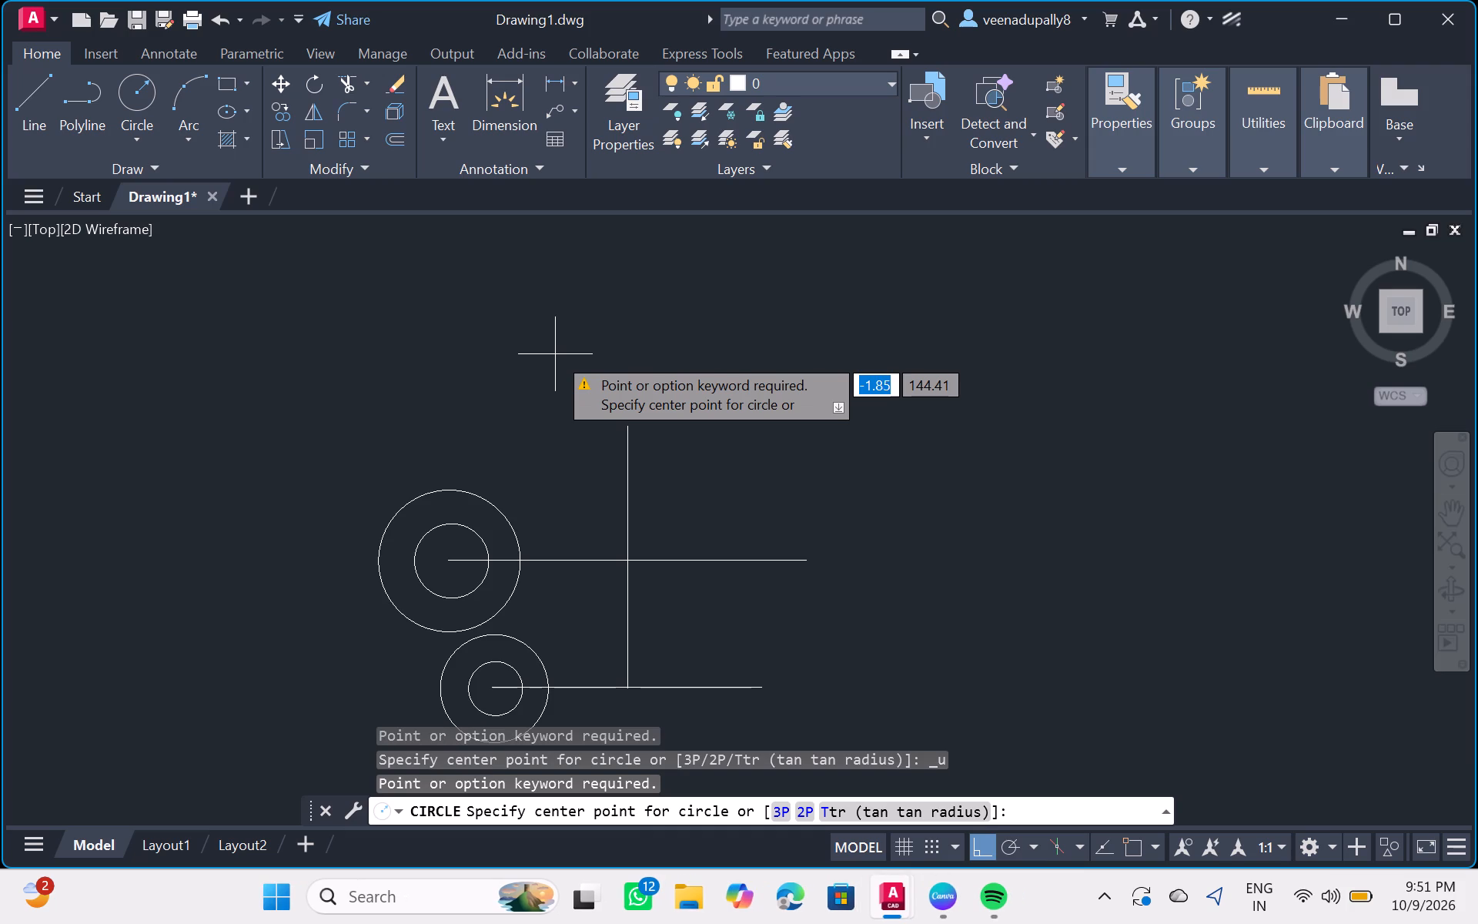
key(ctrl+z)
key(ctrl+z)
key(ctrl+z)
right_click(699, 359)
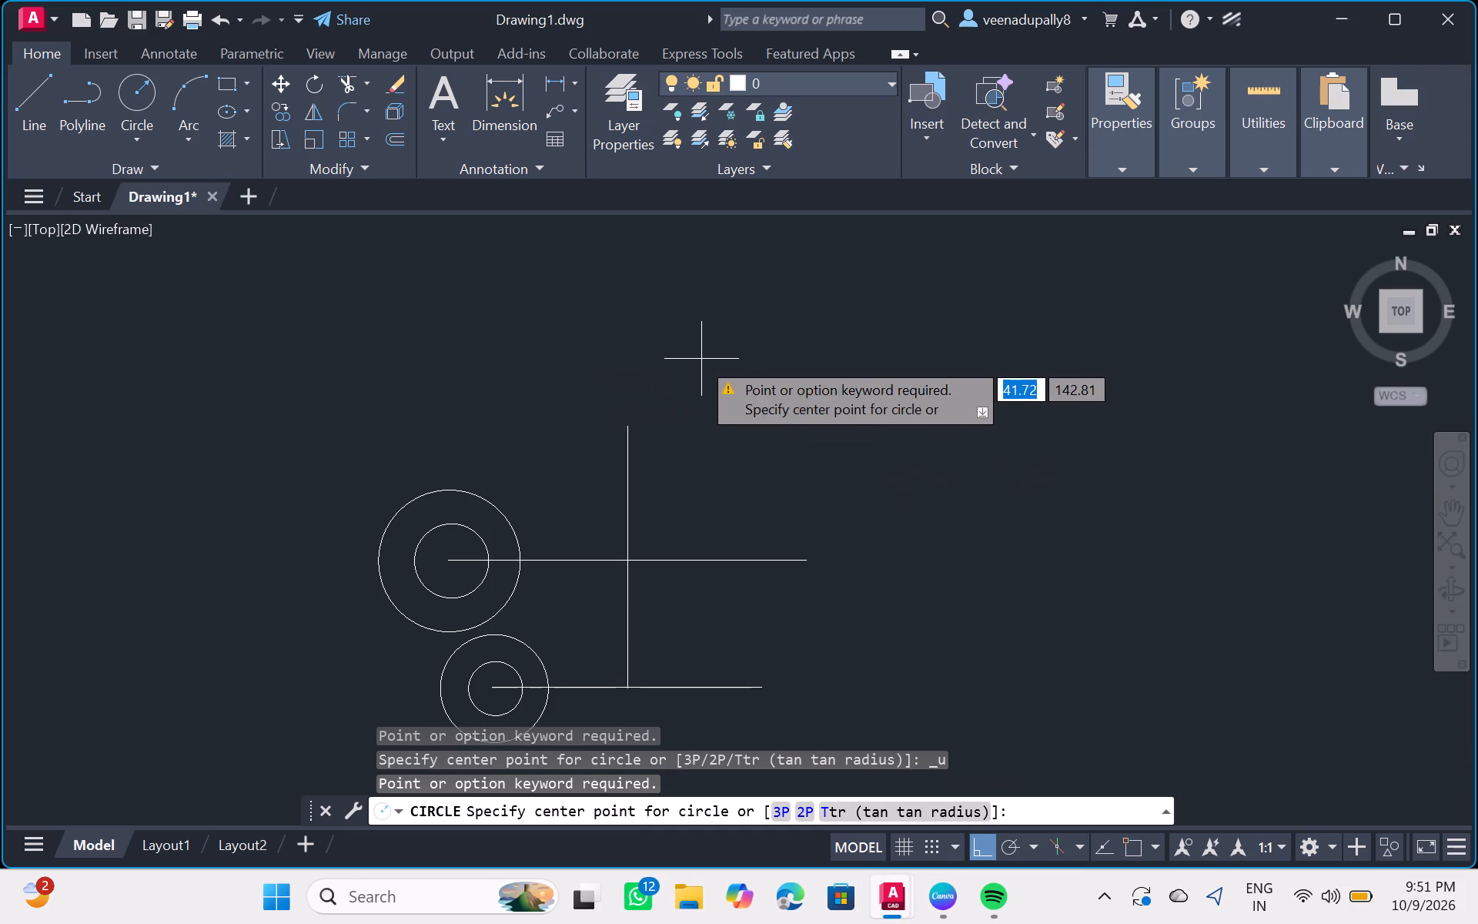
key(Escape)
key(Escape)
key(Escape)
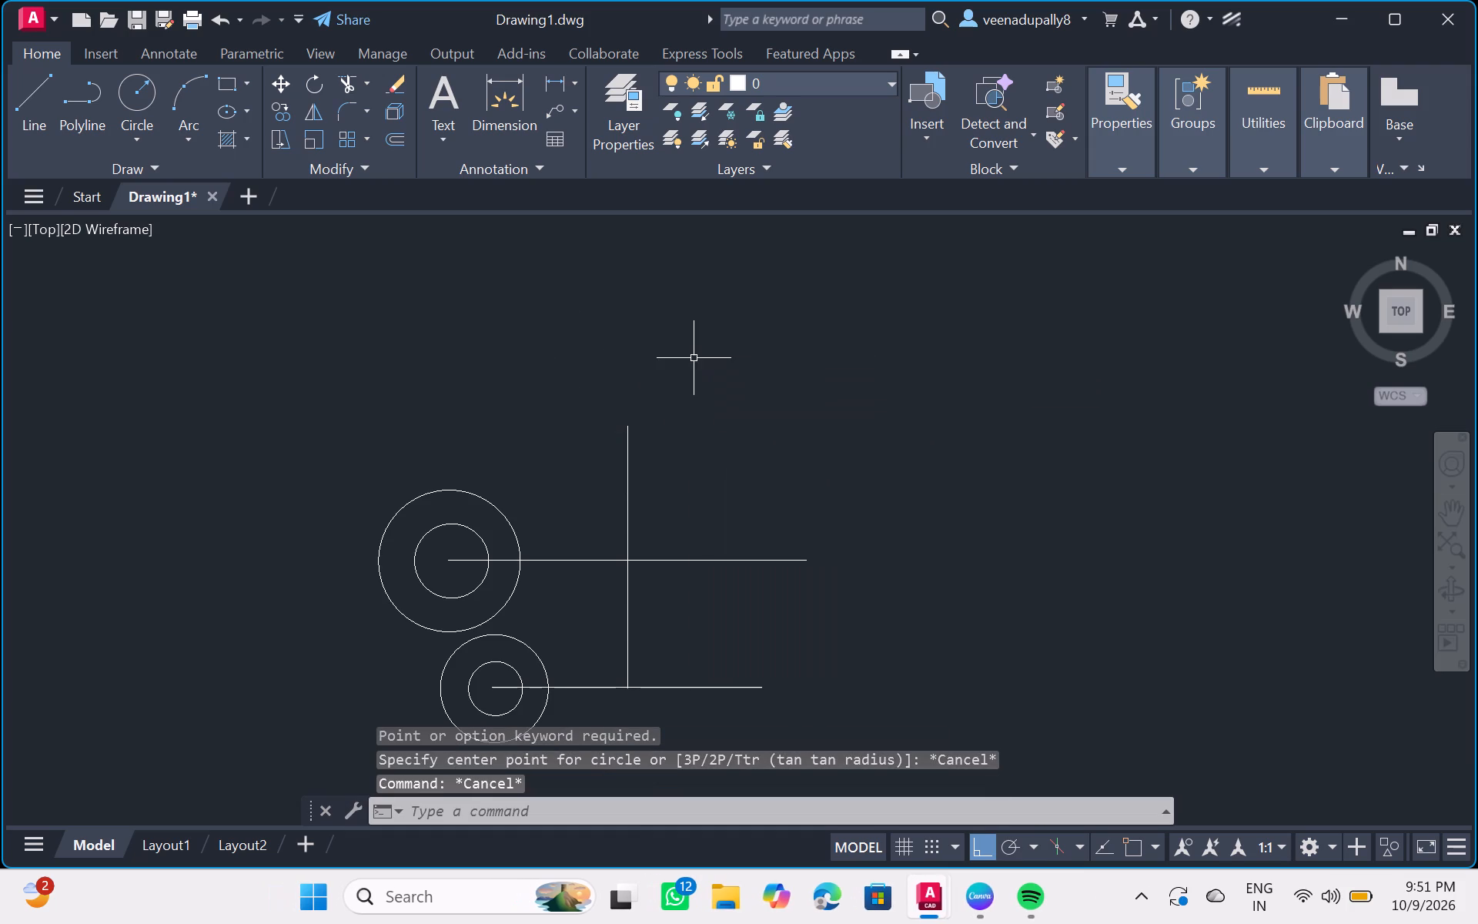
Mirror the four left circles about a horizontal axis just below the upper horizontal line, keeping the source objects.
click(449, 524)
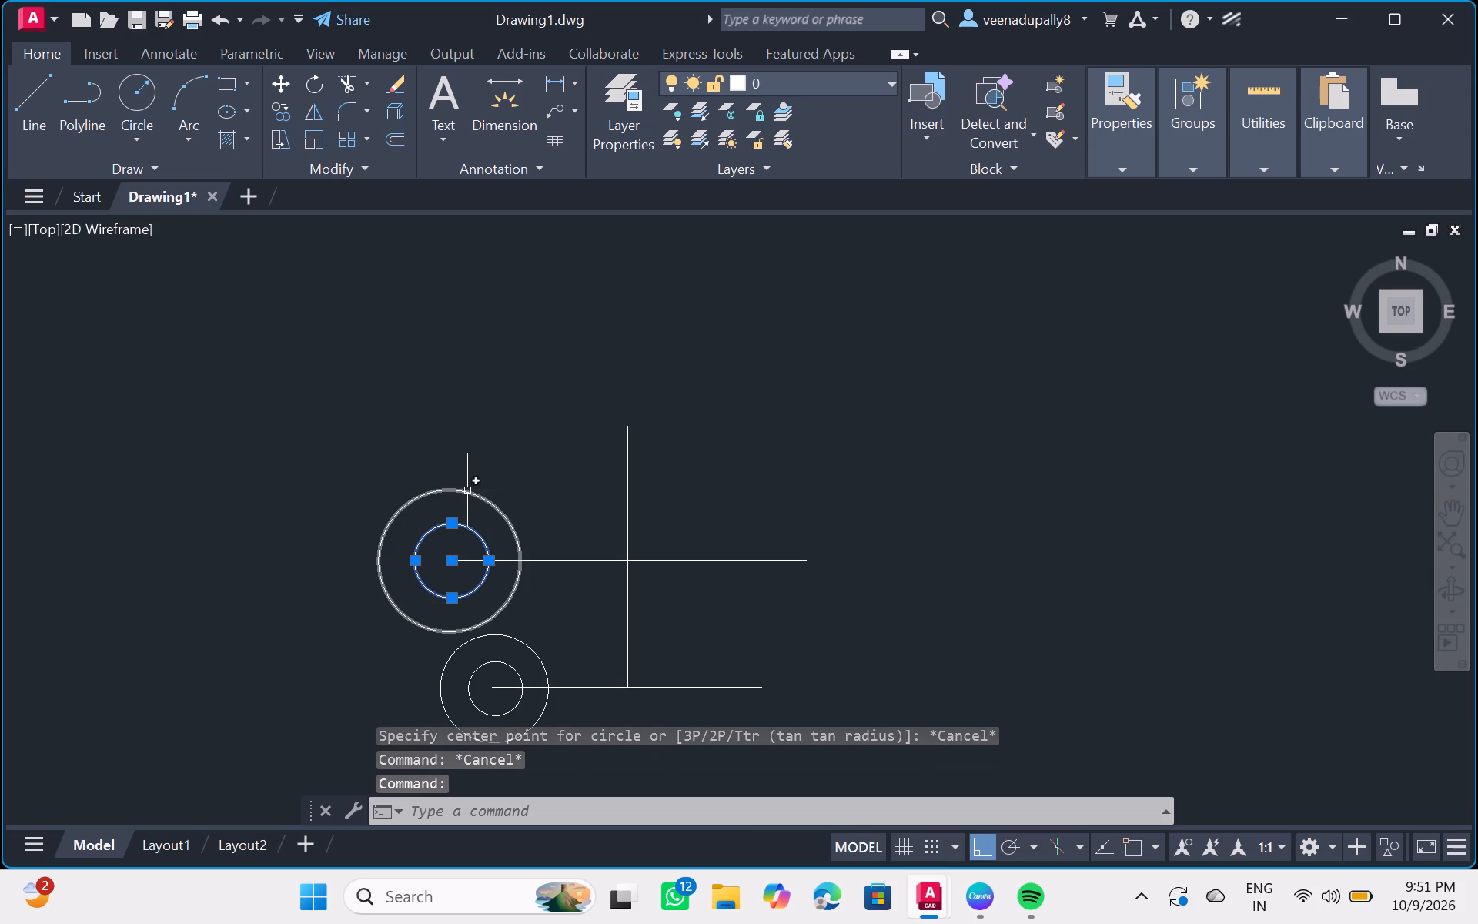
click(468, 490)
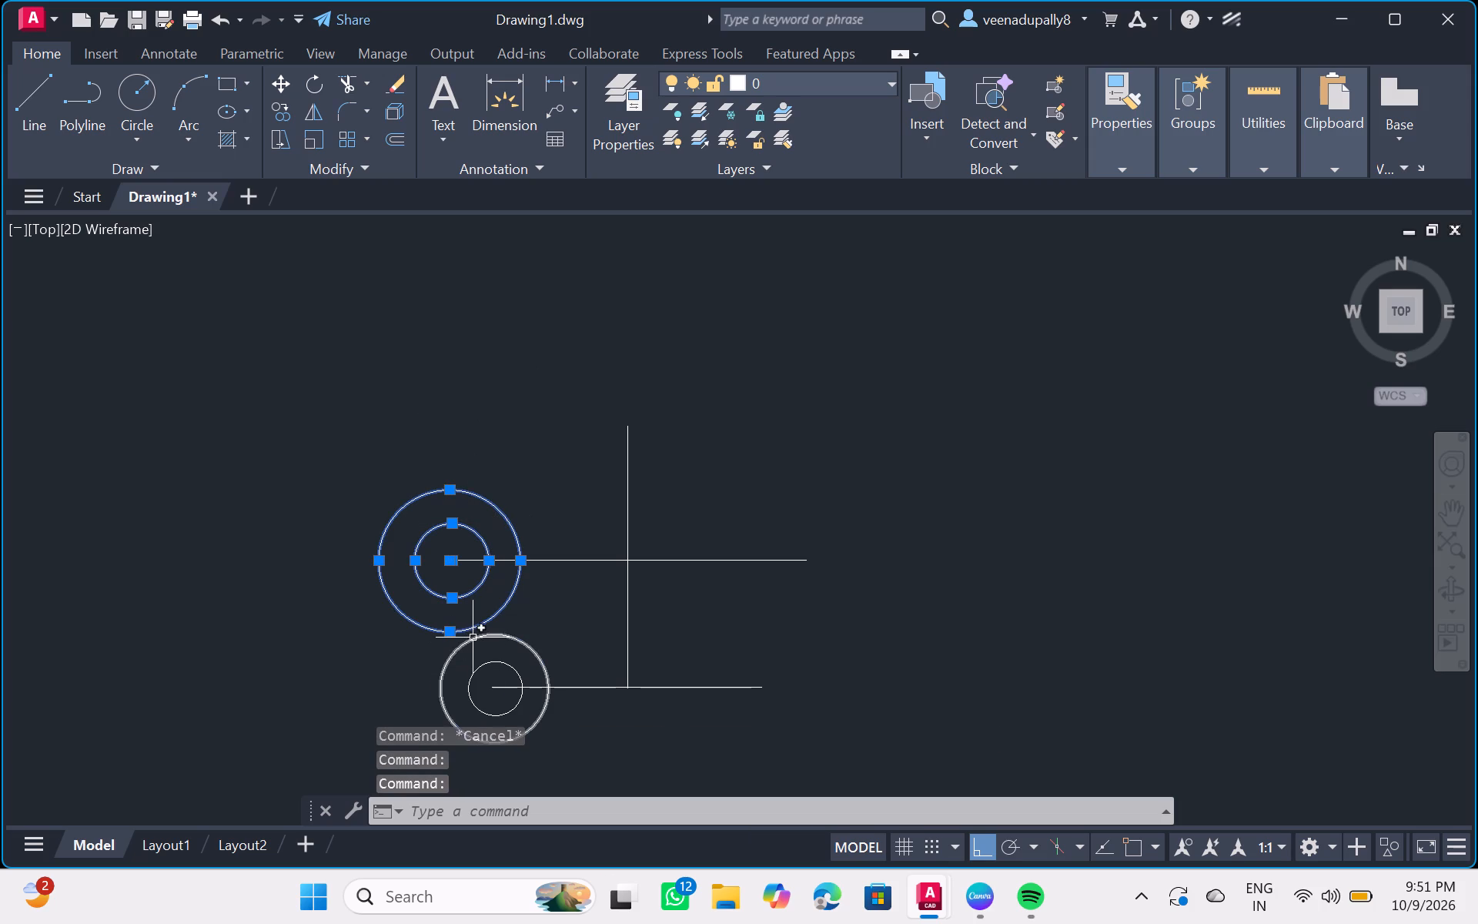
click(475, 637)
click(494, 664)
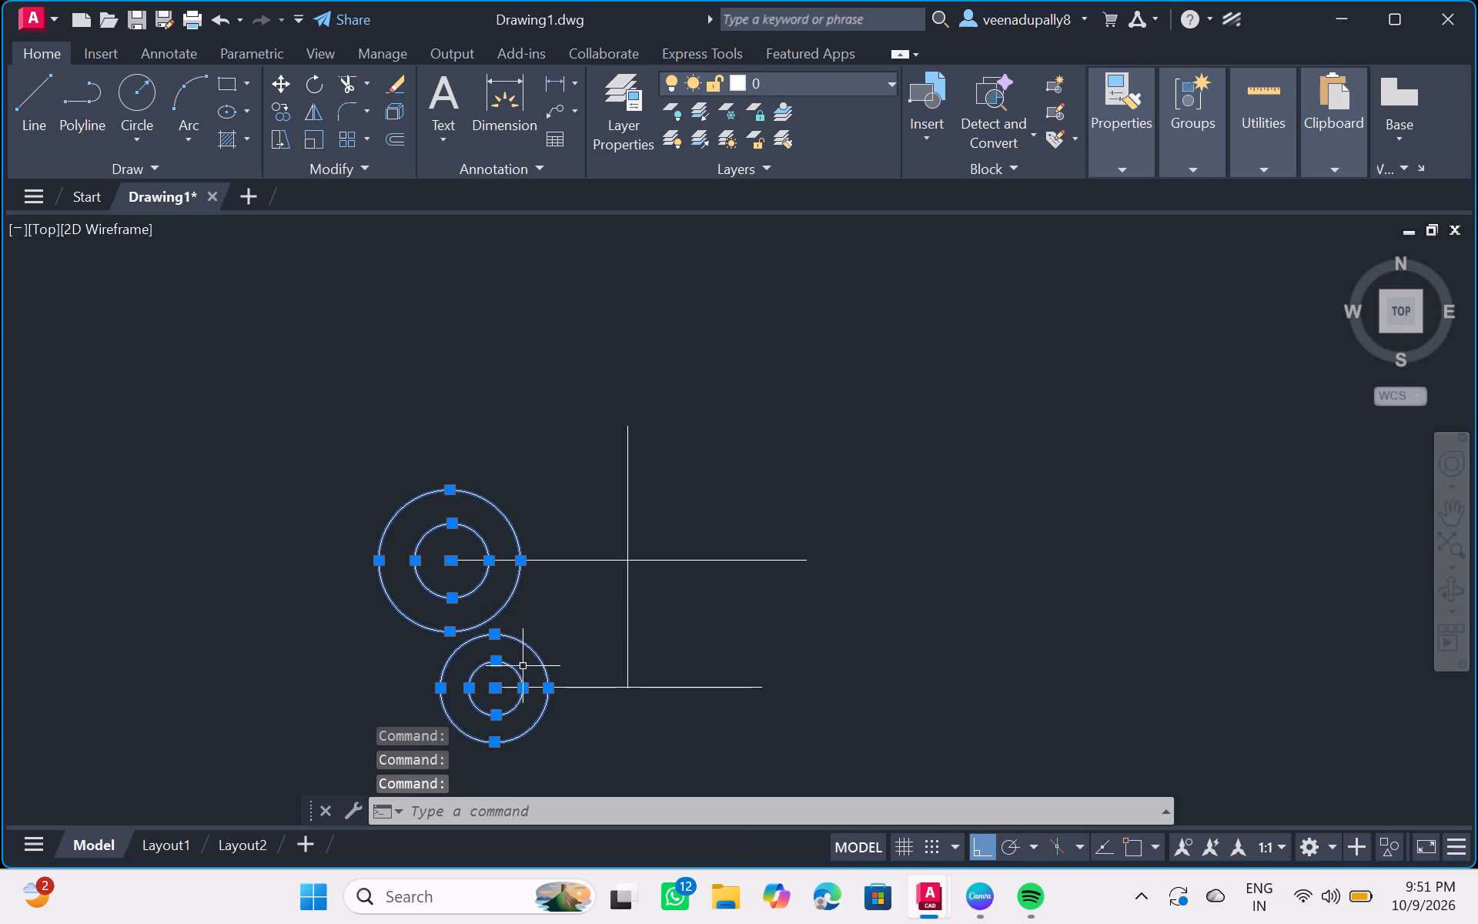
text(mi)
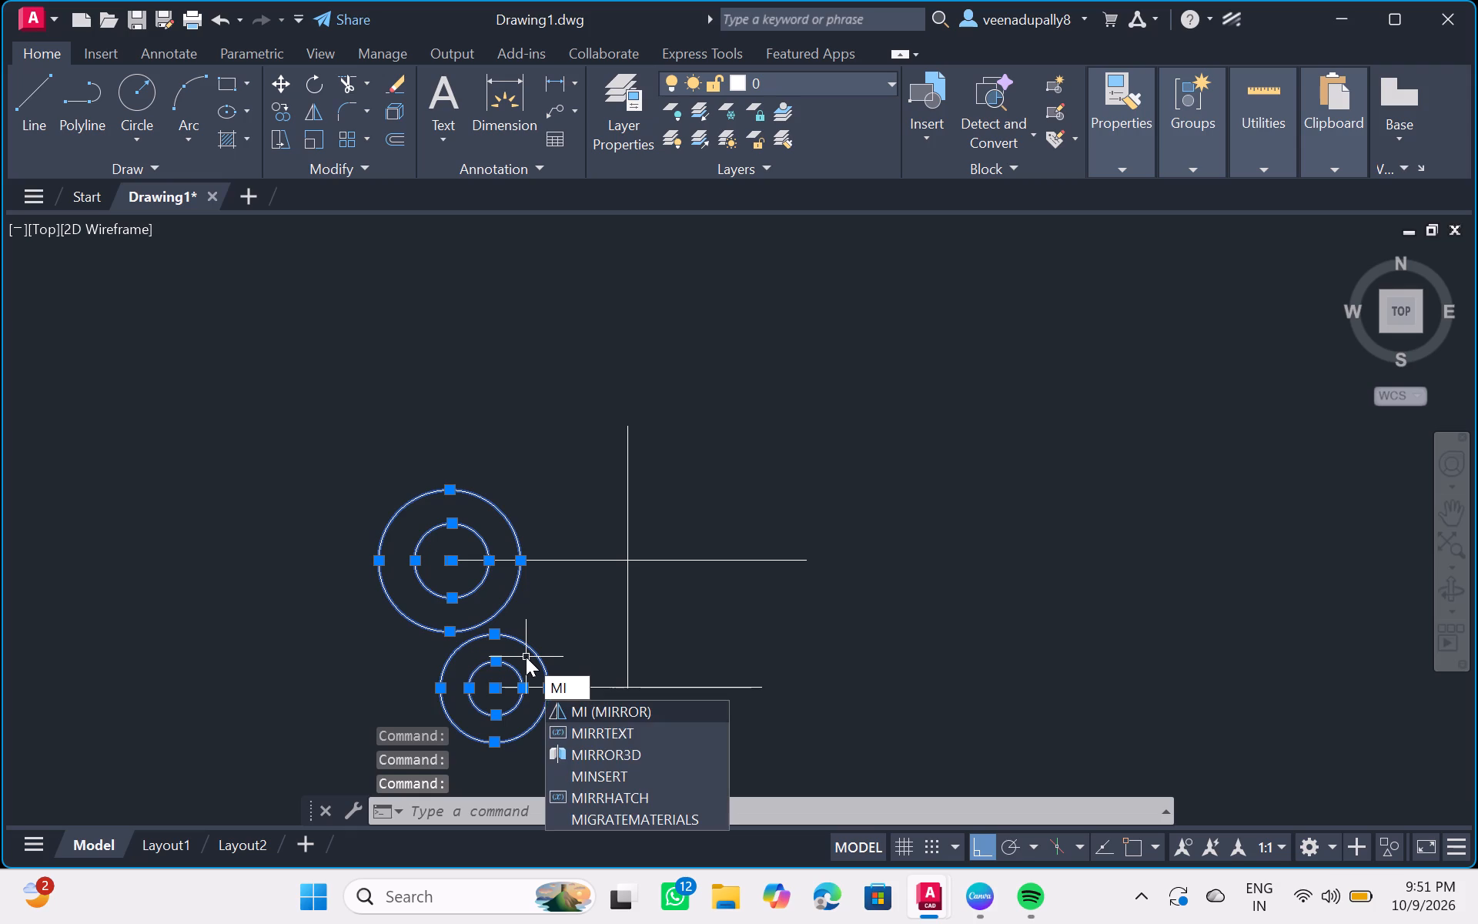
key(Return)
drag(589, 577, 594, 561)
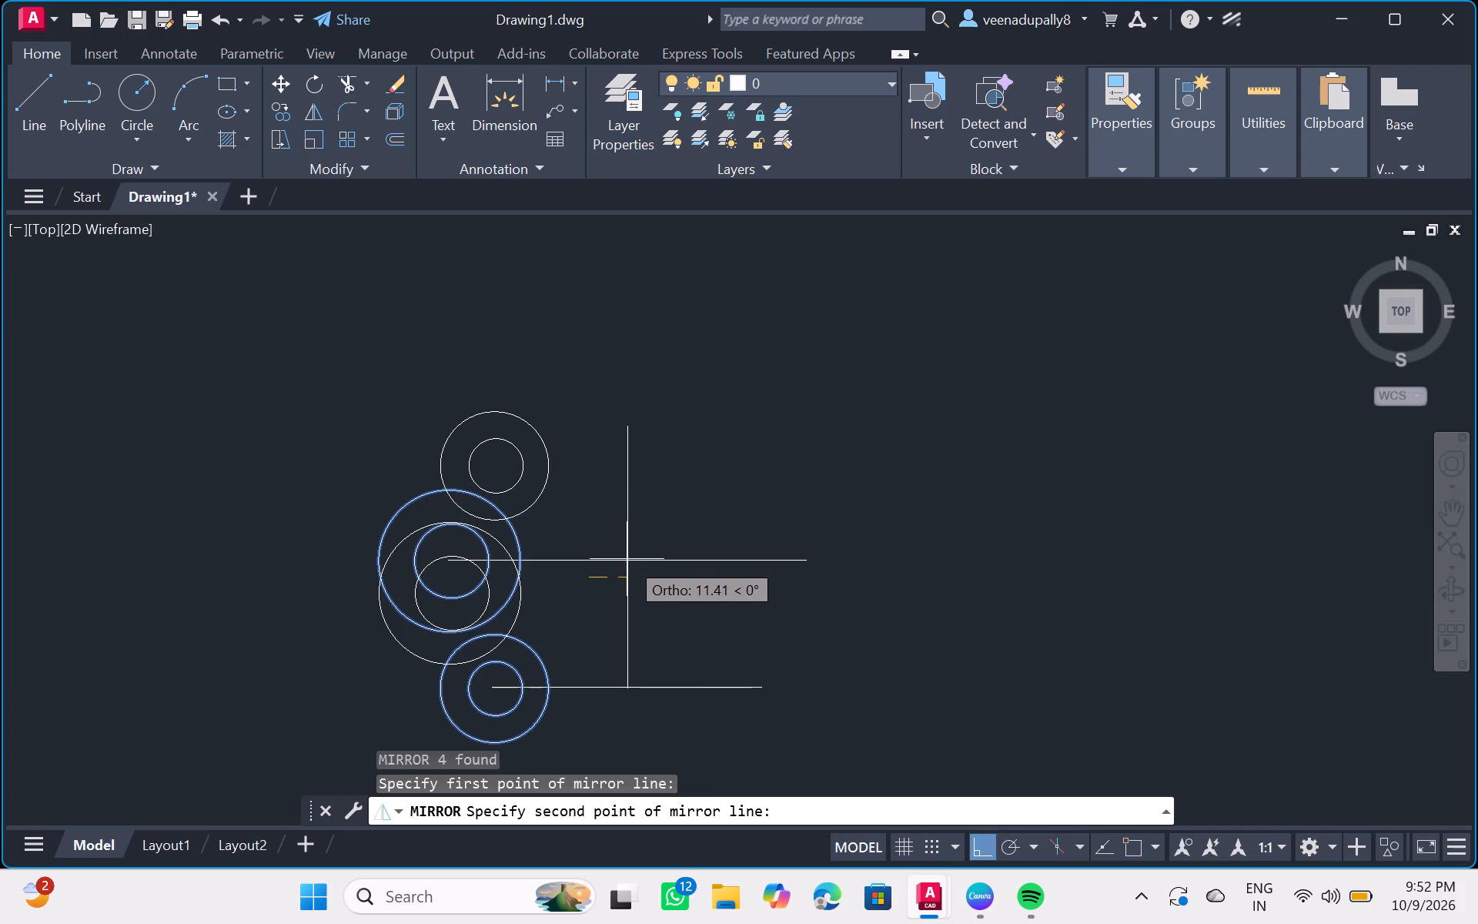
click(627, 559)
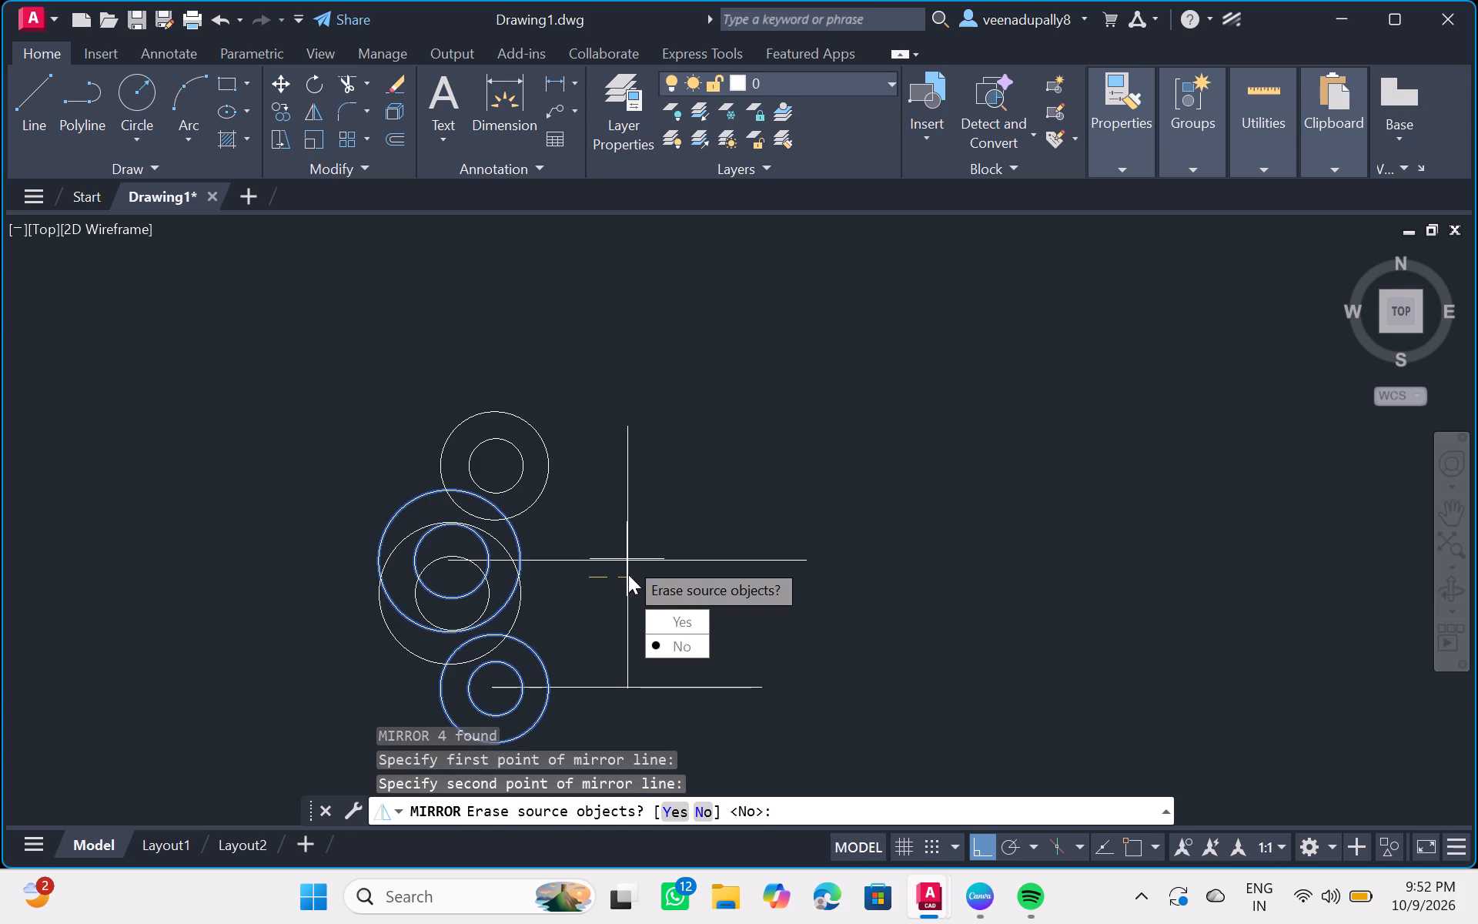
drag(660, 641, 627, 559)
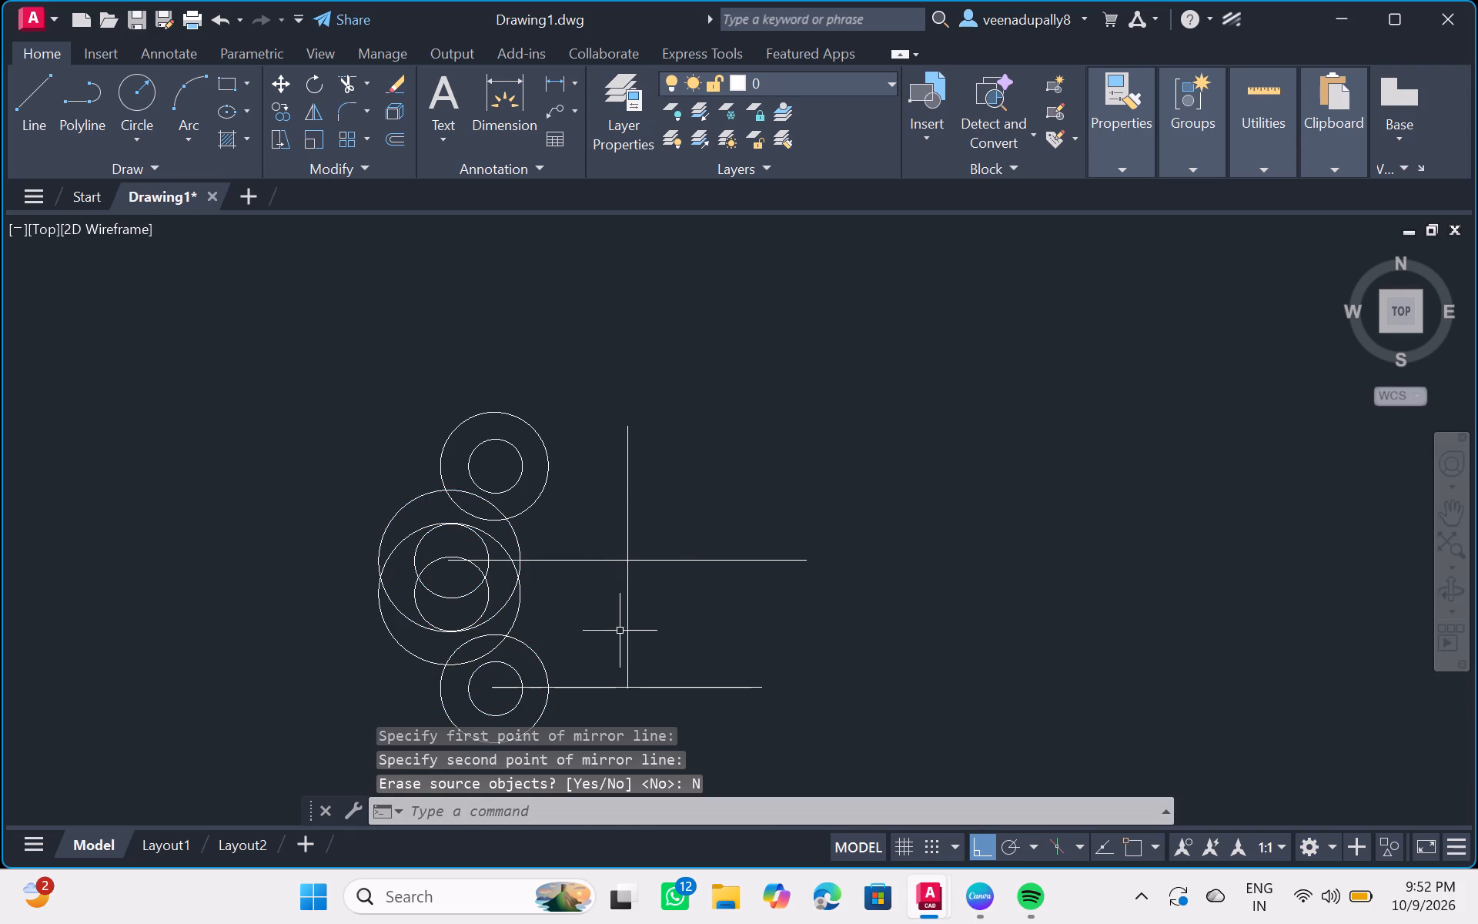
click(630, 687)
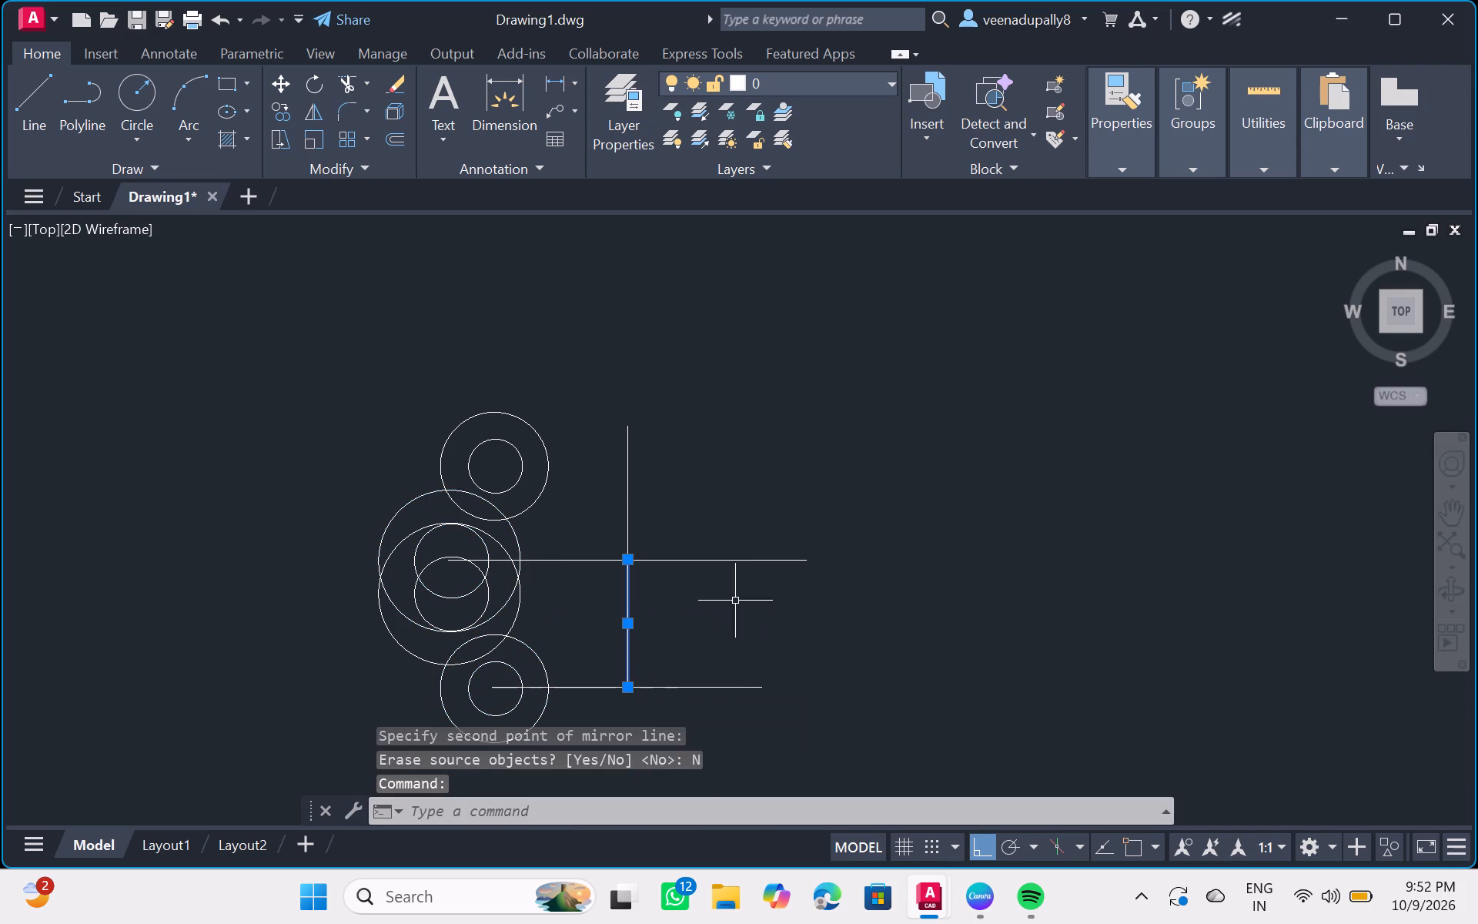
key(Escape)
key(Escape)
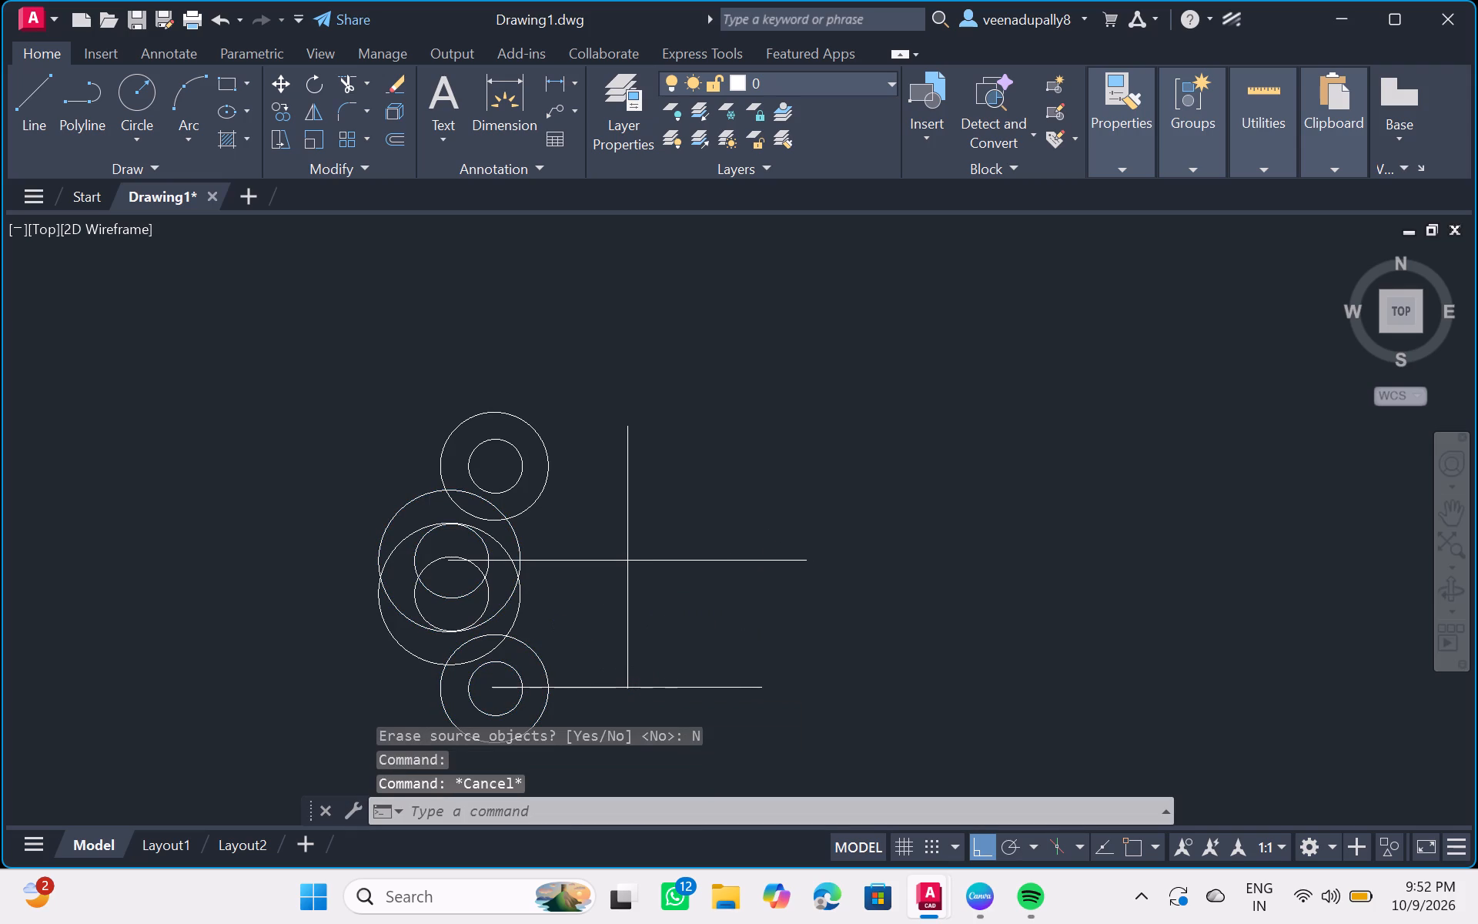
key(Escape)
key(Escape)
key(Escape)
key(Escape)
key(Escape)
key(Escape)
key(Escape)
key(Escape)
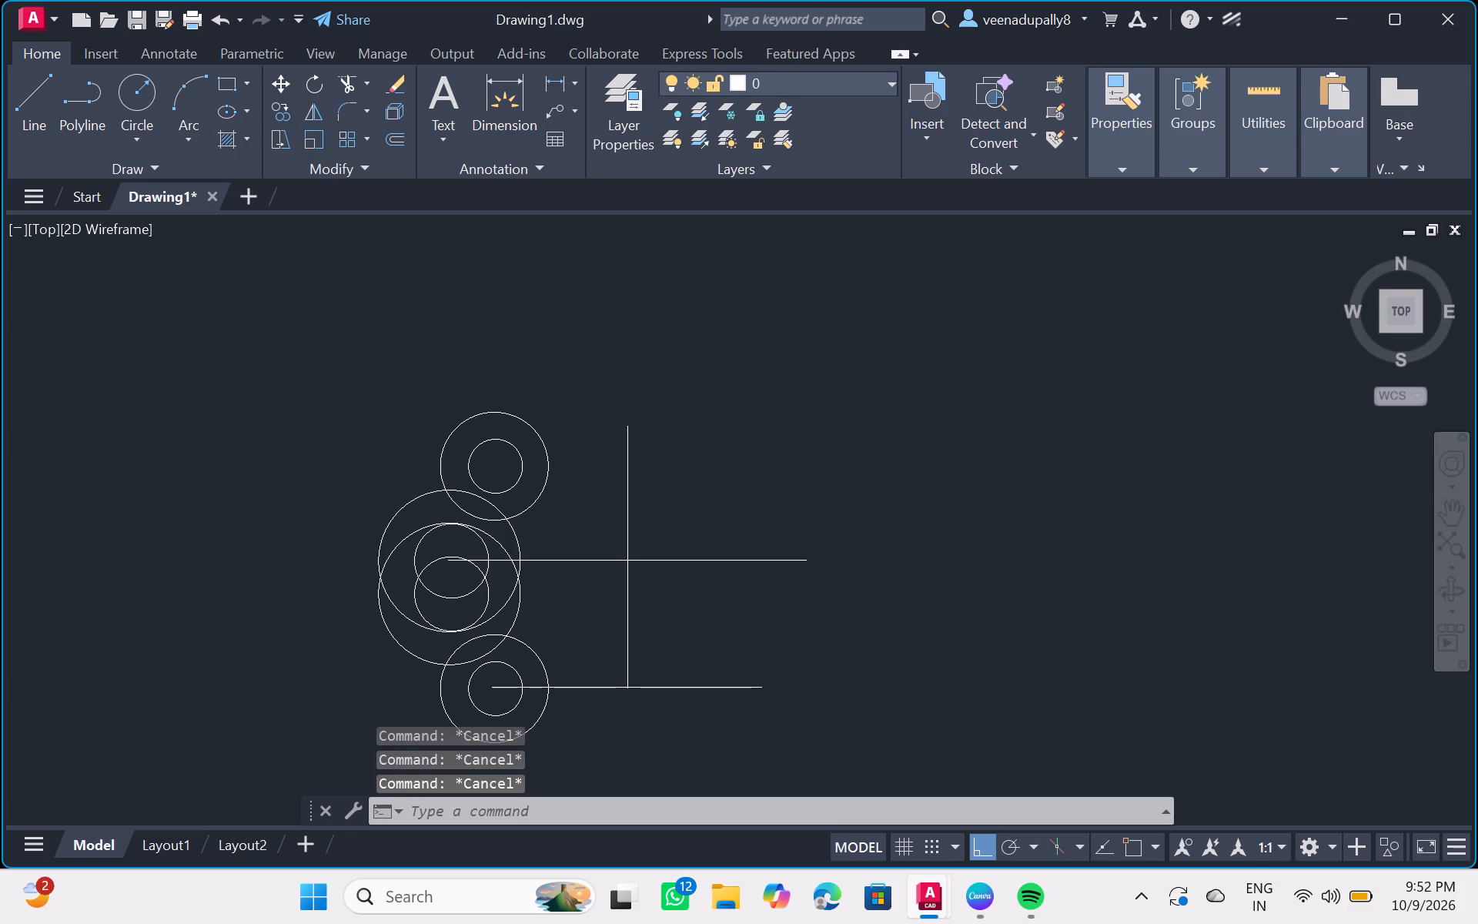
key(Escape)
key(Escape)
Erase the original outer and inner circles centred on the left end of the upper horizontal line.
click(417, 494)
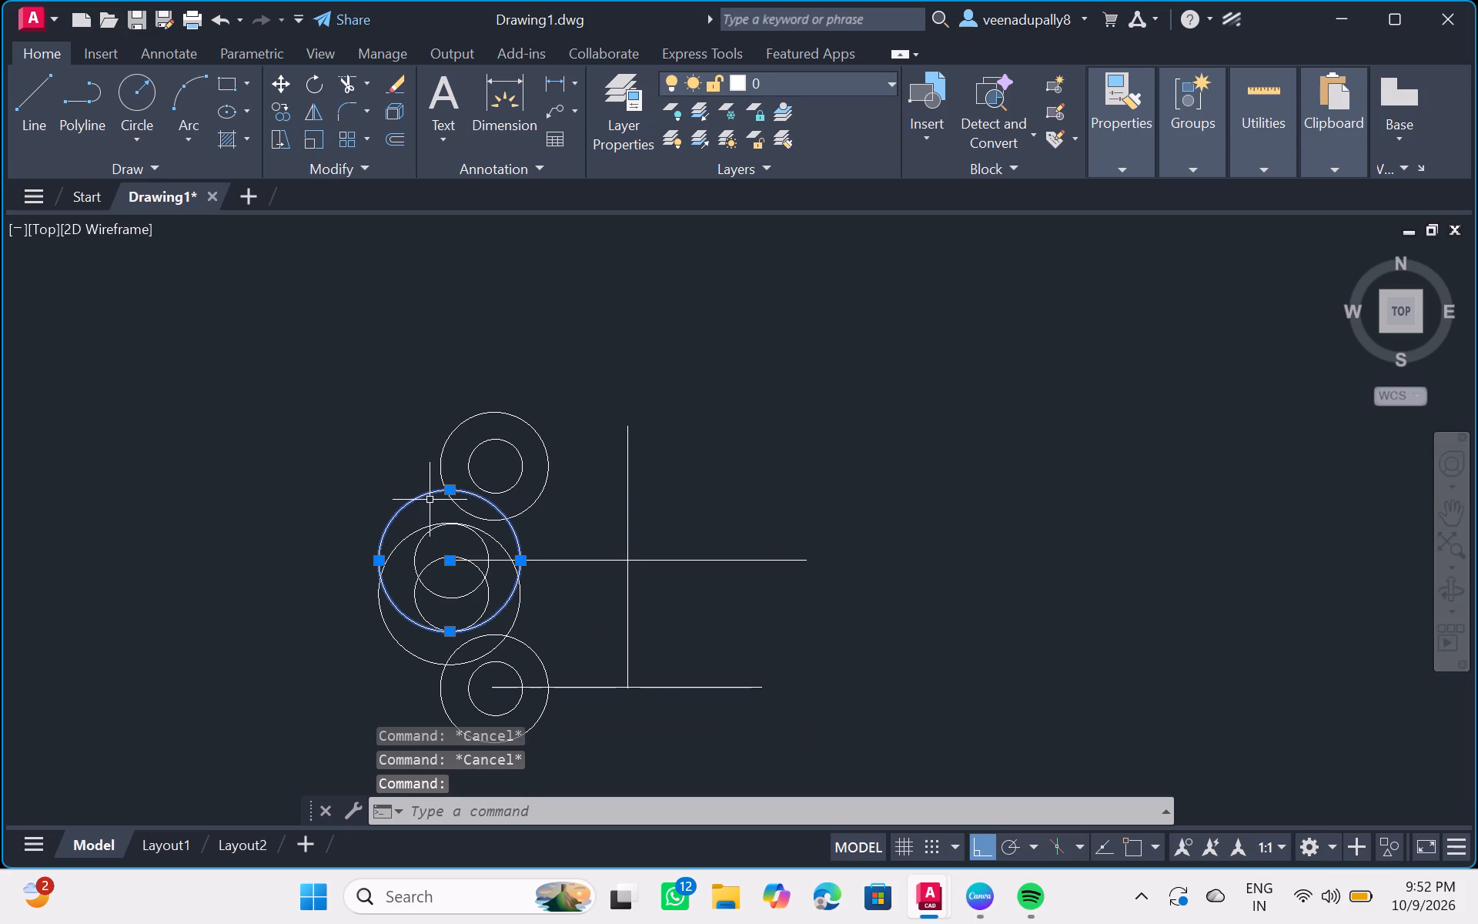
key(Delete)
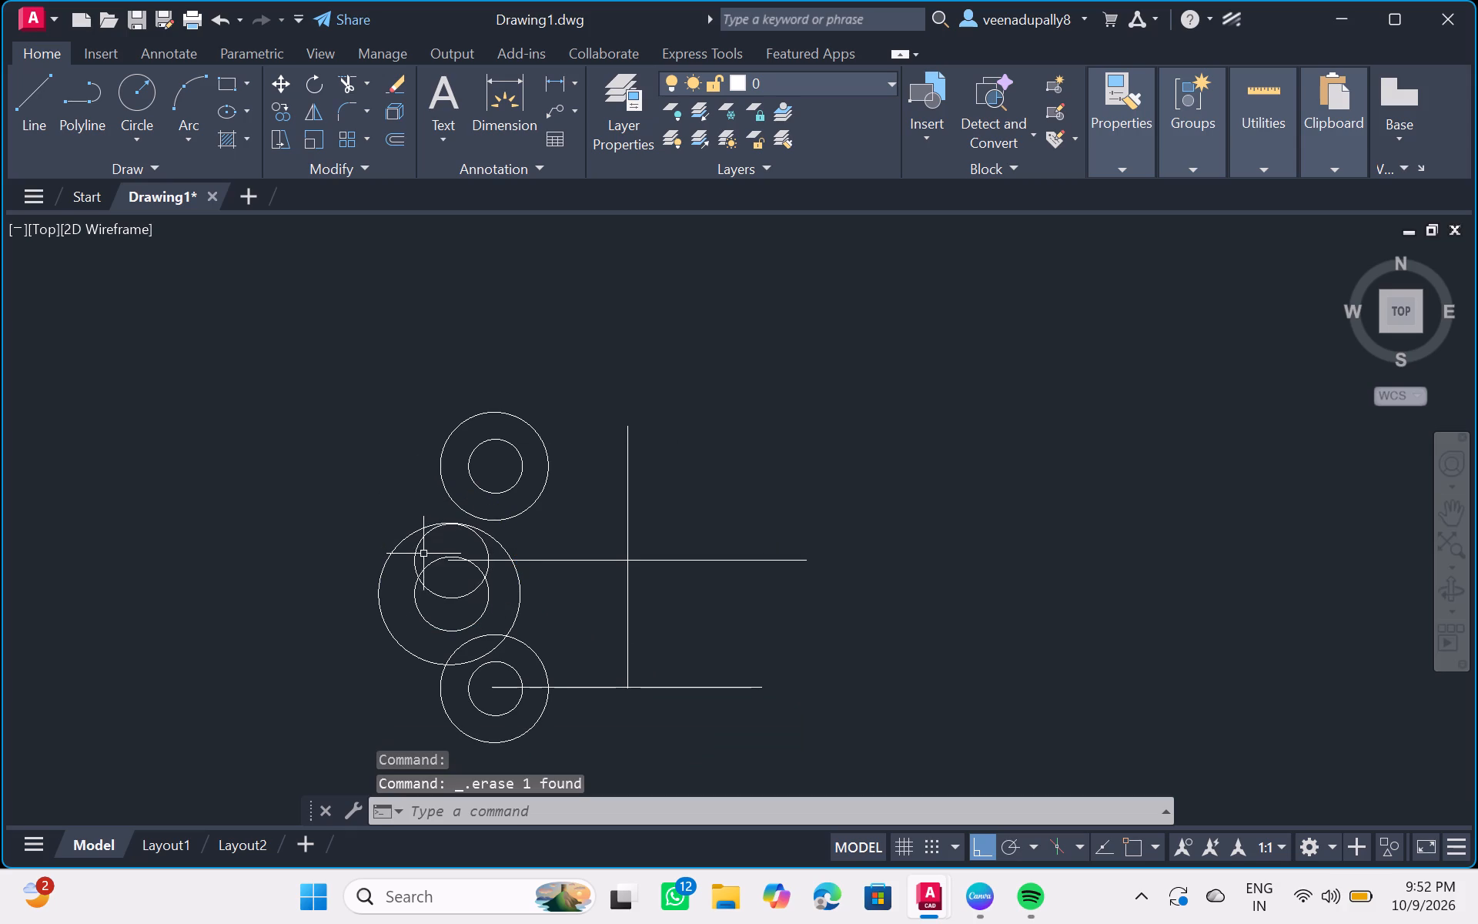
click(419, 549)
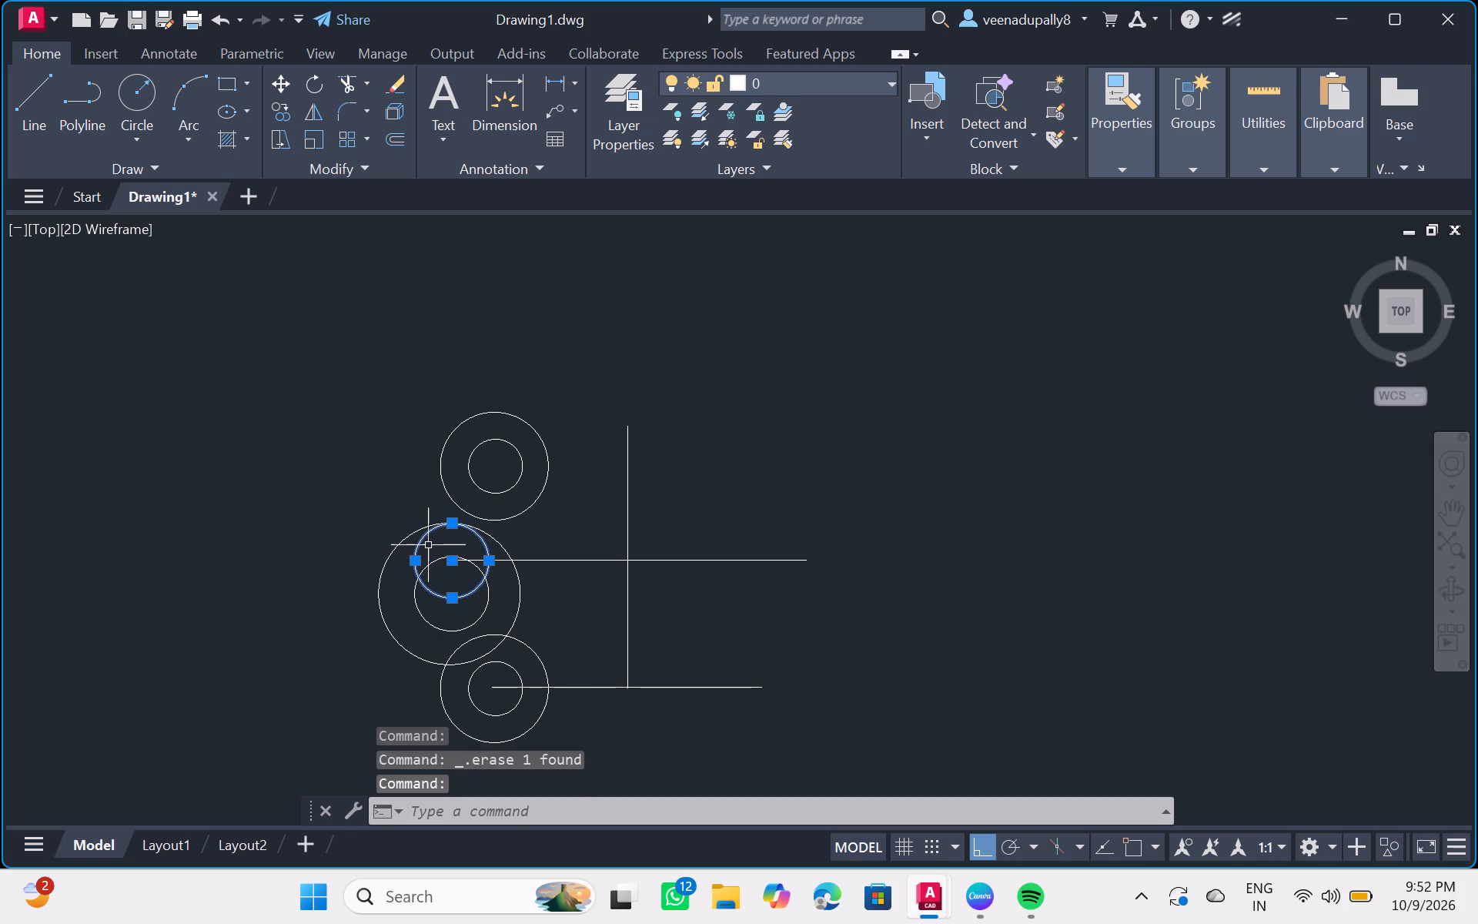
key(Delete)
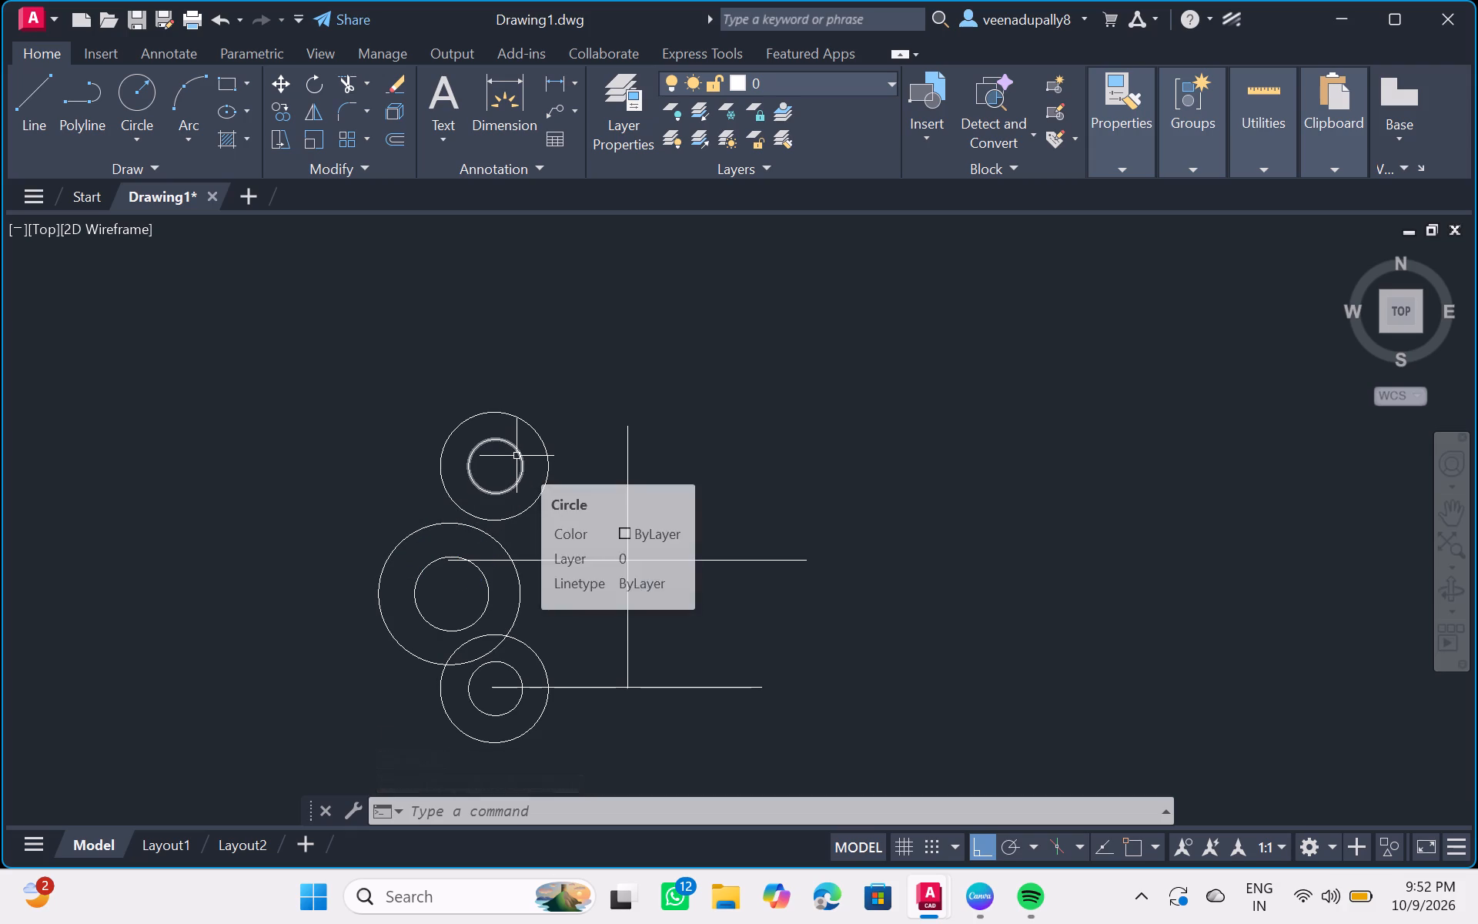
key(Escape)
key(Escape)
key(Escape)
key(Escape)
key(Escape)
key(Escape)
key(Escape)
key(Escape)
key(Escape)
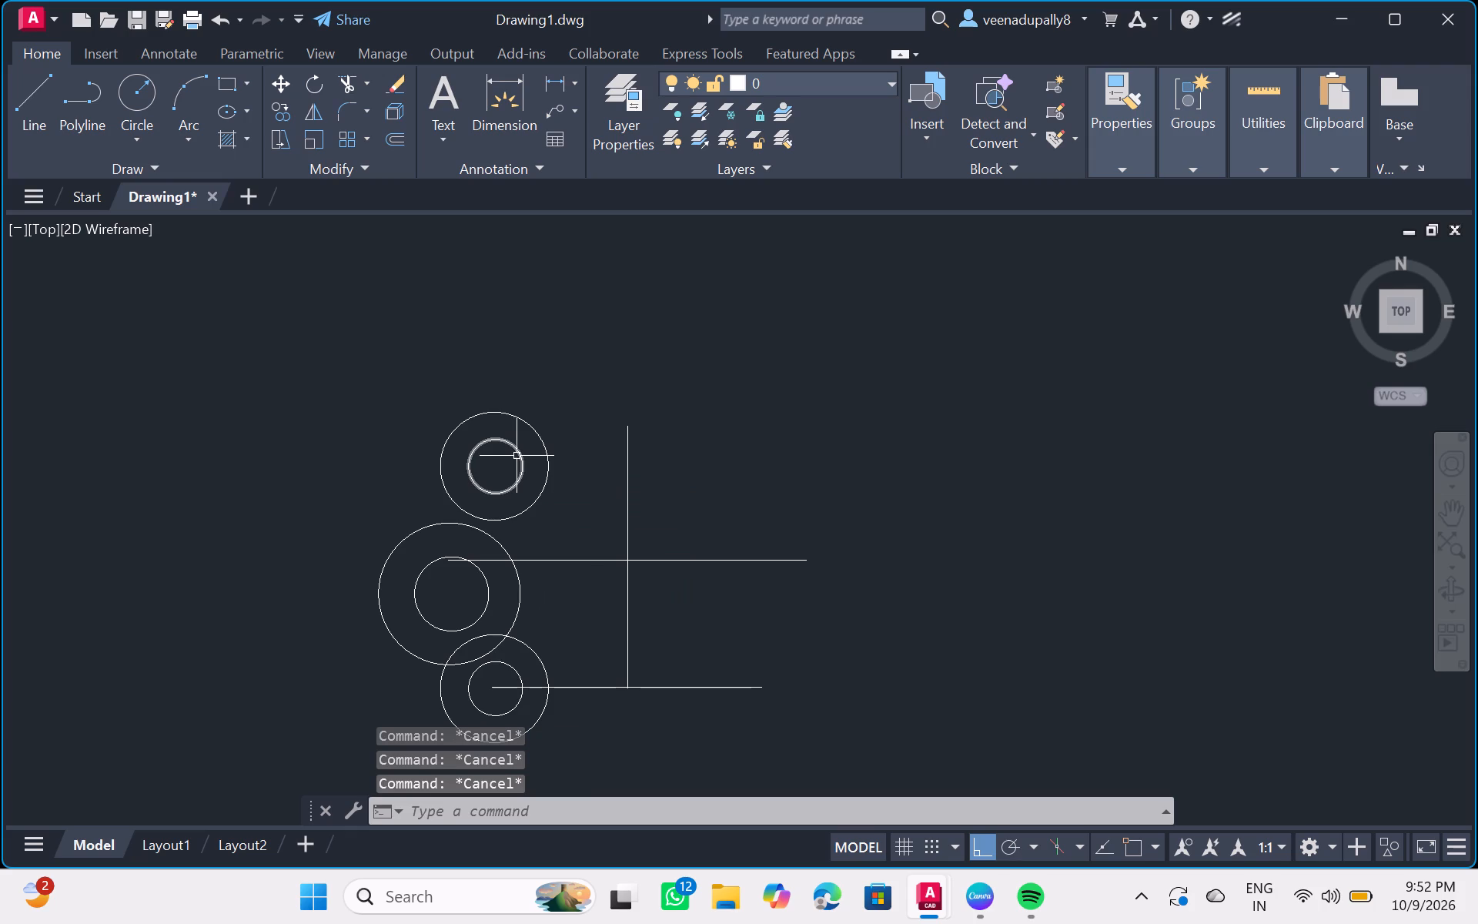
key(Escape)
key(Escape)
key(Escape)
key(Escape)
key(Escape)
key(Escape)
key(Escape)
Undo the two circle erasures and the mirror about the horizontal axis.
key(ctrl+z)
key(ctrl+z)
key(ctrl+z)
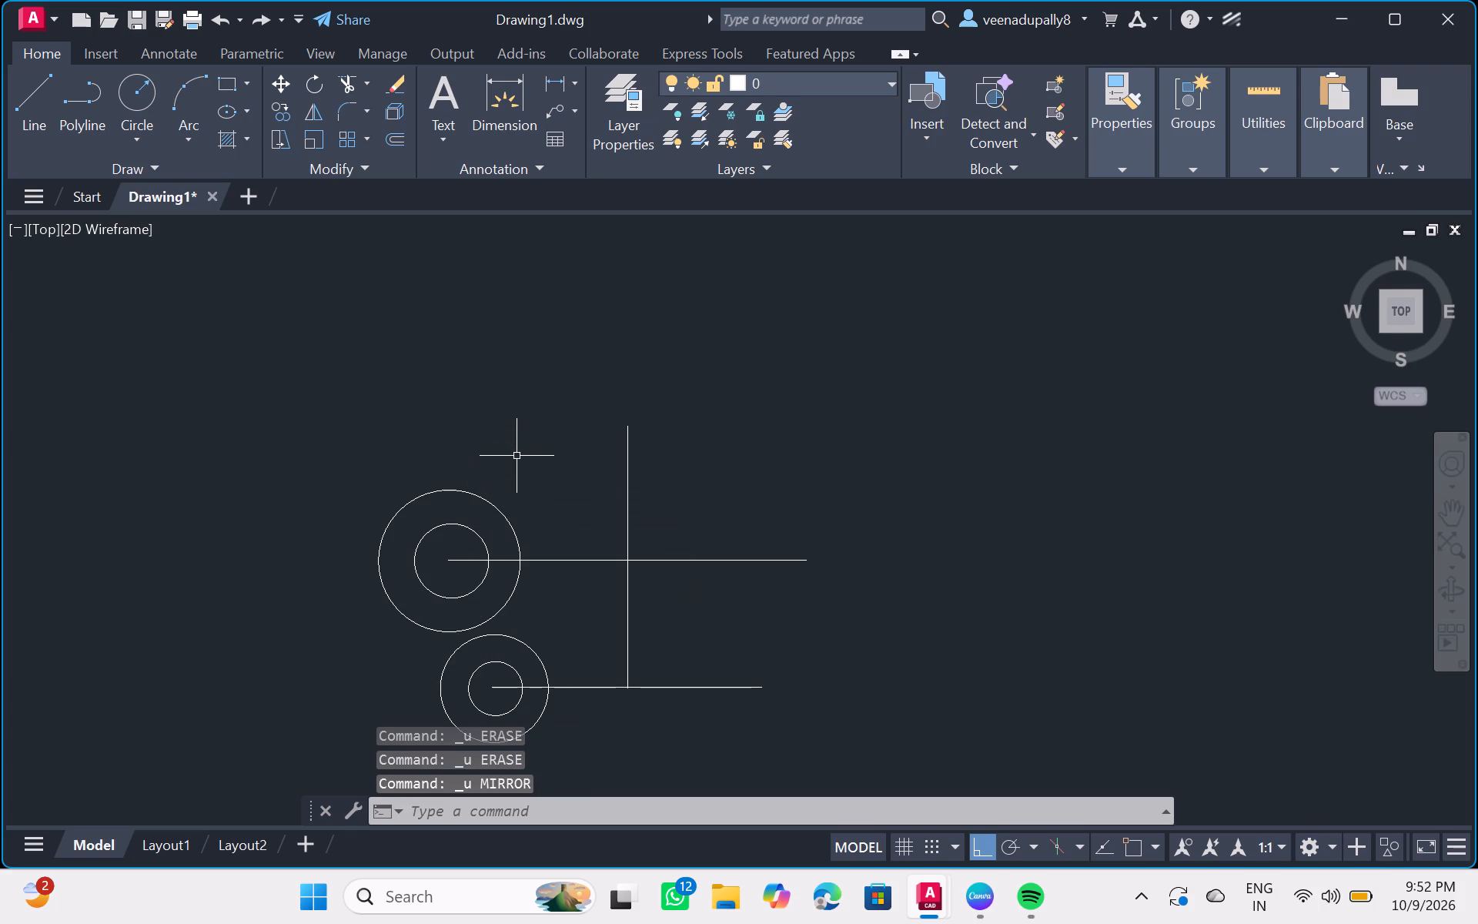
Mirror the two concentric circle pairs at the left ends of the horizontal lines about the vertical line, keeping the source objects.
click(463, 526)
click(480, 494)
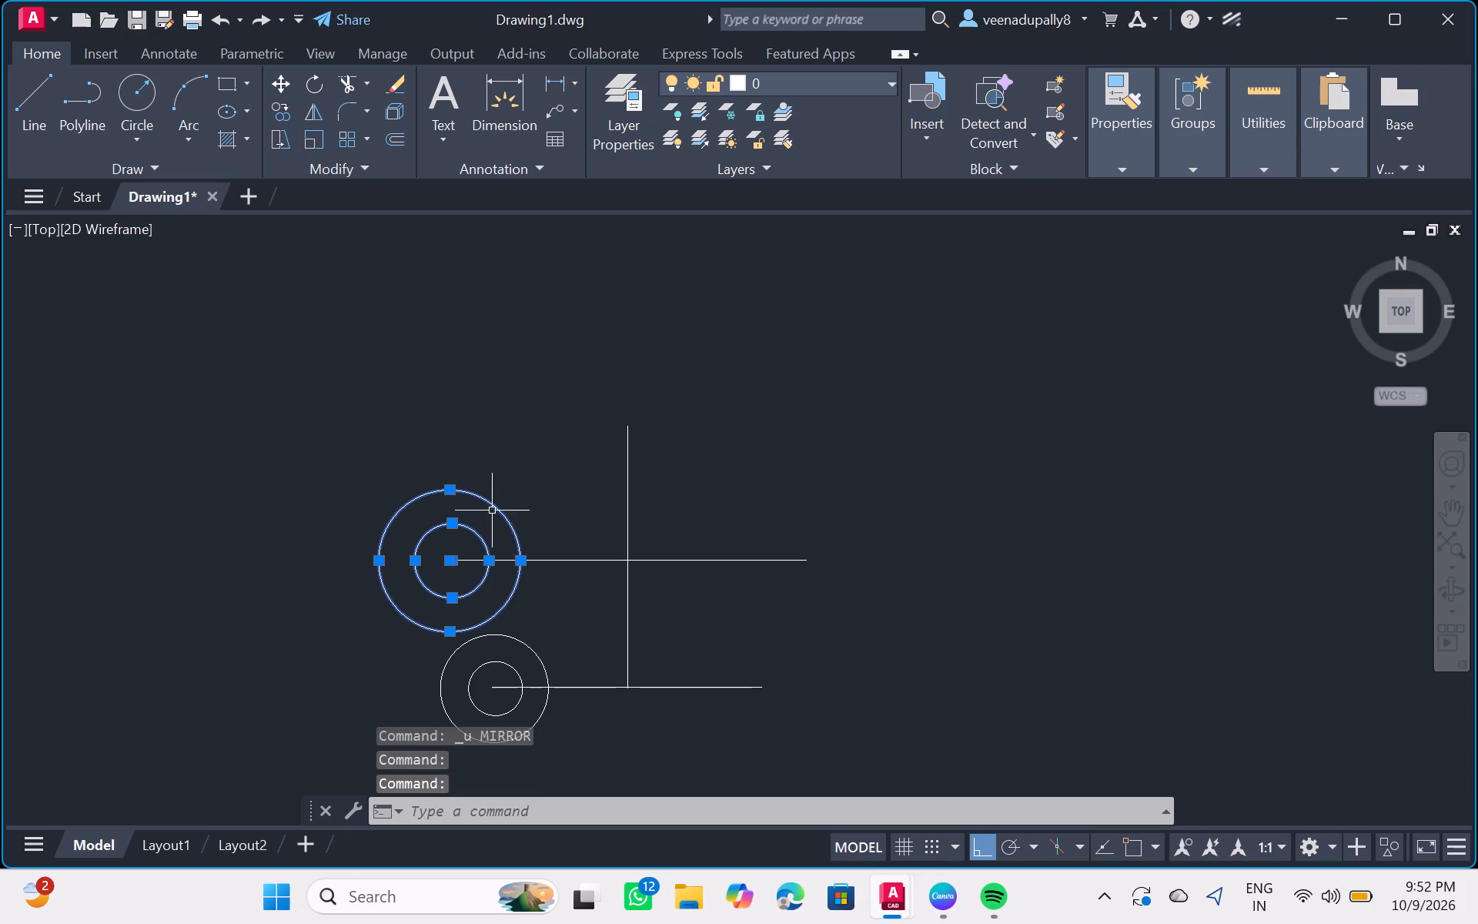
click(515, 638)
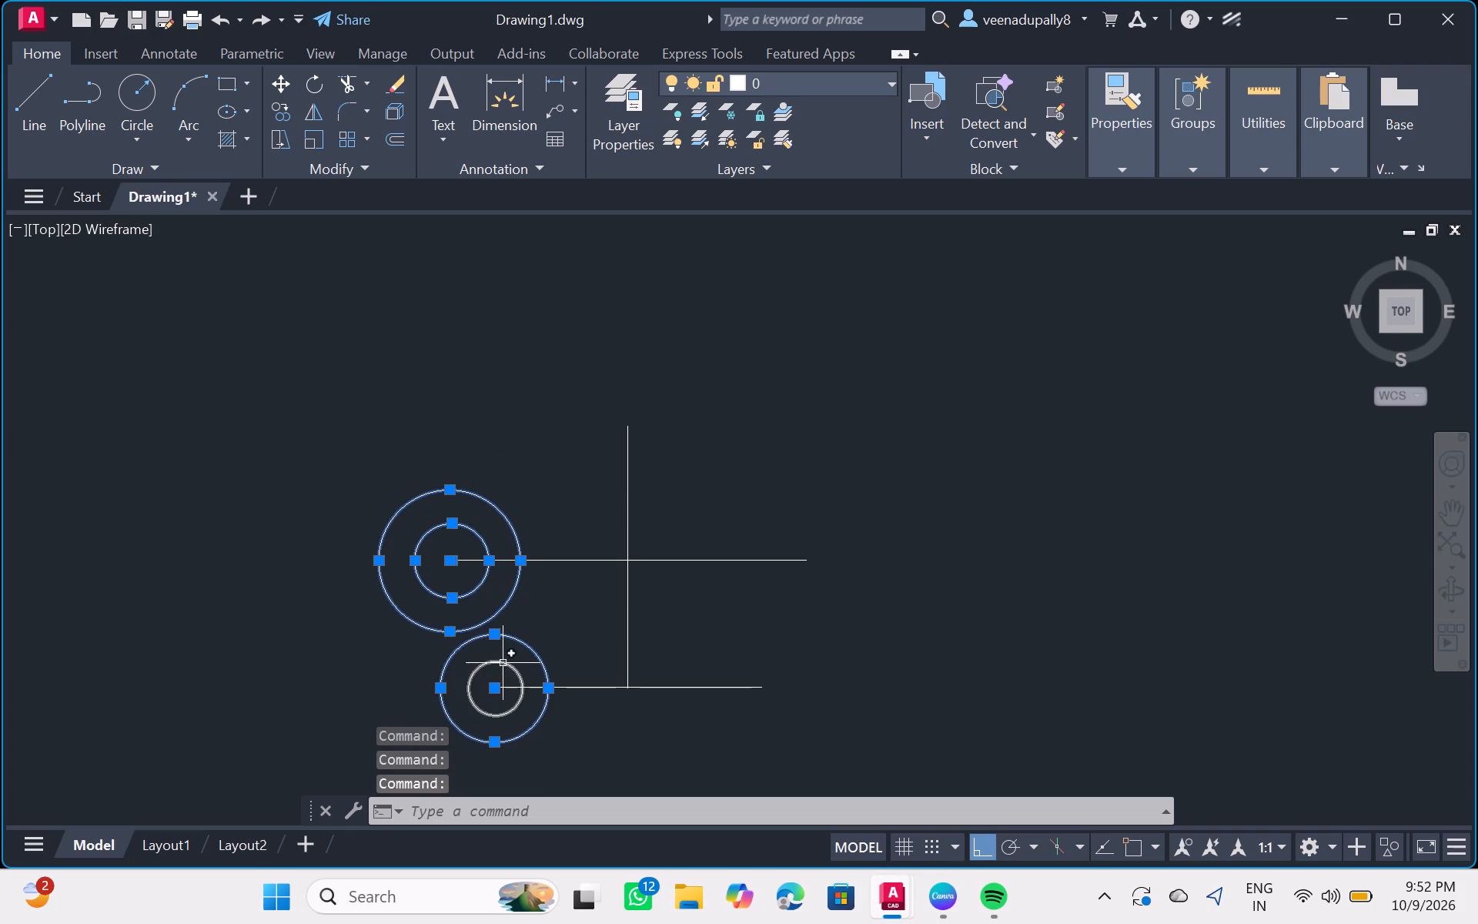
click(503, 661)
text(mi)
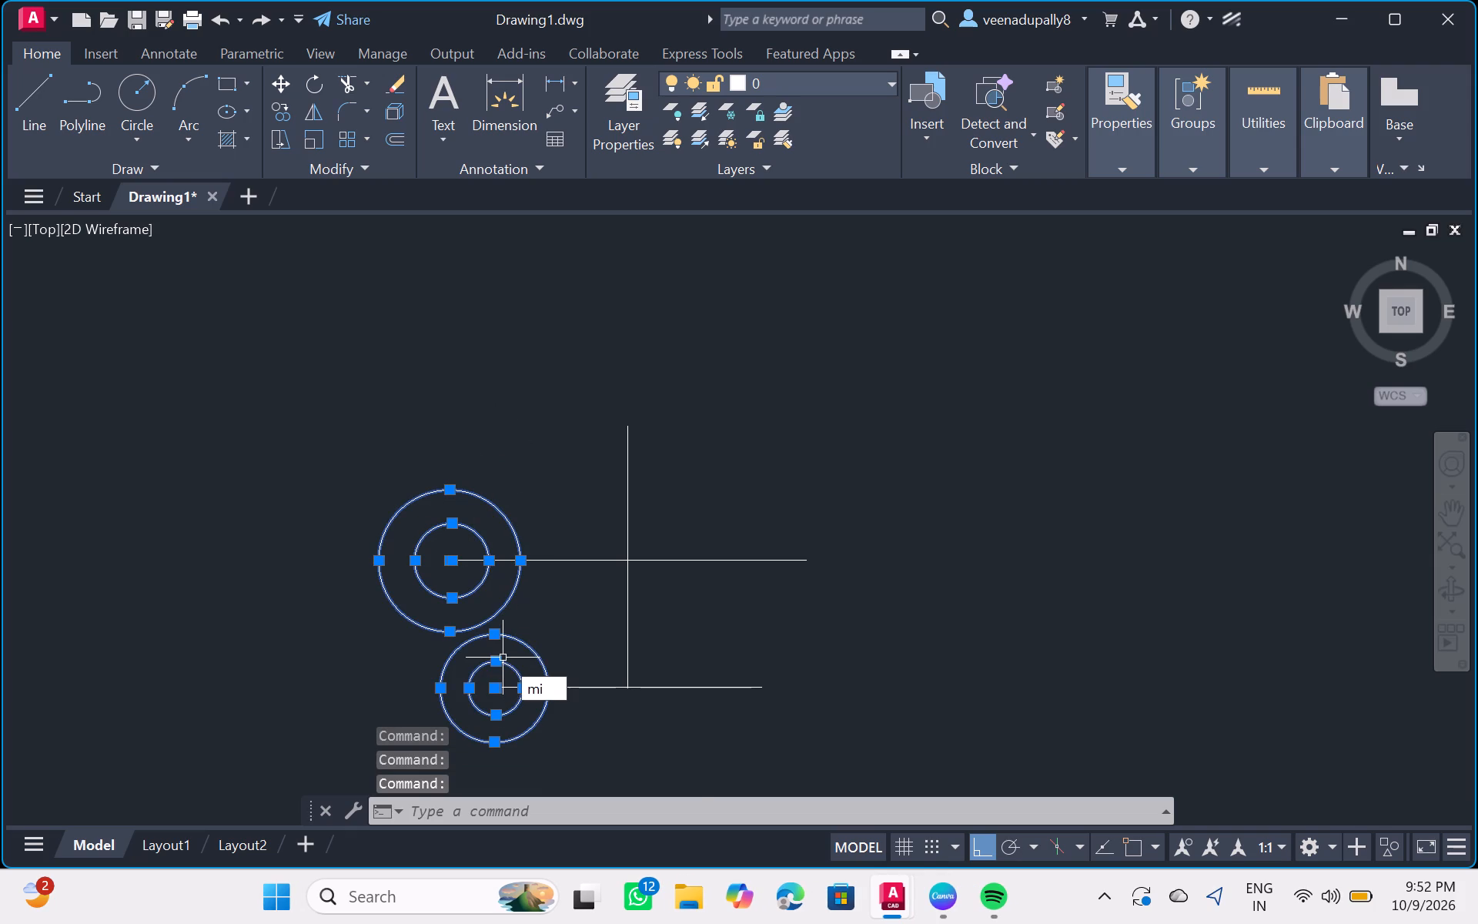
key(Return)
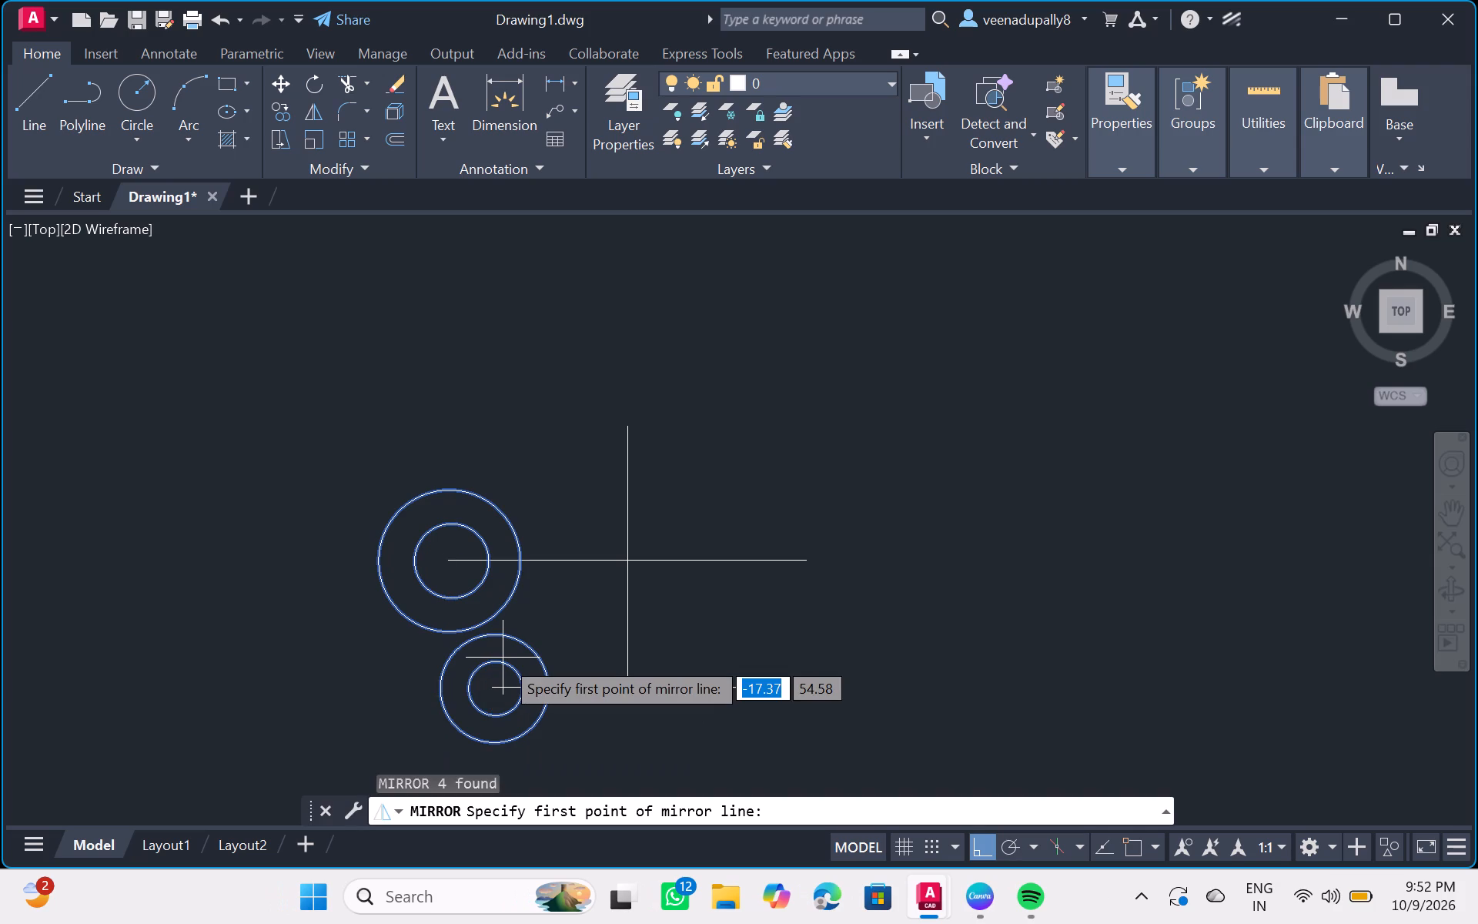
click(627, 558)
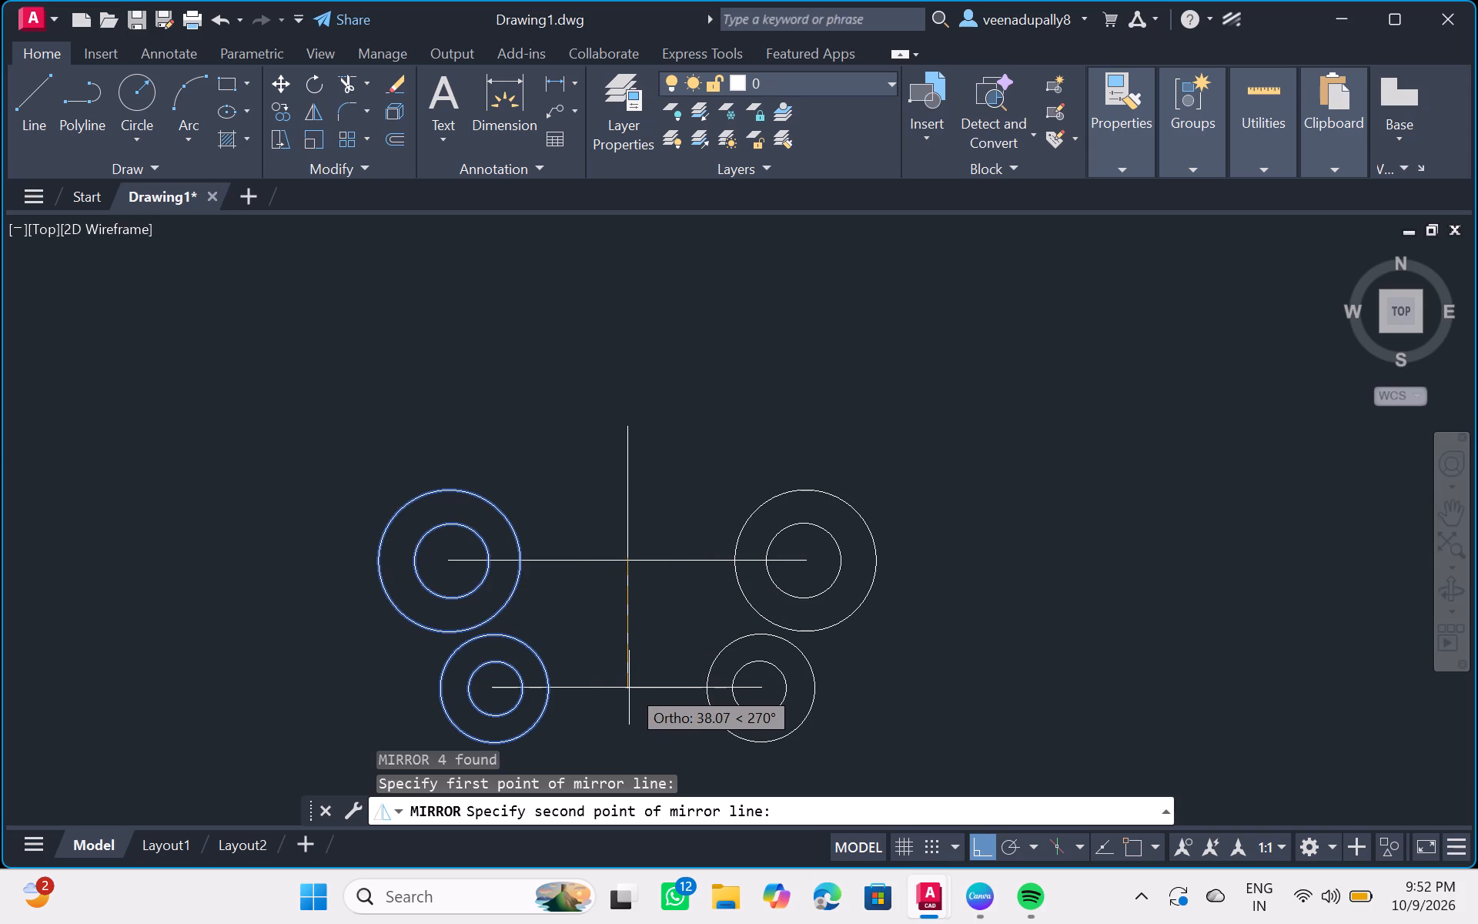
click(629, 688)
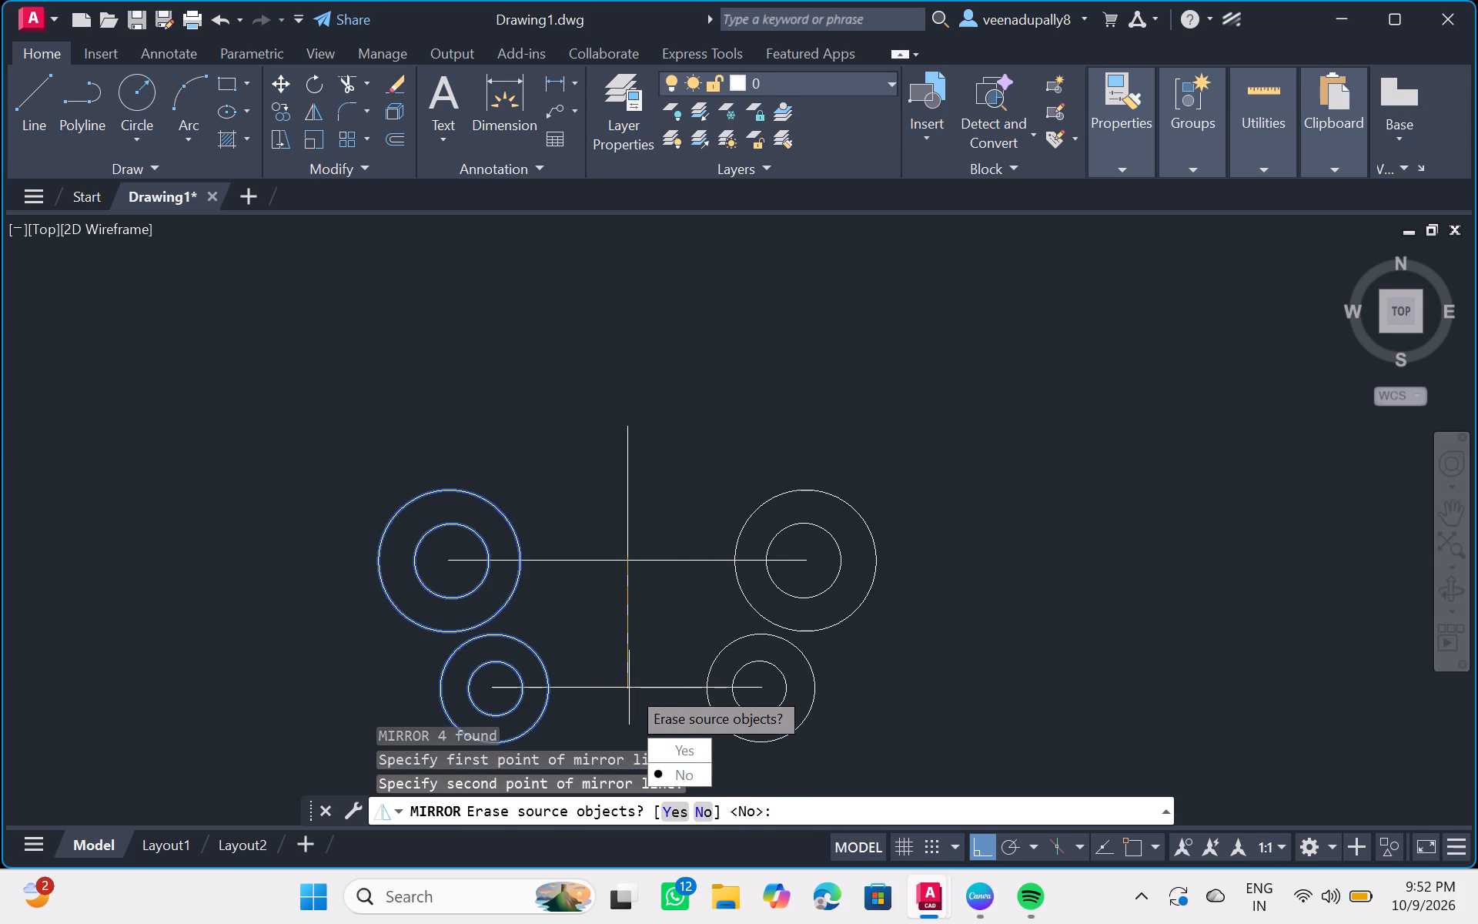
click(703, 813)
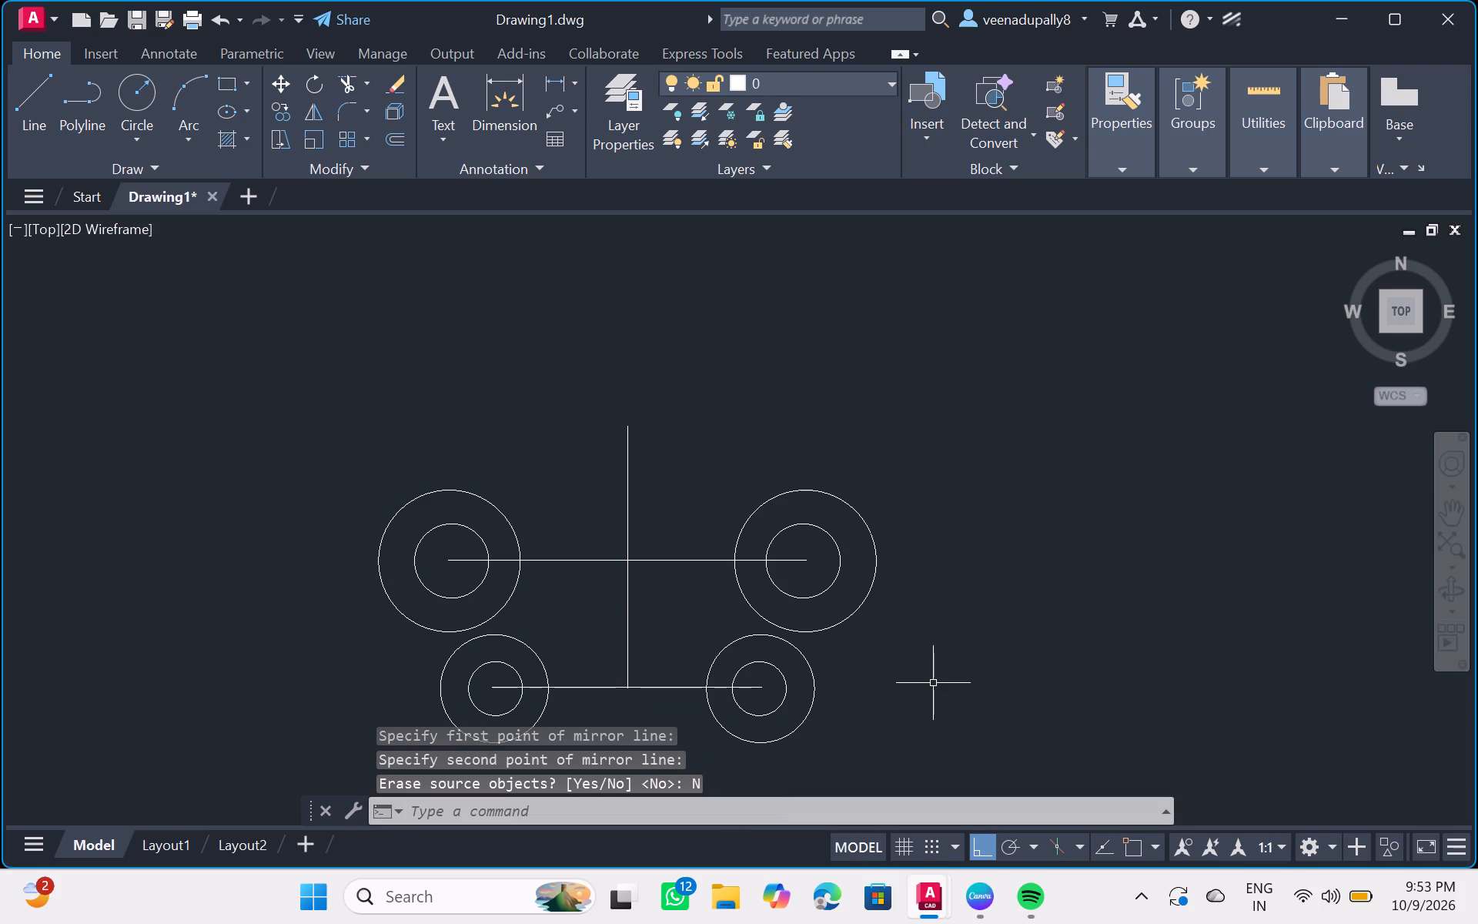
key(Escape)
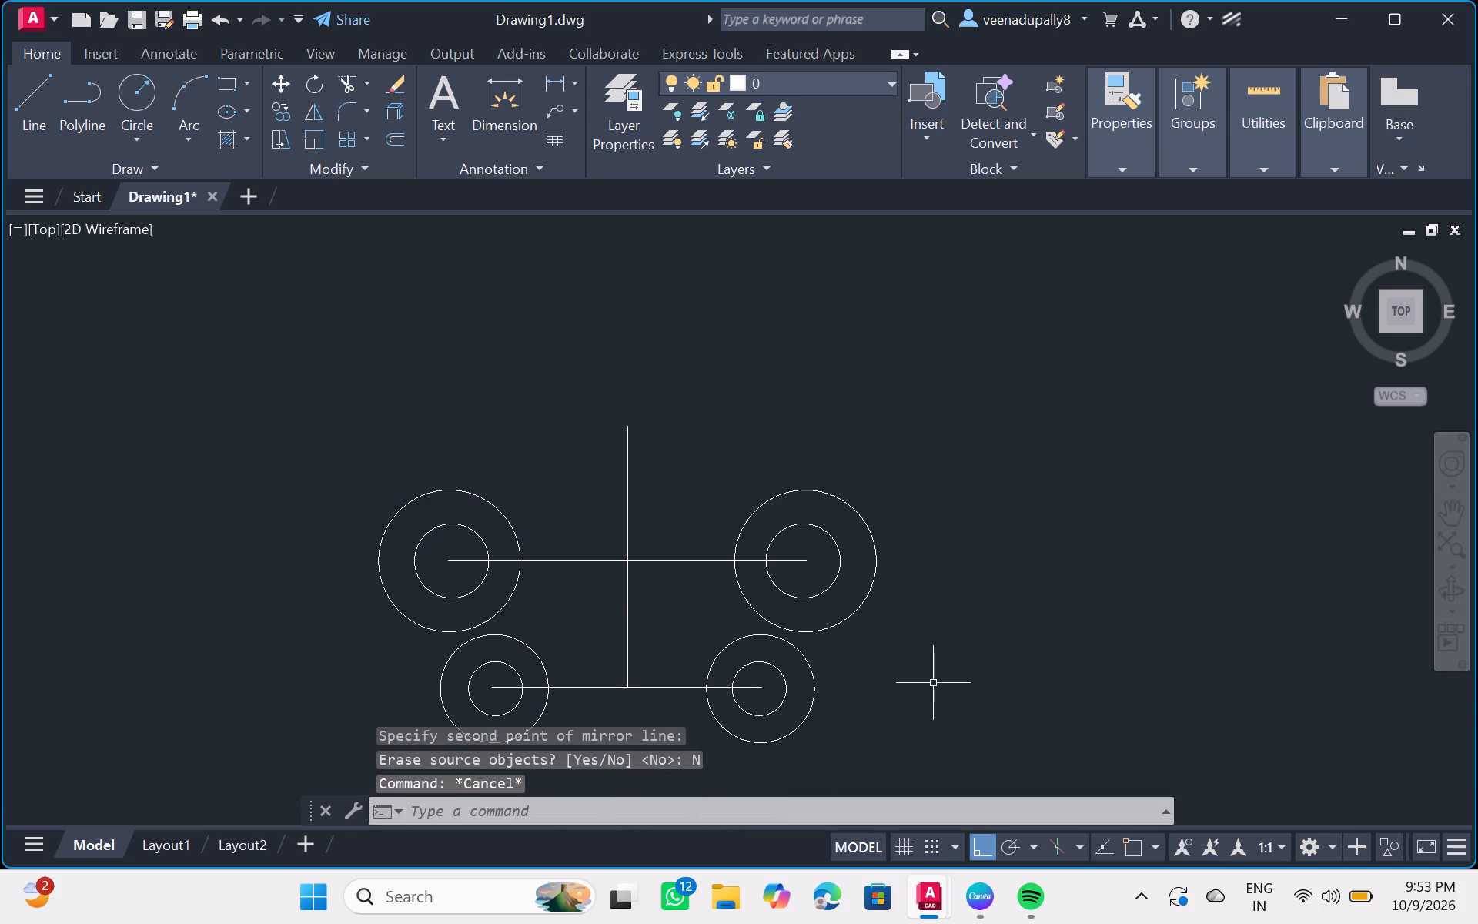
key(Escape)
key(Escape)
key(Escape)
key(Escape)
key(Escape)
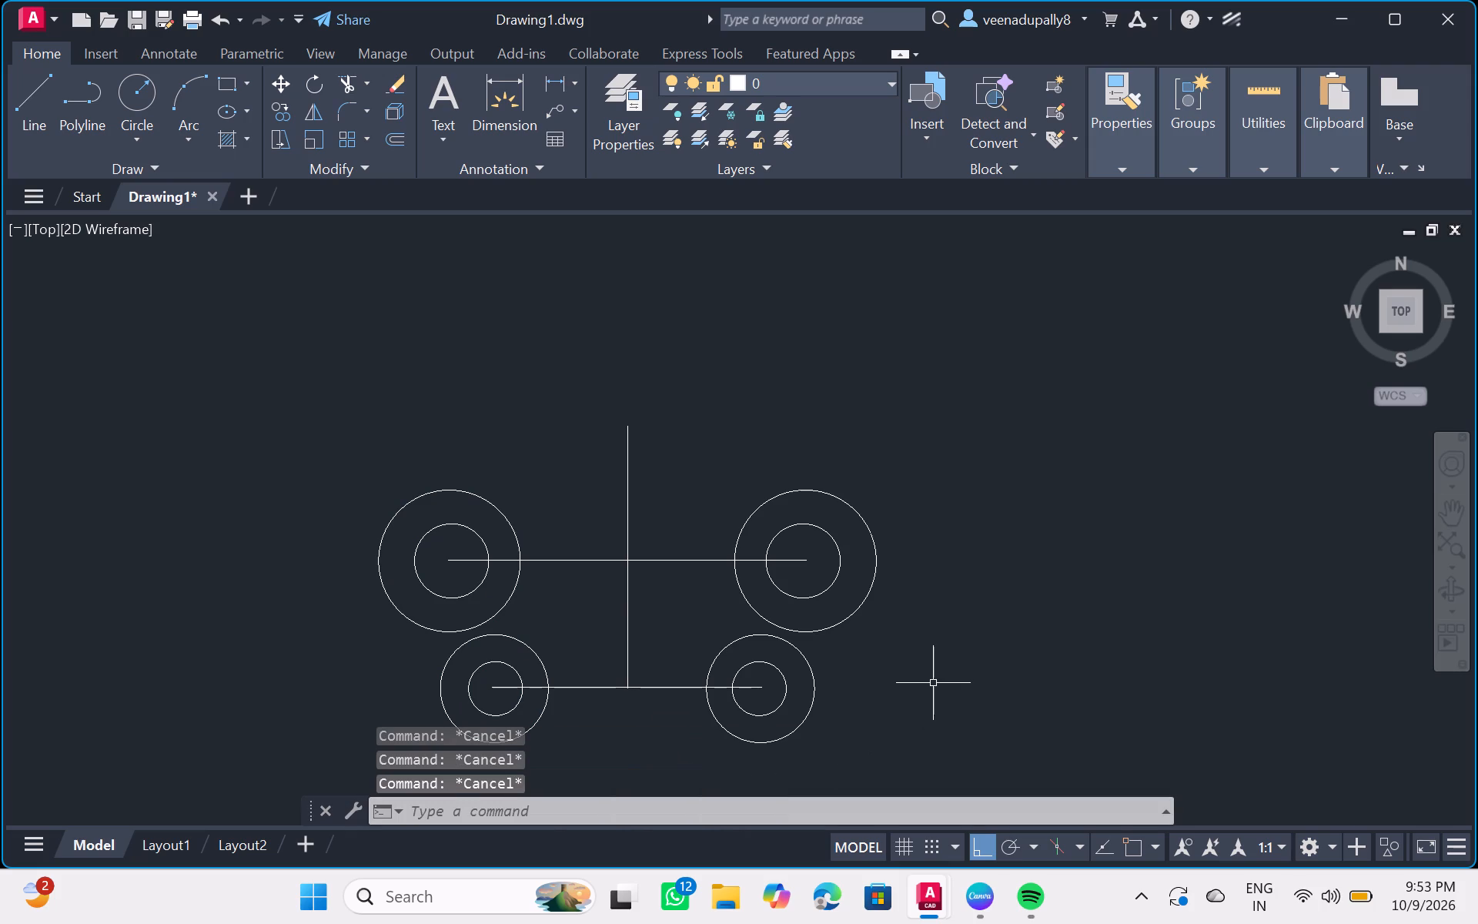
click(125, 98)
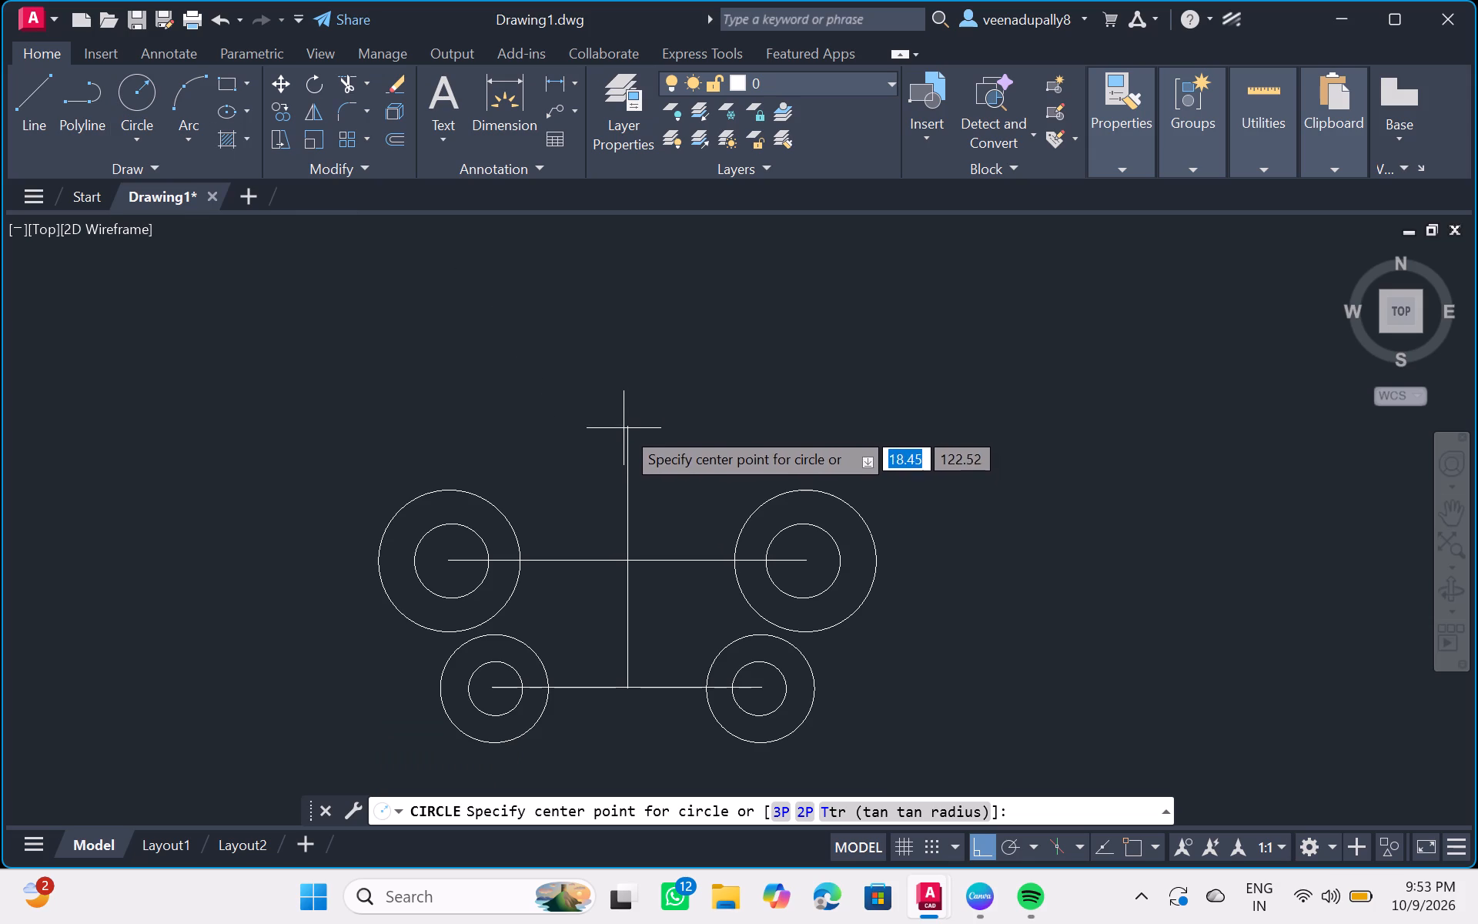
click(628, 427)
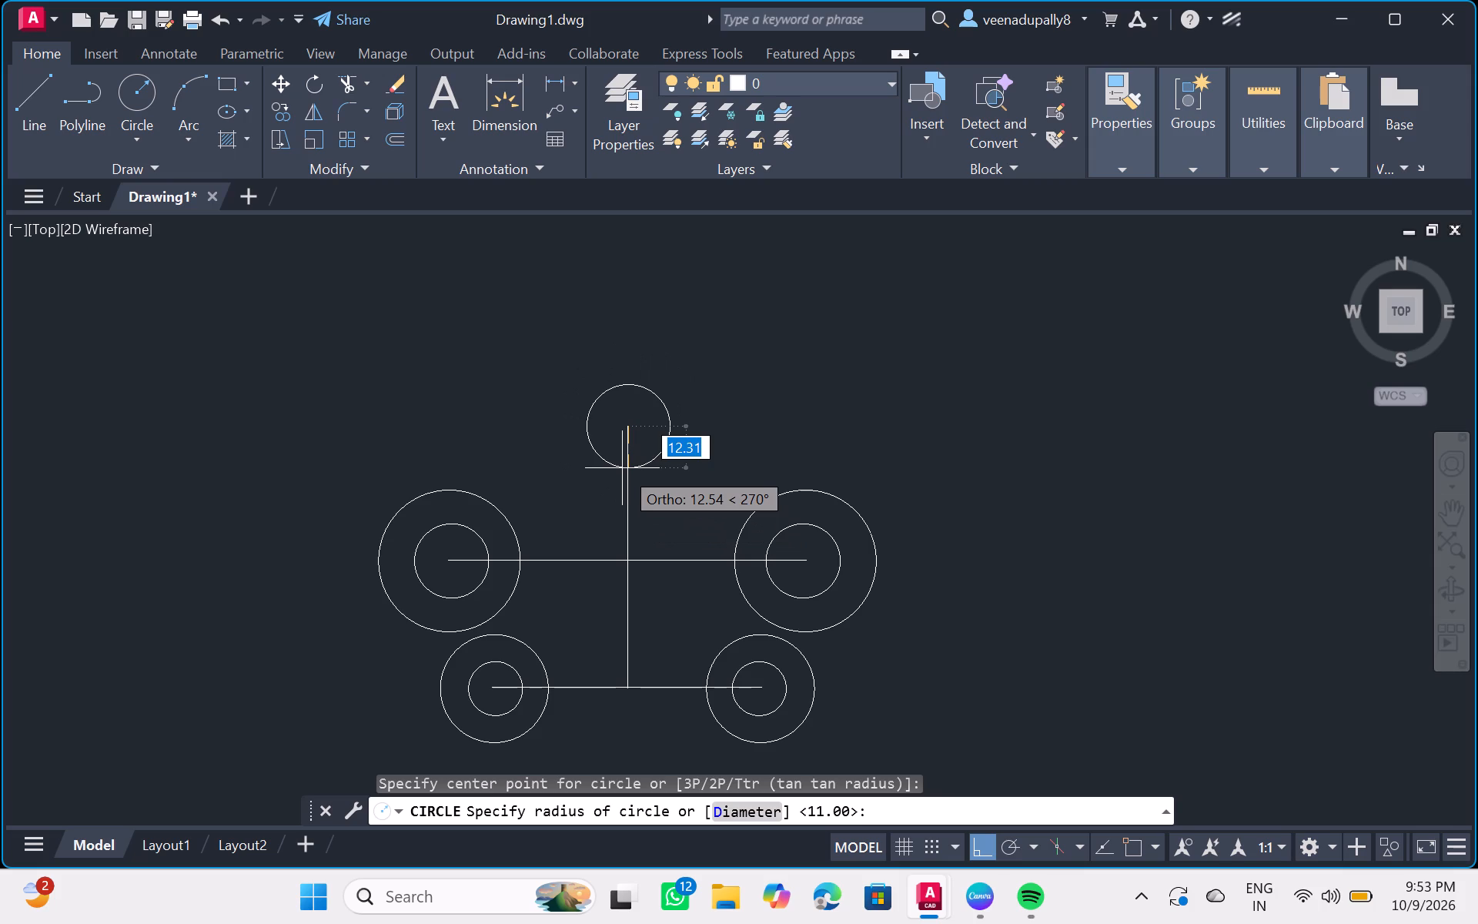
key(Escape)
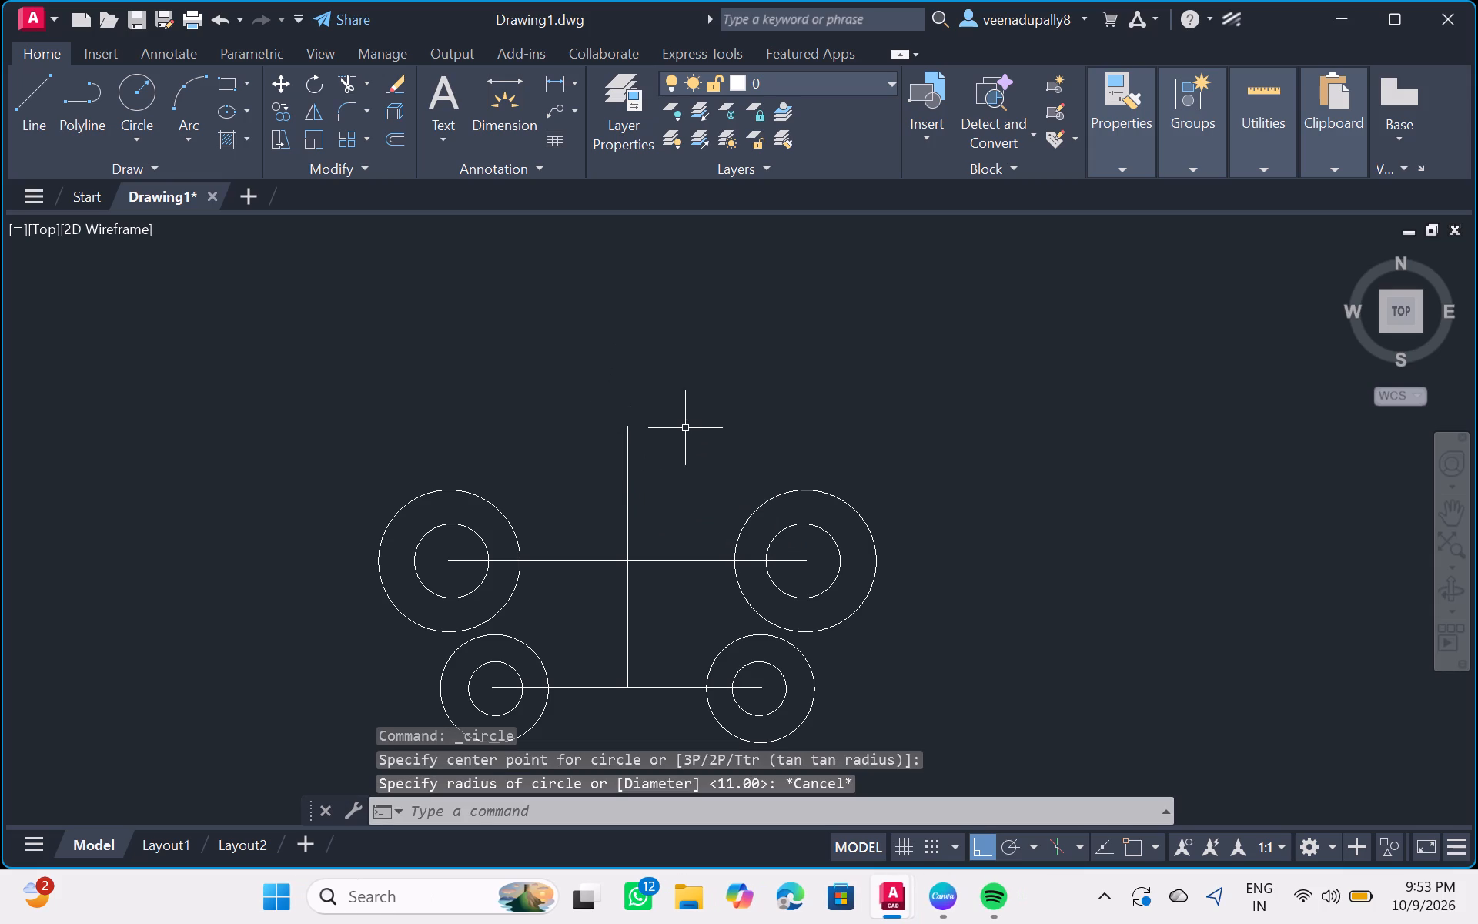
Draw a circle of radius 24 centred where the vertical line meets the lower horizontal line.
click(119, 91)
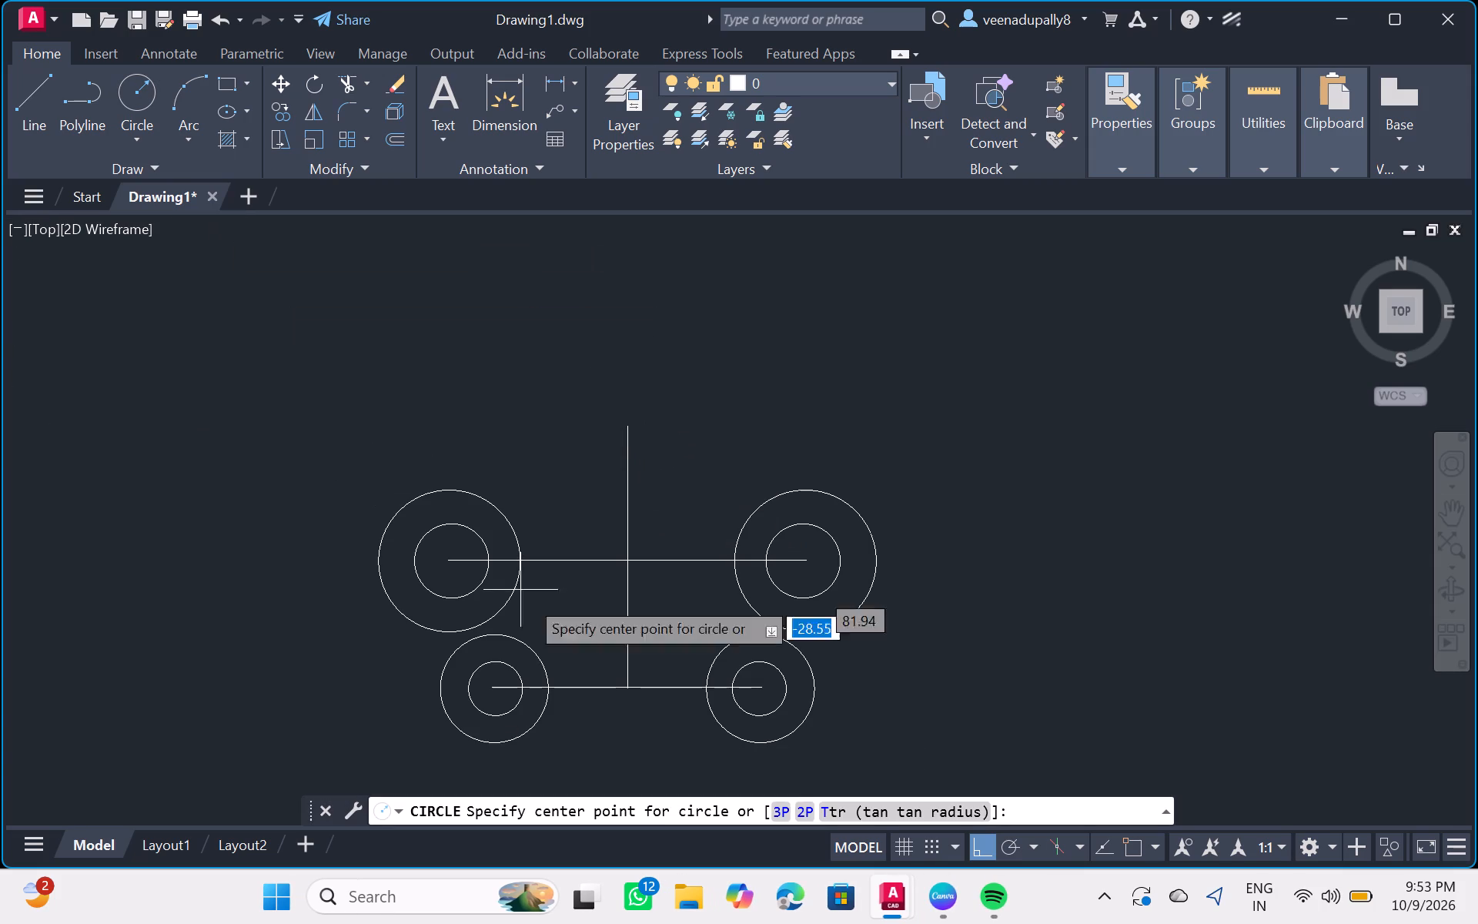
click(627, 687)
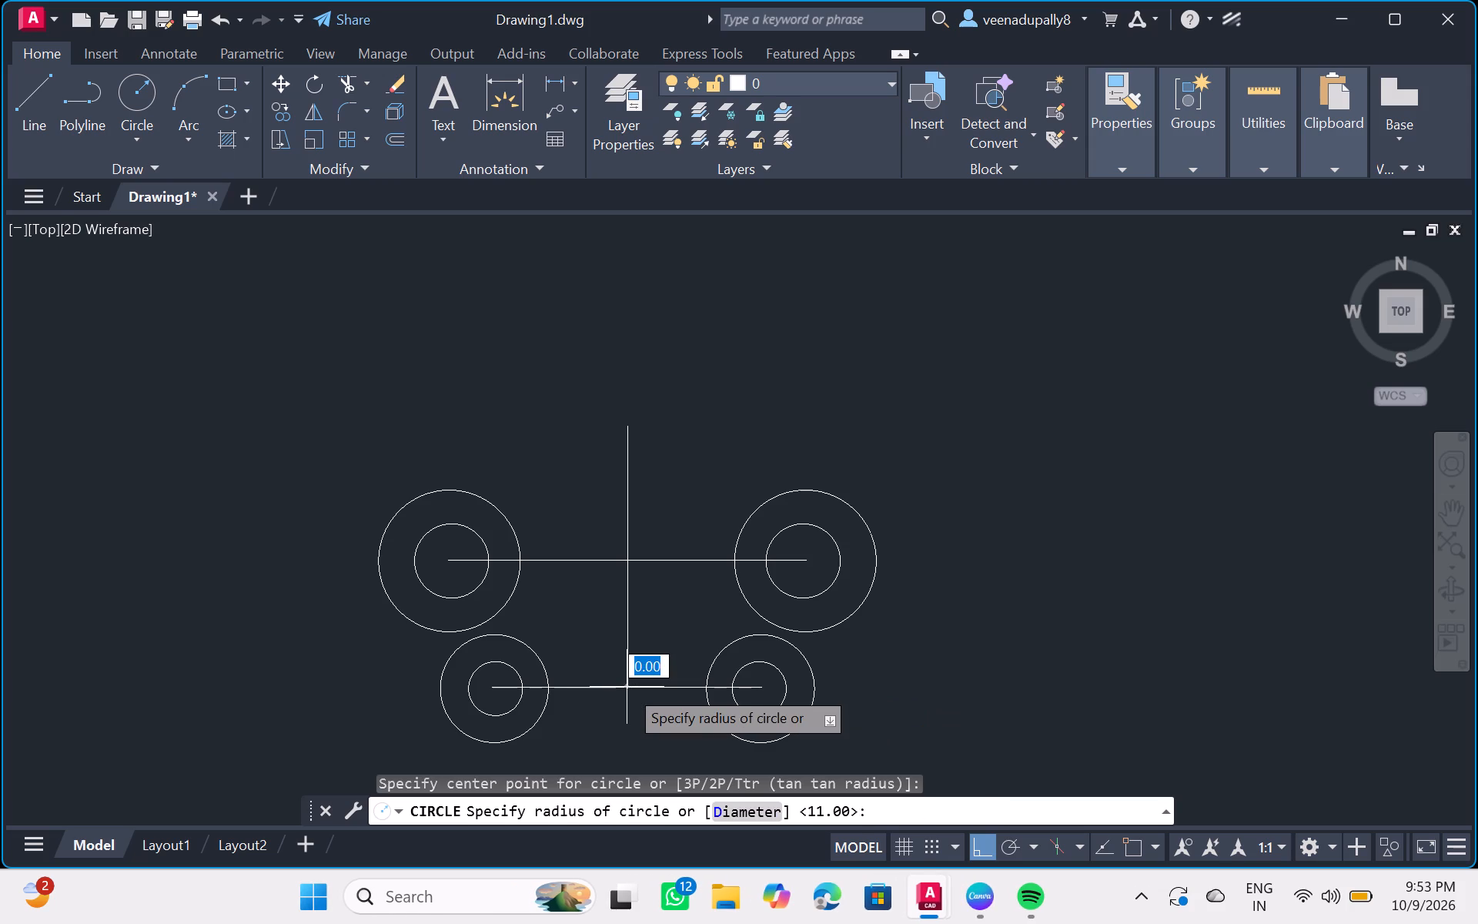
text(24)
key(Return)
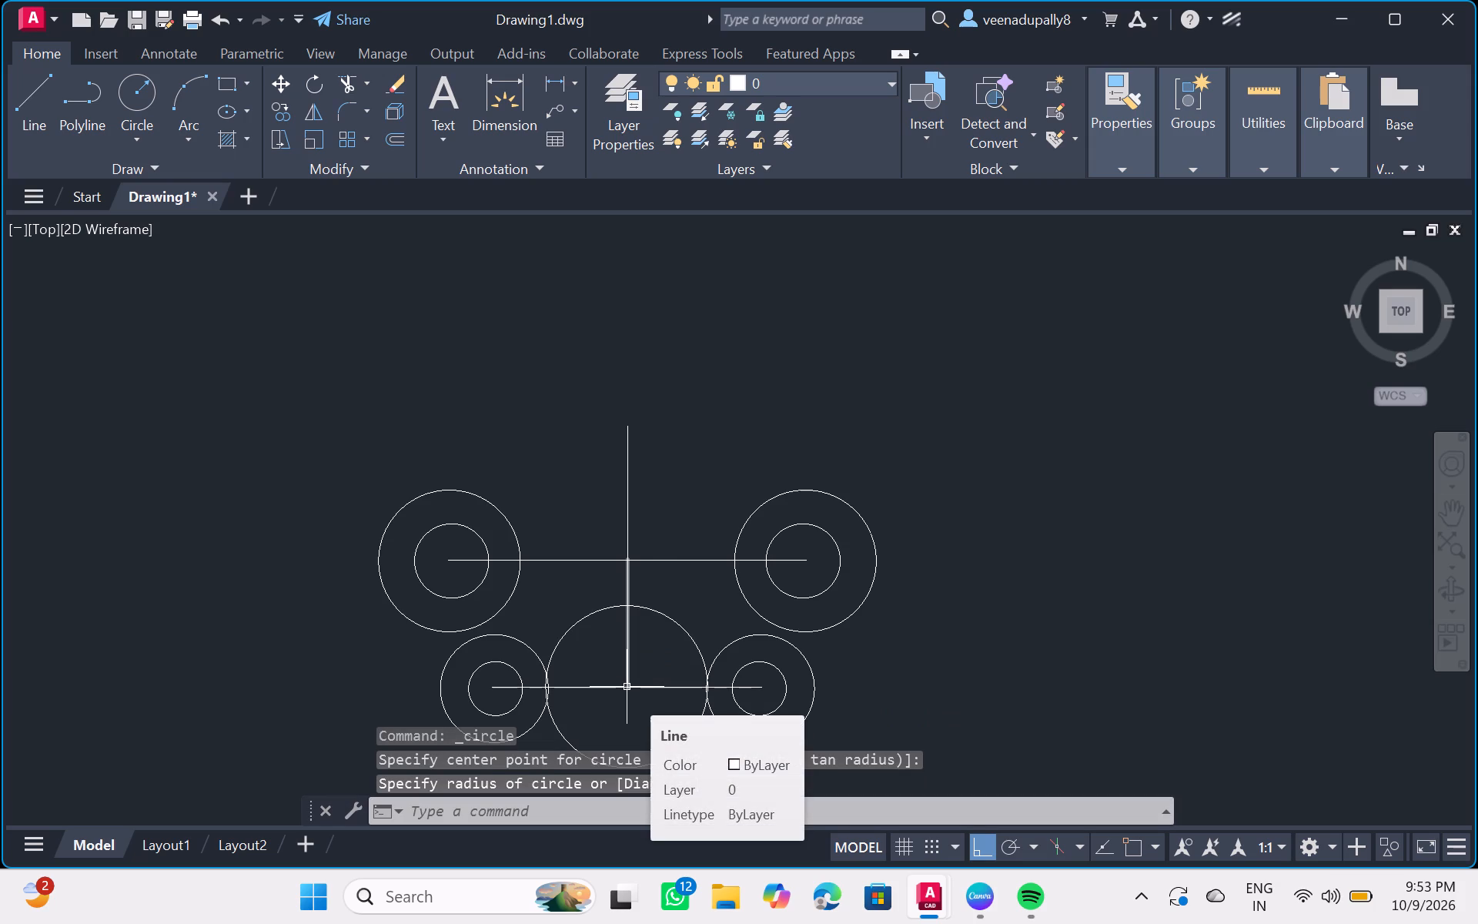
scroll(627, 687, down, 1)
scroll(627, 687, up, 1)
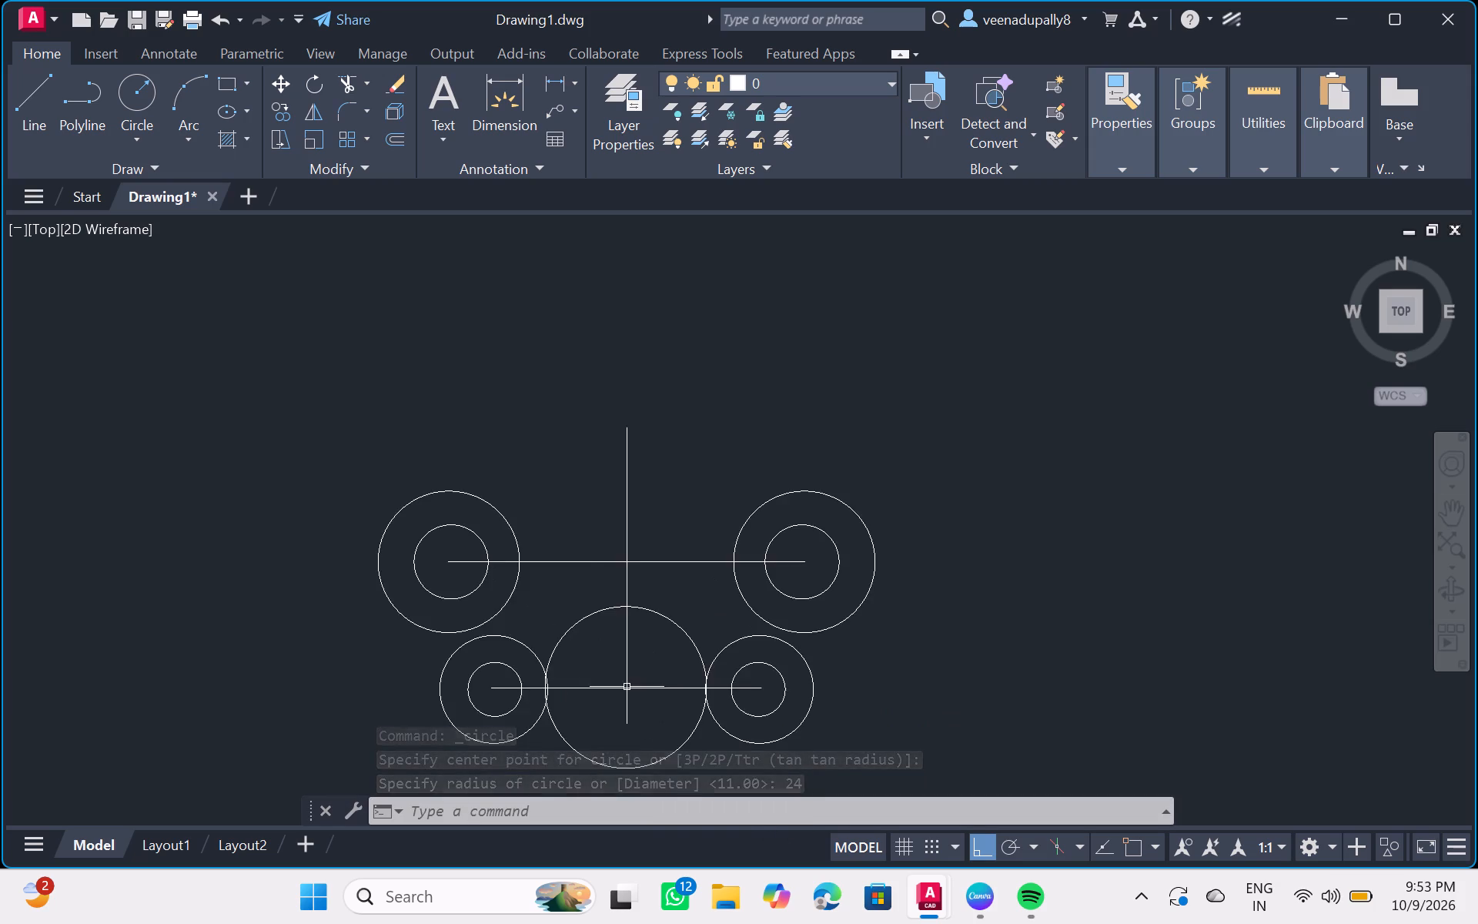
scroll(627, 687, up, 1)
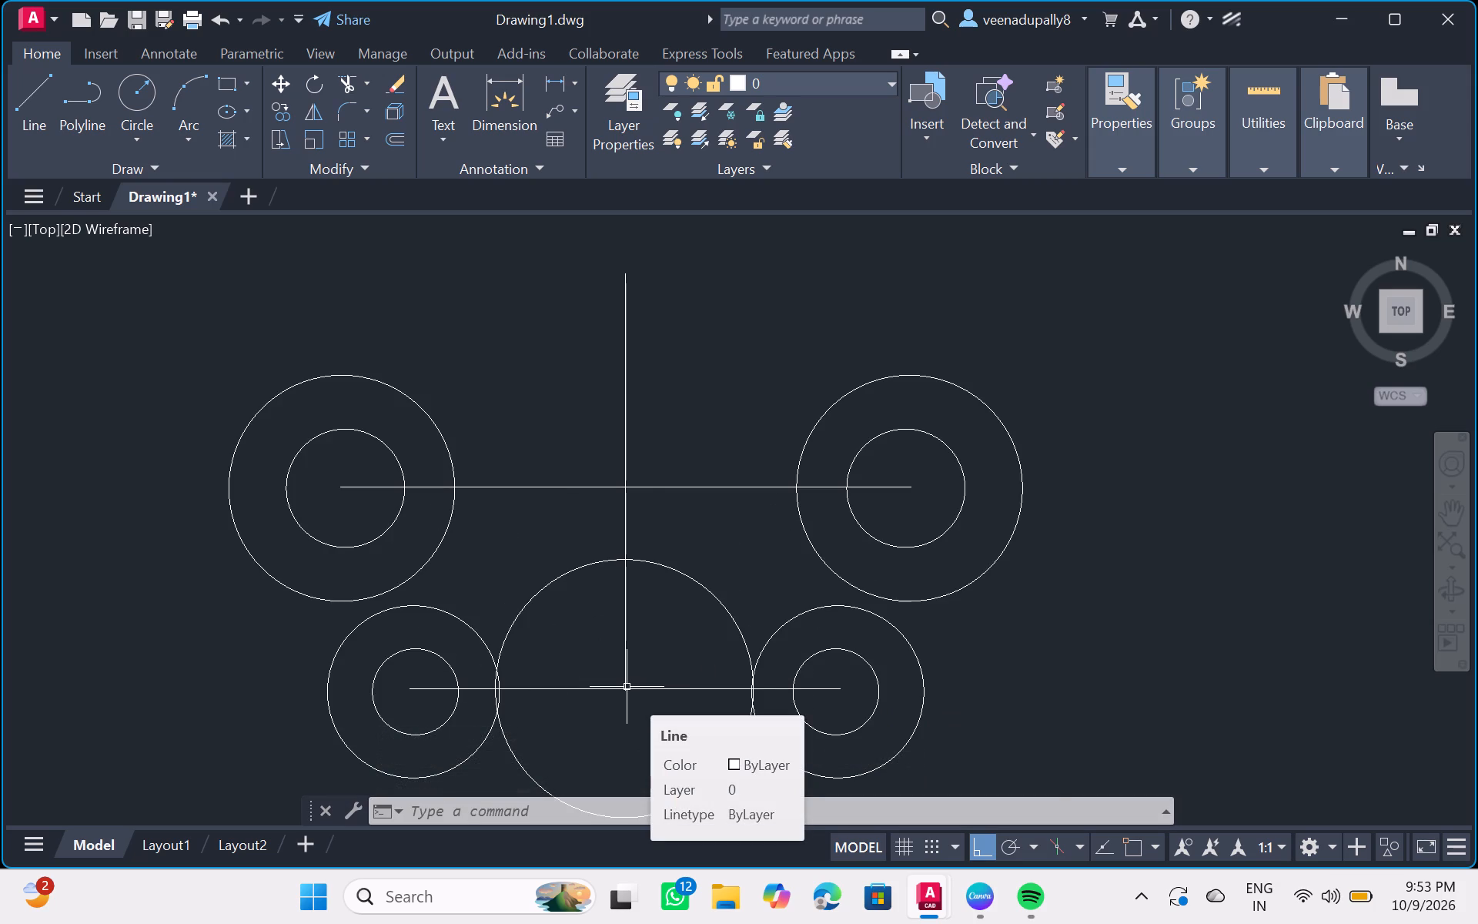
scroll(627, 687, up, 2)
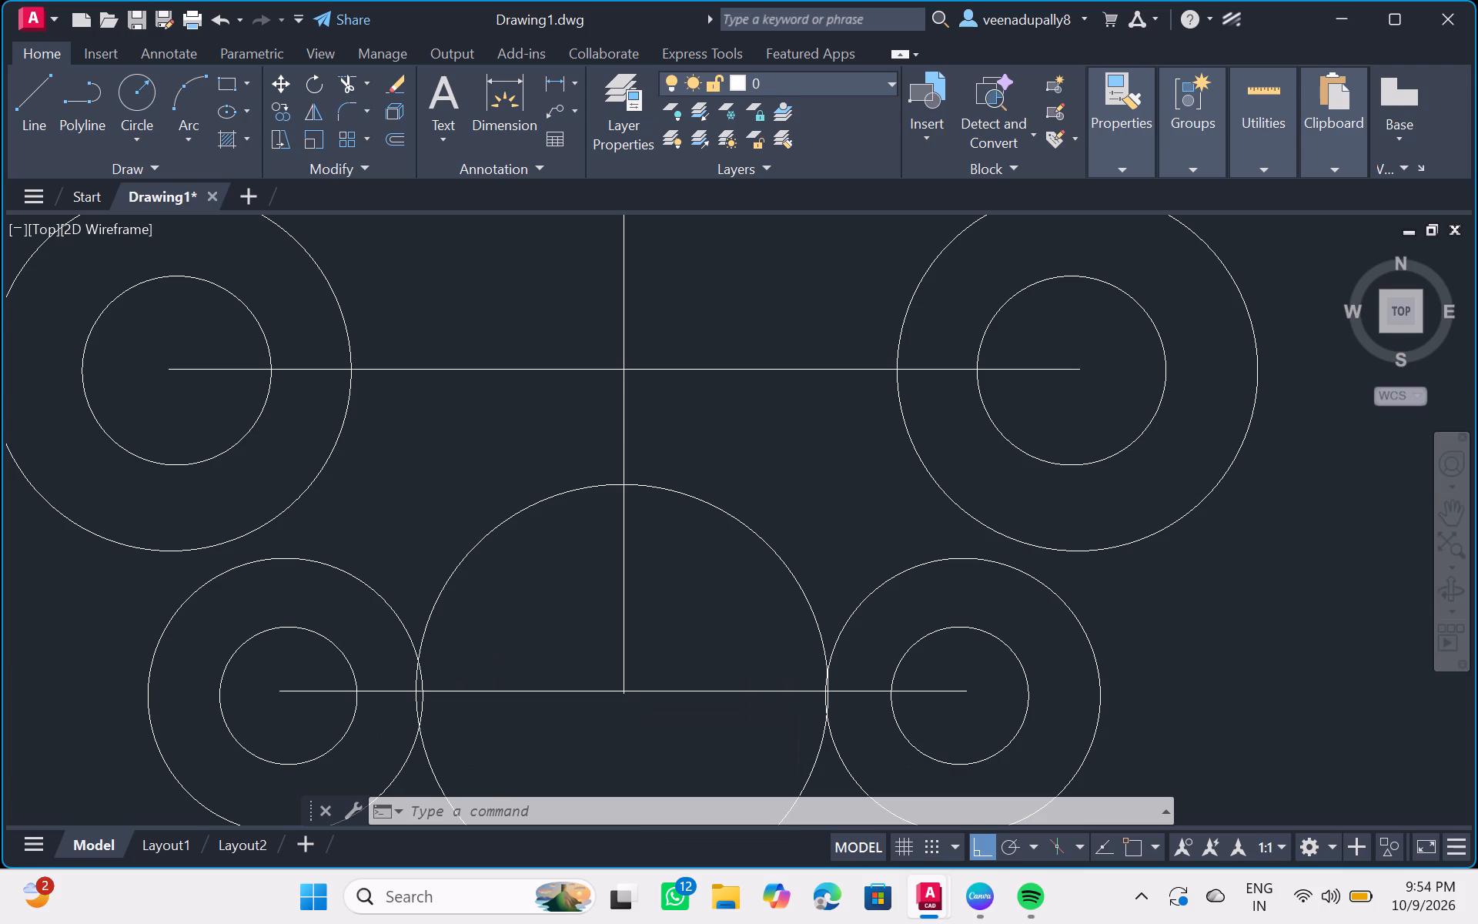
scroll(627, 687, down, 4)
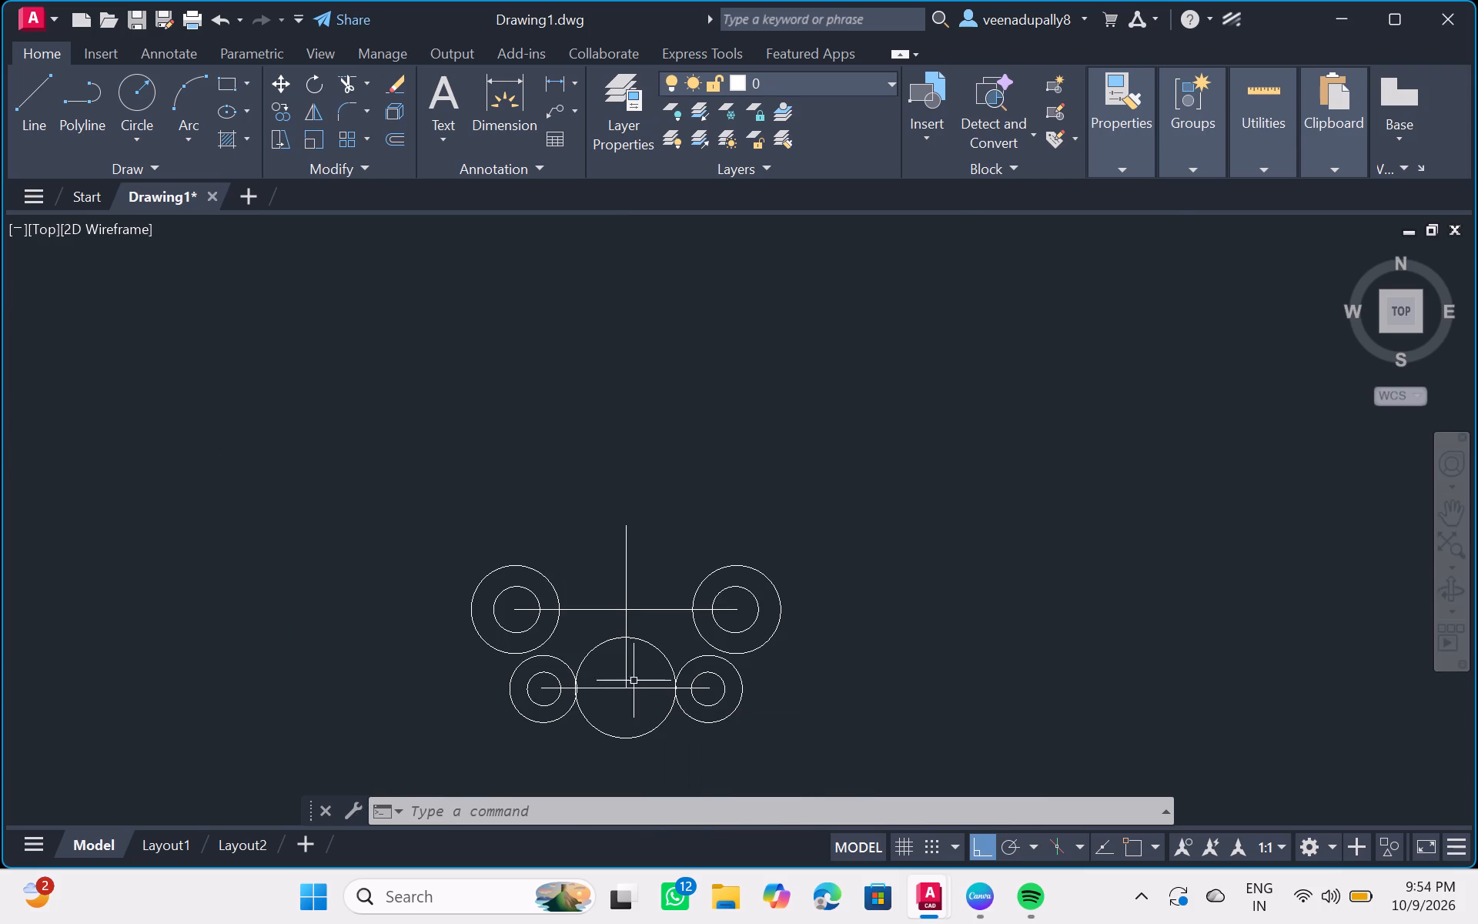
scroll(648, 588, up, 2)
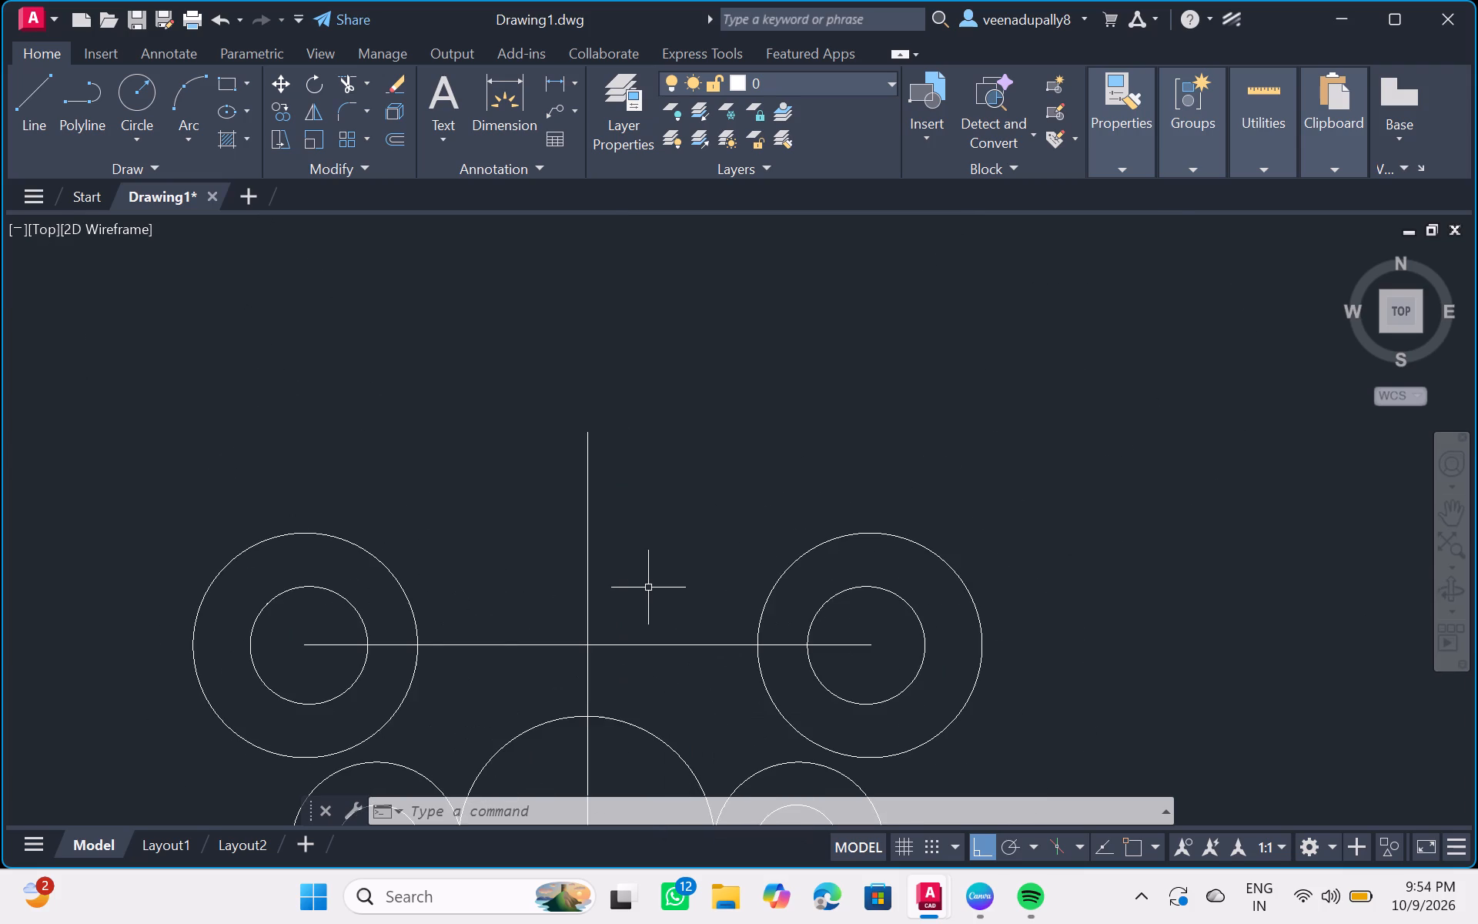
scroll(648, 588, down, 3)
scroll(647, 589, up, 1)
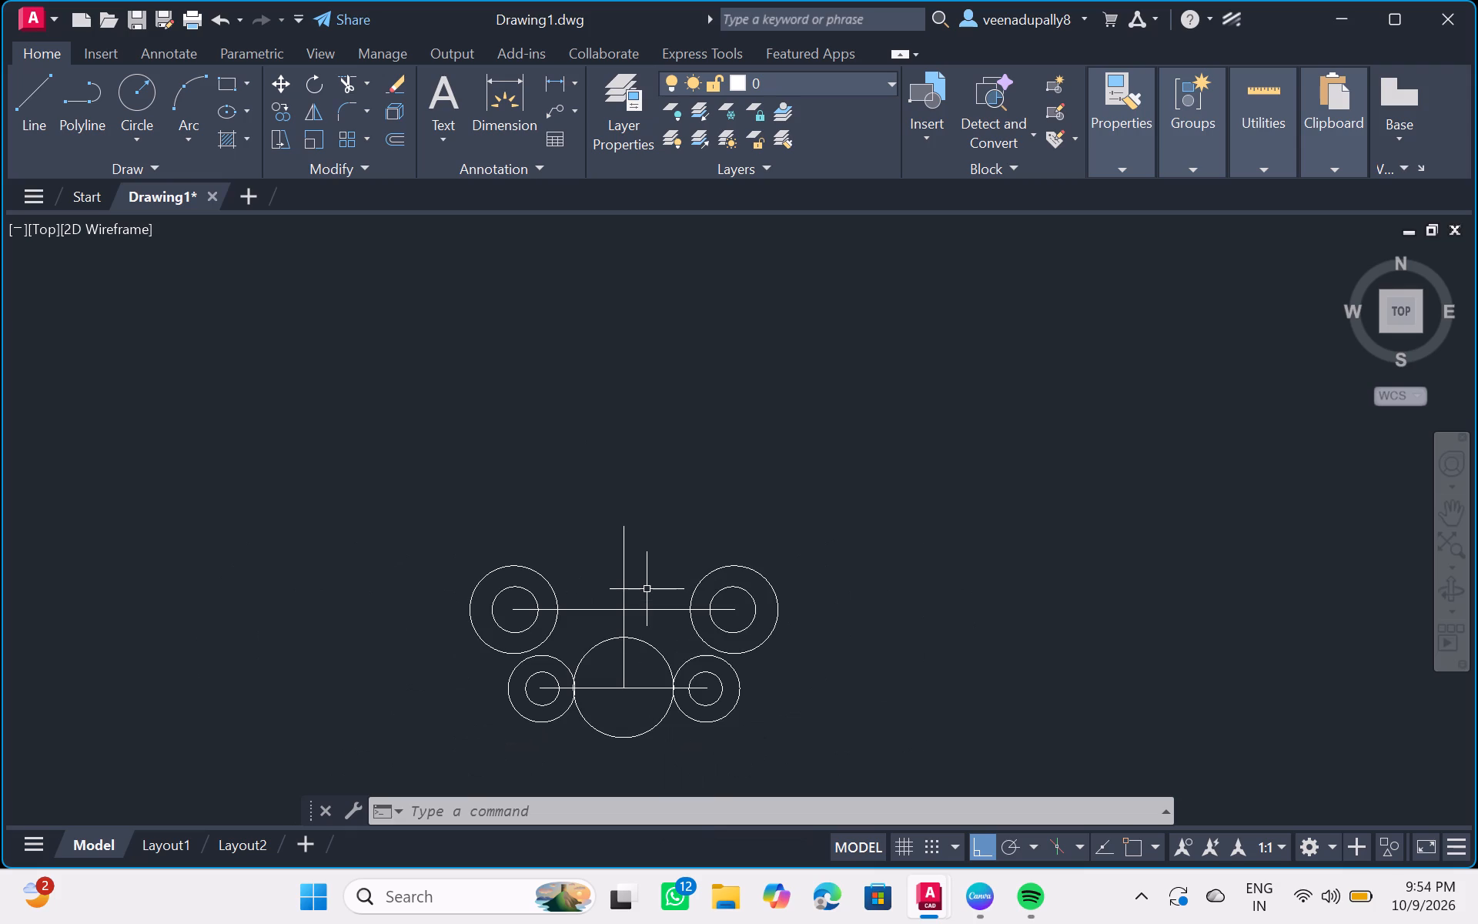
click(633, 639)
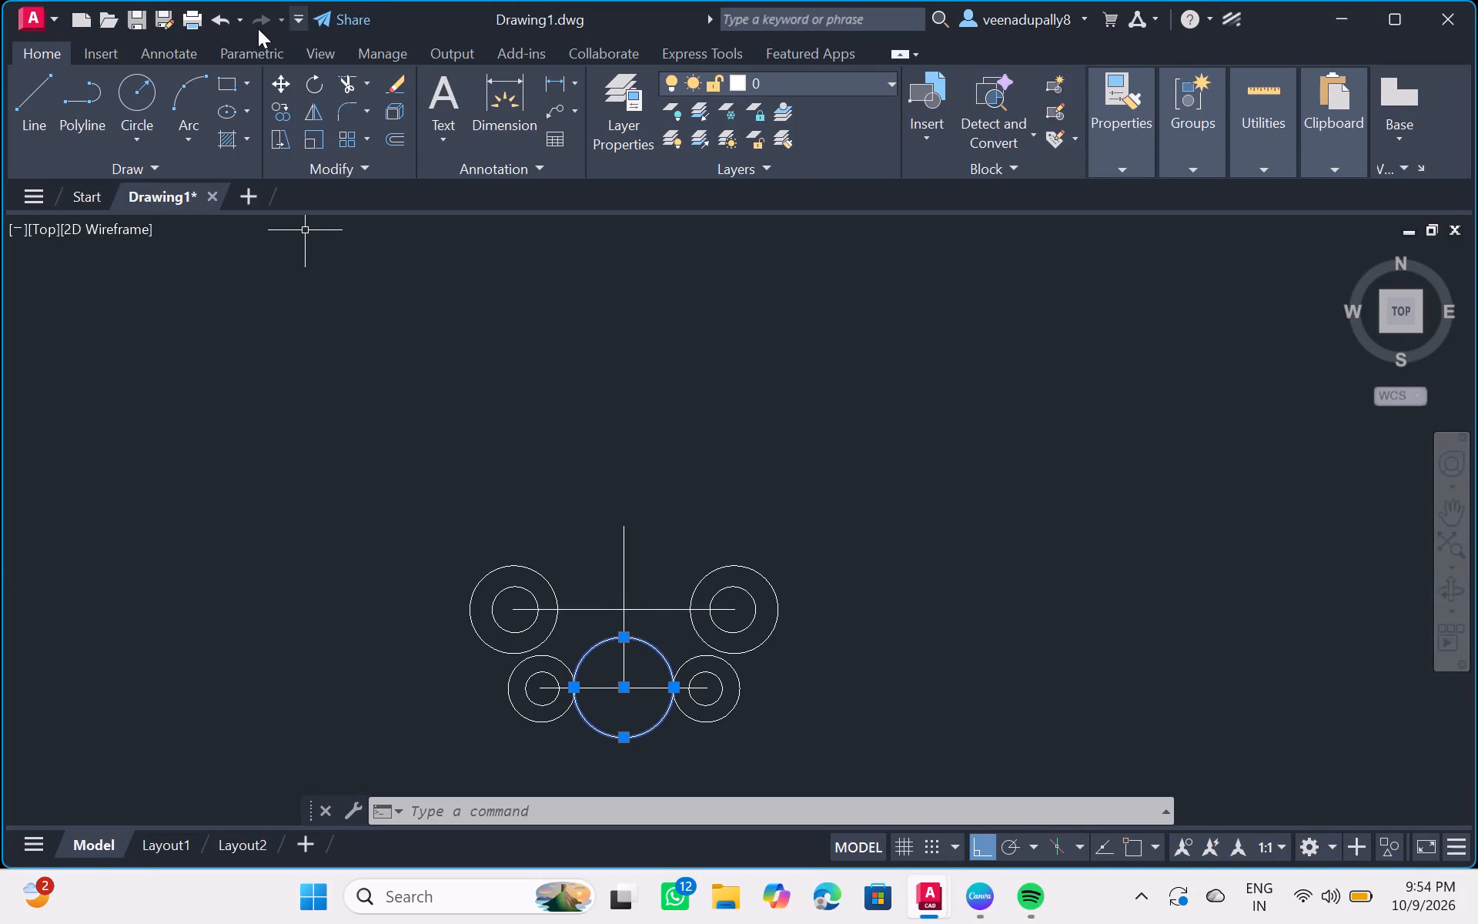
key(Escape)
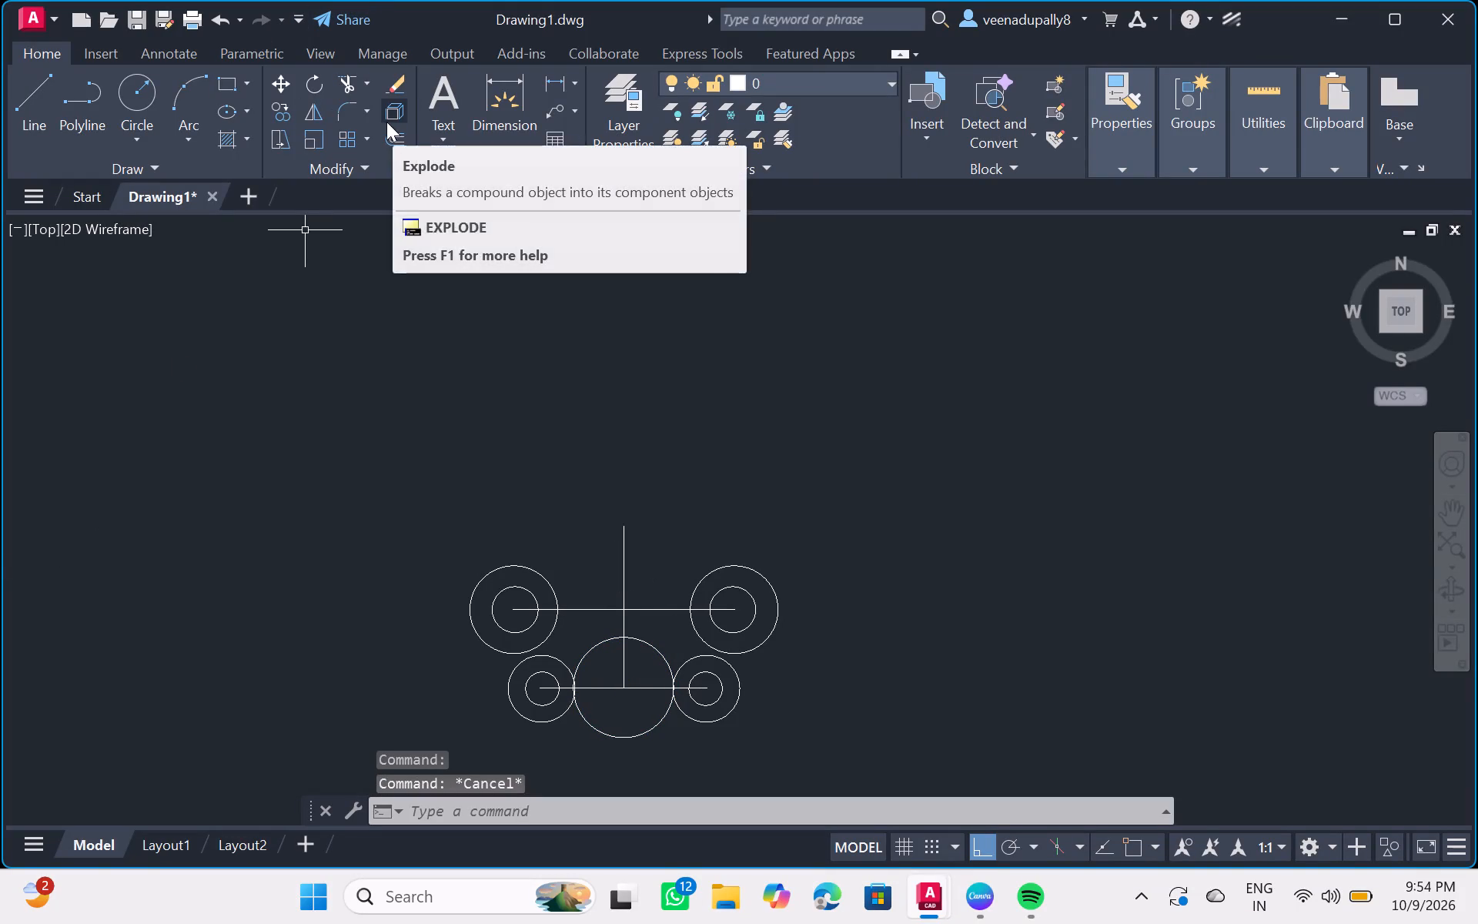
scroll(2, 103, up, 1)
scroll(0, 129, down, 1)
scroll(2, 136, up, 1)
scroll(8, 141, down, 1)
Draw a circle of radius 40 centred at the upper end of the vertical line.
click(131, 116)
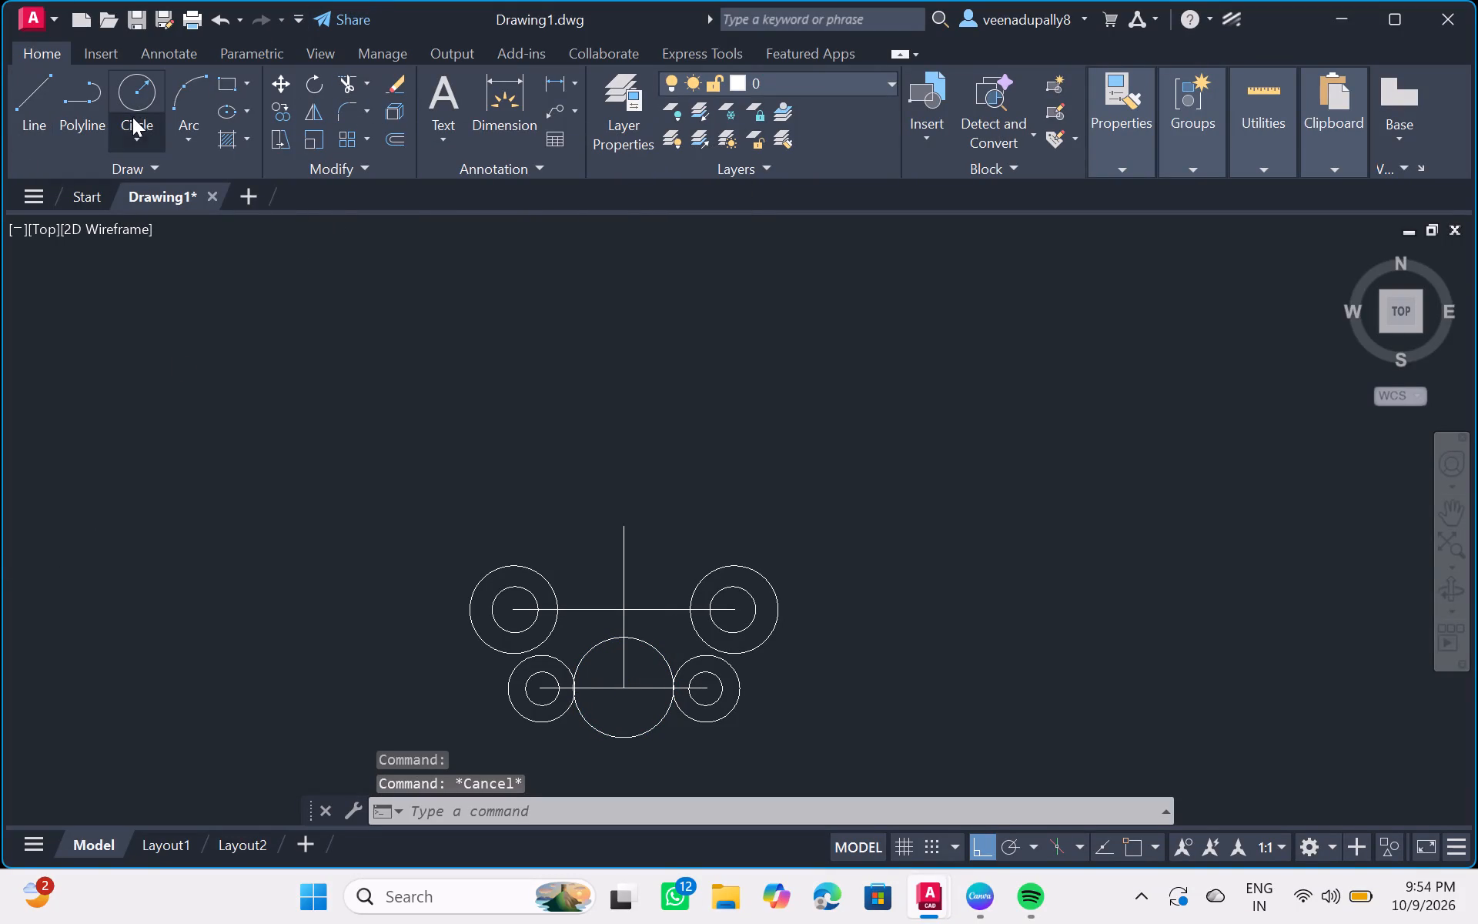
drag(142, 95, 140, 86)
click(136, 73)
scroll(149, 92, down, 1)
scroll(152, 95, up, 1)
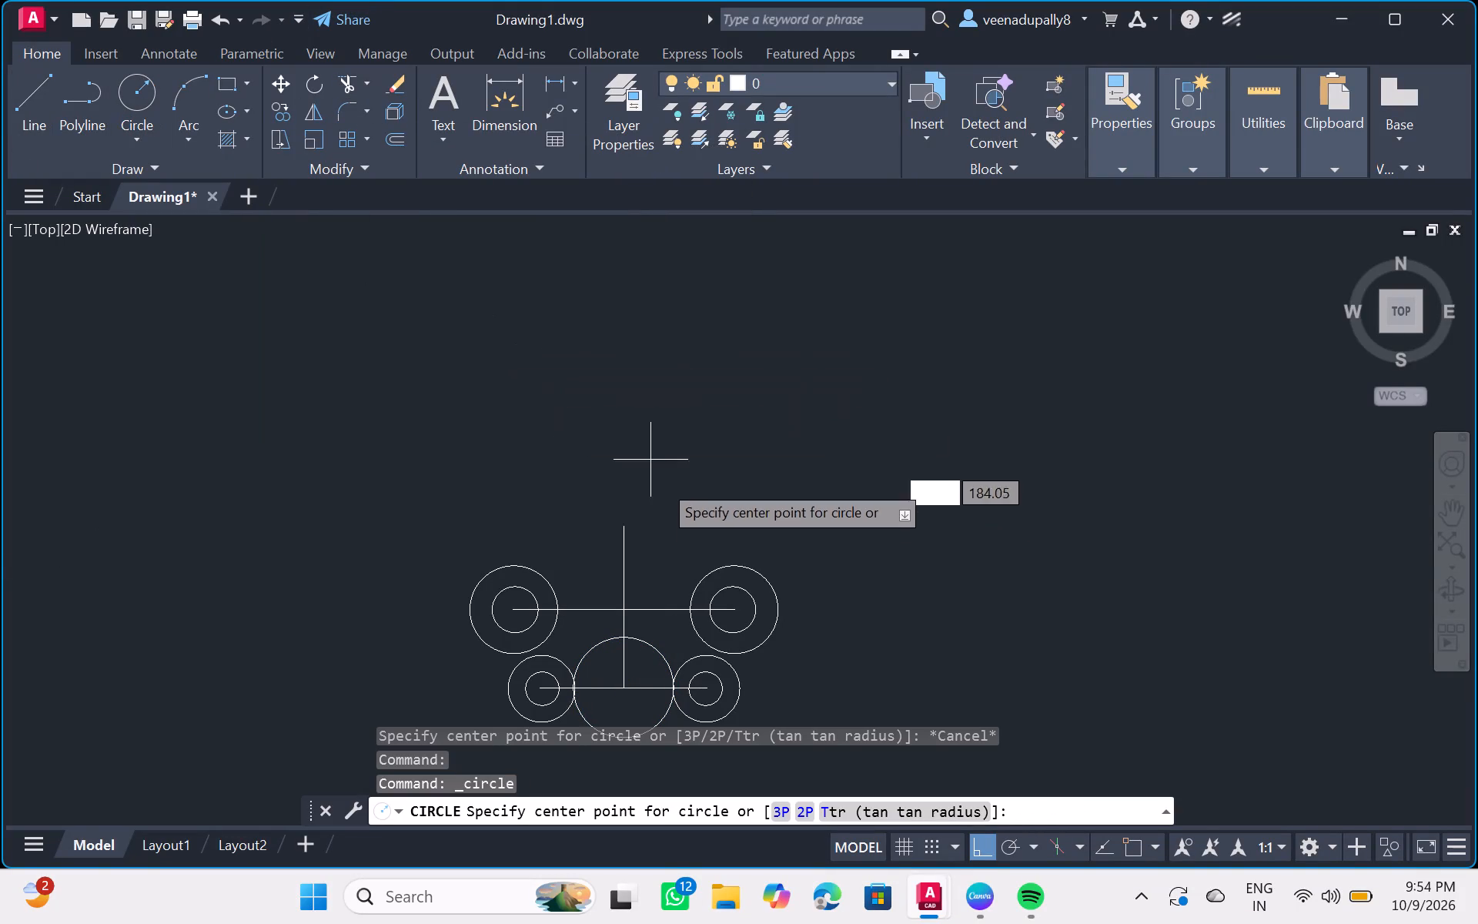
click(624, 523)
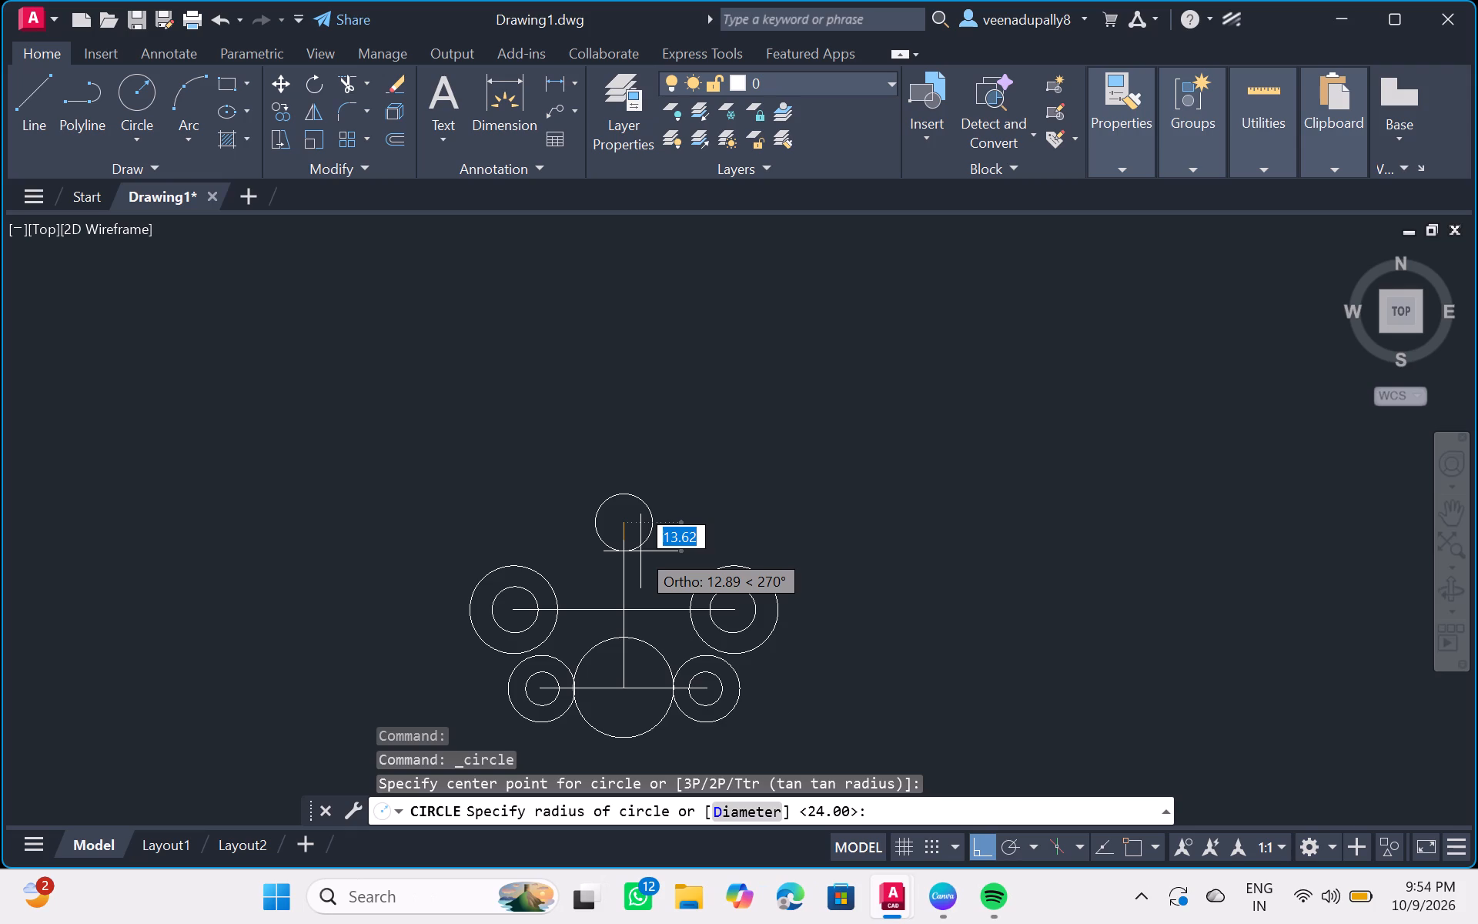
key(4)
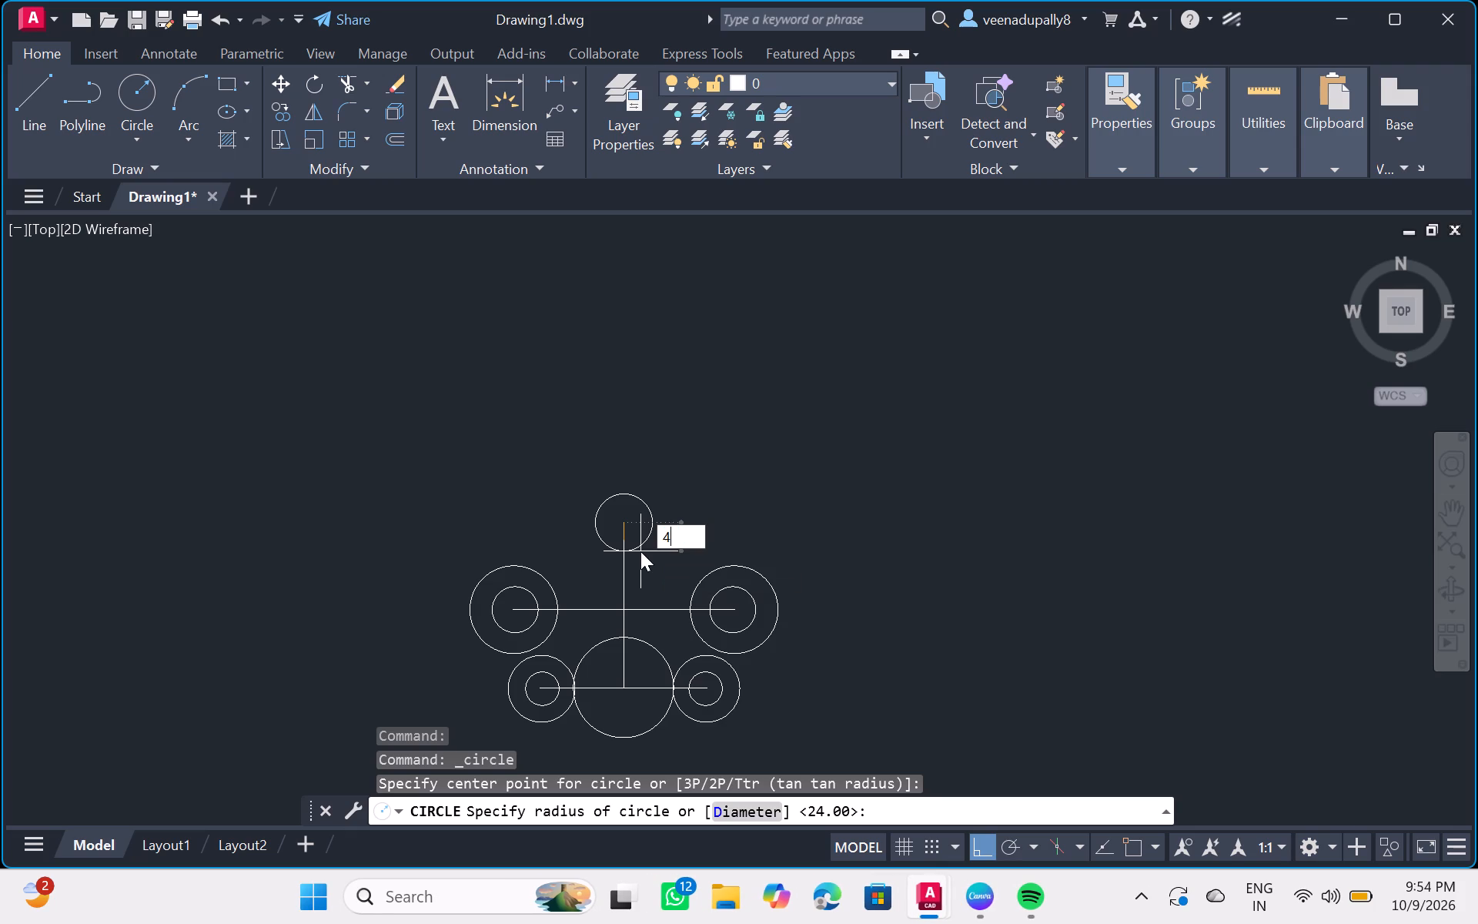
key(0)
key(Return)
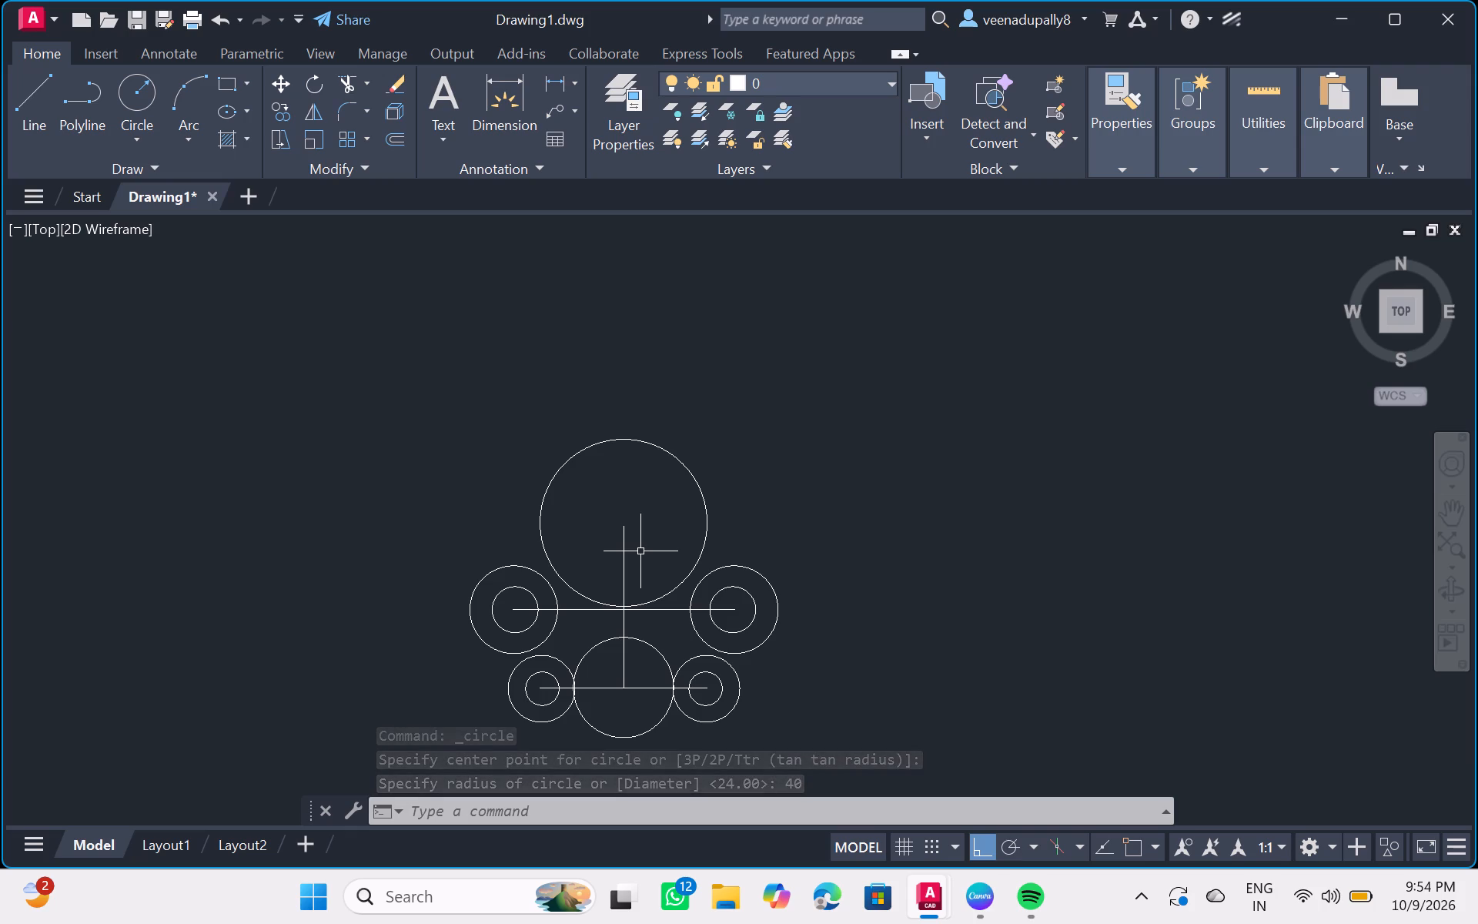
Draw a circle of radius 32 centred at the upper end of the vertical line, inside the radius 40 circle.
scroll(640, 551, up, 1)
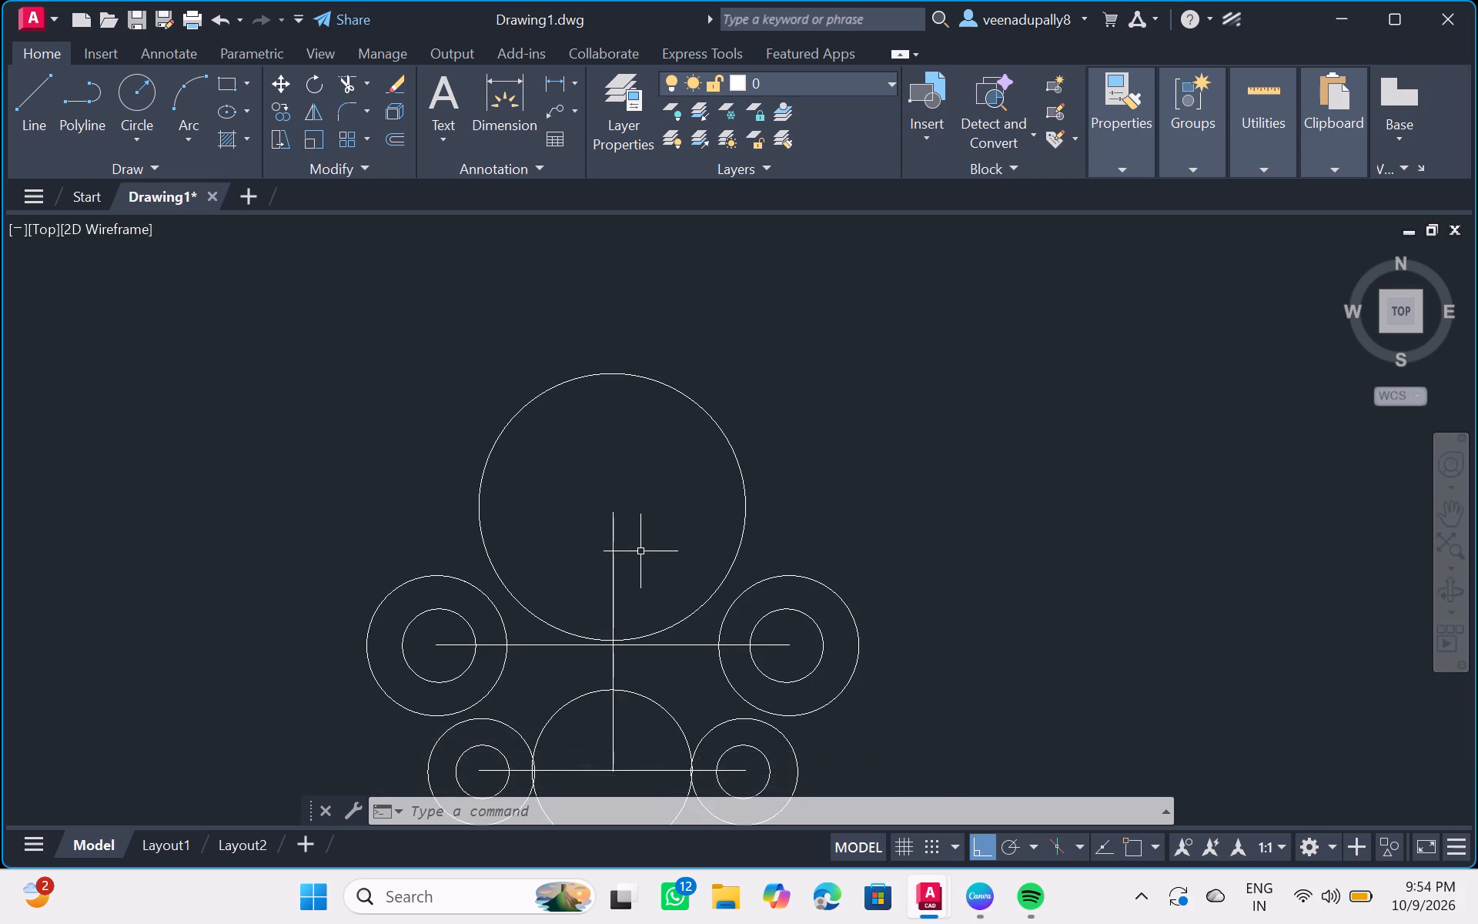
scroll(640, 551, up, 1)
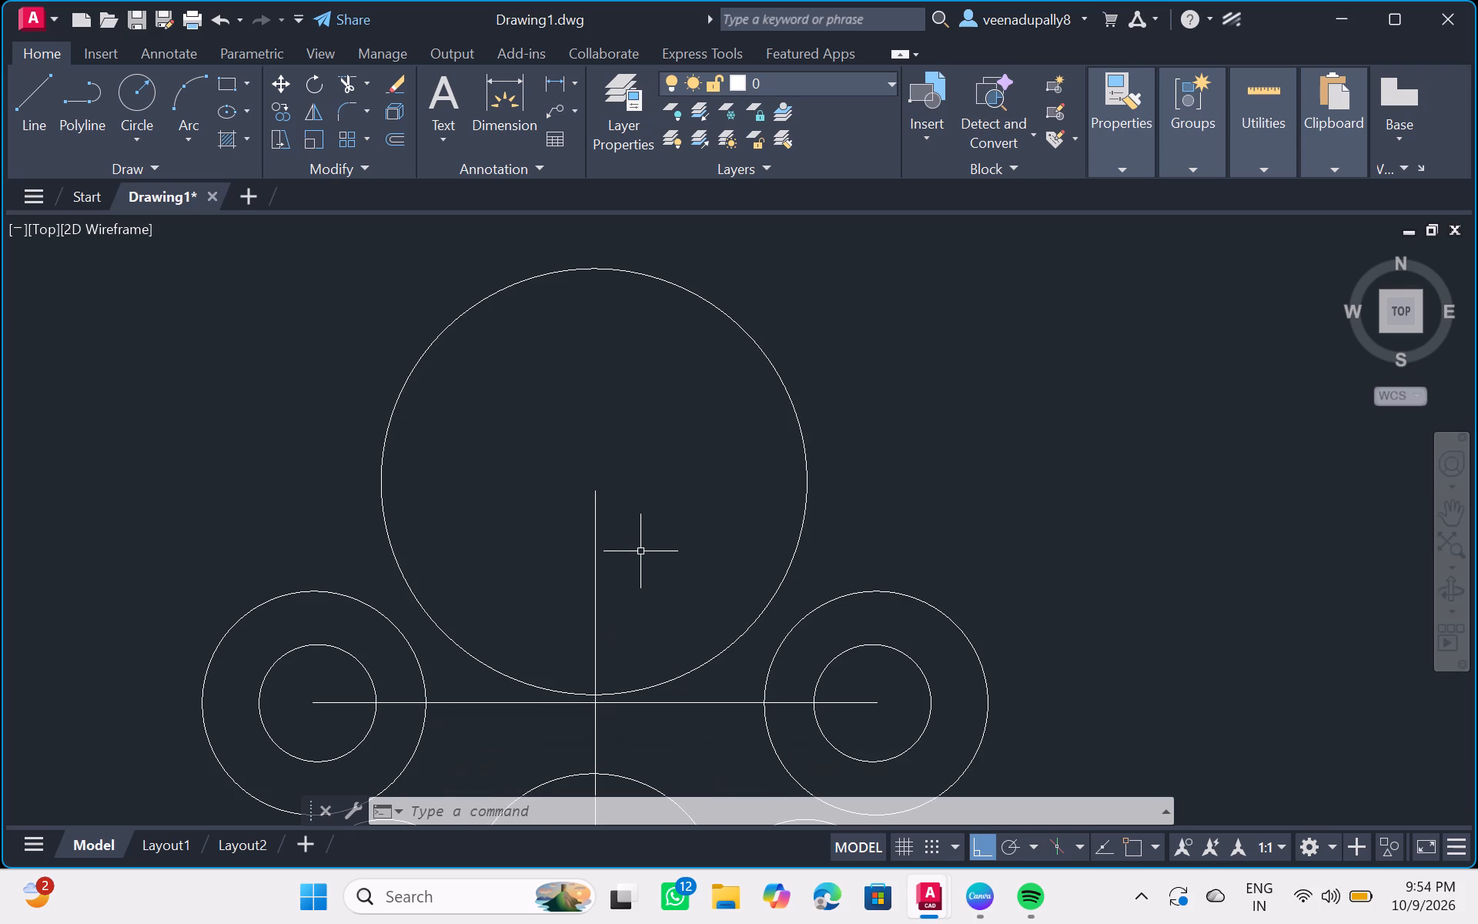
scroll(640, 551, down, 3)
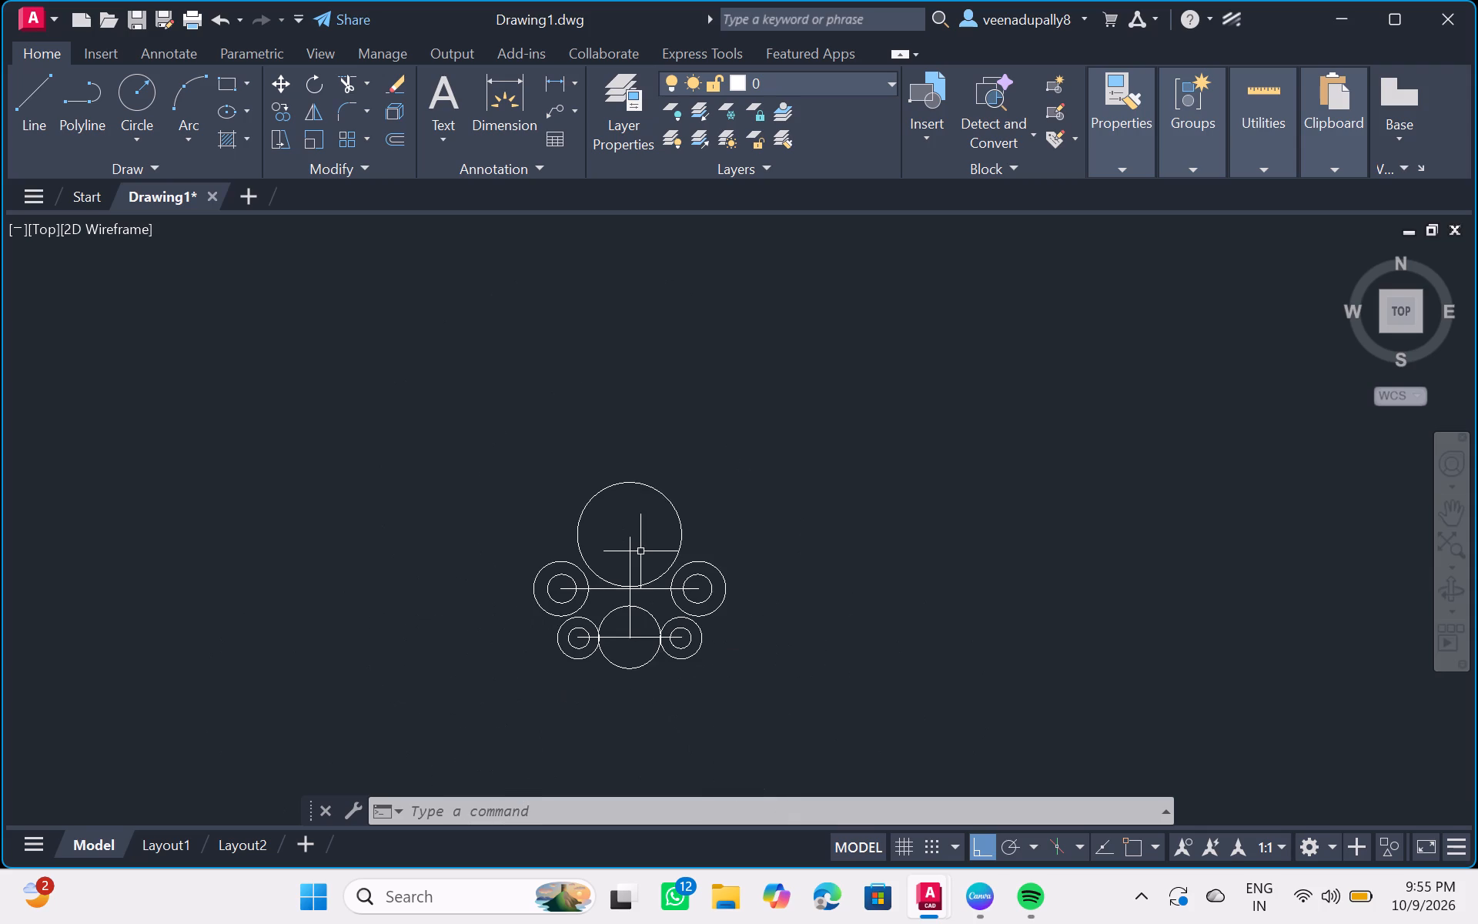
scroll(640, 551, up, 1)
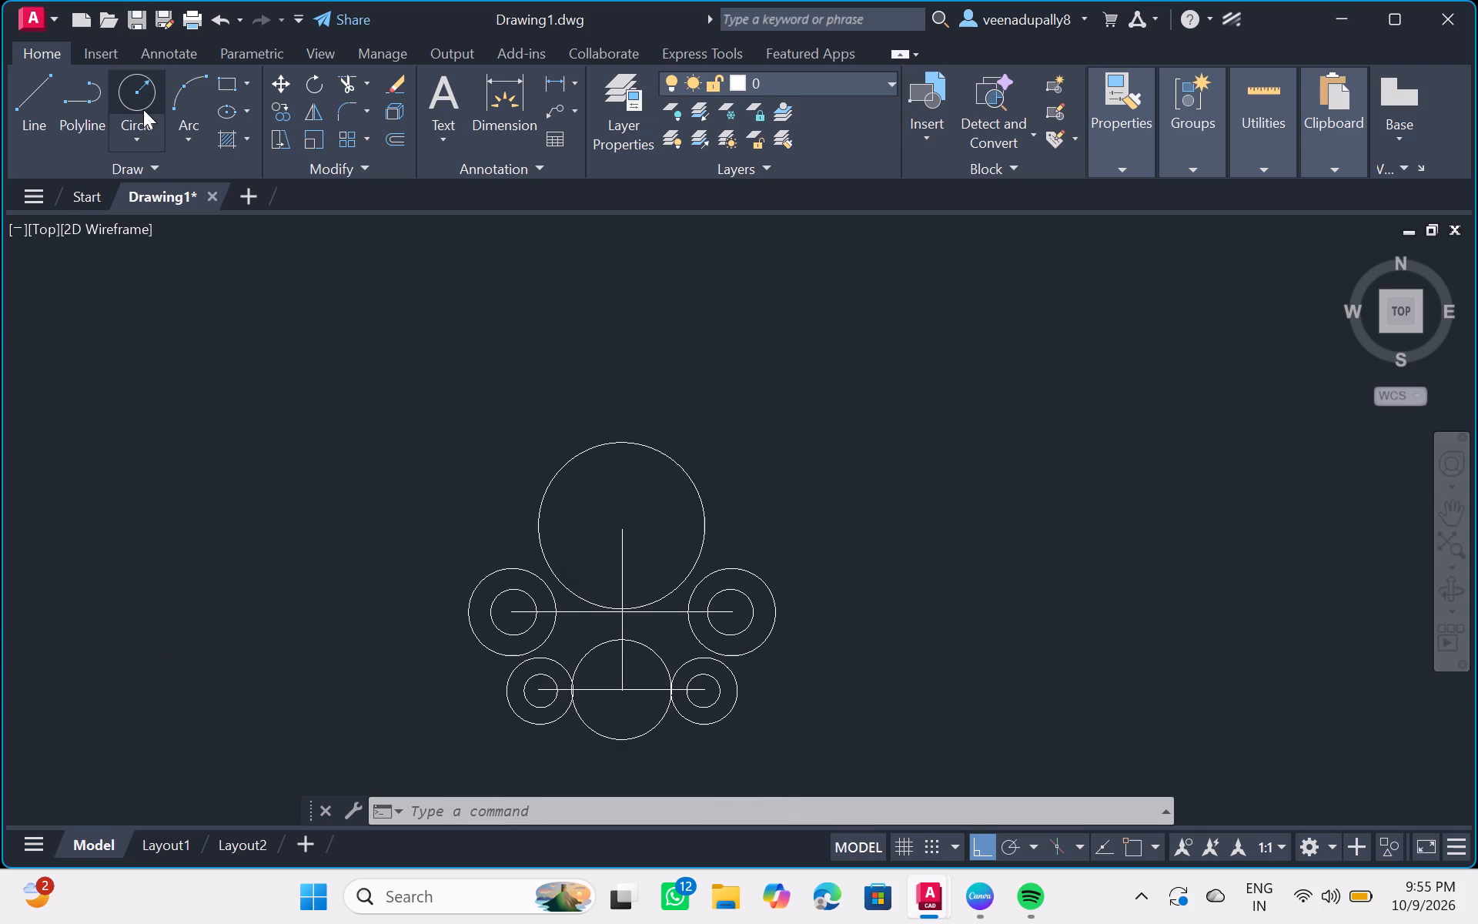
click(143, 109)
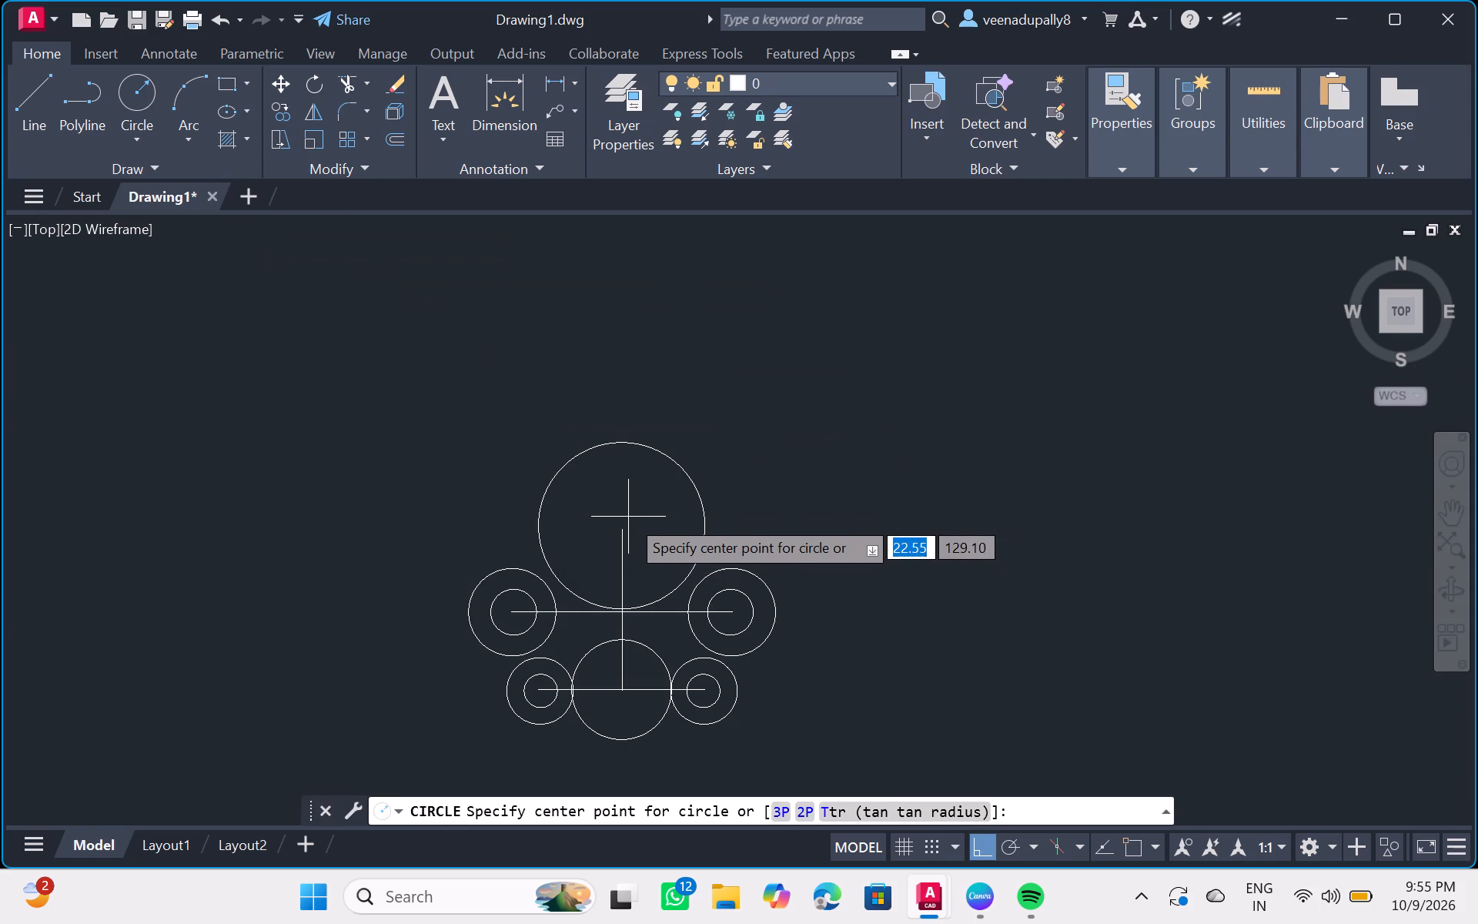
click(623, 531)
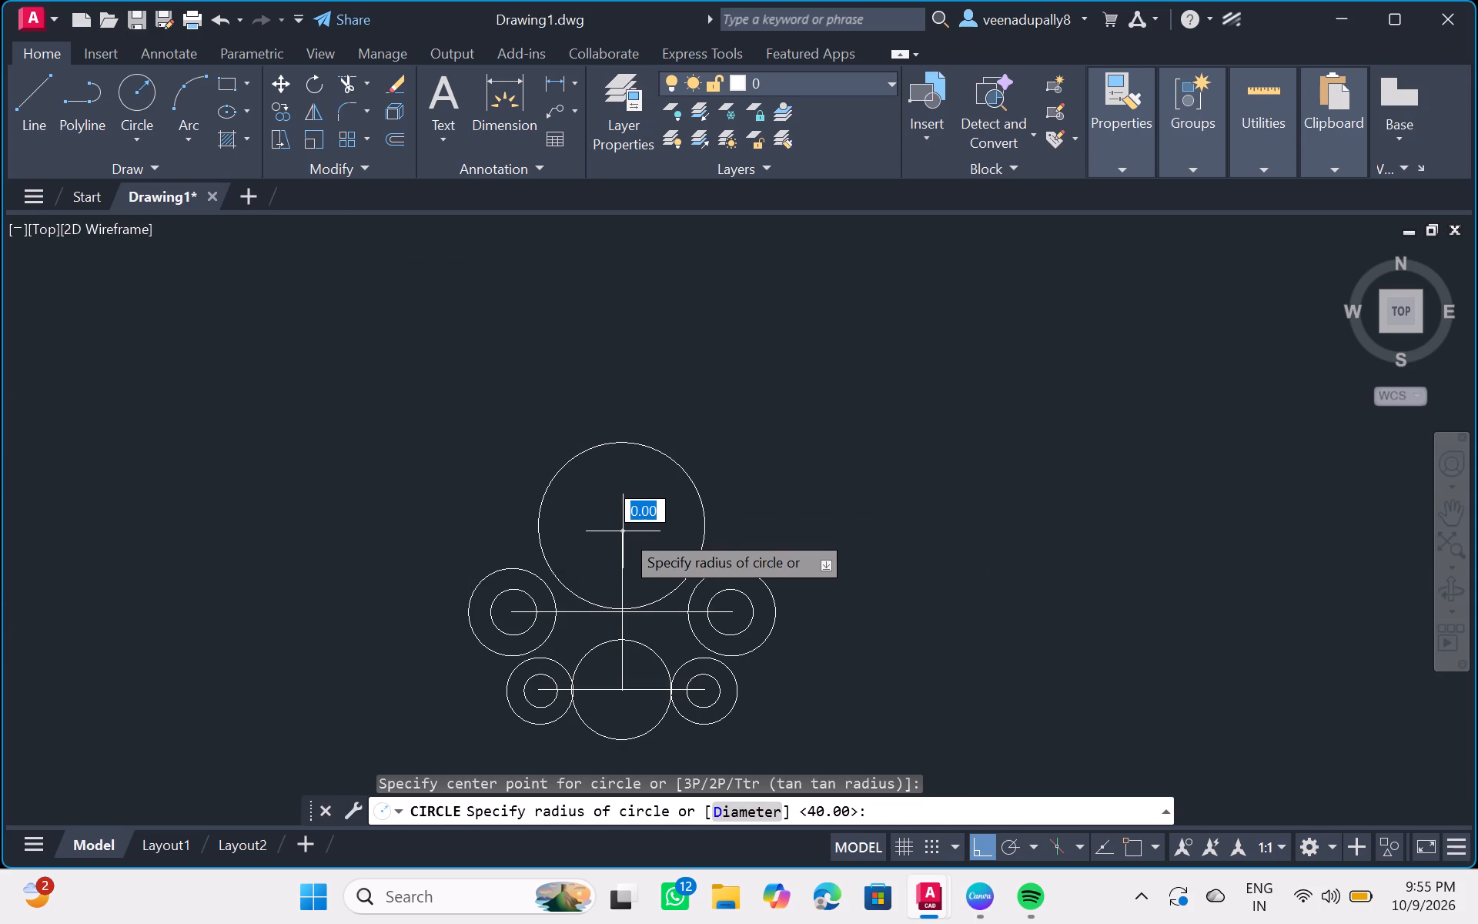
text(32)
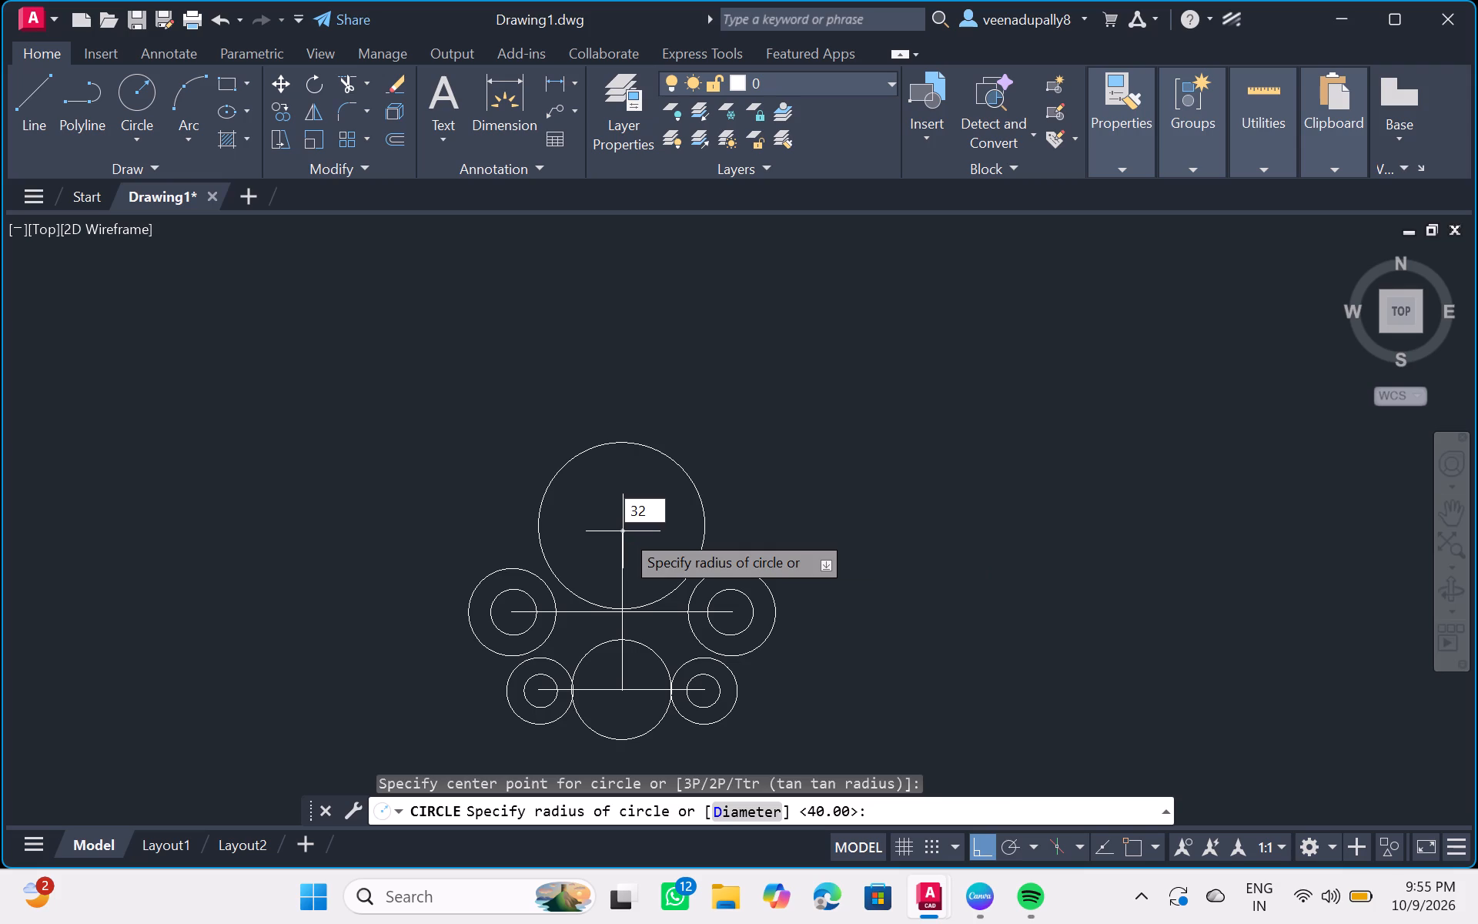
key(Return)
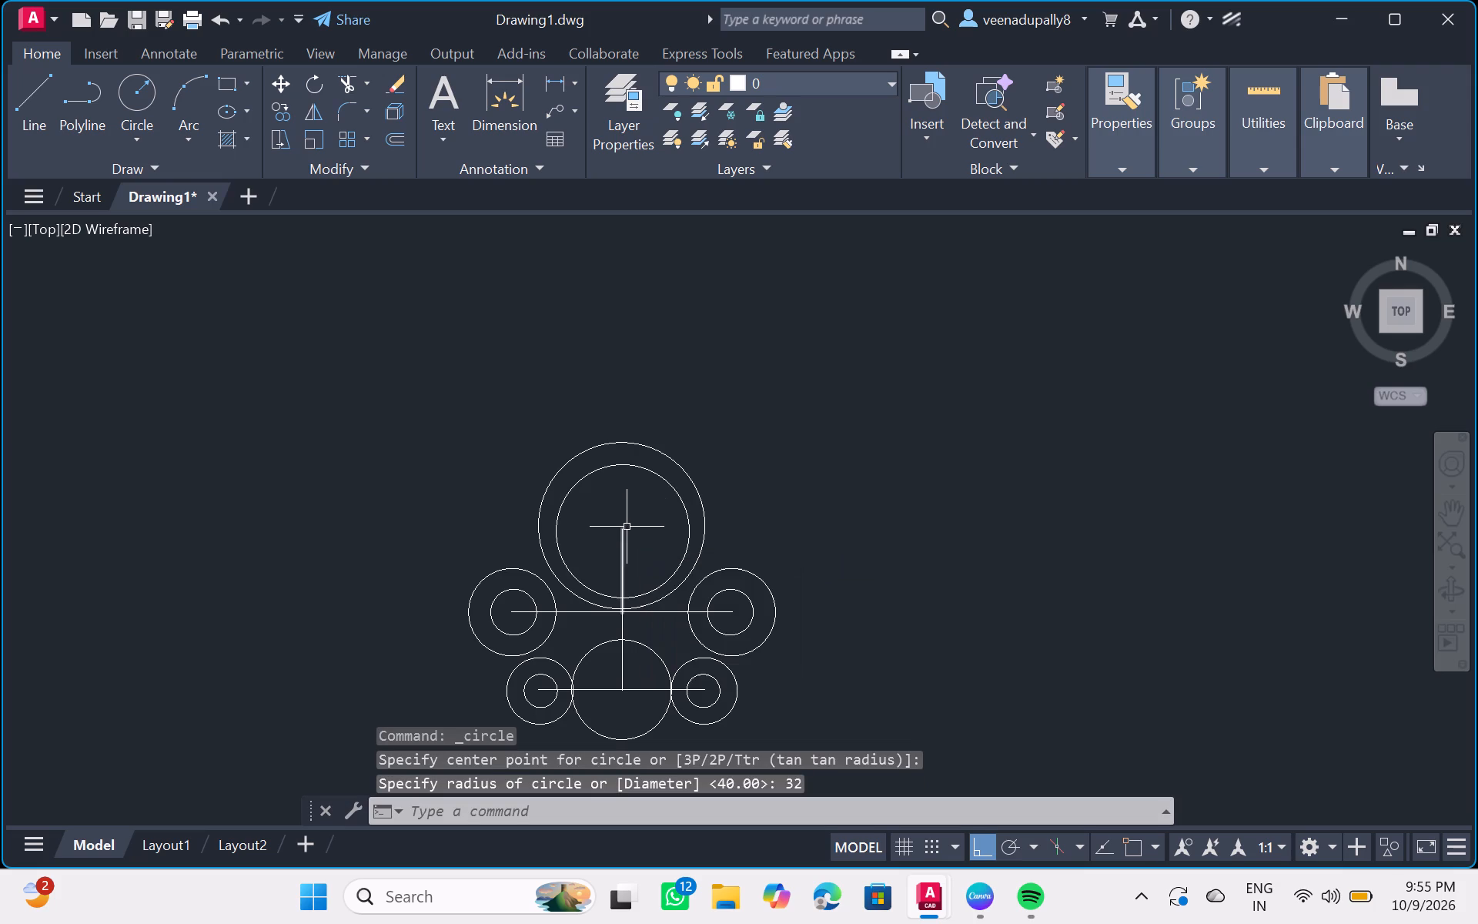
Erase both the radius 32 and the radius 40 circles around the upper end of the vertical line.
scroll(647, 521, up, 1)
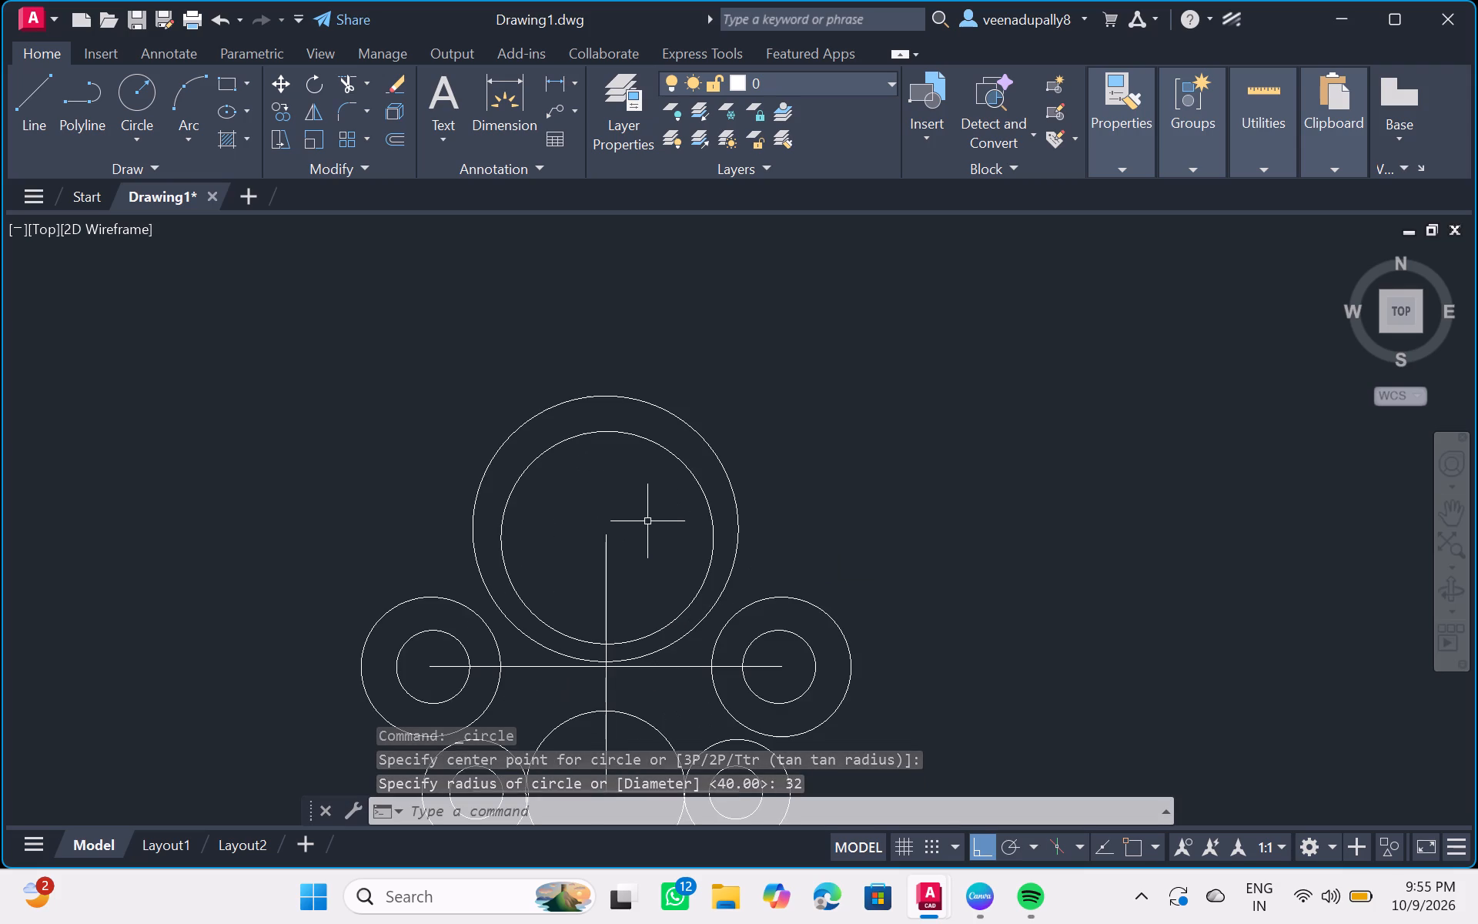
scroll(647, 521, up, 1)
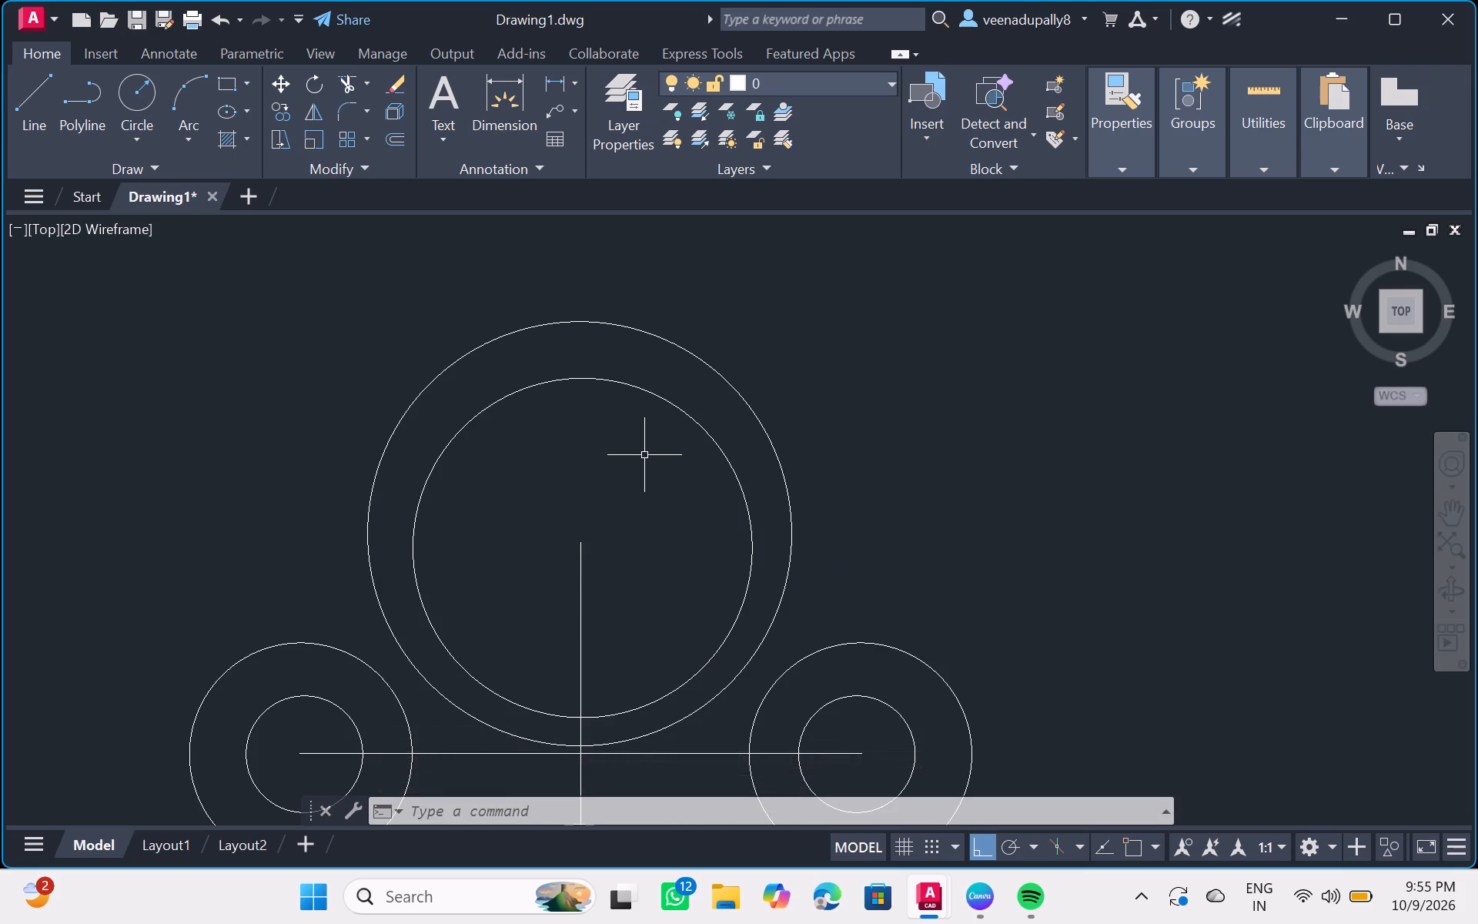
click(611, 380)
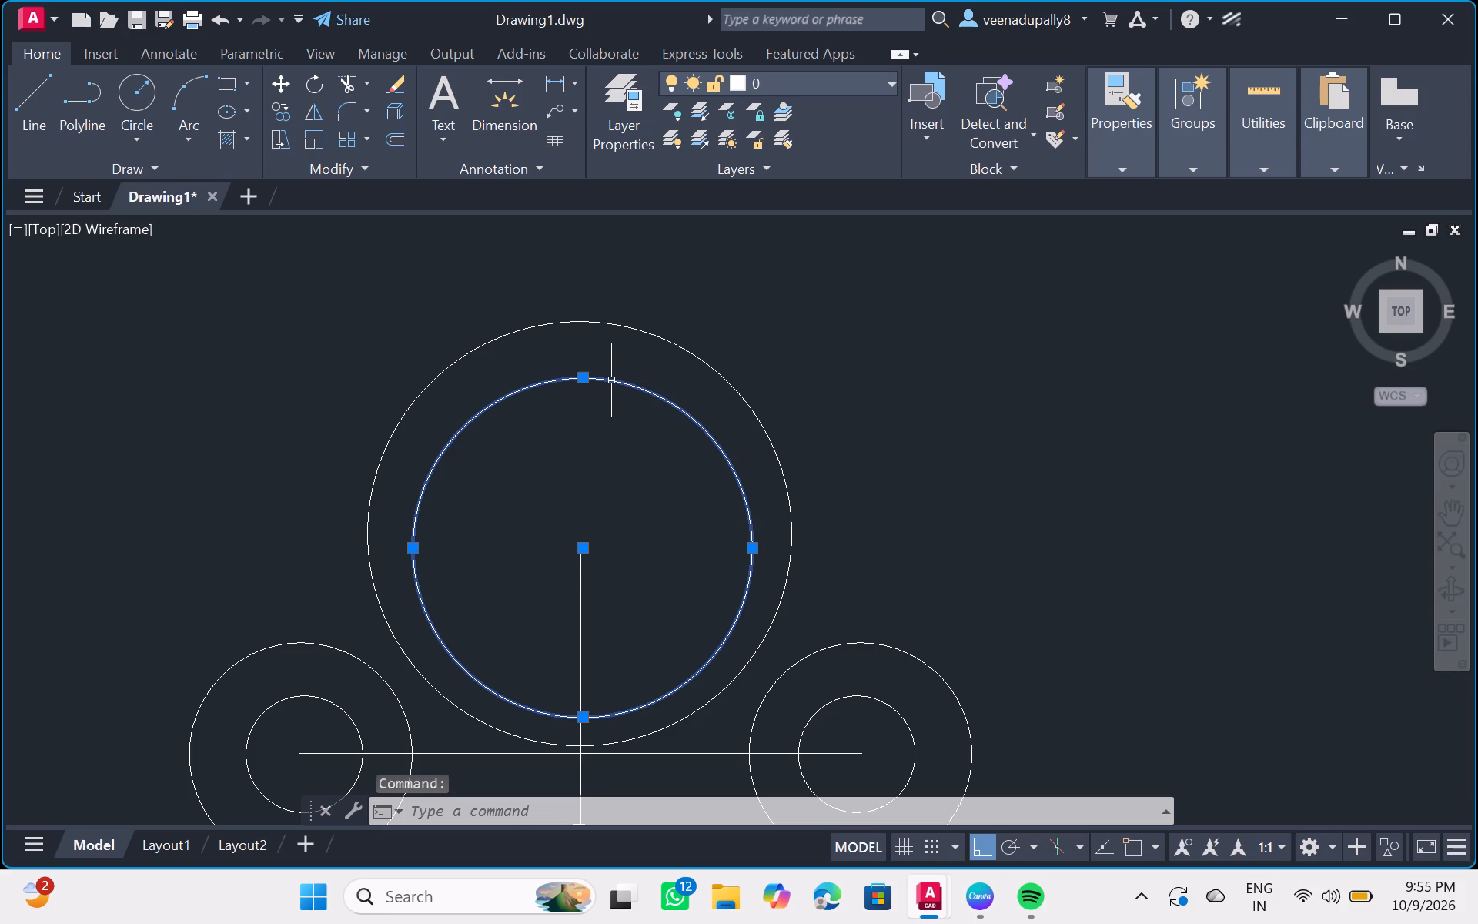
key(Delete)
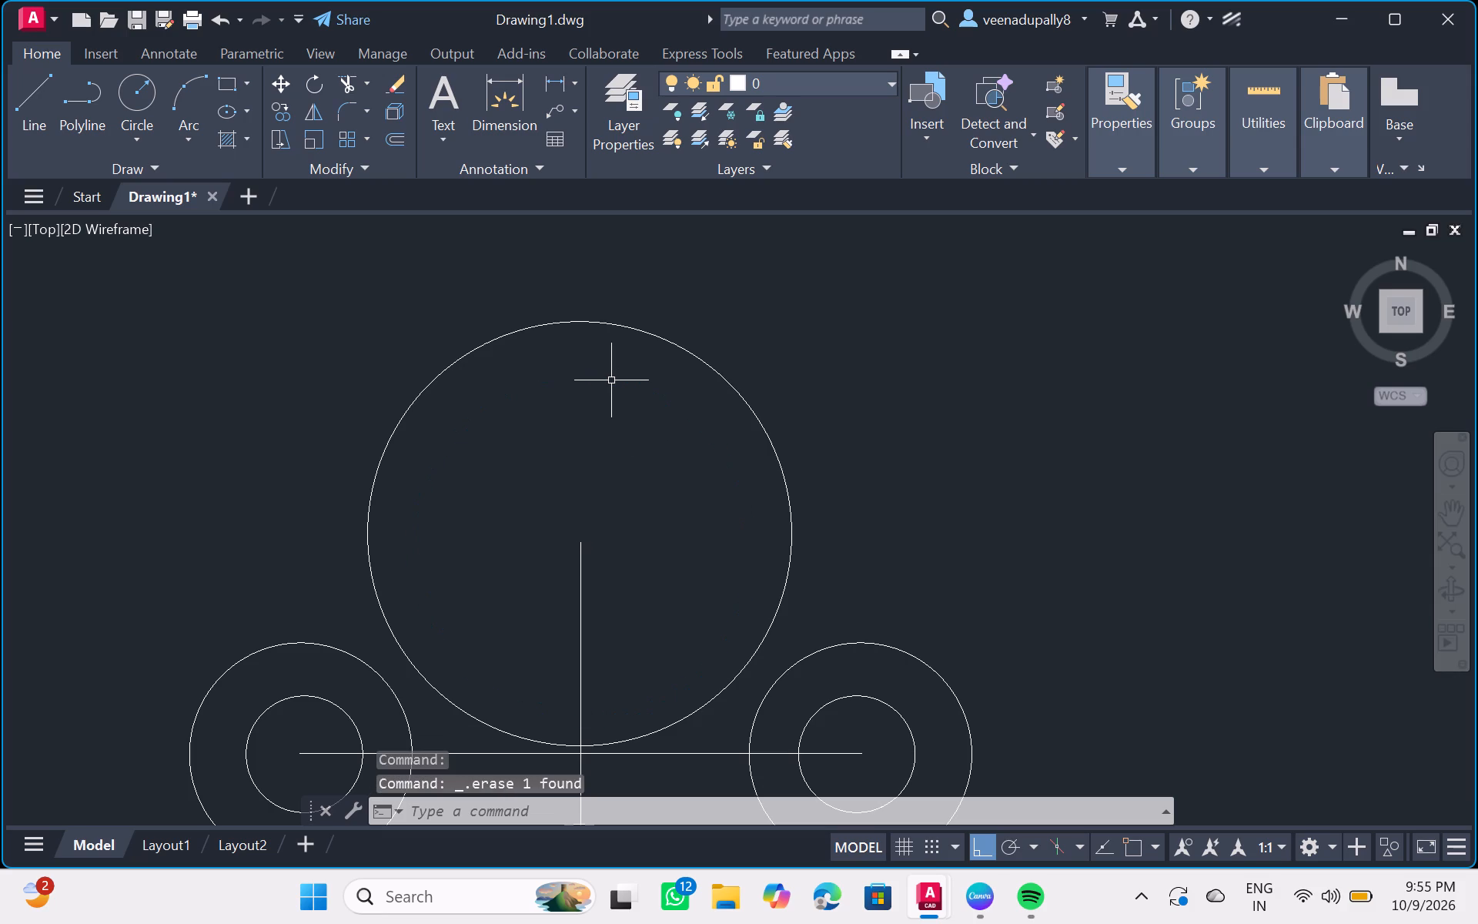
click(614, 326)
key(Delete)
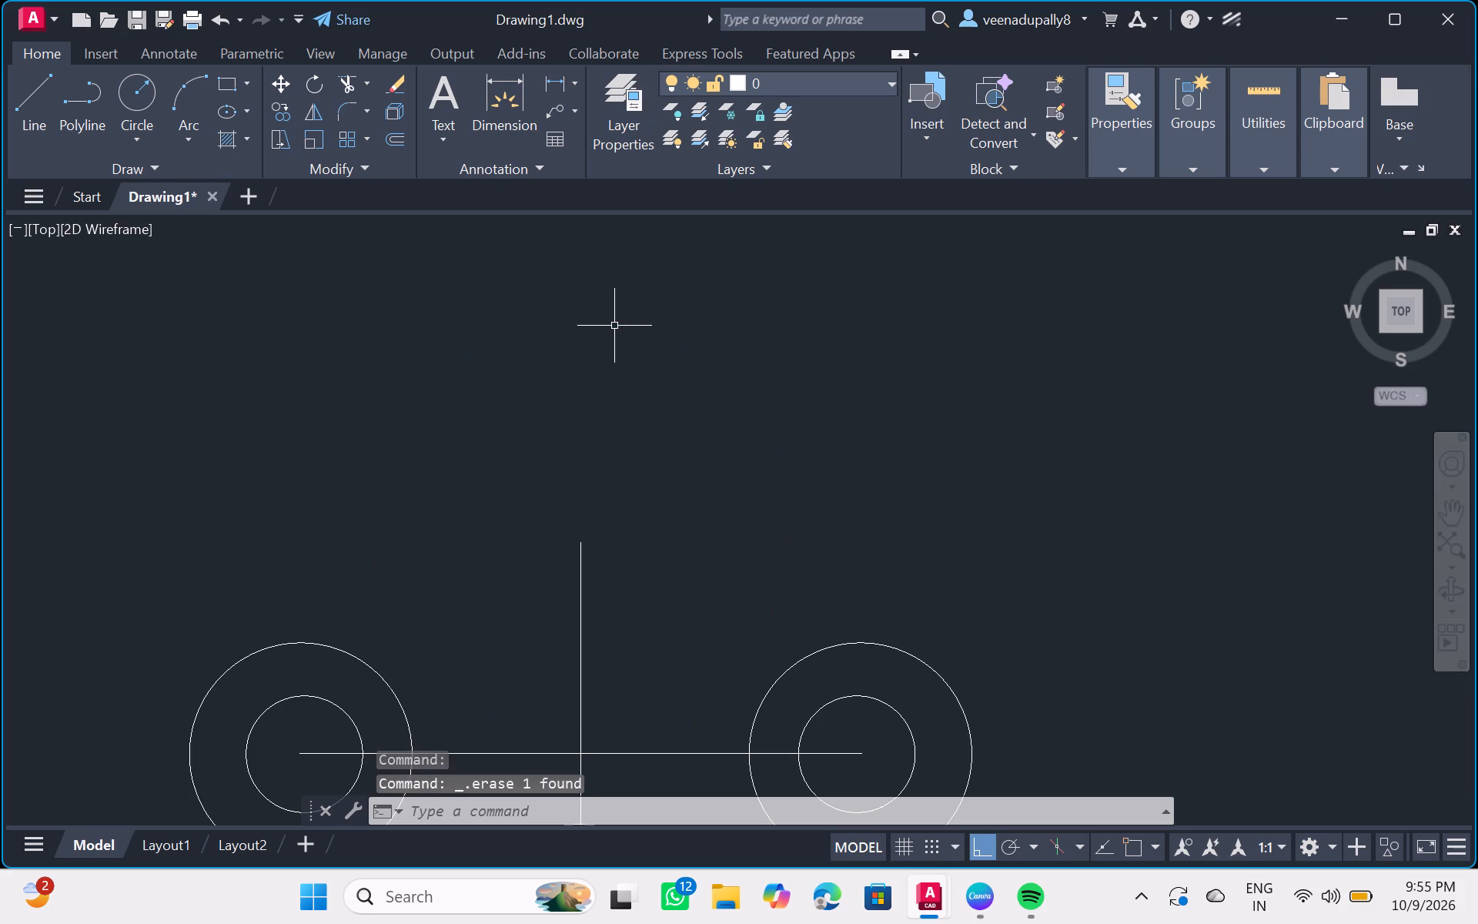
Draw a circle of radius 40 centred exactly on the upper end of the vertical line.
drag(130, 82, 127, 69)
click(580, 544)
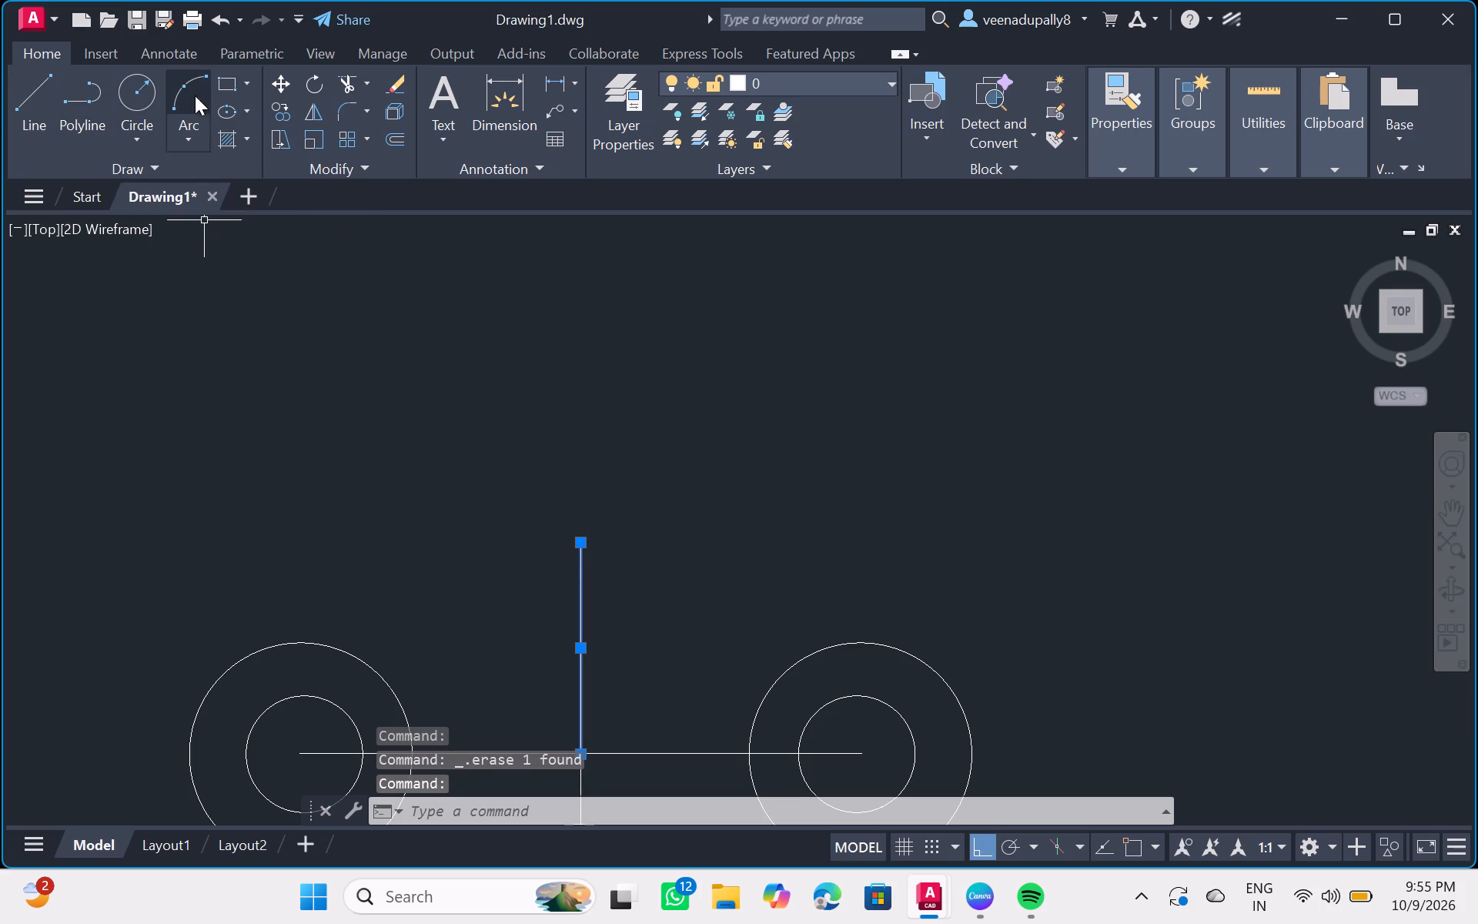
click(135, 99)
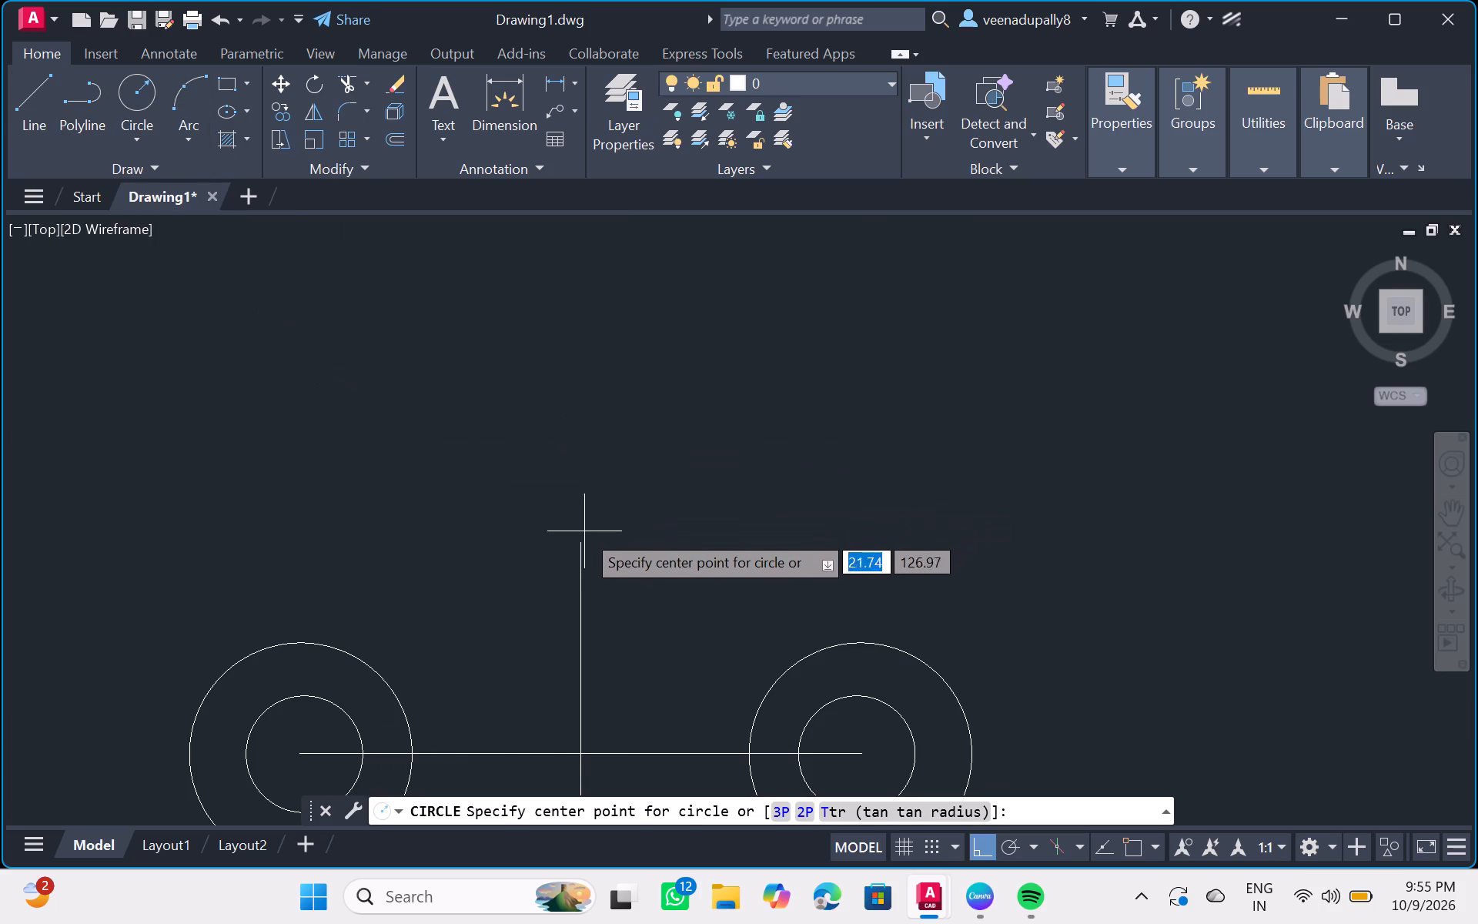
click(580, 544)
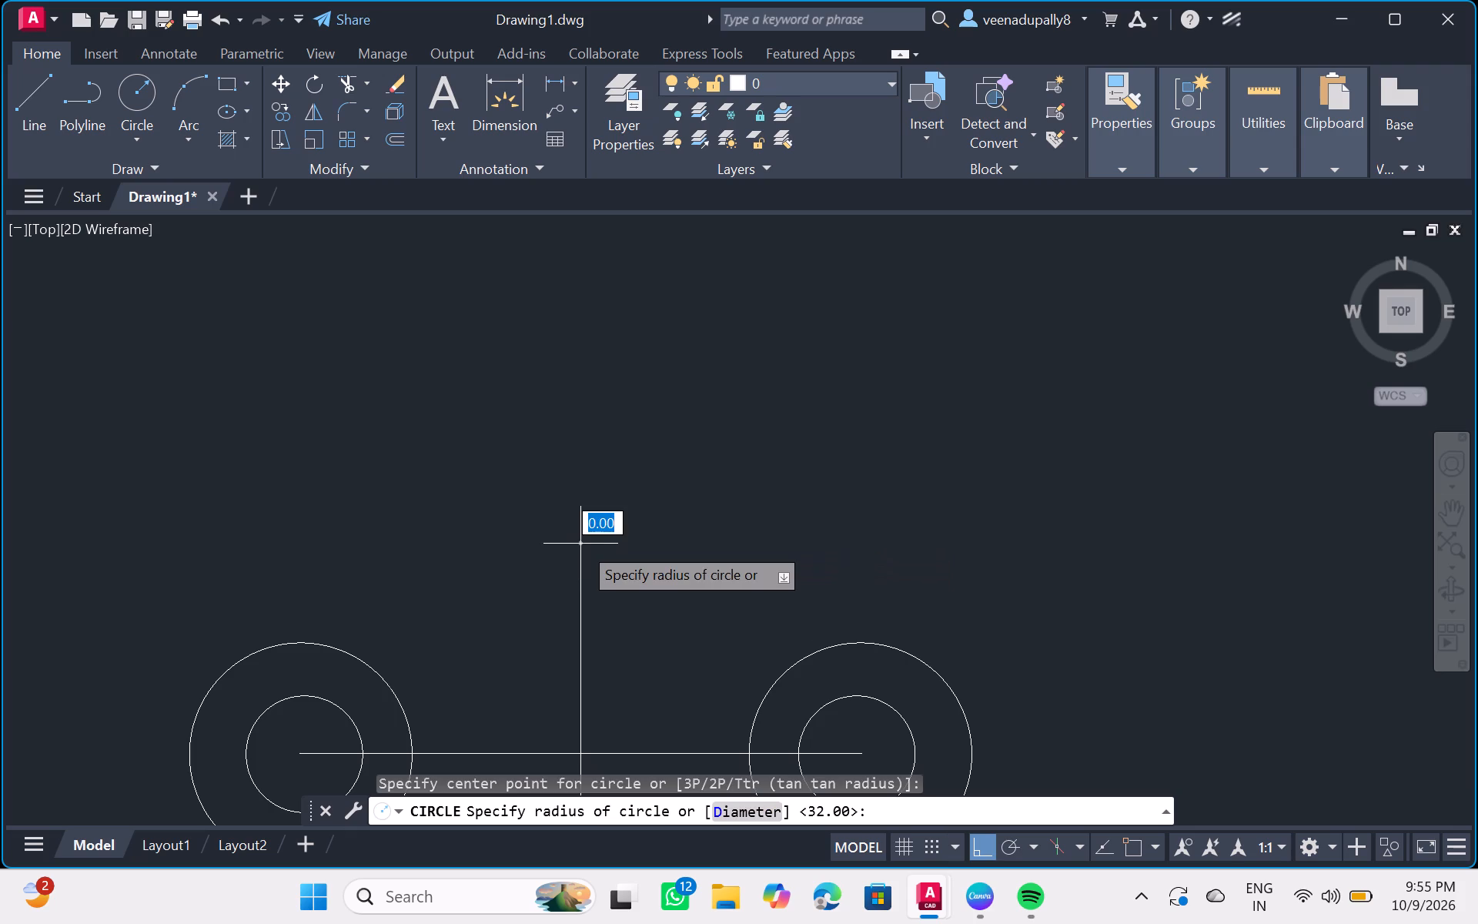
key(4)
key(0)
key(Return)
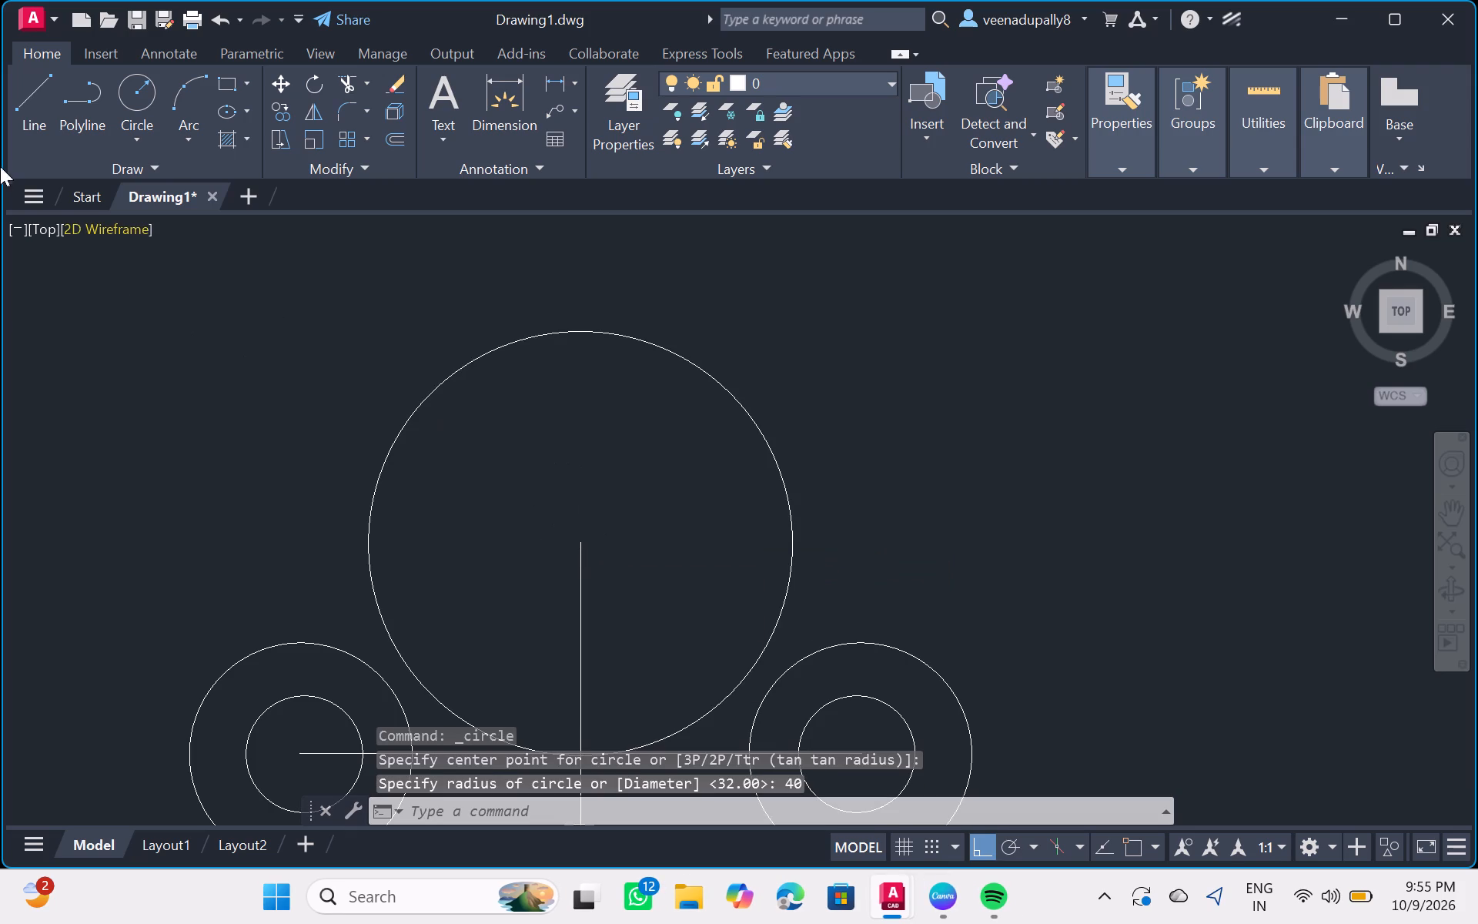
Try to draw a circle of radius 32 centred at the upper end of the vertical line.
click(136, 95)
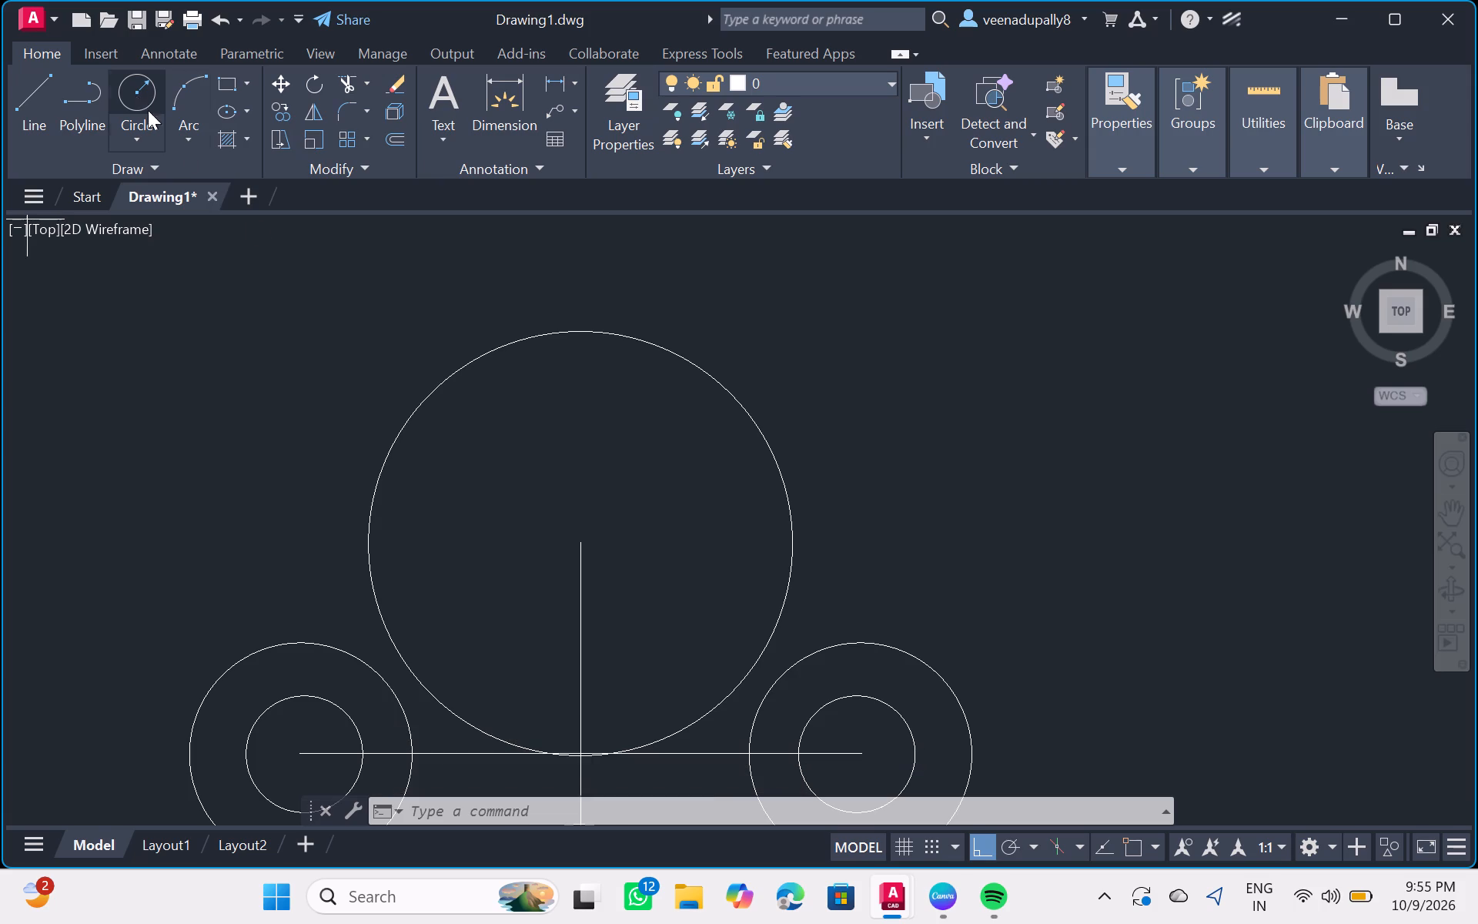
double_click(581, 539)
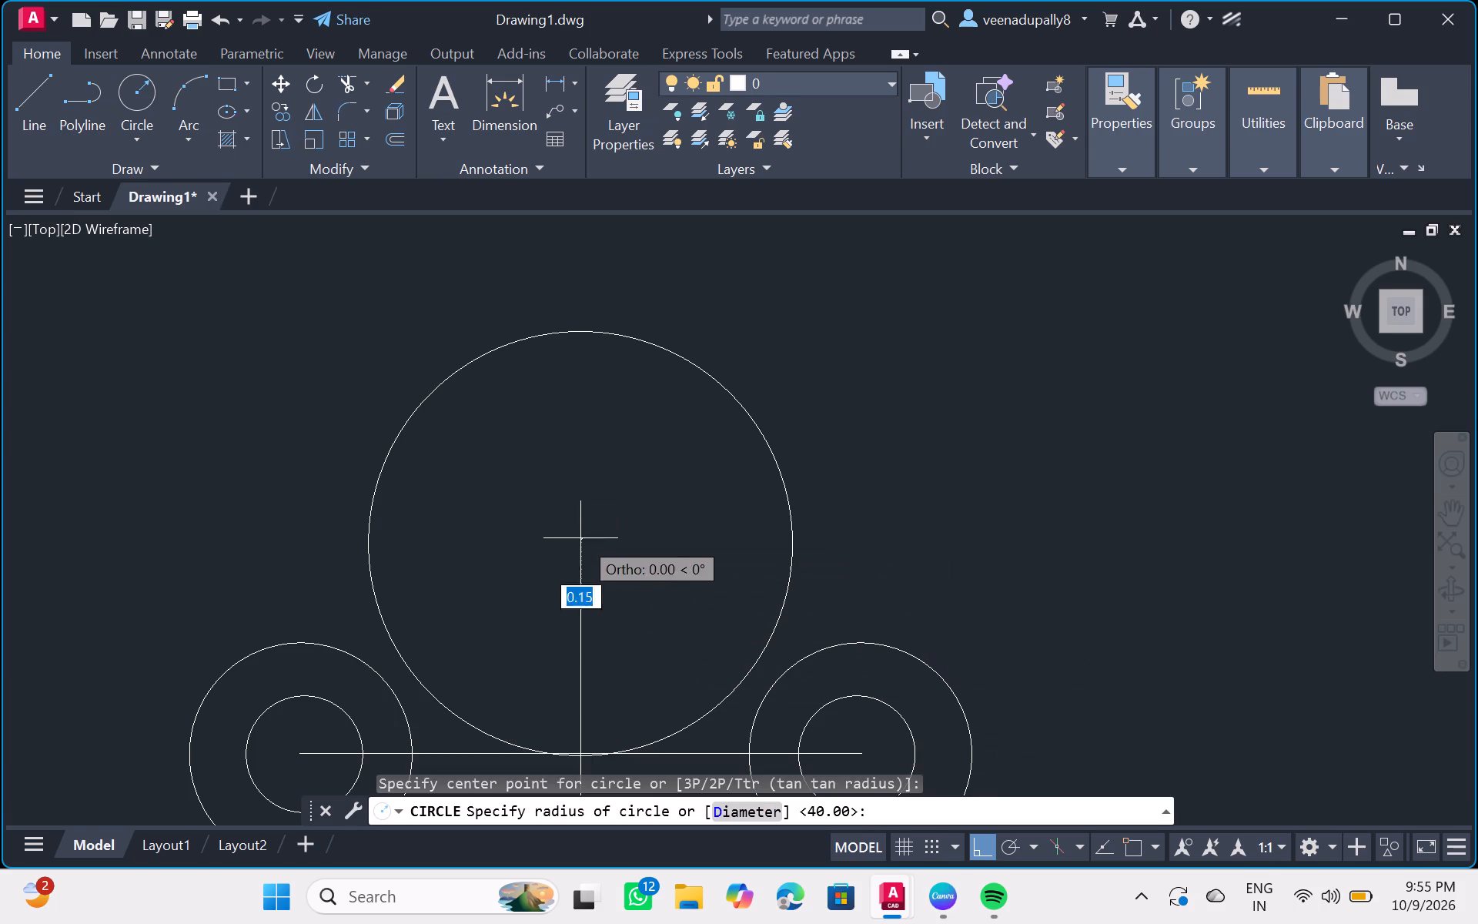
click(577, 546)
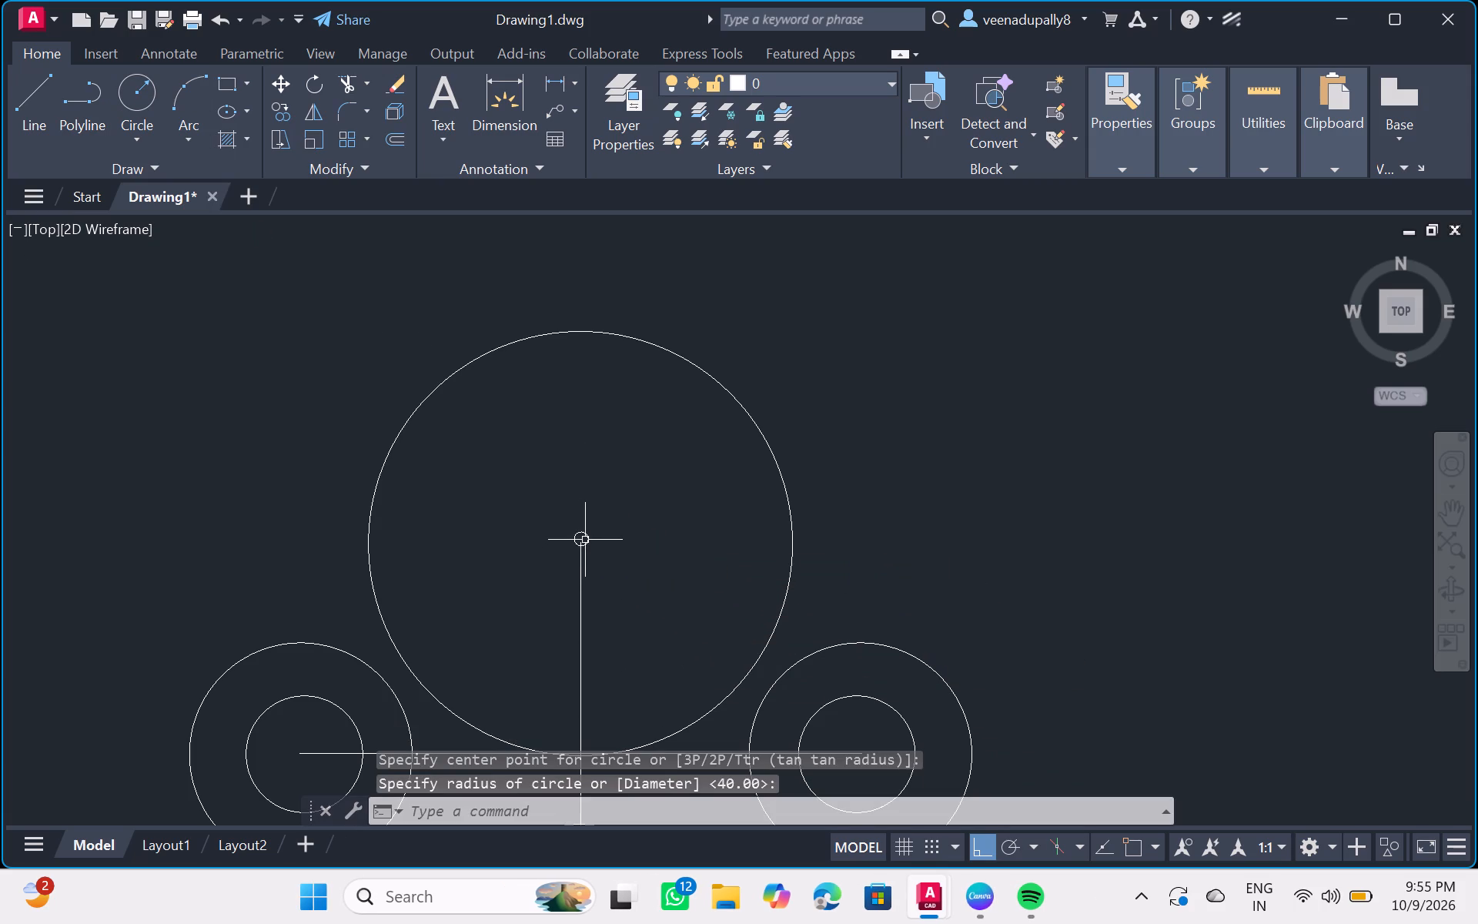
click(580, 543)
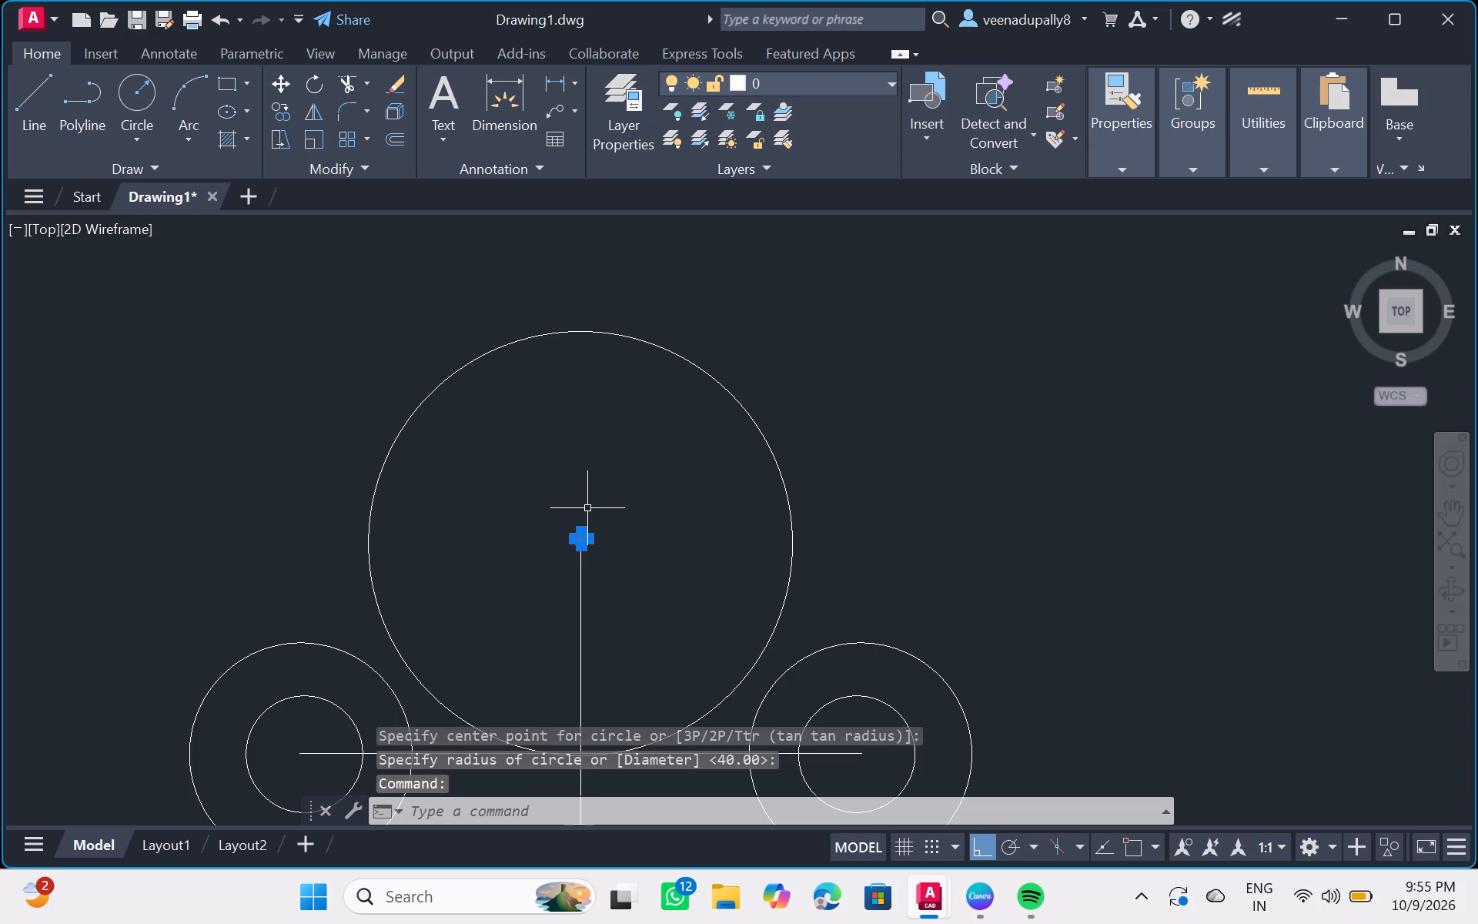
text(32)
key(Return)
Draw a circle of radius 32 centred at the upper end of the vertical line, inside the radius 40 circle.
scroll(530, 508, up, 1)
scroll(439, 530, down, 5)
scroll(680, 545, up, 1)
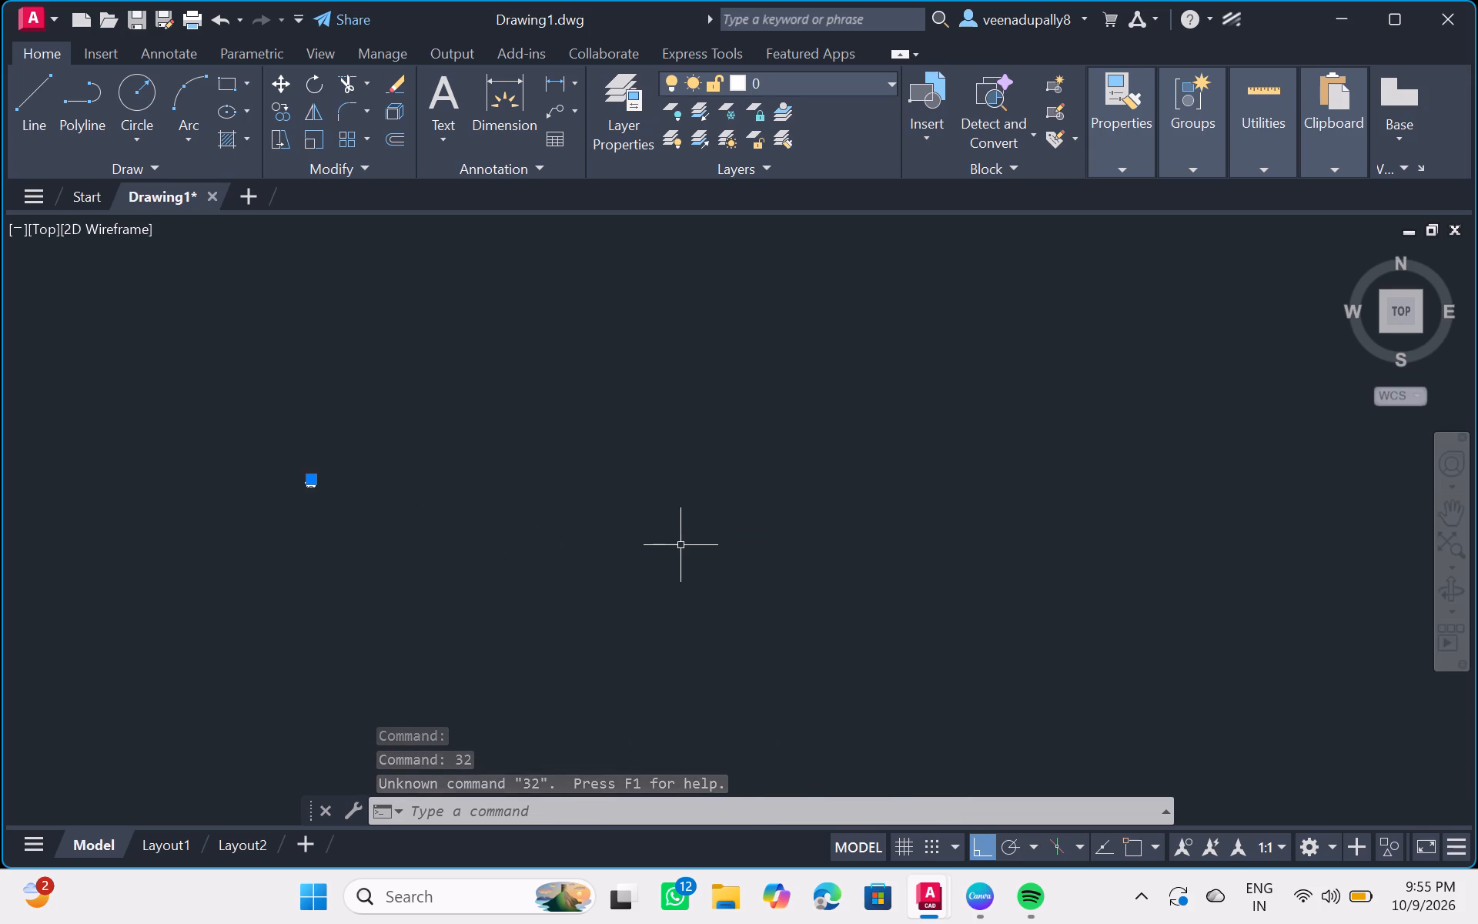
scroll(680, 545, up, 2)
scroll(744, 567, up, 1)
scroll(758, 570, down, 4)
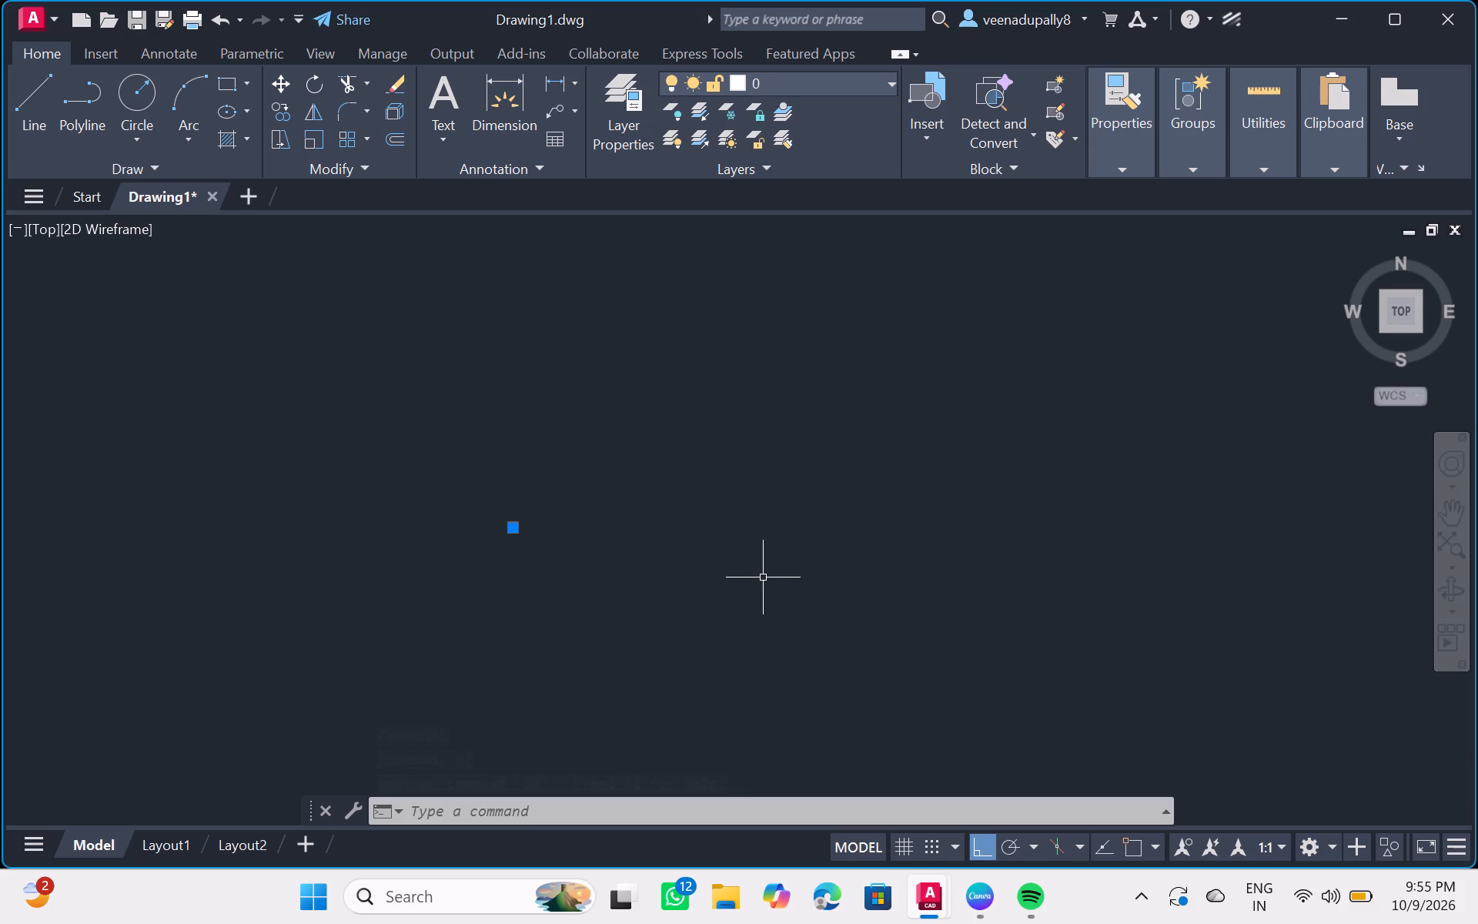
scroll(784, 584, up, 2)
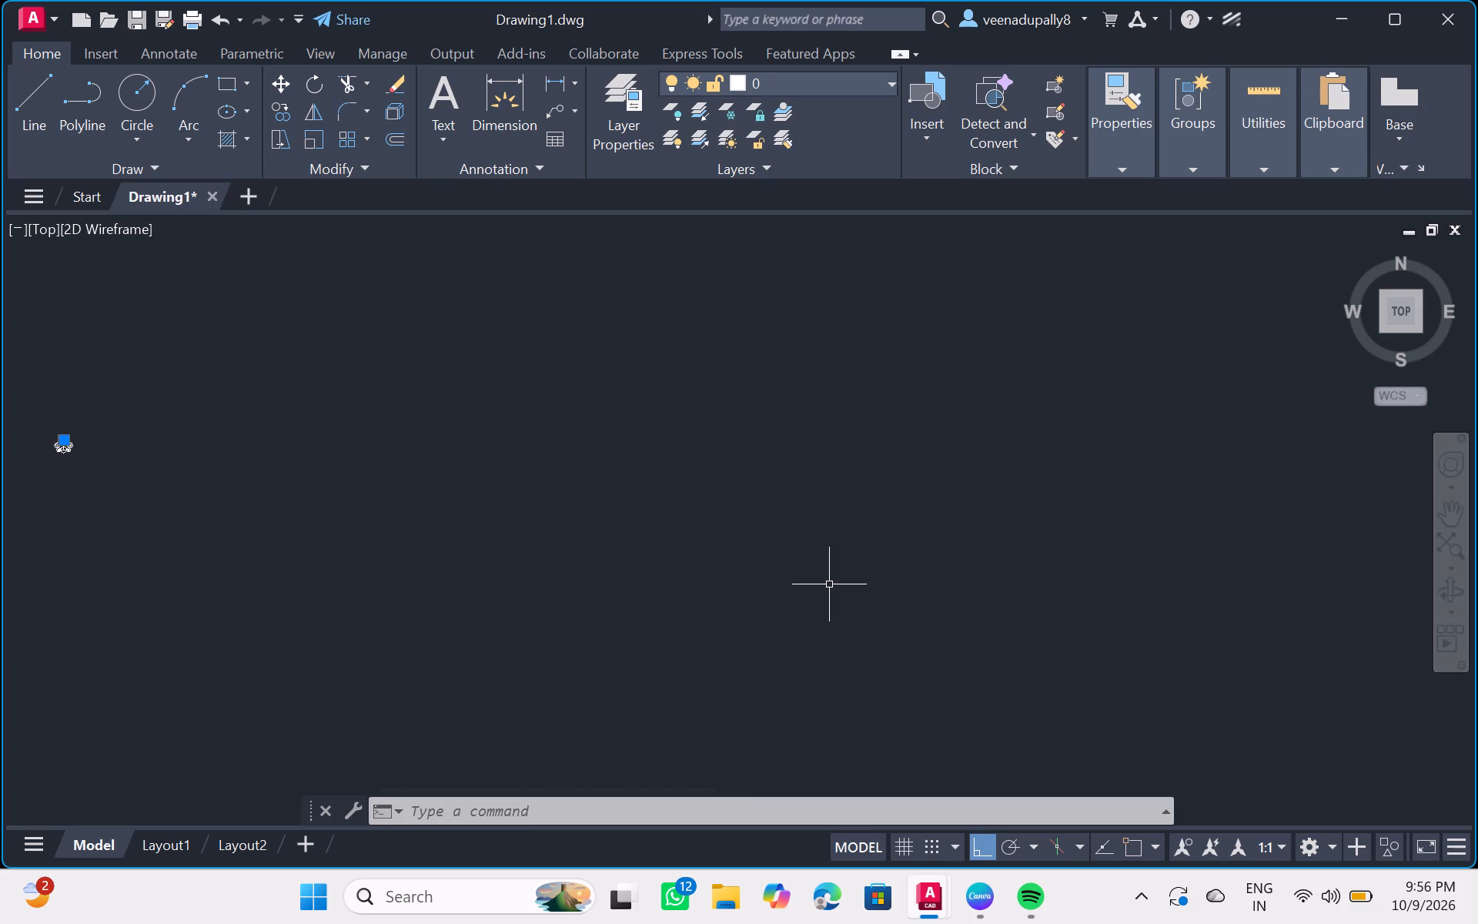
click(1456, 544)
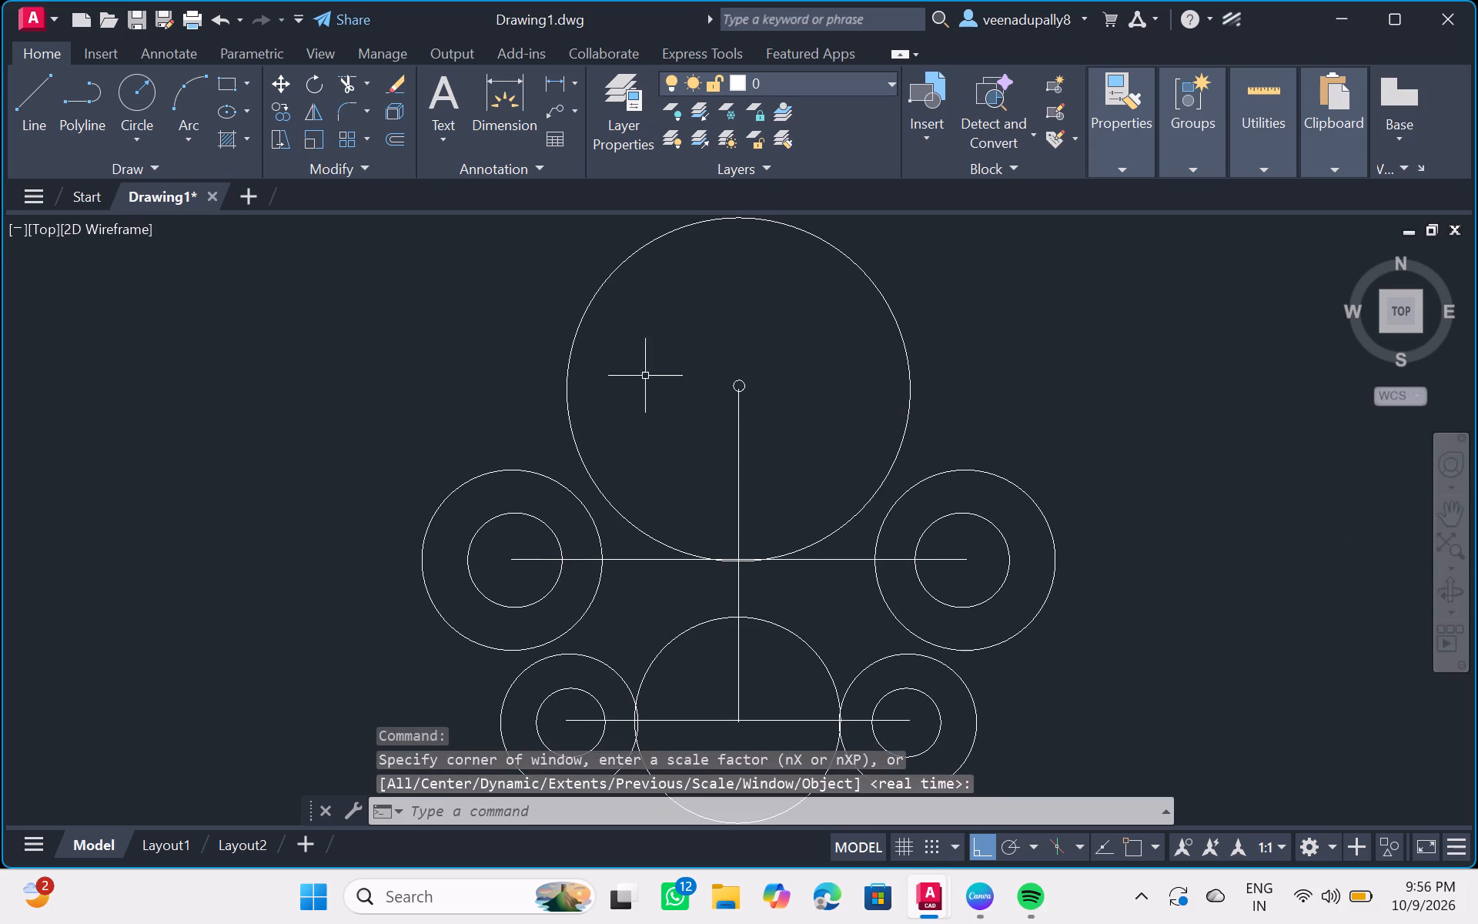
click(124, 93)
click(740, 383)
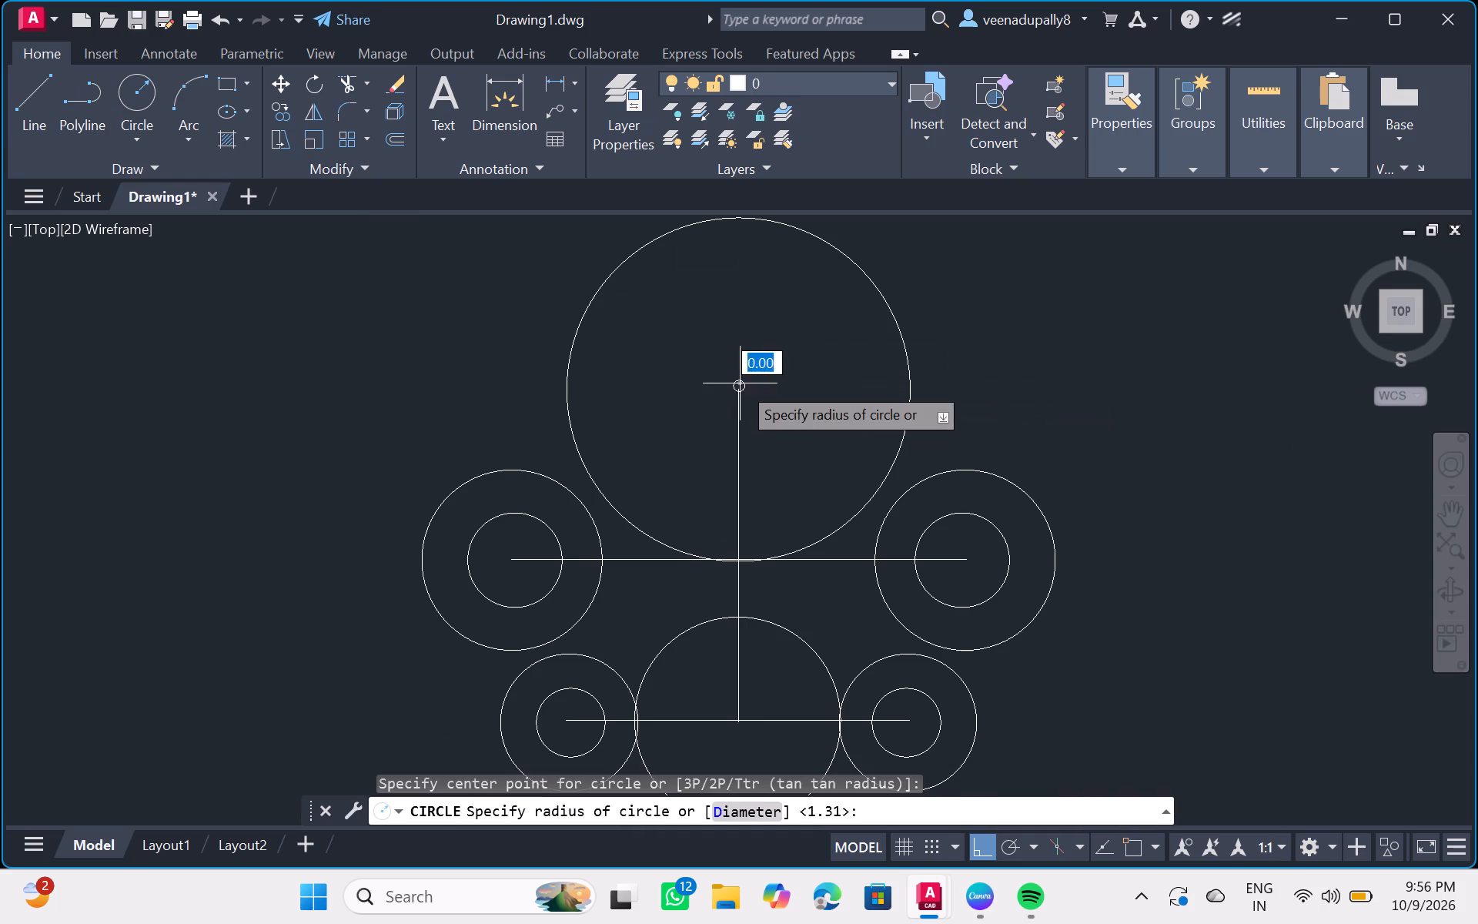
text(32)
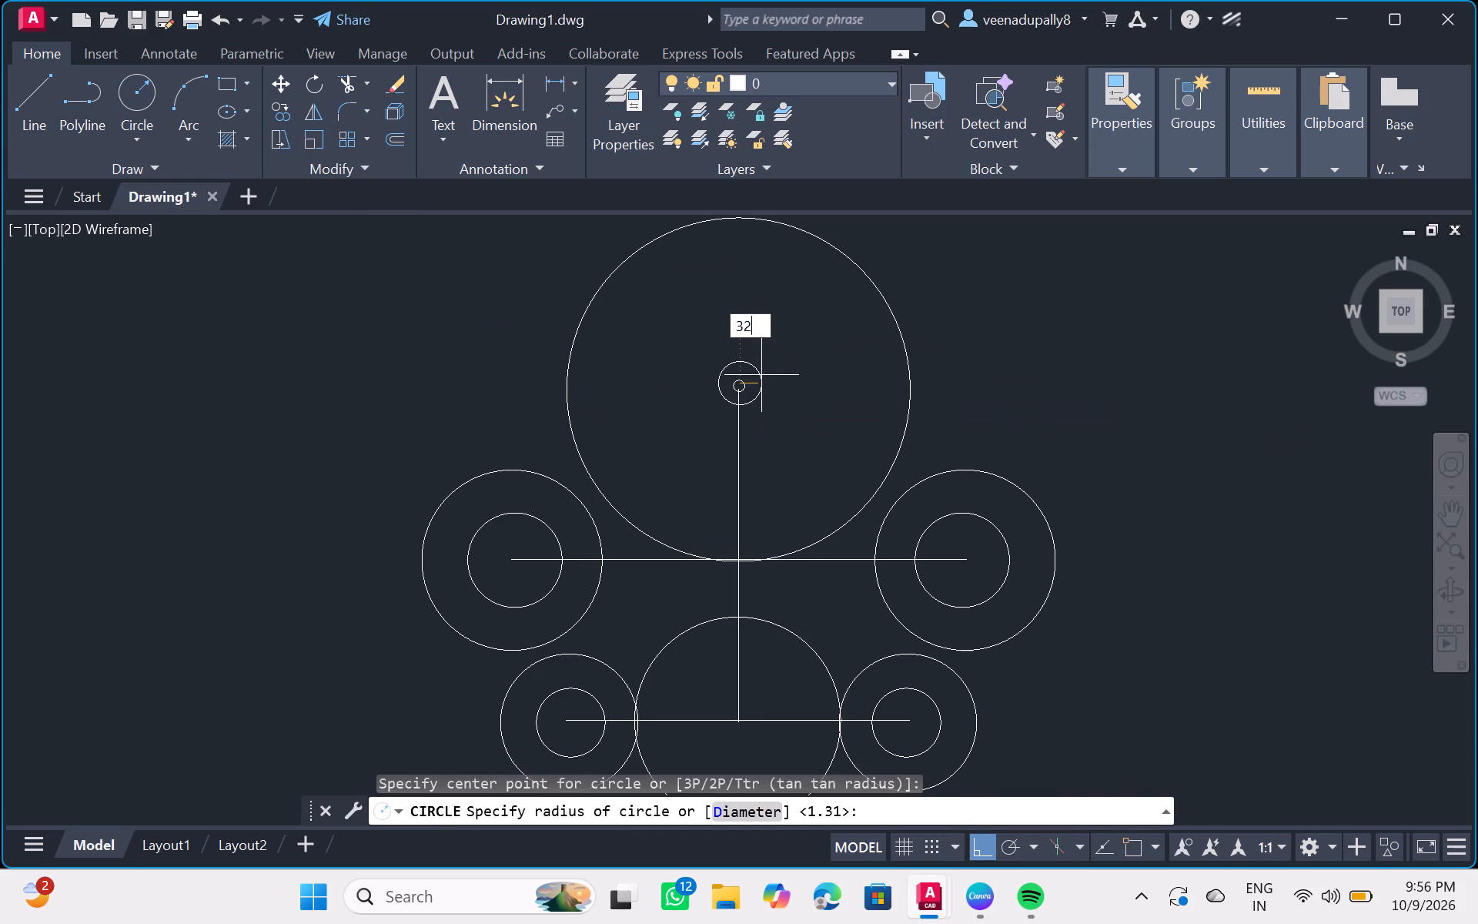
key(Return)
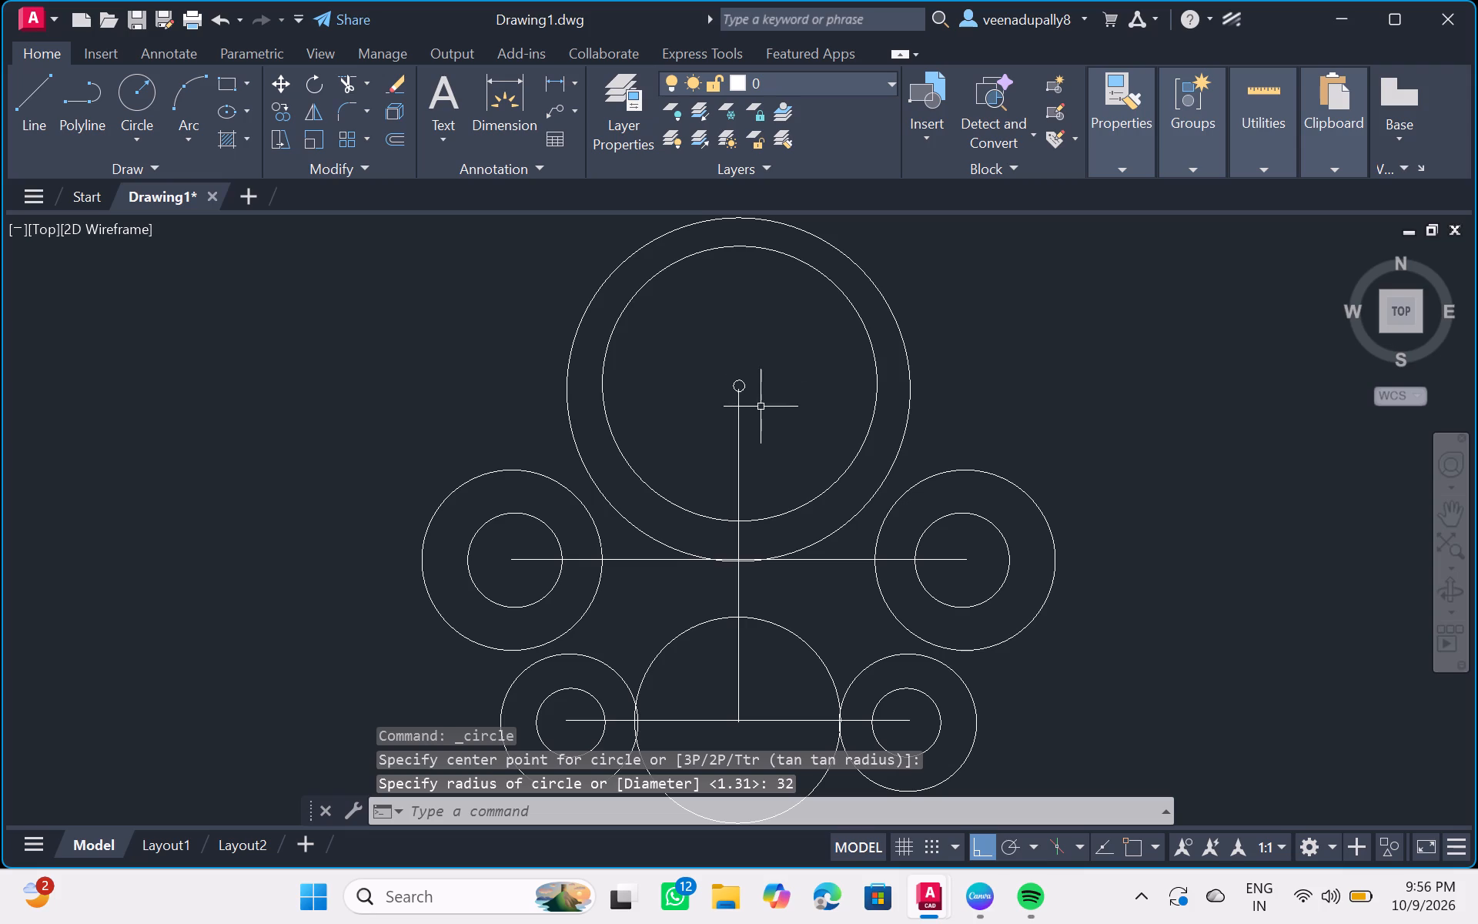
Erase the tiny stray circle at the upper end of the vertical line.
click(744, 385)
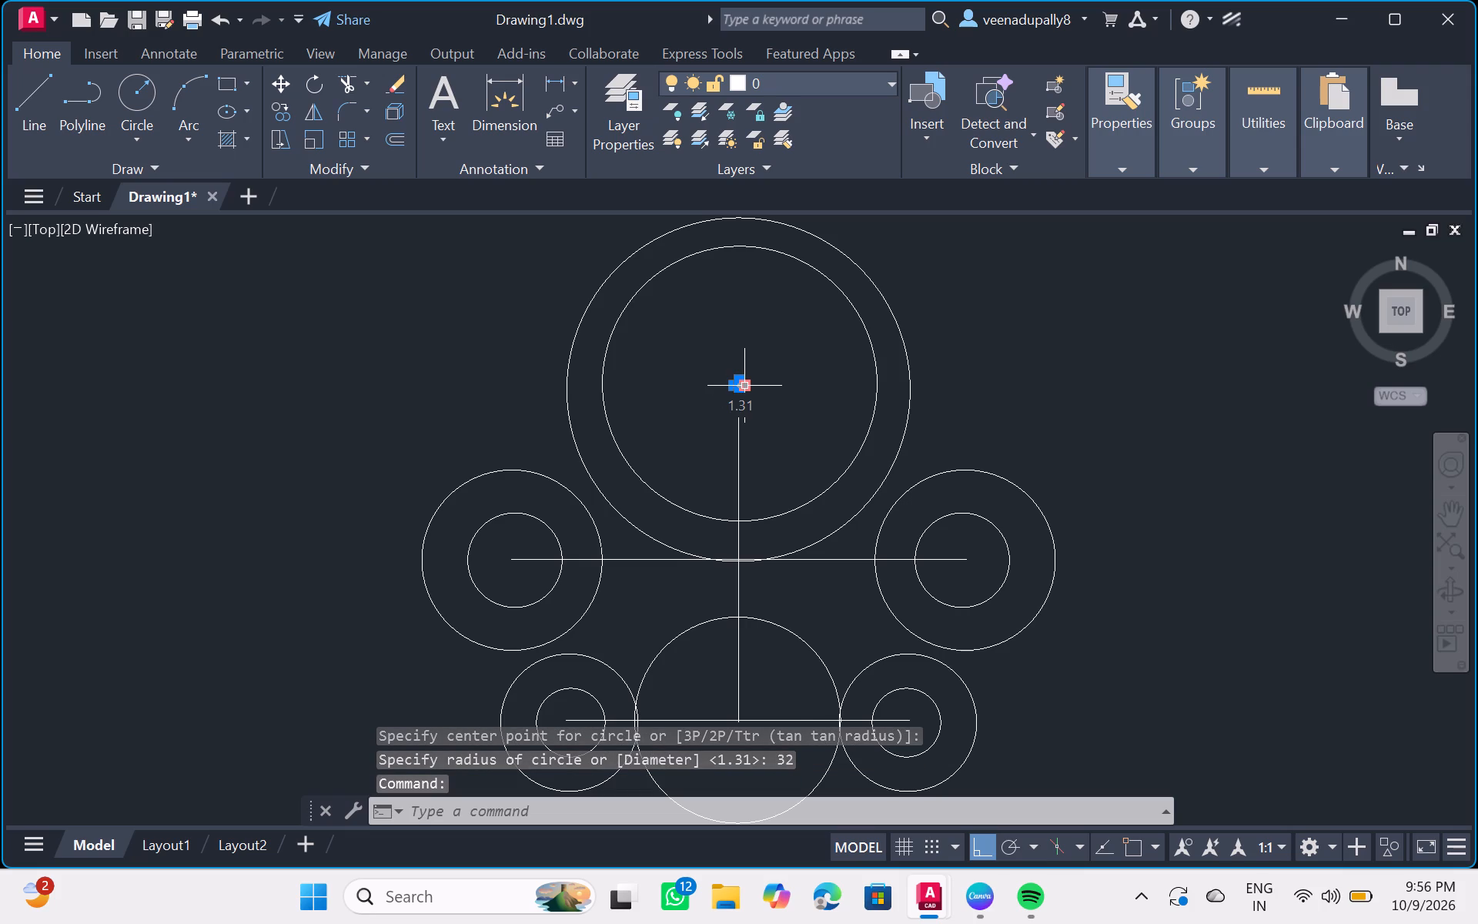
key(Delete)
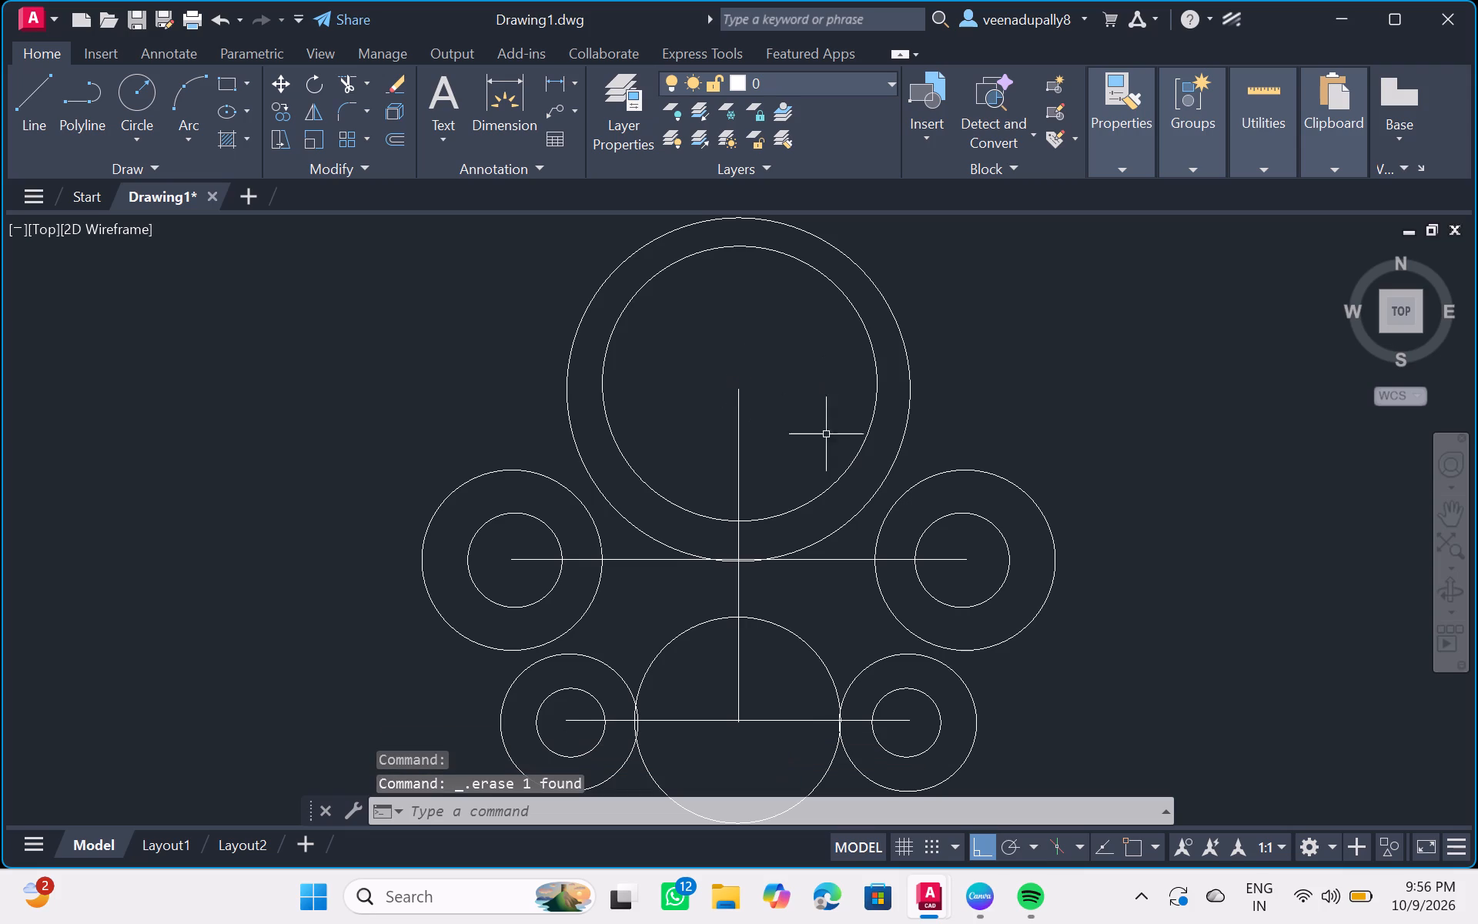
scroll(862, 504, up, 1)
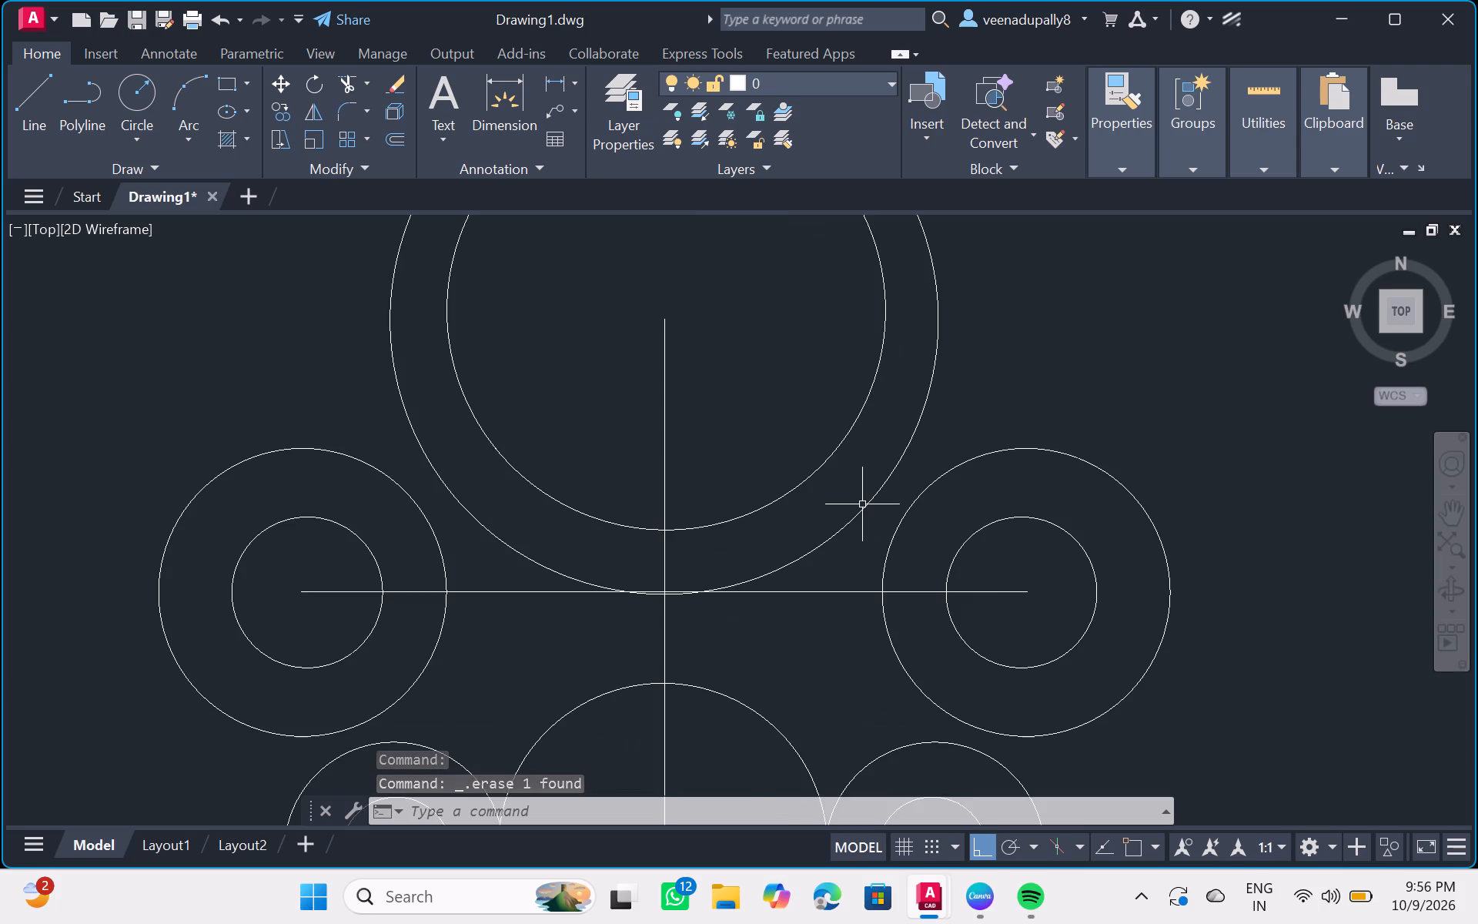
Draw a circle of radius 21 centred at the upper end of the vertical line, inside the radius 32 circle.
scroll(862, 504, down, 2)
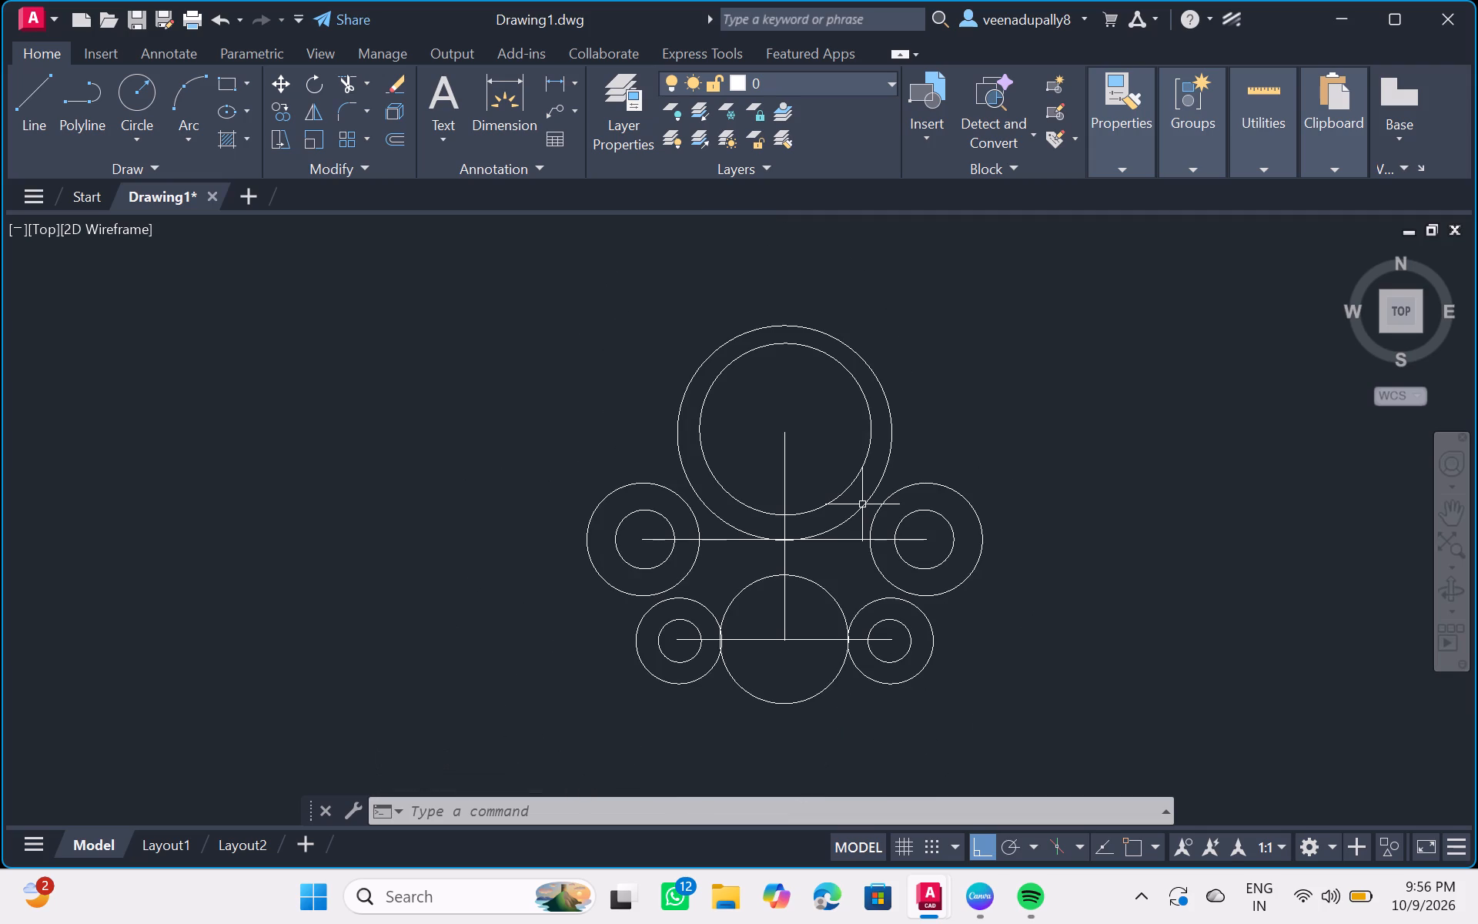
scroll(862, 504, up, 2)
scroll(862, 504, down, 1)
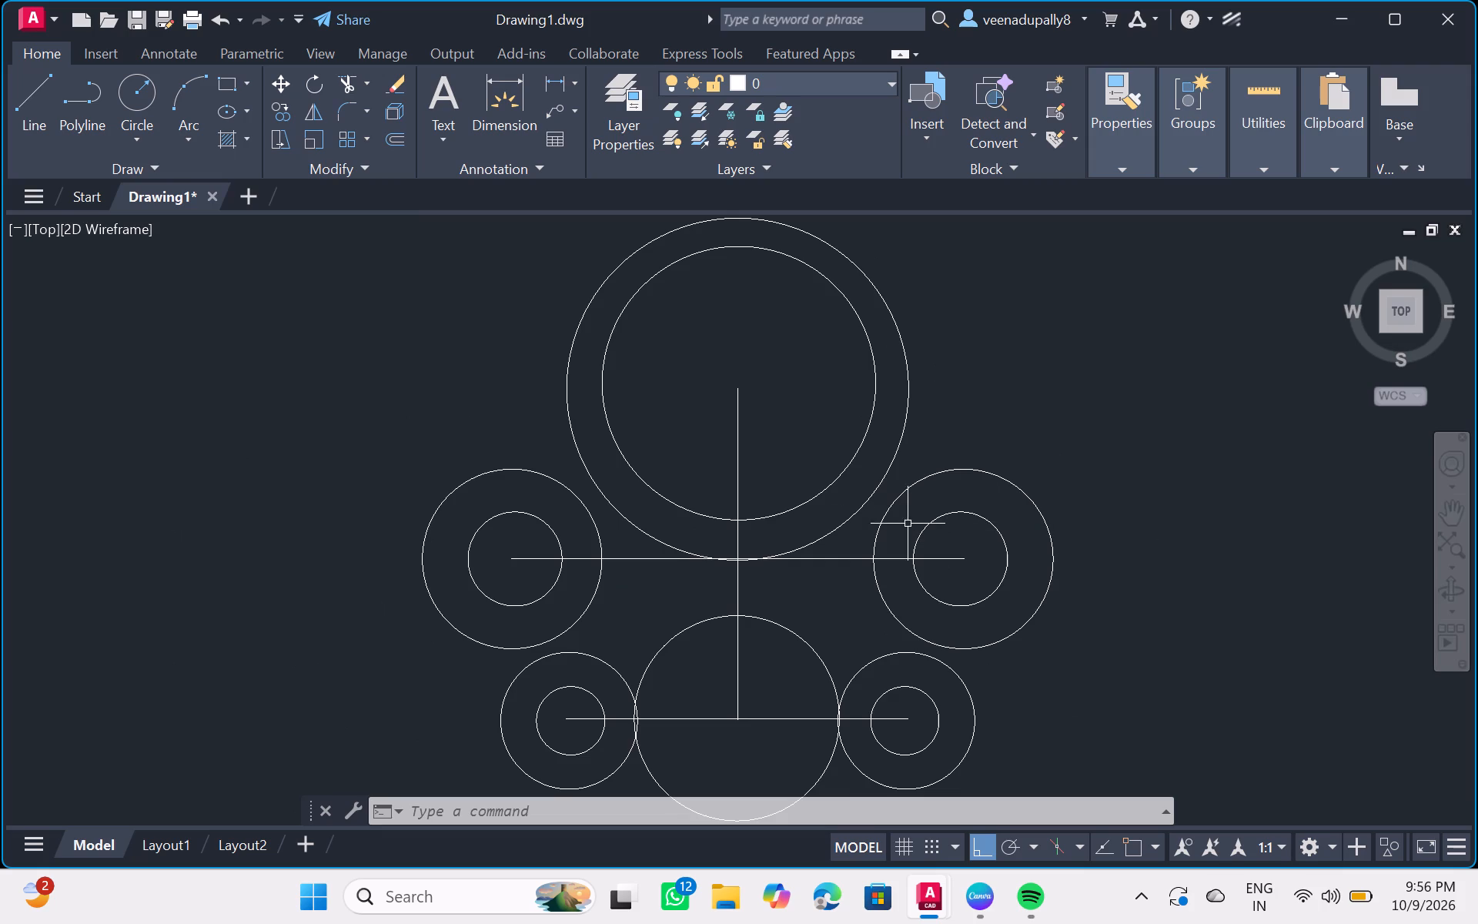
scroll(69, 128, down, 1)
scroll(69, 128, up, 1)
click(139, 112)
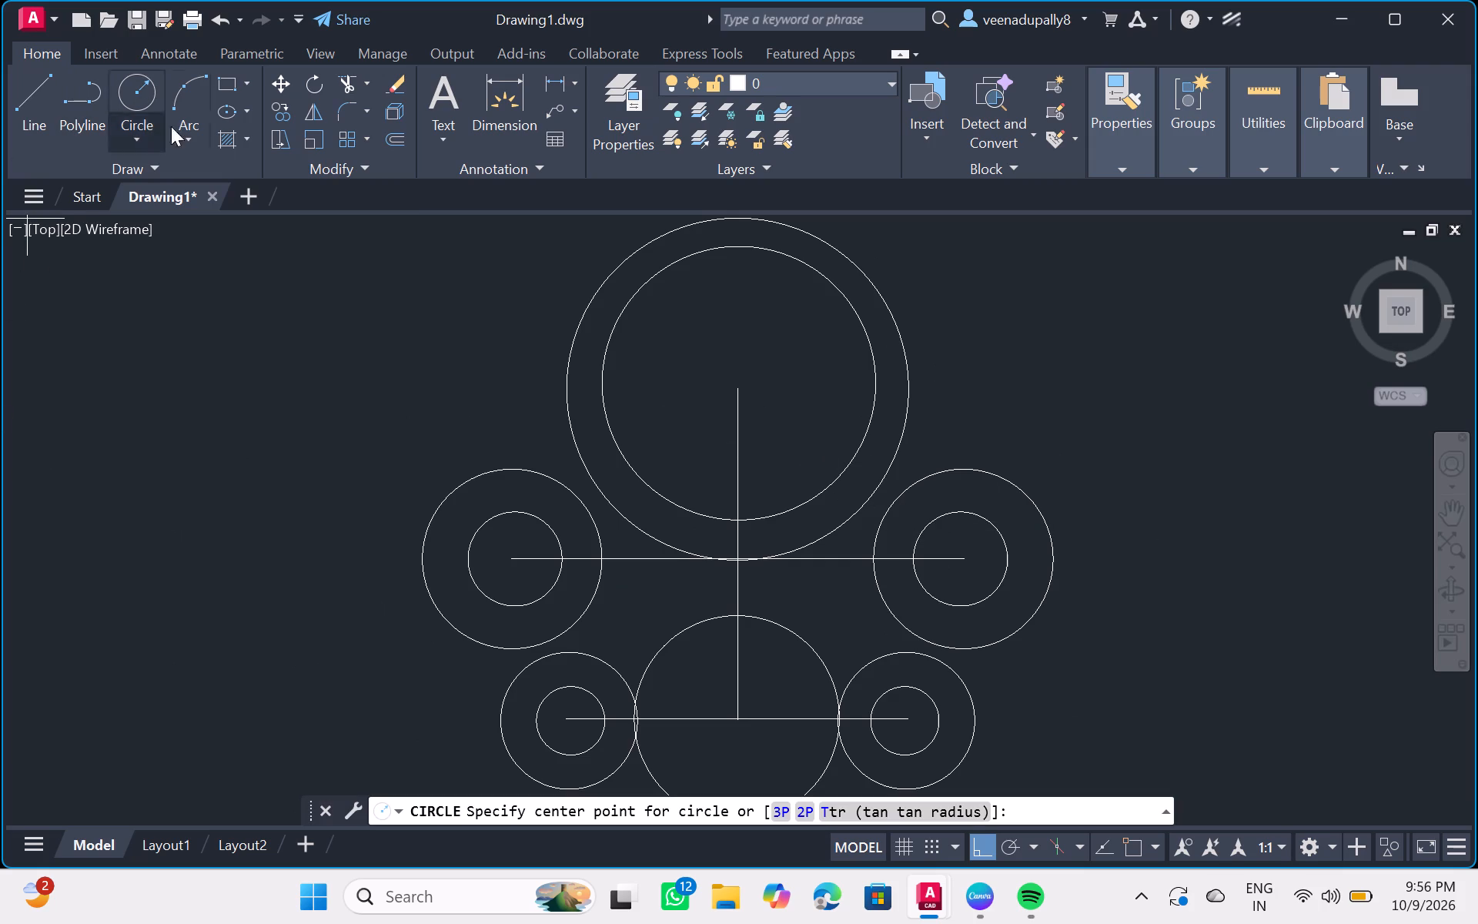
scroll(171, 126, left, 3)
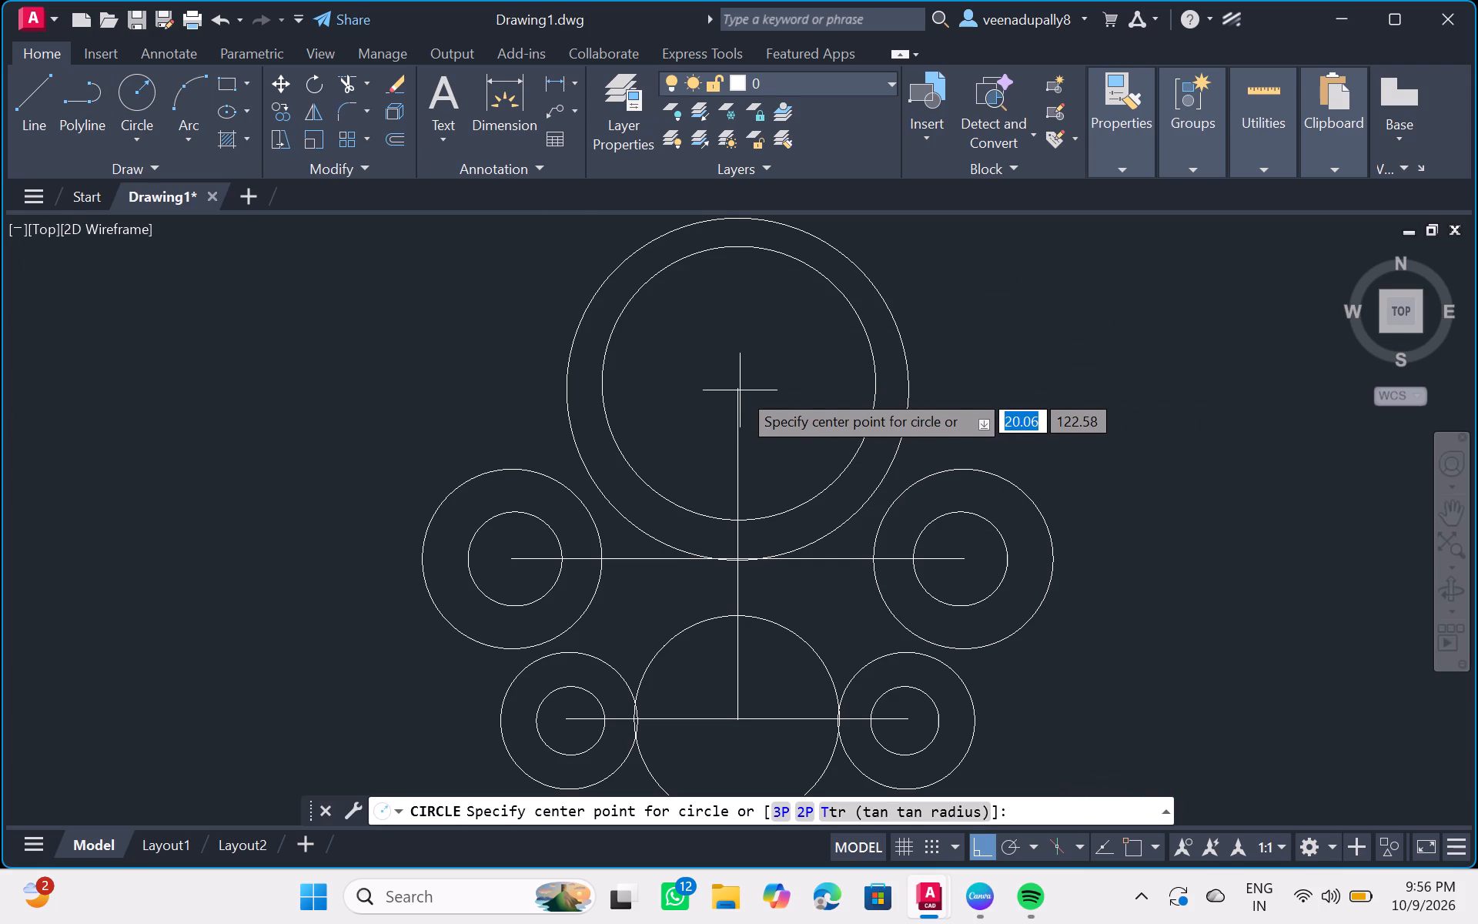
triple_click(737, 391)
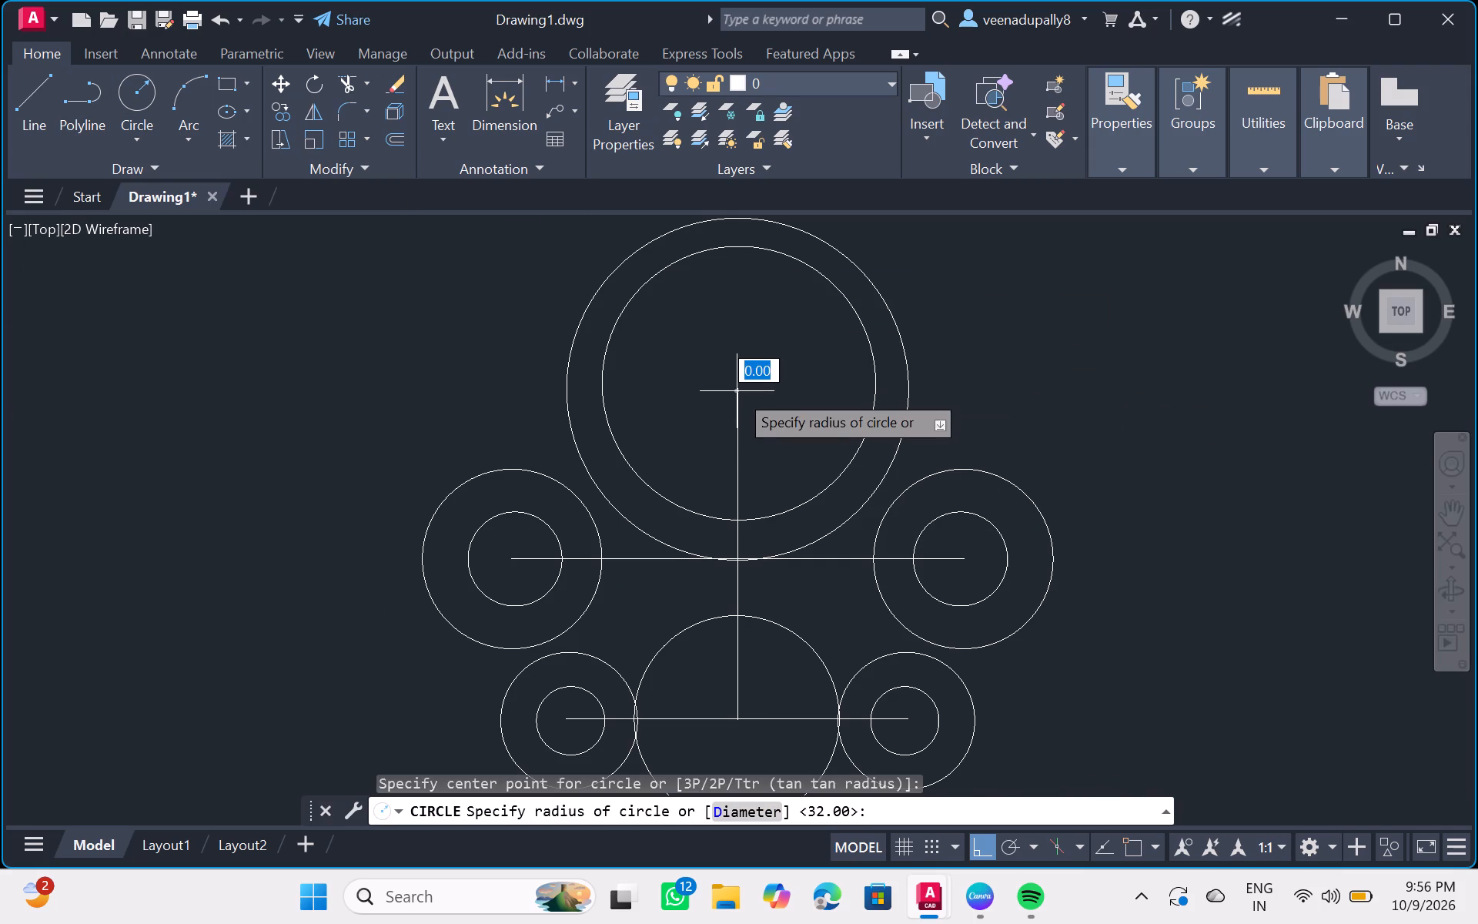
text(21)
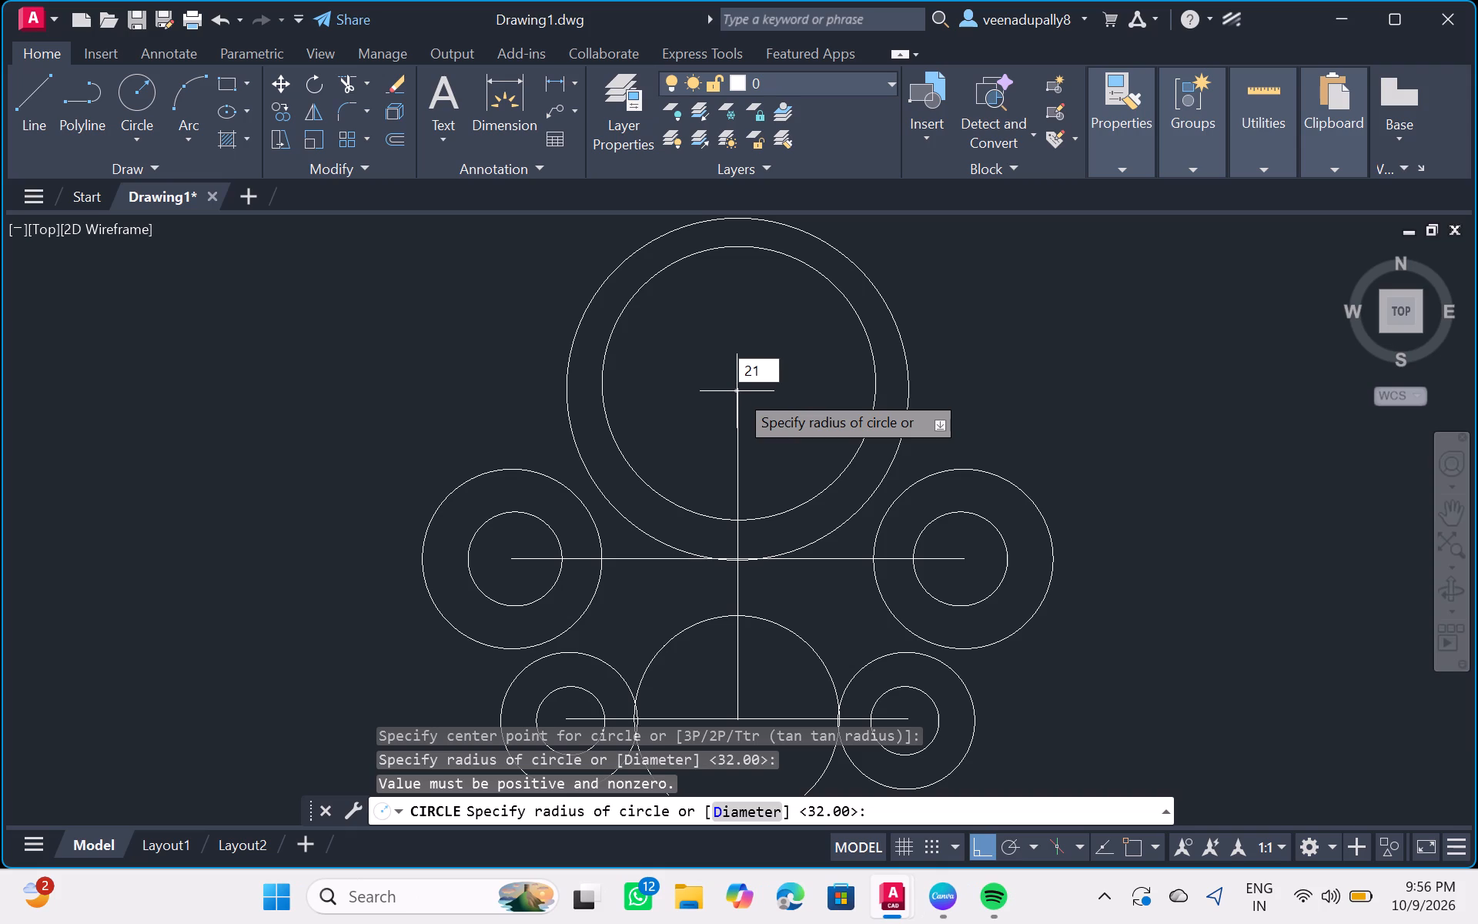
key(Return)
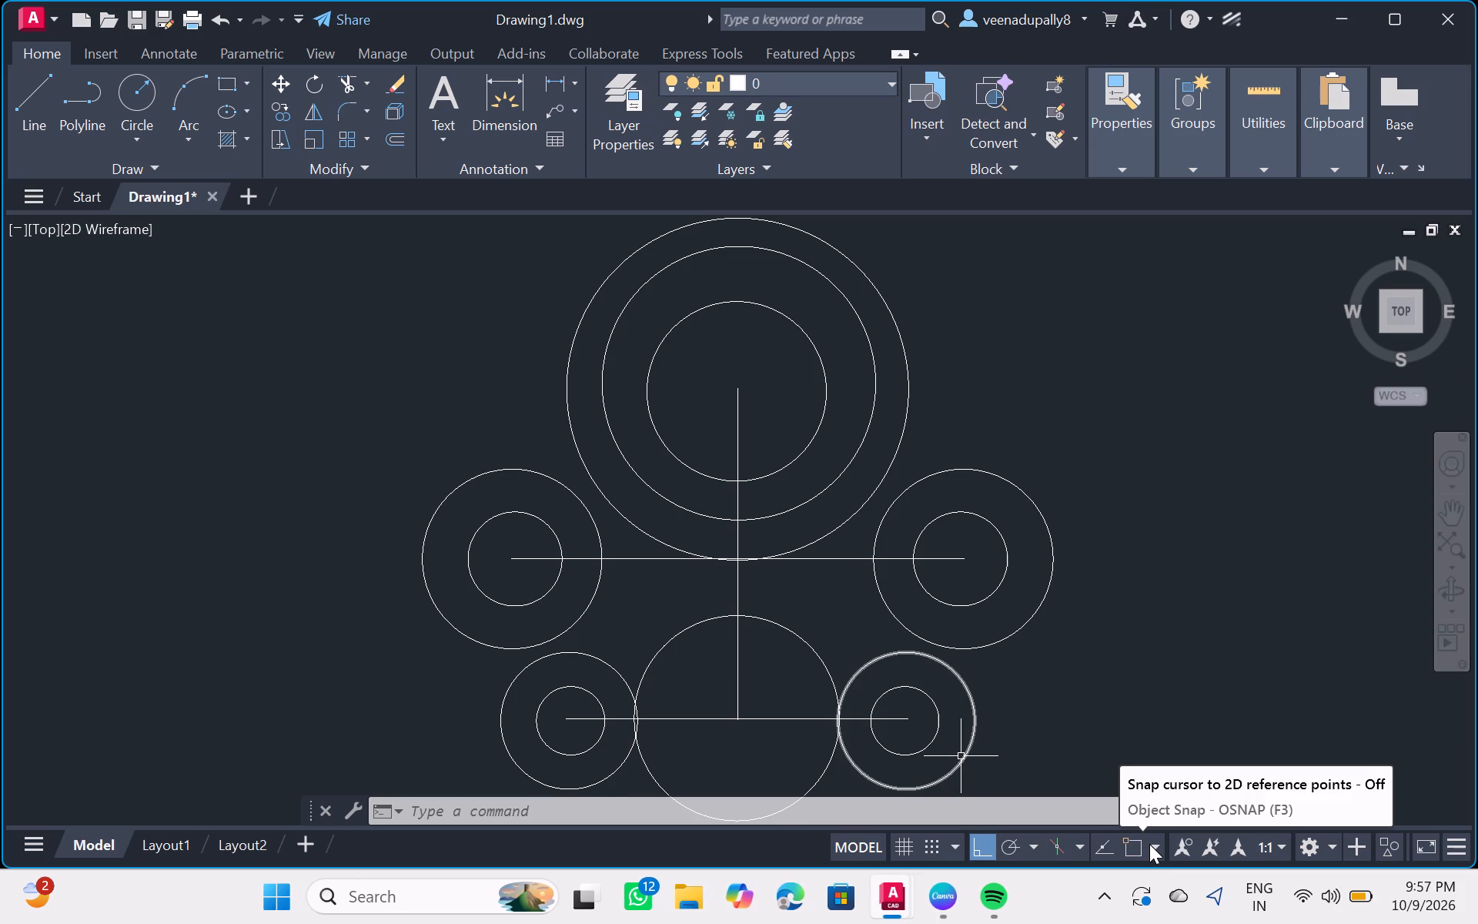
Enable the Midpoint, Geometric Center, Node, Quadrant, Insertion, Perpendicular, Tangent, Nearest, Apparent Intersection and Parallel object snap modes.
right_click(1149, 844)
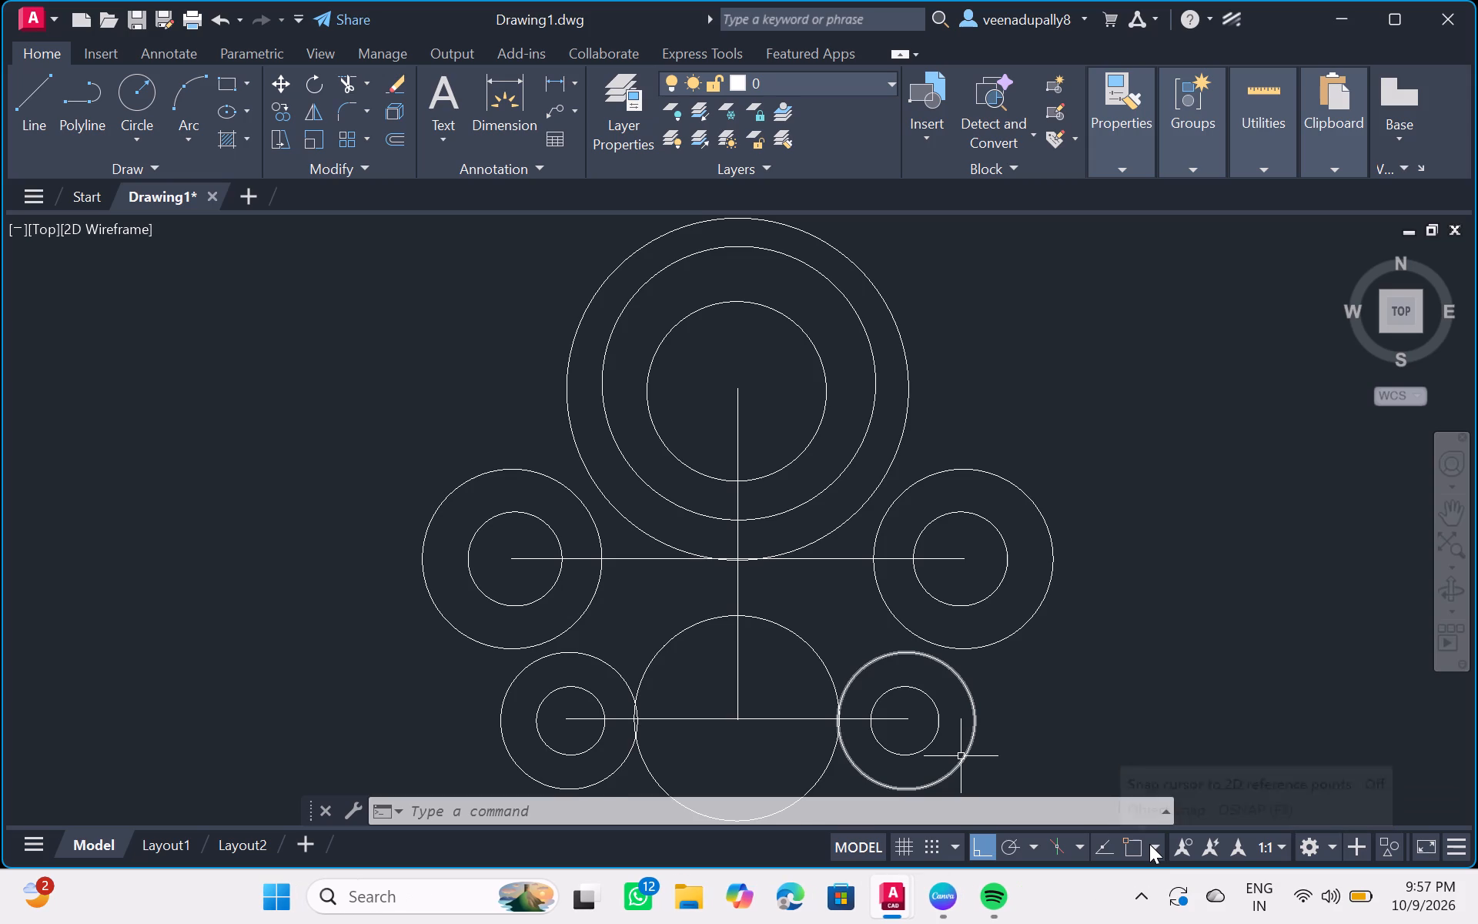
click(1156, 845)
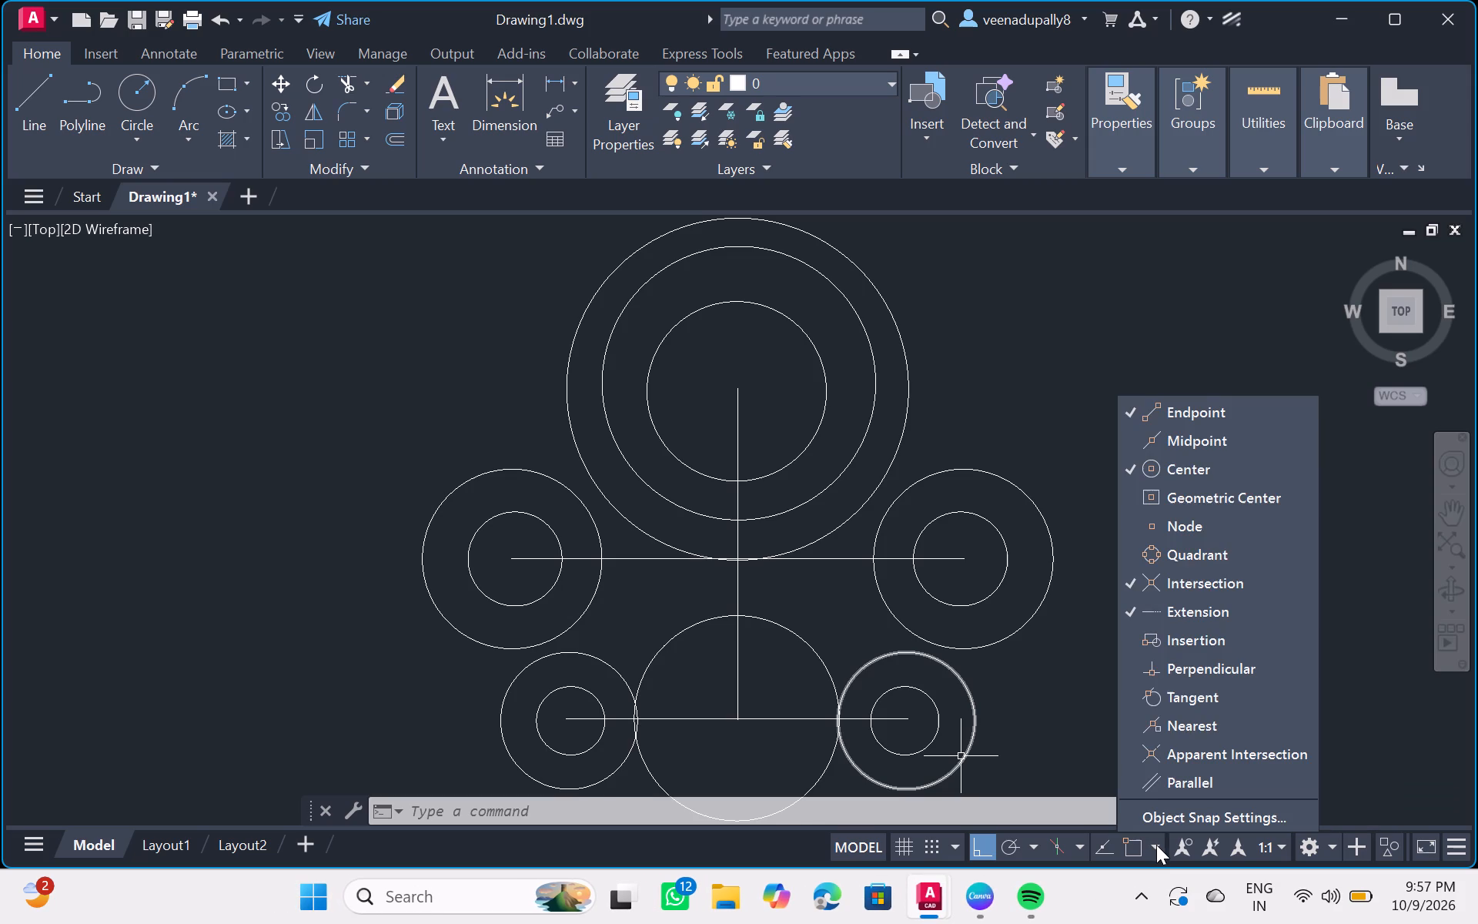
click(1161, 444)
click(1147, 494)
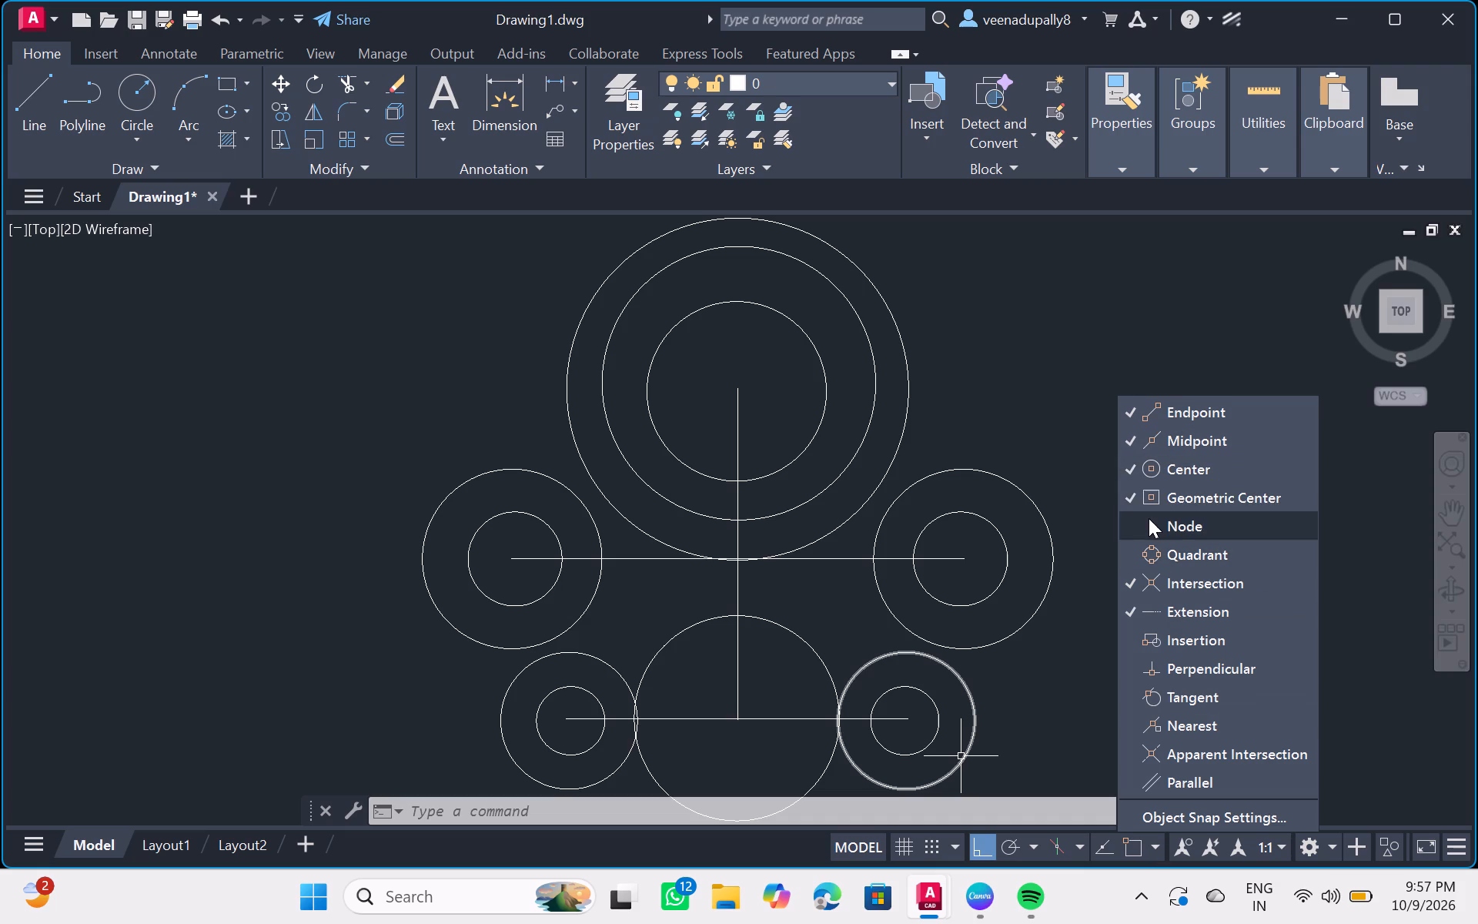
click(1150, 519)
click(1149, 548)
click(1159, 633)
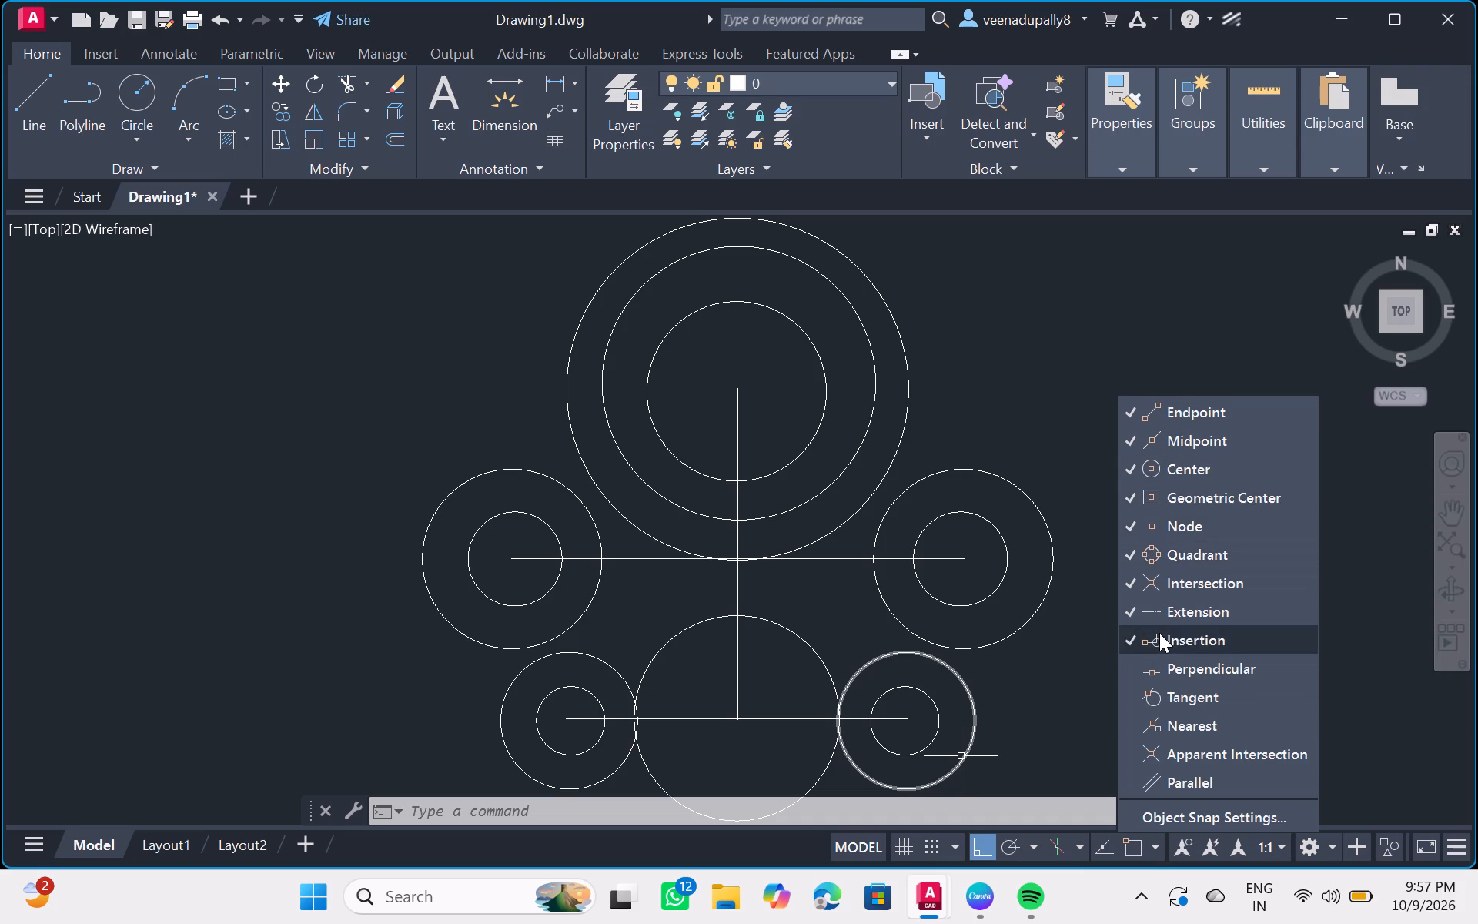
click(1158, 665)
click(1156, 692)
click(1157, 716)
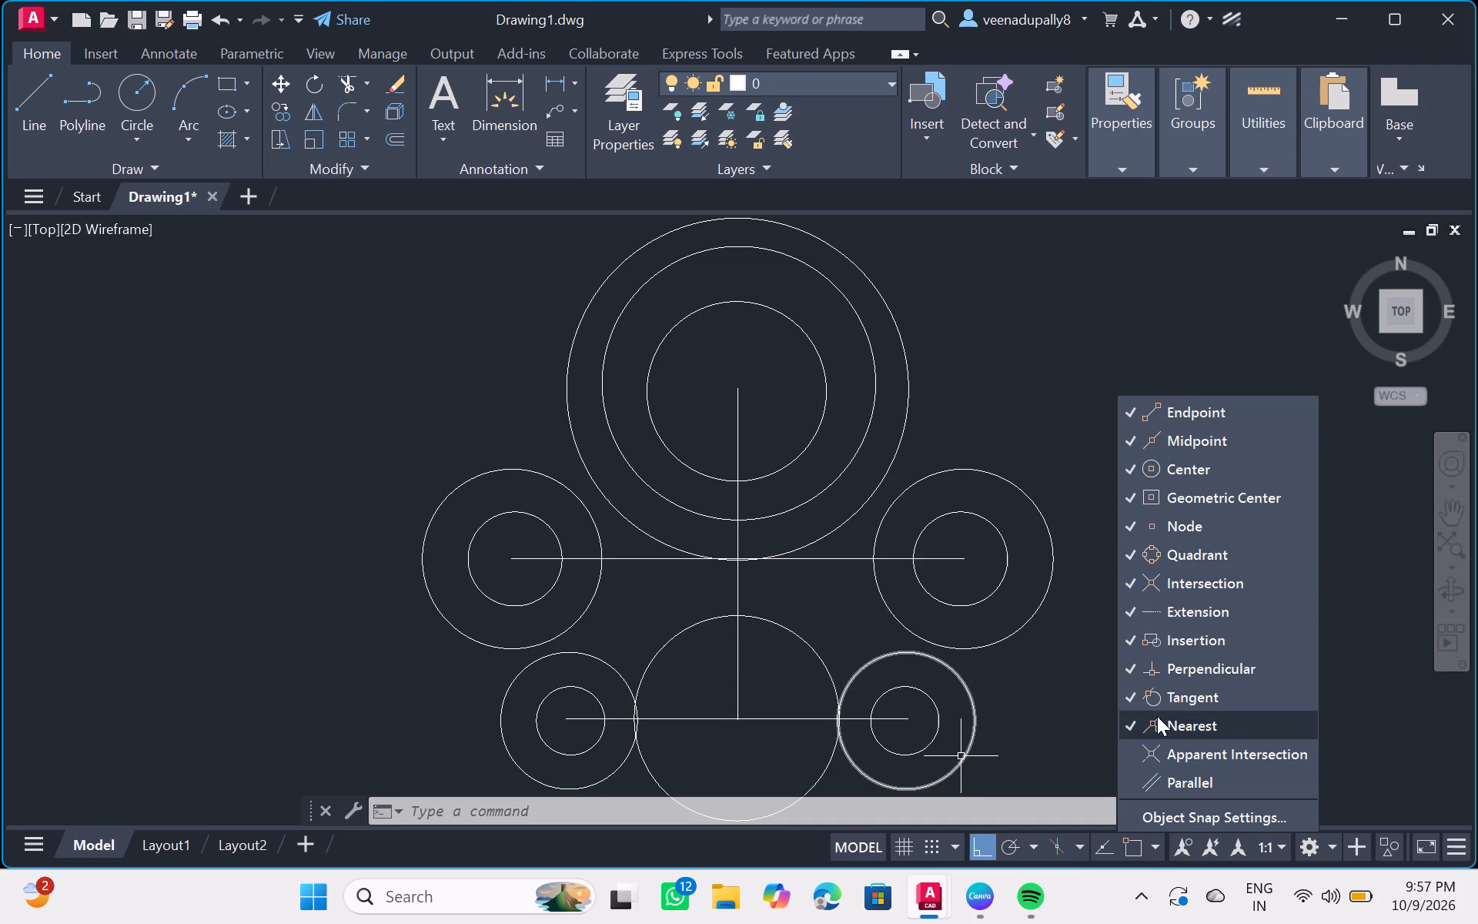
click(1162, 748)
click(1165, 774)
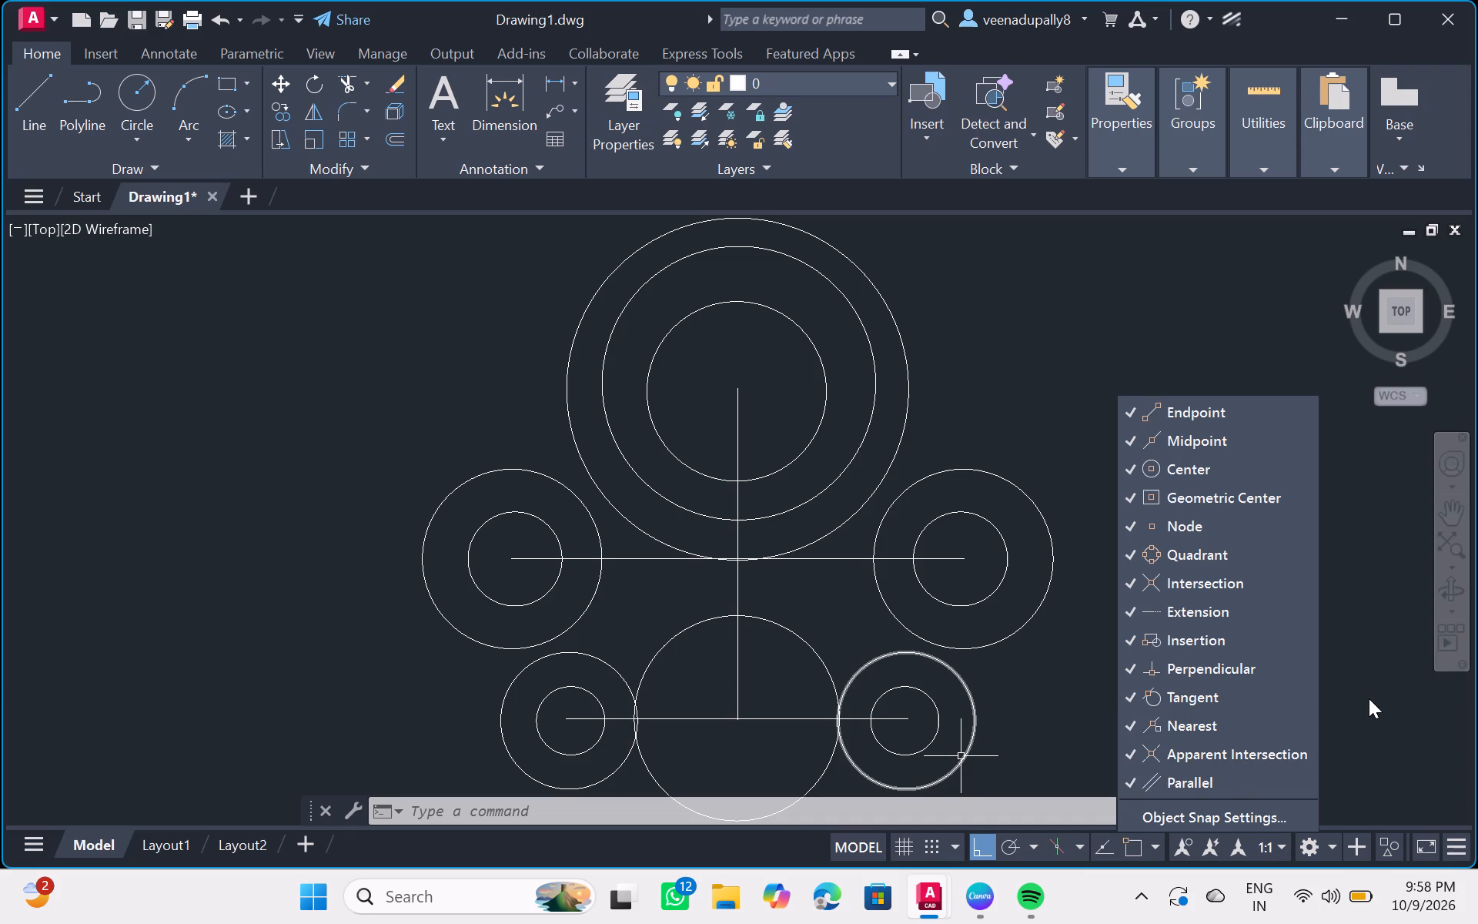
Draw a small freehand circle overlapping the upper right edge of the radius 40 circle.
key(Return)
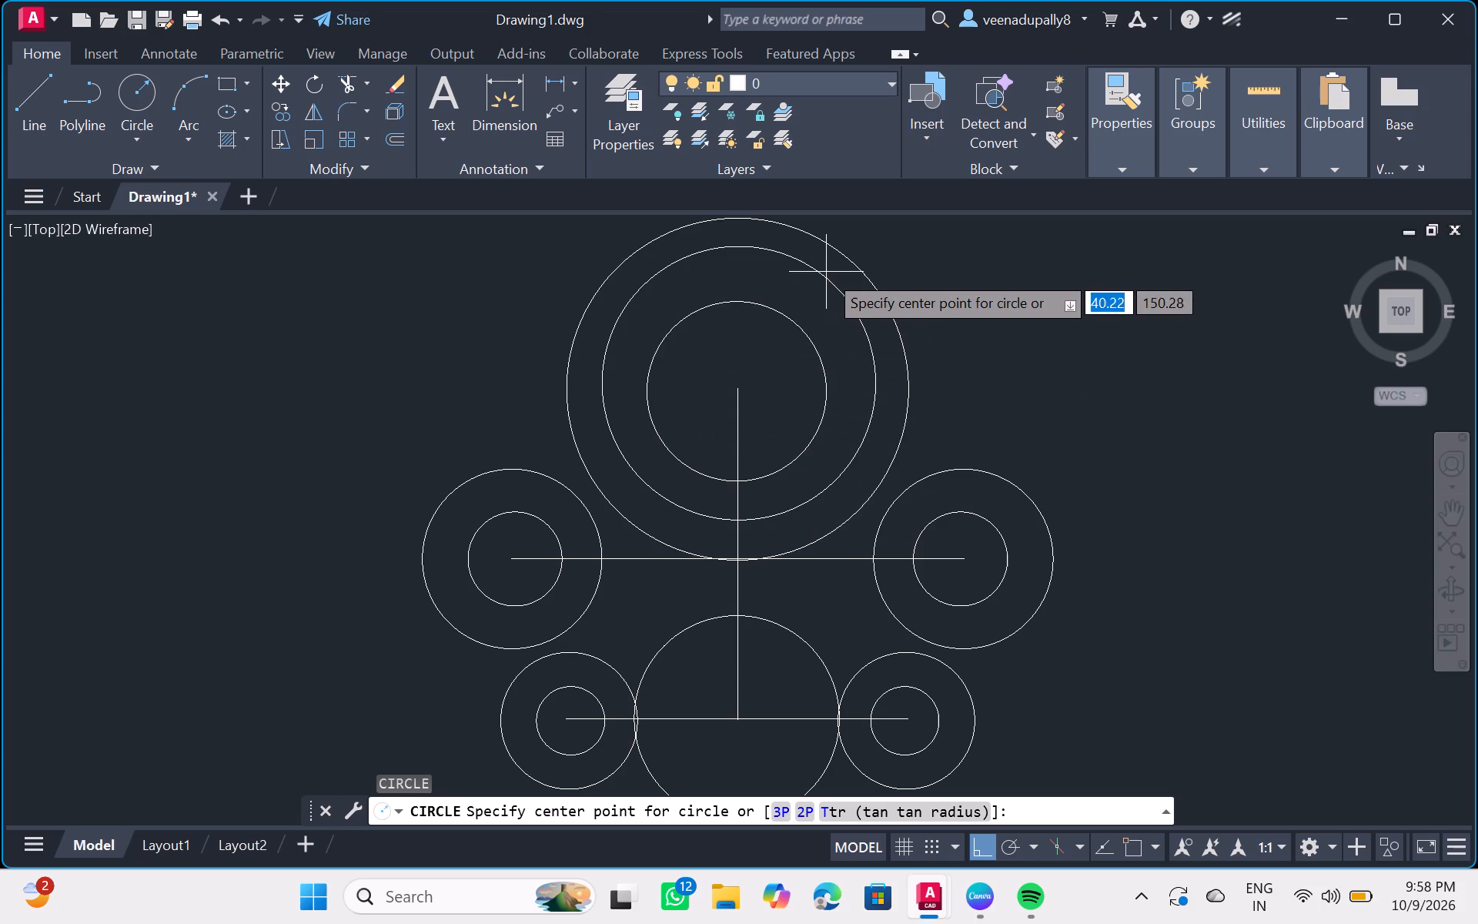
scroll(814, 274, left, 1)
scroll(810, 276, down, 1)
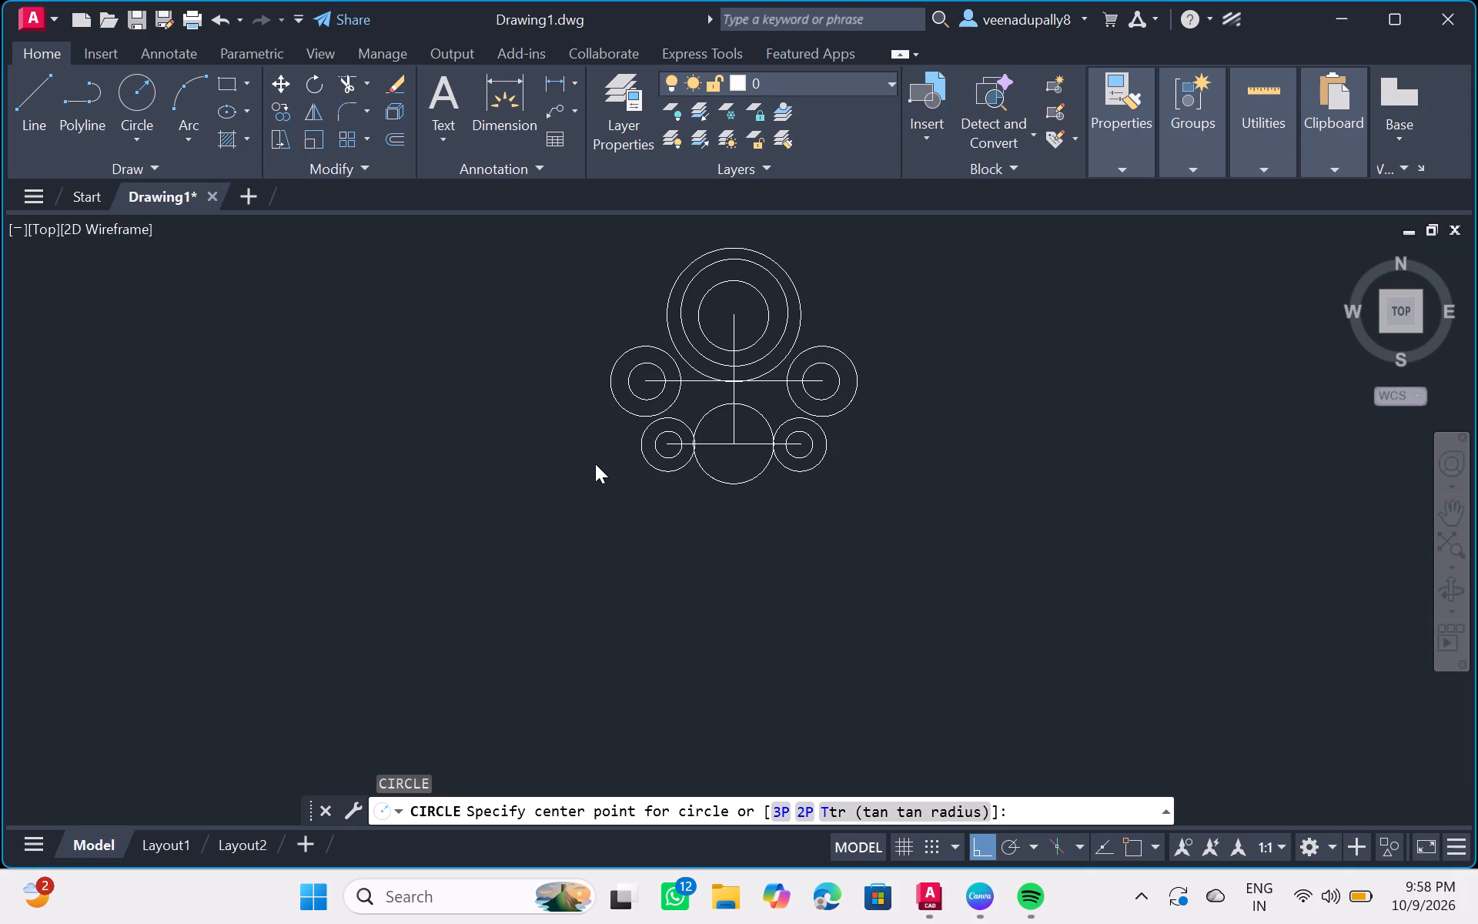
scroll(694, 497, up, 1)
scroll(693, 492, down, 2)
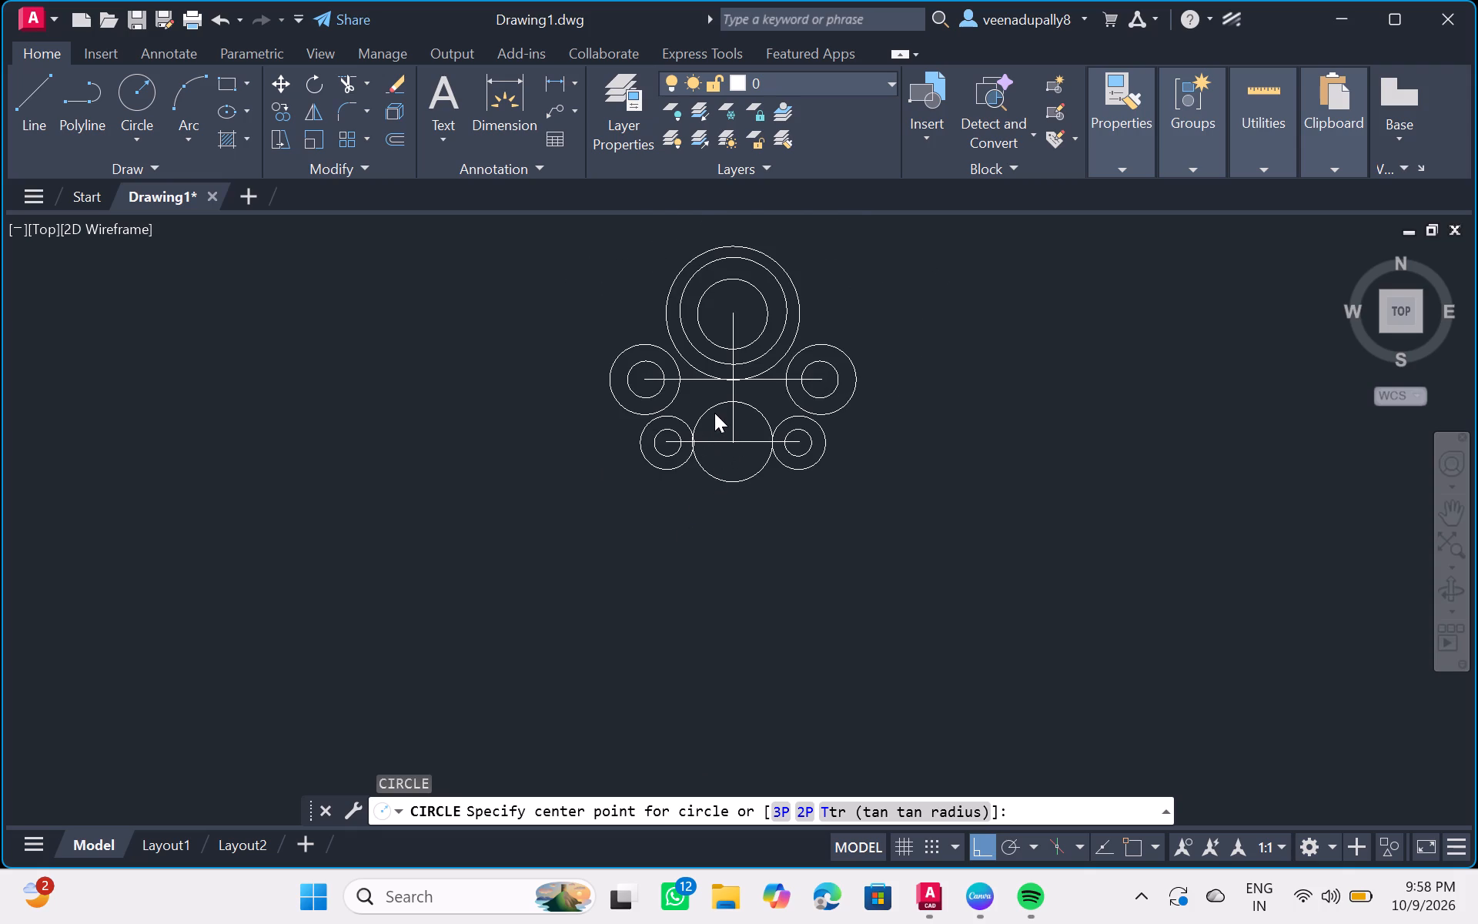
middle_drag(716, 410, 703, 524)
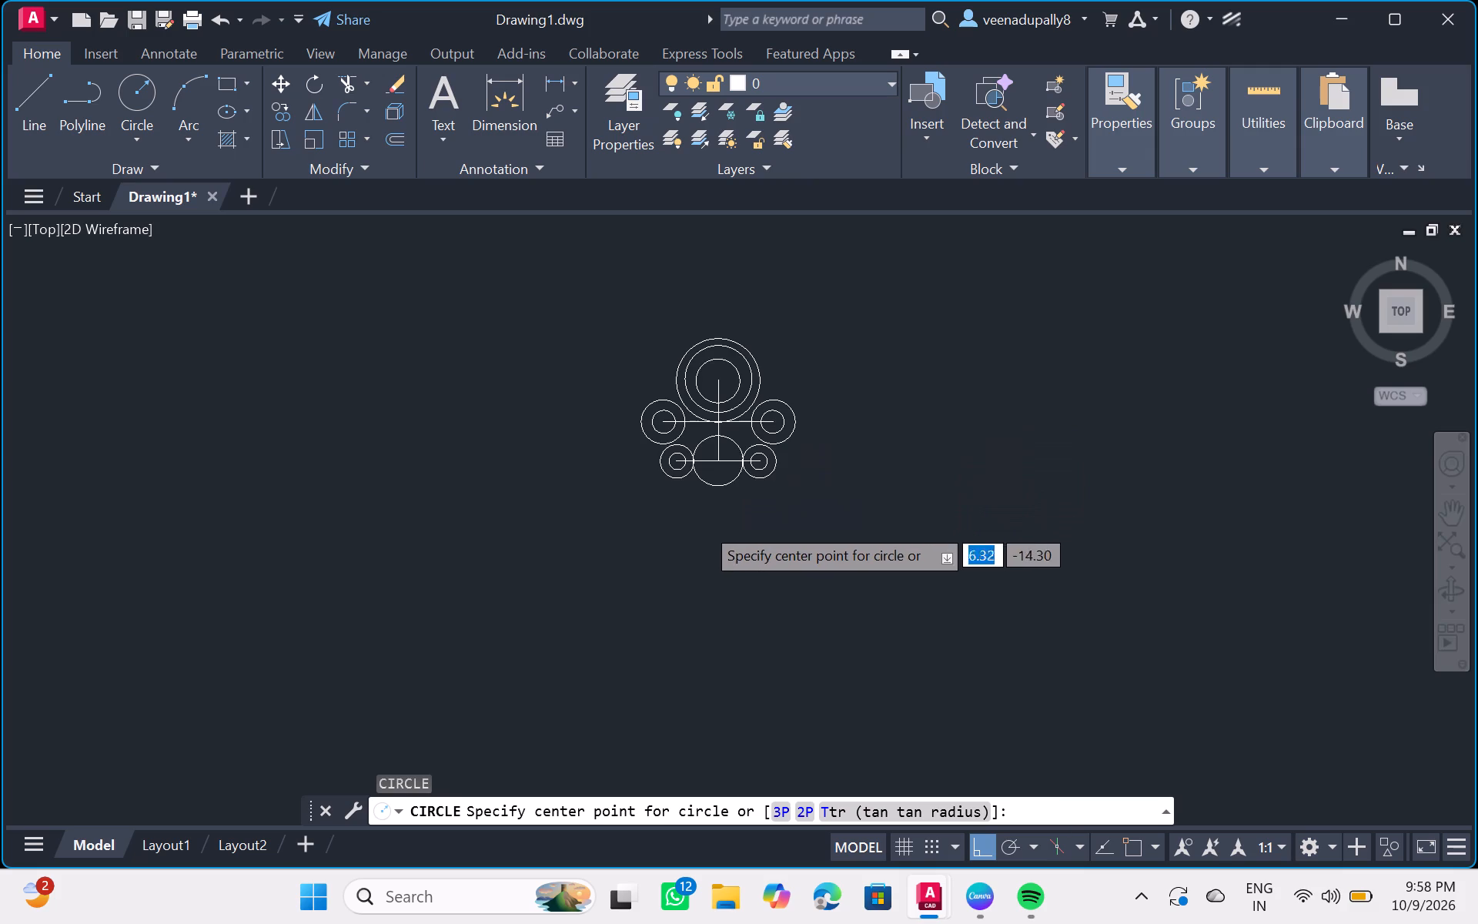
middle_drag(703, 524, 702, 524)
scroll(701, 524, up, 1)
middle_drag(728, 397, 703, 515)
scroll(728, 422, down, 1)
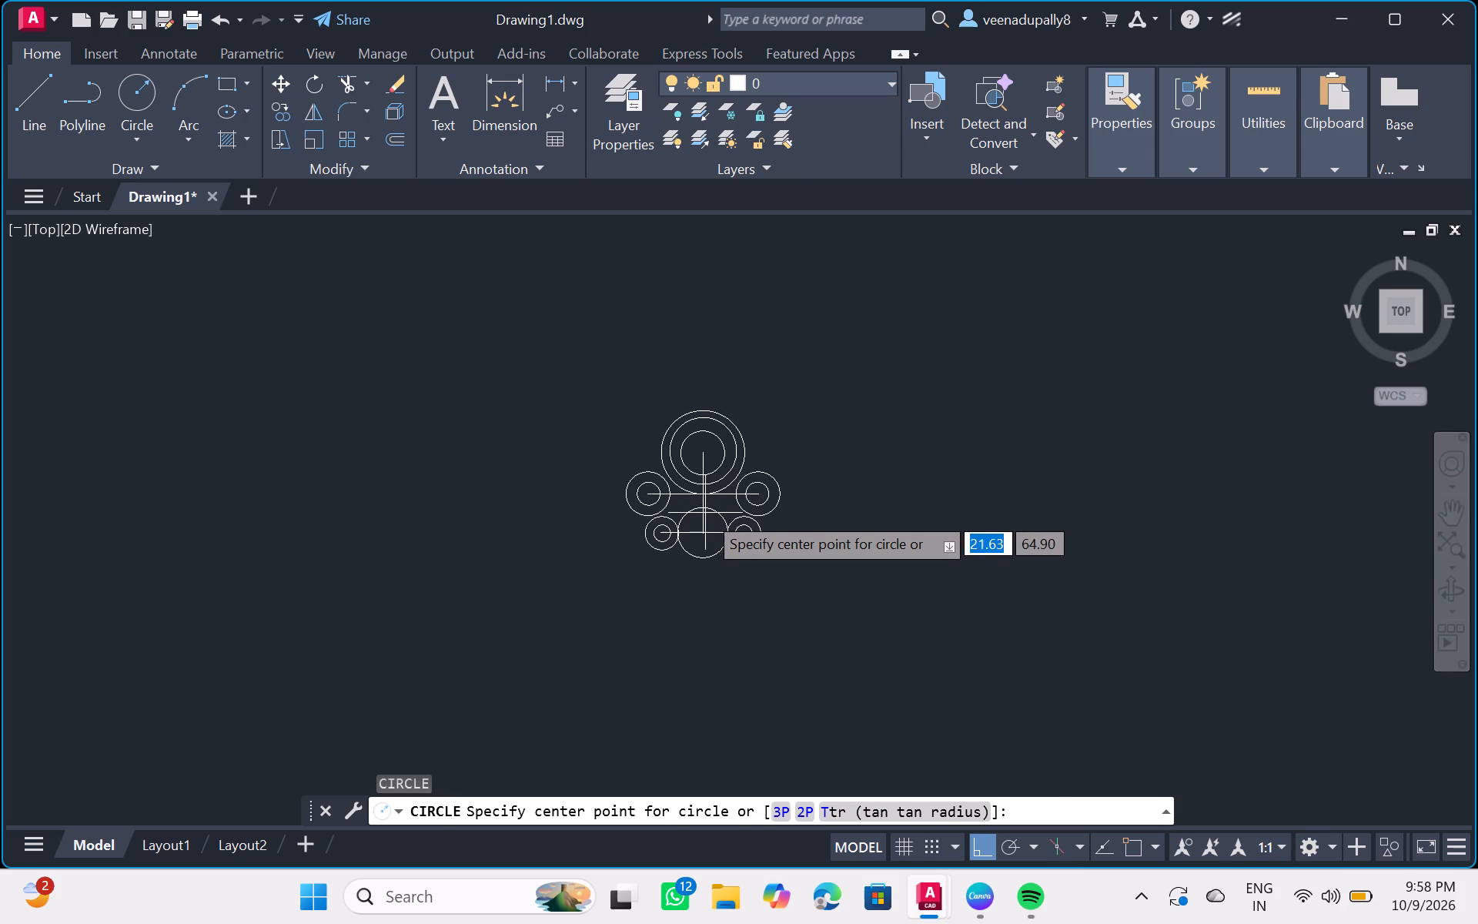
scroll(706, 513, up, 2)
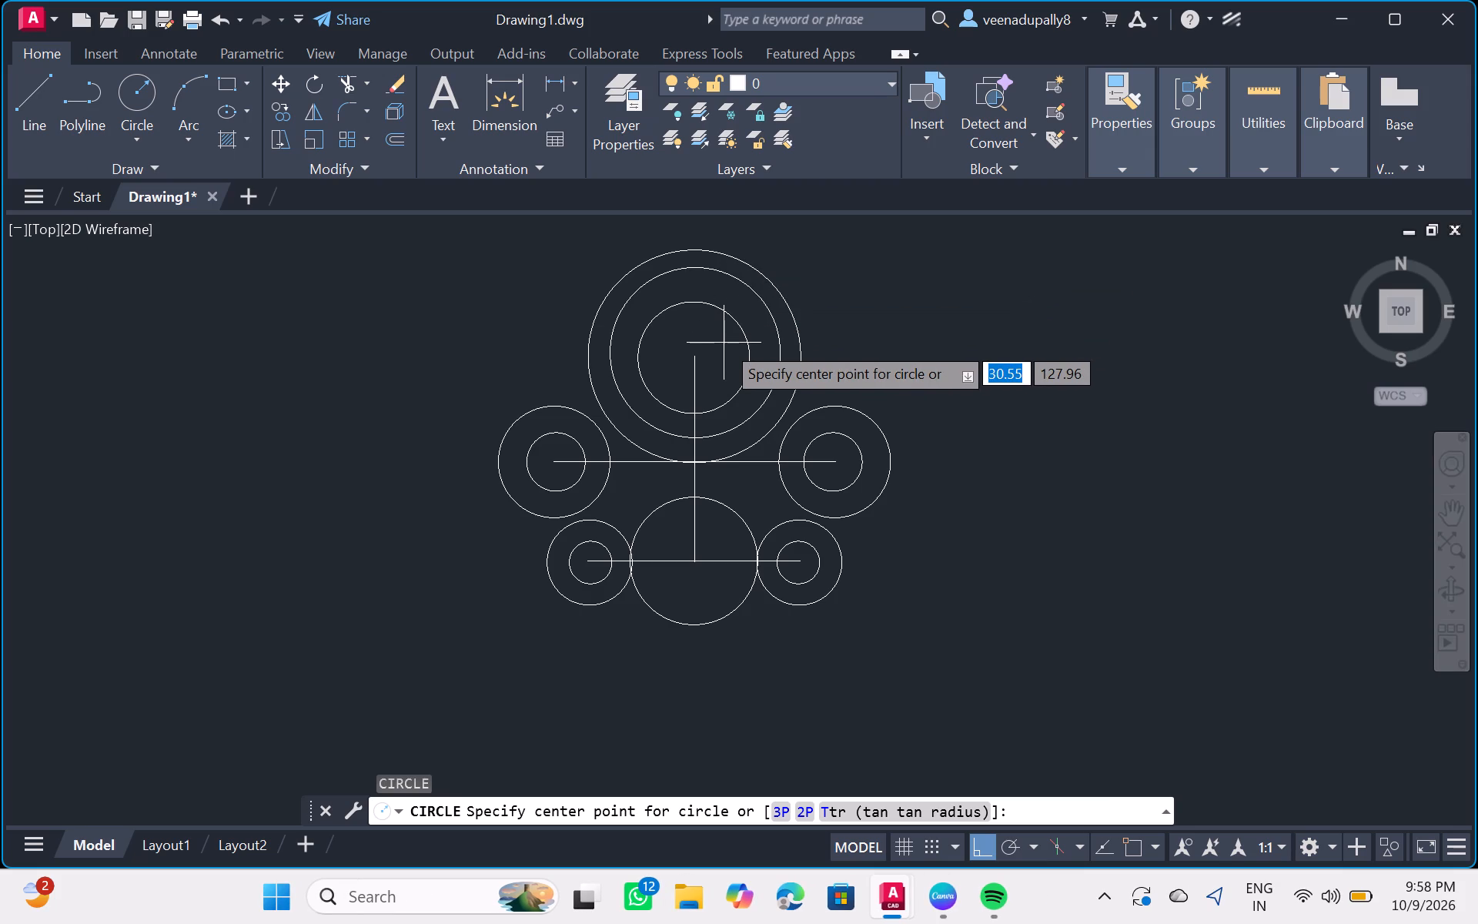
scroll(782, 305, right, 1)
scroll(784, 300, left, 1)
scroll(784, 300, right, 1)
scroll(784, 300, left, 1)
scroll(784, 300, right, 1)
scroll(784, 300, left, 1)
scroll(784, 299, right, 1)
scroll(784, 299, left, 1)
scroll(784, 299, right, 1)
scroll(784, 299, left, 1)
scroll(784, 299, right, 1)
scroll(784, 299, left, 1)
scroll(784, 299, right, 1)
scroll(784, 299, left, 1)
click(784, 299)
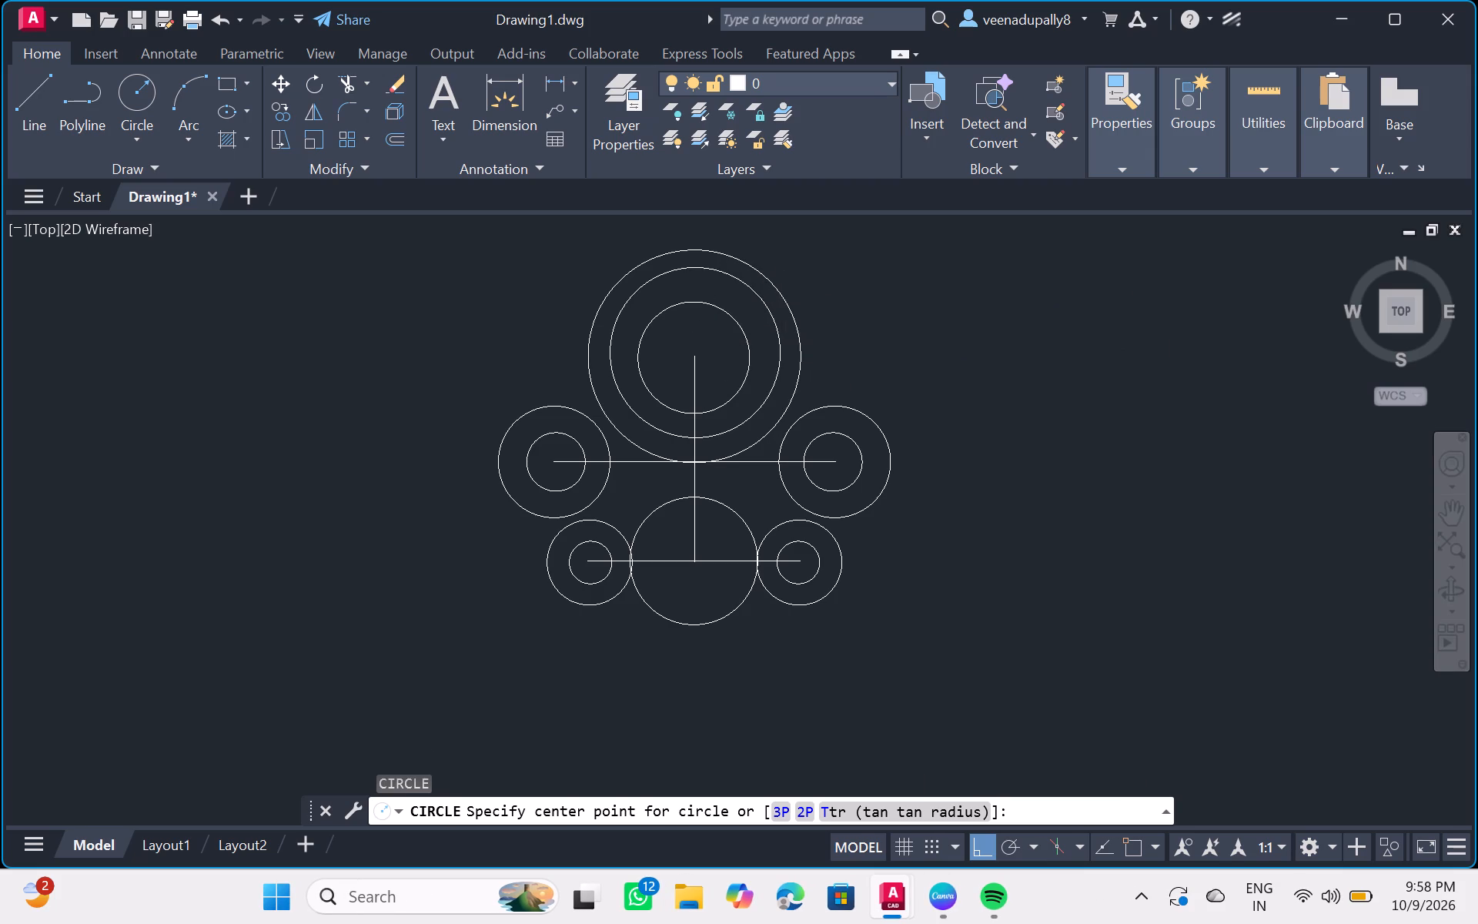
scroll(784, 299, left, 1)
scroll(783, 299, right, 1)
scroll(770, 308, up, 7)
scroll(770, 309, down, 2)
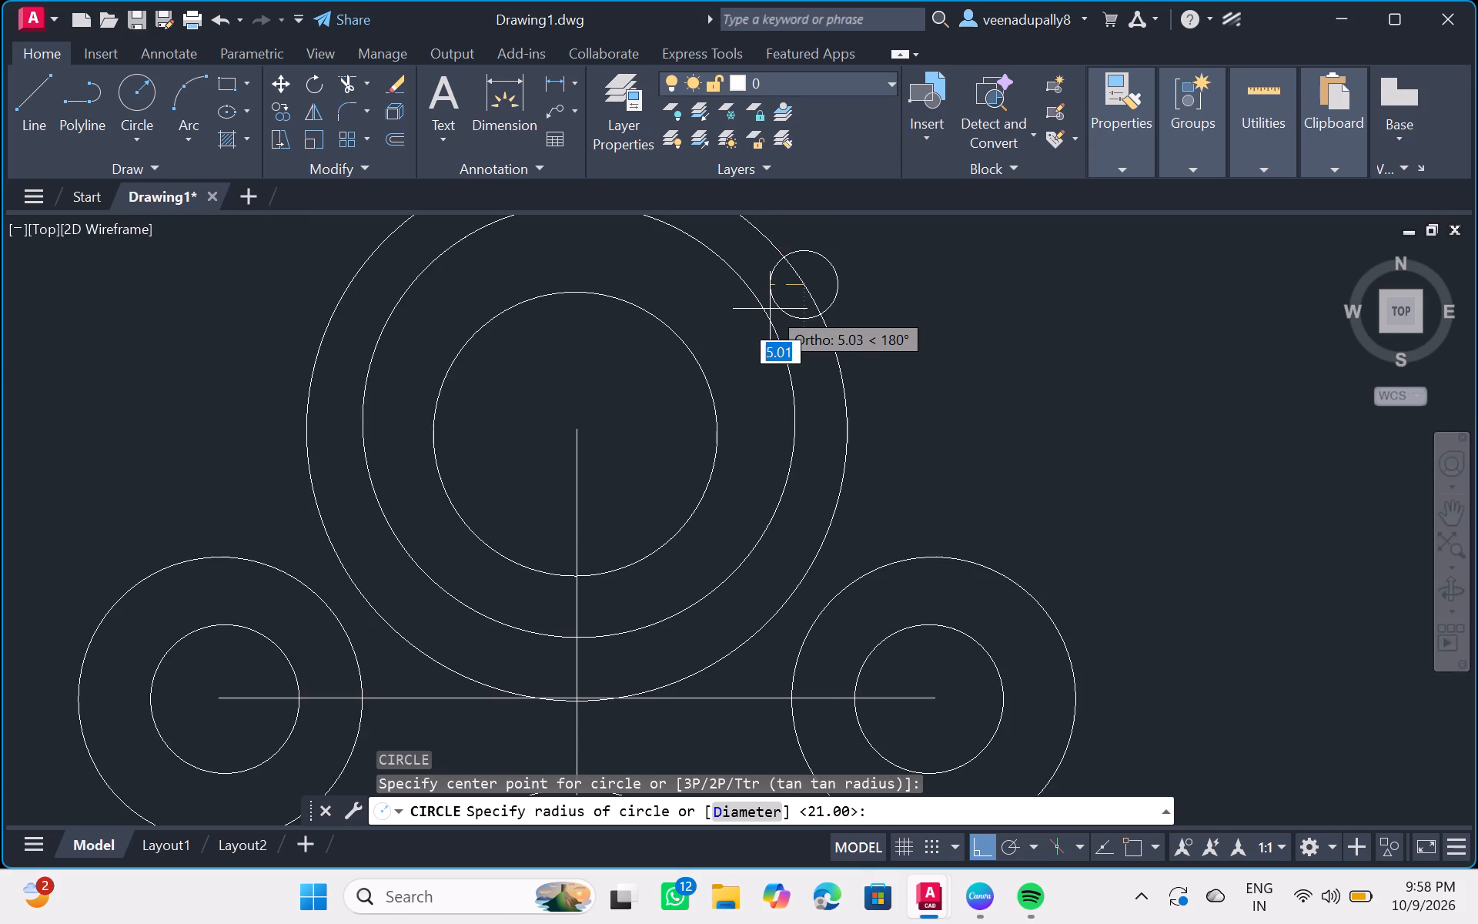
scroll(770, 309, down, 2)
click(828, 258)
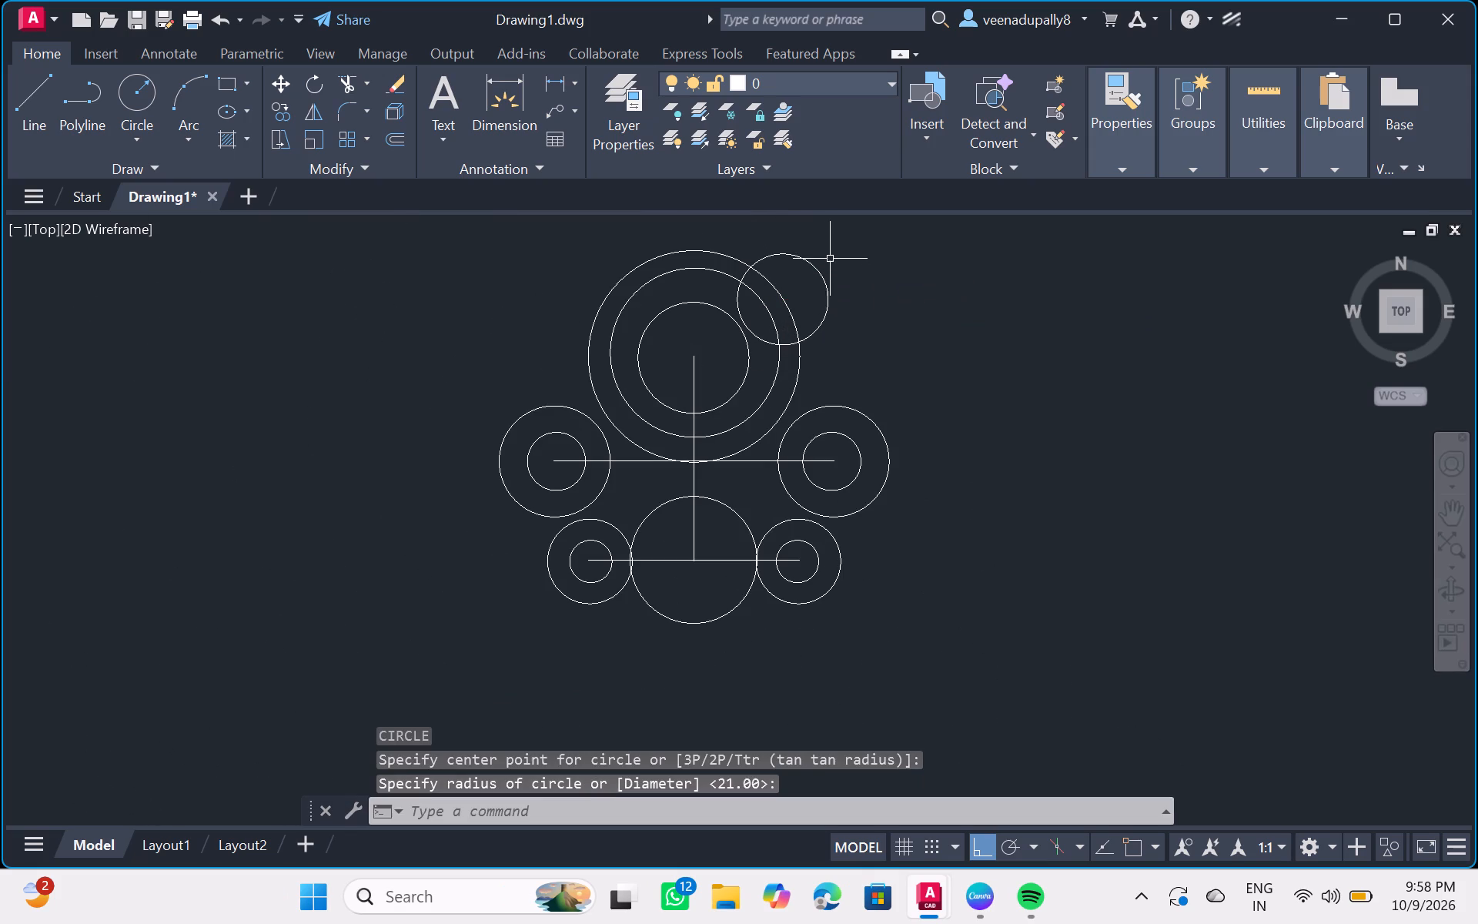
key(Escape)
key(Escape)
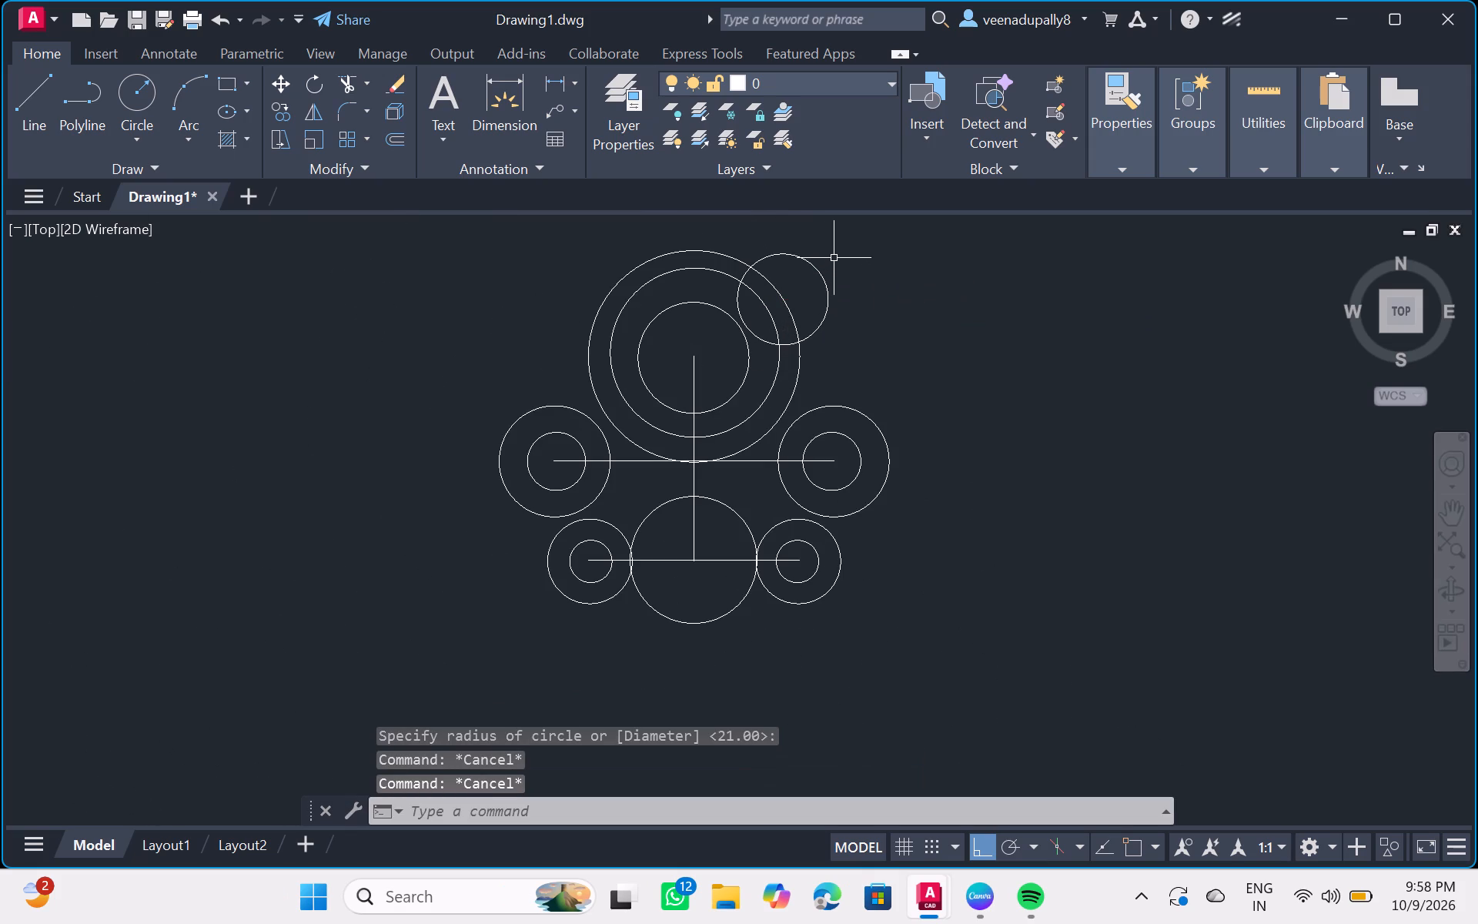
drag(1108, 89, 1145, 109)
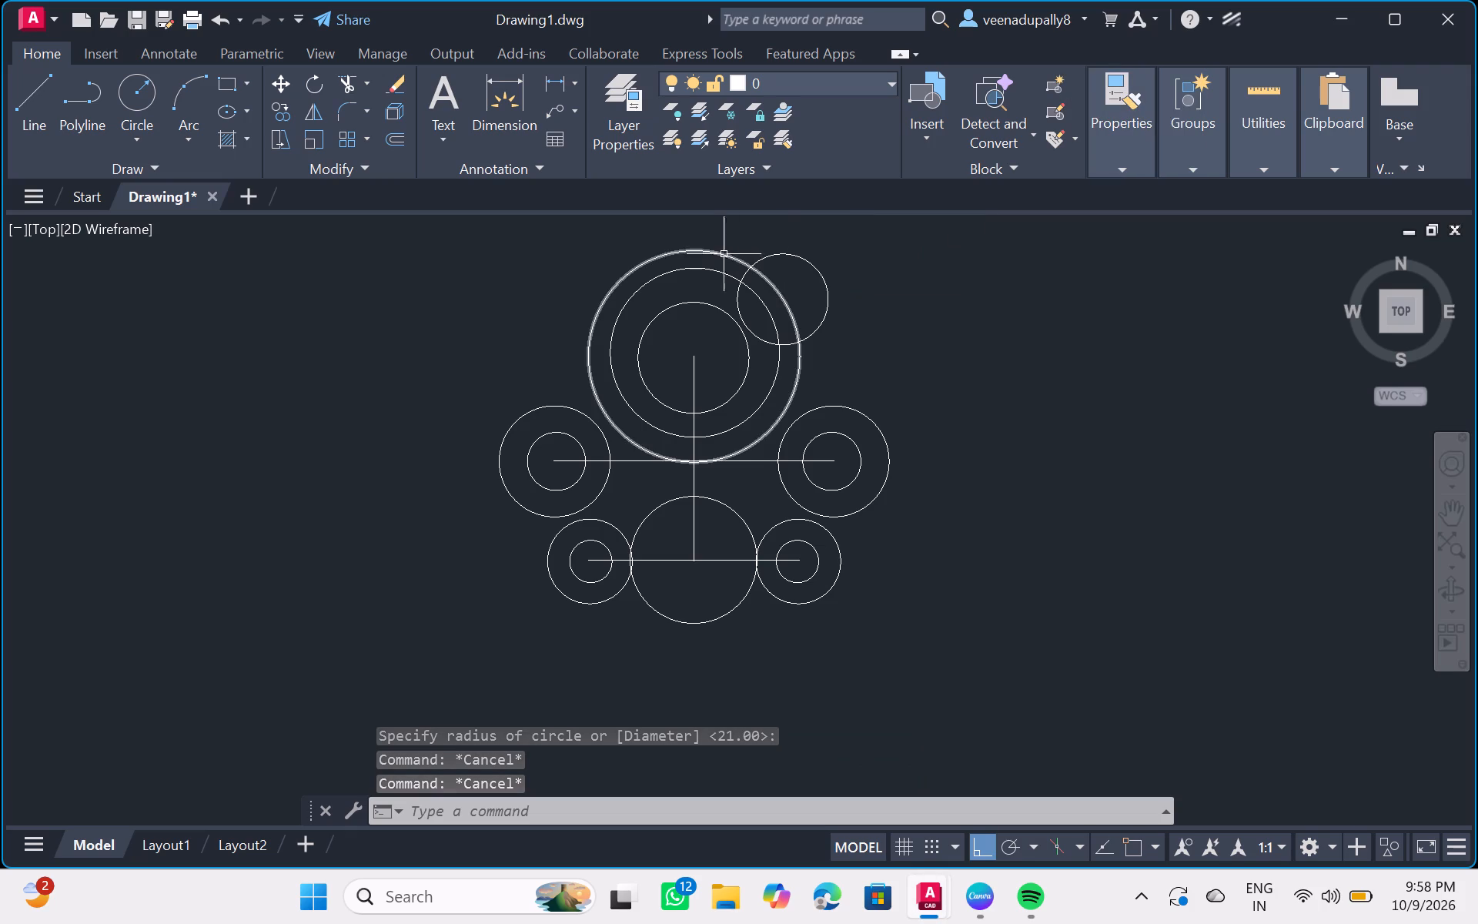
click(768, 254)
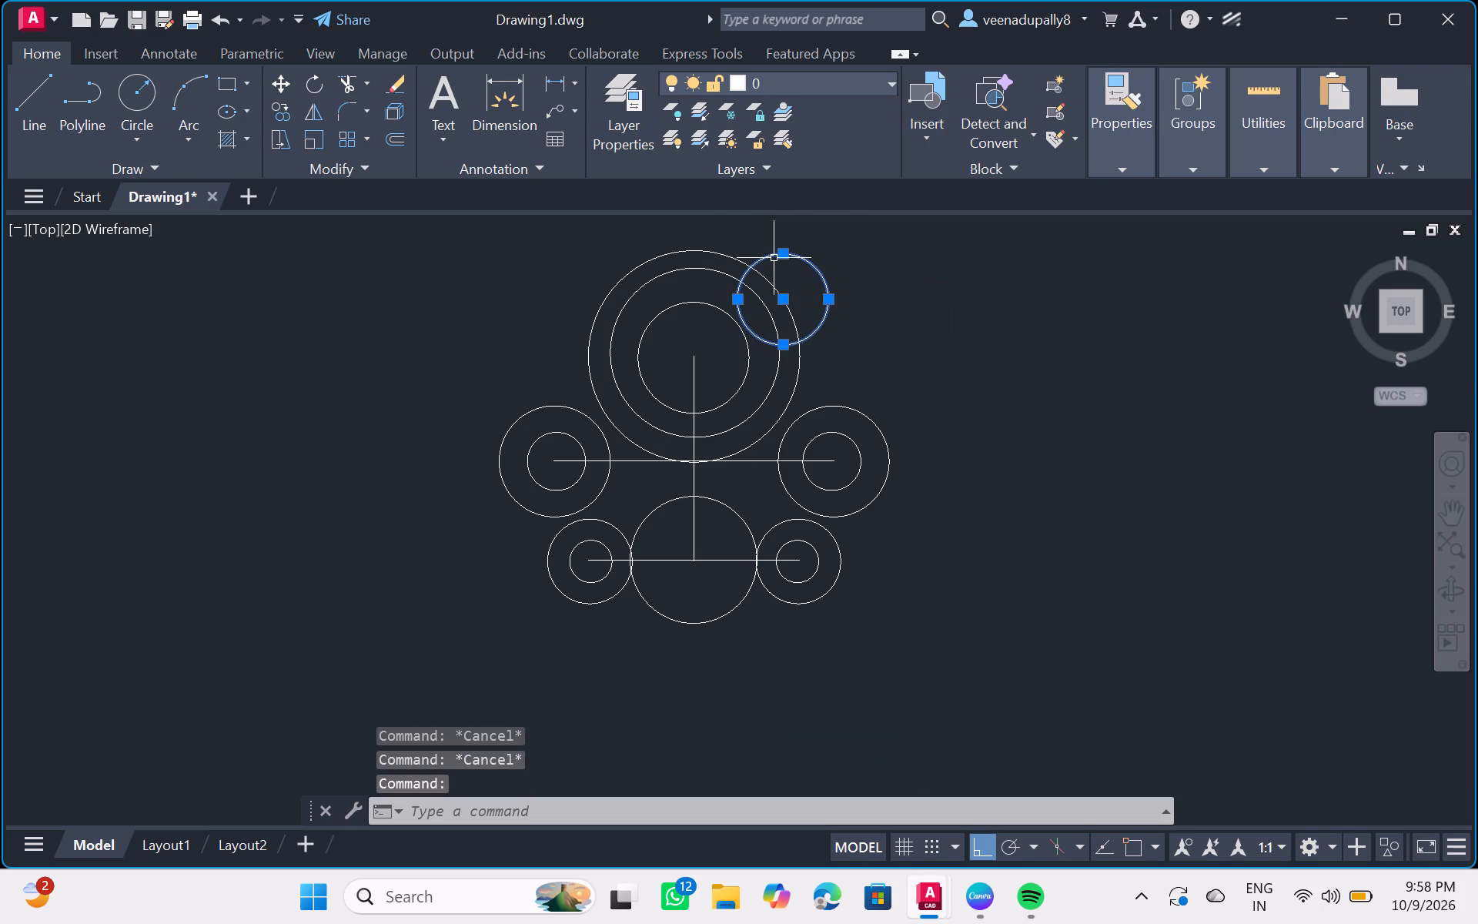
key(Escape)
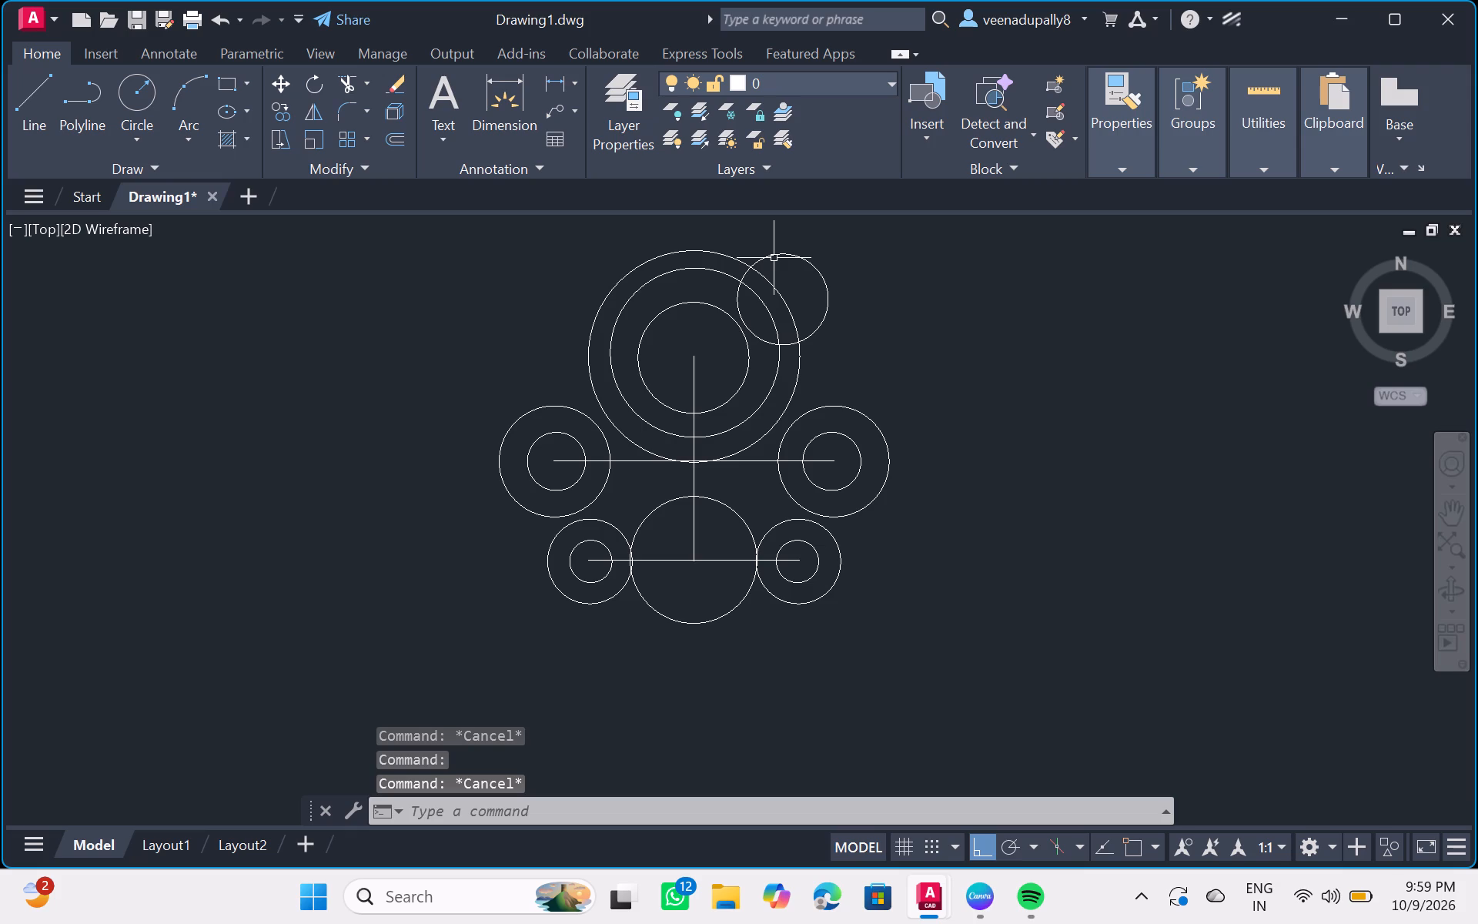
Erase the three circles around the vertical line's upper end together with the small circle overlapping their upper right edge.
drag(708, 310, 704, 301)
click(717, 316)
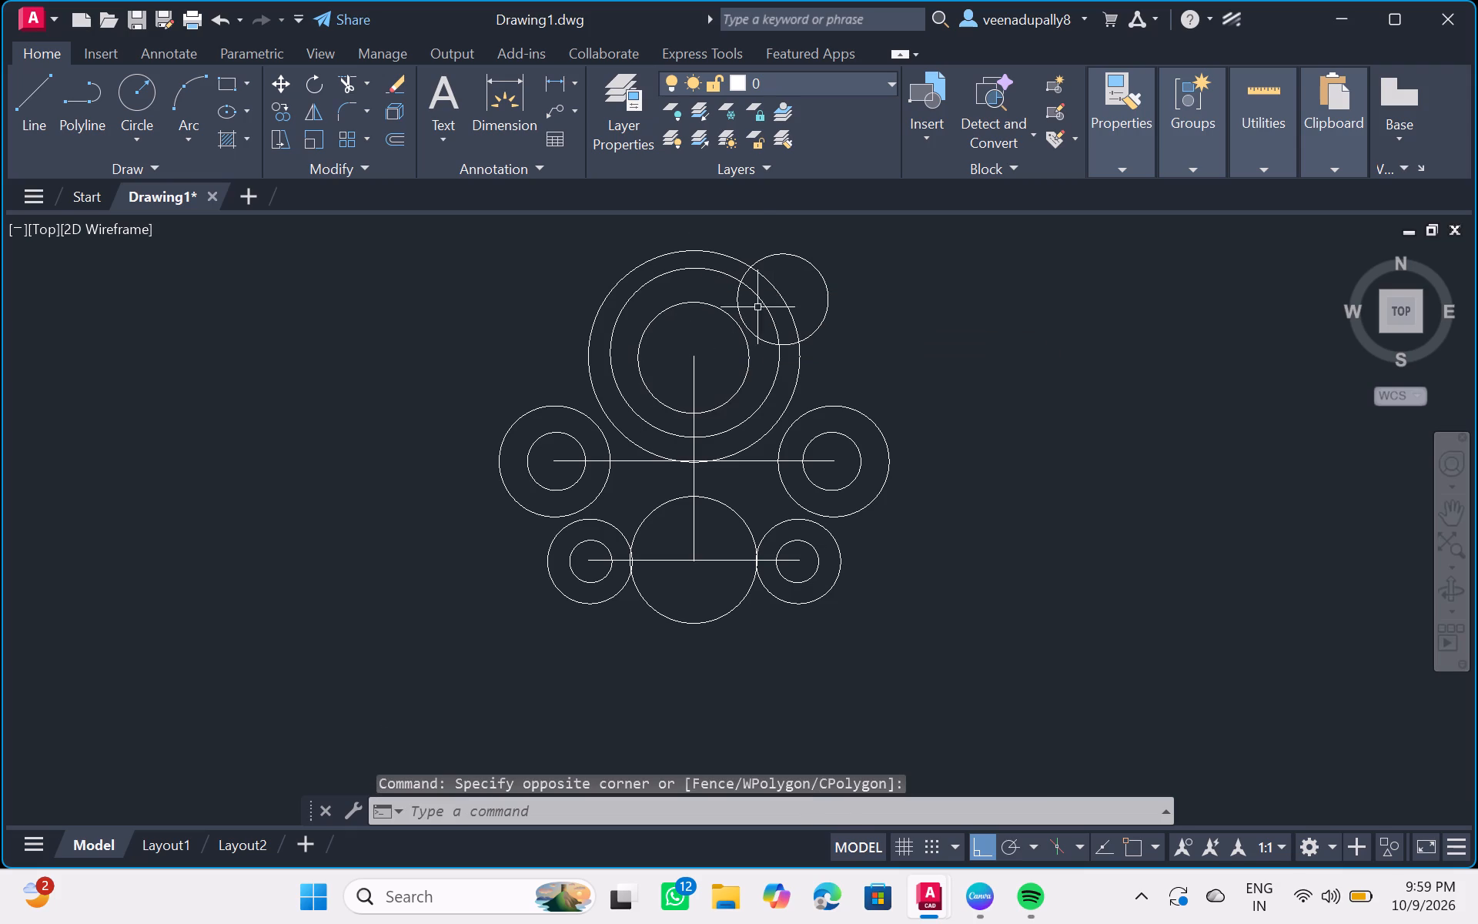
click(782, 298)
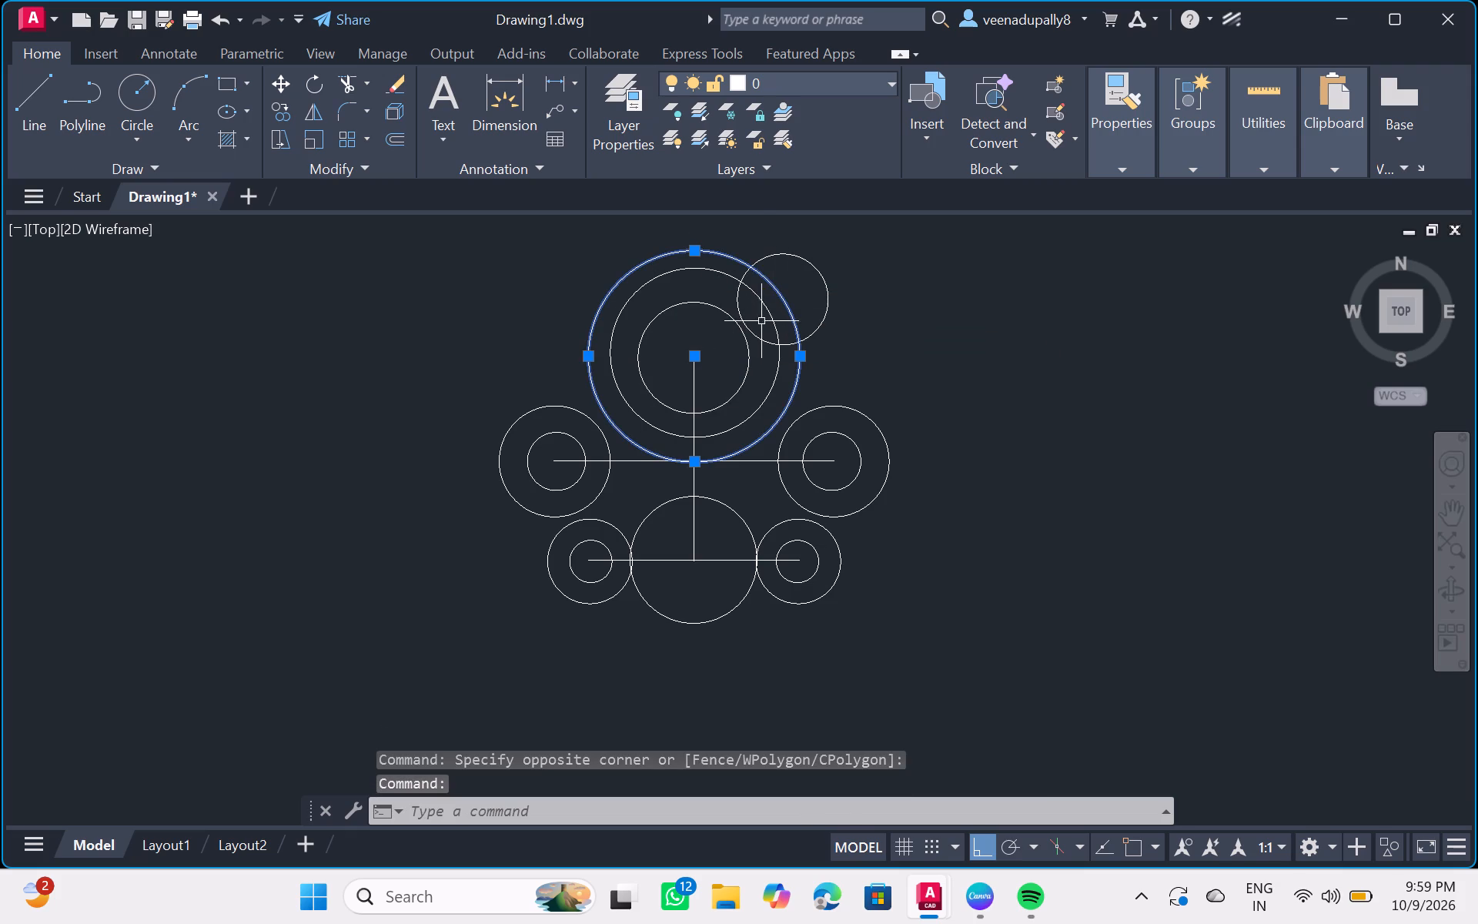
click(731, 313)
click(746, 309)
click(751, 308)
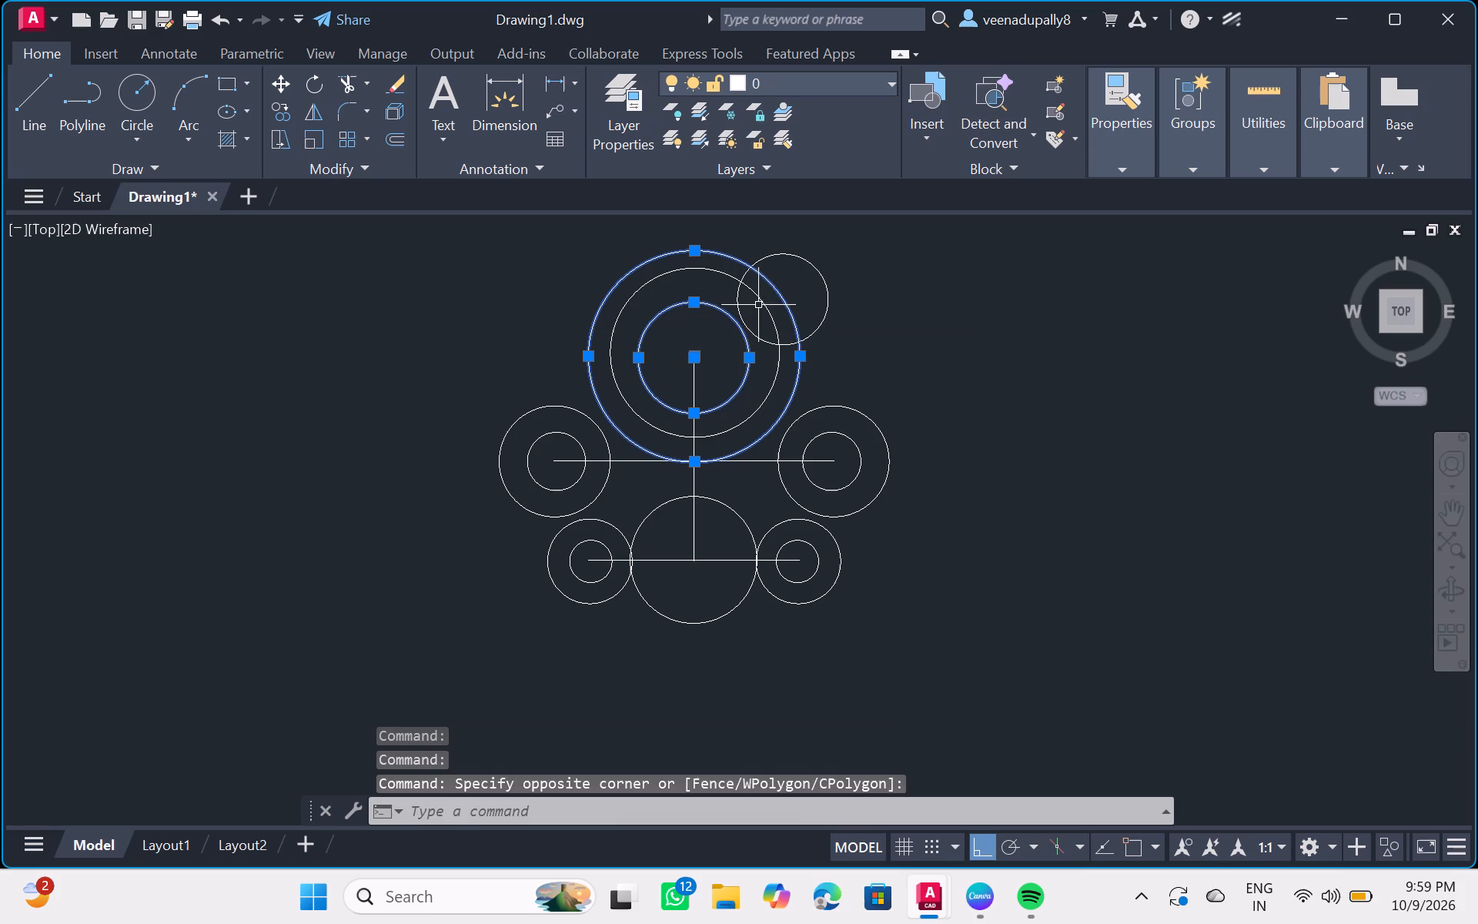
click(761, 303)
click(819, 267)
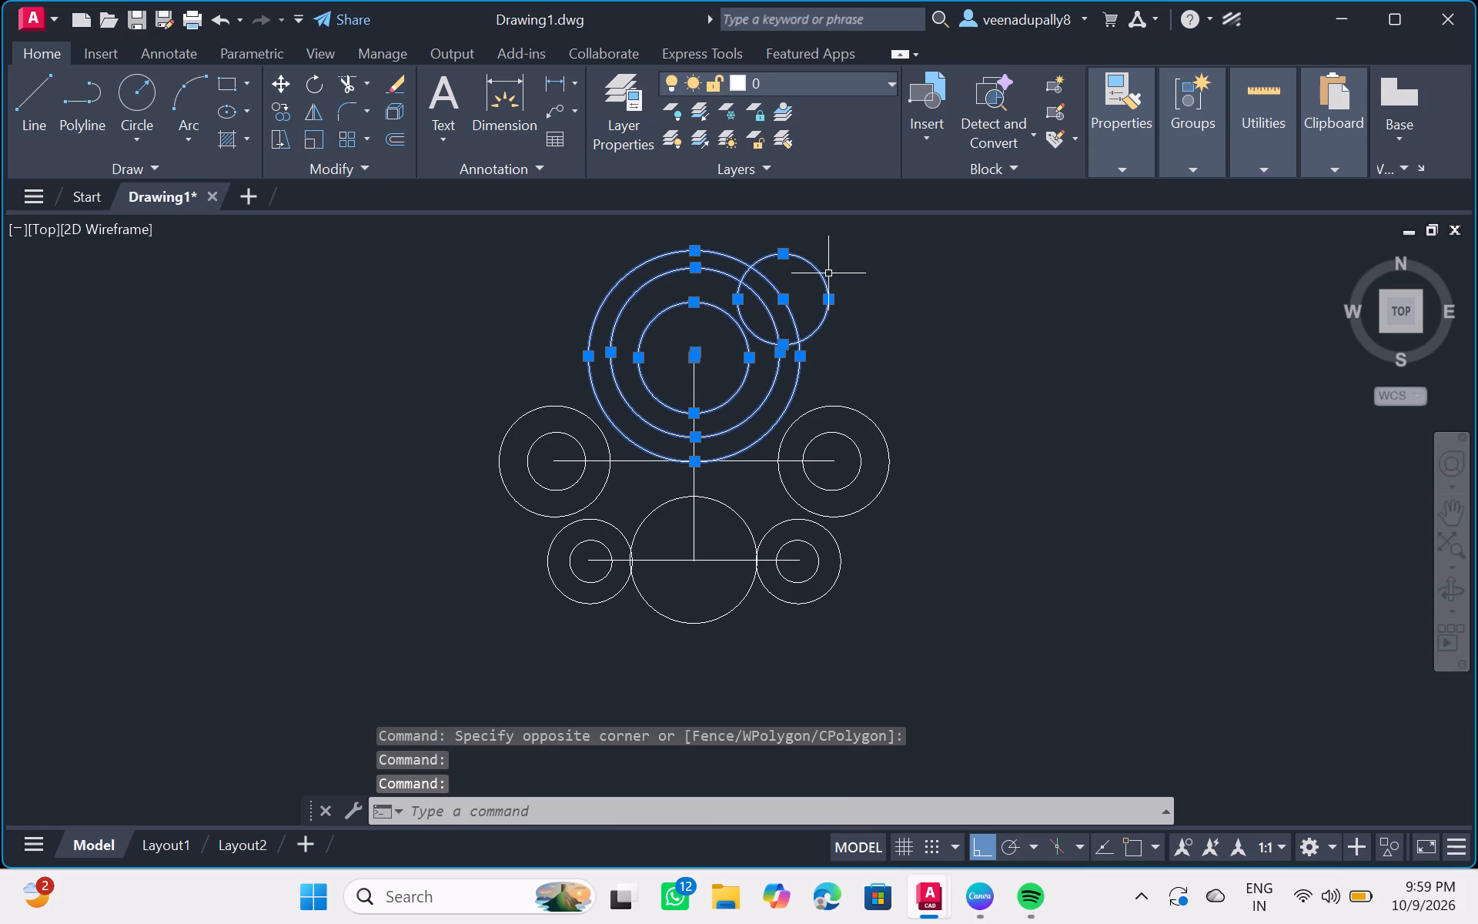
key(Delete)
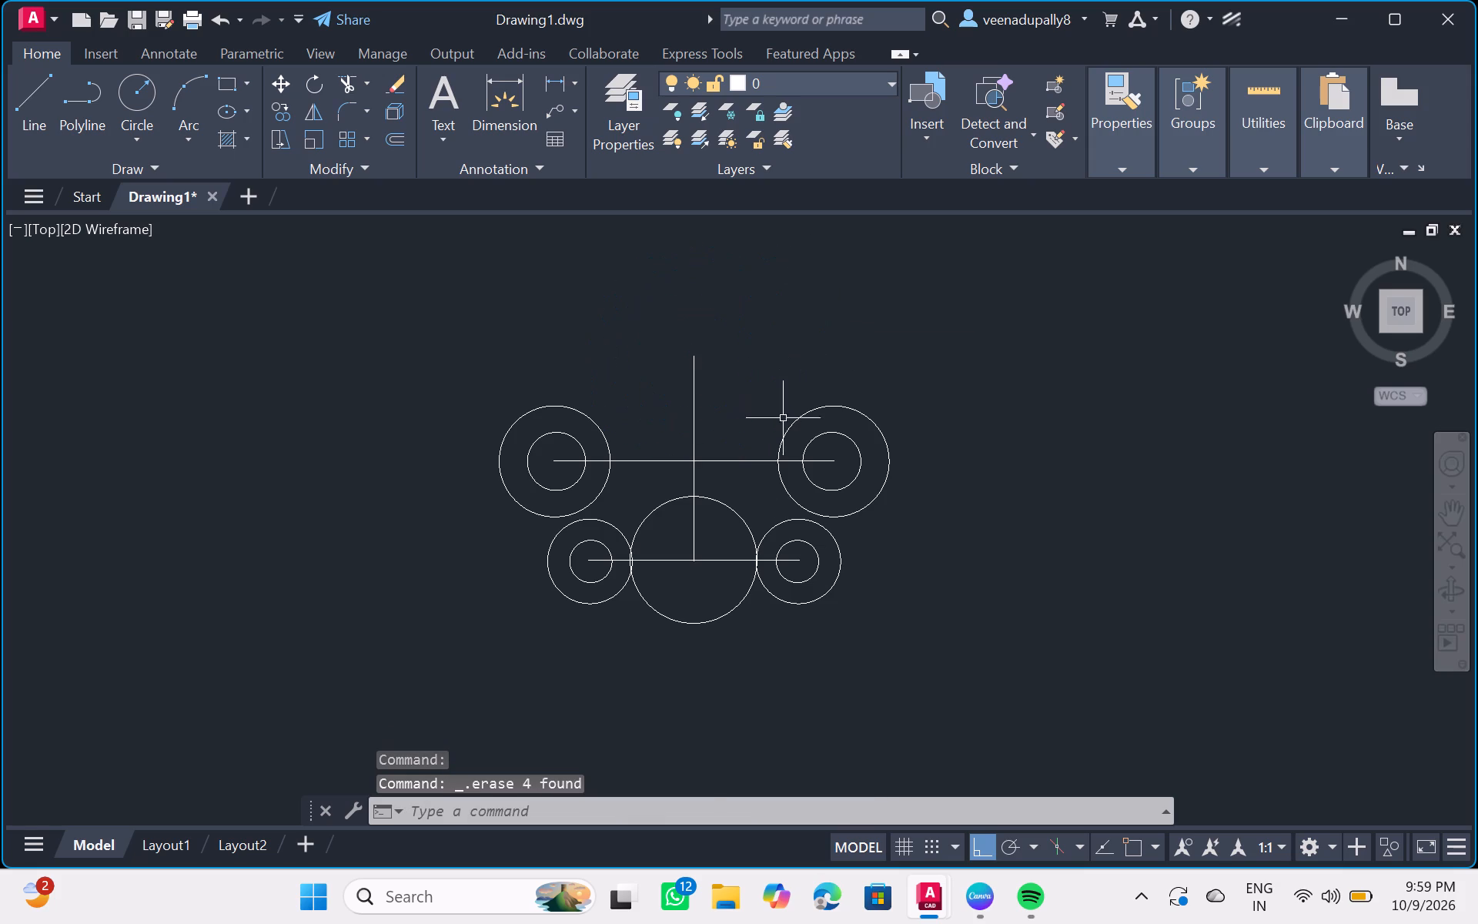
Erase the radius 24 circle centred at the lower end of the vertical line.
click(711, 501)
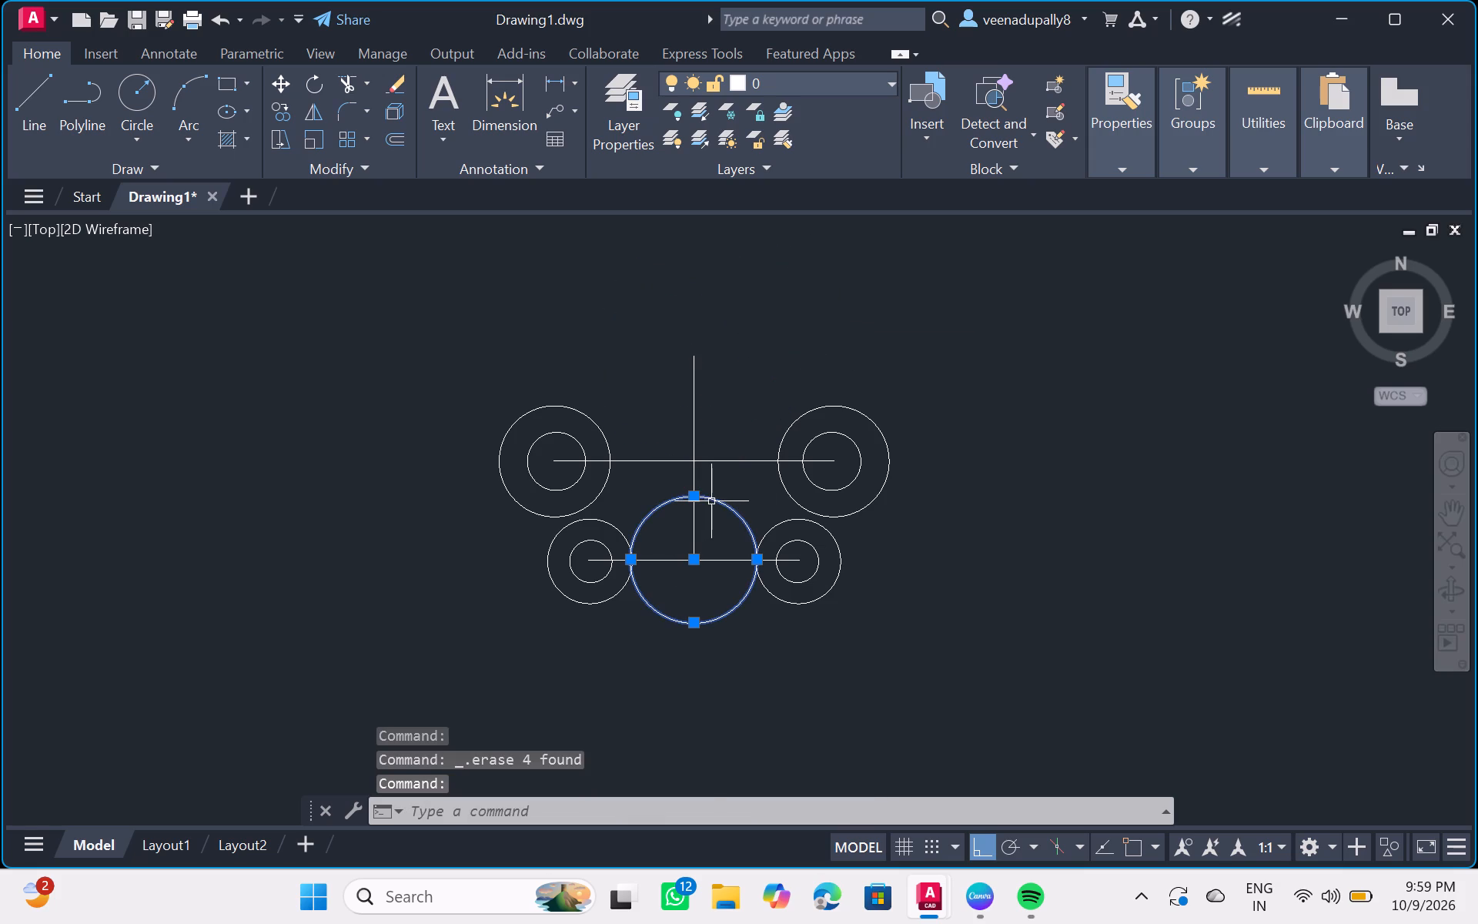
key(Delete)
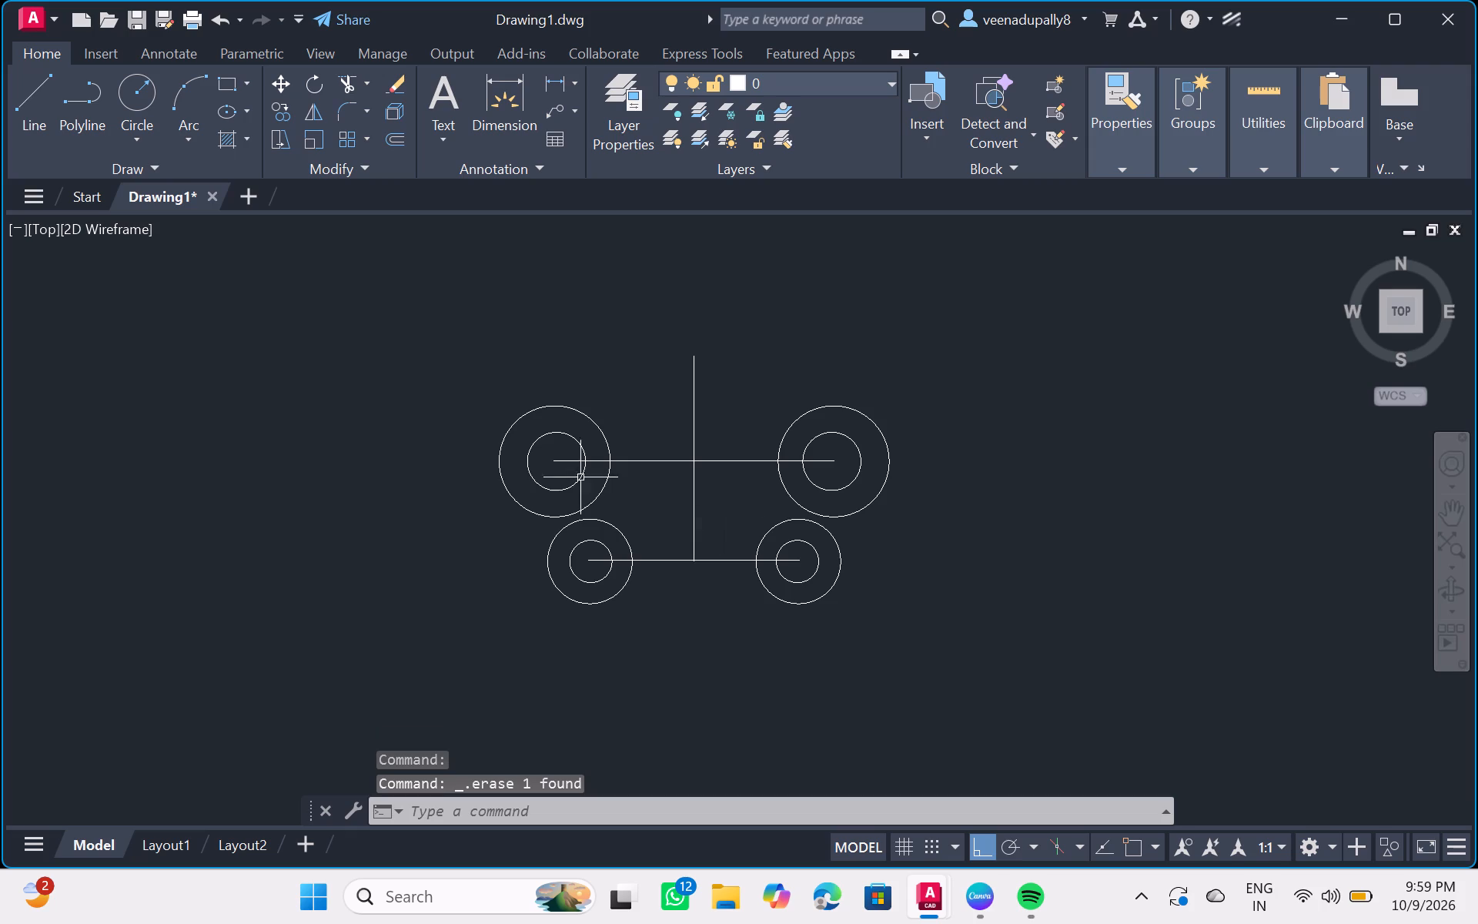
Erase both pairs of concentric circles at the right-hand ends of the two horizontal lines.
click(798, 517)
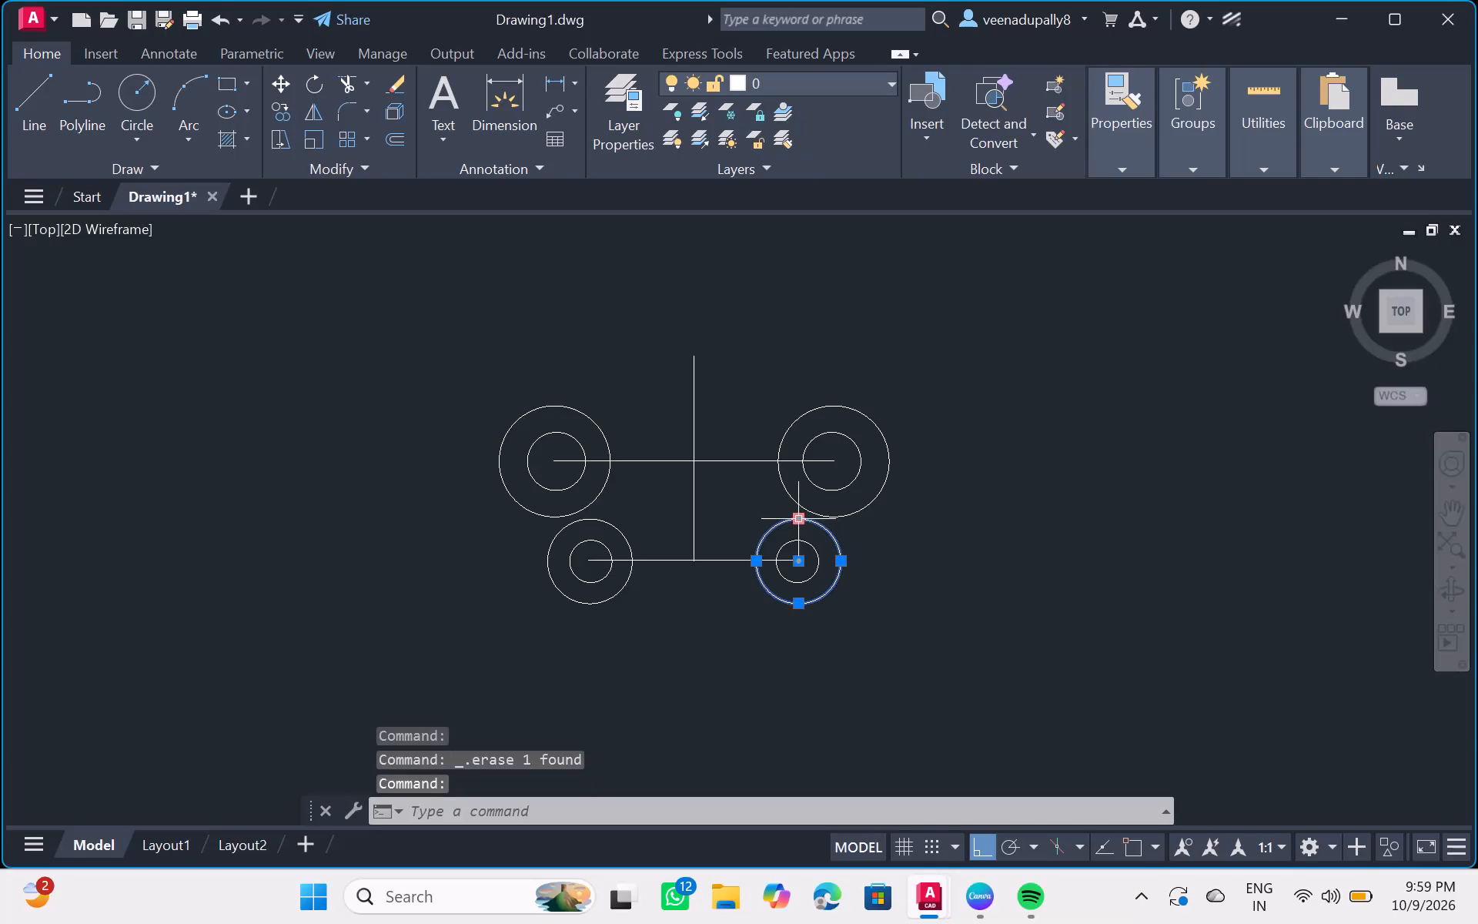
key(Delete)
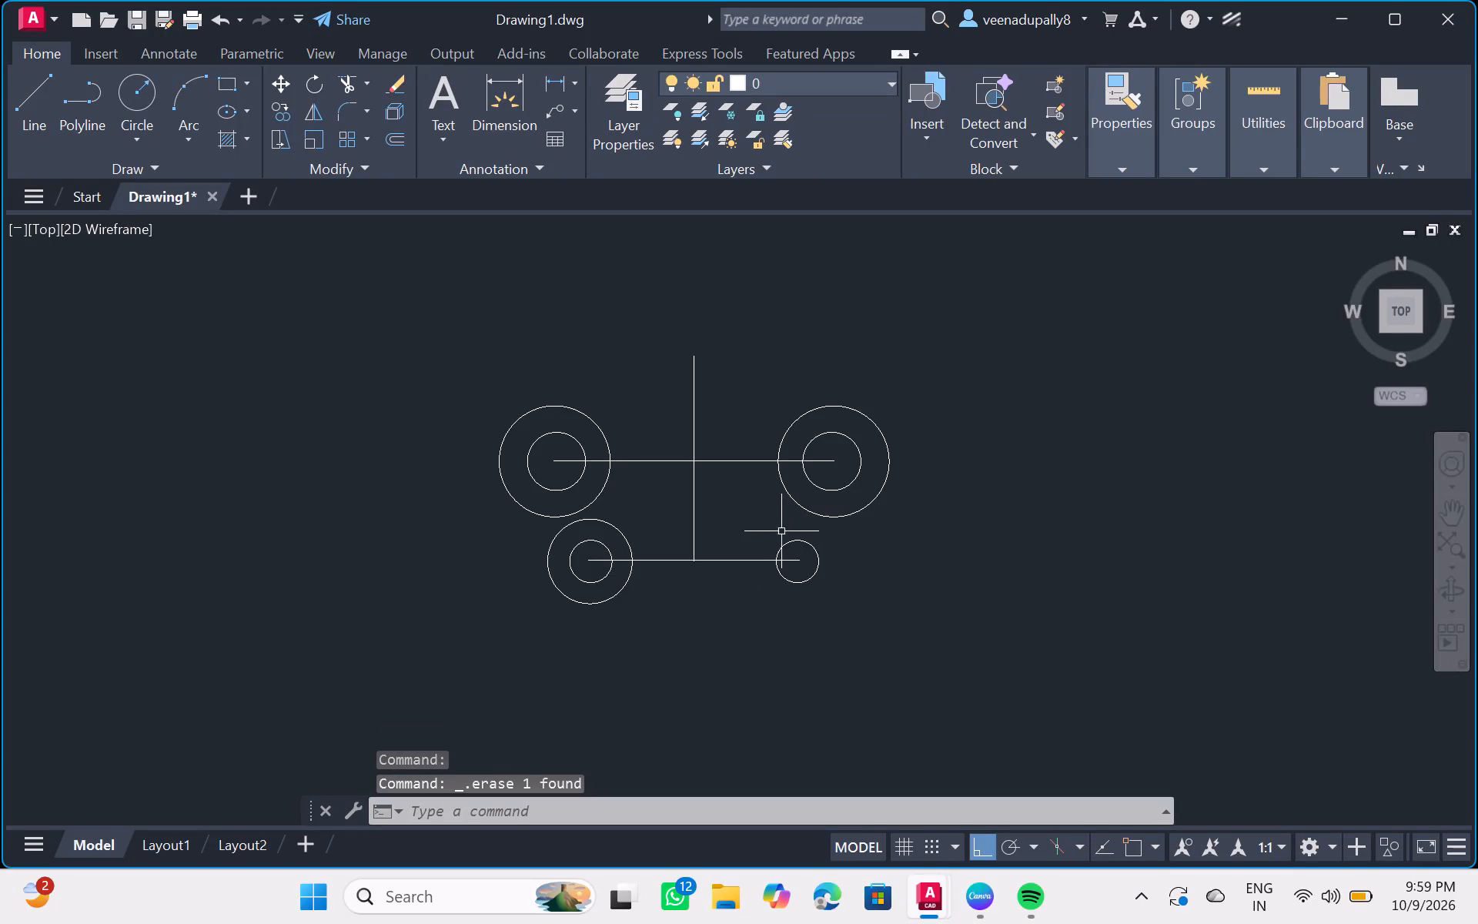
click(797, 540)
key(Delete)
click(838, 433)
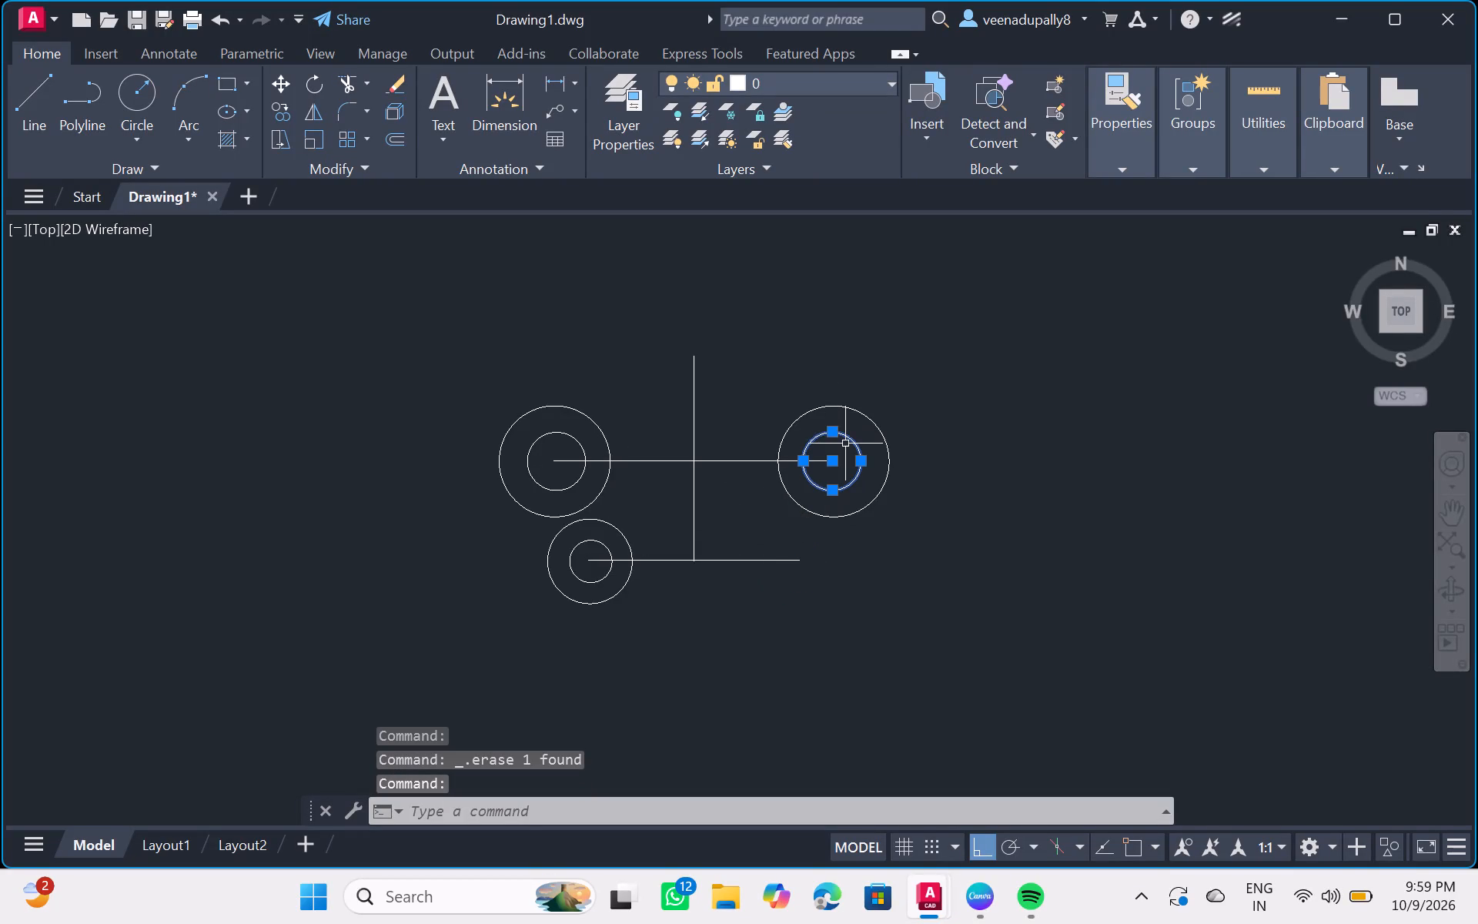
key(Delete)
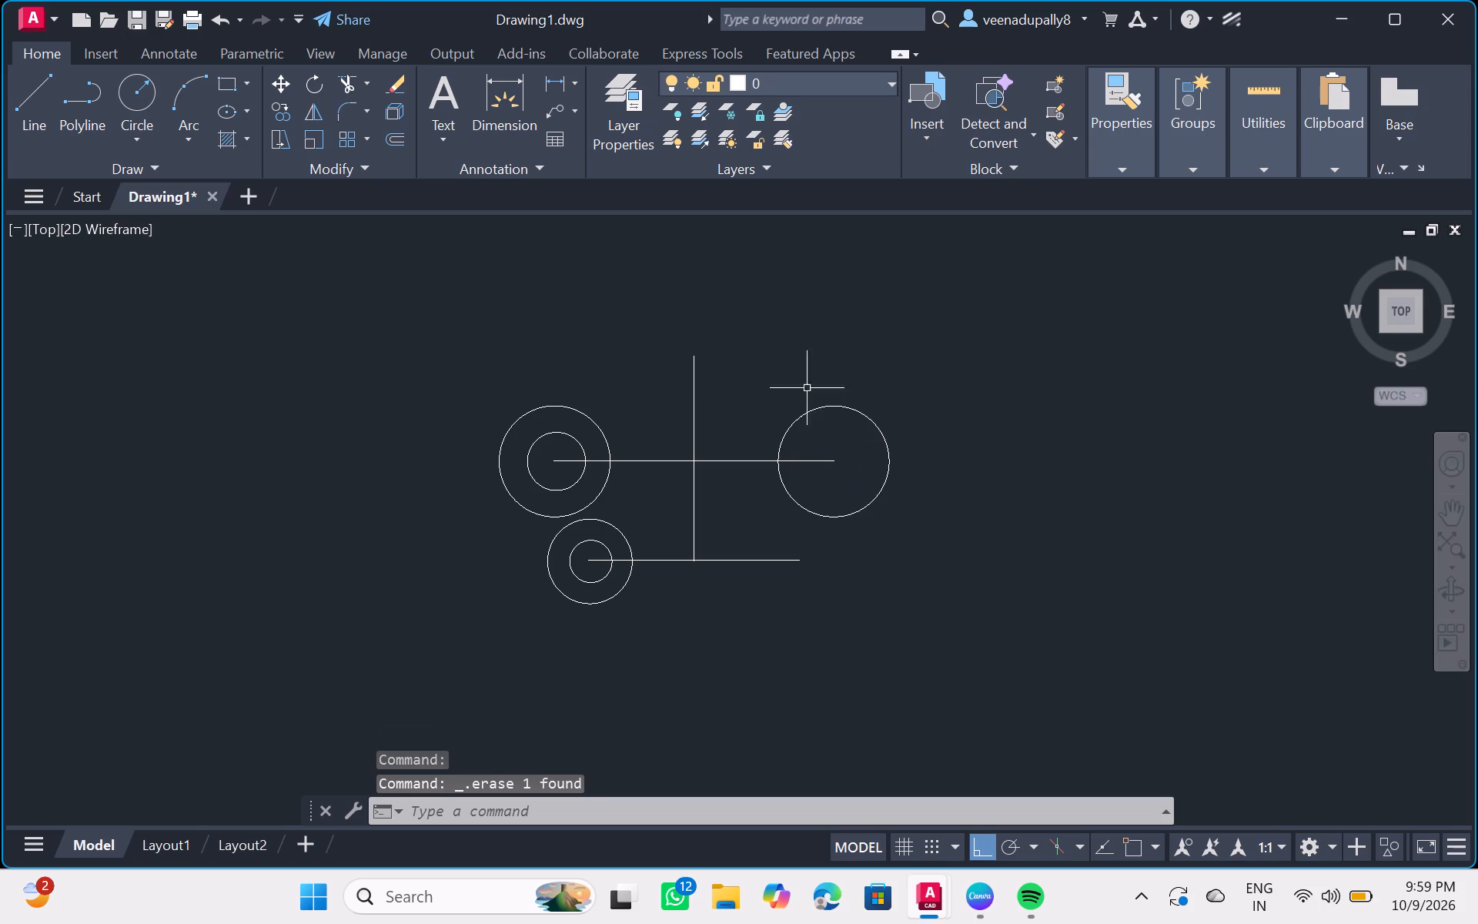
click(827, 407)
key(Delete)
Erase the two remaining pairs of concentric circles at the left-hand ends of the horizontal lines.
click(488, 446)
drag(488, 446, 503, 447)
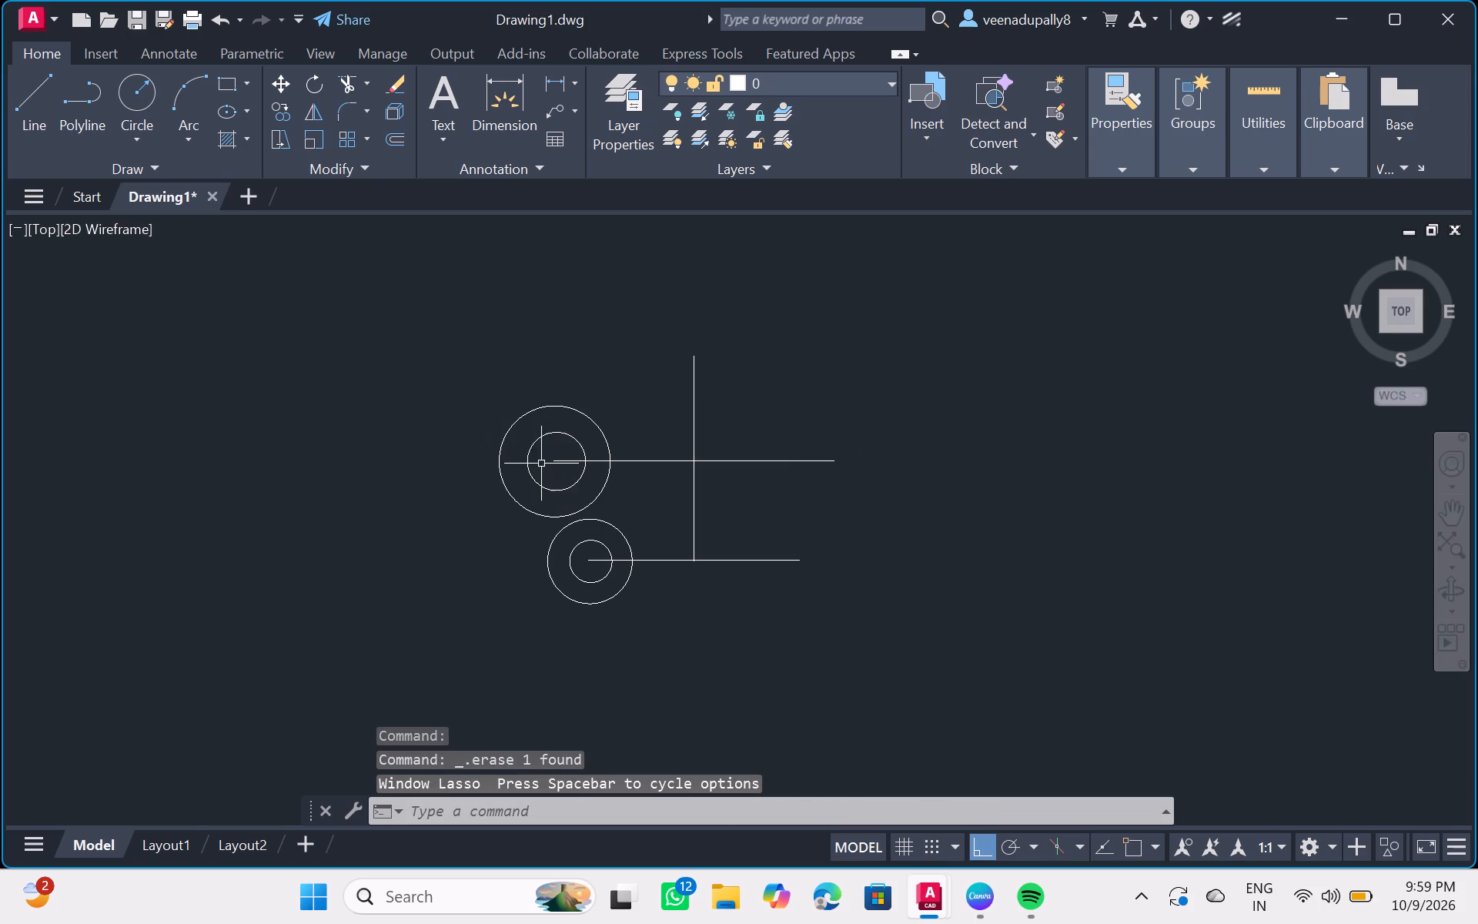
click(540, 440)
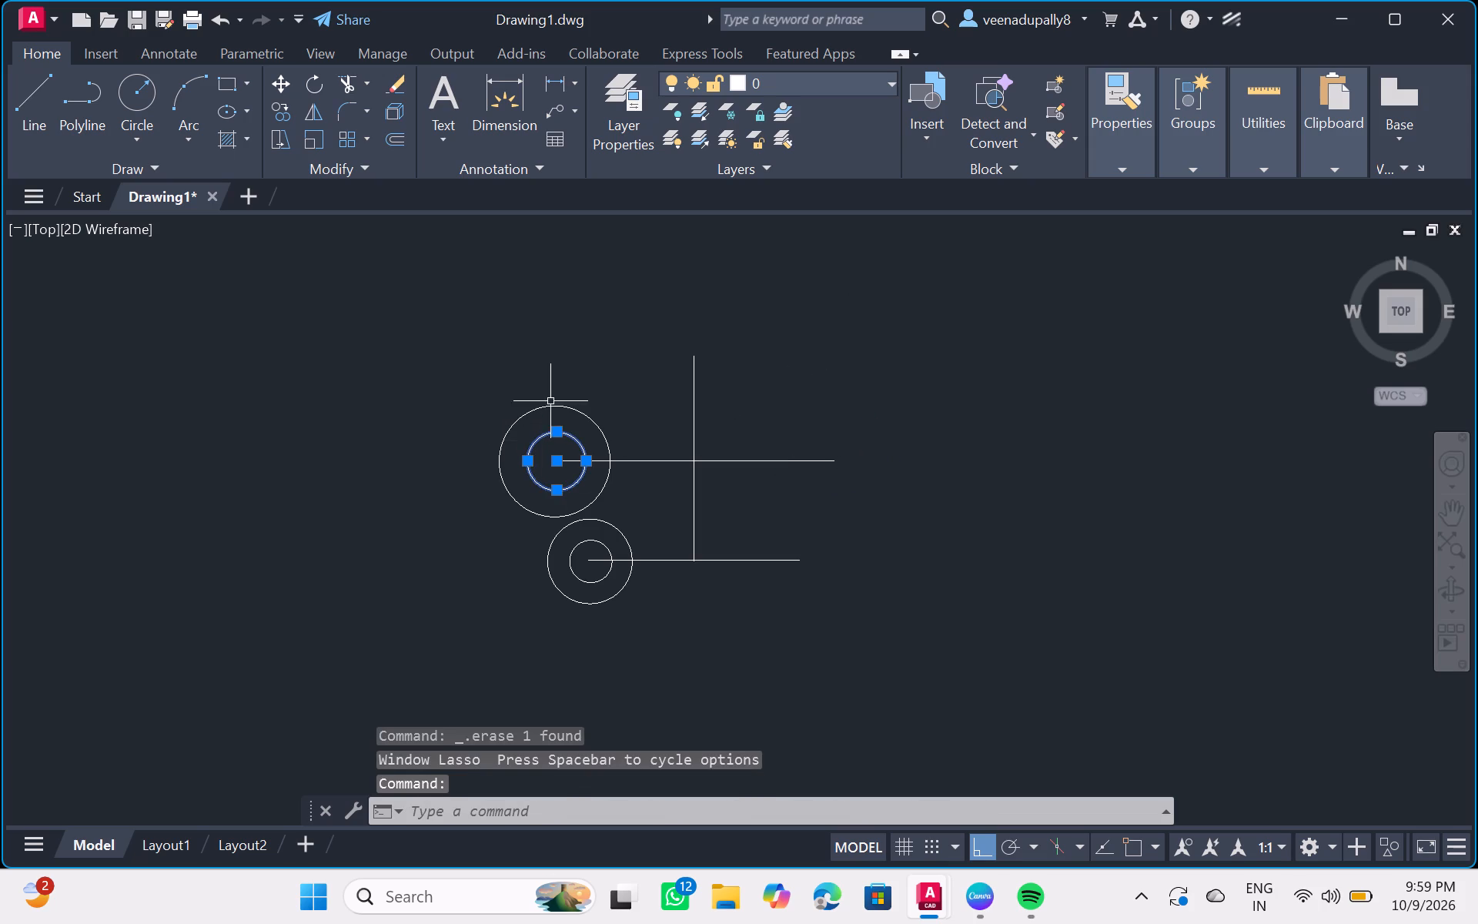
click(559, 407)
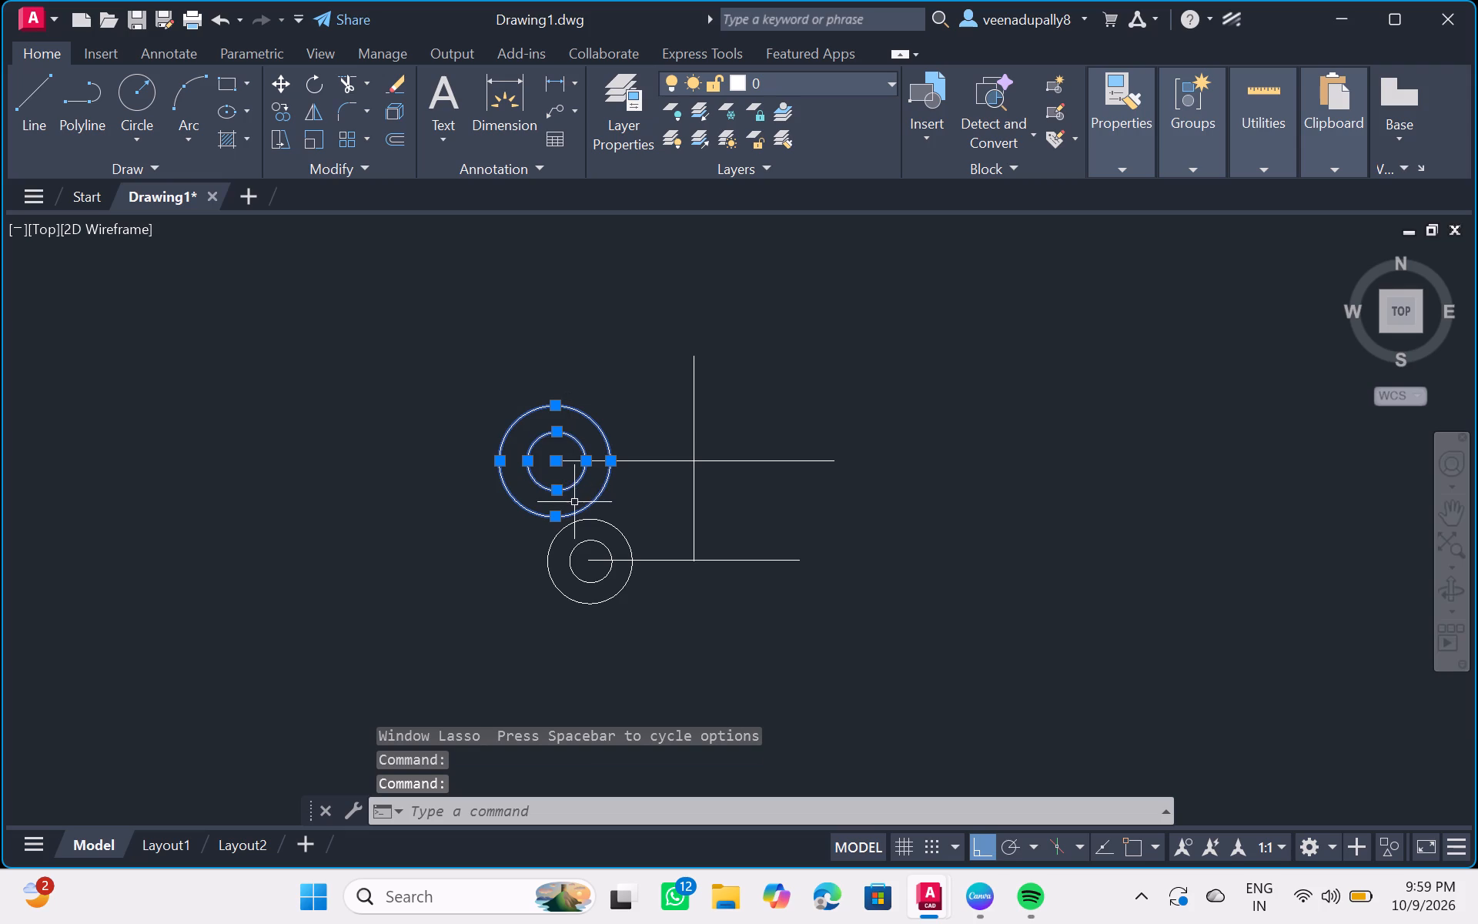
drag(587, 530, 581, 509)
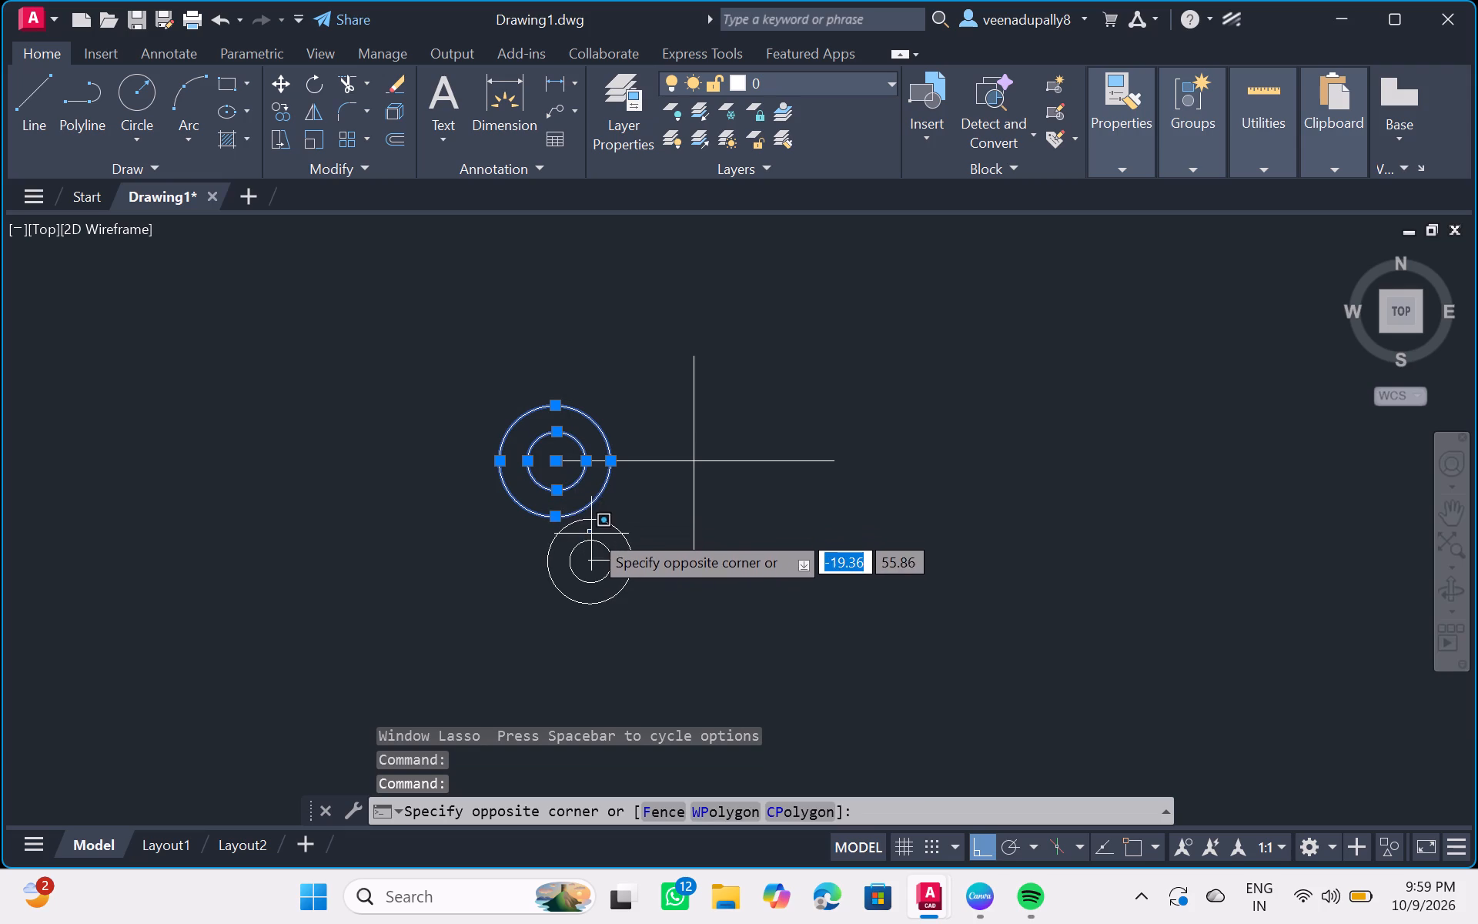
click(594, 521)
click(597, 521)
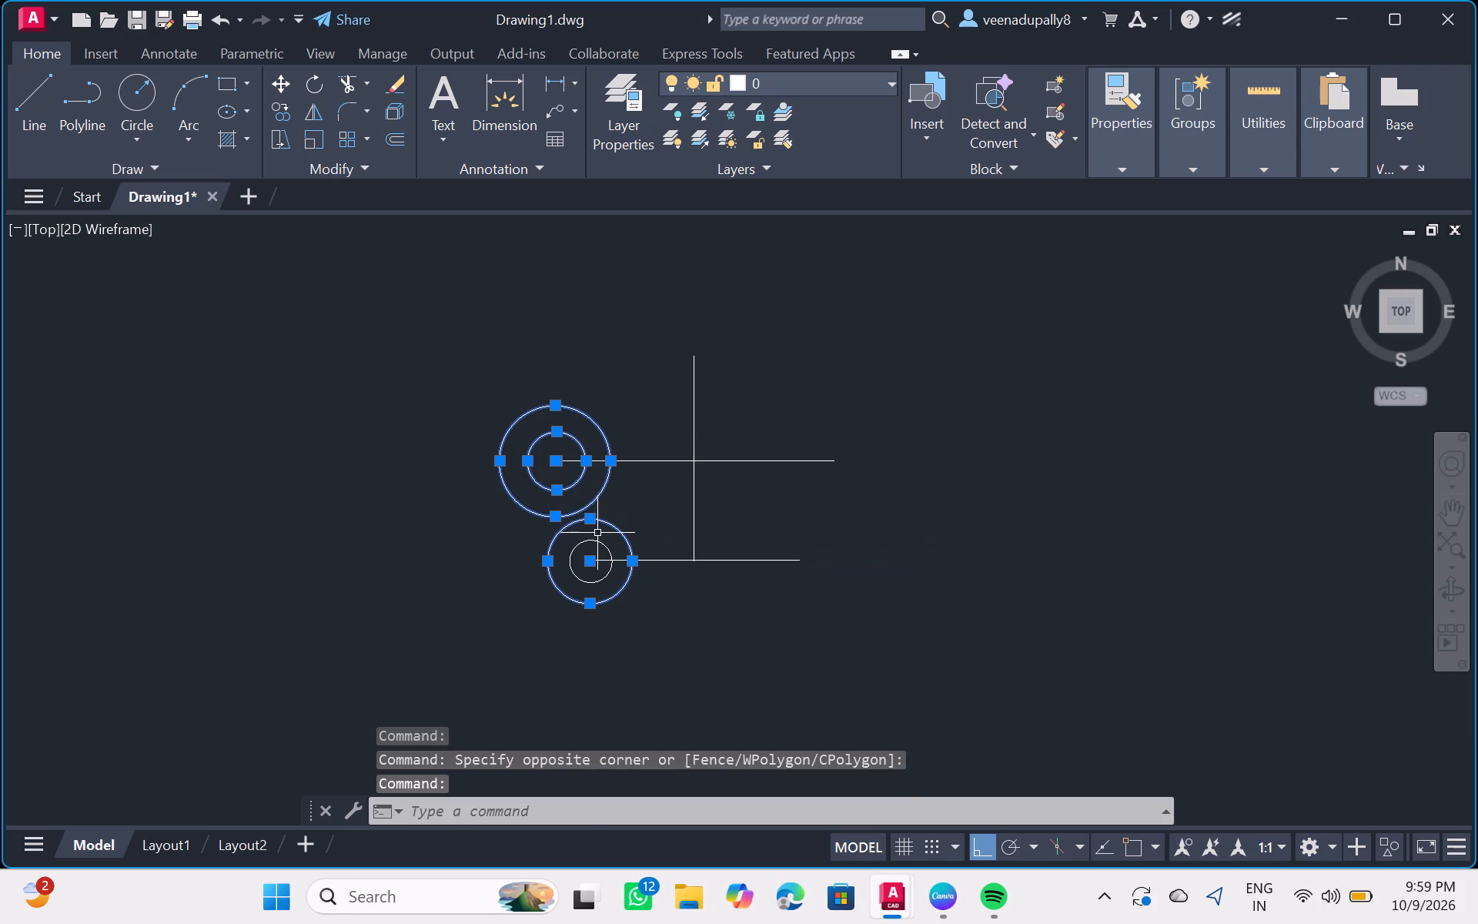
click(589, 537)
key(Delete)
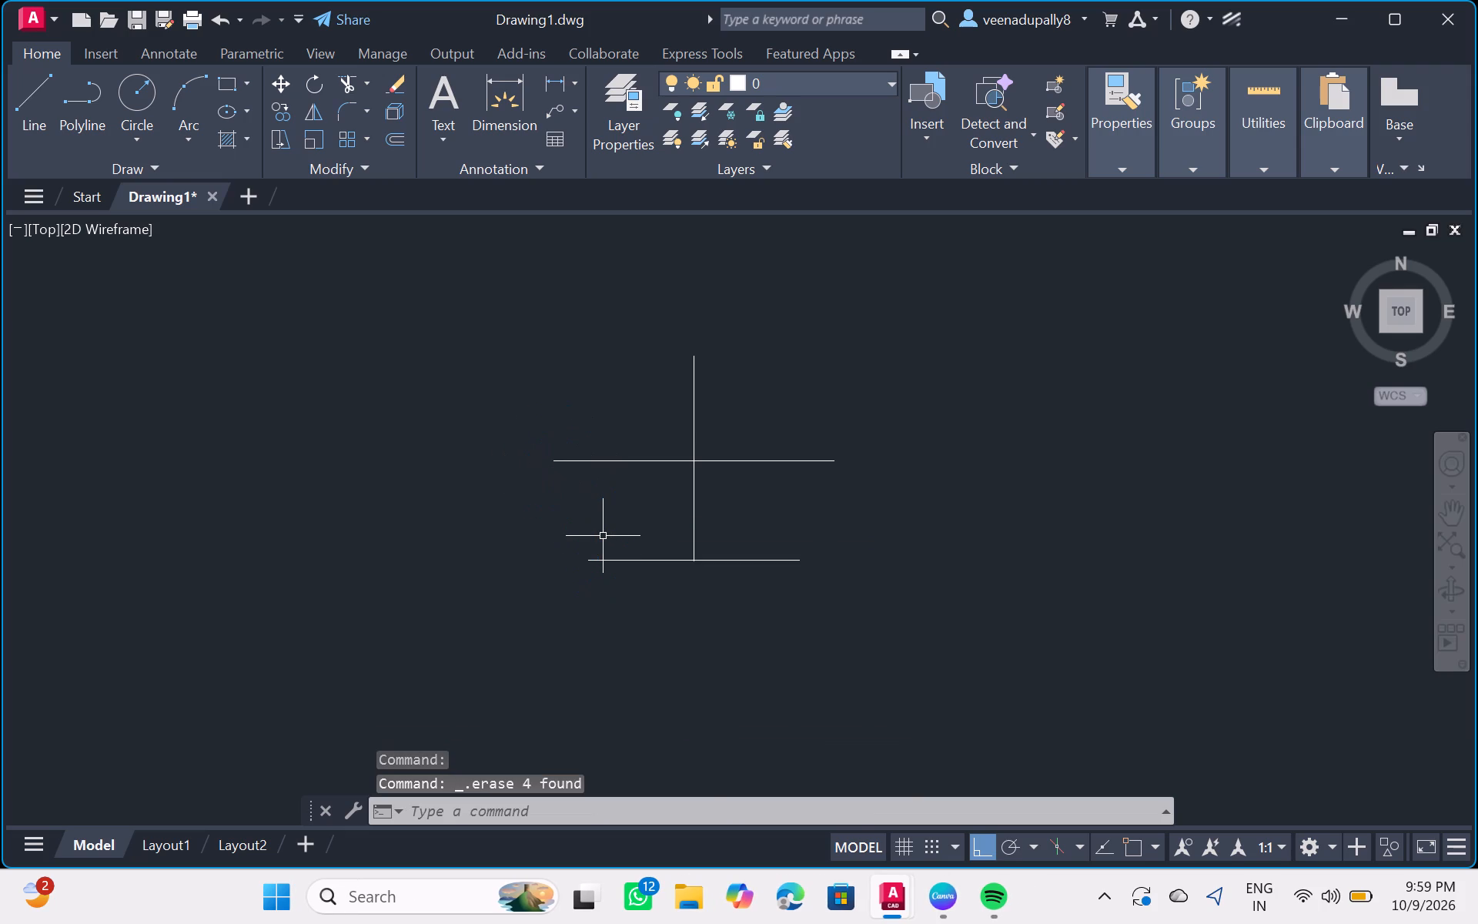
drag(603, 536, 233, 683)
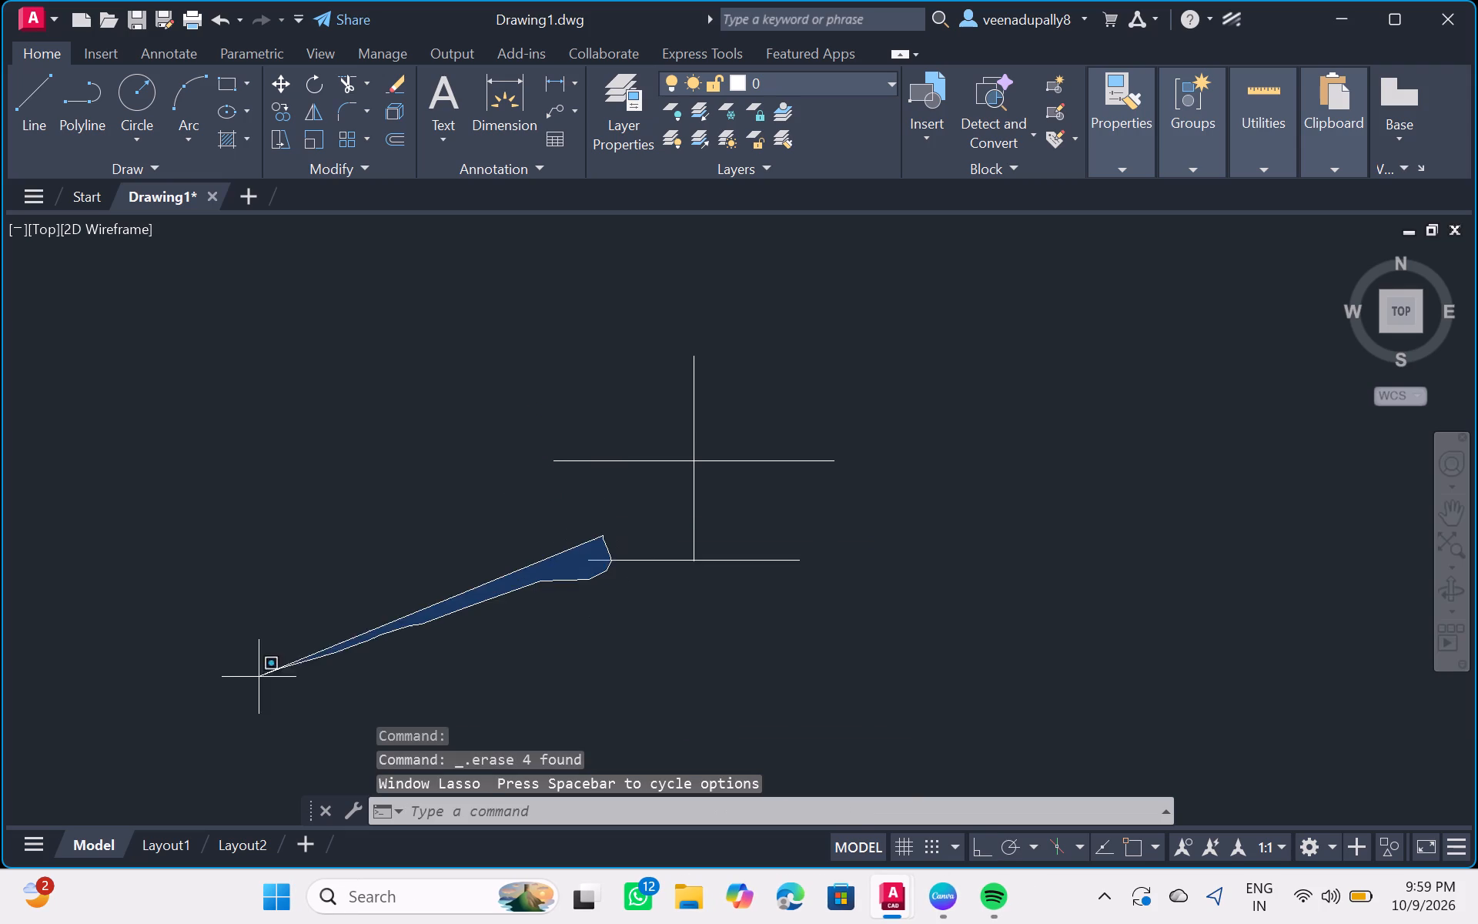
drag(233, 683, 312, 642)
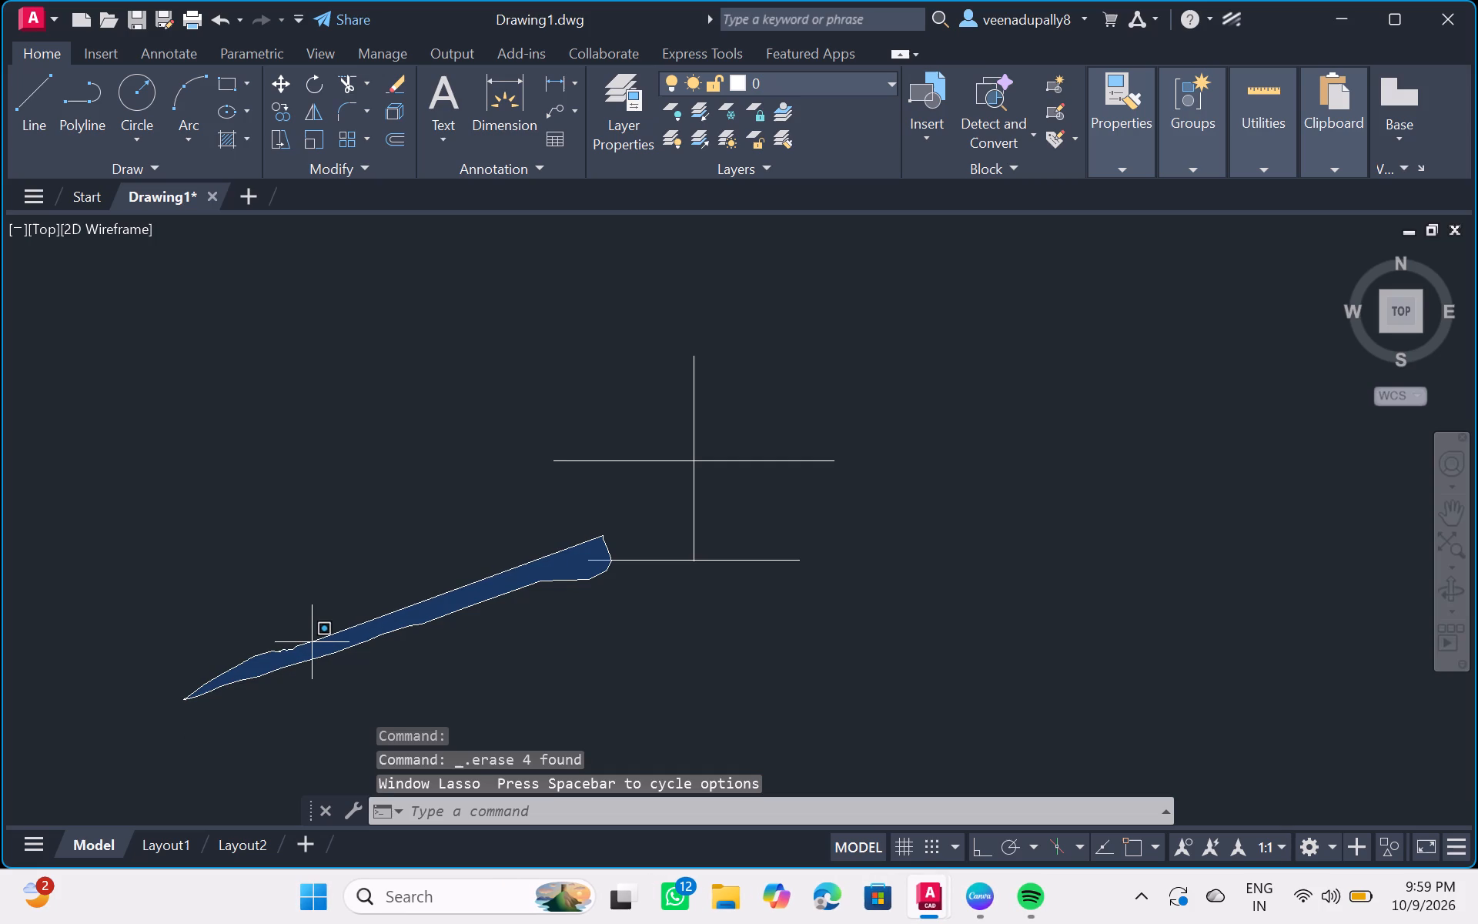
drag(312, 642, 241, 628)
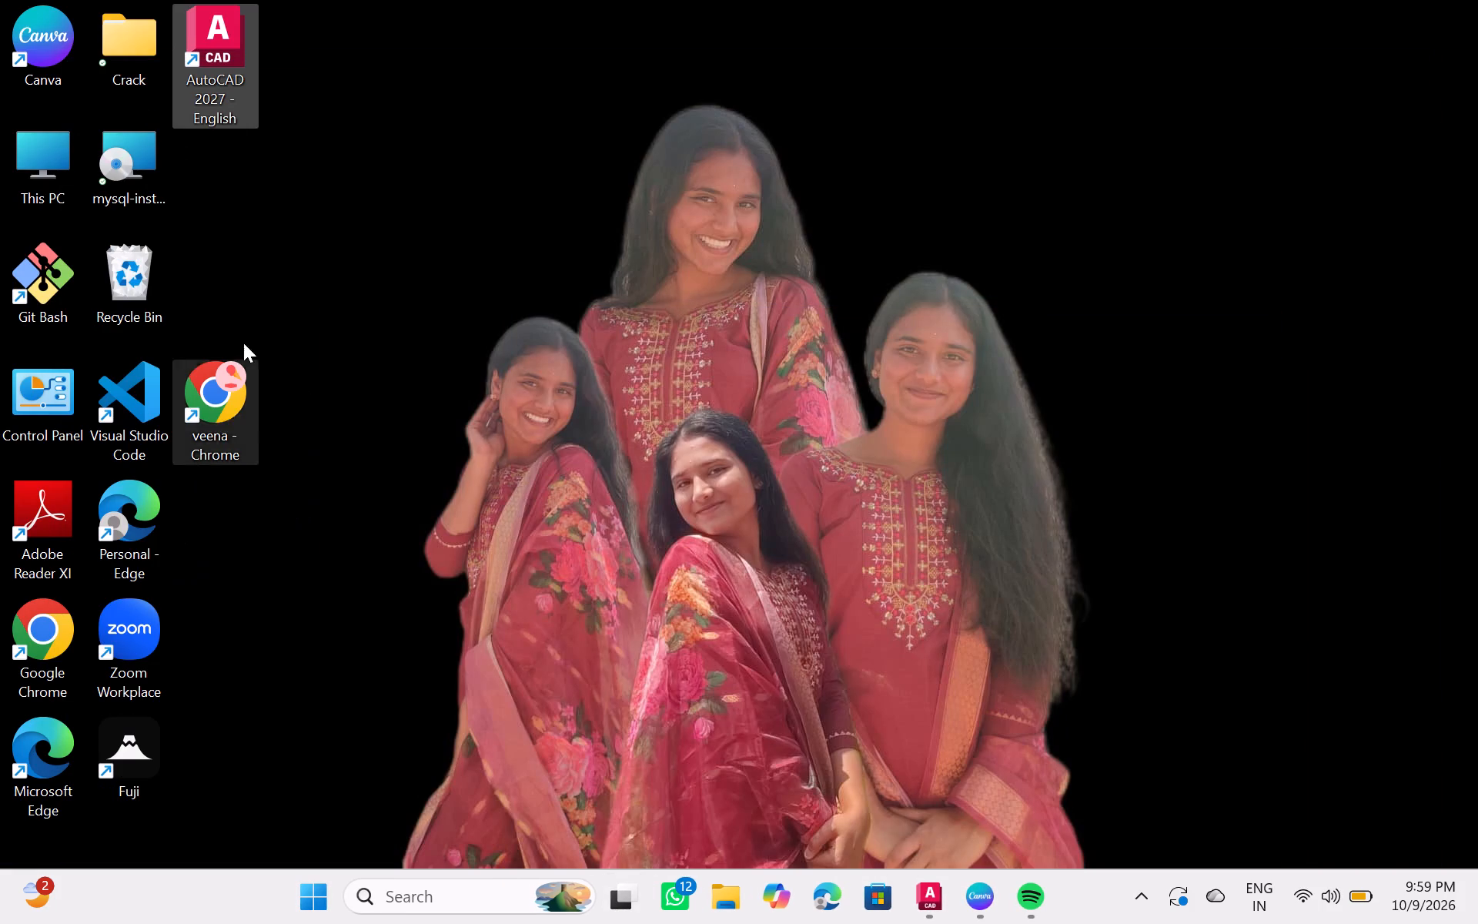
Launch AutoCAD 2027 from the desktop and dismiss the DWG association prompt, Autodesk Assistant tip and profile window.
double_click(220, 65)
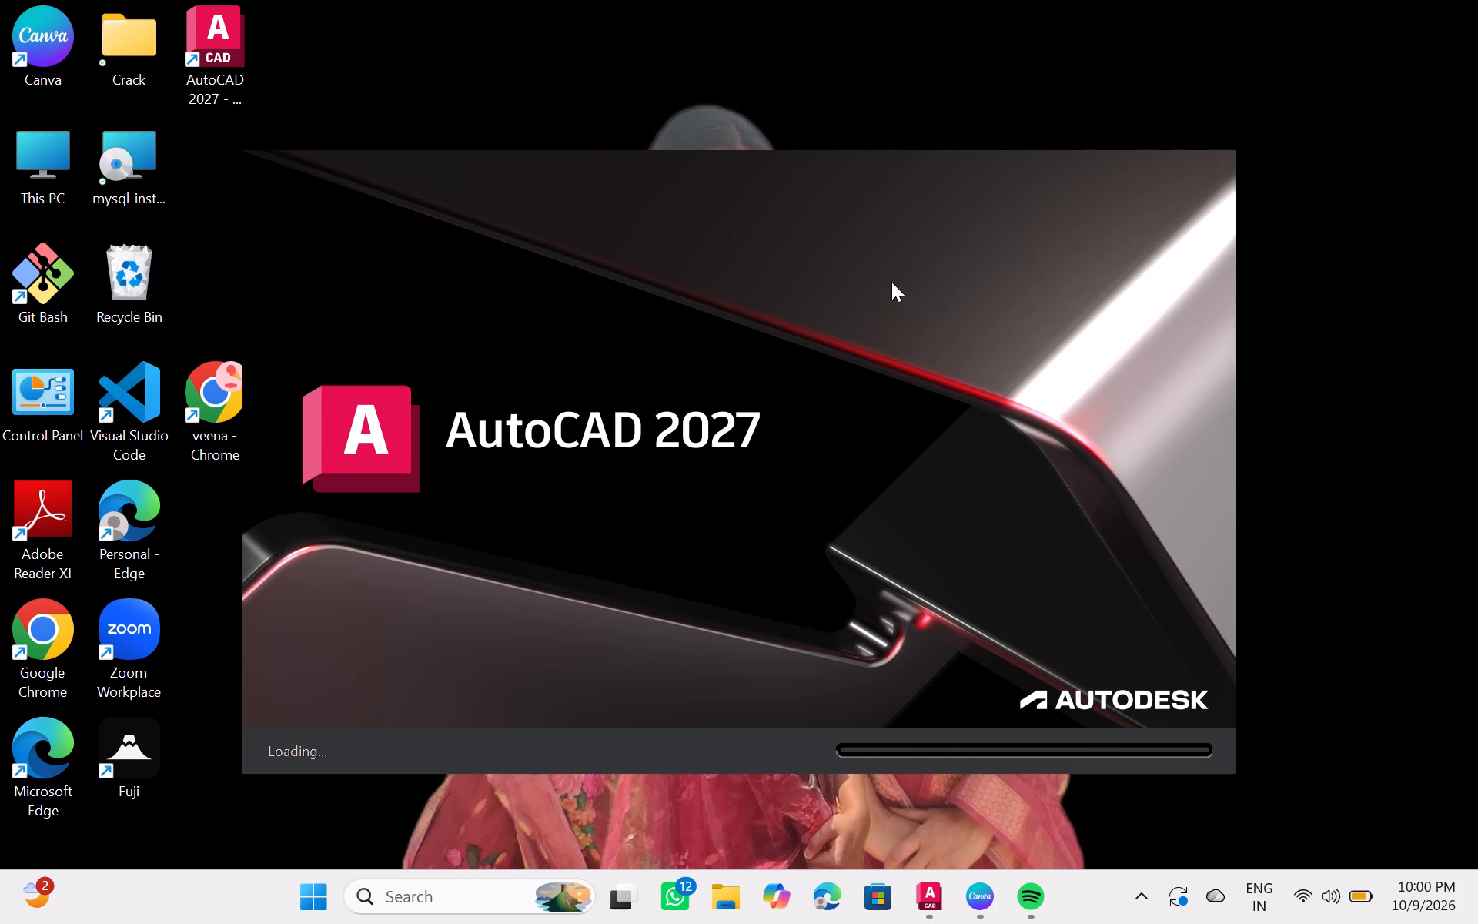
drag(891, 282, 918, 286)
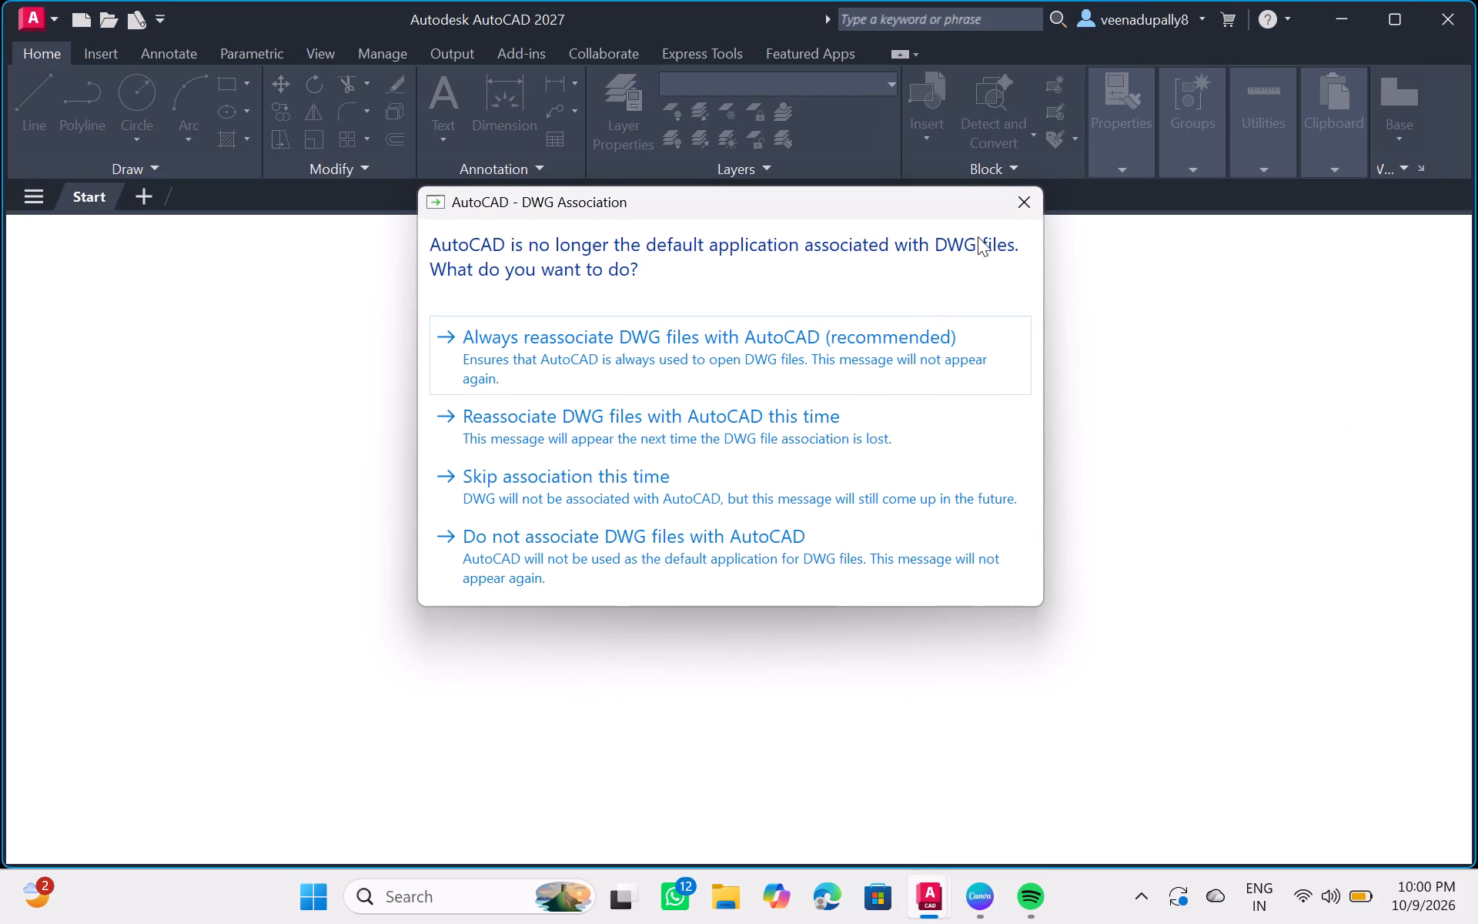
click(1025, 205)
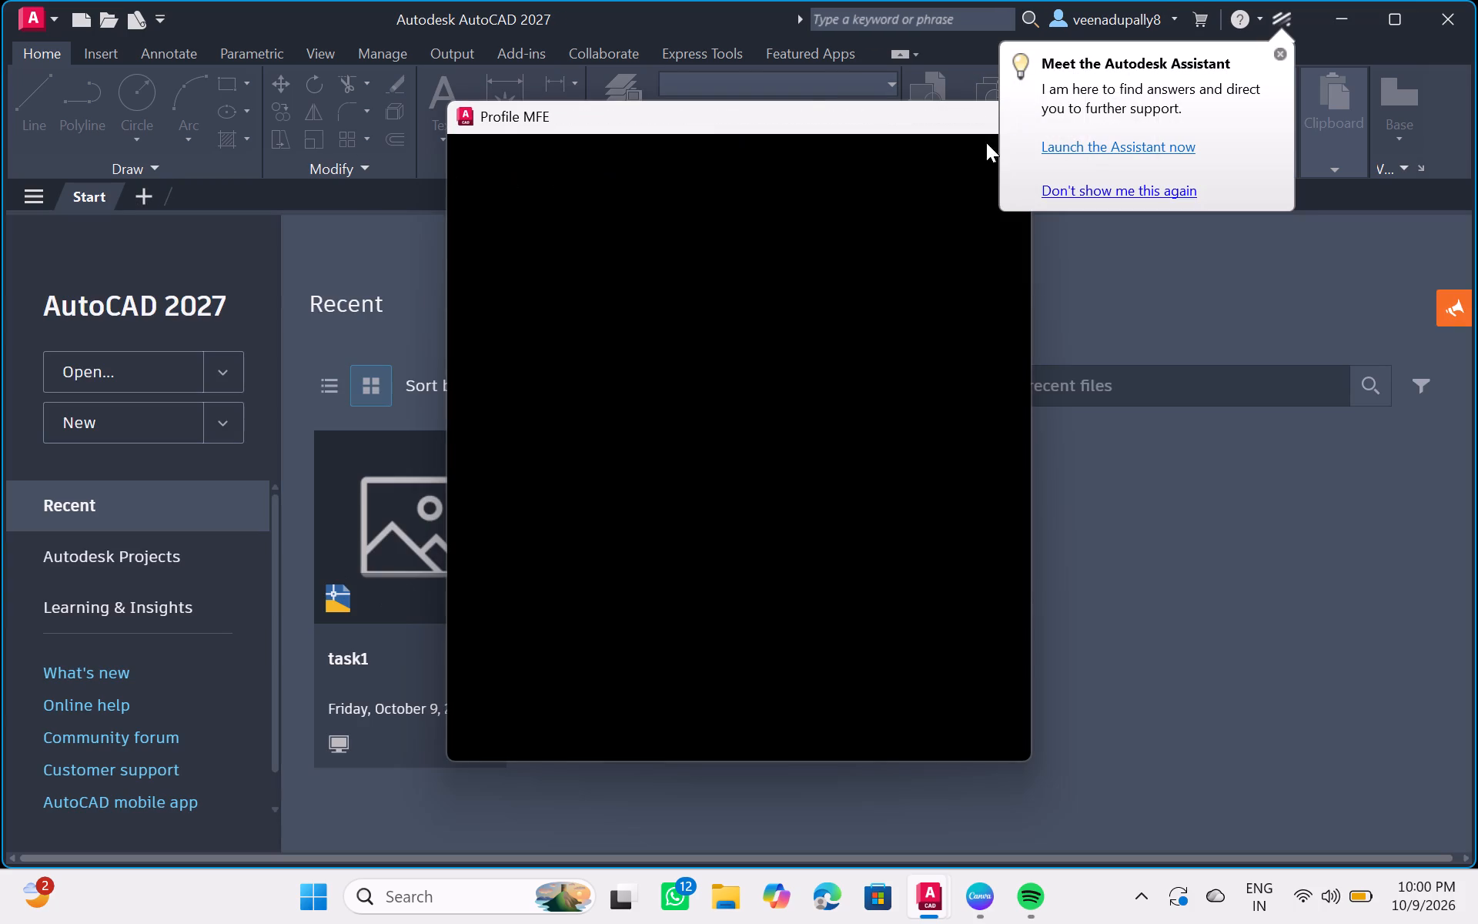
click(1279, 52)
scroll(998, 108, right, 1)
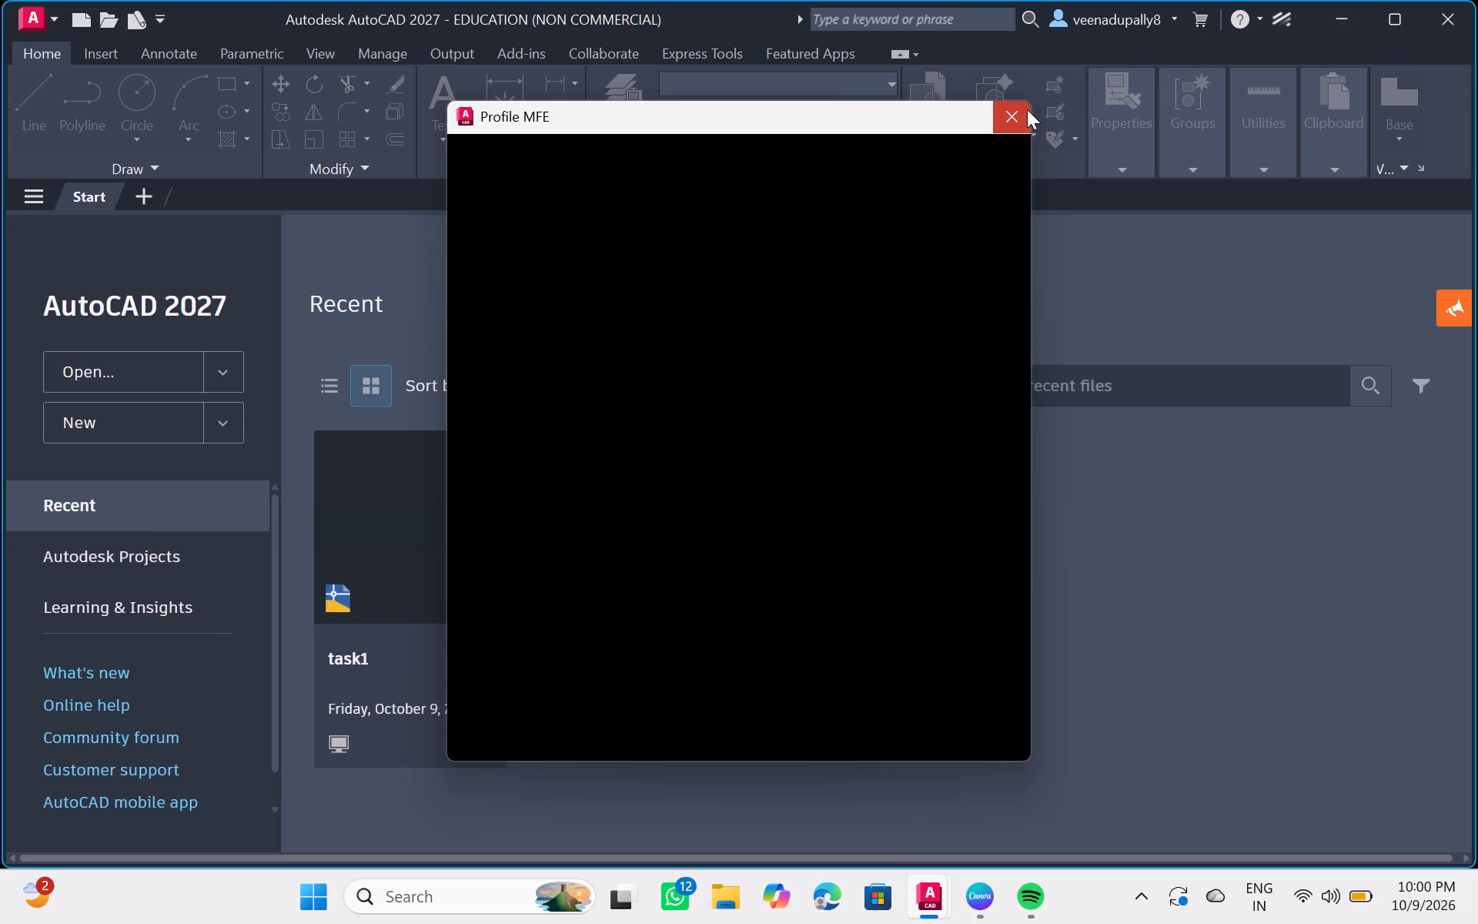
drag(1006, 109, 1014, 147)
scroll(1014, 148, down, 1)
scroll(1014, 148, up, 1)
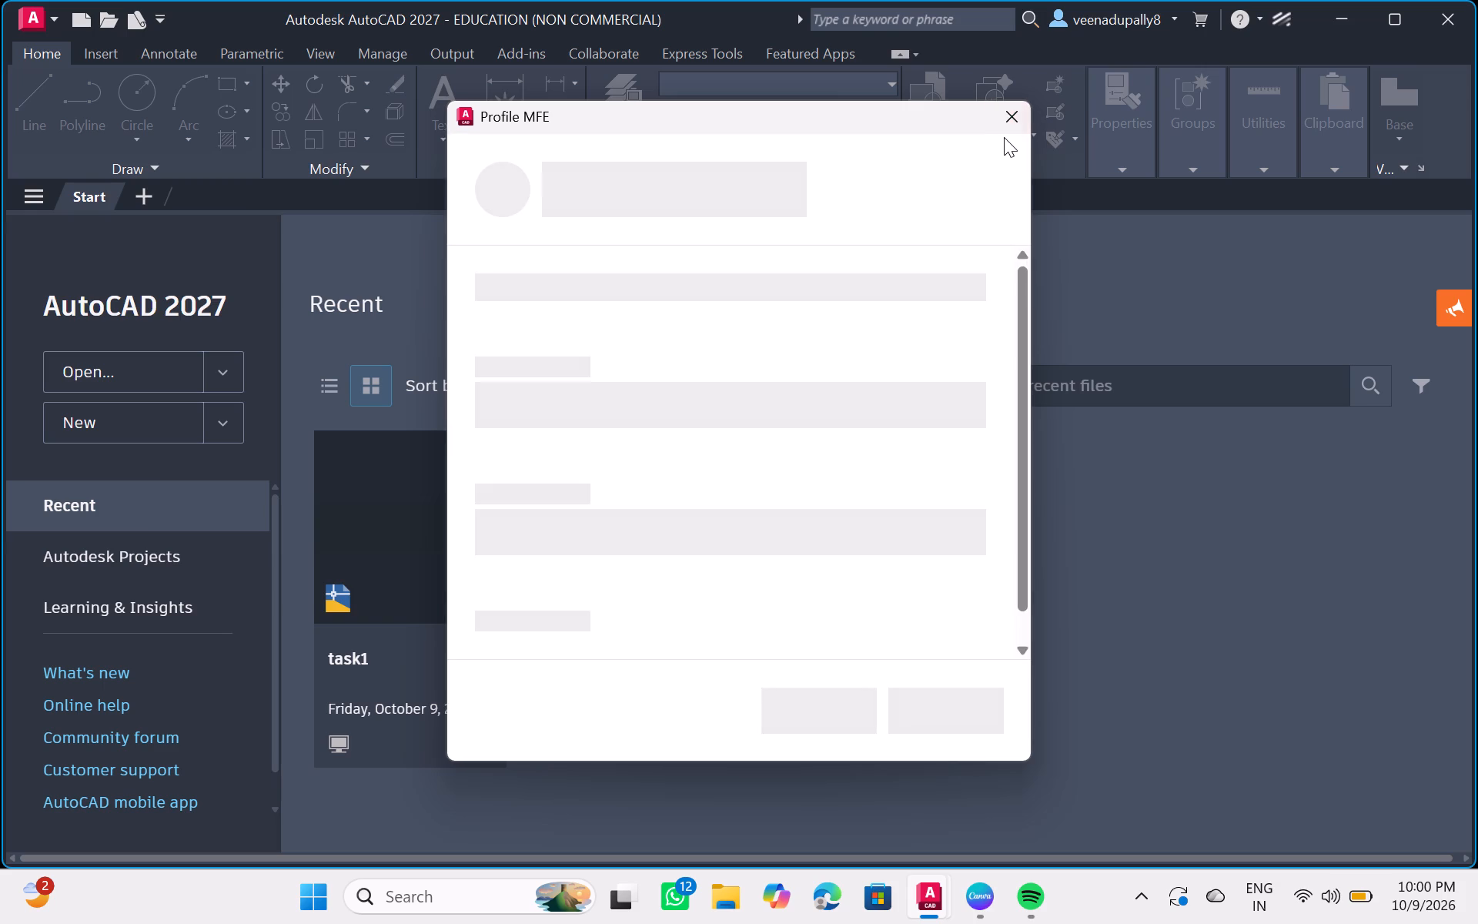
click(1010, 103)
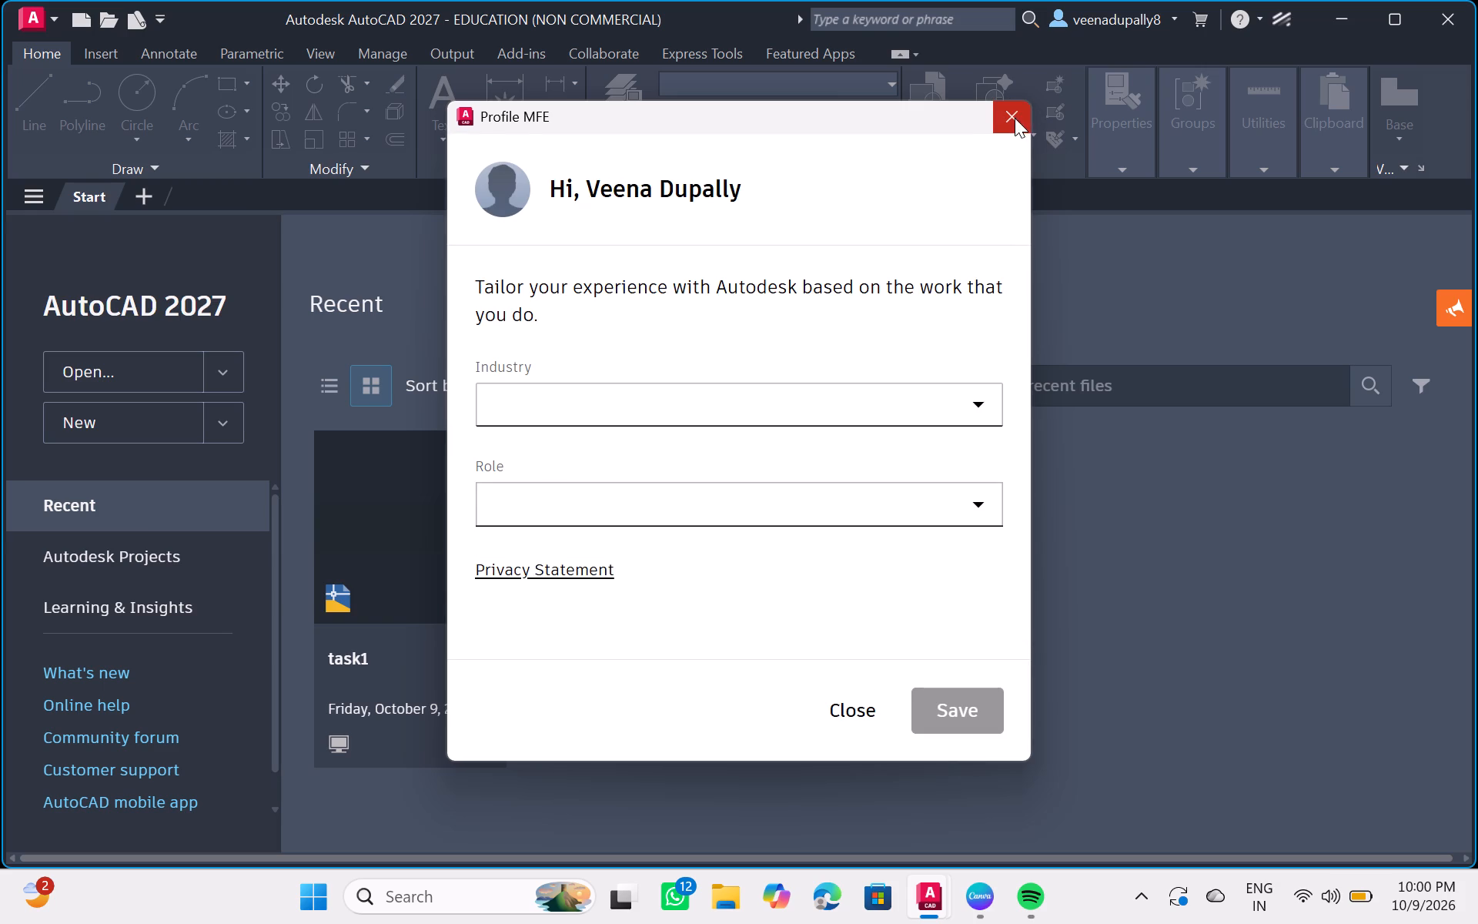
drag(1012, 109, 1012, 102)
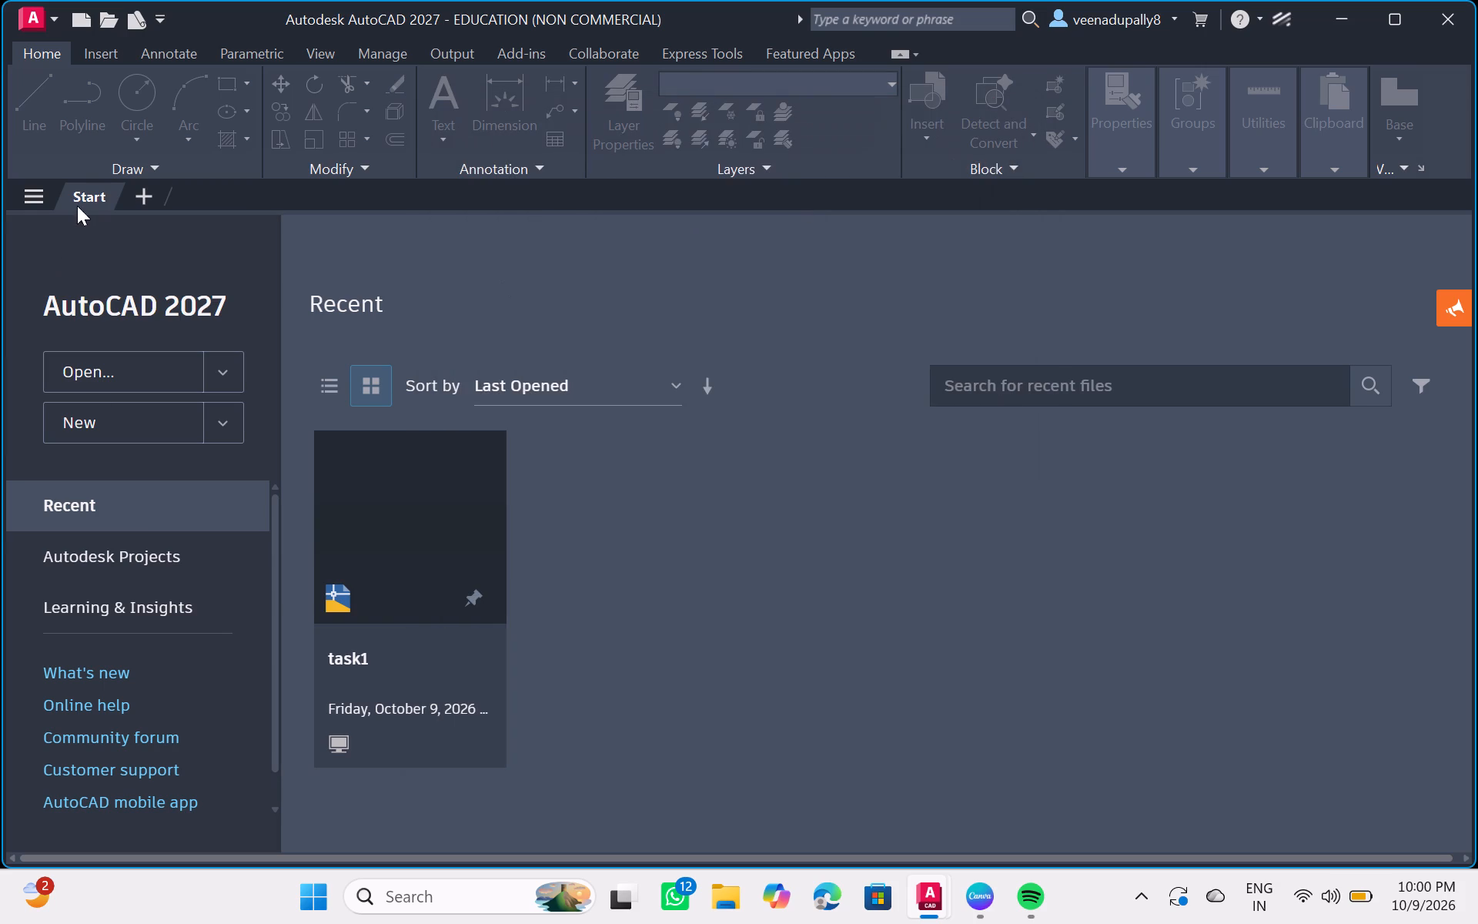
Create a new drawing from the acad template.
drag(32, 55, 1, 57)
click(55, 19)
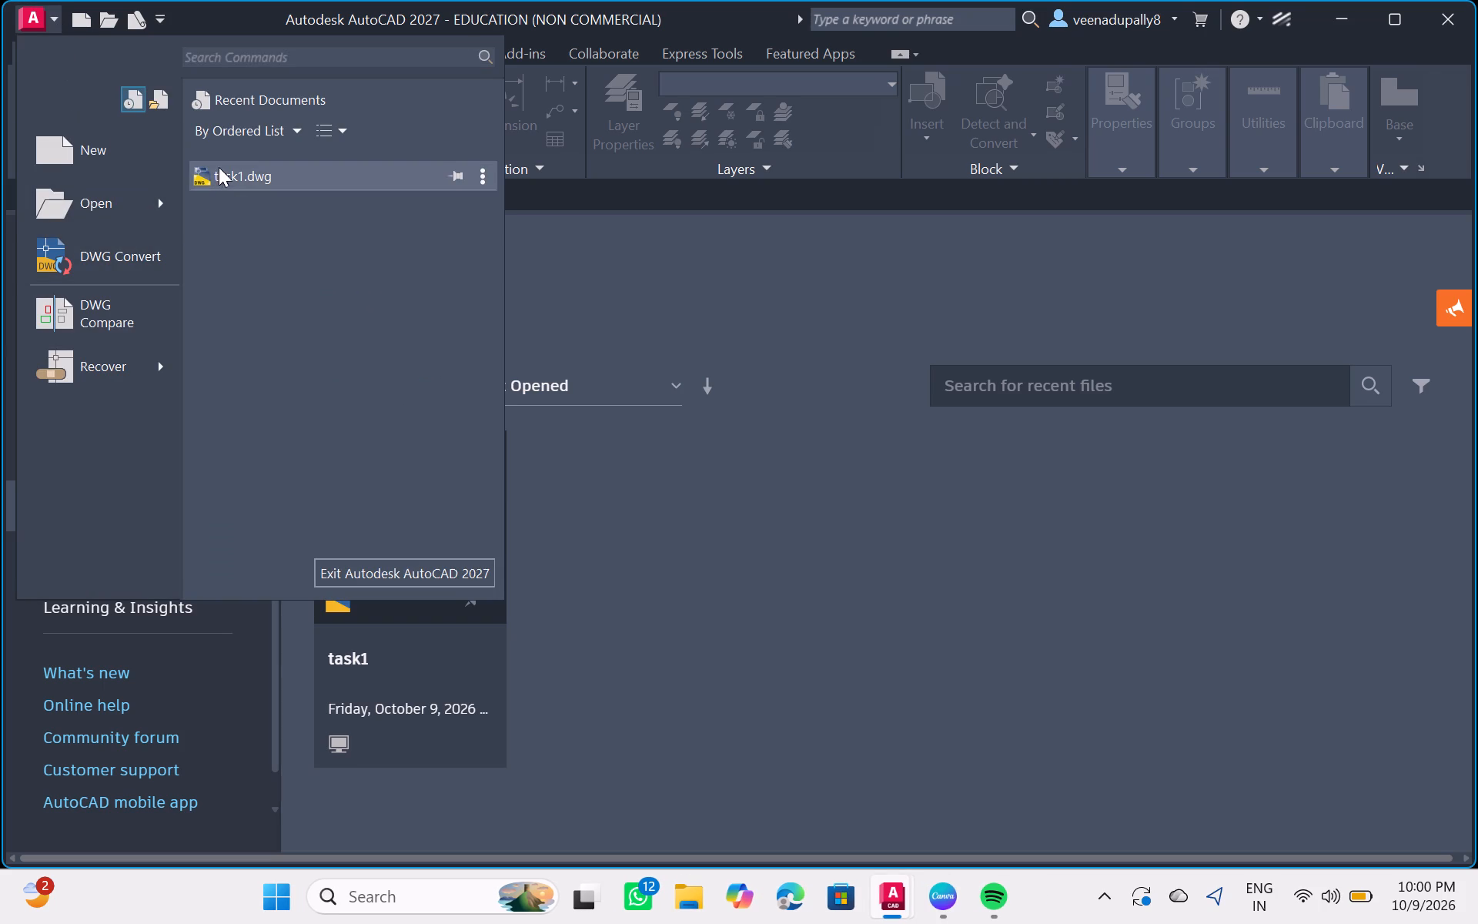
click(101, 156)
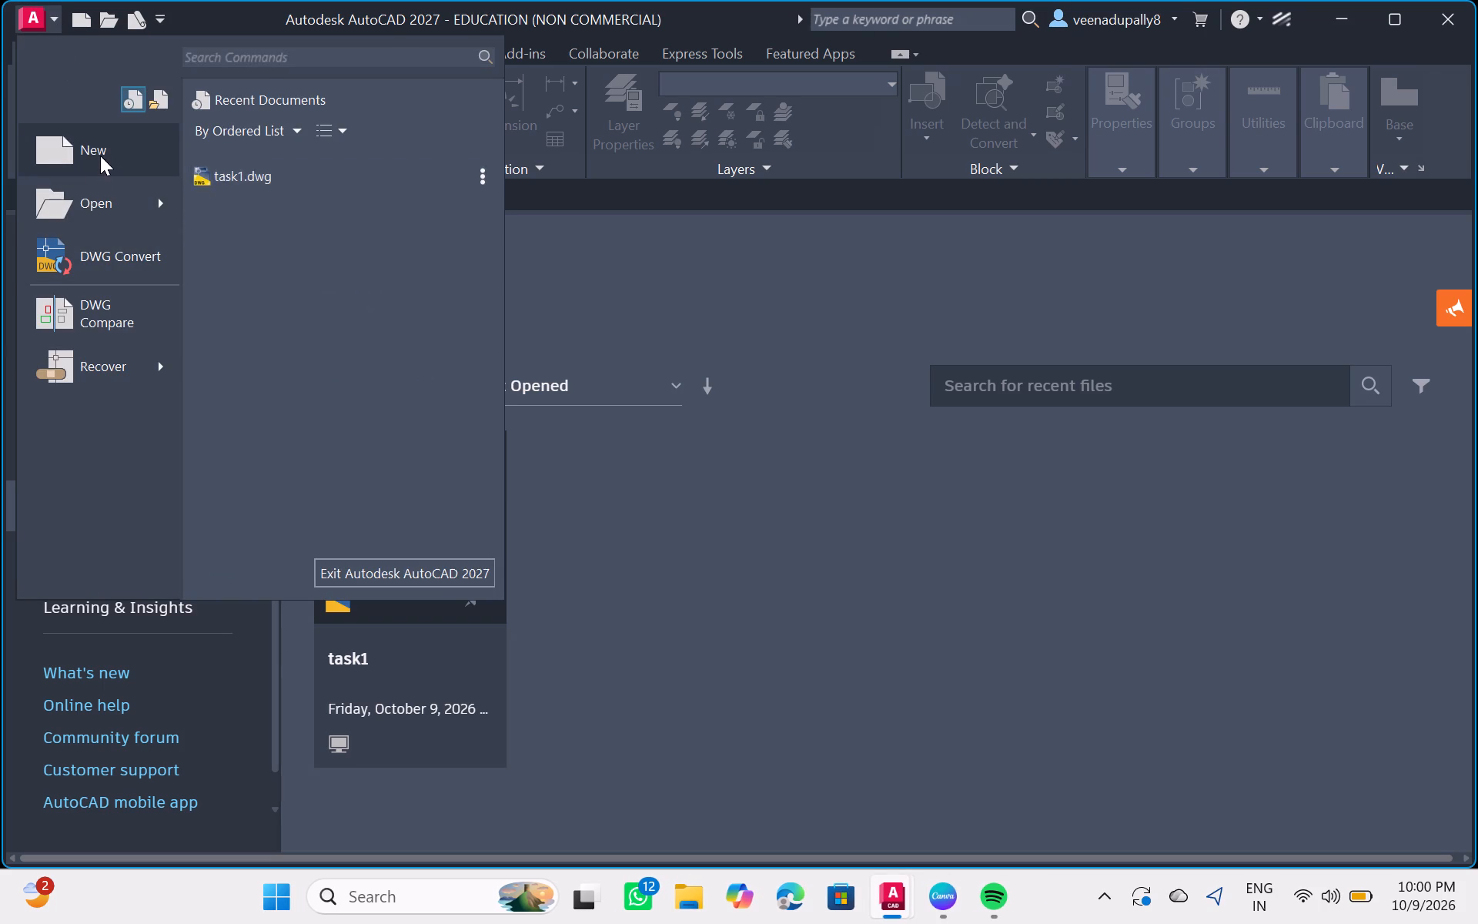
drag(415, 475, 276, 558)
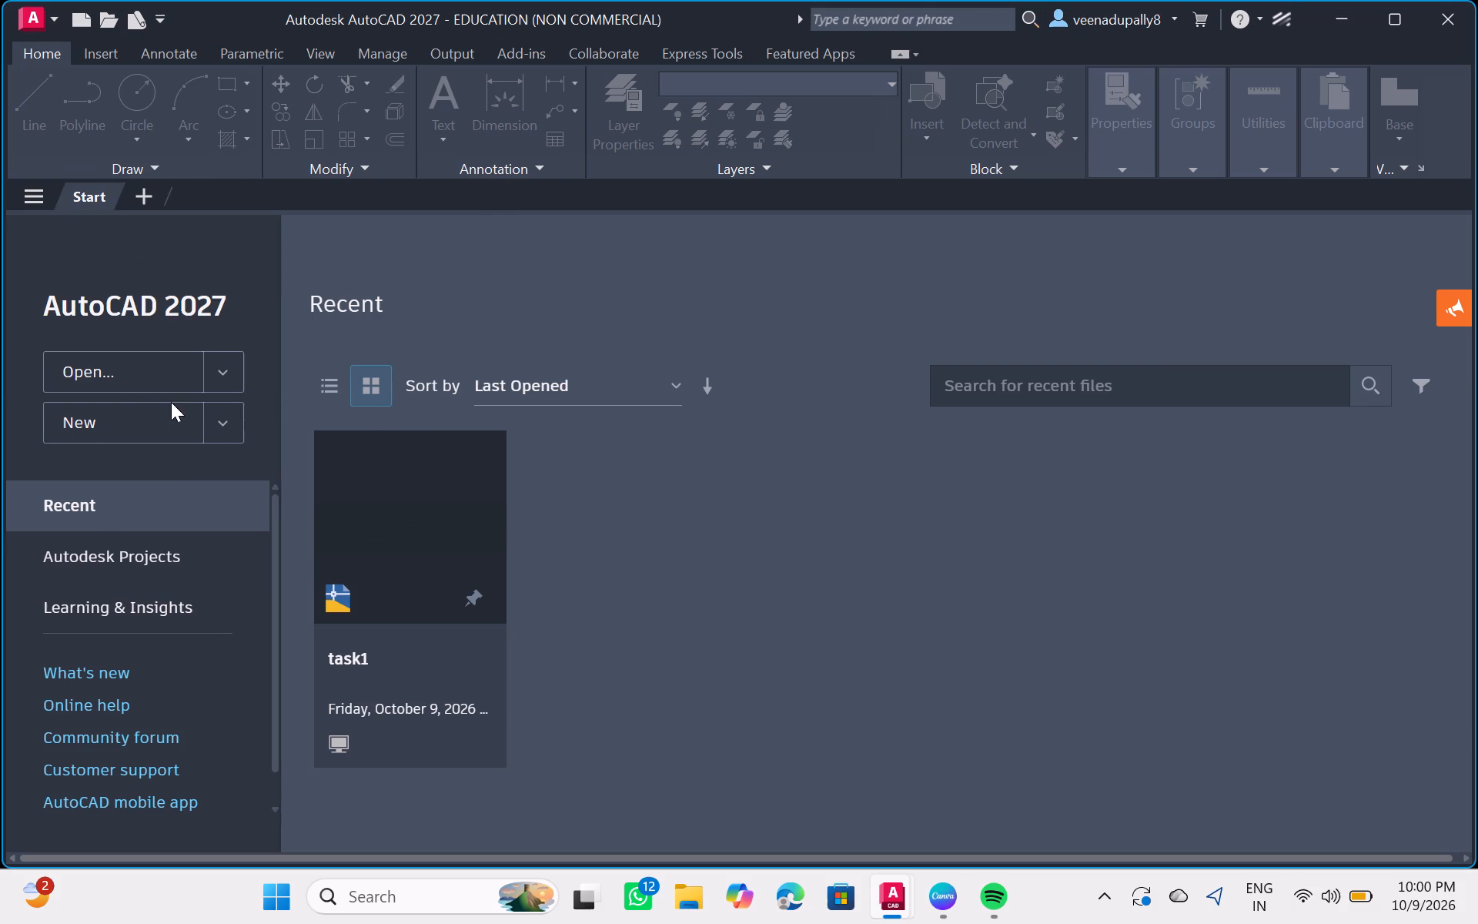
click(157, 370)
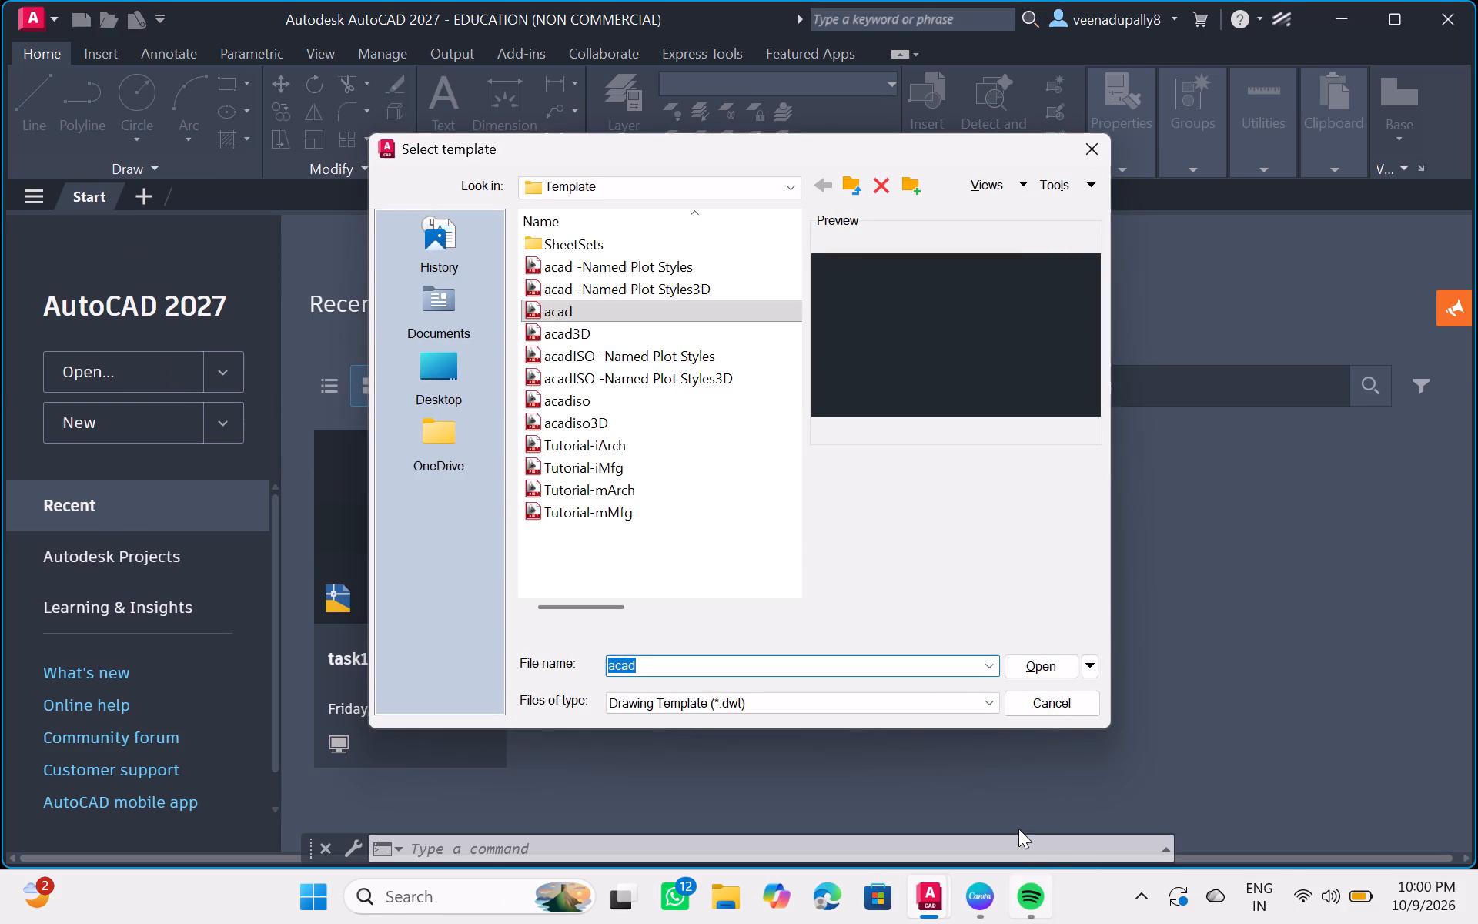
click(1065, 674)
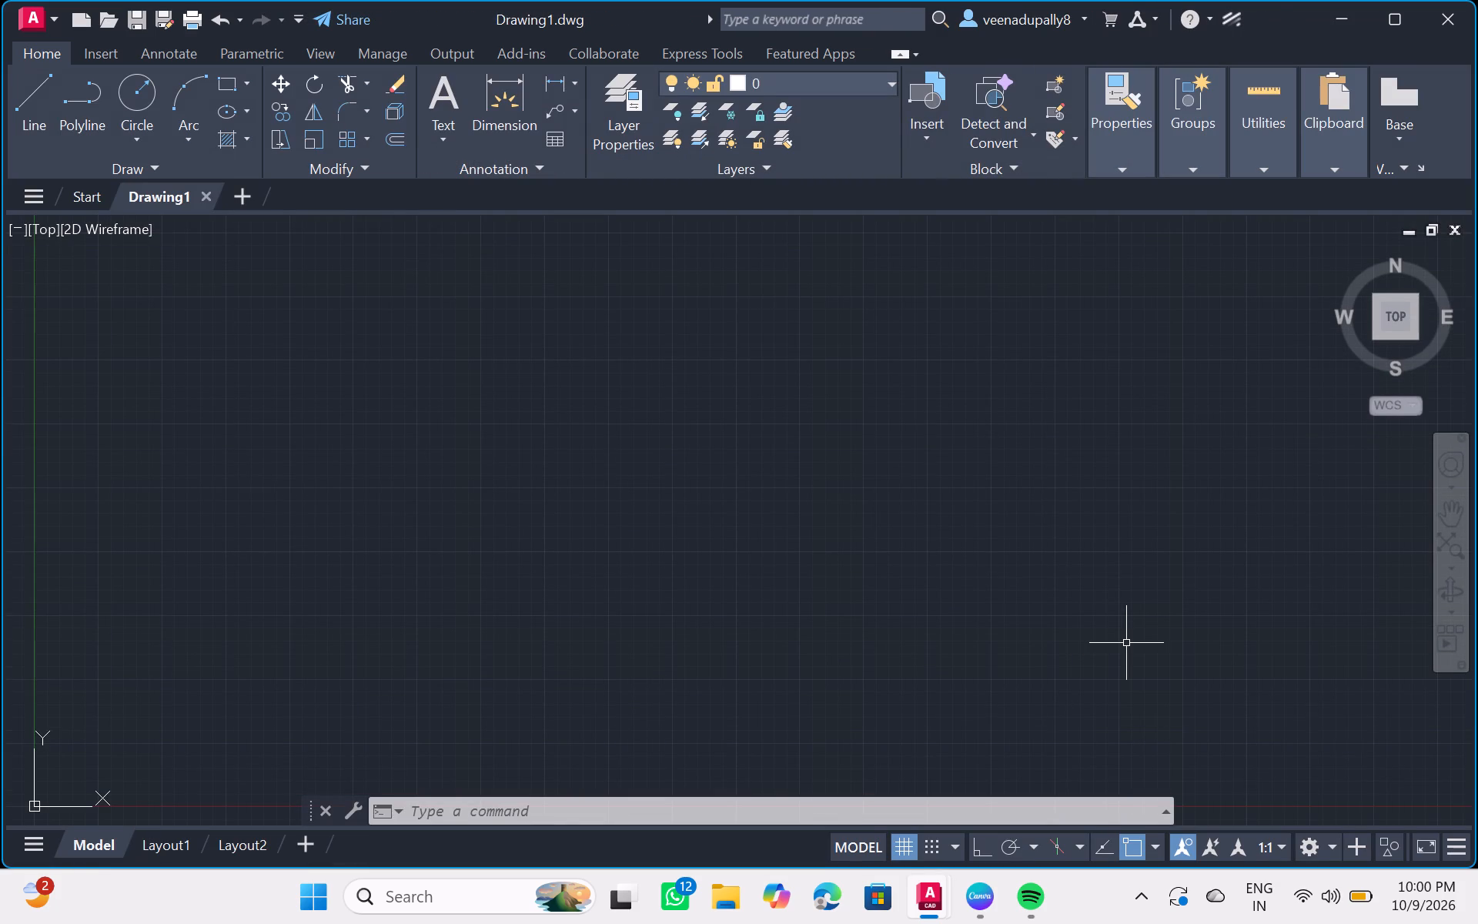
Set up the new drawing with the grid display off and Ortho mode on.
scroll(1139, 611, down, 1)
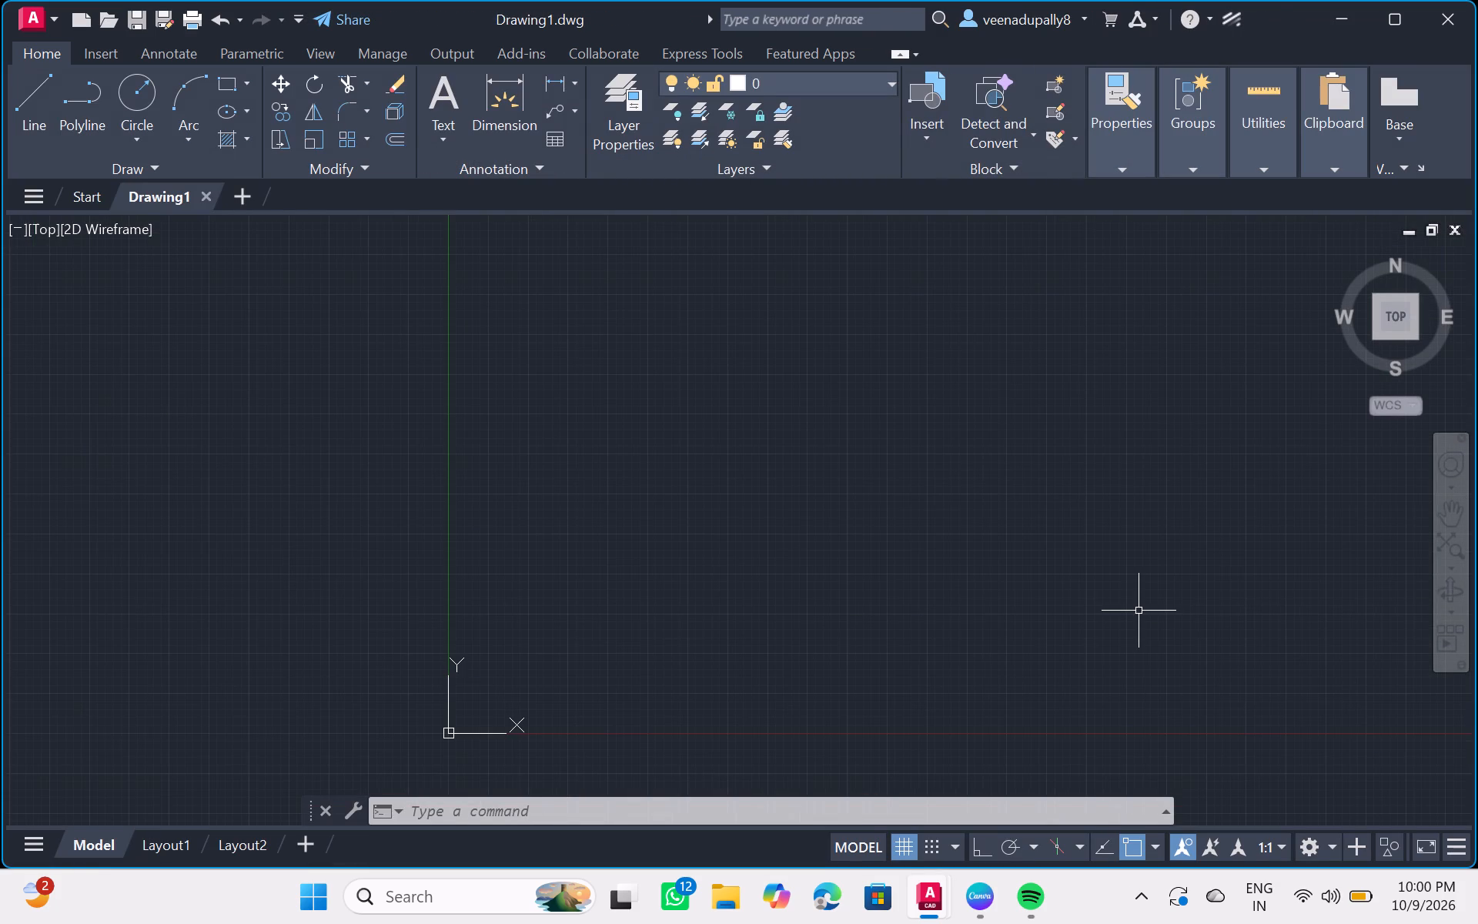
scroll(1139, 611, up, 1)
scroll(1139, 611, down, 1)
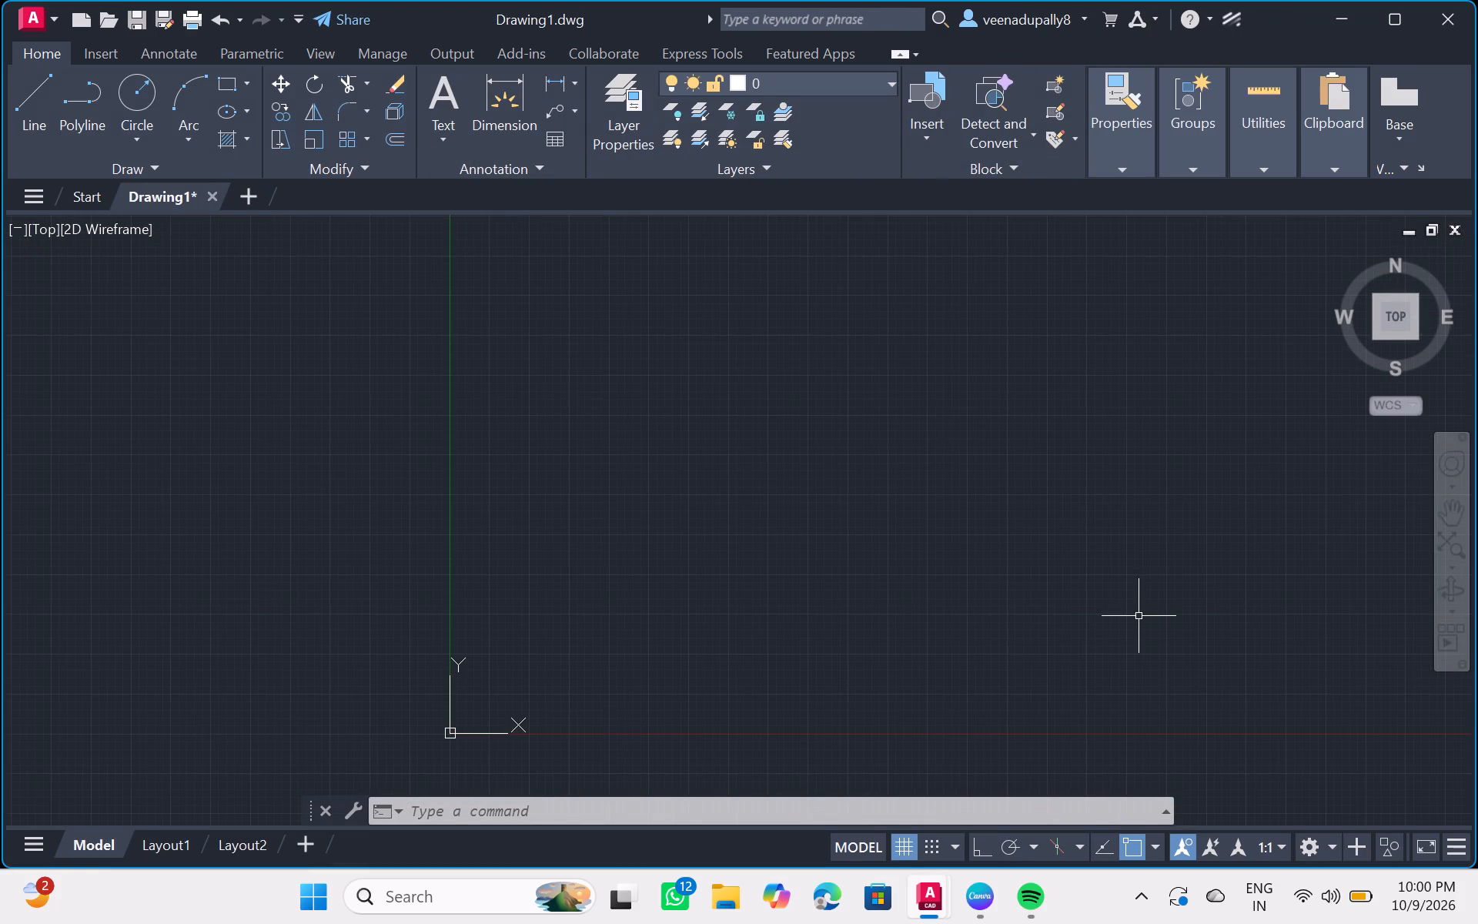
drag(399, 923, 142, 923)
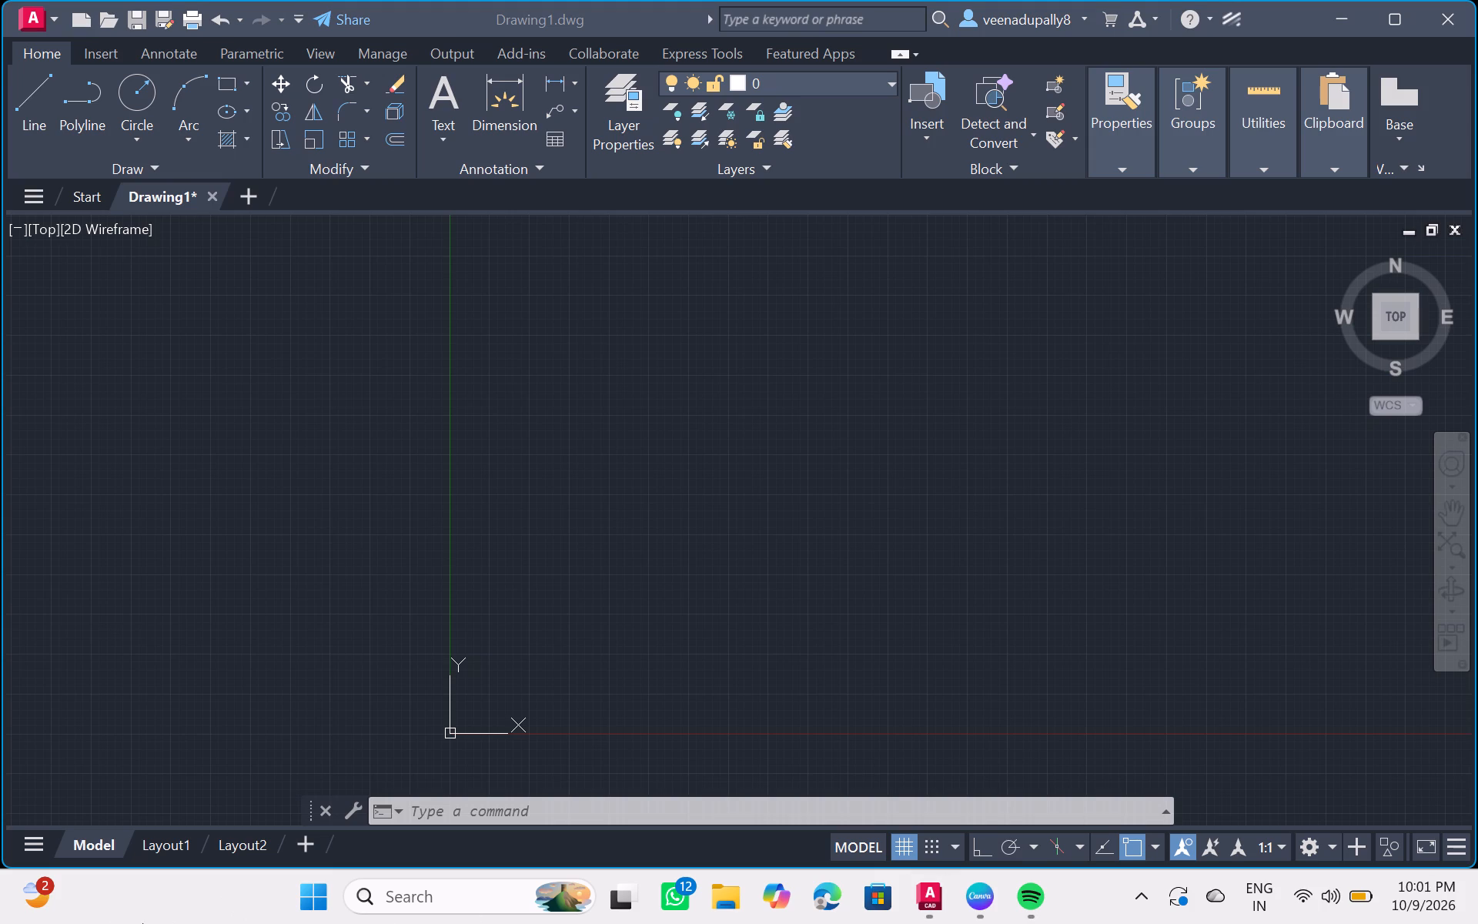
drag(142, 923, 350, 802)
click(901, 842)
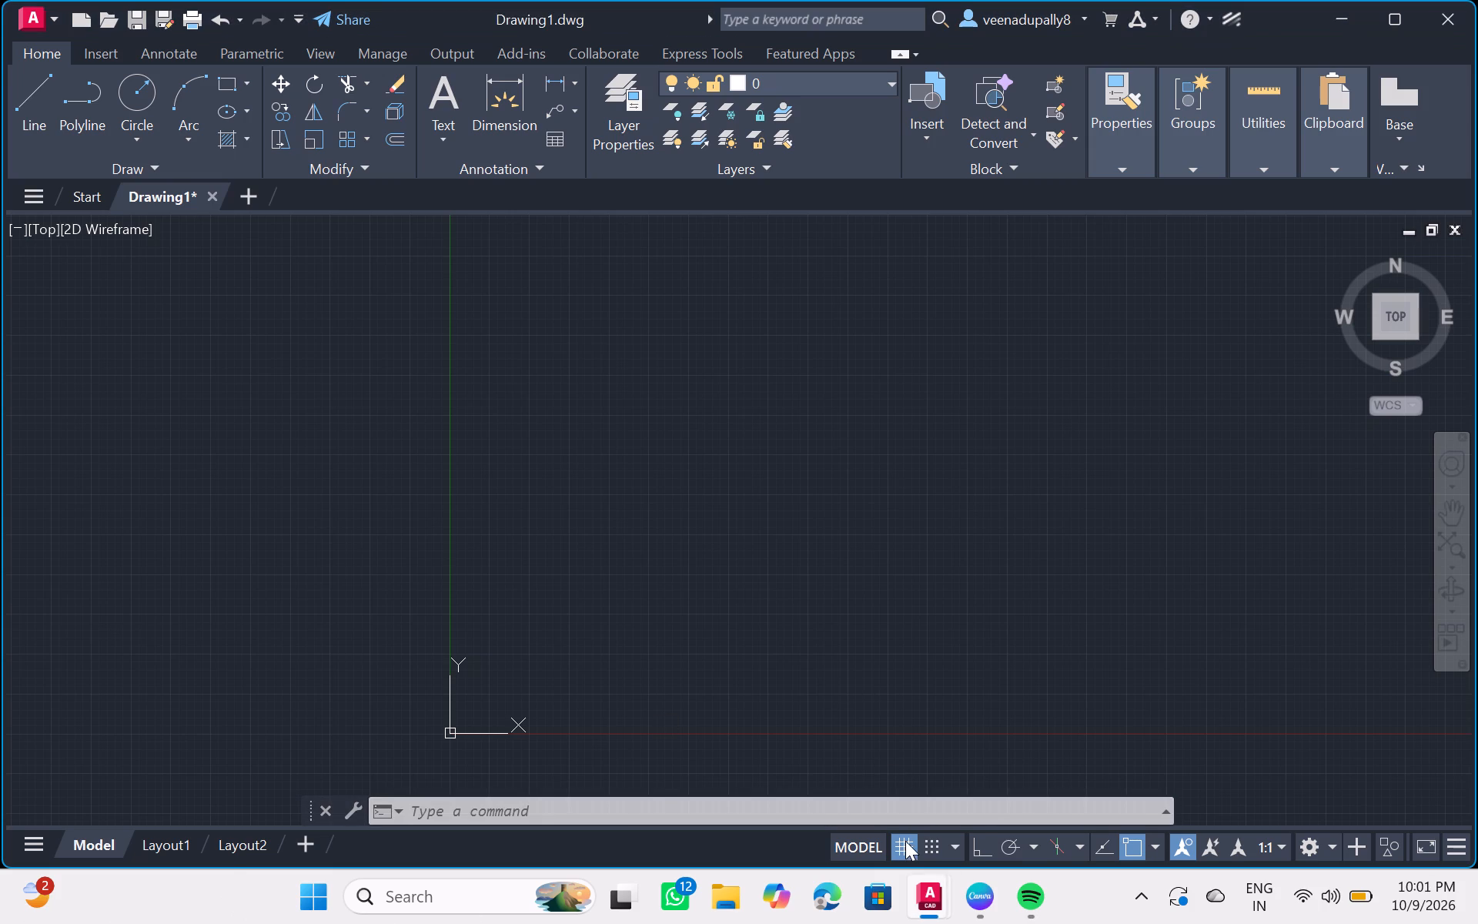
click(904, 839)
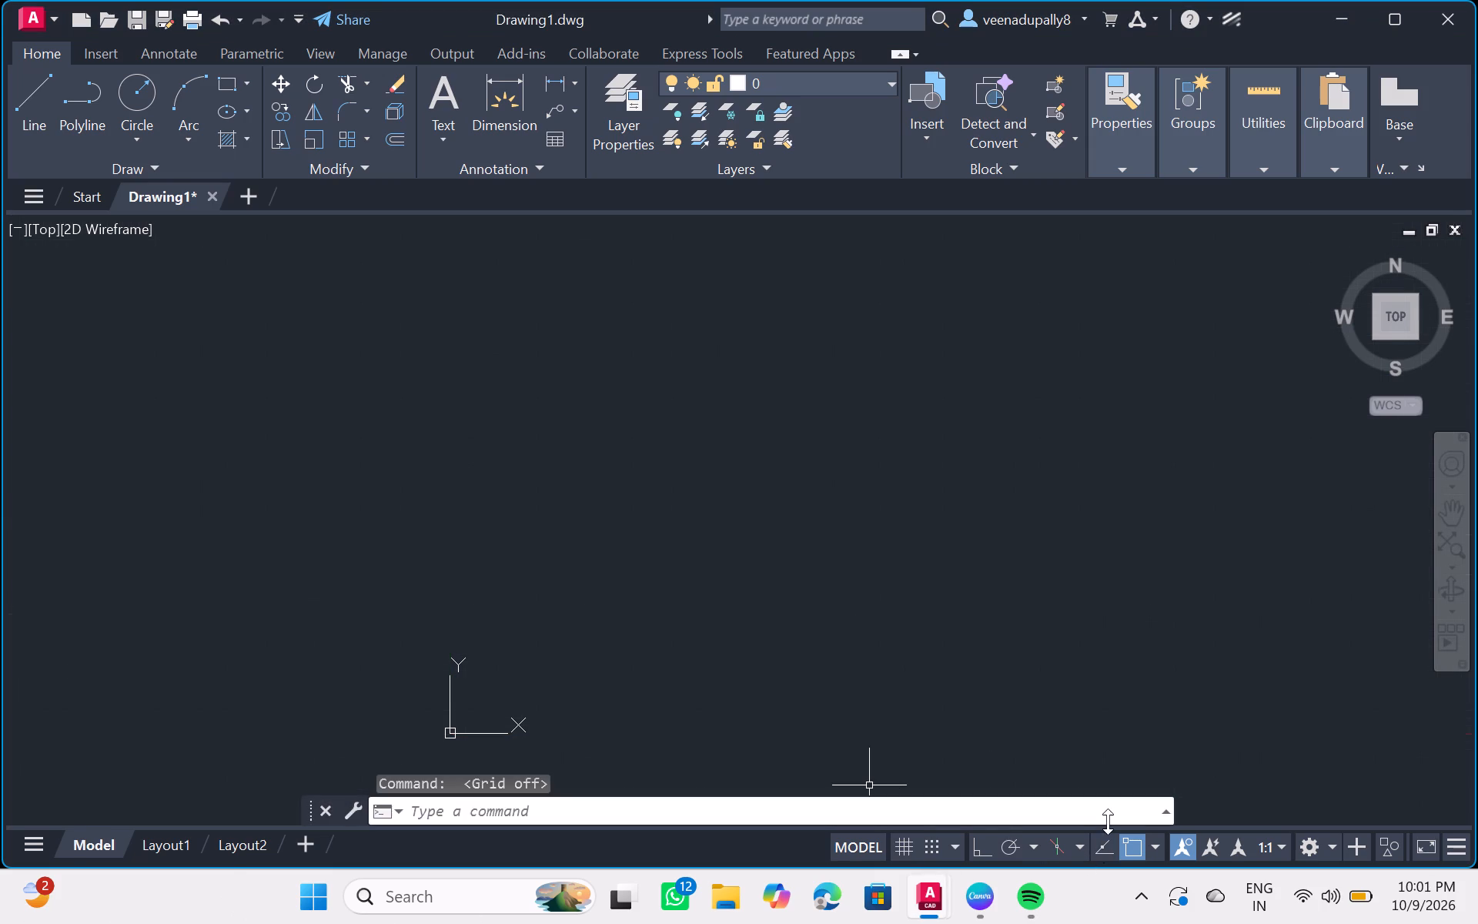
click(975, 843)
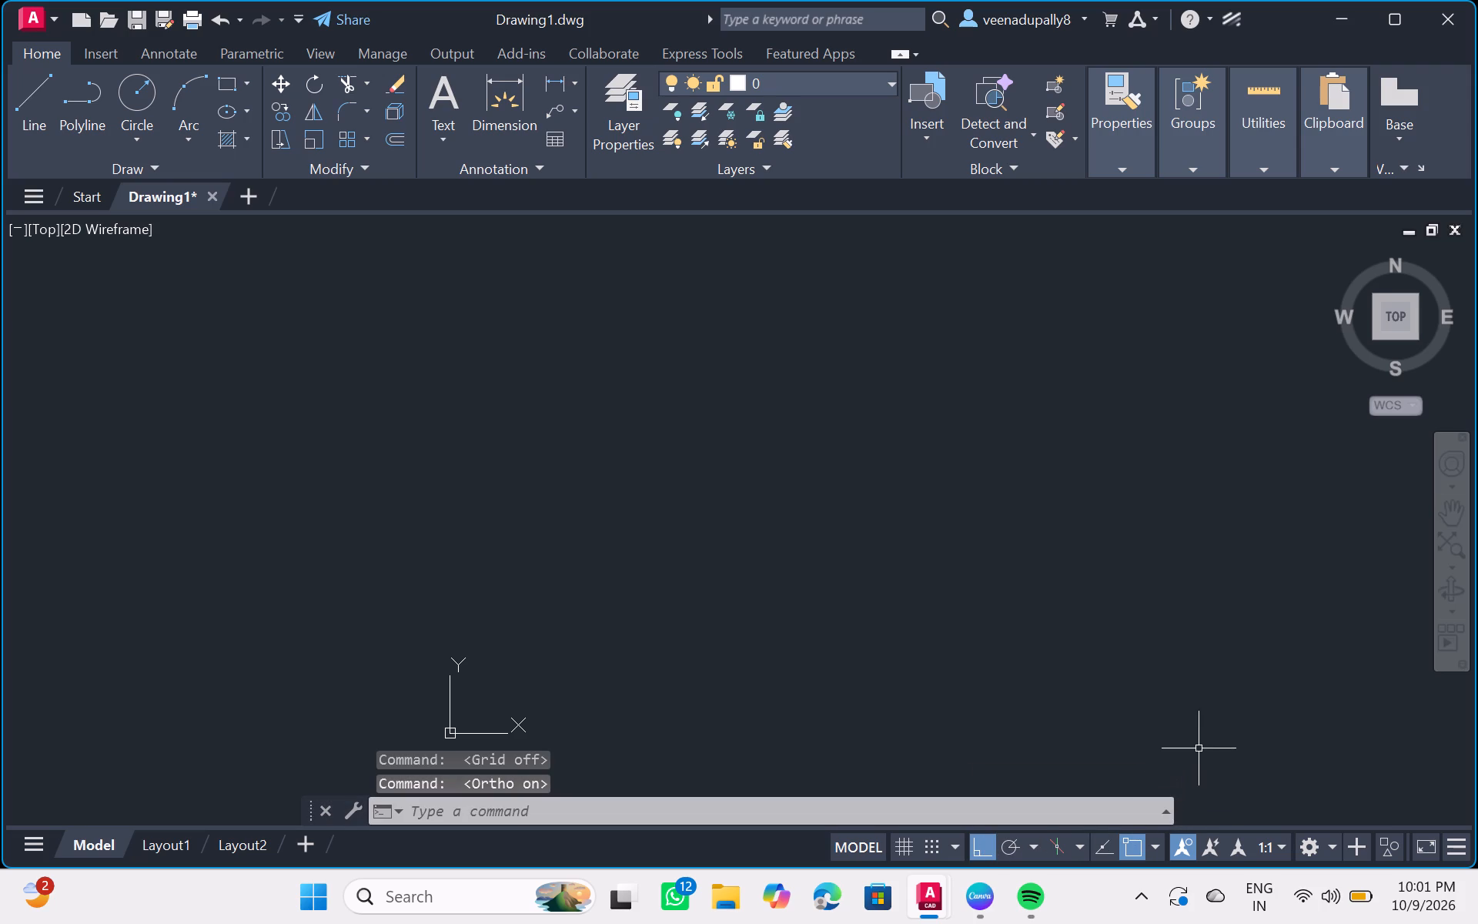
Enable all remaining object snap modes: Midpoint, Geometric Center, Node, Quadrant, Insertion, Perpendicular, Tangent, Nearest, Apparent Intersection and Parallel.
click(1152, 843)
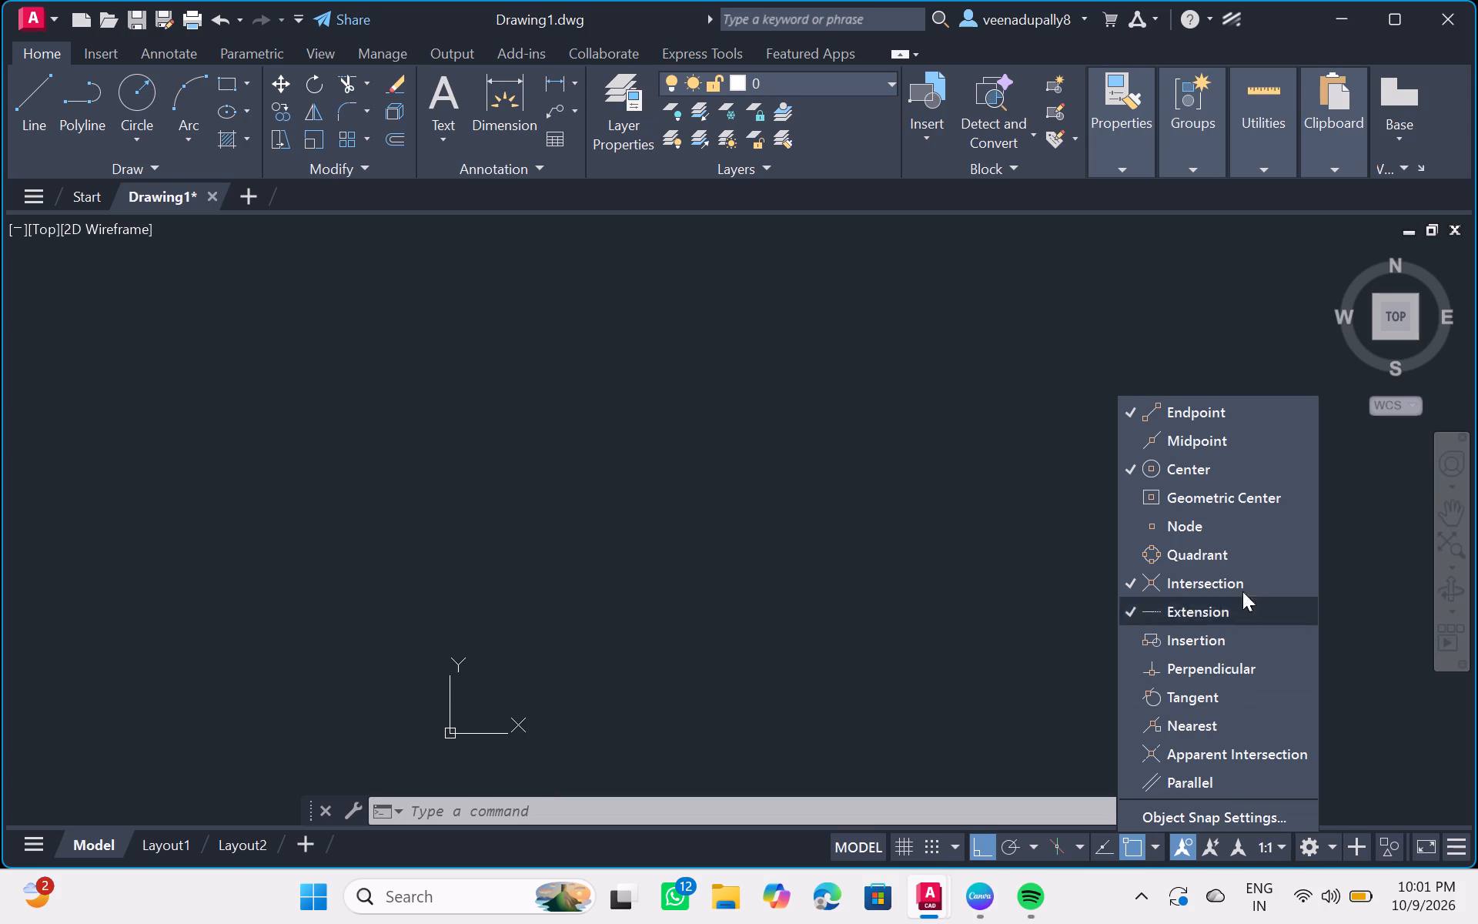
click(1188, 497)
click(1188, 443)
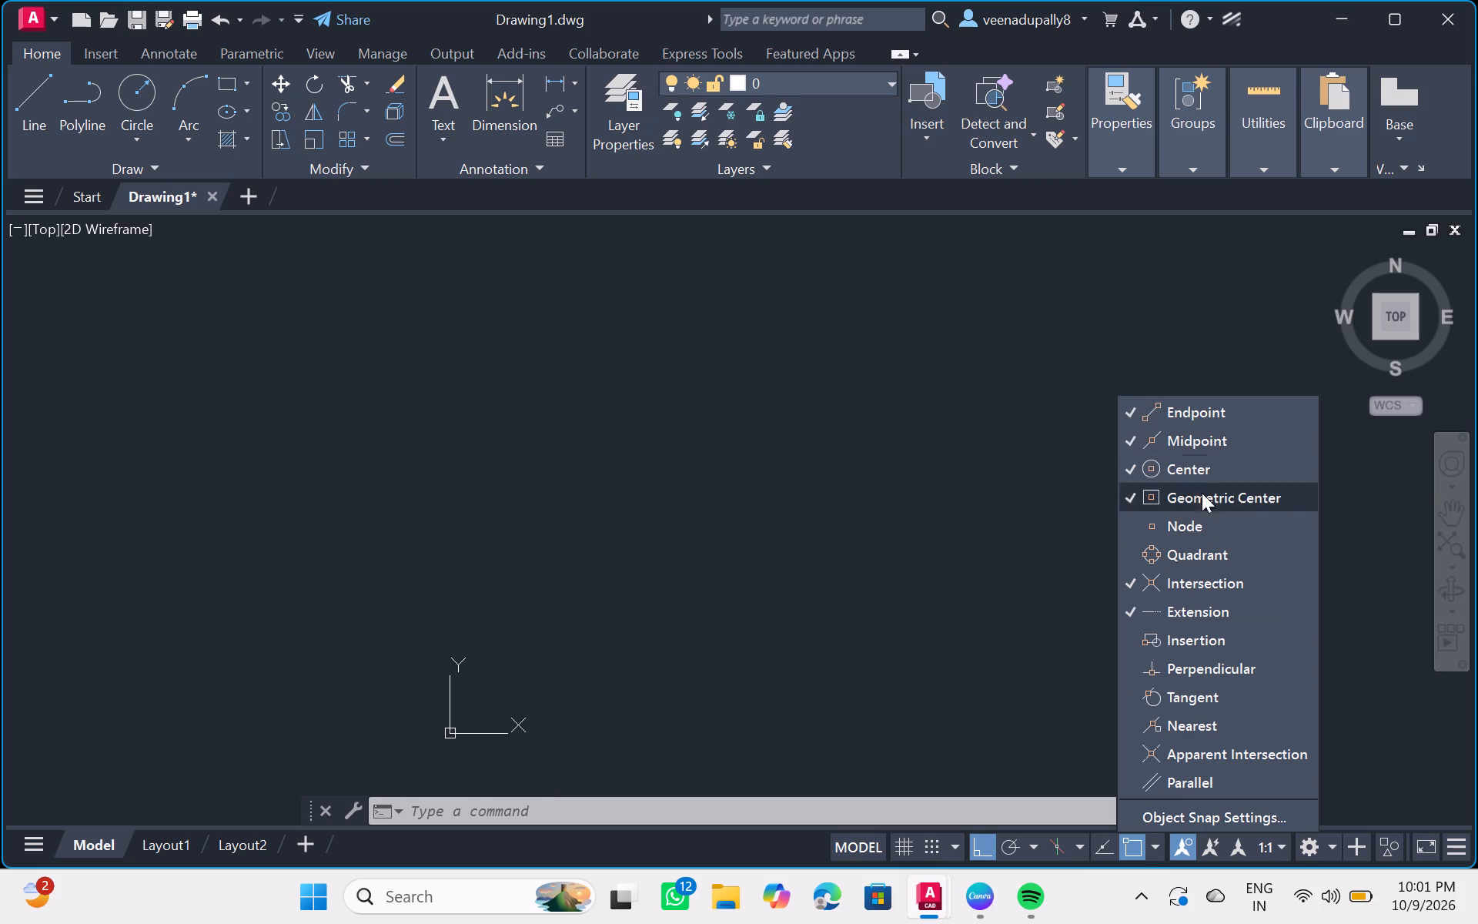
click(1198, 526)
click(1196, 551)
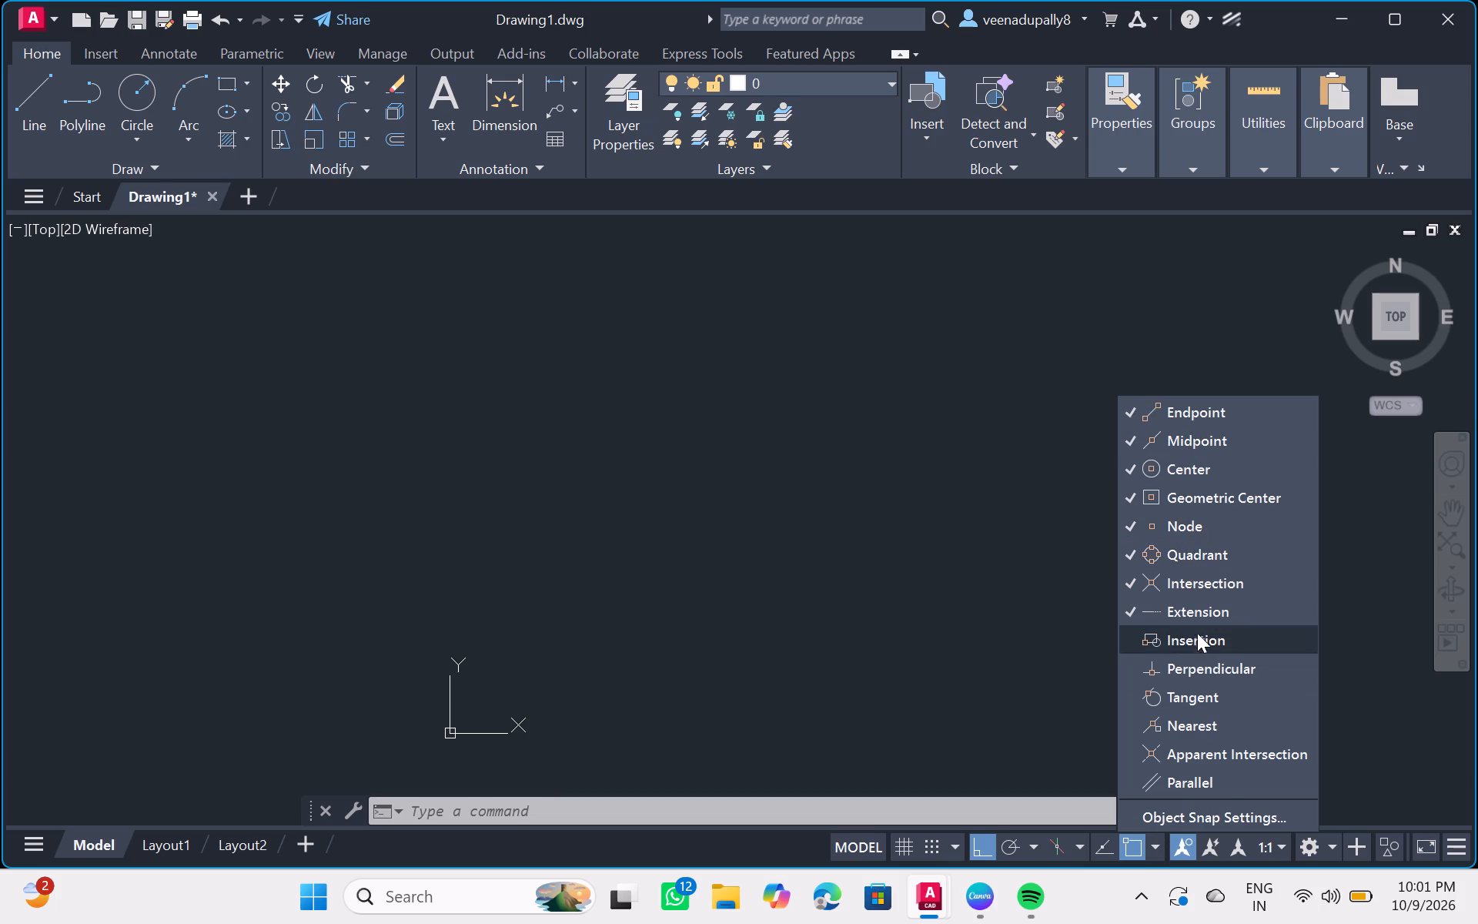
click(1192, 633)
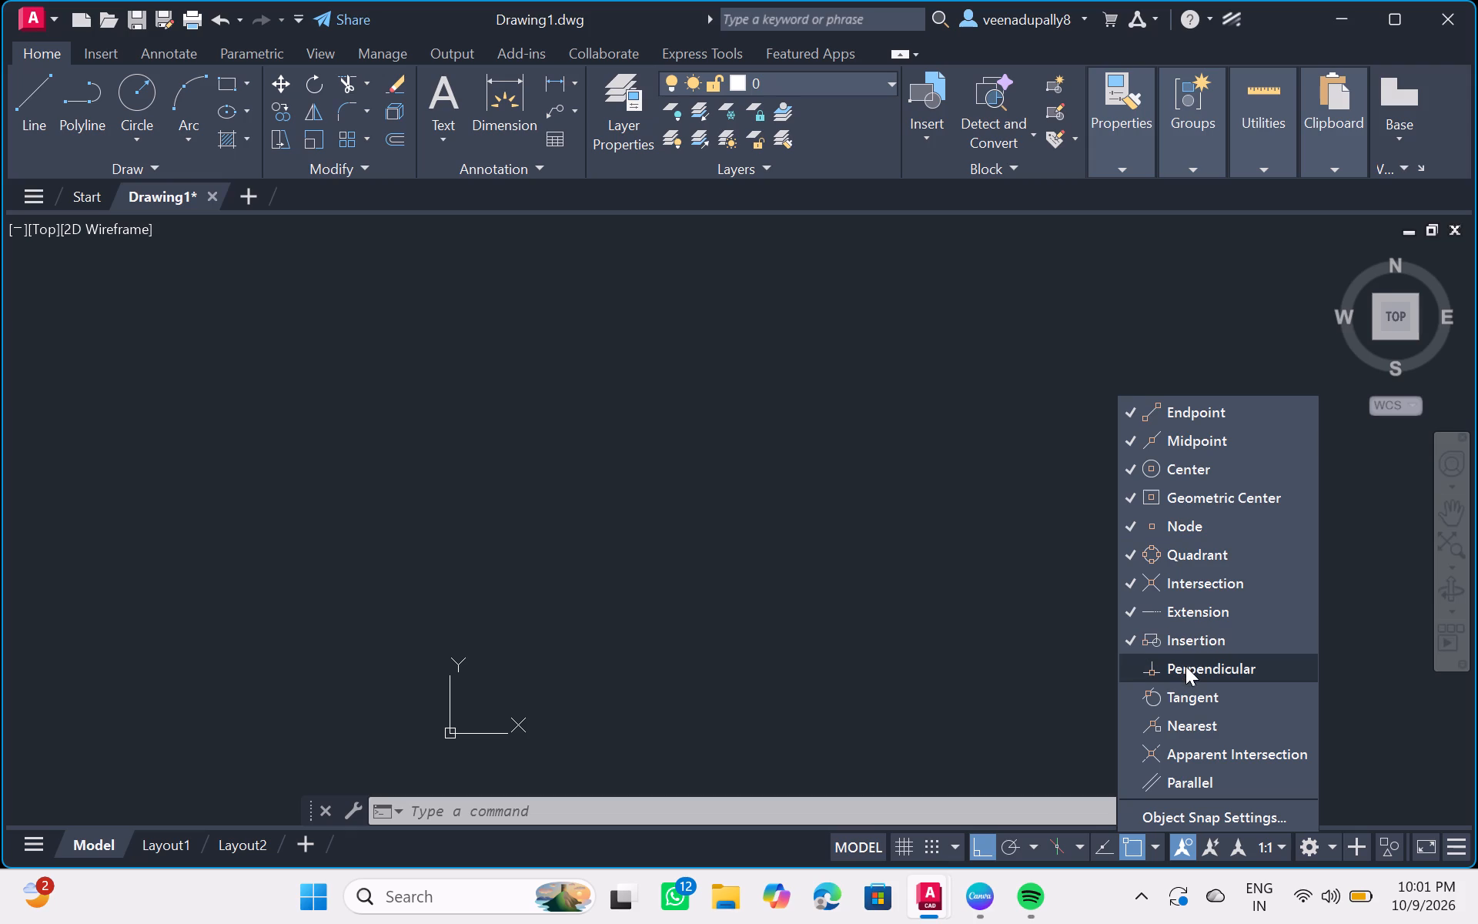
click(1185, 666)
click(1174, 695)
click(1170, 722)
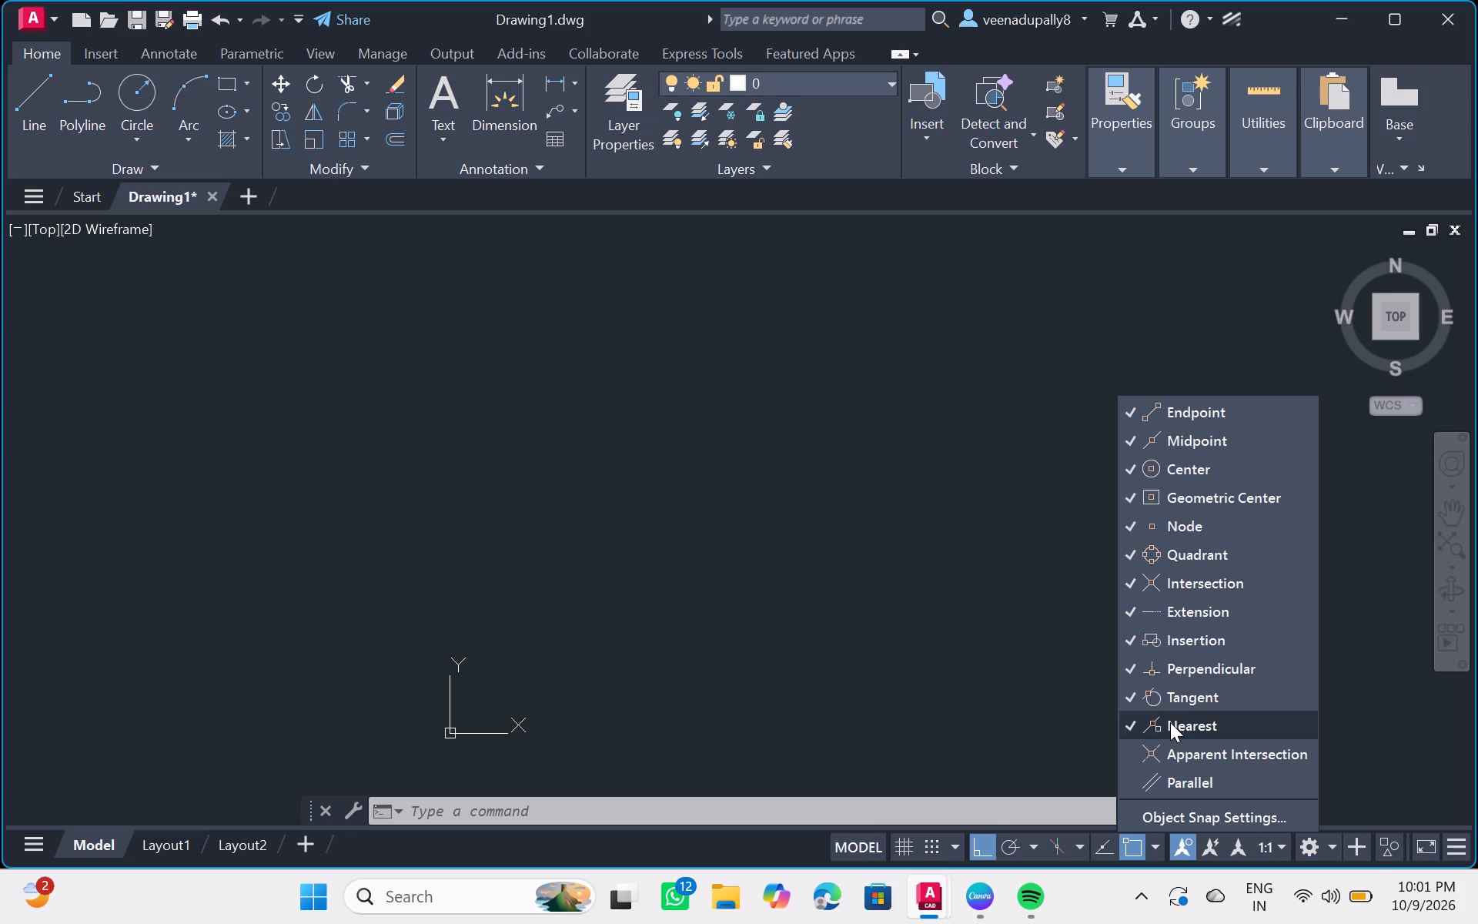
click(1166, 746)
click(1166, 774)
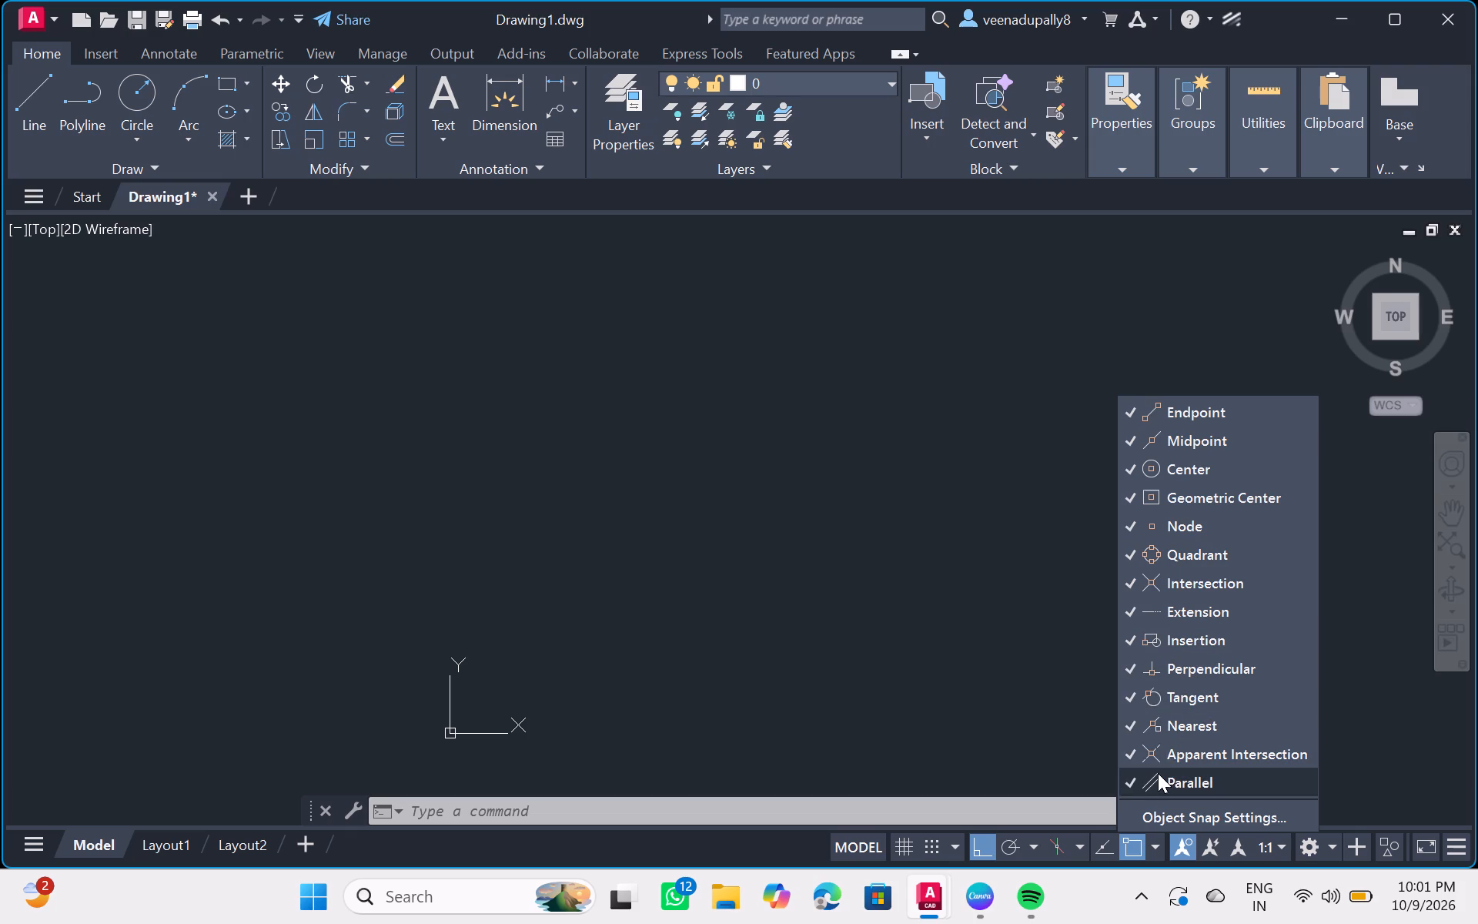
key(Return)
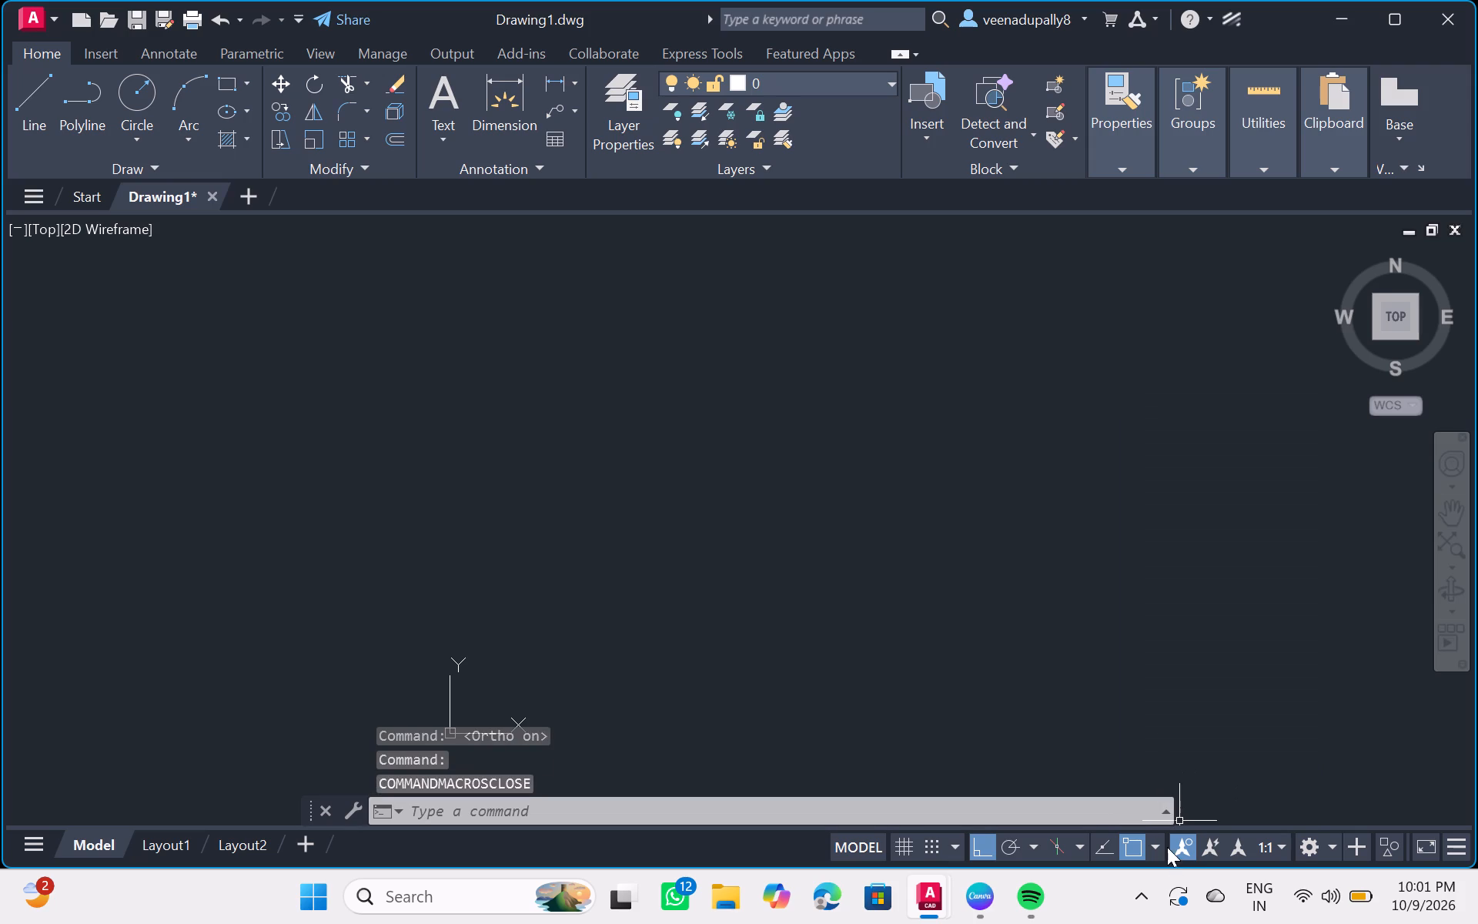
click(1160, 843)
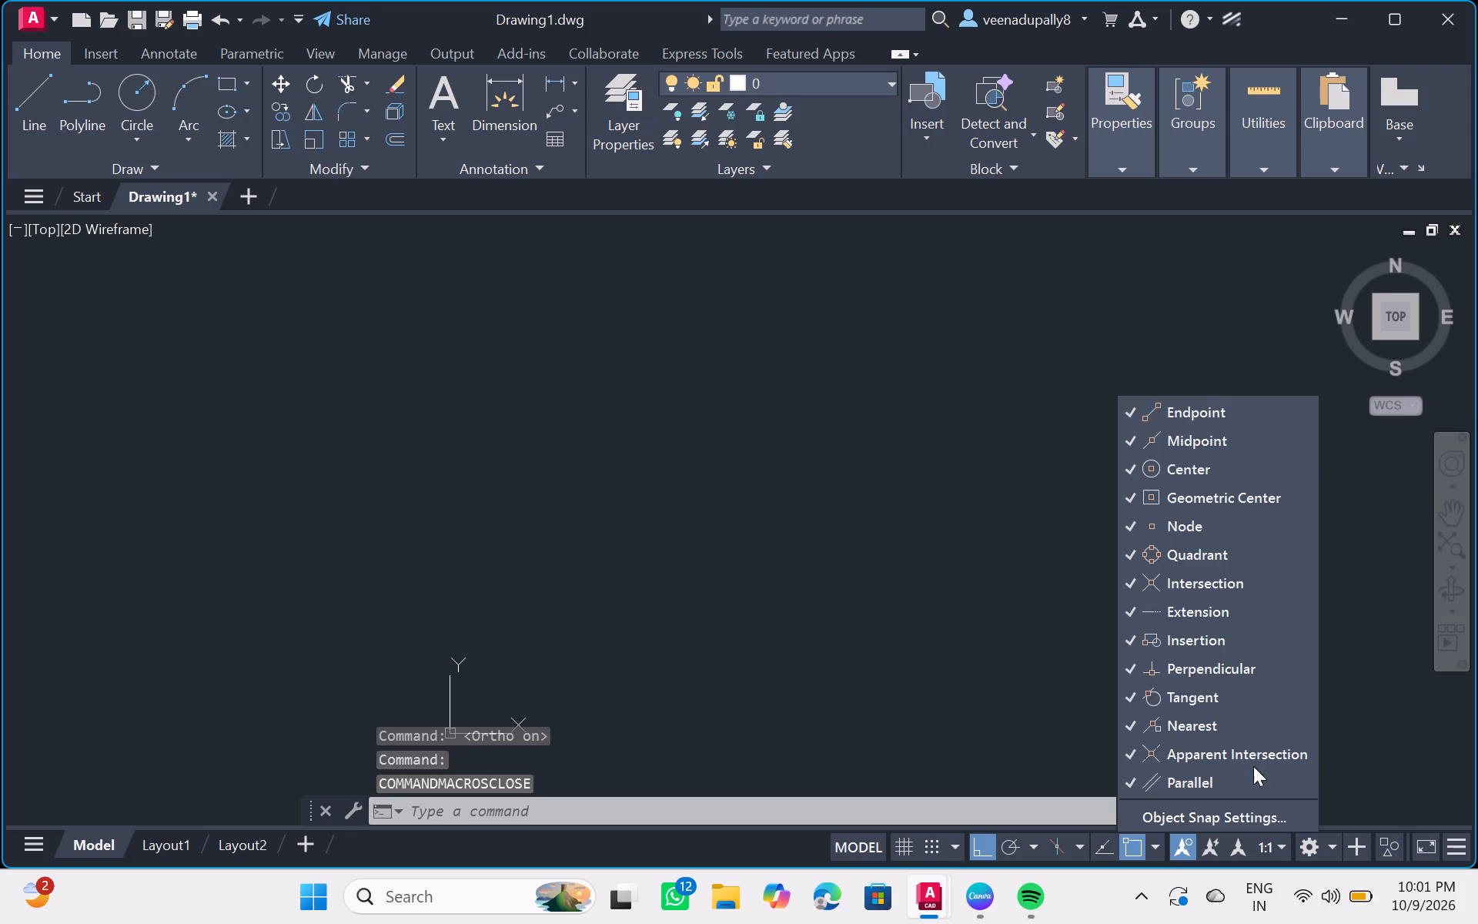
key(Return)
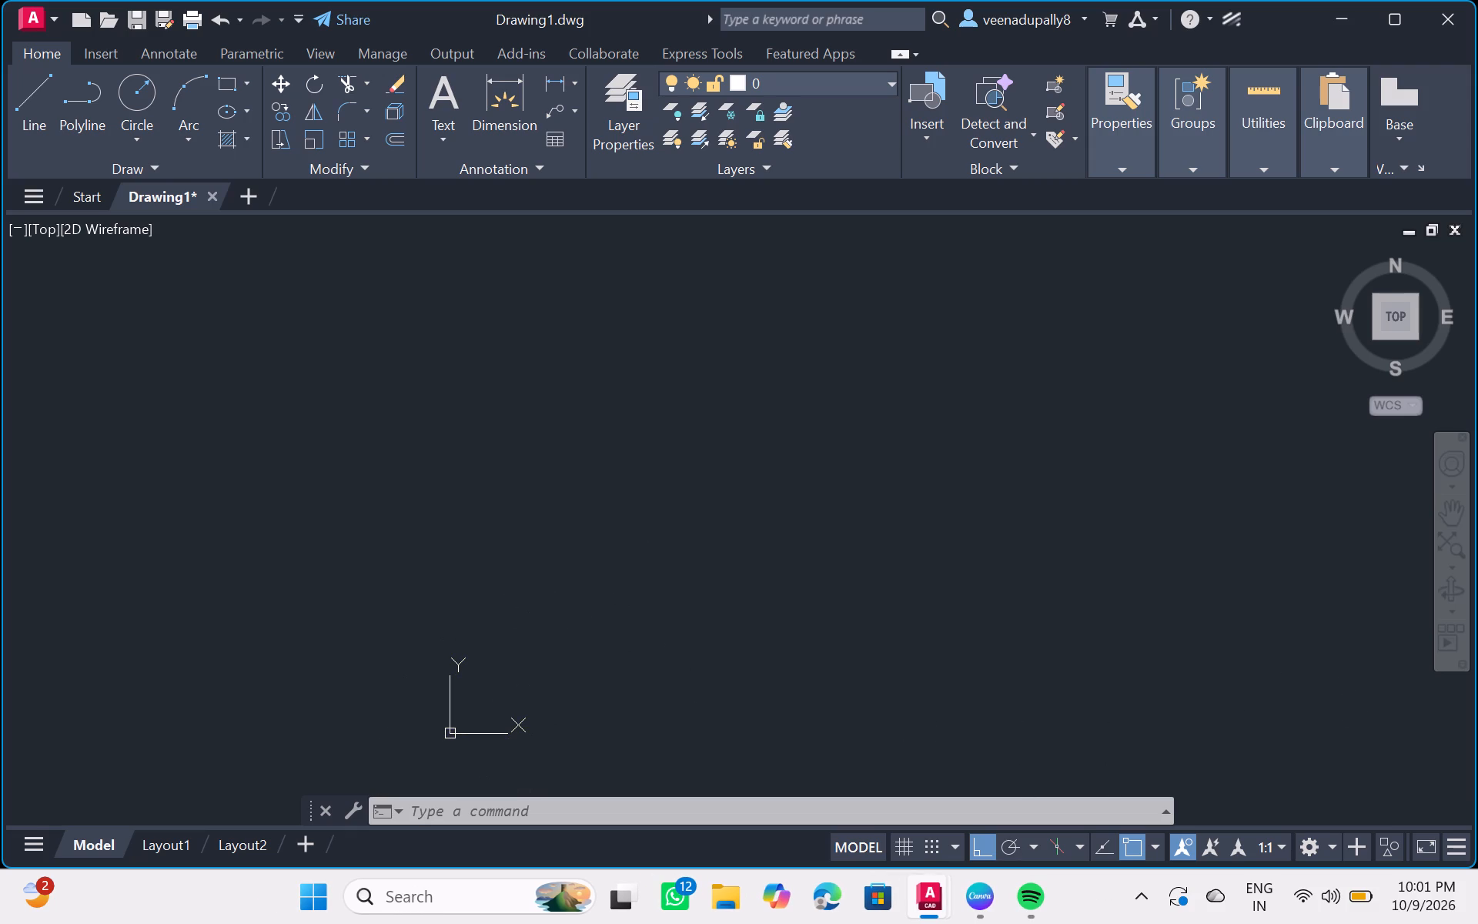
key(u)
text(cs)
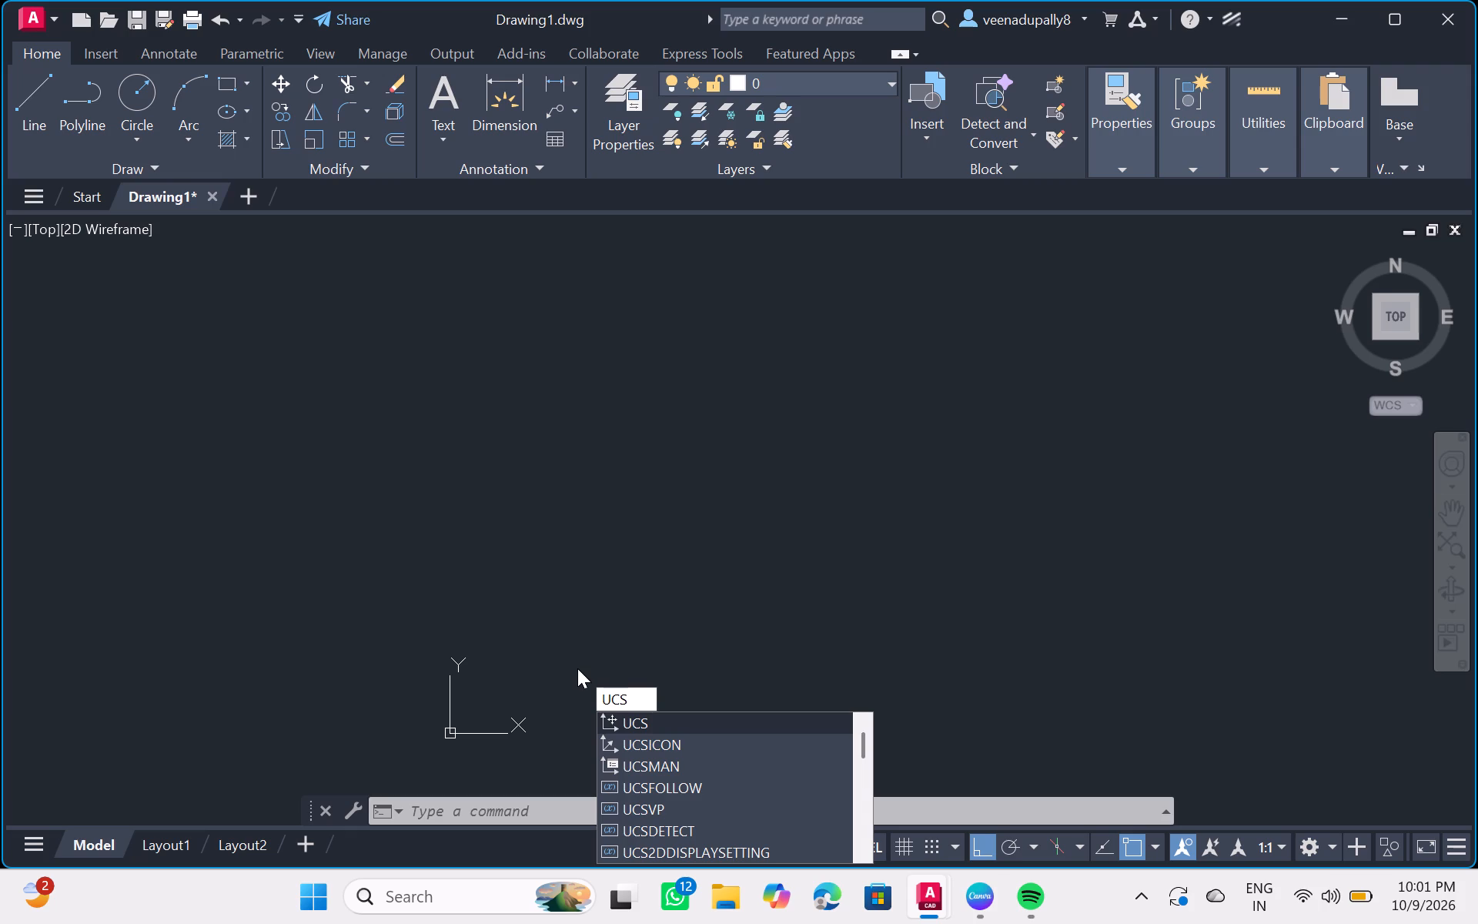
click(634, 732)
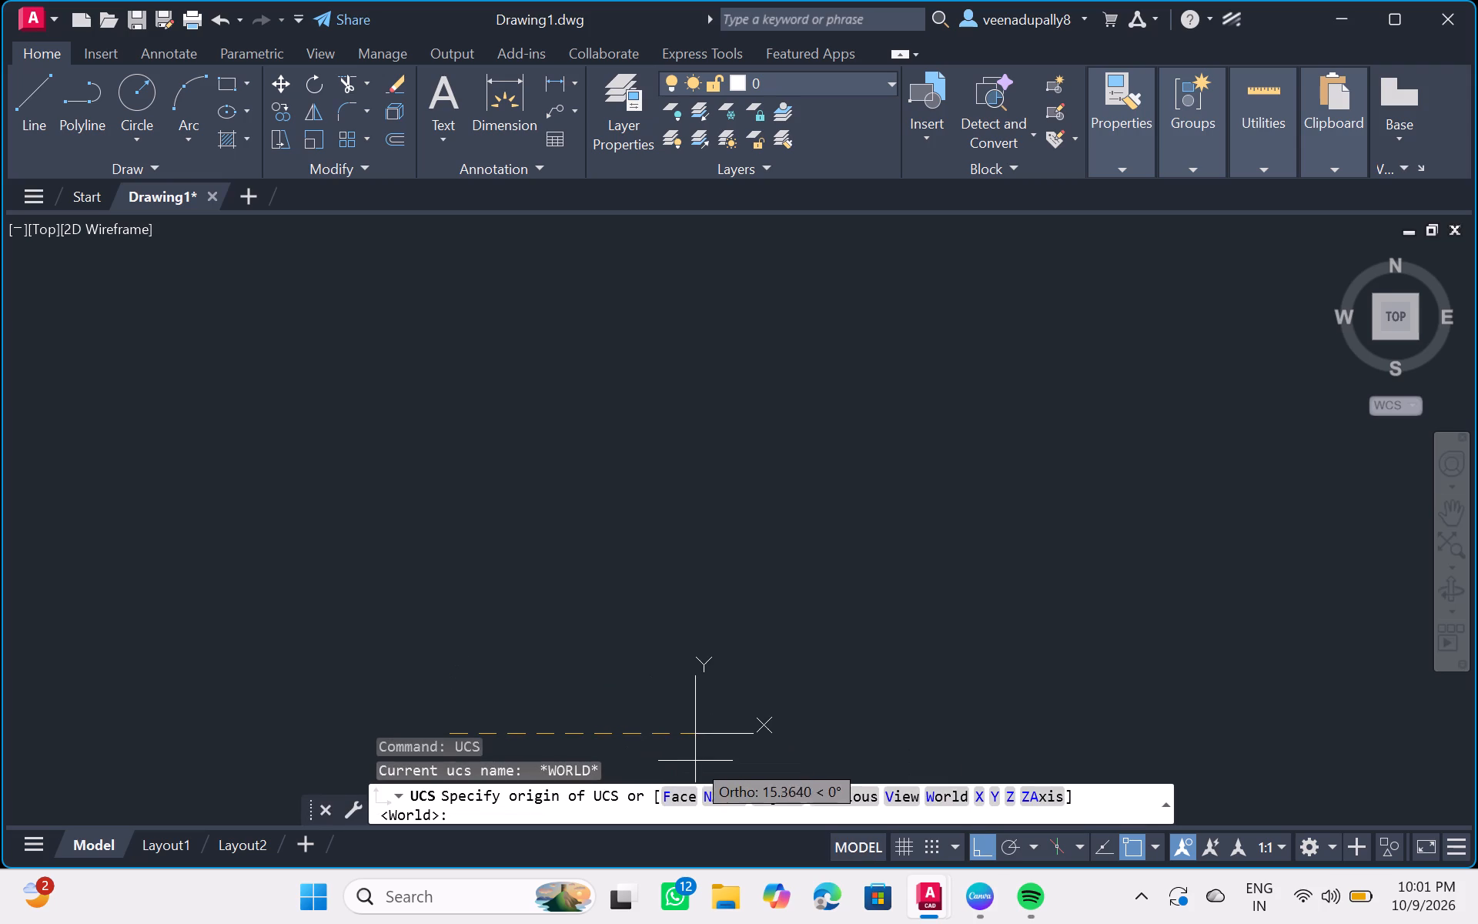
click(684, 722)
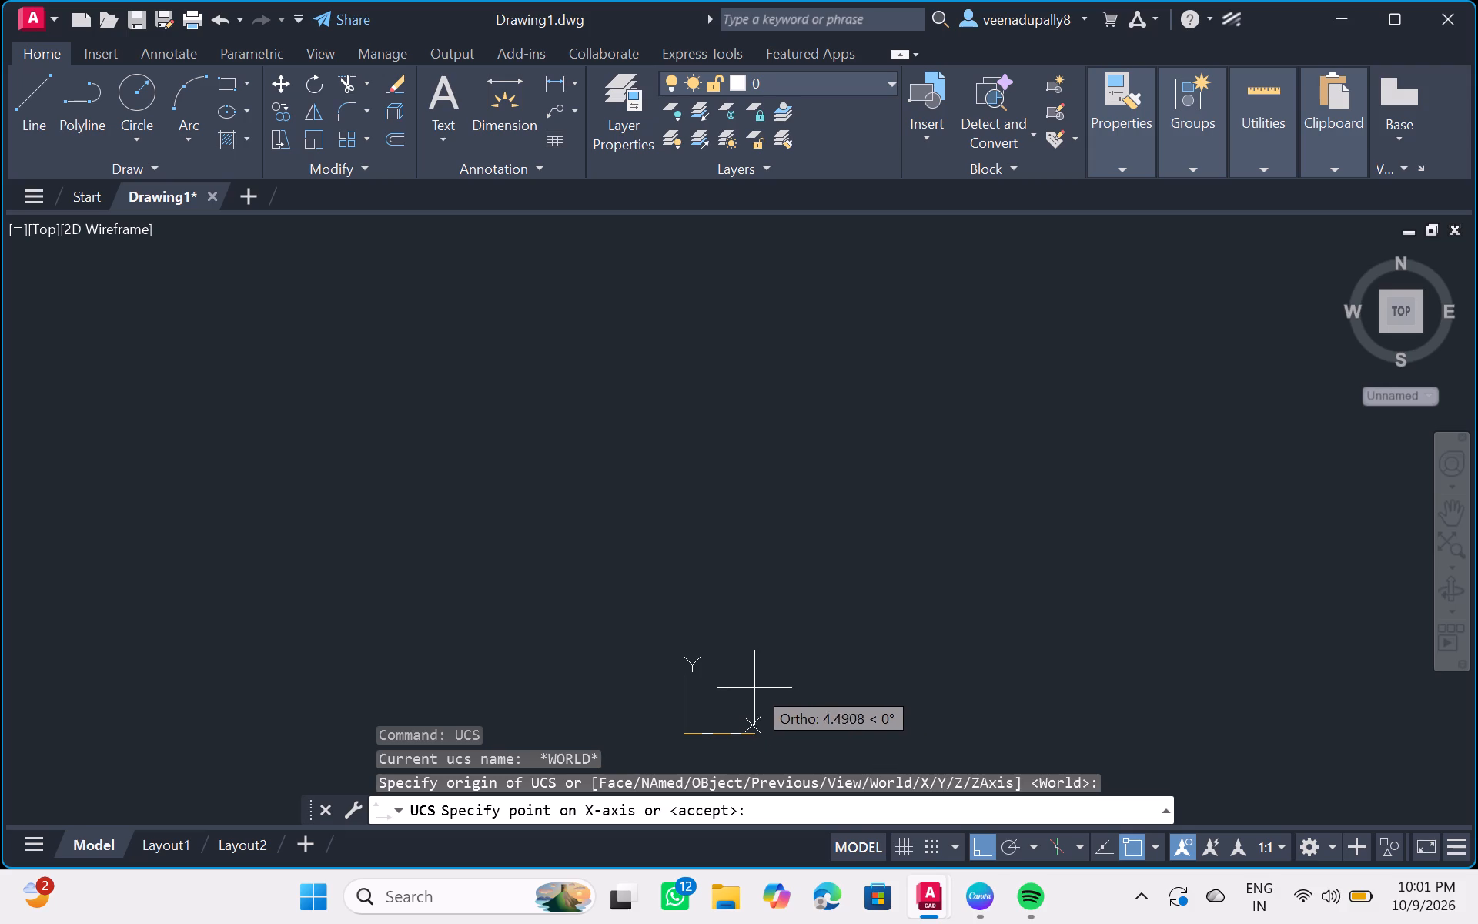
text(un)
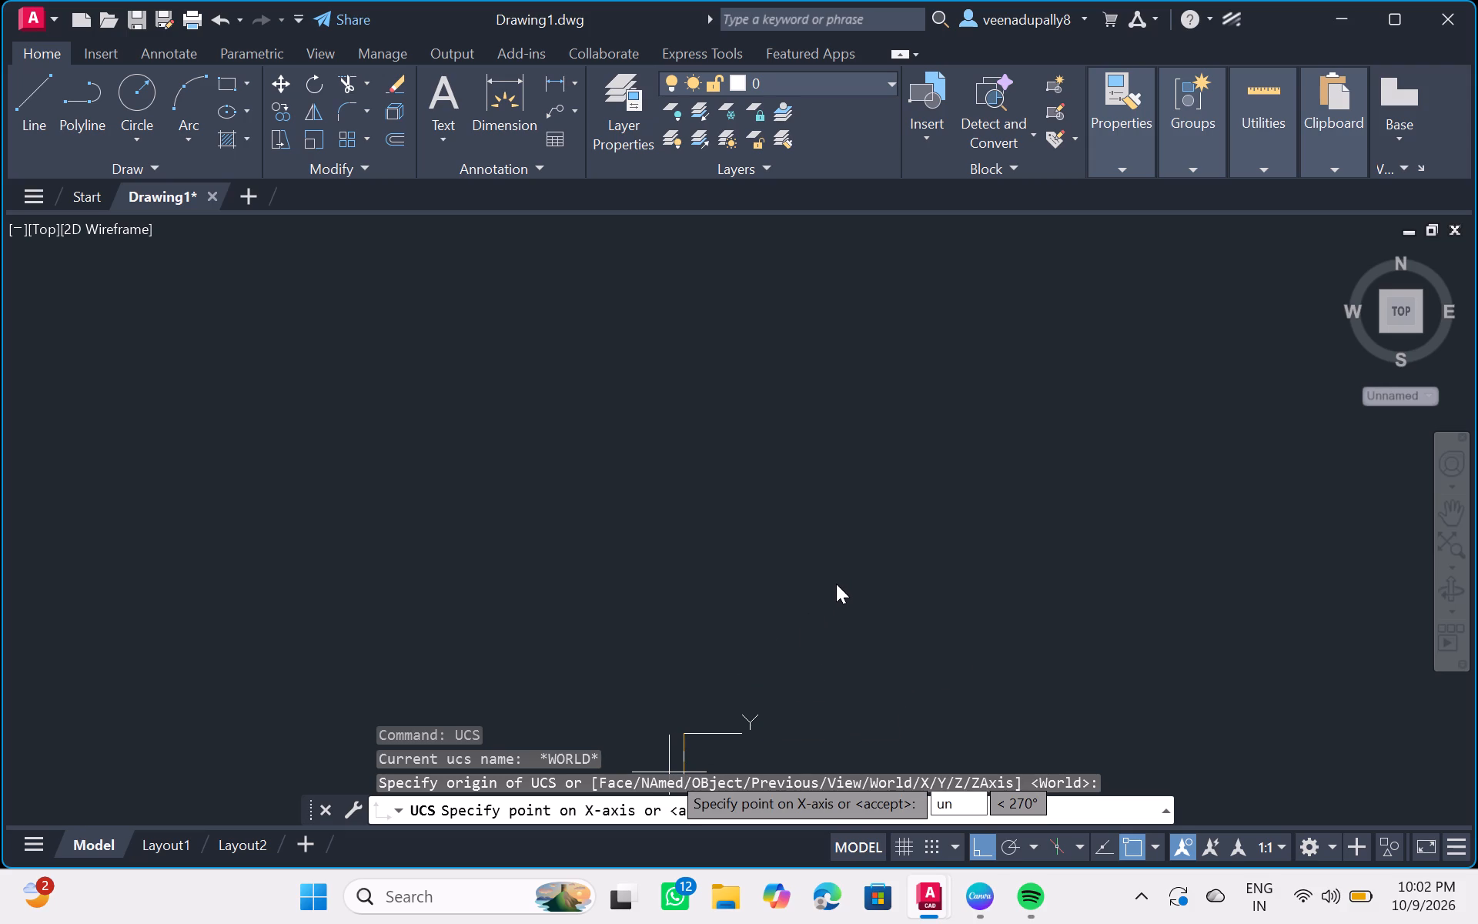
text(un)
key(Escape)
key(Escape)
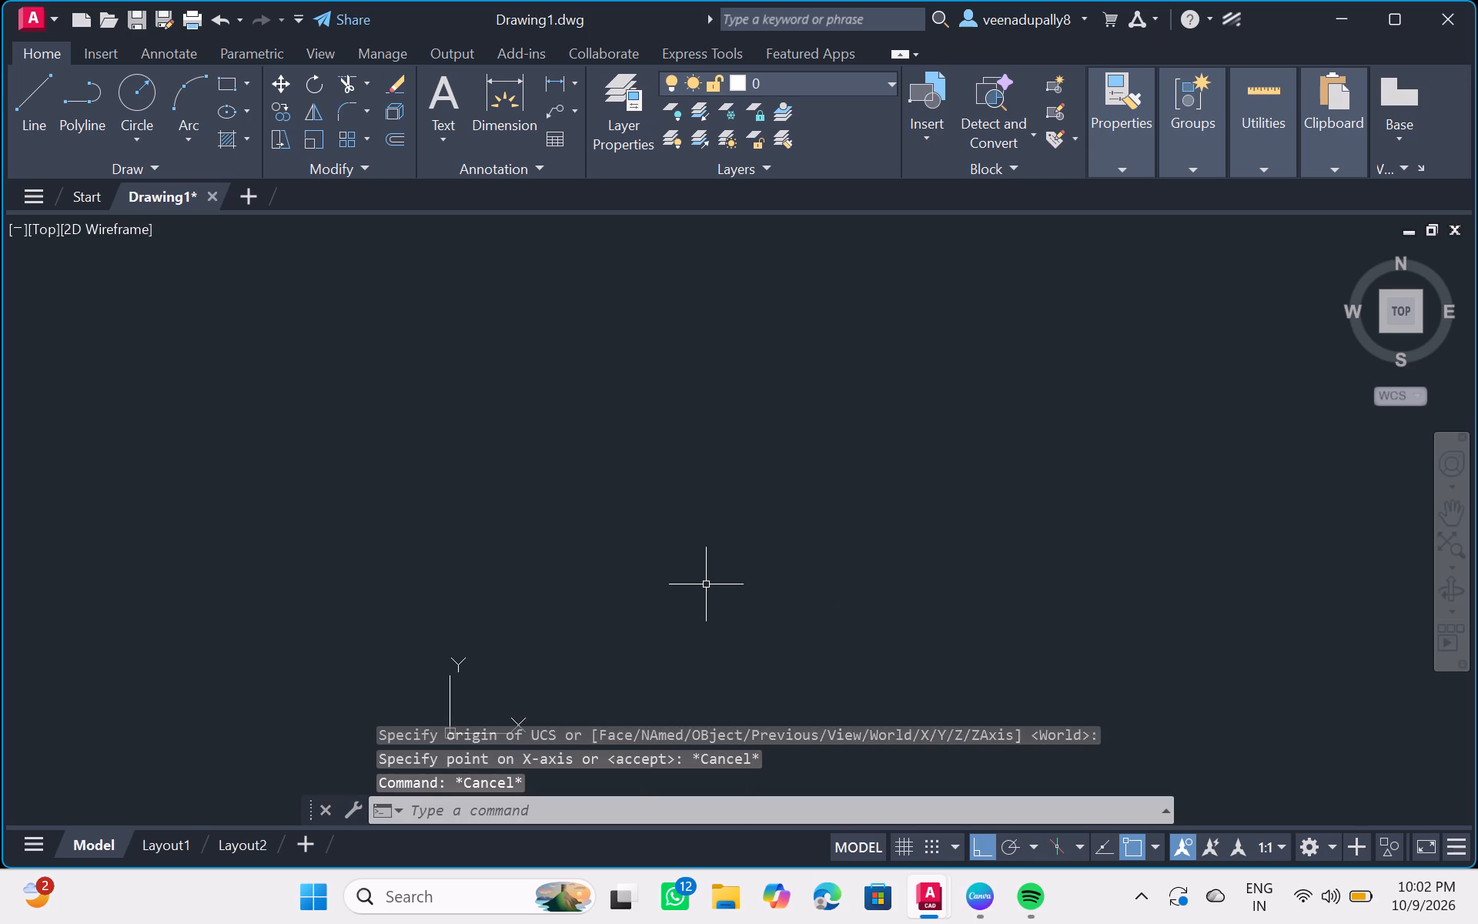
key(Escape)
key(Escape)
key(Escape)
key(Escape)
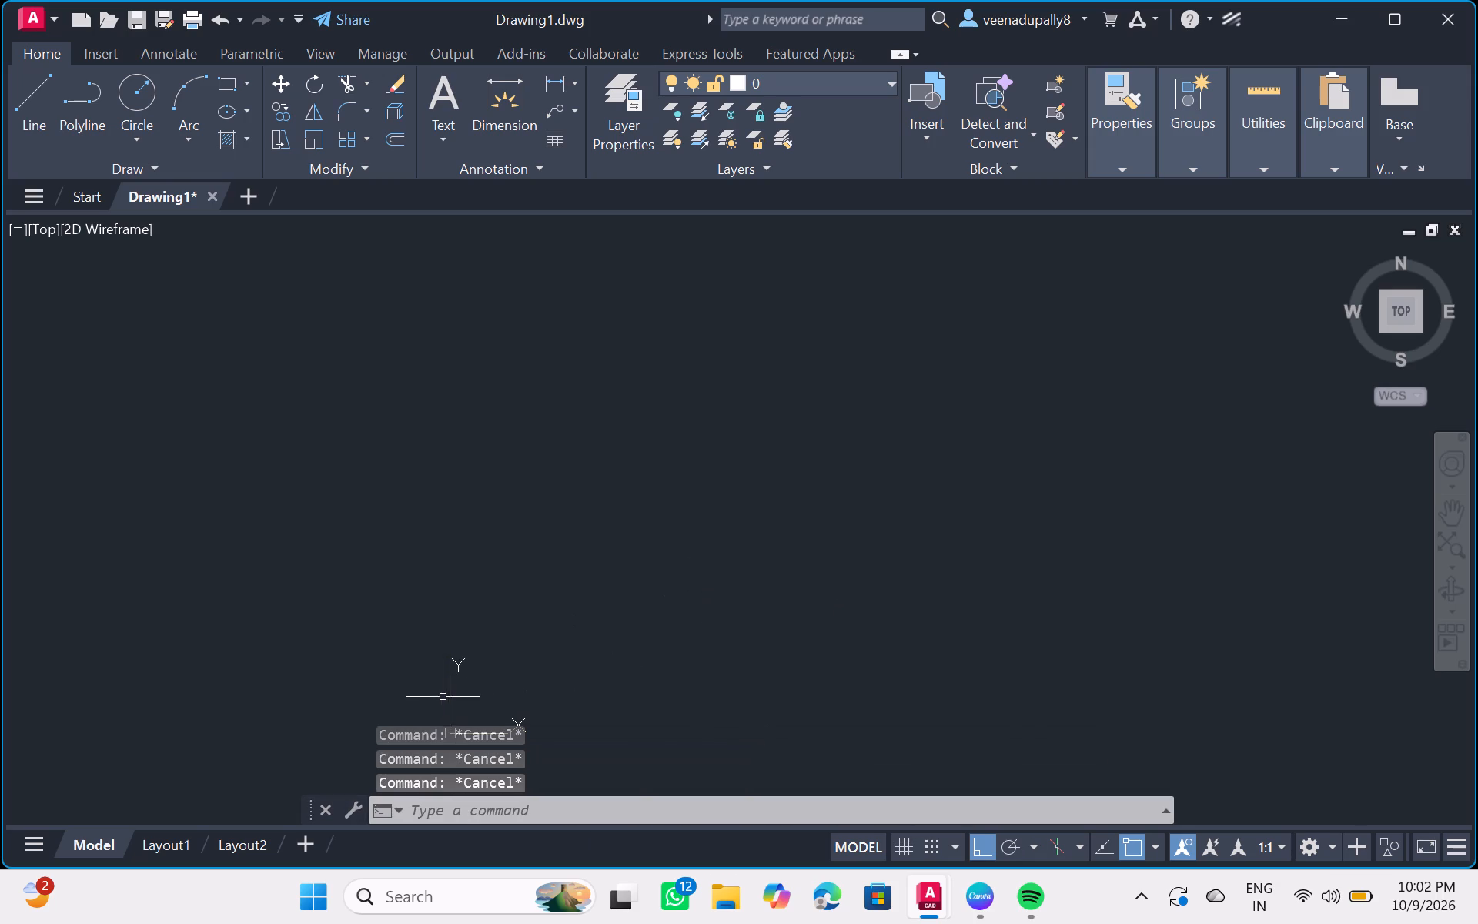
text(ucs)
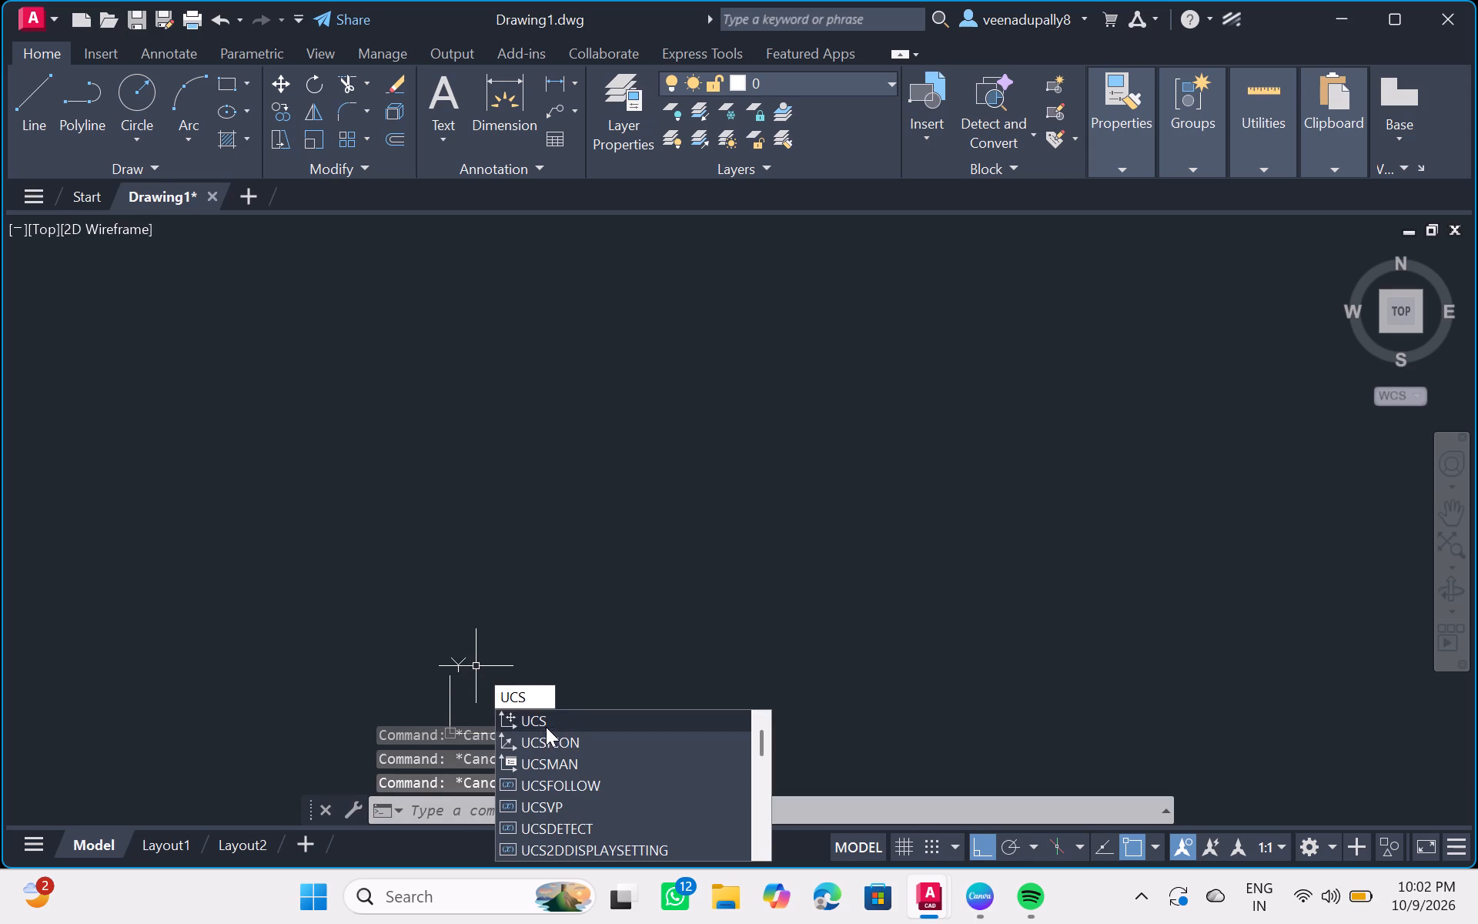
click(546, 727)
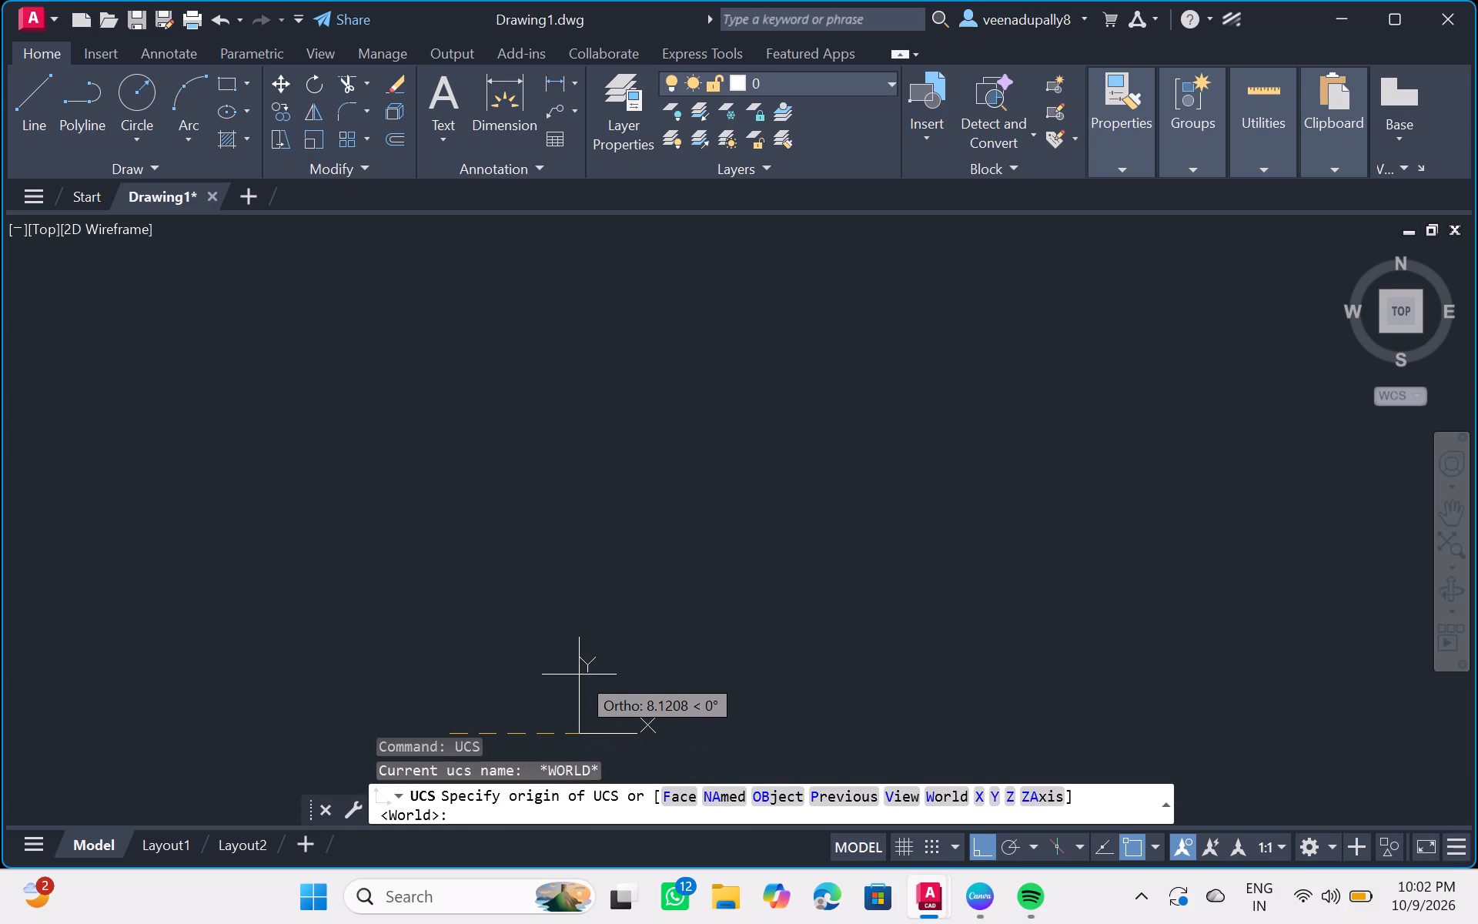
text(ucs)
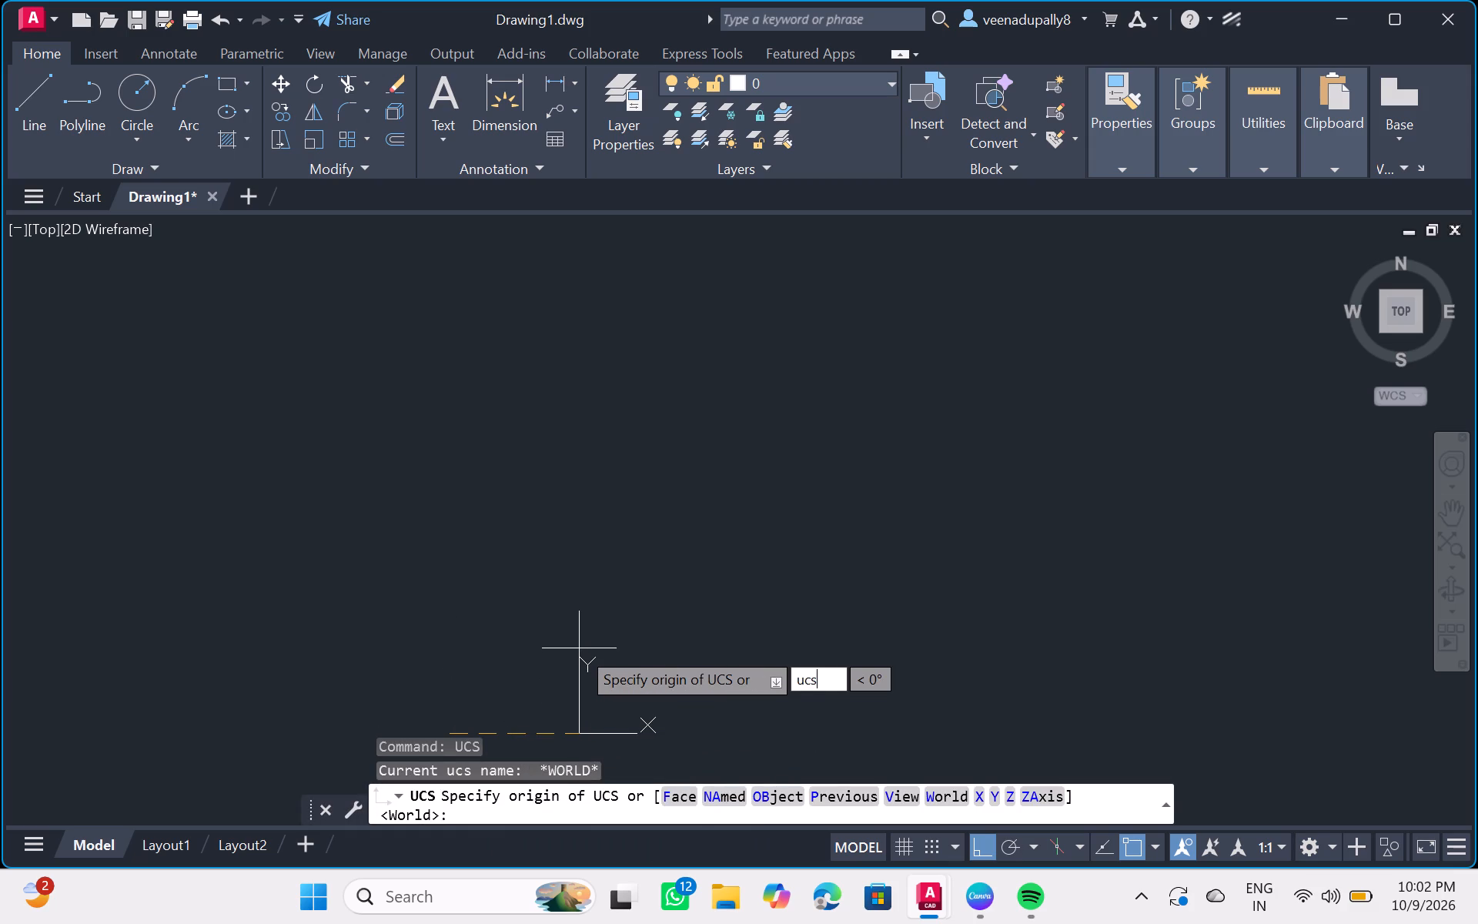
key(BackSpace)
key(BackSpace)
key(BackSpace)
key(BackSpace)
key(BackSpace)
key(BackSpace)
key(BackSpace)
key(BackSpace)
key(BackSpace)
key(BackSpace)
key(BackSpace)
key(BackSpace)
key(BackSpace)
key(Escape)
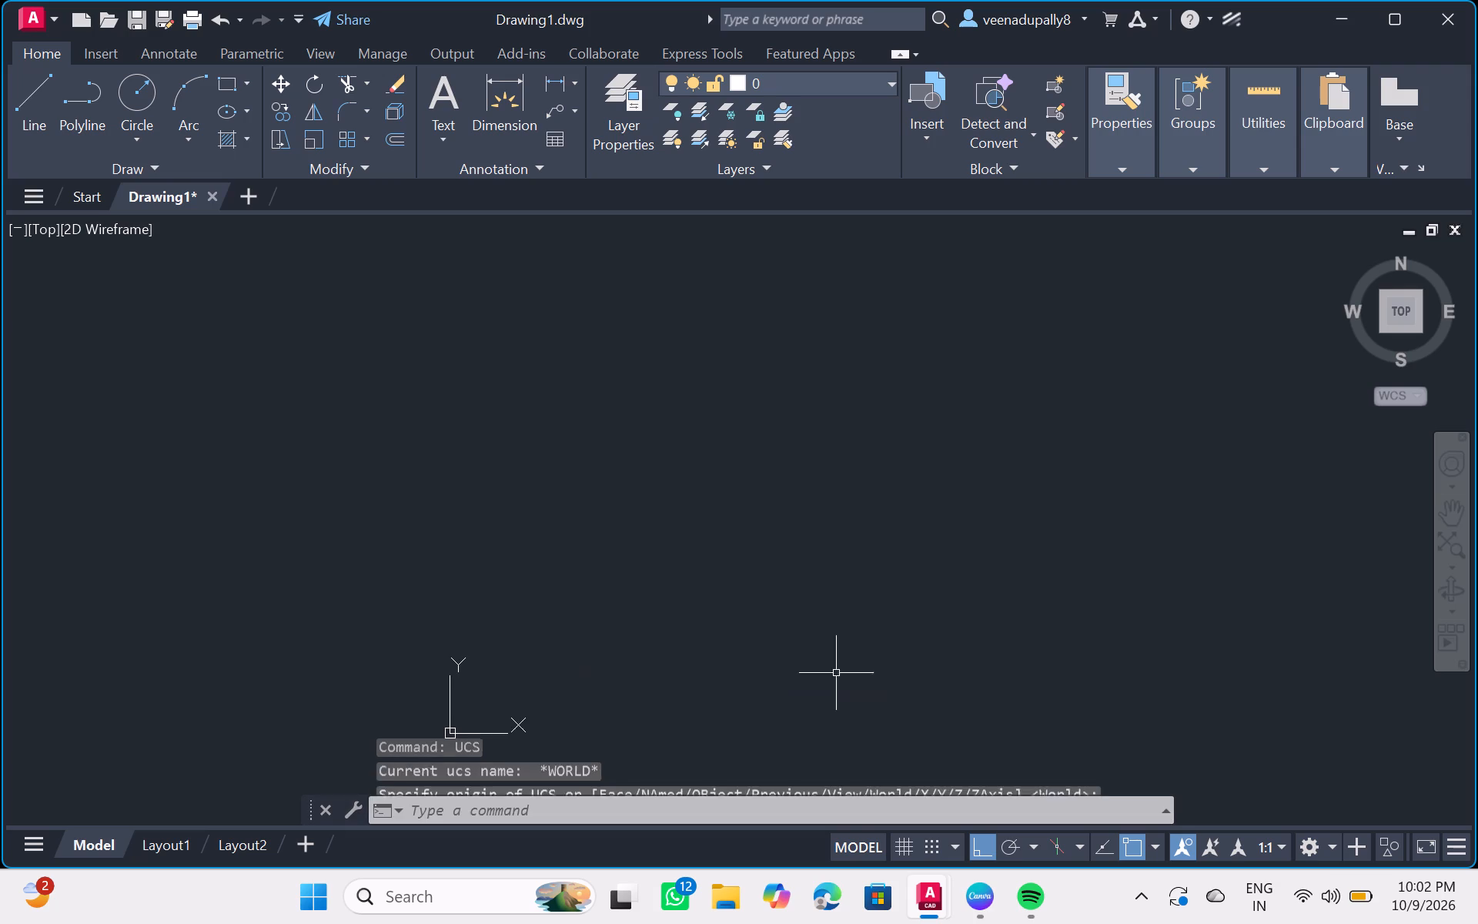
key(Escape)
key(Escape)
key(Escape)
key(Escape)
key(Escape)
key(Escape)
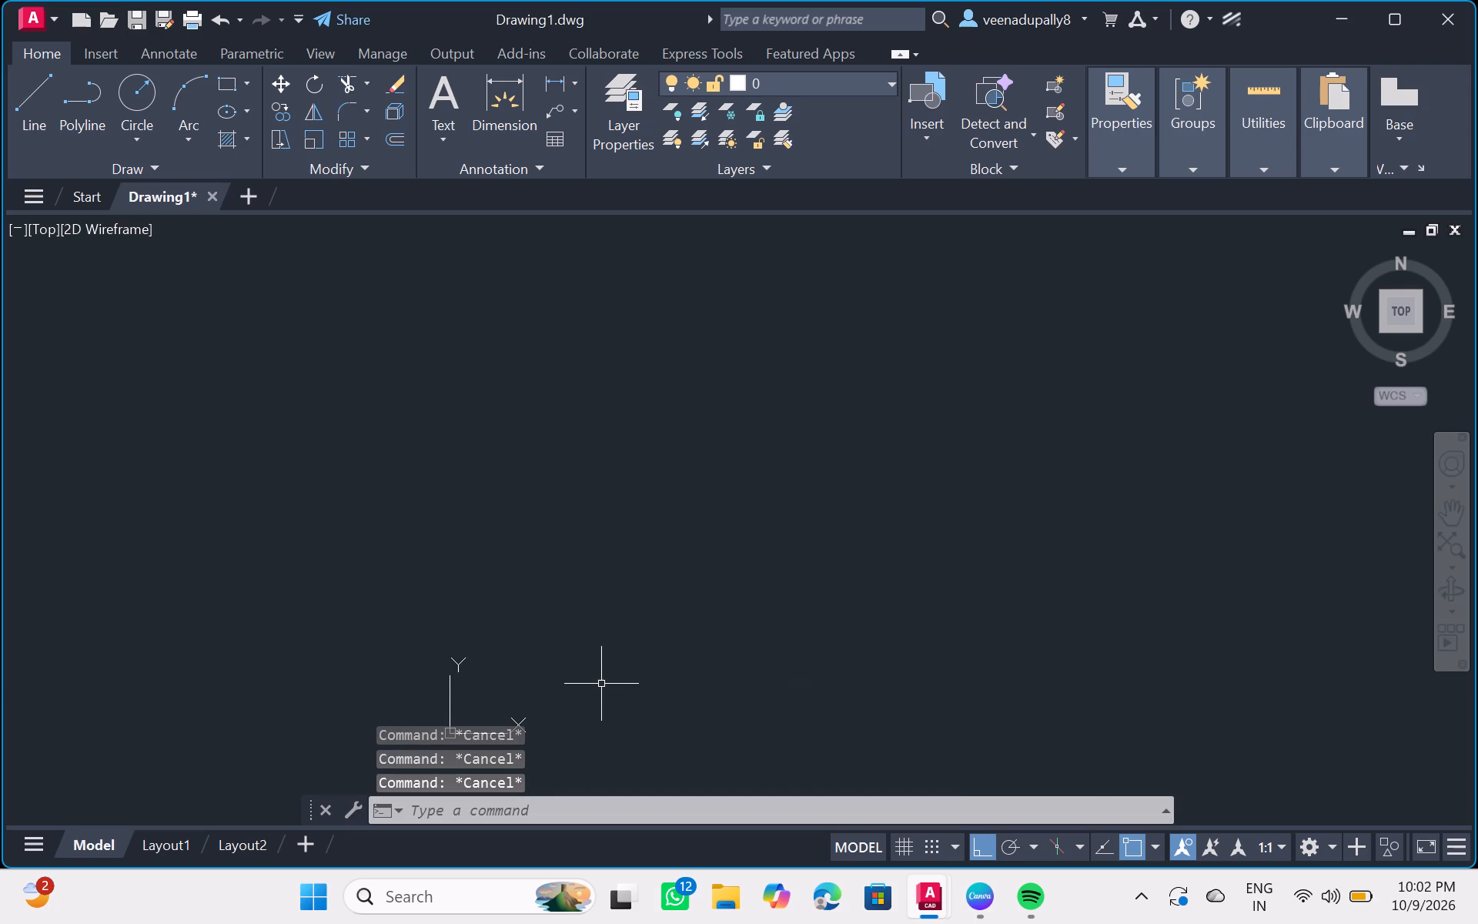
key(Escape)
Turn off the UCS icon display in the drawing.
text(ucs)
click(659, 587)
drag(710, 666, 659, 587)
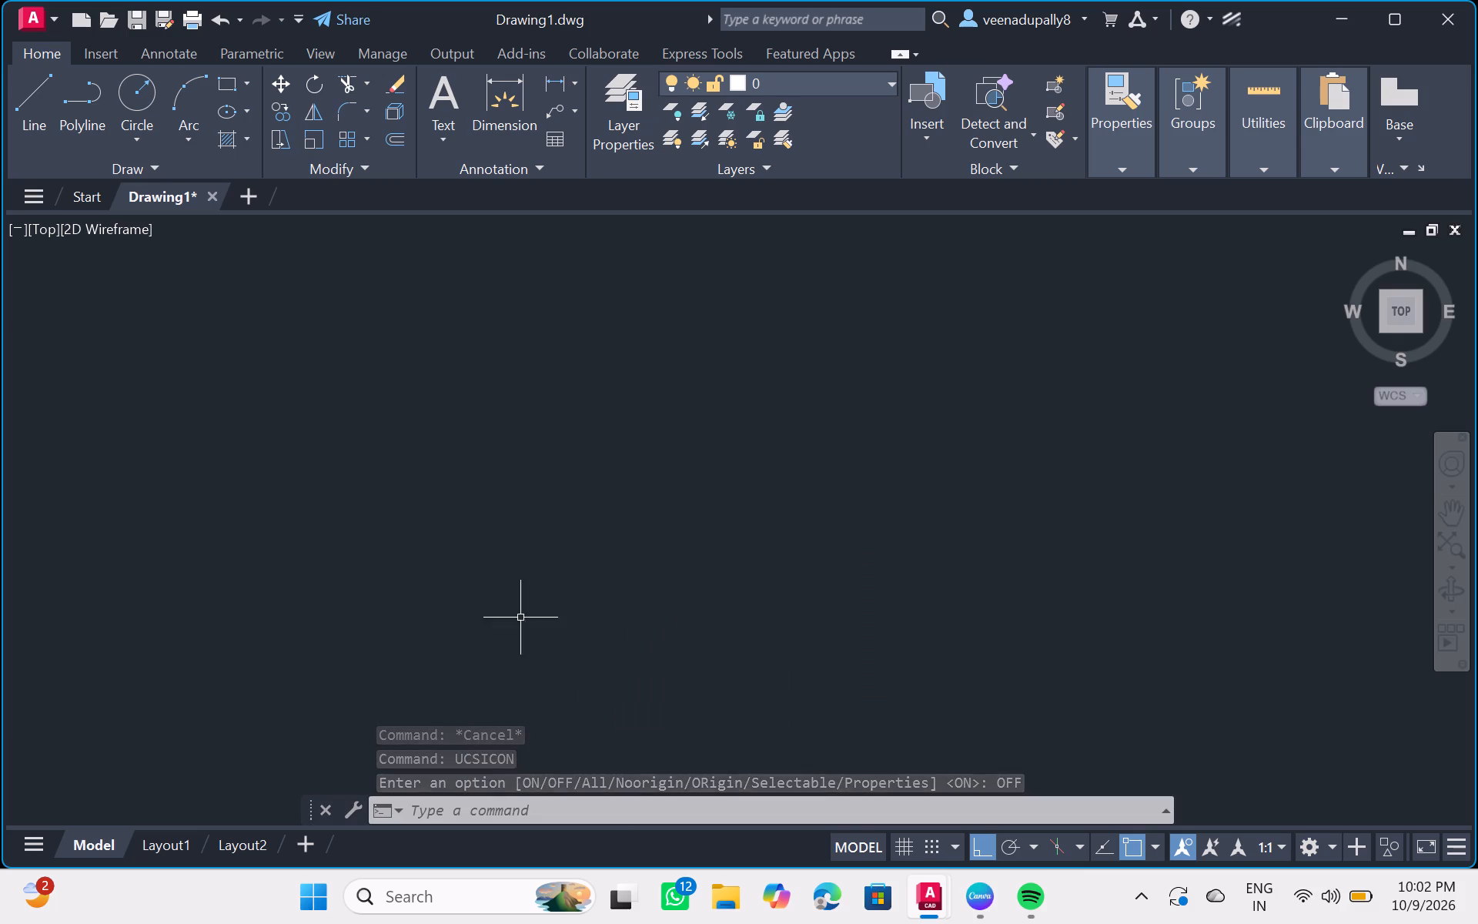
Configure the drawing units to a 0.00 length precision and a Millimeters insertion scale.
text(li)
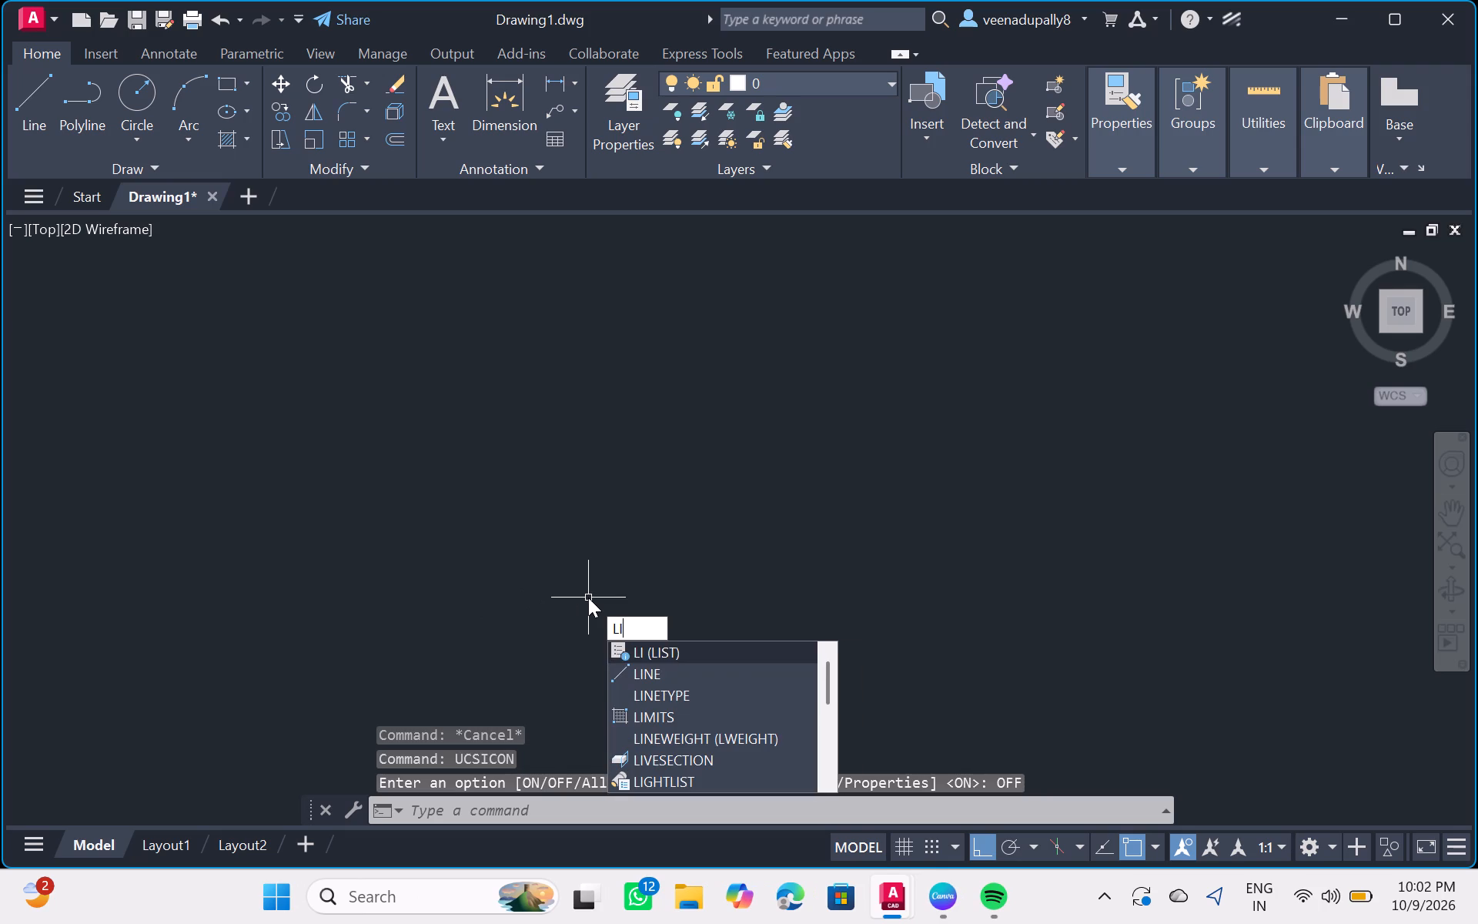
key(BackSpace)
key(BackSpace)
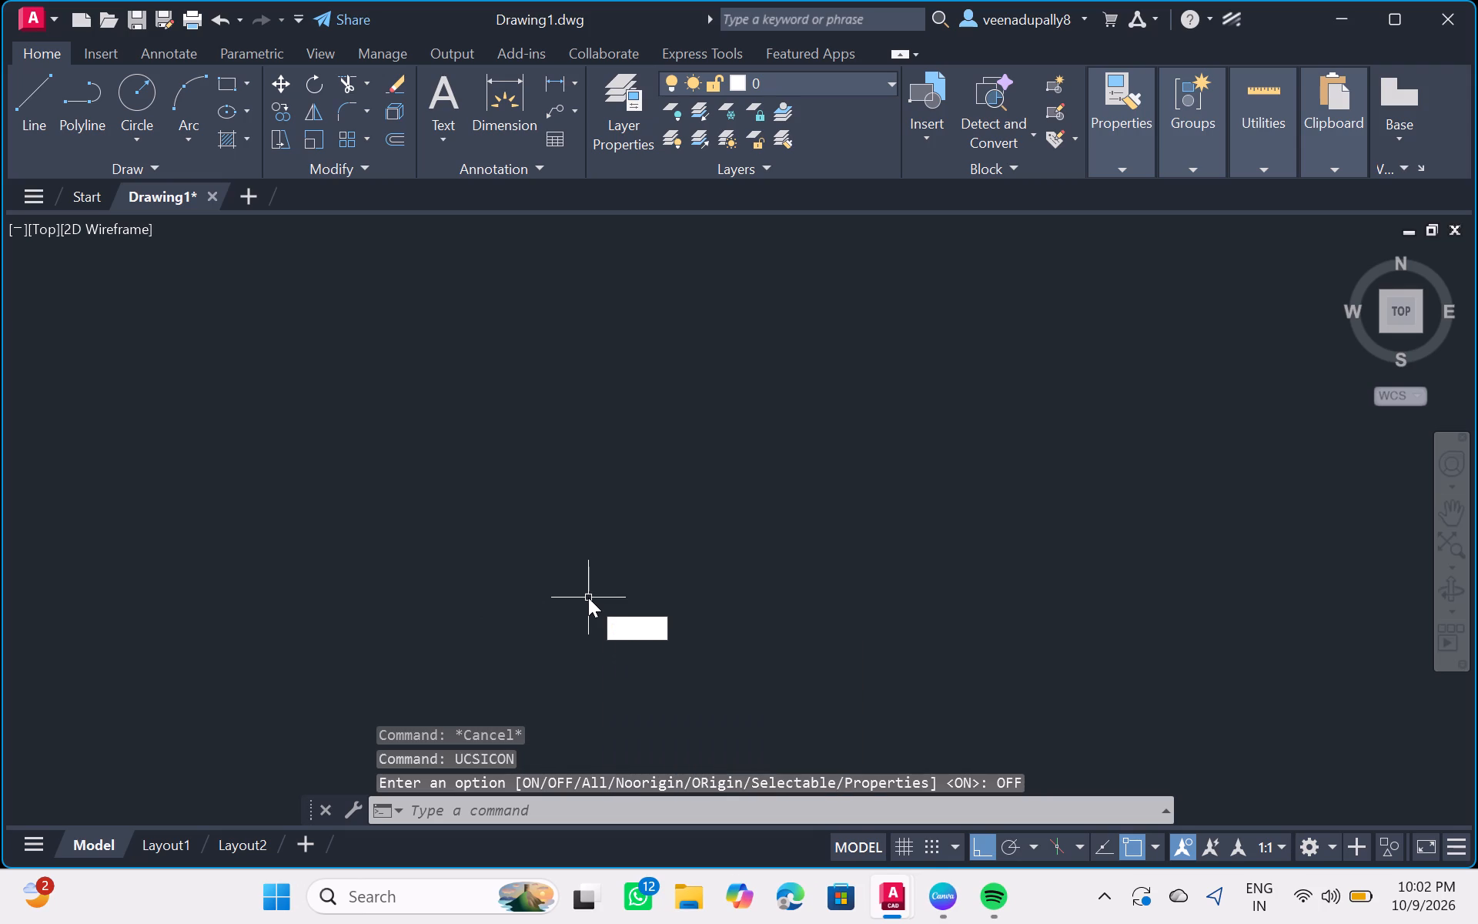
text(un)
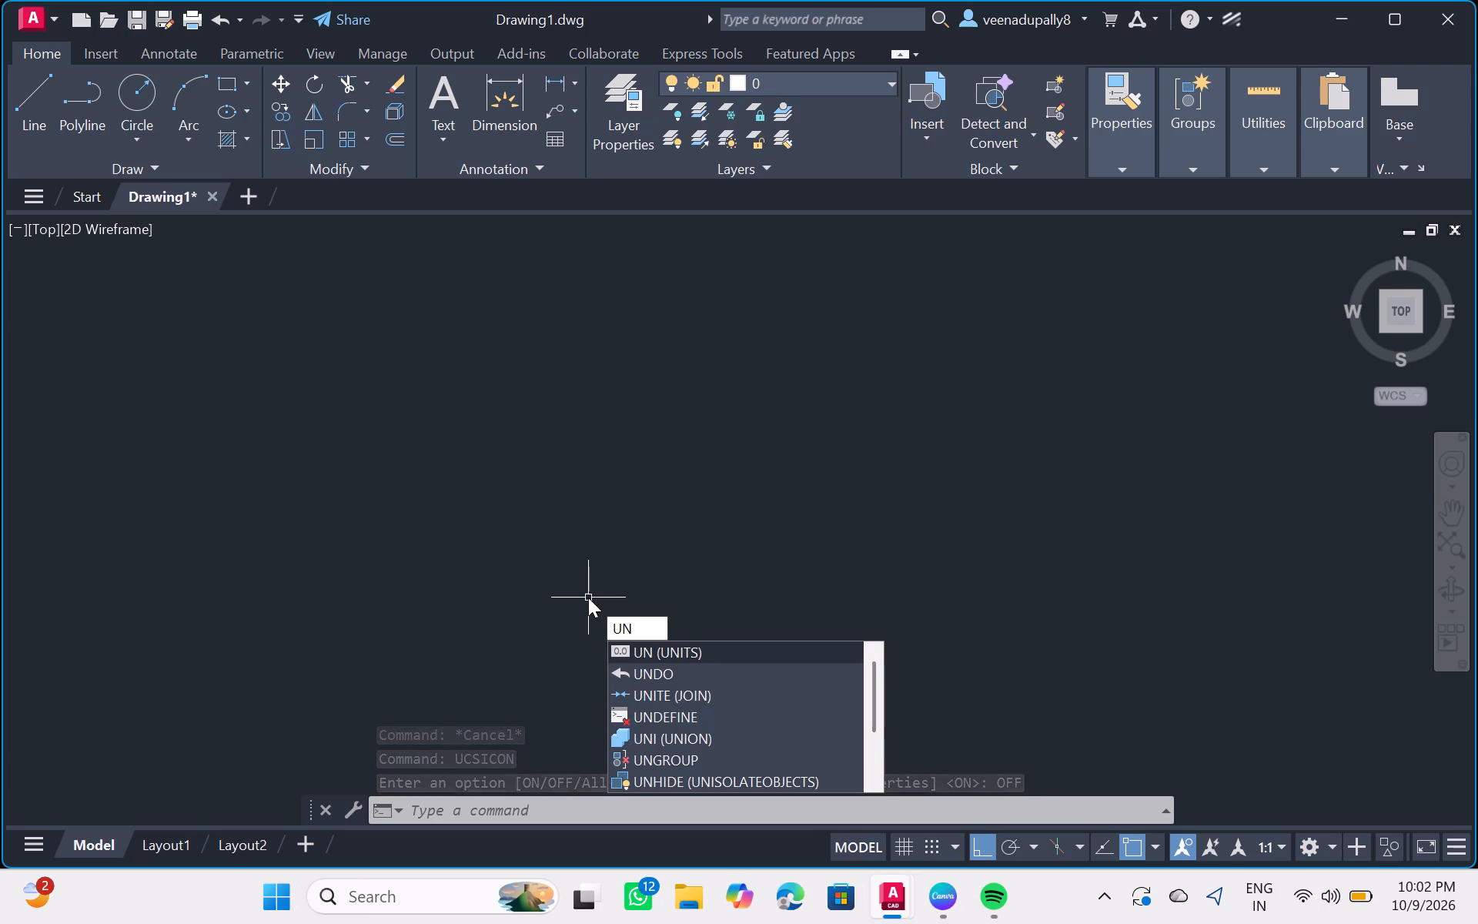
click(684, 646)
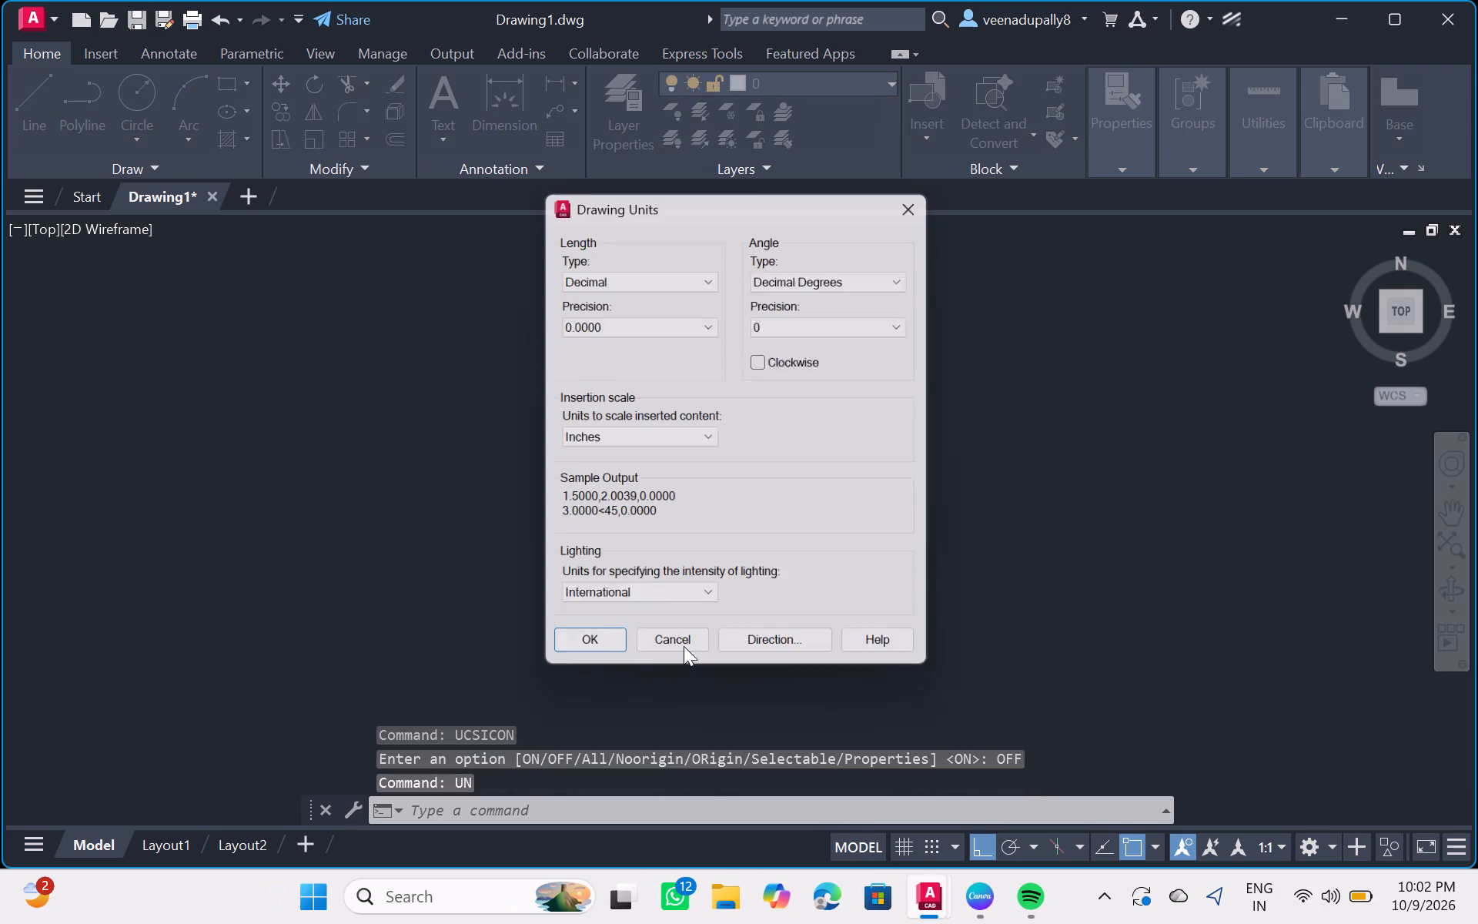
click(711, 324)
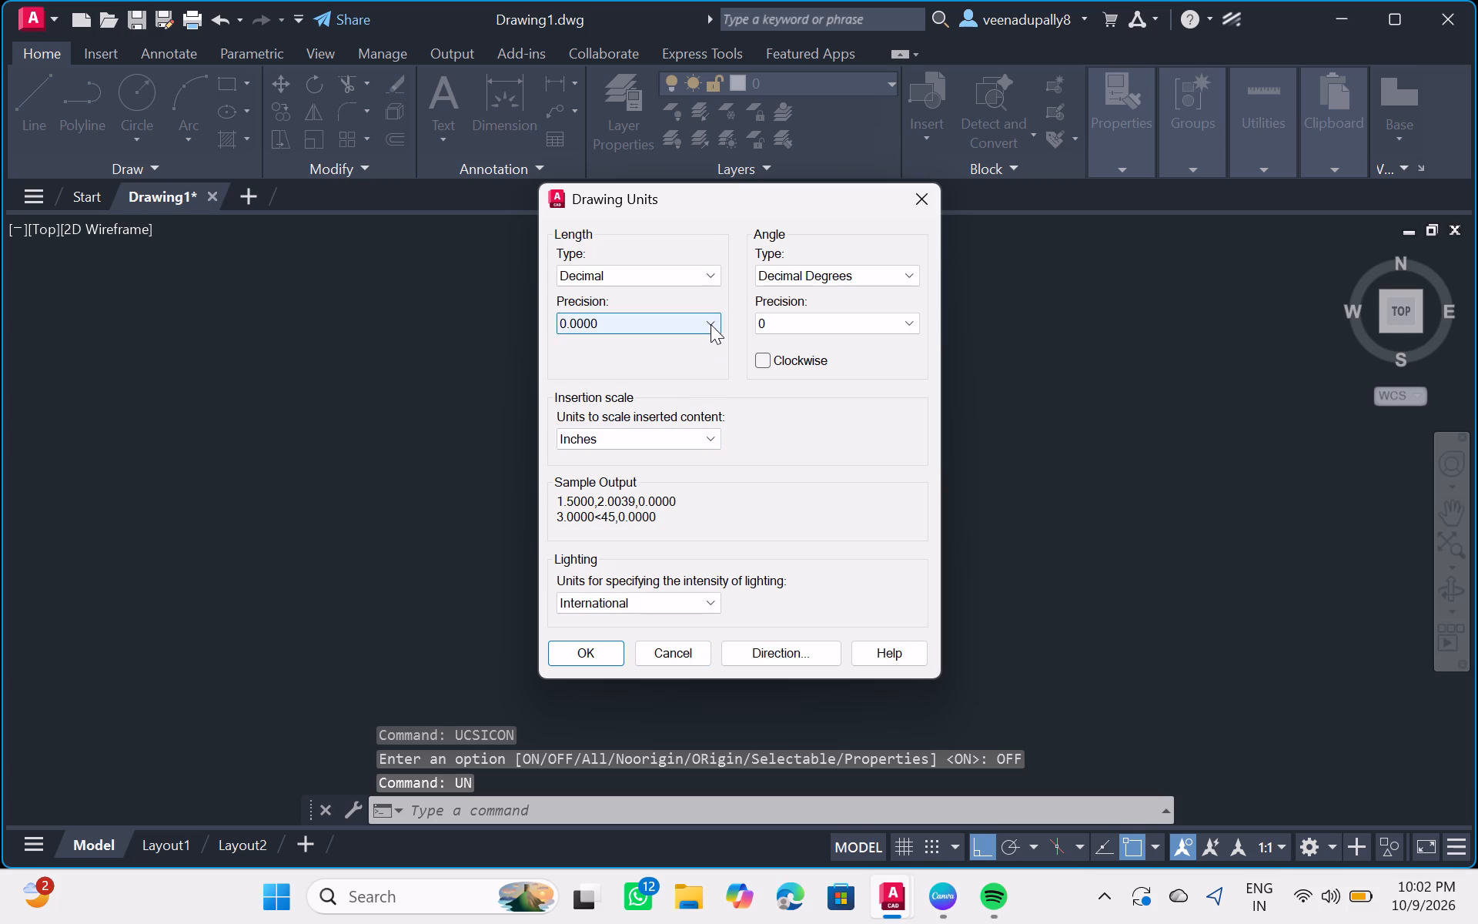
click(649, 373)
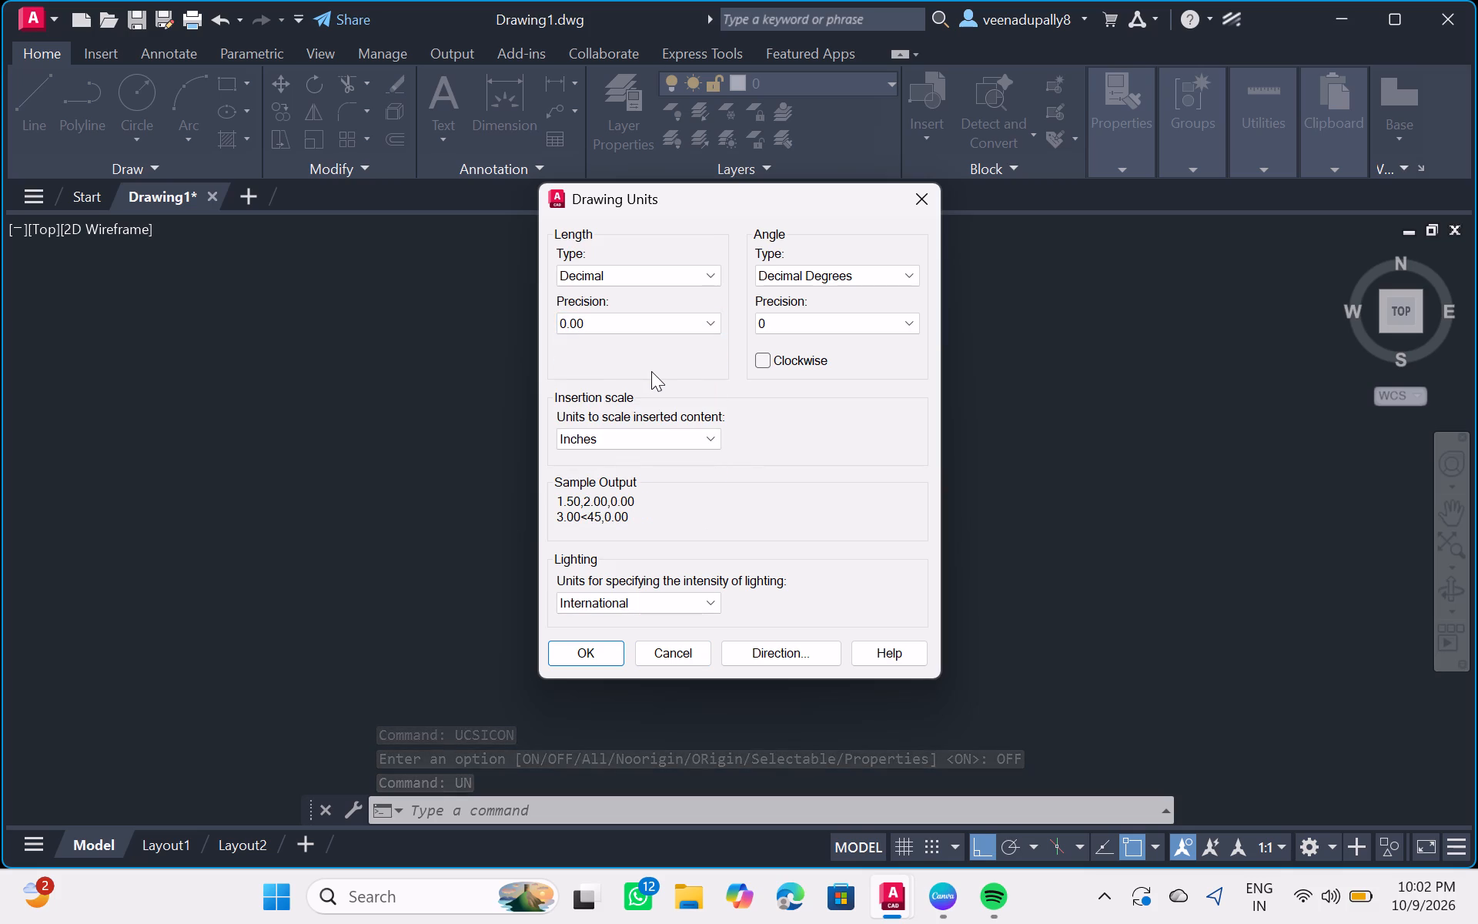
click(713, 431)
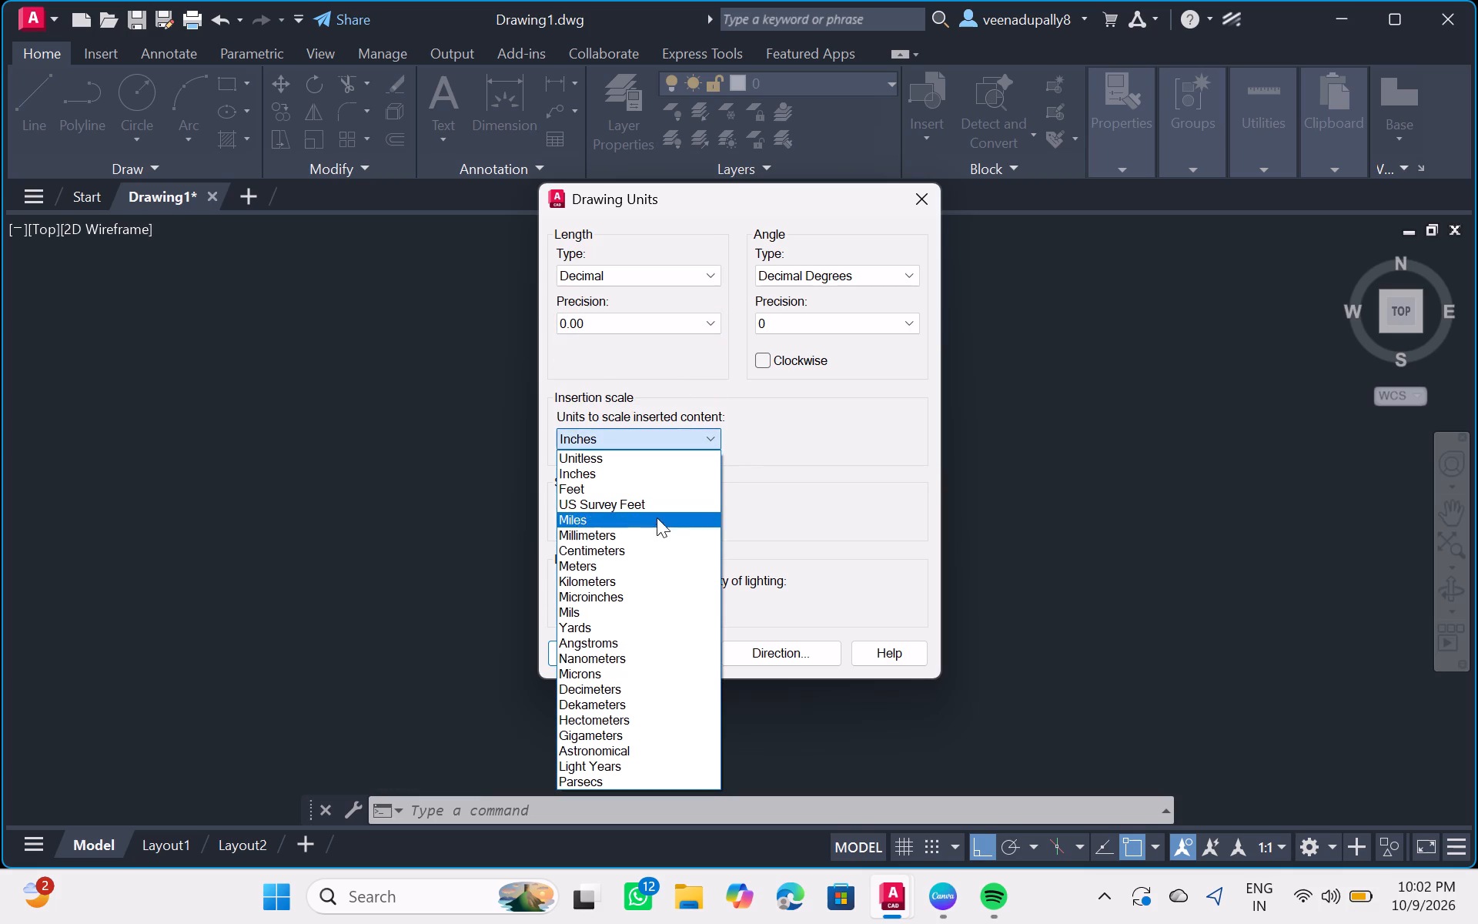
click(633, 535)
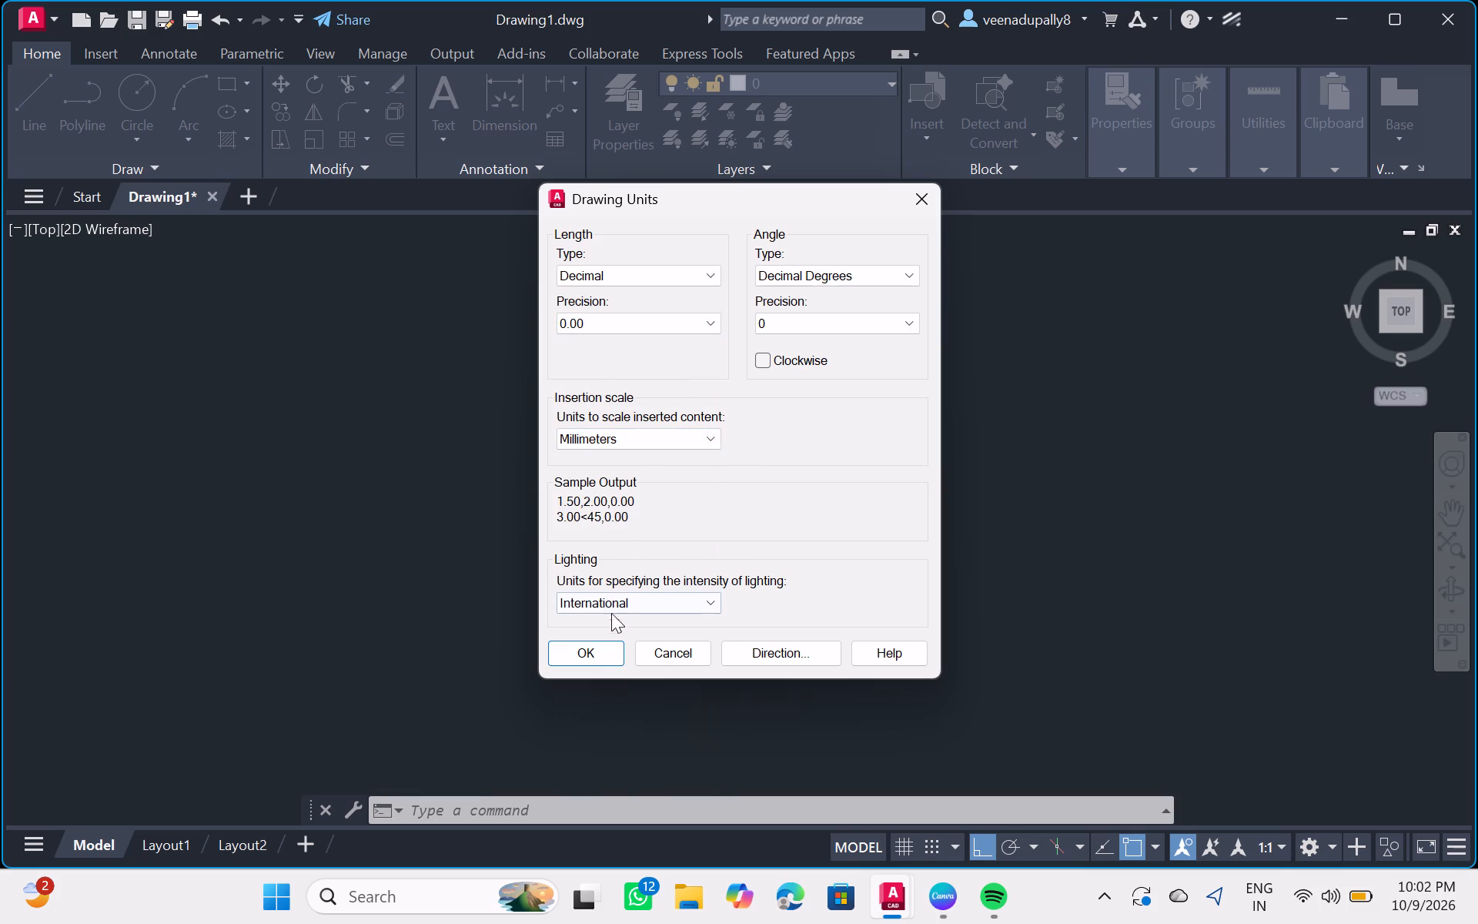
click(607, 652)
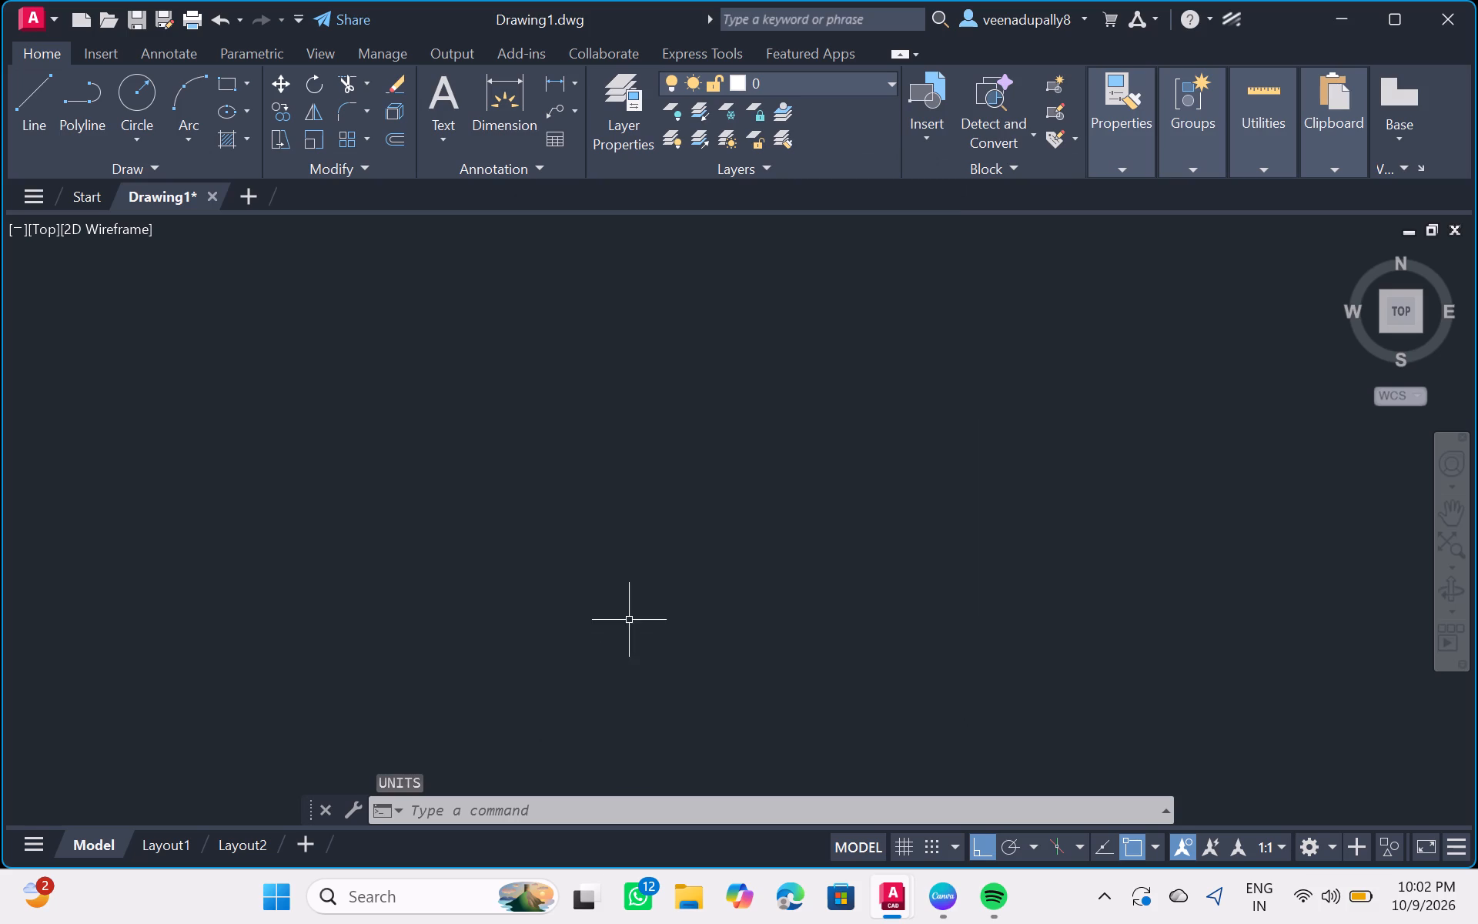
Set the model space limits to lower-left corner 1,1 and upper-right corner 100,100, and apply Zoom All.
text(limi)
key(Return)
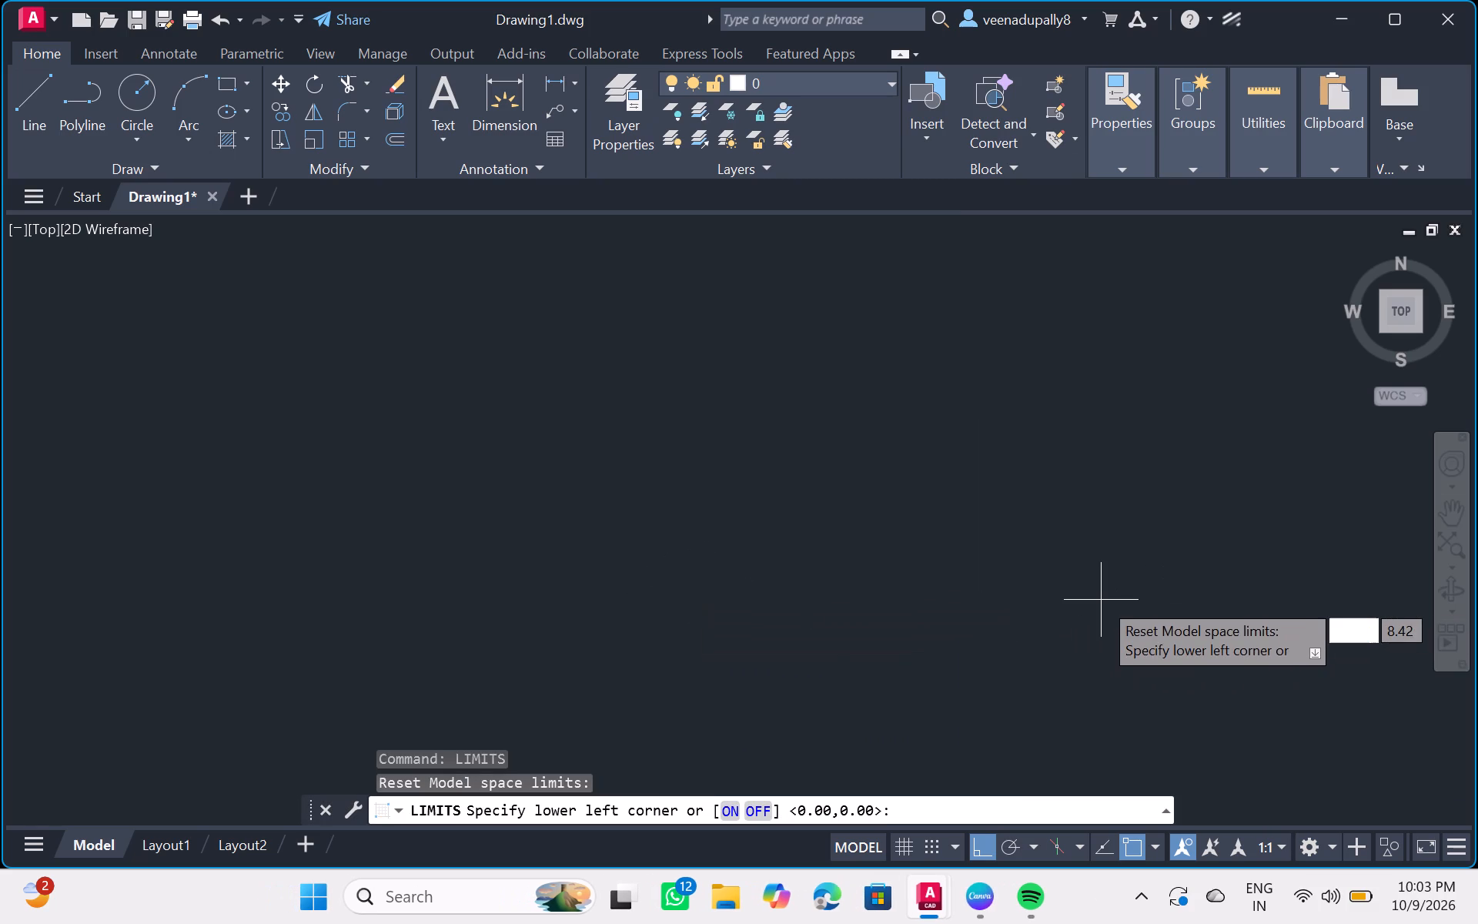
key(1)
text(,1)
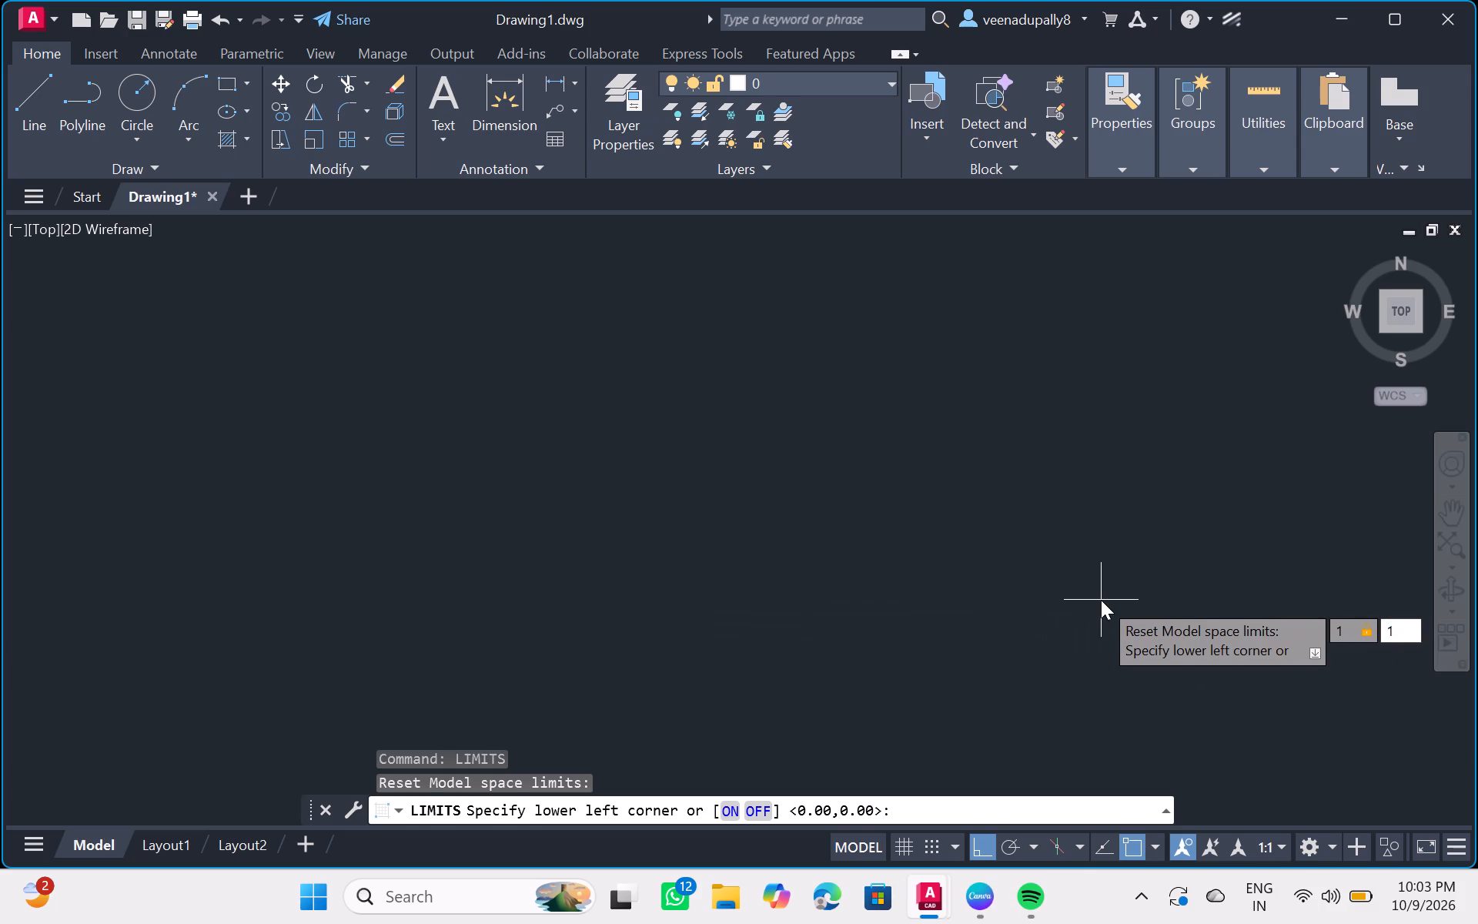
key(Return)
key(1)
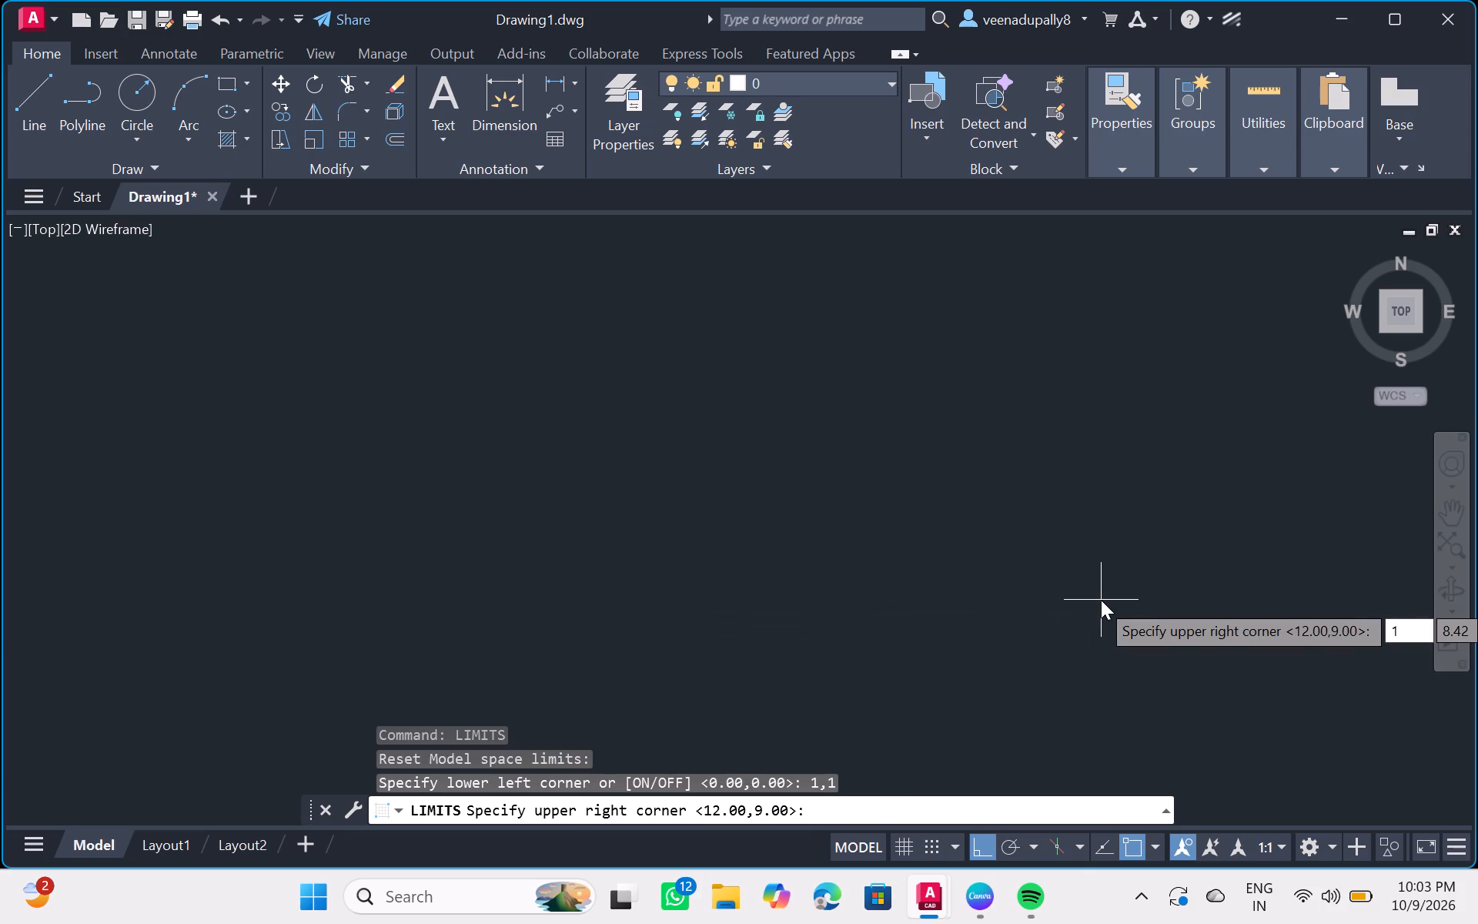
text(00)
text(,100)
key(Return)
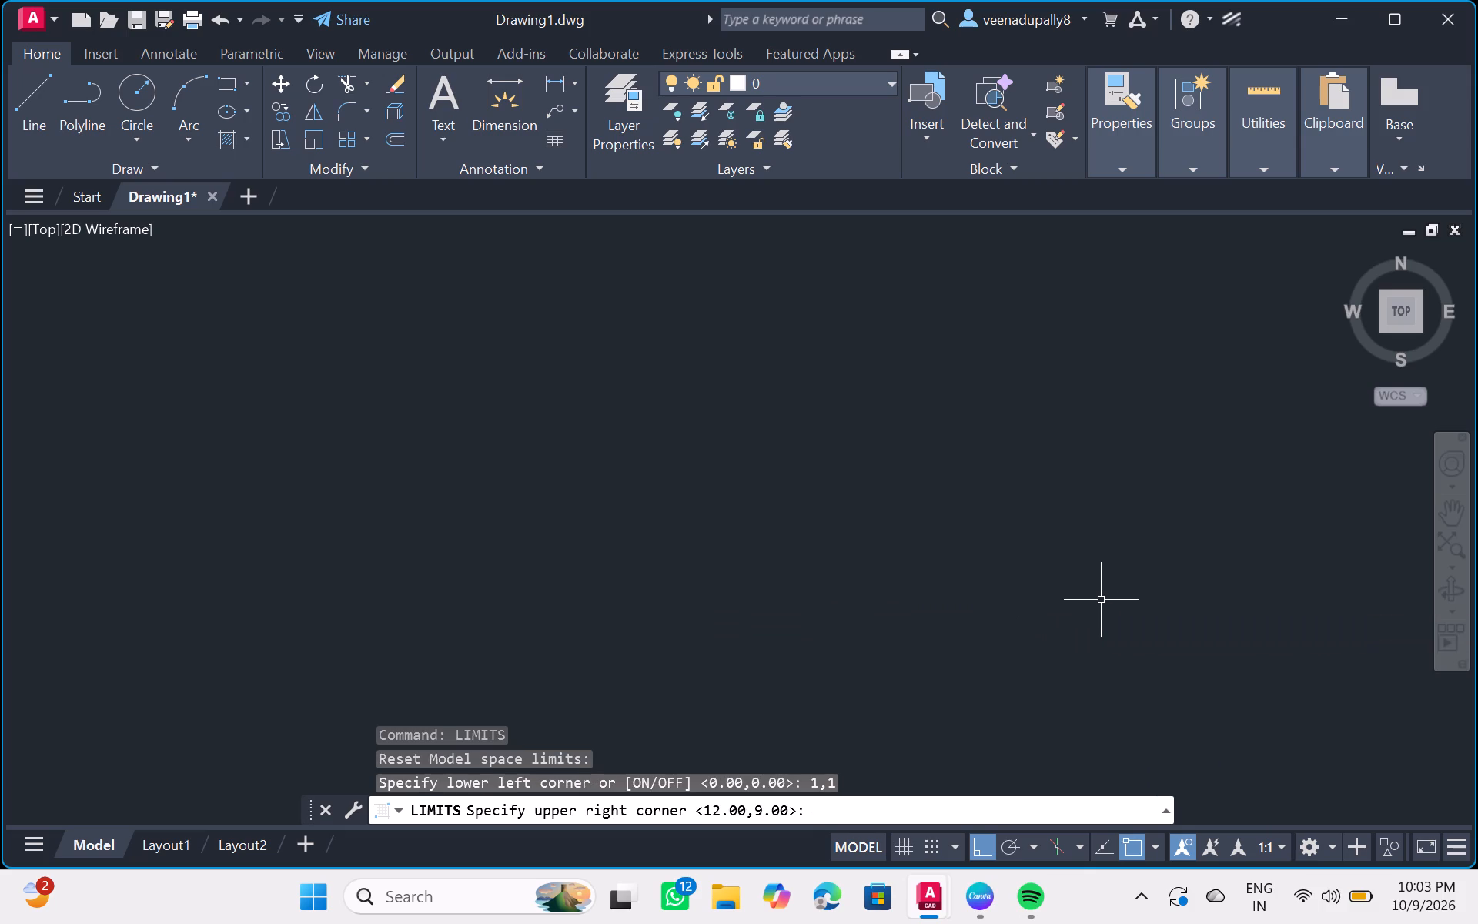
key(z)
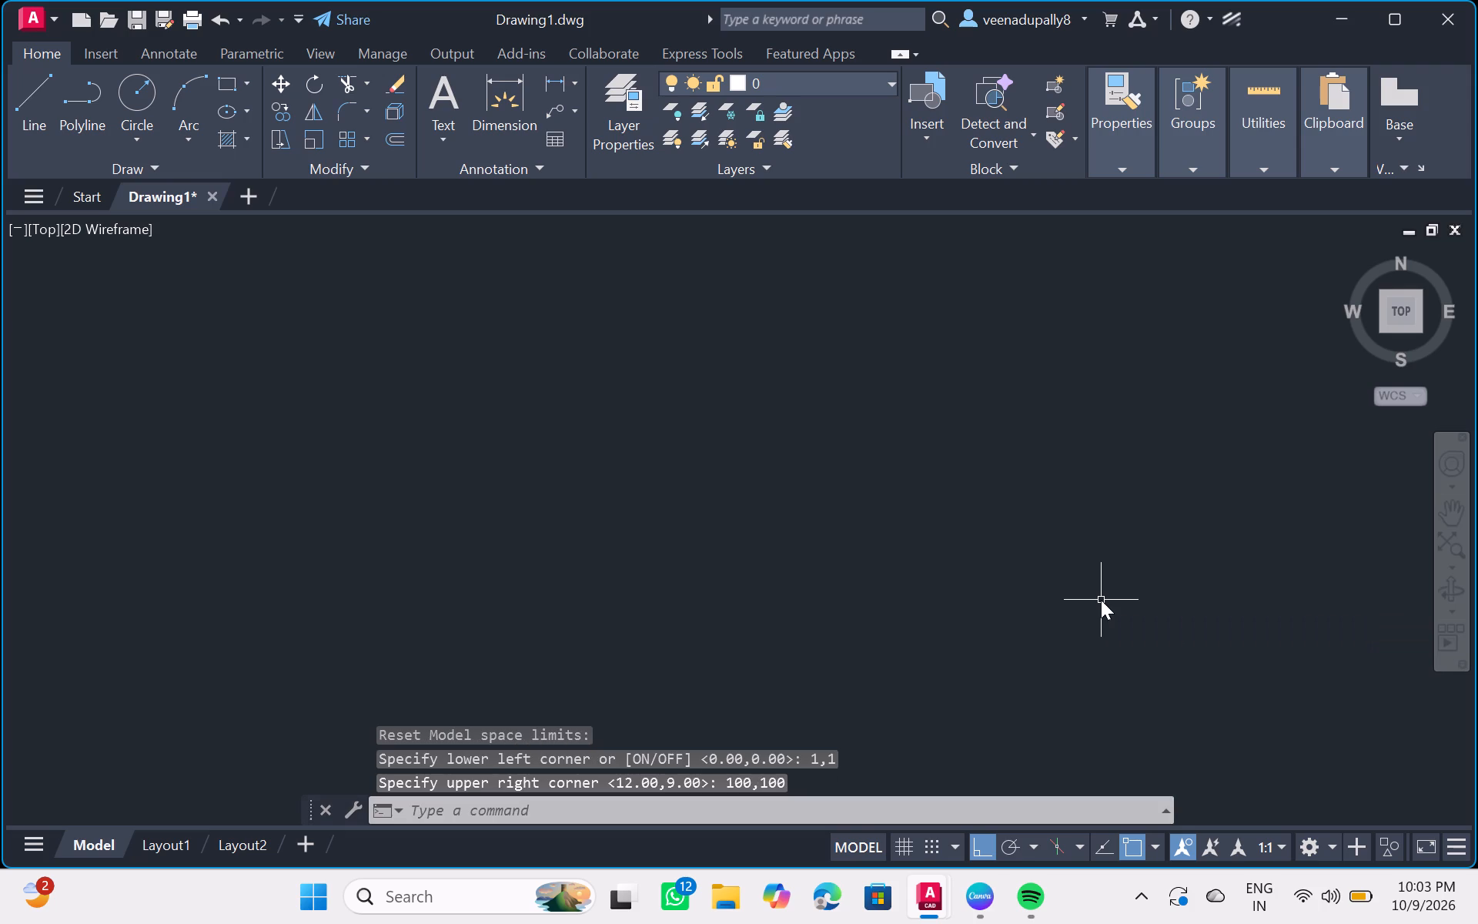
key(Return)
key(a)
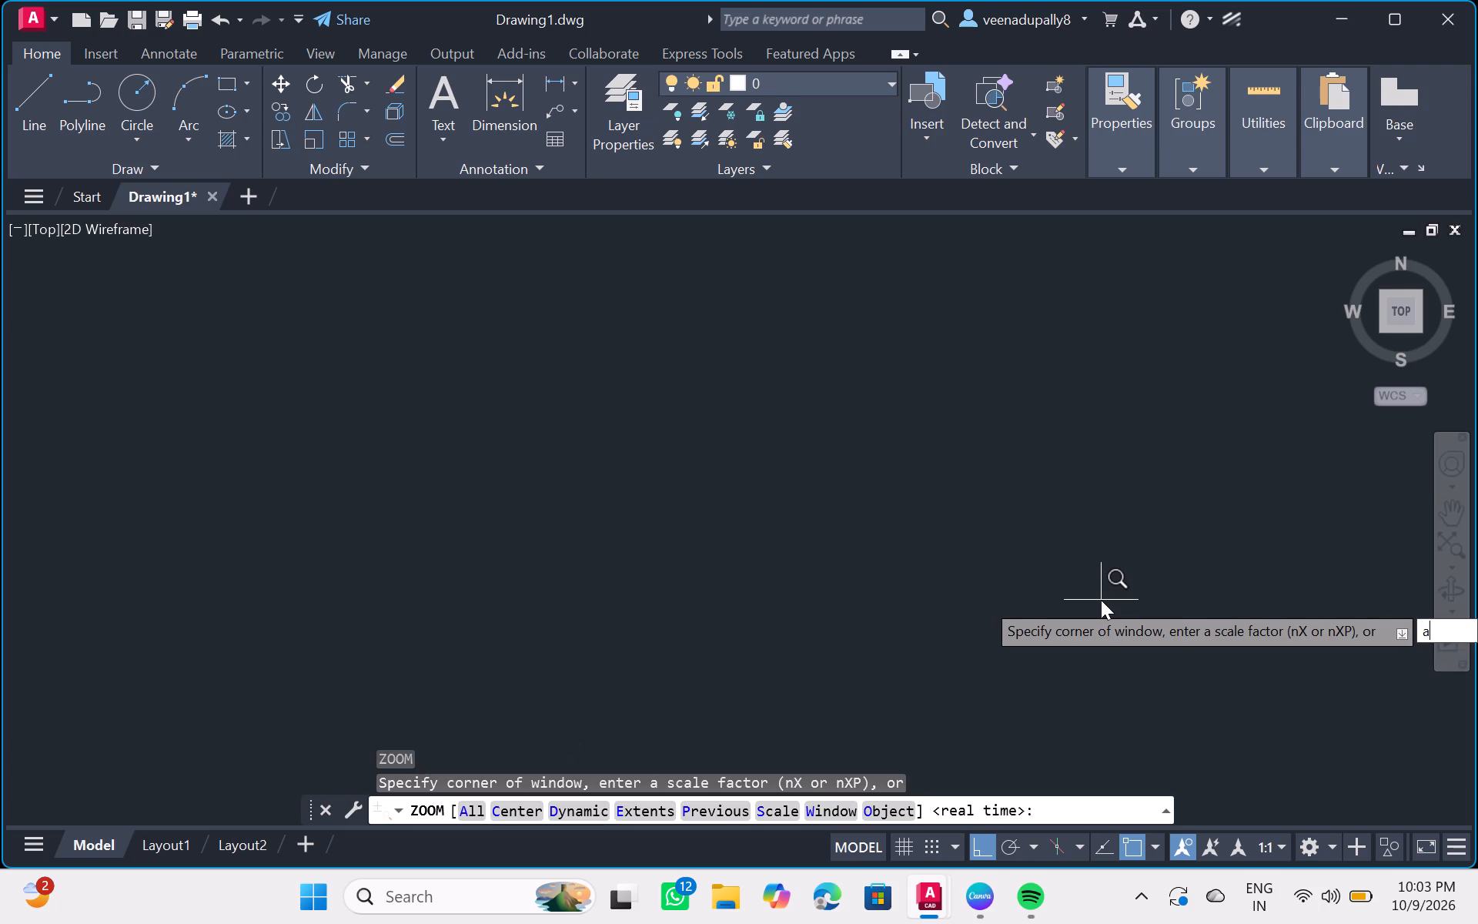
key(Return)
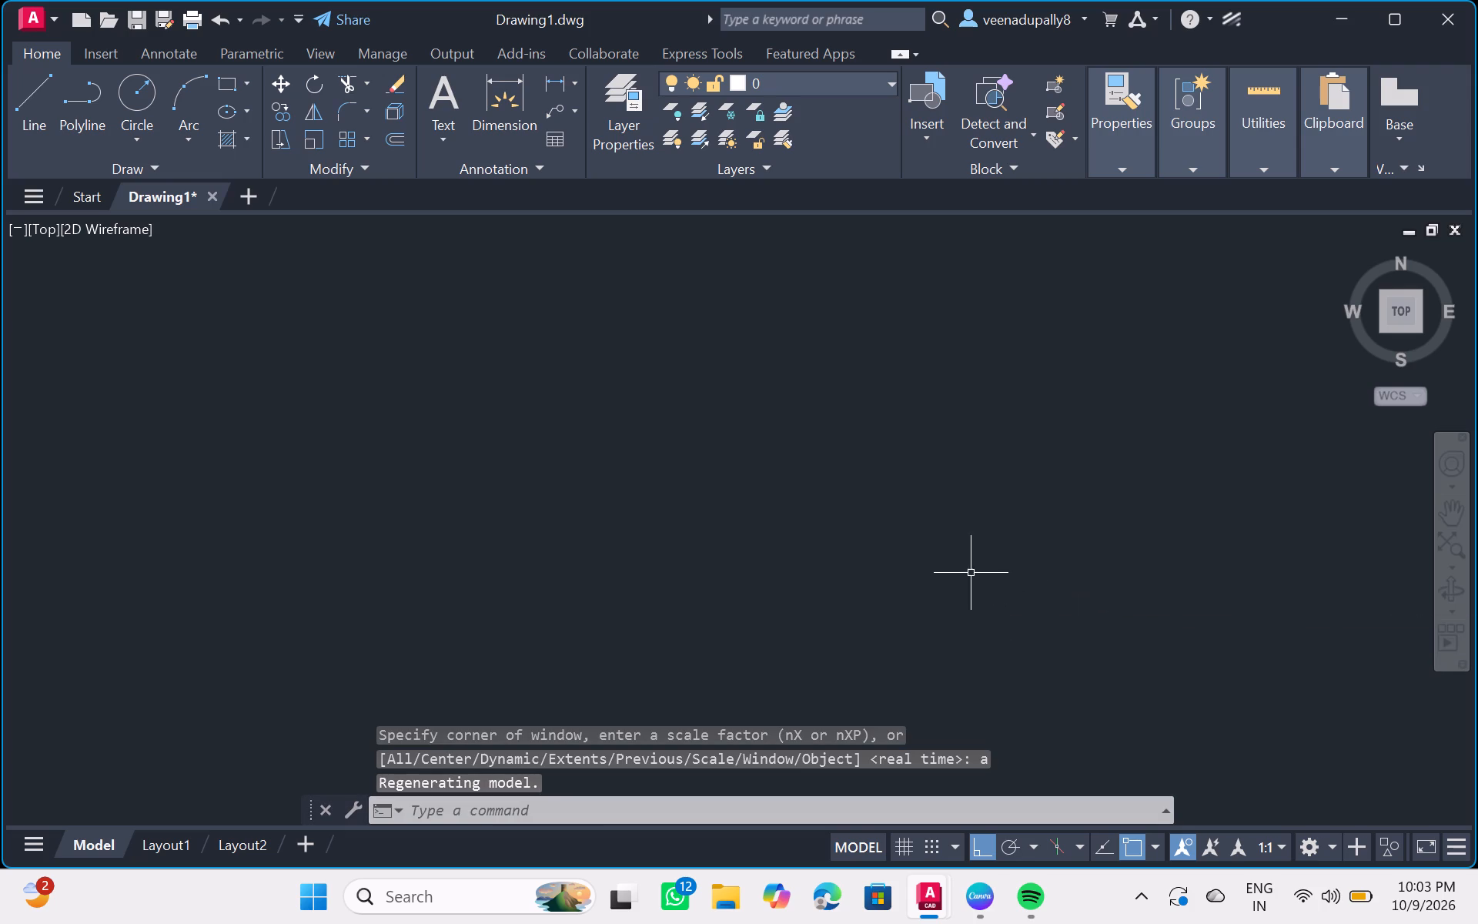
Draw a horizontal line 80 mm long, running to the right from a freely placed start point.
click(33, 85)
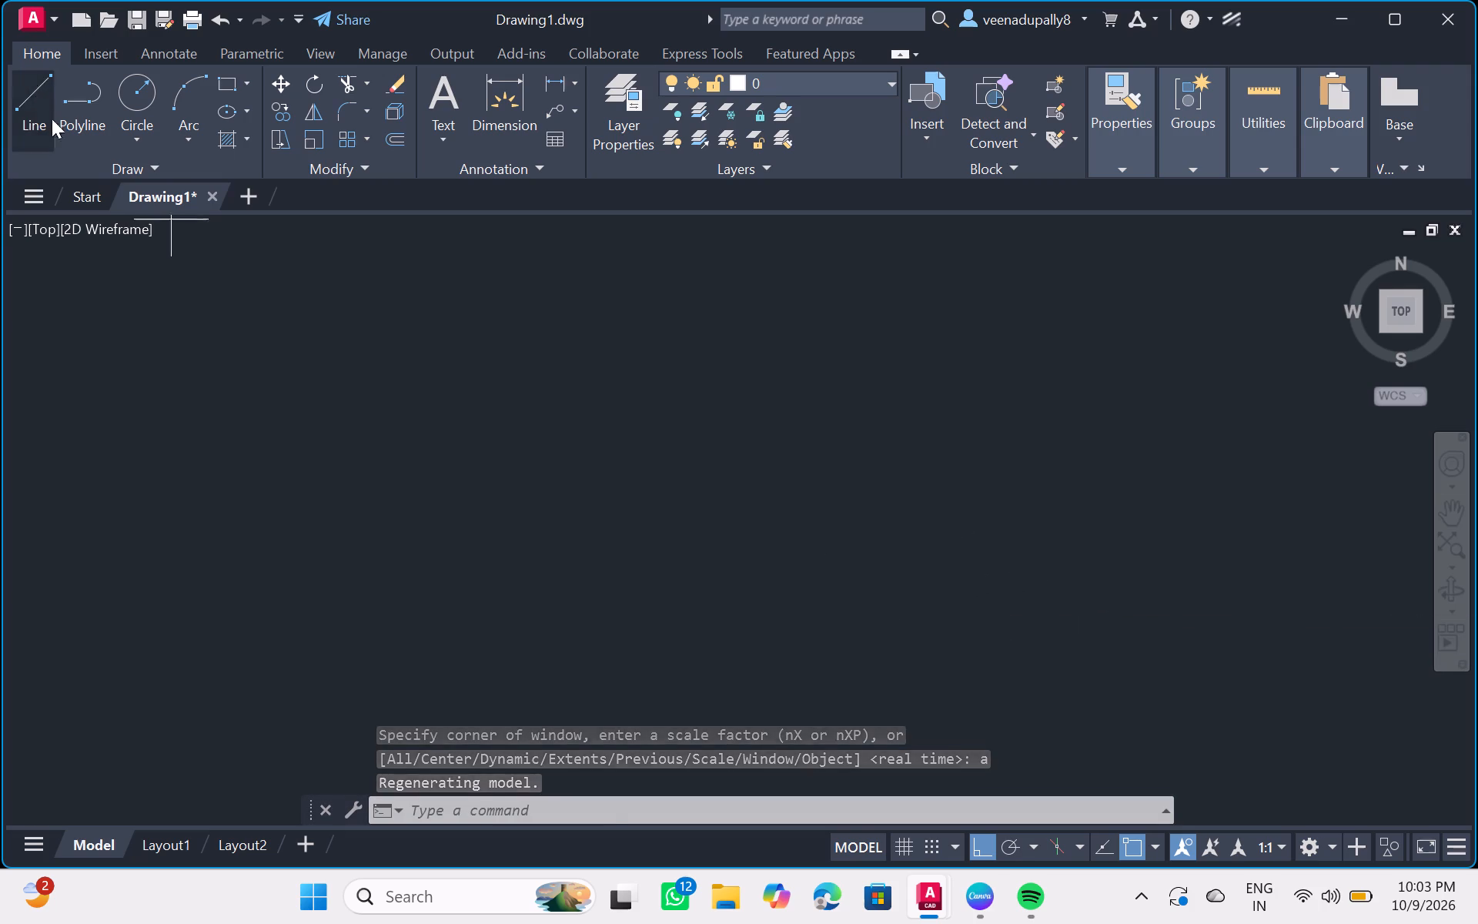
scroll(735, 632, down, 1)
scroll(734, 631, up, 1)
scroll(734, 631, down, 1)
scroll(733, 631, up, 1)
scroll(705, 628, down, 1)
scroll(704, 628, up, 1)
scroll(704, 628, down, 1)
scroll(701, 628, up, 1)
click(624, 624)
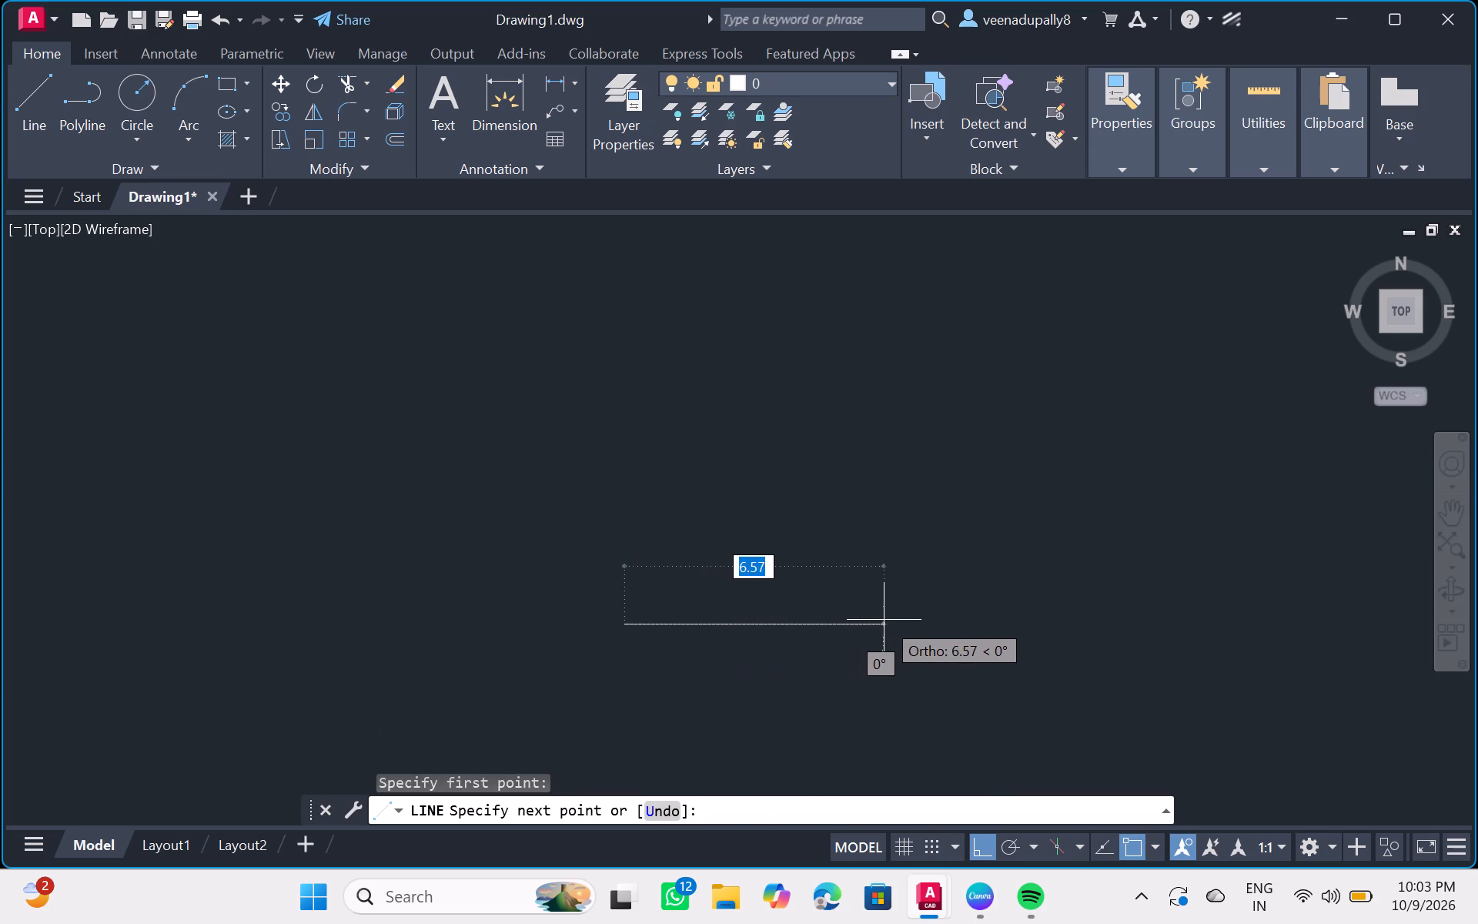
text(80)
key(Return)
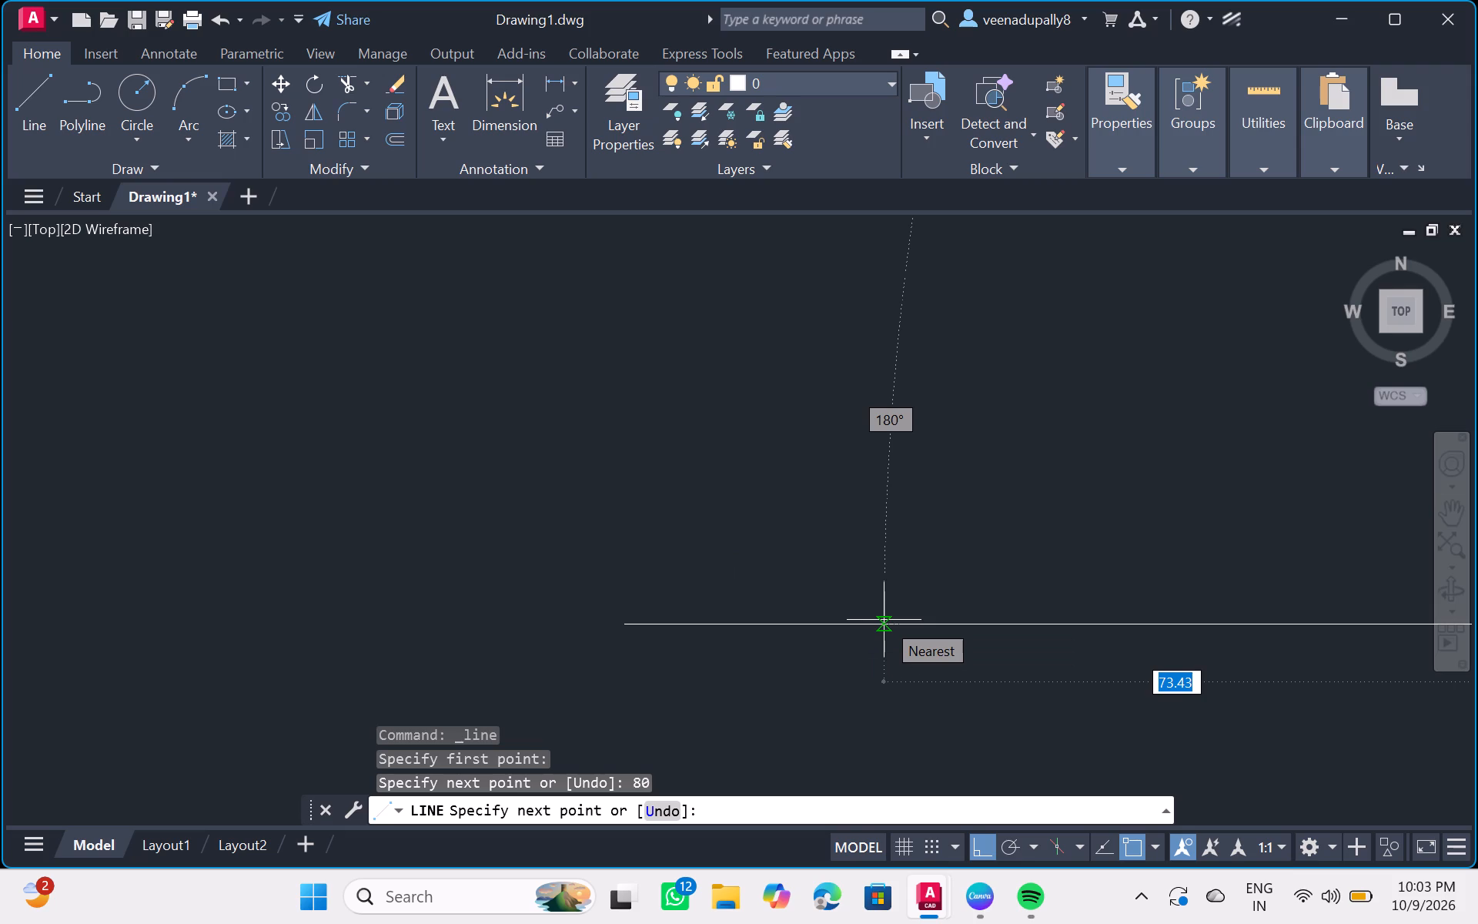
key(Escape)
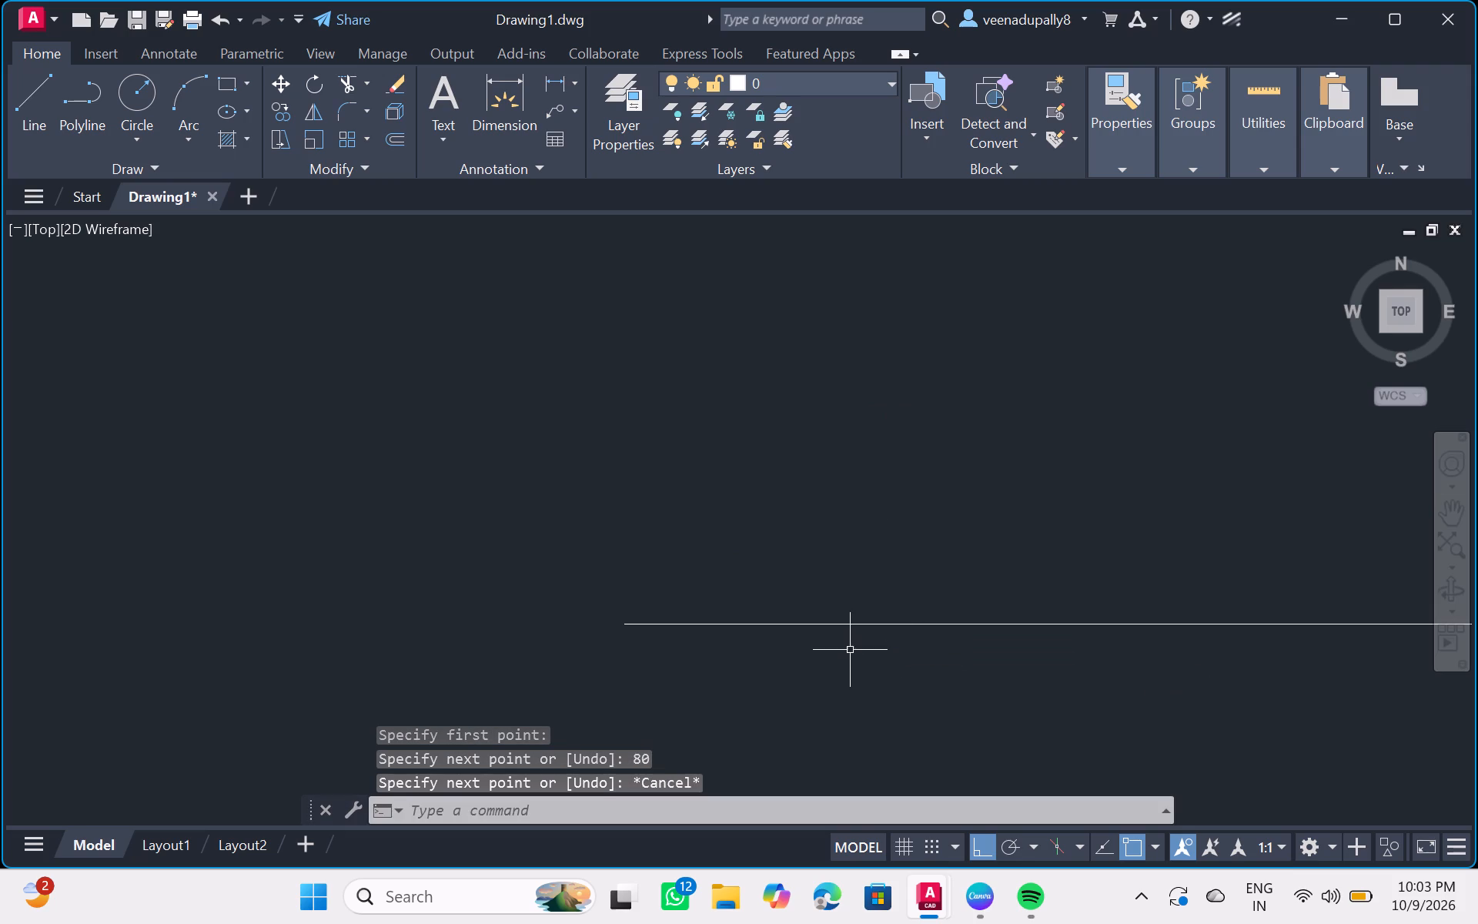
Draw a vertical line upward from the left endpoint of the 80 mm horizontal line.
scroll(851, 661, down, 5)
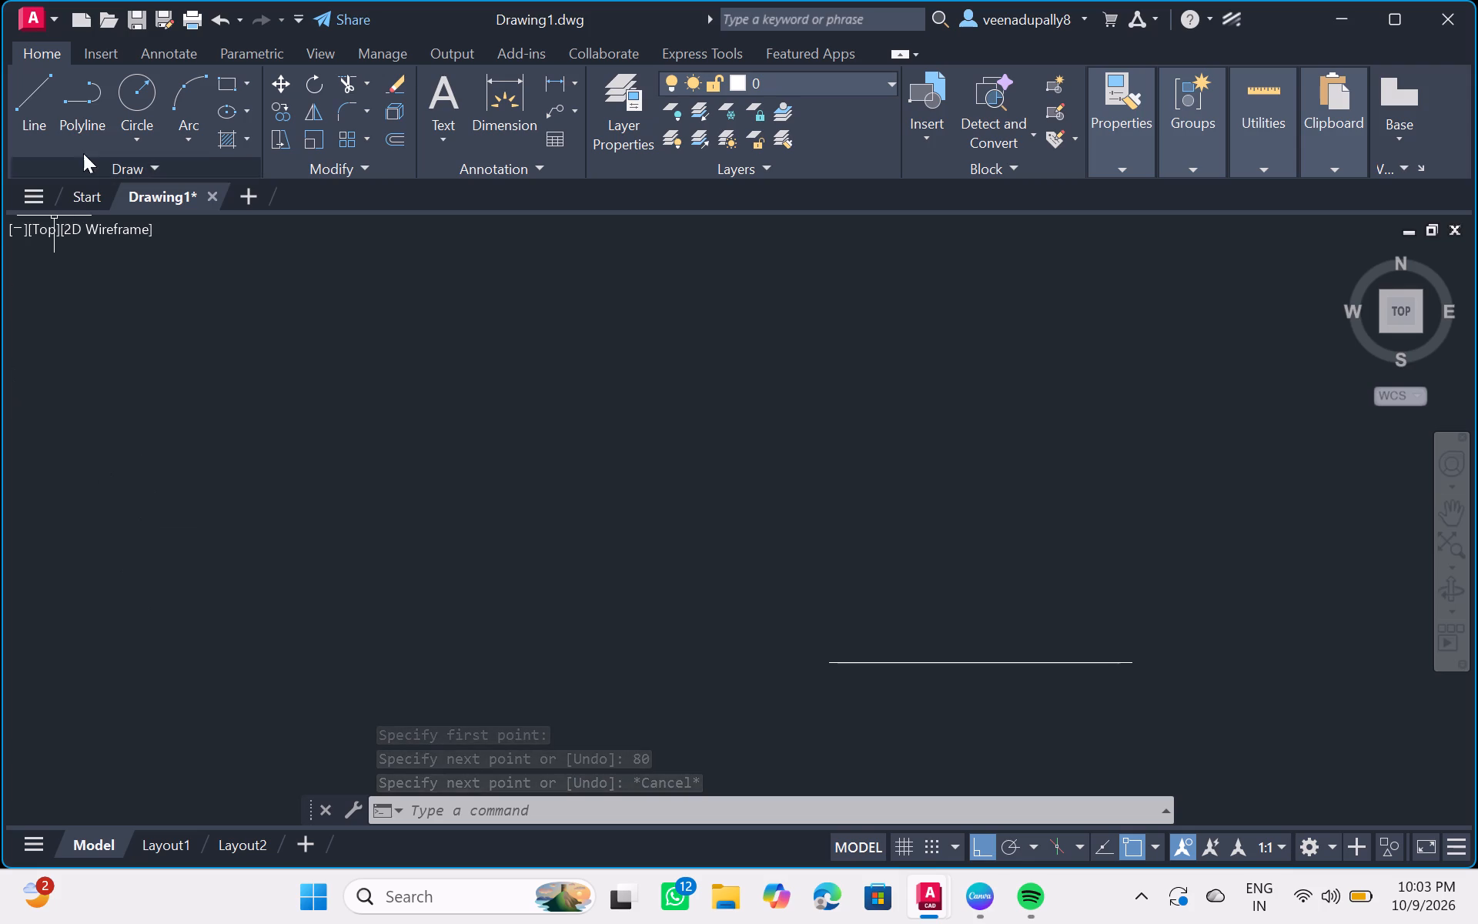
click(23, 97)
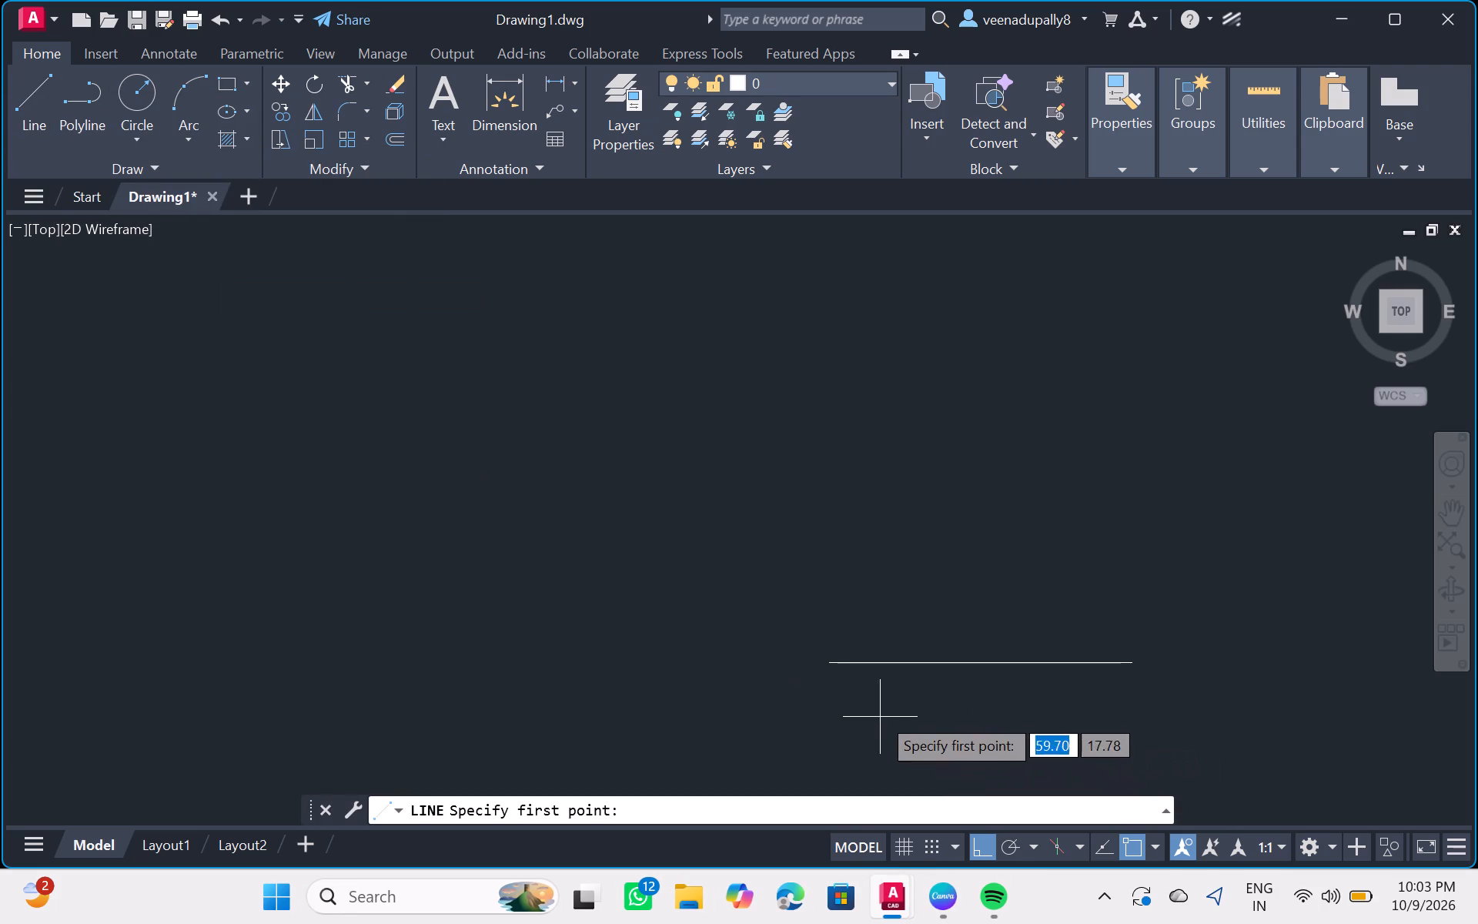
click(836, 665)
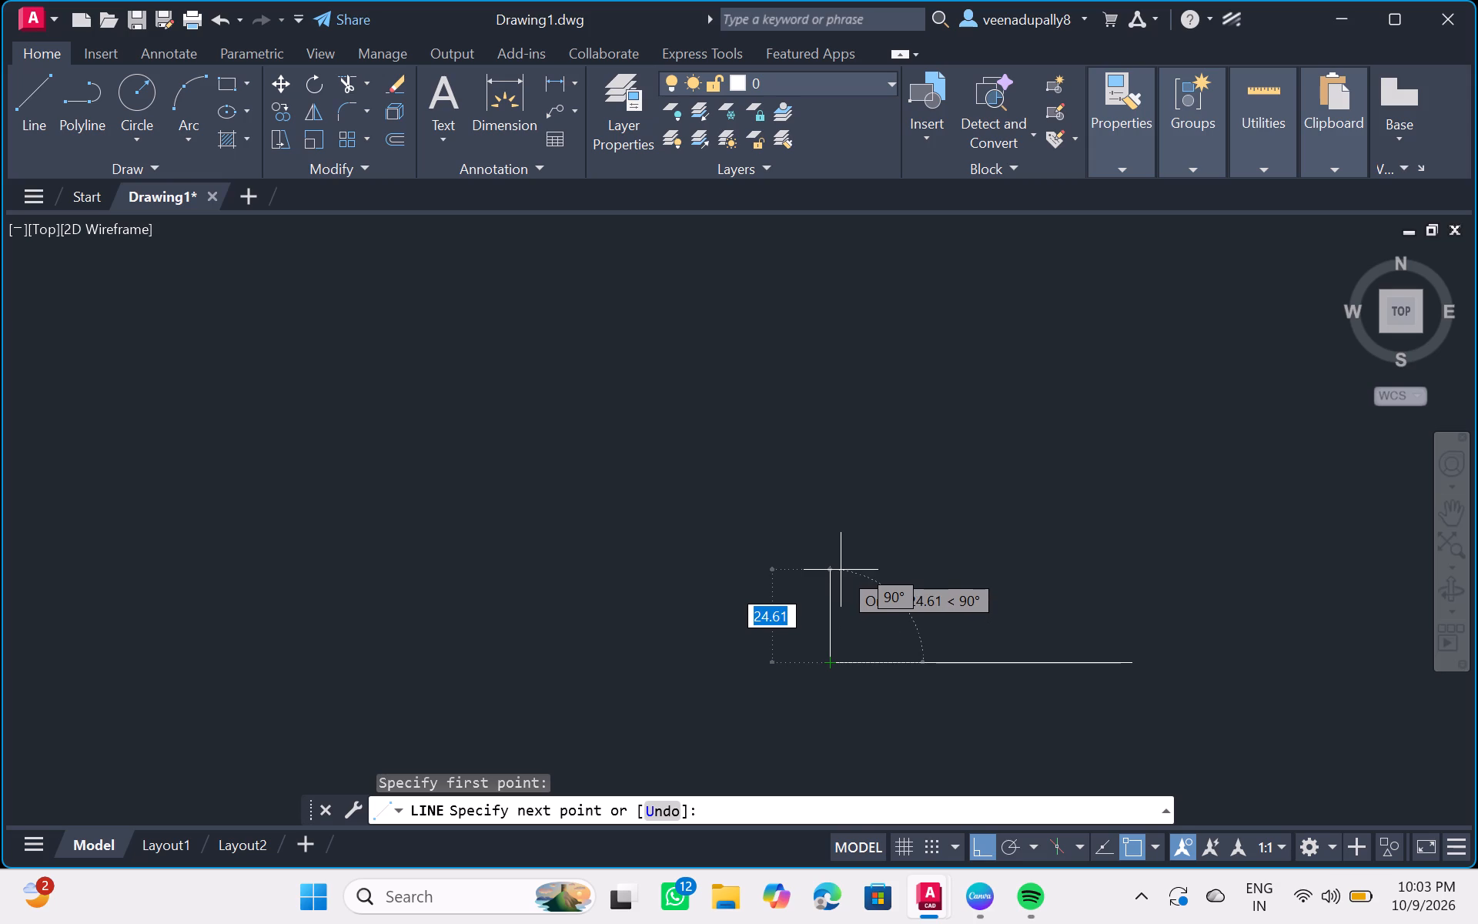
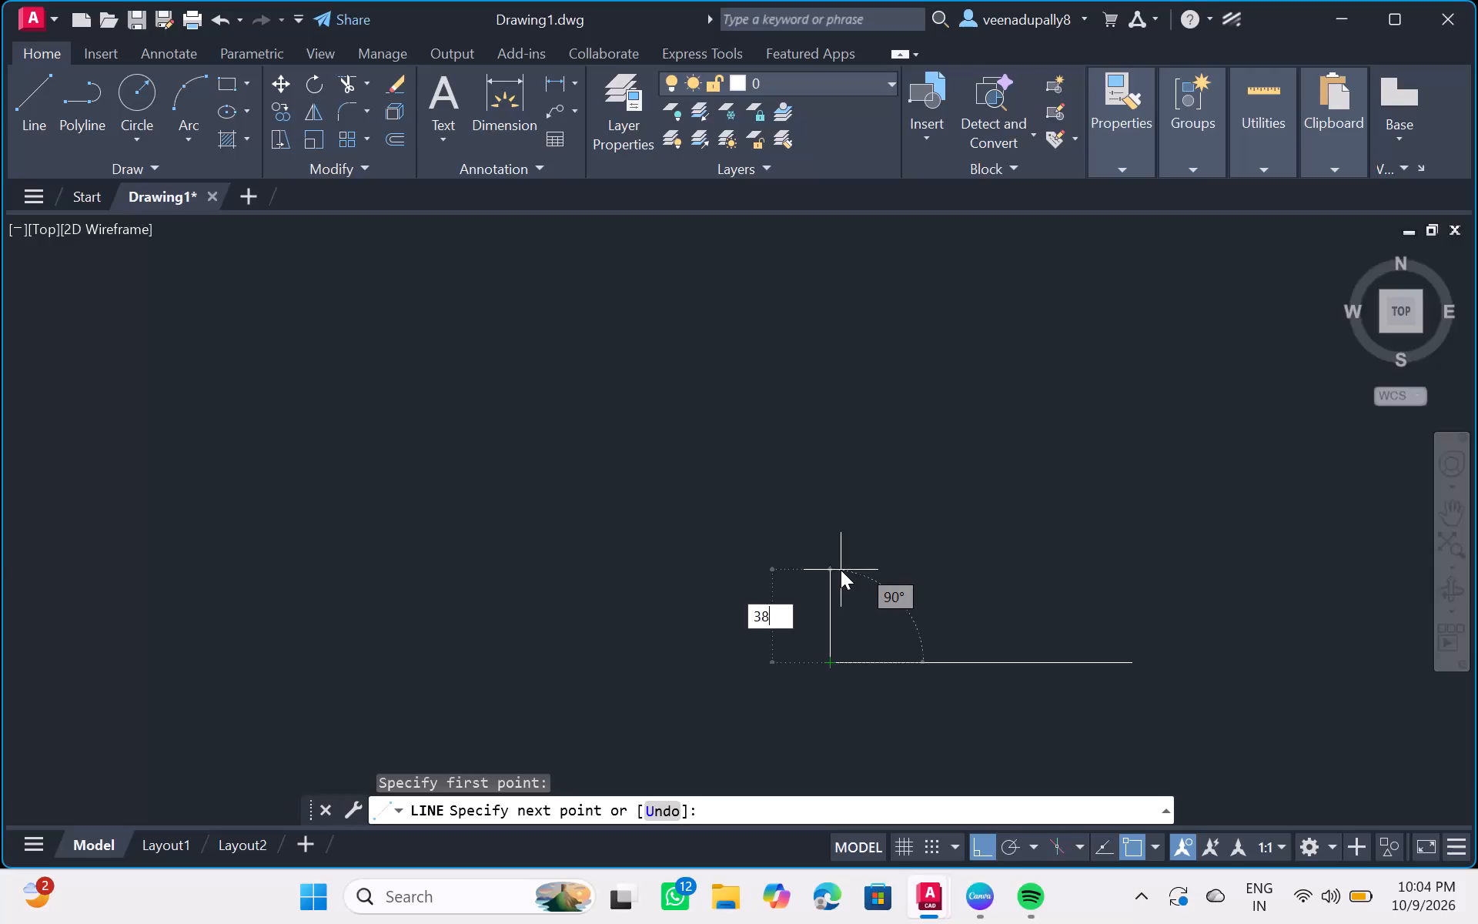
Finish the vertical side at 38 mm and continue from its upper end with a 106 mm horizontal line to the right.
key(Return)
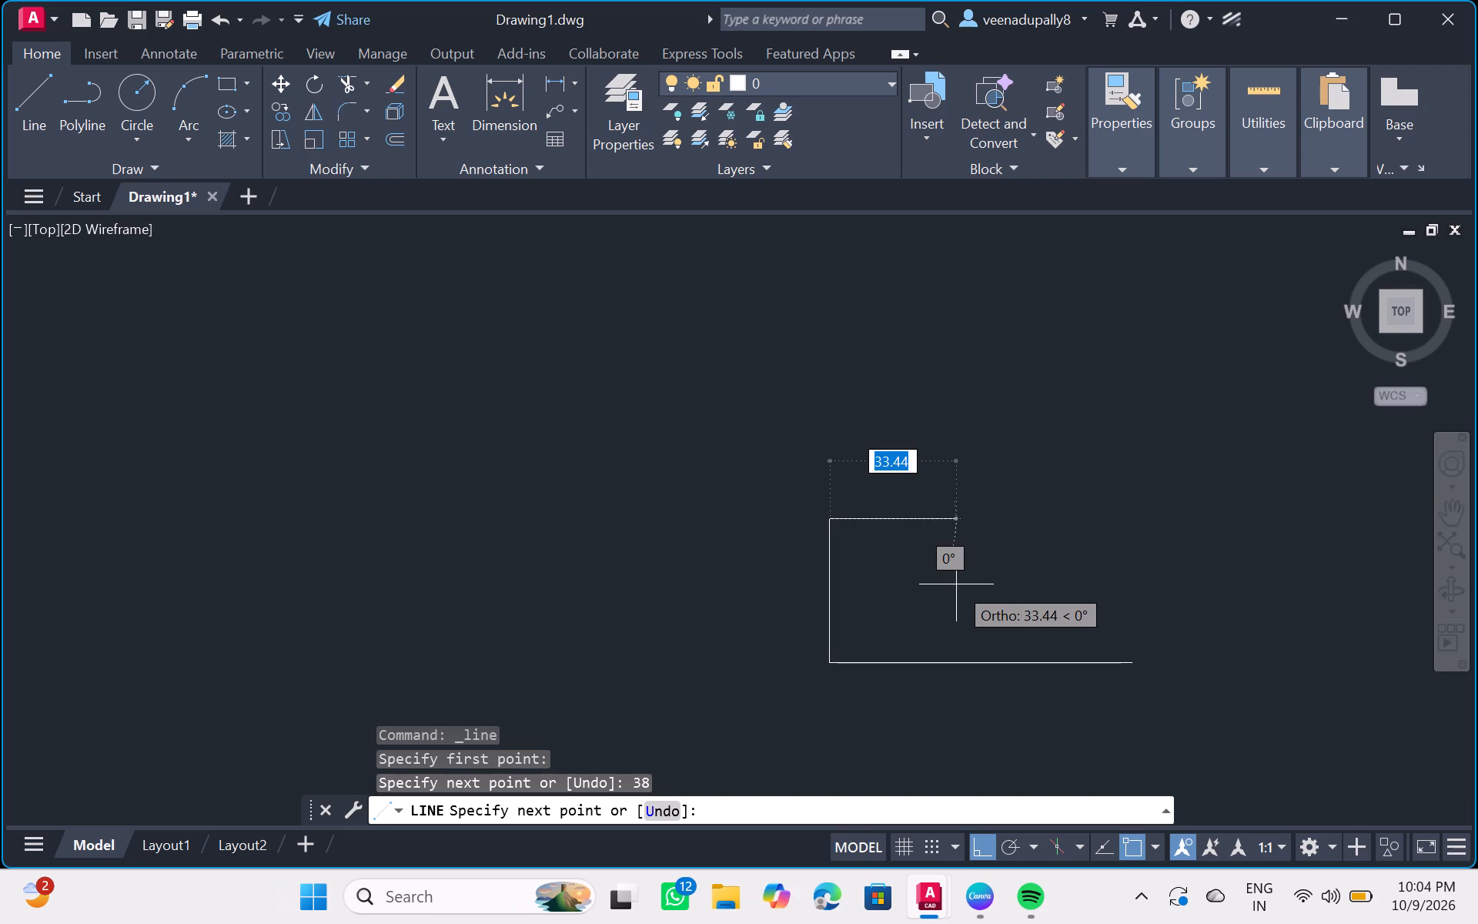
key(1)
text(06)
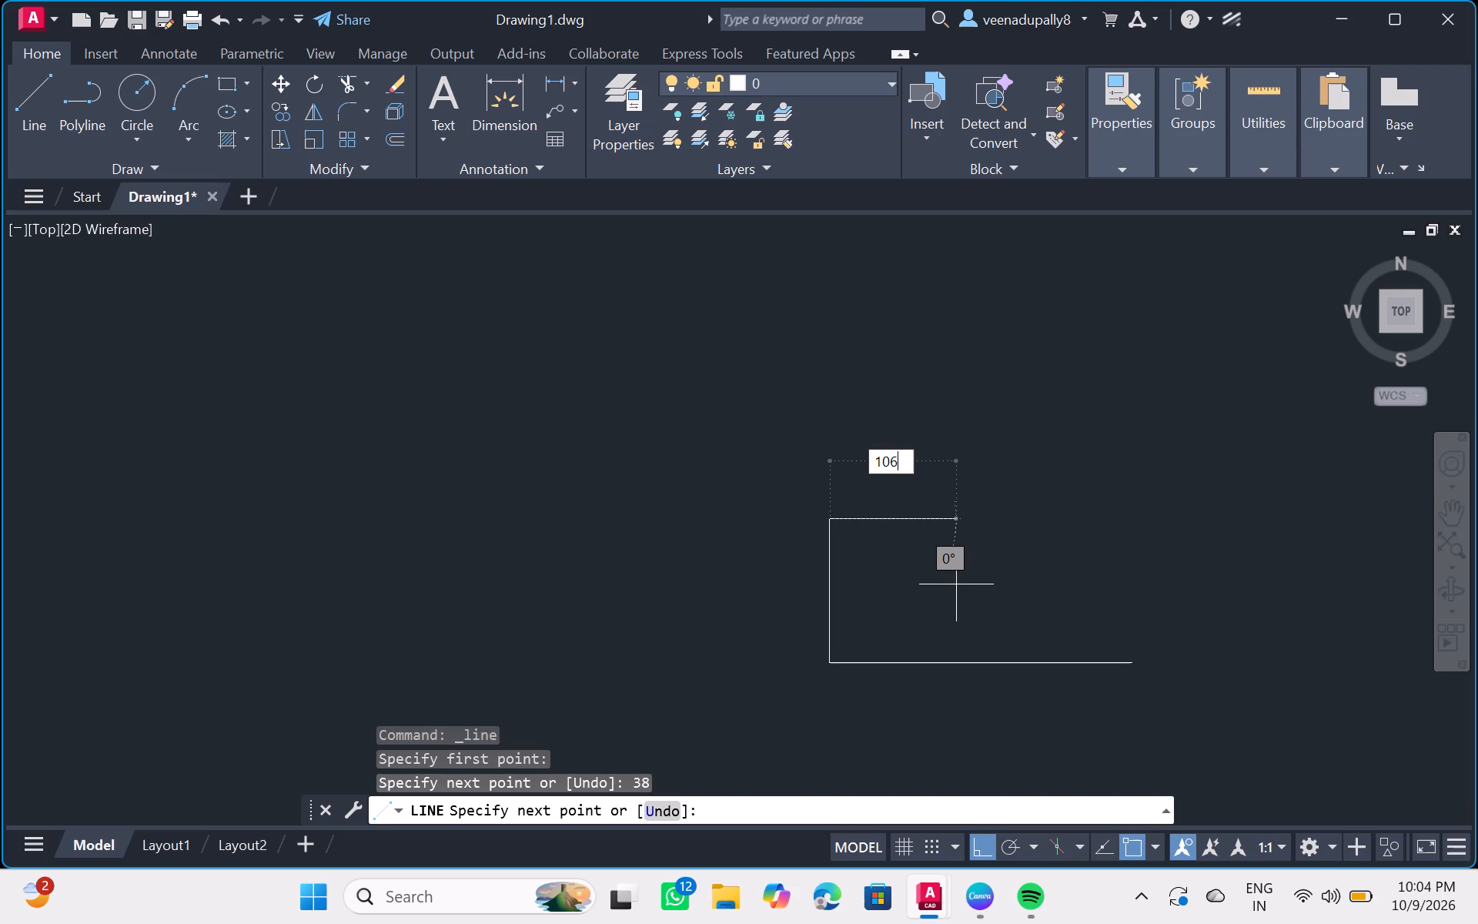
key(Return)
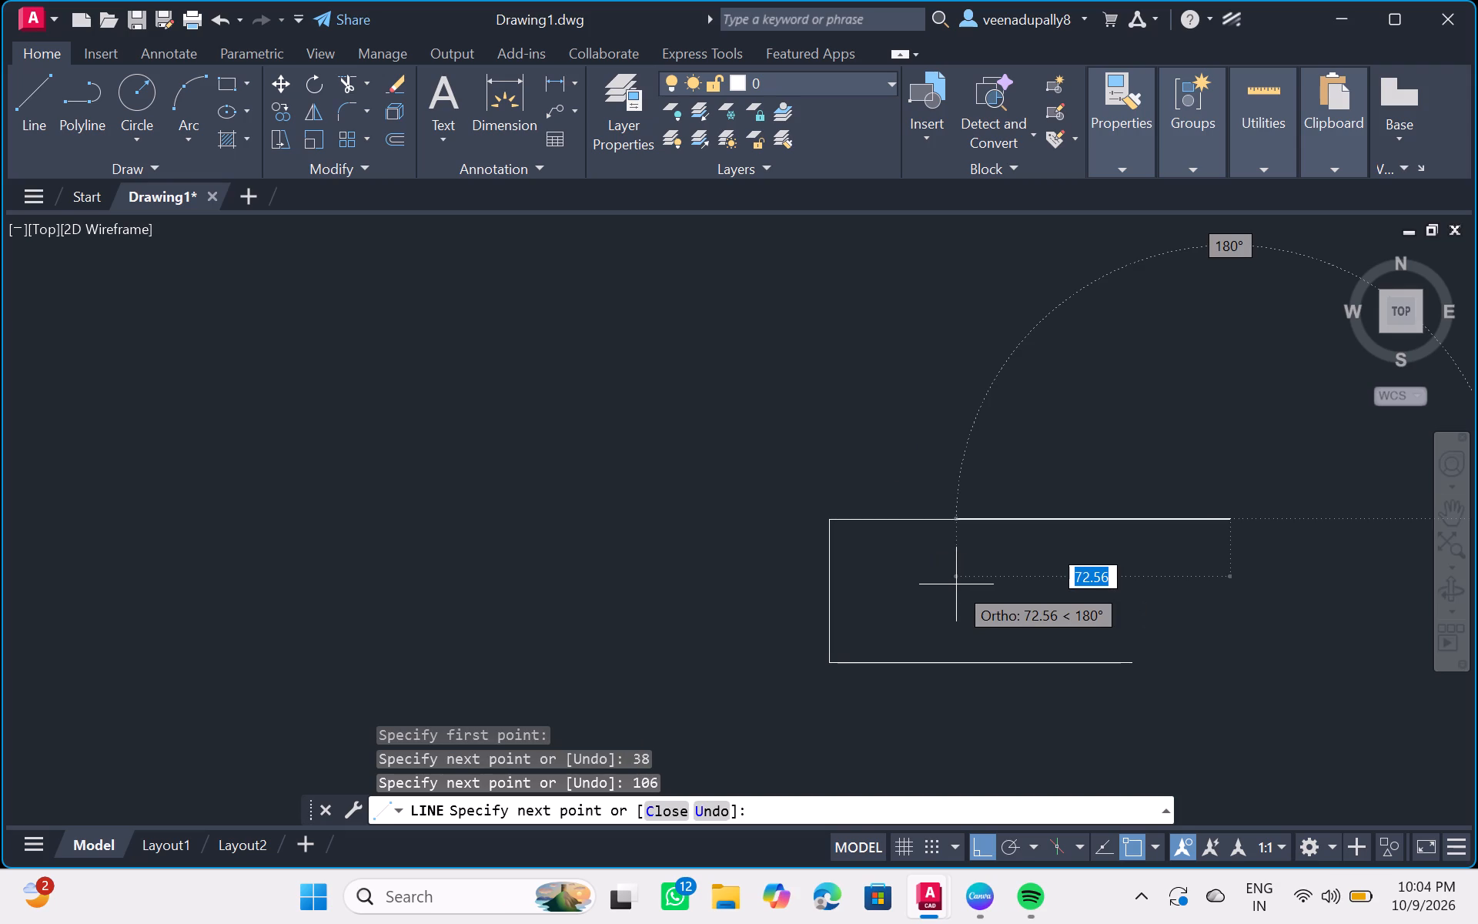
key(Return)
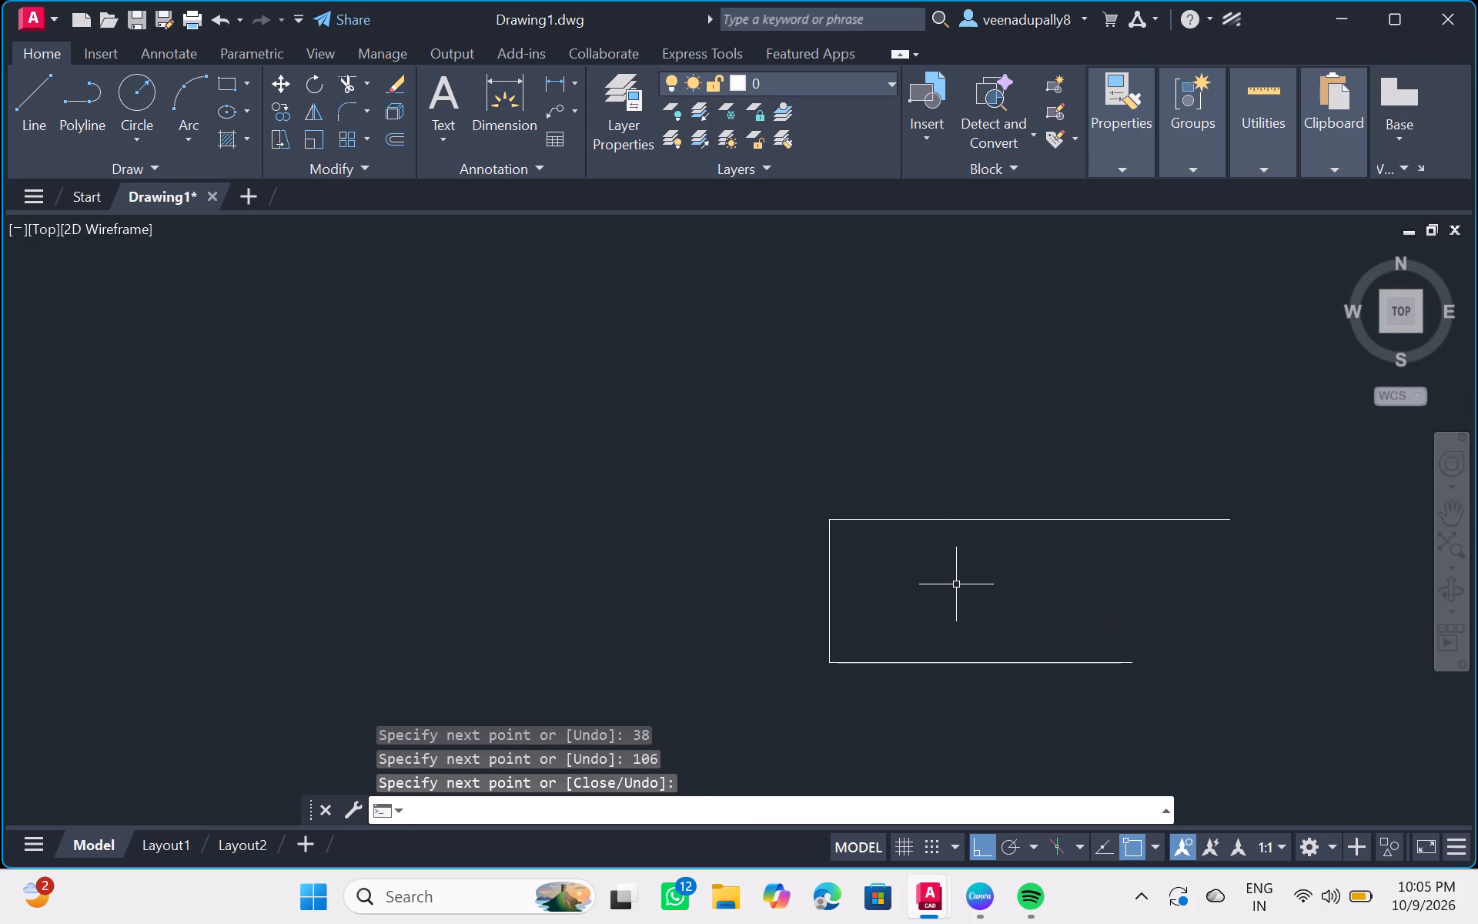
Draw a 40 mm vertical line upward from the corner where the 38 mm side meets the 106 mm line.
click(41, 72)
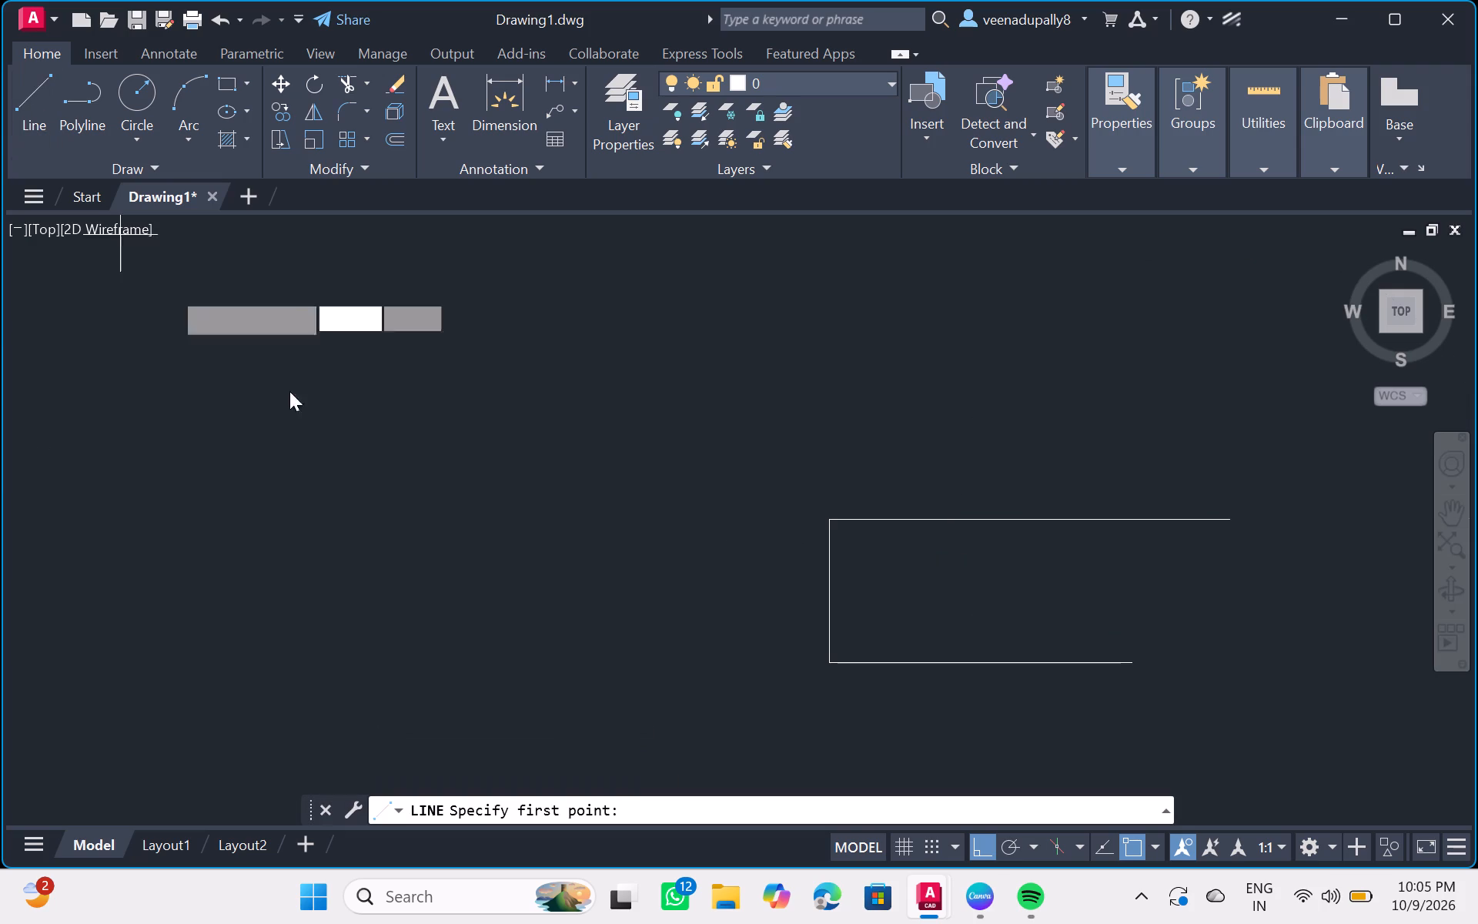
click(832, 514)
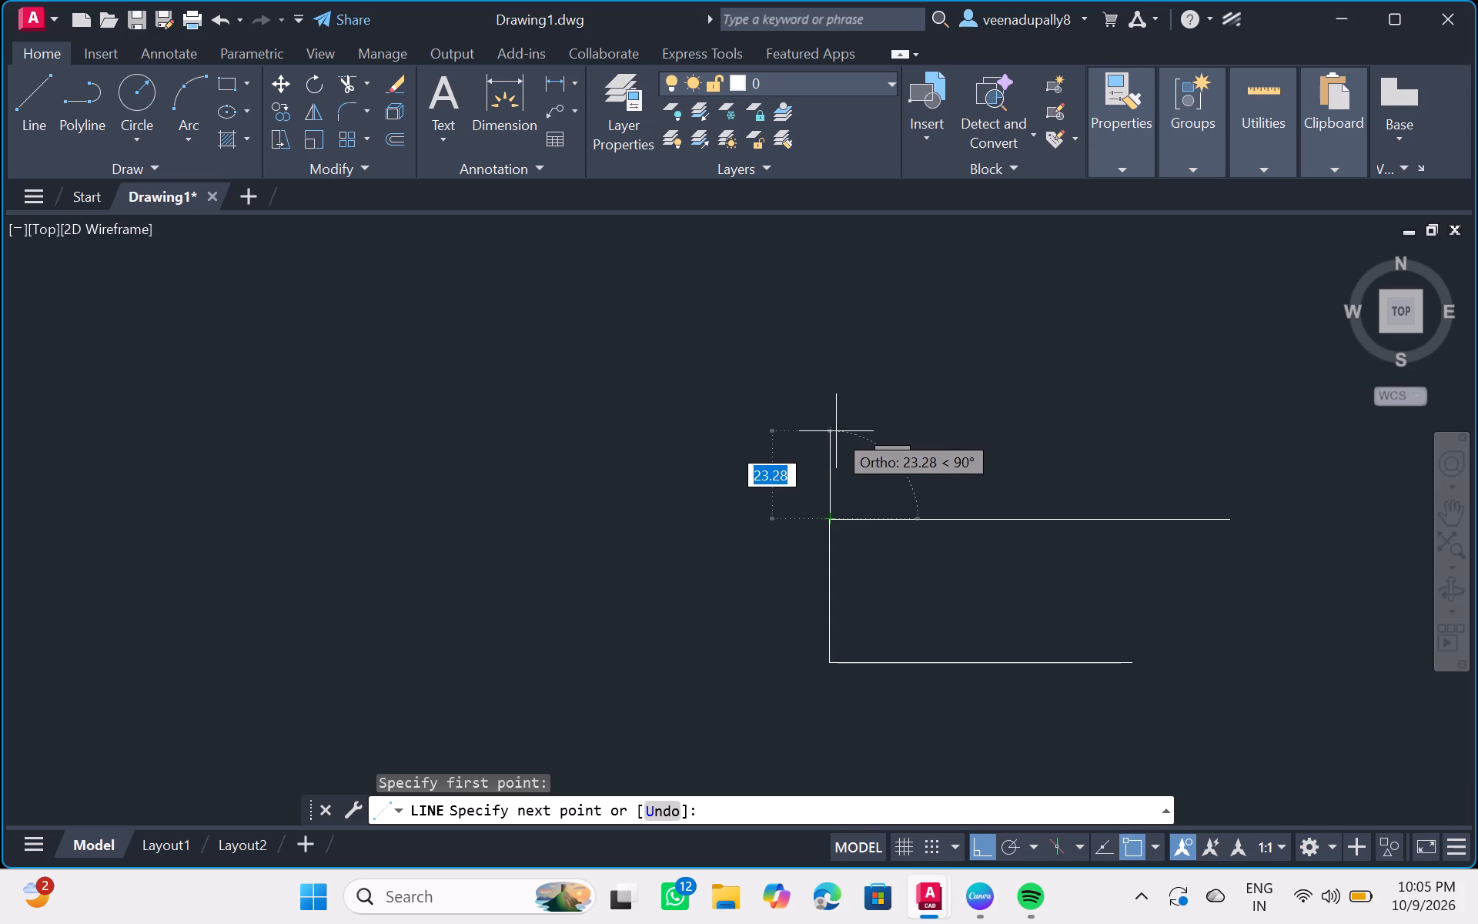
text(40)
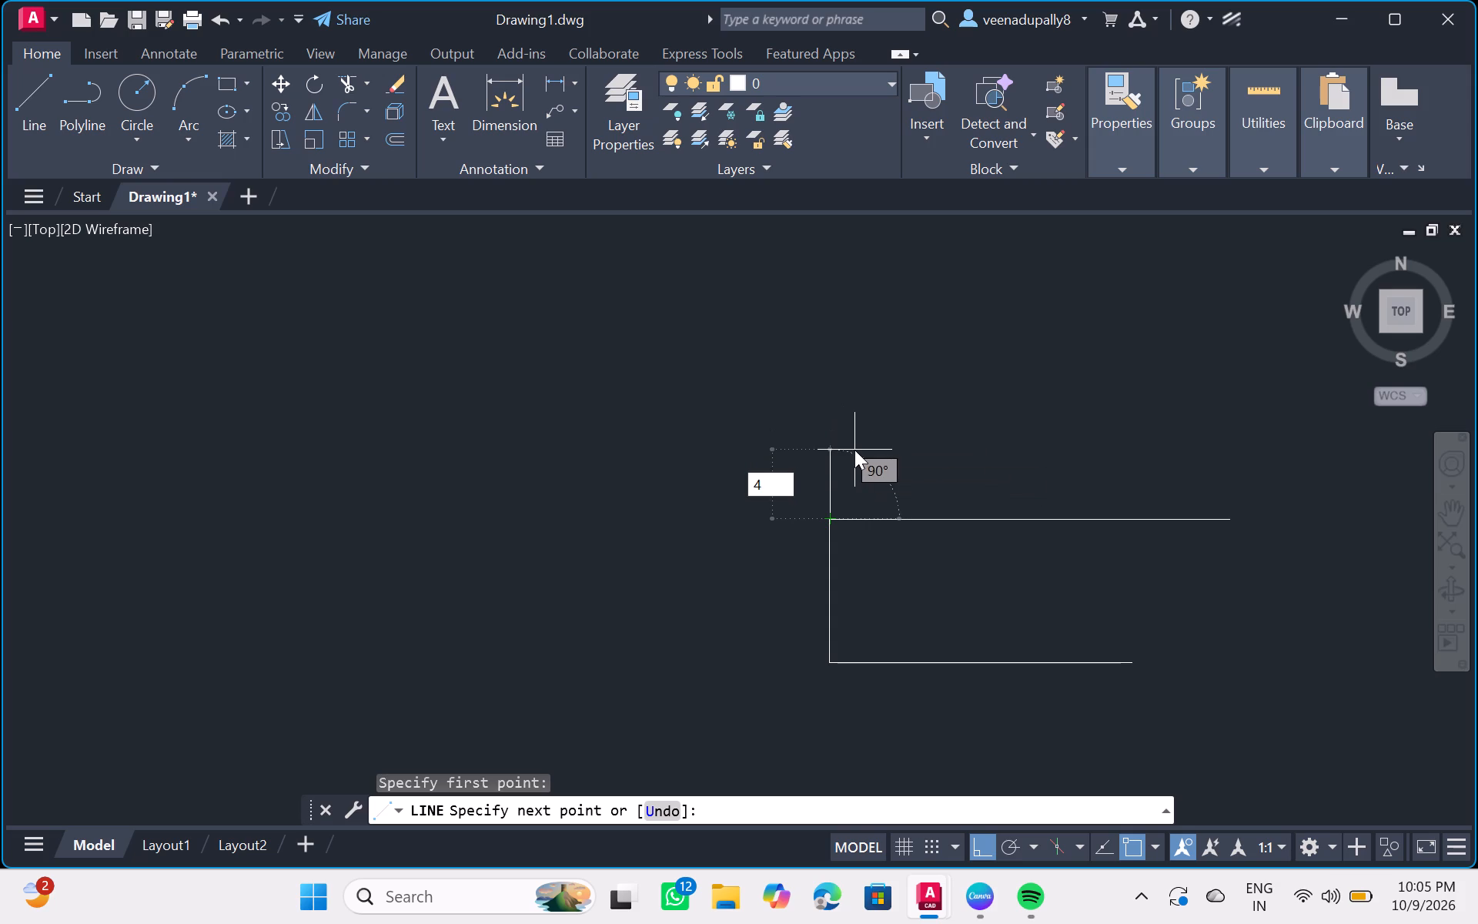
key(Return)
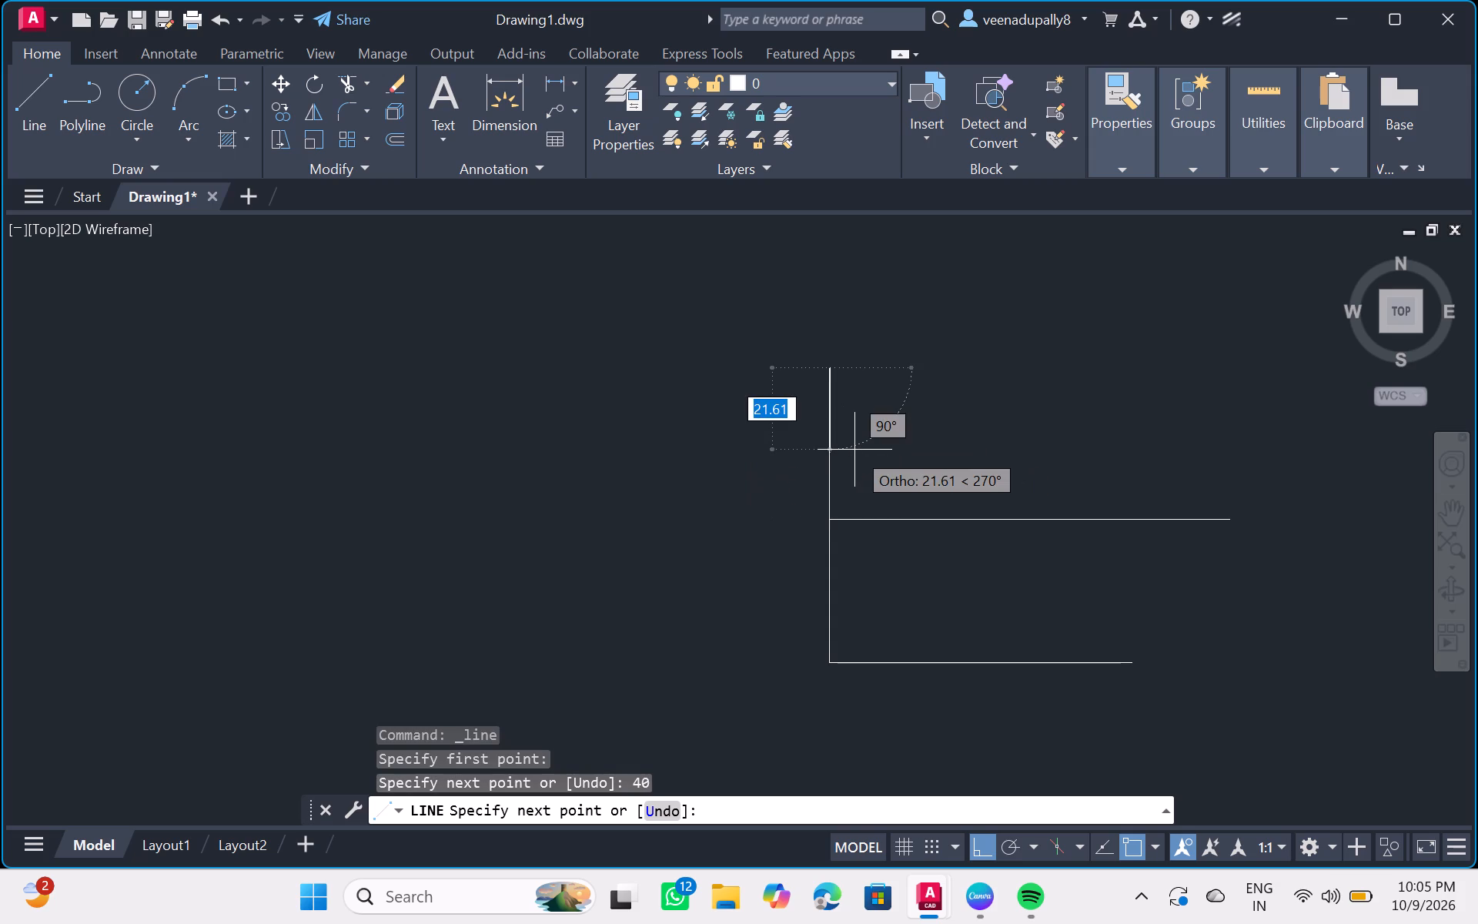
key(Return)
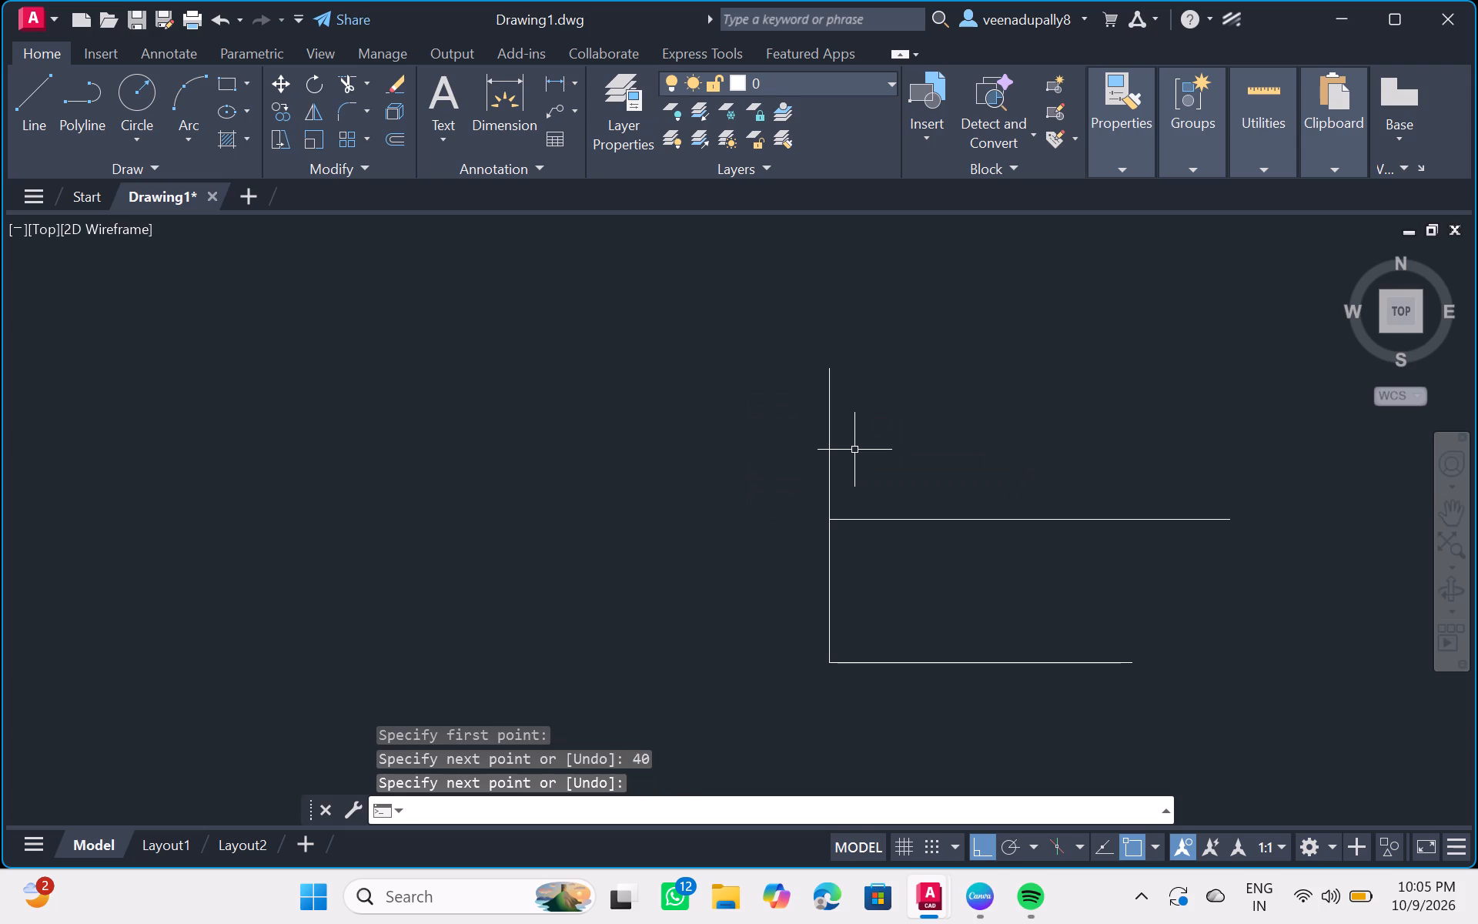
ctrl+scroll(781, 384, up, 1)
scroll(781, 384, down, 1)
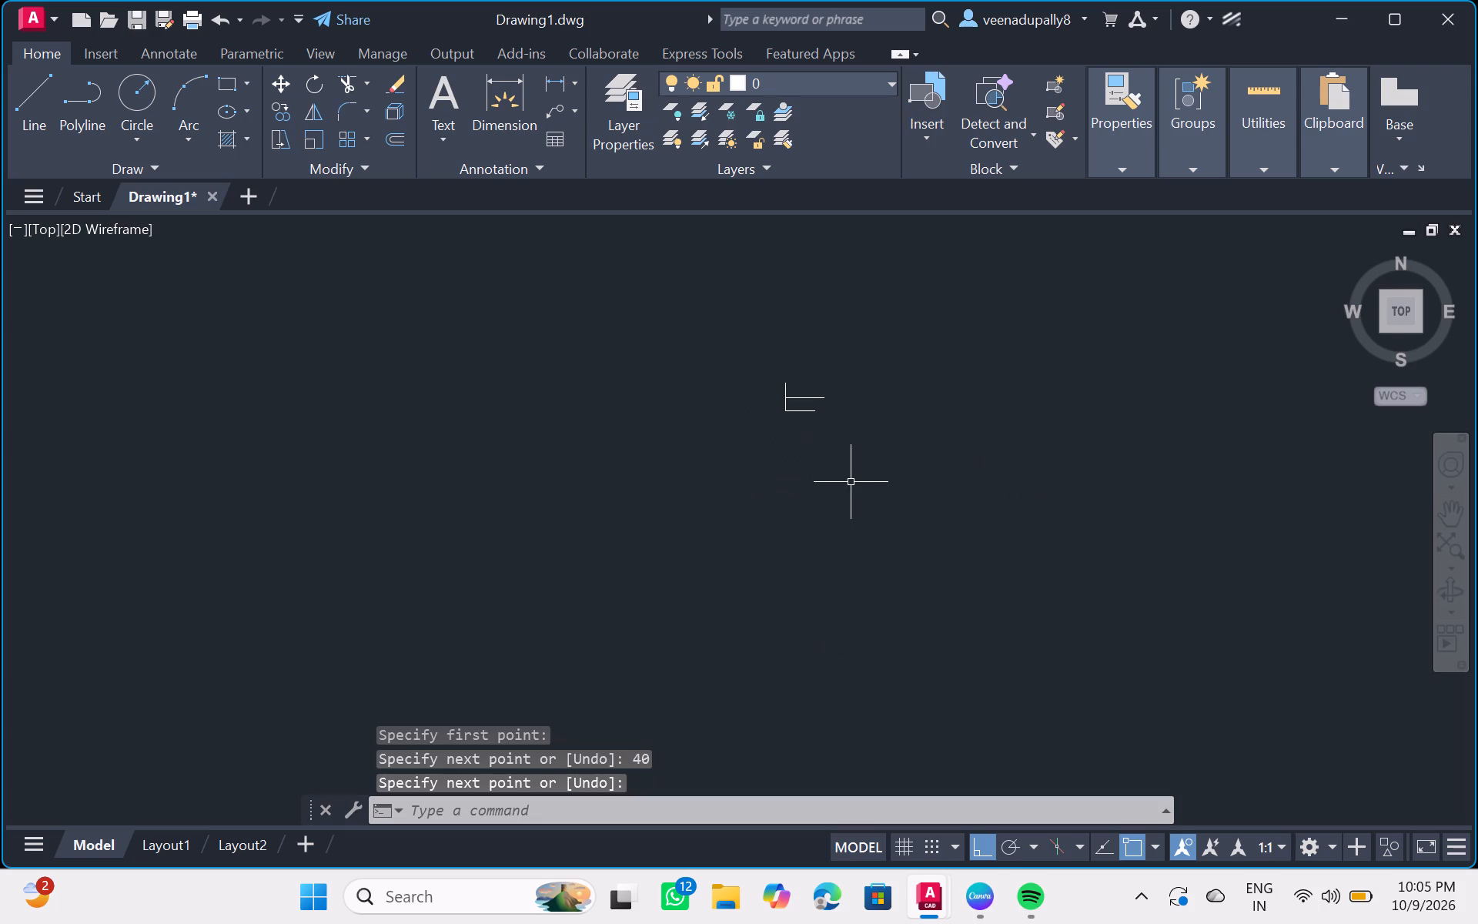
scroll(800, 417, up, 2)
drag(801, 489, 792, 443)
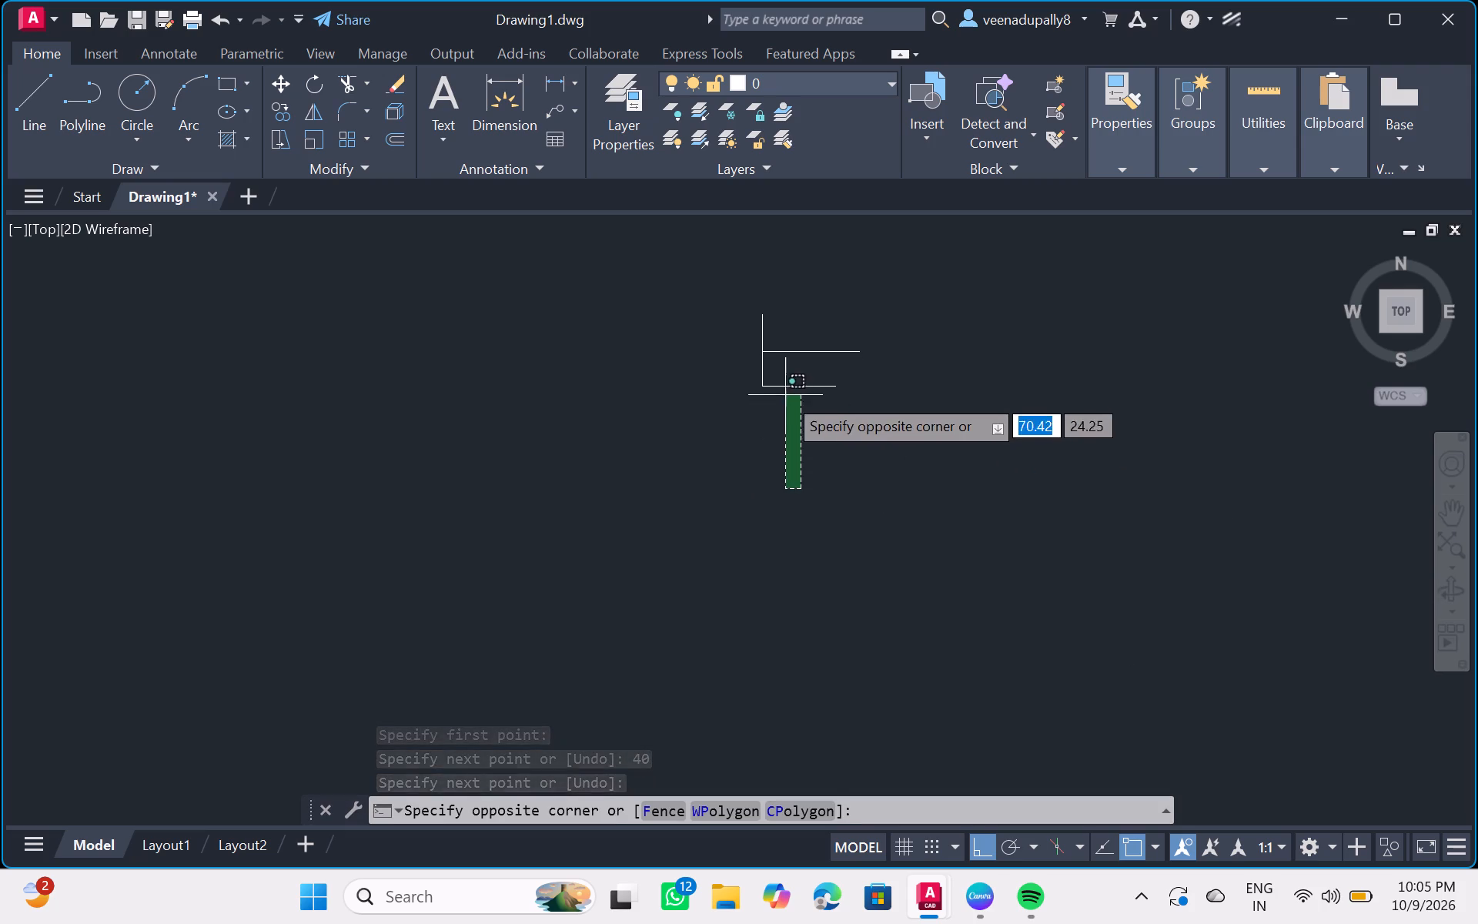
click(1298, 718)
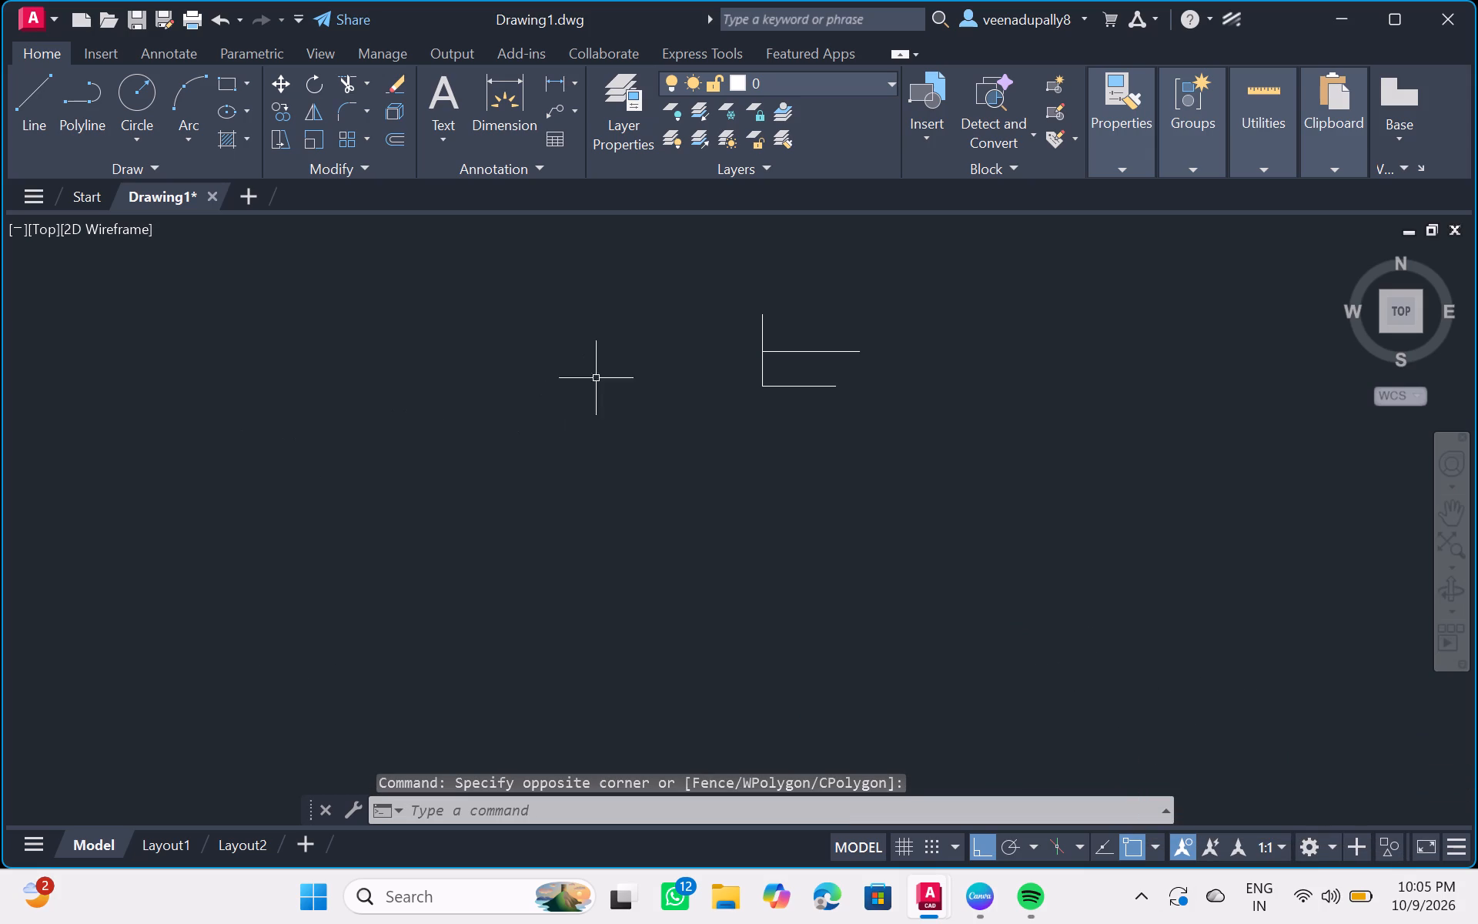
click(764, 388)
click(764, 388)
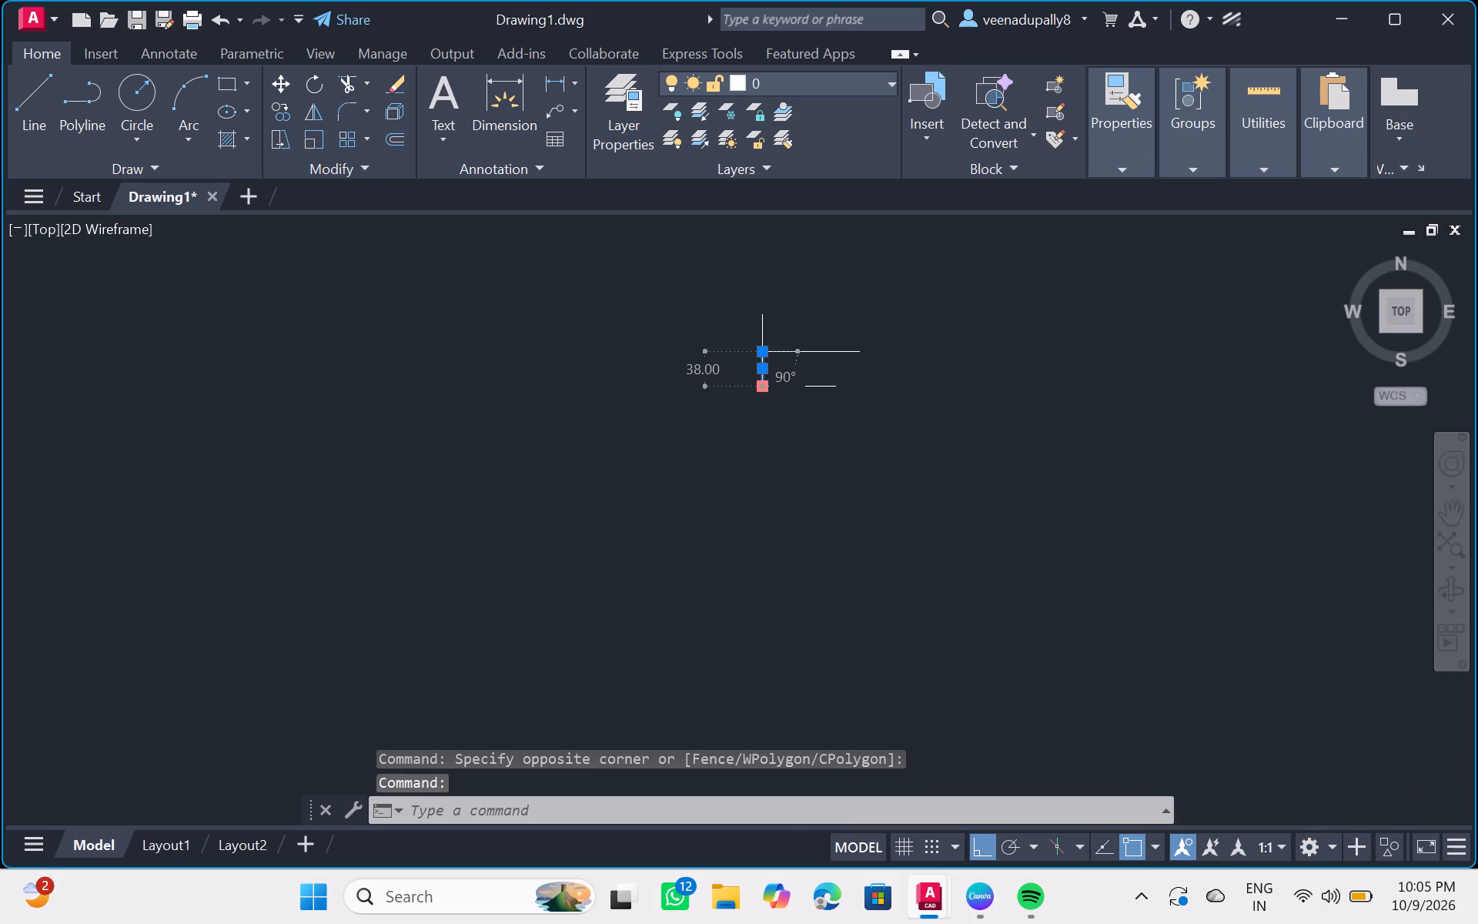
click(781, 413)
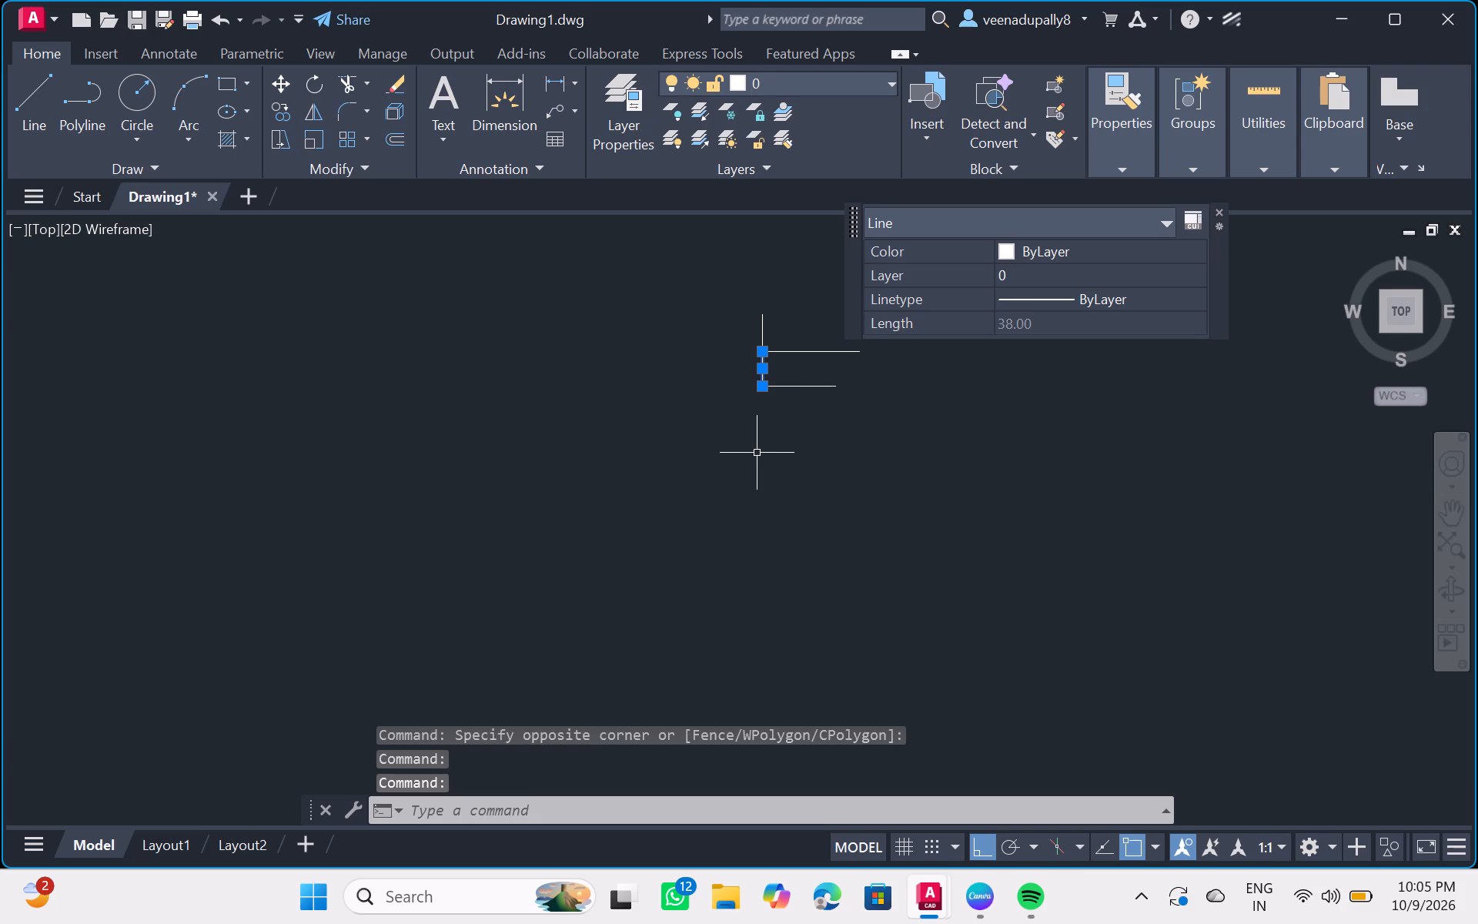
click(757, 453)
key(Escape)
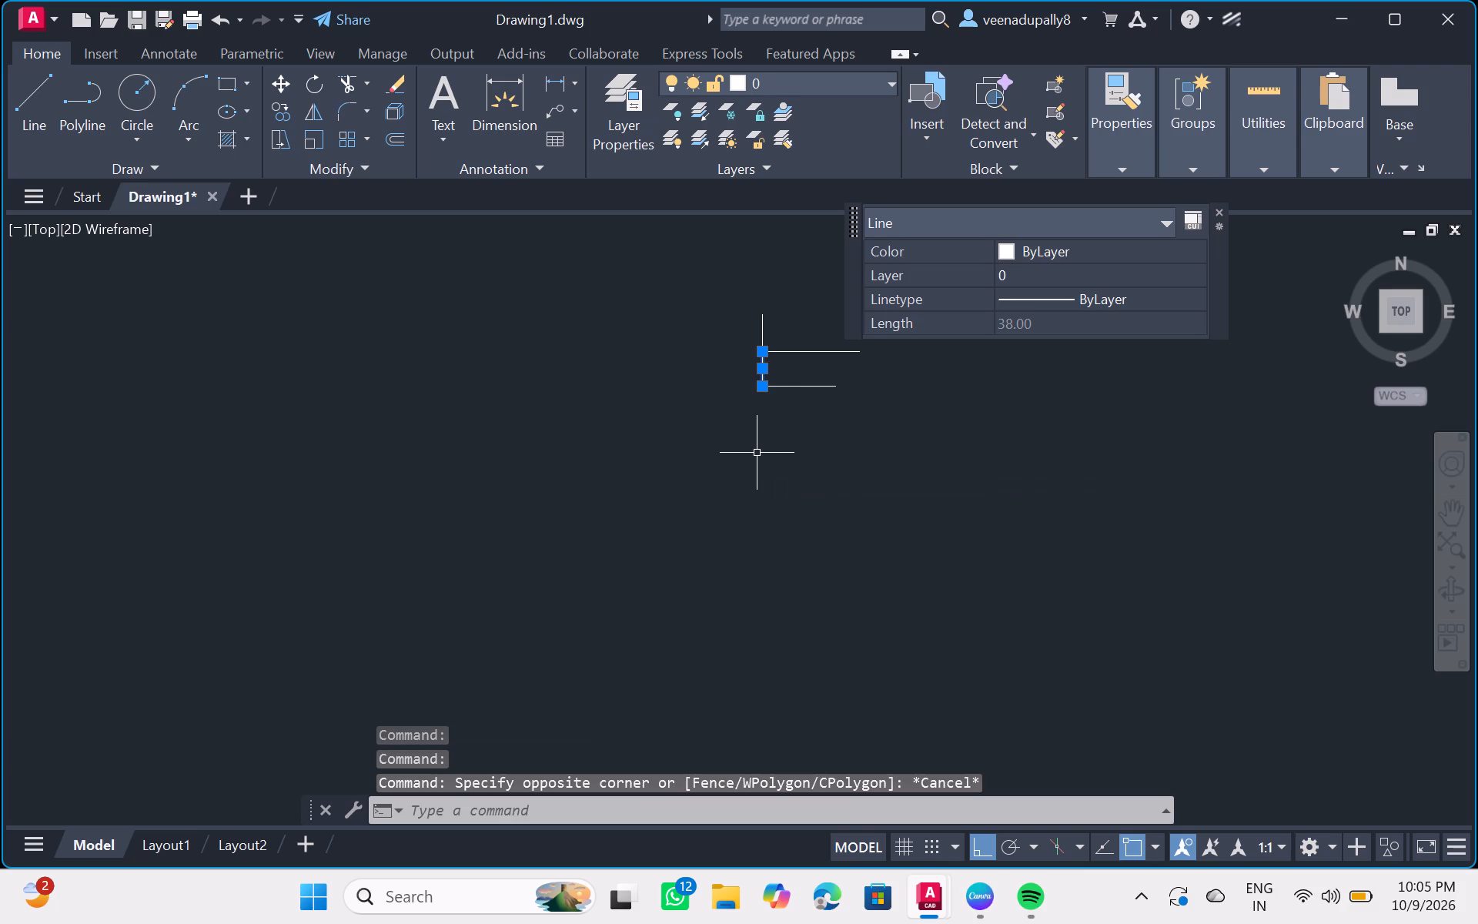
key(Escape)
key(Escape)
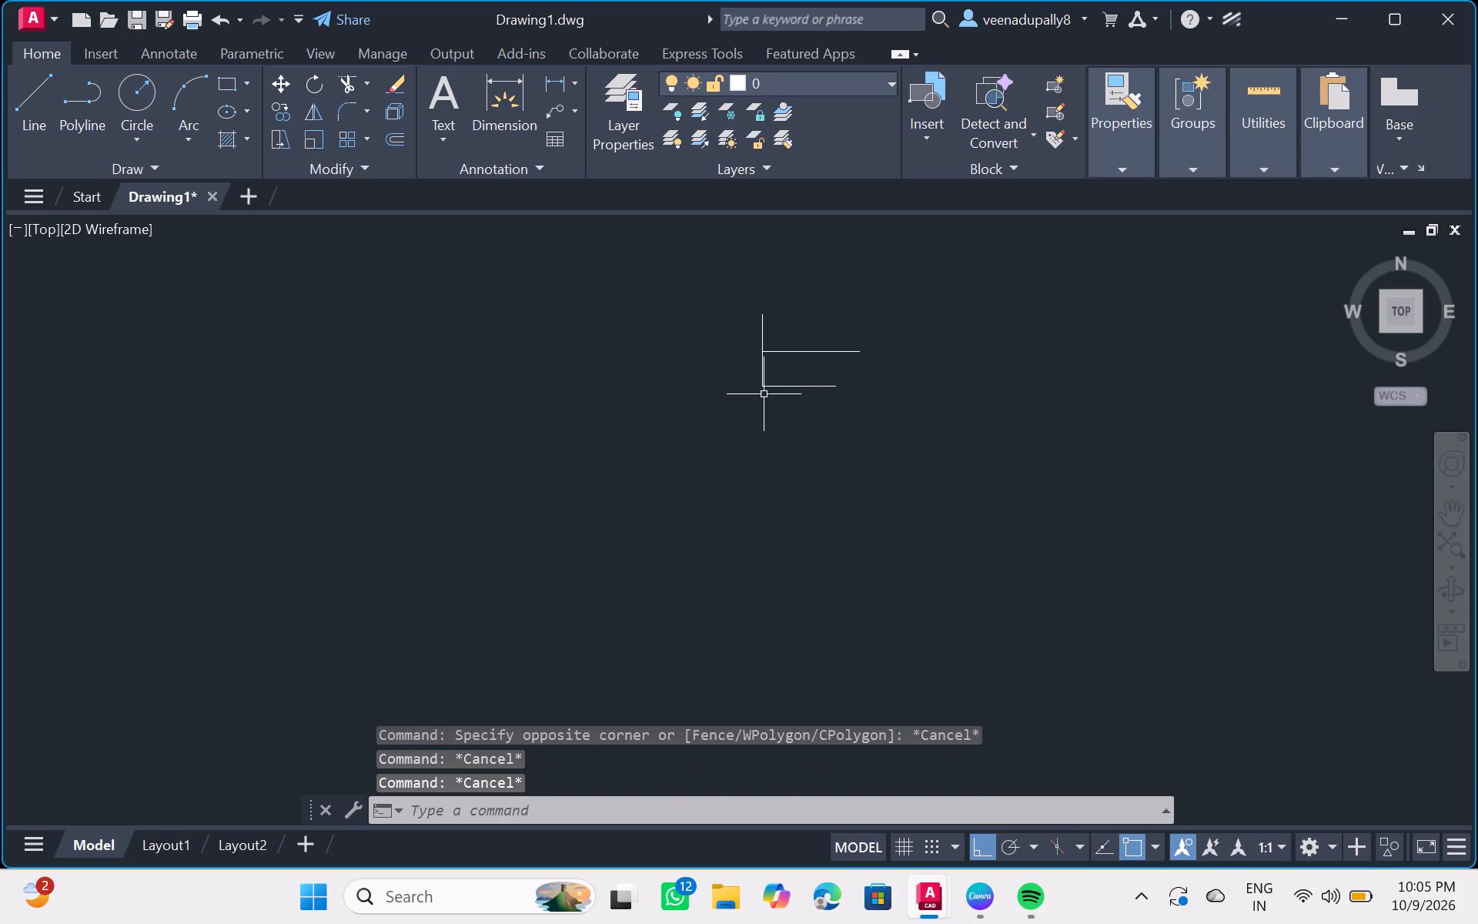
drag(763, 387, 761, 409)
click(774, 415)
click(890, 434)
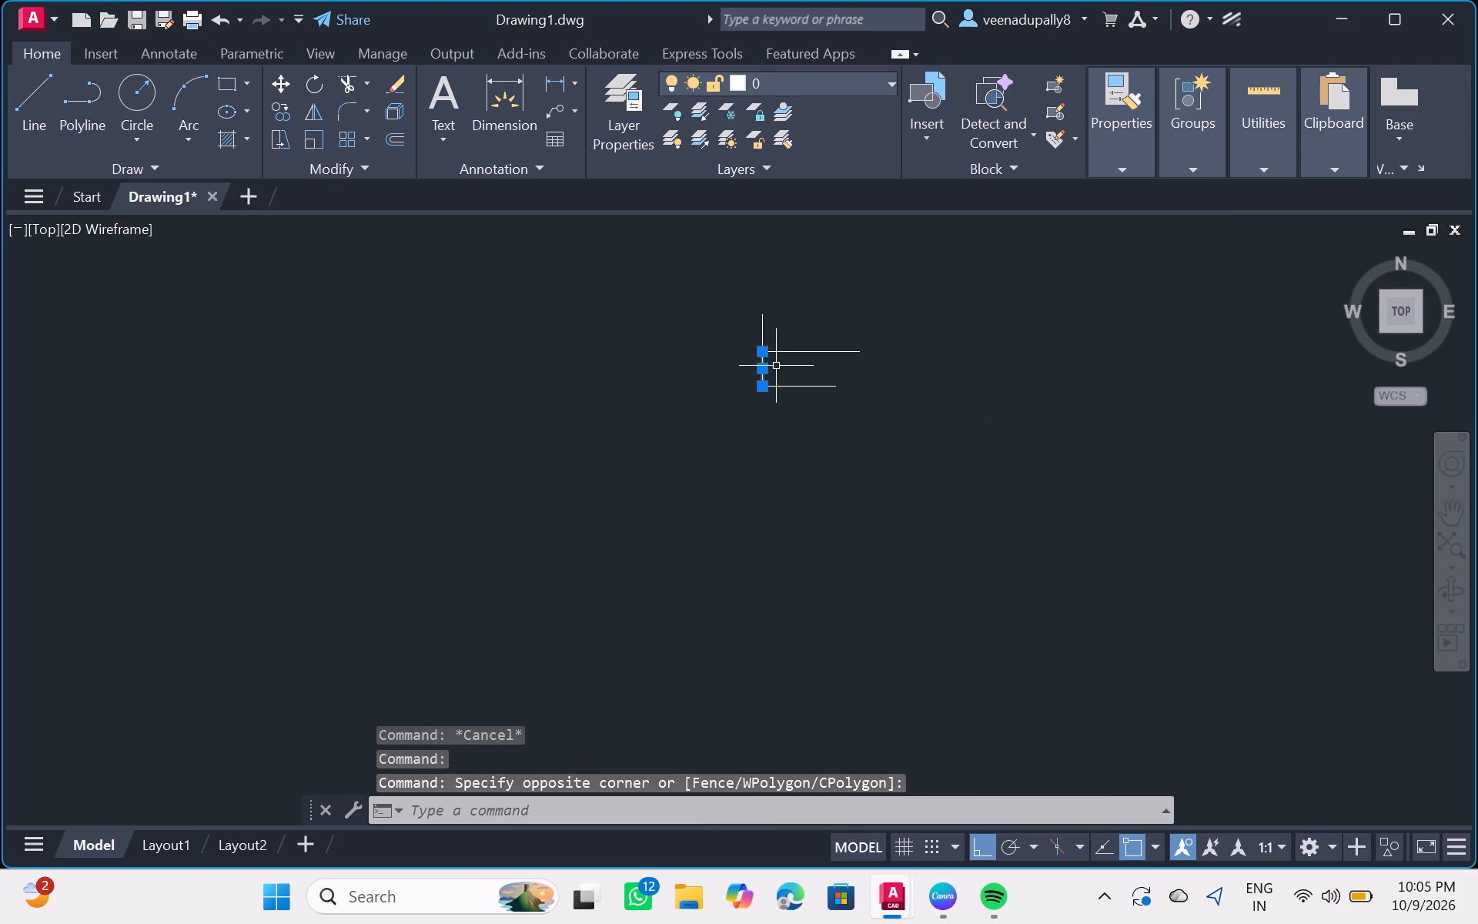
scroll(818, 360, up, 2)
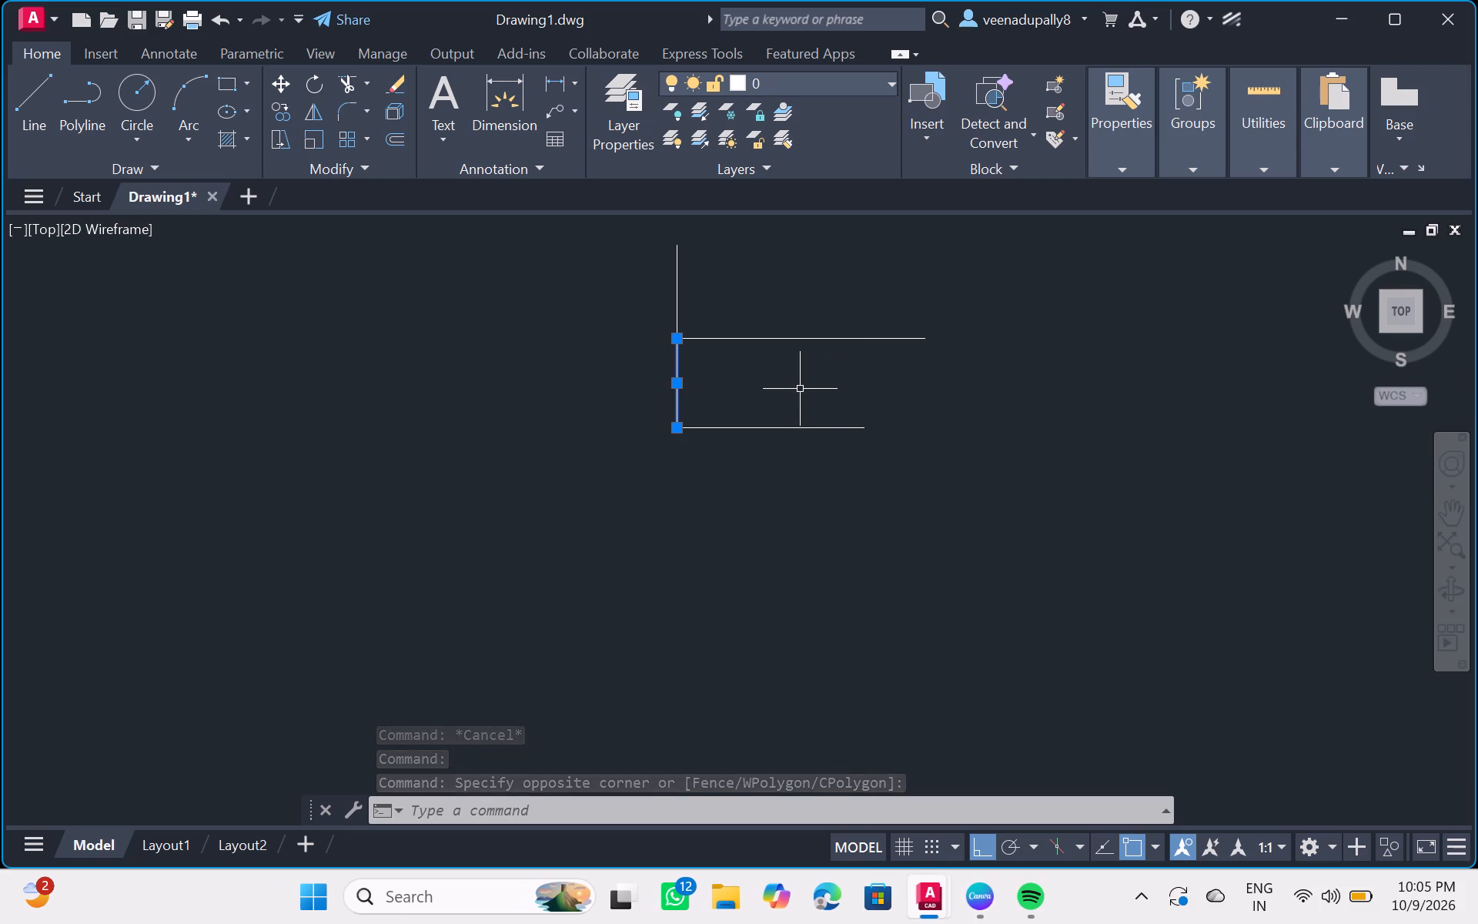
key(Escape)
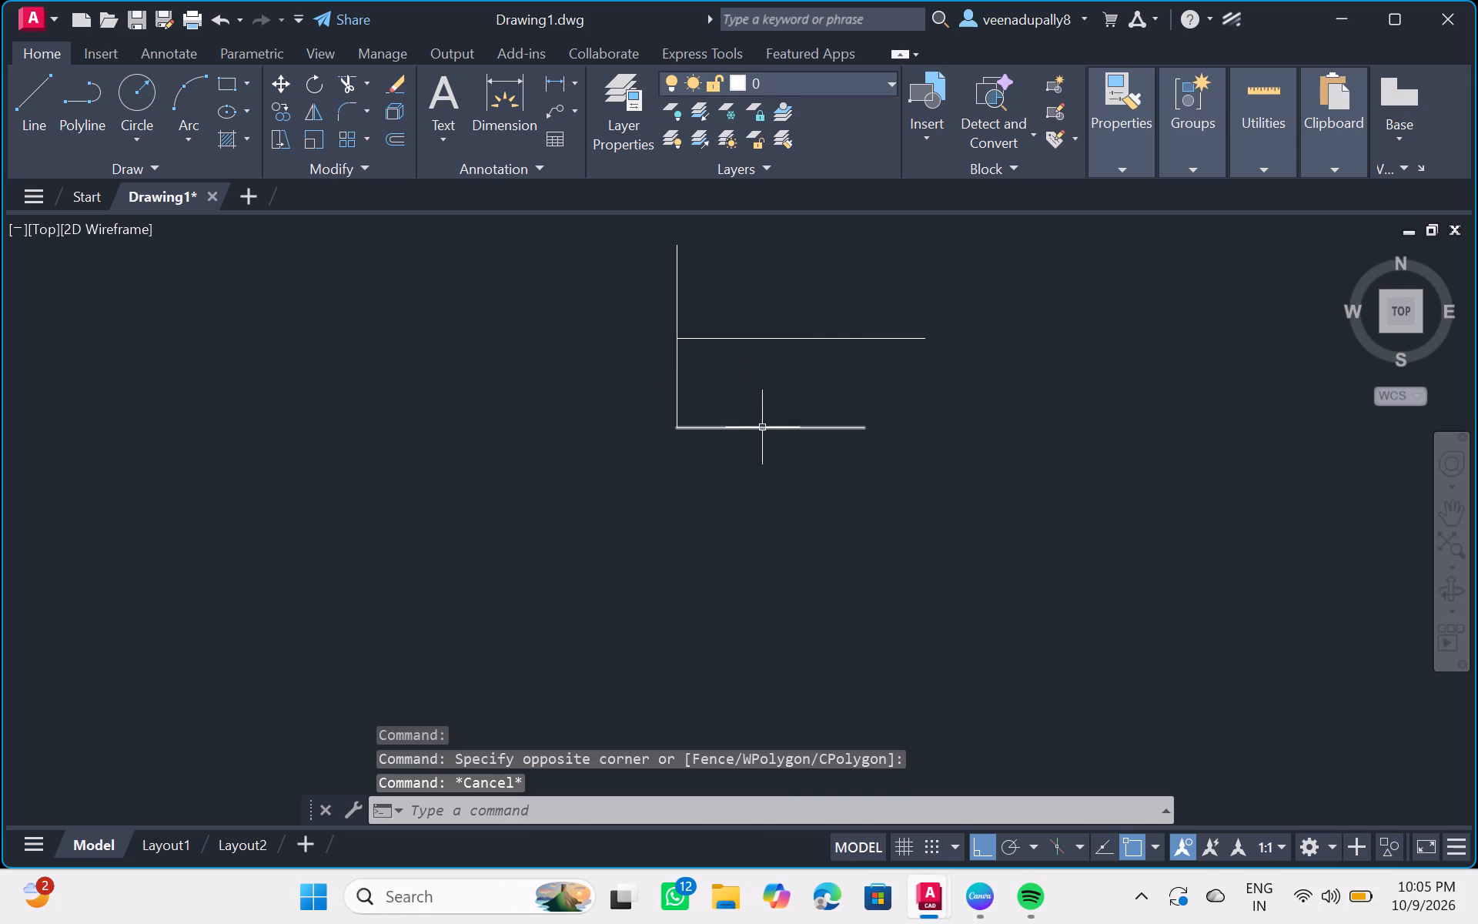
Move the 80 mm base line by its midpoint onto the lower end of the 38 mm vertical line.
click(761, 430)
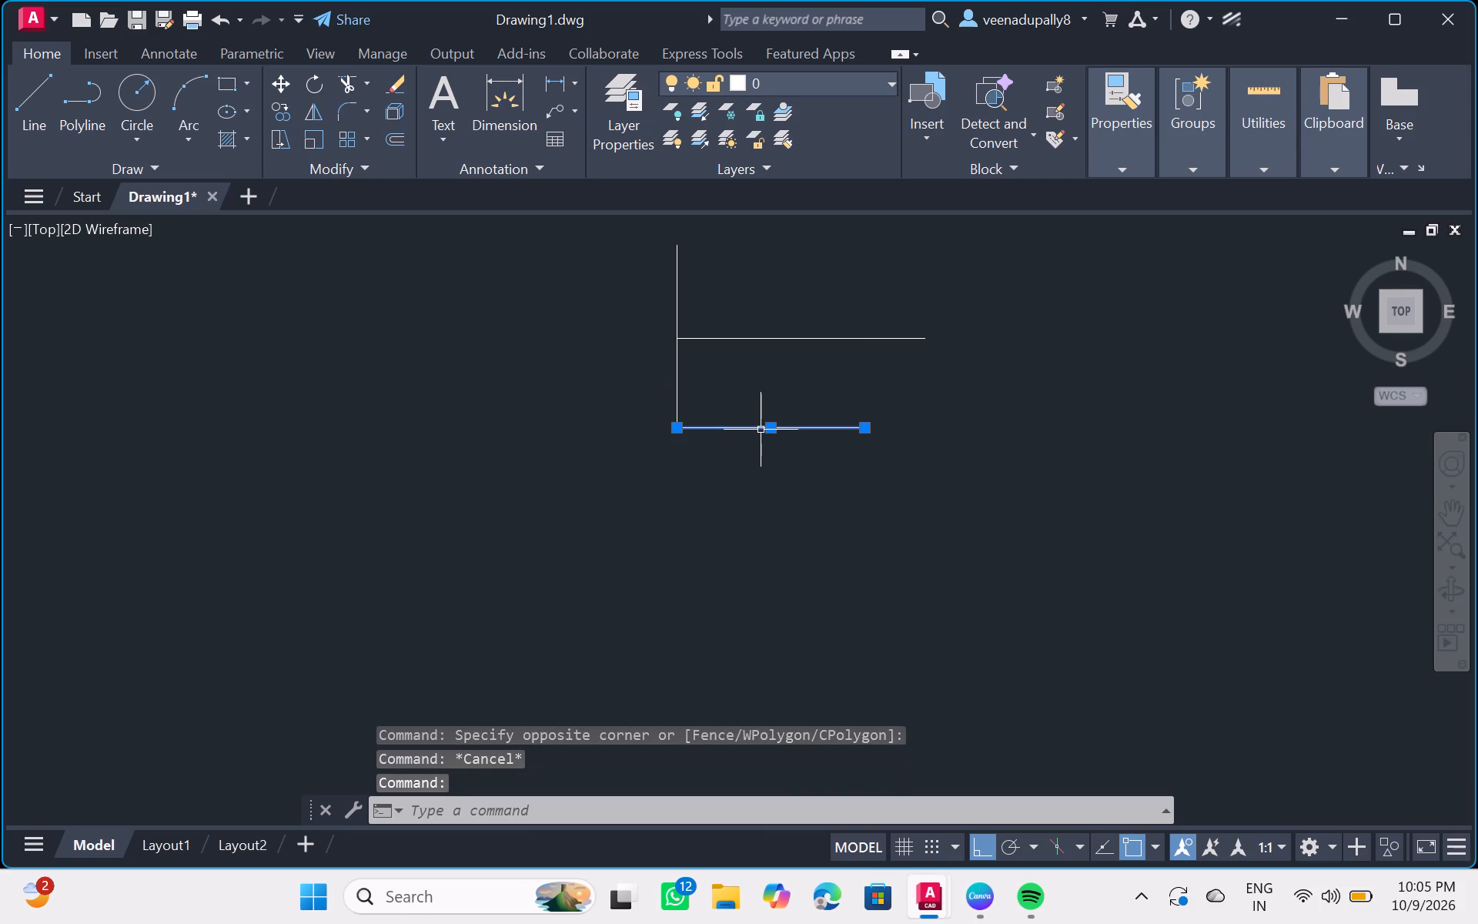
drag(770, 430, 718, 425)
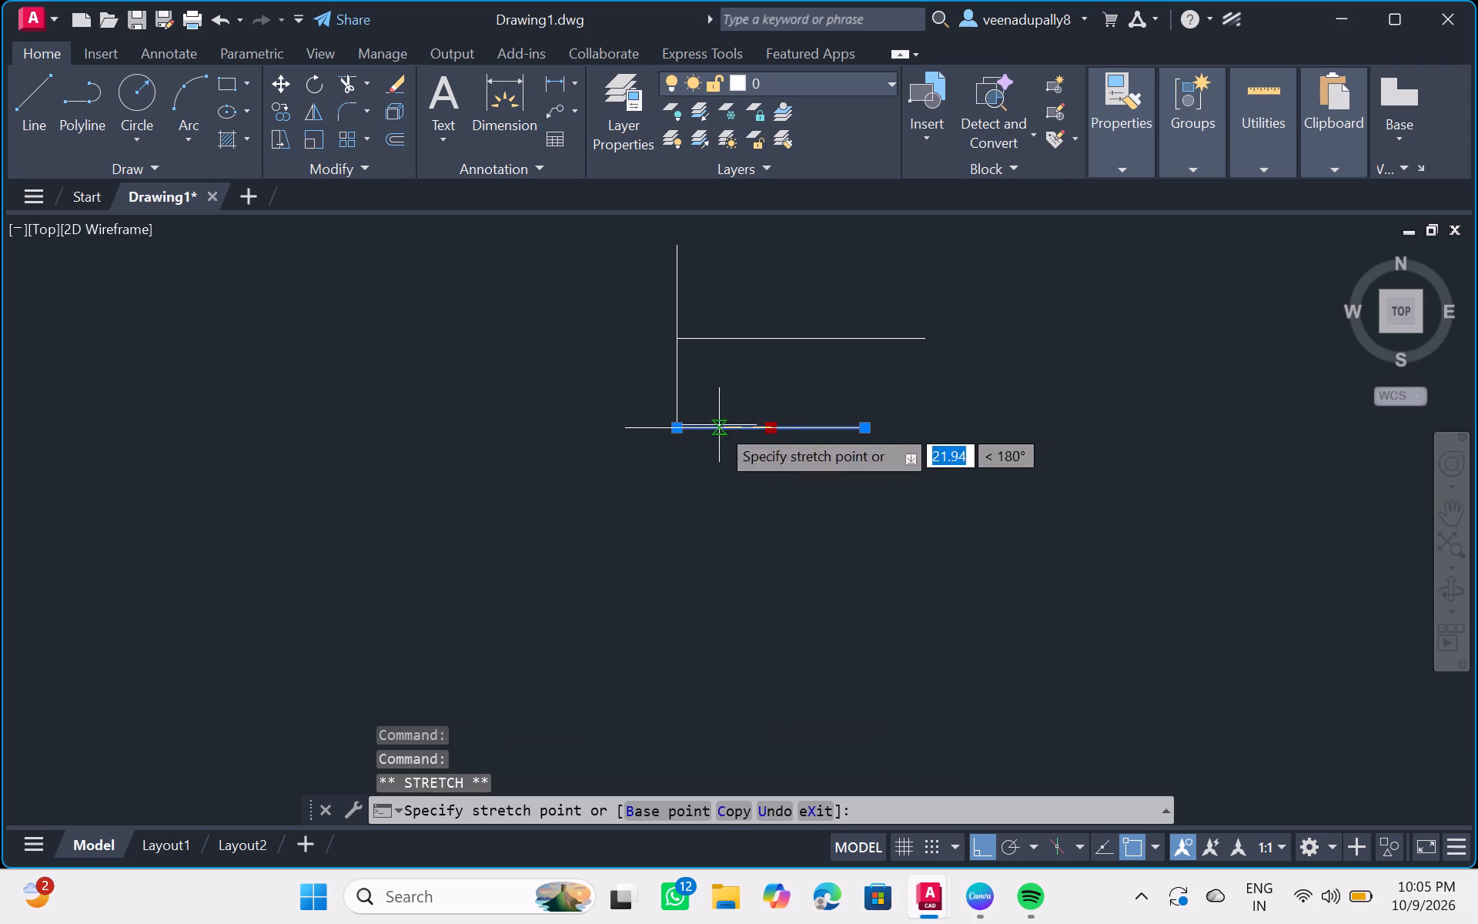
drag(718, 425, 685, 429)
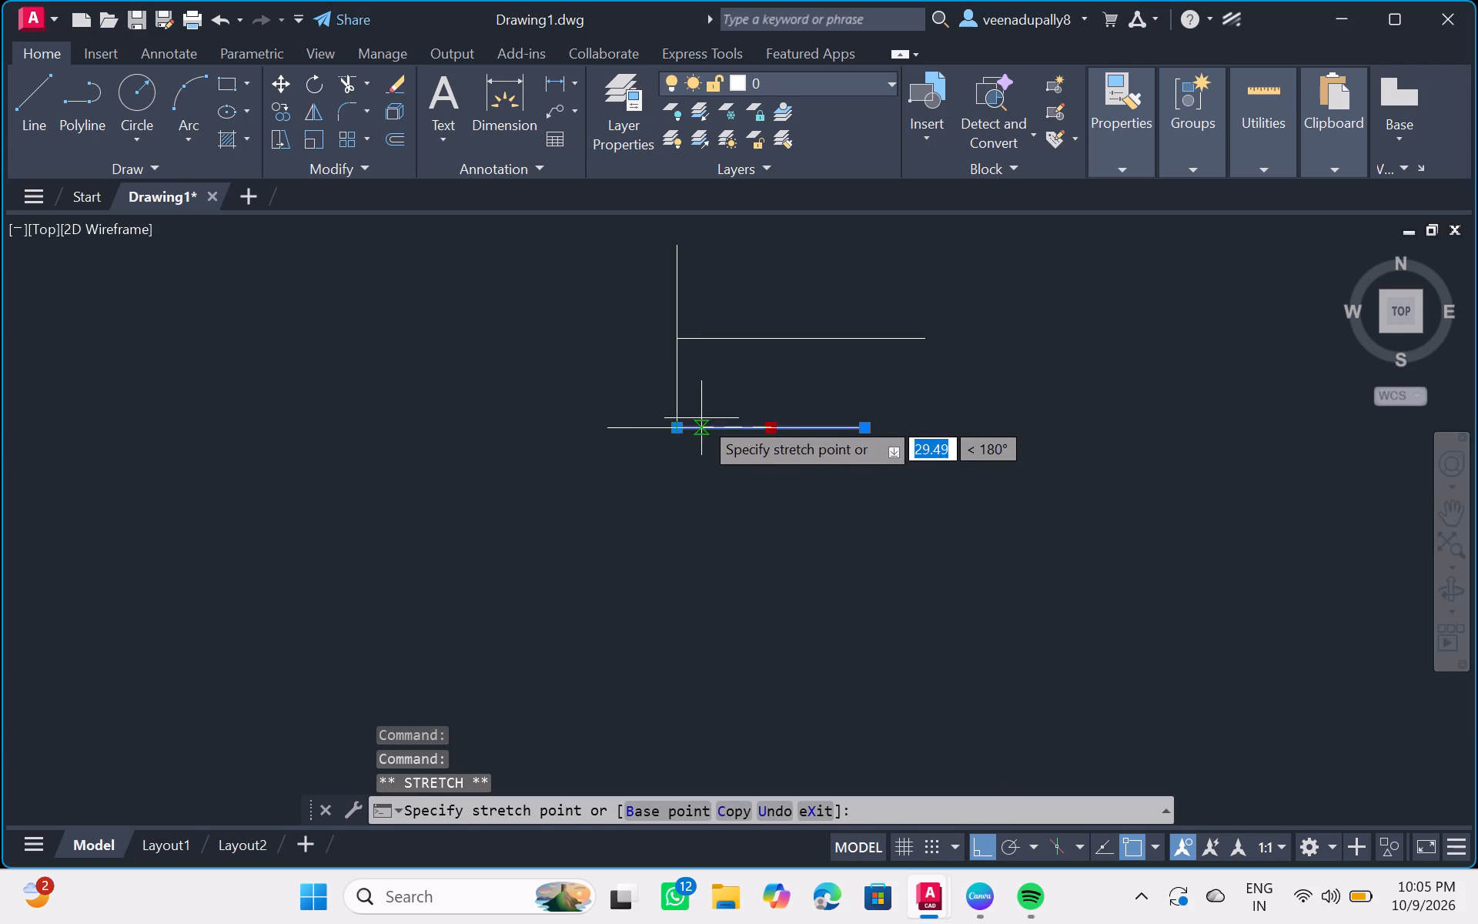
click(672, 425)
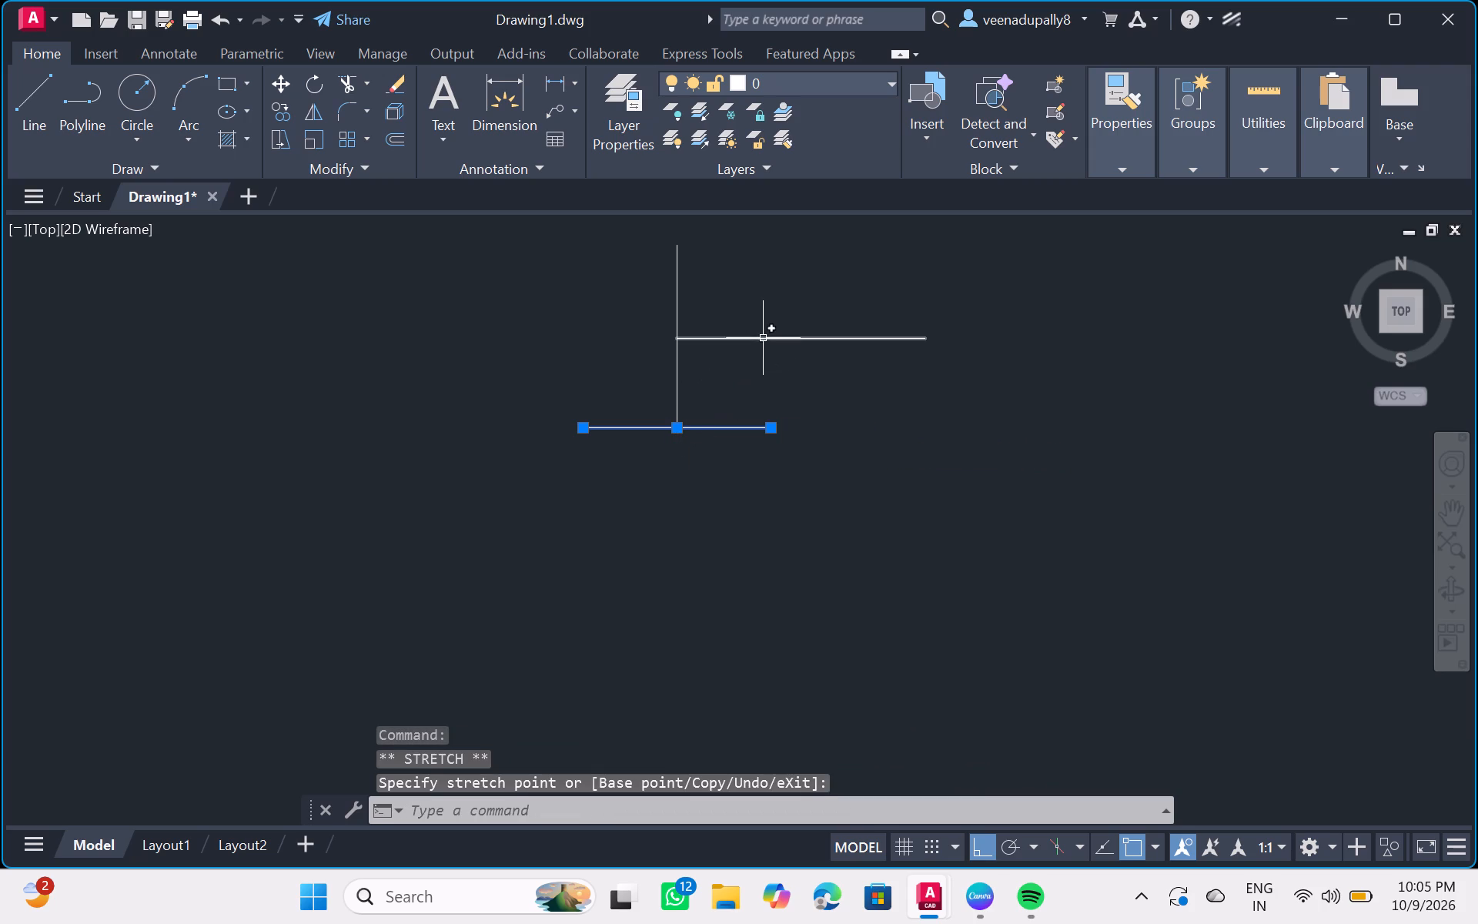
Move the 106 mm horizontal line by its midpoint onto the junction of the 38 mm and 40 mm vertical lines.
click(763, 340)
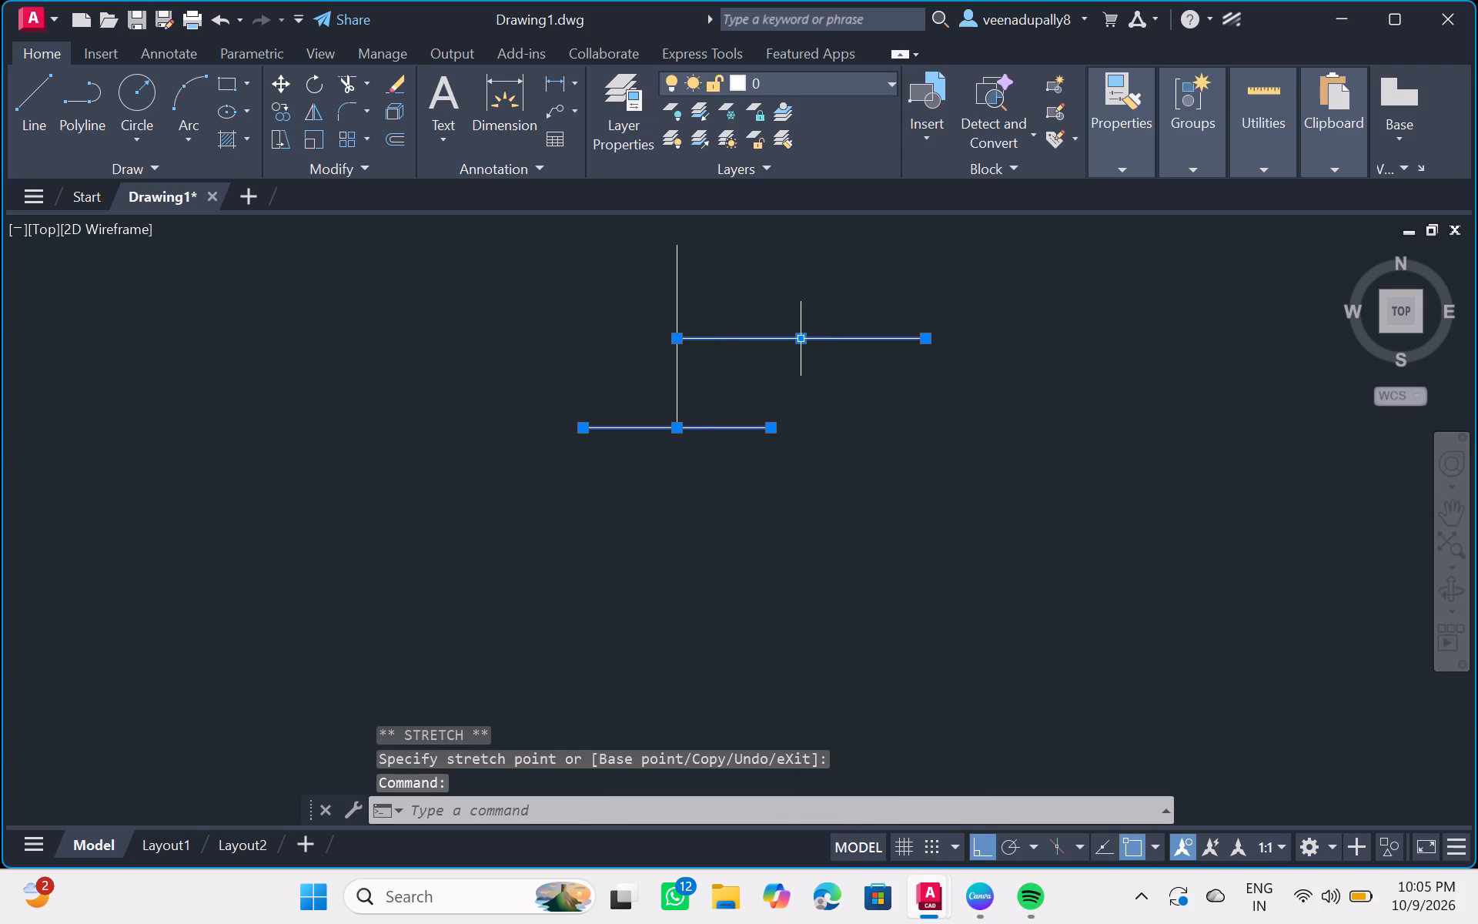
drag(800, 335, 695, 340)
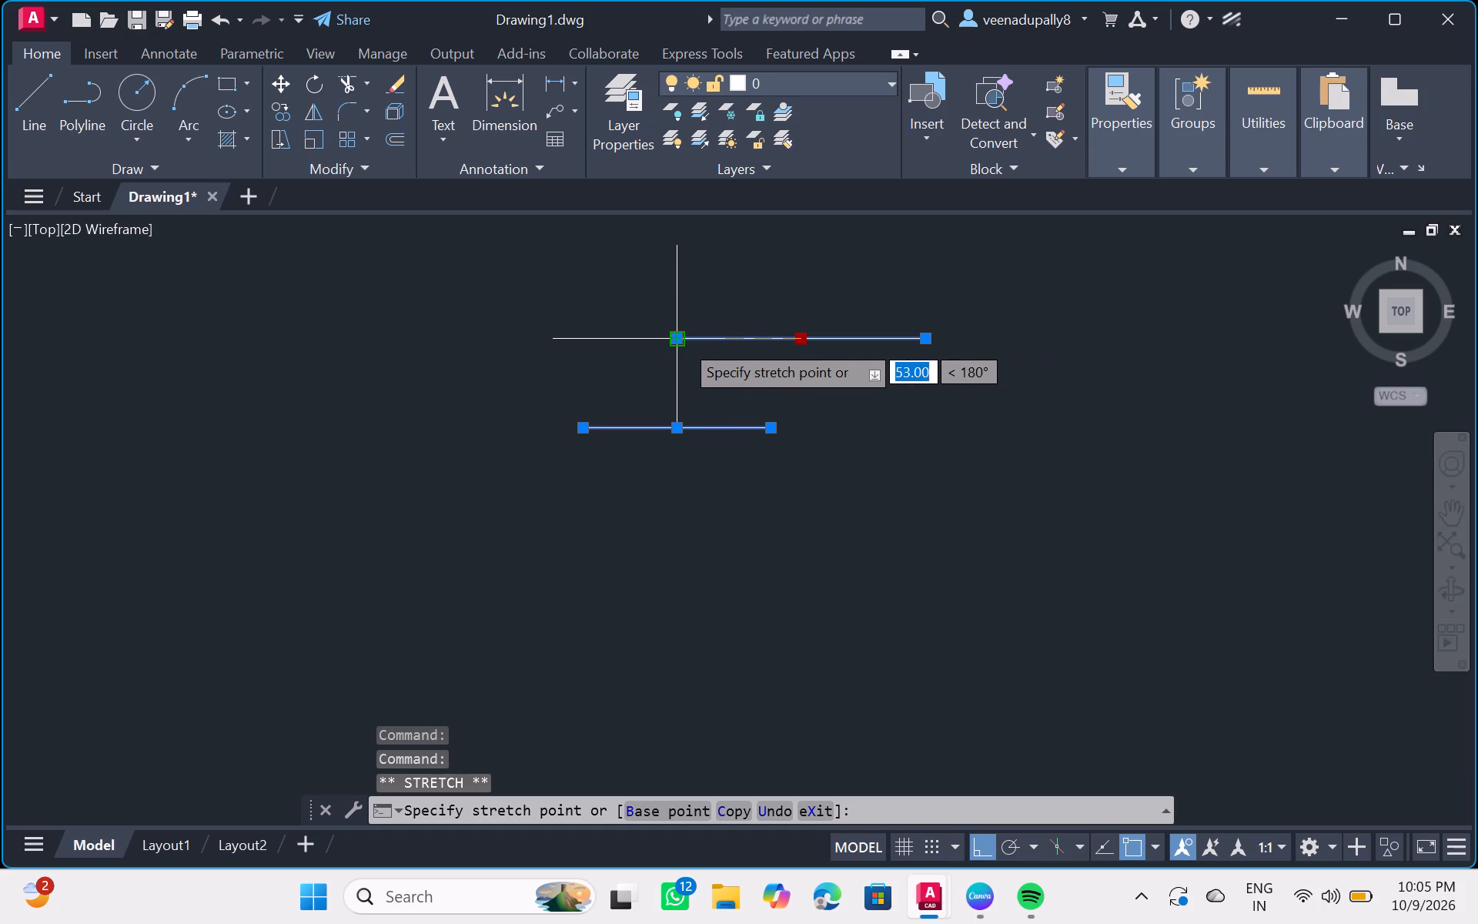
click(682, 341)
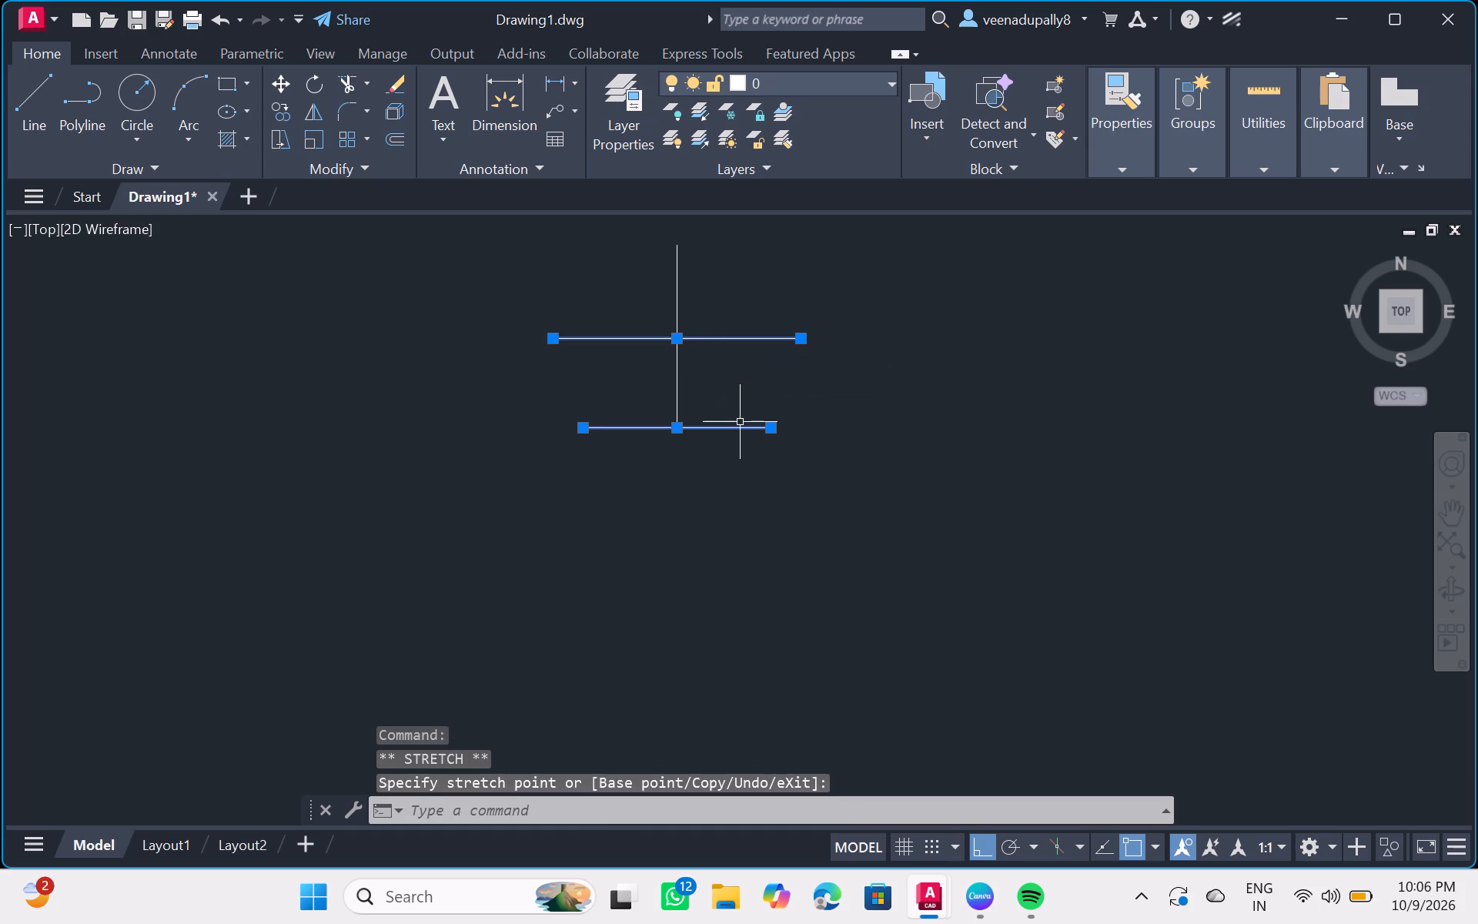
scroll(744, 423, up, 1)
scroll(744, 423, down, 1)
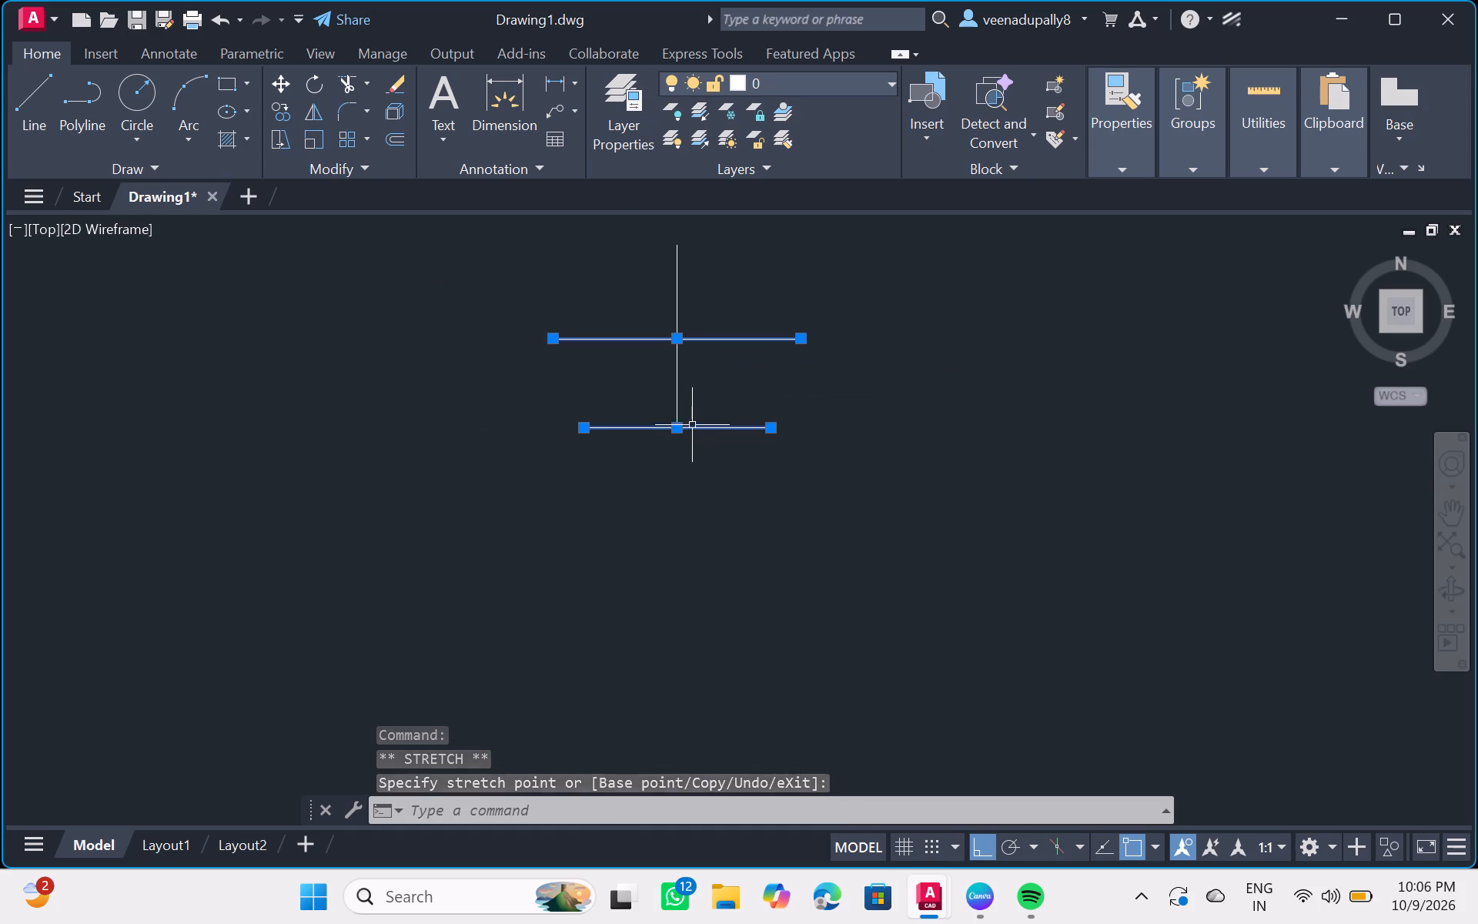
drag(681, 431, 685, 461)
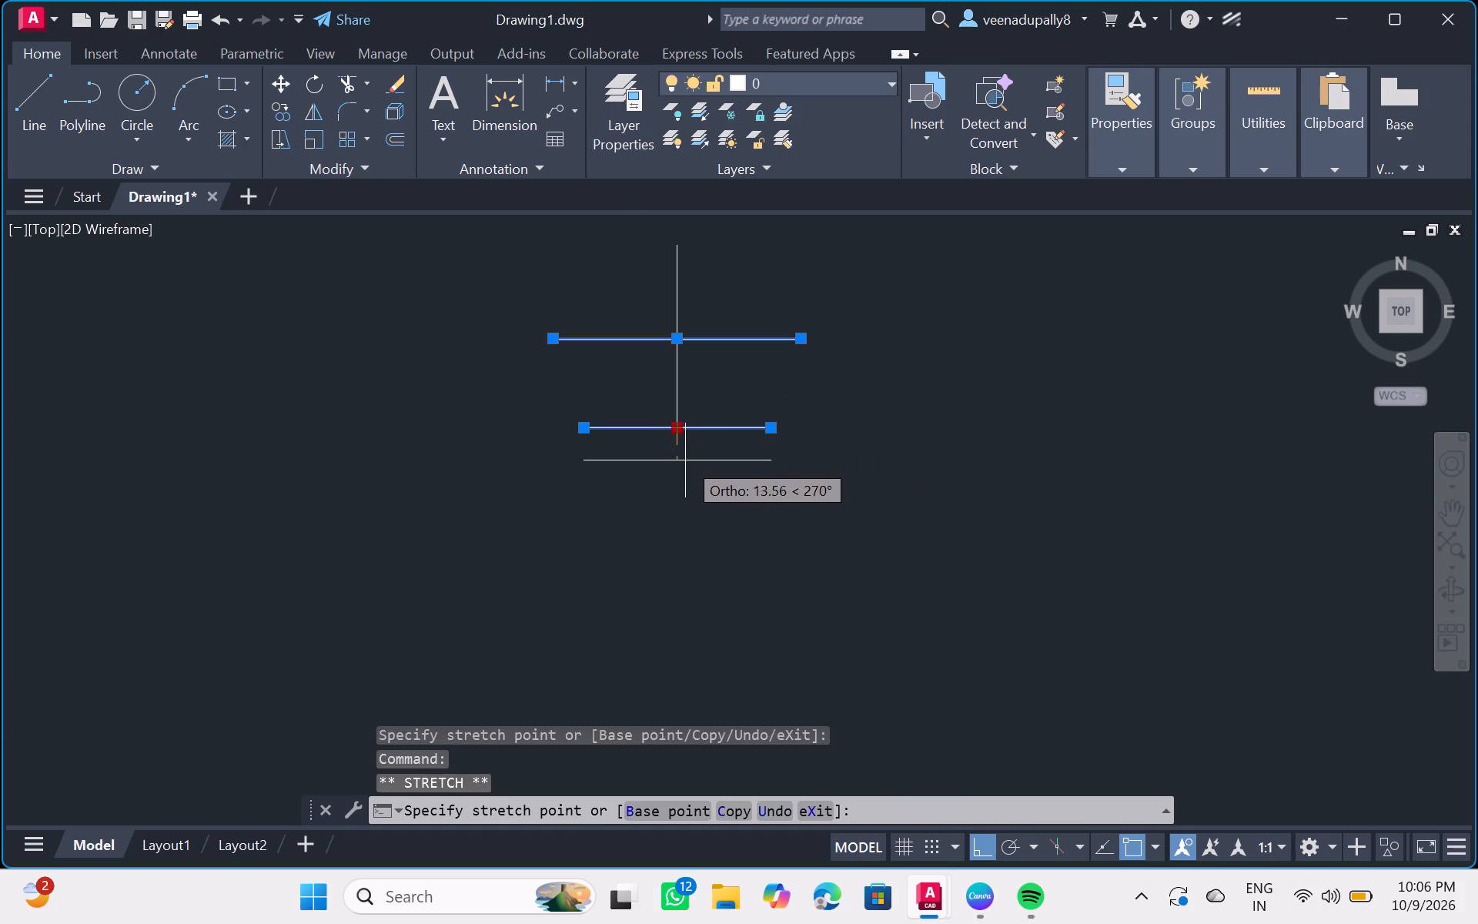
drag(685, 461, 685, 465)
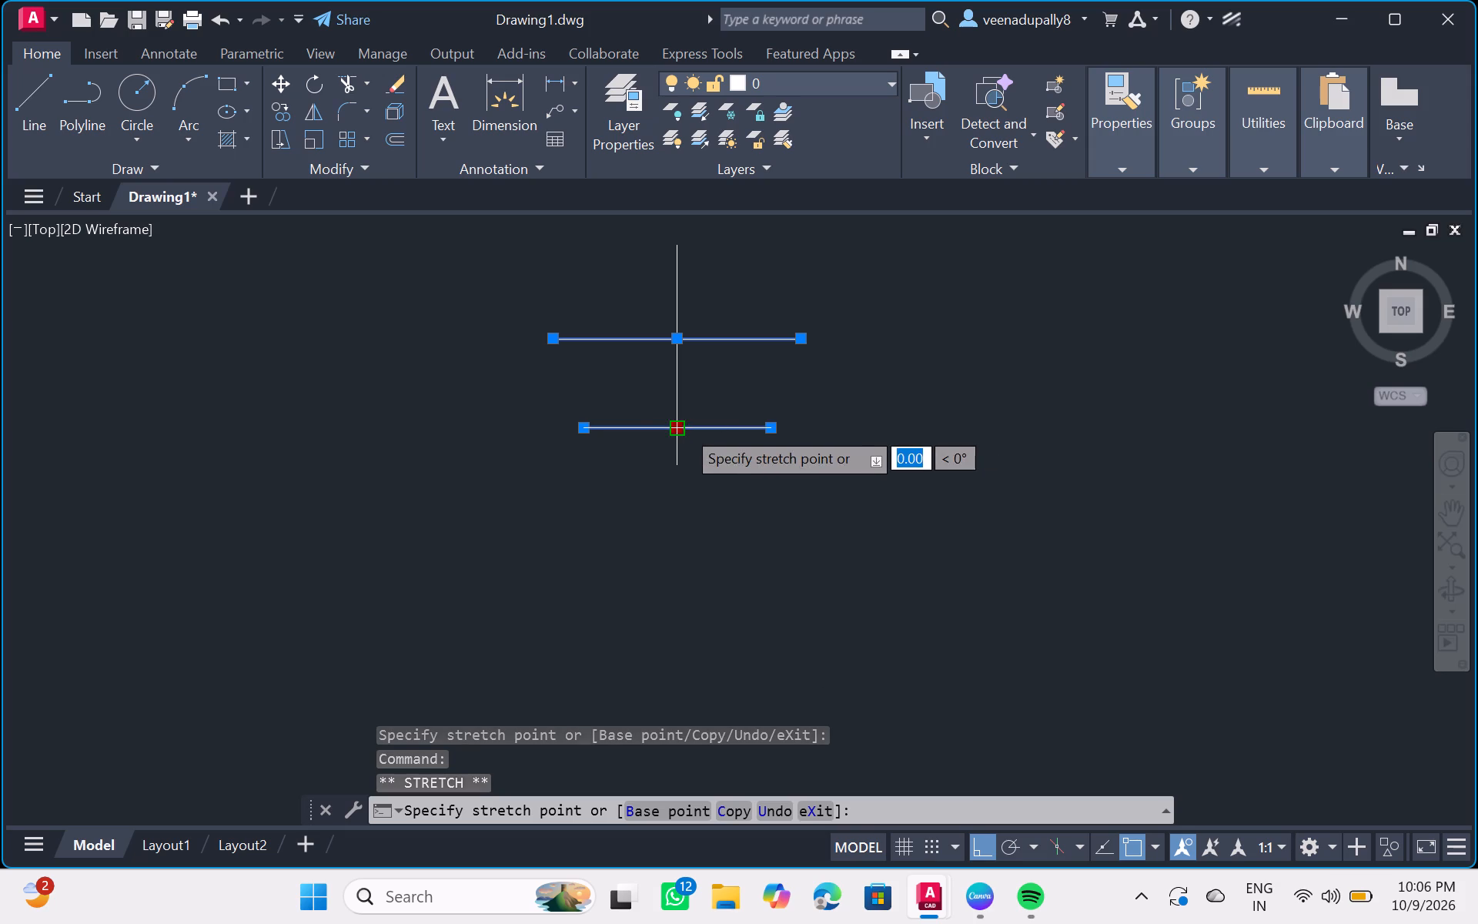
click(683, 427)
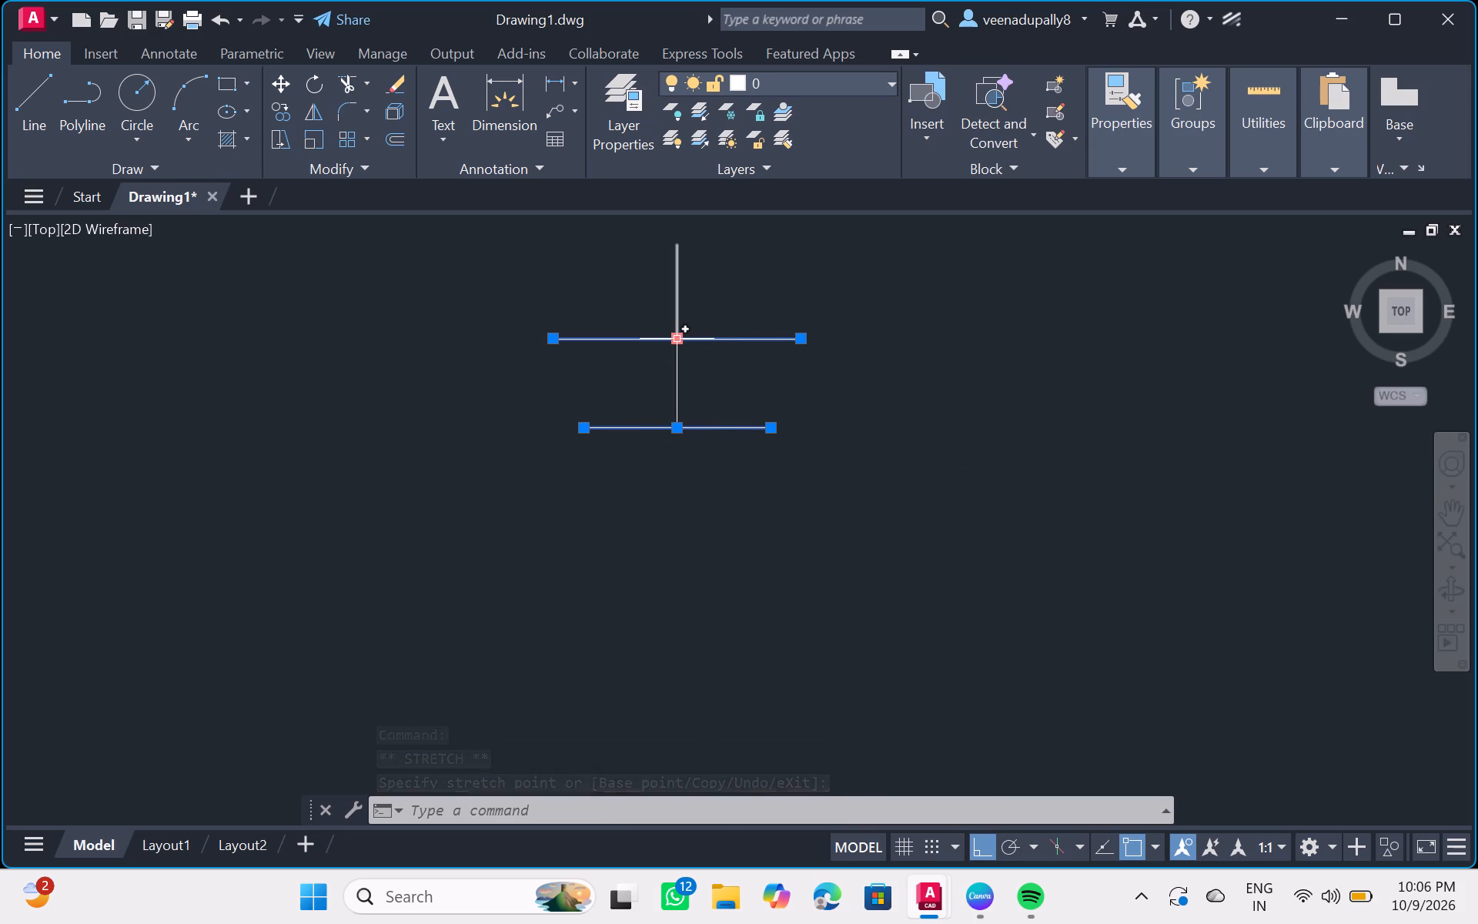
Draw a circle of radius 16 mm centred on the left end of the 80 mm base line.
middle_drag(677, 339, 693, 428)
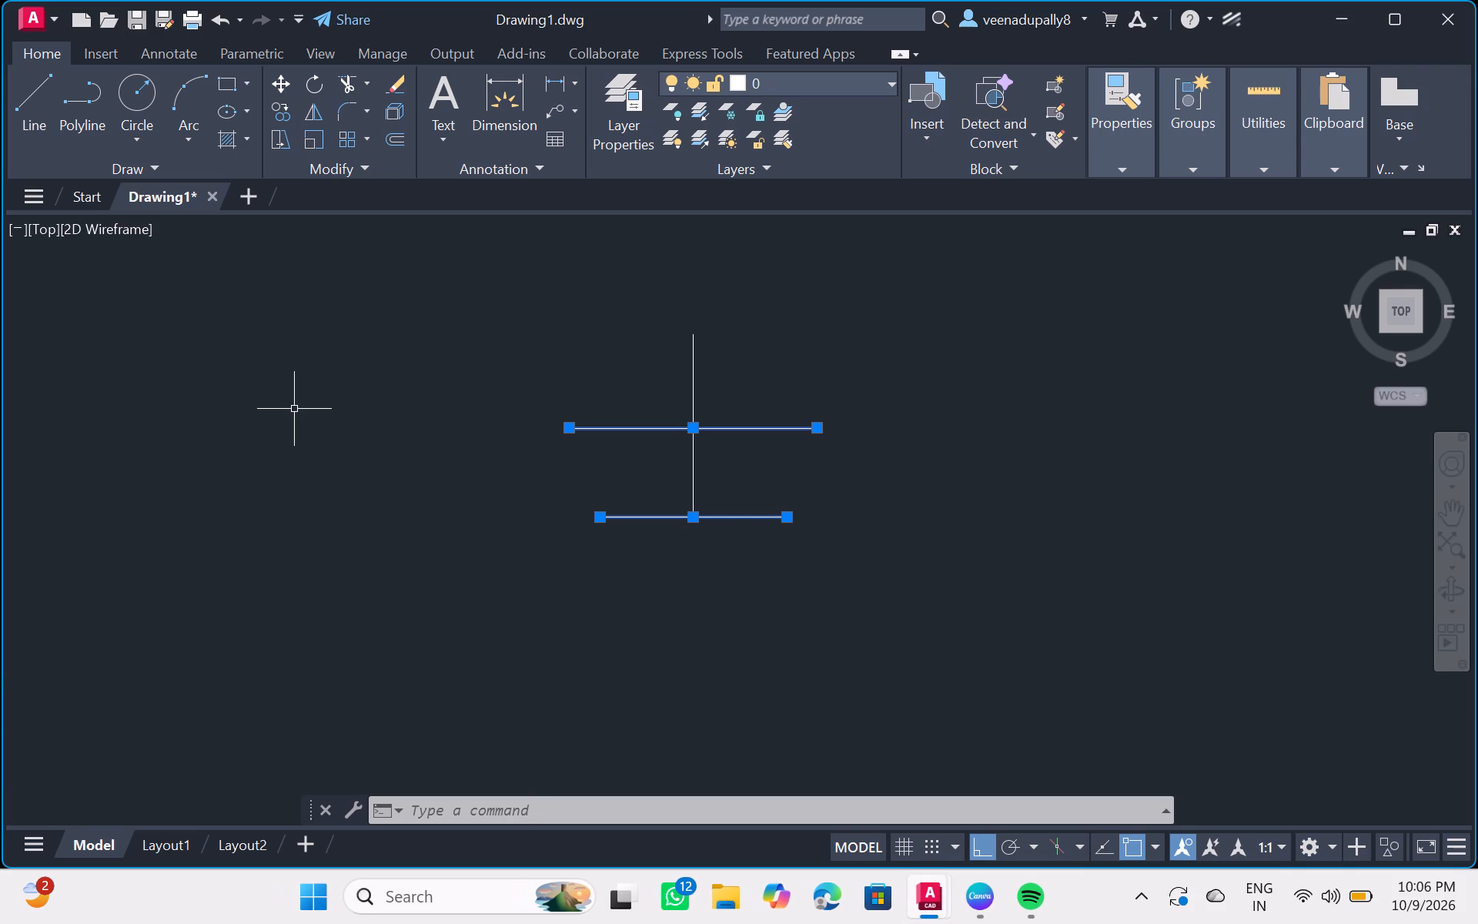
key(Escape)
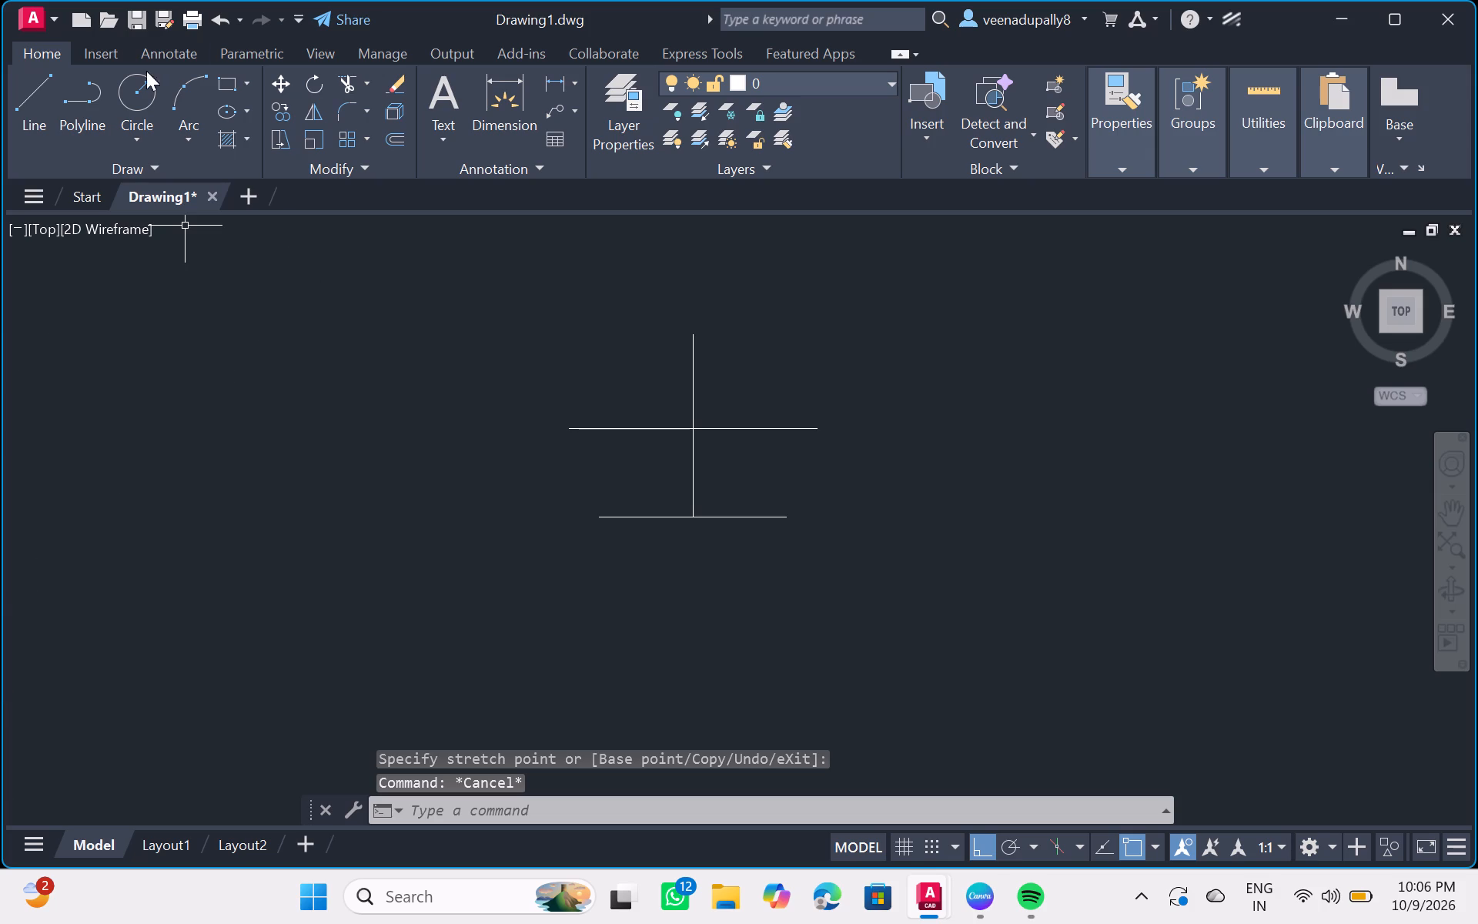
click(132, 101)
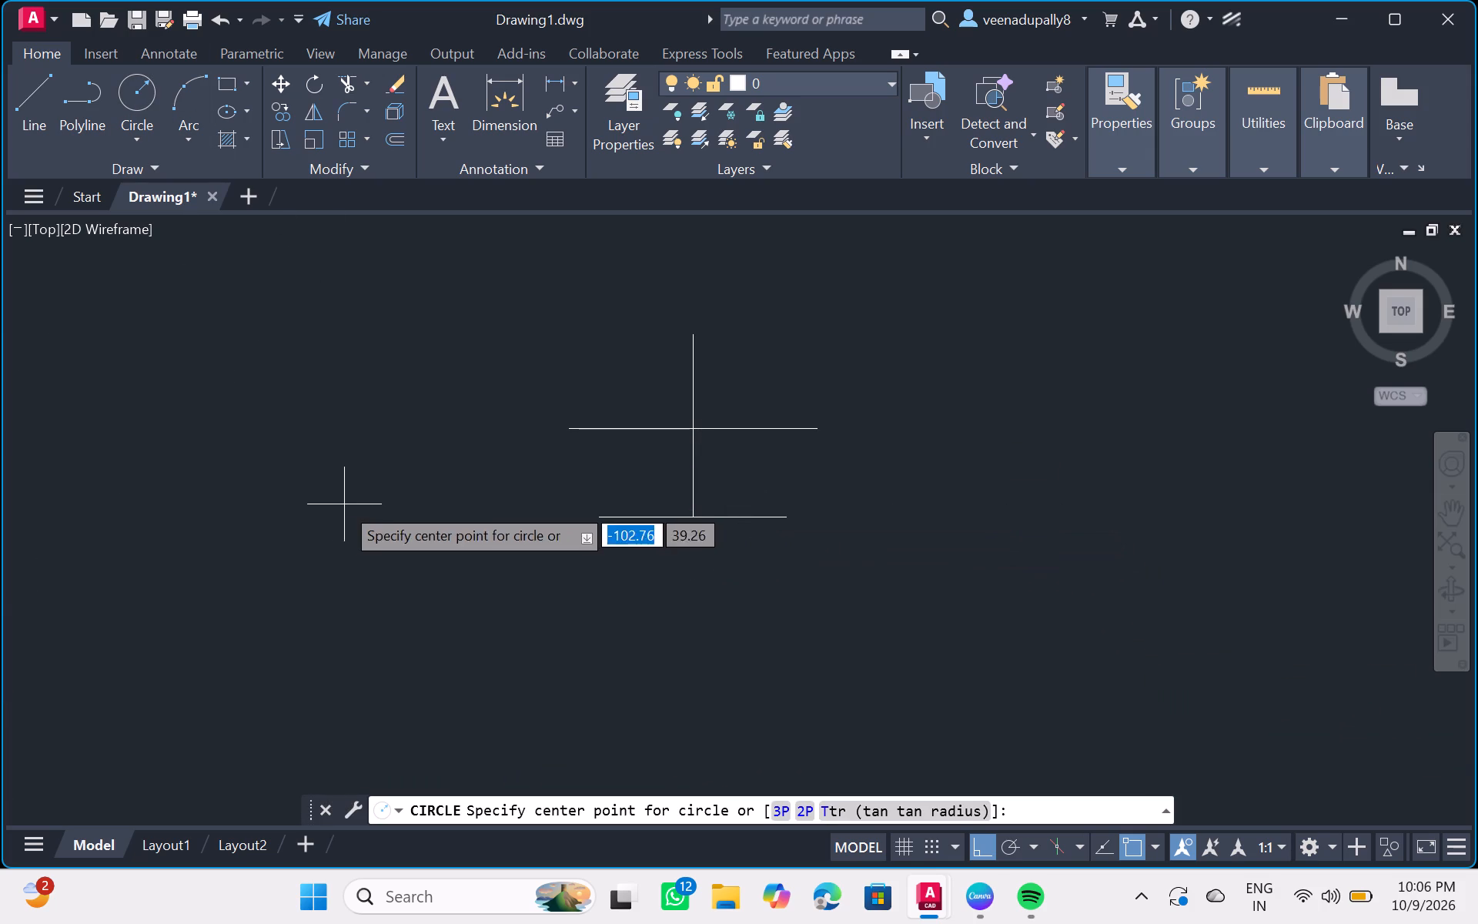
double_click(609, 511)
click(608, 511)
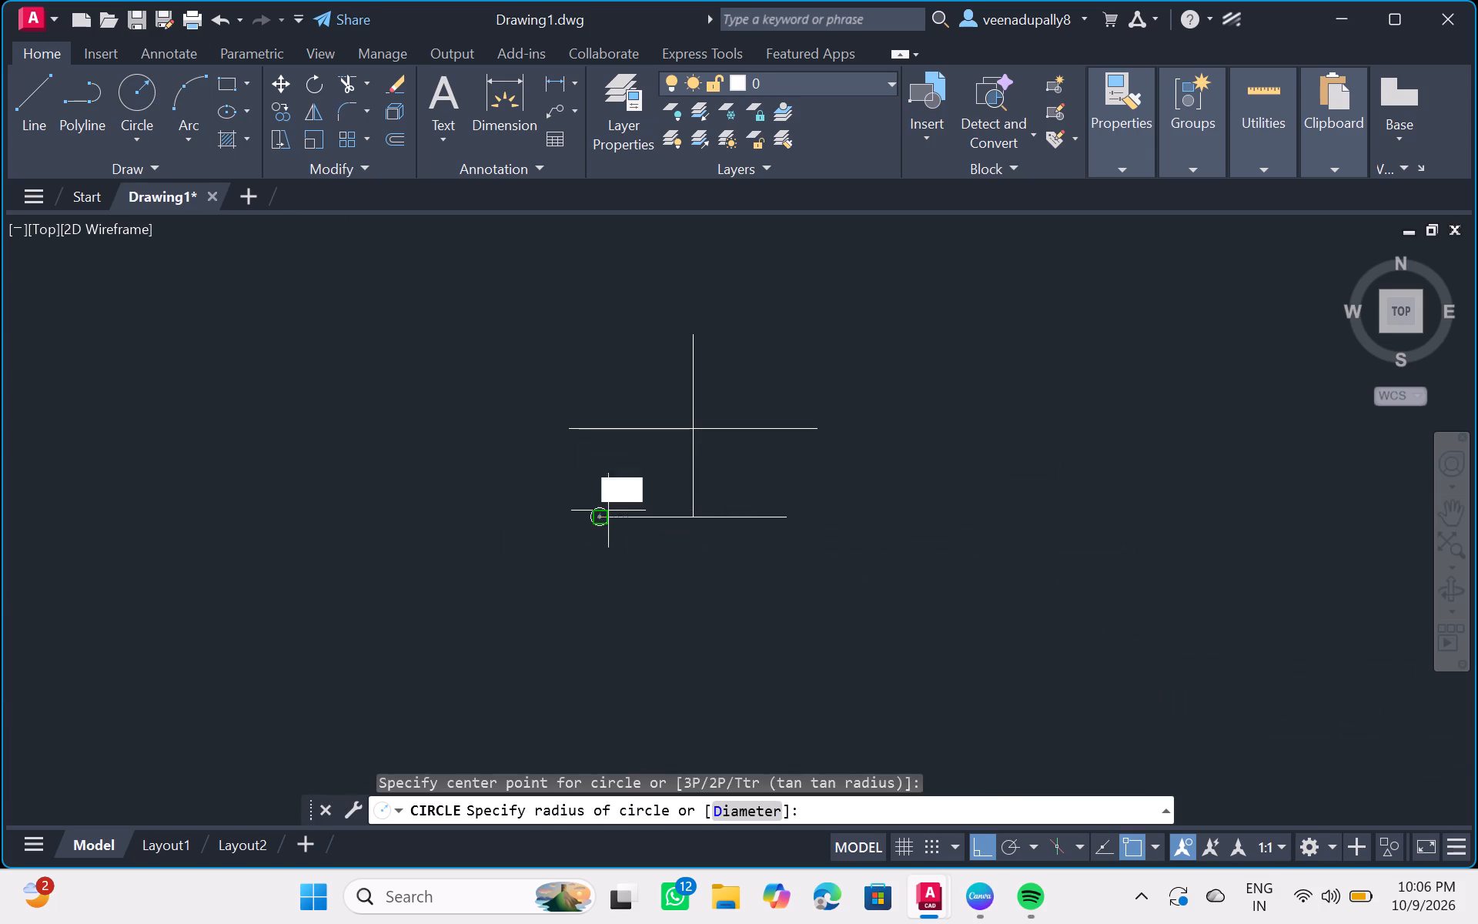
click(608, 511)
text(16)
key(Return)
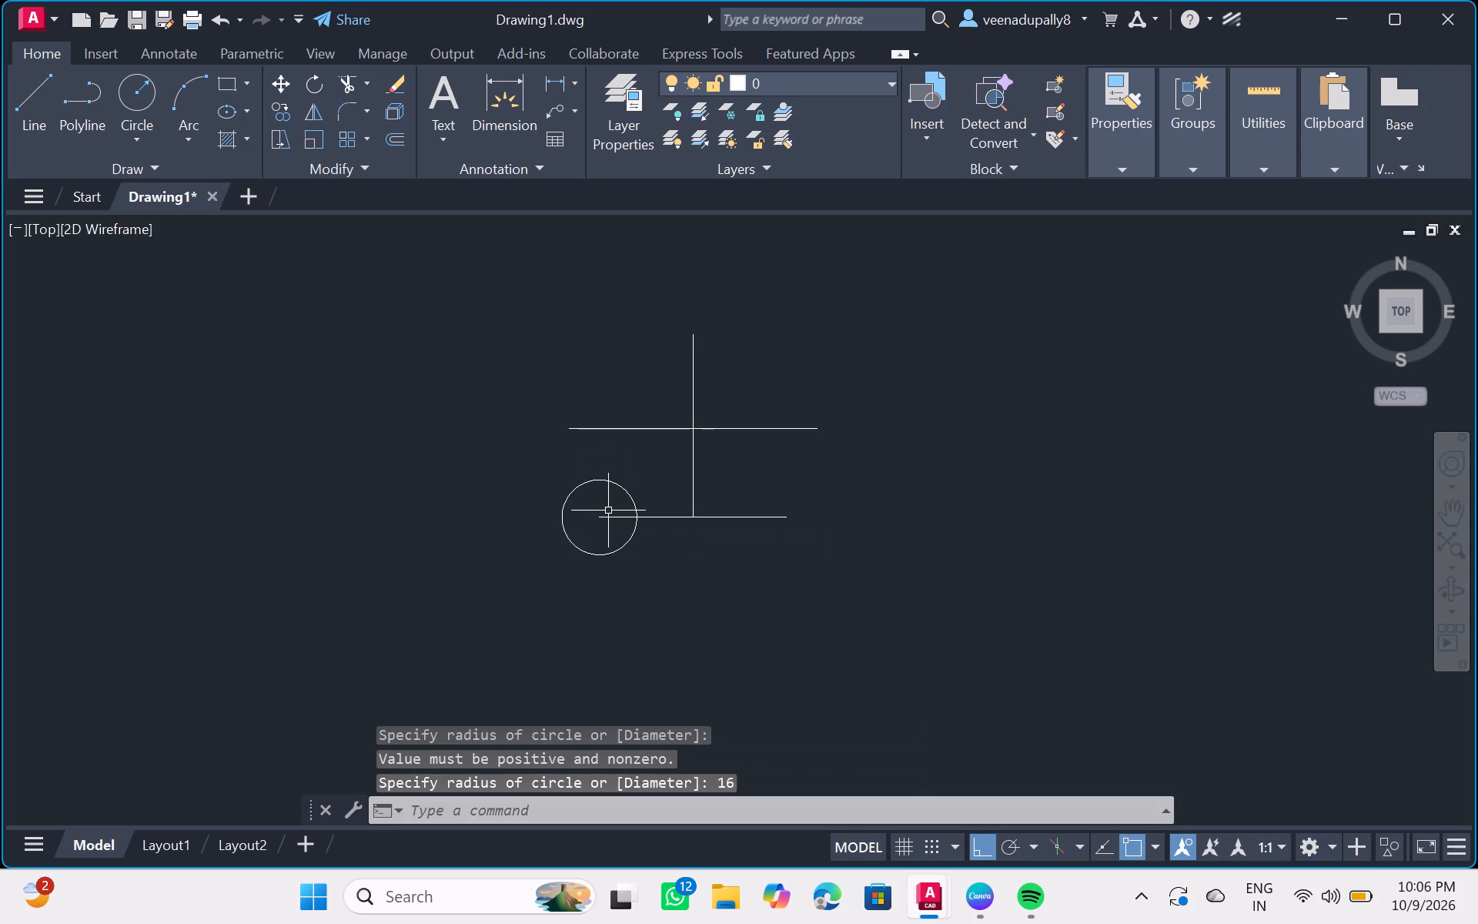
Draw a concentric circle of radius 8 mm inside the 16 mm radius circle at the base line's left end.
scroll(586, 507, right, 2)
scroll(586, 507, left, 1)
click(132, 98)
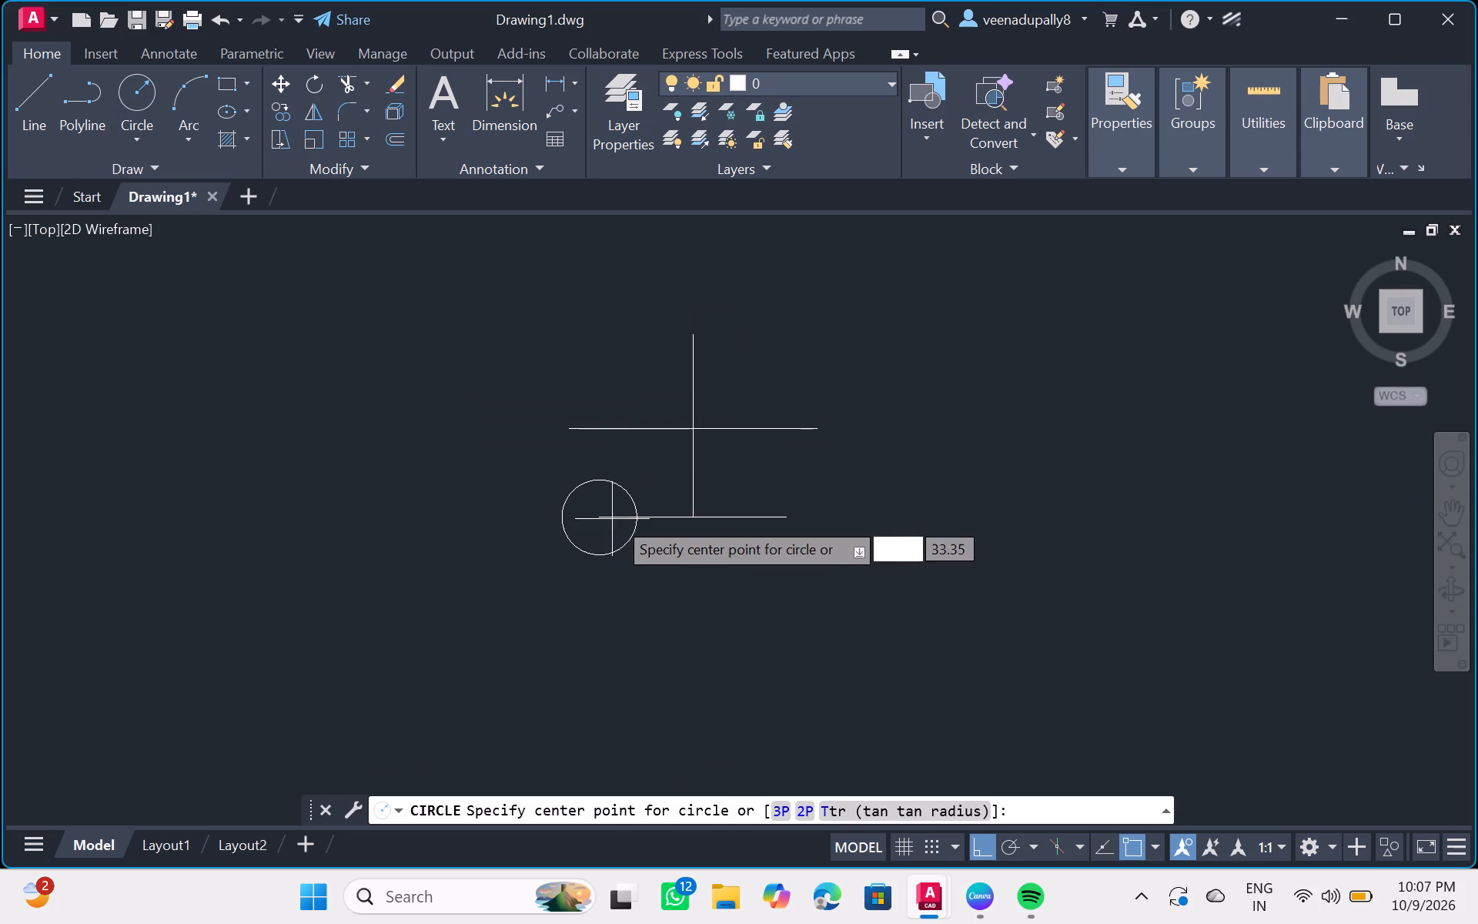
click(600, 514)
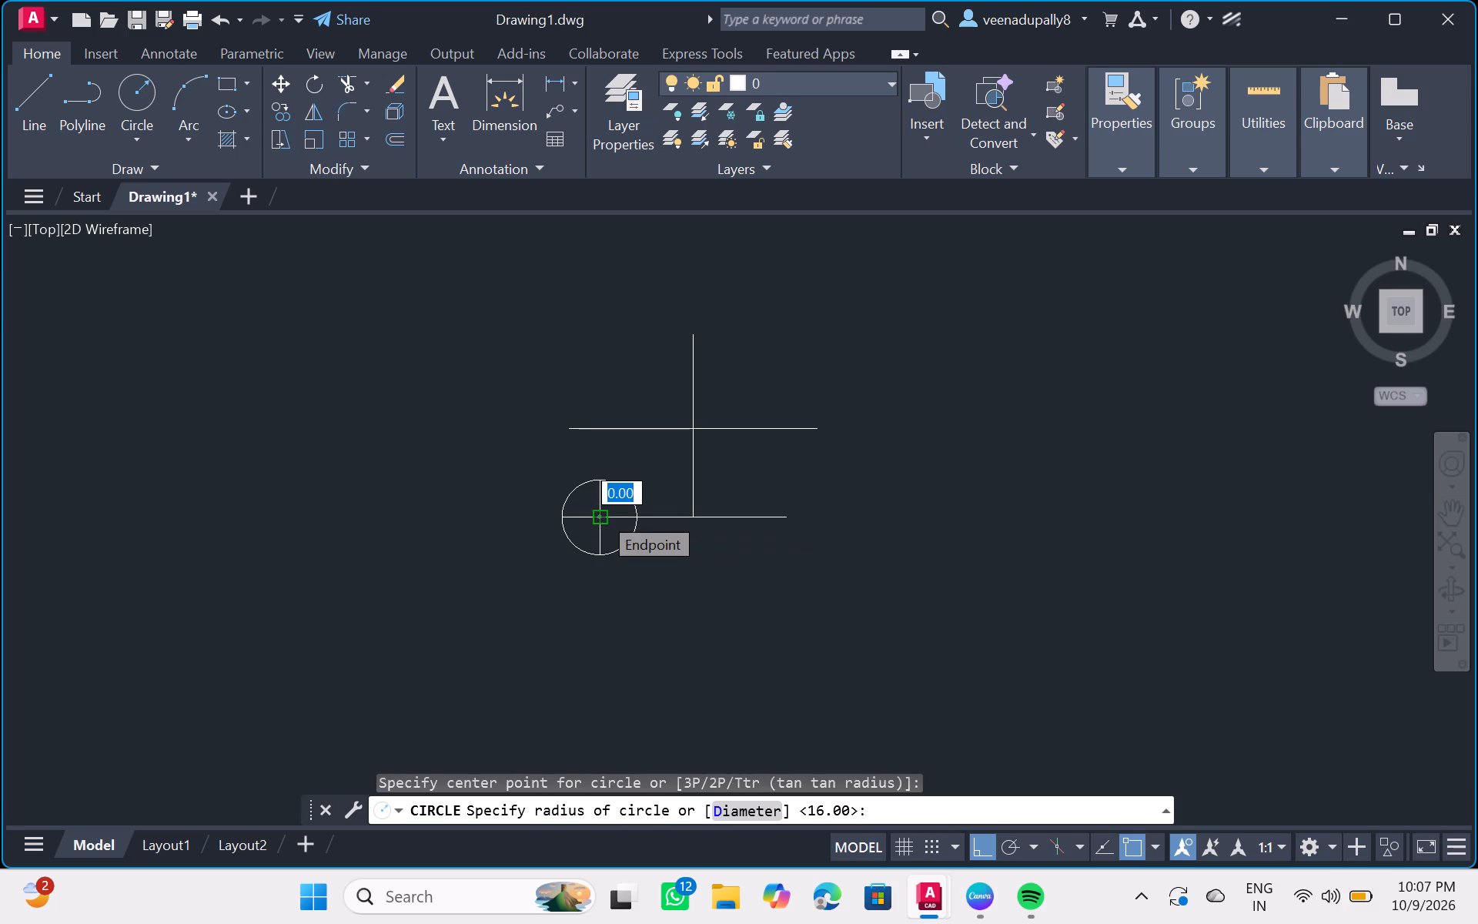
key(8)
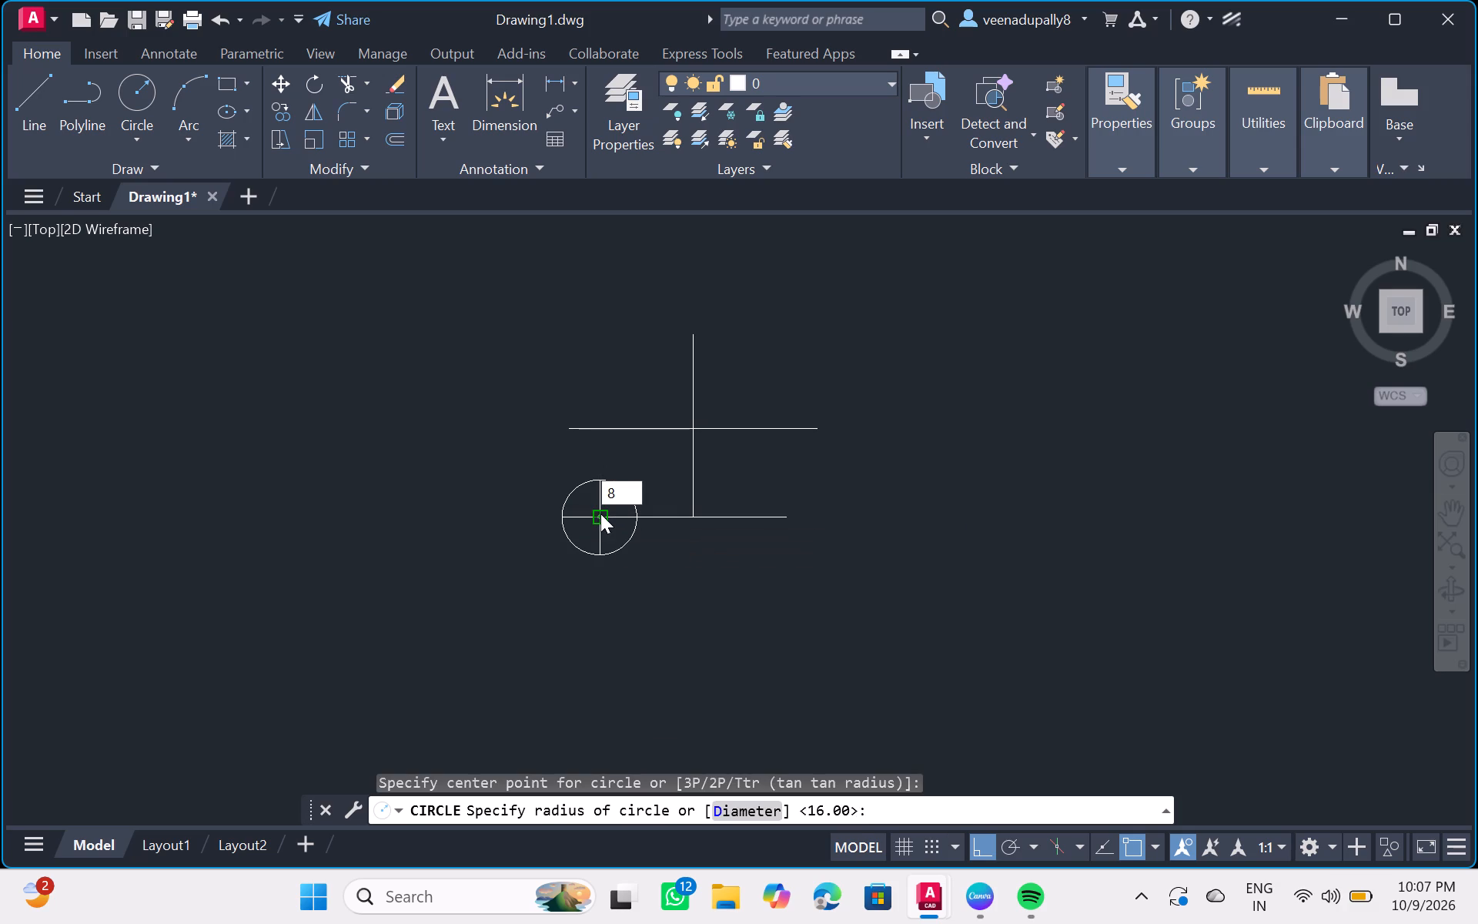
key(Return)
Draw a circle of radius 11 mm centred on the left end of the 106 mm horizontal line.
scroll(600, 514, right, 1)
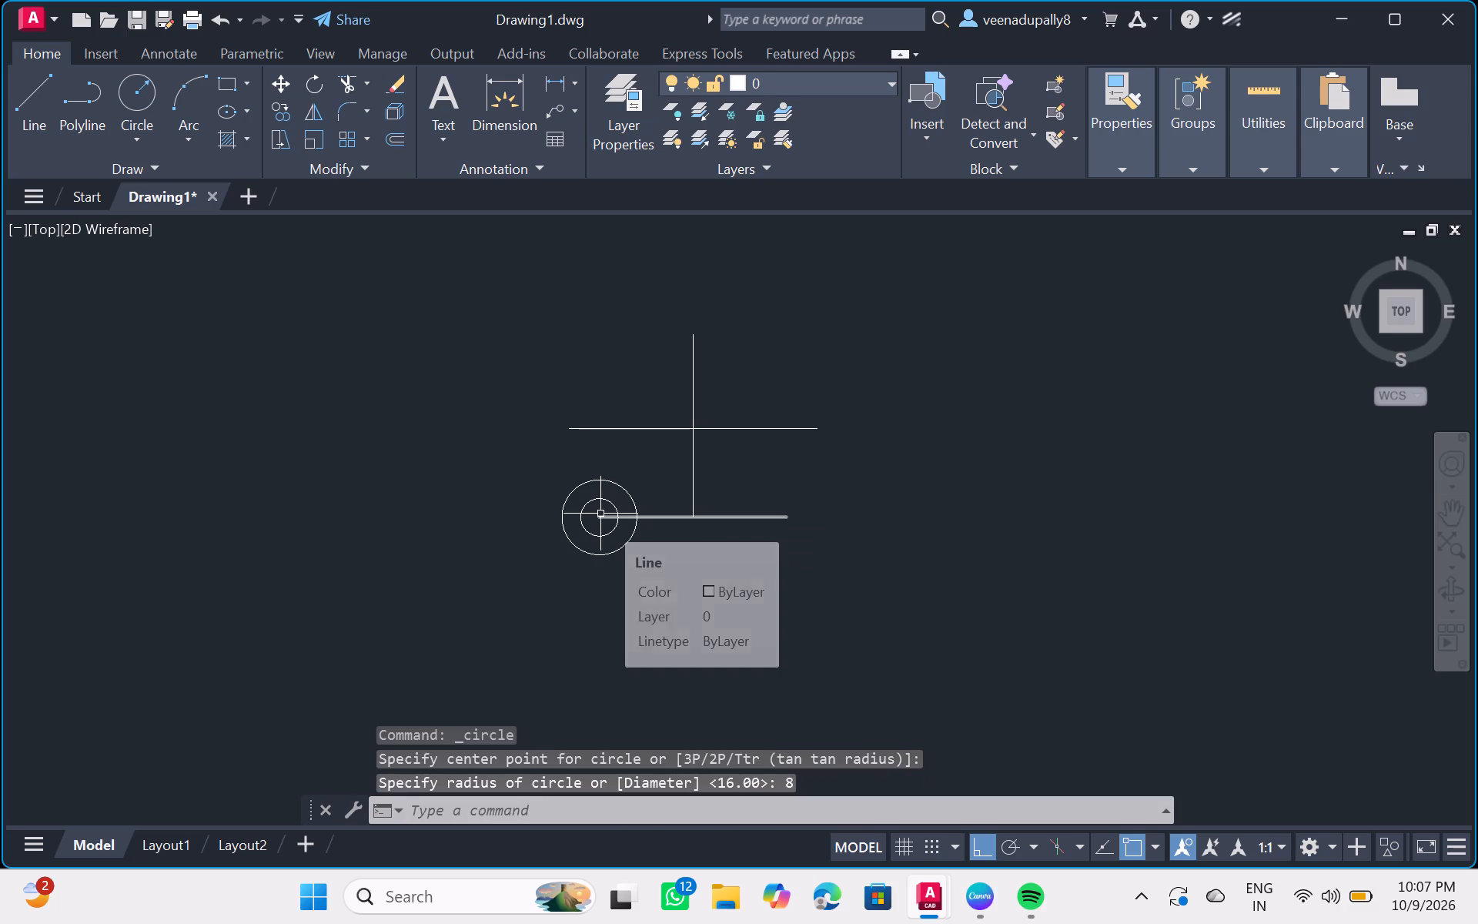
scroll(600, 514, right, 1)
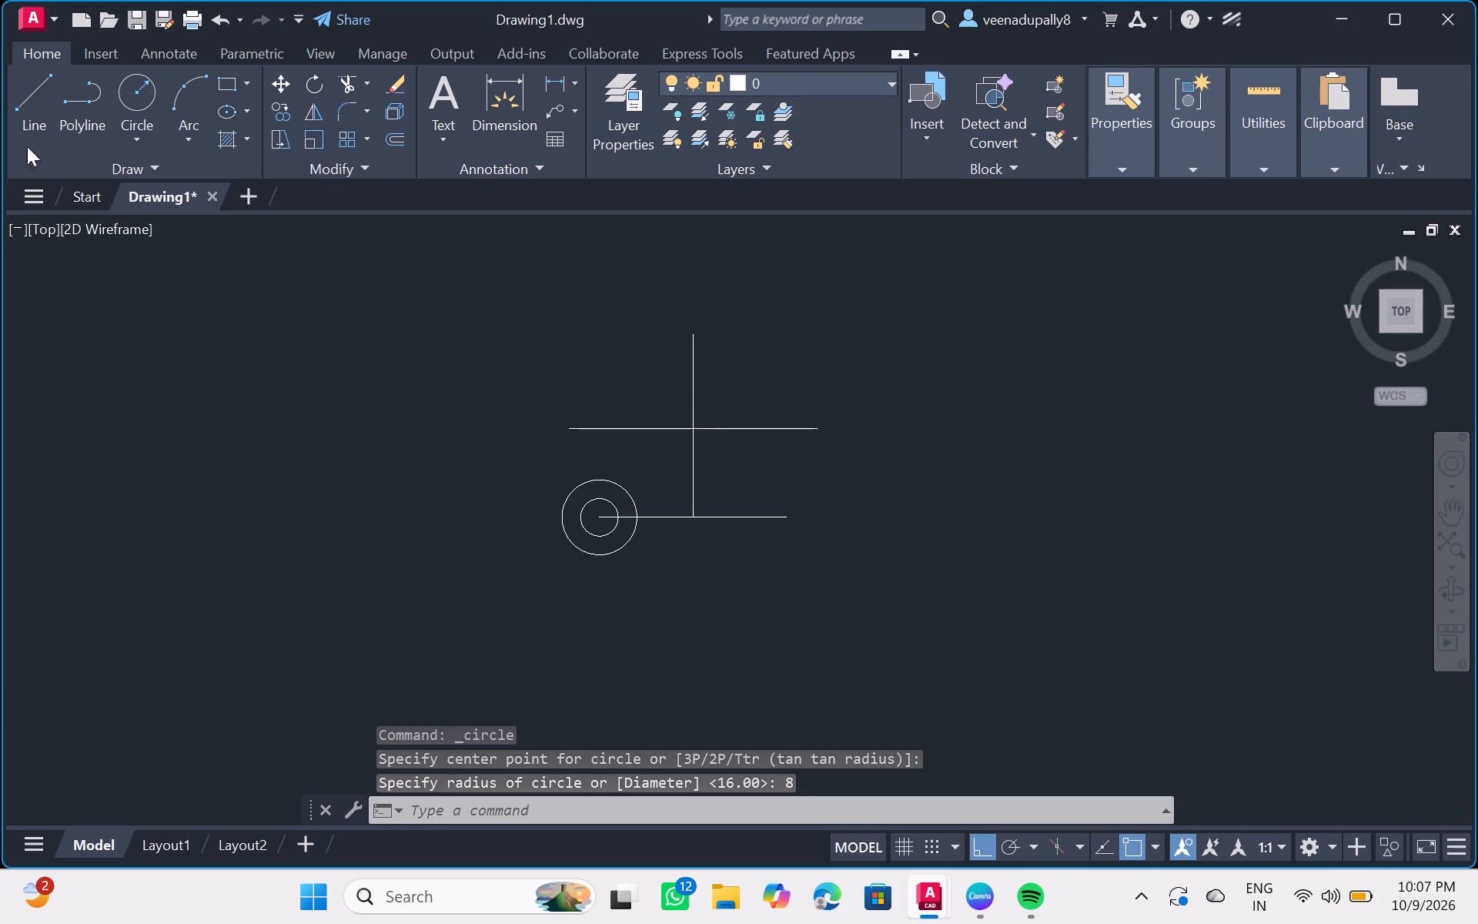
click(138, 84)
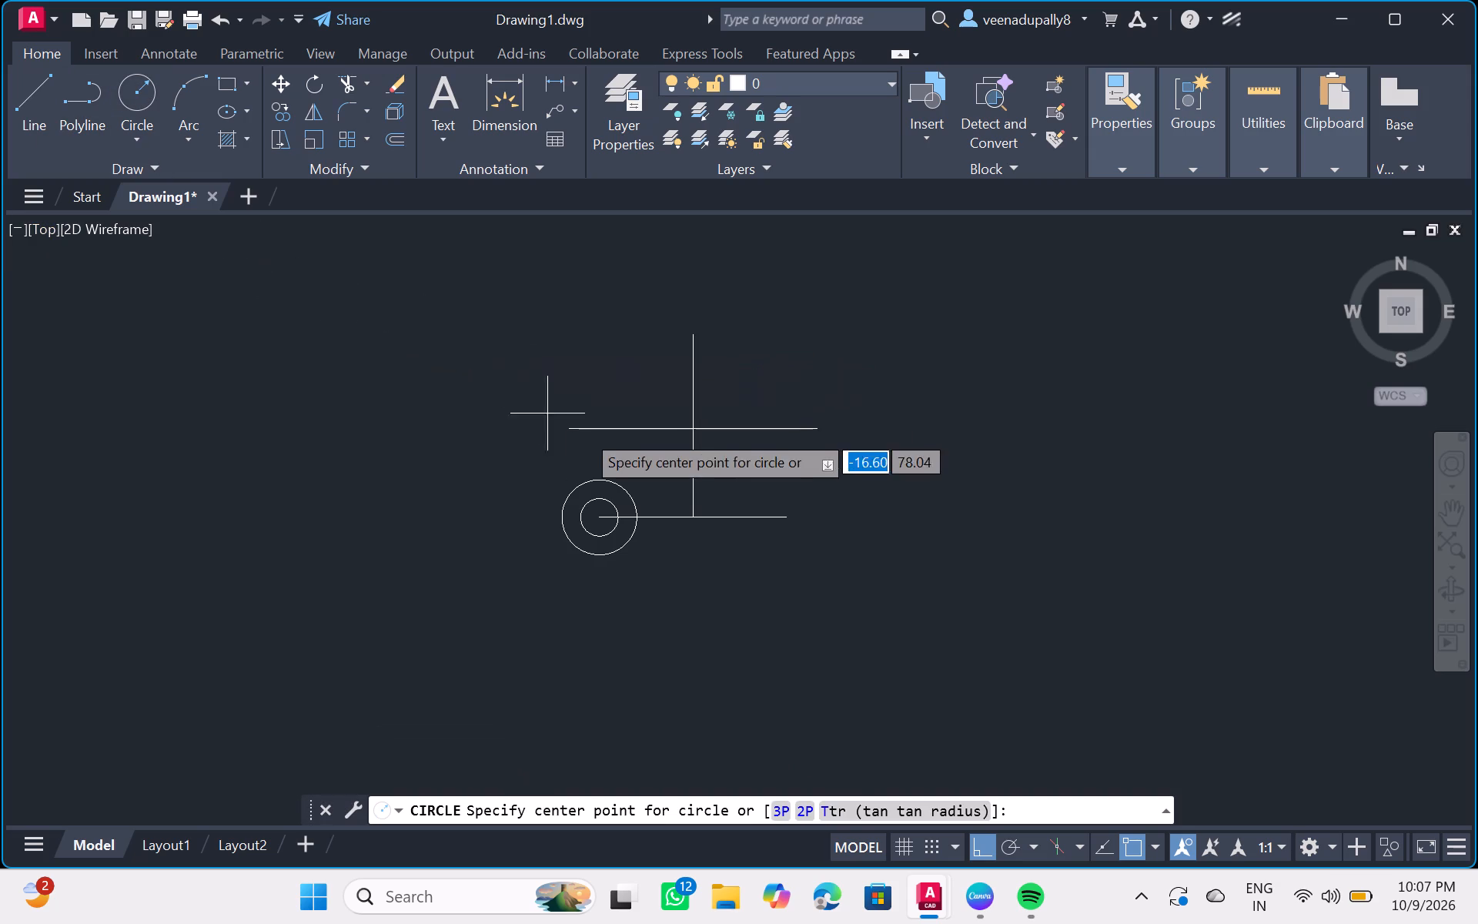
triple_click(577, 421)
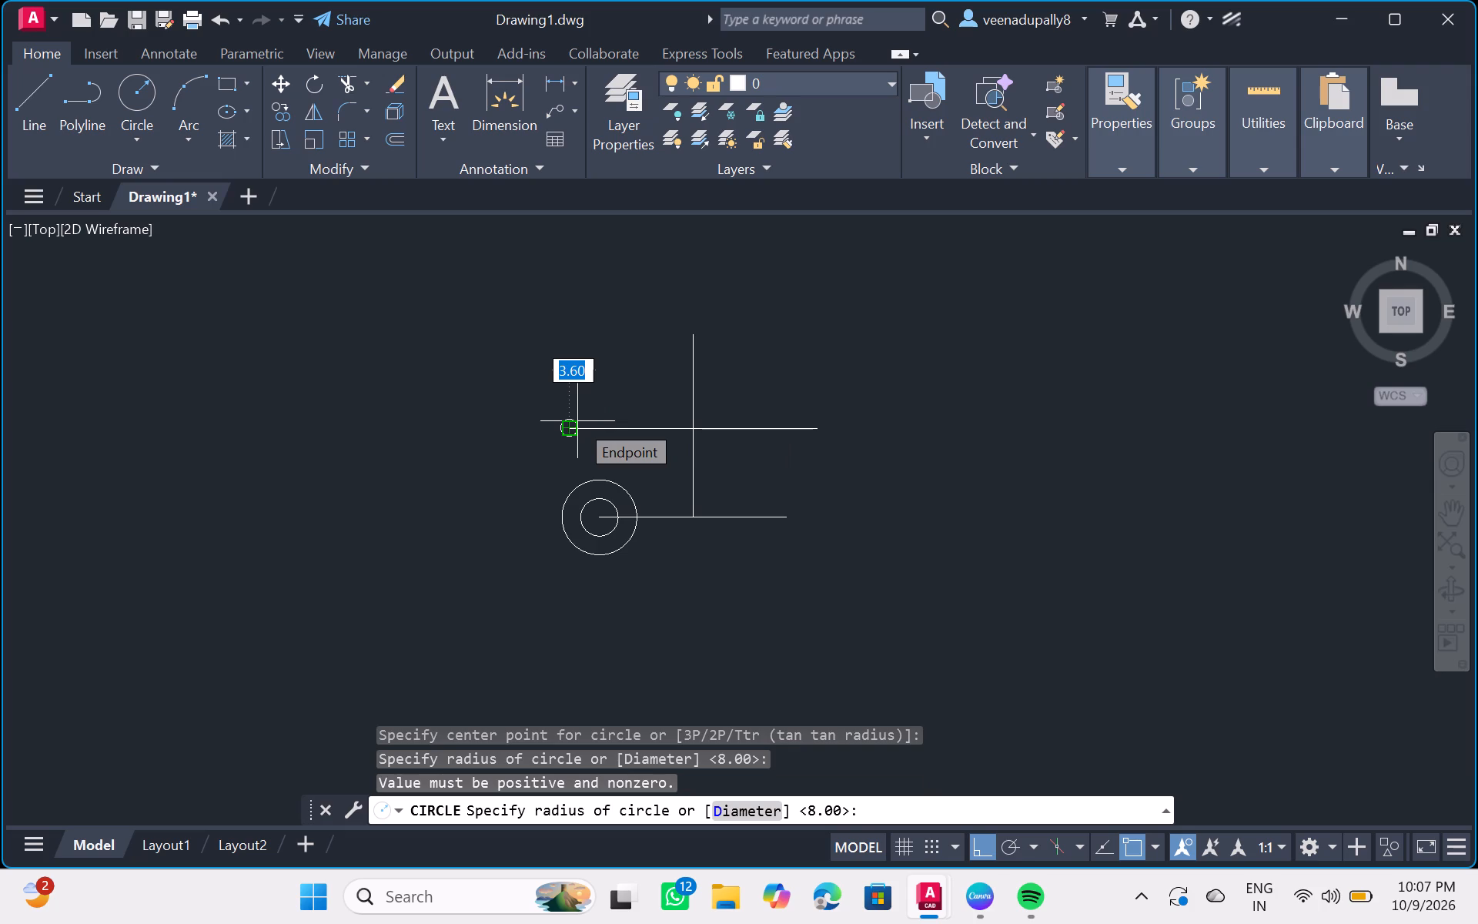
text(11)
key(Return)
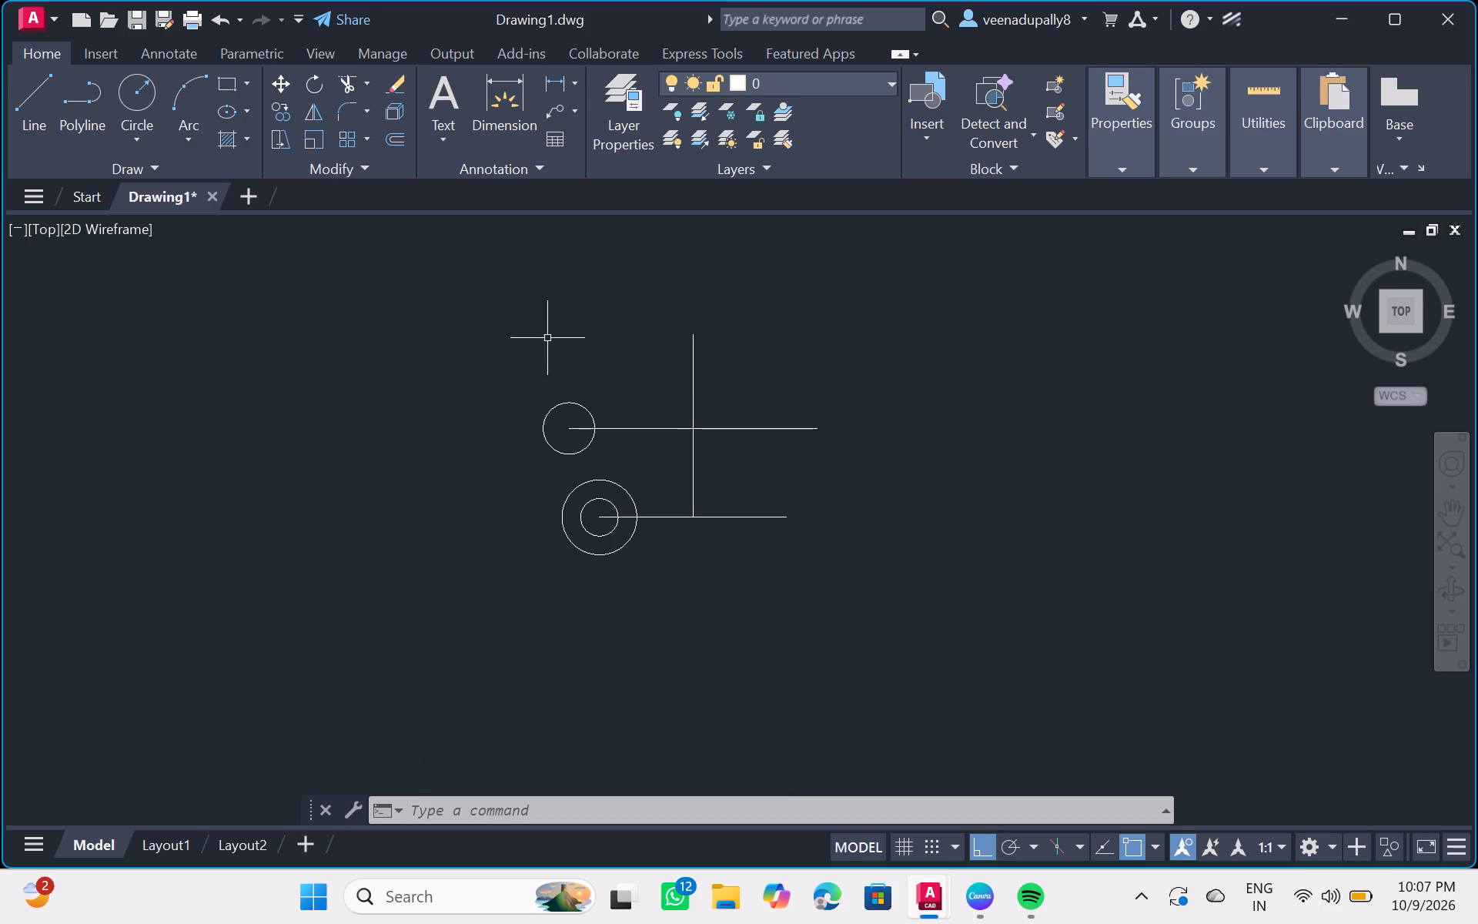
Draw a concentric circle of radius 21 mm around the 11 mm radius circle at the 106 mm line's left end.
click(125, 92)
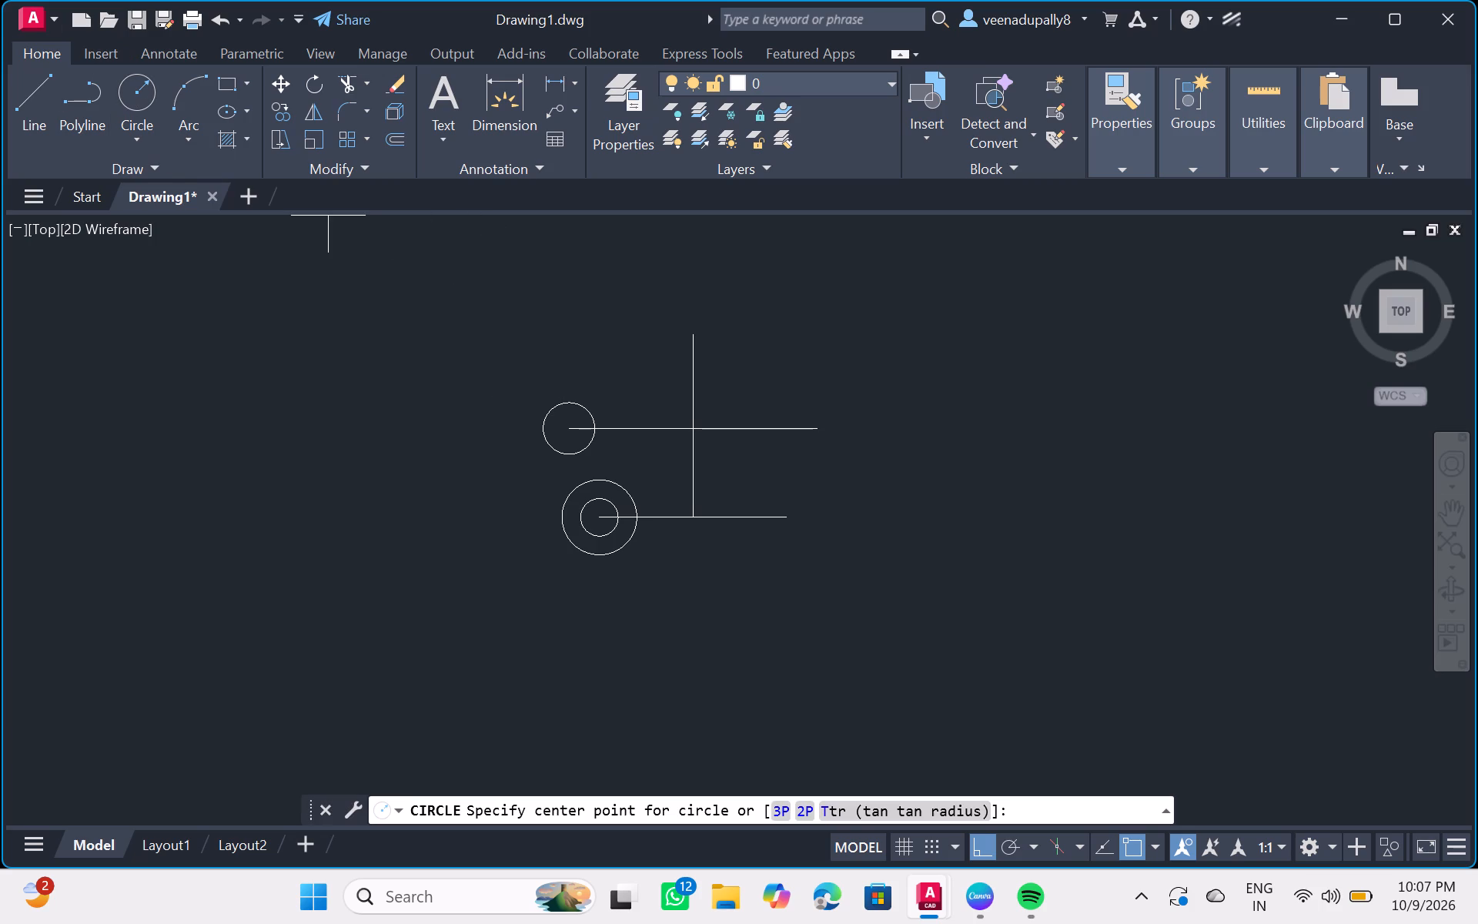
click(573, 432)
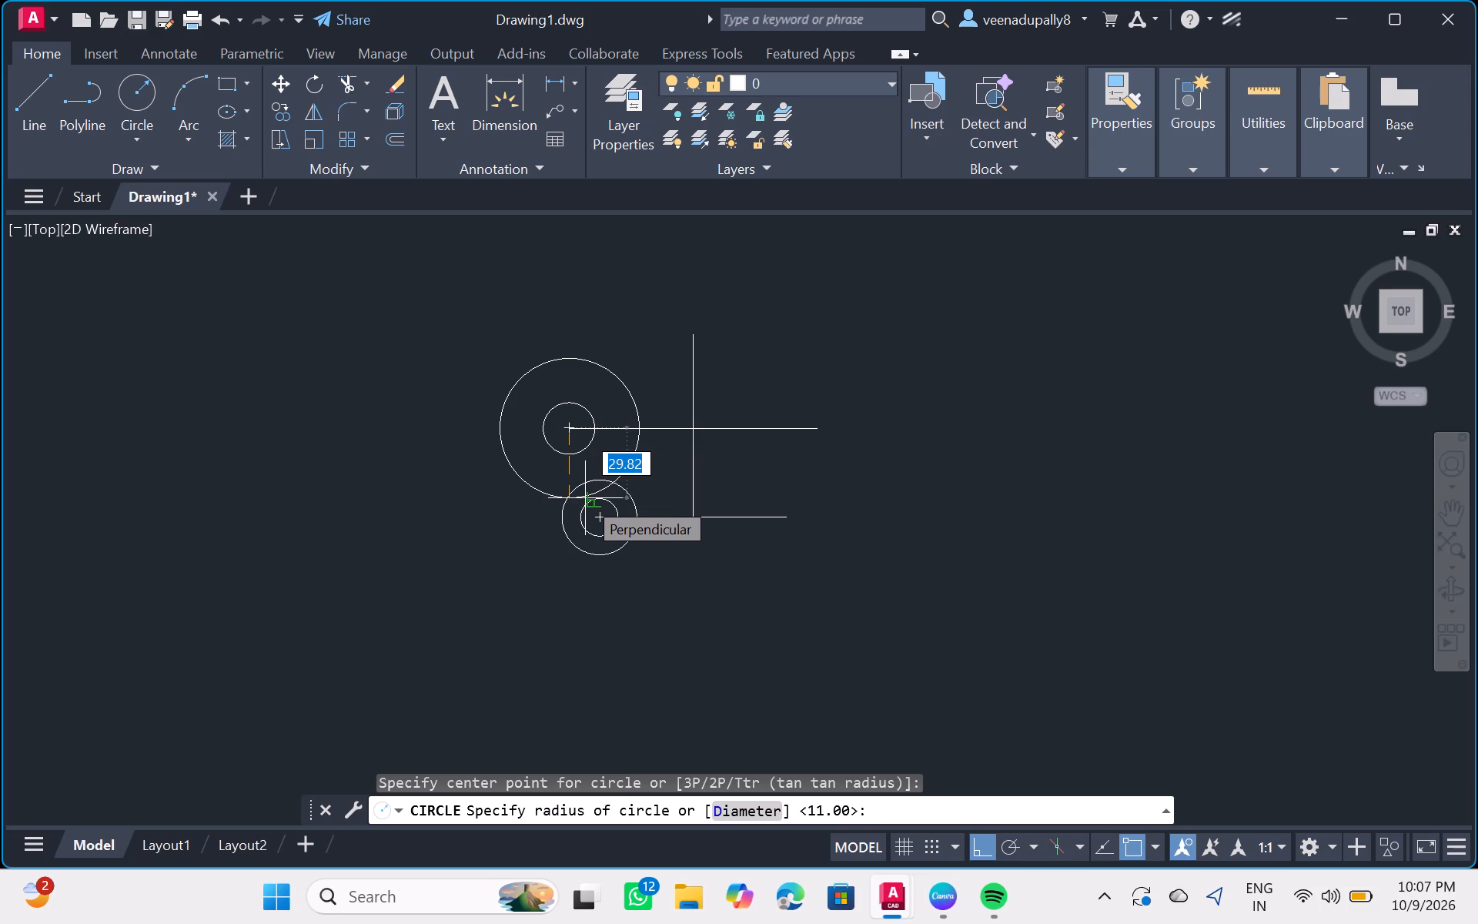
text(21)
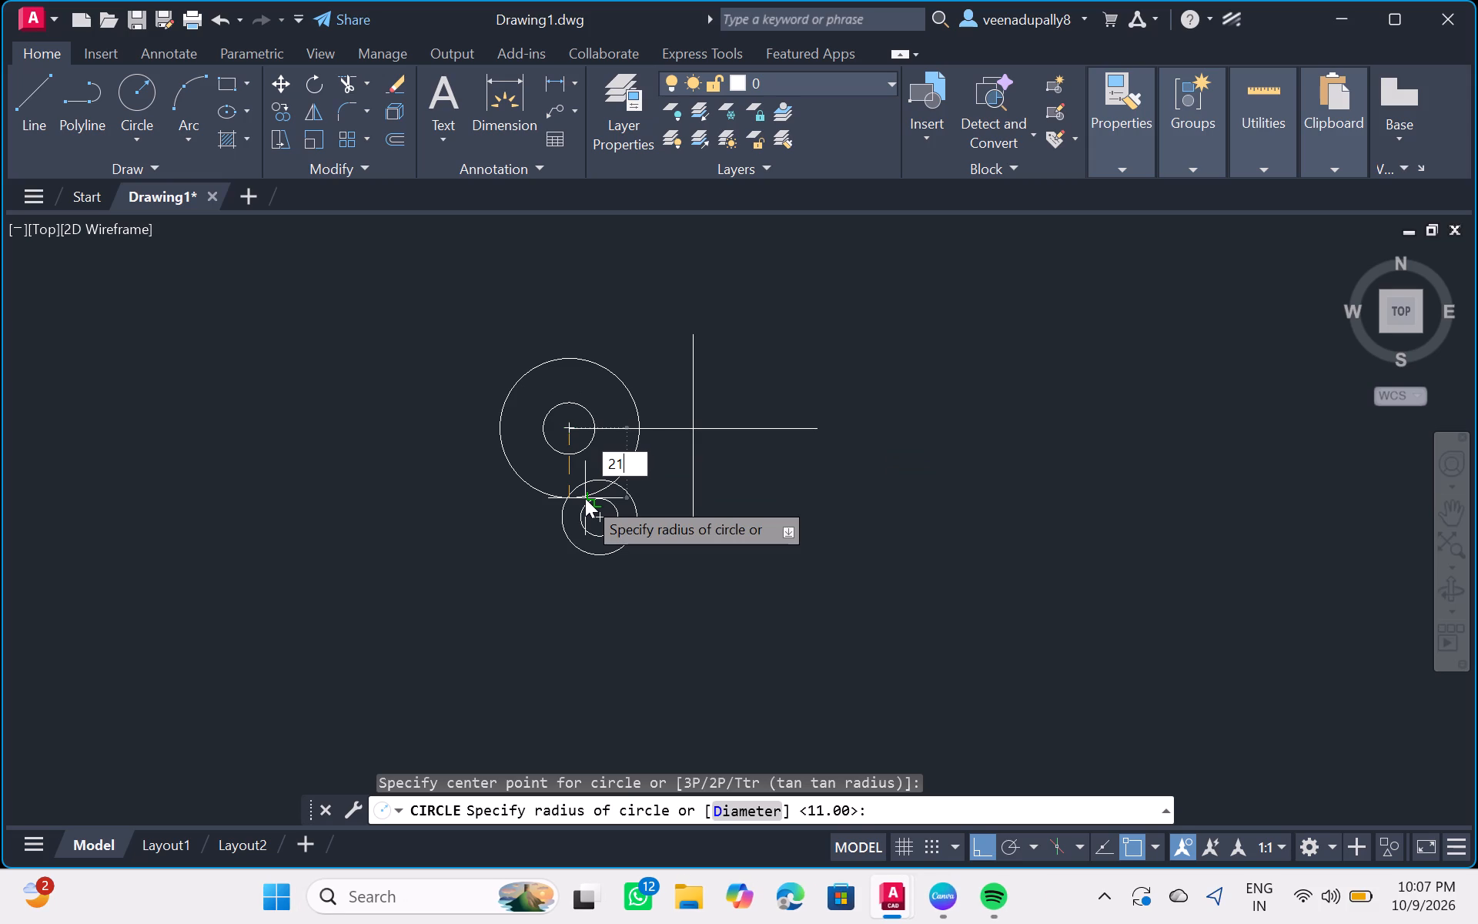
key(Return)
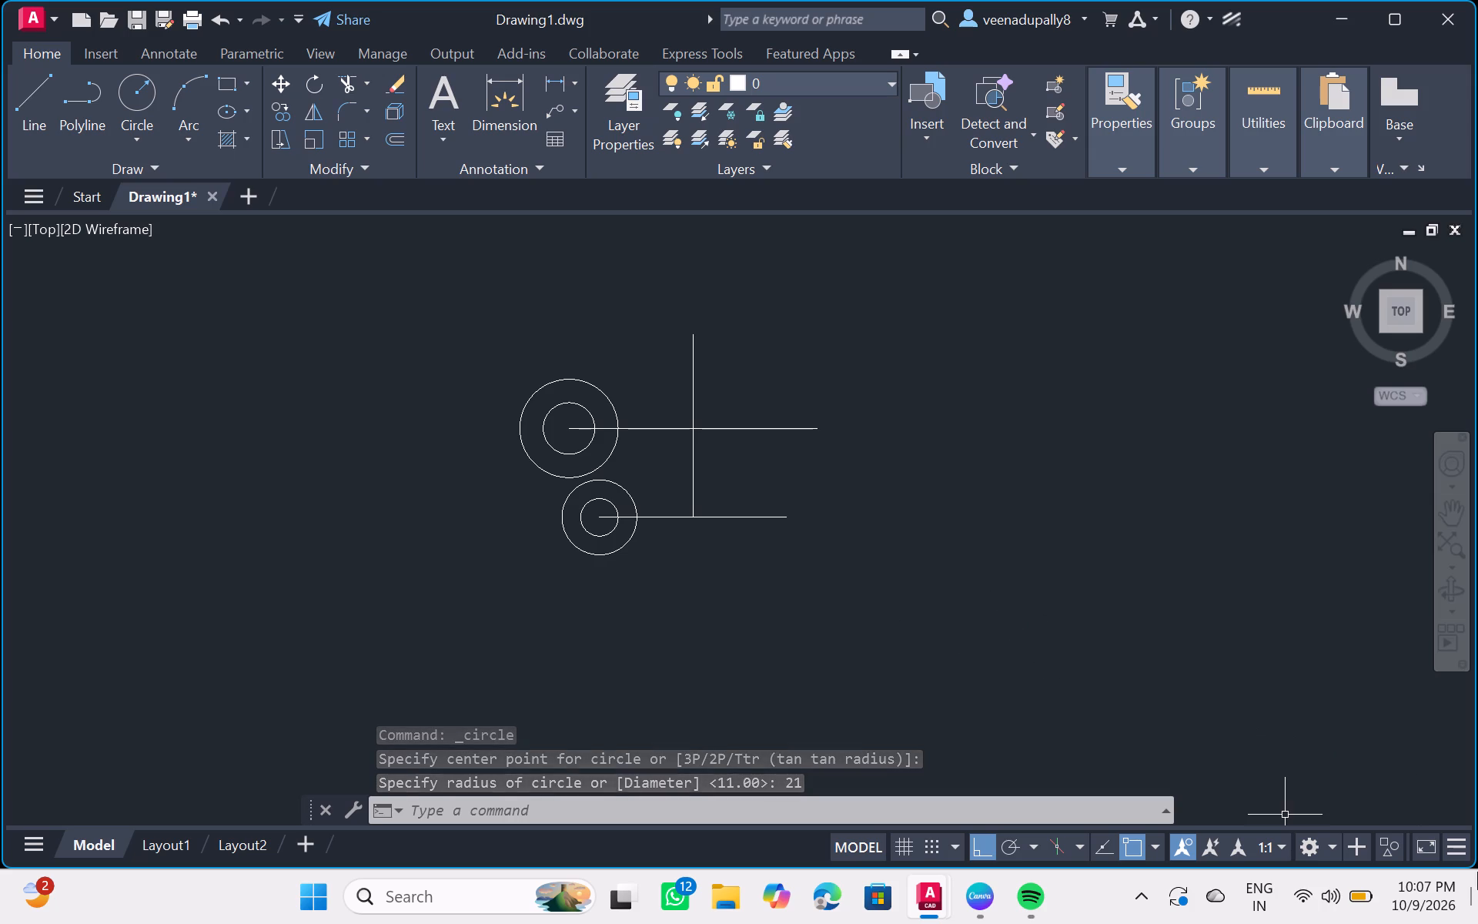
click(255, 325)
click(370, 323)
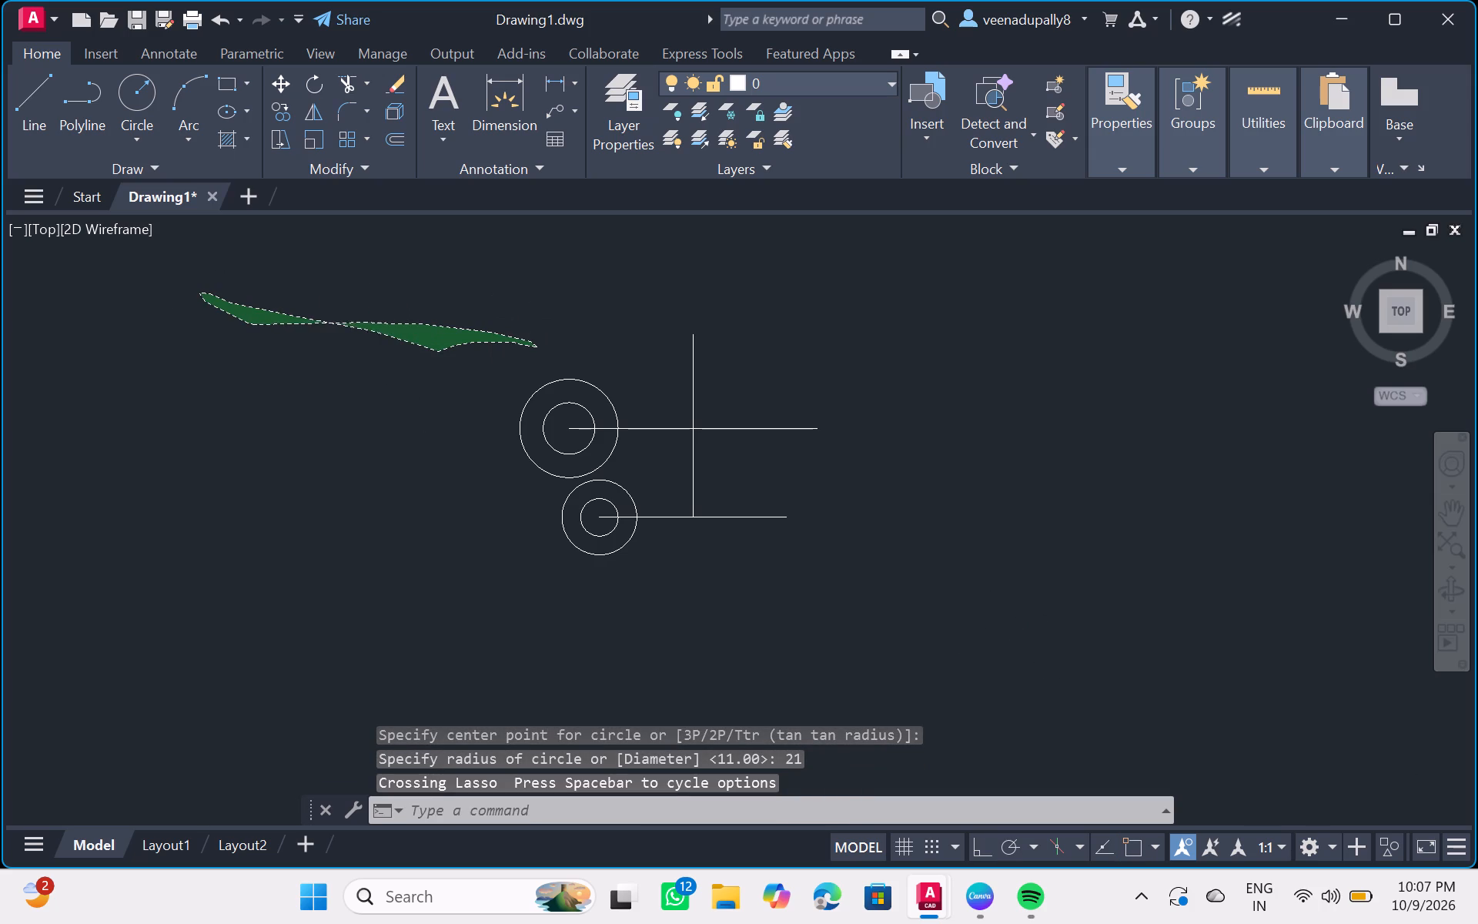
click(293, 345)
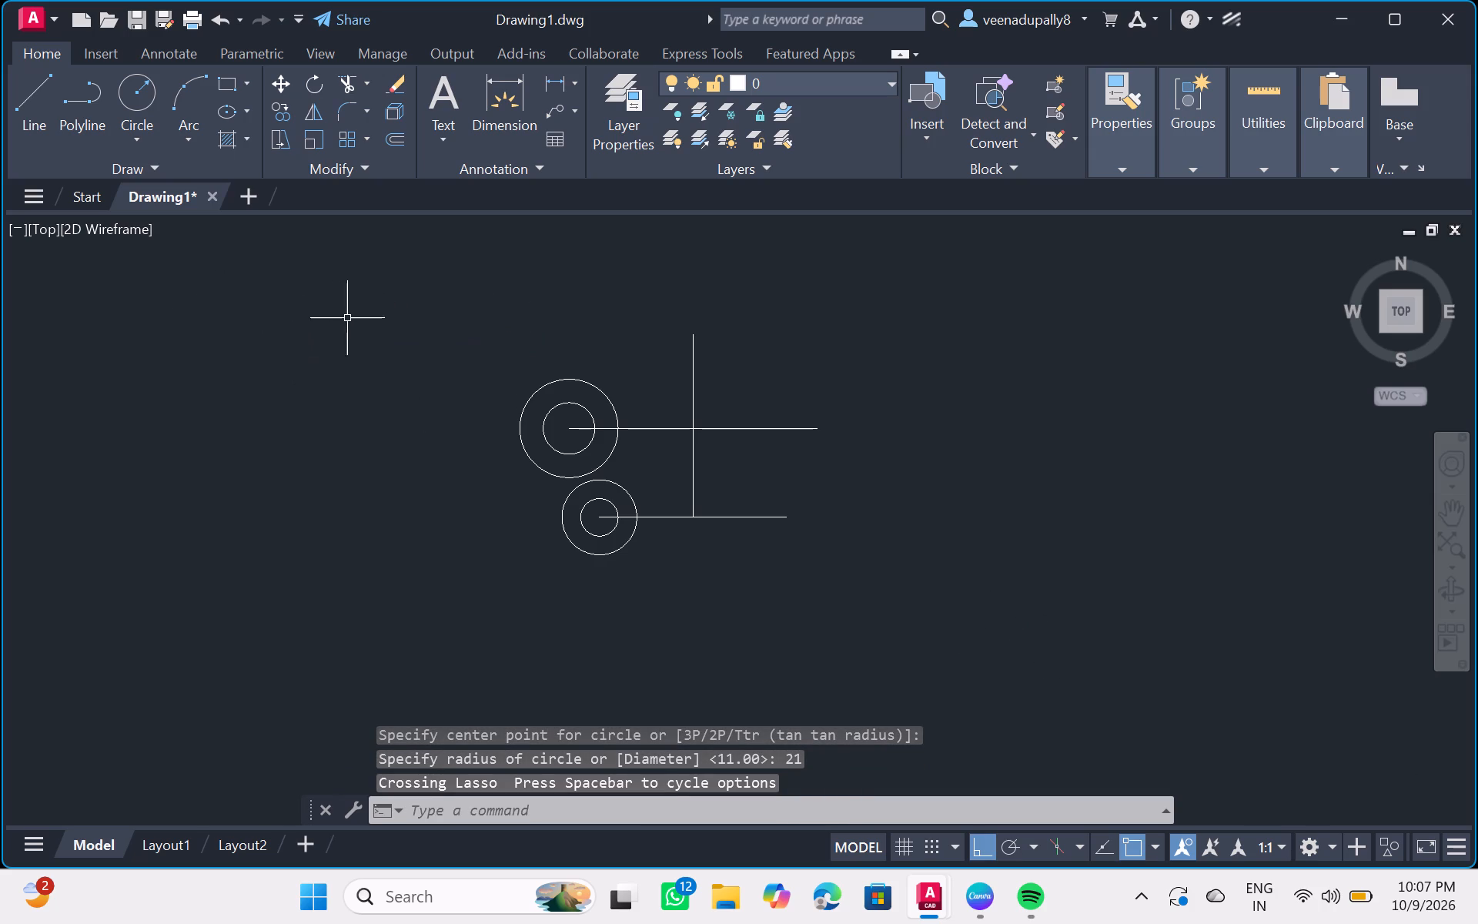
Mirror the four left-hand circles about the vertical centre line, keeping the source objects.
click(555, 380)
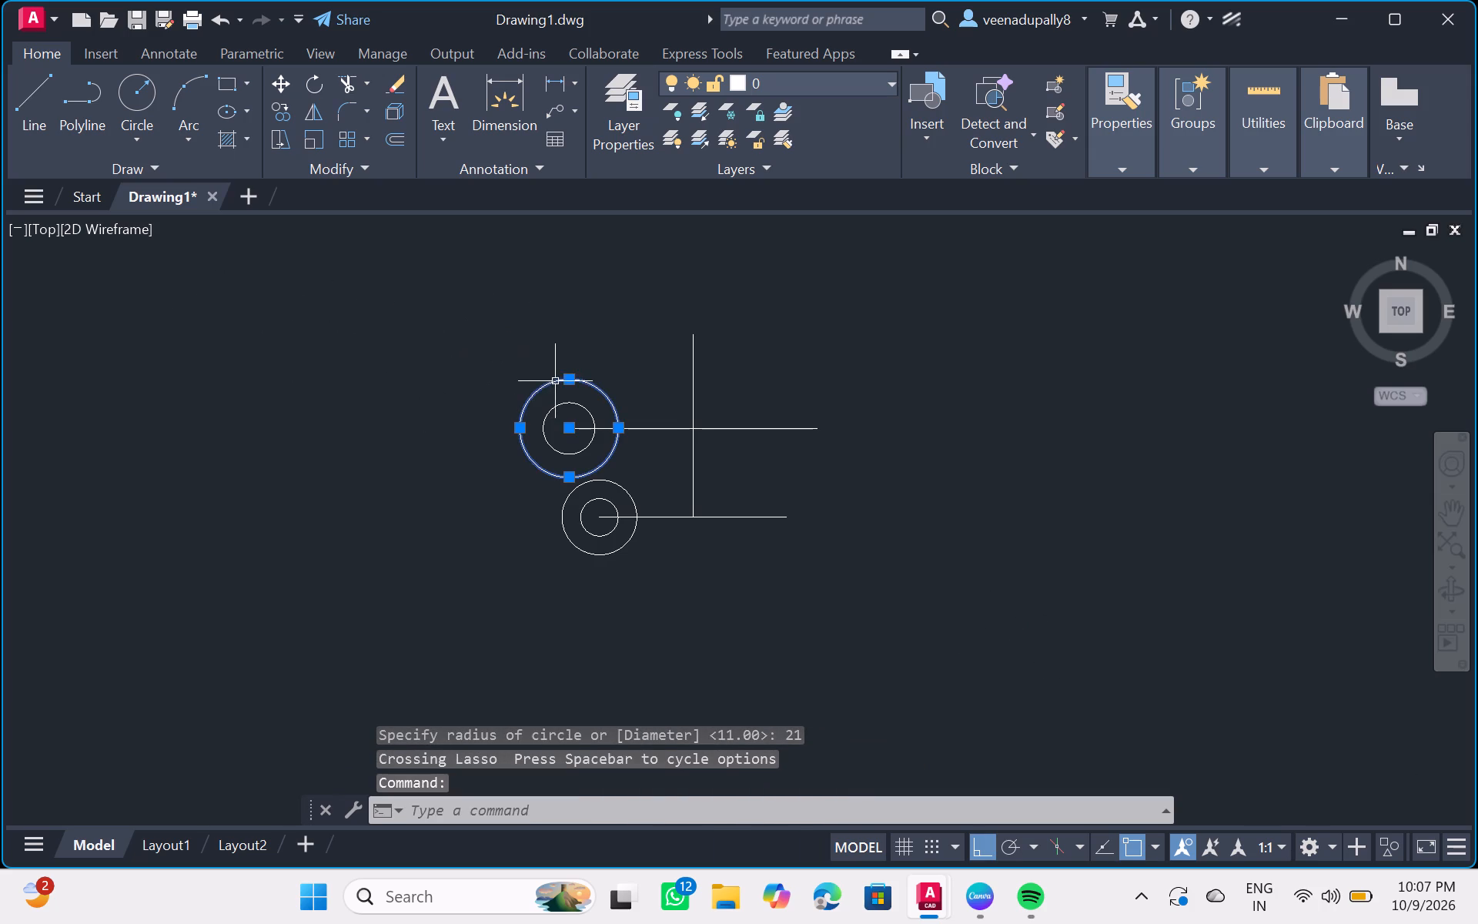
click(572, 403)
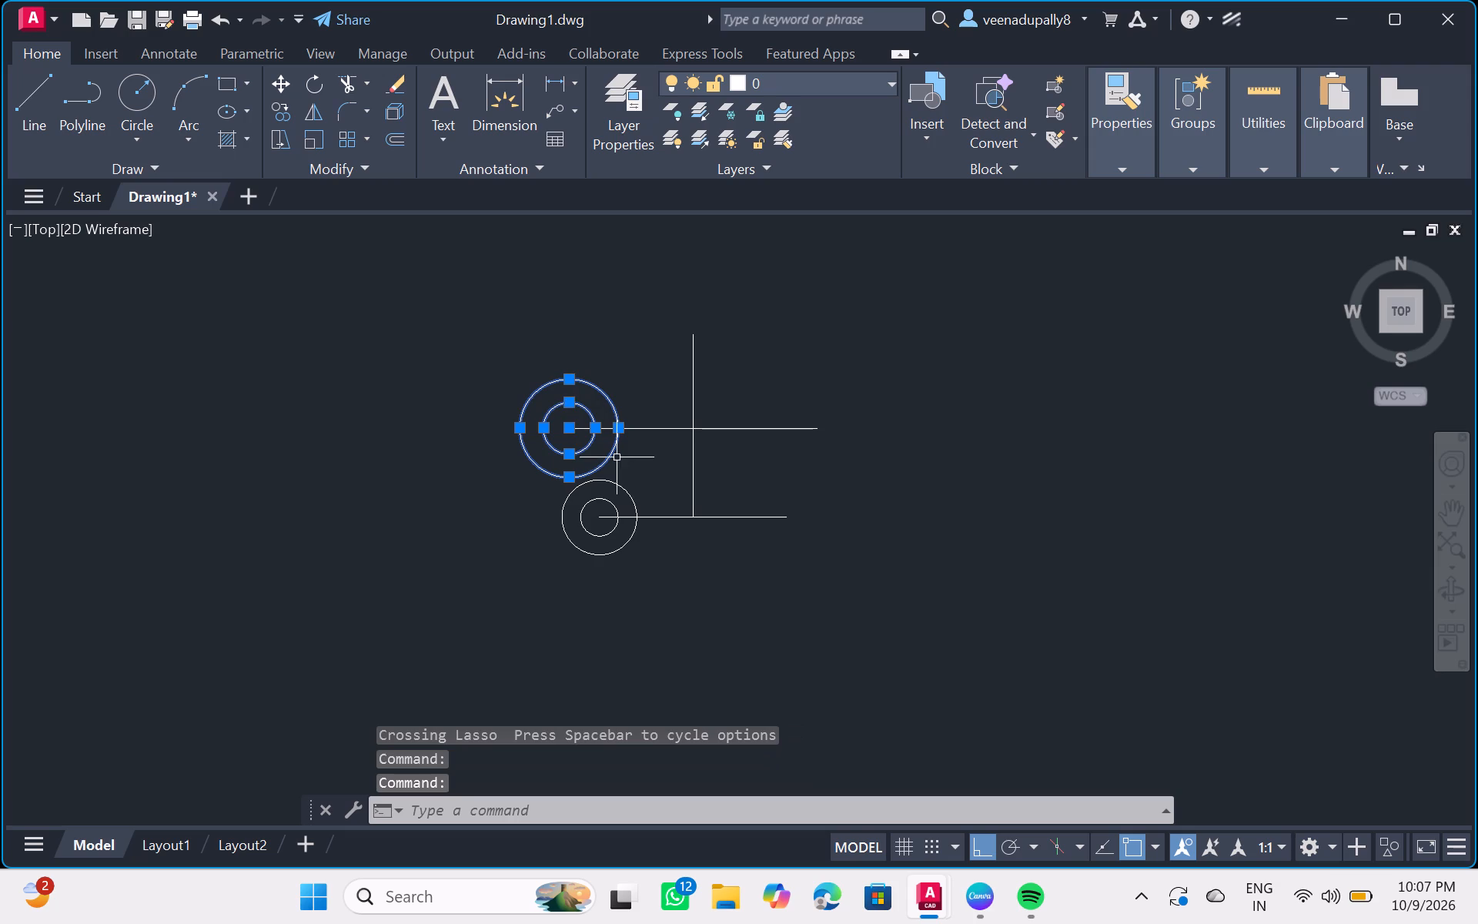
click(601, 499)
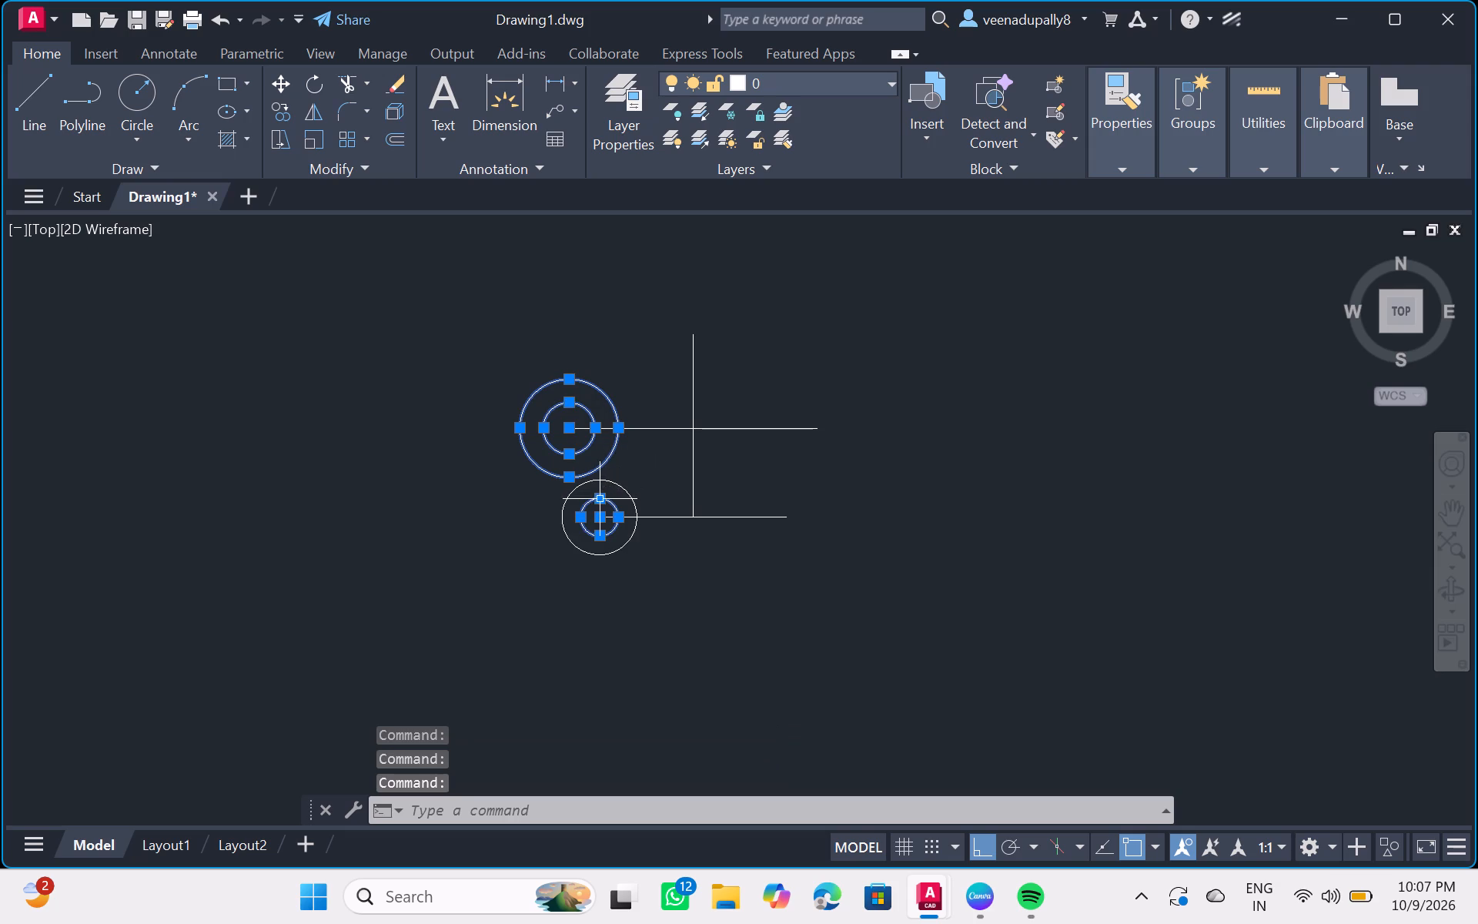
click(602, 480)
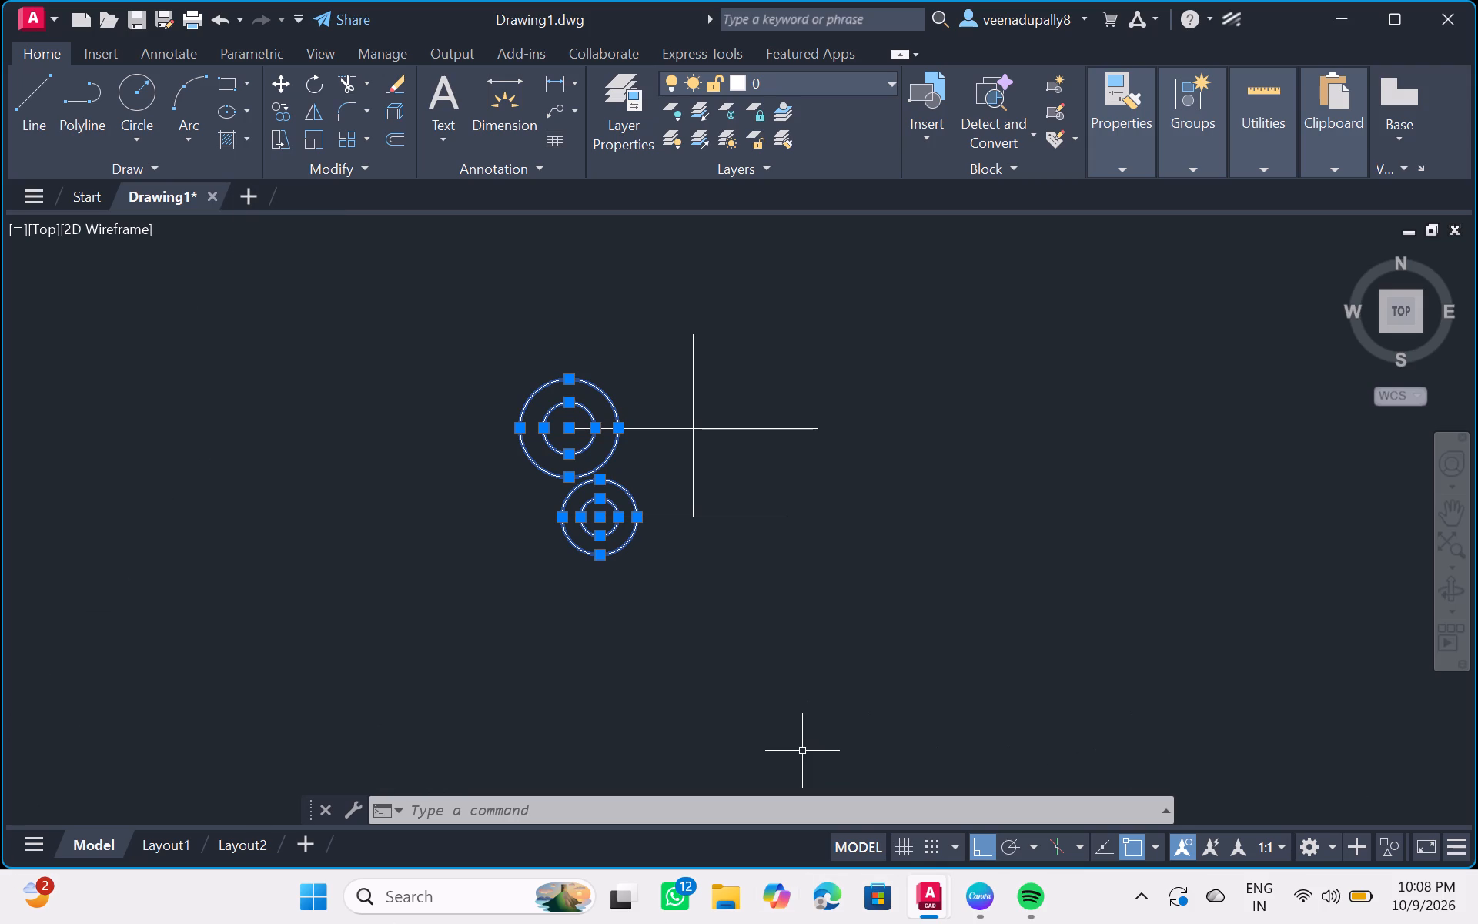
text(mi)
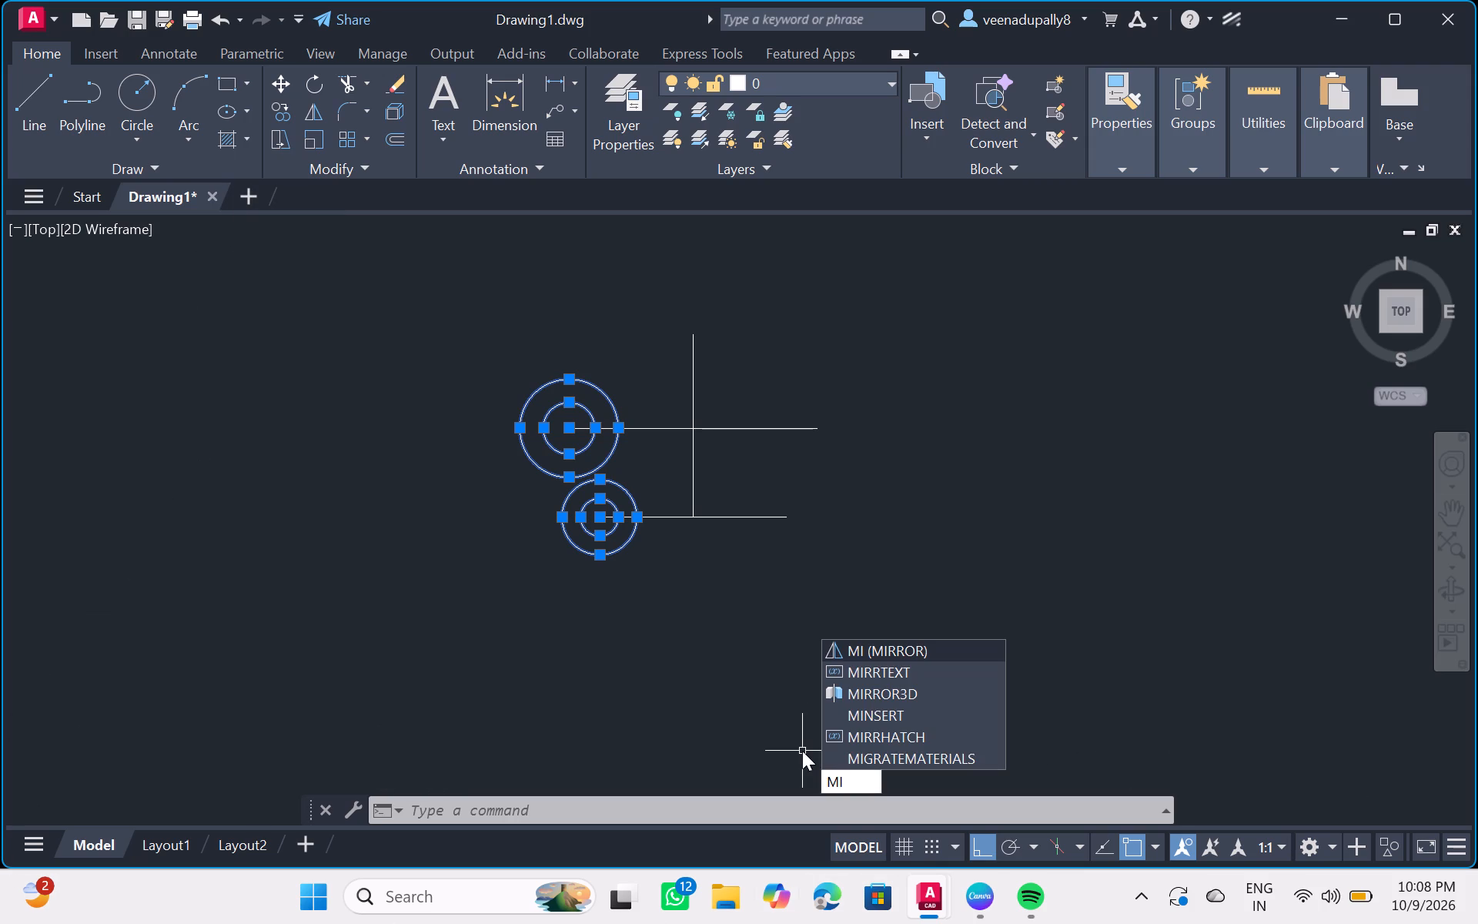
key(Return)
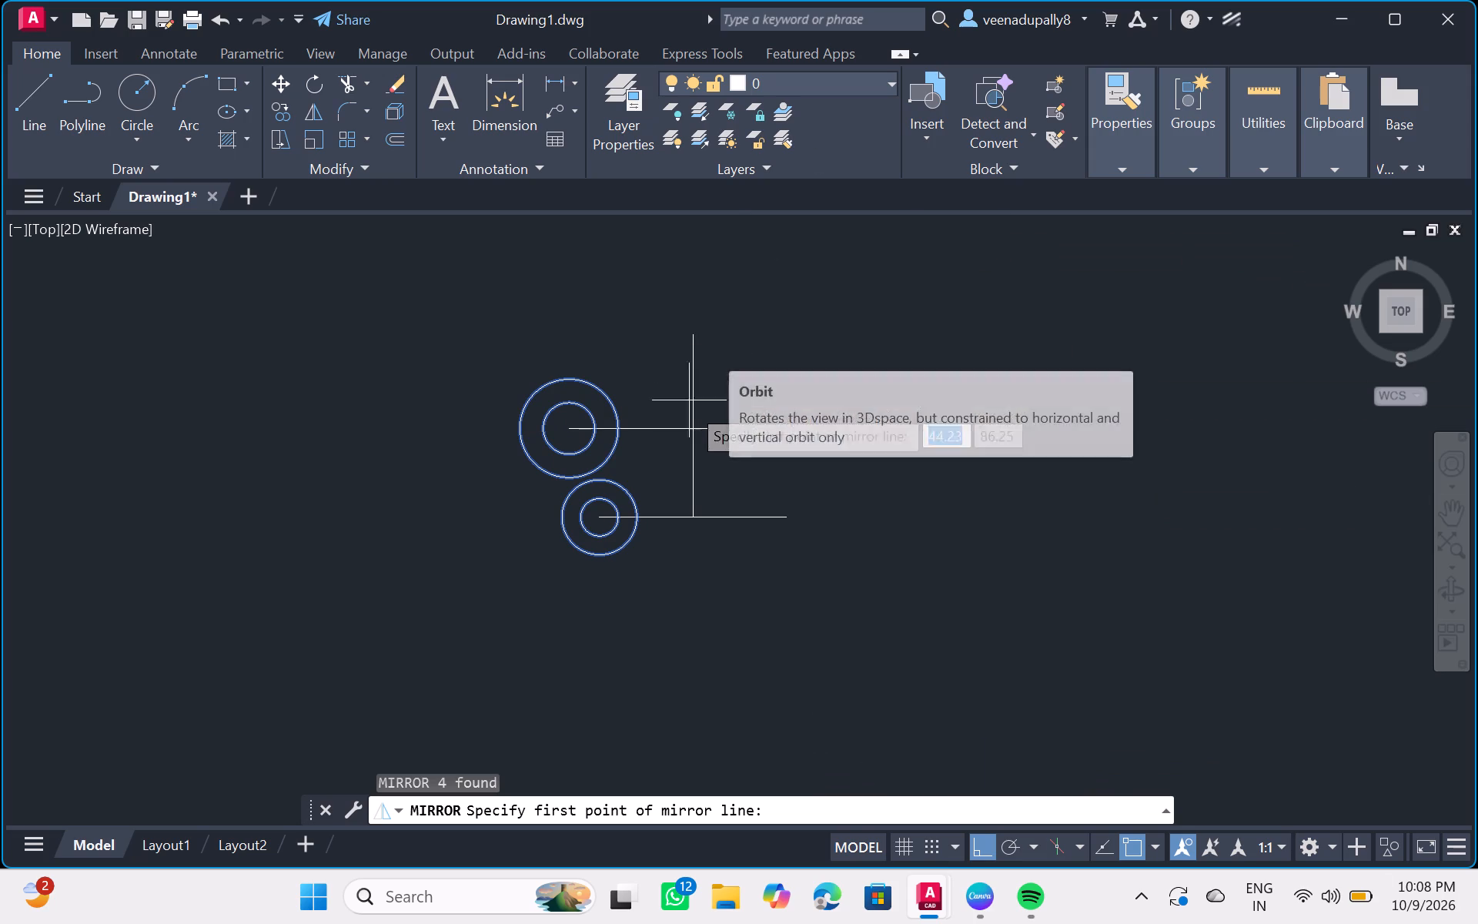
click(696, 430)
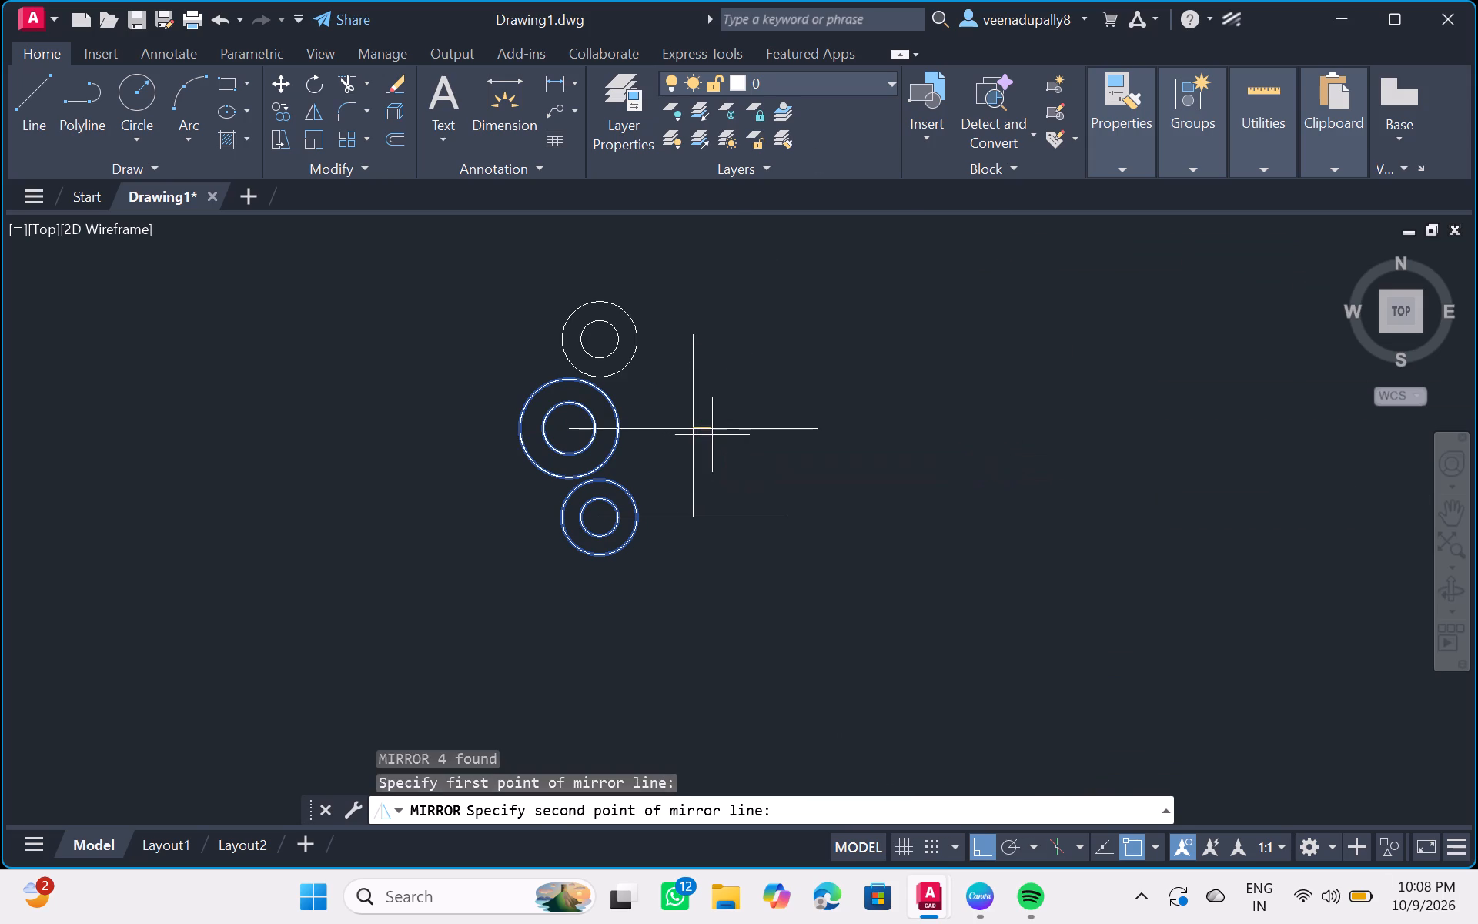
click(695, 512)
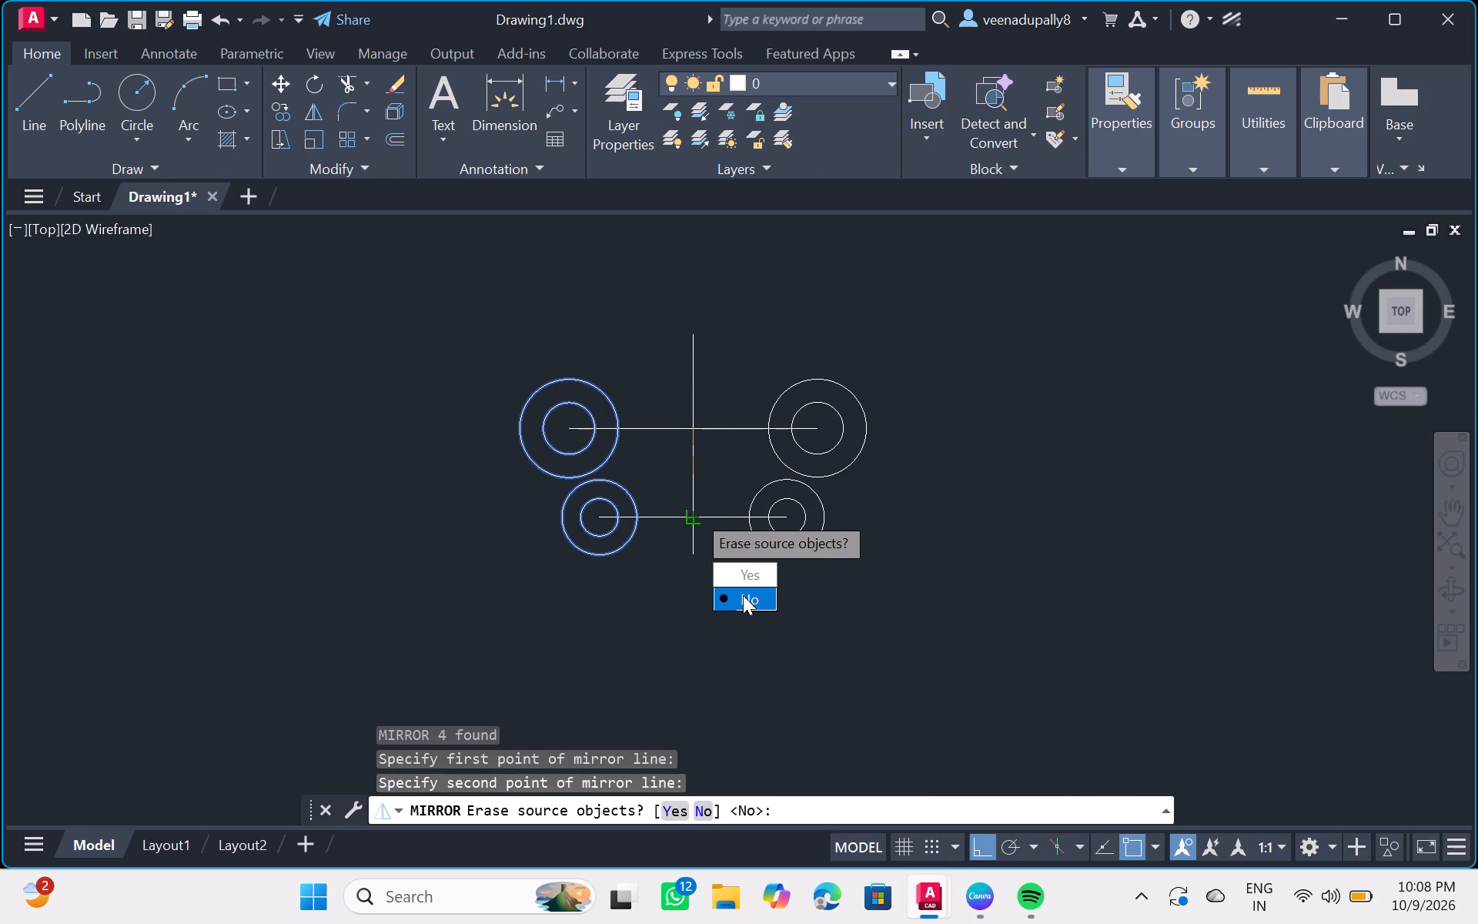
drag(743, 595, 694, 512)
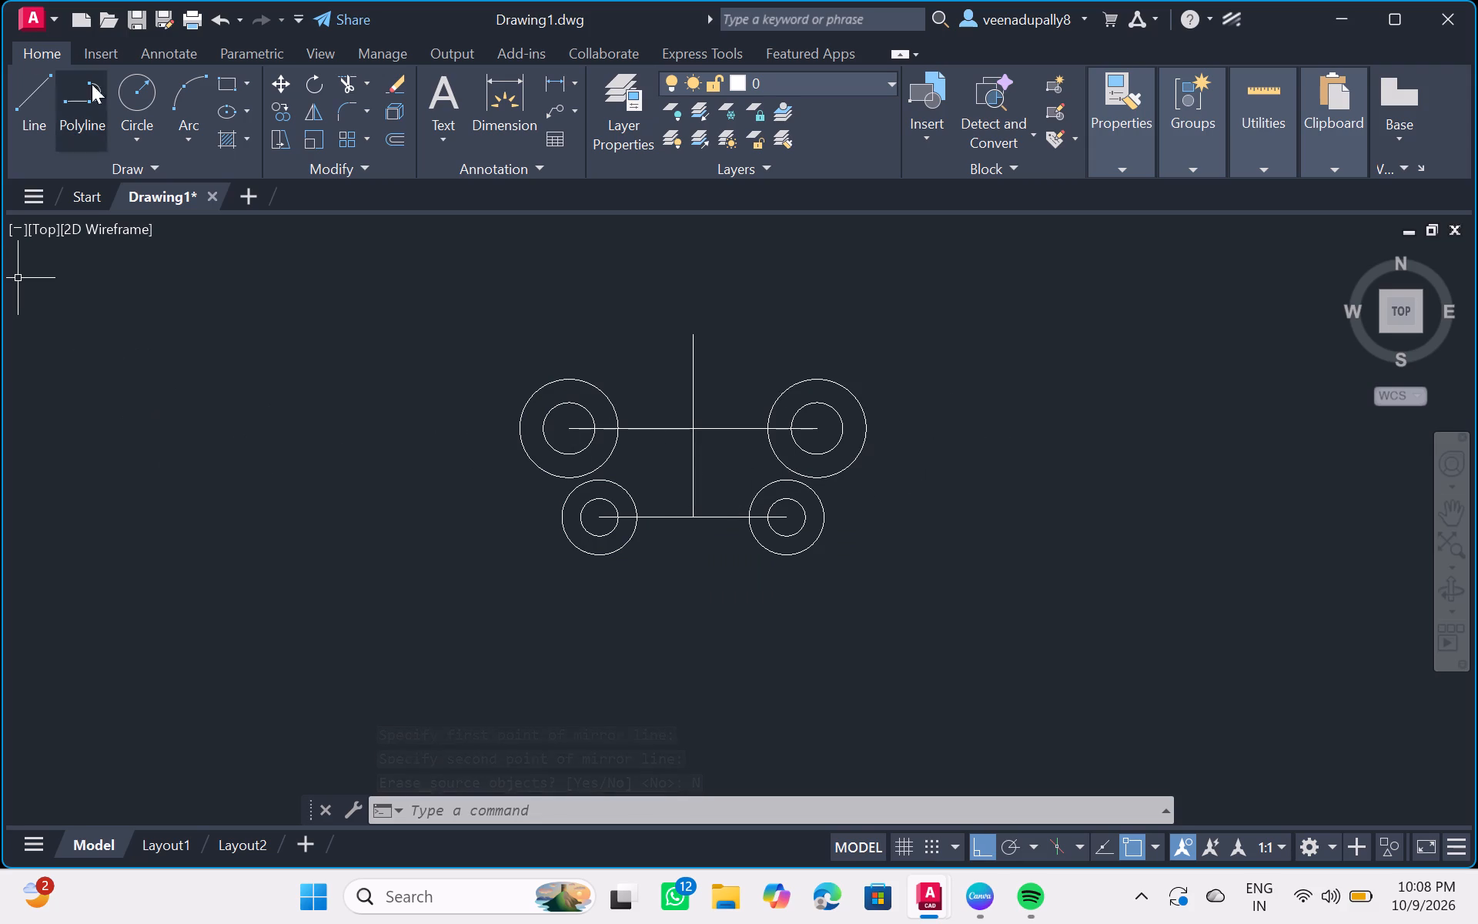
Draw a circle of radius 24 mm centred where the vertical axis meets the 80 mm base line.
click(135, 99)
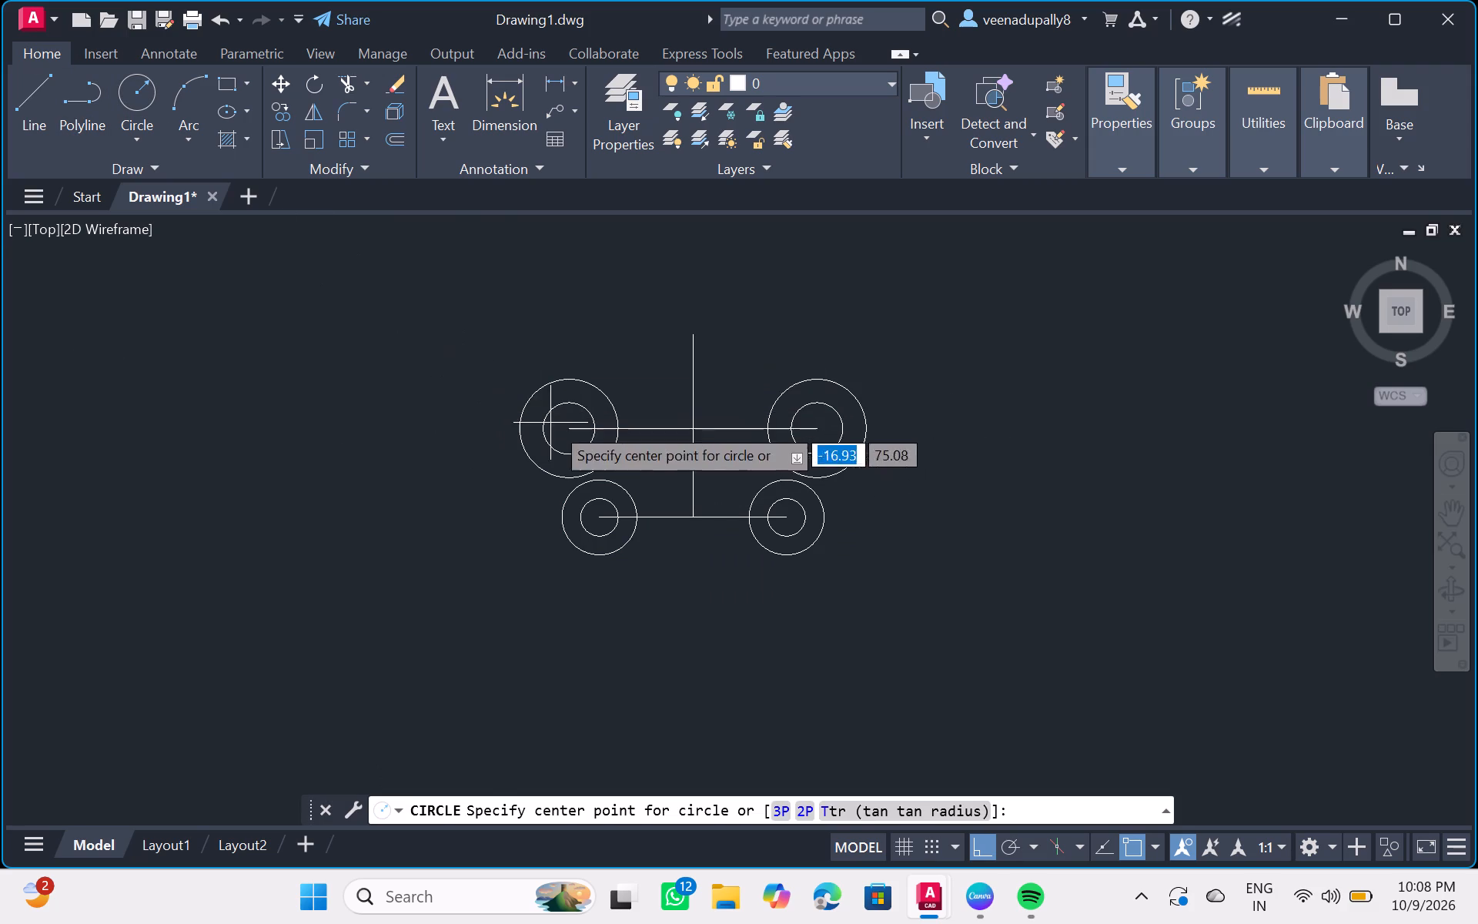
click(696, 509)
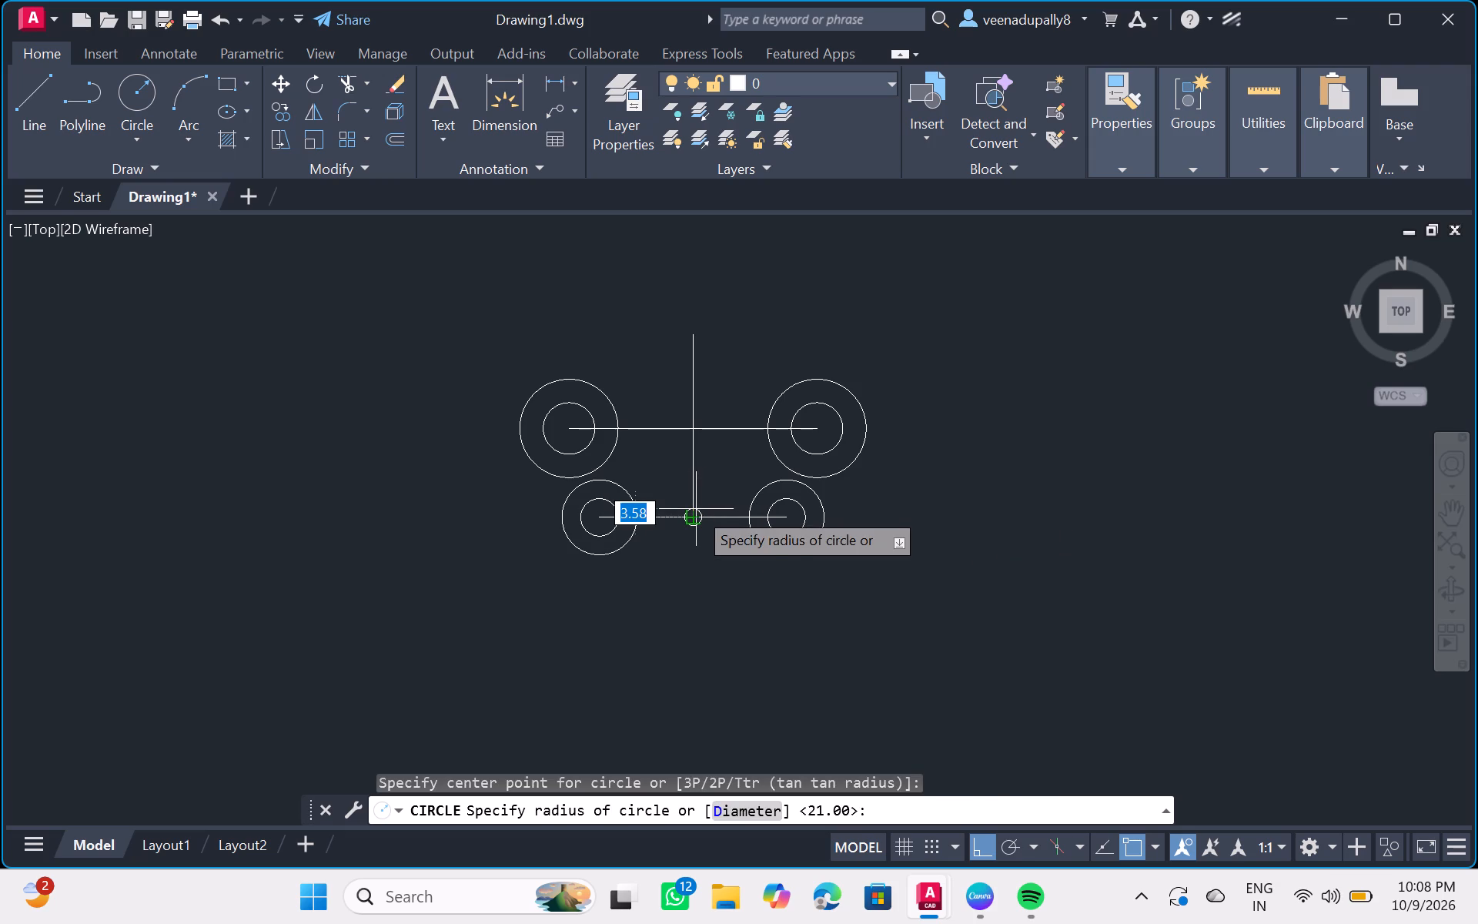
text(24)
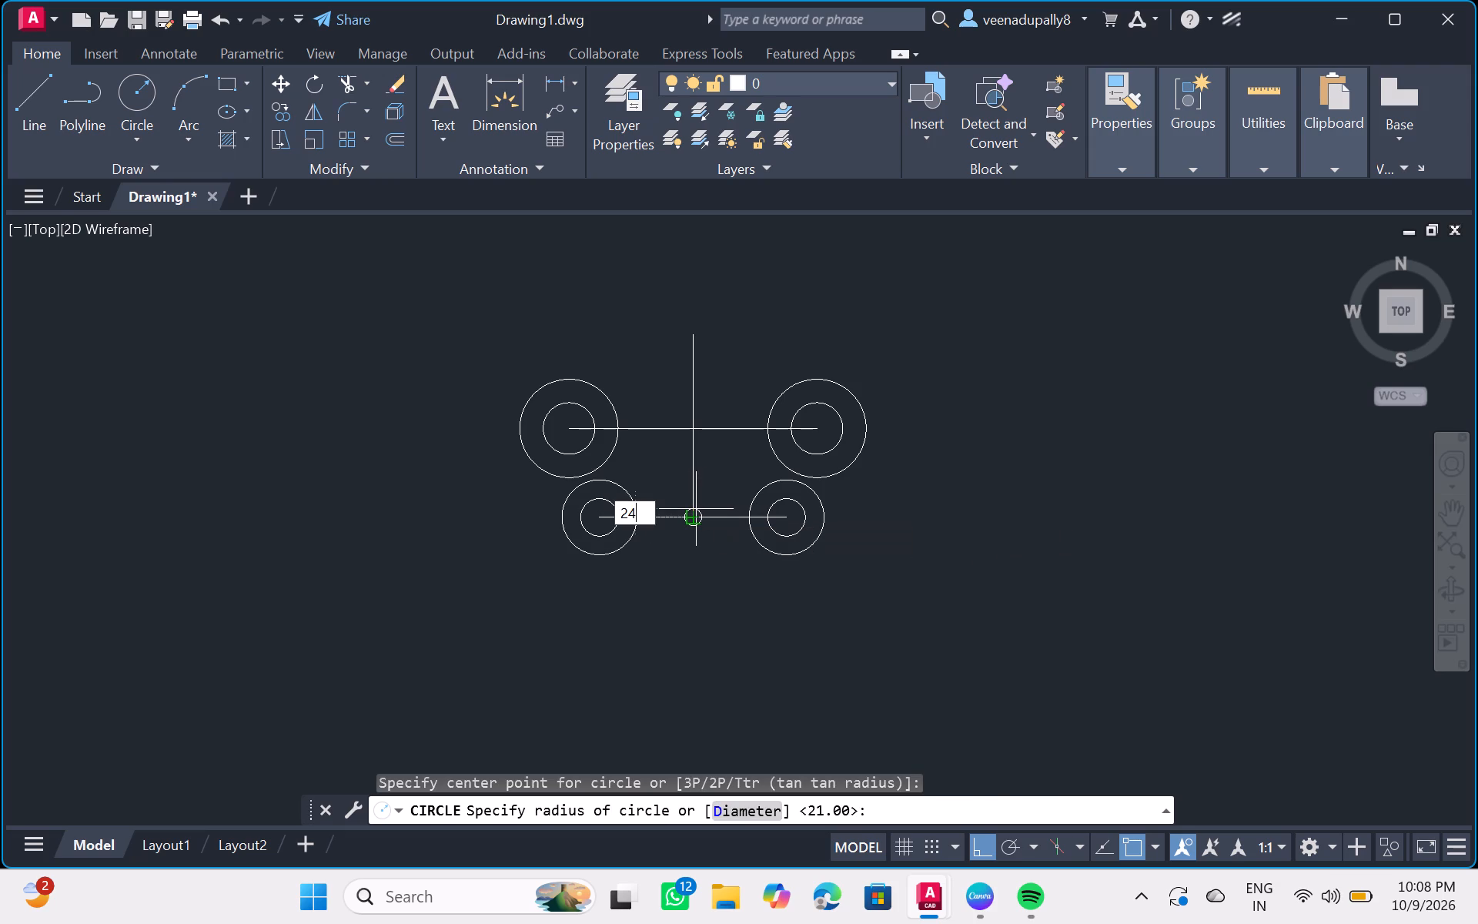
key(Return)
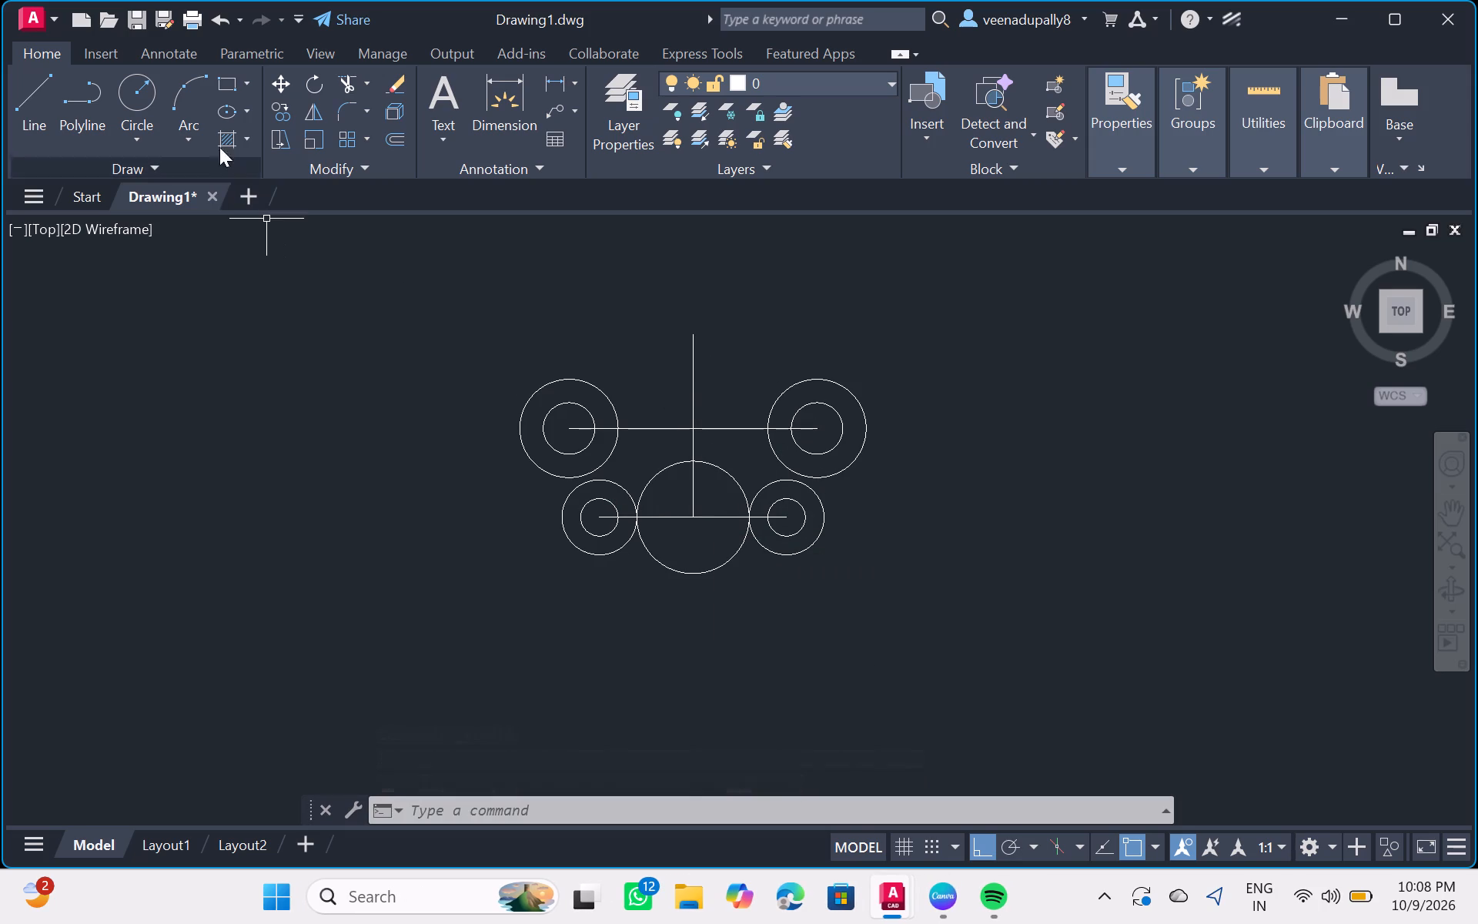
Draw a circle of radius 40 mm centred on the upper end of the vertical centre line.
click(152, 86)
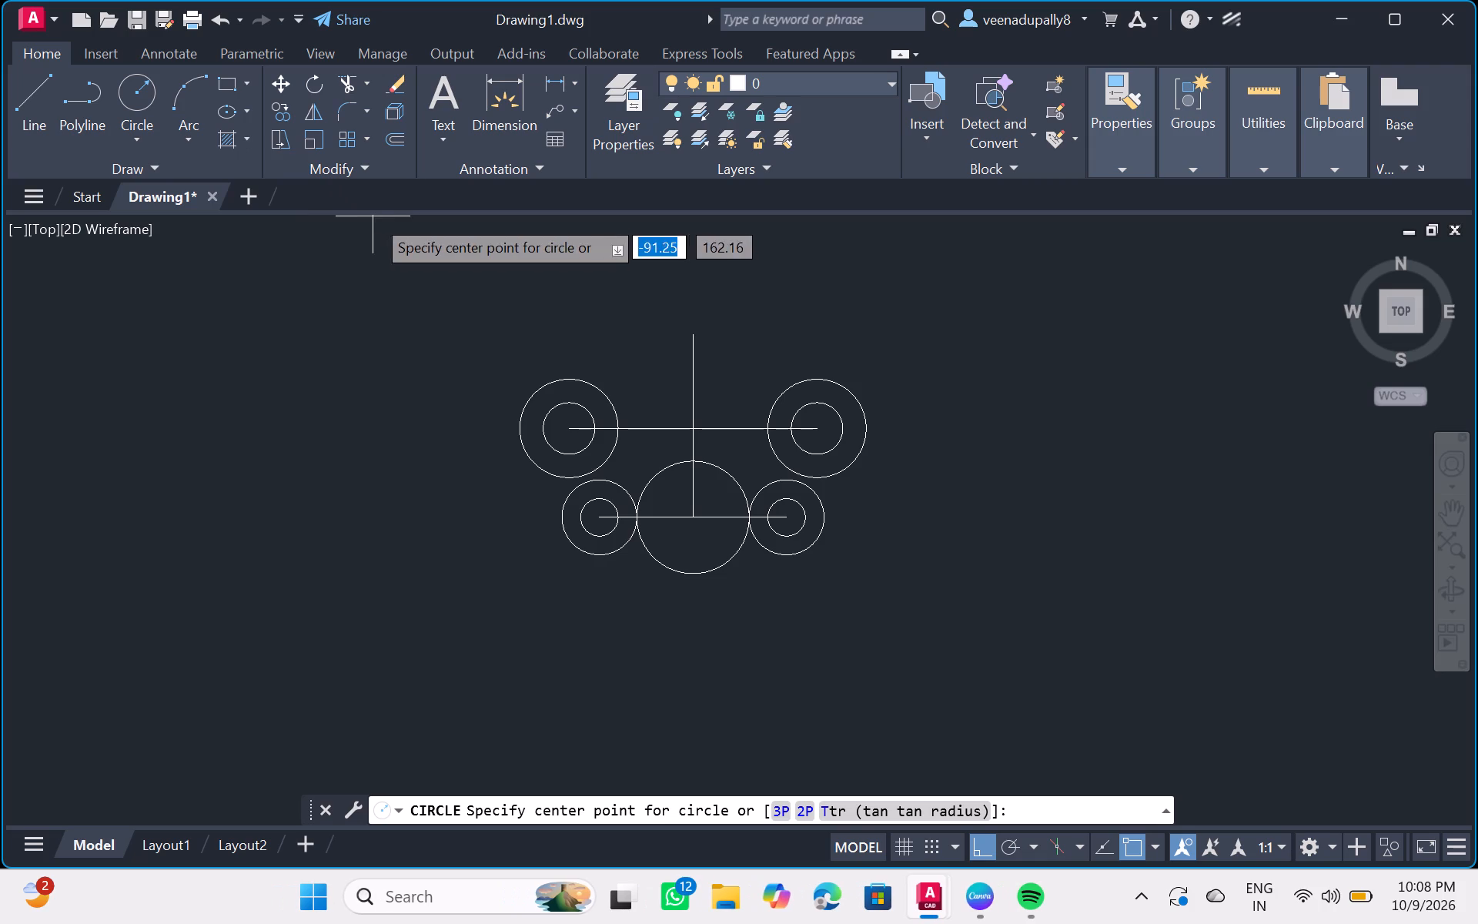
click(691, 329)
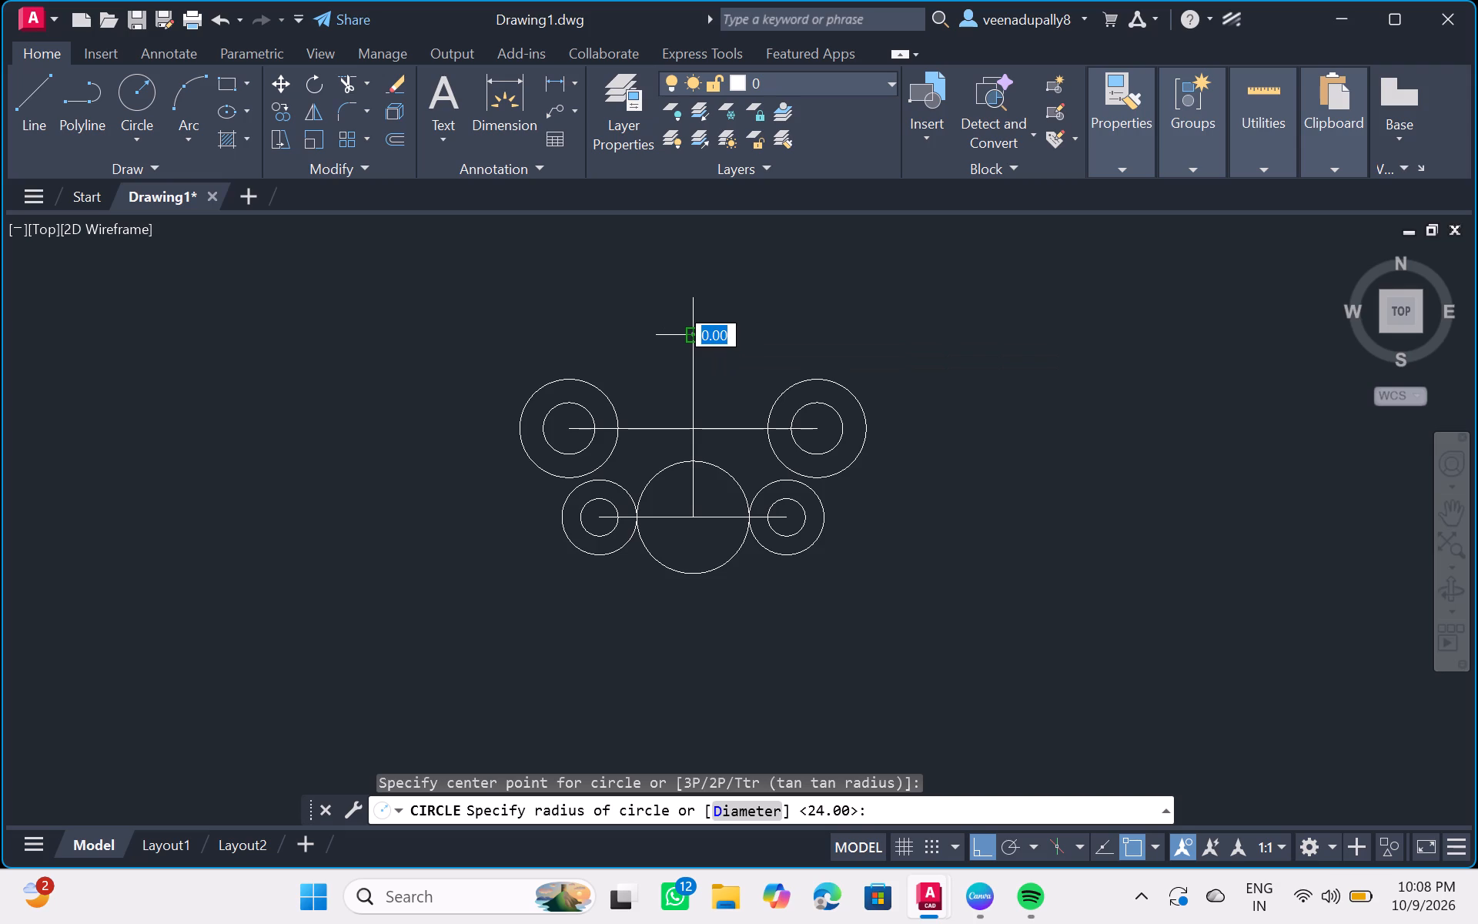
text(40)
key(Return)
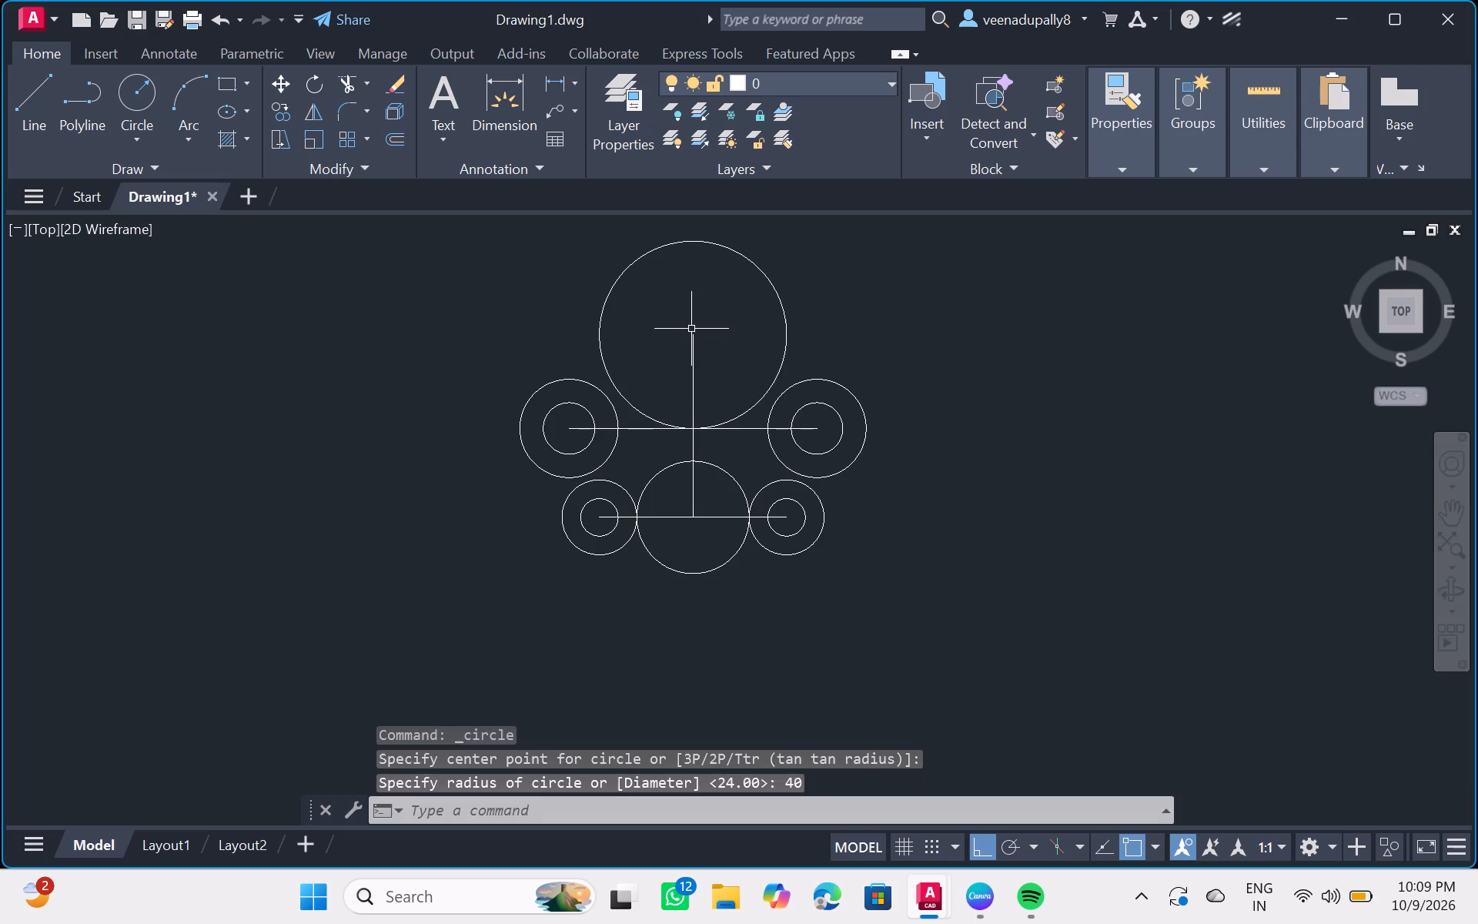
Draw a concentric circle of radius 32 mm inside the 40 mm radius circle at the vertical line's upper end.
click(150, 106)
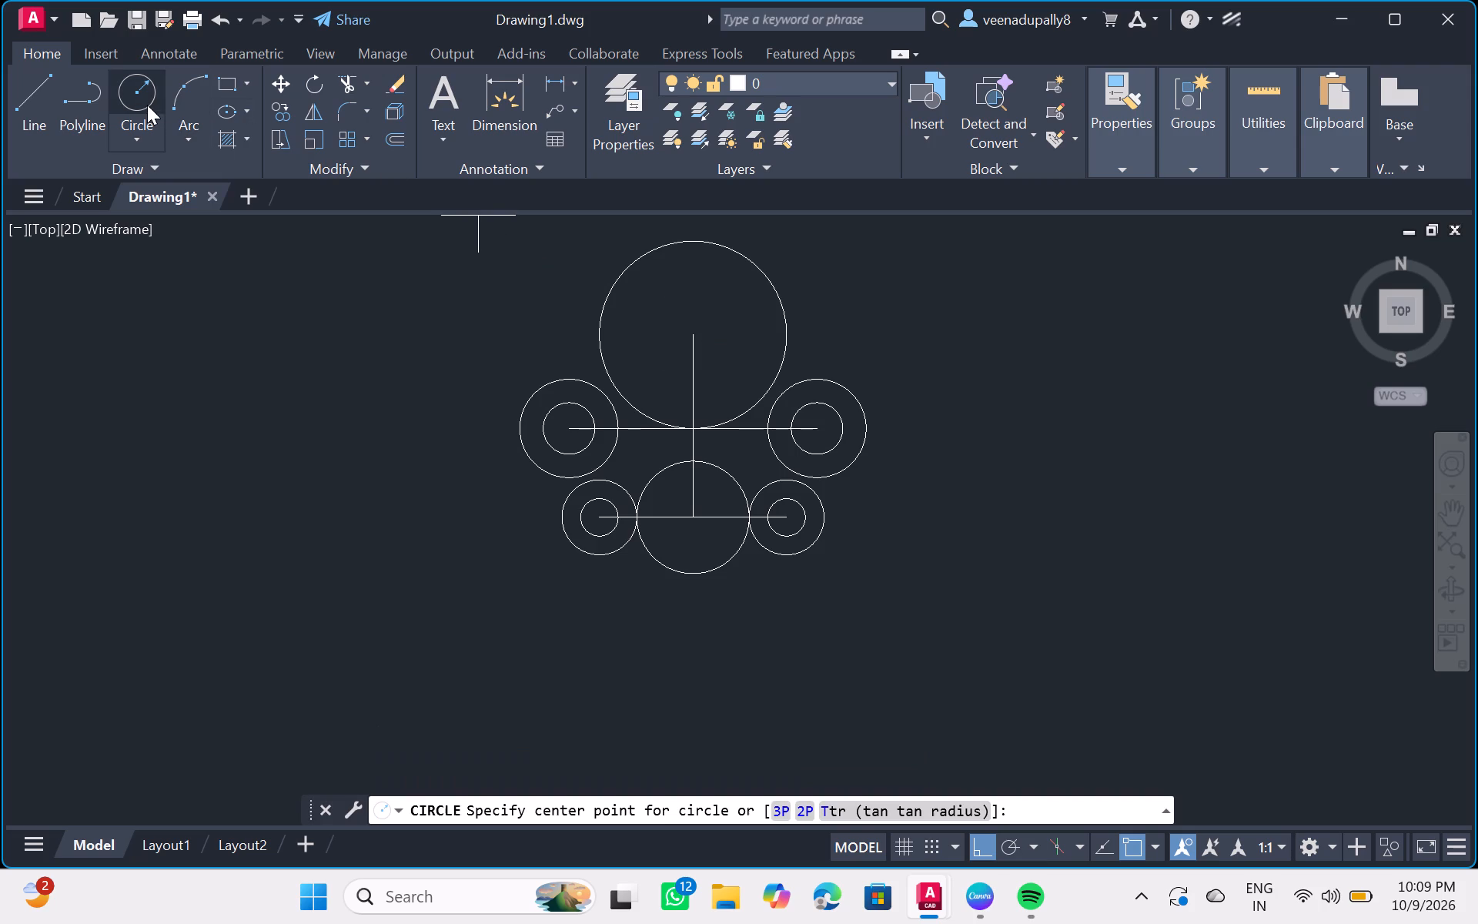
click(691, 327)
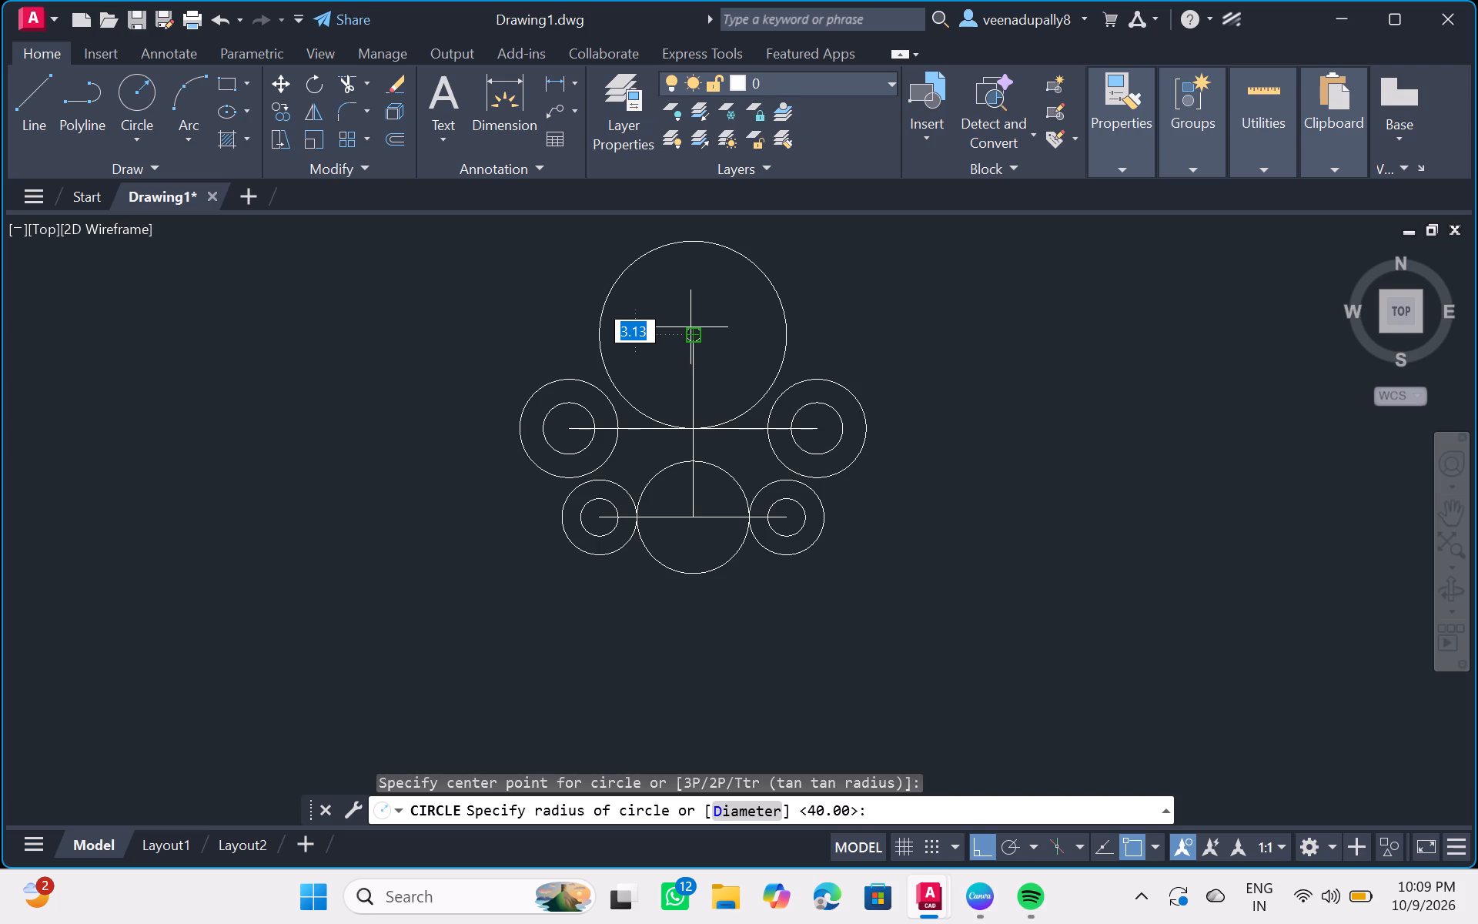
text(32)
key(Return)
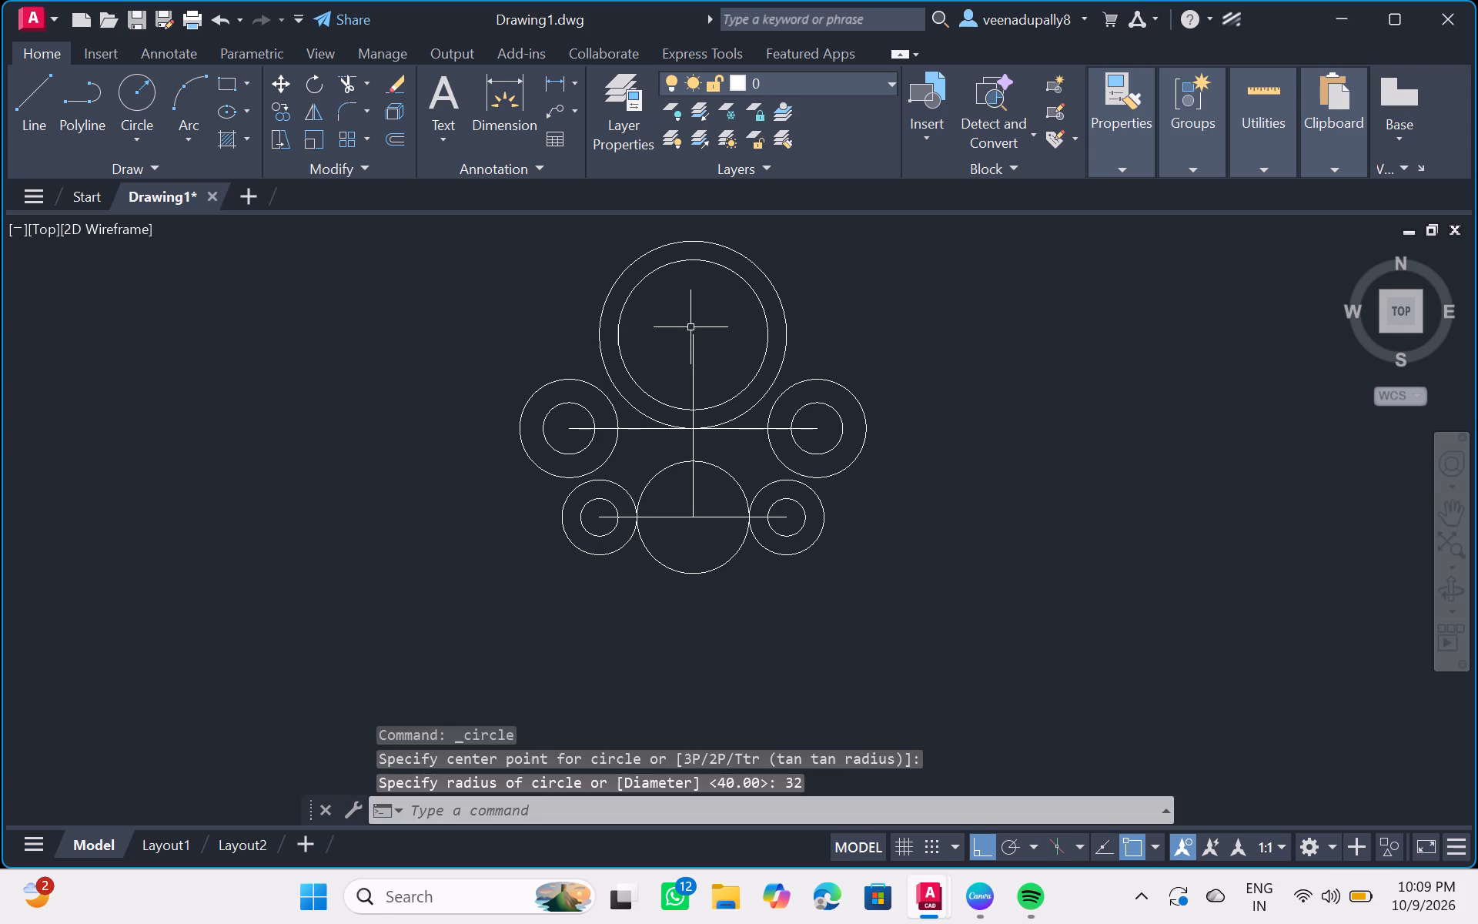
Draw a third concentric circle of radius 21 mm centred on the vertical line's upper end.
click(135, 114)
click(142, 86)
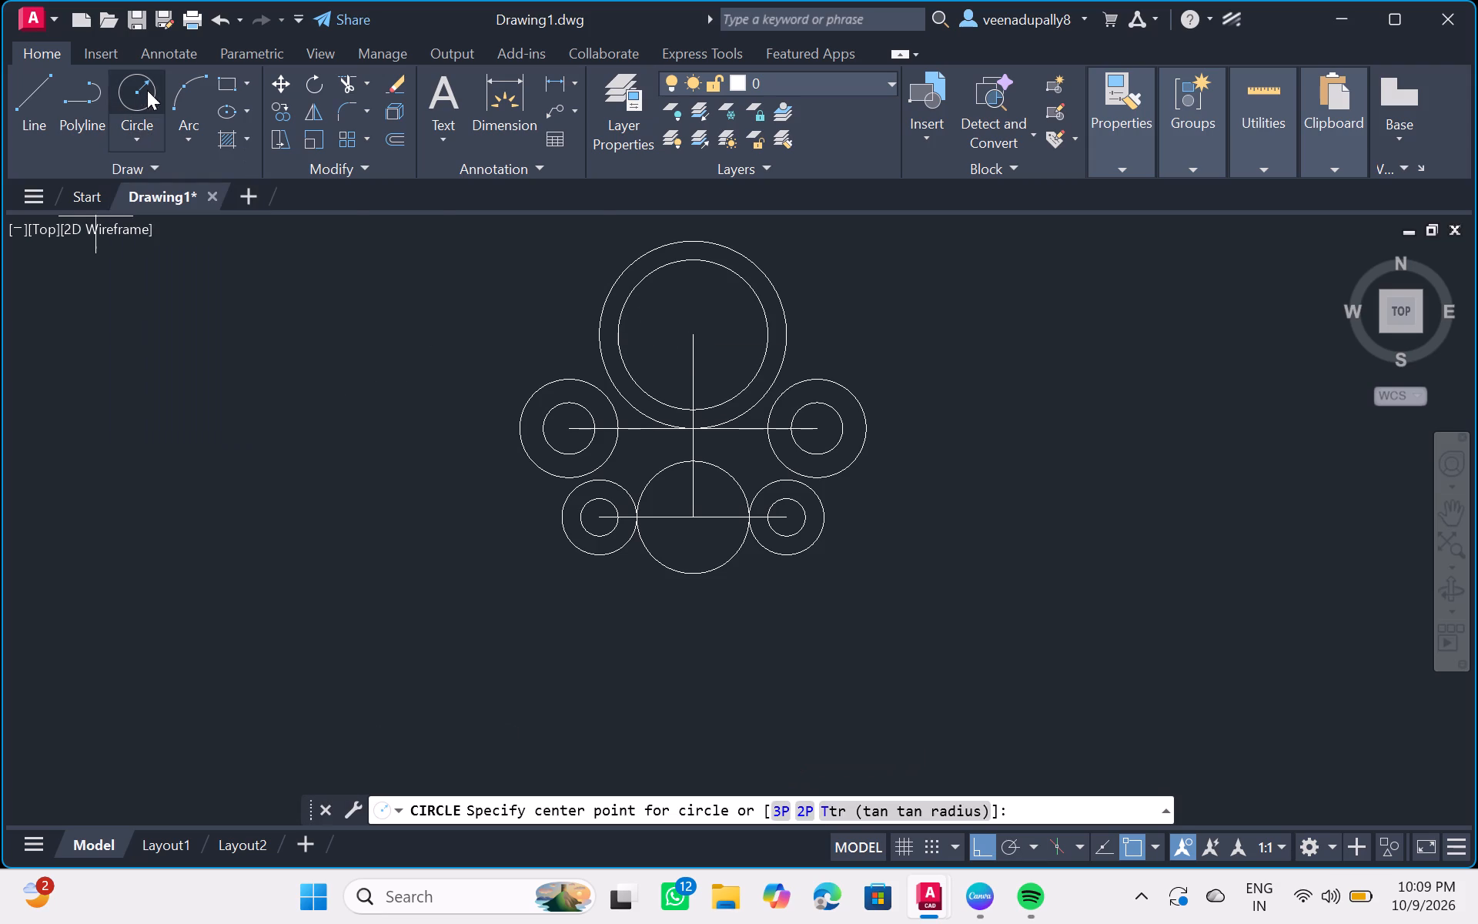
click(694, 329)
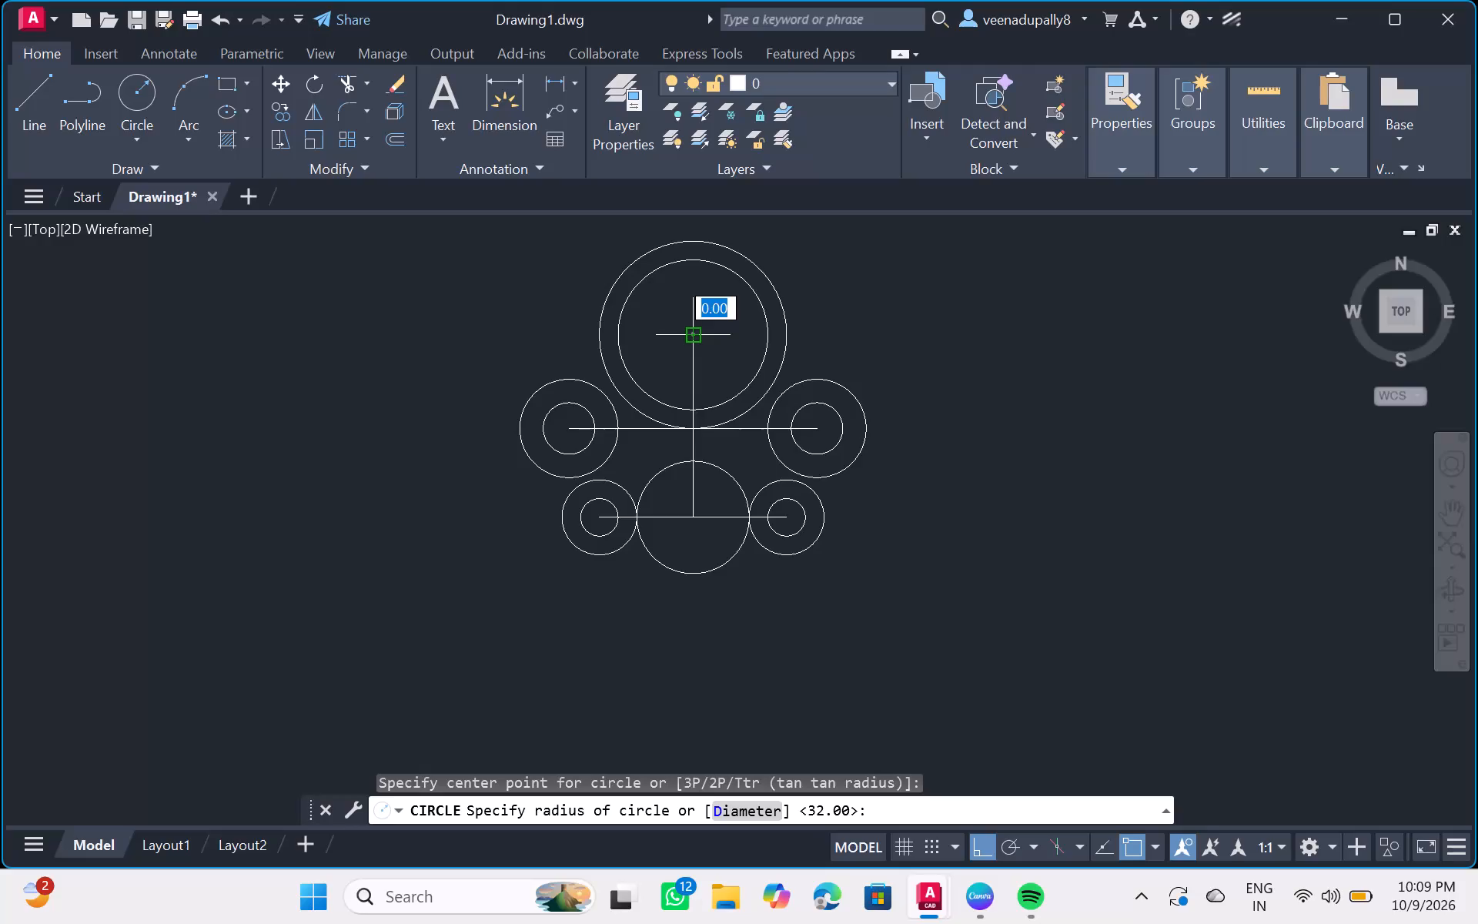
text(21)
key(Return)
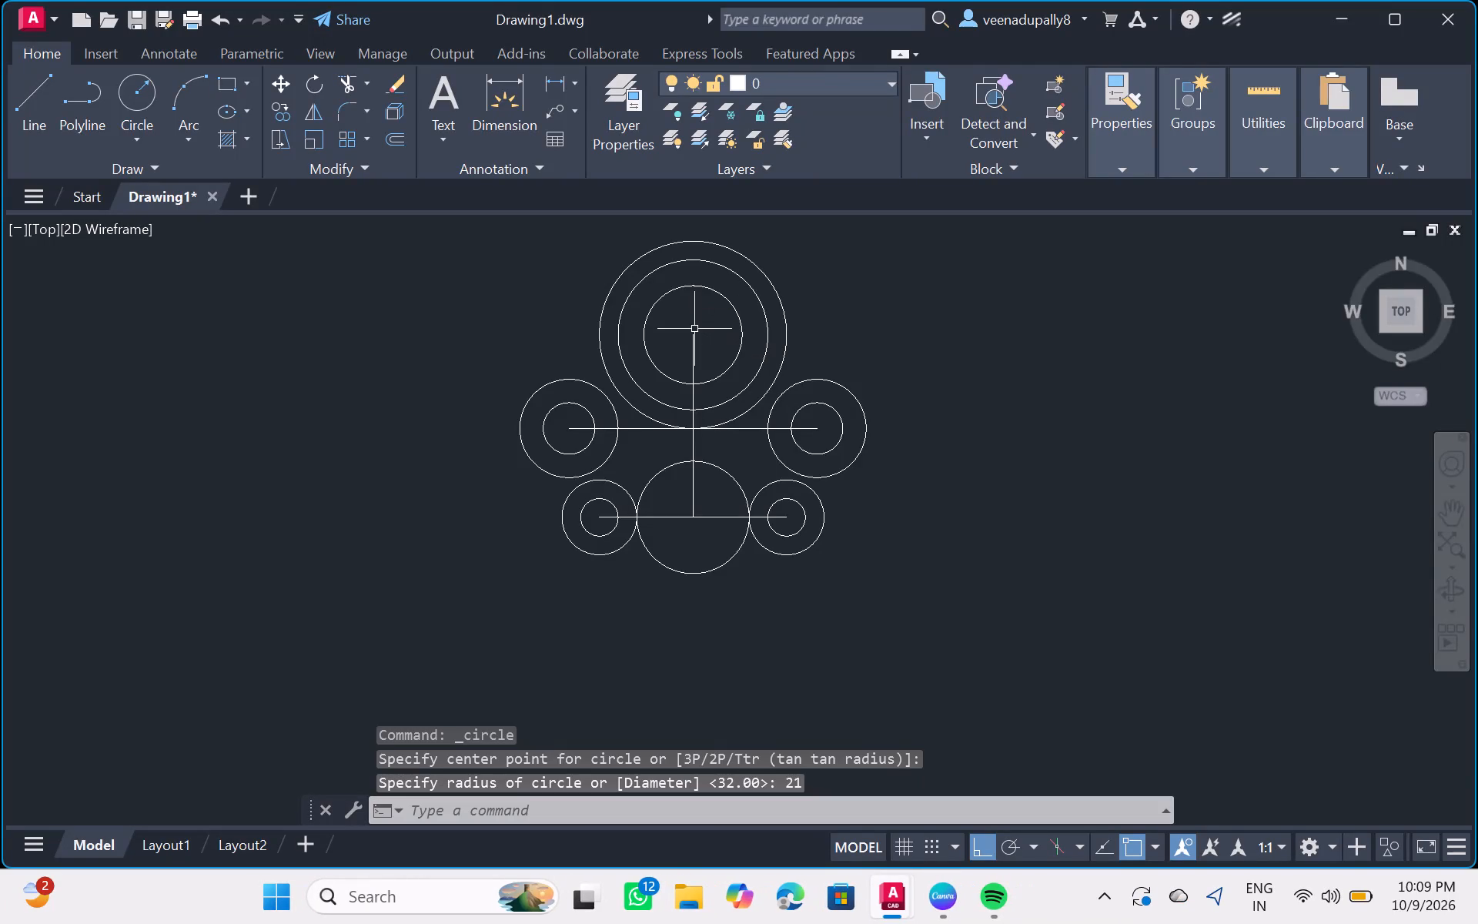
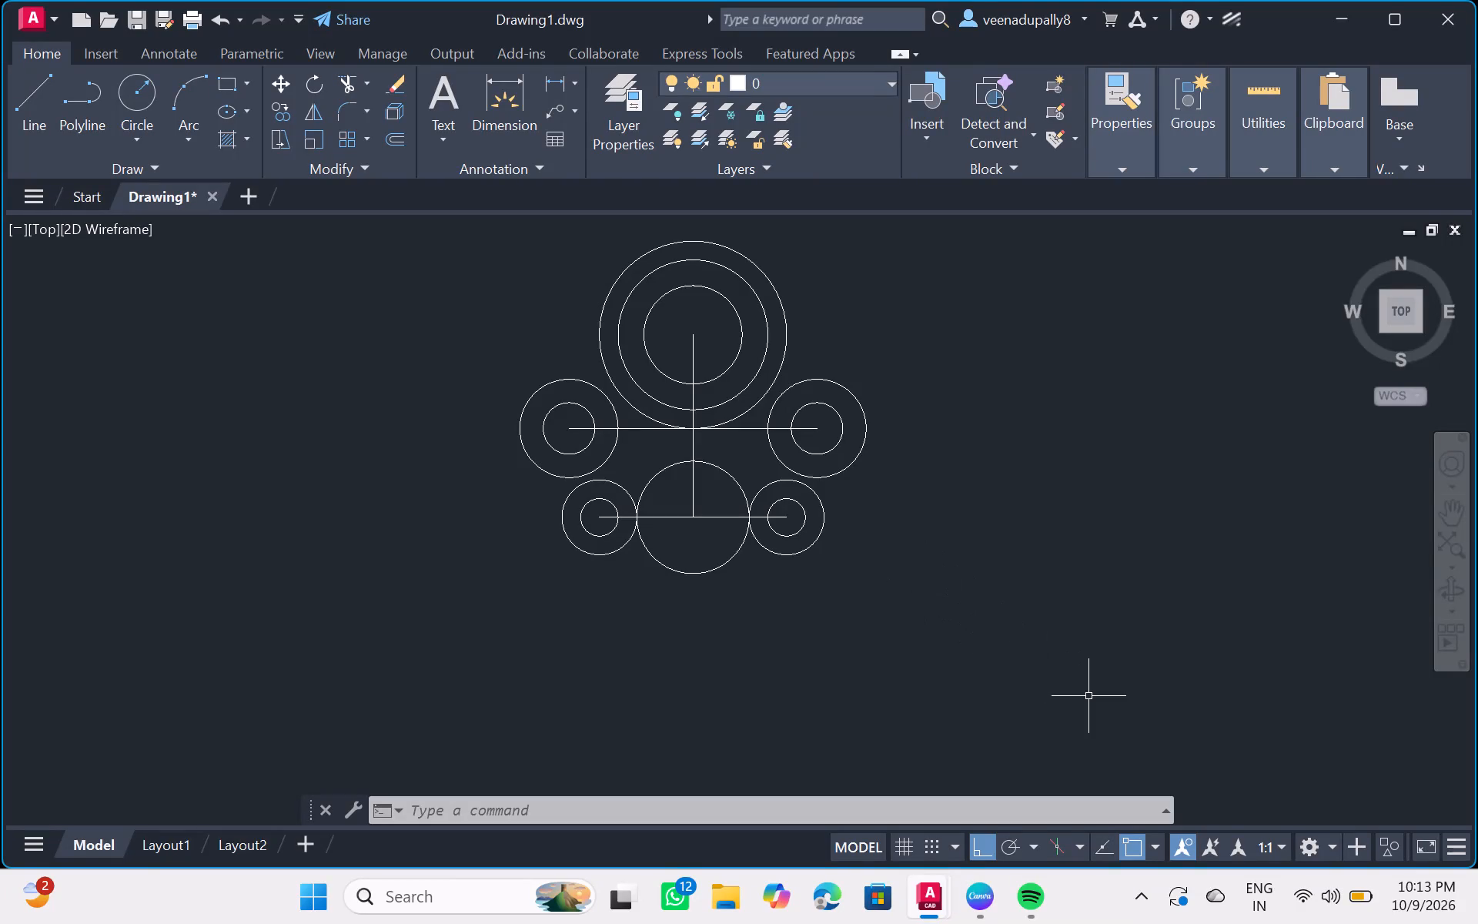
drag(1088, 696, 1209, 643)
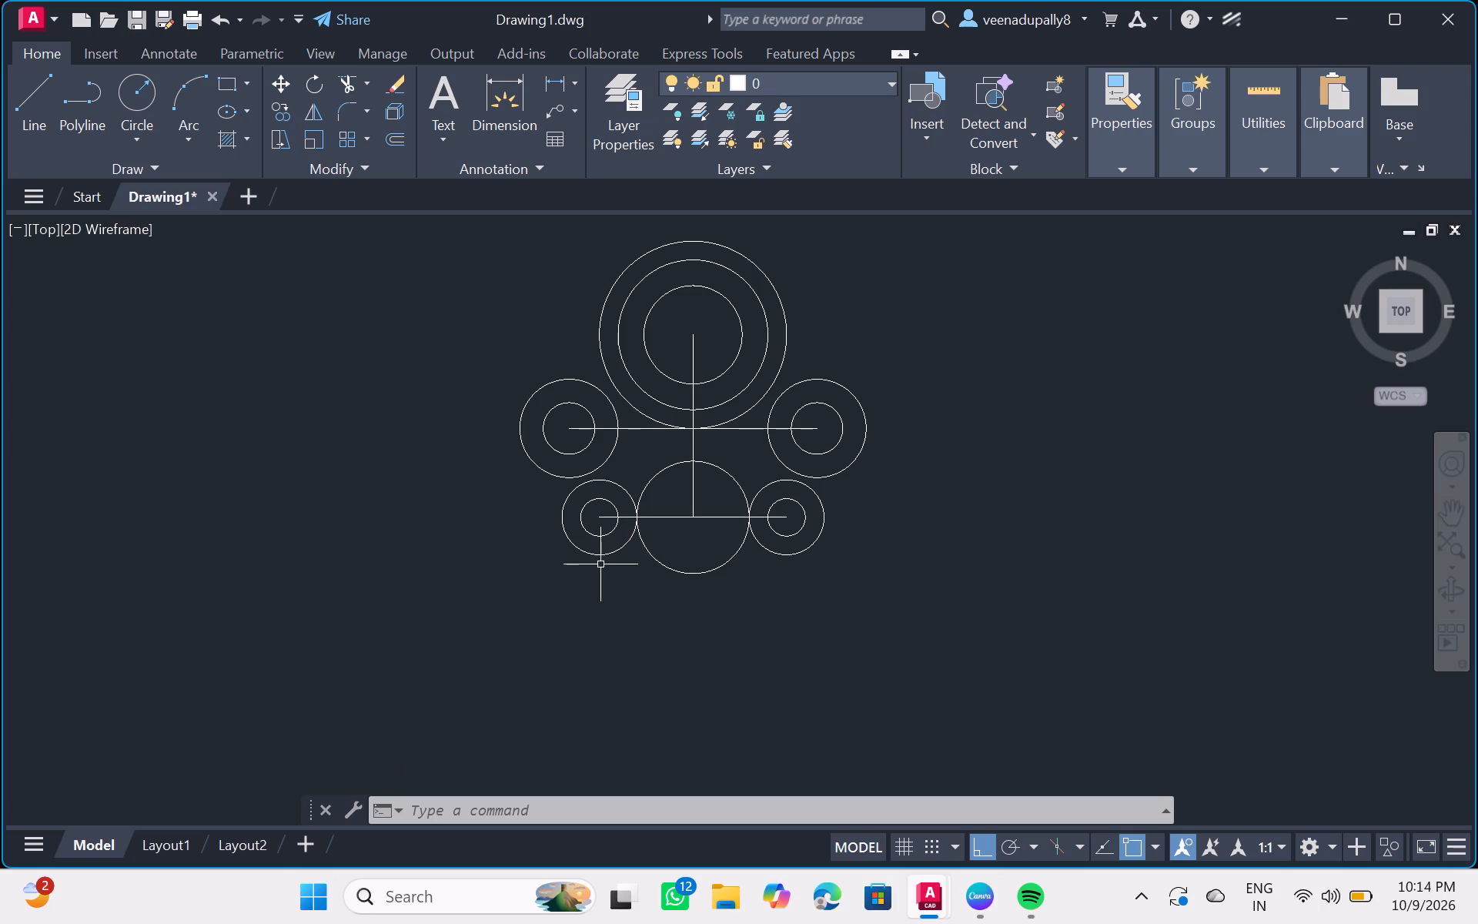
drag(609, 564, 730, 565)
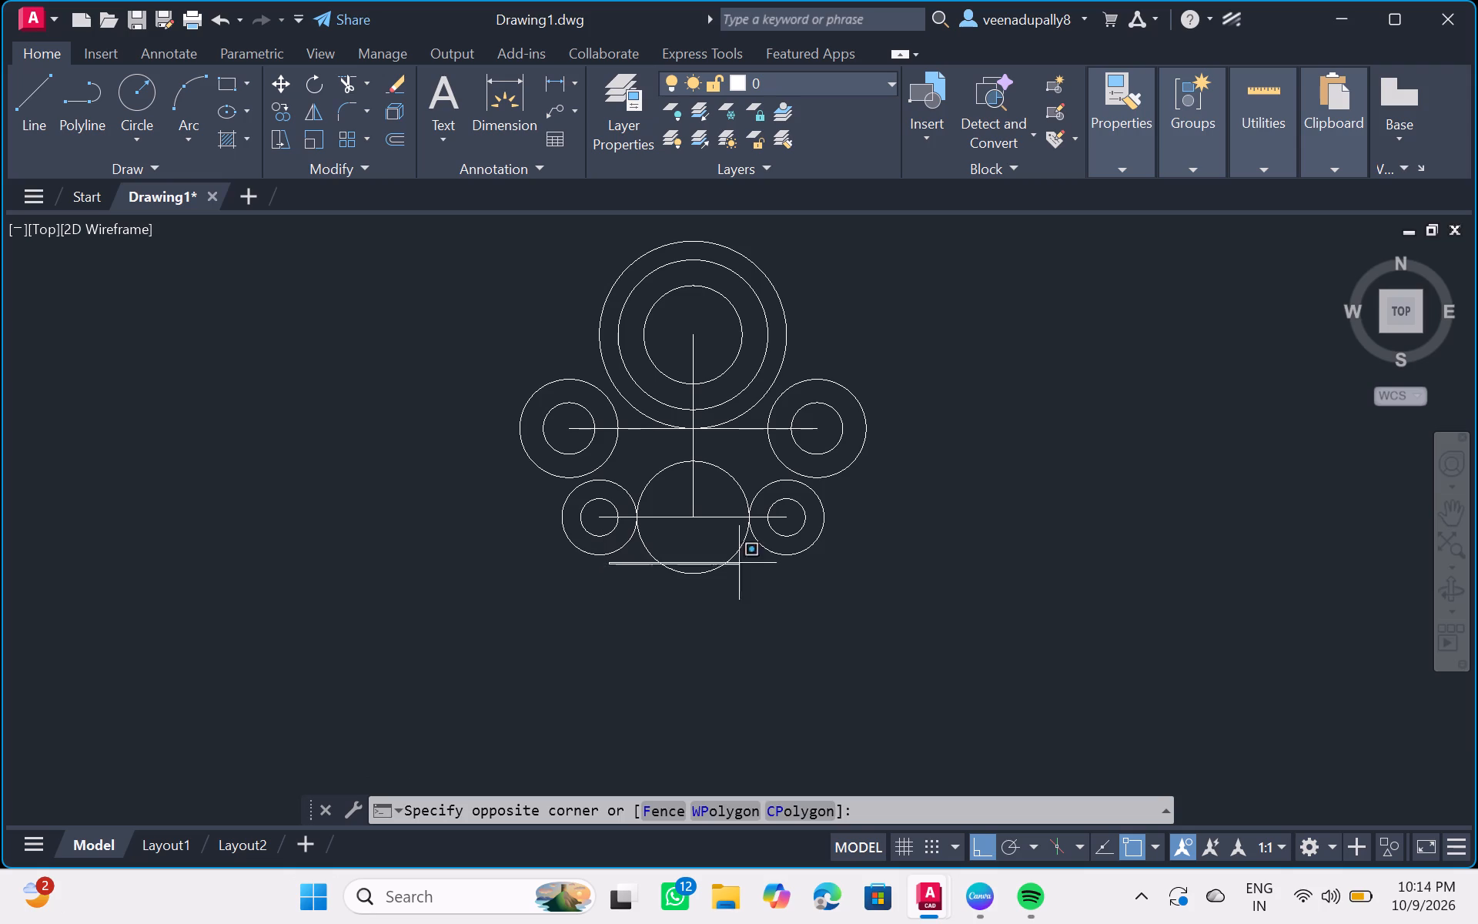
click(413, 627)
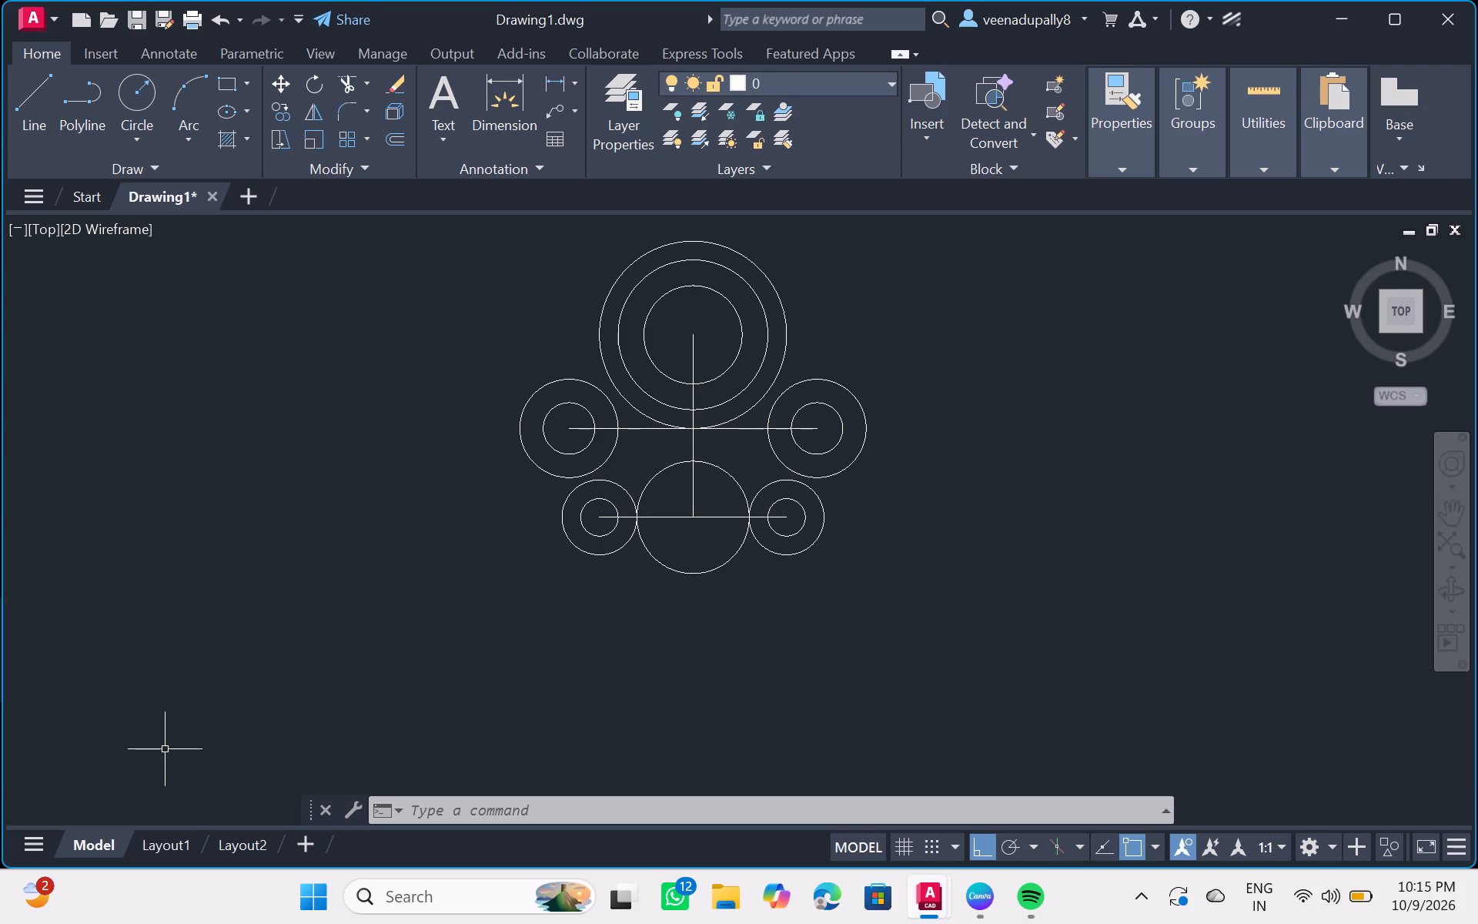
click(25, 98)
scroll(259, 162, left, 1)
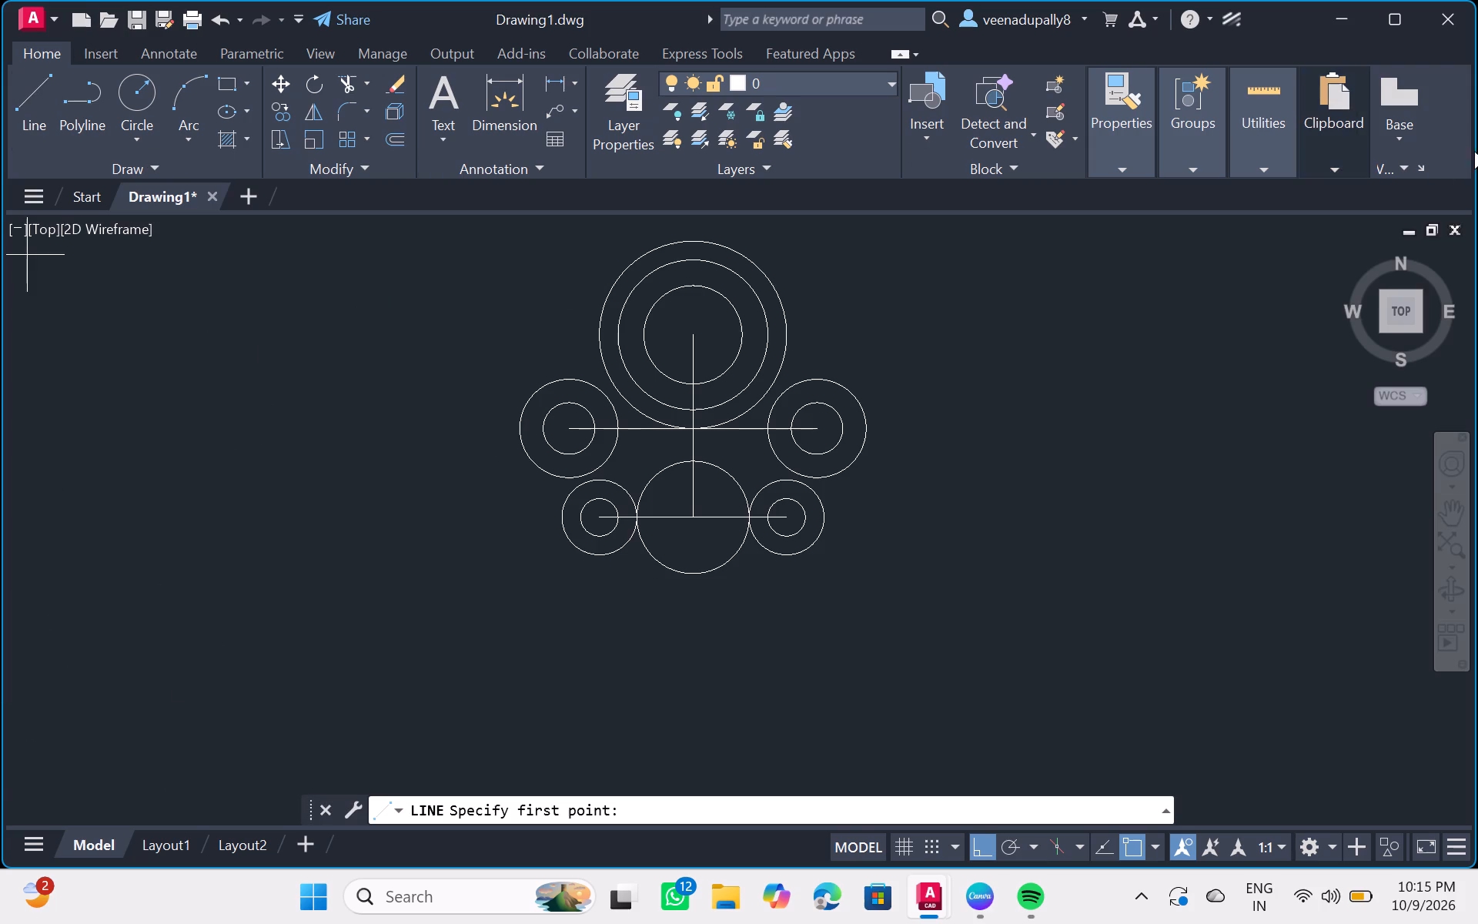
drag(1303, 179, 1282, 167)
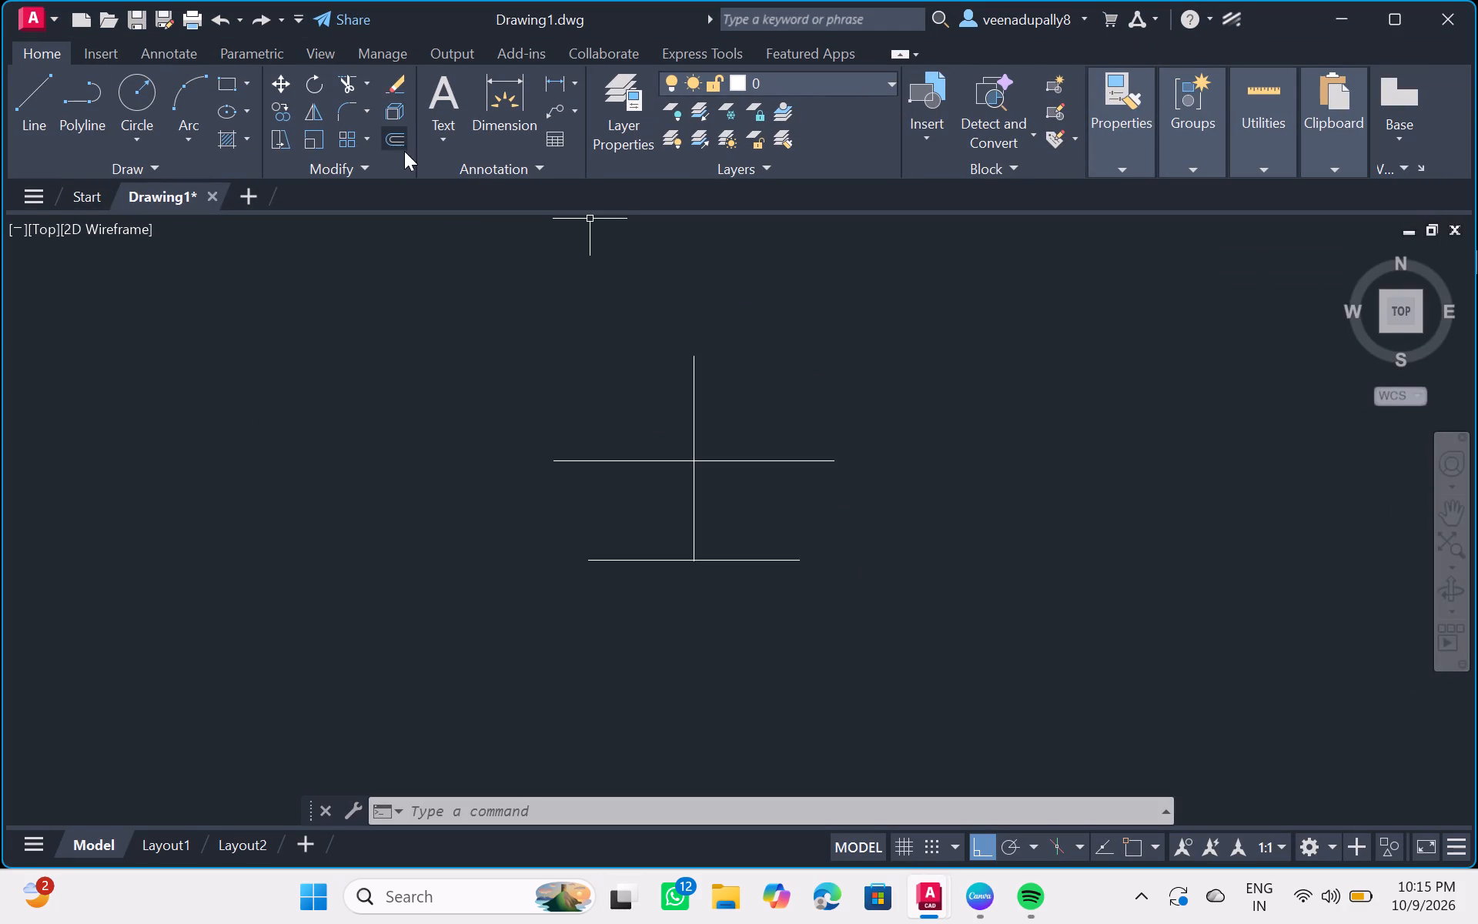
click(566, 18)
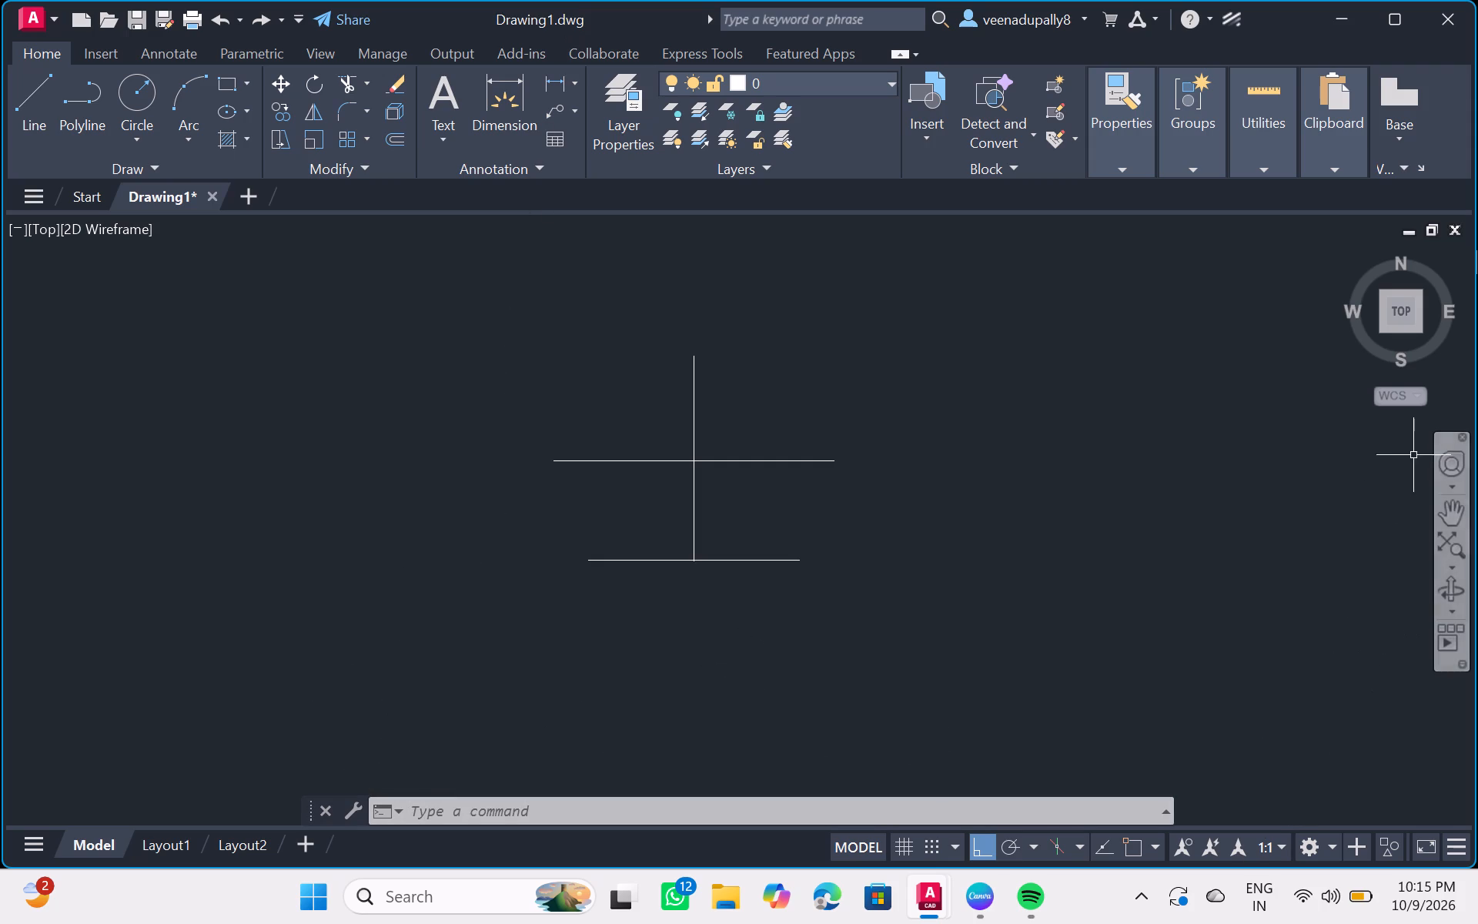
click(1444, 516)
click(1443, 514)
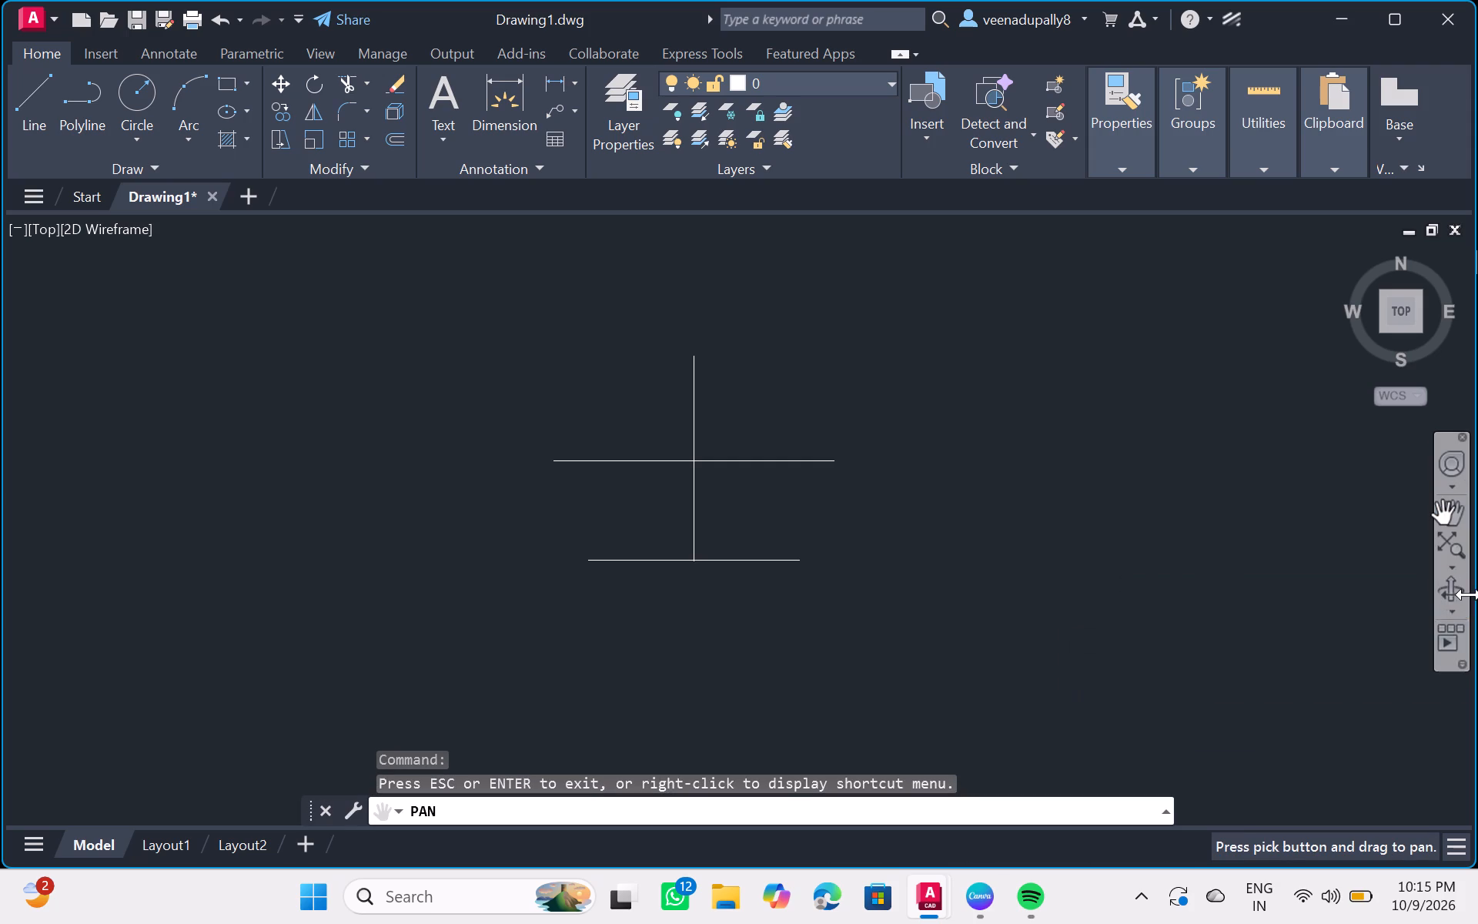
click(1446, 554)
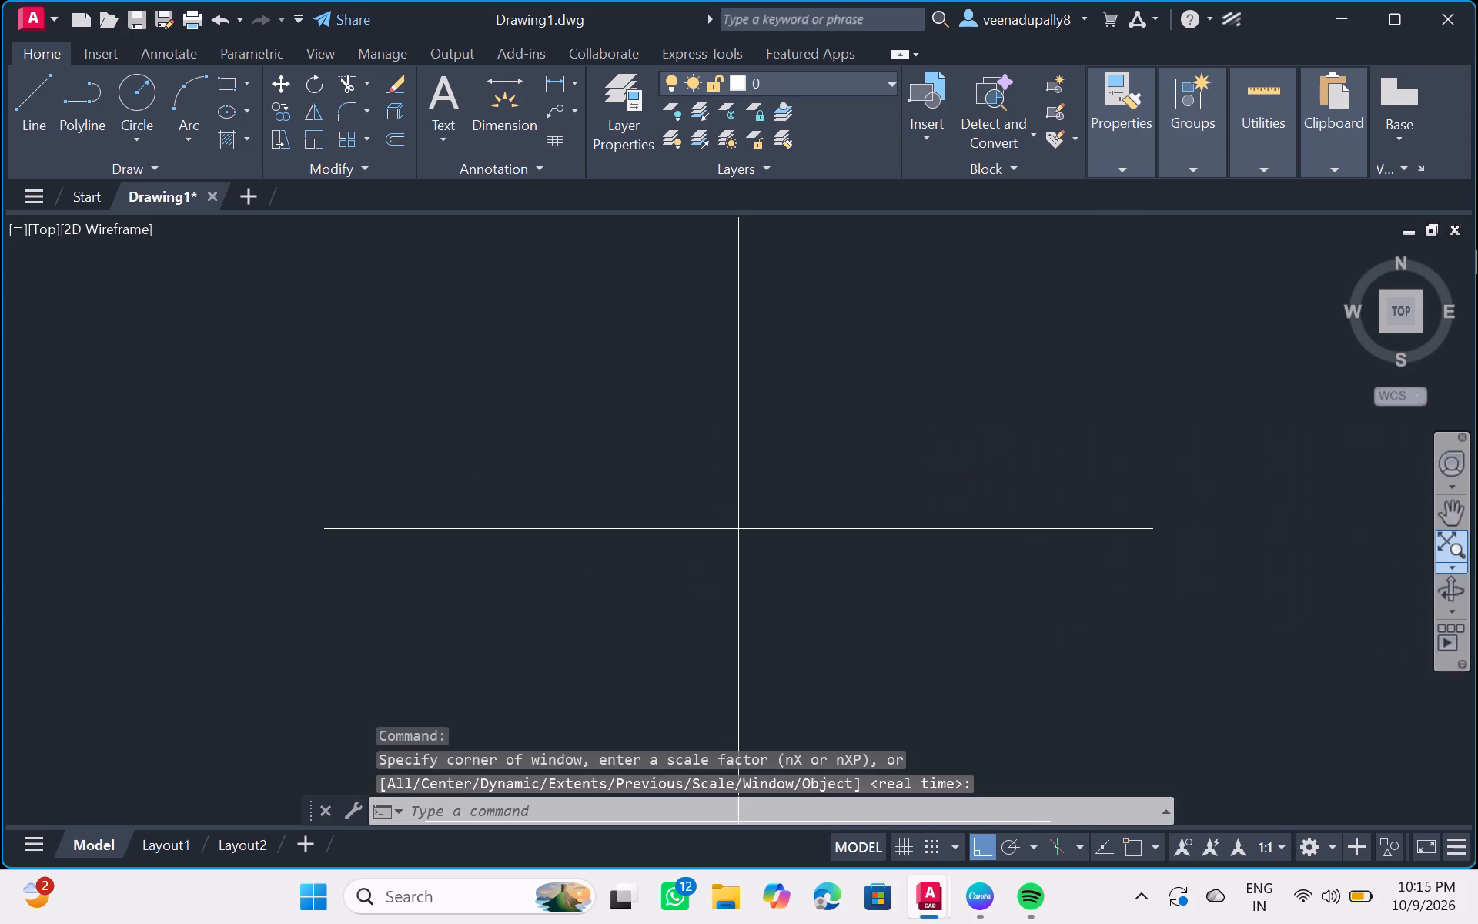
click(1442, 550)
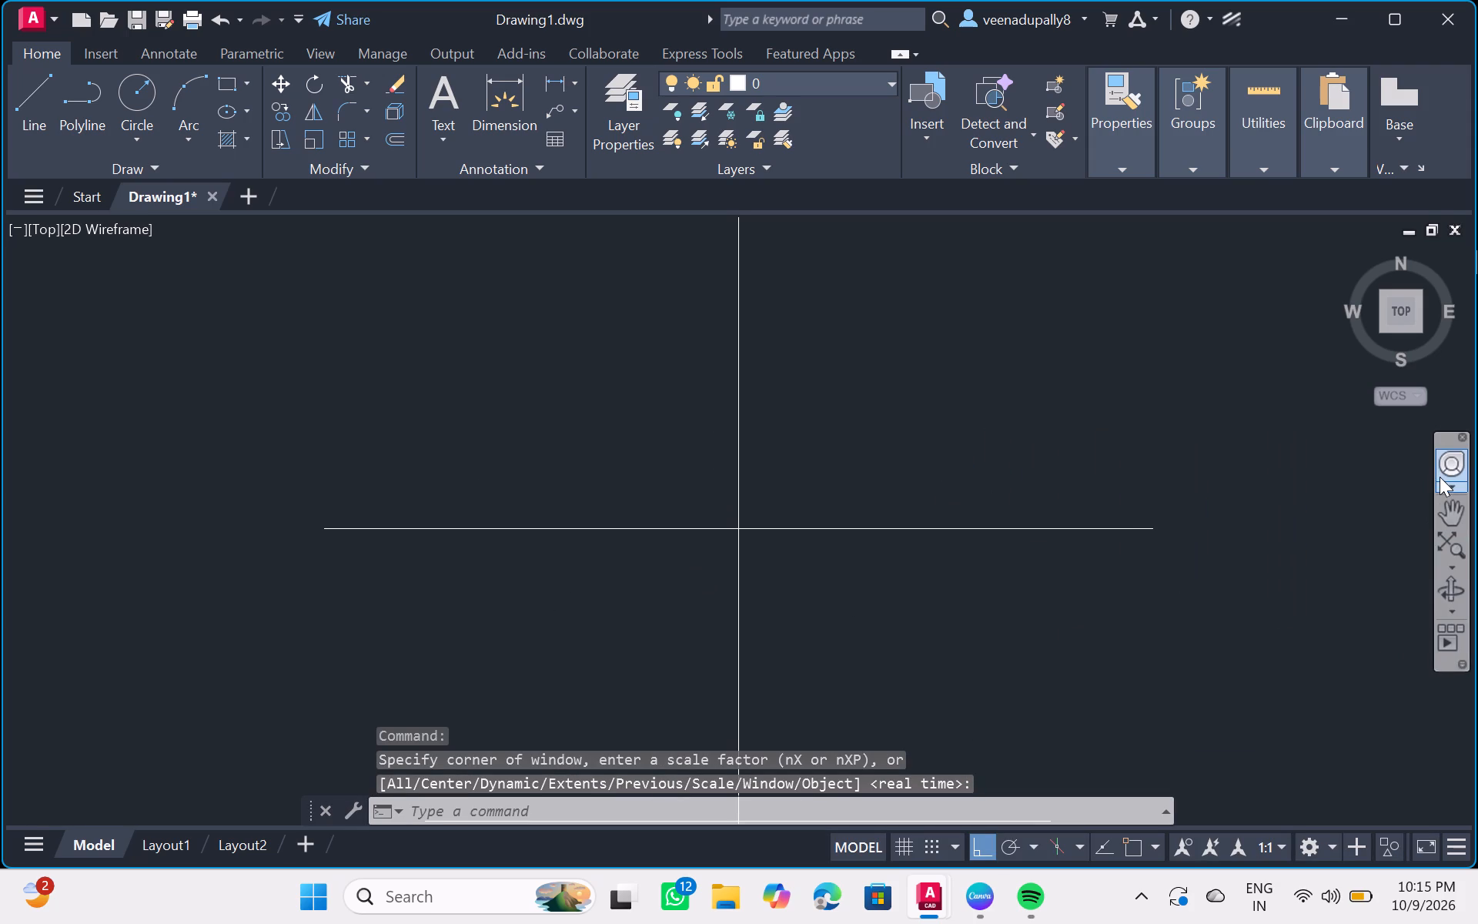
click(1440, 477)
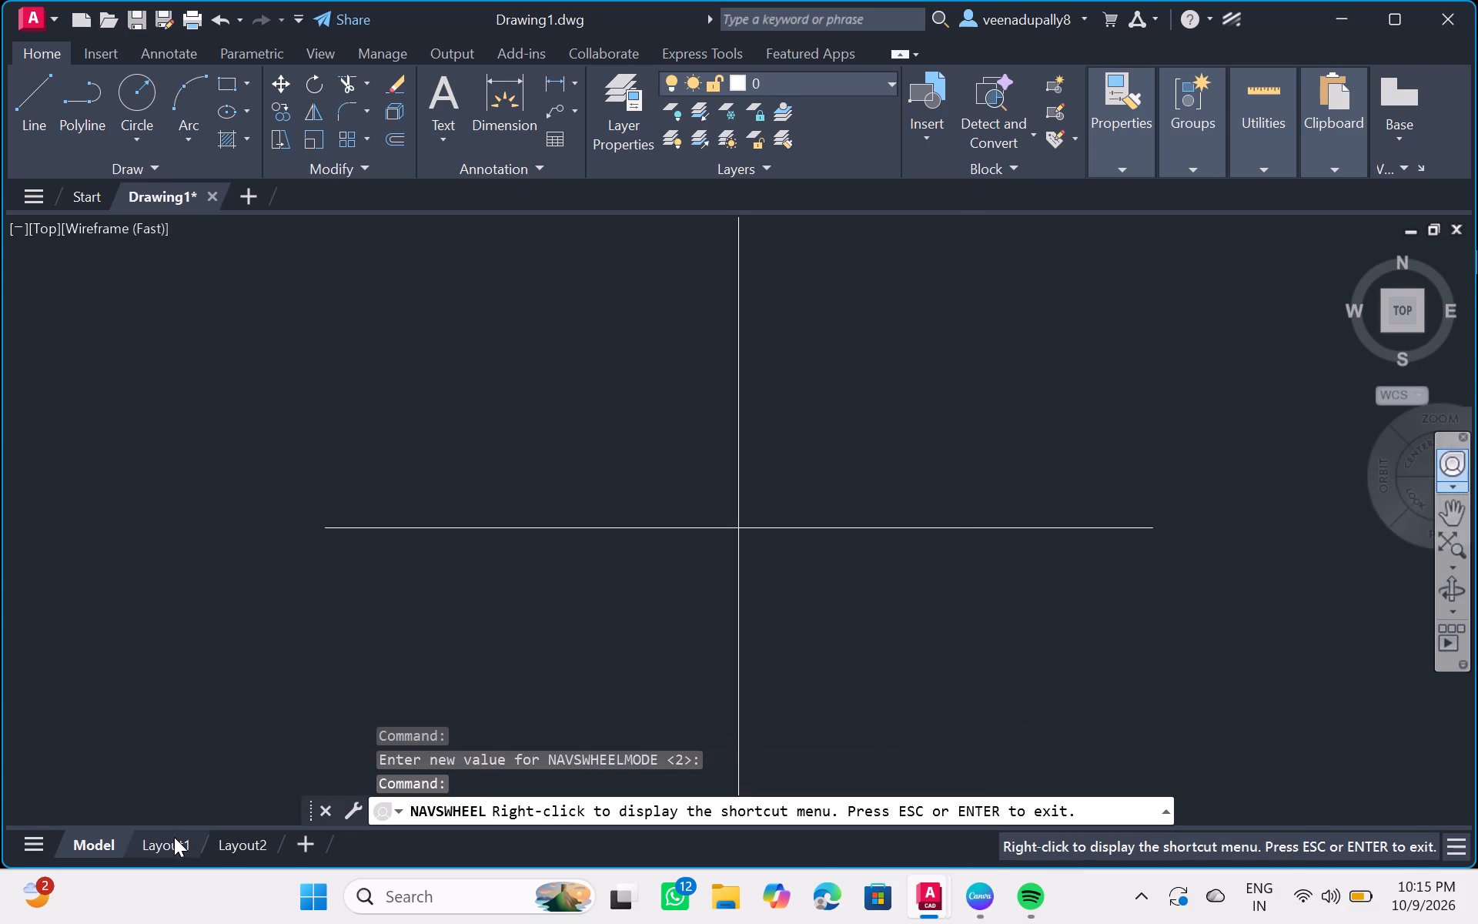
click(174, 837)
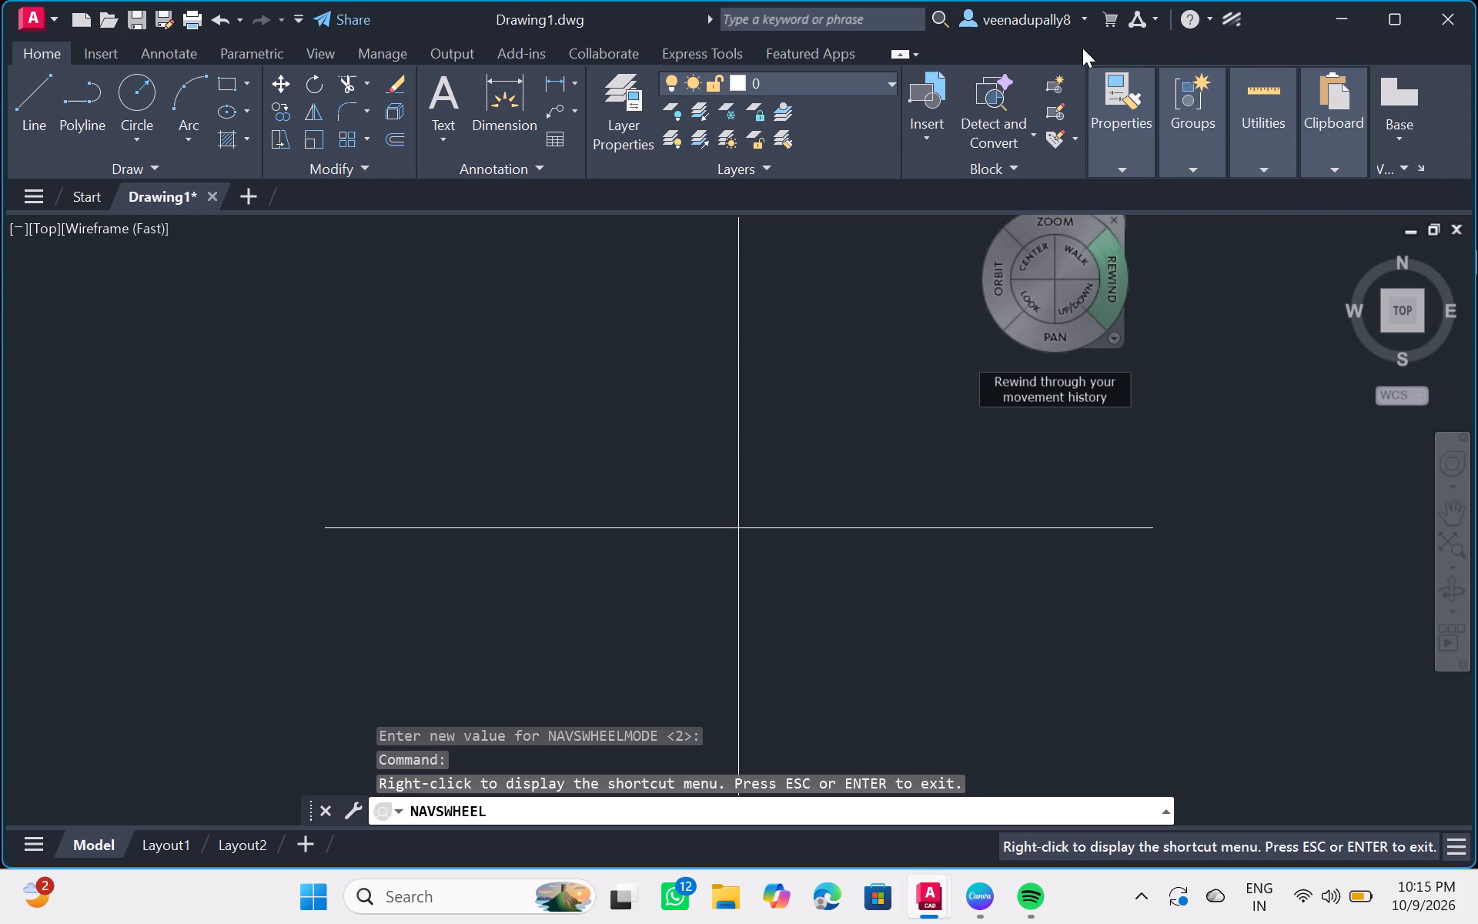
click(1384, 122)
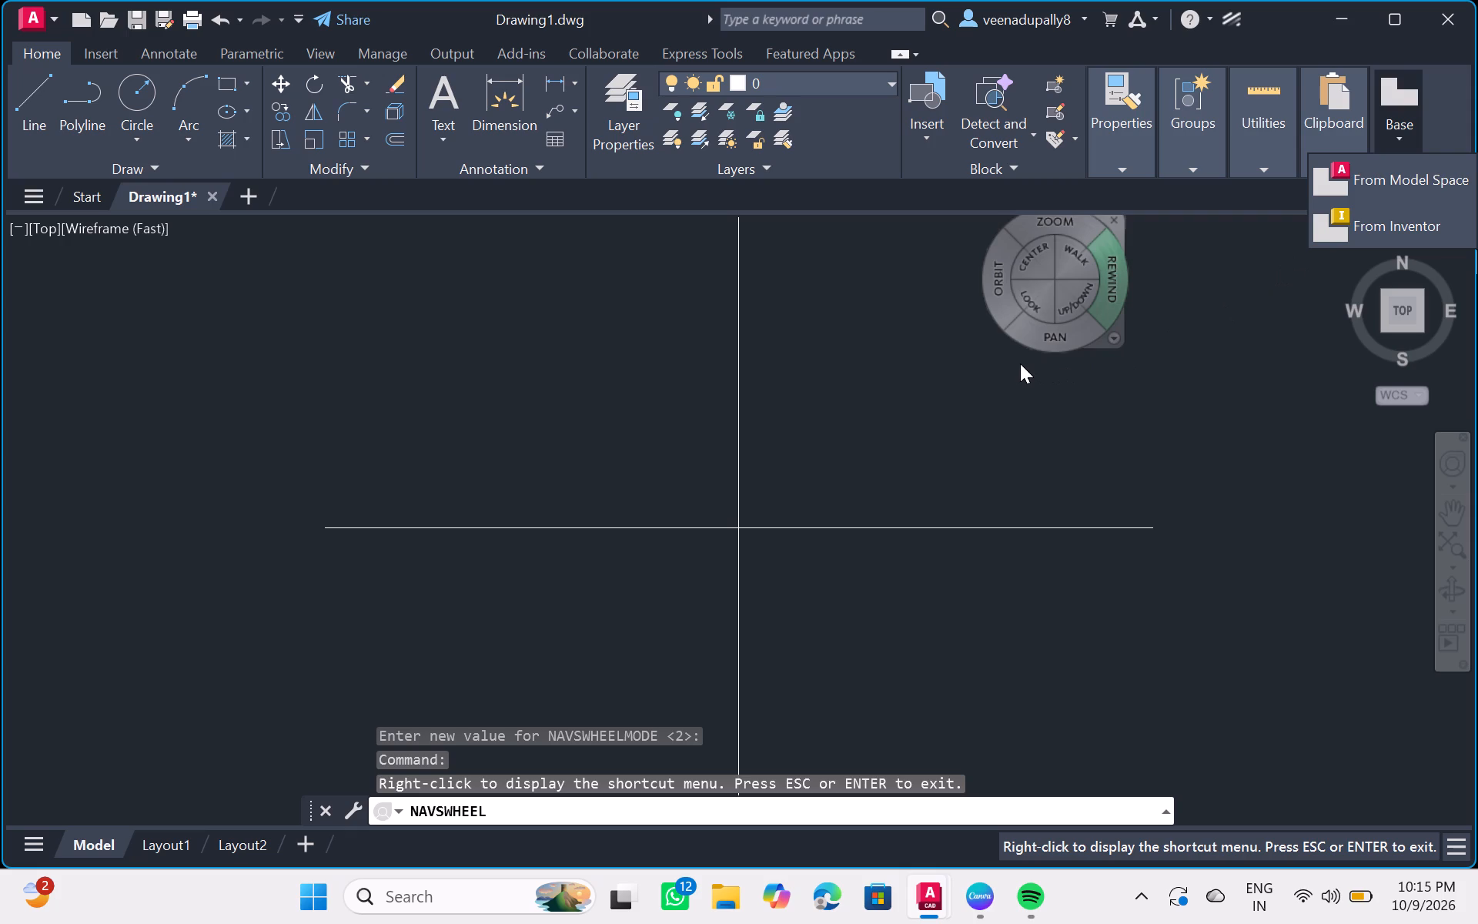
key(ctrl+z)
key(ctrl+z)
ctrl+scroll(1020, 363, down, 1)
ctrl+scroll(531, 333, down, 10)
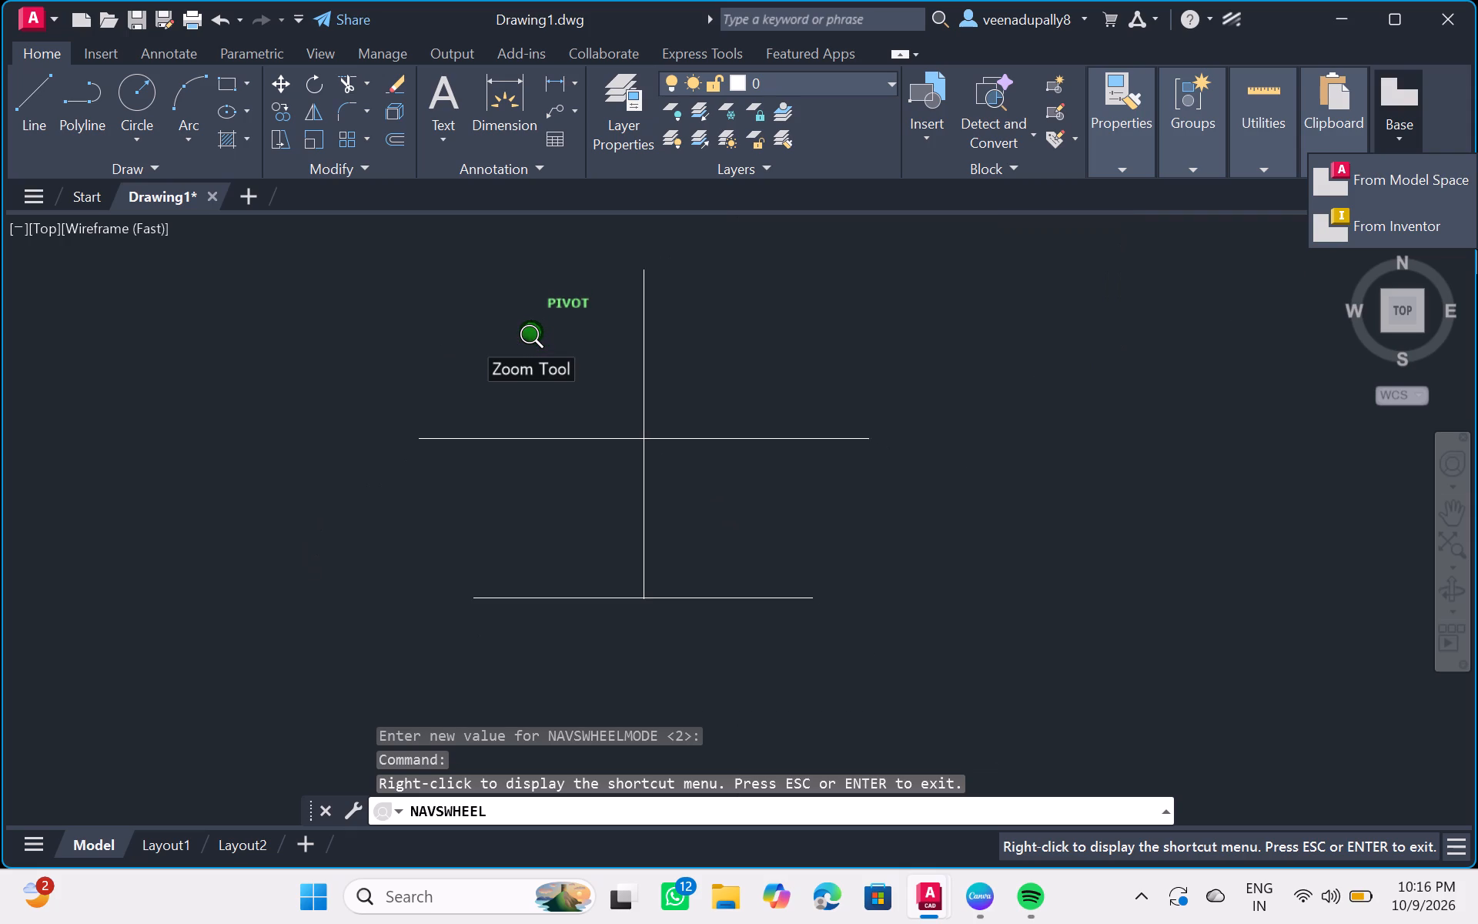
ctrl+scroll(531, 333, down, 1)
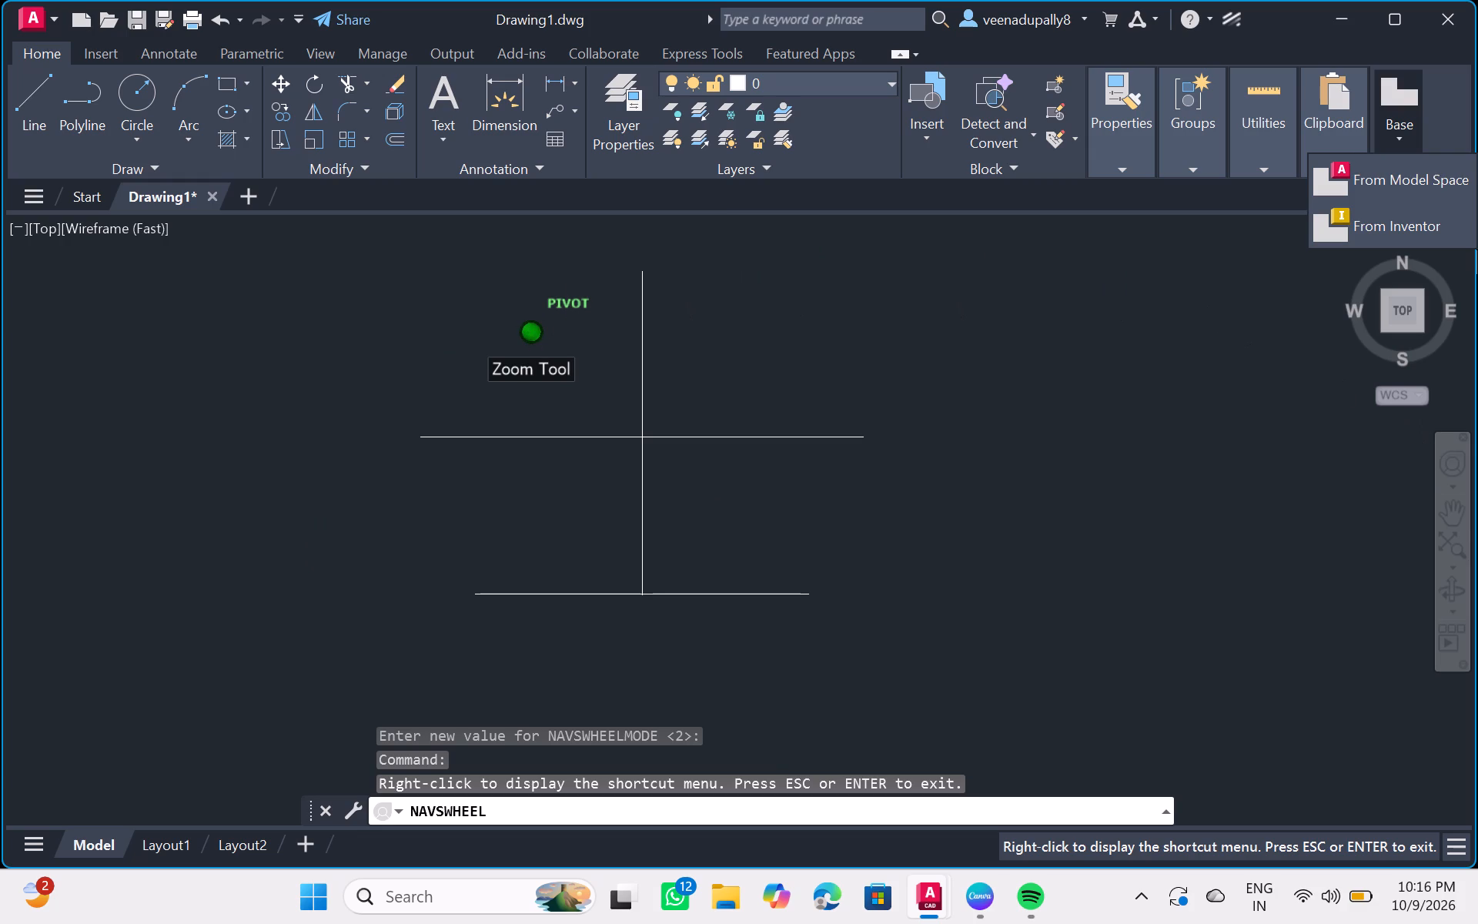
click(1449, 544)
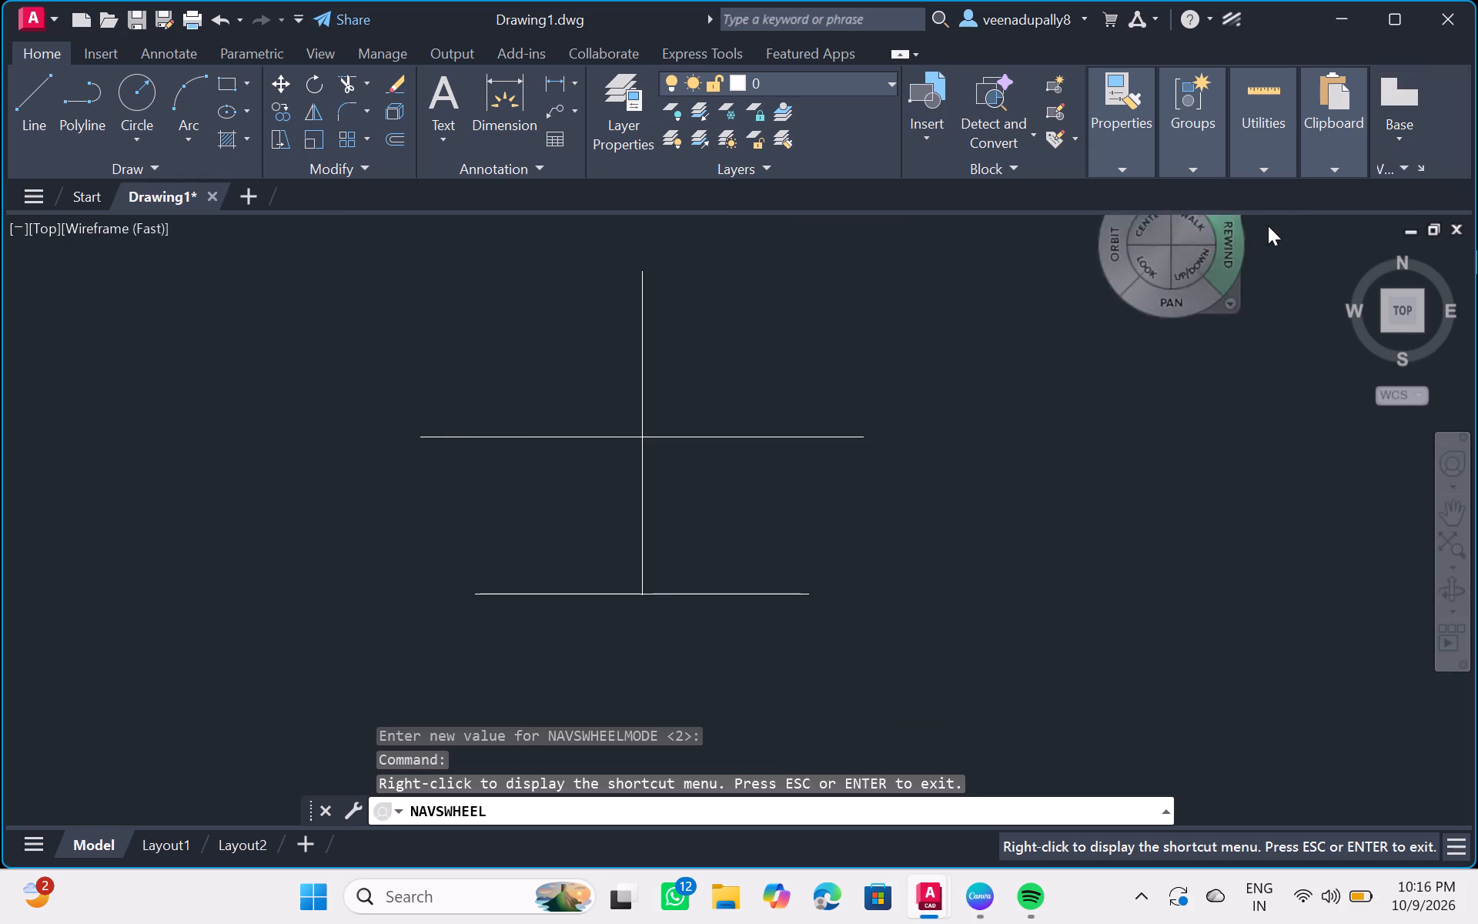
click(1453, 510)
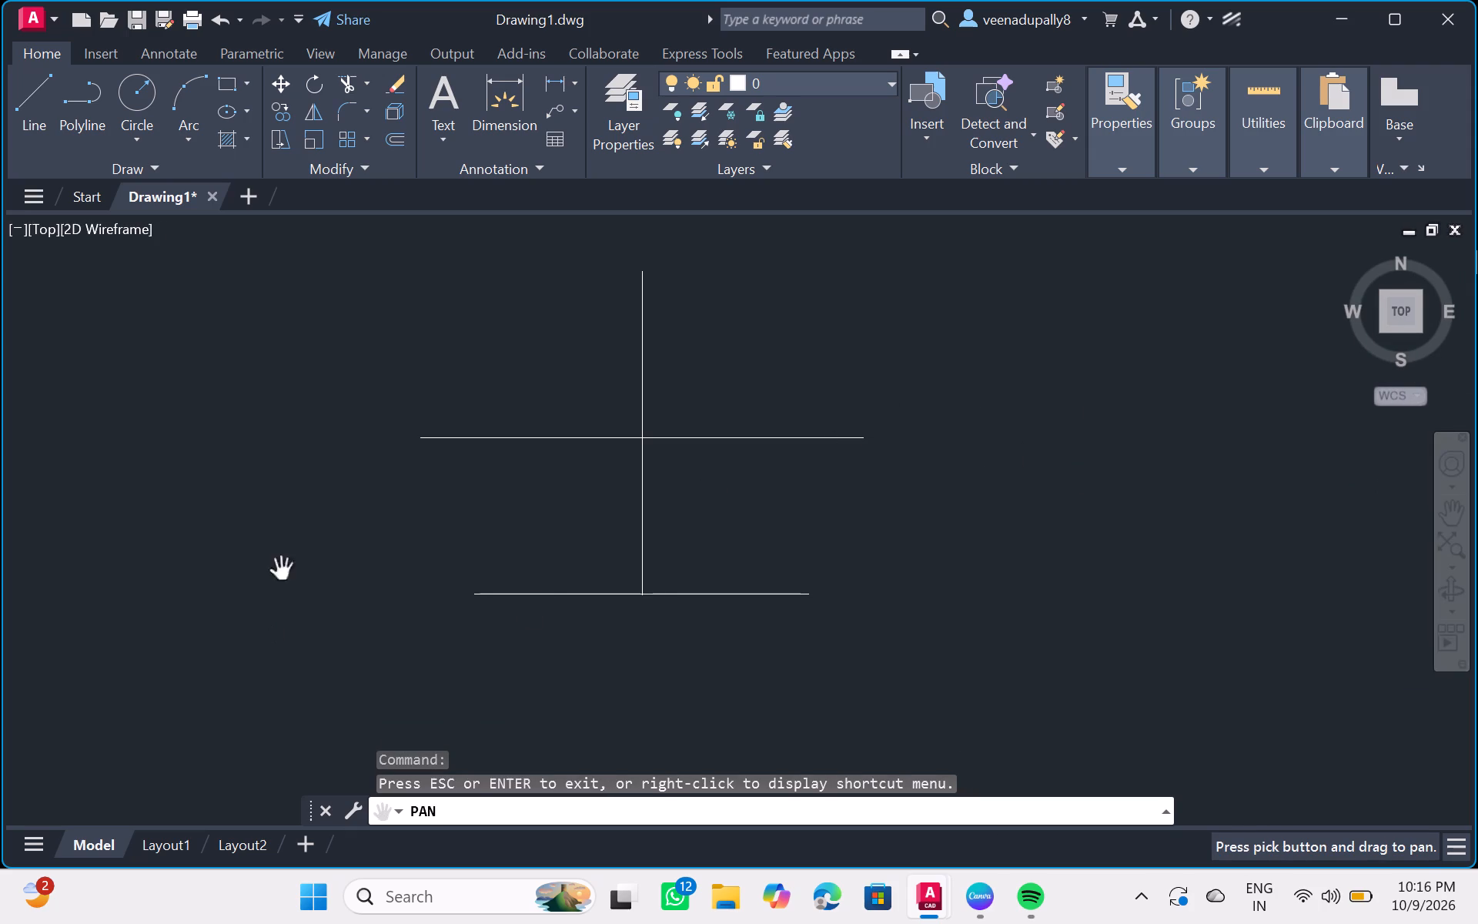
Close the second drawing containing only the centre lines without saving its changes, and minimise its window.
click(92, 193)
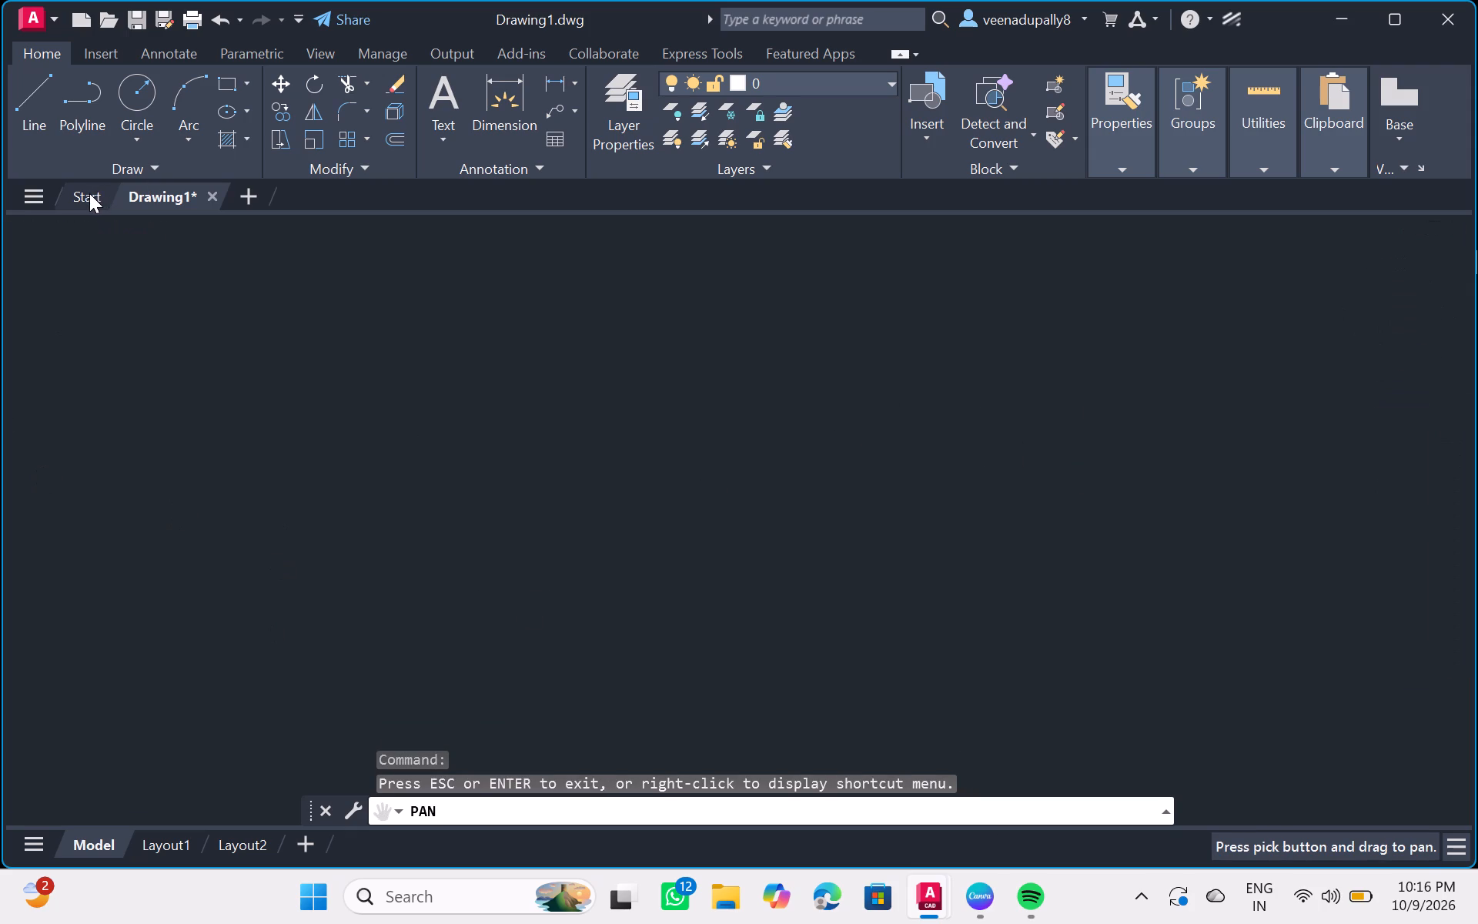
click(212, 192)
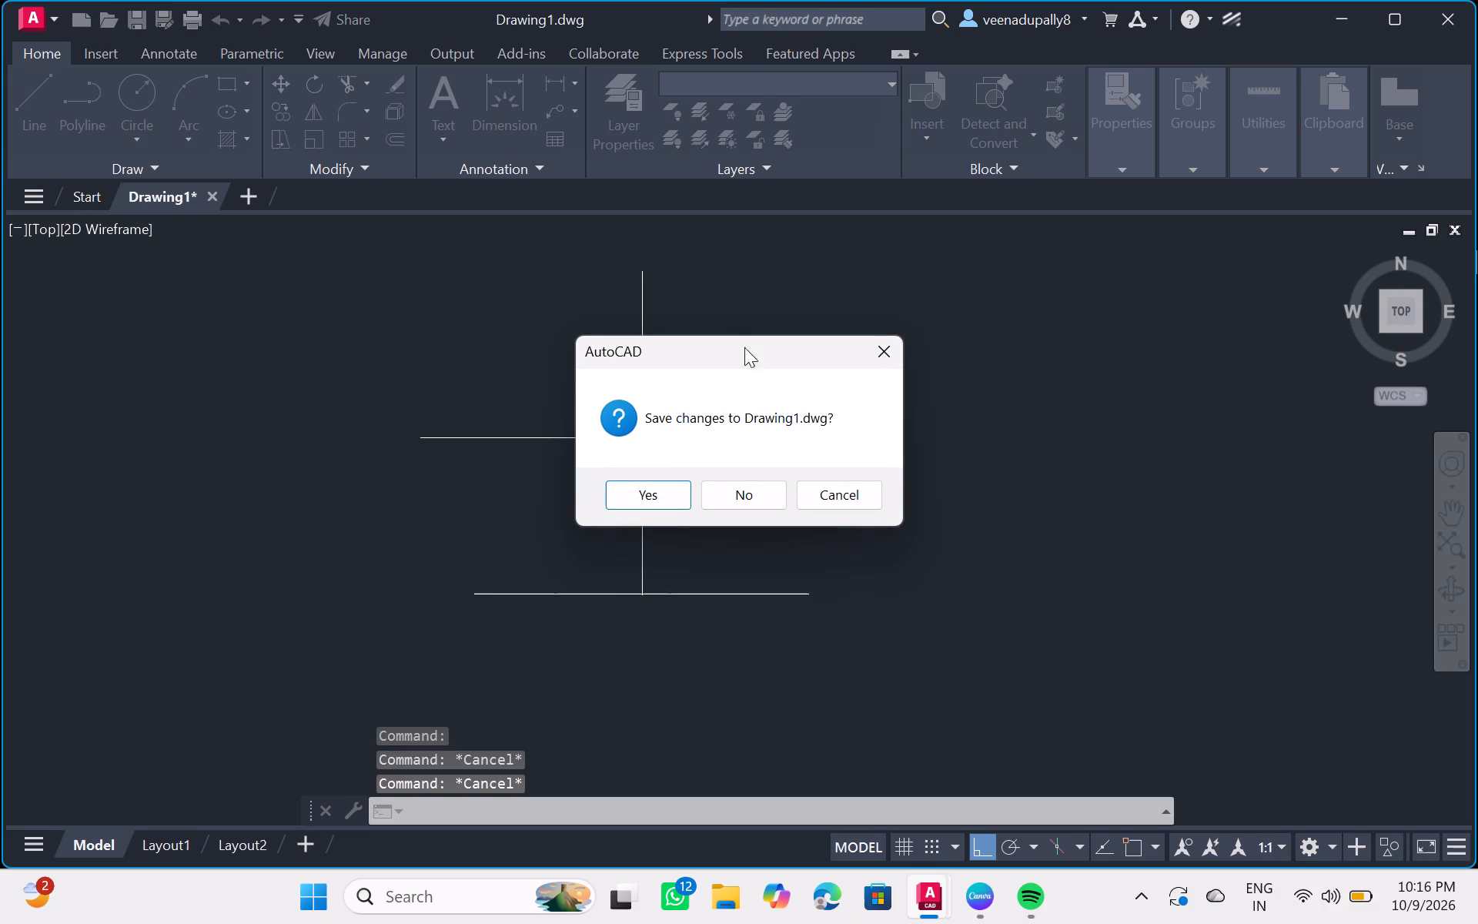
click(727, 487)
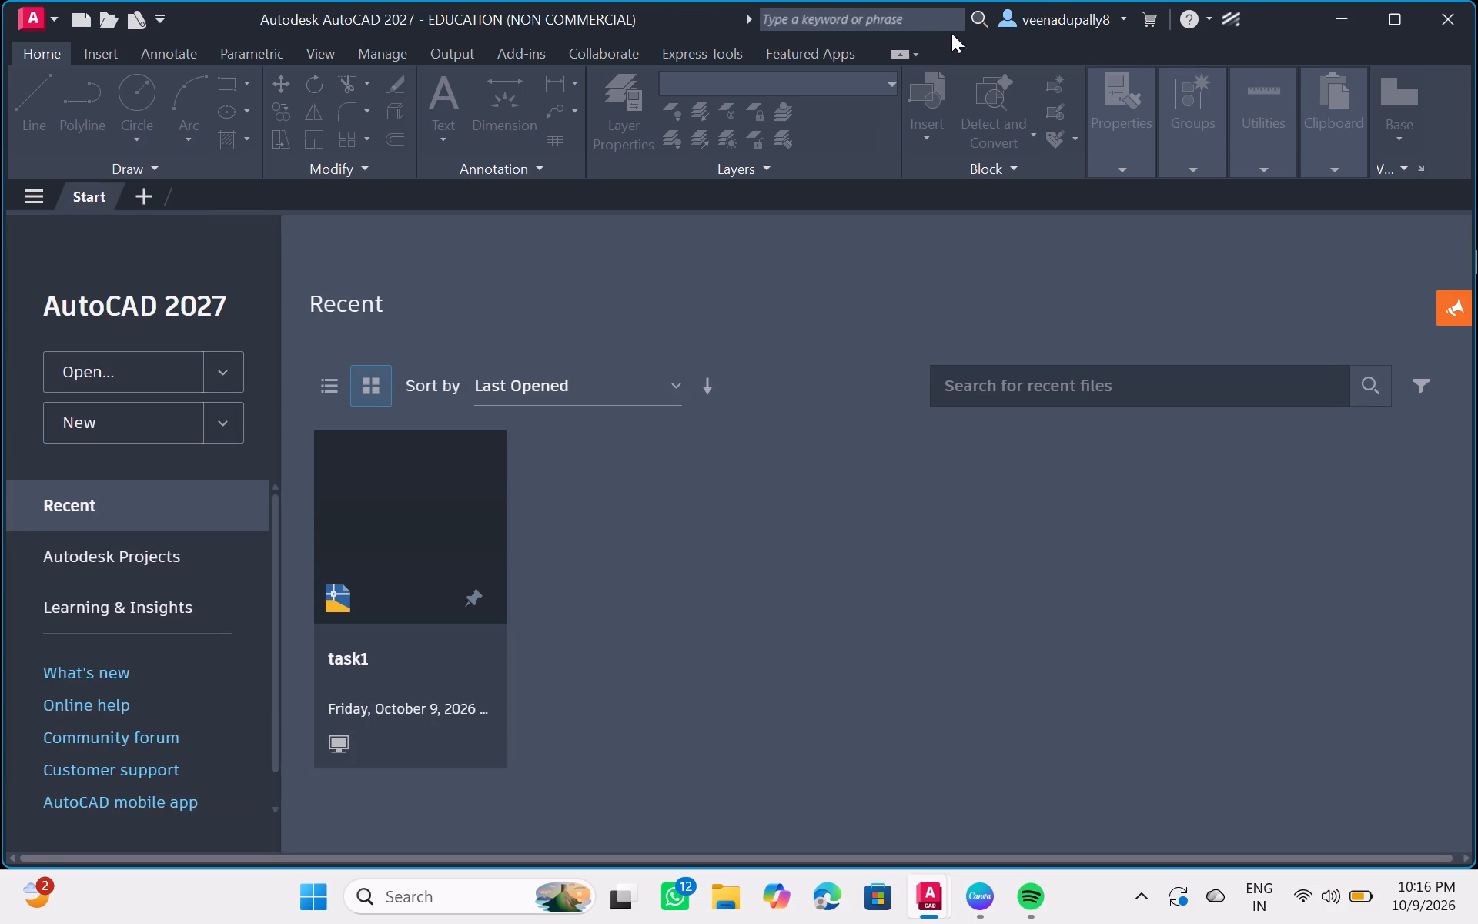
click(1326, 18)
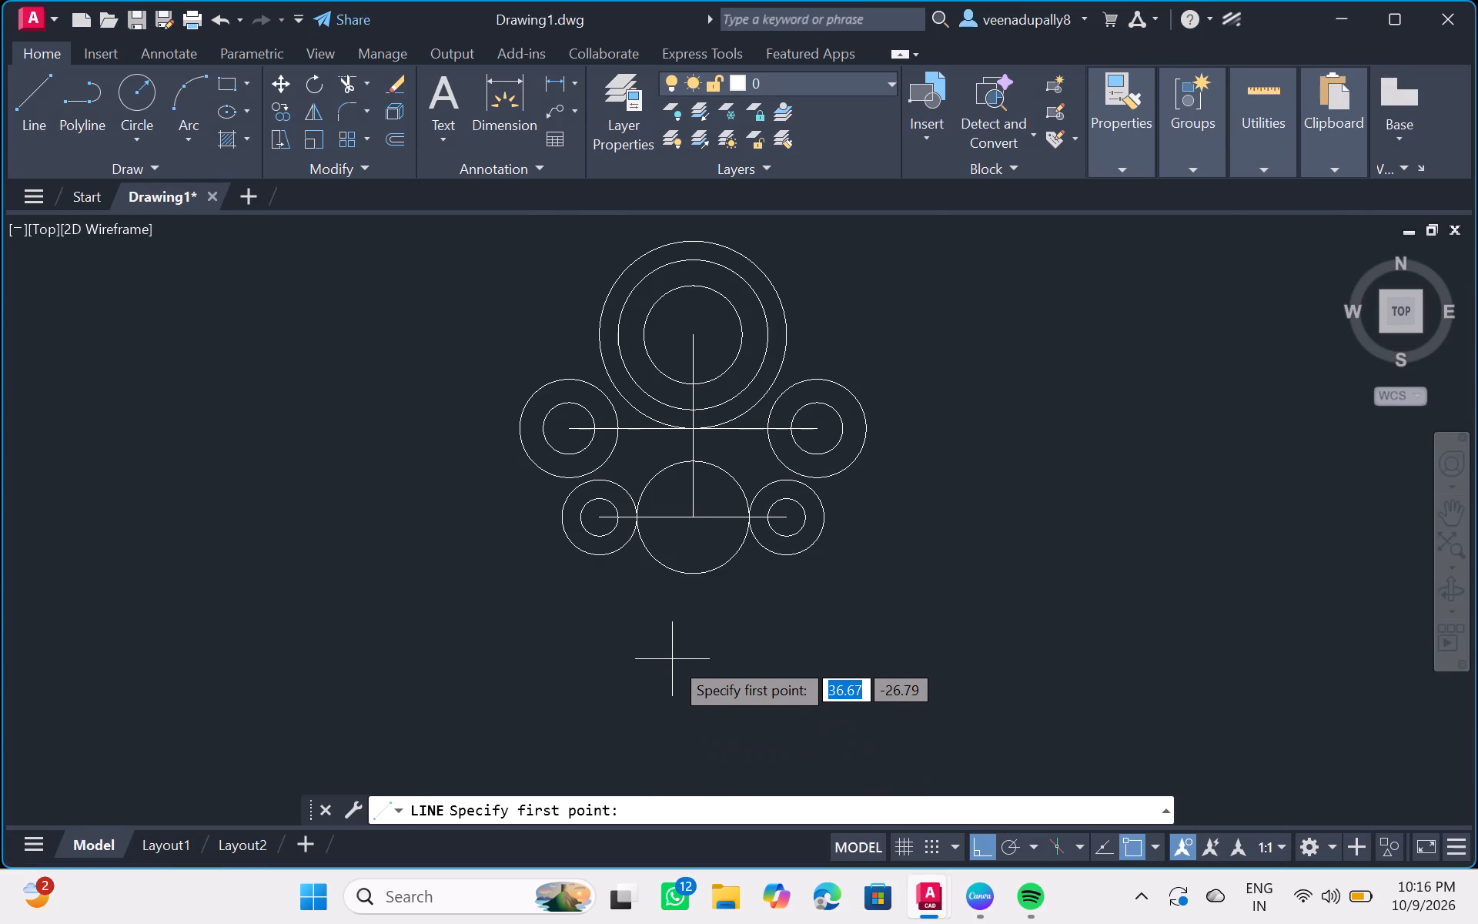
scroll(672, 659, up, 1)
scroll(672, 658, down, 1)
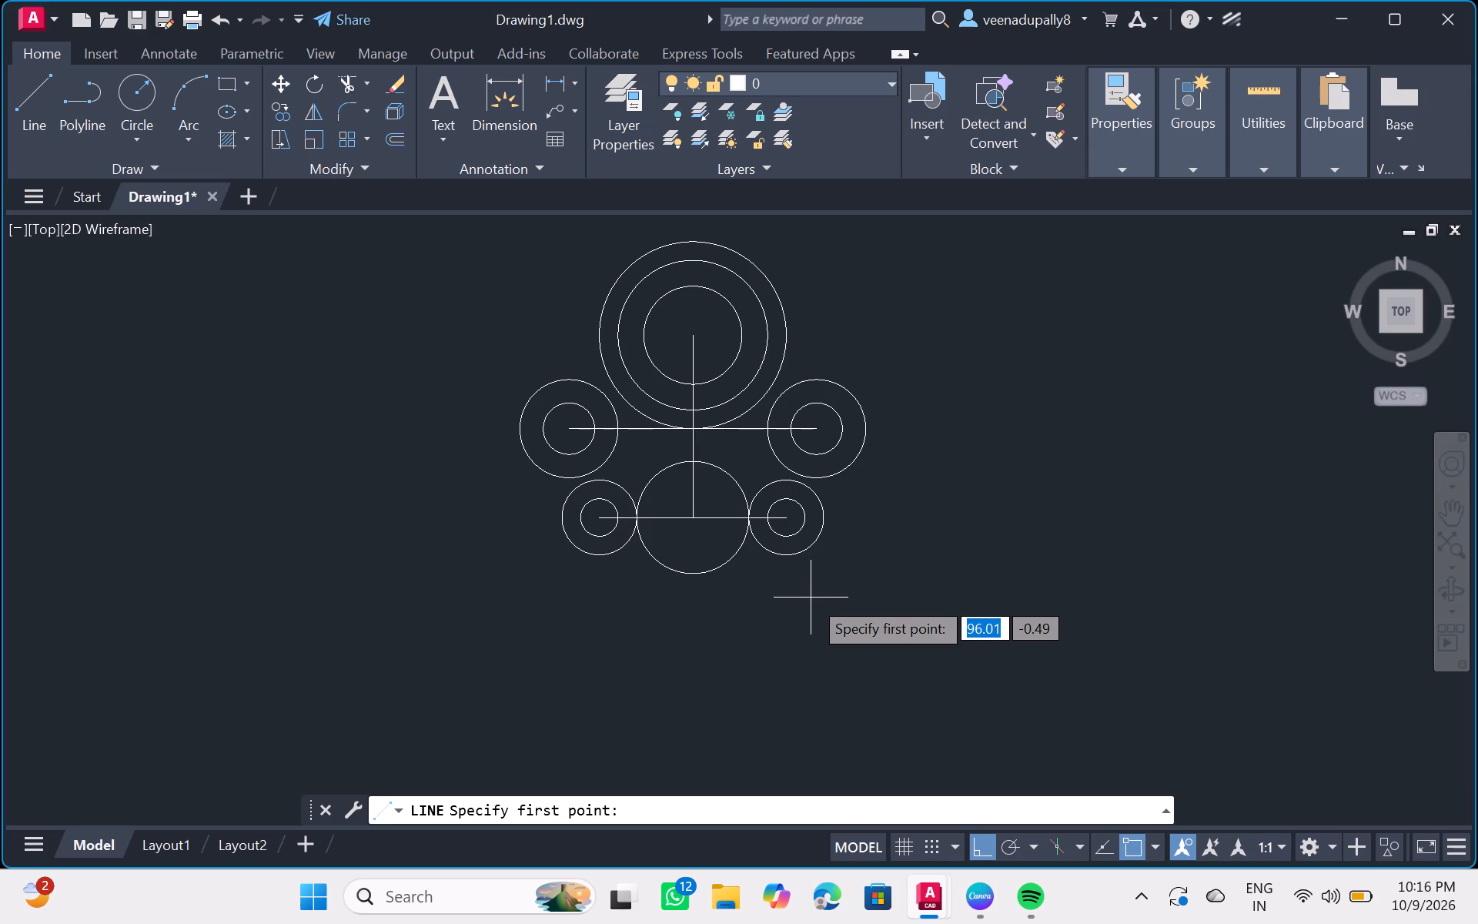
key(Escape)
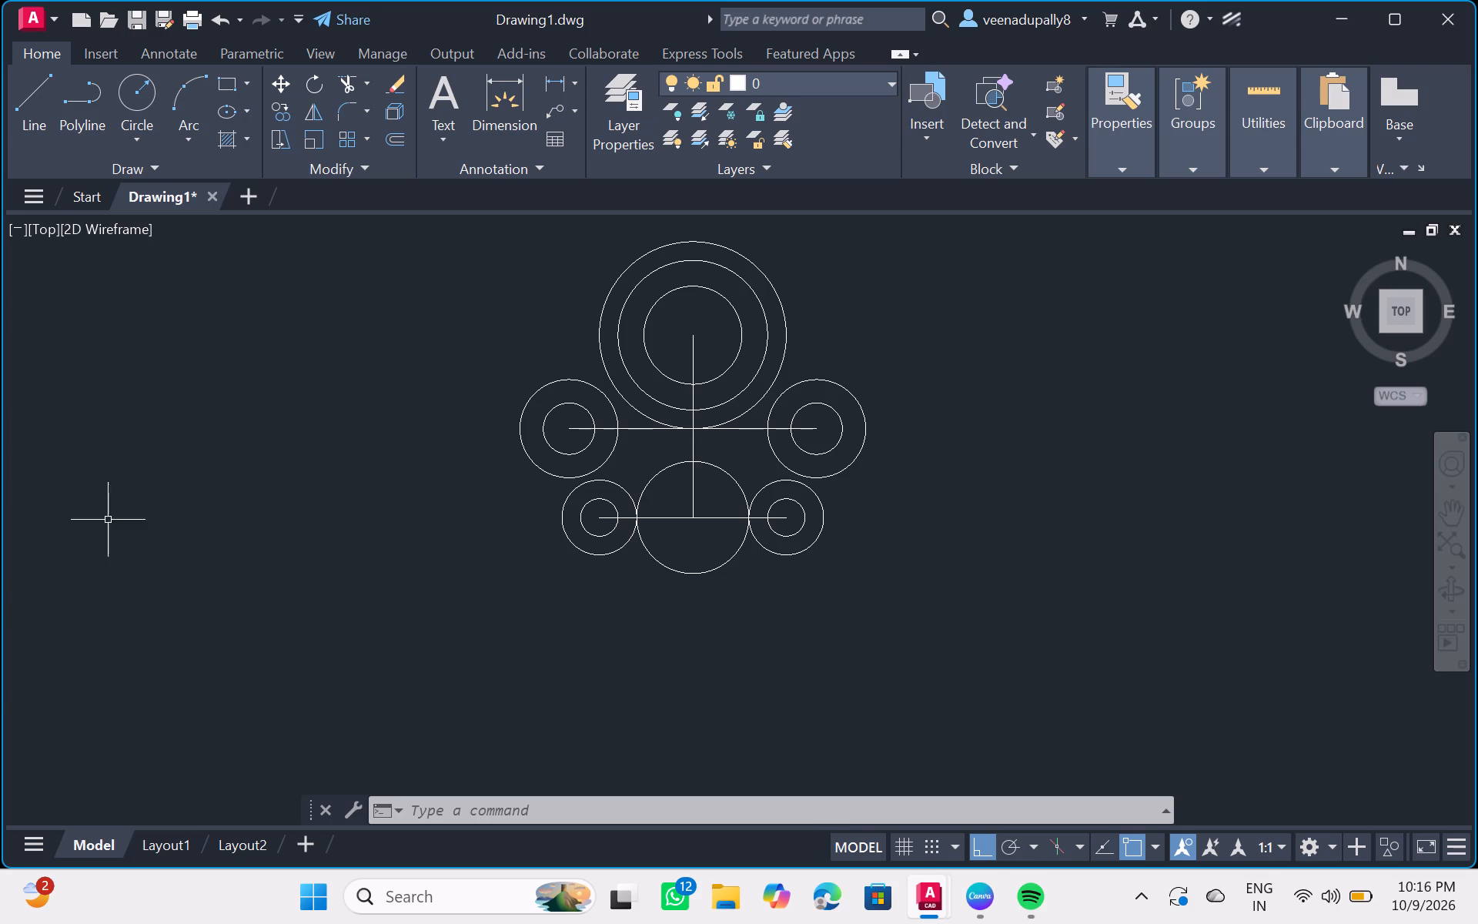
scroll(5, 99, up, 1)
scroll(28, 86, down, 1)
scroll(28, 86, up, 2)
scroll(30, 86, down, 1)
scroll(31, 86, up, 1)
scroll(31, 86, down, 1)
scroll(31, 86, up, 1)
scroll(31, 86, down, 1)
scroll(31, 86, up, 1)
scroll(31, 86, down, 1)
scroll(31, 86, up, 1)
Draw a two-segment, roughly horizontal line from the upper circles' common centre via the 21 mm radius circle to the 32 mm radius circle.
click(31, 86)
scroll(31, 86, down, 1)
scroll(31, 86, up, 1)
scroll(31, 86, down, 1)
scroll(31, 86, up, 1)
scroll(34, 86, down, 1)
scroll(109, 106, up, 1)
scroll(147, 116, down, 1)
scroll(239, 139, up, 1)
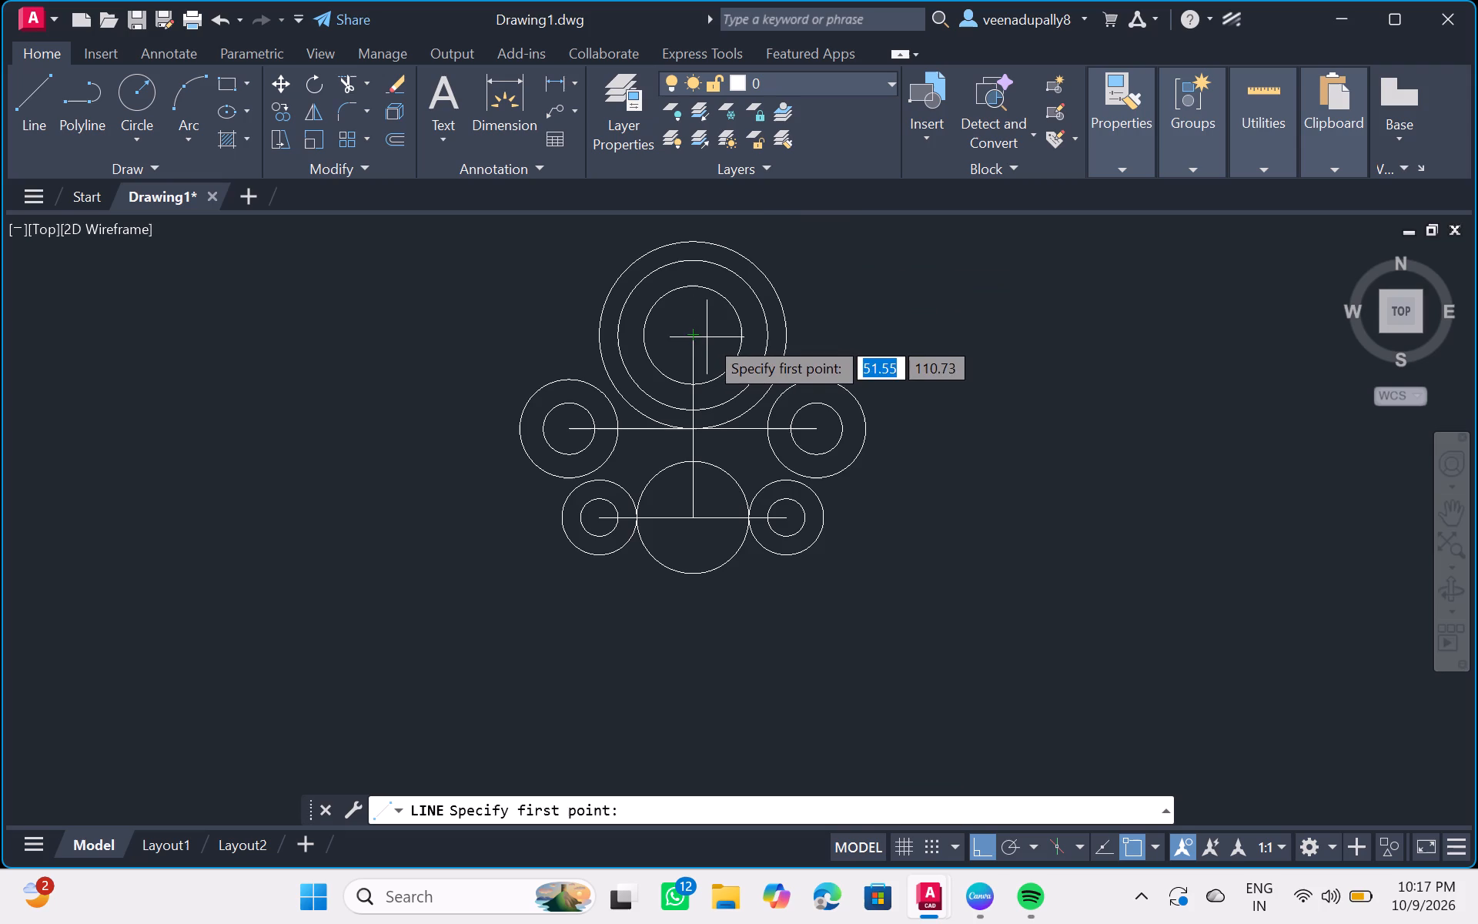
click(32, 96)
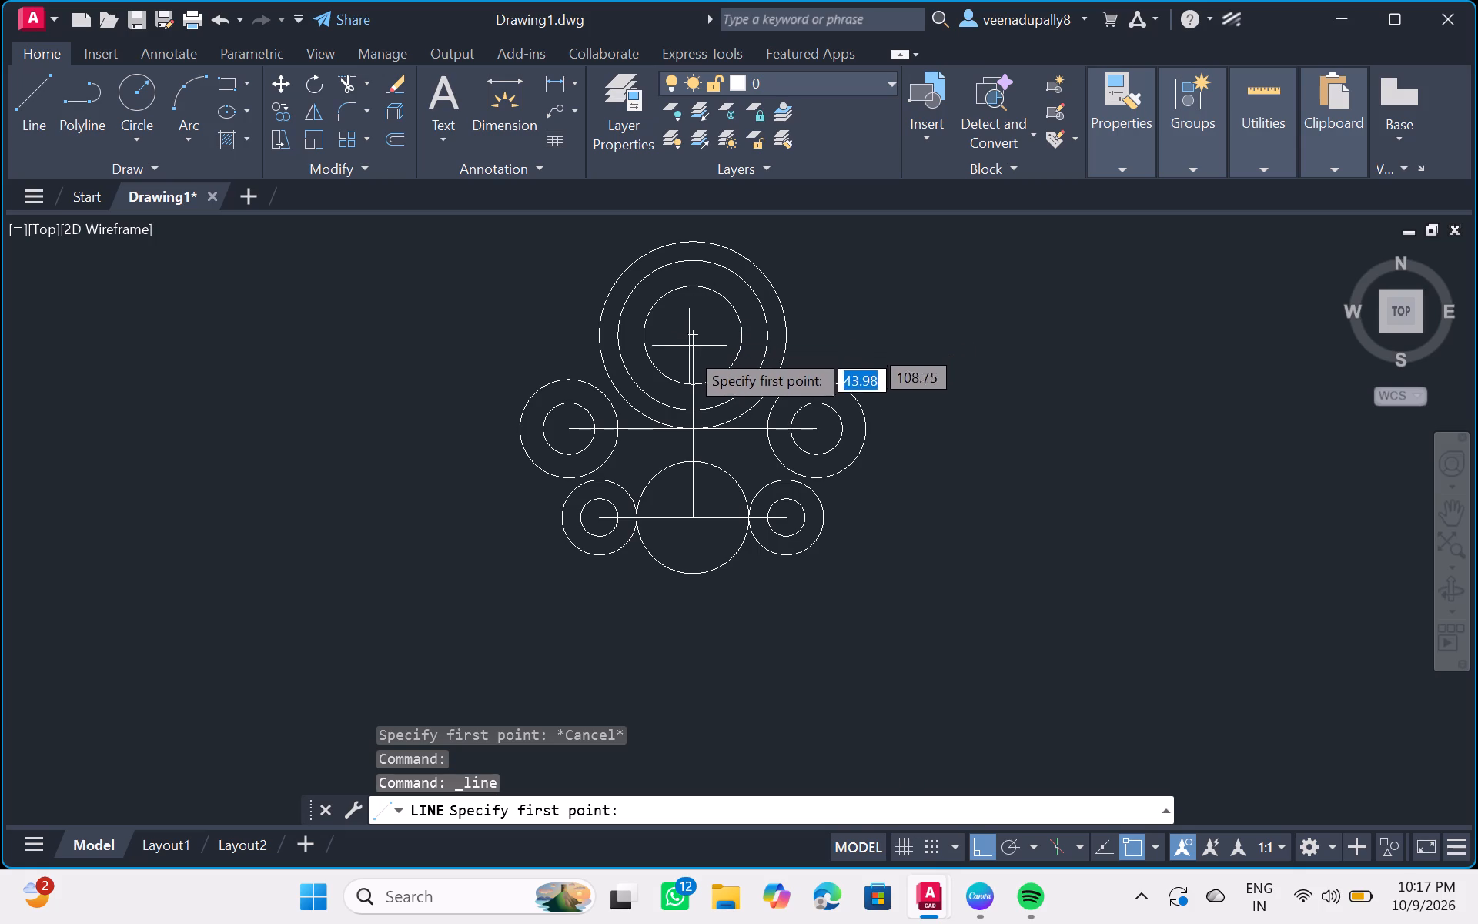
click(694, 342)
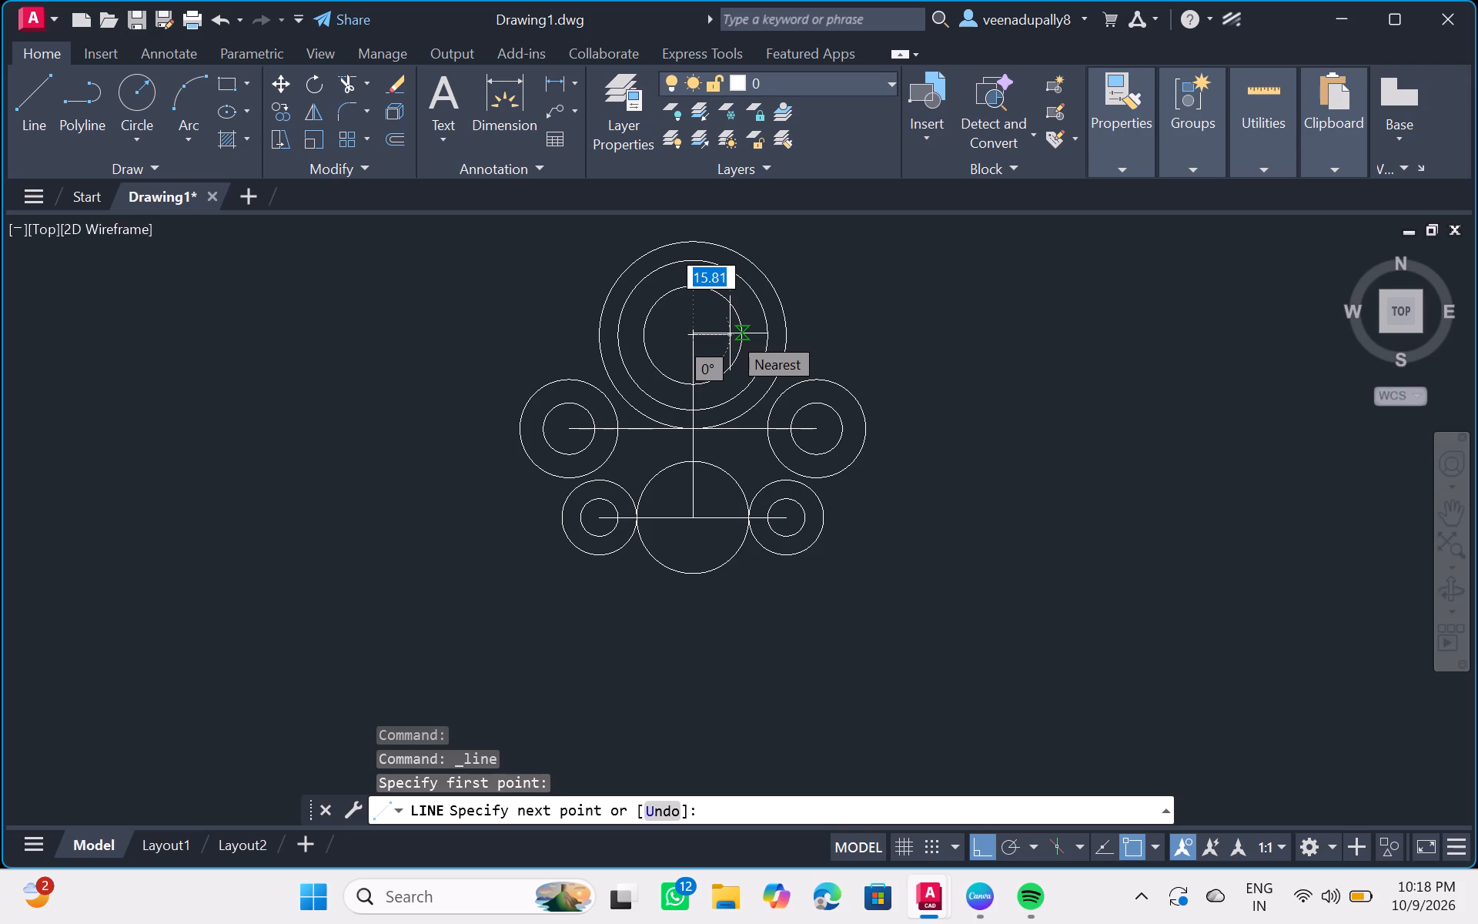
click(730, 333)
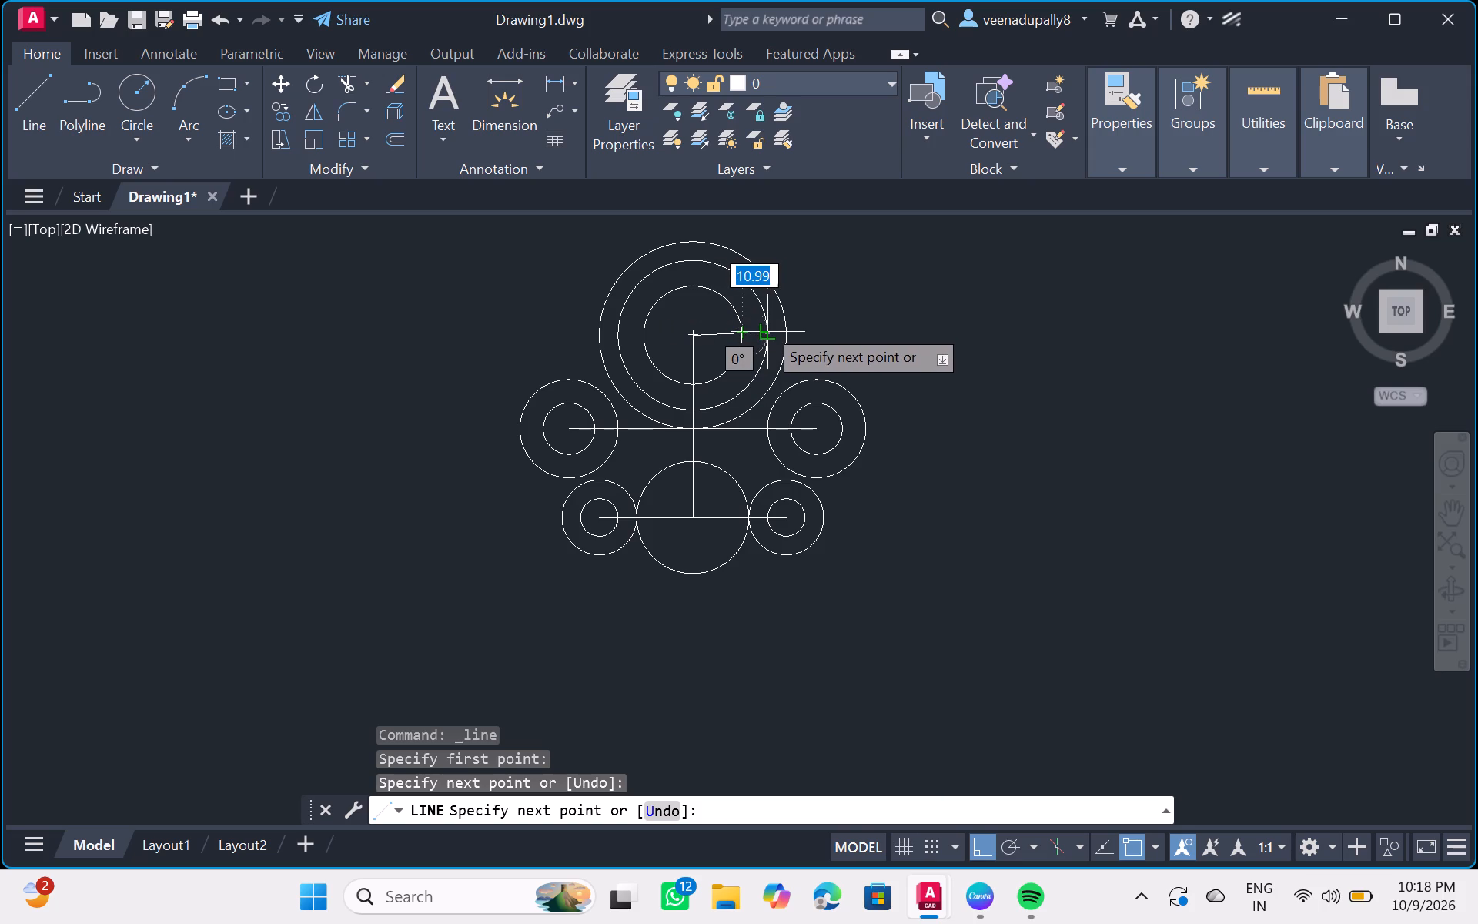
click(765, 326)
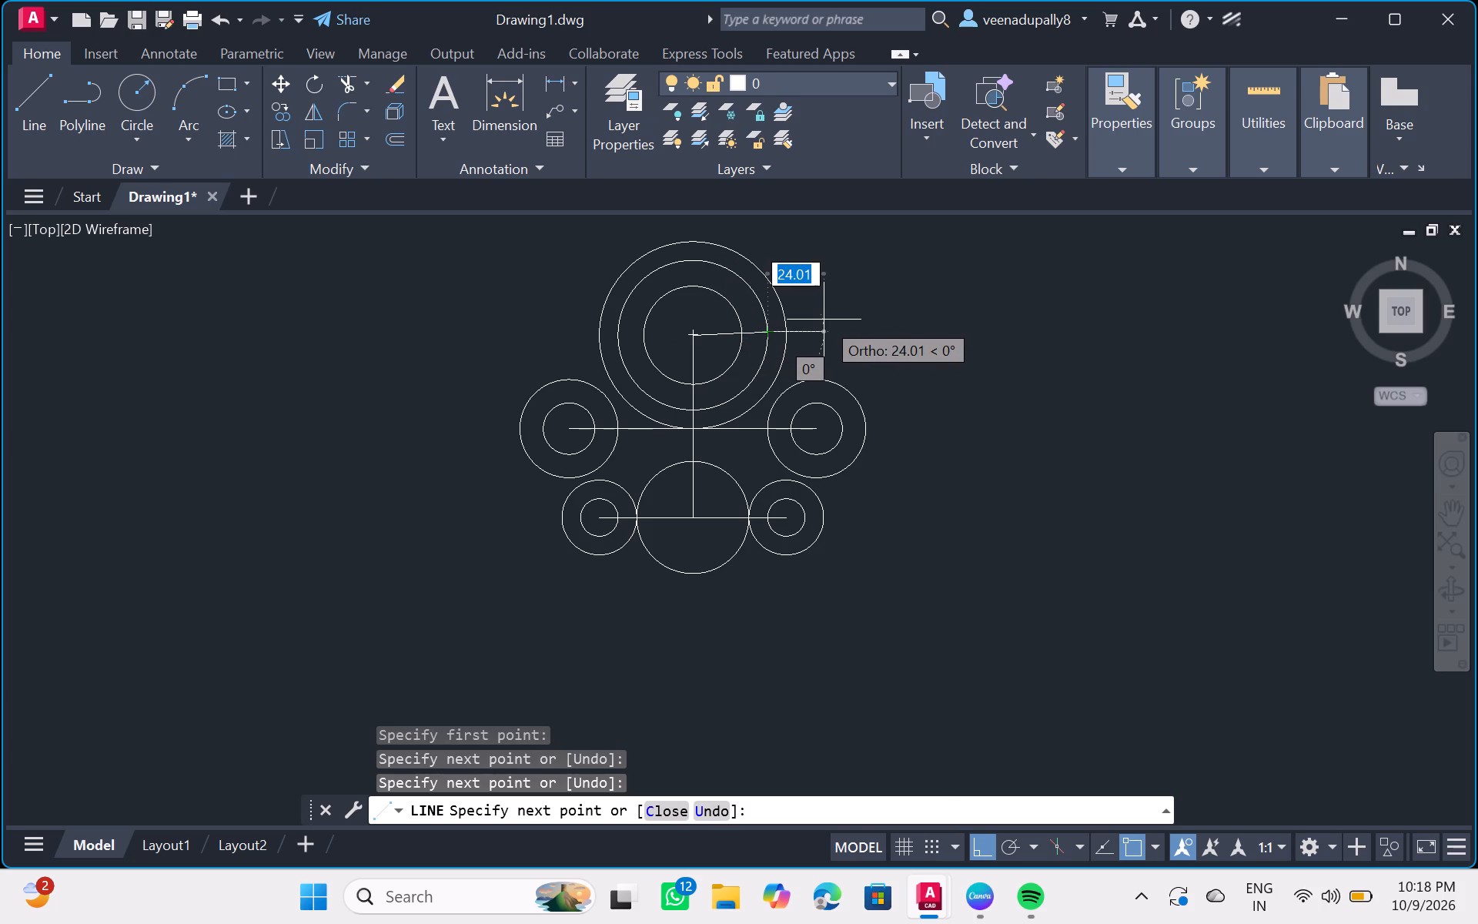
key(Escape)
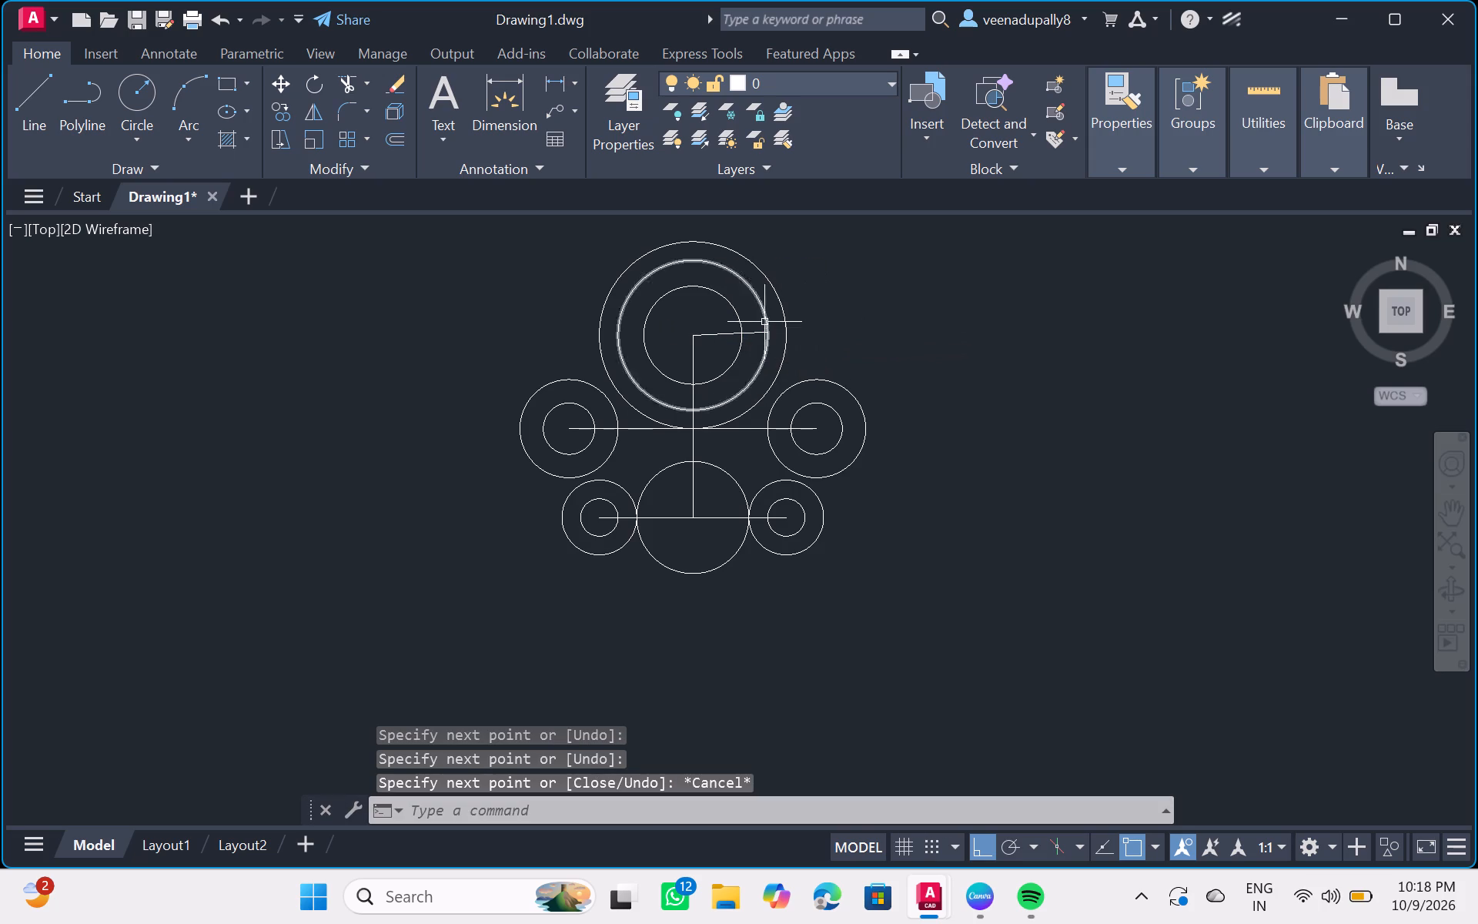
Select the line segment running from the upper circles' centre to the 21 mm radius circle.
click(730, 331)
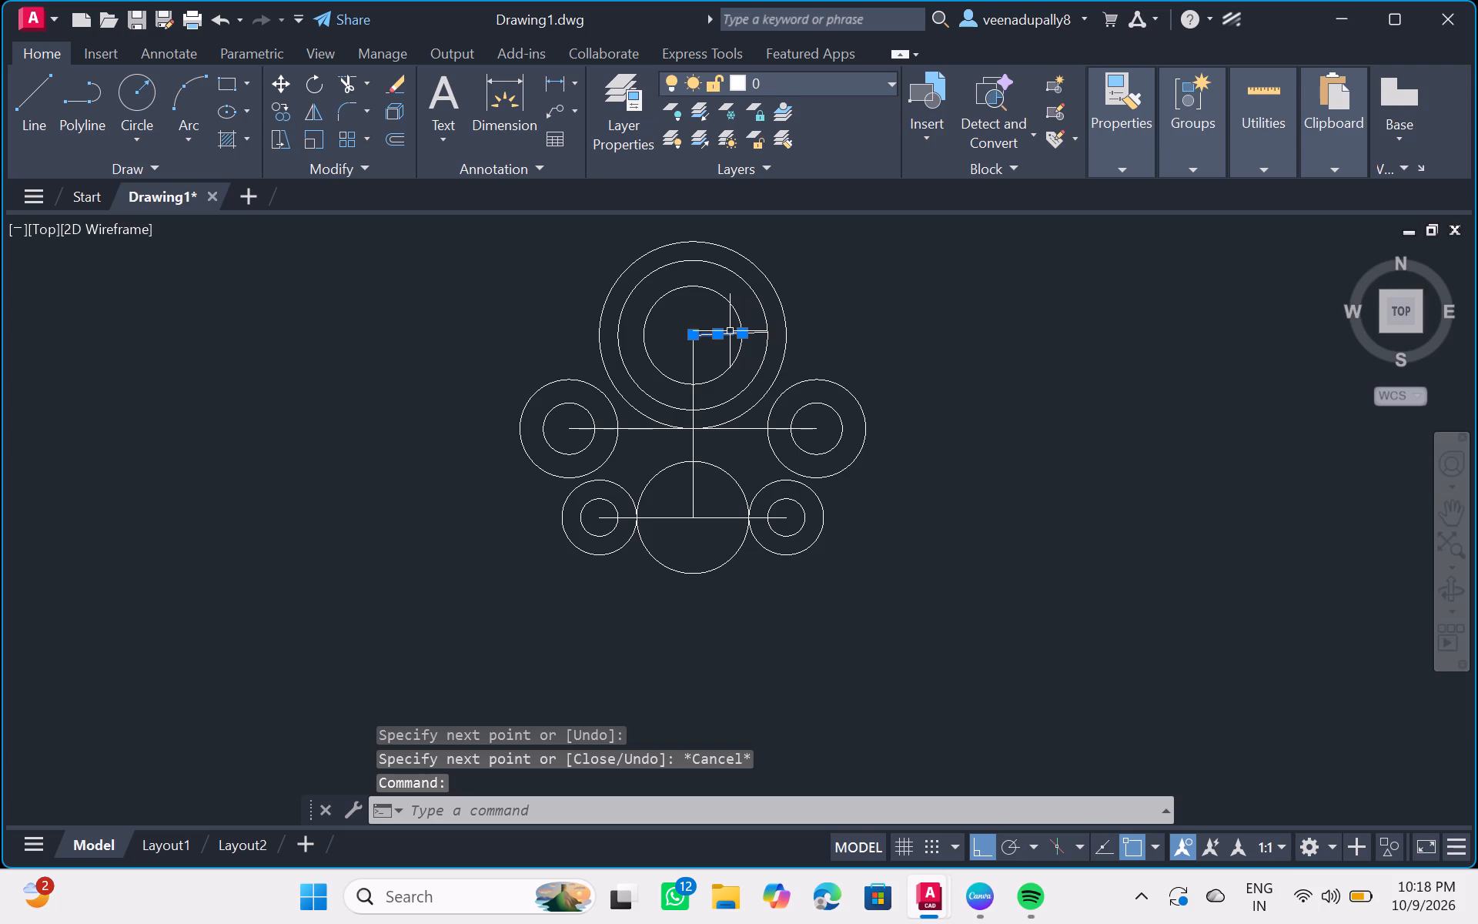
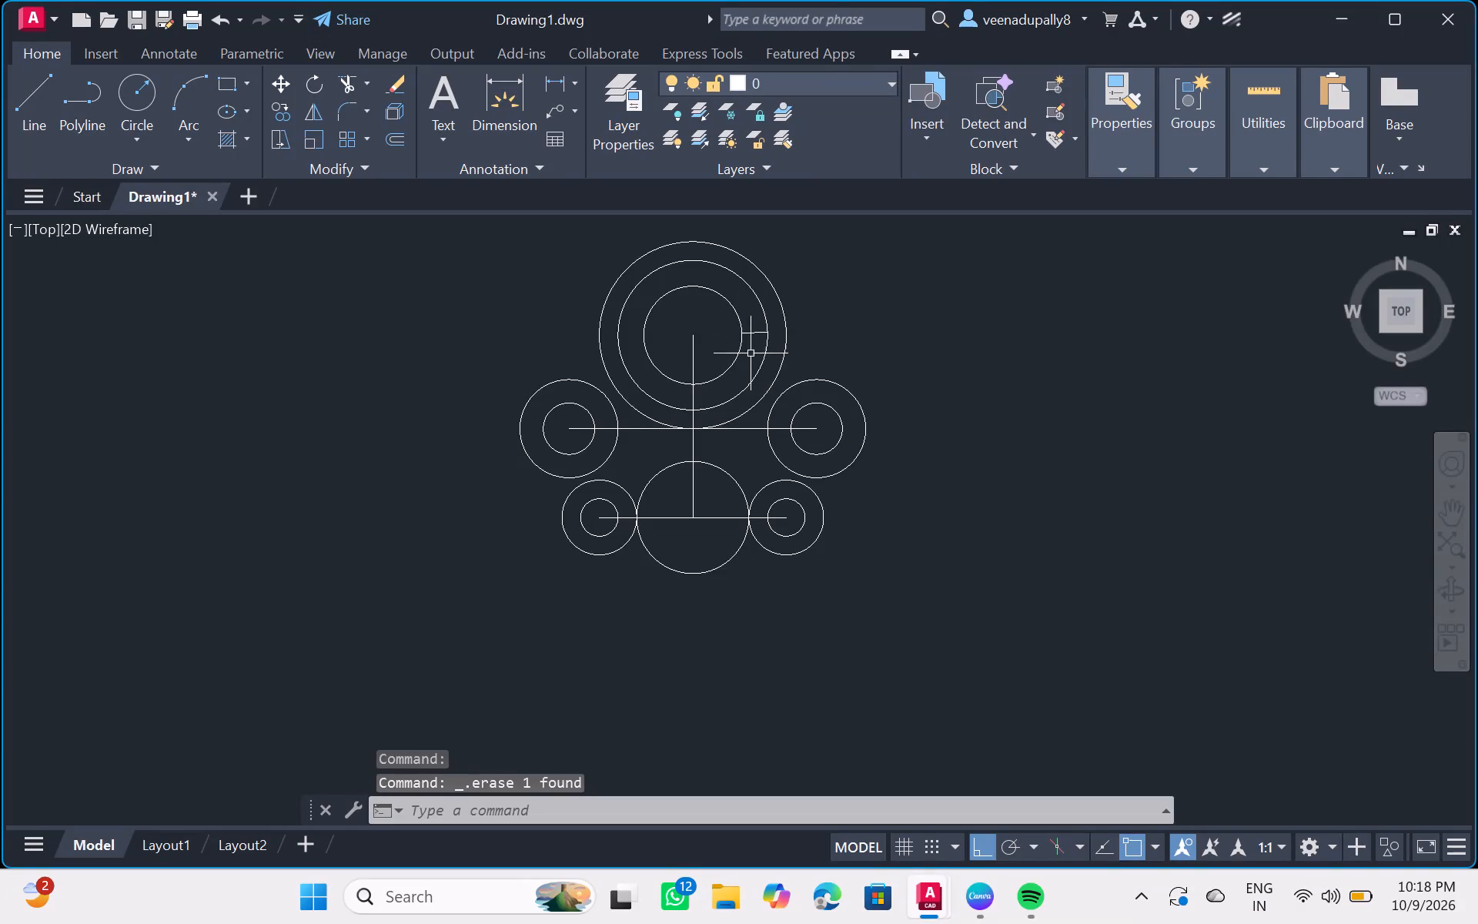
Delete the remaining line segment between the upper 21 mm and 32 mm radius circles.
click(759, 333)
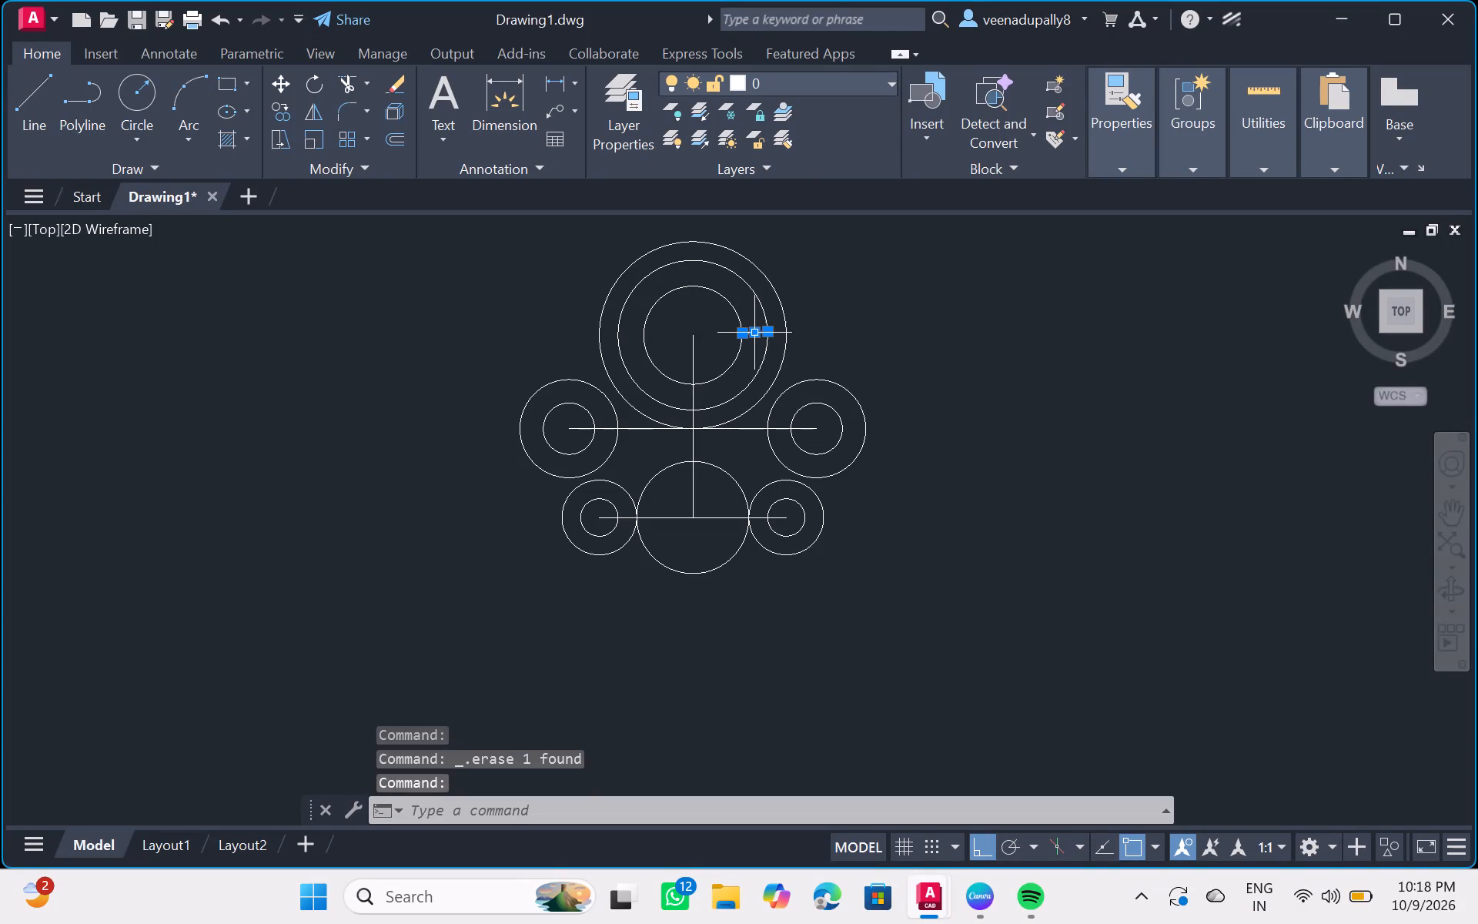
key(Delete)
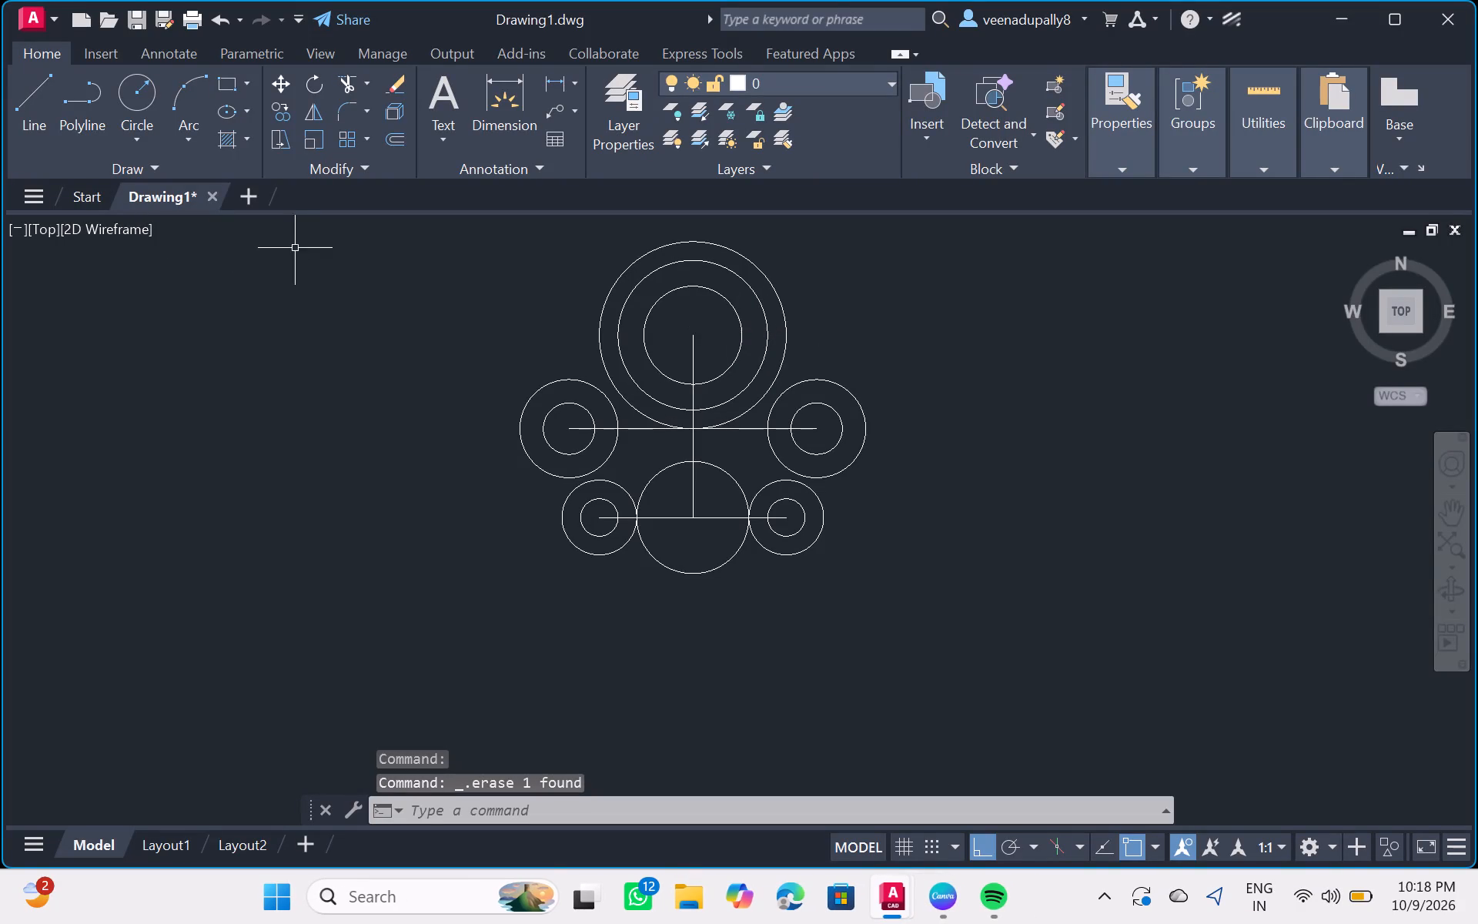
Draw a horizontal line from the upper circles' common centre to the quadrant of the 32 mm radius circle.
scroll(38, 55, left, 1)
scroll(42, 80, right, 1)
scroll(42, 81, left, 1)
click(46, 81)
scroll(47, 81, right, 1)
scroll(47, 81, left, 1)
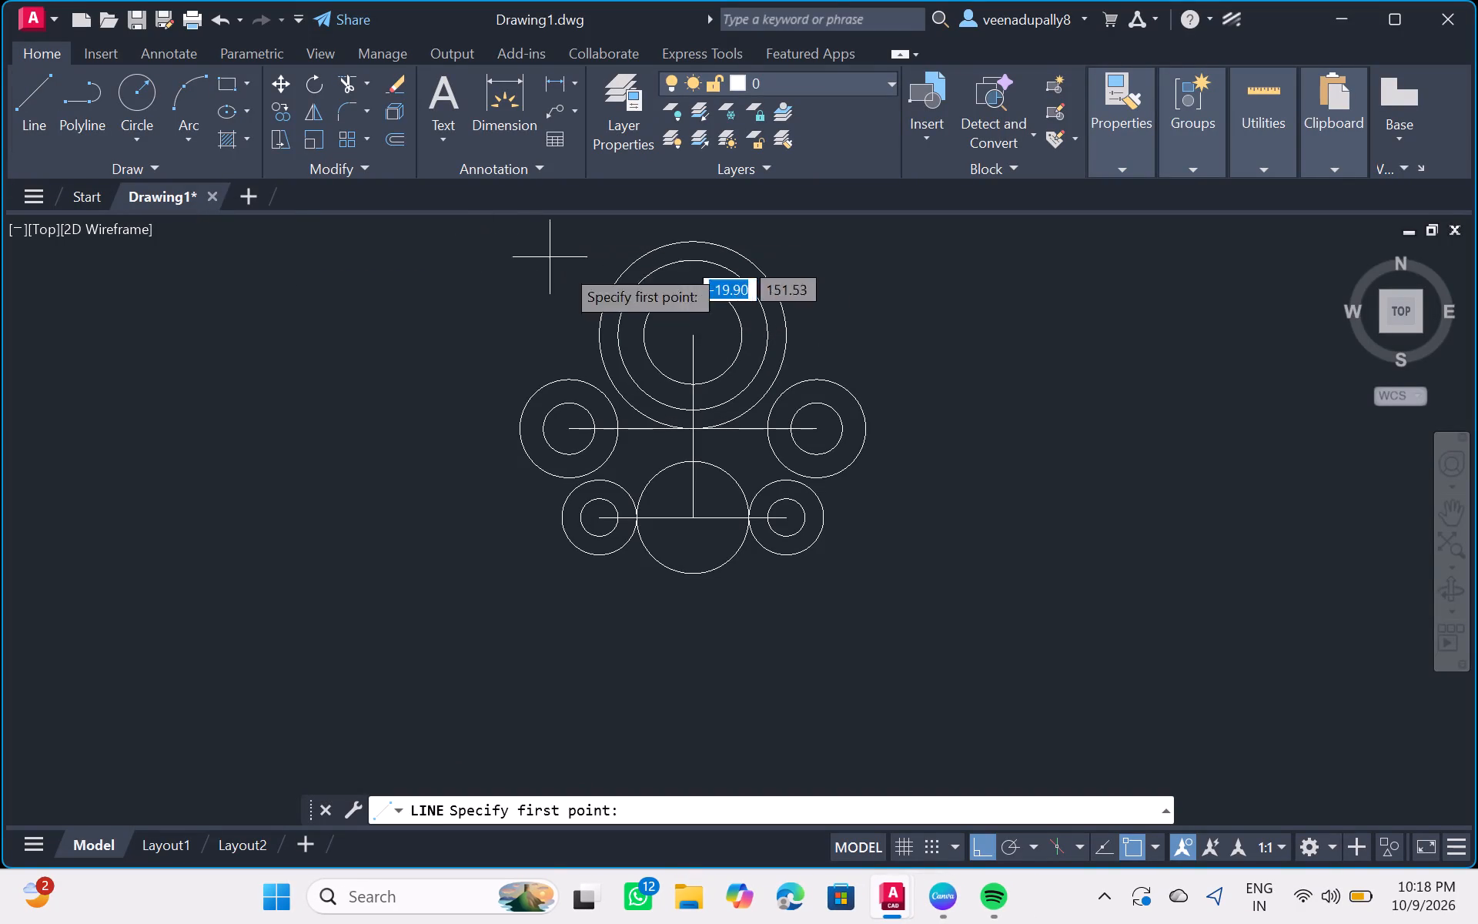
click(697, 333)
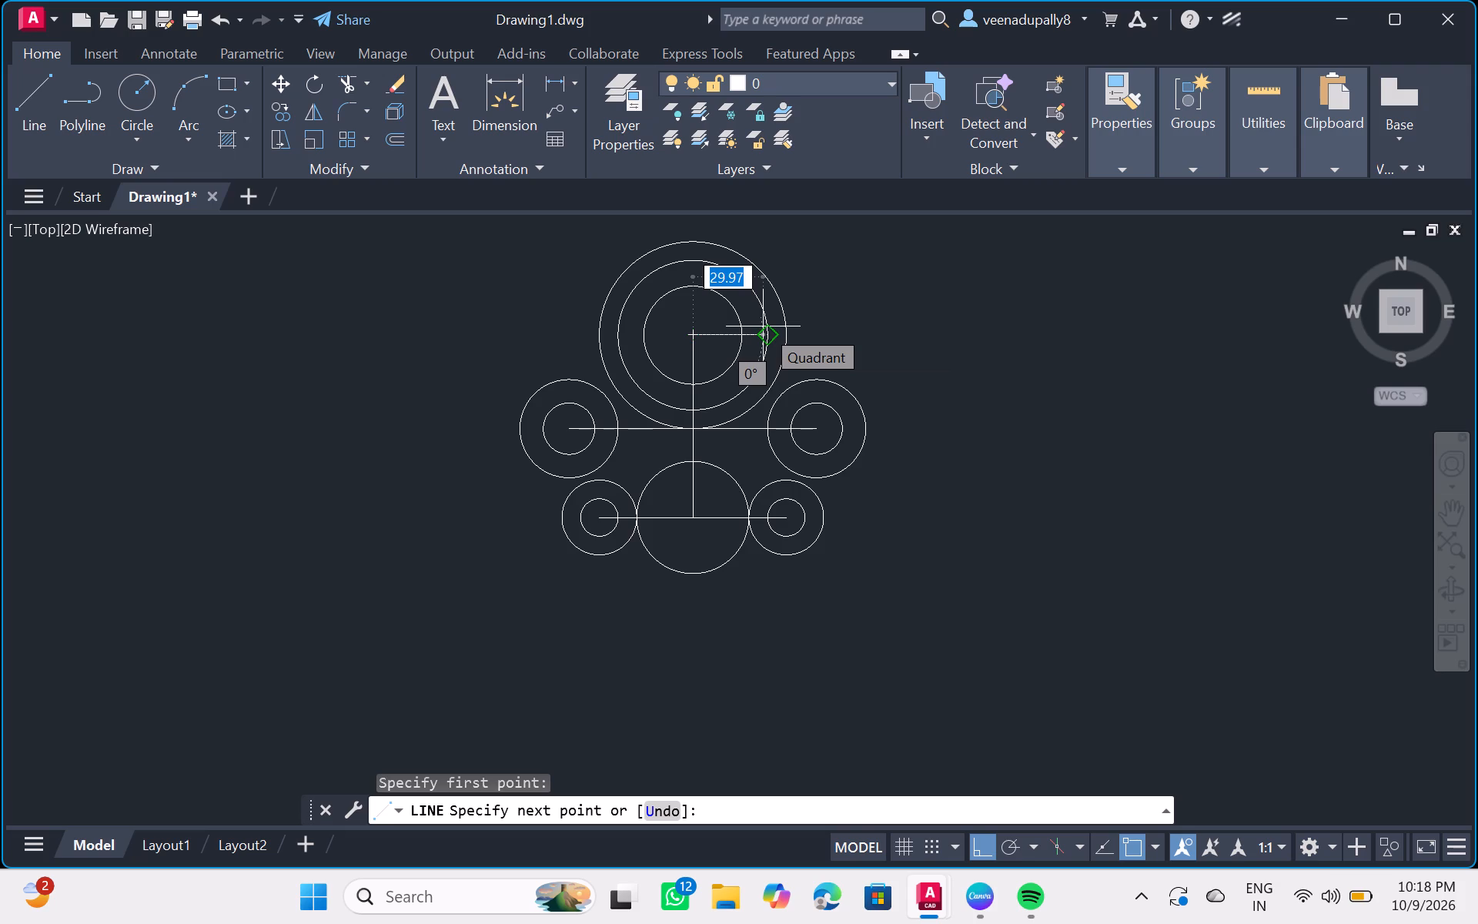
click(763, 326)
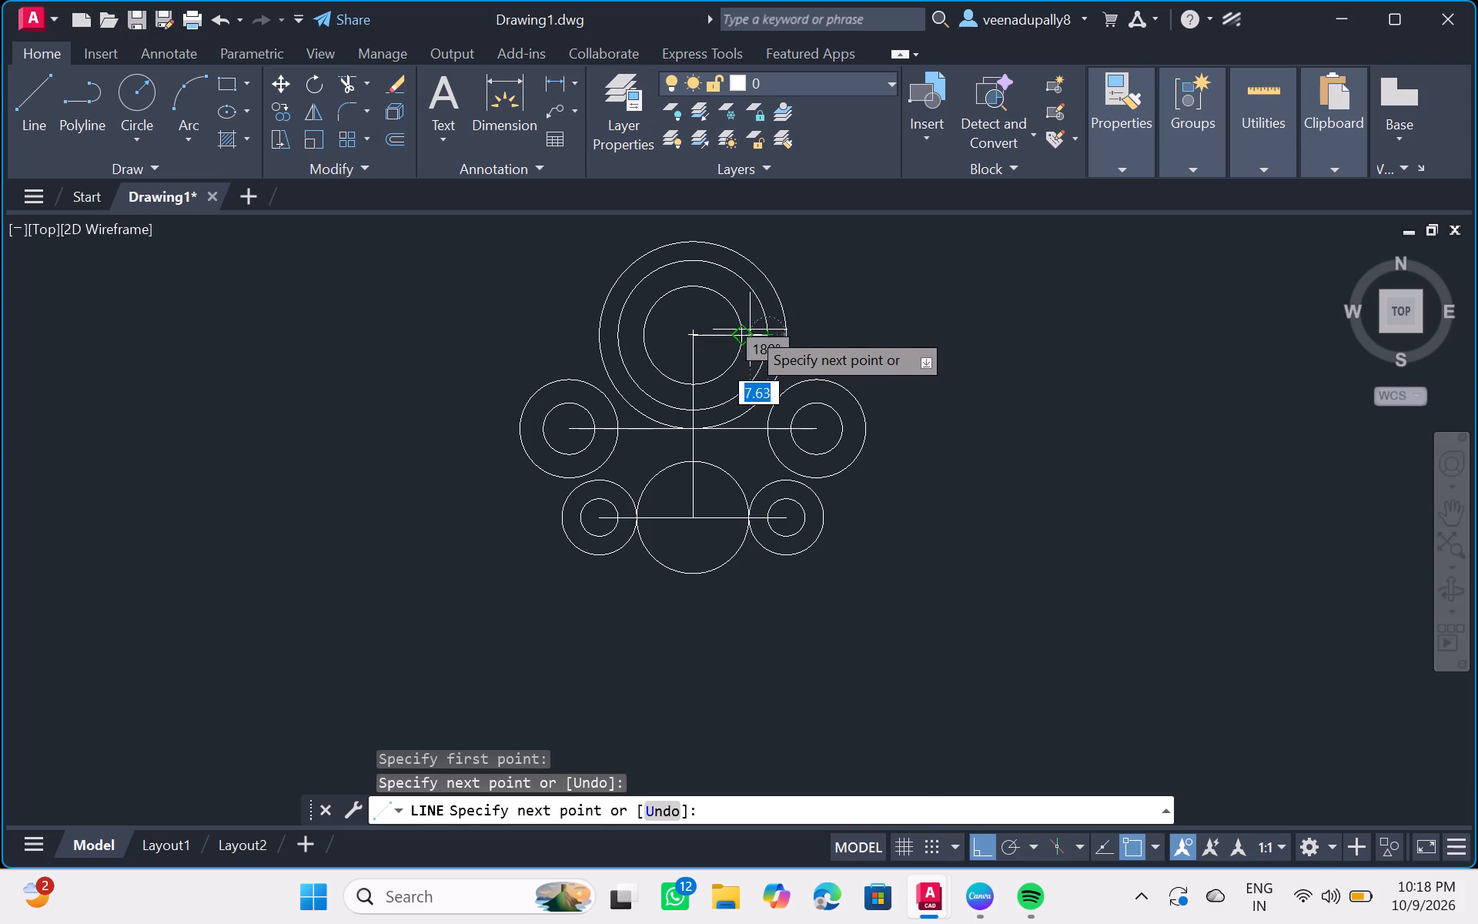
key(Escape)
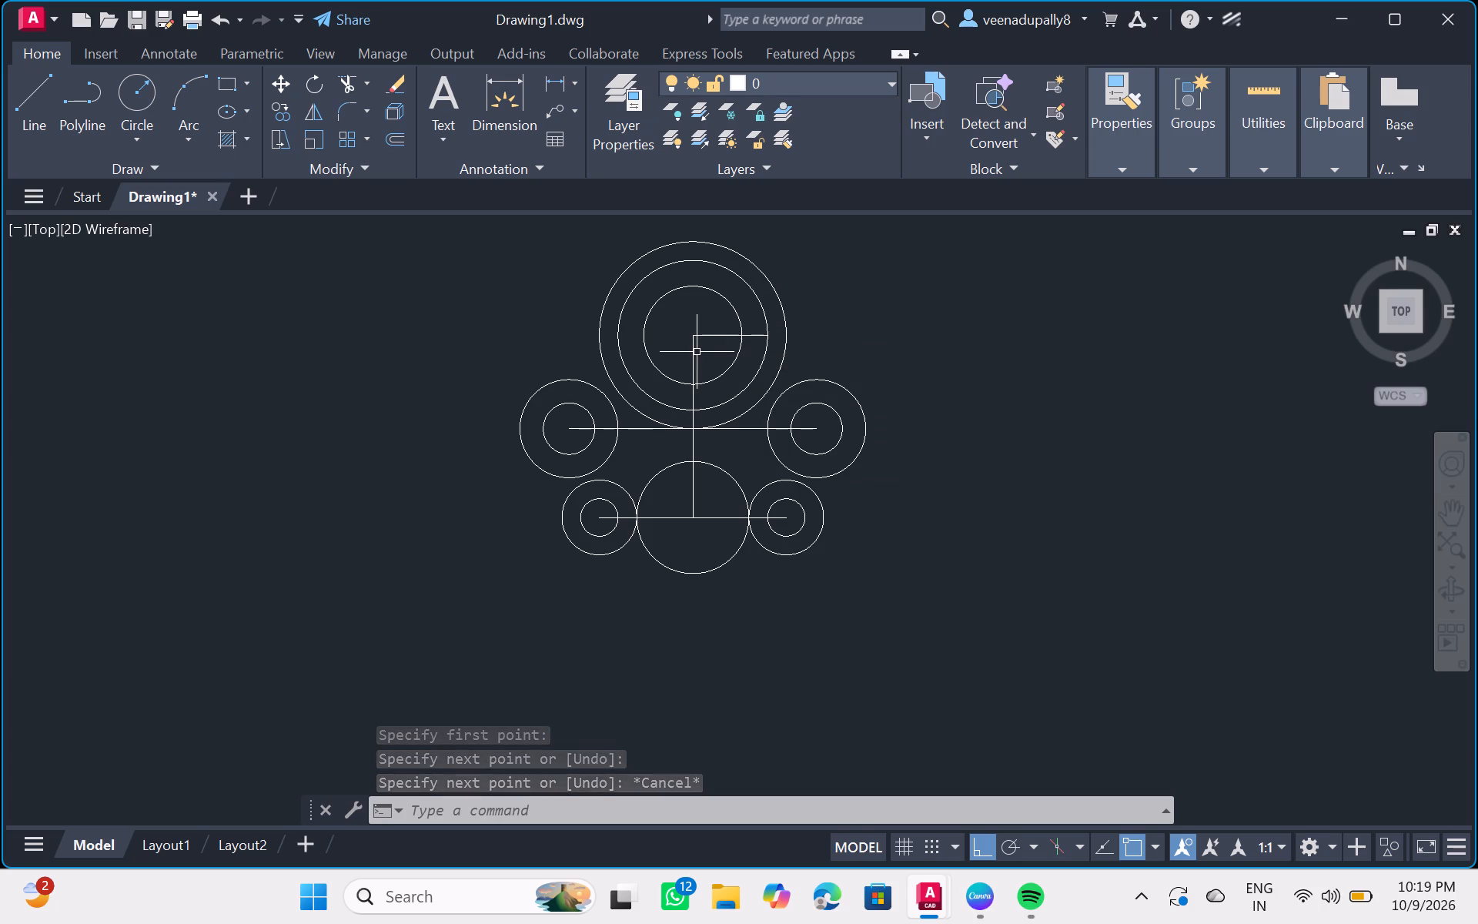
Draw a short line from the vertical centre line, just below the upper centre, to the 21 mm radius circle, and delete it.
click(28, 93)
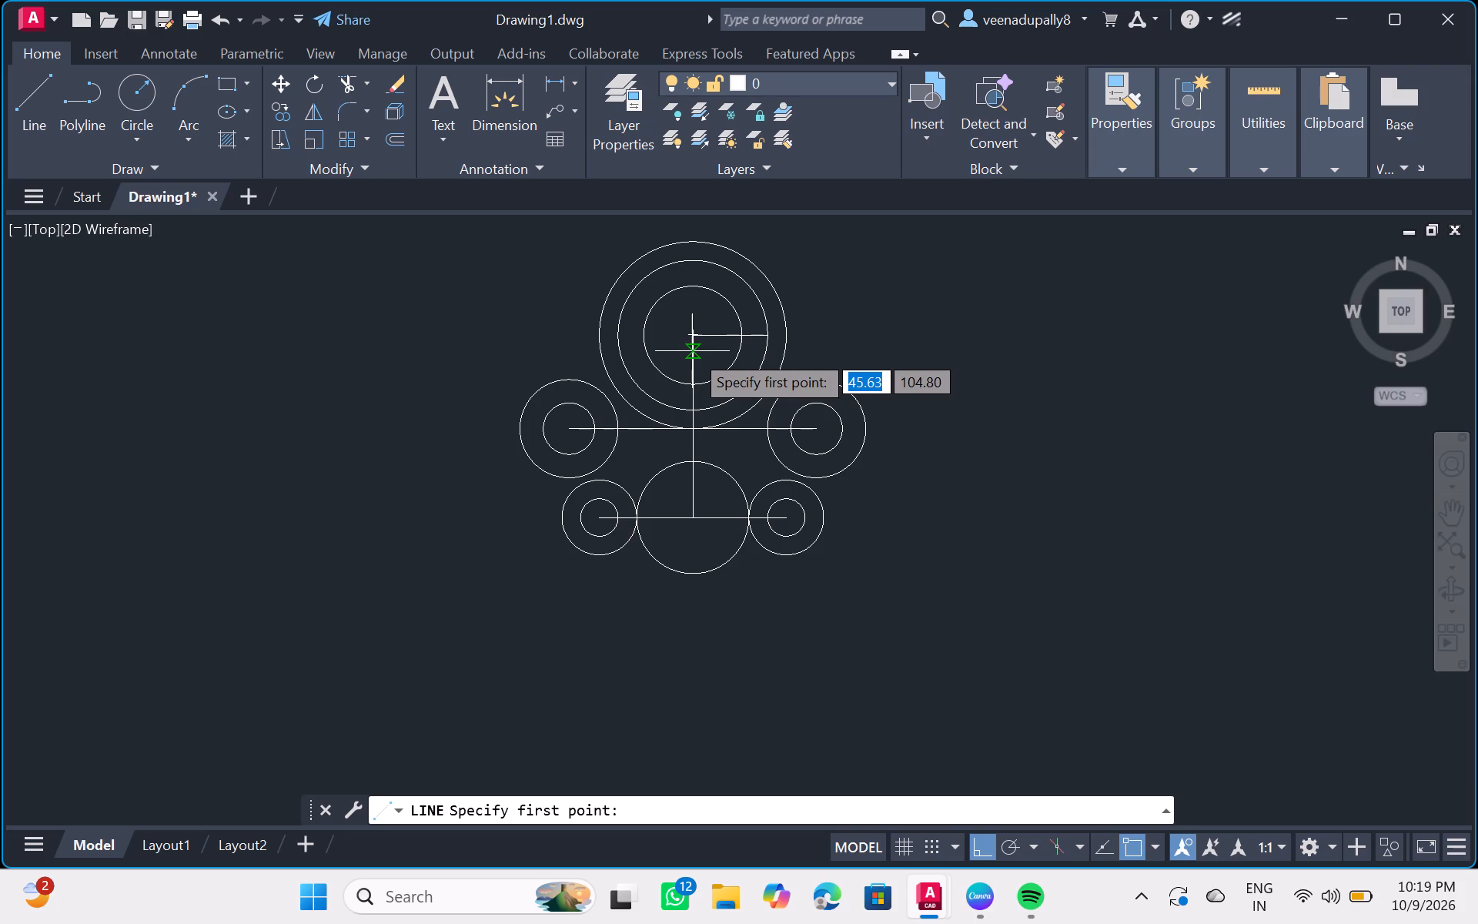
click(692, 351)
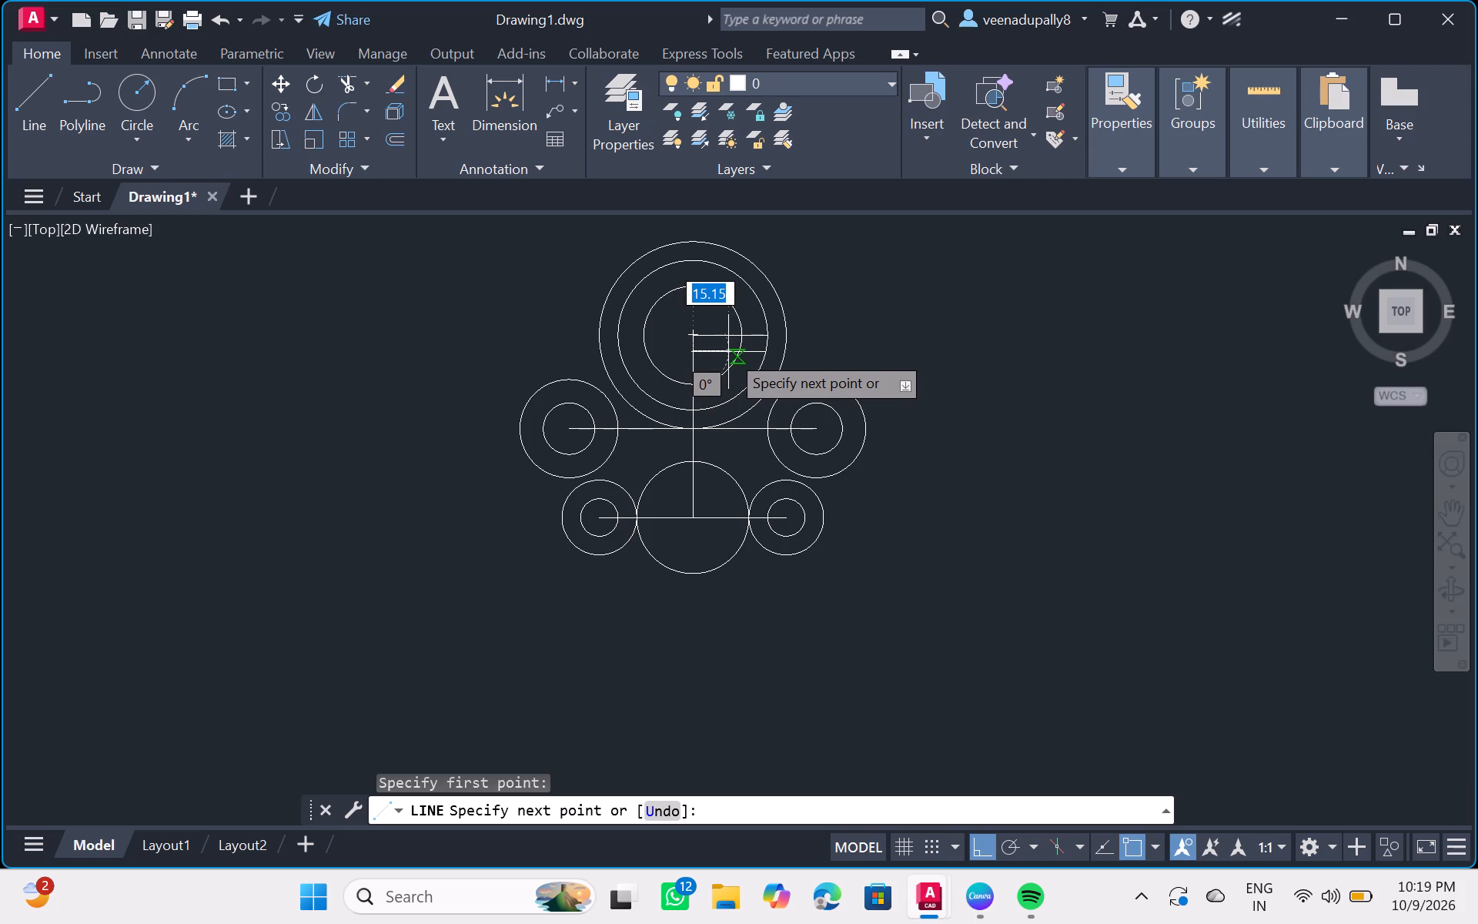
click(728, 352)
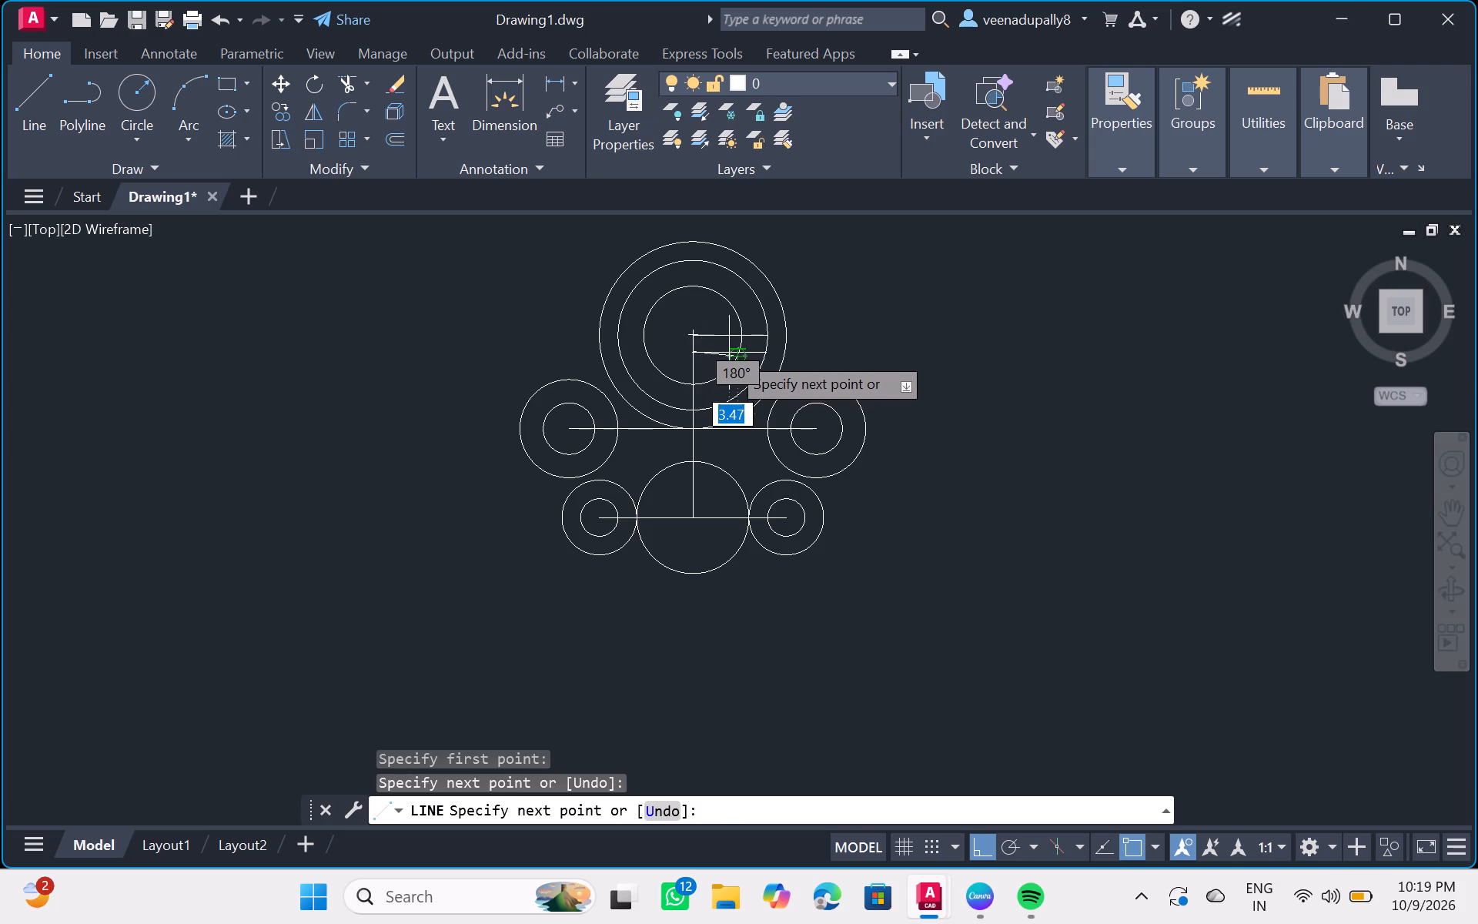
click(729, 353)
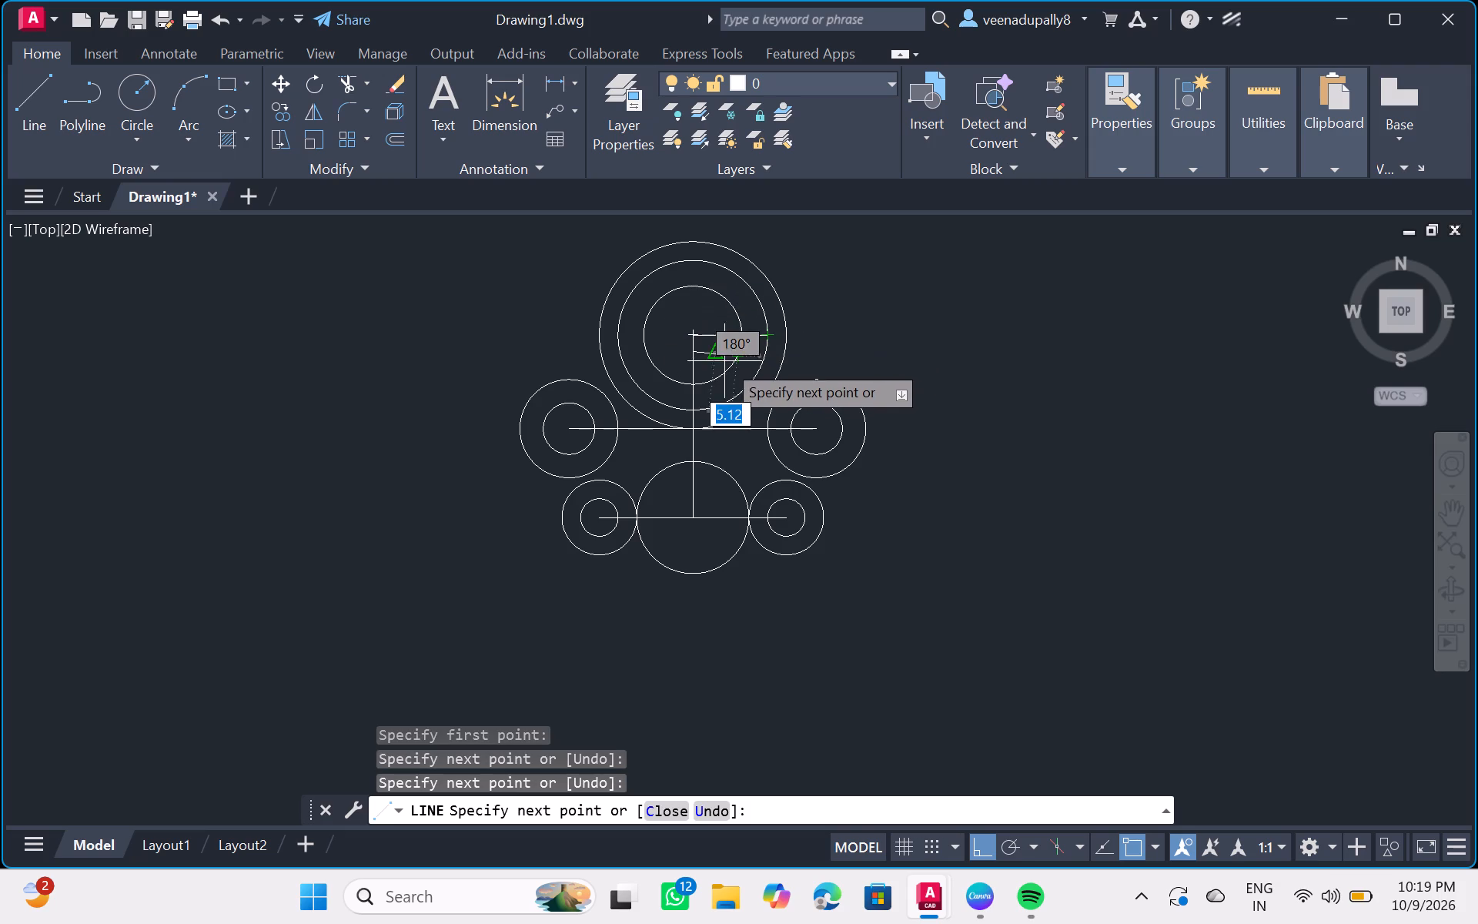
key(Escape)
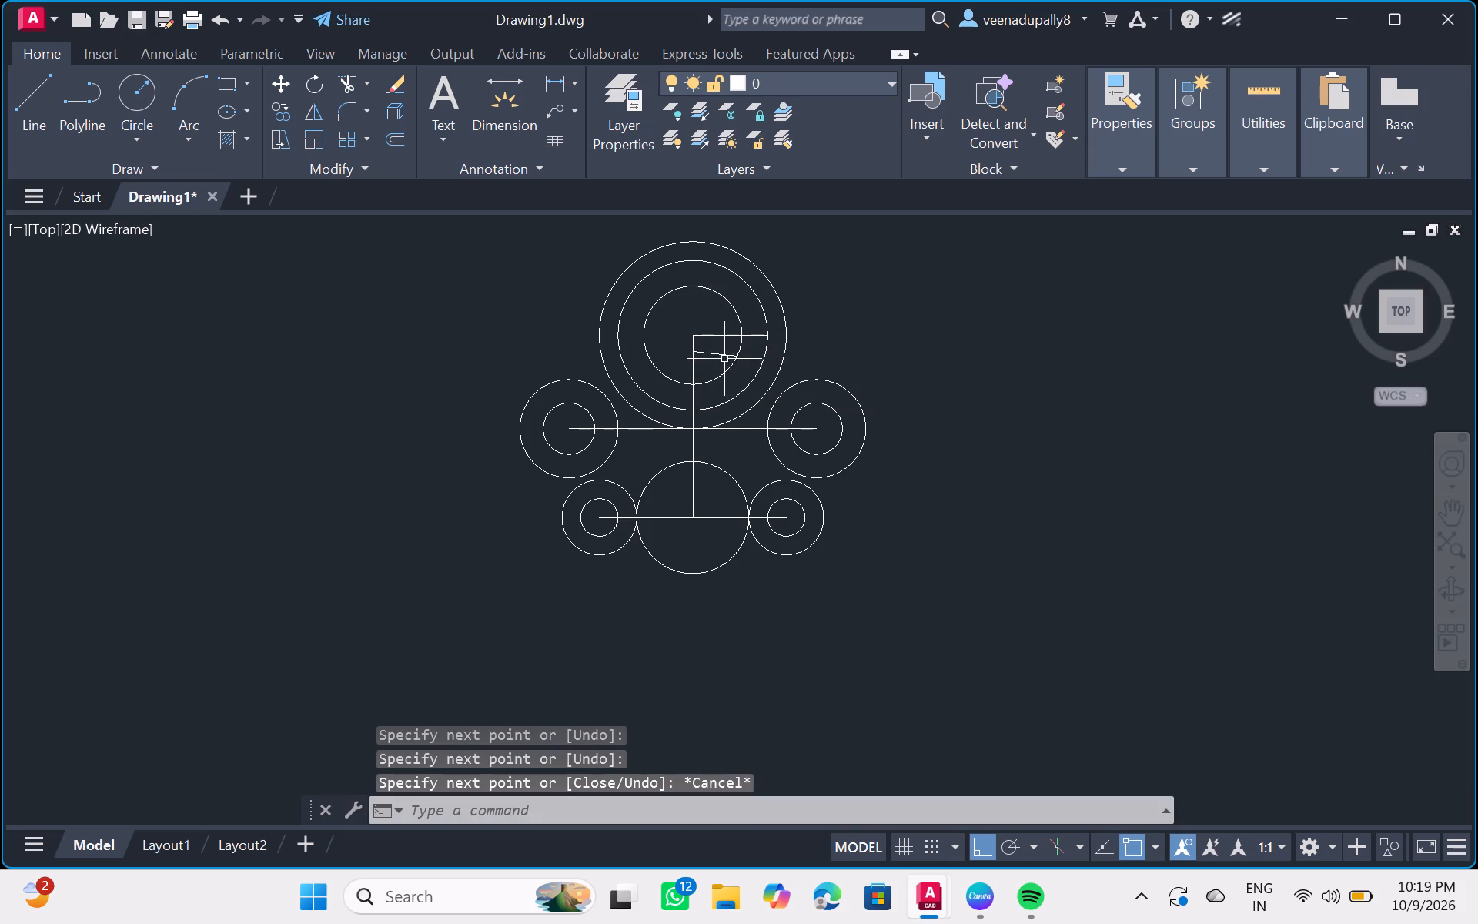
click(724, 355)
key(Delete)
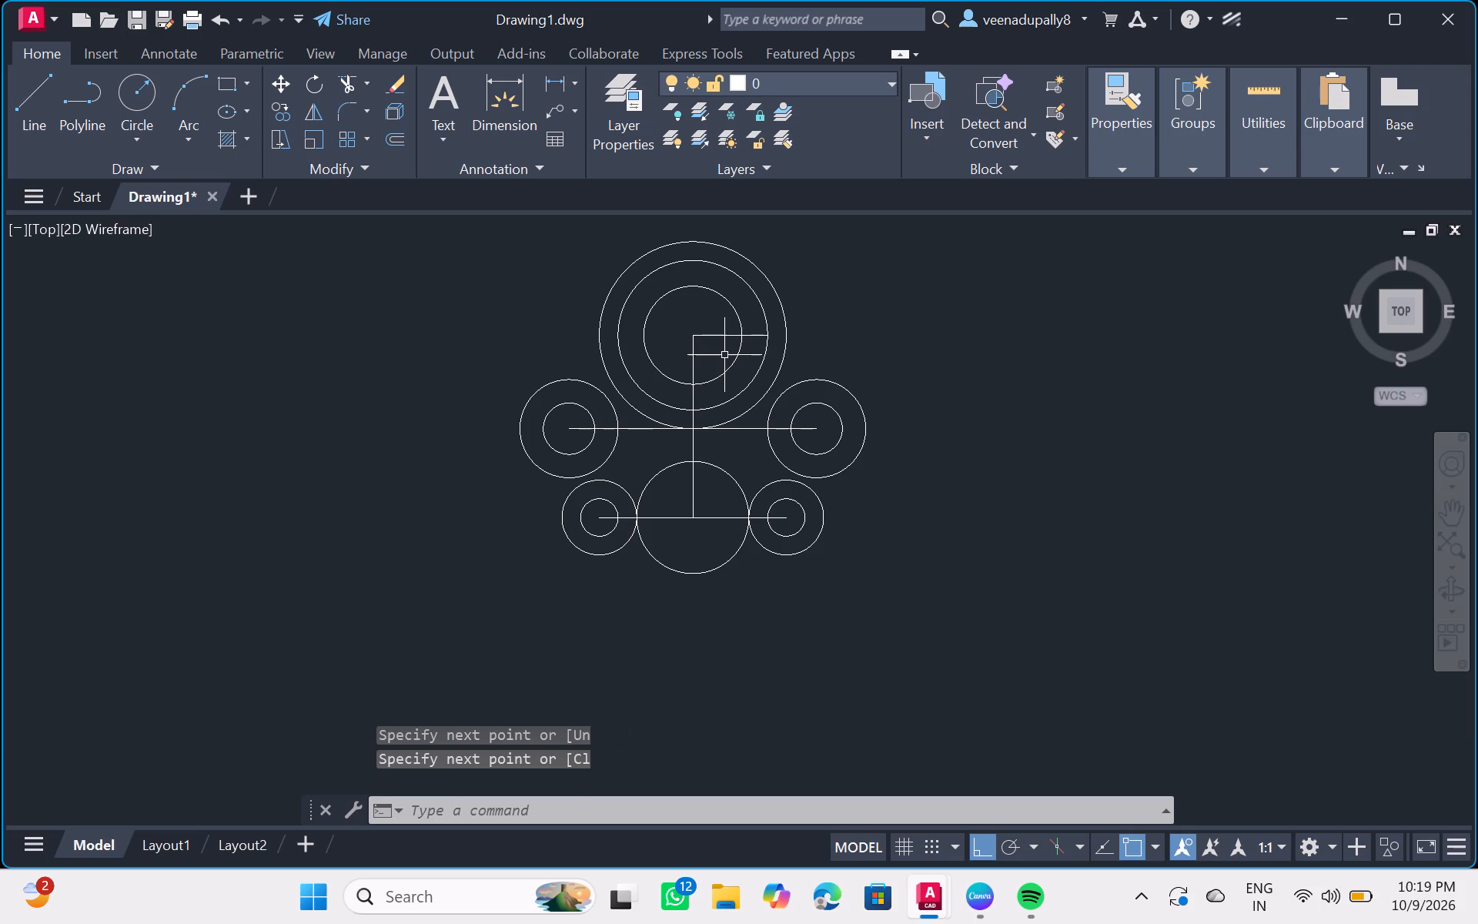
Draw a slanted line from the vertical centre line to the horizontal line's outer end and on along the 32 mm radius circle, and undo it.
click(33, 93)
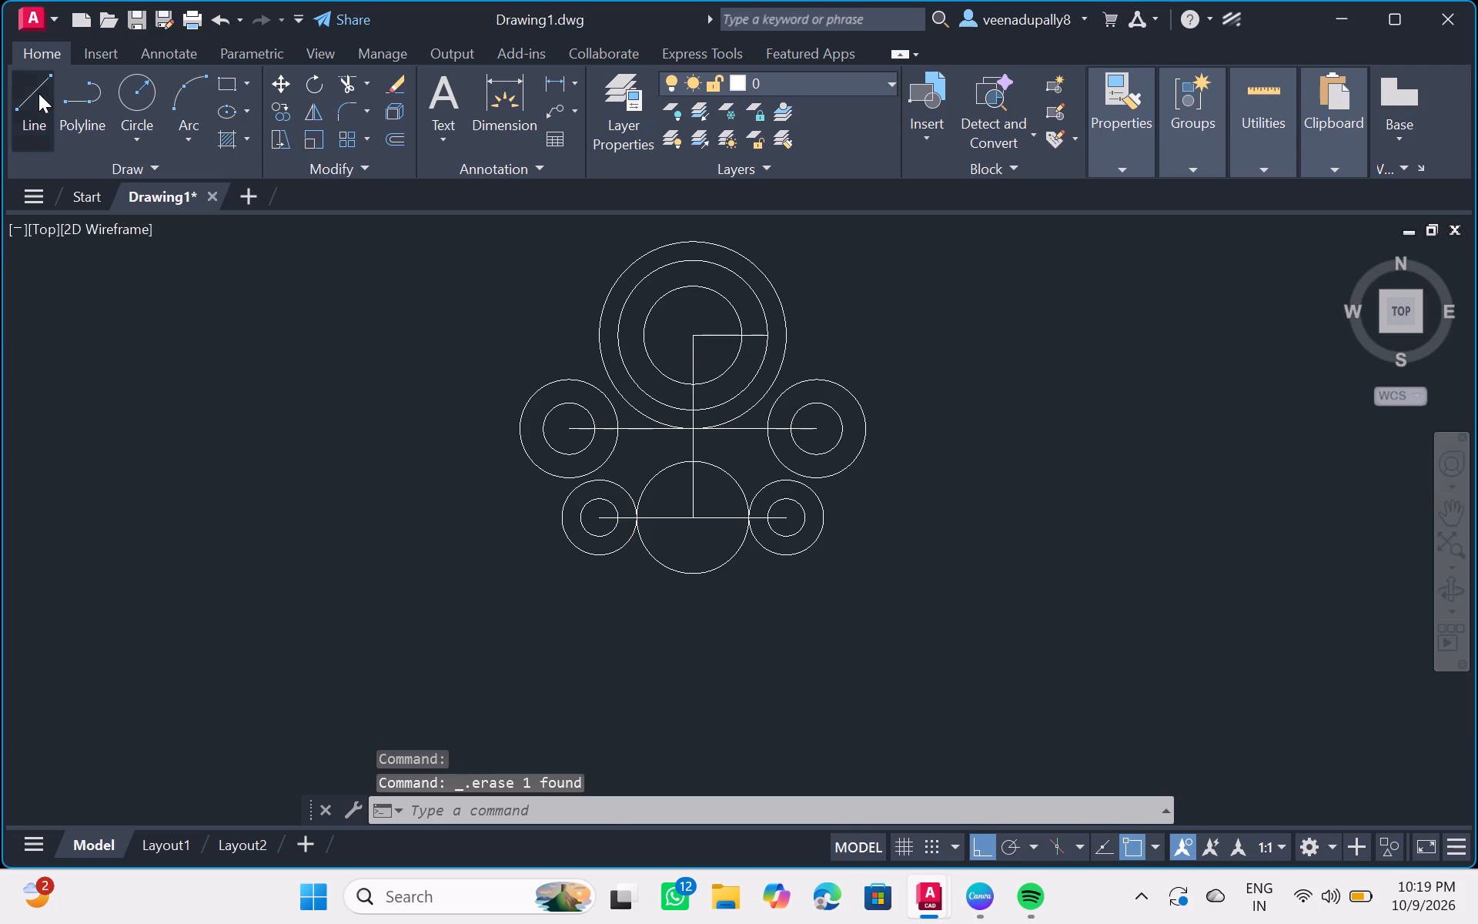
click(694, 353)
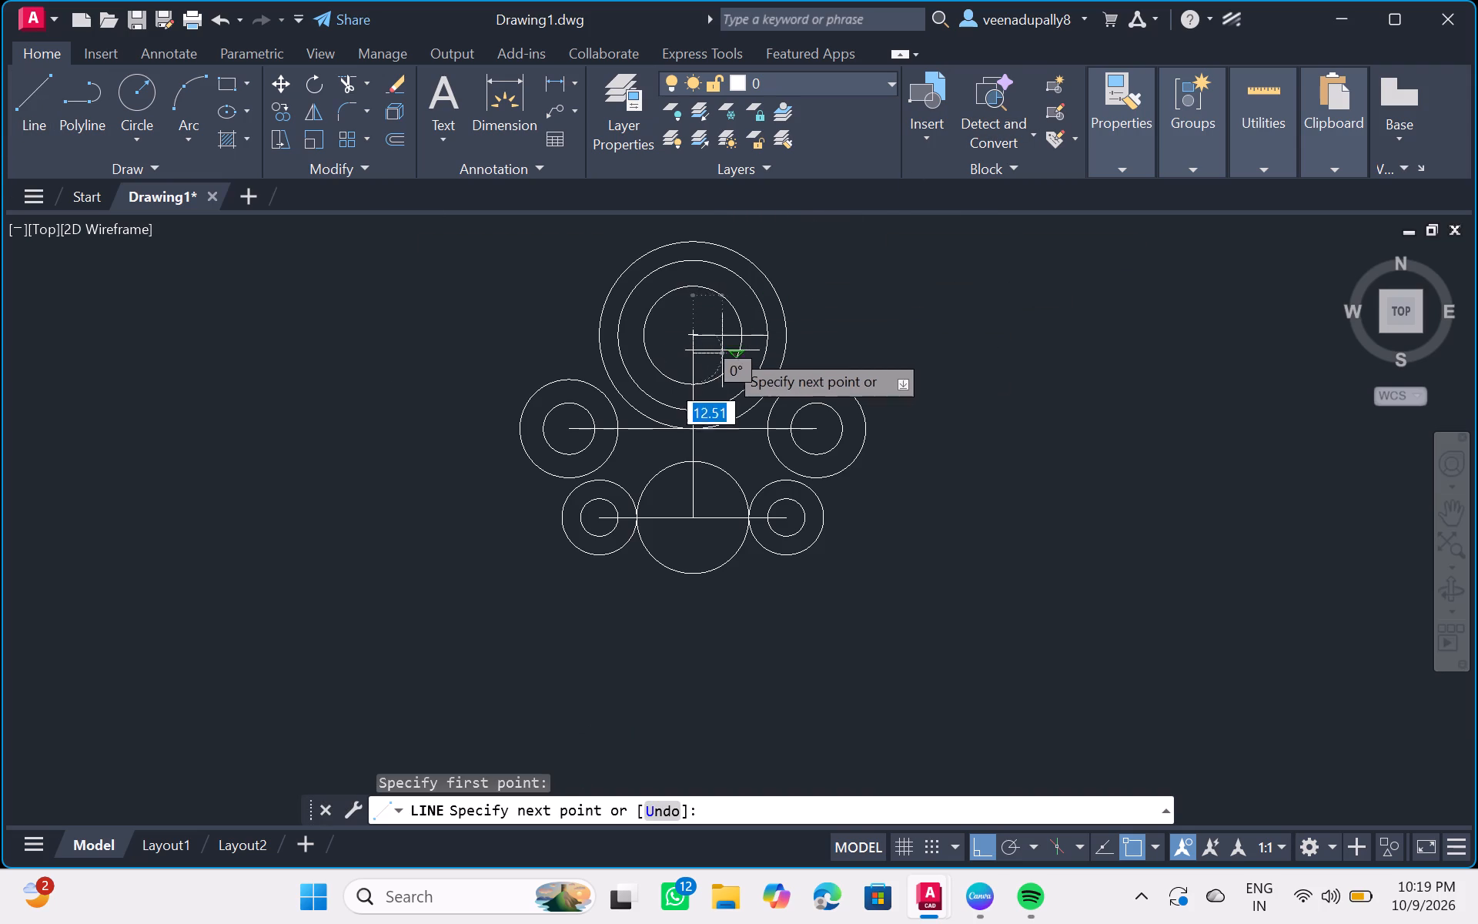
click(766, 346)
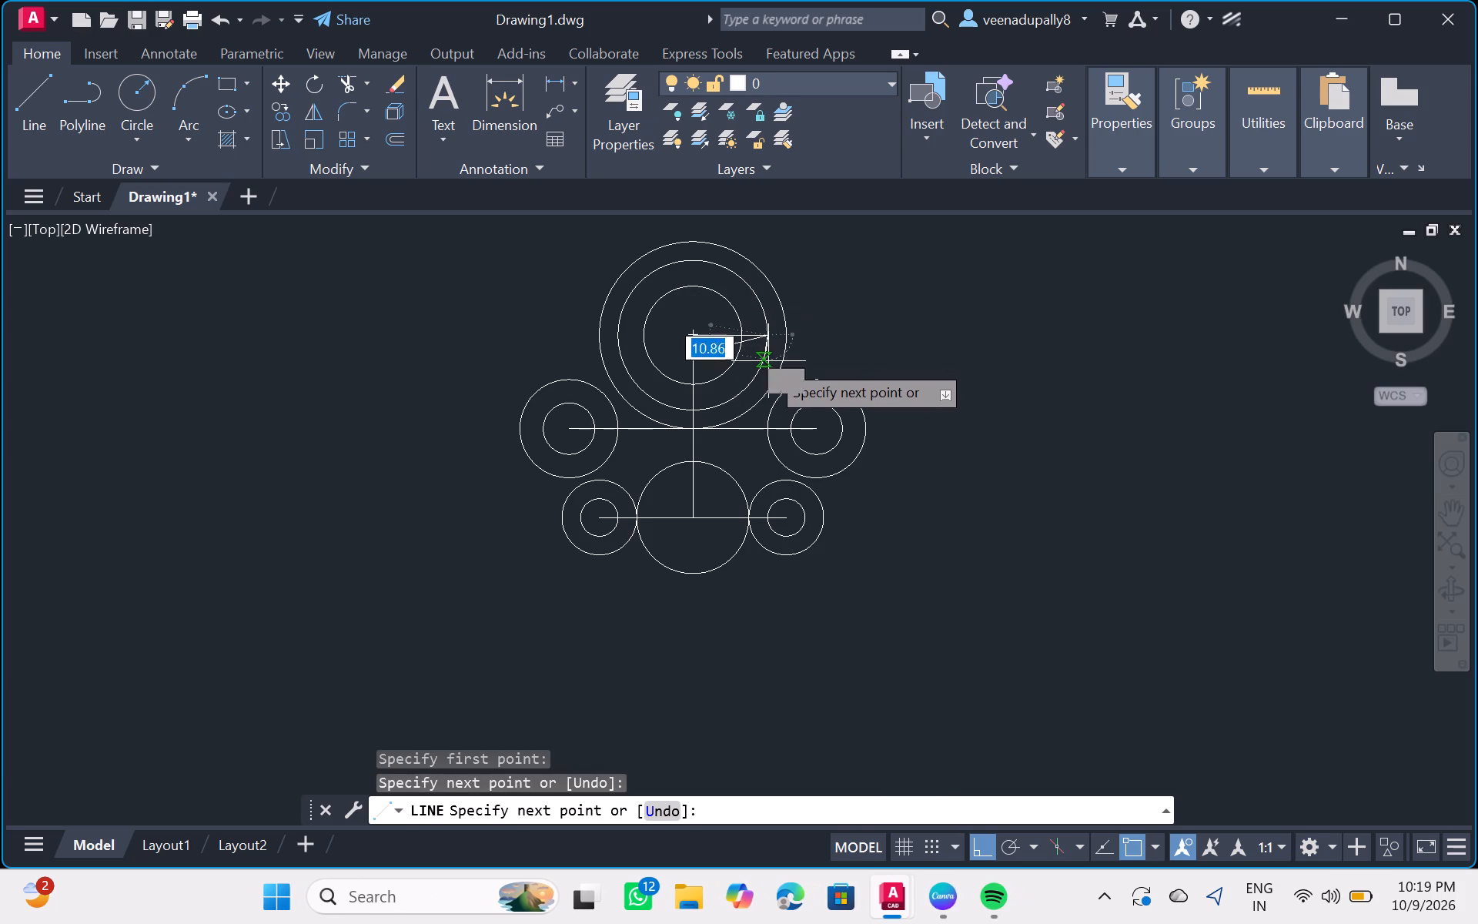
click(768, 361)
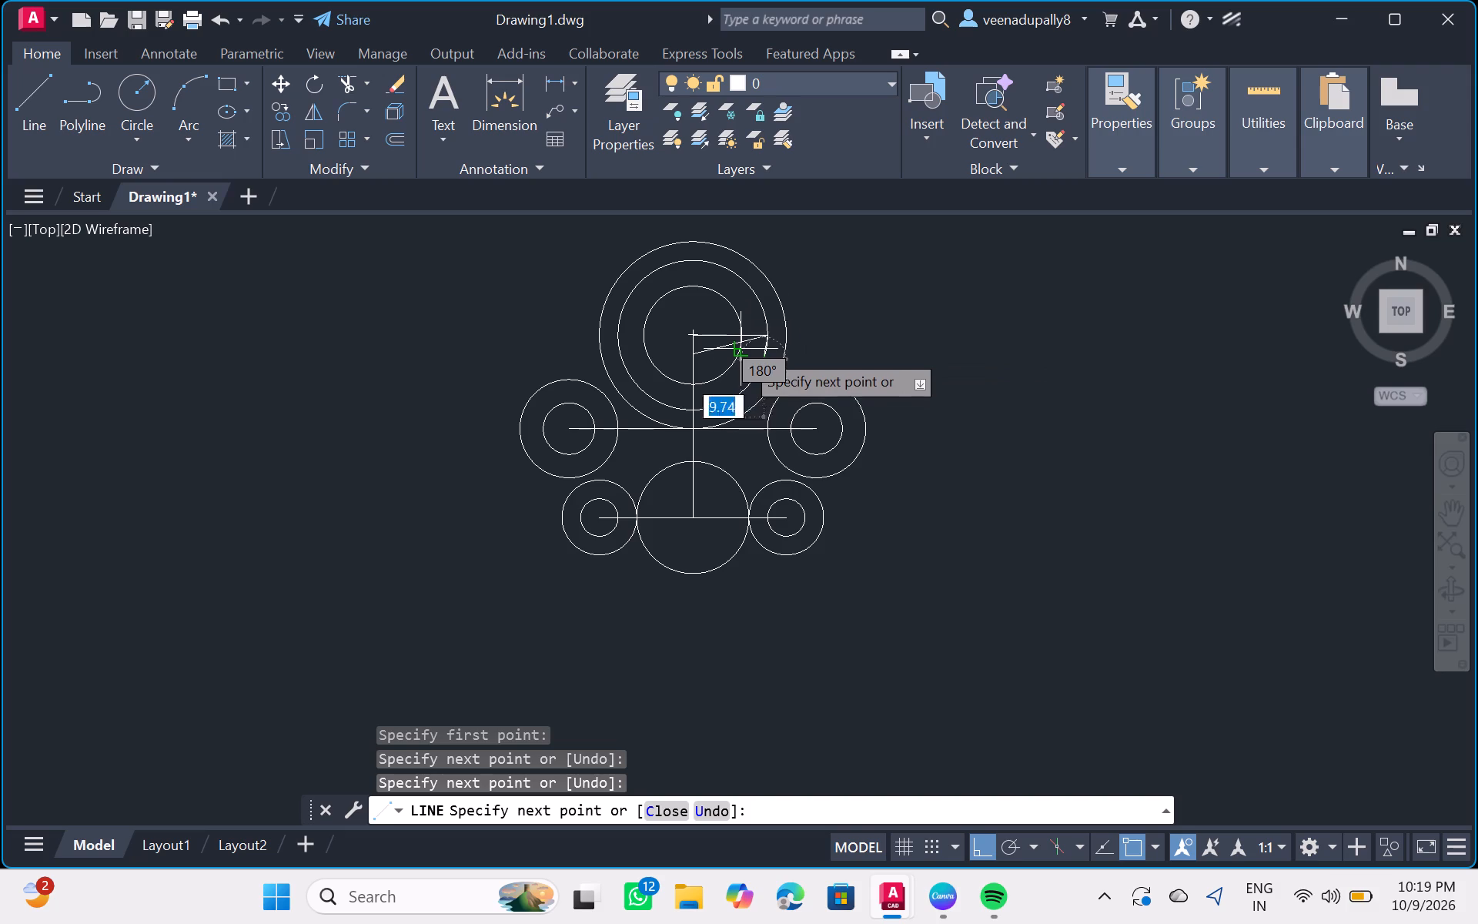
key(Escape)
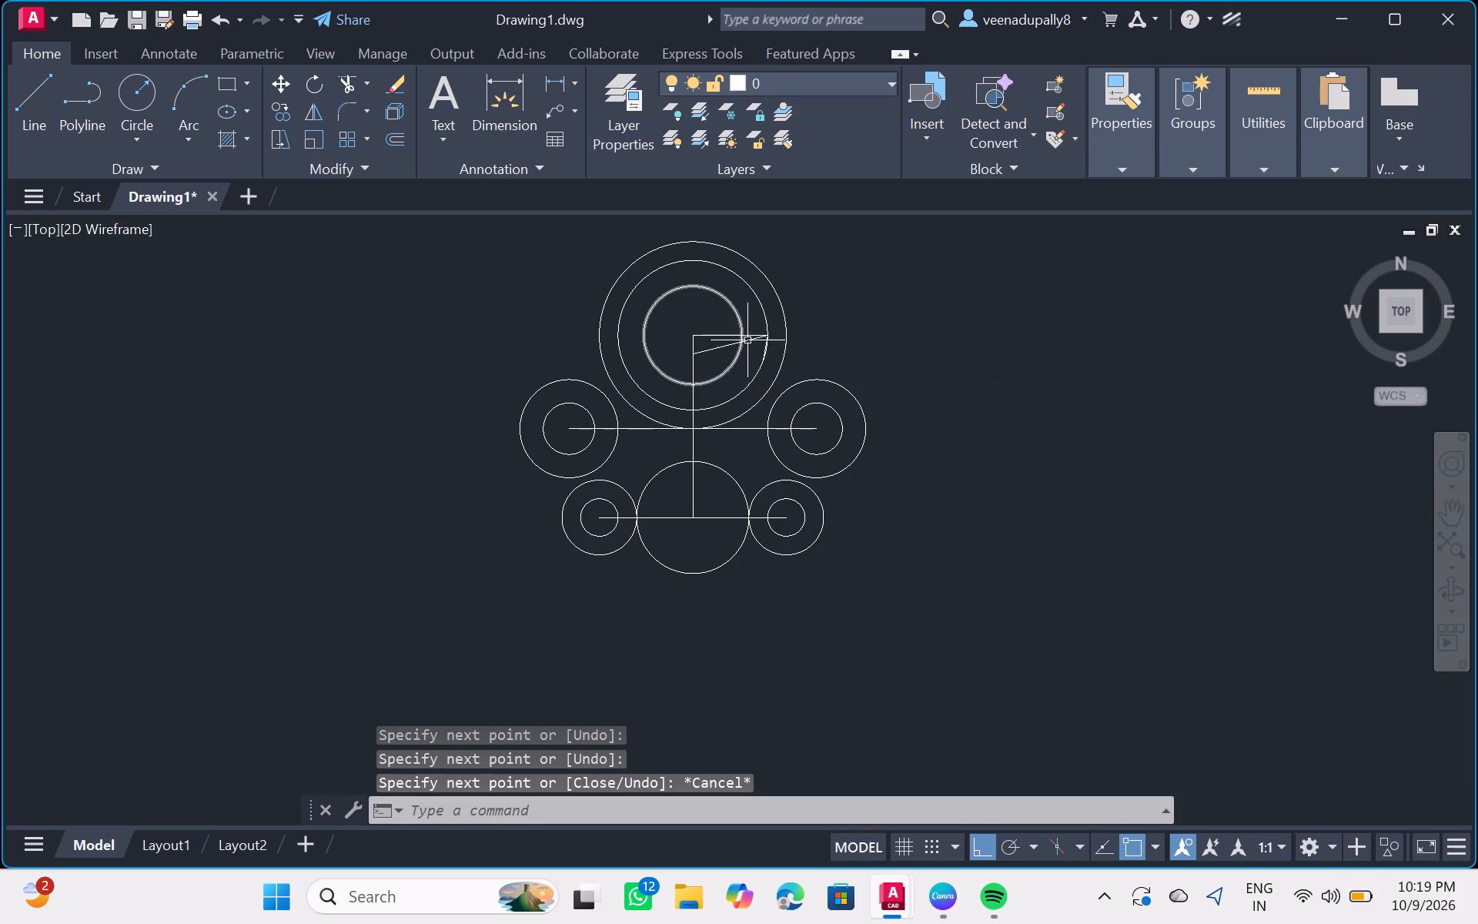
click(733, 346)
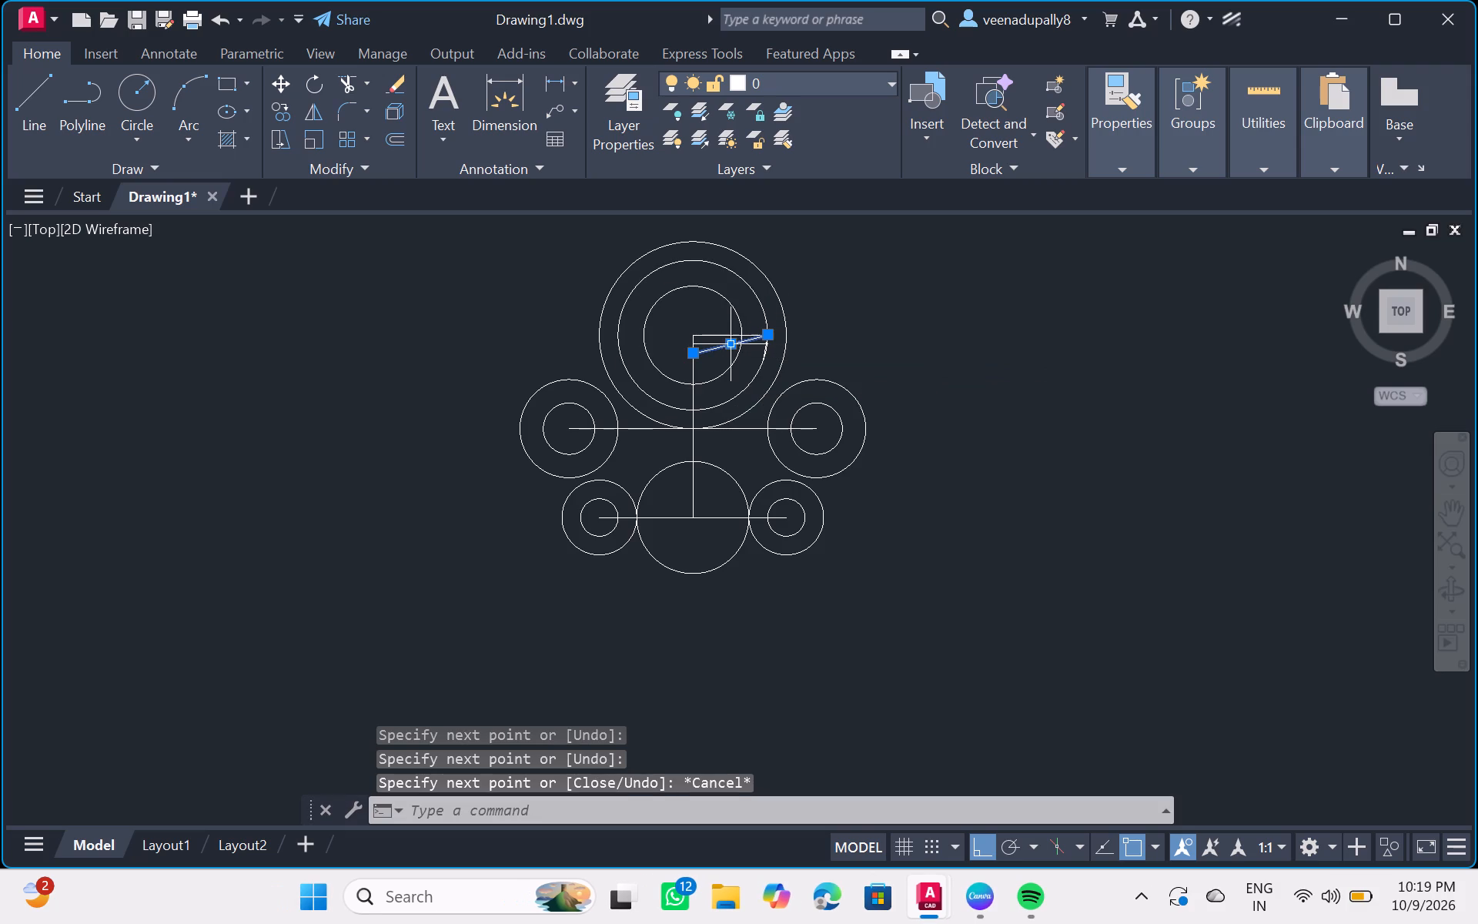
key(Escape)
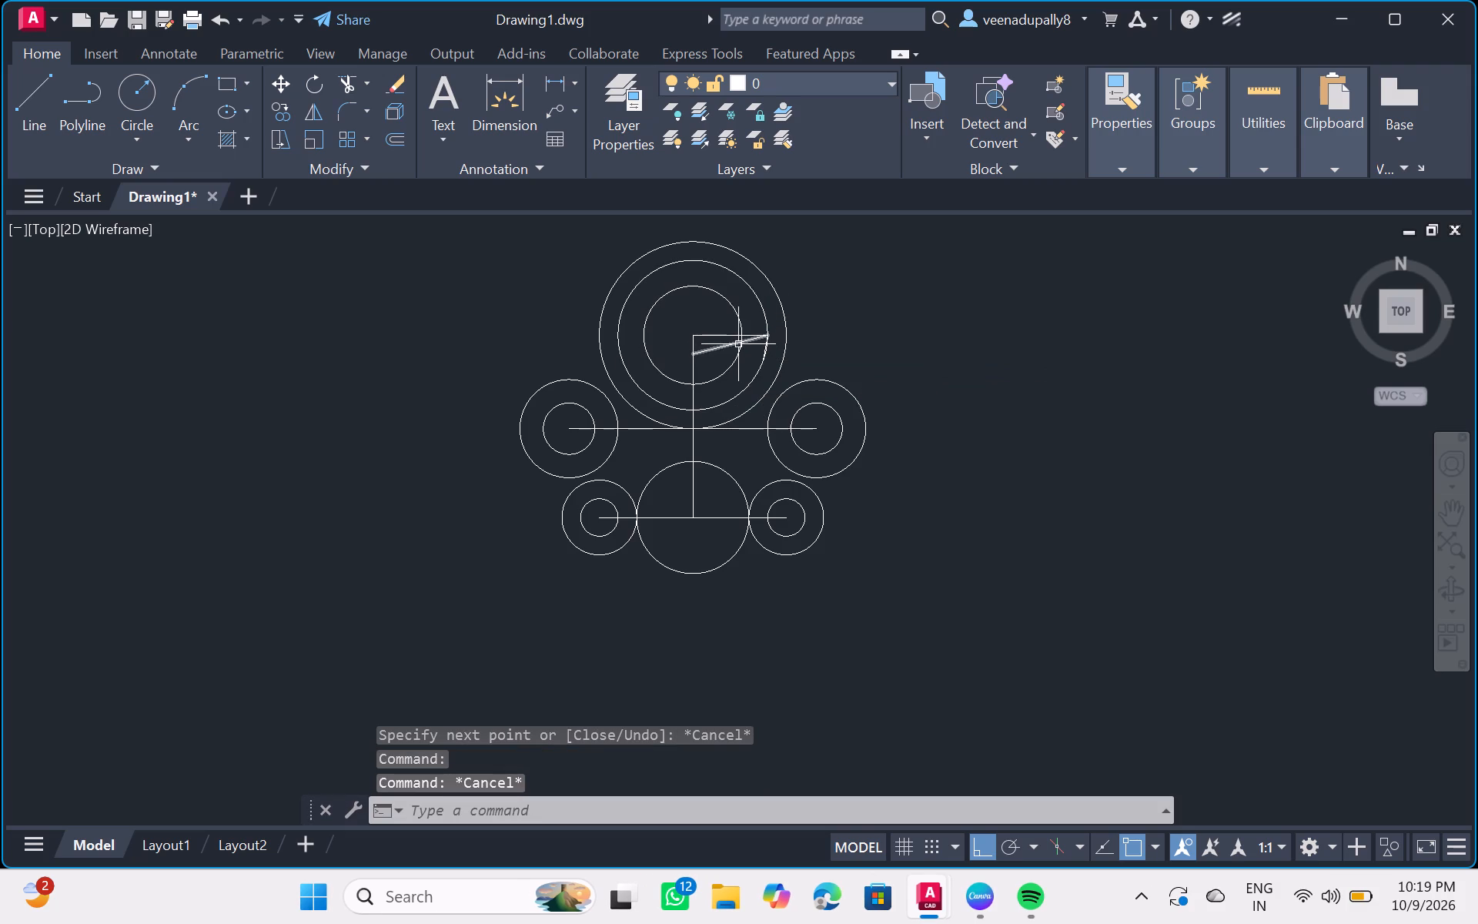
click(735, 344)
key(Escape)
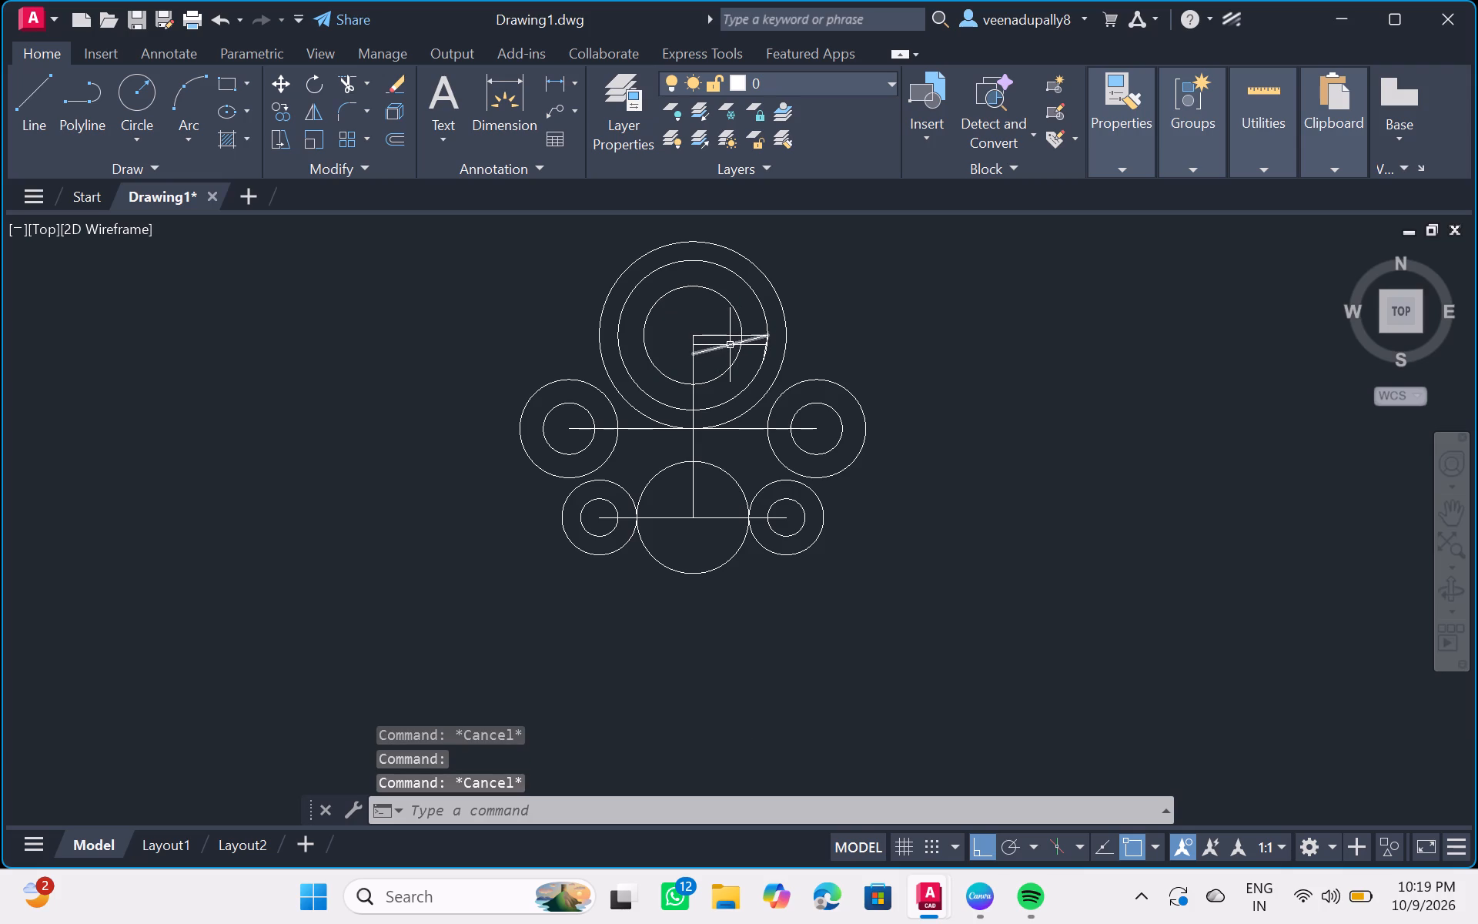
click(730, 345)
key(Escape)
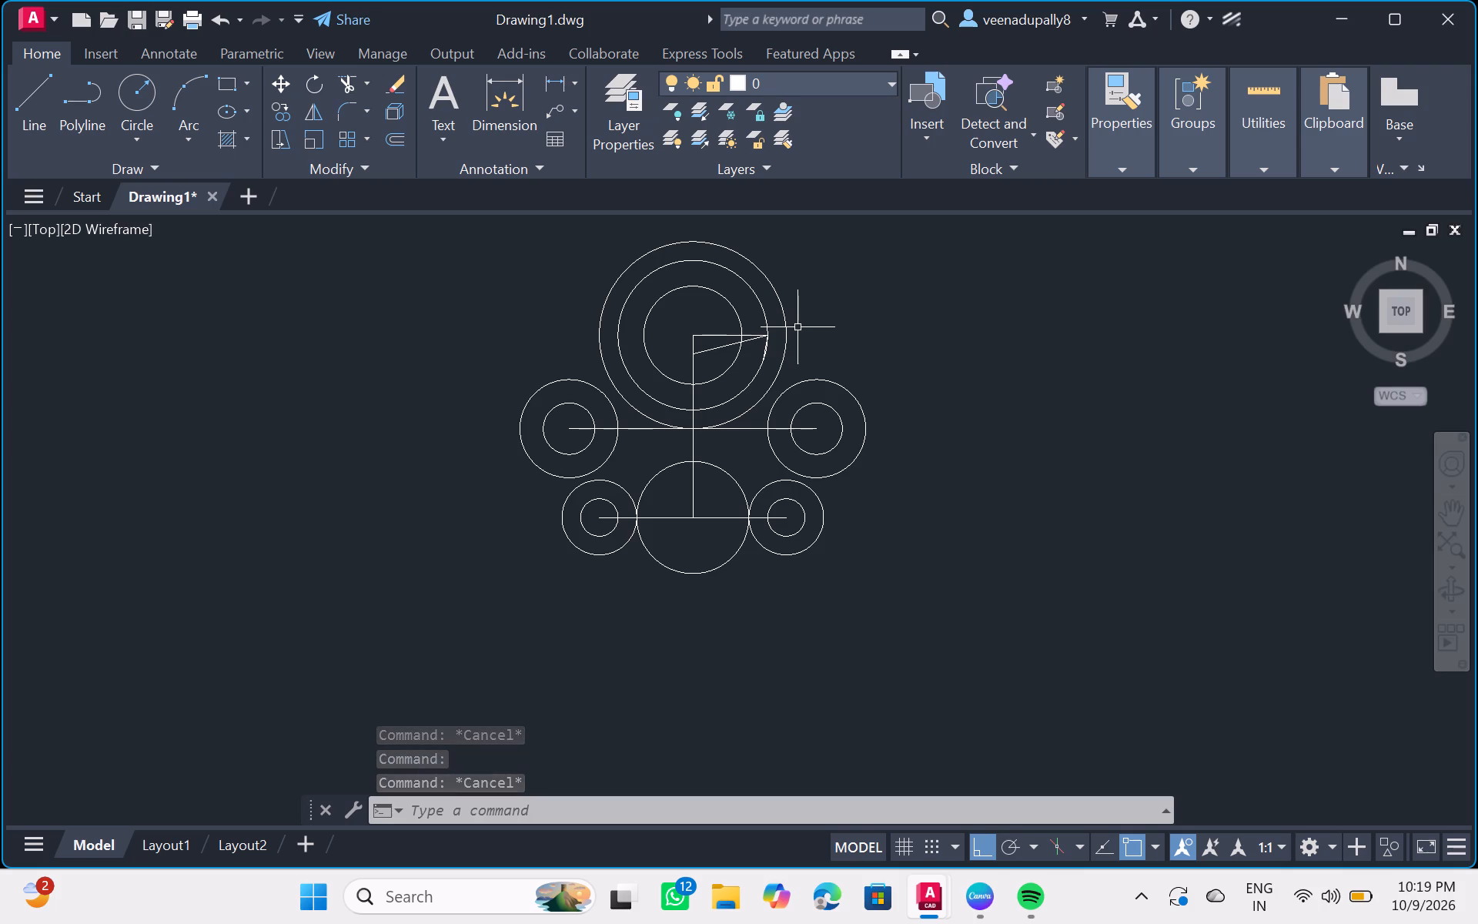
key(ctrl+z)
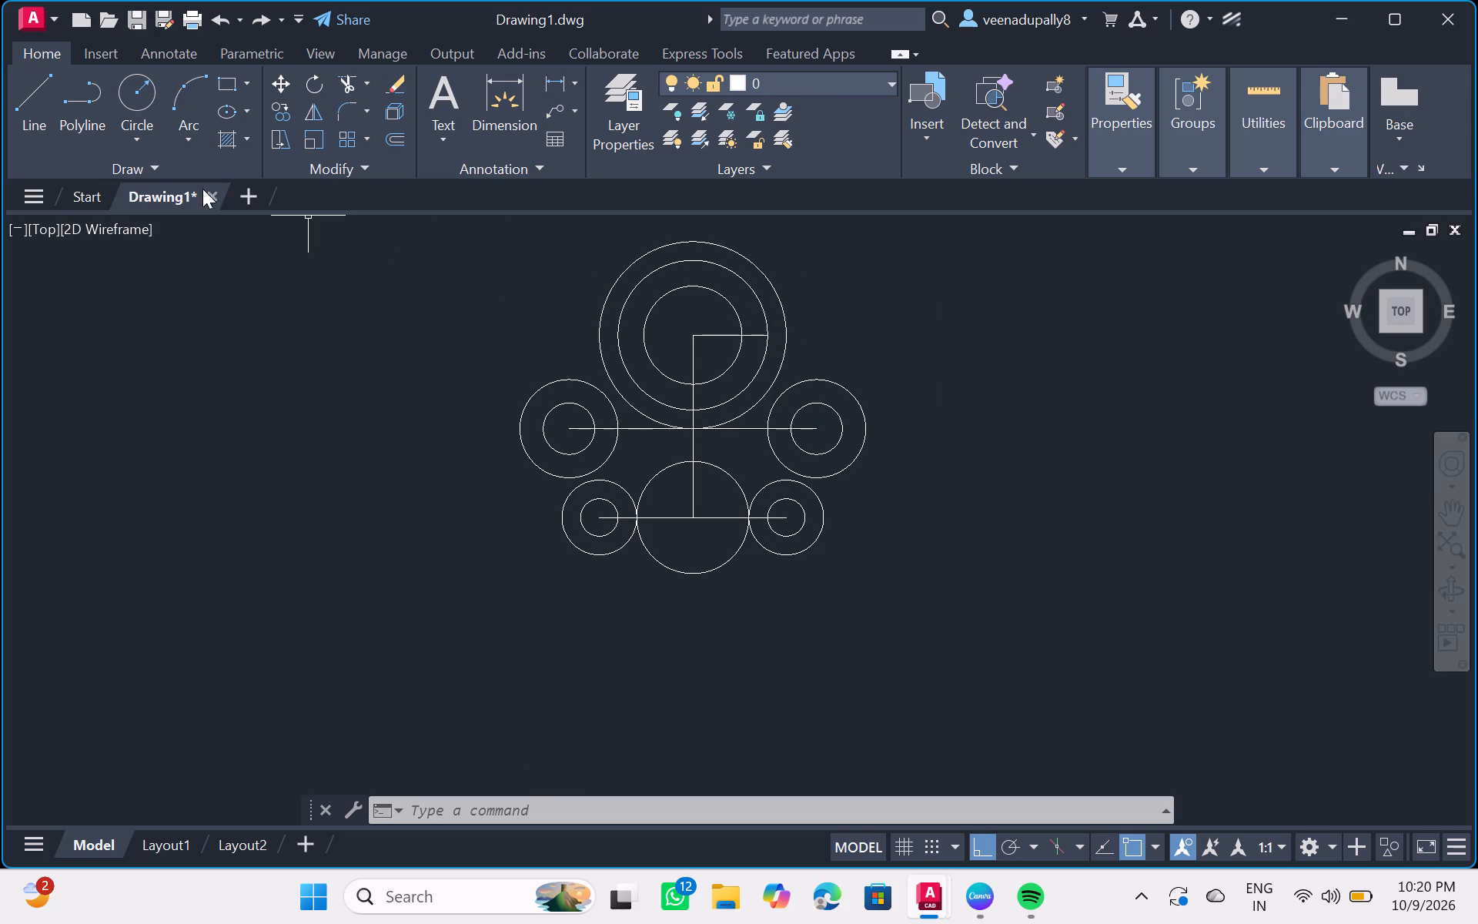
Draw a horizontal line about 31 mm long from the vertical centre line to the 32 mm radius circle, about 7 mm below the upper centre.
click(25, 97)
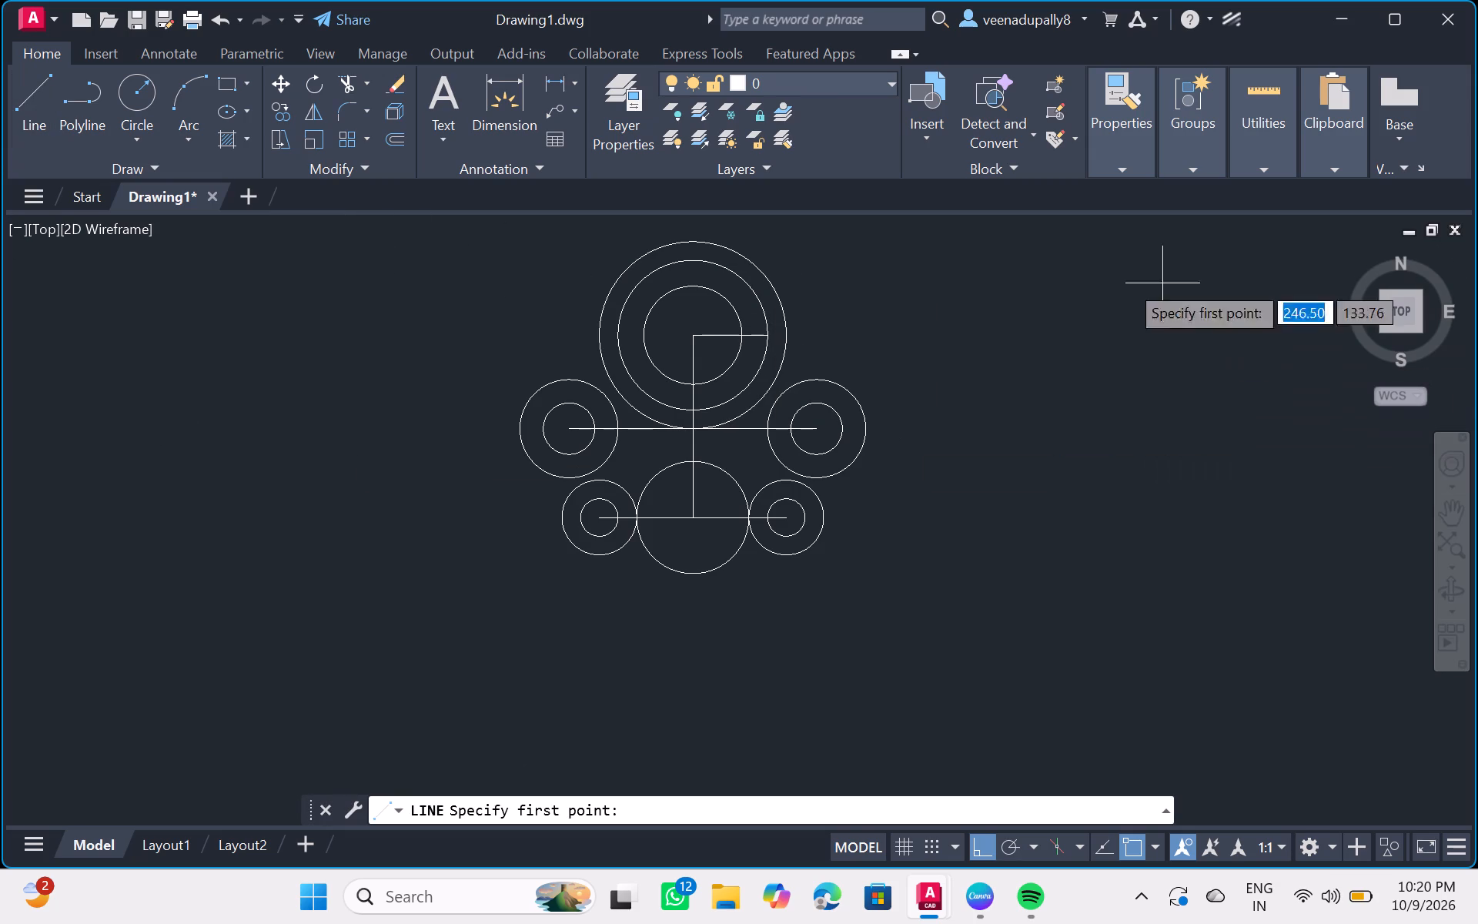
click(701, 350)
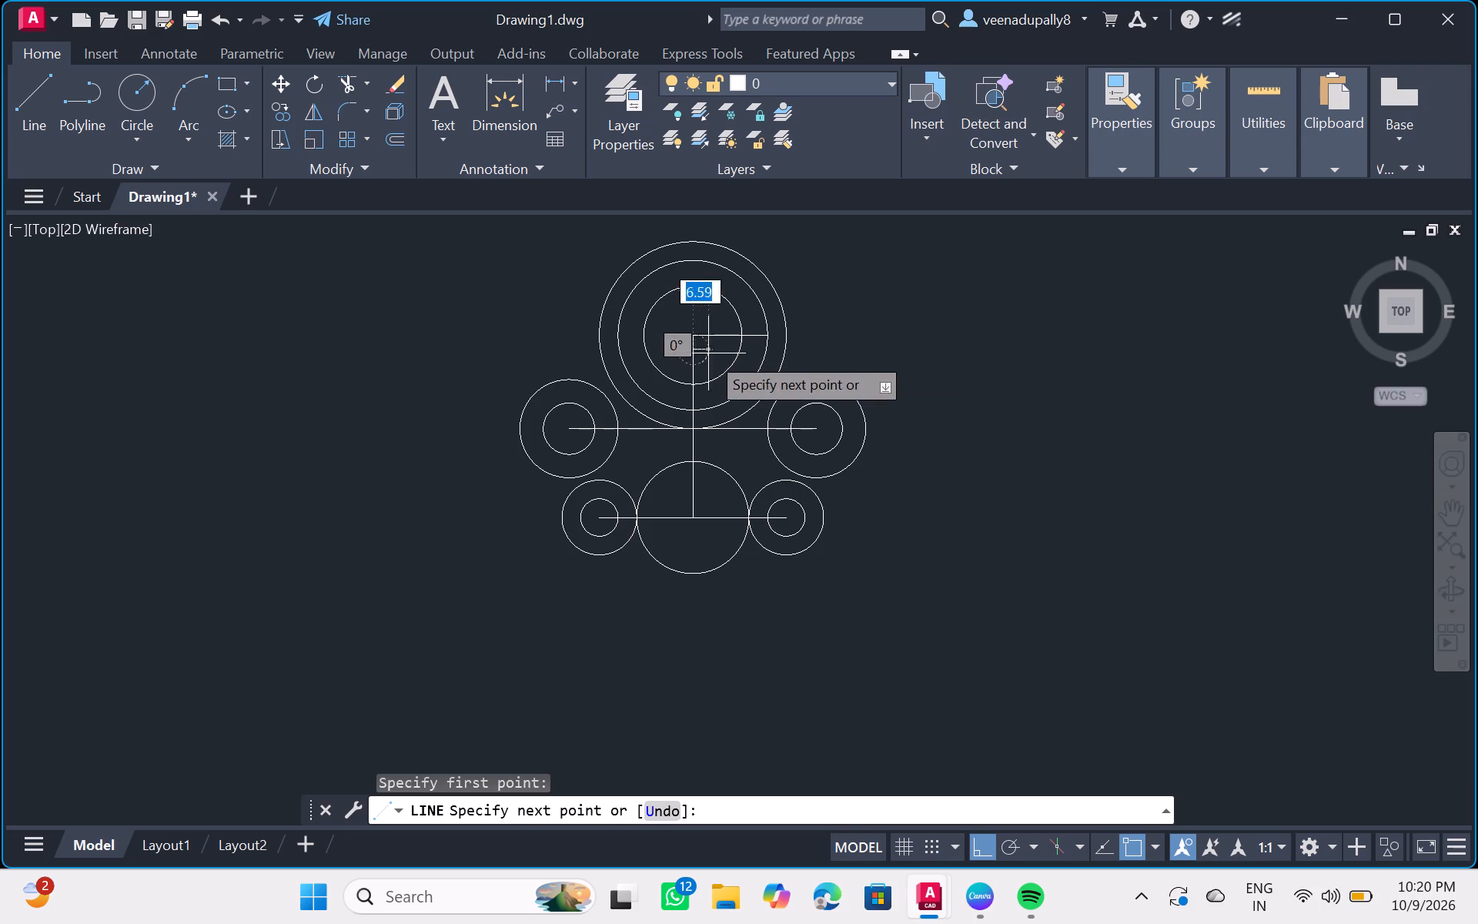
double_click(765, 350)
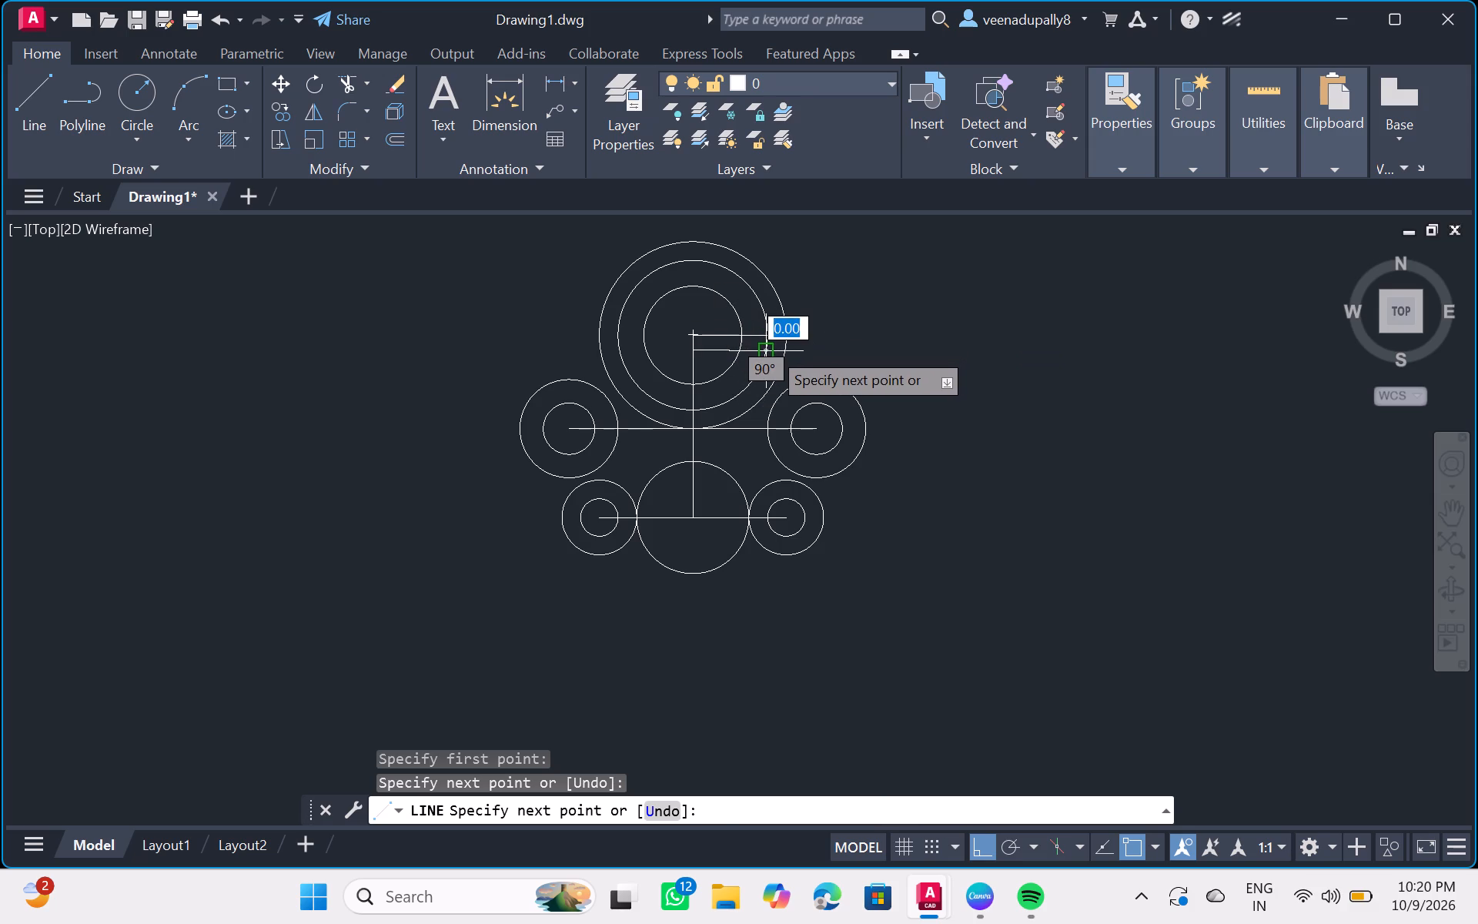
click(769, 349)
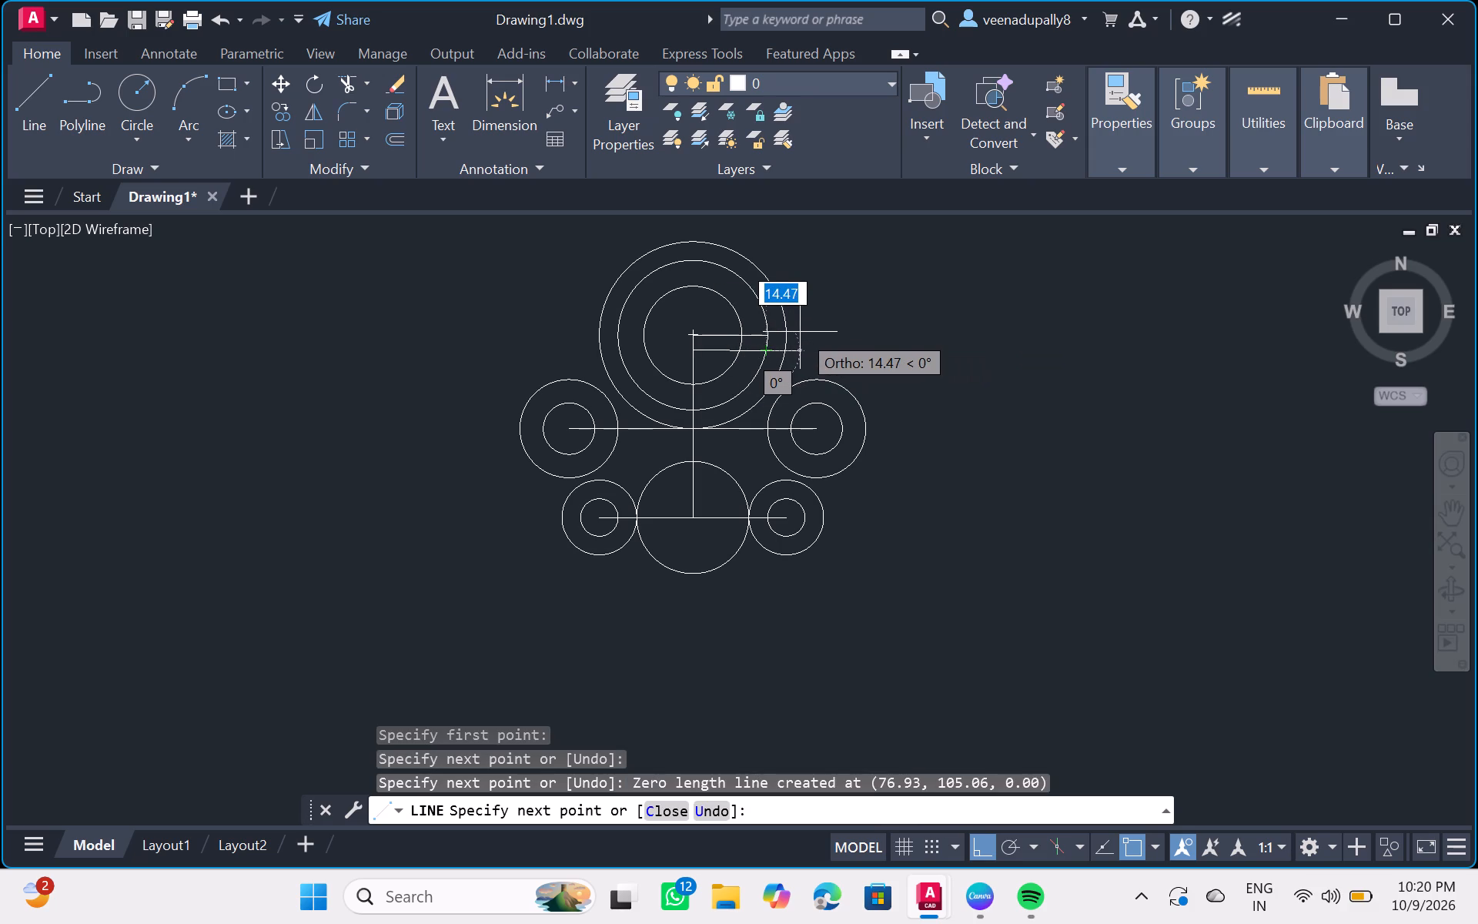
key(Escape)
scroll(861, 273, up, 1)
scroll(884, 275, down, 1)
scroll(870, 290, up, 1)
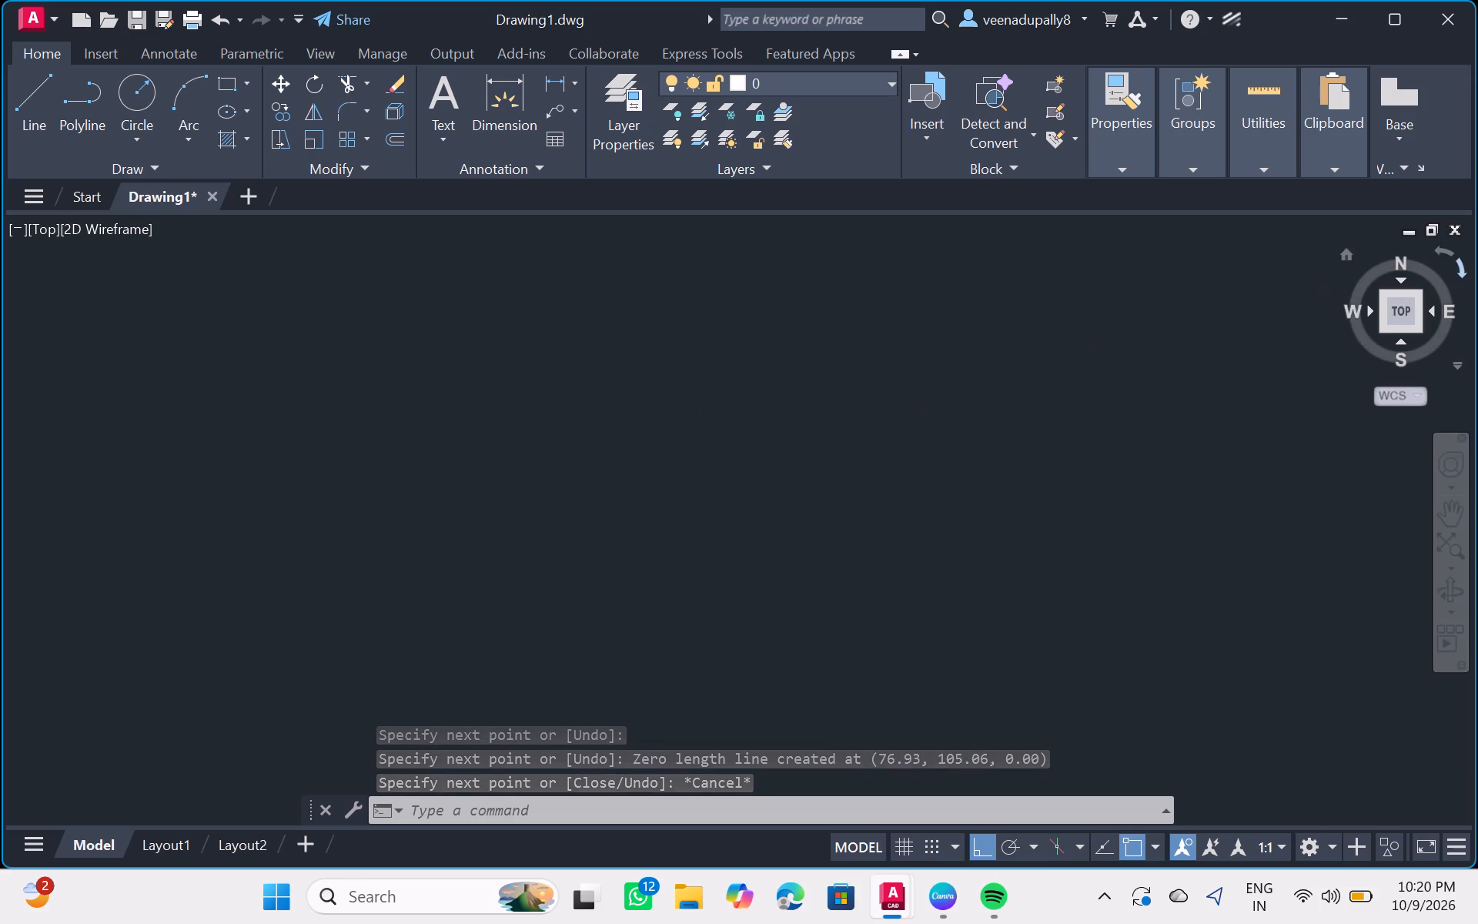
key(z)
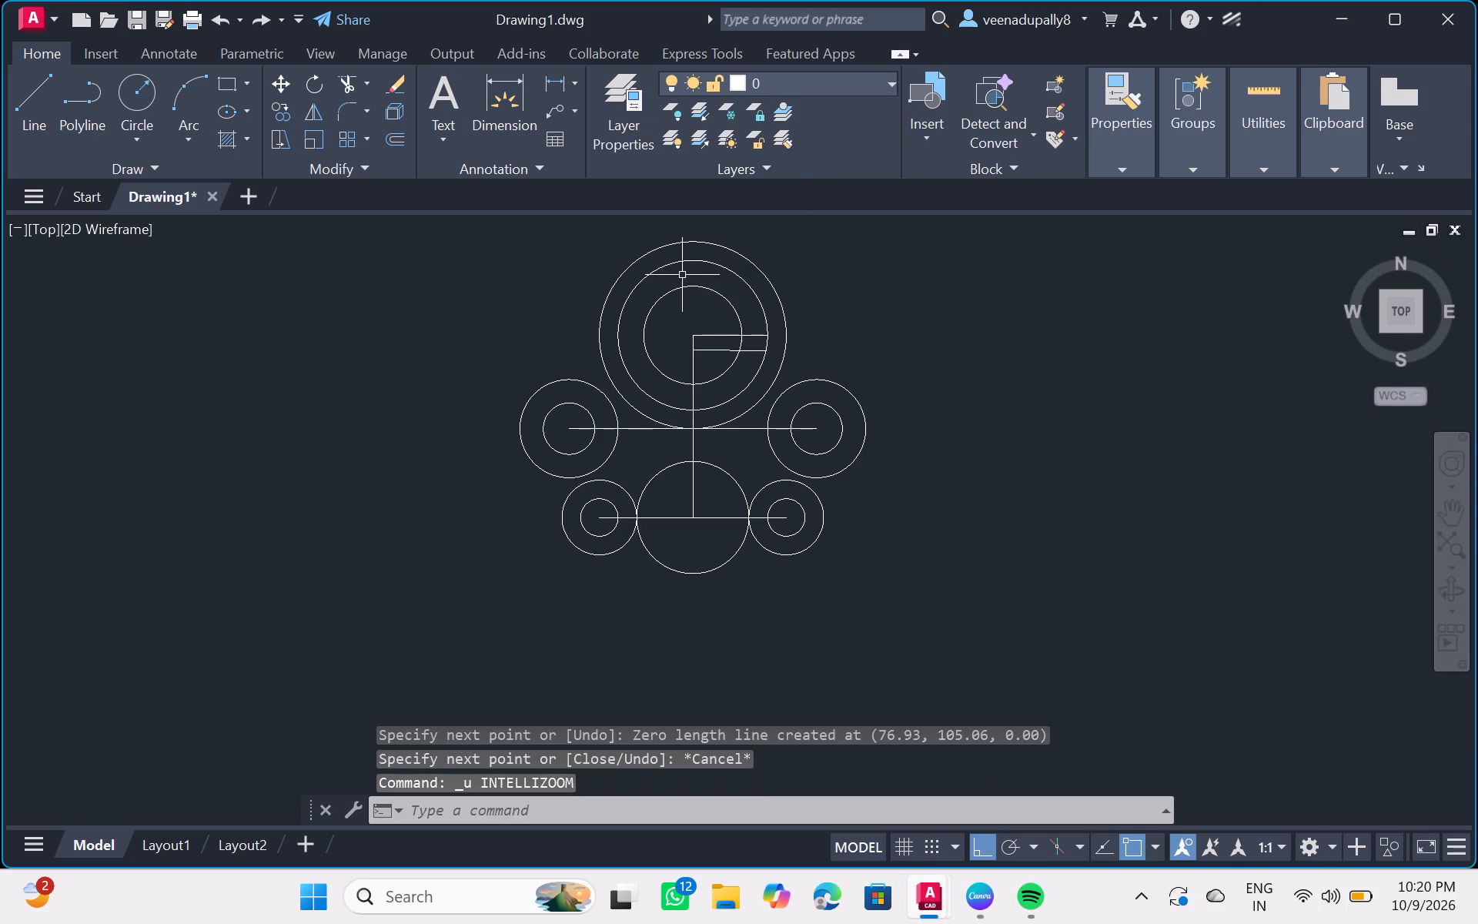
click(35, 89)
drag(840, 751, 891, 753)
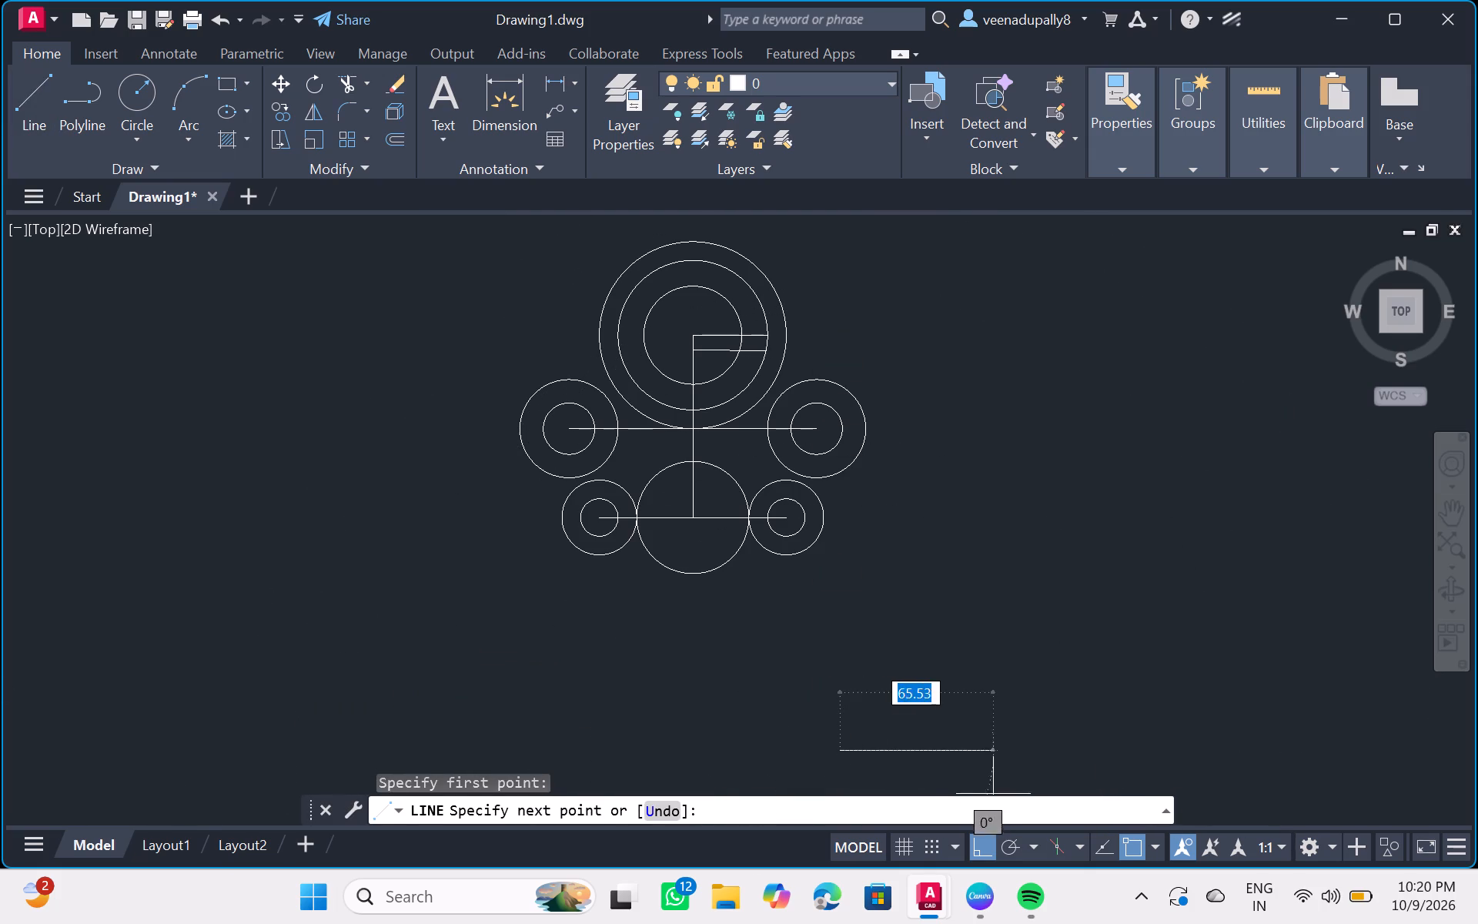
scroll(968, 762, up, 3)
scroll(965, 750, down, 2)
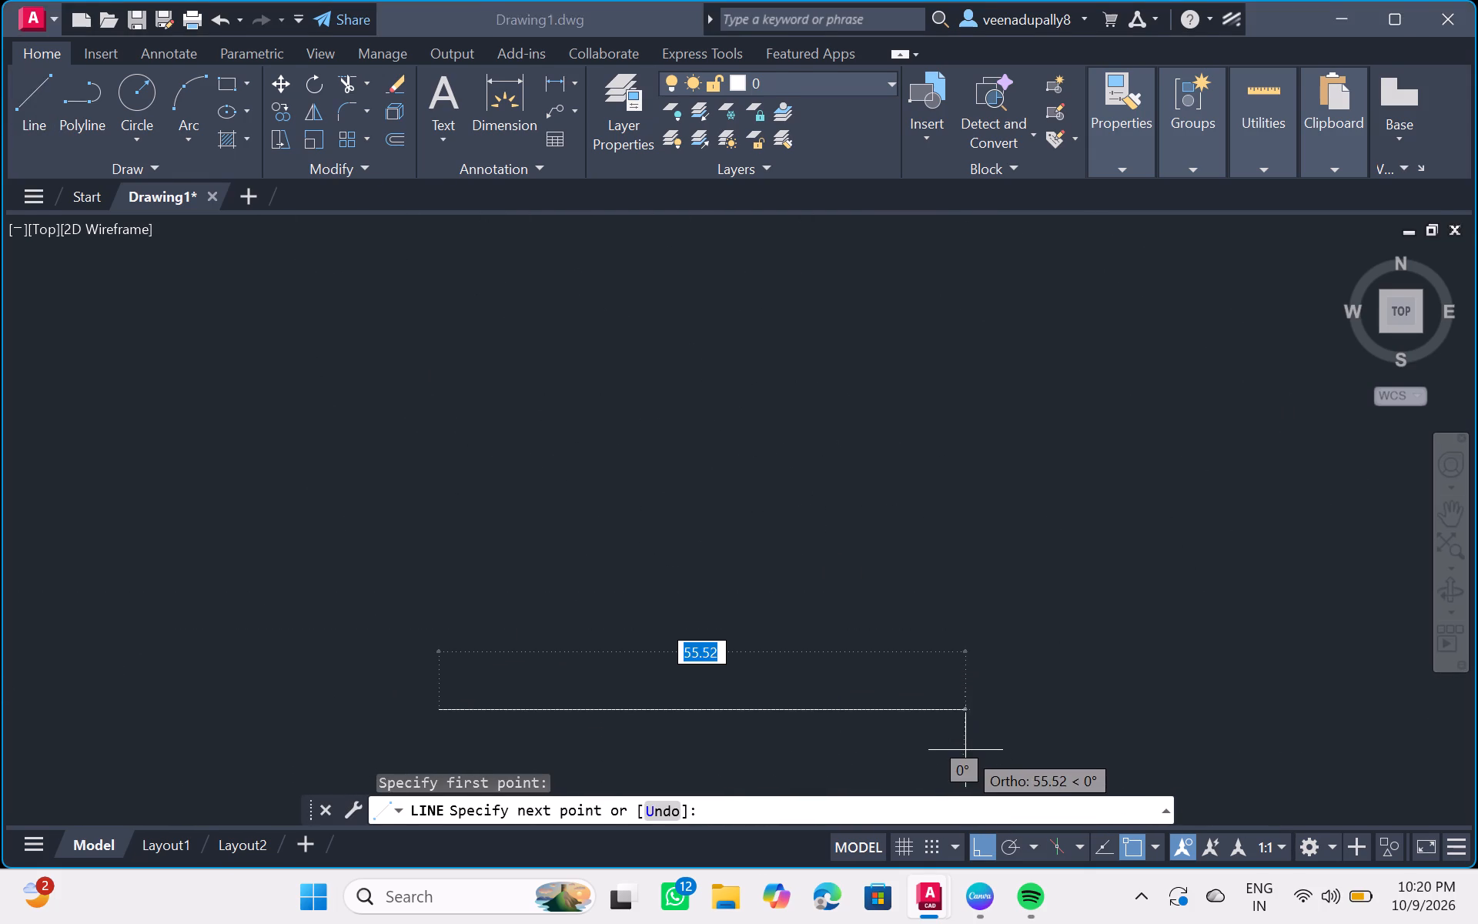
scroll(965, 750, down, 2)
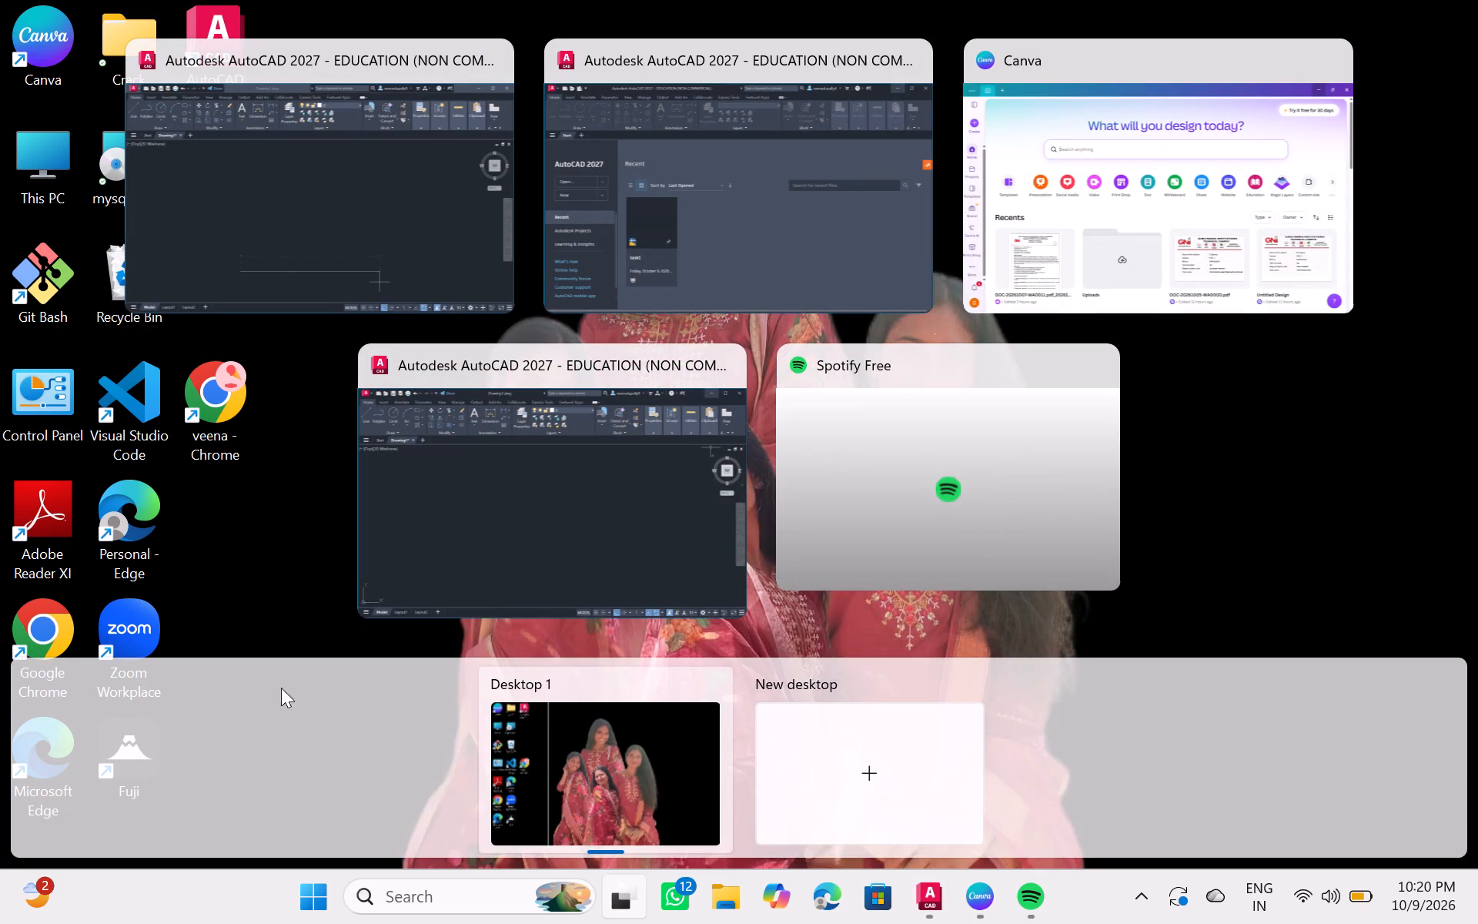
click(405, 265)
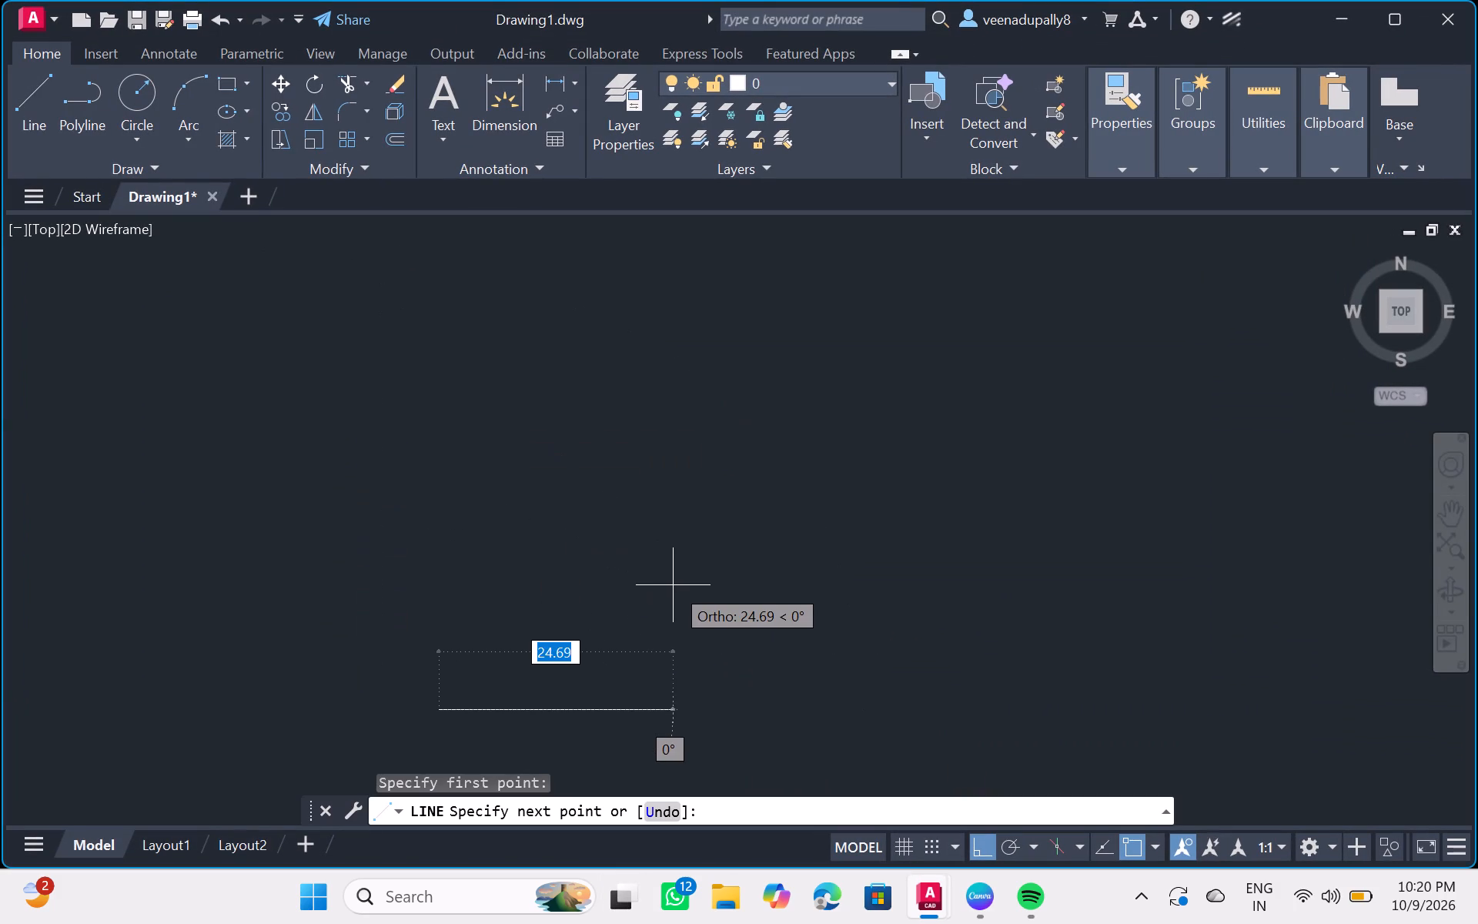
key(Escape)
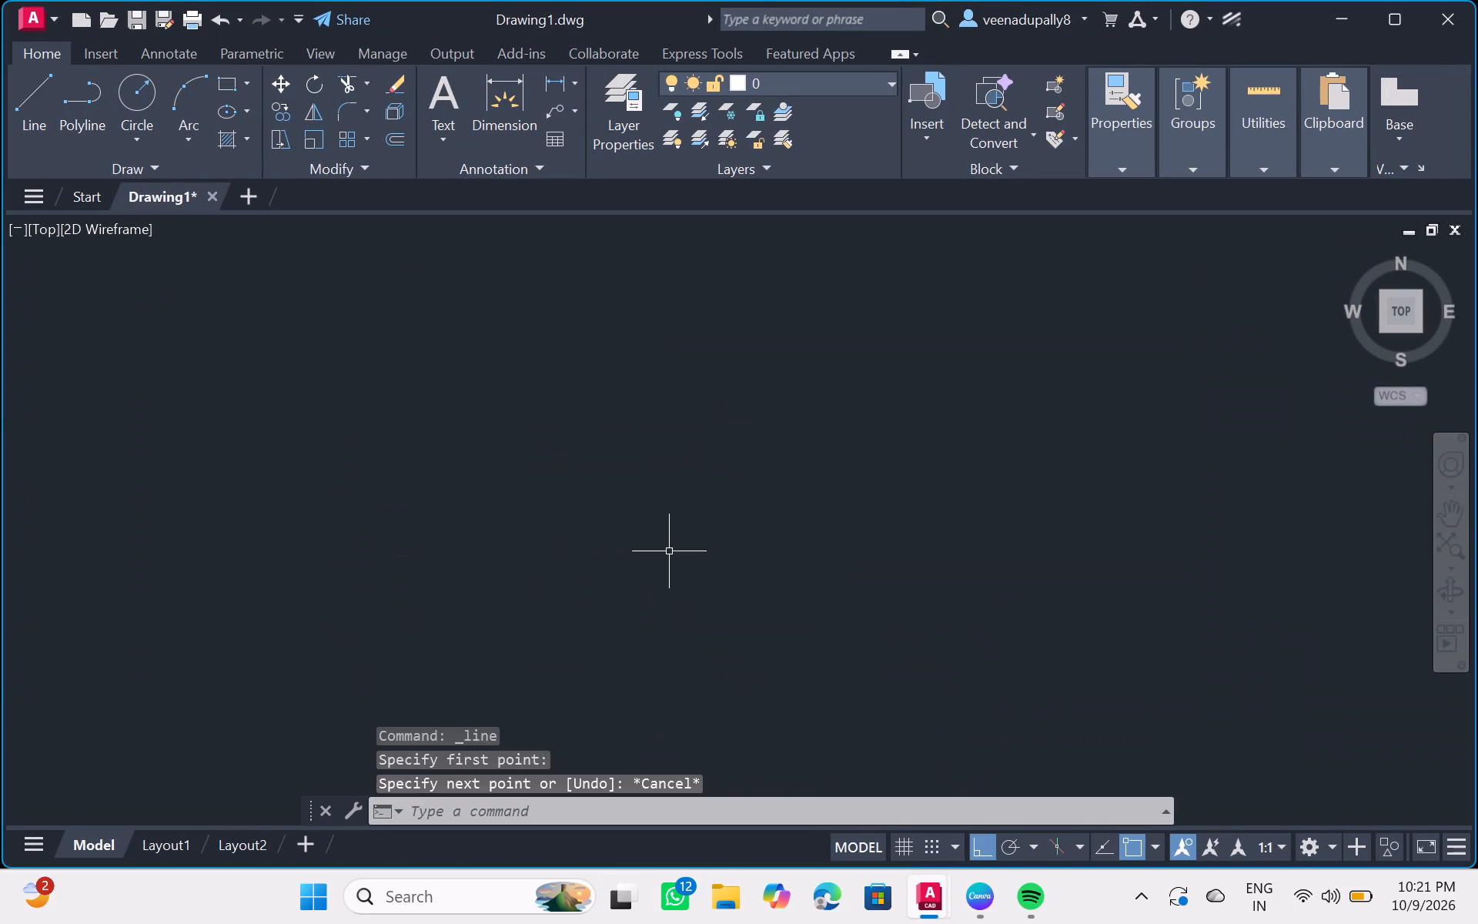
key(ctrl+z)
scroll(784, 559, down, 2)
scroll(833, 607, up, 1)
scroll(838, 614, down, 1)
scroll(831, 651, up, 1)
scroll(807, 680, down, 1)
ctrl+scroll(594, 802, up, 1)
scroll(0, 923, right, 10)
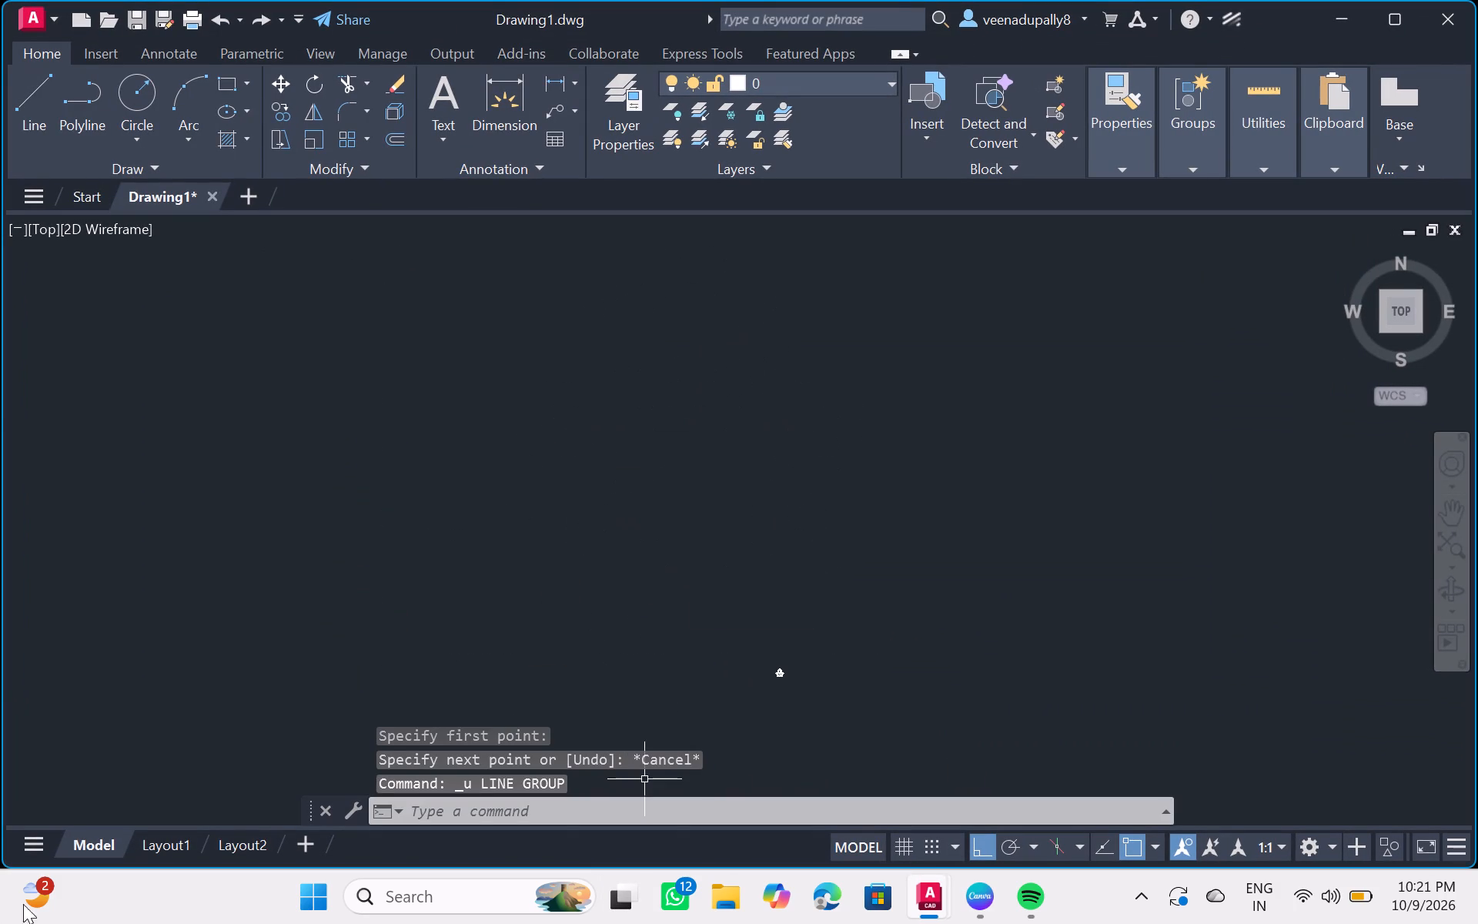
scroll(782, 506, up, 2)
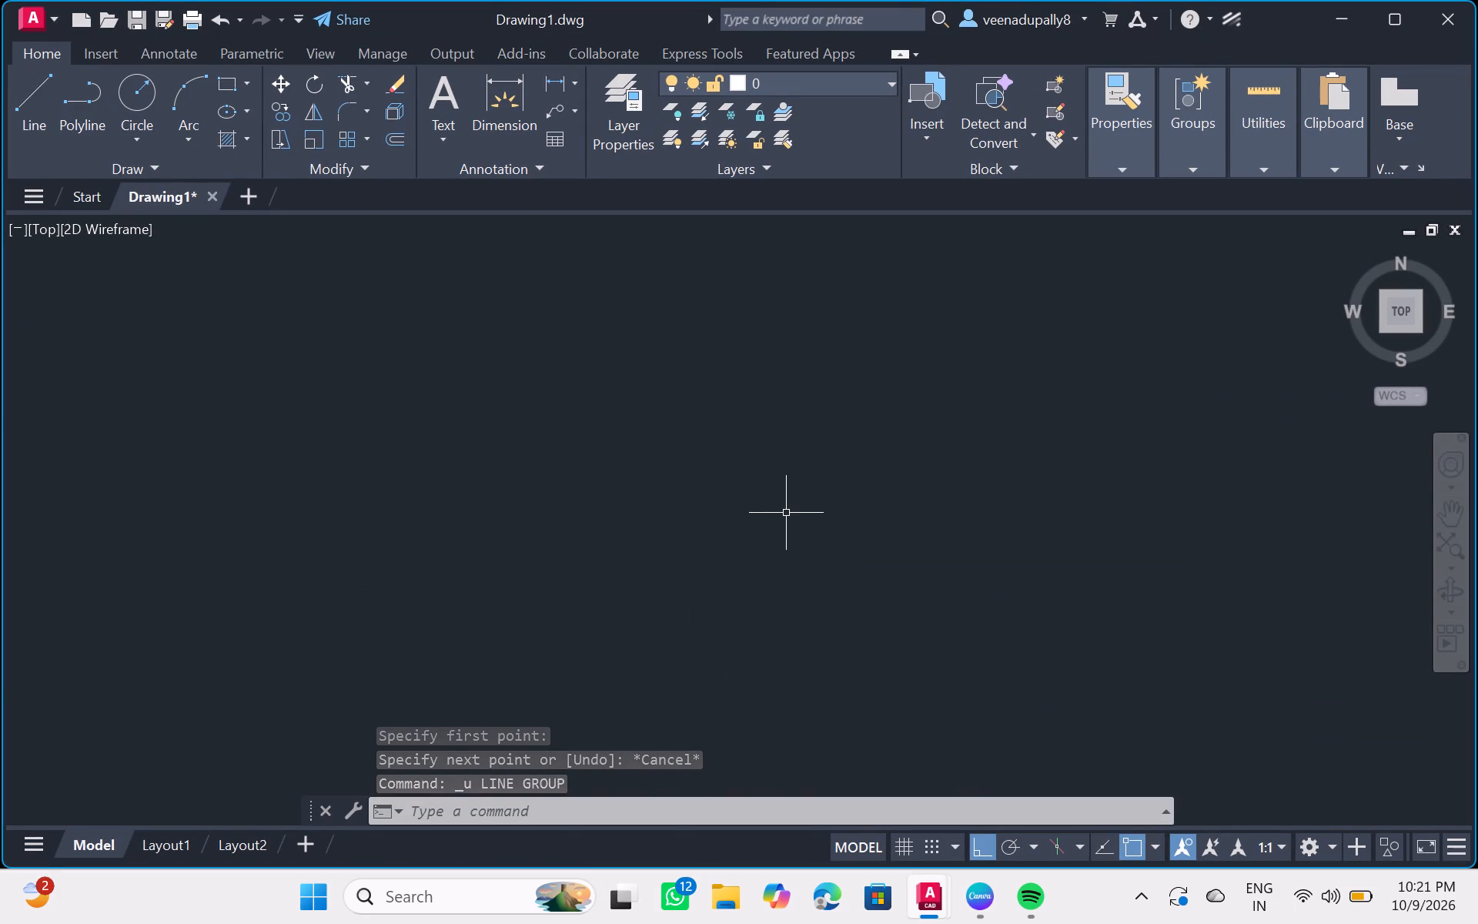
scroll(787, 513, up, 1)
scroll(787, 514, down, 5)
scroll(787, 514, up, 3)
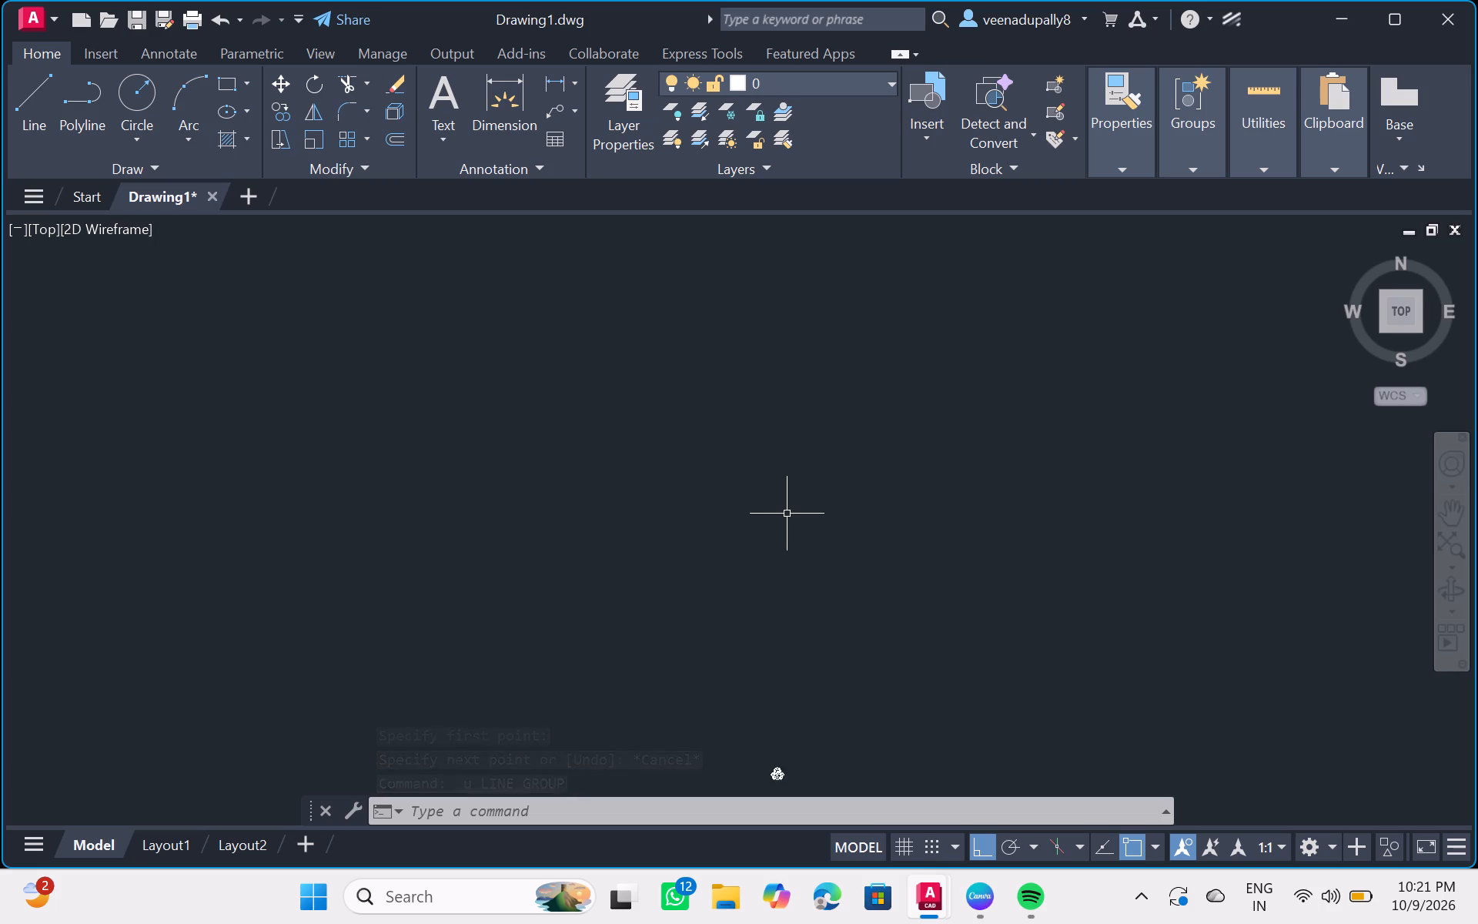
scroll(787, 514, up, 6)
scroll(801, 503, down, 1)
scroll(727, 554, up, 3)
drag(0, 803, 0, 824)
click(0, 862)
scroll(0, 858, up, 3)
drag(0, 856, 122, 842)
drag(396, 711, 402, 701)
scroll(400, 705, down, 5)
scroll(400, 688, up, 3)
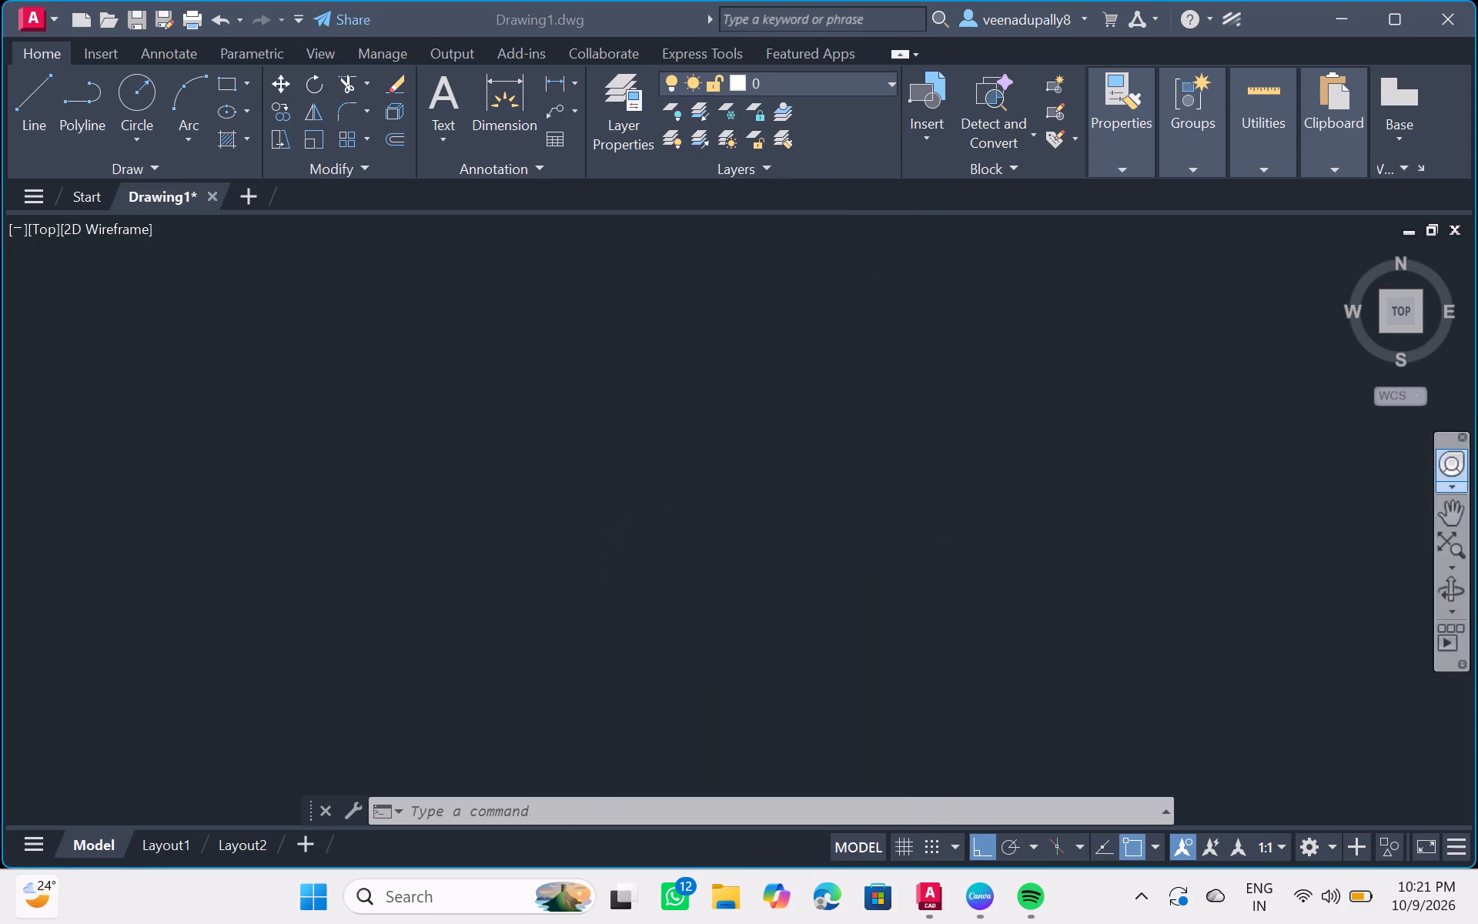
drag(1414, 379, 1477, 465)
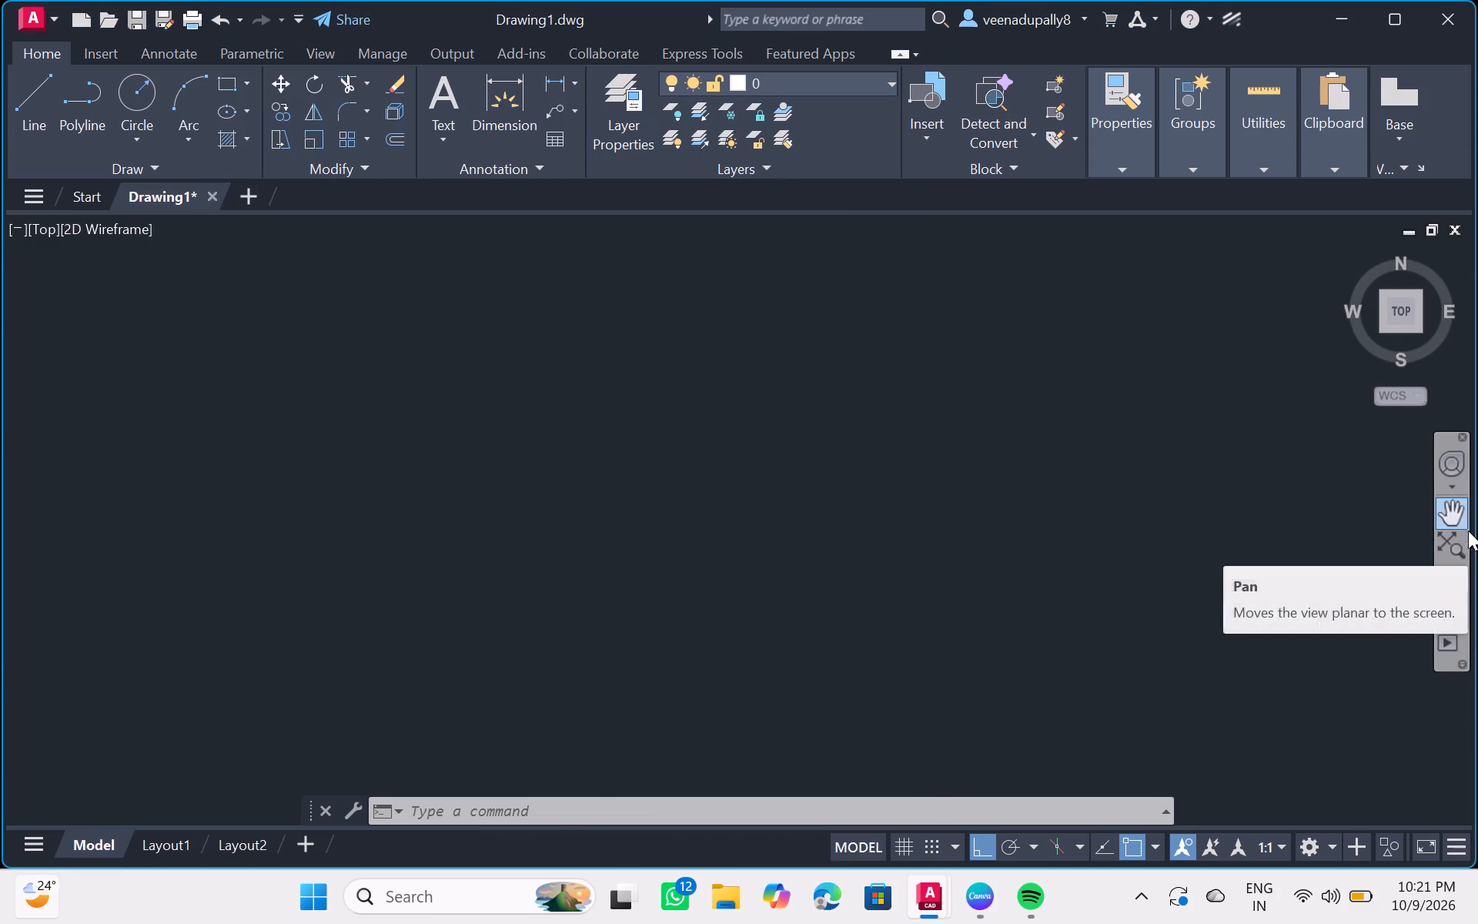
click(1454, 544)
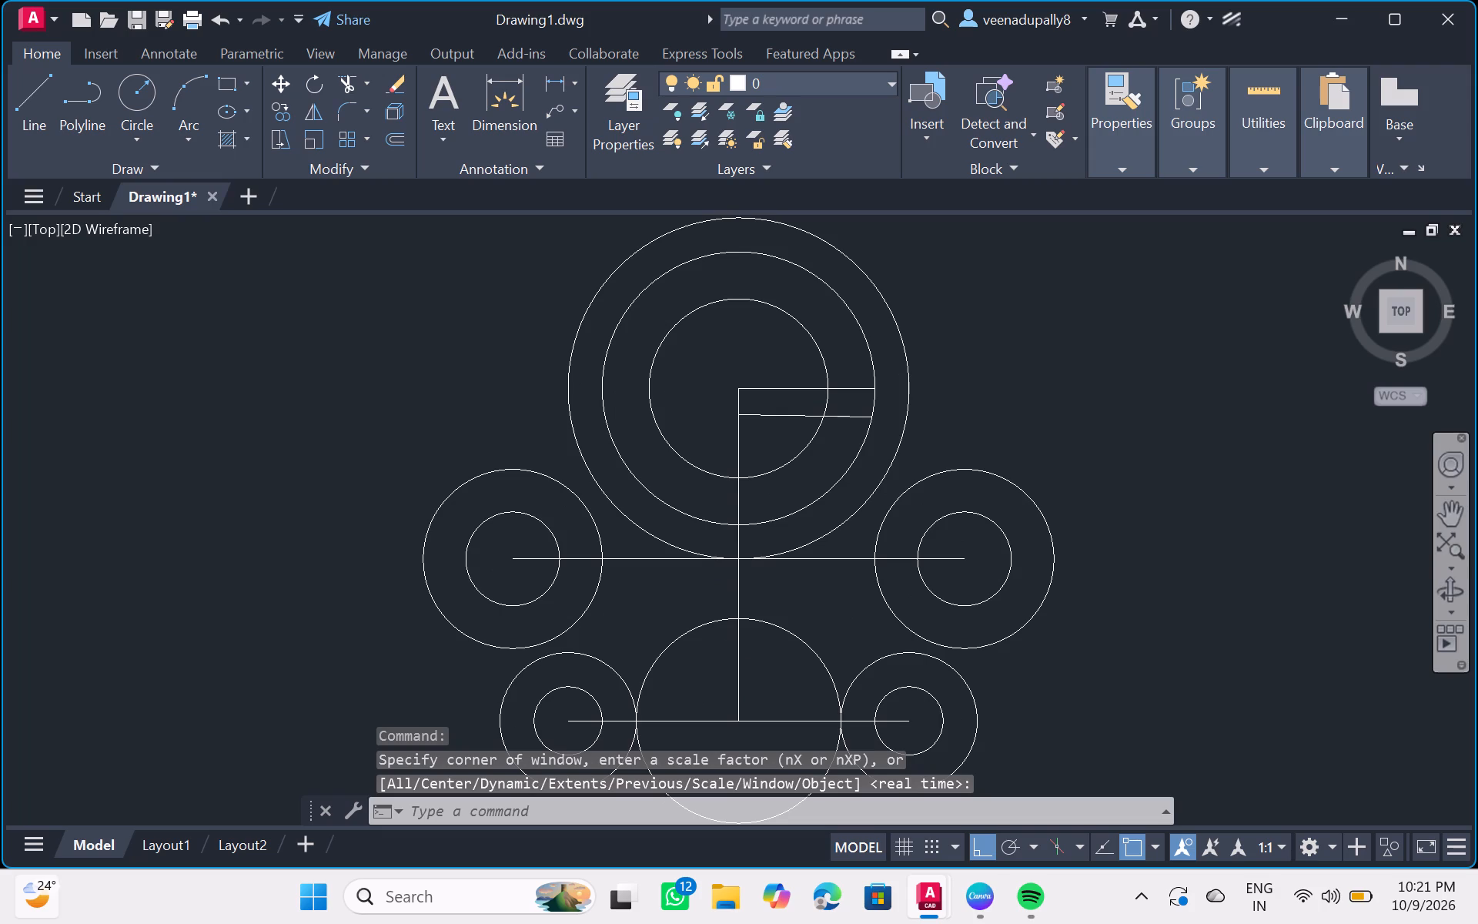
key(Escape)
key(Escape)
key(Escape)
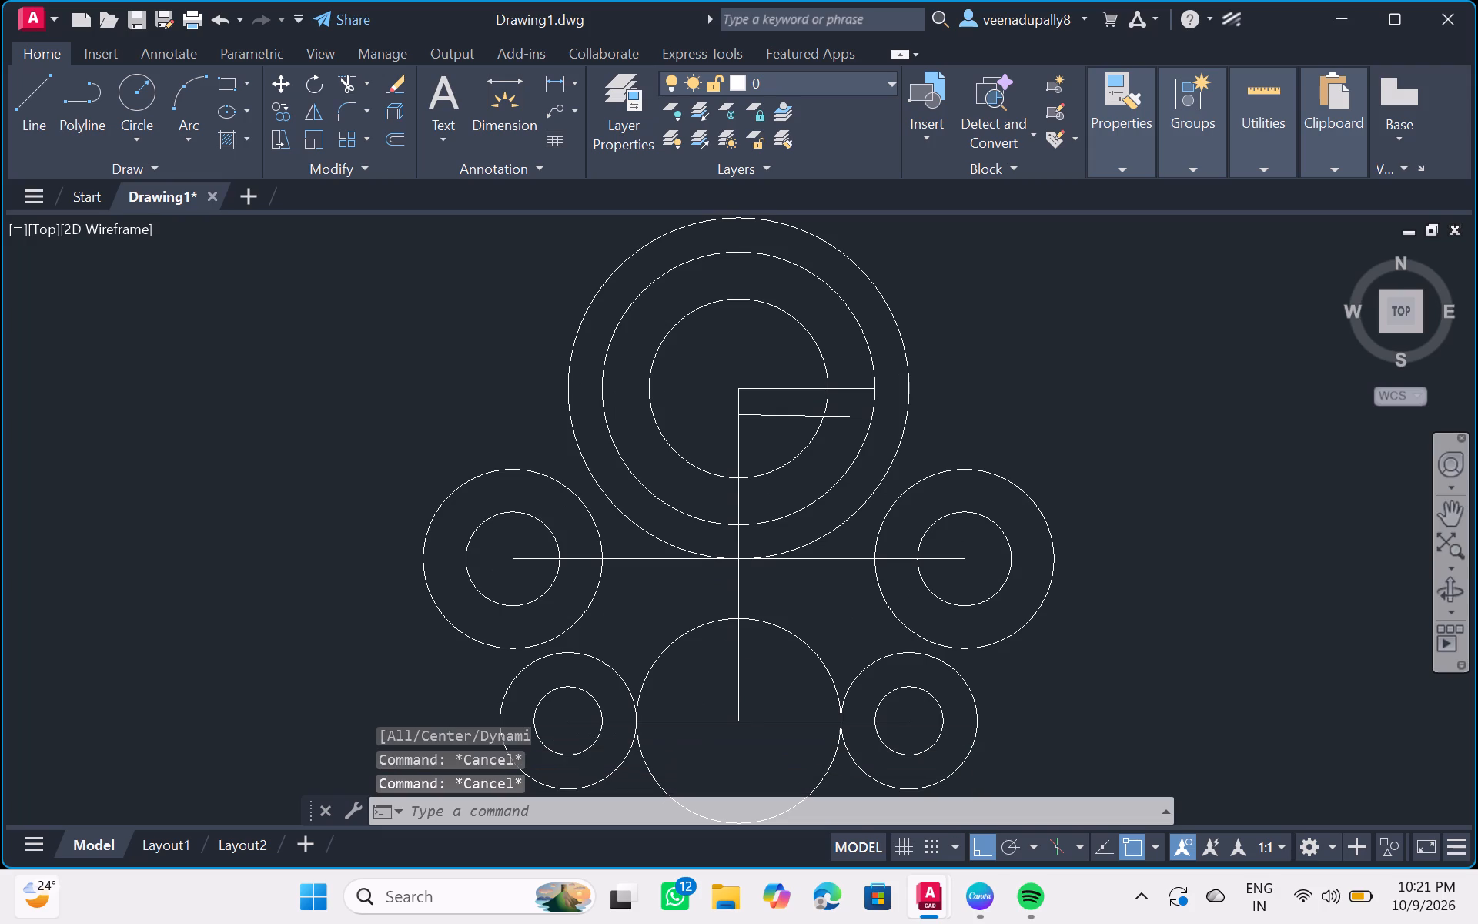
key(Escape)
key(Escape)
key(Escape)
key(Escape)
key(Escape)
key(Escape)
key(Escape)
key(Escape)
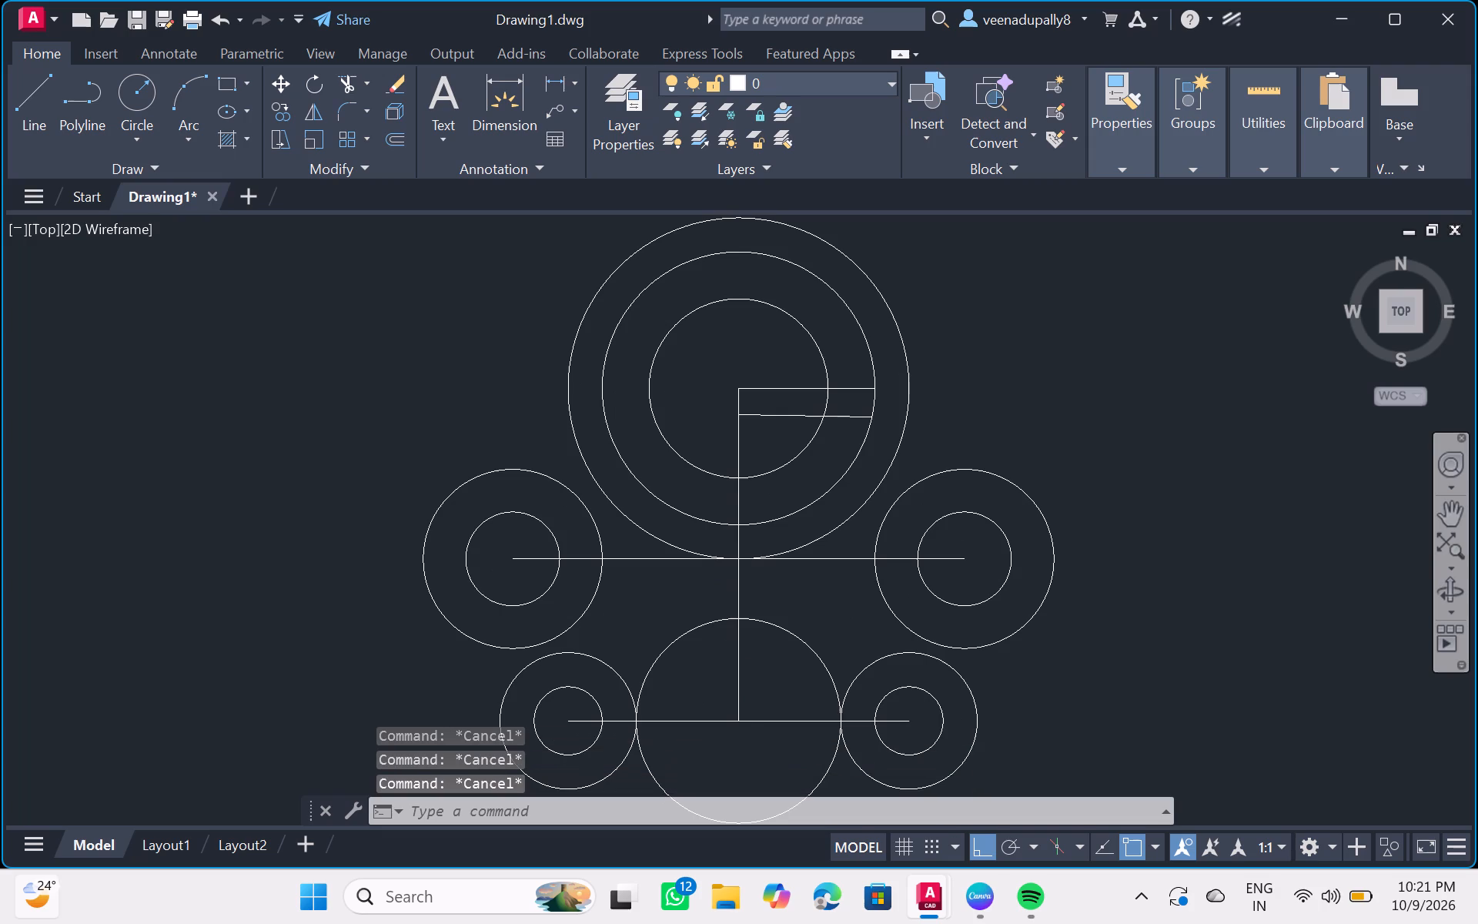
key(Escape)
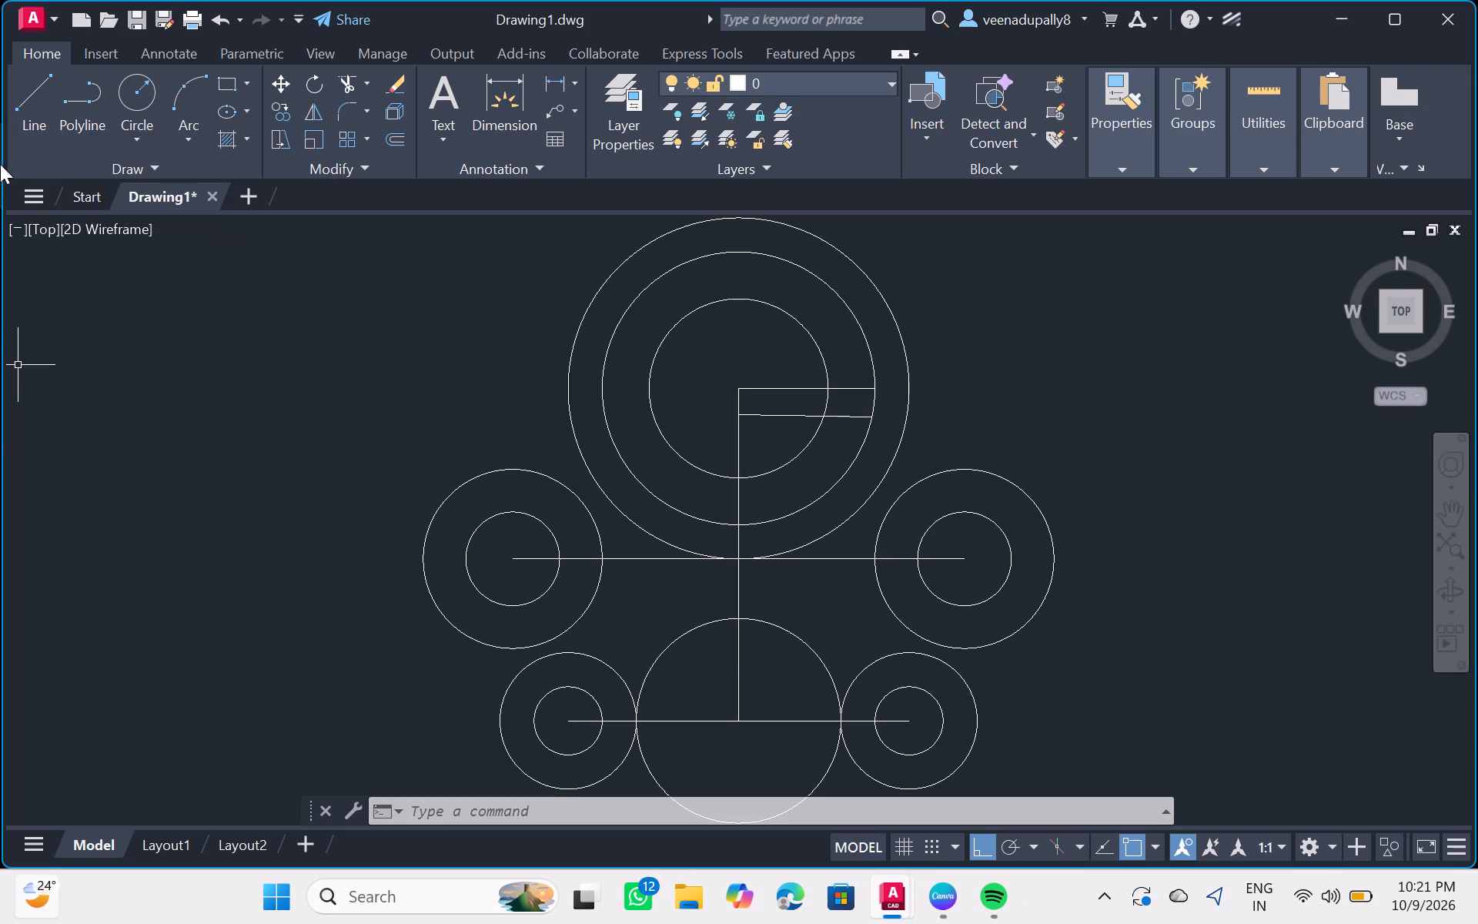
Draw a vertical line from the upper circles' common centre to the top quadrant of the outermost circle.
click(23, 87)
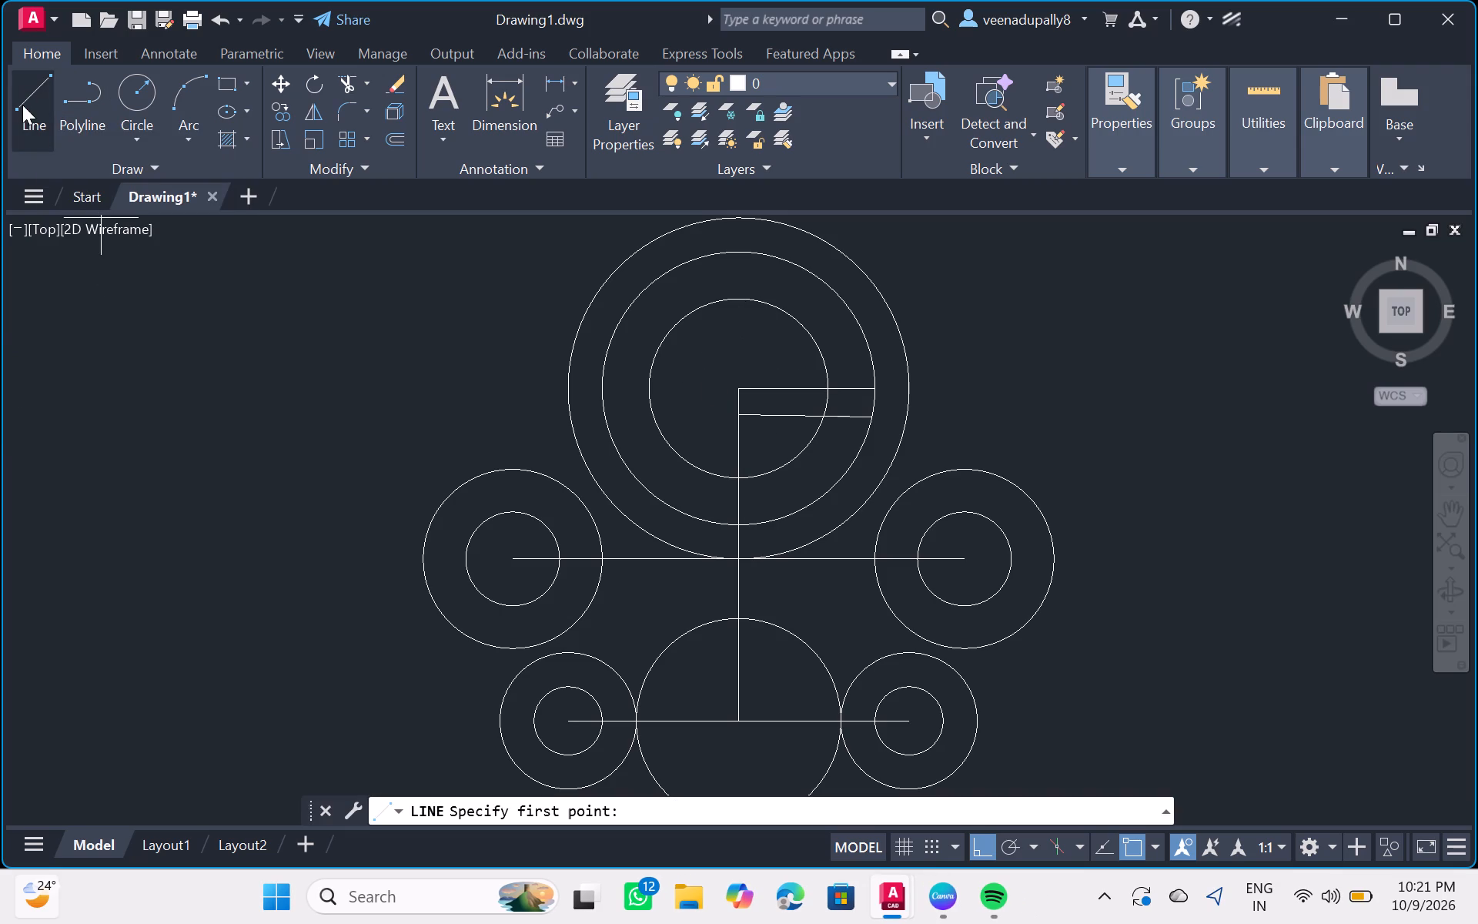
scroll(775, 375, up, 1)
scroll(768, 377, down, 1)
scroll(768, 377, up, 1)
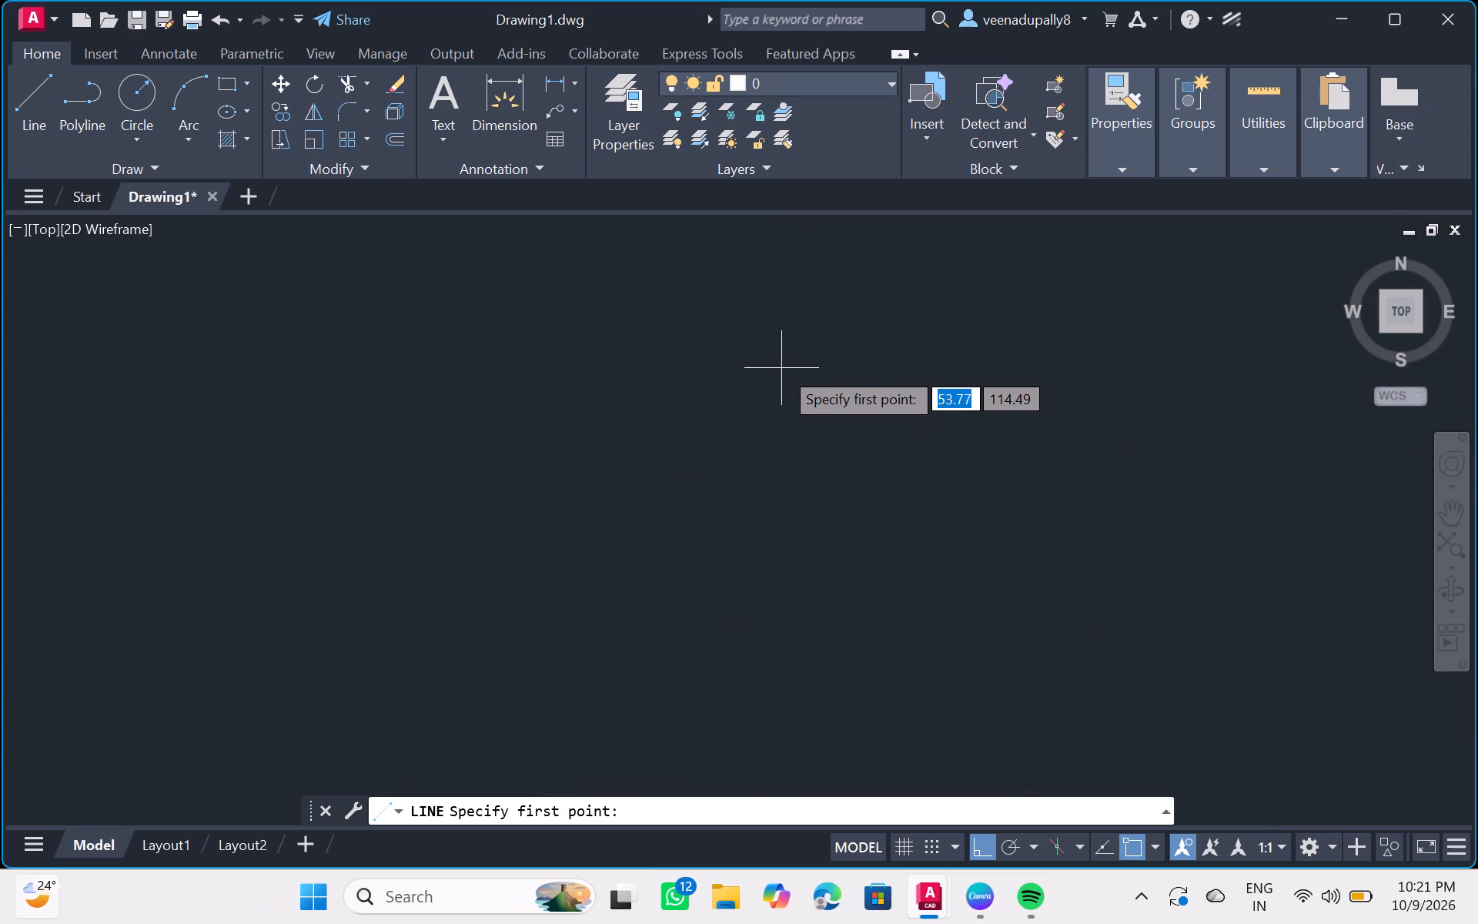
scroll(781, 368, down, 6)
click(778, 368)
click(783, 364)
scroll(783, 362, down, 6)
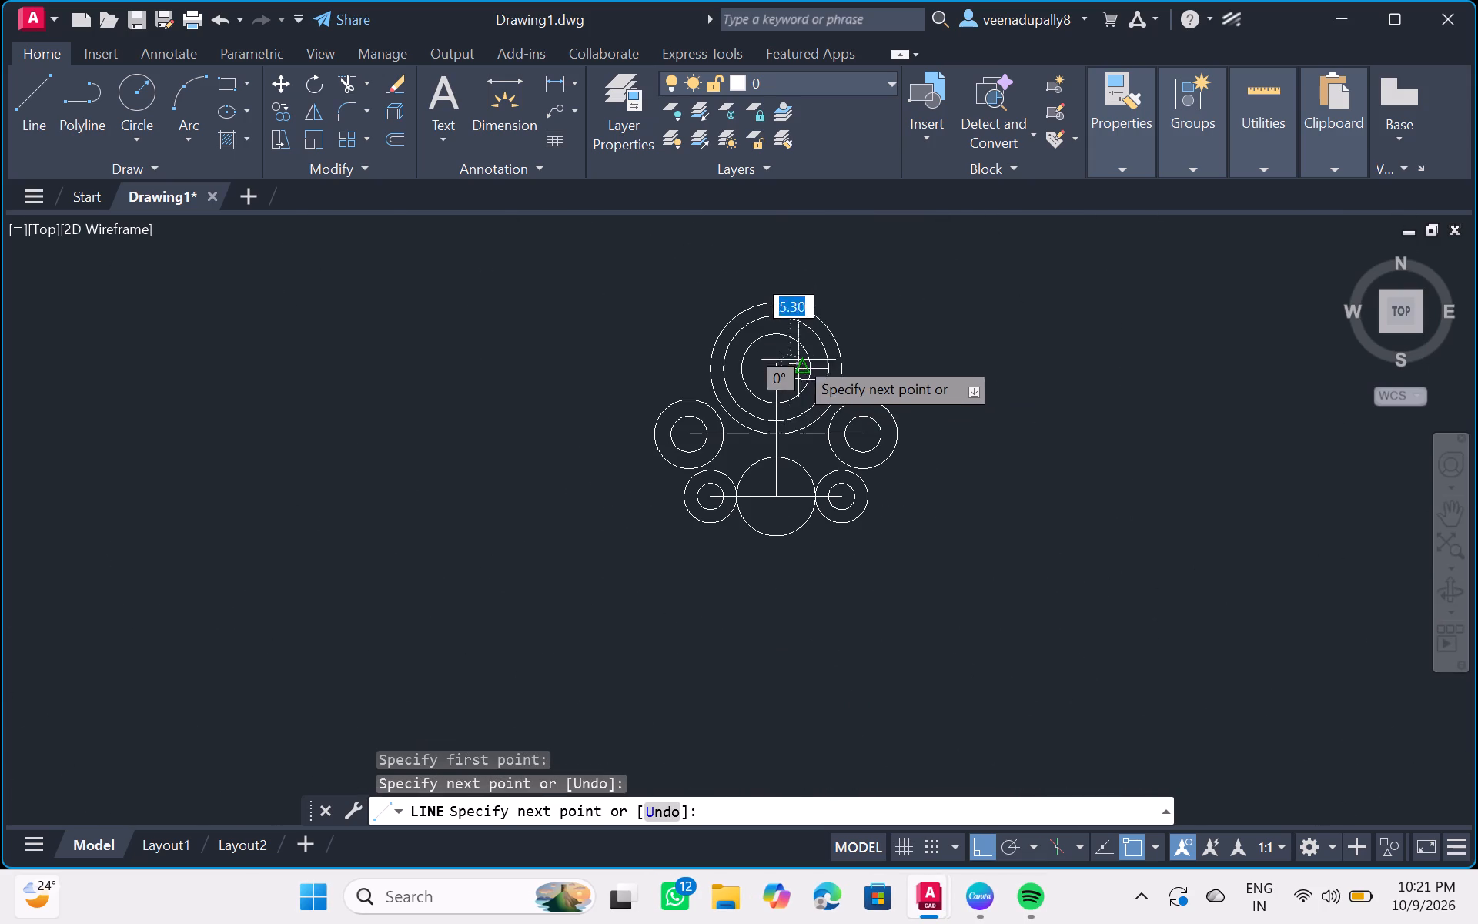
click(775, 363)
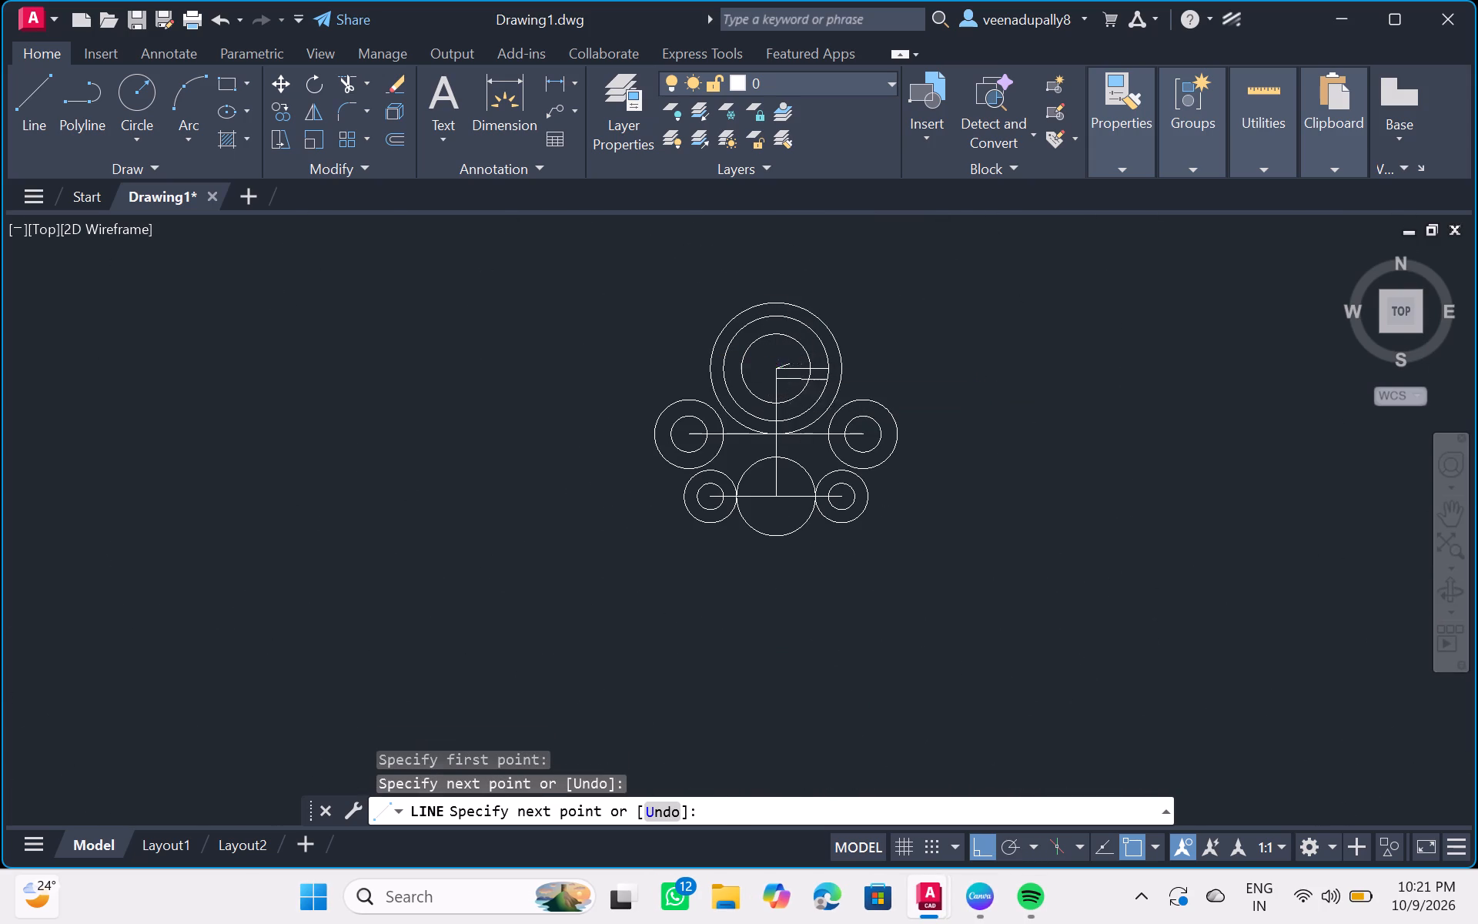
click(772, 300)
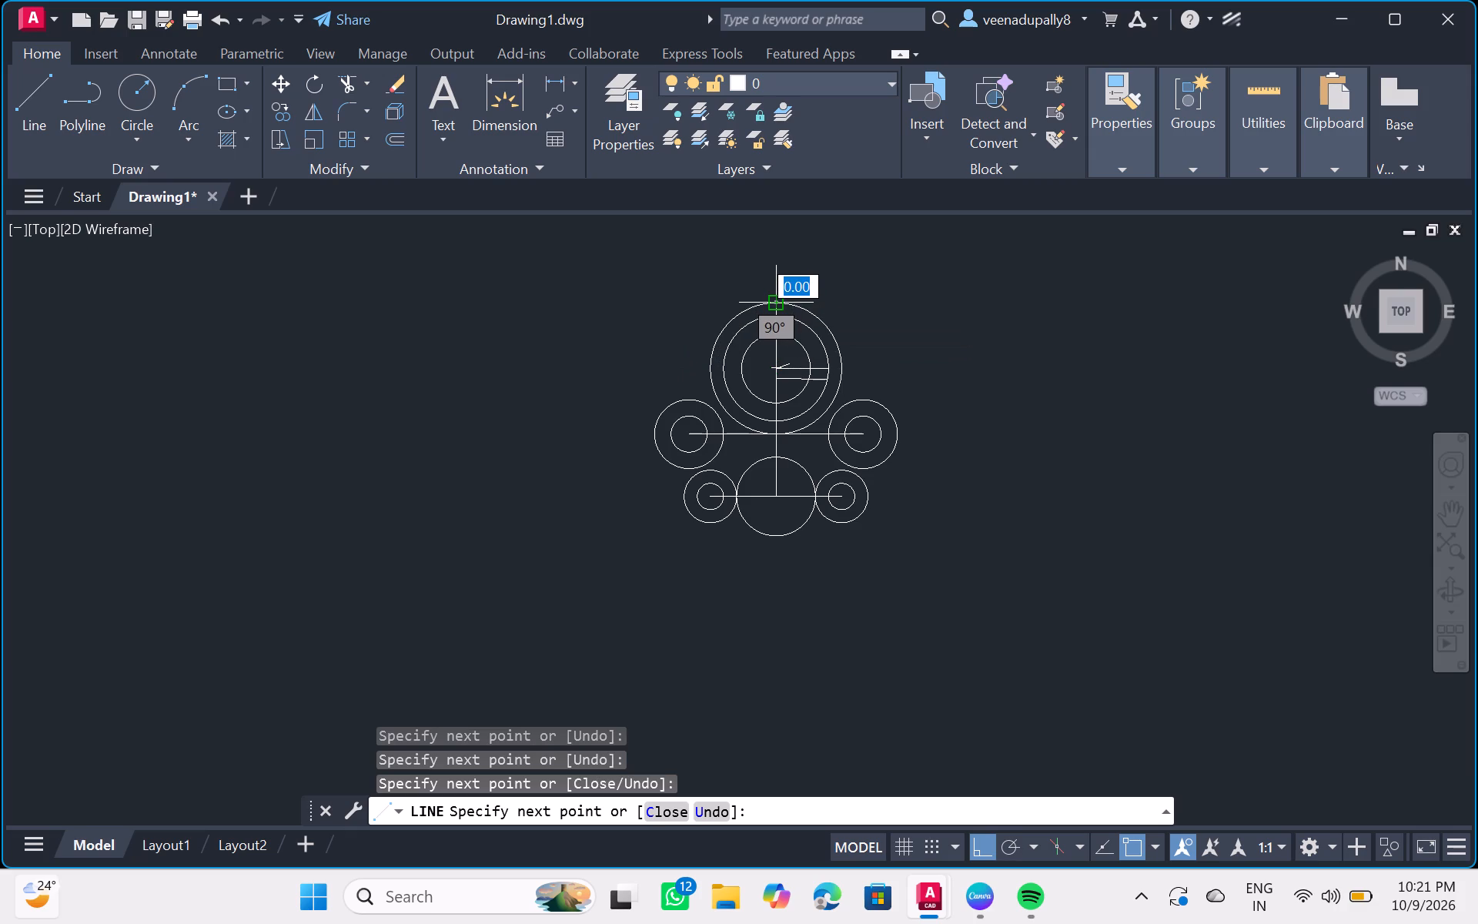
key(Escape)
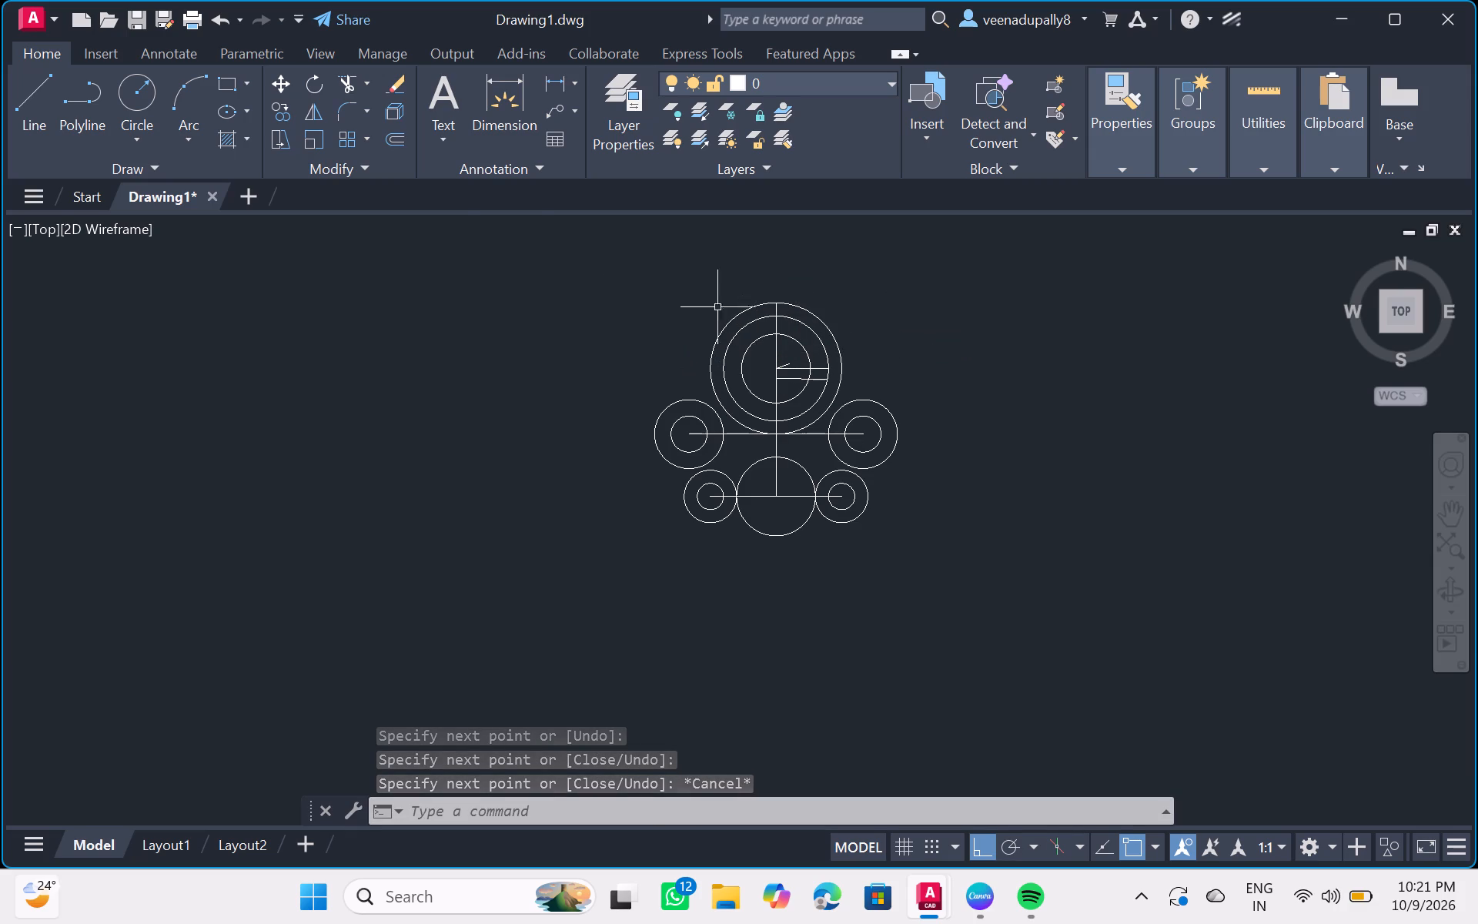
Draw a horizontal line about 30 mm long from the vertical centre line, above the upper centre, to the 32 mm radius circle.
drag(440, 196, 430, 197)
click(33, 78)
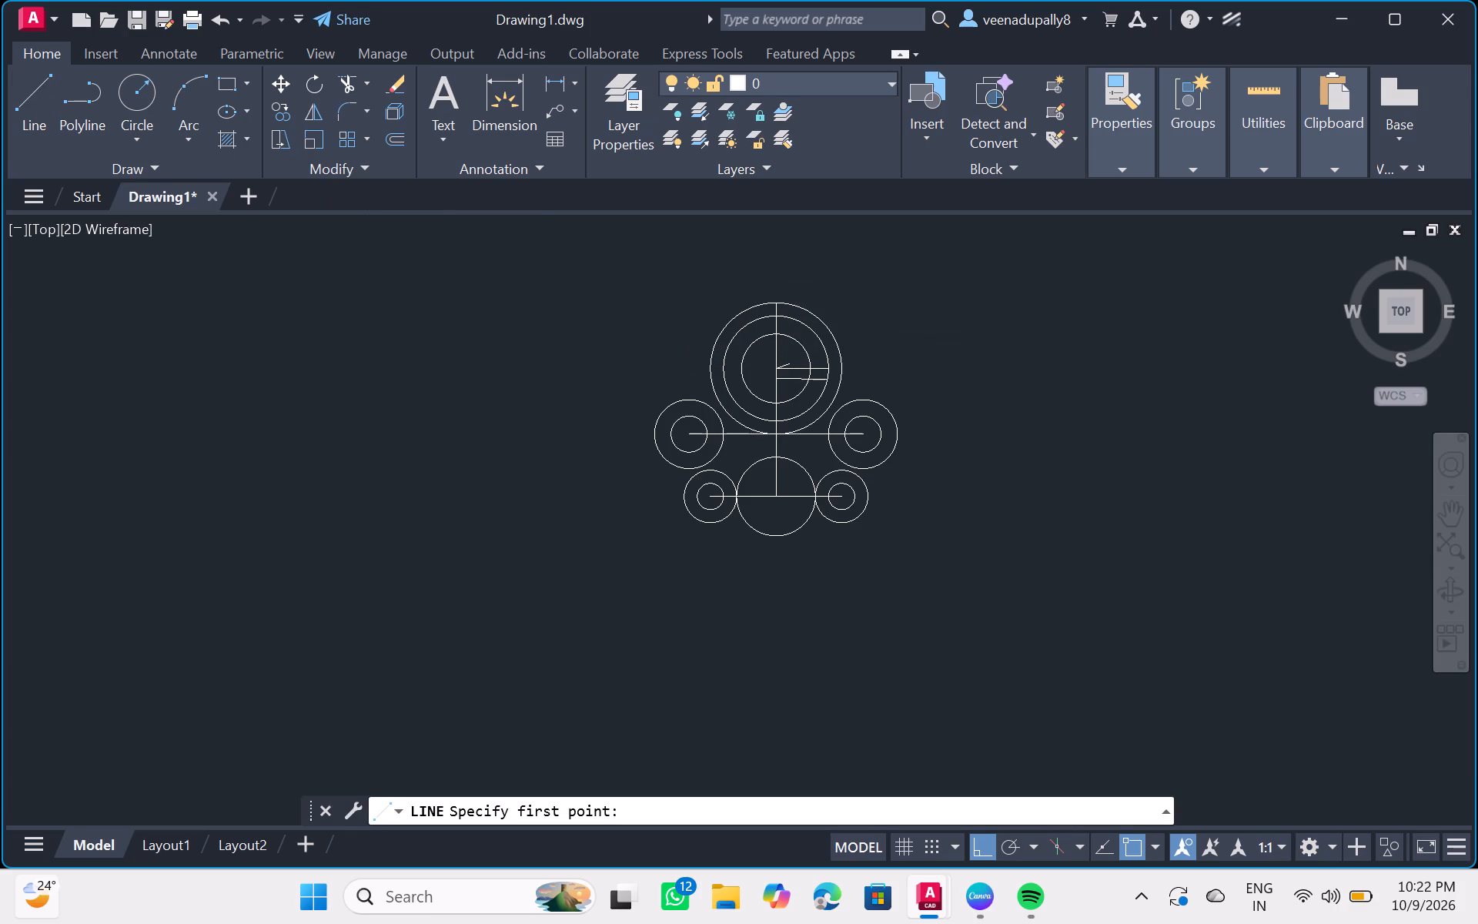
click(771, 352)
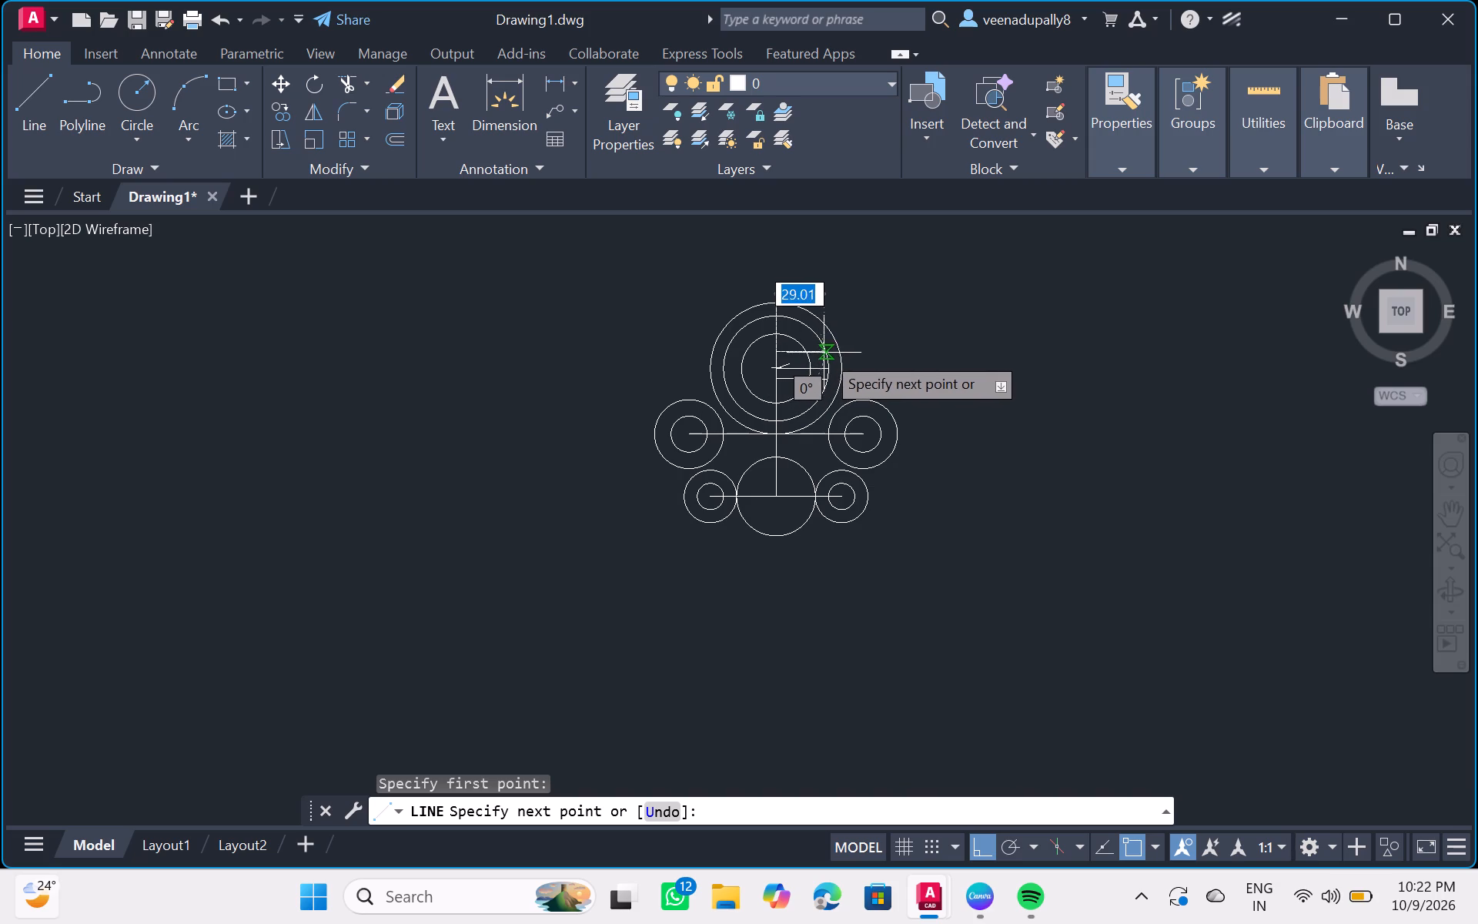
click(824, 353)
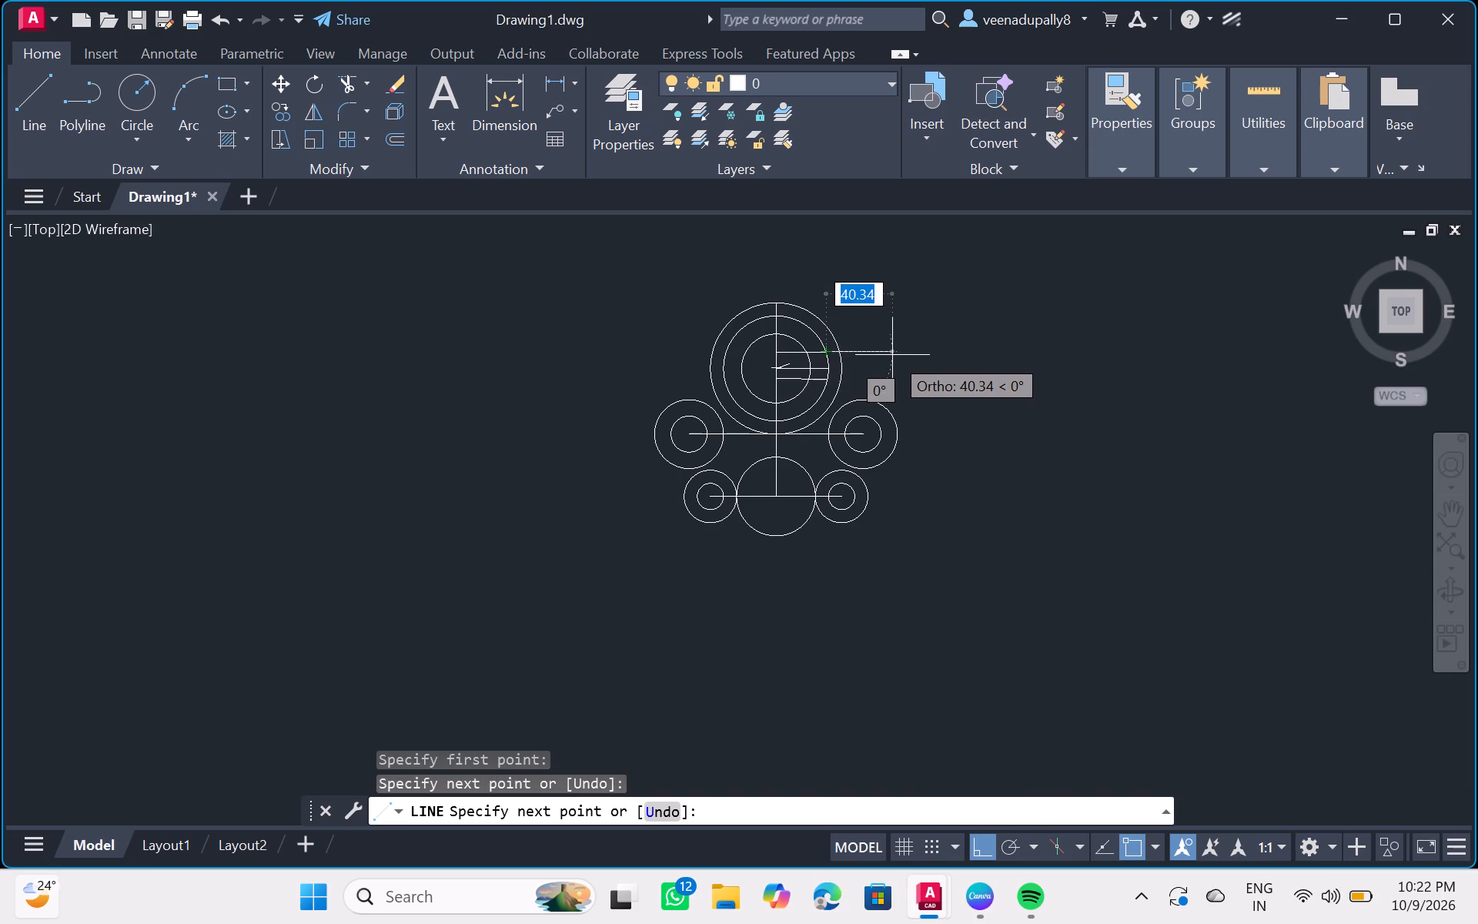
key(Escape)
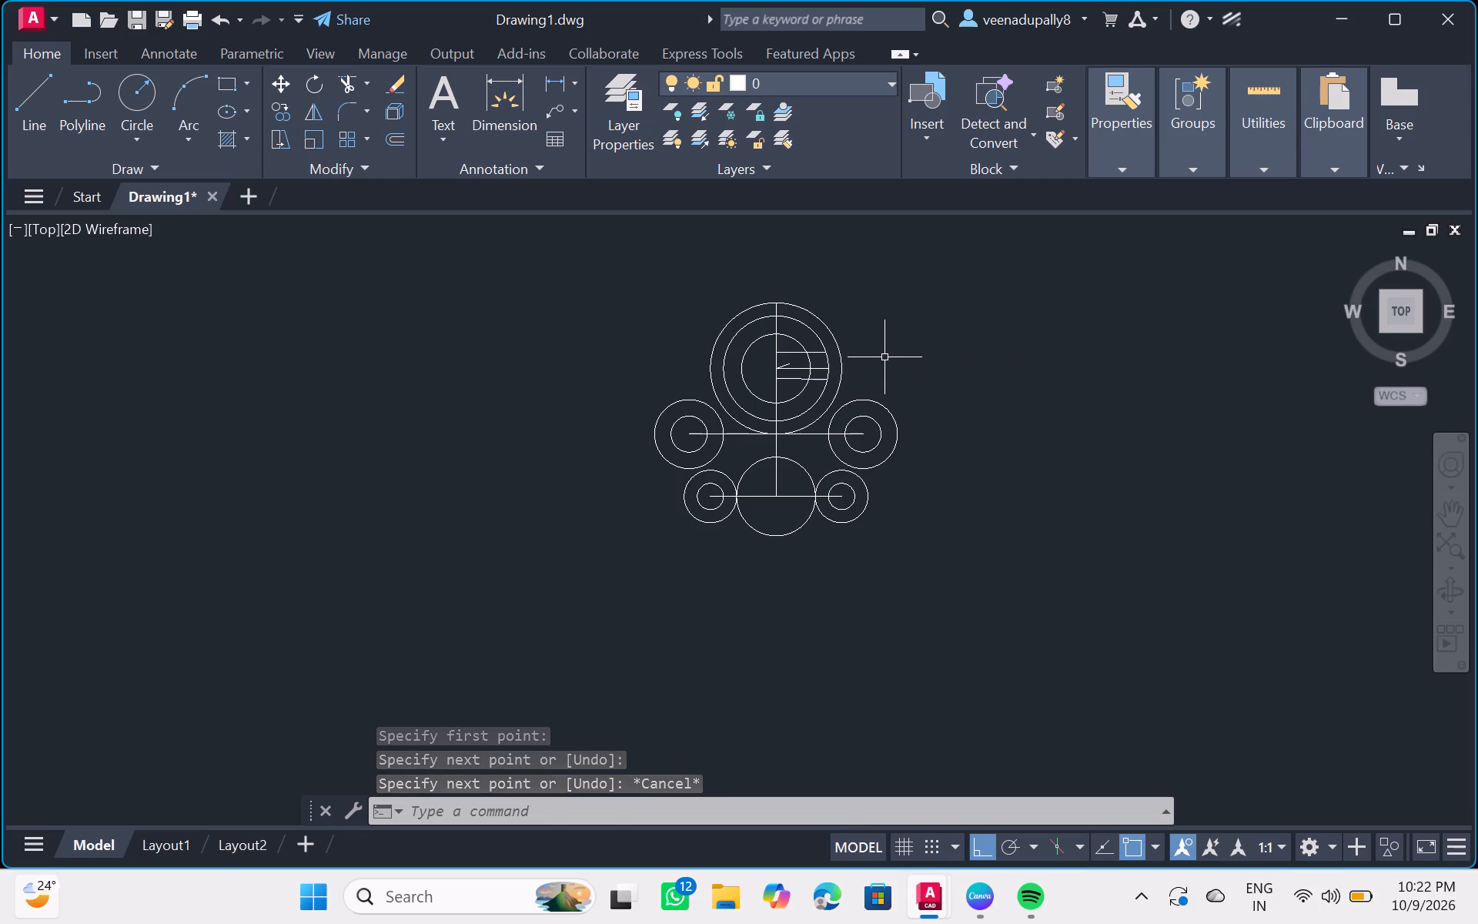
Delete the short slanted line at the upper circles' common centre.
scroll(884, 357, up, 1)
click(884, 357)
scroll(884, 357, up, 1)
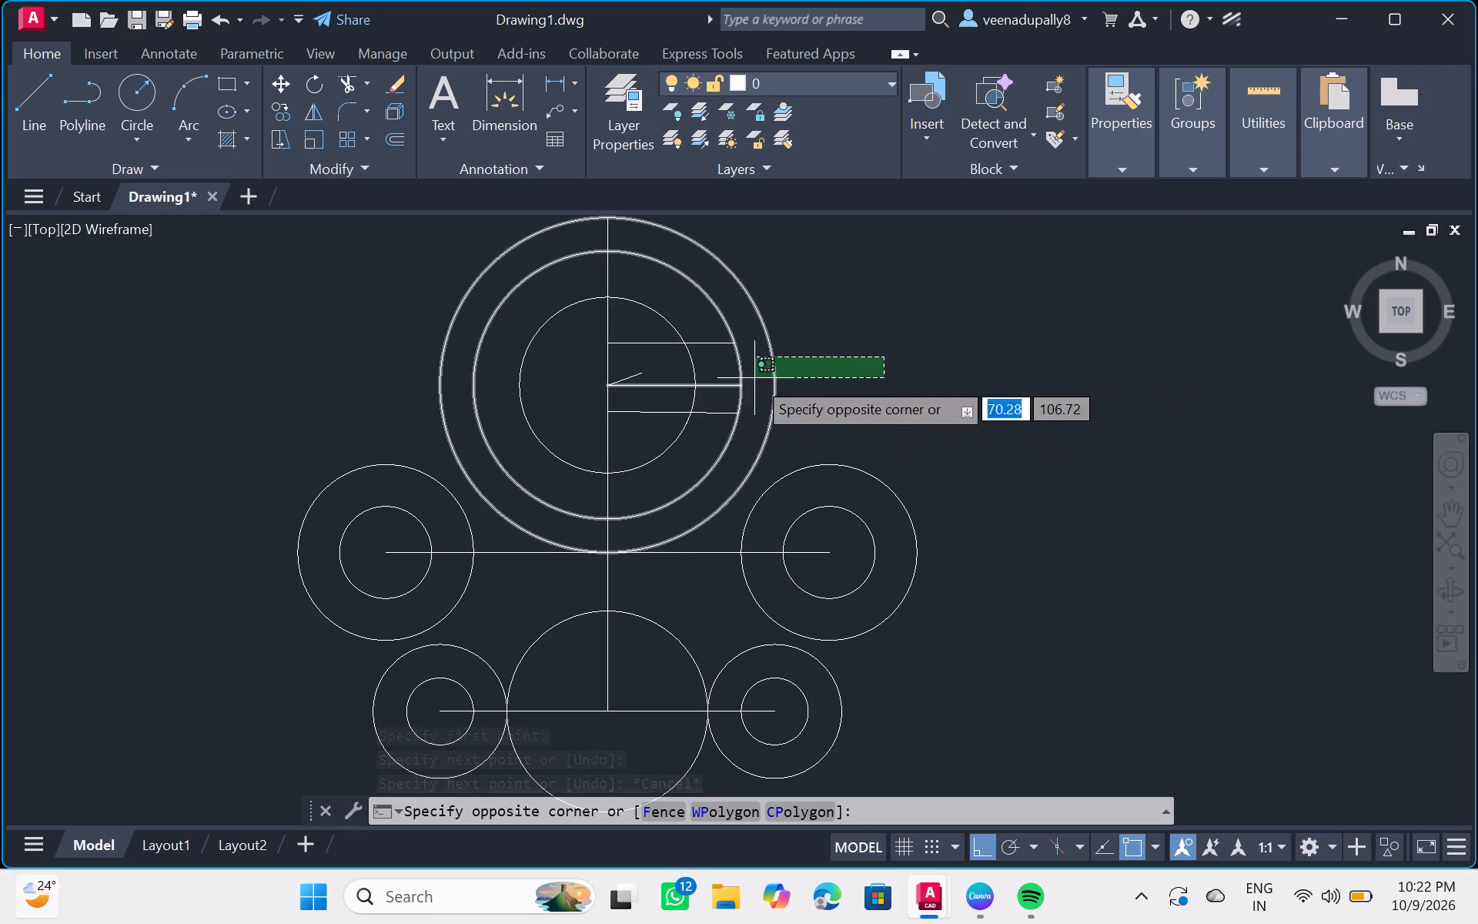
click(1019, 318)
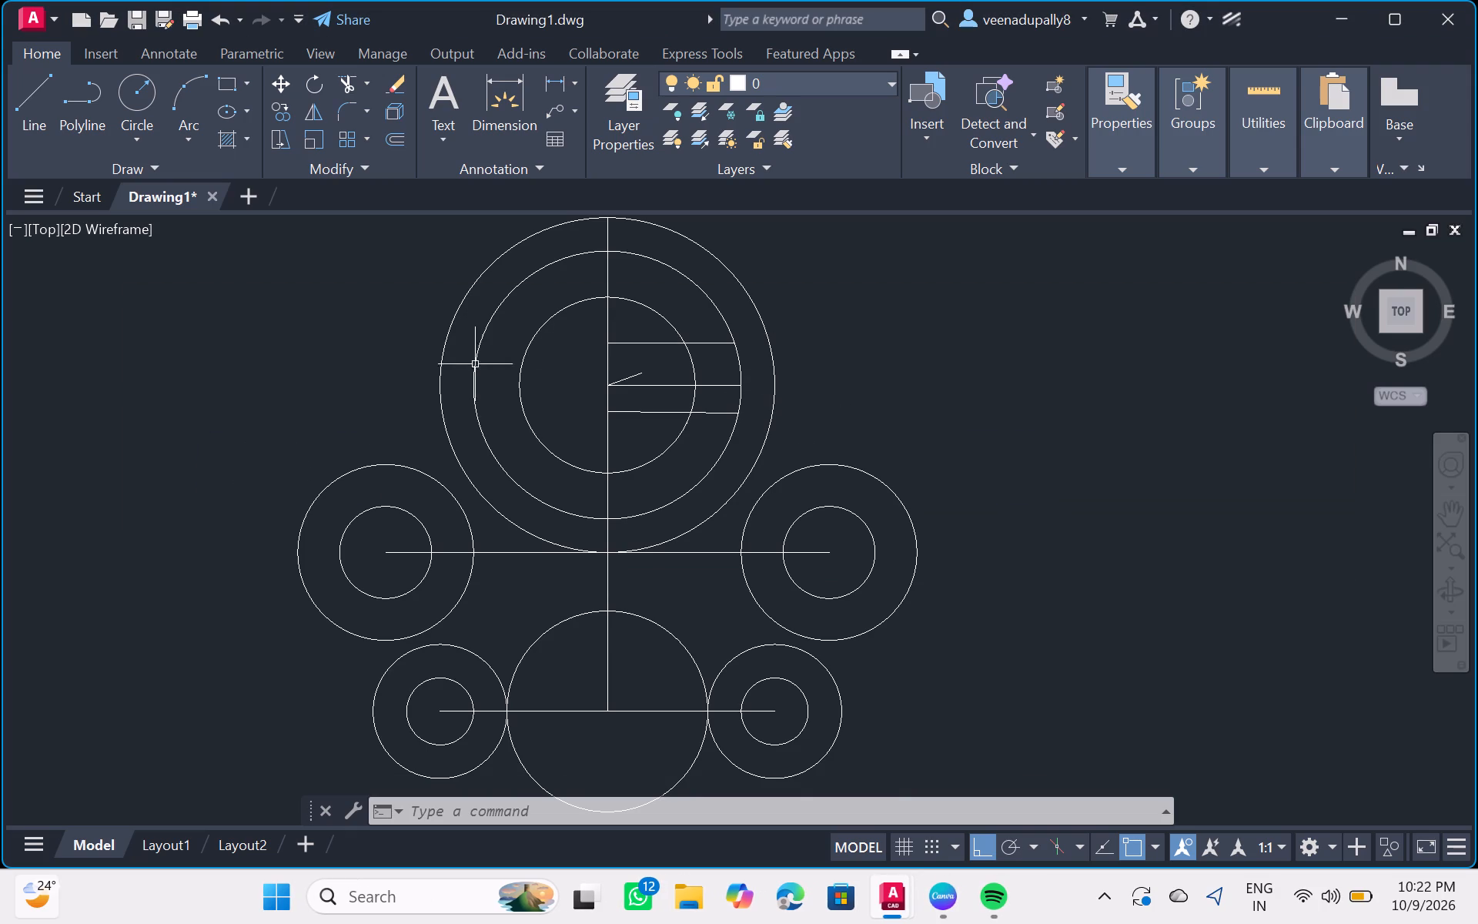
click(621, 378)
key(Delete)
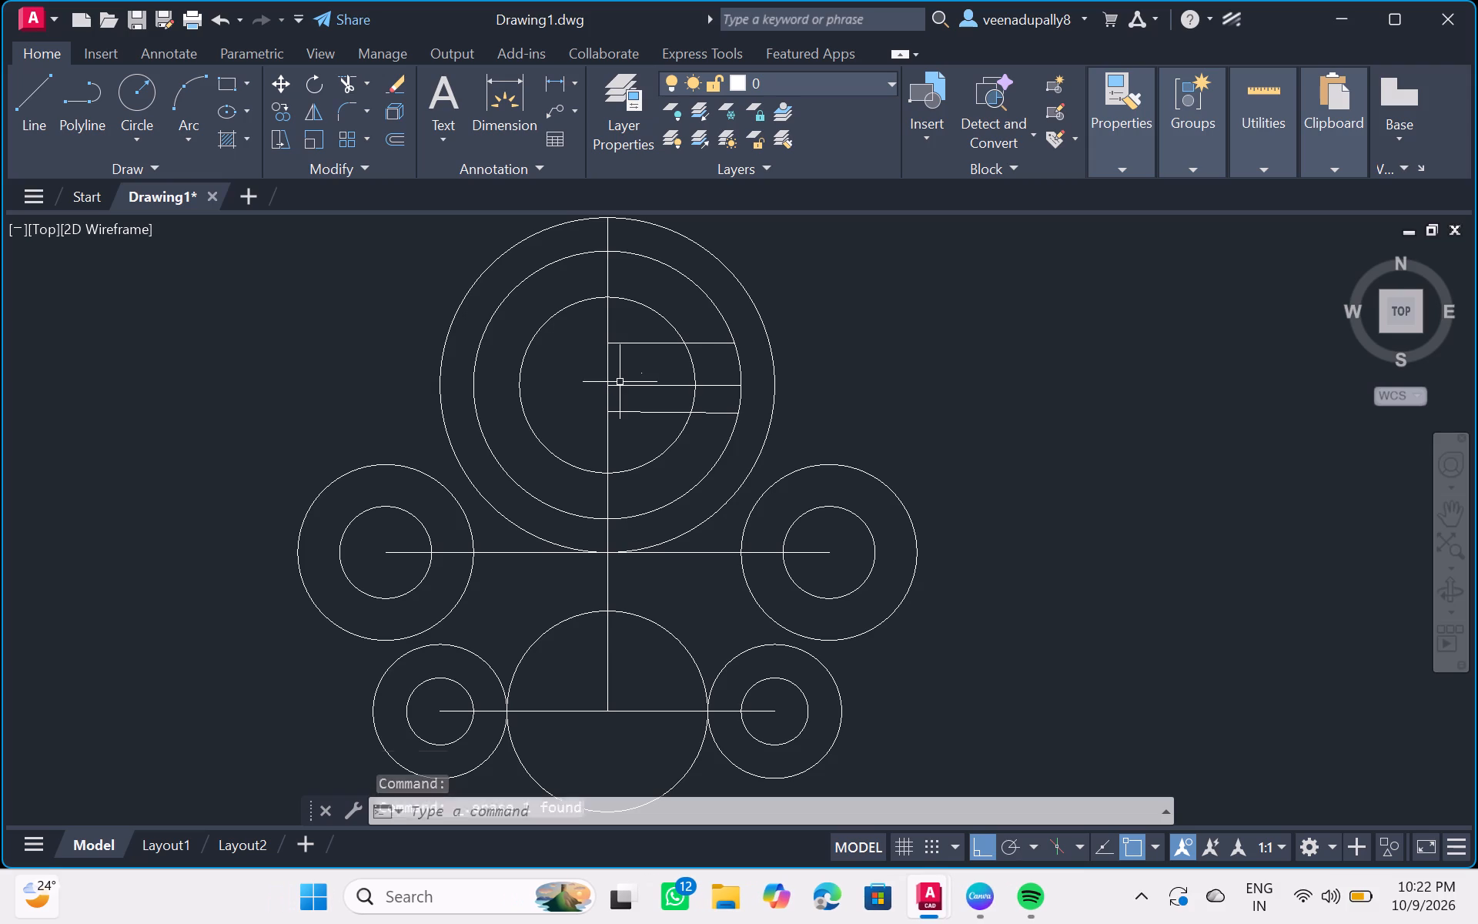
Delete the horizontal line through the upper centre, the line just below it and the tiny leftover segment beside the centre.
drag(620, 382, 698, 352)
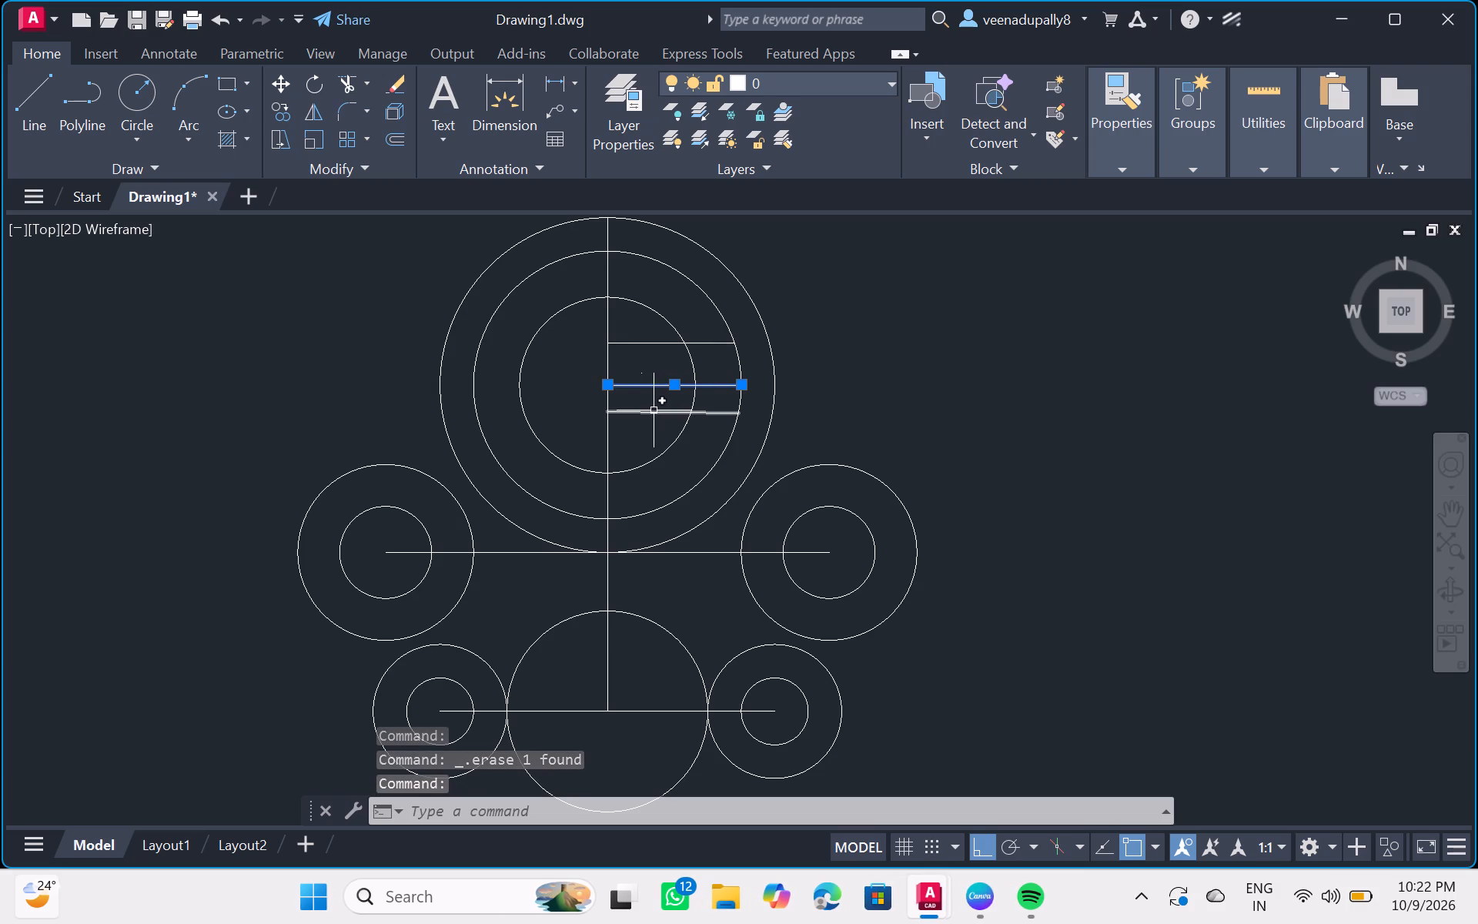
click(654, 411)
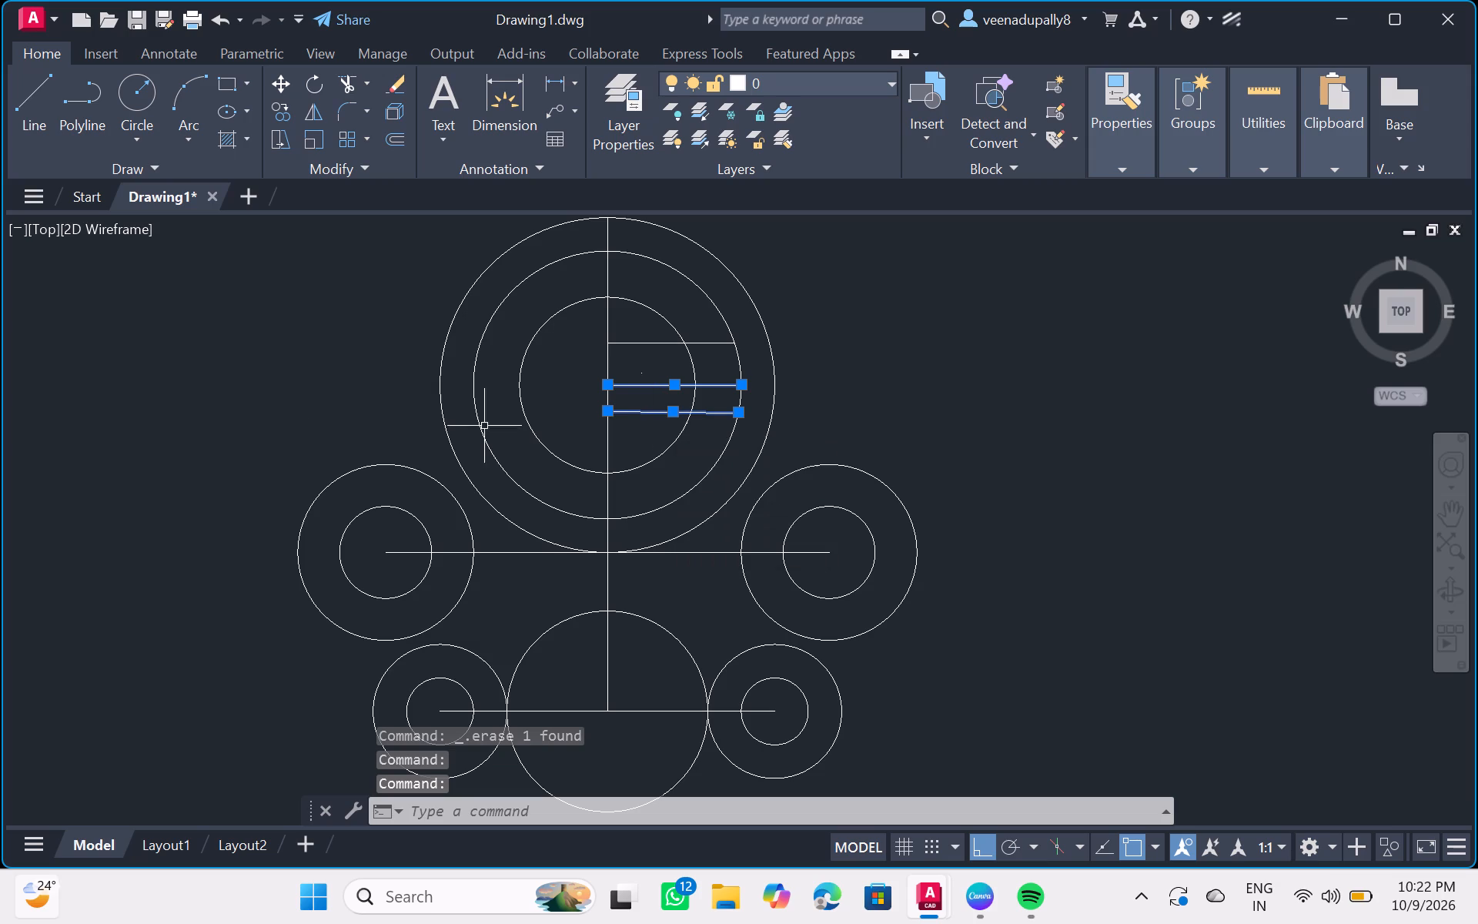
click(142, 408)
click(221, 465)
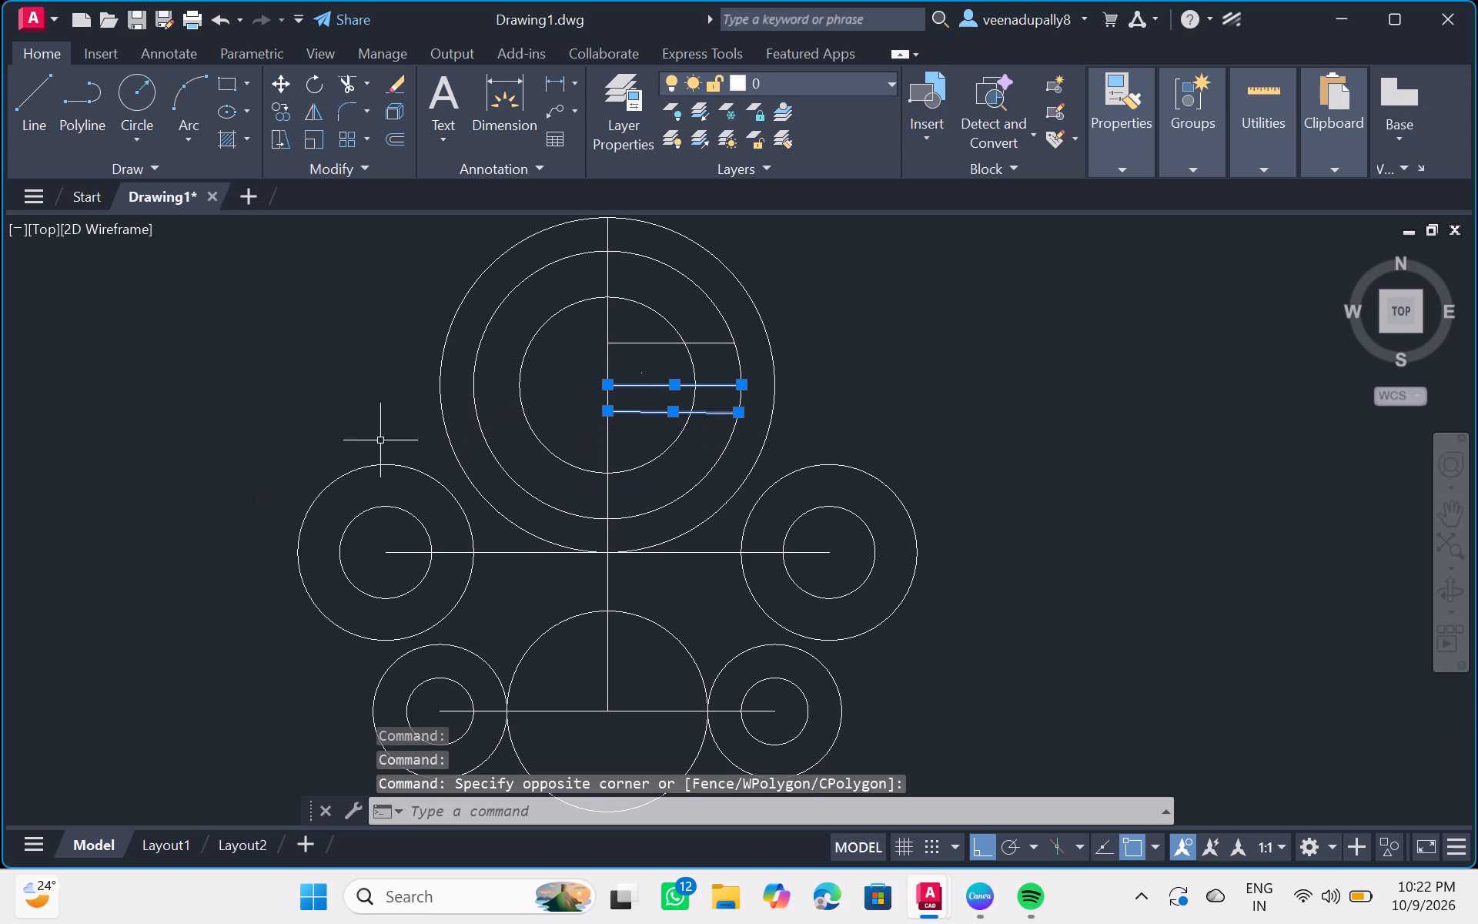
key(Escape)
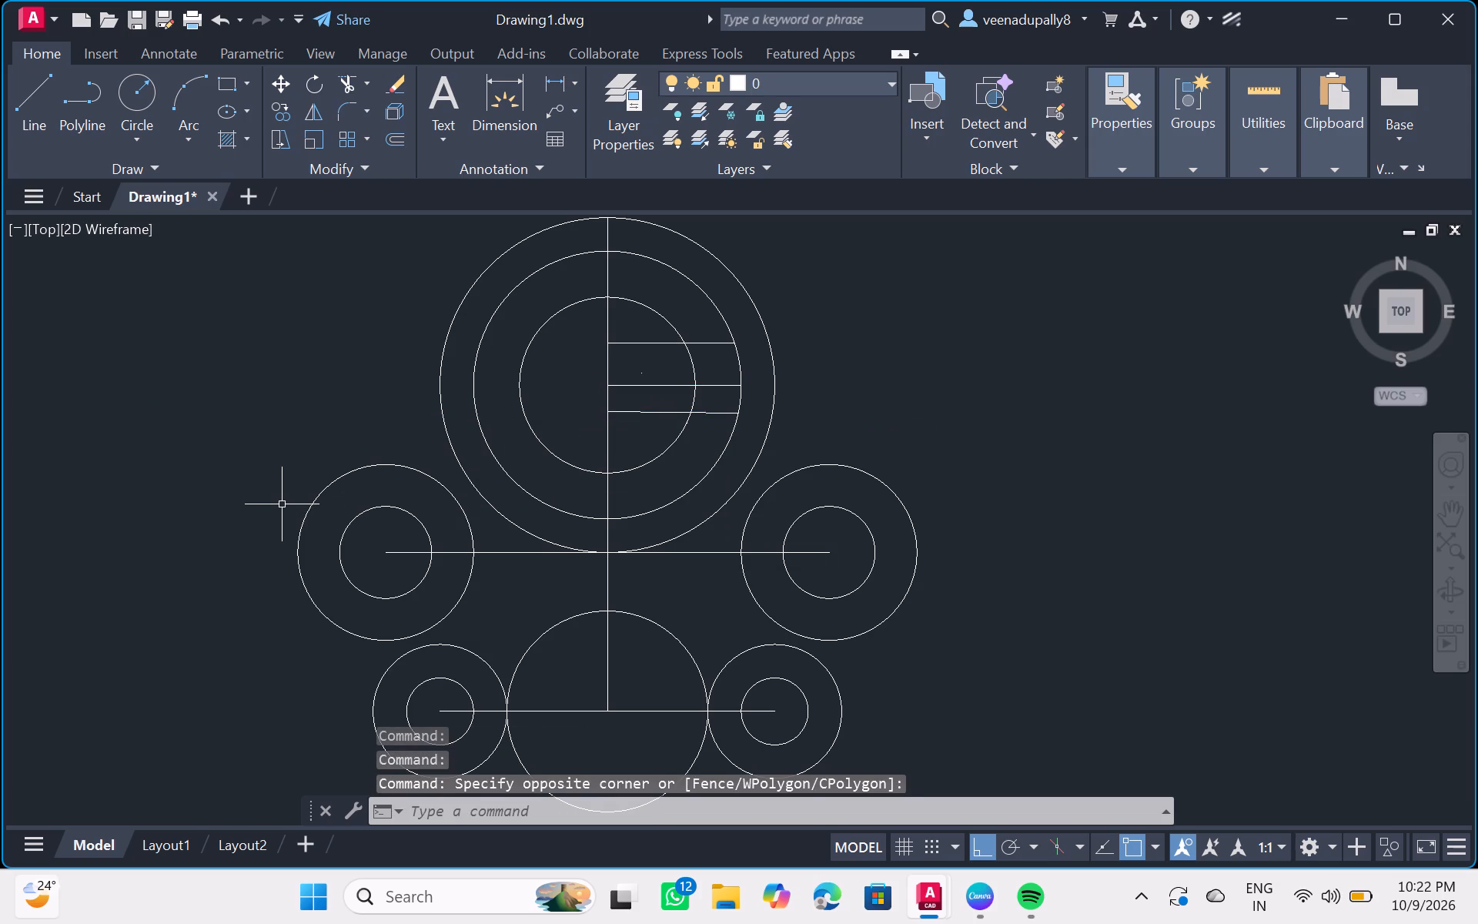
click(643, 375)
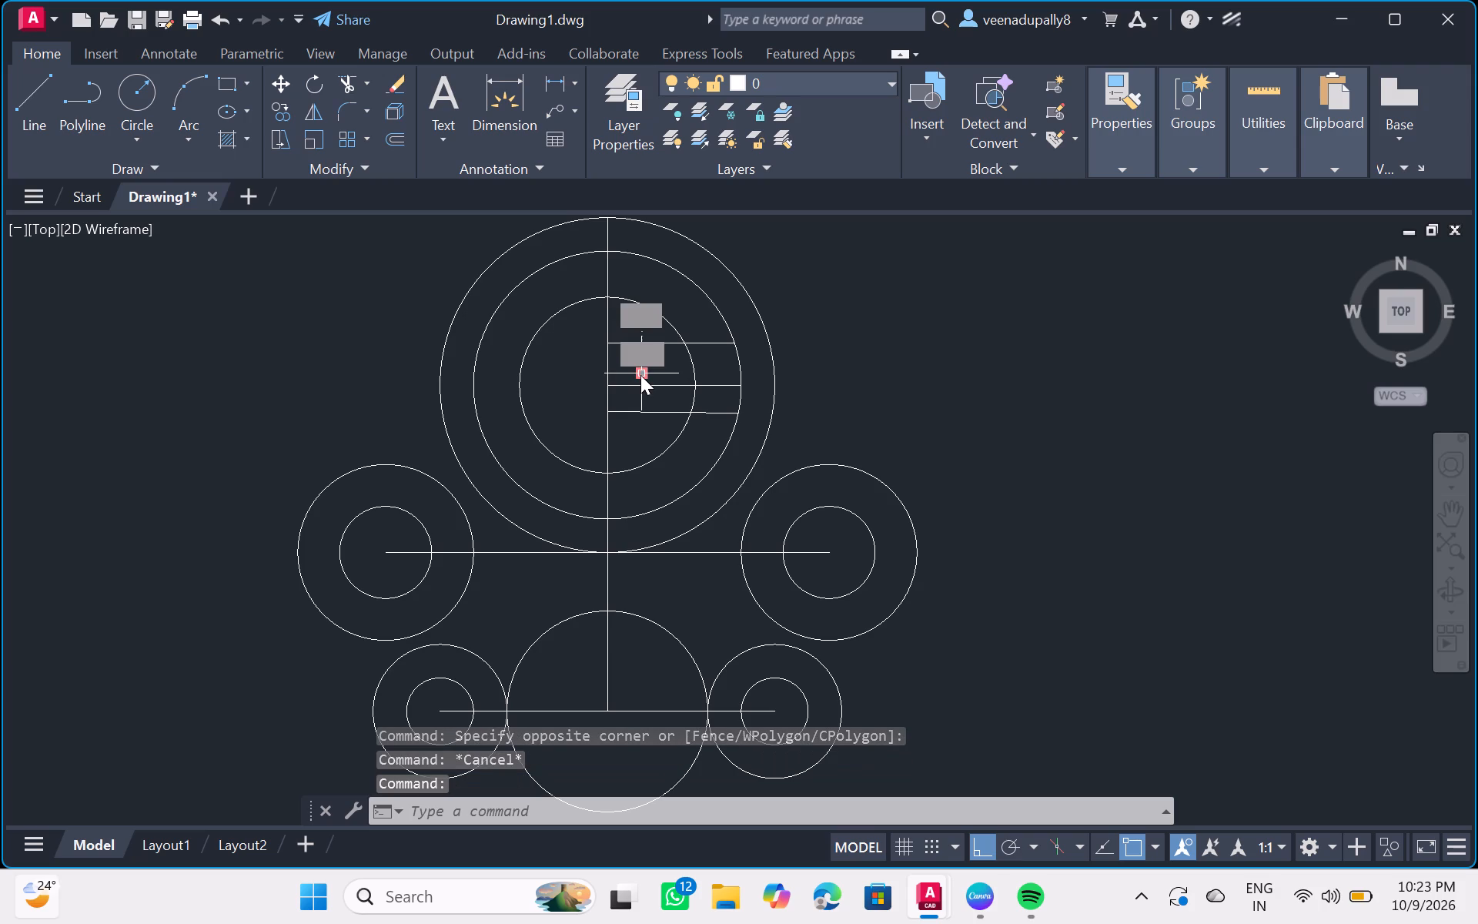
key(Delete)
drag(652, 383, 882, 283)
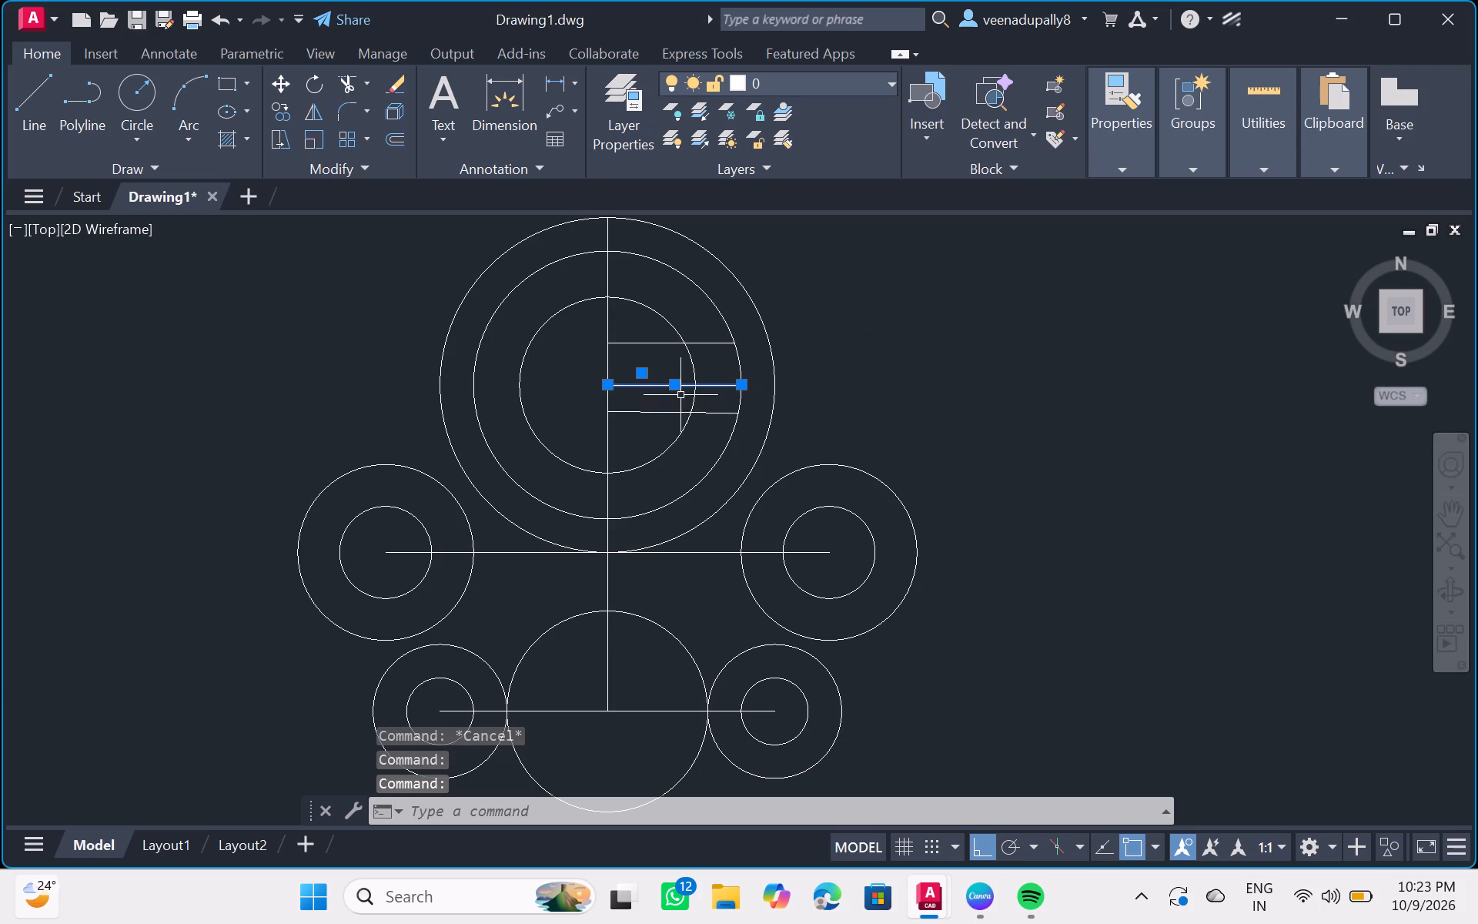
click(717, 413)
key(Delete)
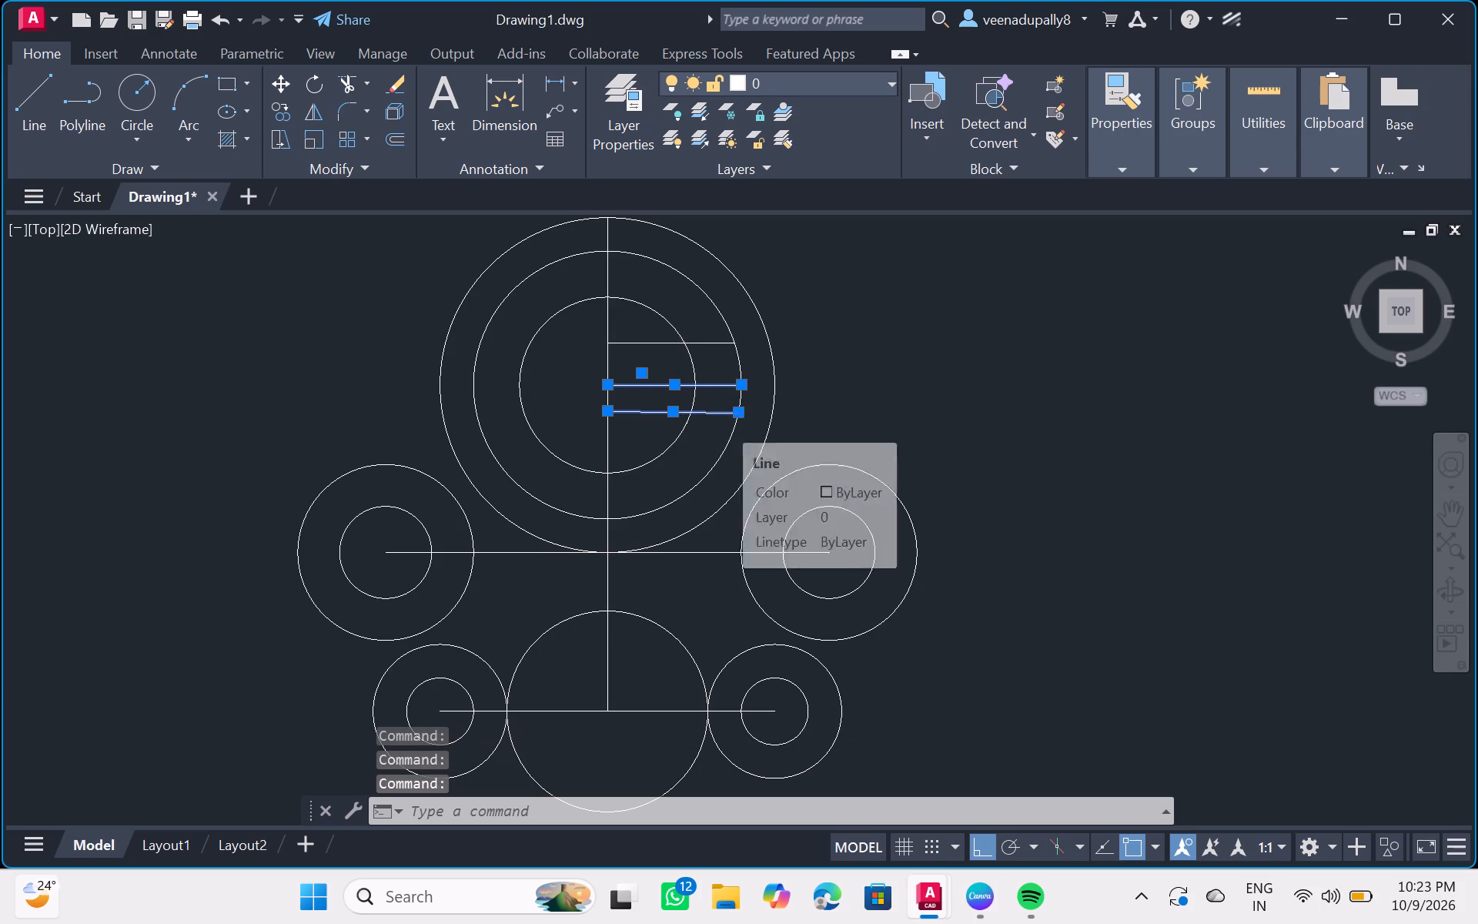
scroll(630, 428, right, 1)
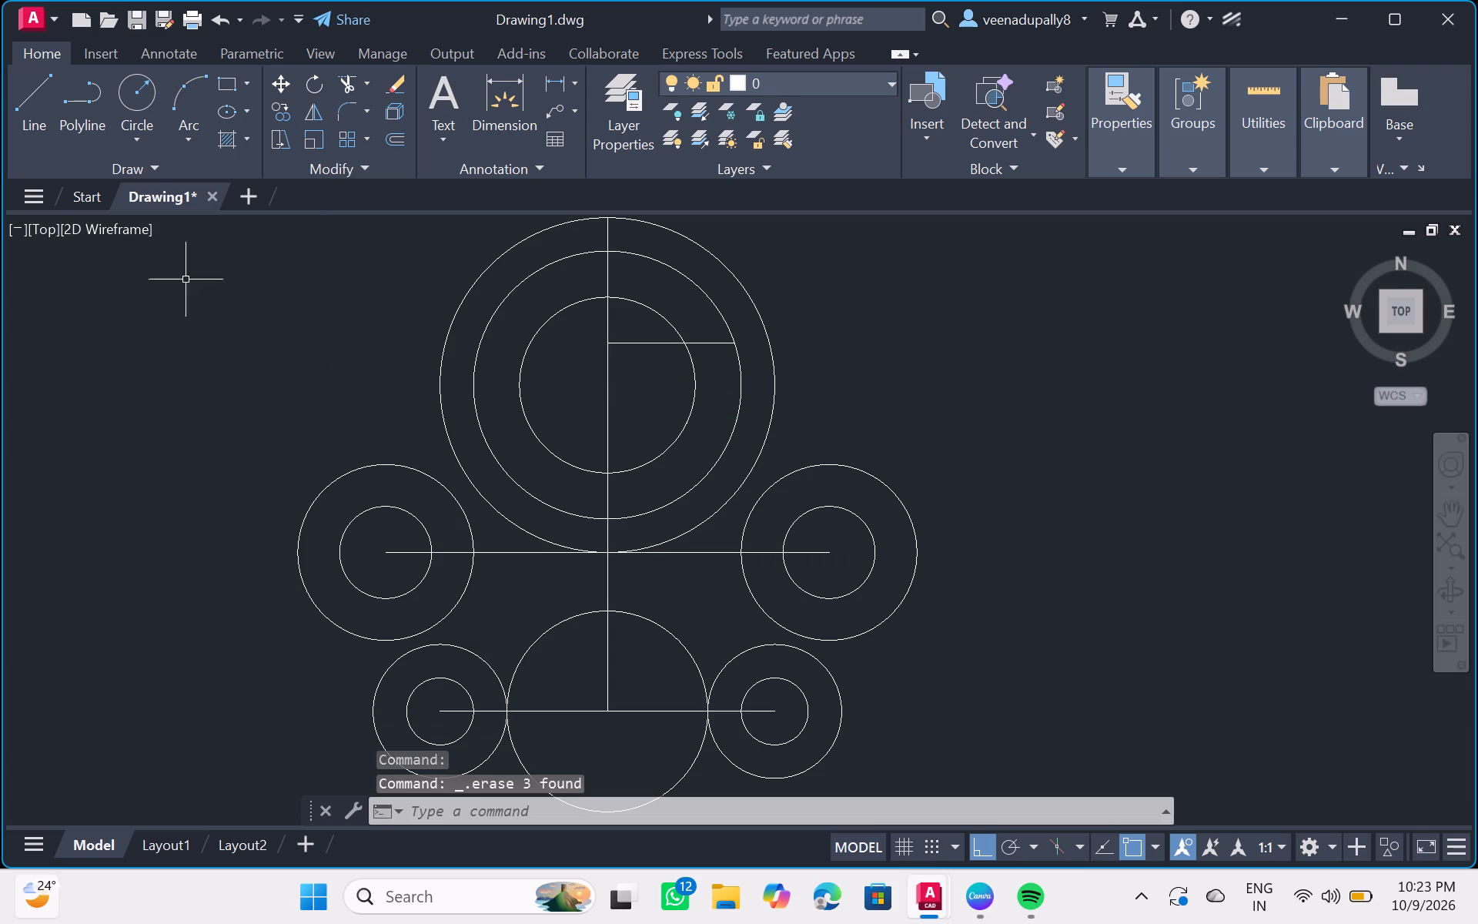
Draw a horizontal line about 39 mm long from the vertical centre line, just above the upper centre, to the outermost upper circle.
drag(106, 103, 38, 119)
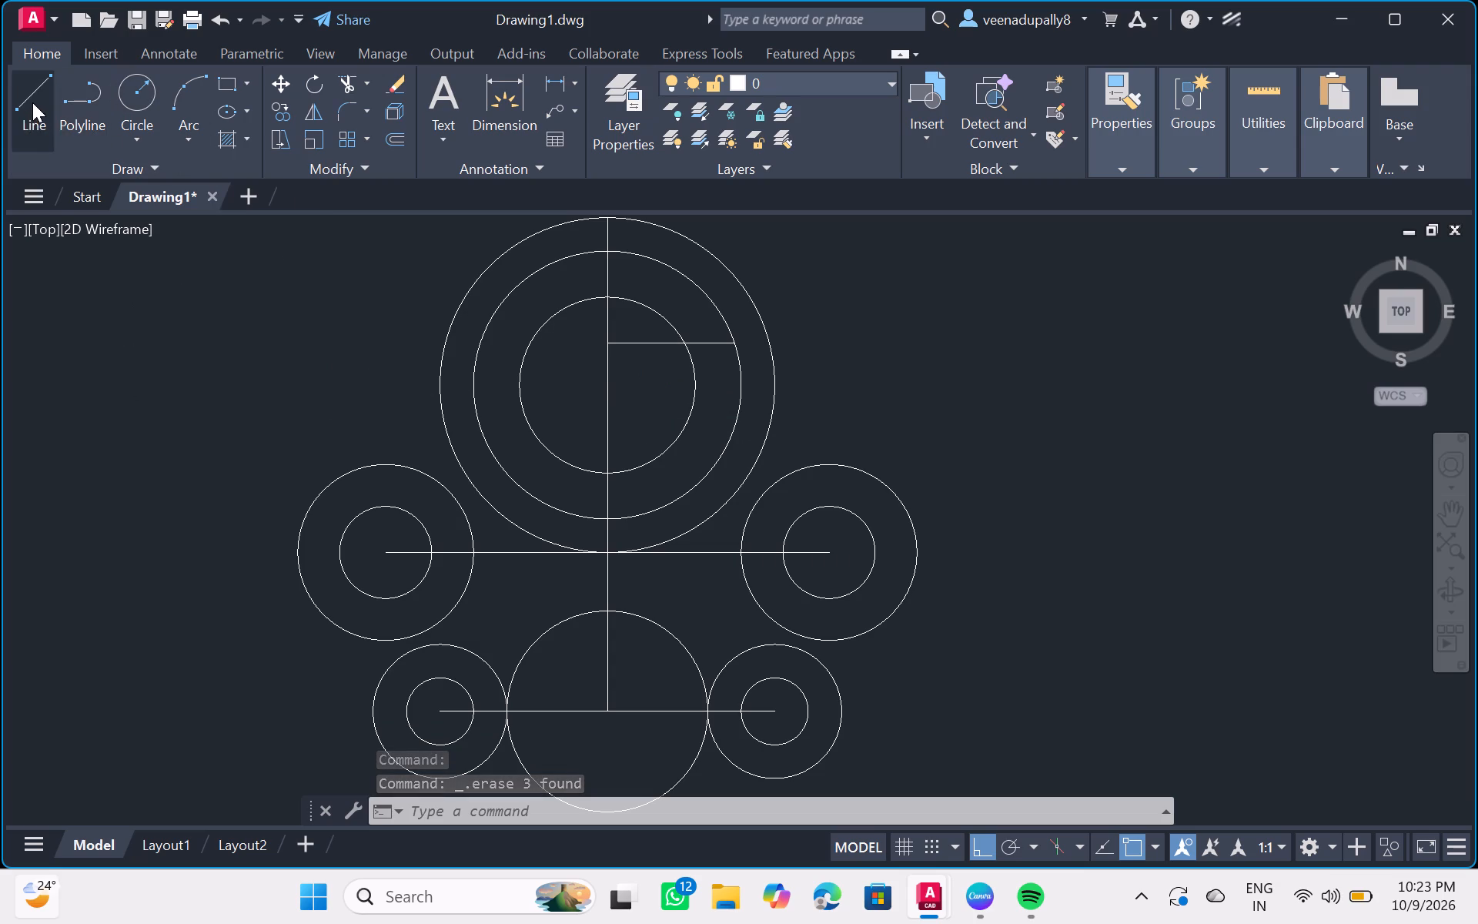
click(38, 102)
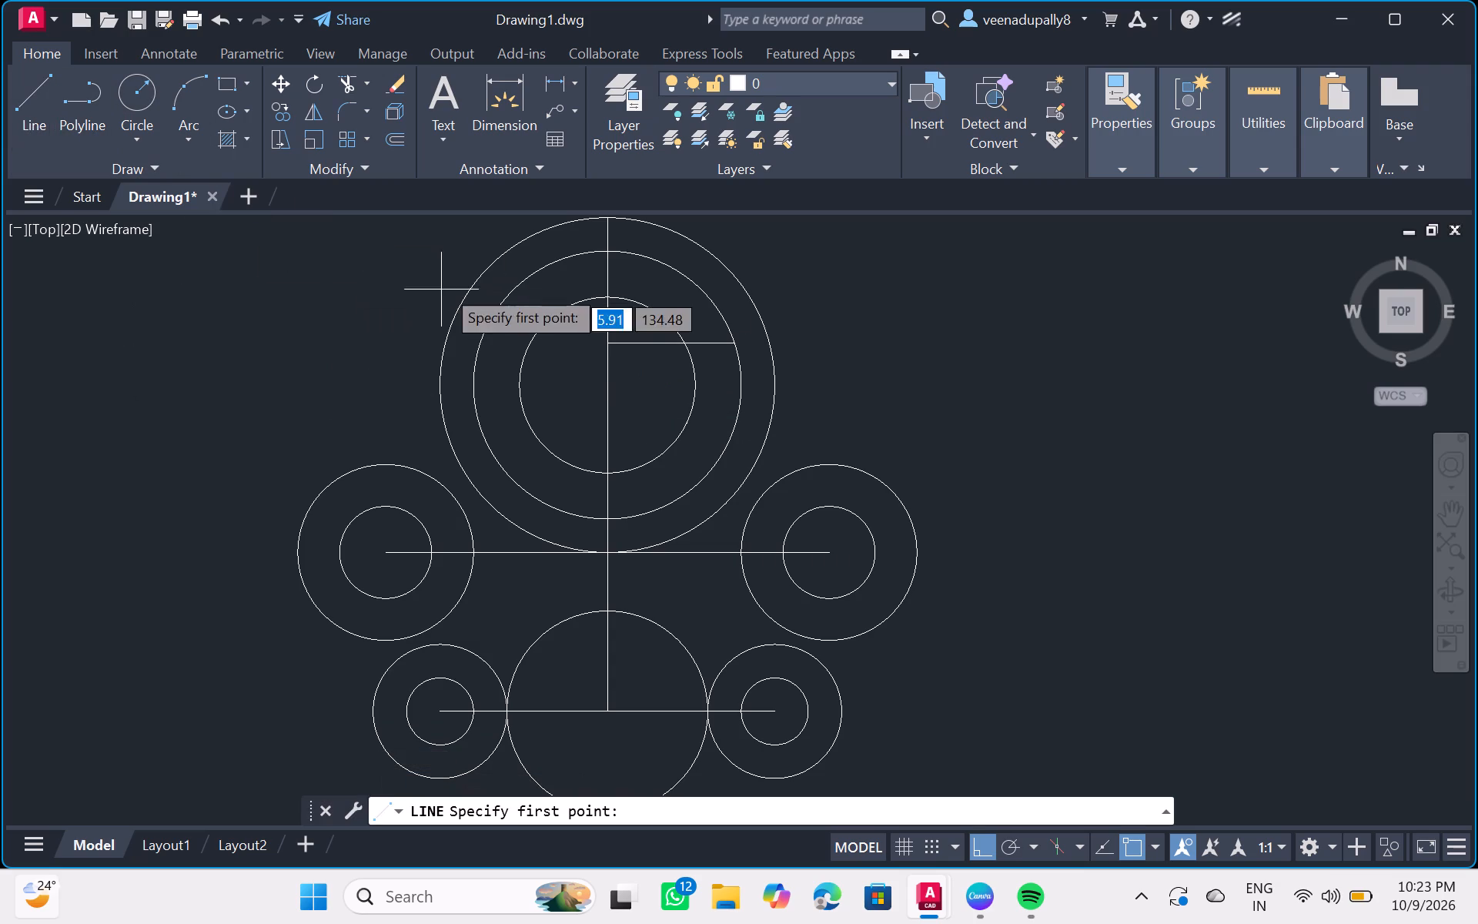
ctrl+click(607, 367)
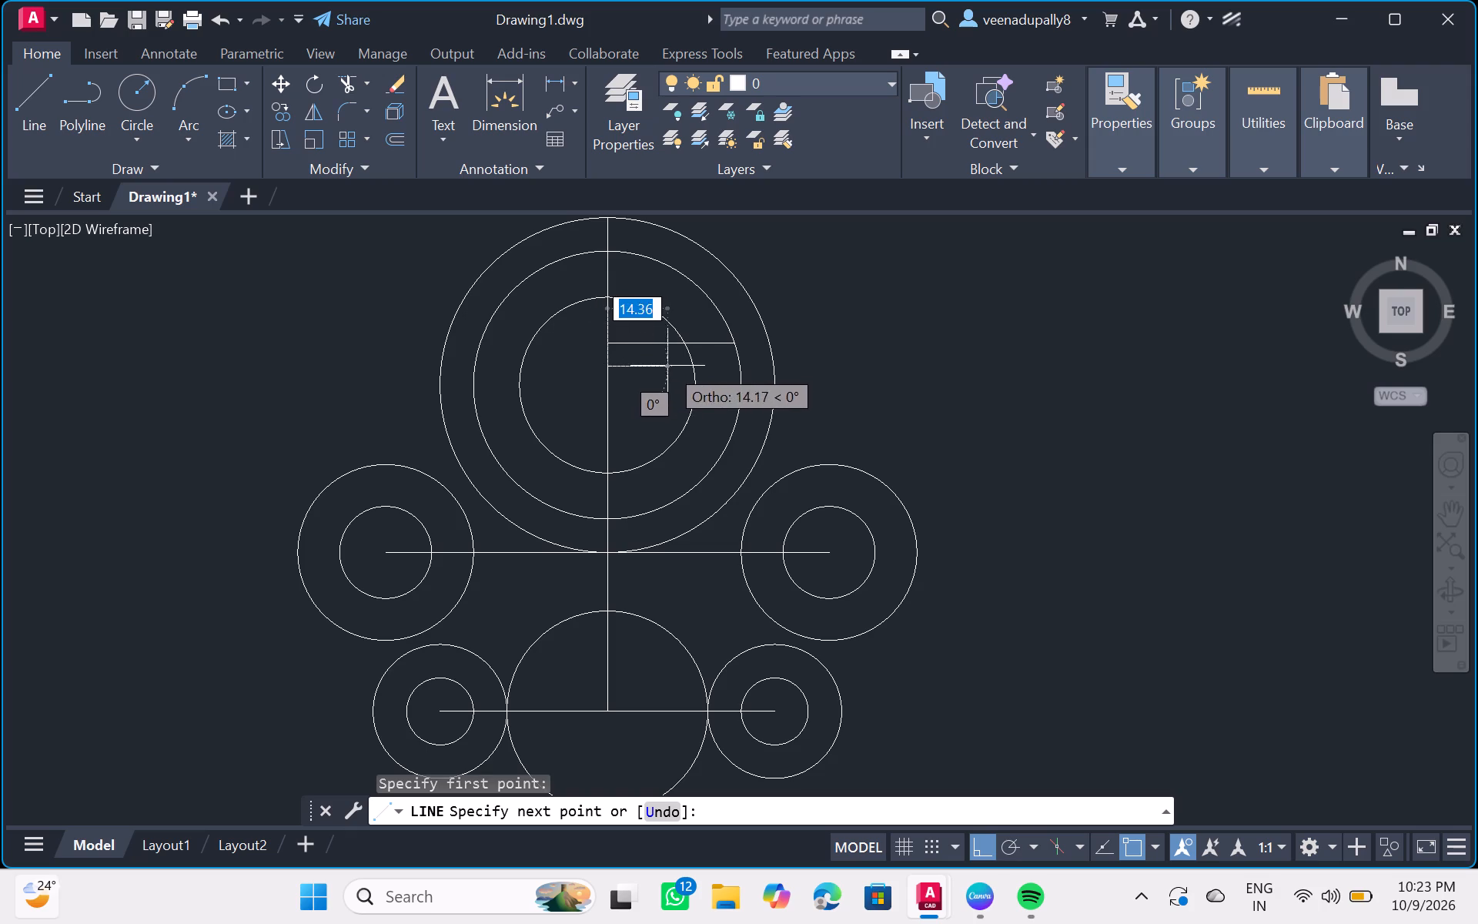
scroll(710, 359, left, 1)
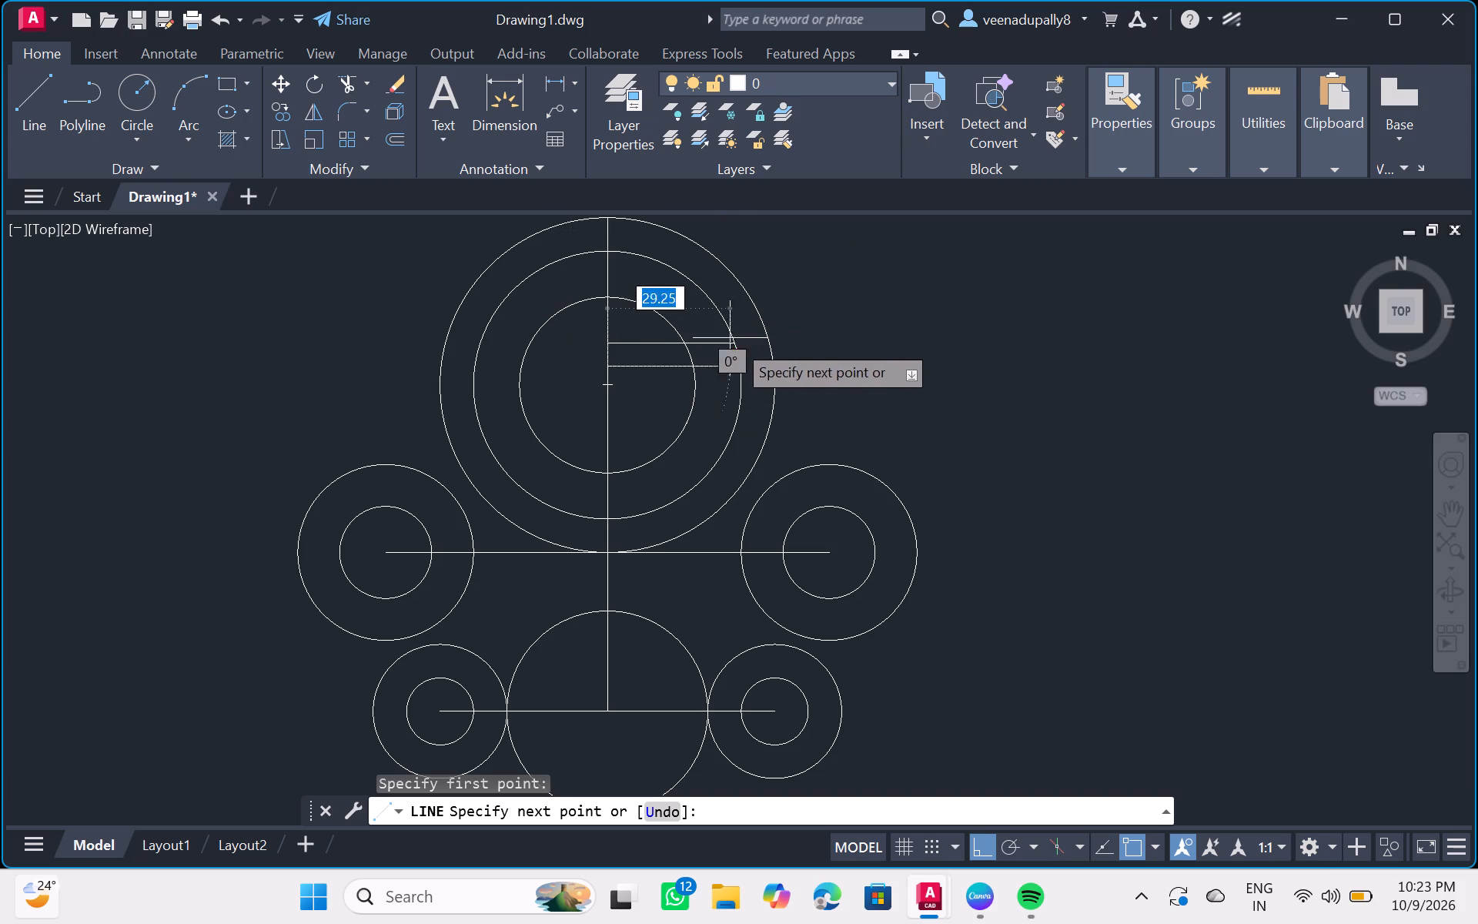
scroll(772, 420, down, 1)
scroll(782, 399, up, 1)
scroll(782, 399, down, 1)
scroll(782, 399, up, 1)
scroll(782, 399, down, 1)
scroll(782, 399, up, 1)
scroll(782, 399, down, 1)
scroll(782, 399, up, 1)
scroll(782, 399, down, 1)
scroll(782, 399, up, 1)
scroll(782, 399, down, 1)
scroll(782, 399, up, 1)
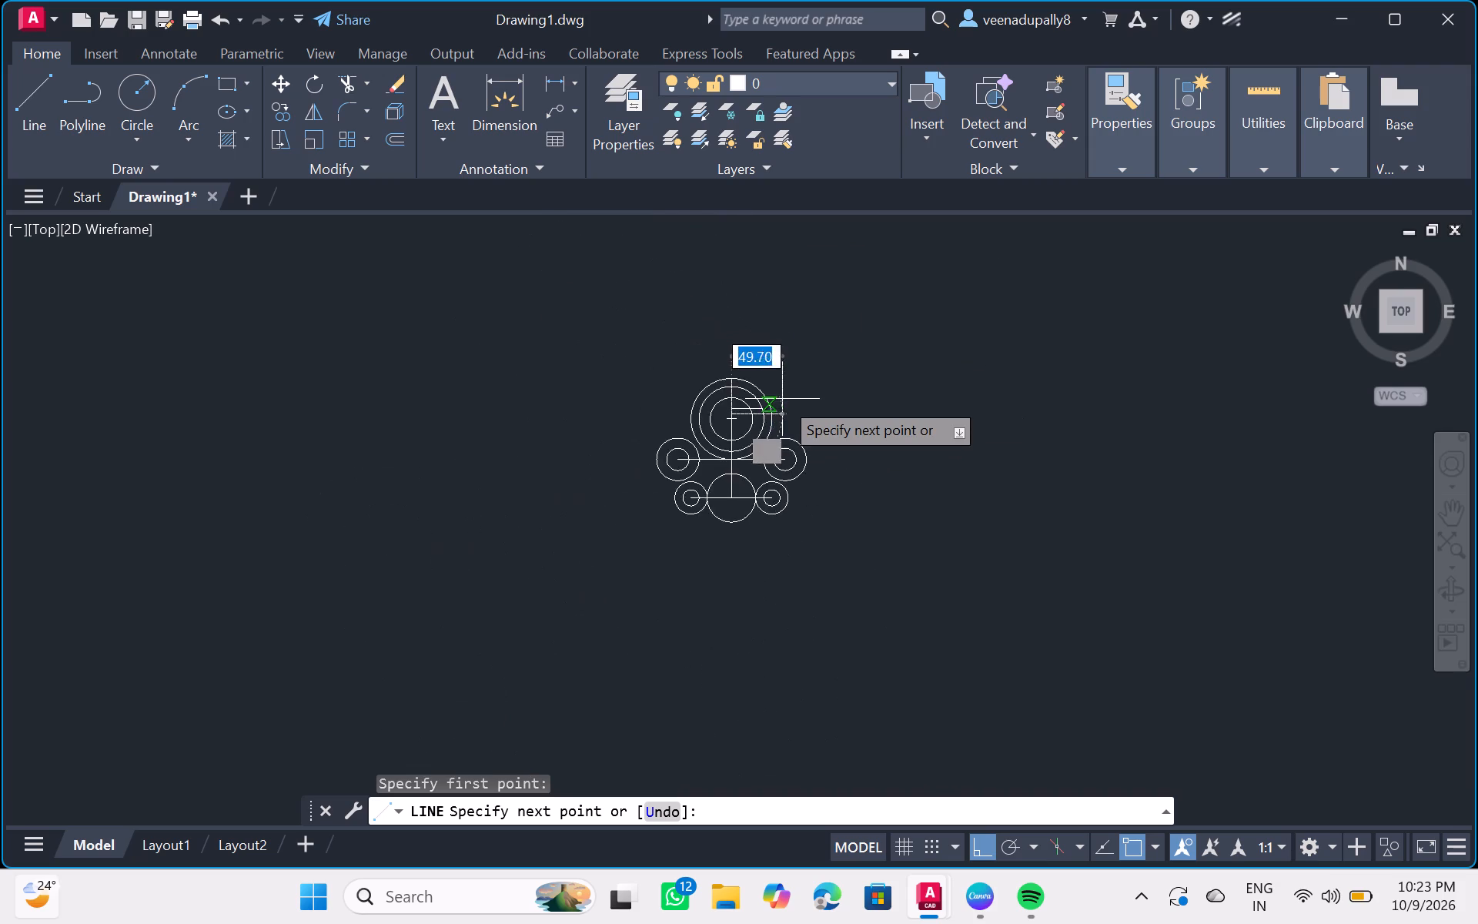
scroll(782, 399, down, 1)
scroll(782, 399, up, 1)
scroll(782, 399, down, 1)
scroll(782, 399, up, 1)
scroll(781, 399, down, 1)
scroll(781, 399, up, 1)
scroll(781, 399, down, 1)
scroll(781, 399, up, 1)
scroll(781, 399, down, 1)
scroll(781, 399, up, 1)
scroll(781, 399, down, 1)
scroll(781, 399, up, 1)
scroll(781, 399, down, 1)
scroll(781, 399, up, 3)
scroll(781, 399, down, 1)
scroll(781, 399, up, 1)
scroll(781, 399, down, 1)
scroll(781, 399, up, 1)
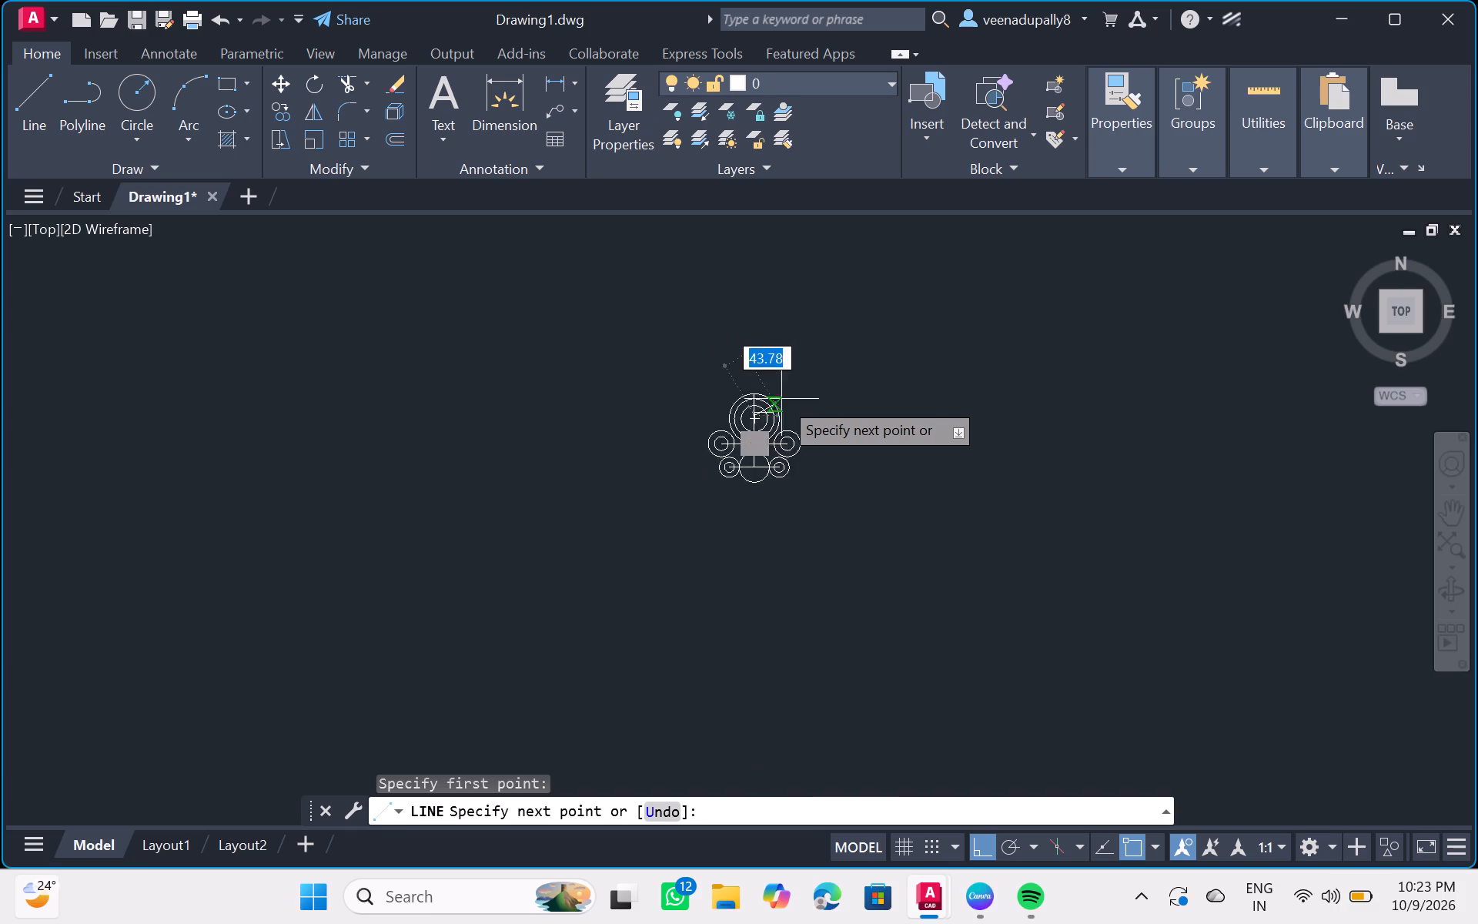
scroll(781, 399, up, 1)
scroll(781, 399, down, 1)
scroll(778, 399, up, 1)
scroll(777, 399, down, 1)
scroll(777, 399, up, 1)
scroll(776, 399, down, 1)
scroll(776, 399, up, 1)
scroll(776, 399, down, 1)
scroll(776, 399, up, 1)
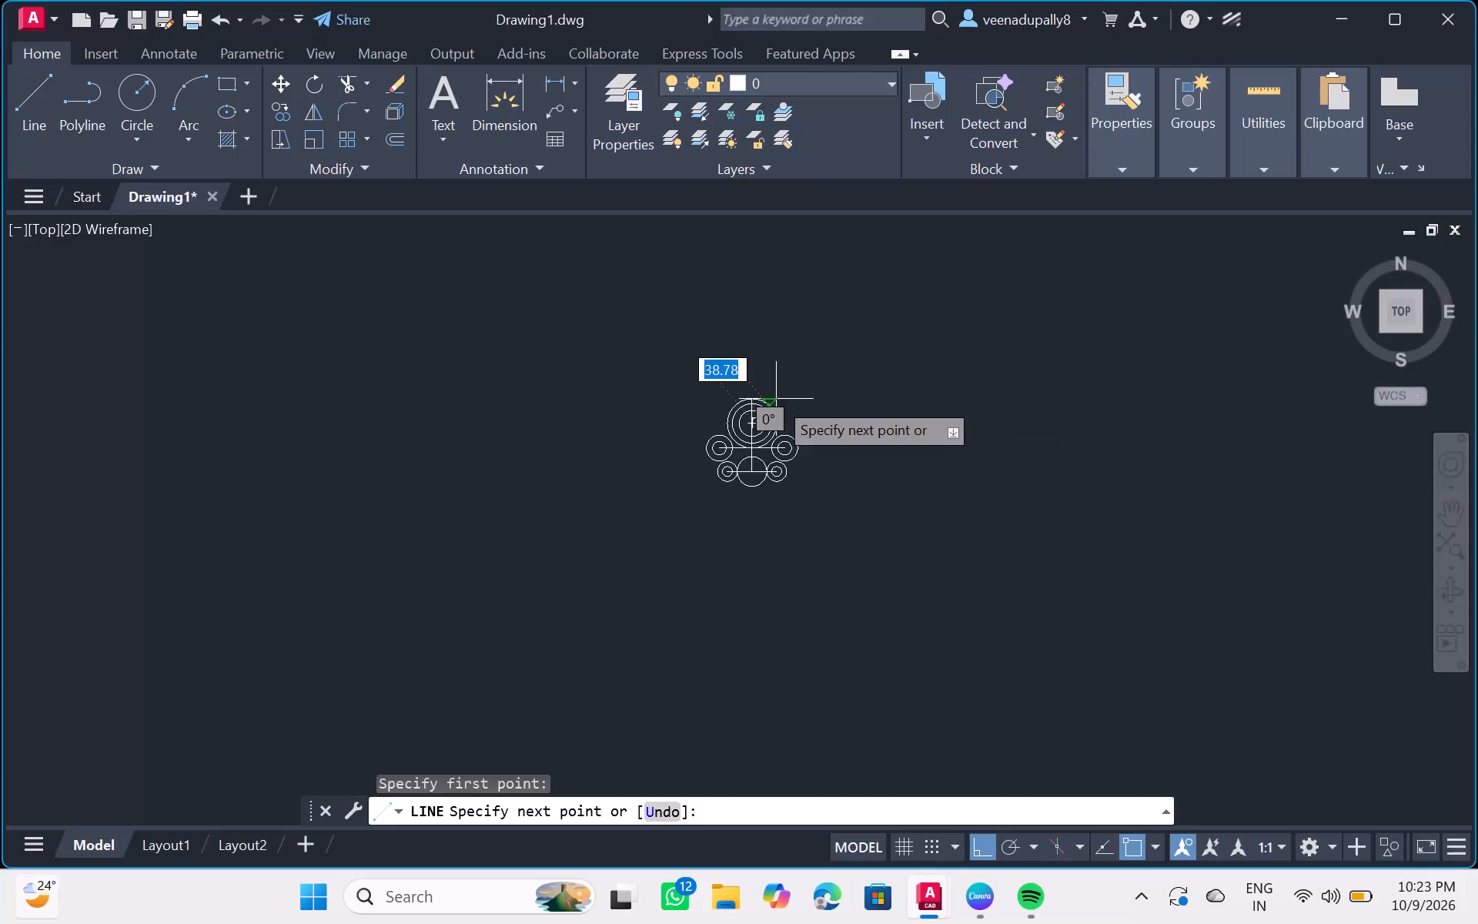
scroll(776, 399, up, 2)
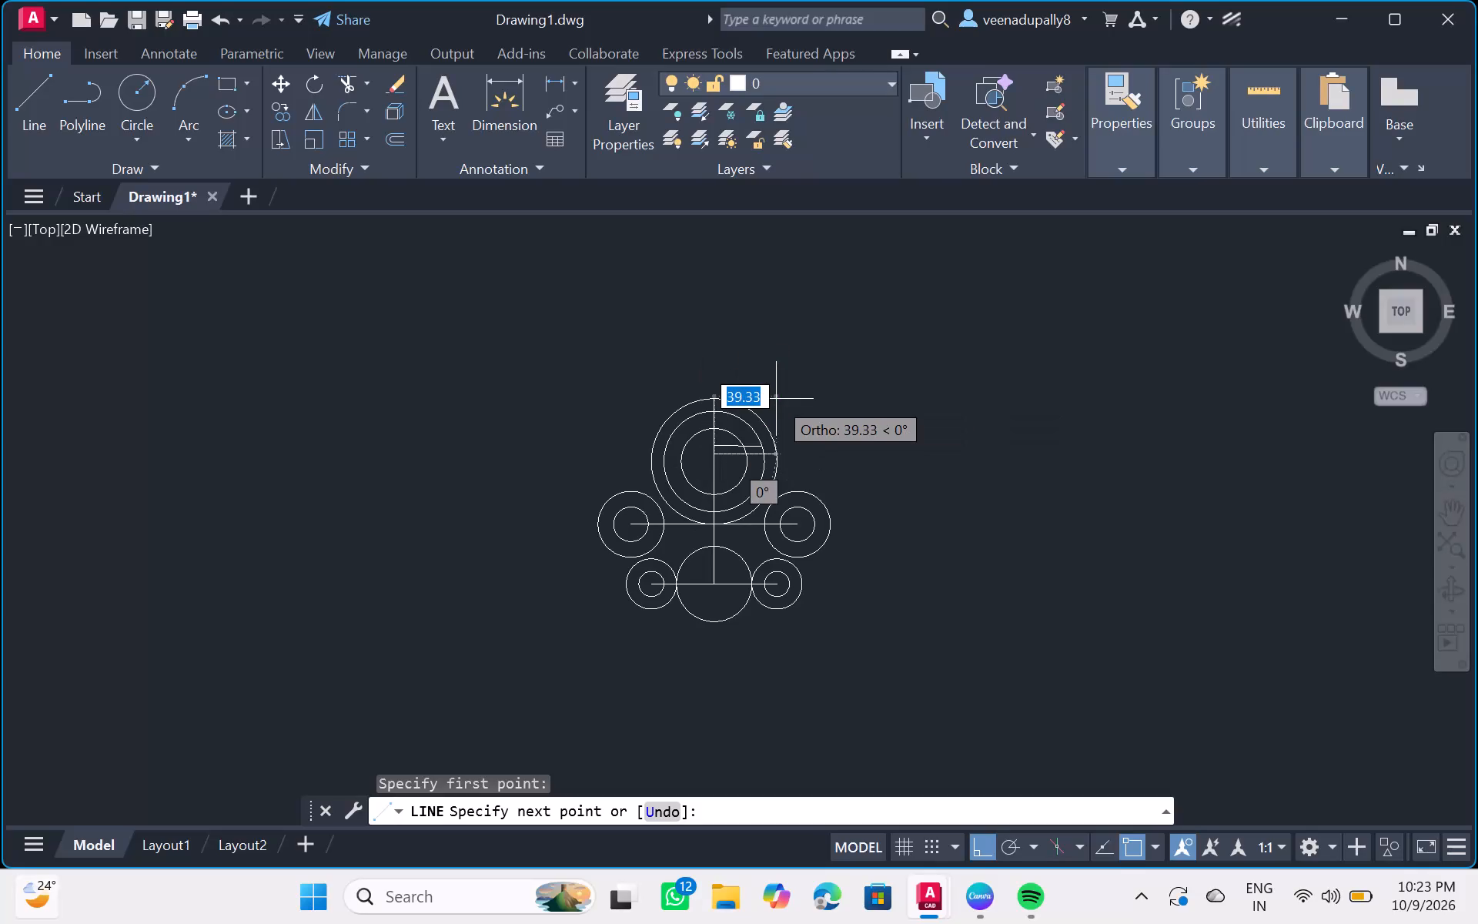
click(776, 399)
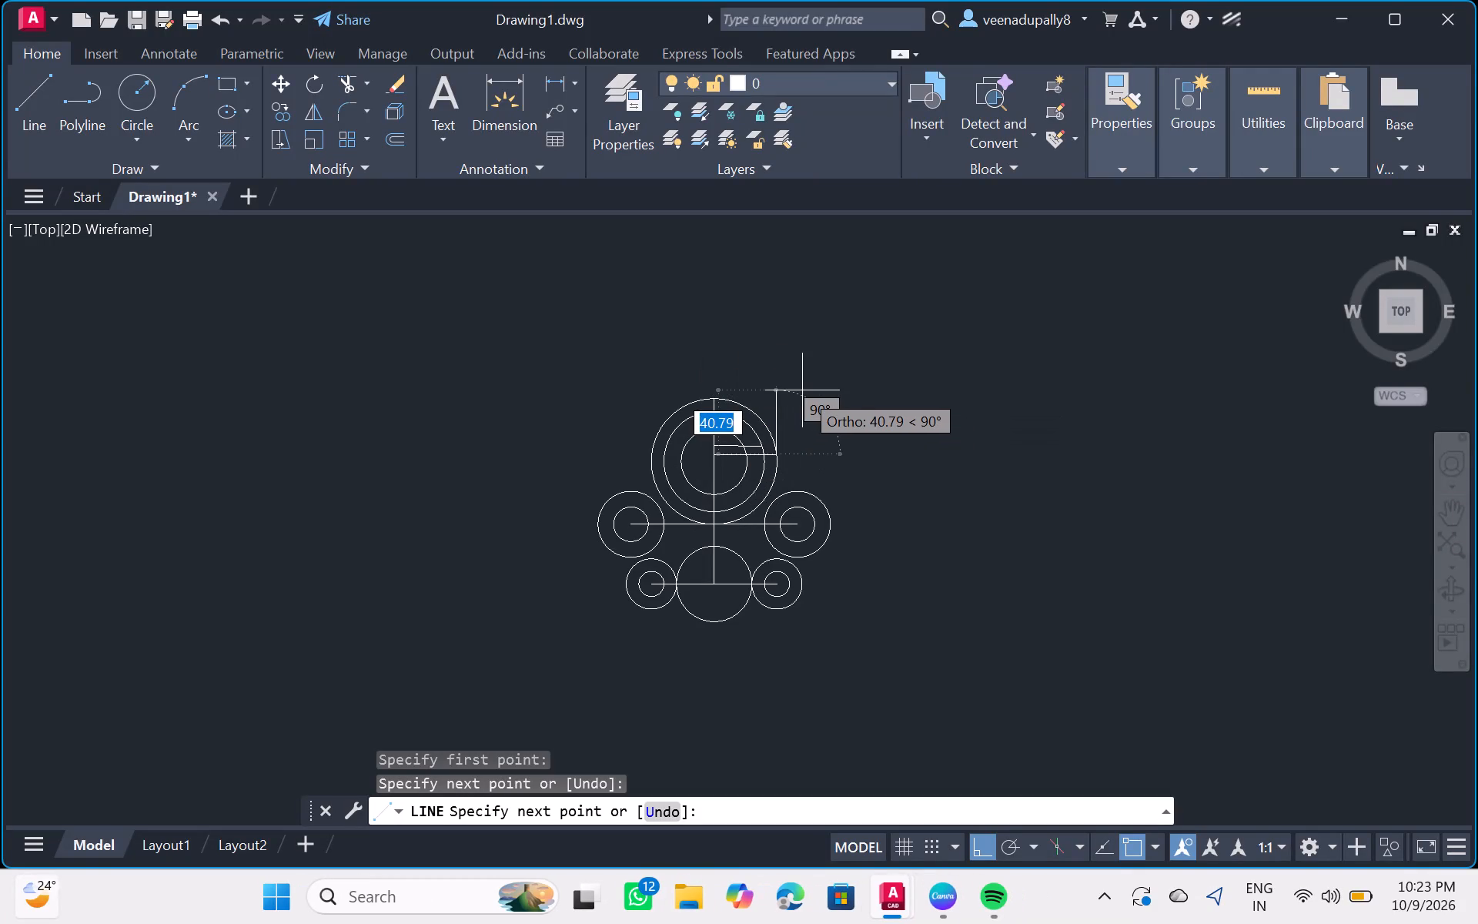
key(Escape)
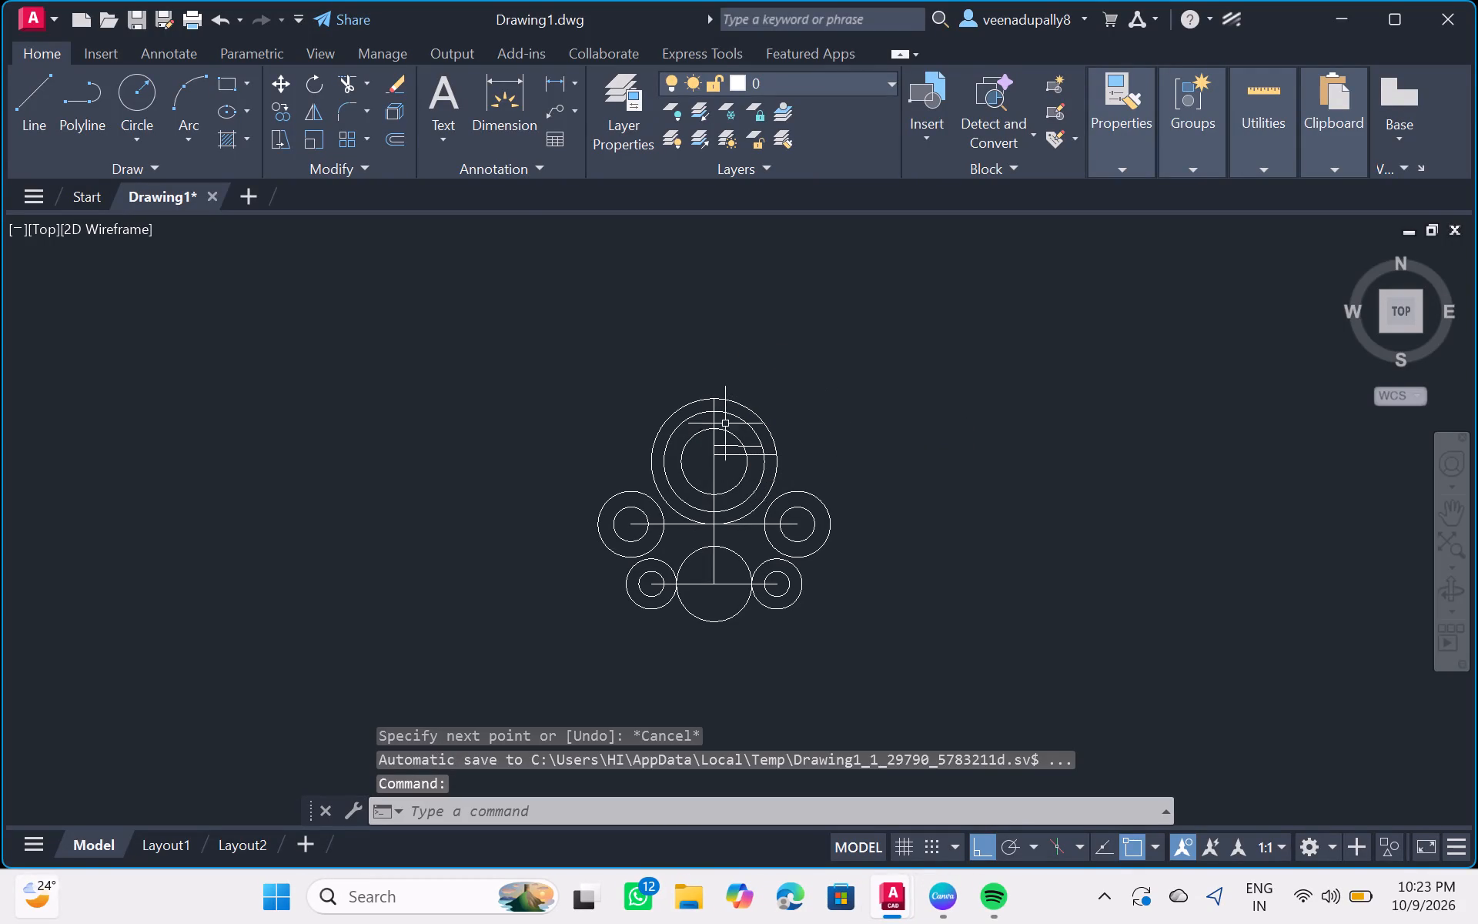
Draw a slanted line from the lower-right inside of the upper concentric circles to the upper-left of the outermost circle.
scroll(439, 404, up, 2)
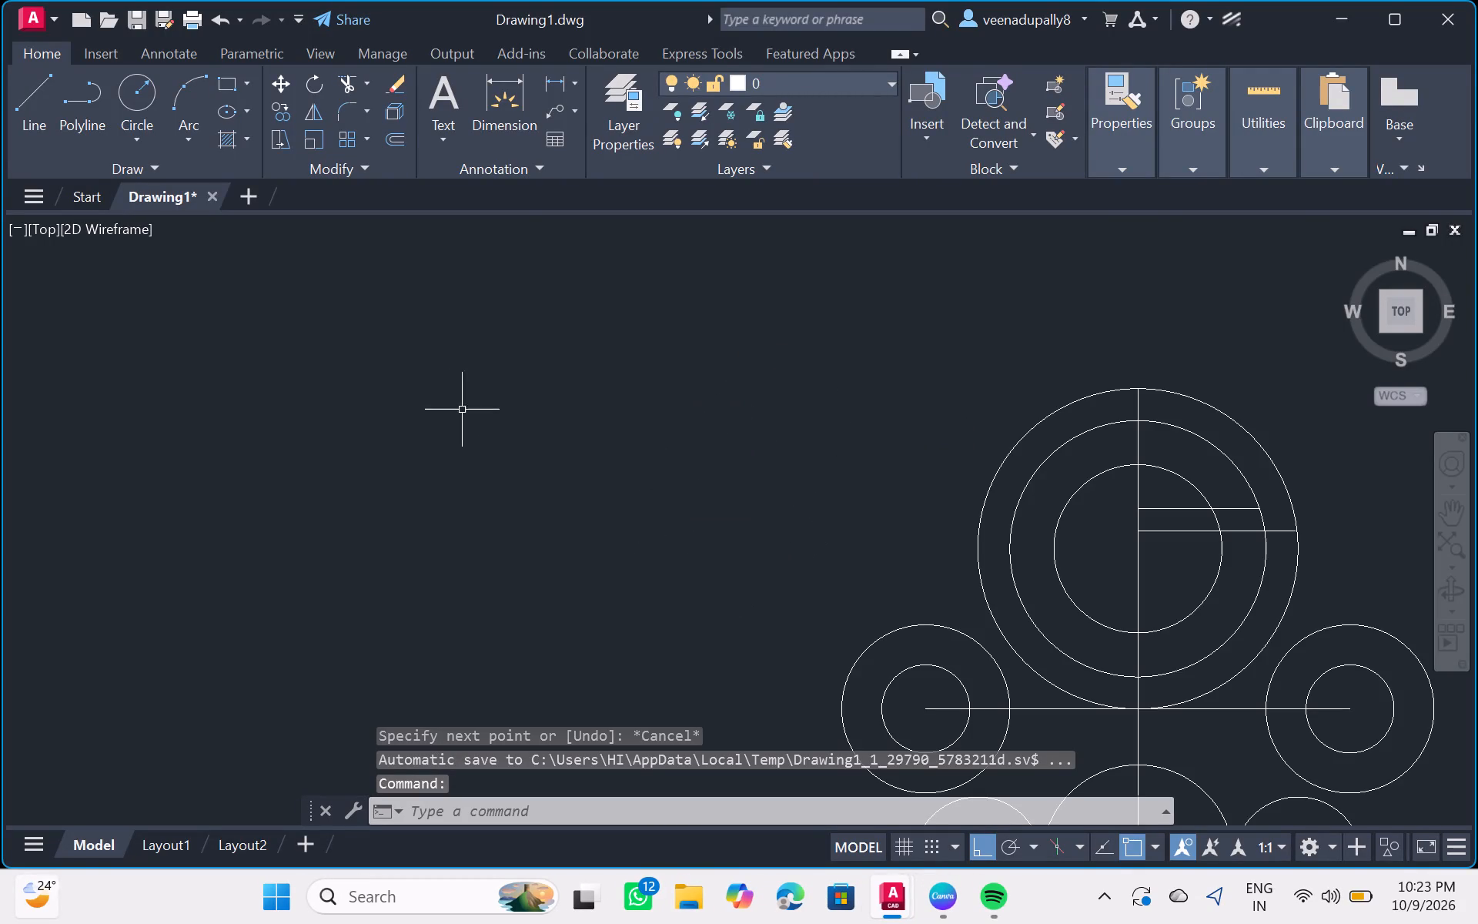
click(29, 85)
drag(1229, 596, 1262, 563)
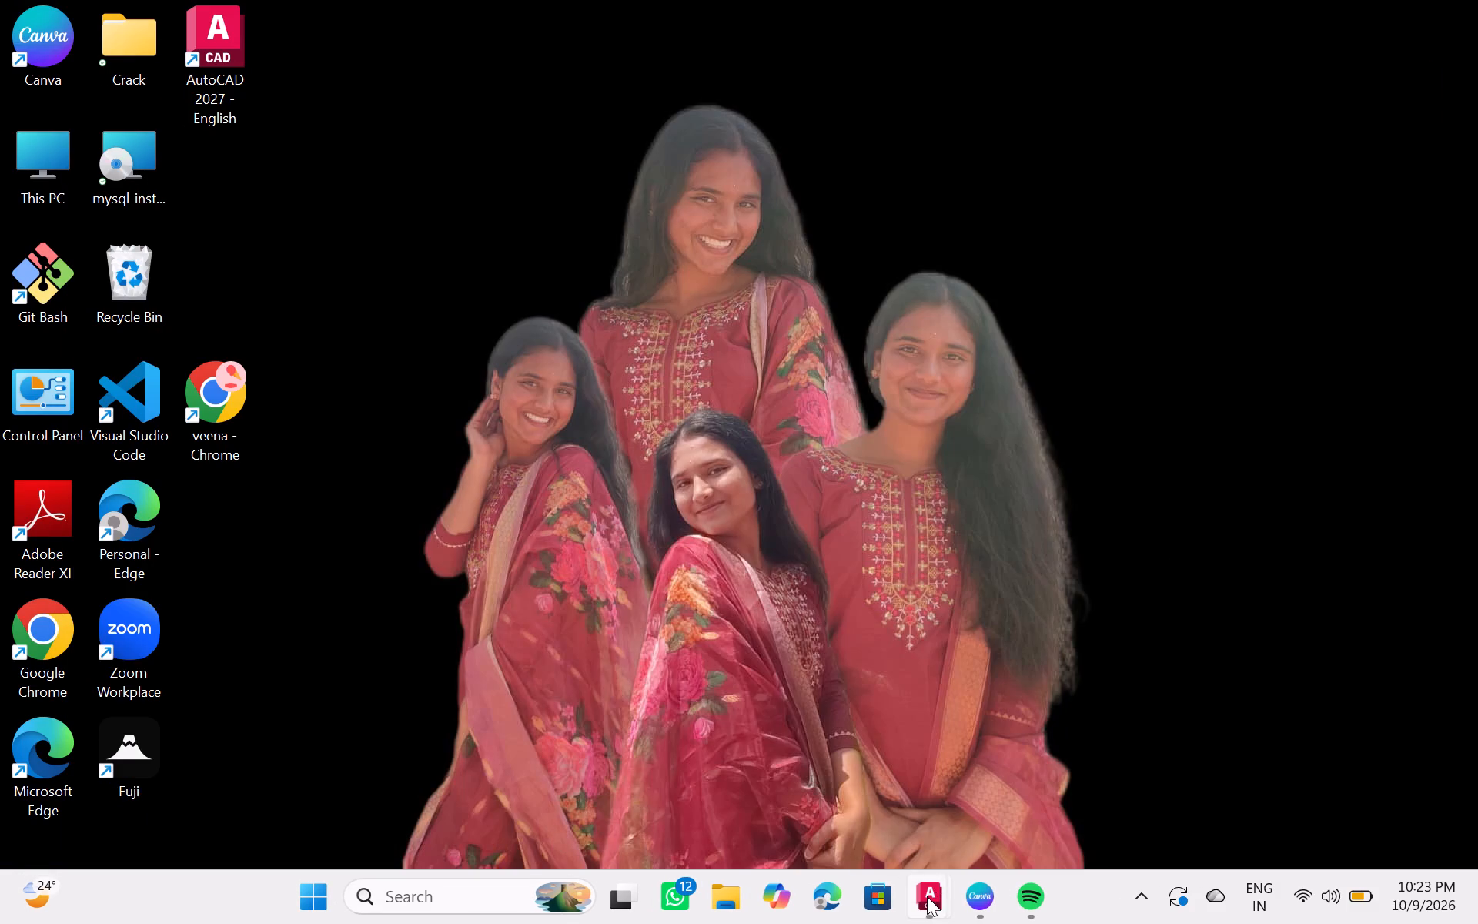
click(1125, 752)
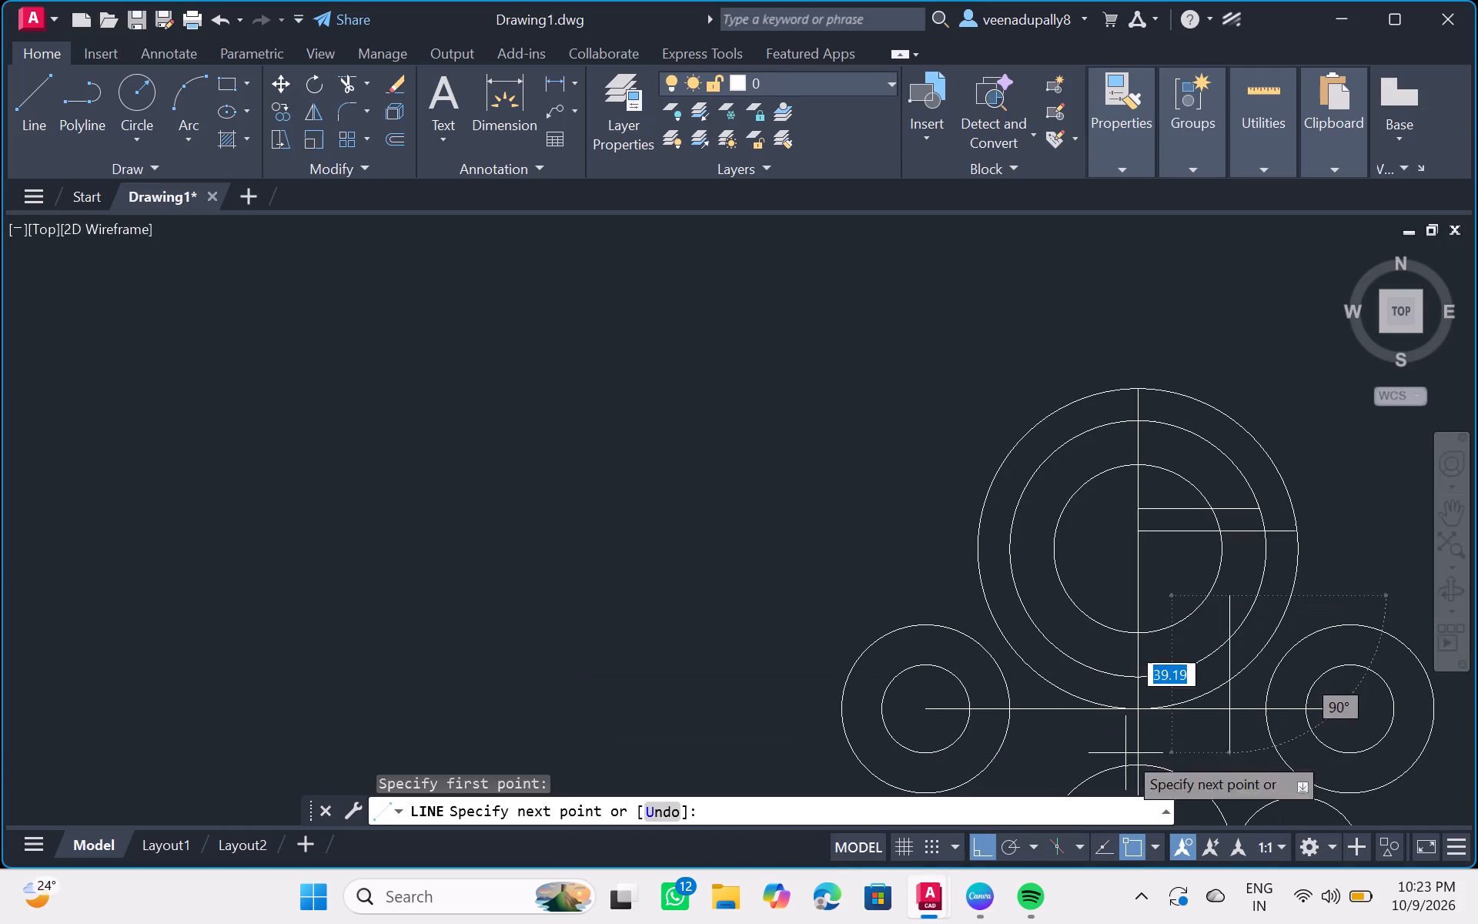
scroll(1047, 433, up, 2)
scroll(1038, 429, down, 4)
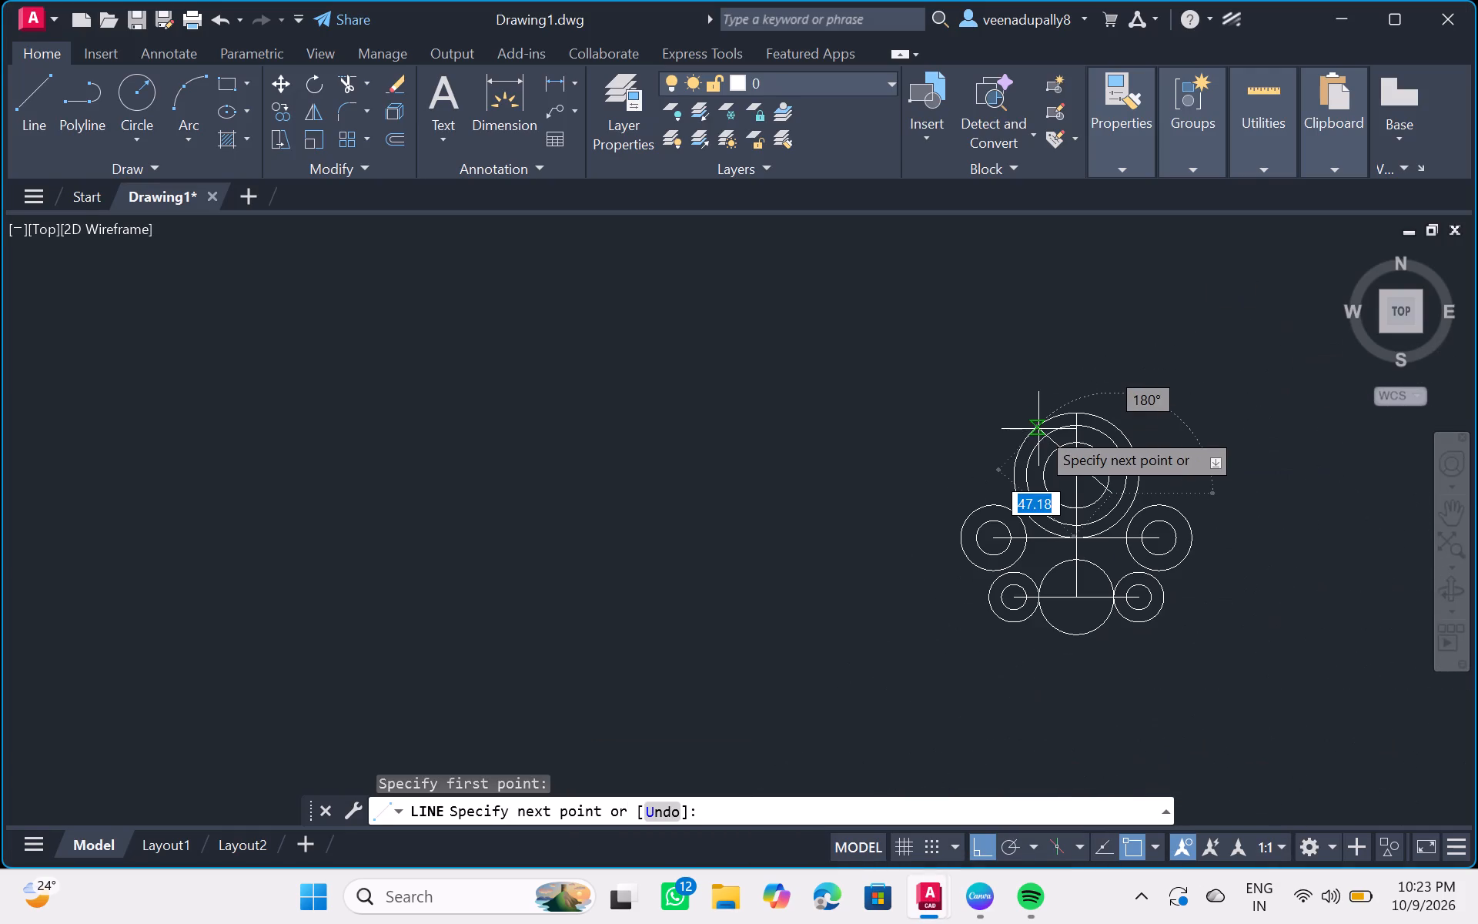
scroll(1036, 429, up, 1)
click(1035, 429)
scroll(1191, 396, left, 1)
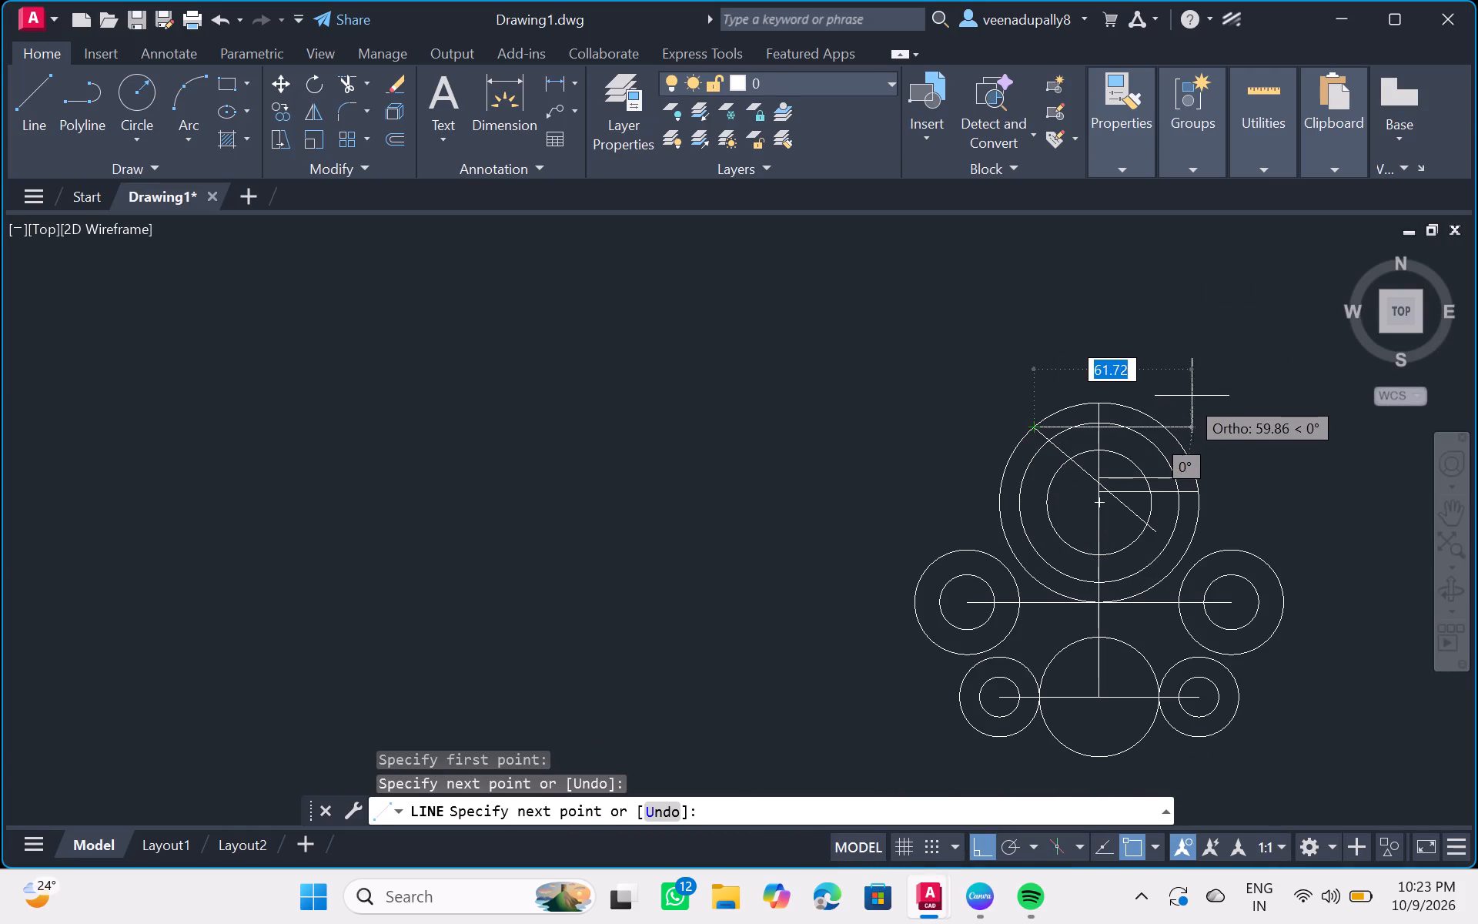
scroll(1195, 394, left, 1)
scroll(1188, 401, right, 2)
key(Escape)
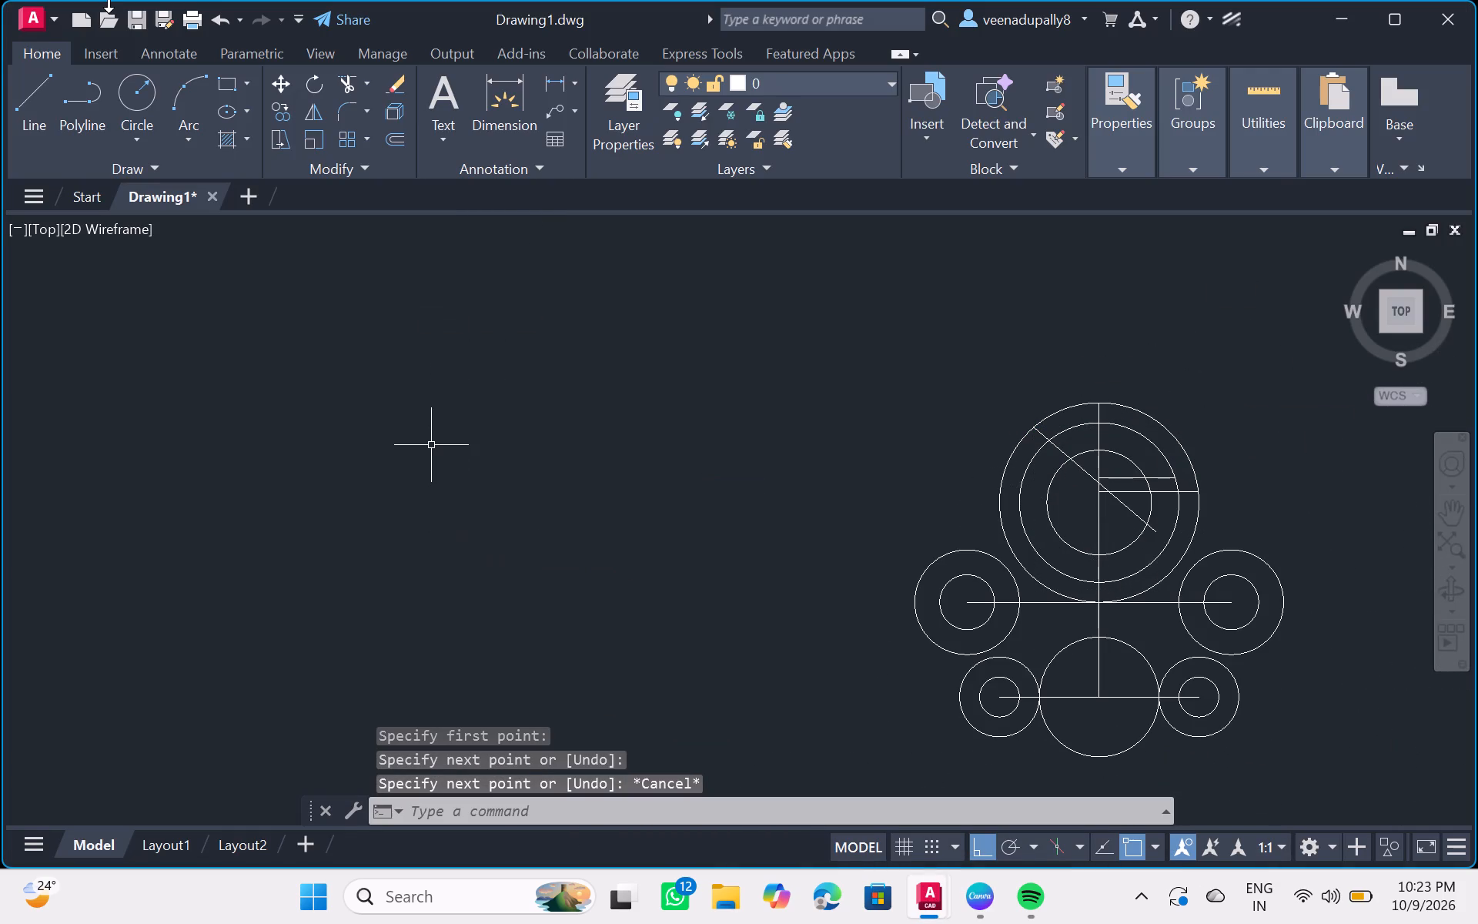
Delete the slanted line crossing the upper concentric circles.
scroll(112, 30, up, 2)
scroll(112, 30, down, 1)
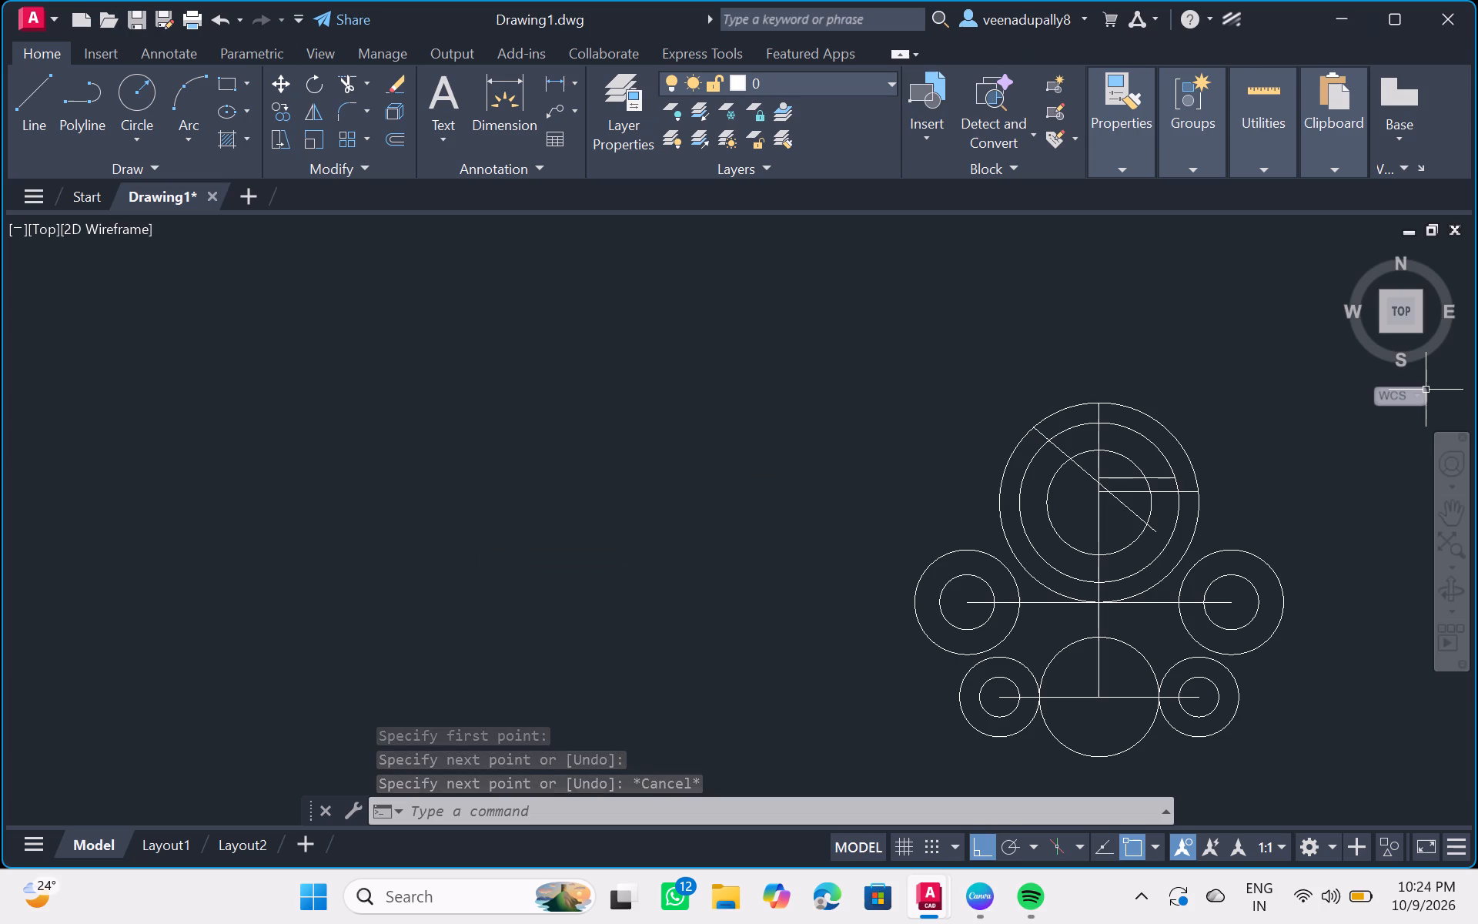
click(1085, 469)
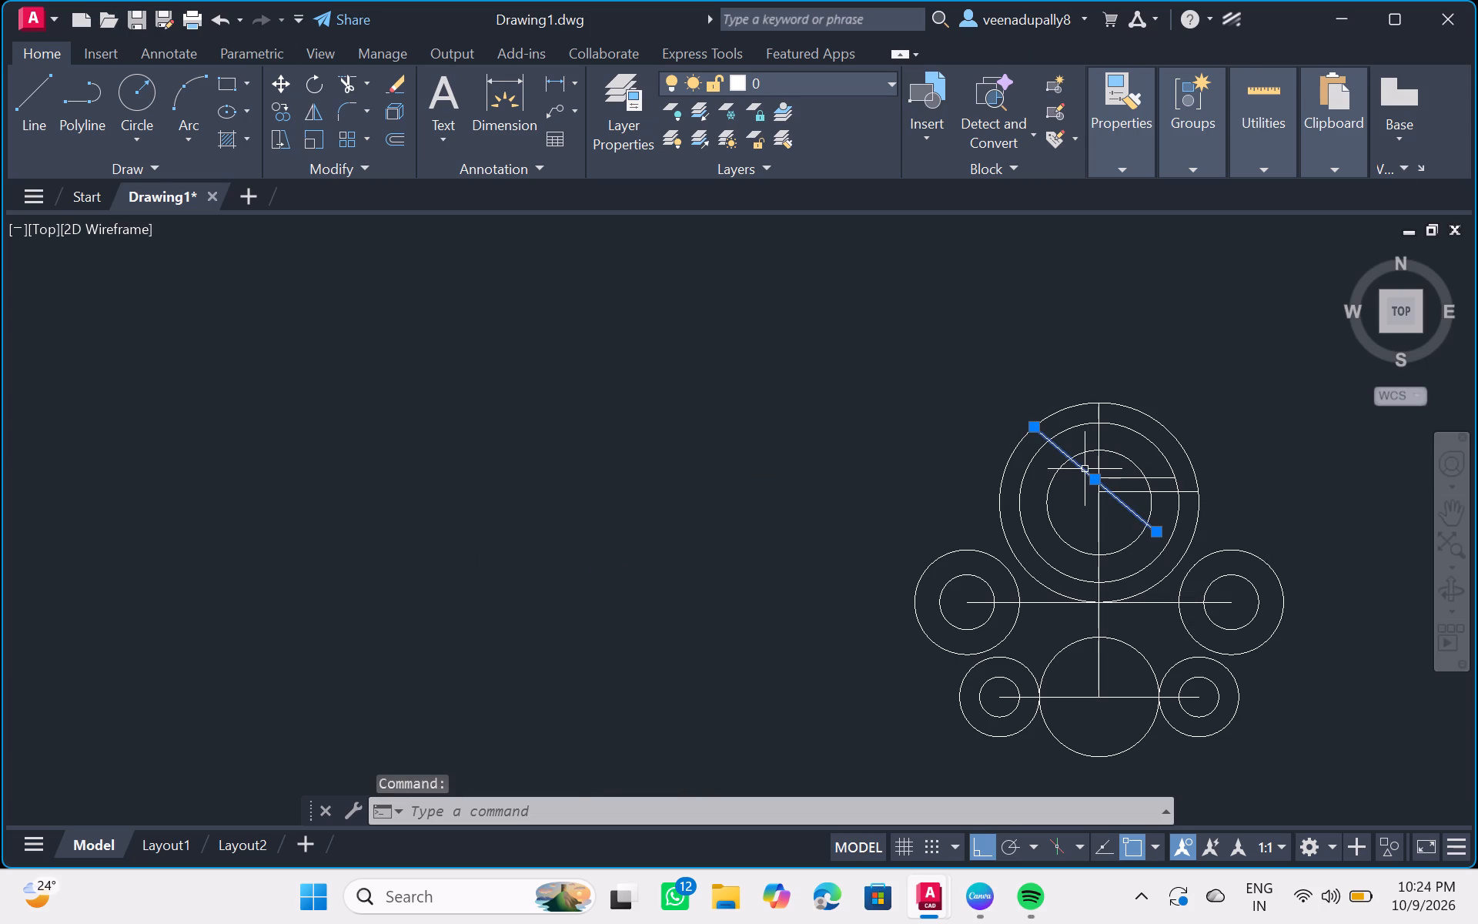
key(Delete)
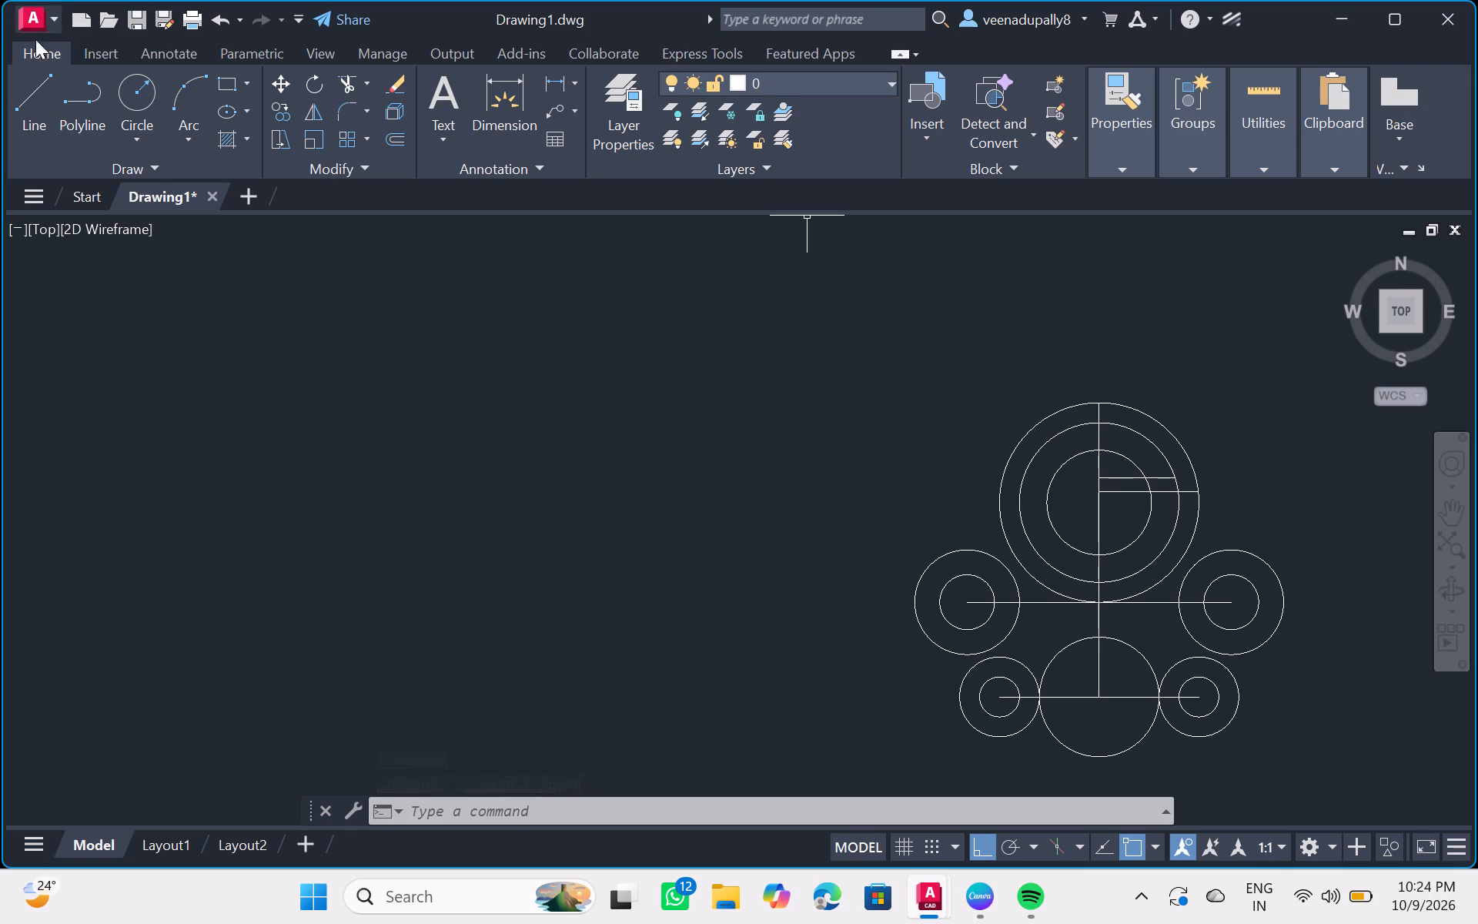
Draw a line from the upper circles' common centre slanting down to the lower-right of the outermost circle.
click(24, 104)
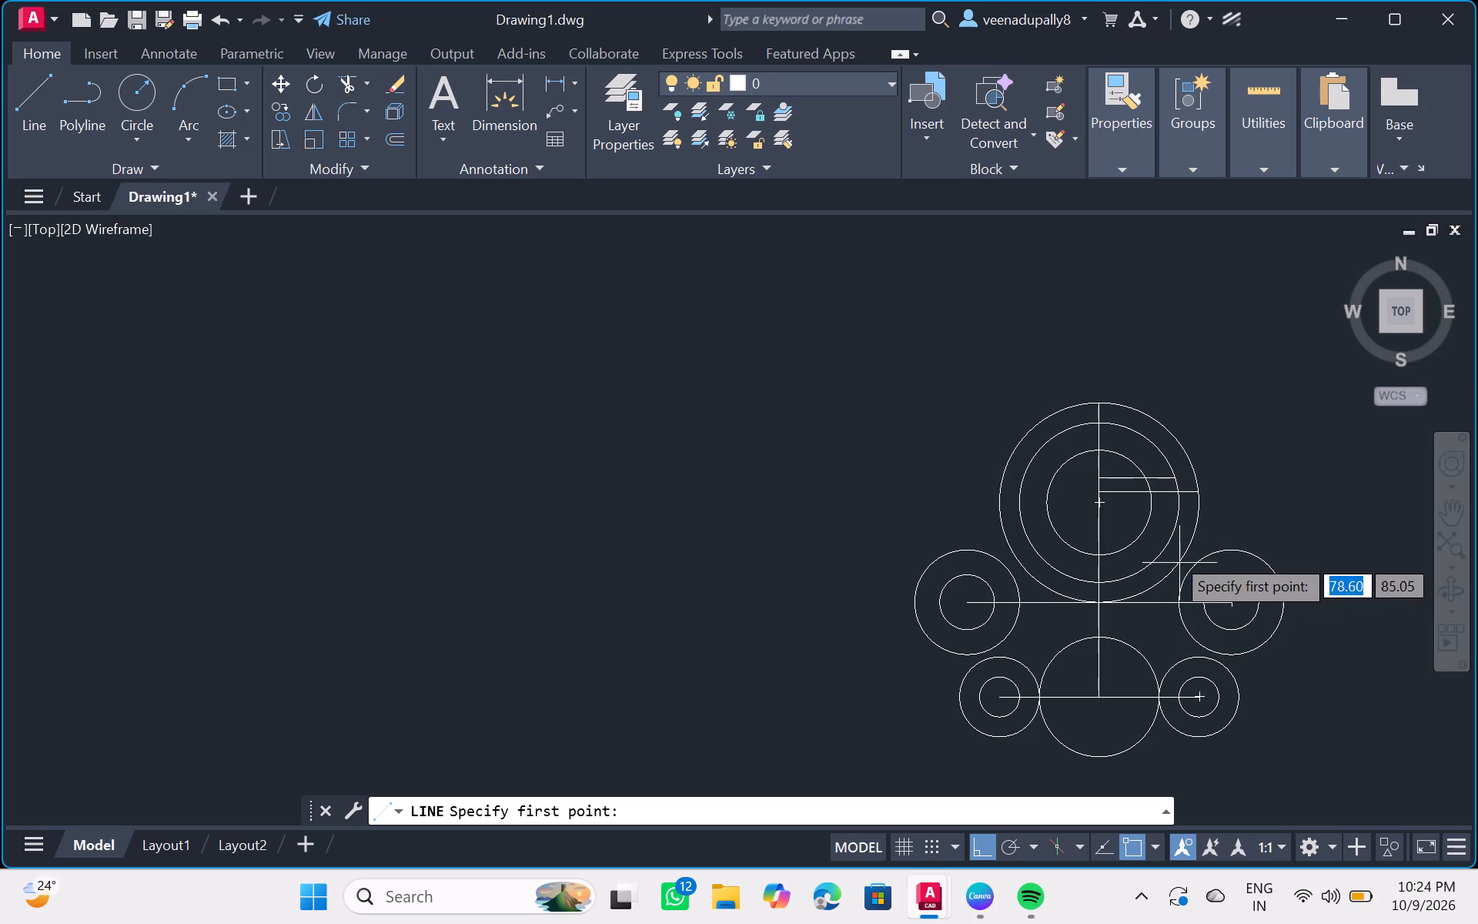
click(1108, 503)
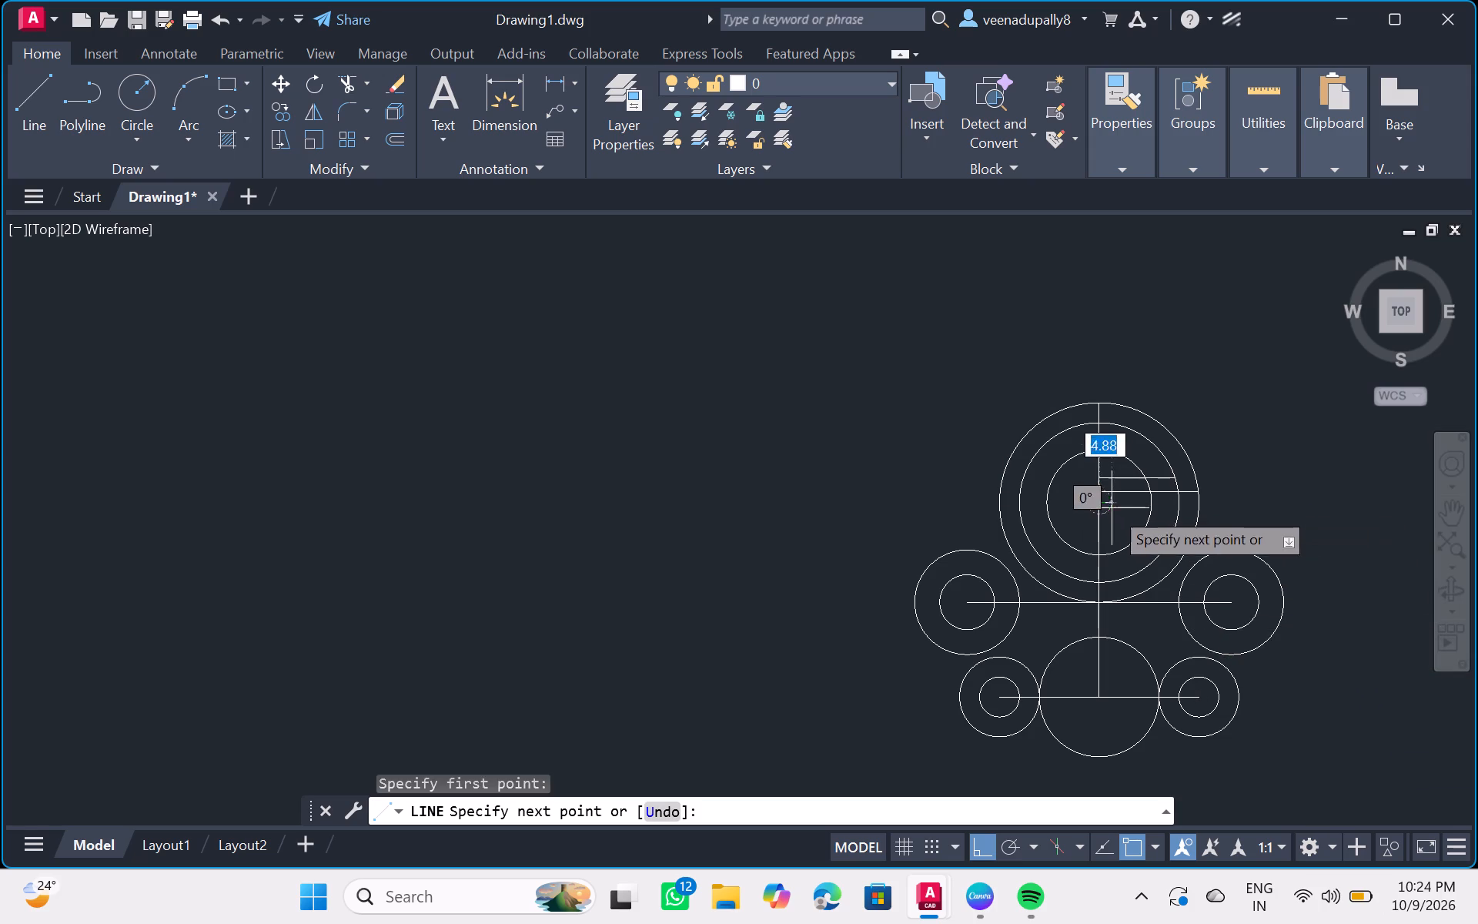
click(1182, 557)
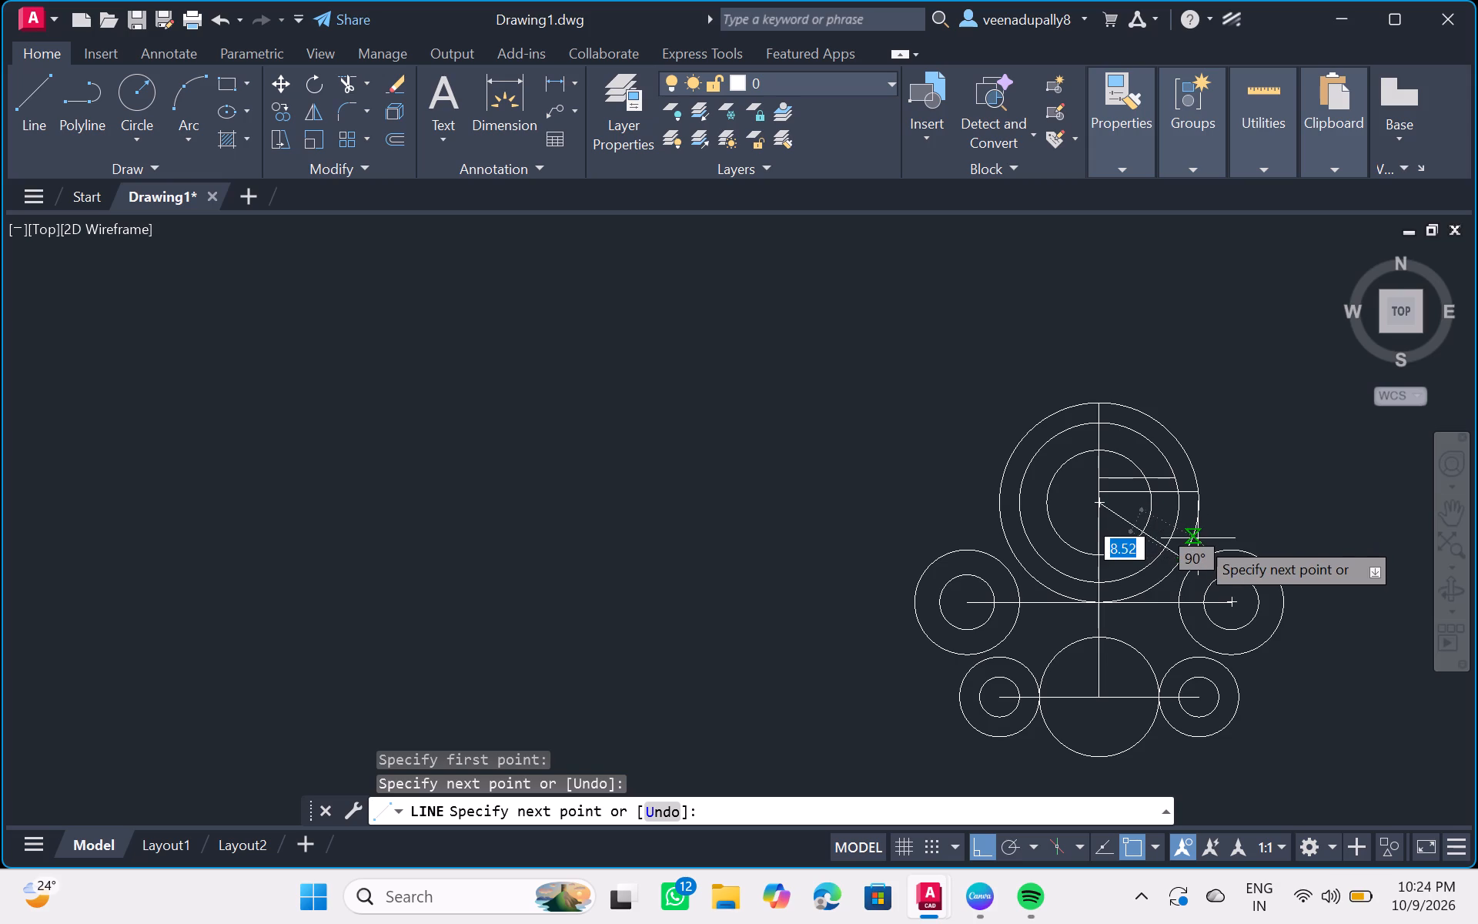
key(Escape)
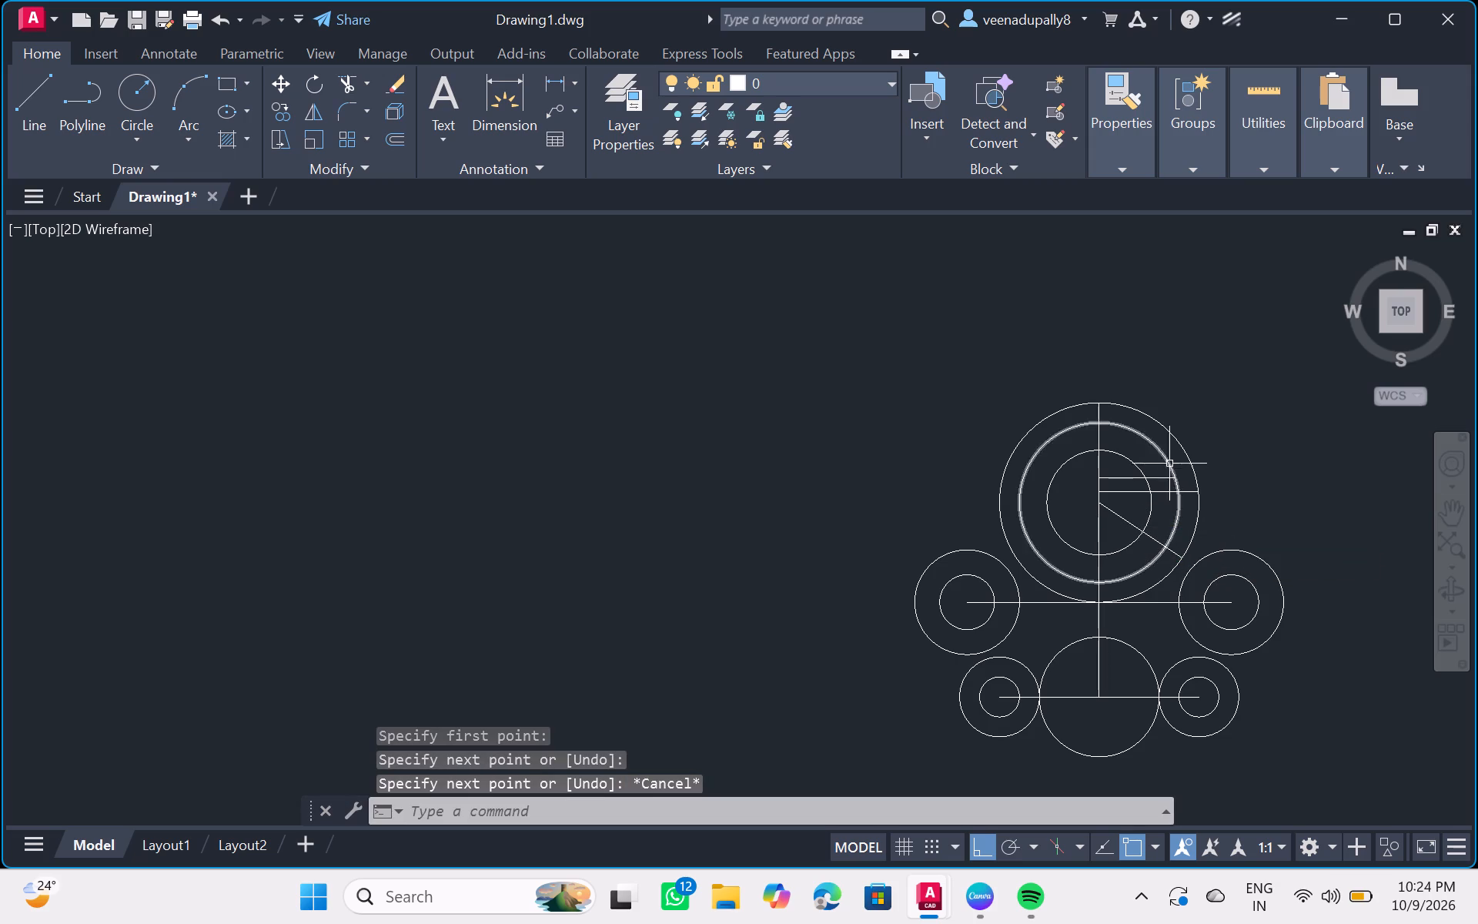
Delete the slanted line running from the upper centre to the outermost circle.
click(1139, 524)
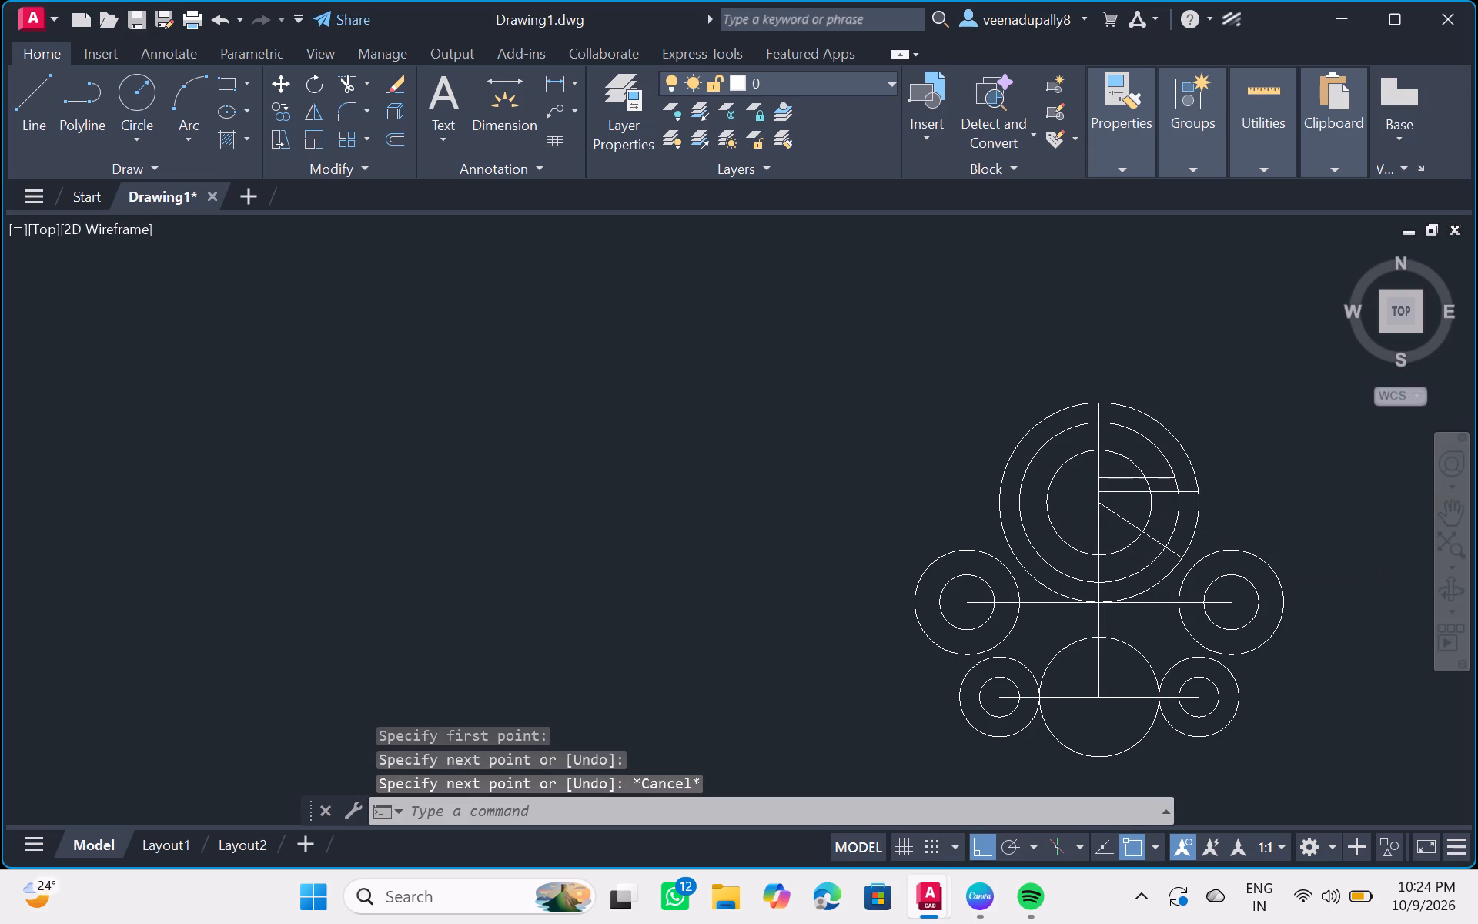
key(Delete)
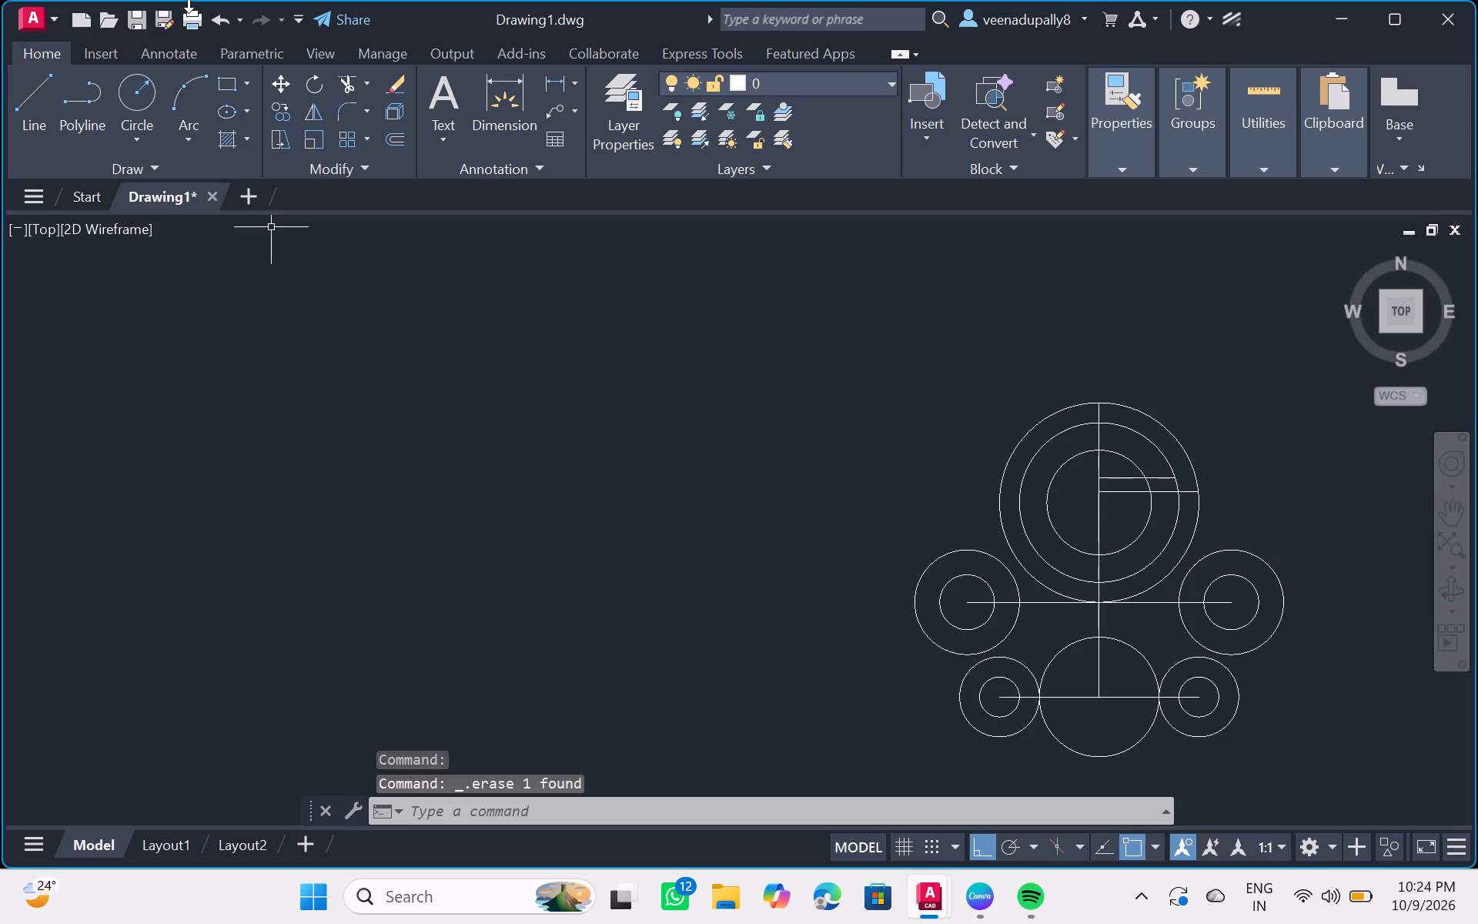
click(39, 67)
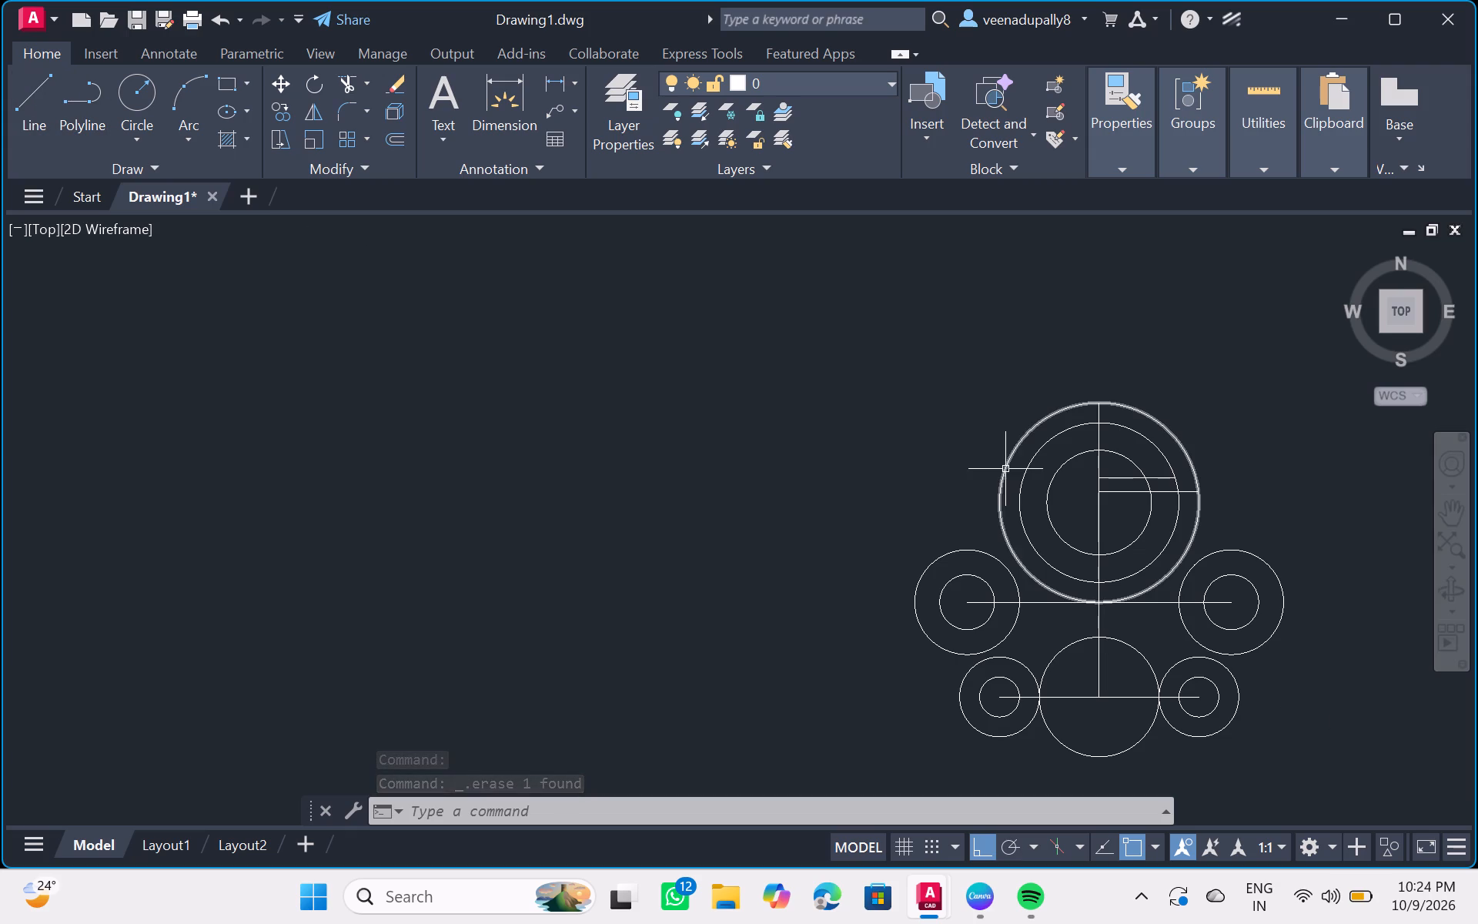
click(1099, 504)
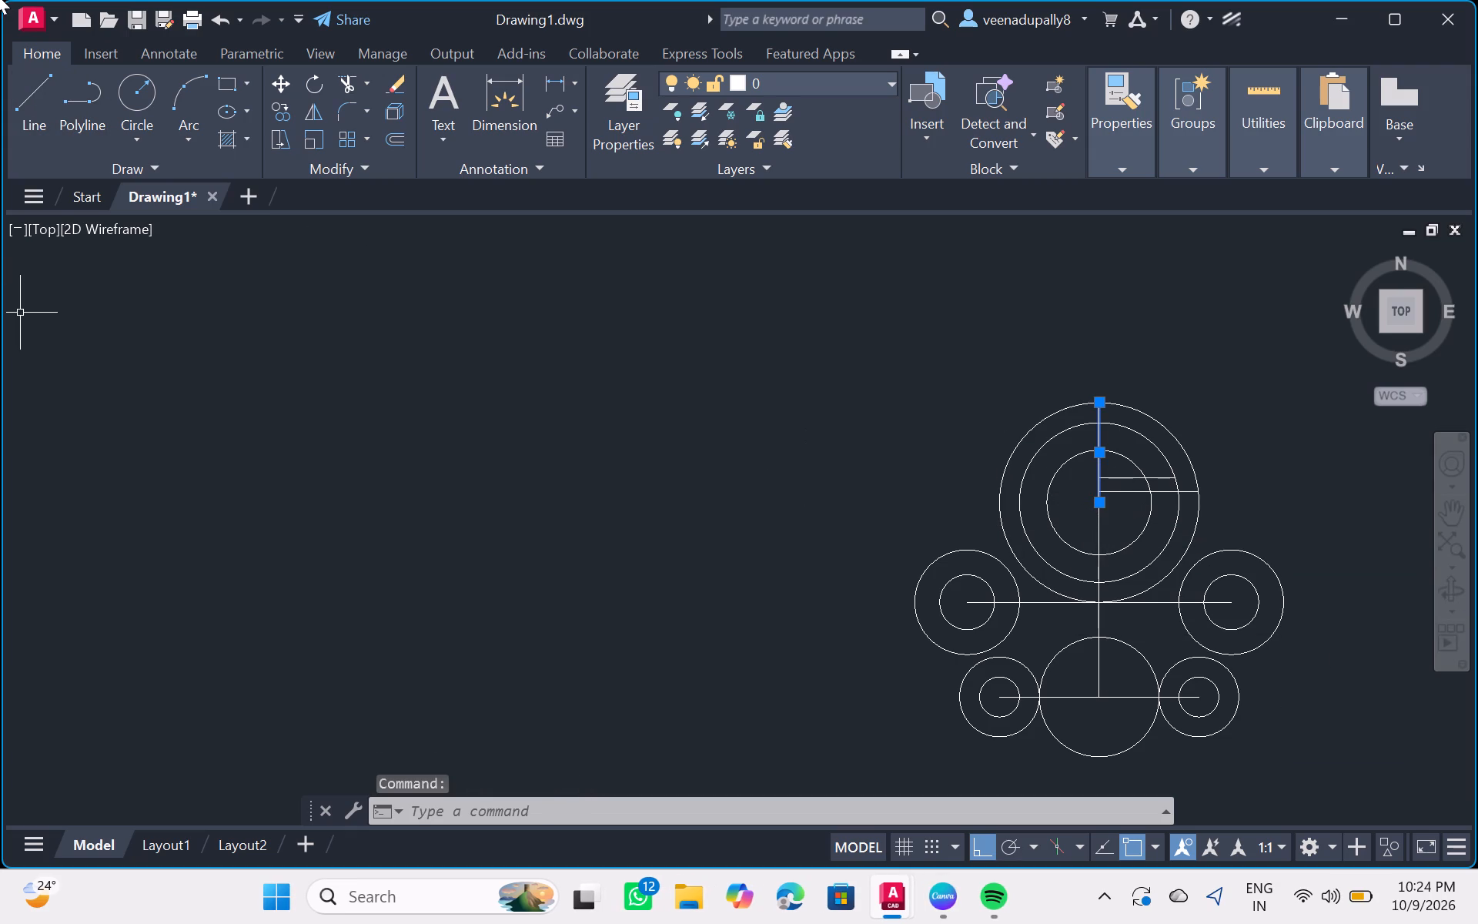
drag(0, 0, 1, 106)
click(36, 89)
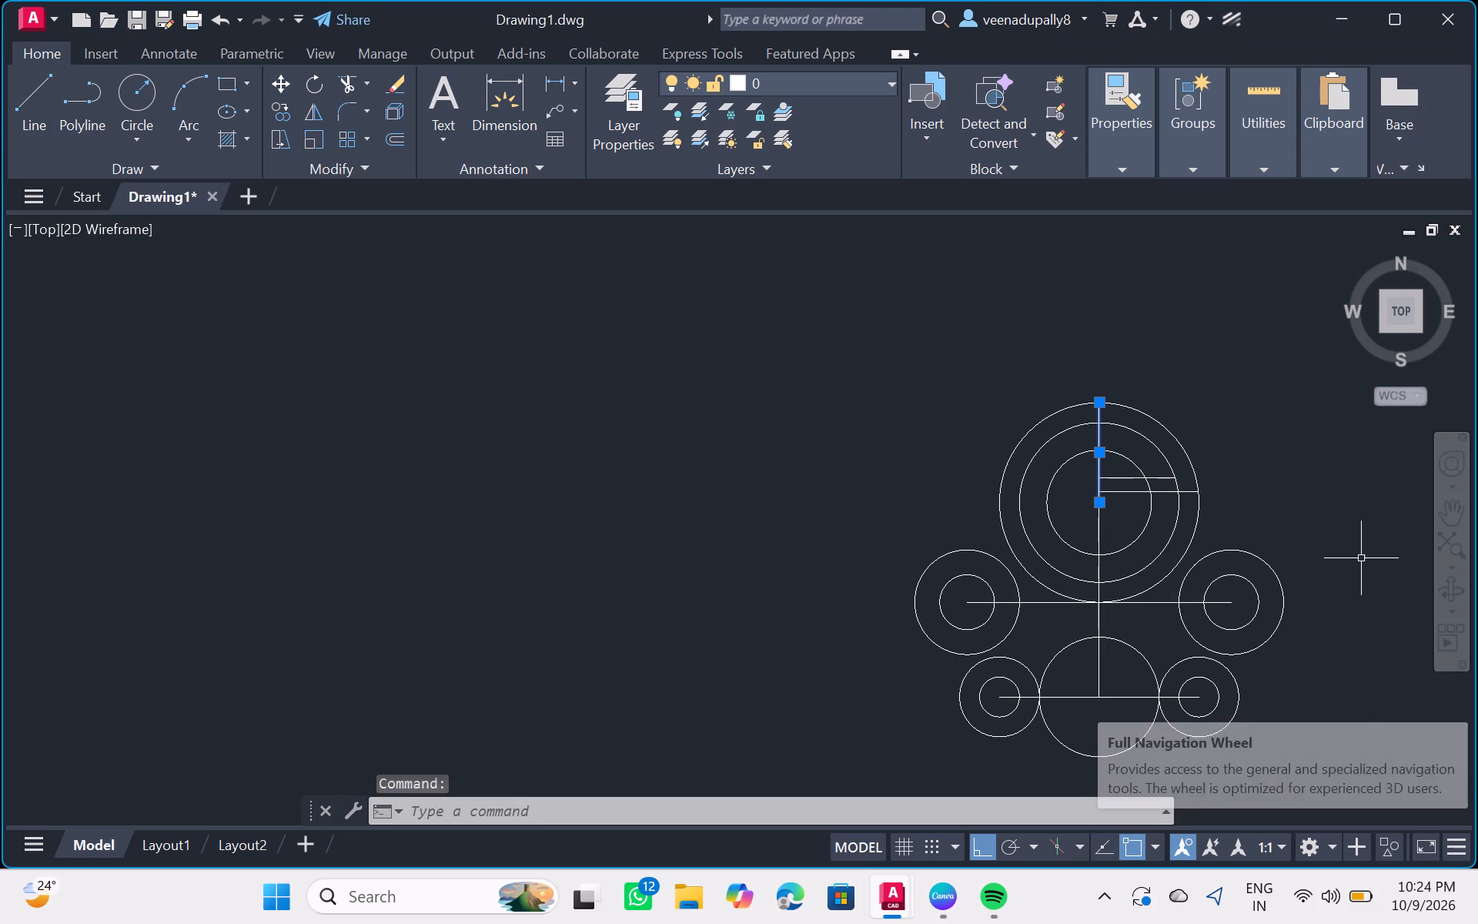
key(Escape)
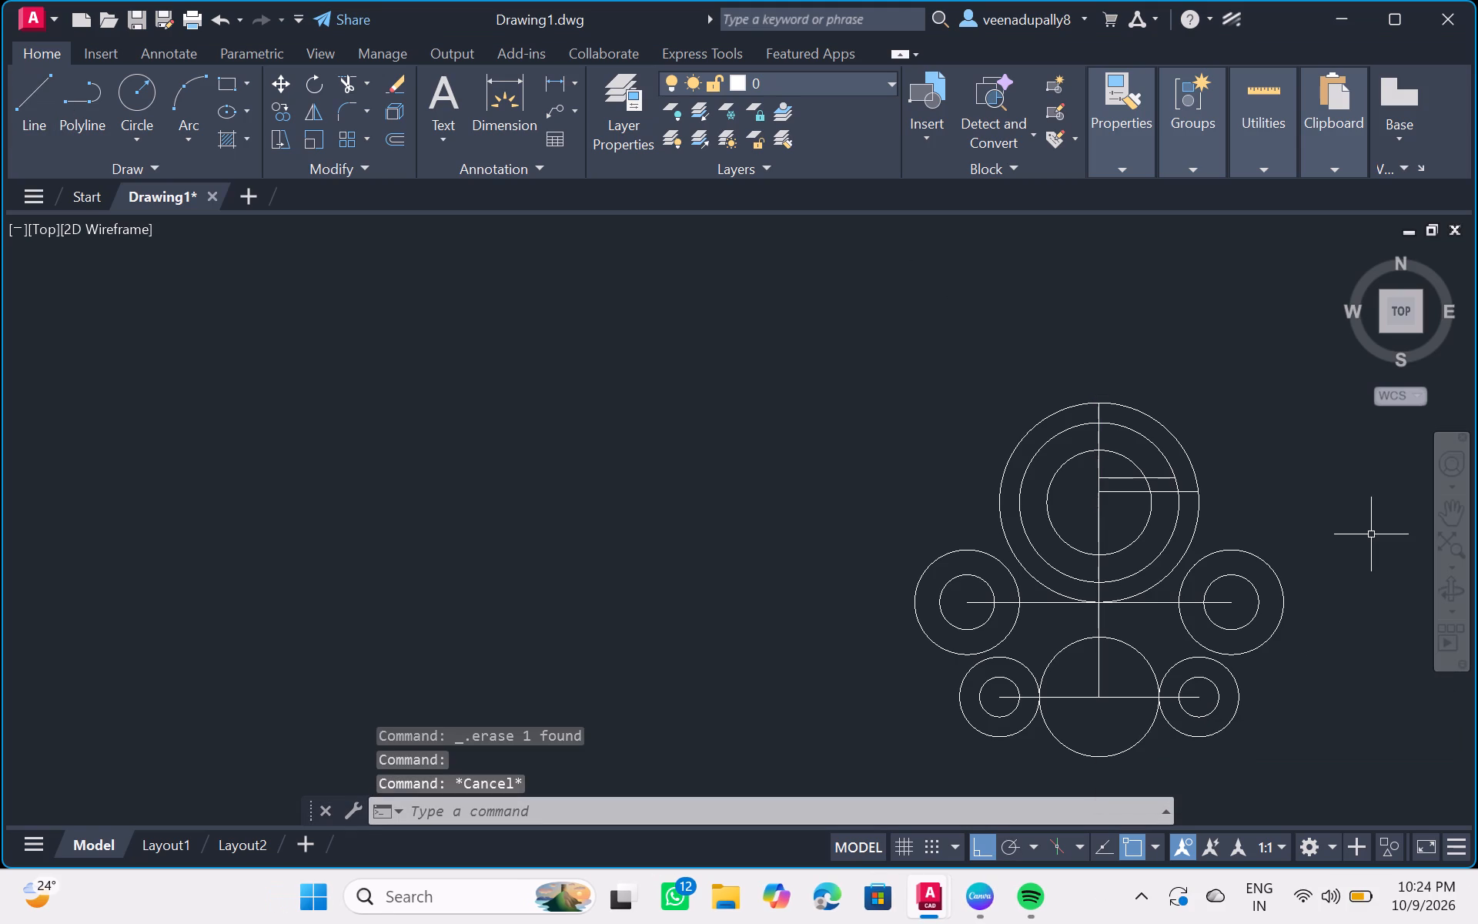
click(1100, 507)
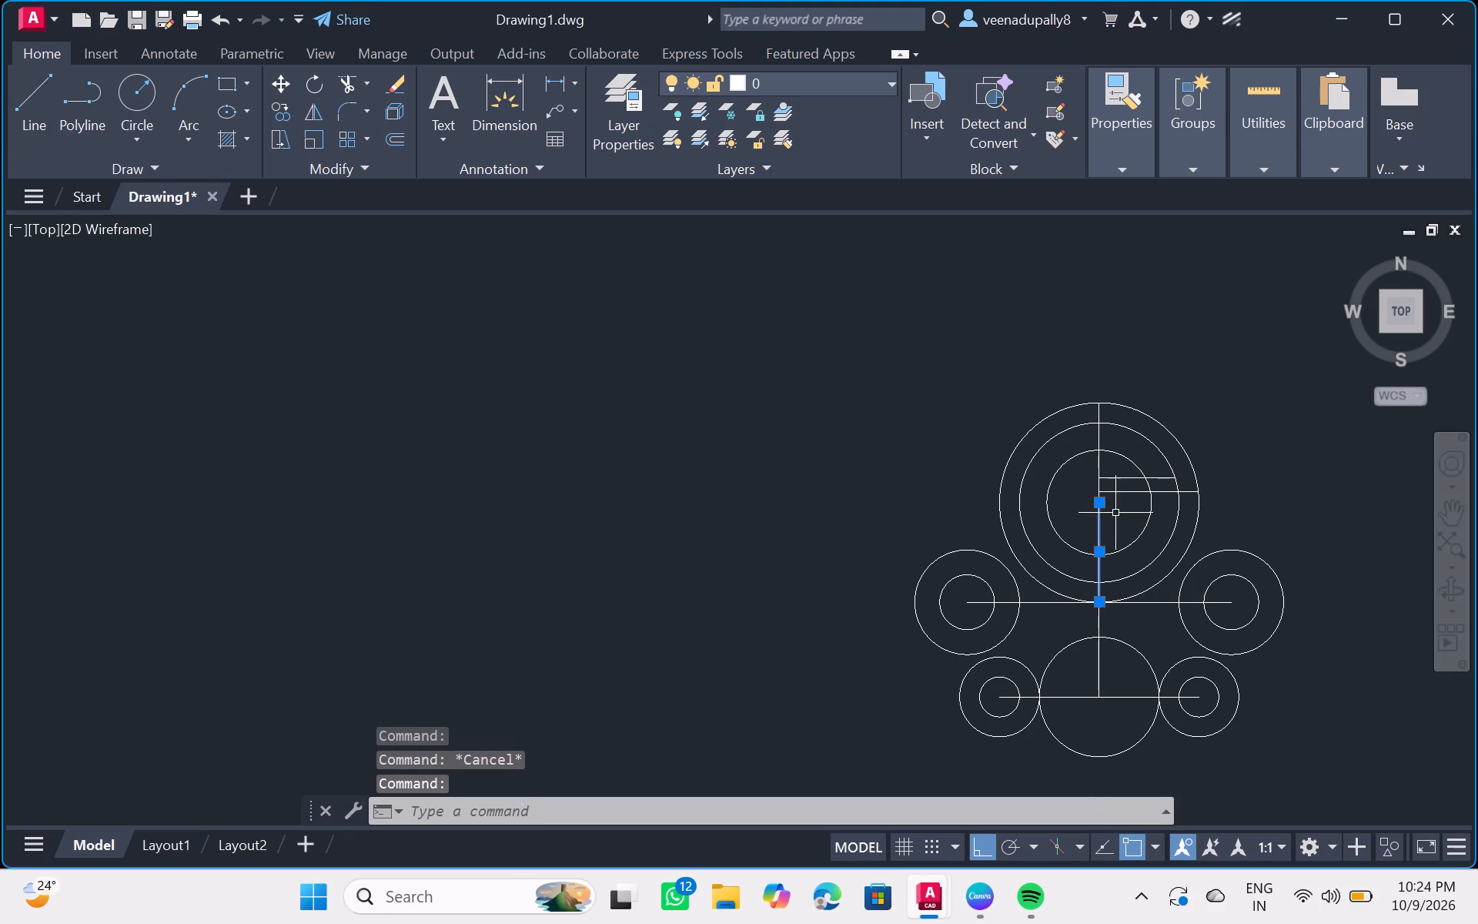
Draw a 40 mm horizontal line from the upper circles' common centre to the right quadrant of the outermost circle.
click(27, 91)
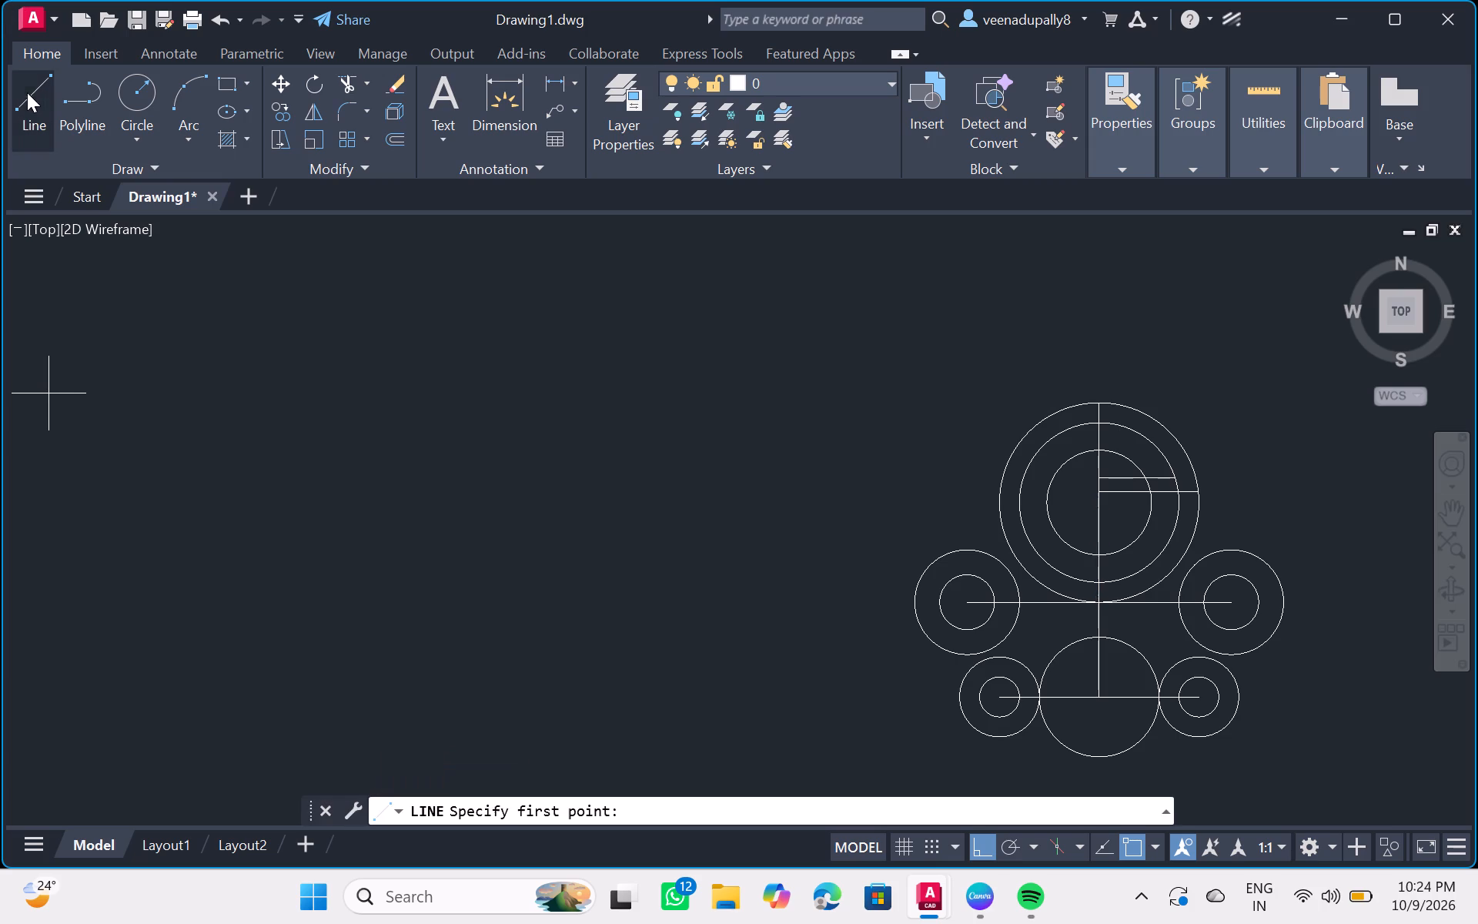
drag(28, 98, 545, 307)
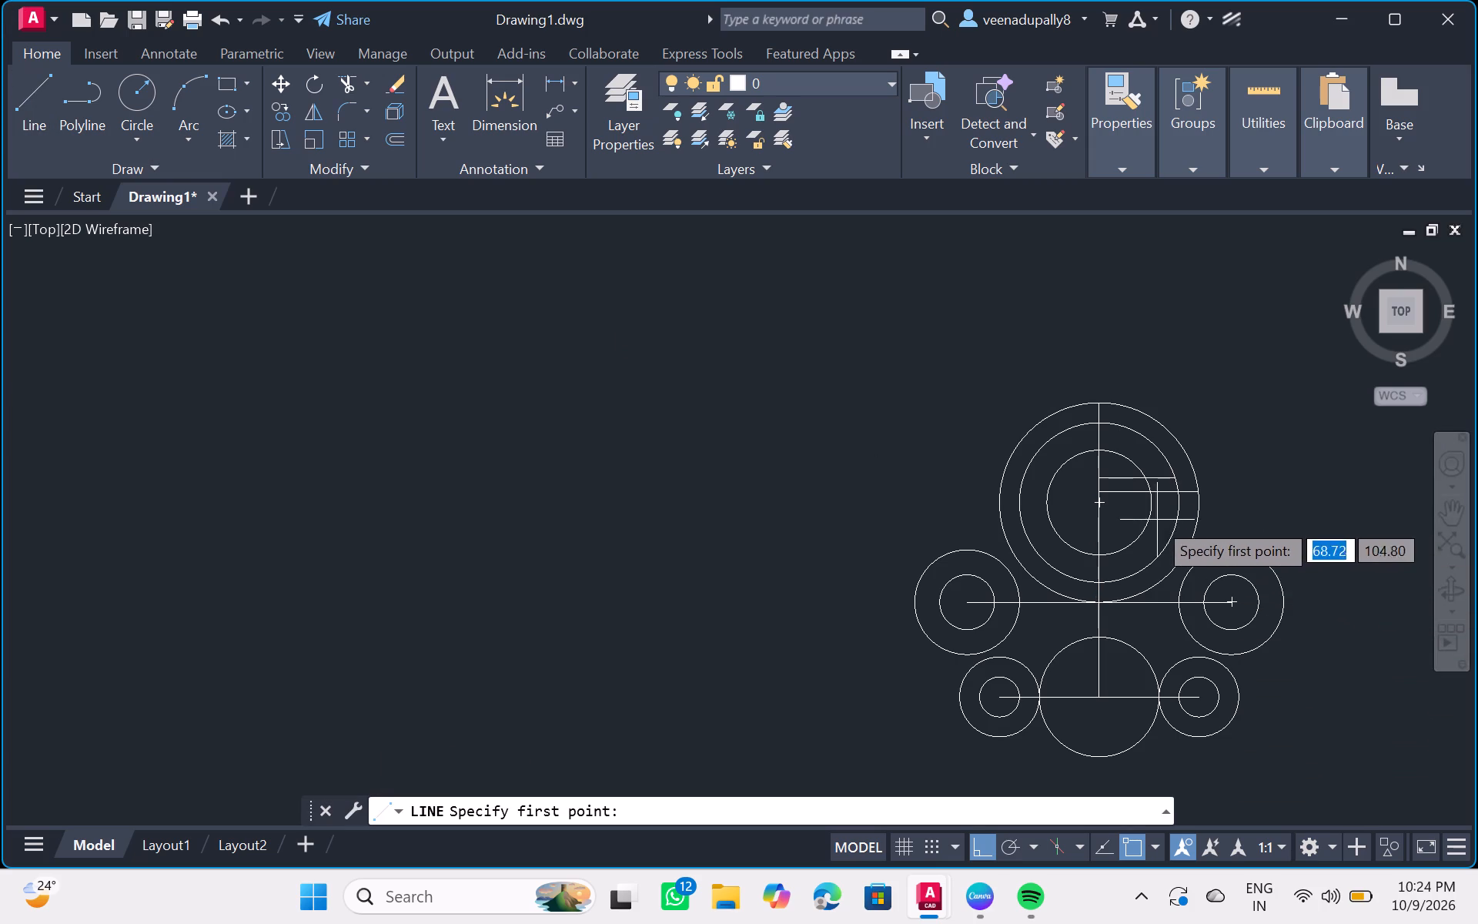
click(1097, 507)
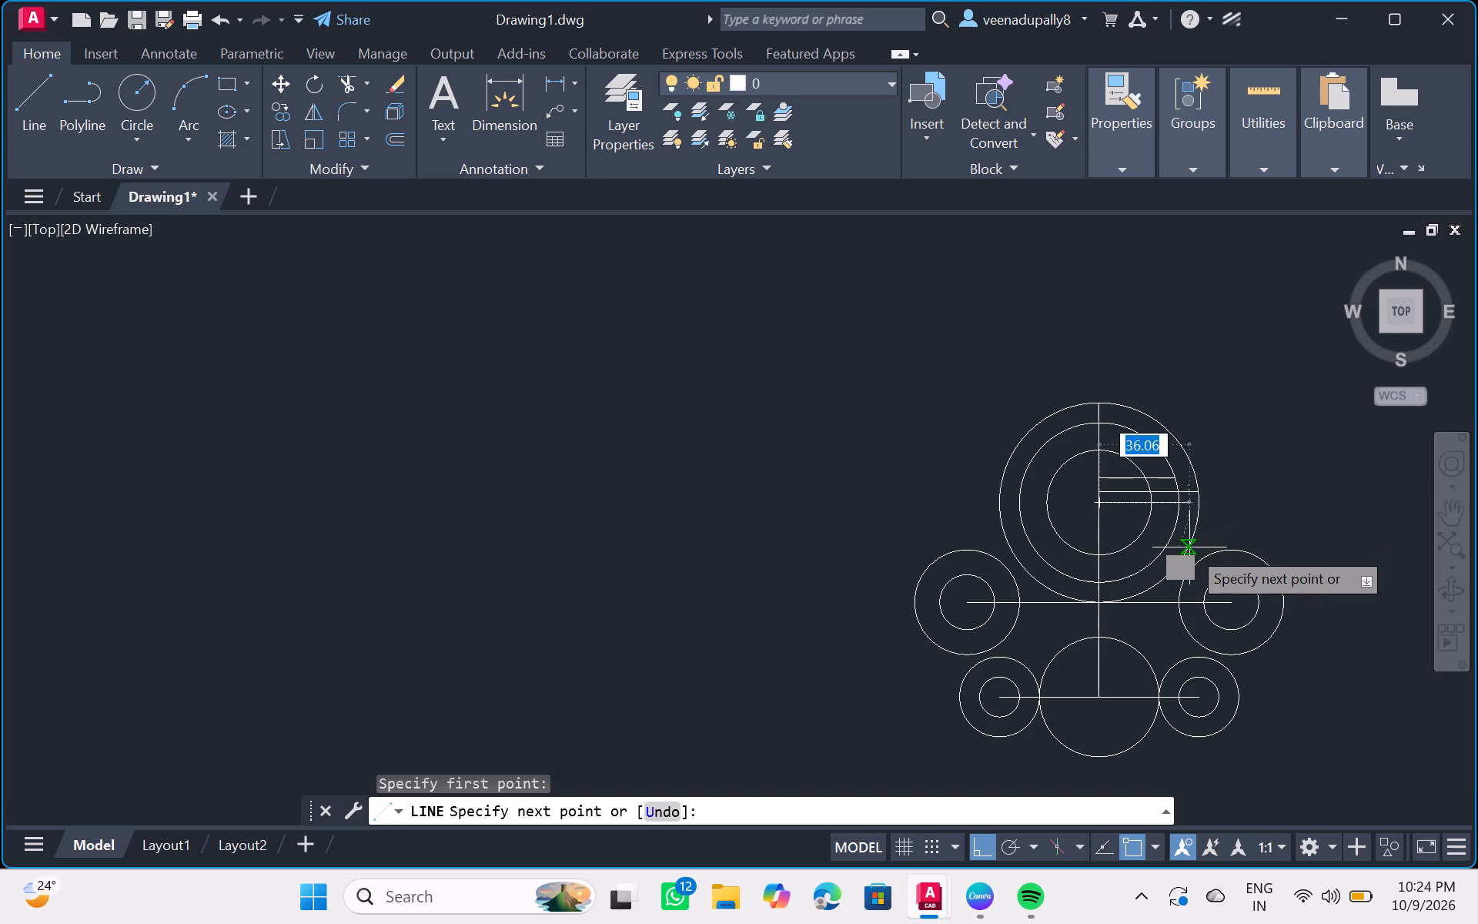
click(1194, 504)
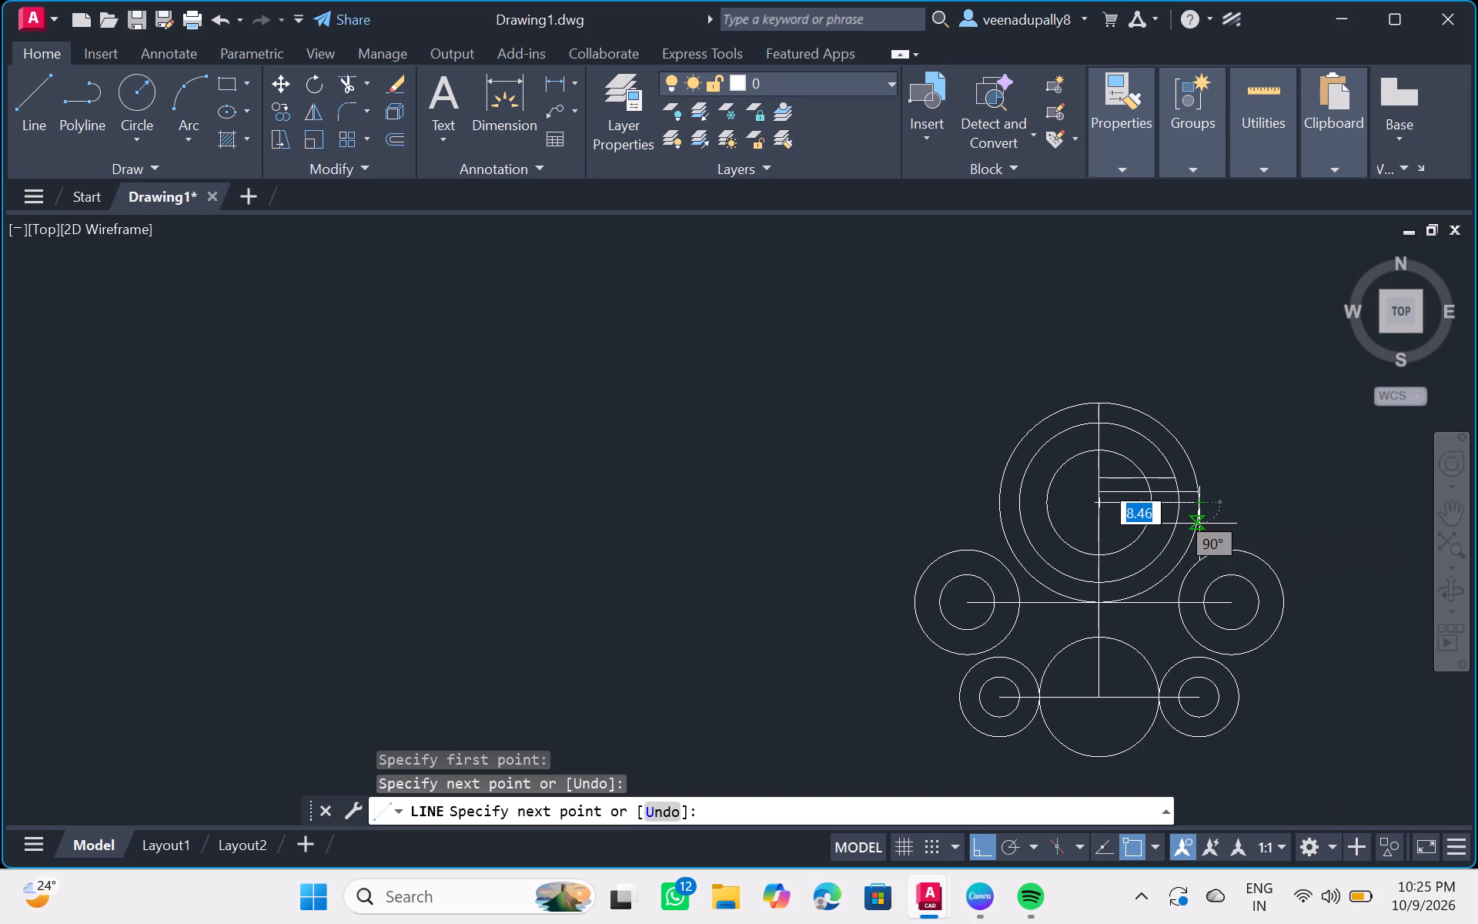
key(Escape)
scroll(1199, 524, up, 2)
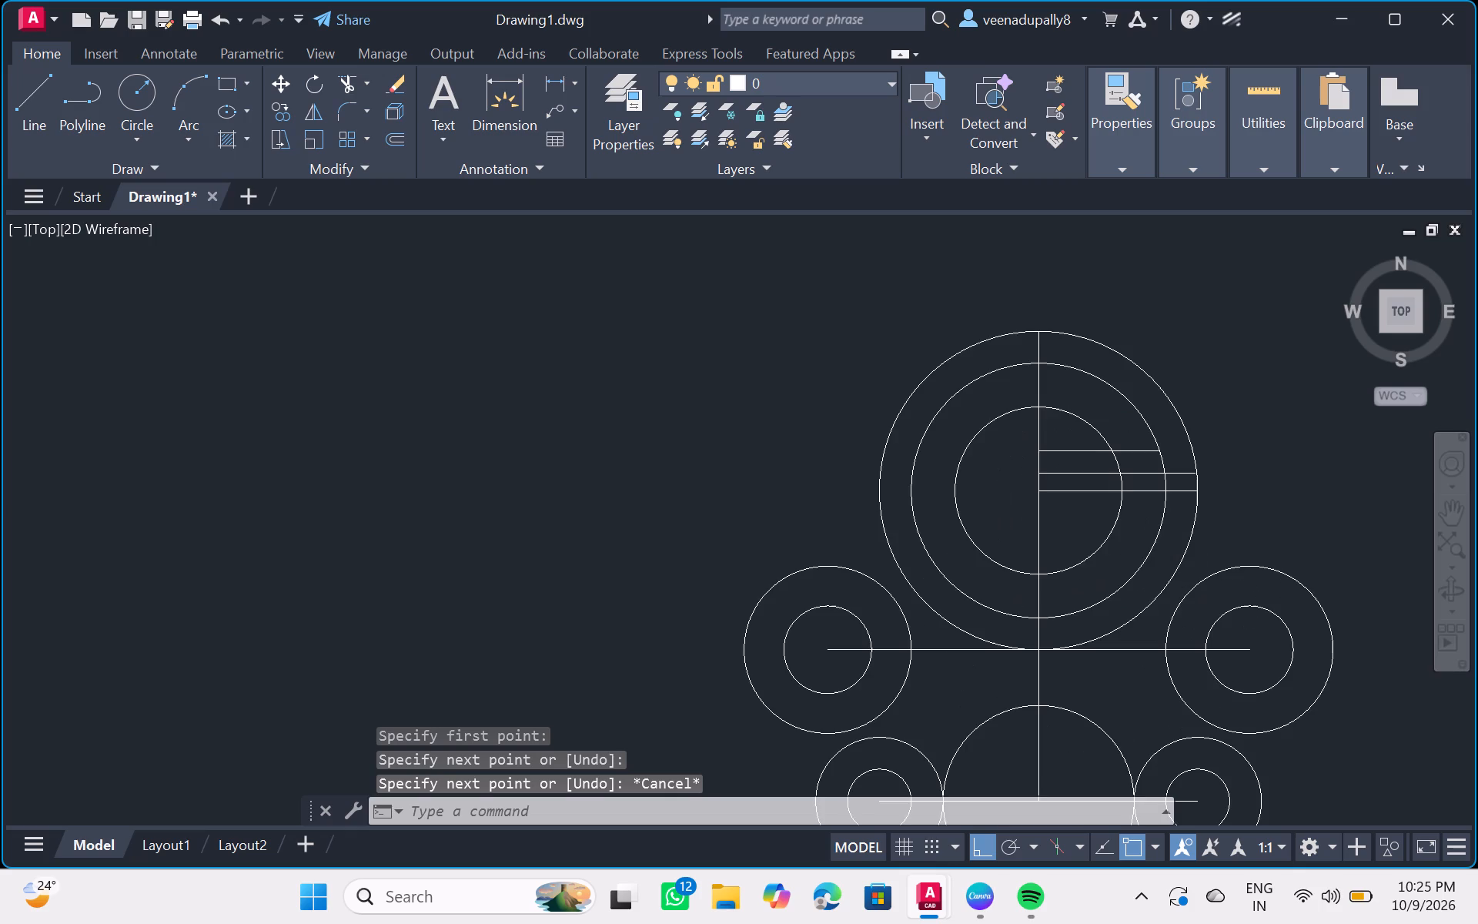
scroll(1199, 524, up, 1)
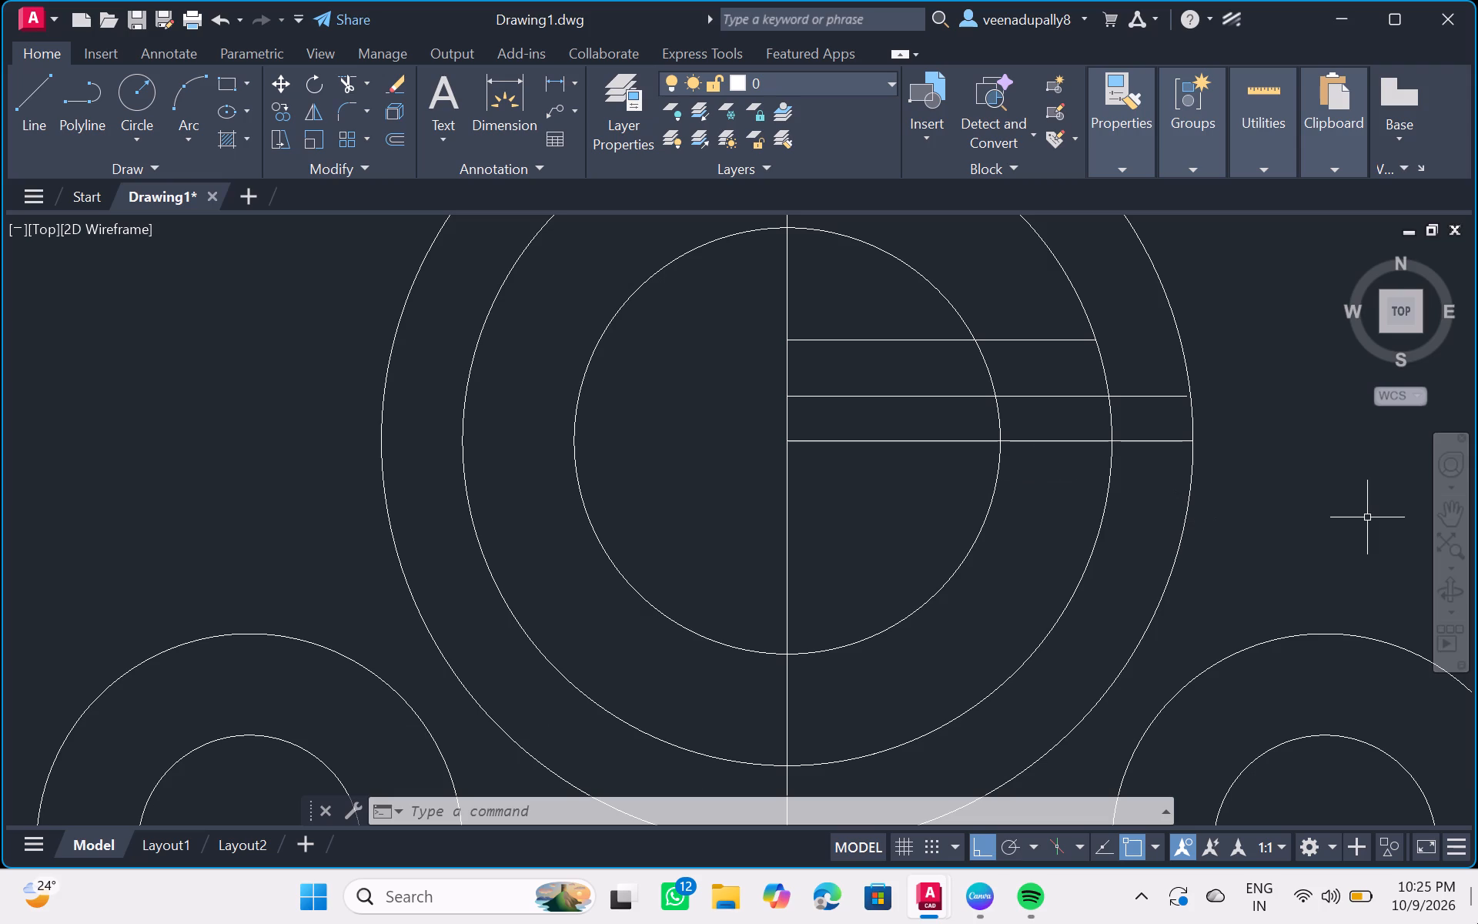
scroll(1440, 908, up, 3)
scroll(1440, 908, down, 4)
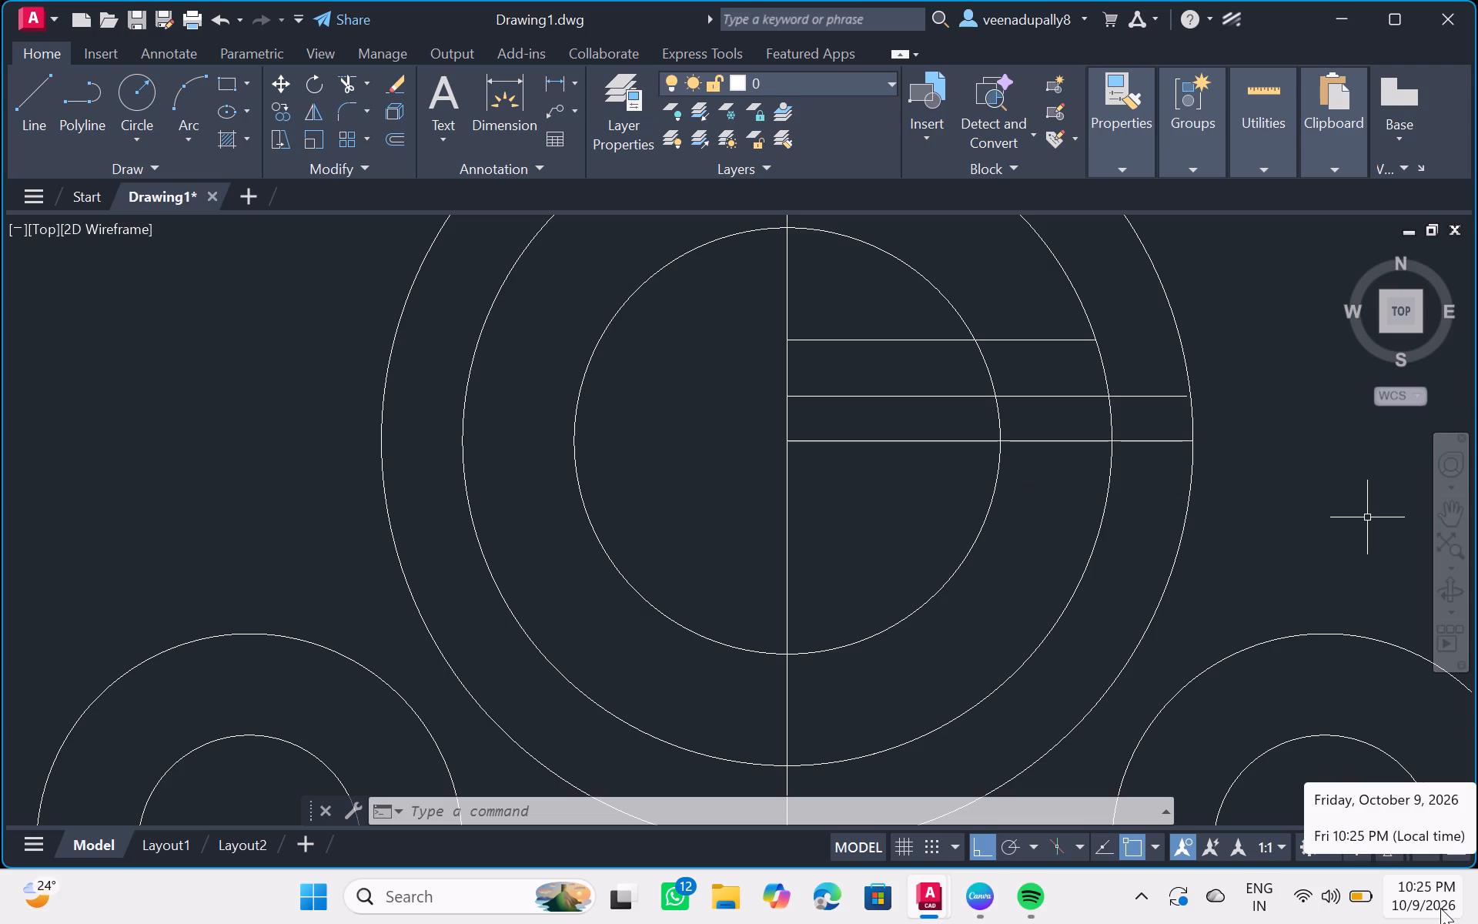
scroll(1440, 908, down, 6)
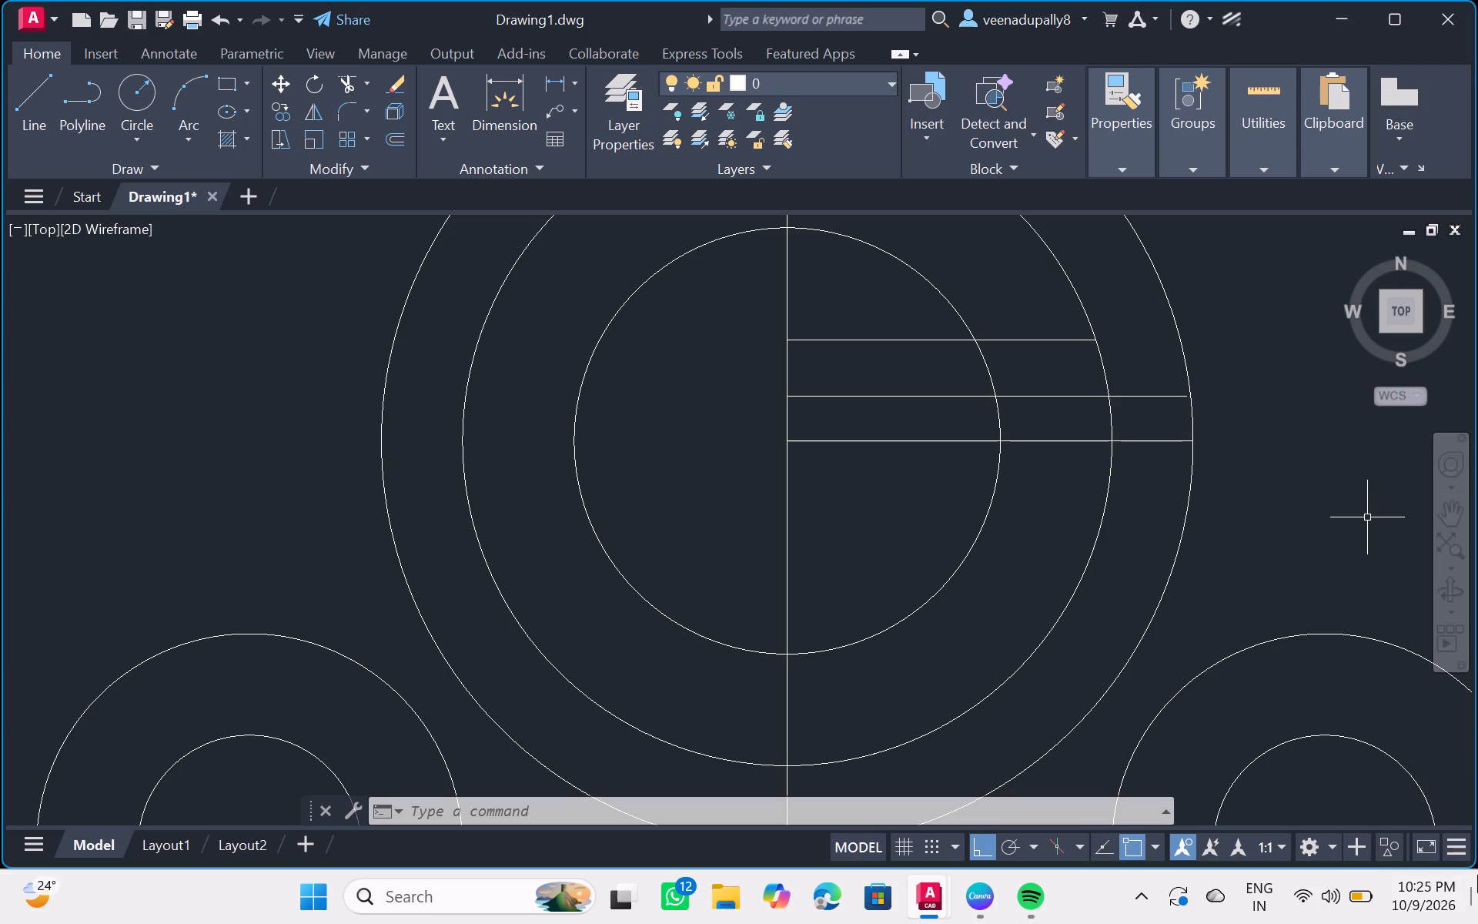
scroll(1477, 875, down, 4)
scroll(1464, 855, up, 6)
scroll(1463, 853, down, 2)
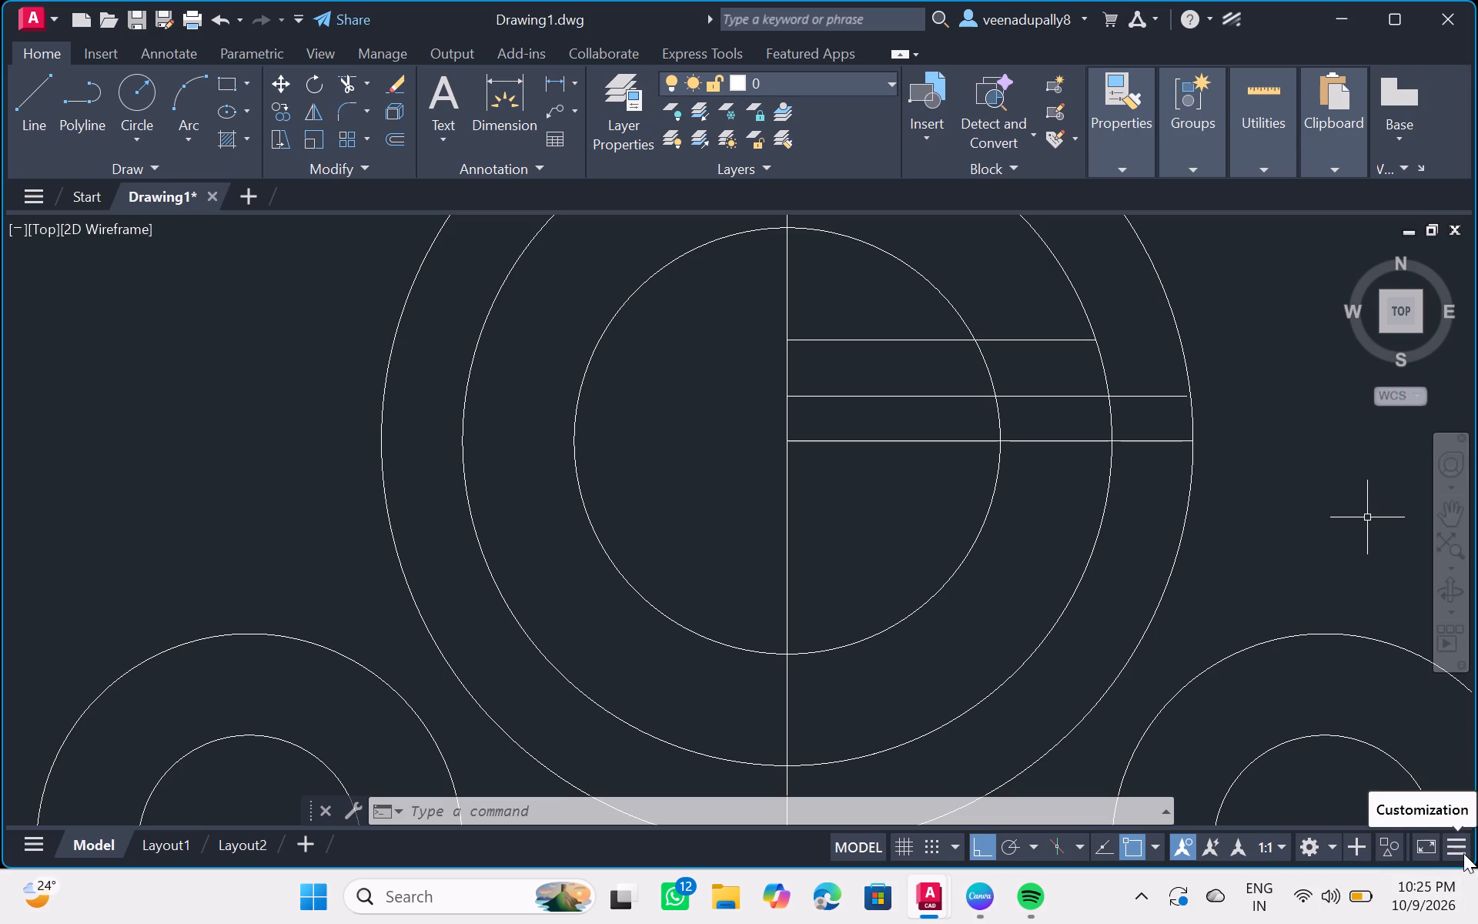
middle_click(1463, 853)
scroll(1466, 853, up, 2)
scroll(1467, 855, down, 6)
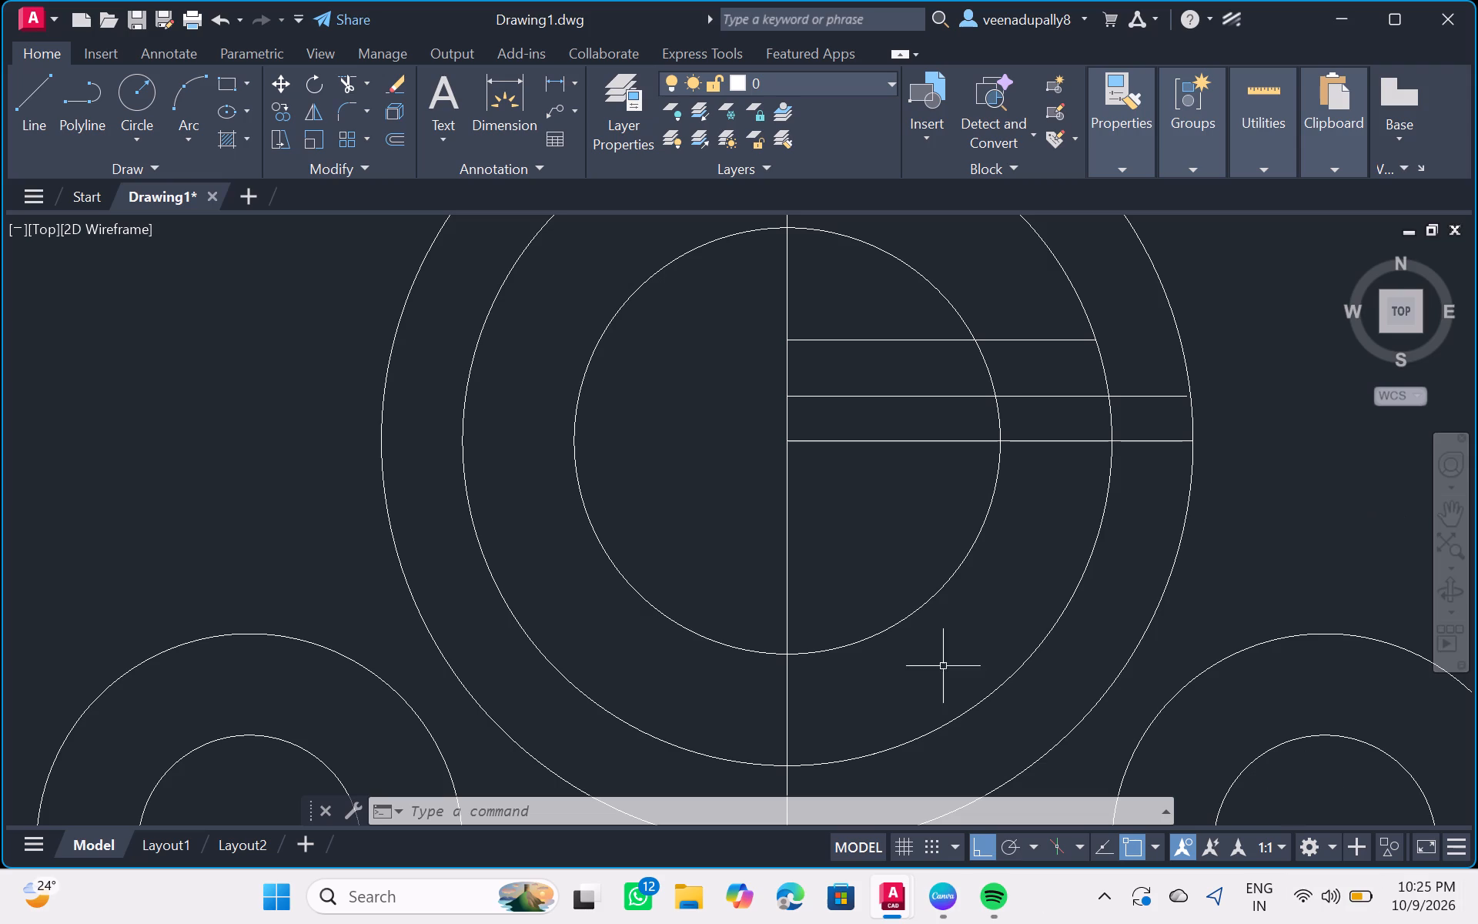
Trim the two lower horizontal lines in the upper circles back to the middle concentric circle.
click(1435, 548)
click(1448, 548)
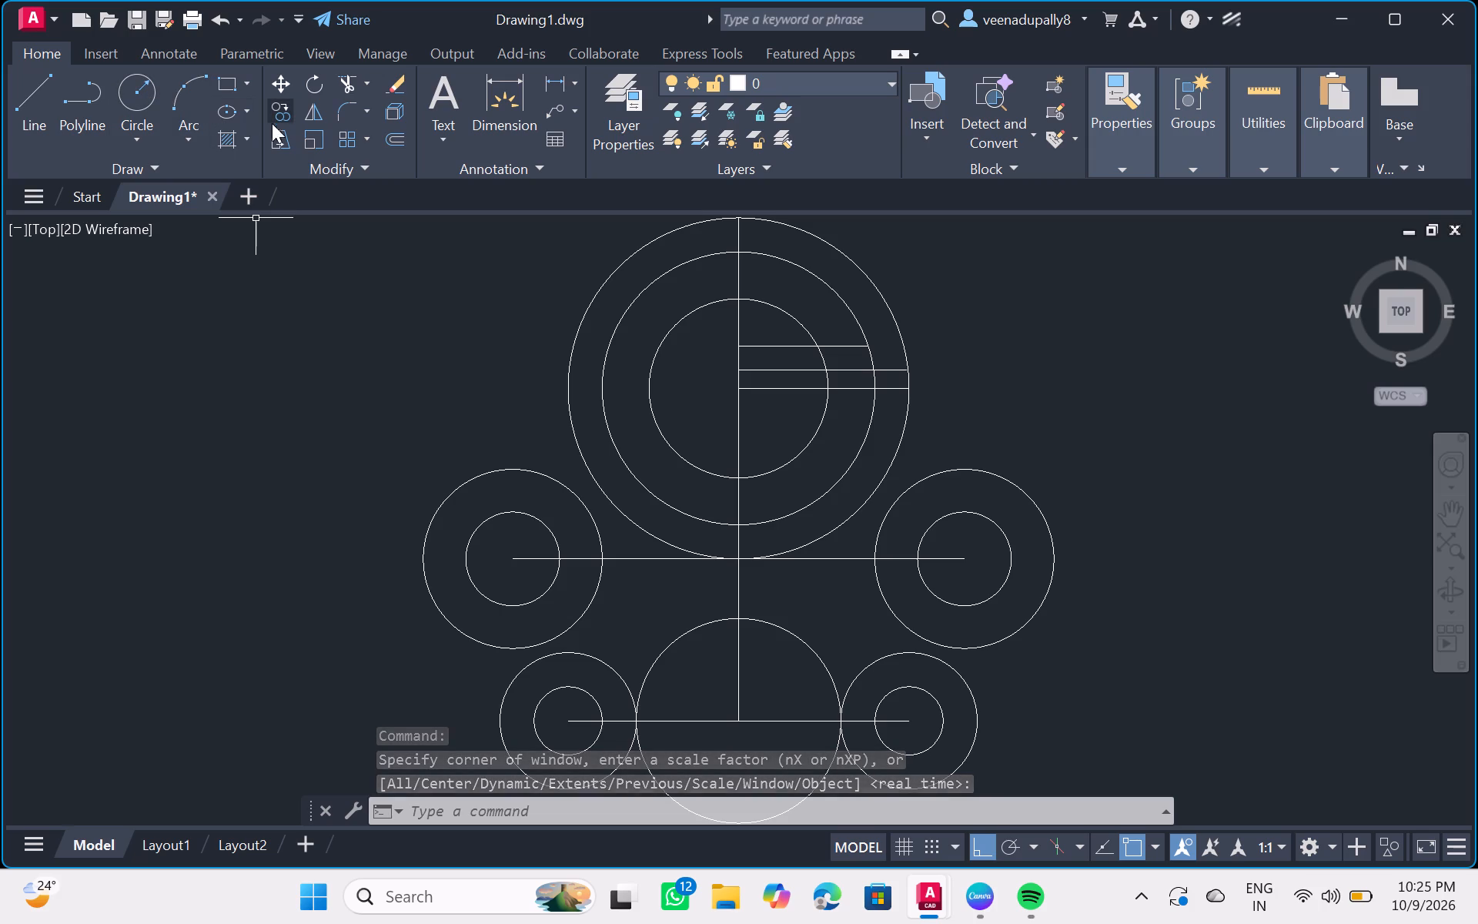
click(345, 82)
click(366, 81)
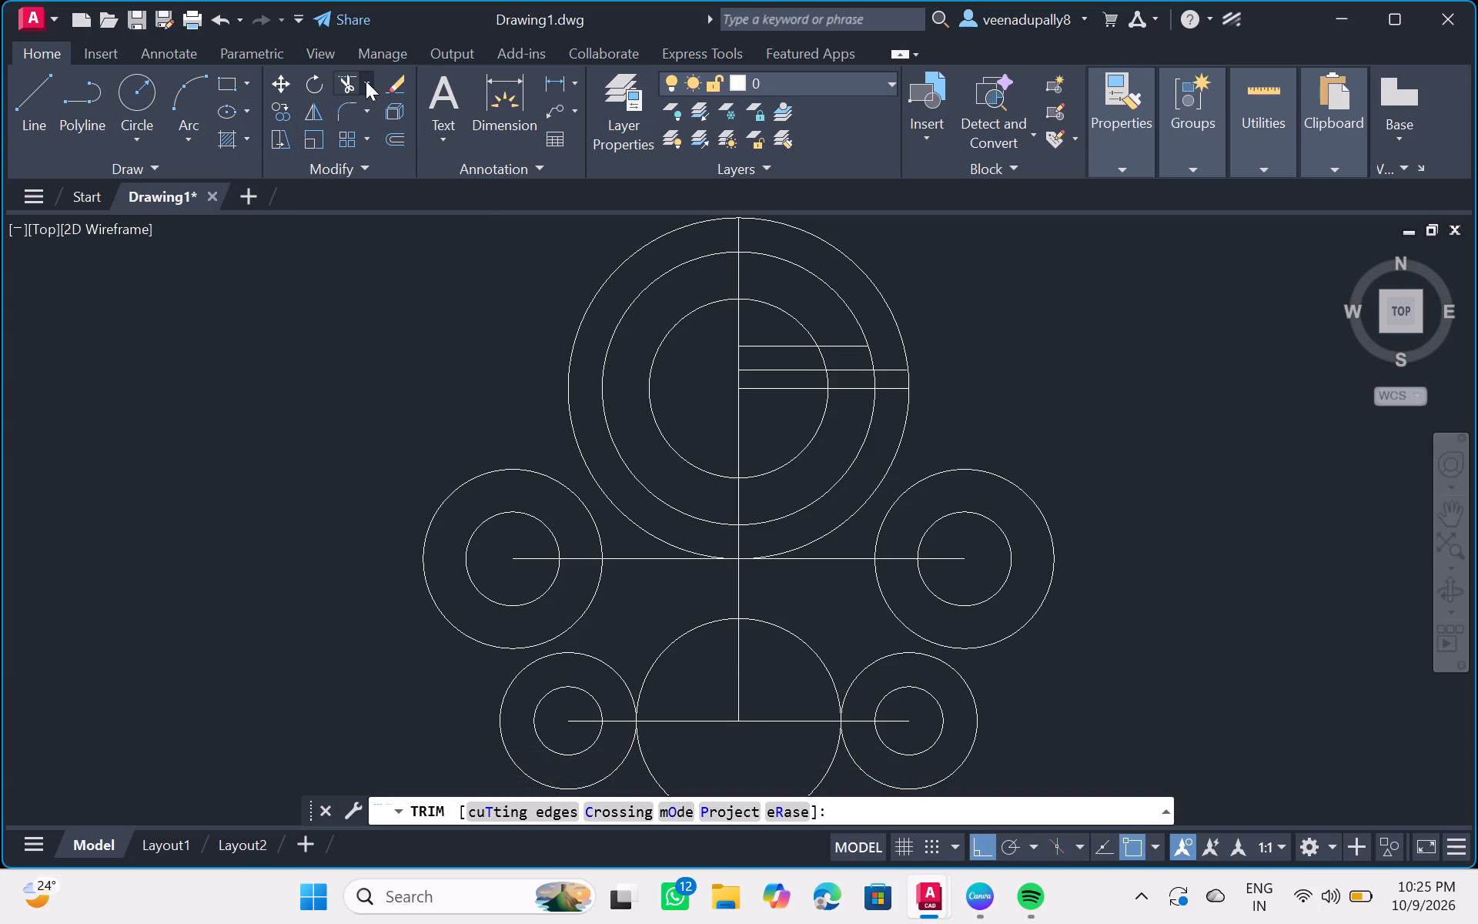
click(366, 123)
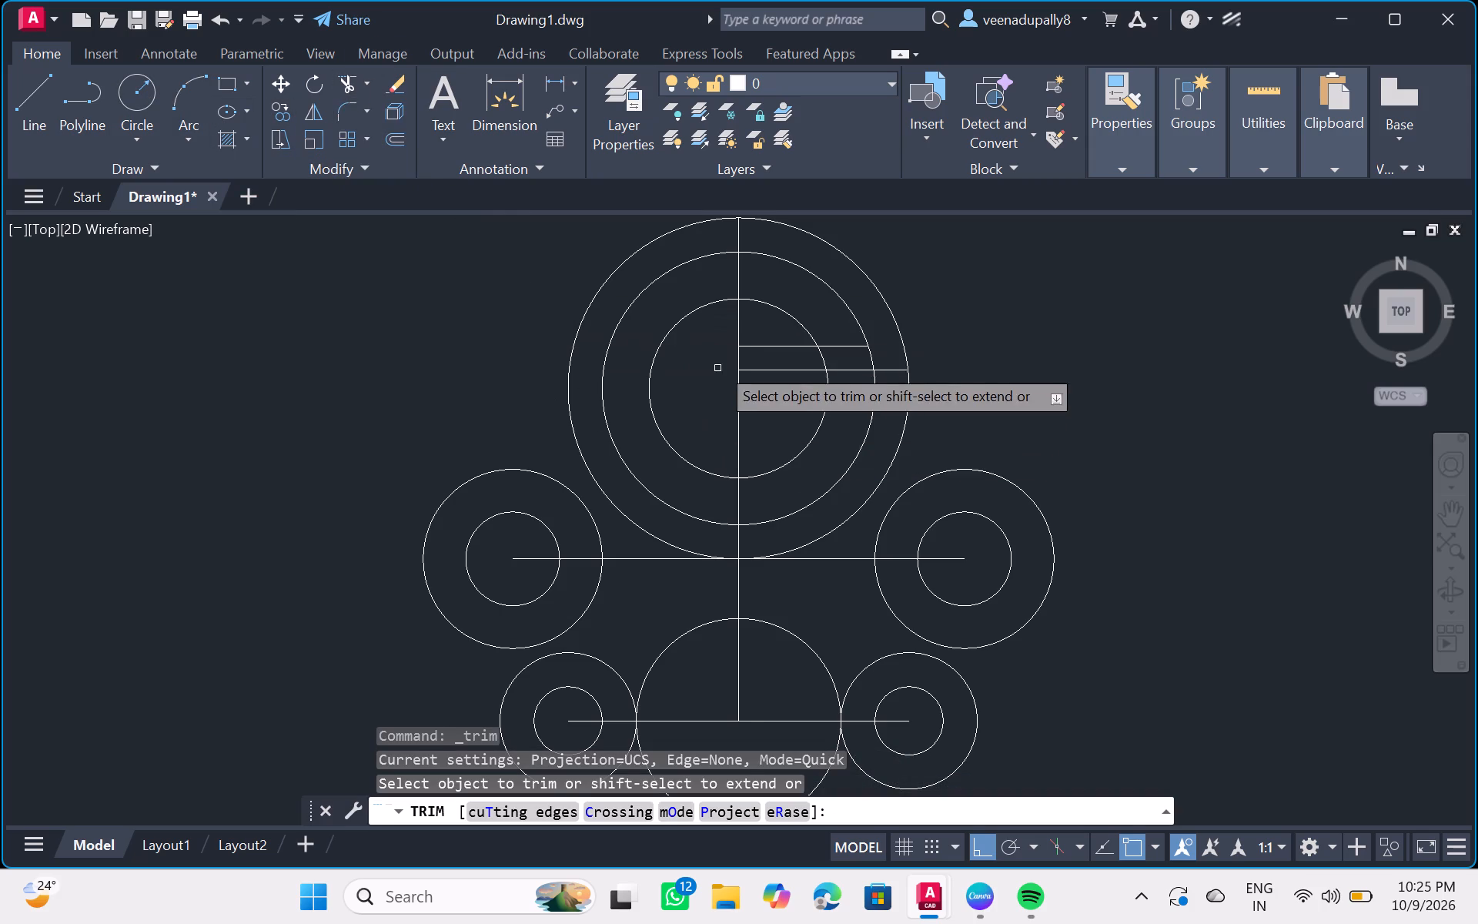
click(887, 371)
click(889, 389)
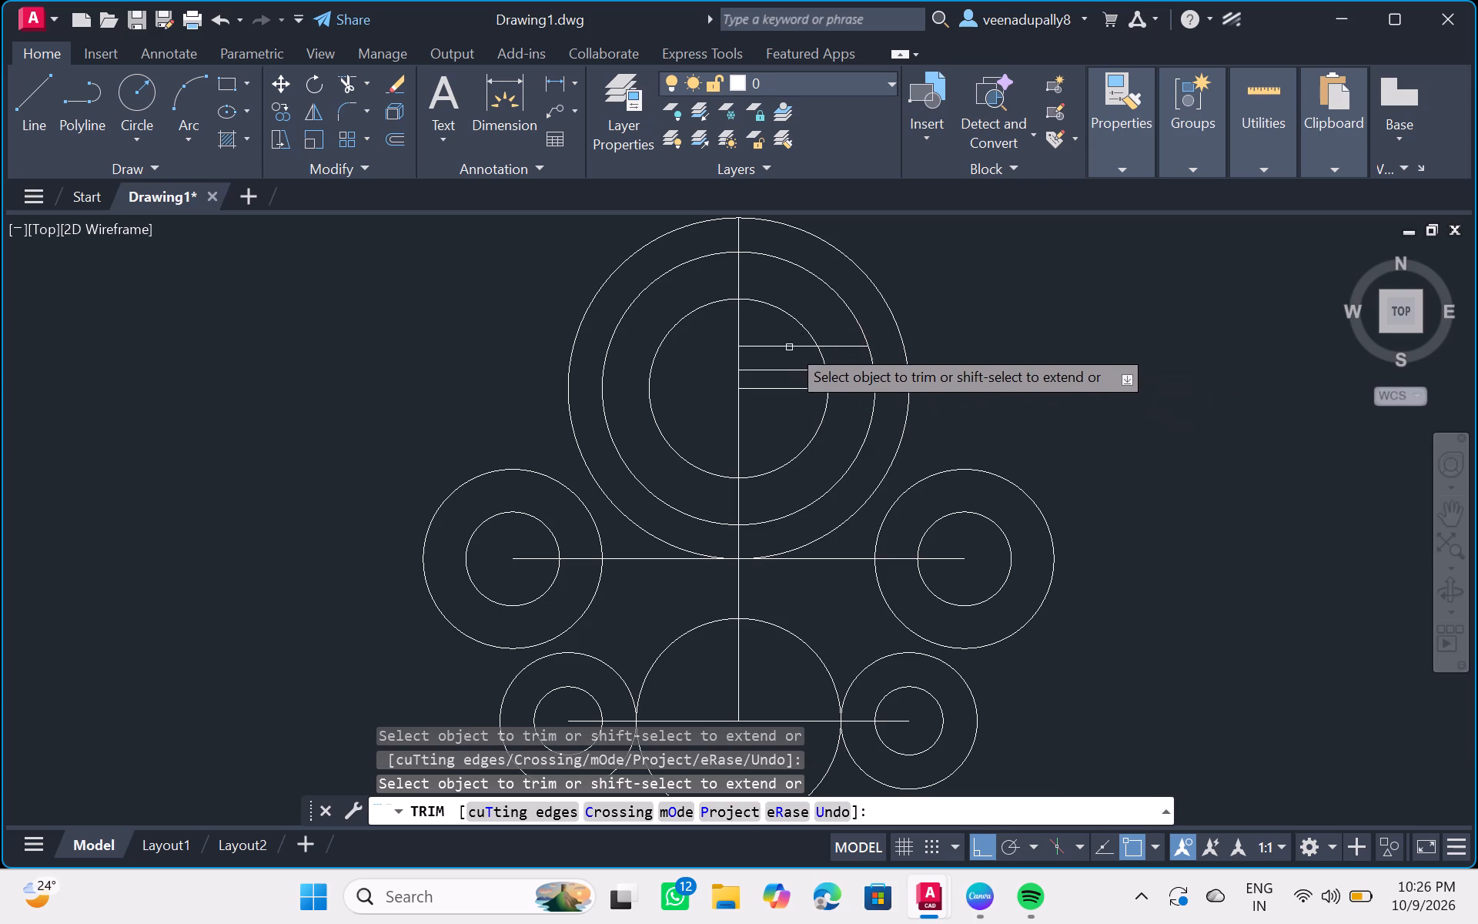
Trim the middle concentric circle down to the short arc joining the horizontal lines, and remove the vertical line above the inner circle.
click(841, 294)
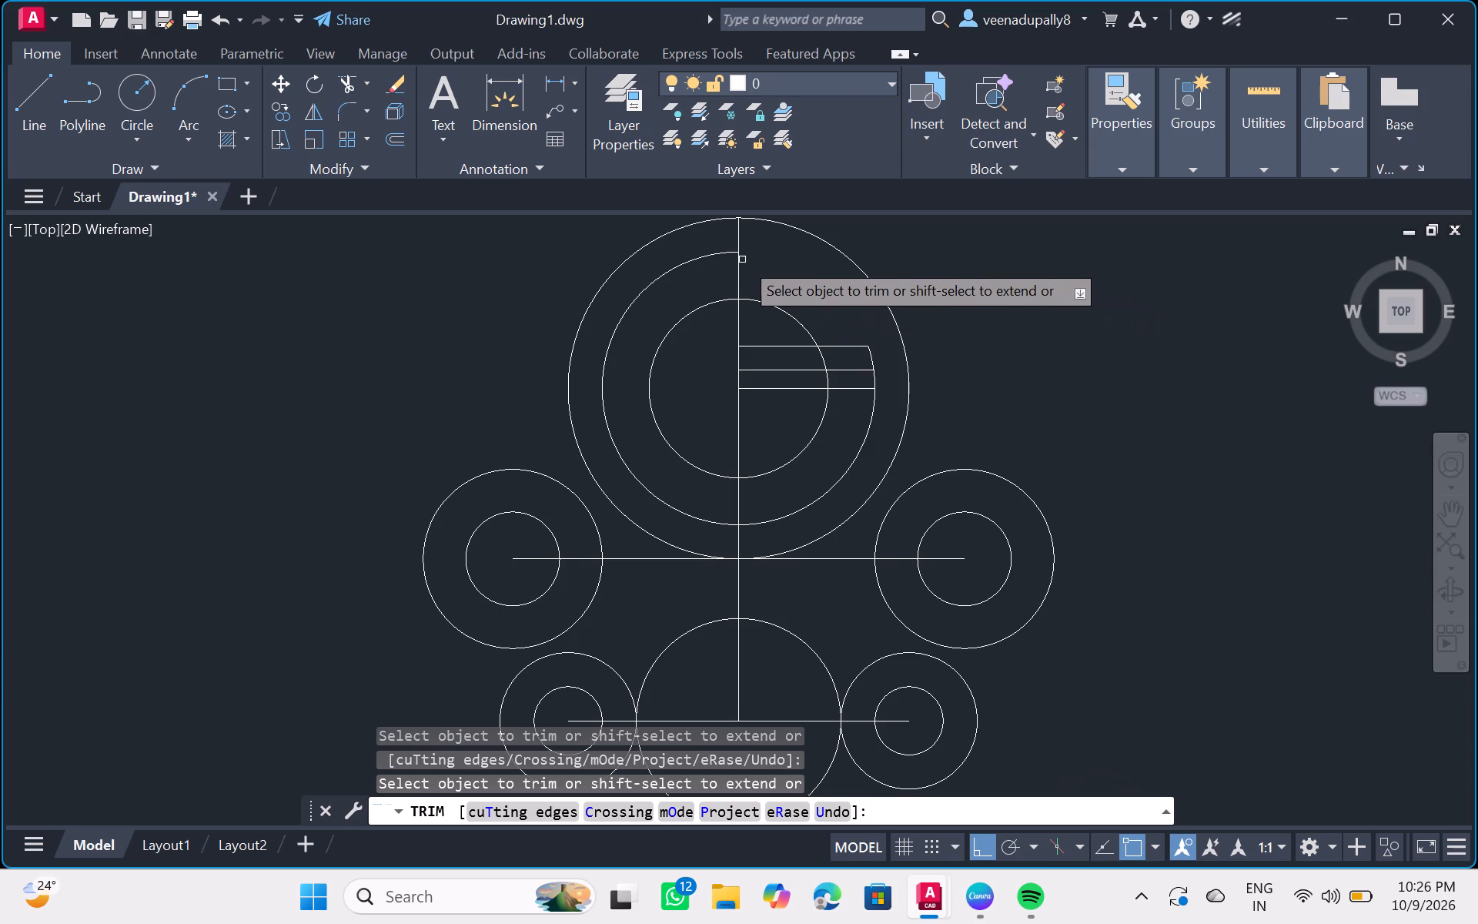
click(739, 255)
click(738, 242)
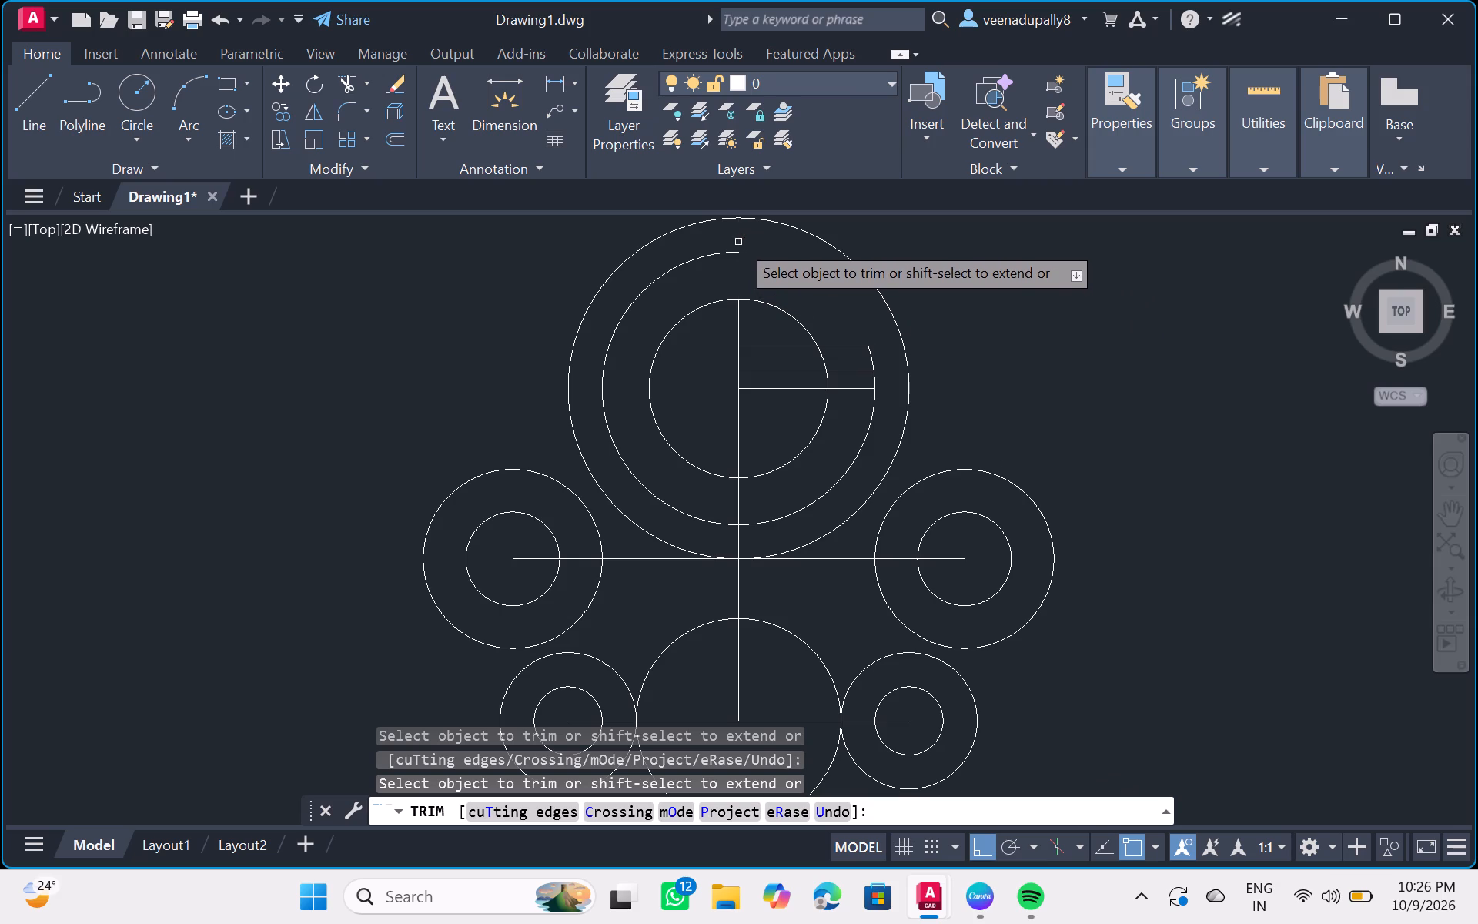
click(726, 253)
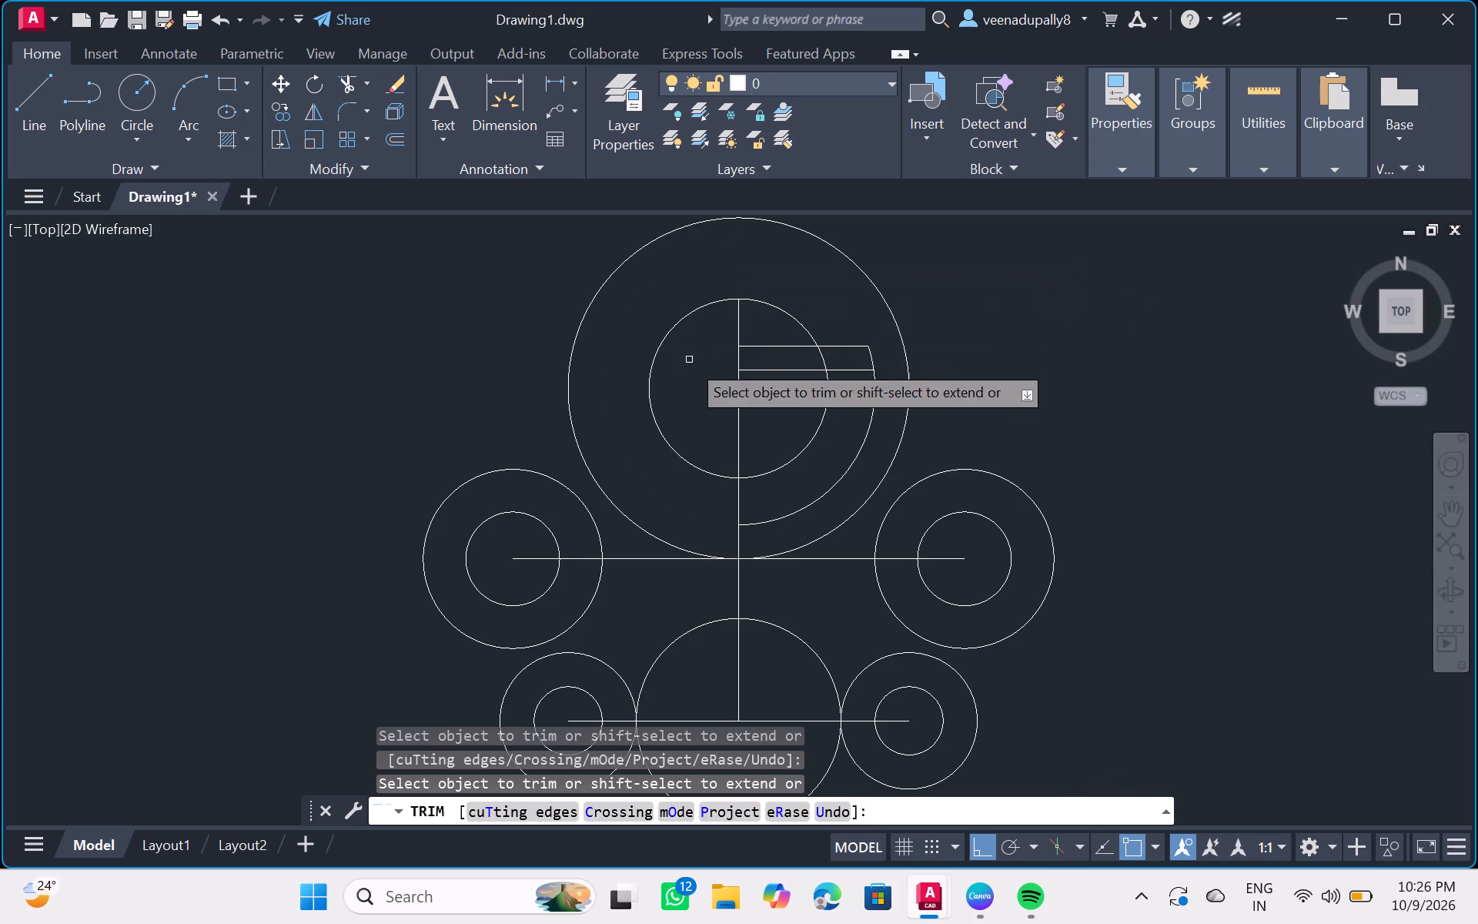
click(804, 507)
click(871, 420)
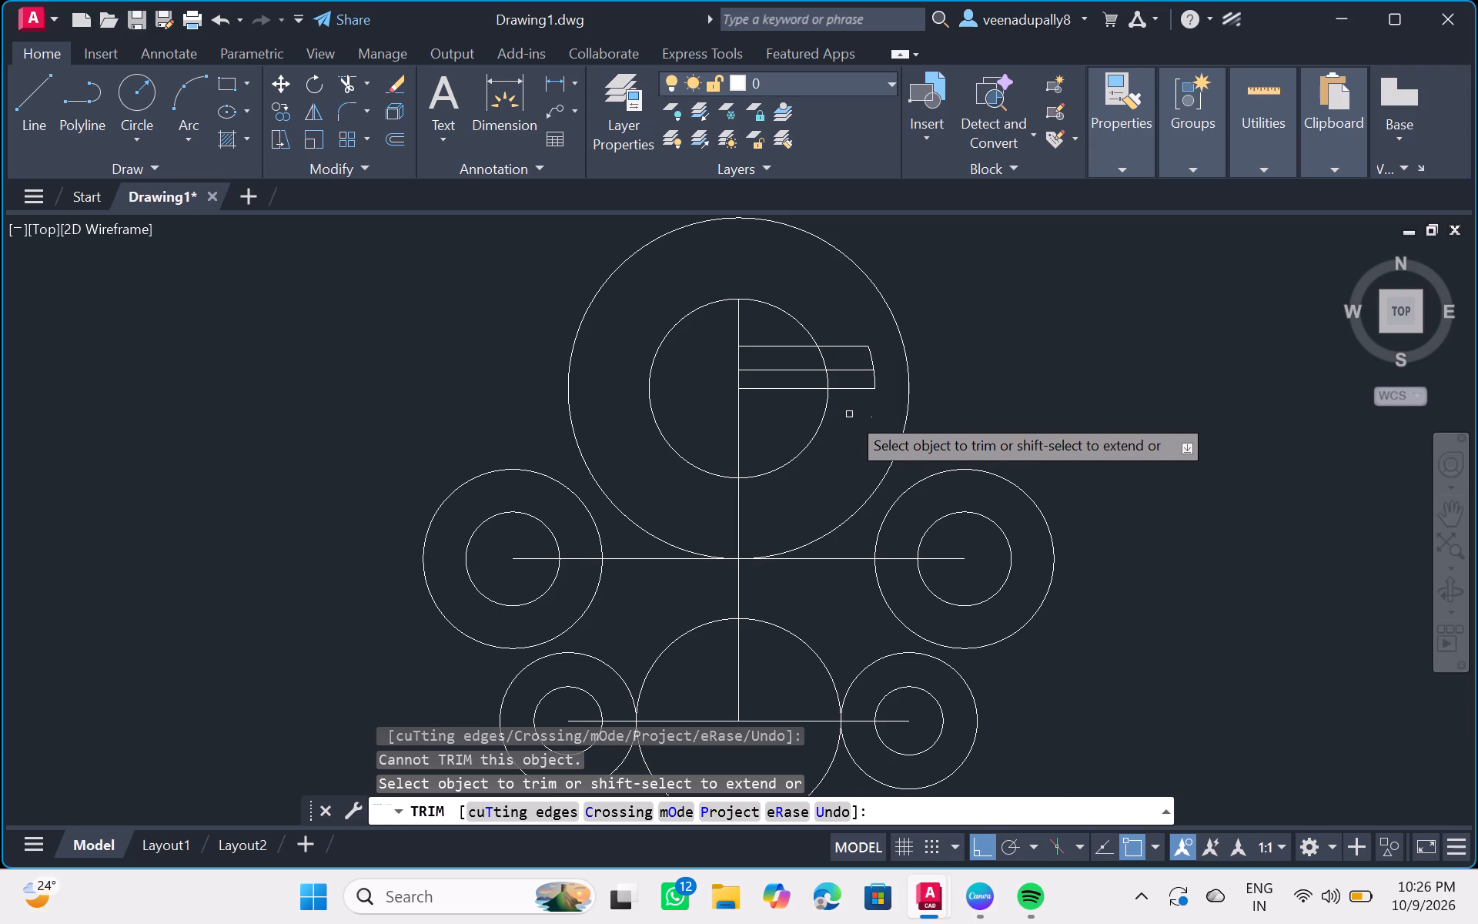
Trim the horizontal lines inside the inner circle, the inner circle's arc between them and the middle line, leaving a single notch outline.
click(790, 348)
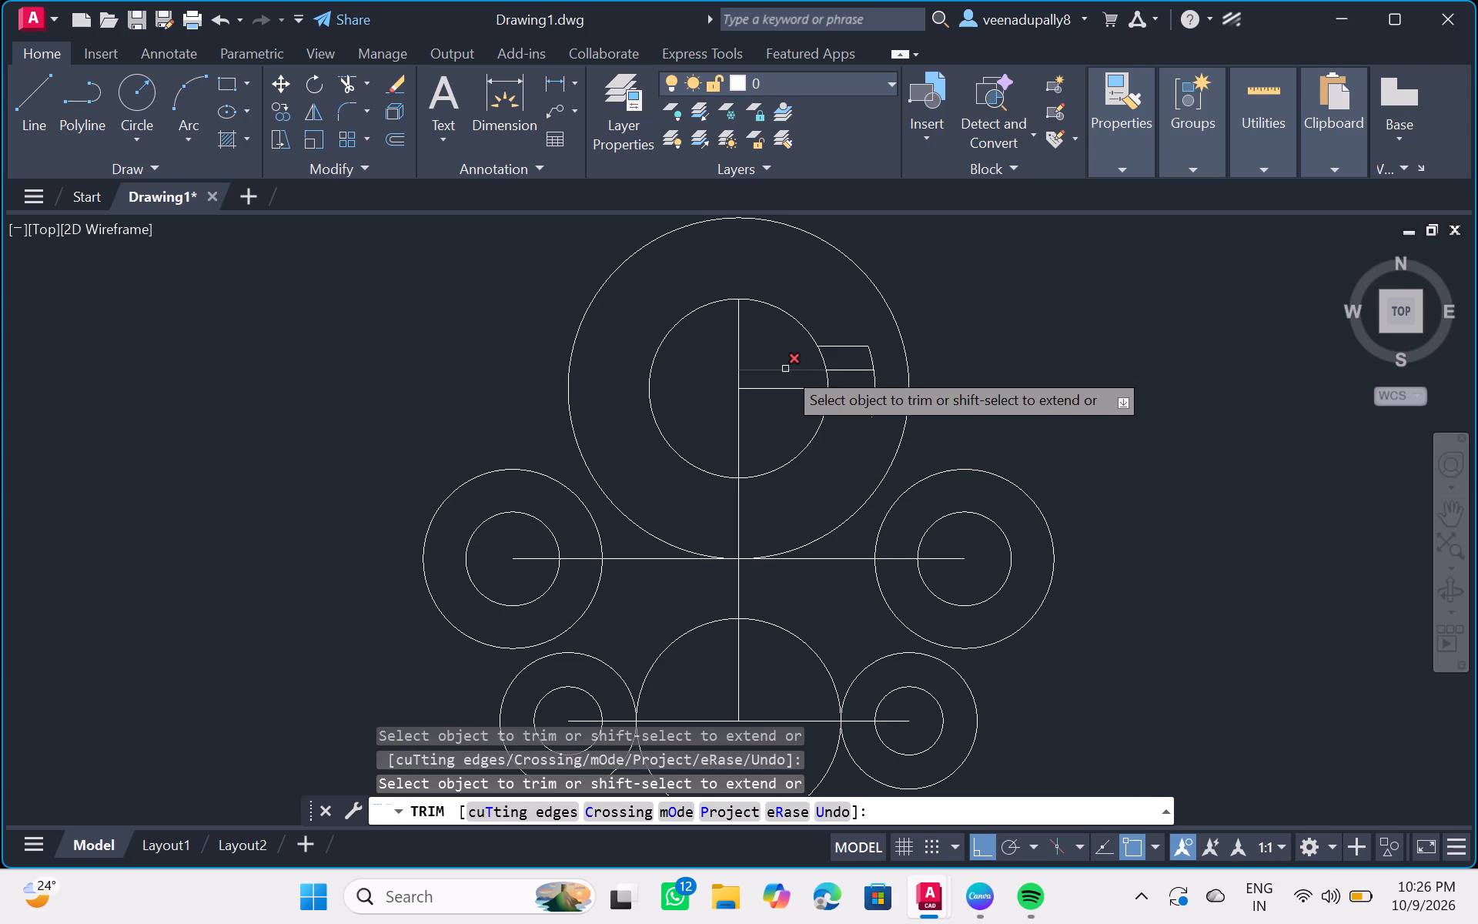
click(785, 369)
click(787, 389)
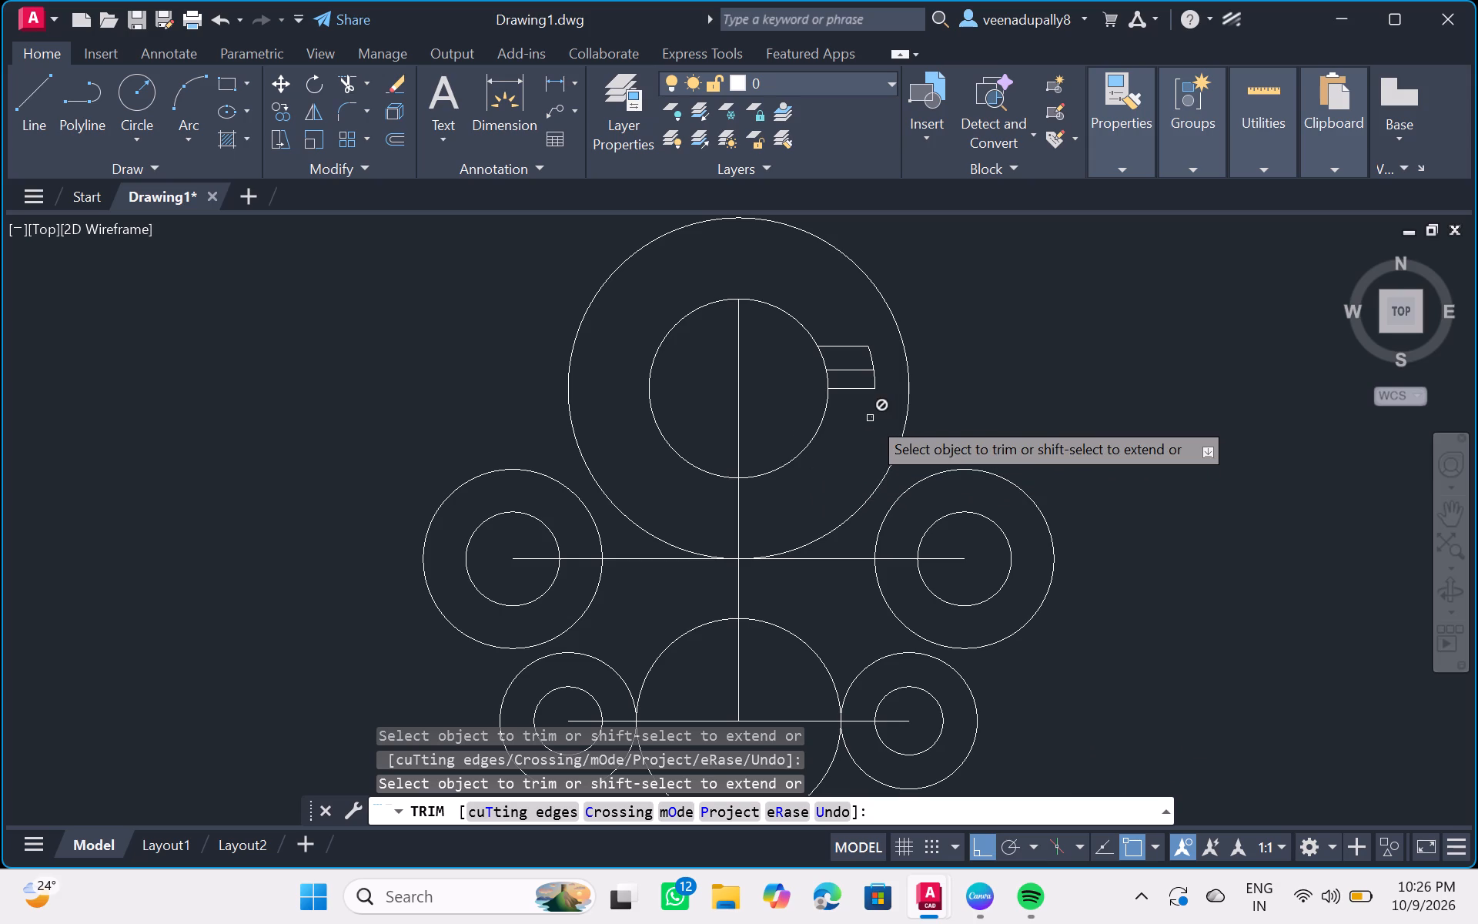
click(870, 418)
click(872, 414)
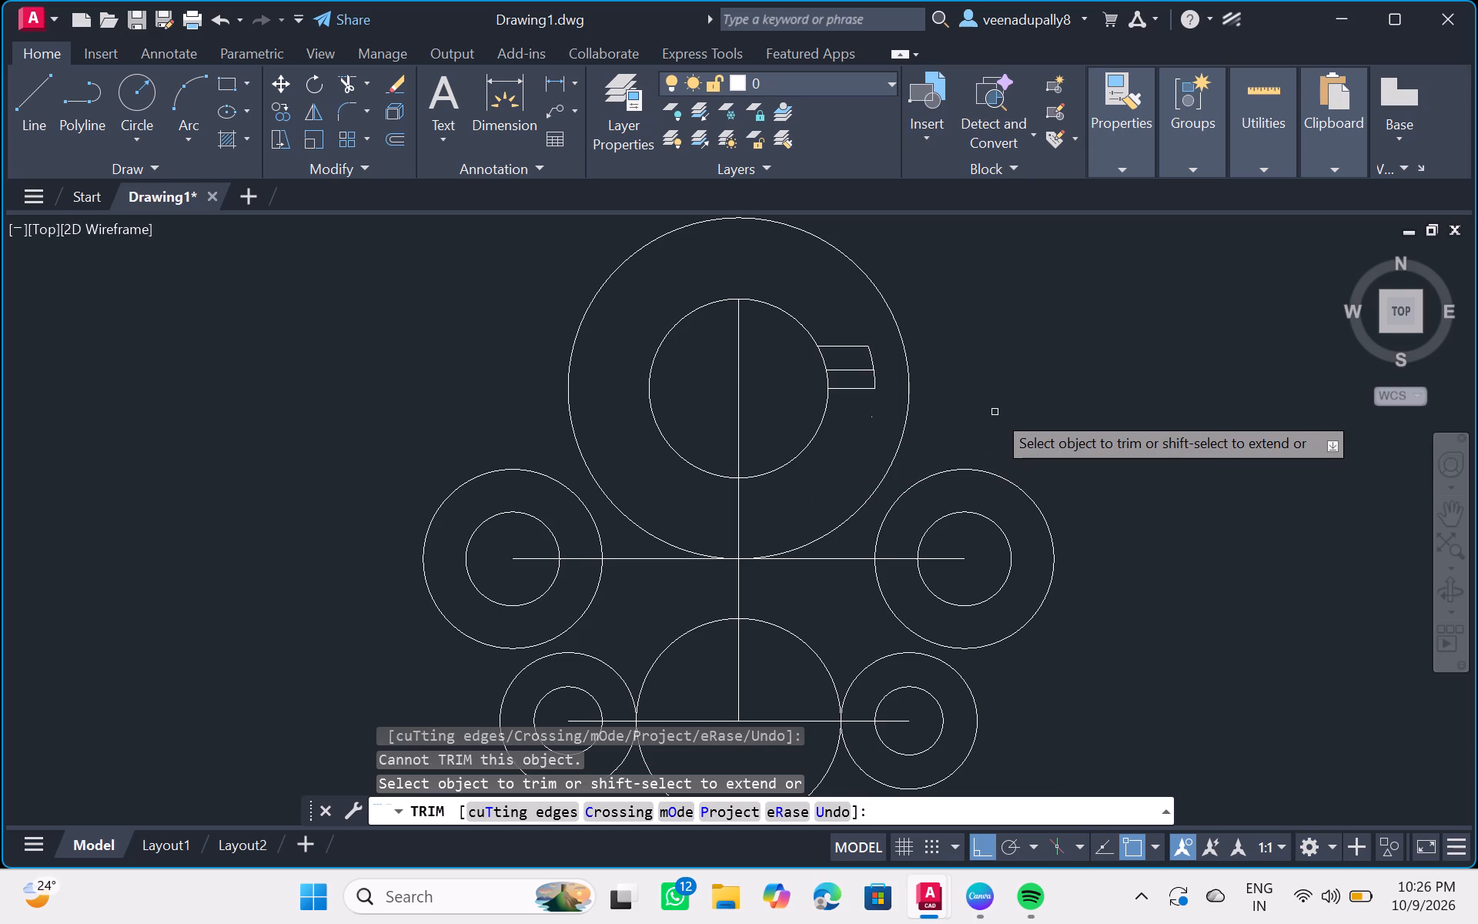
click(821, 366)
click(830, 381)
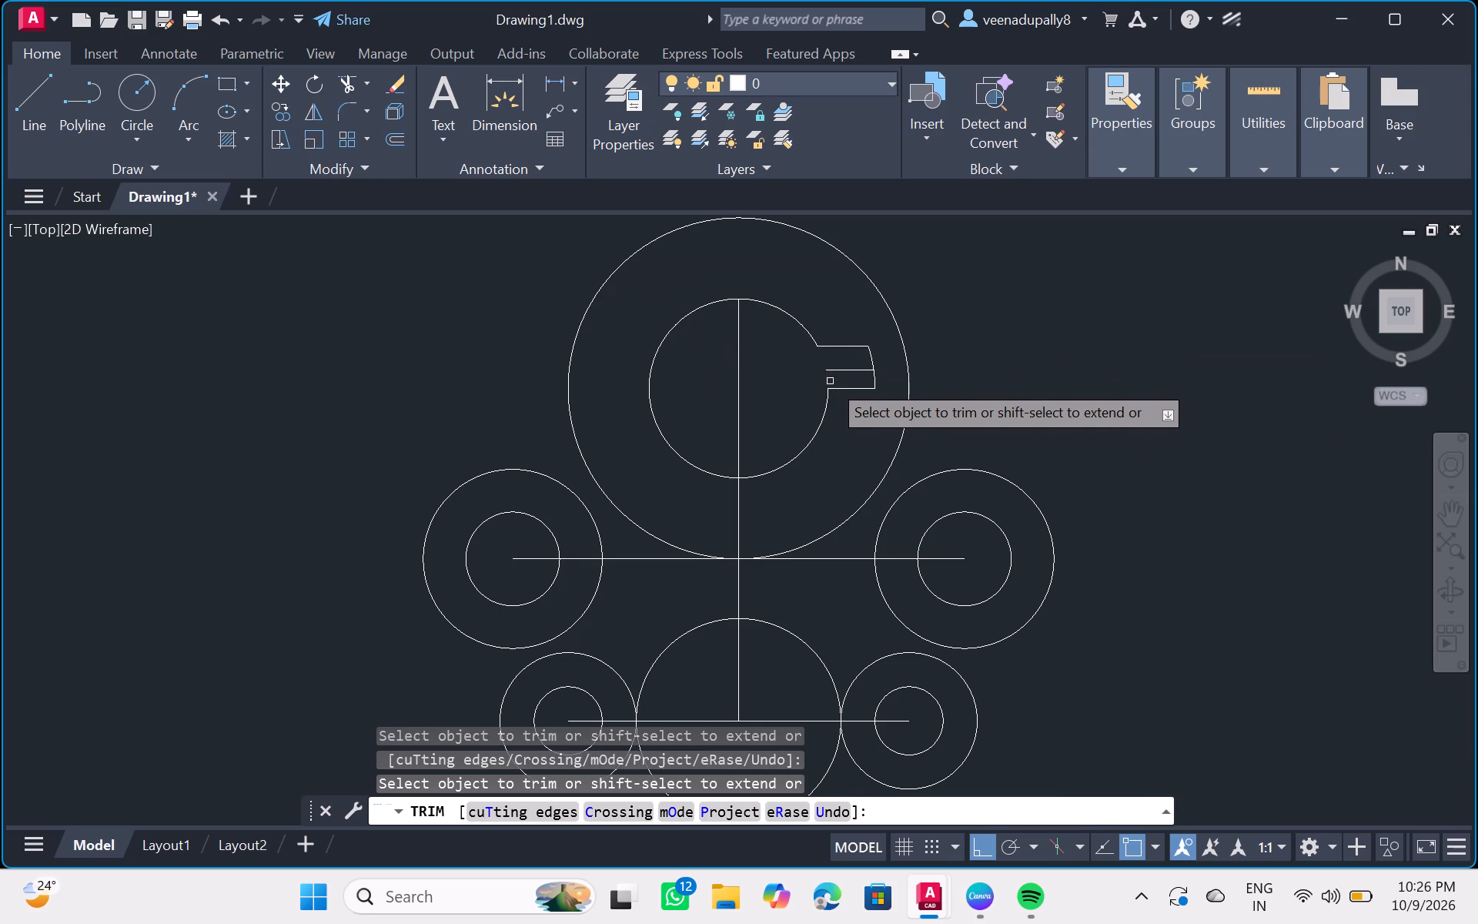
click(845, 369)
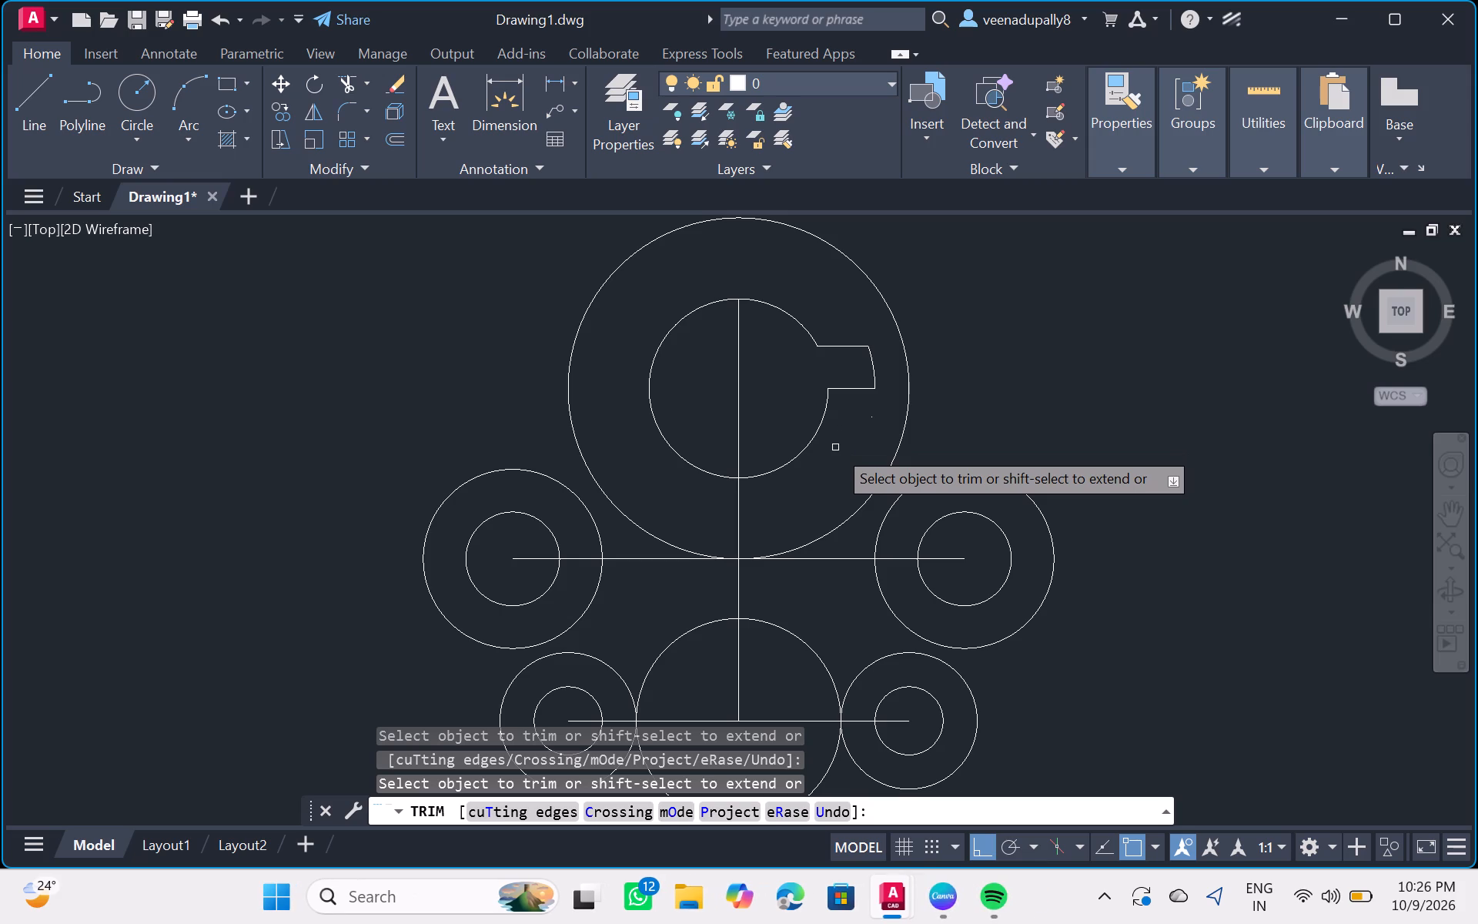
key(Escape)
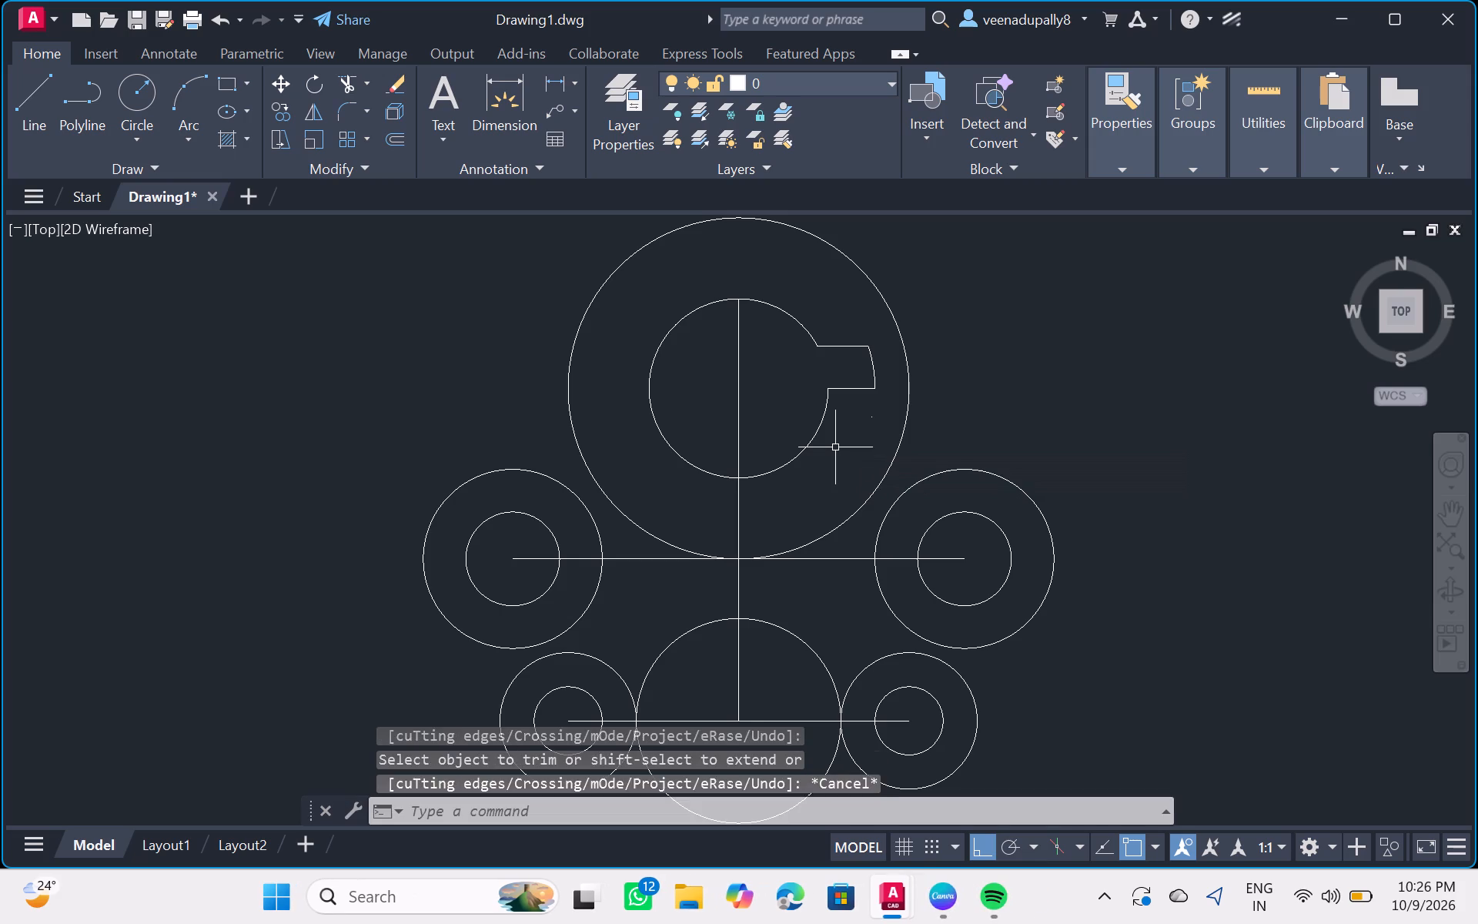
key(Escape)
key(Escape)
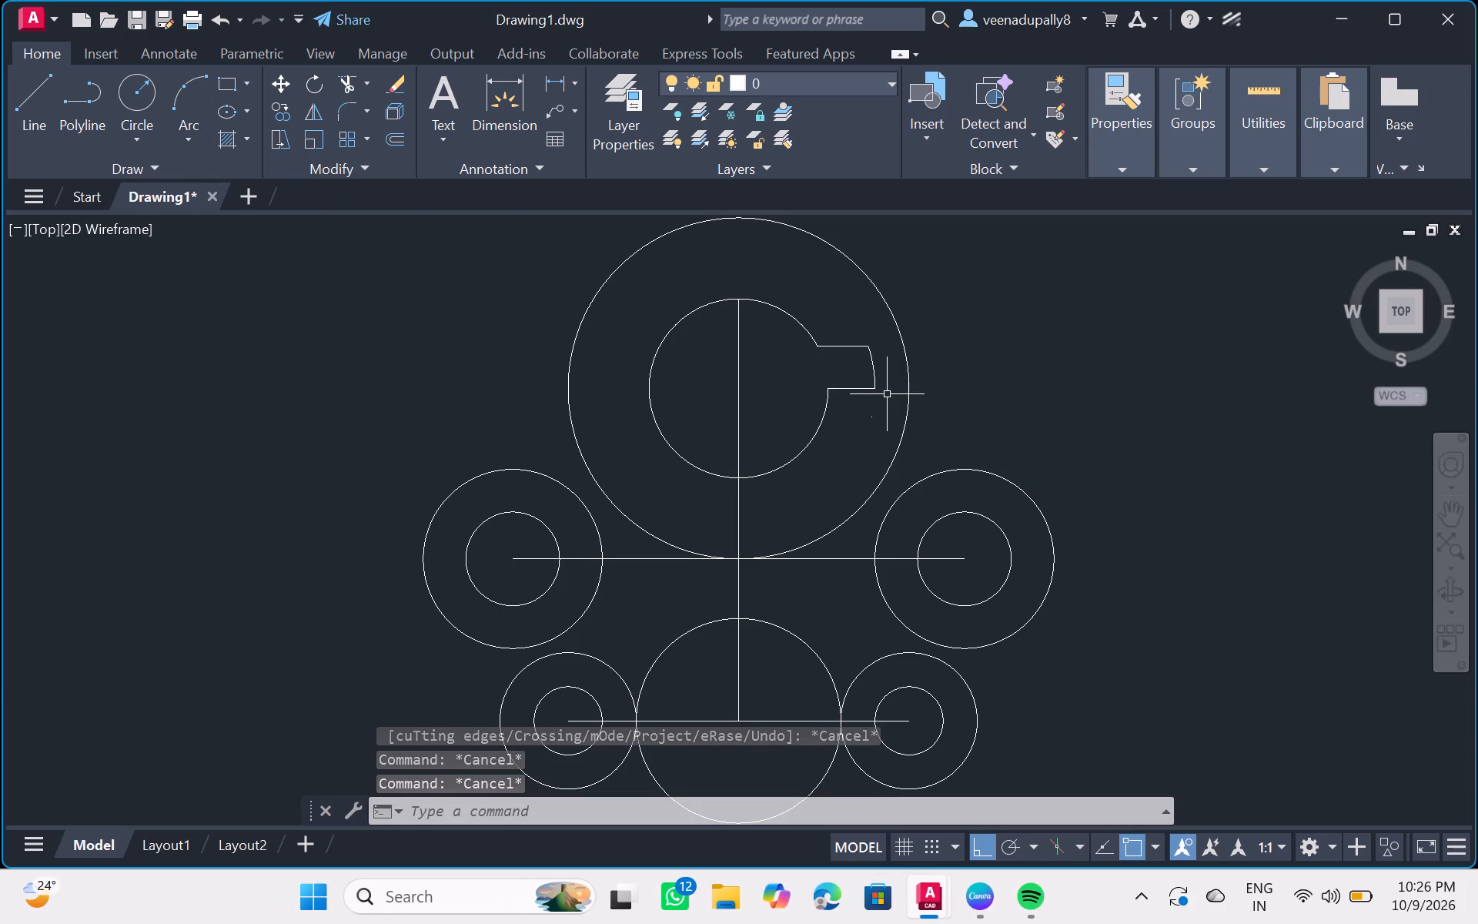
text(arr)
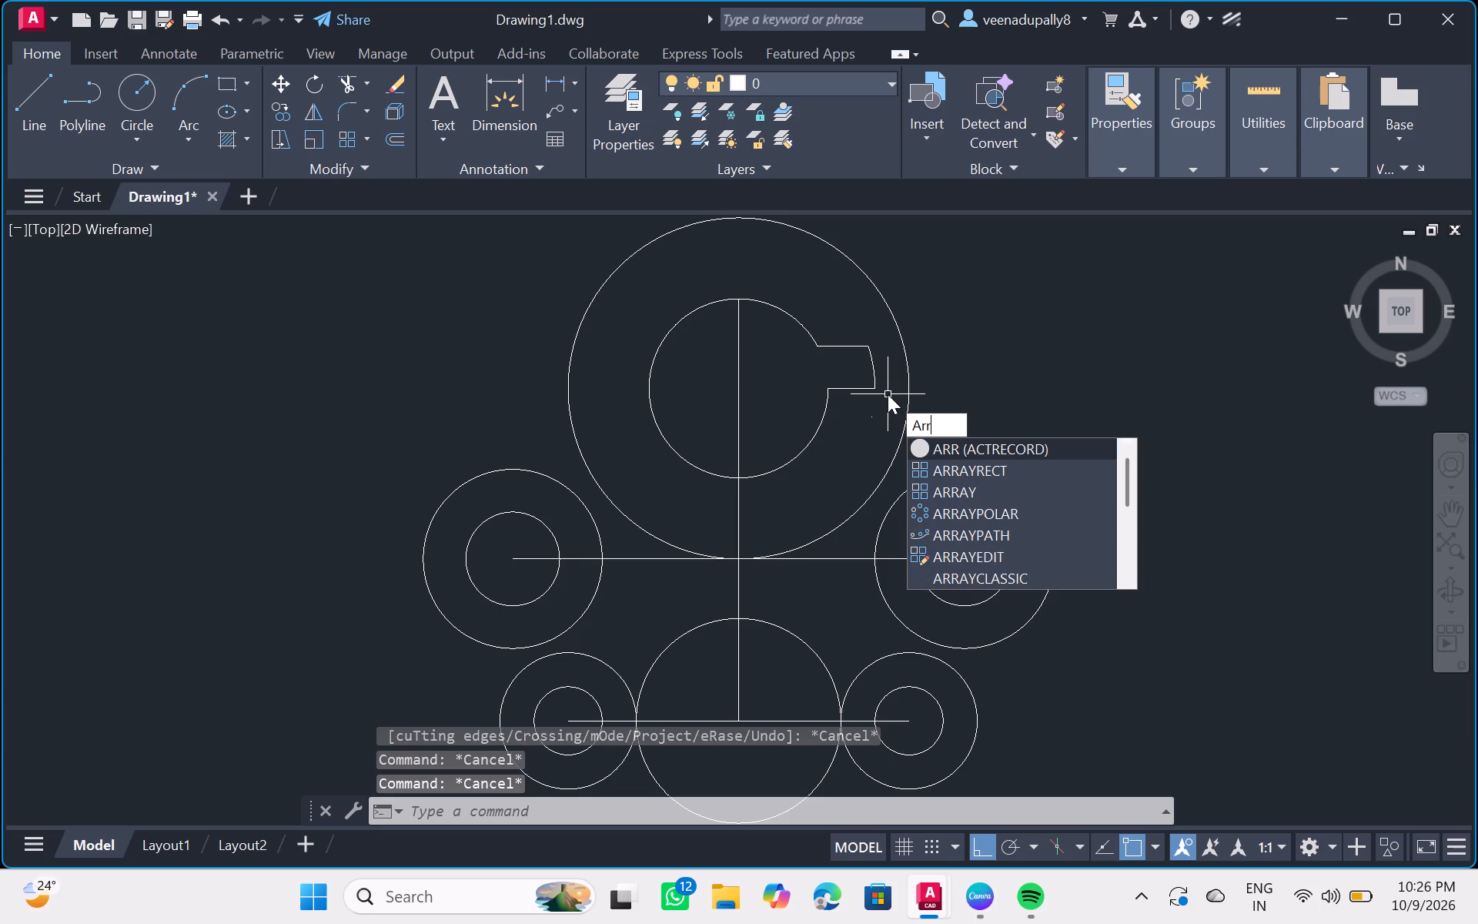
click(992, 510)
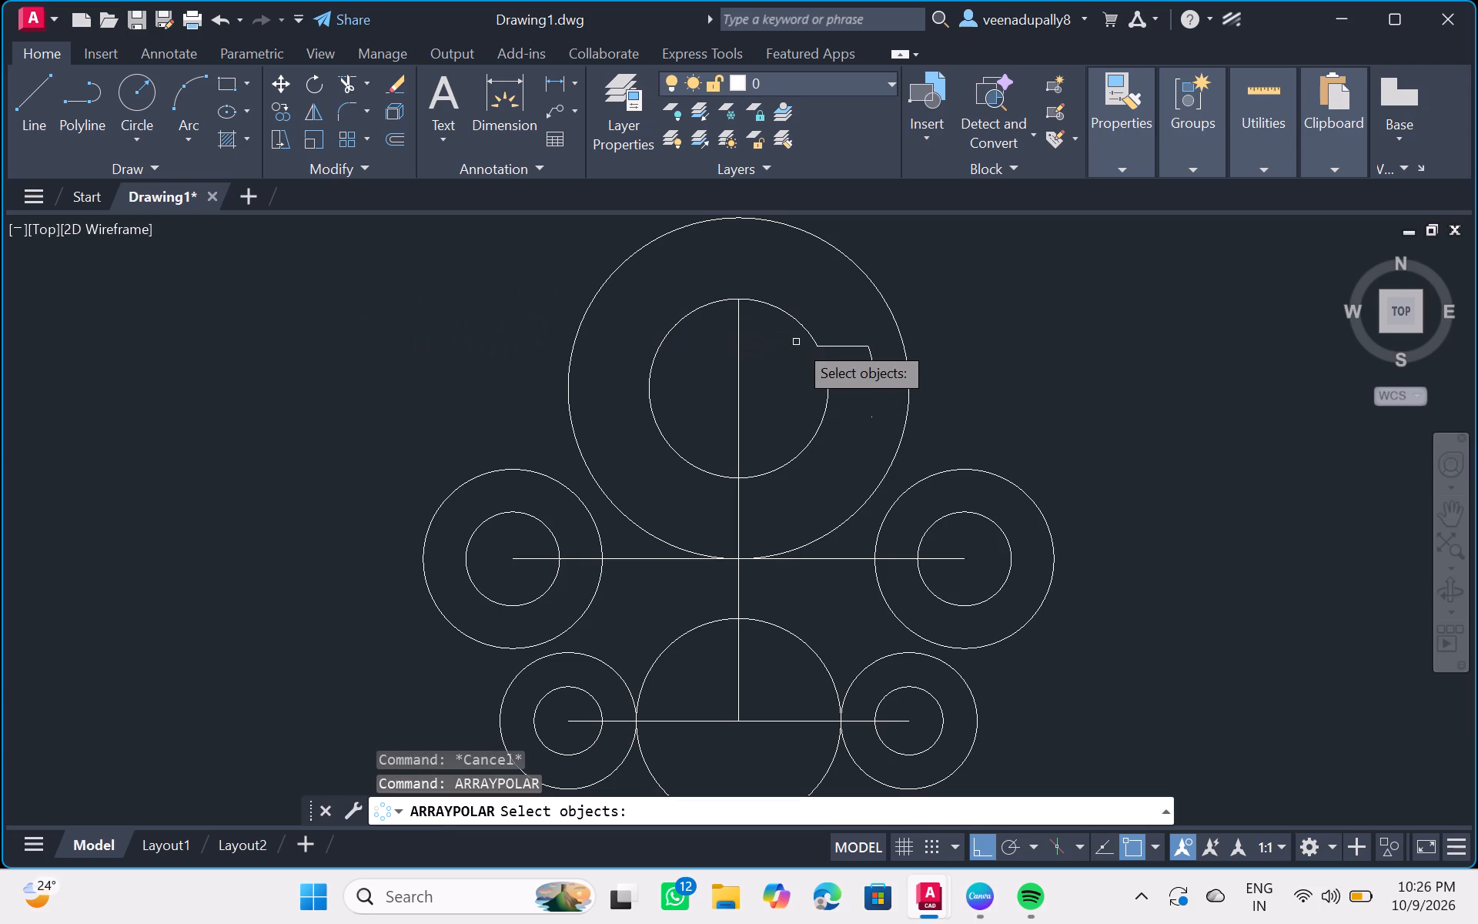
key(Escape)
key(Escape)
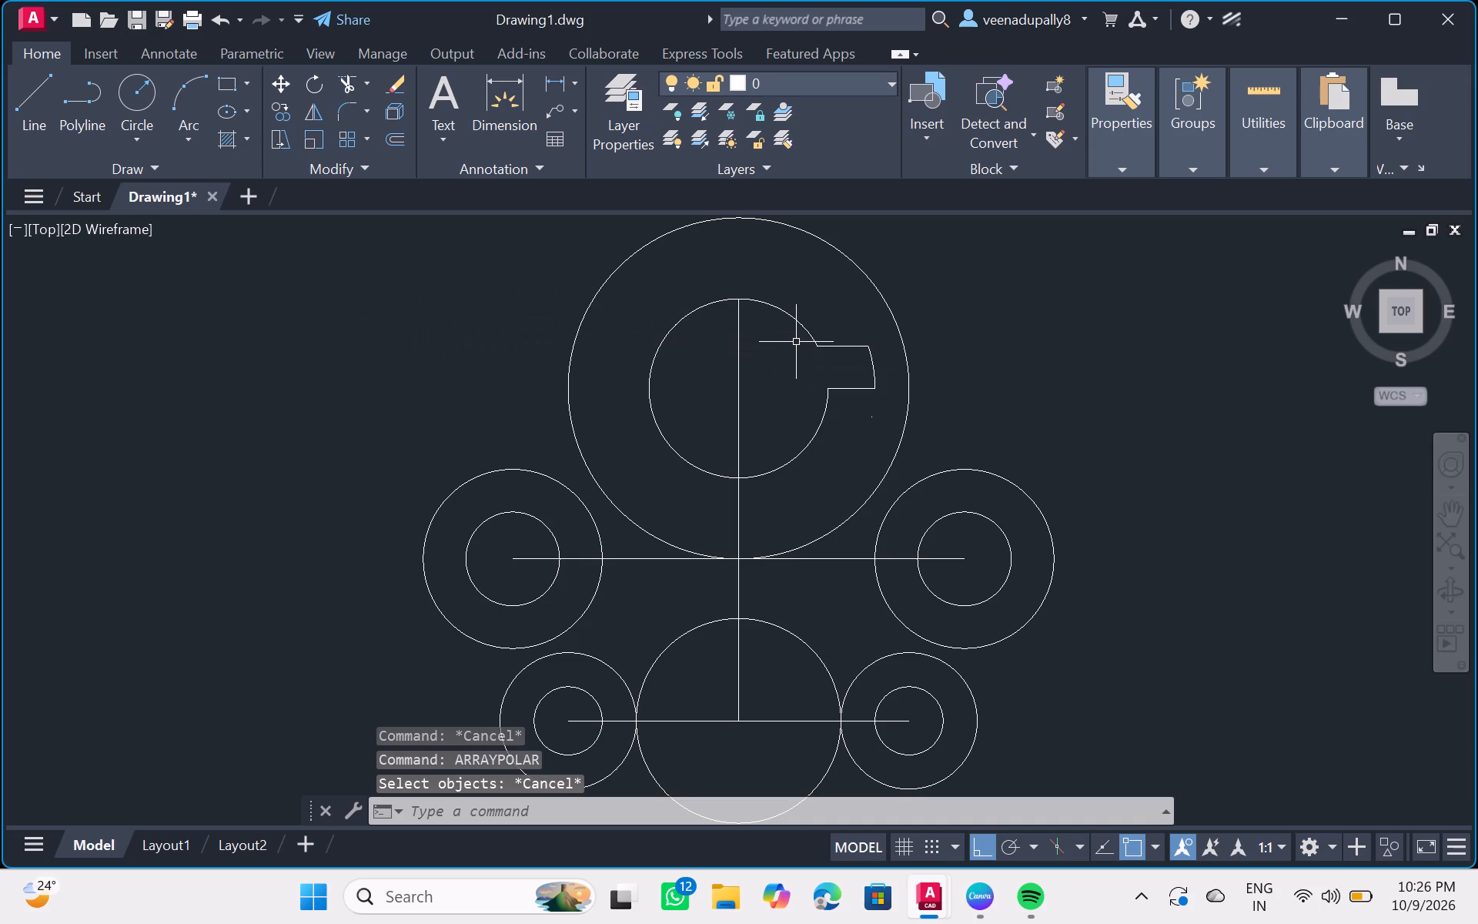
Polar-array the notch's two horizontal lines and outer arc about the upper circles' common centre, with 6 items over 360 degrees.
click(844, 346)
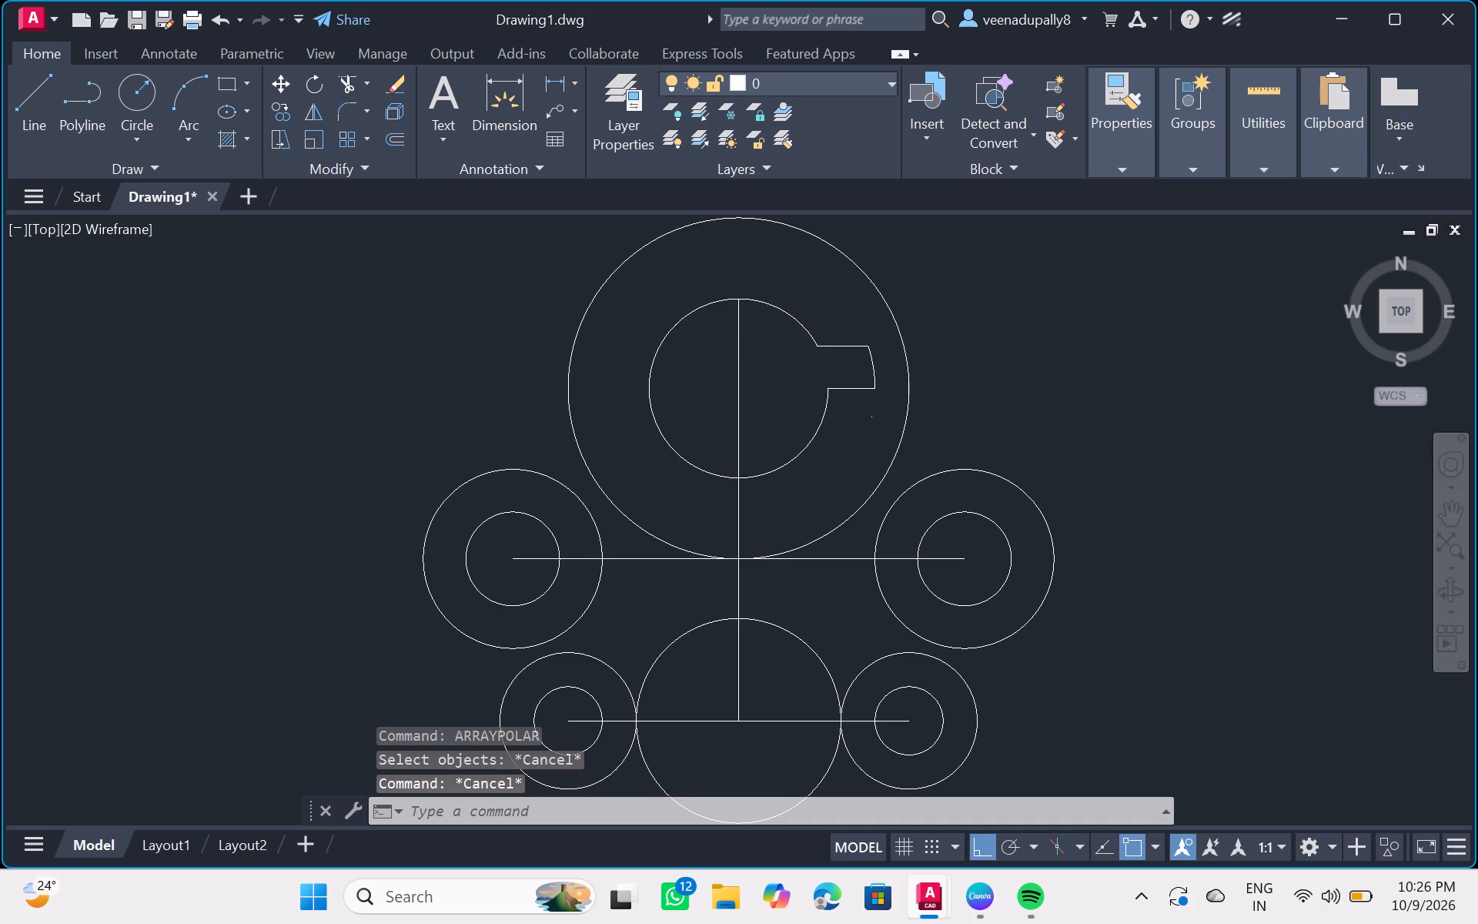
click(872, 363)
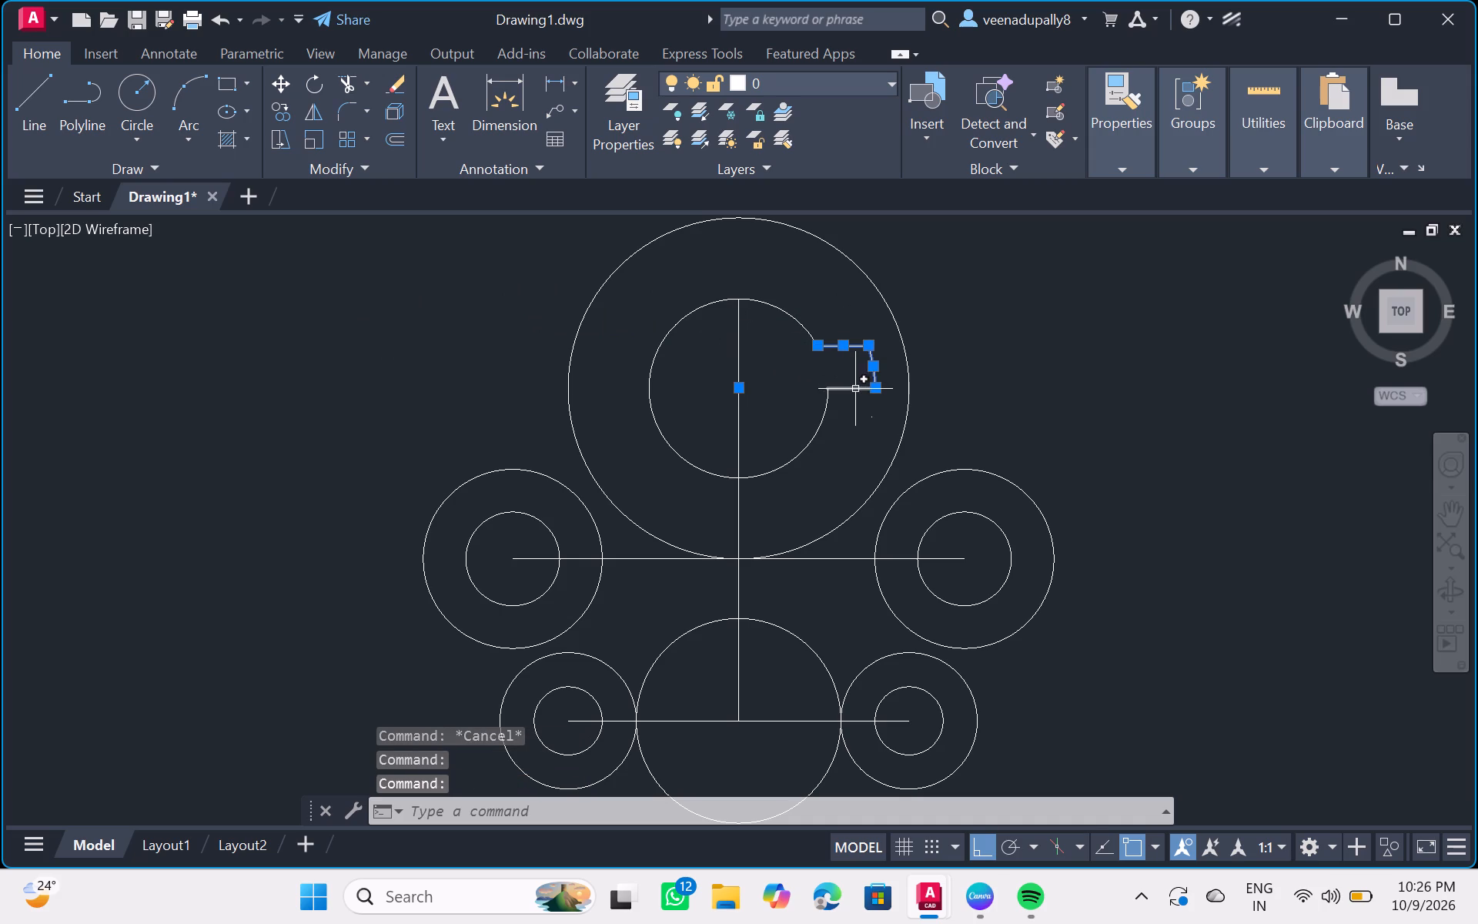
click(855, 390)
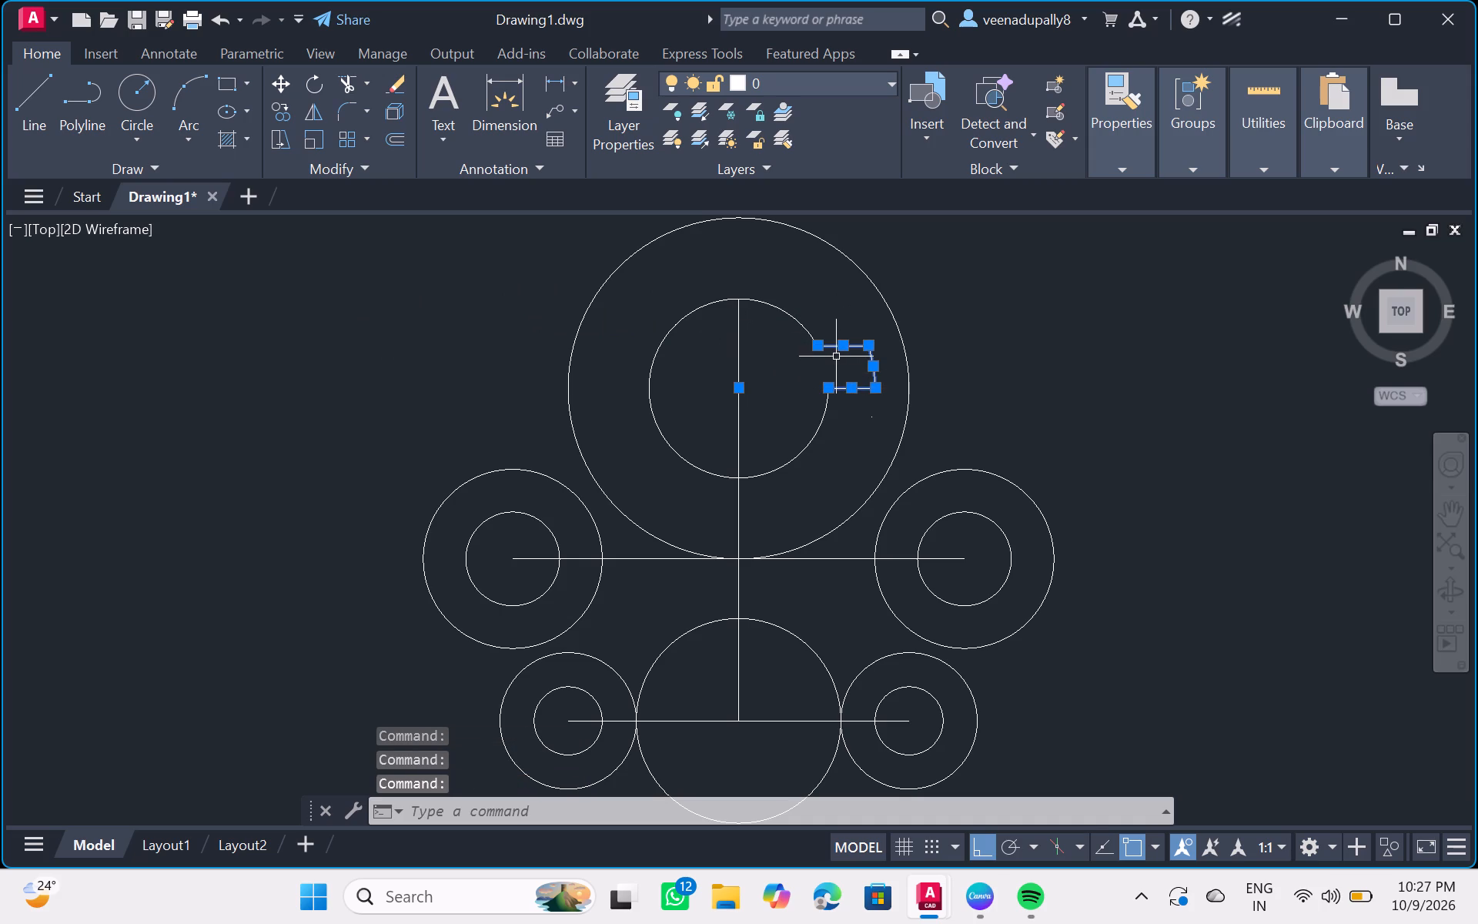
text(arr)
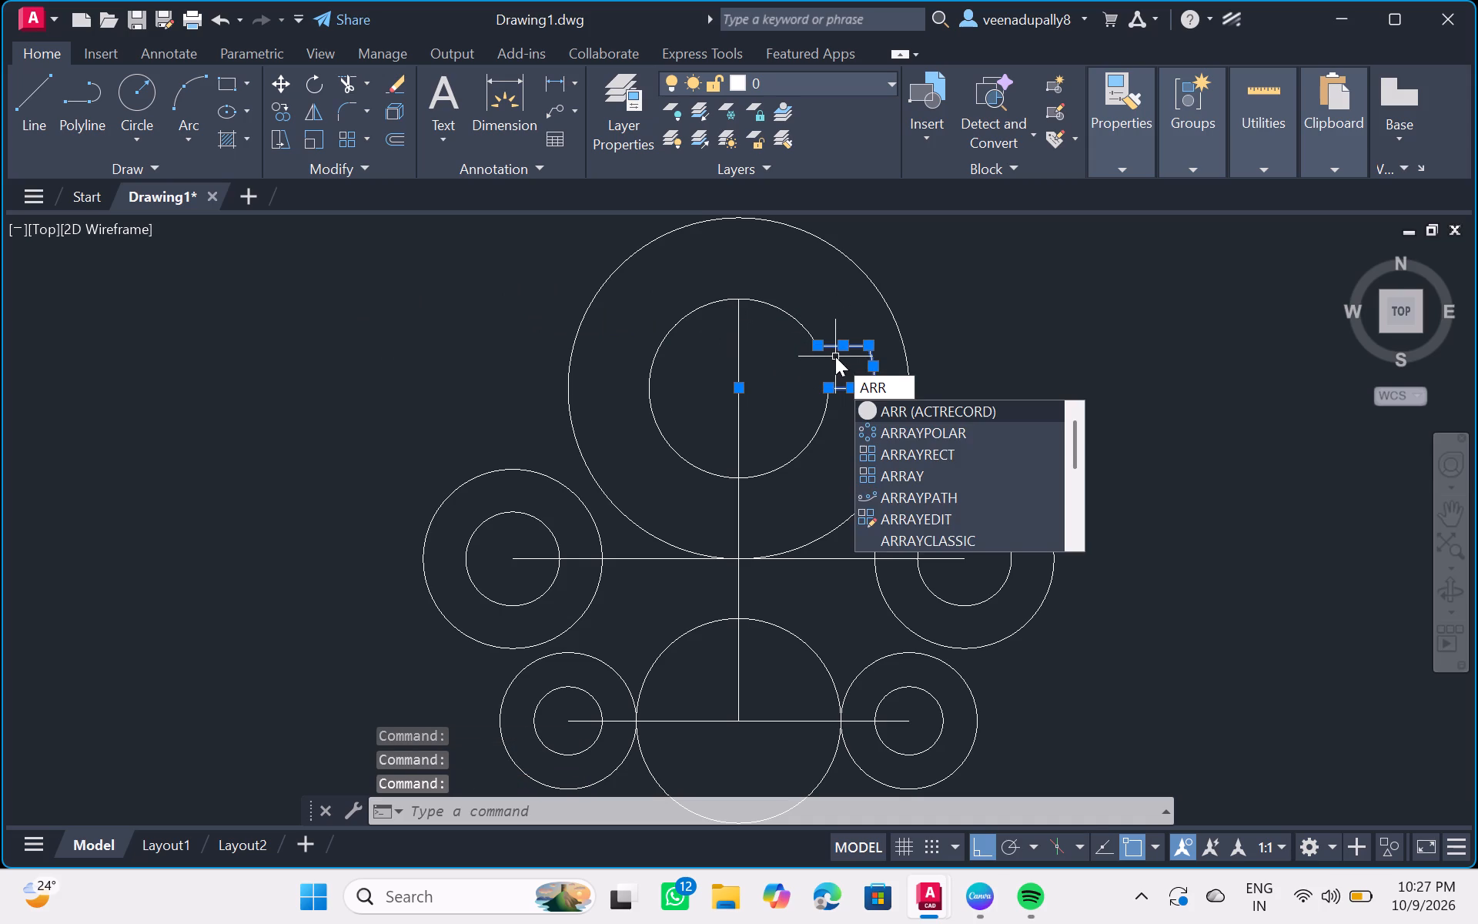
click(897, 426)
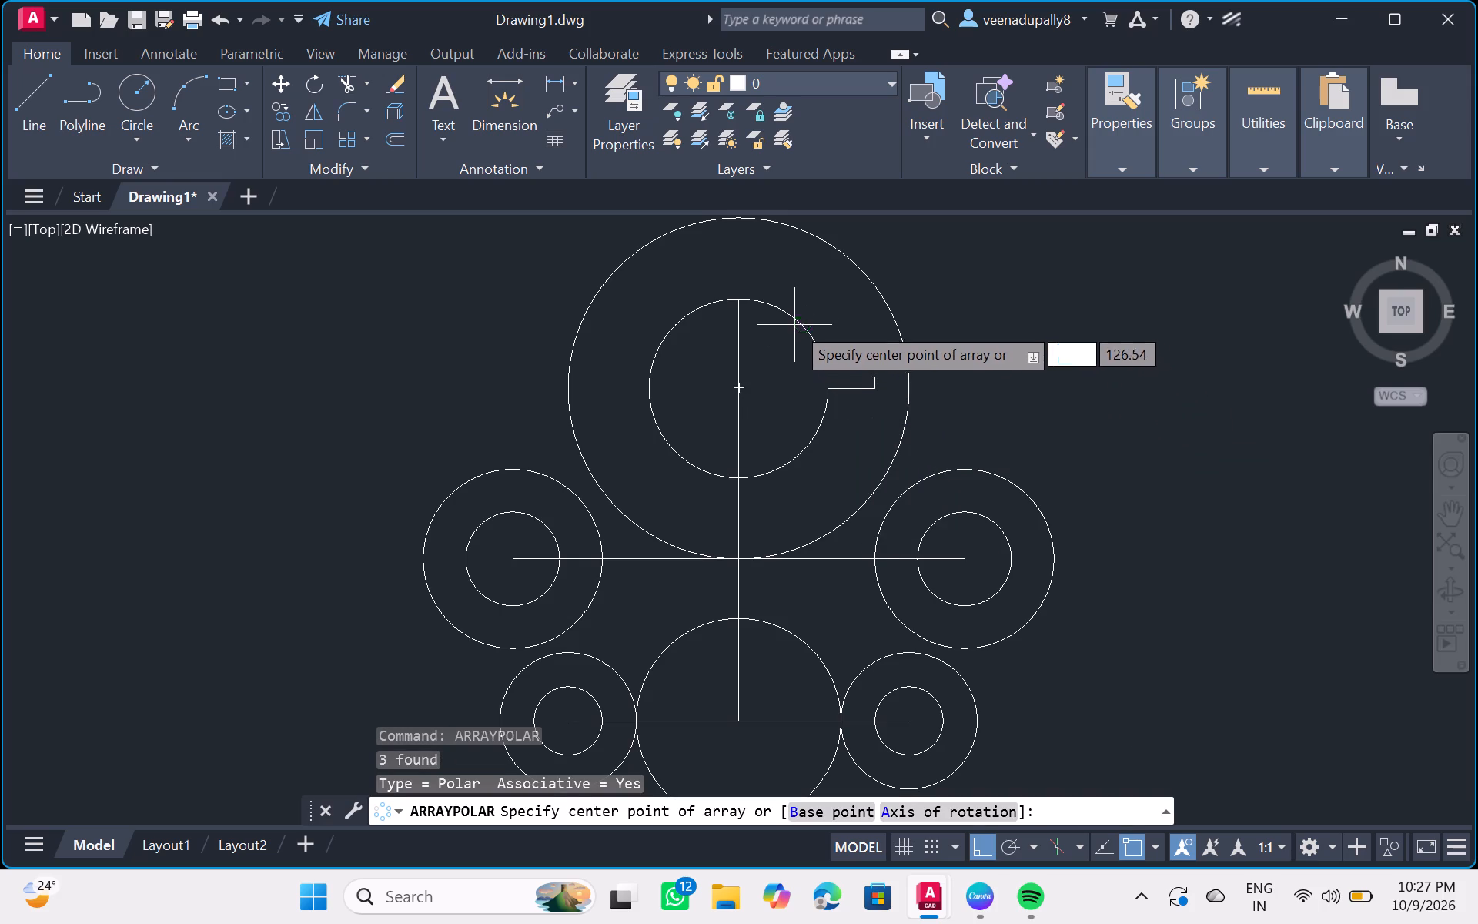
click(741, 383)
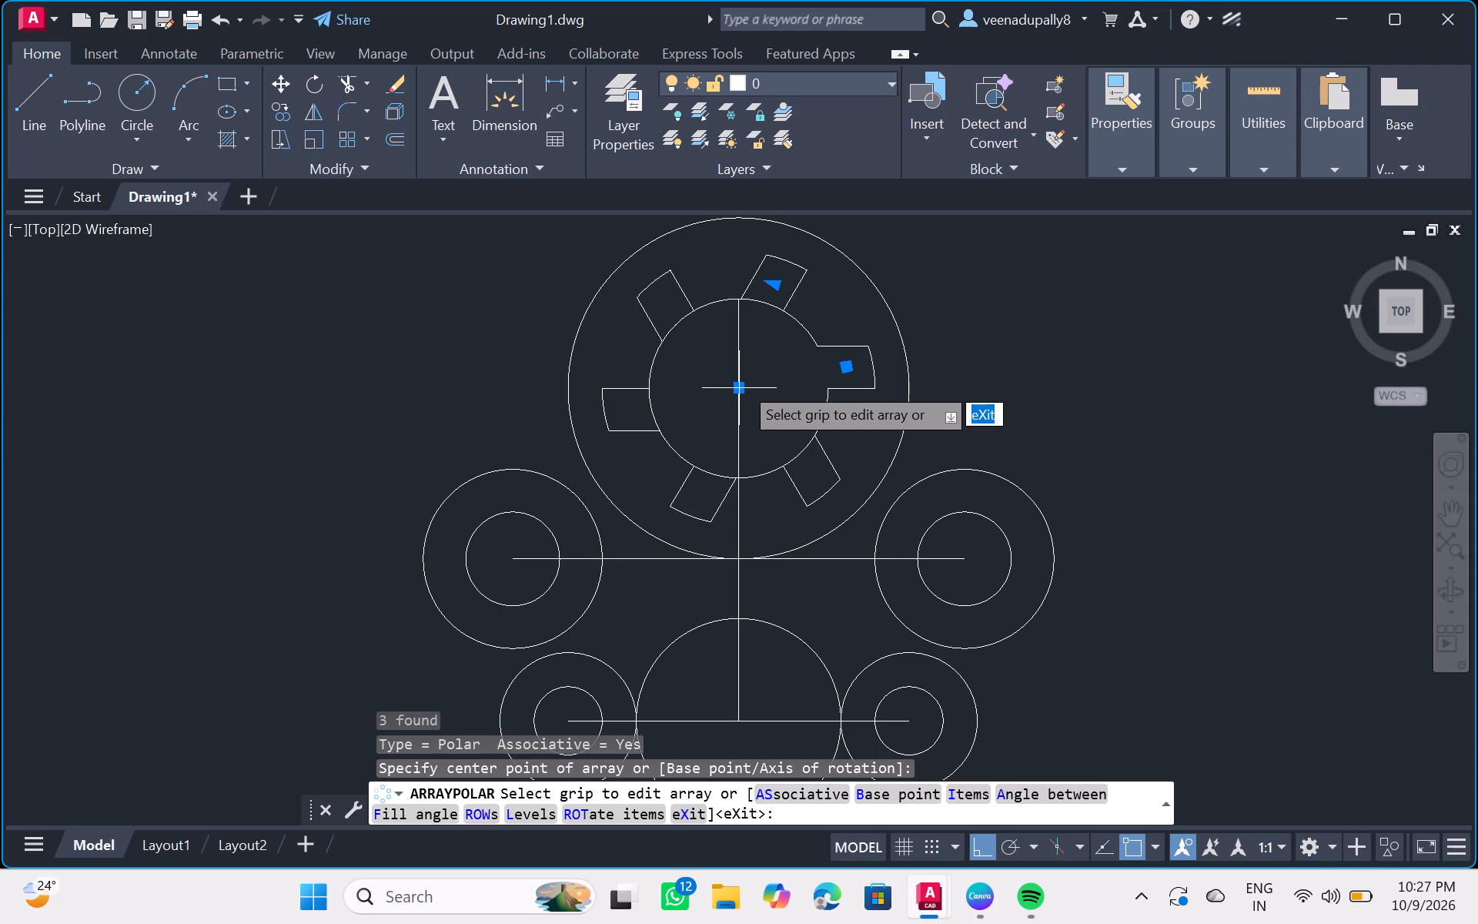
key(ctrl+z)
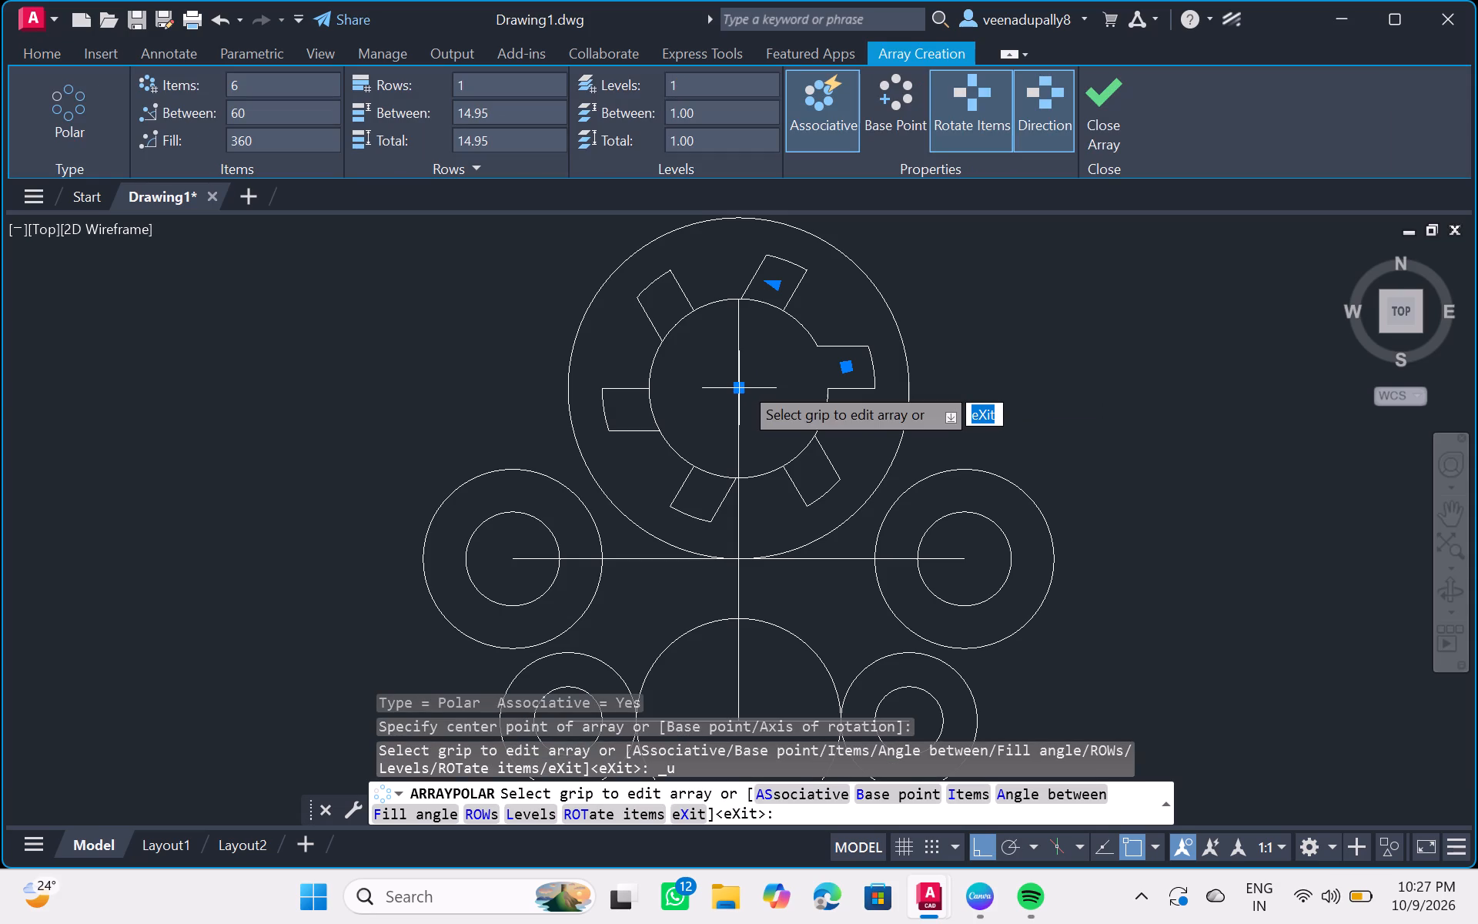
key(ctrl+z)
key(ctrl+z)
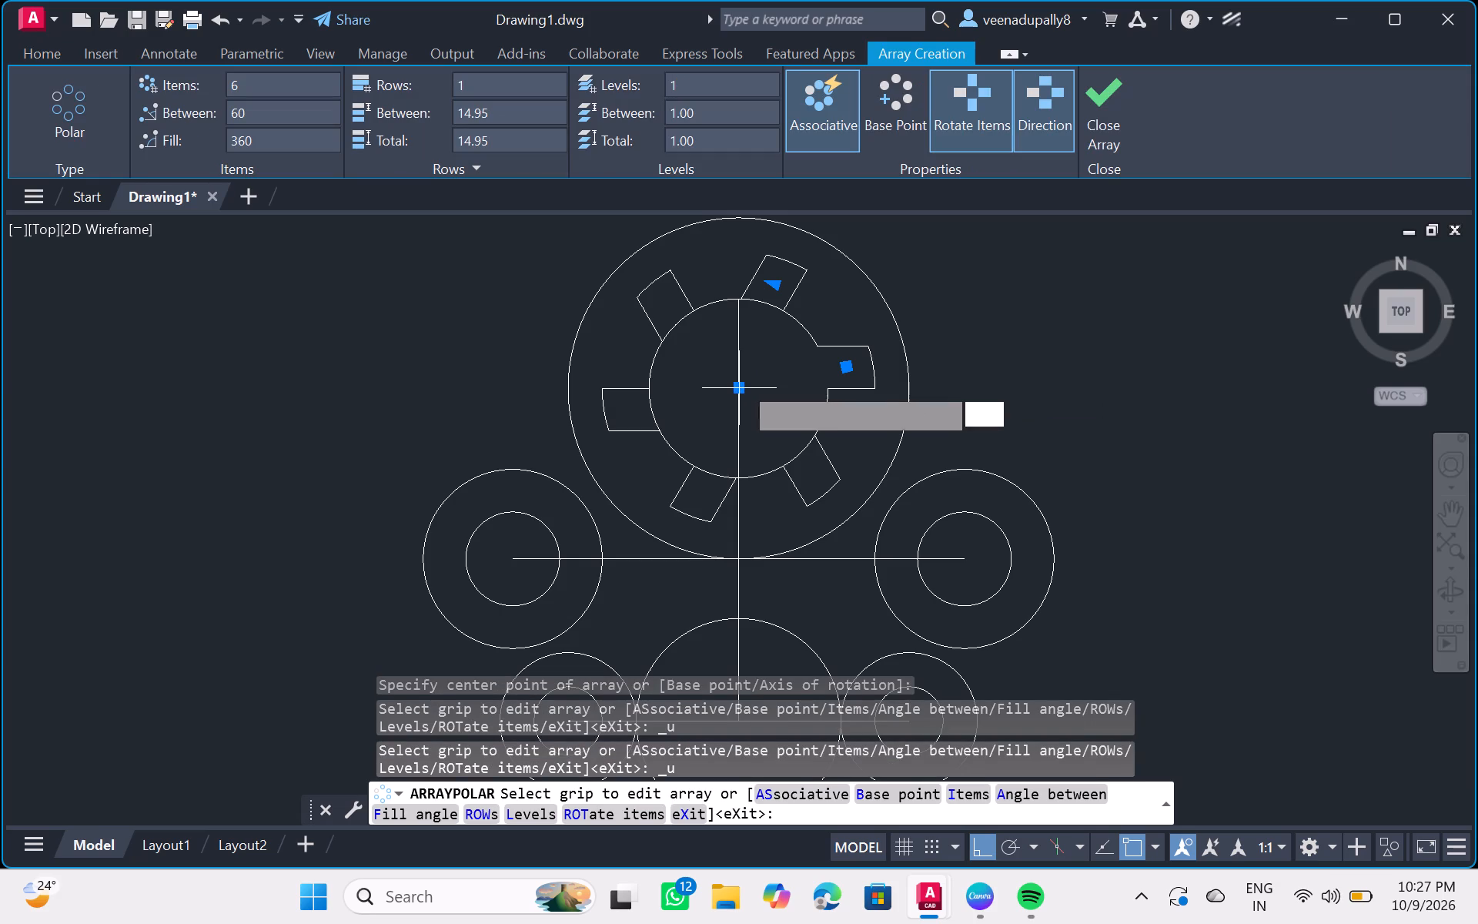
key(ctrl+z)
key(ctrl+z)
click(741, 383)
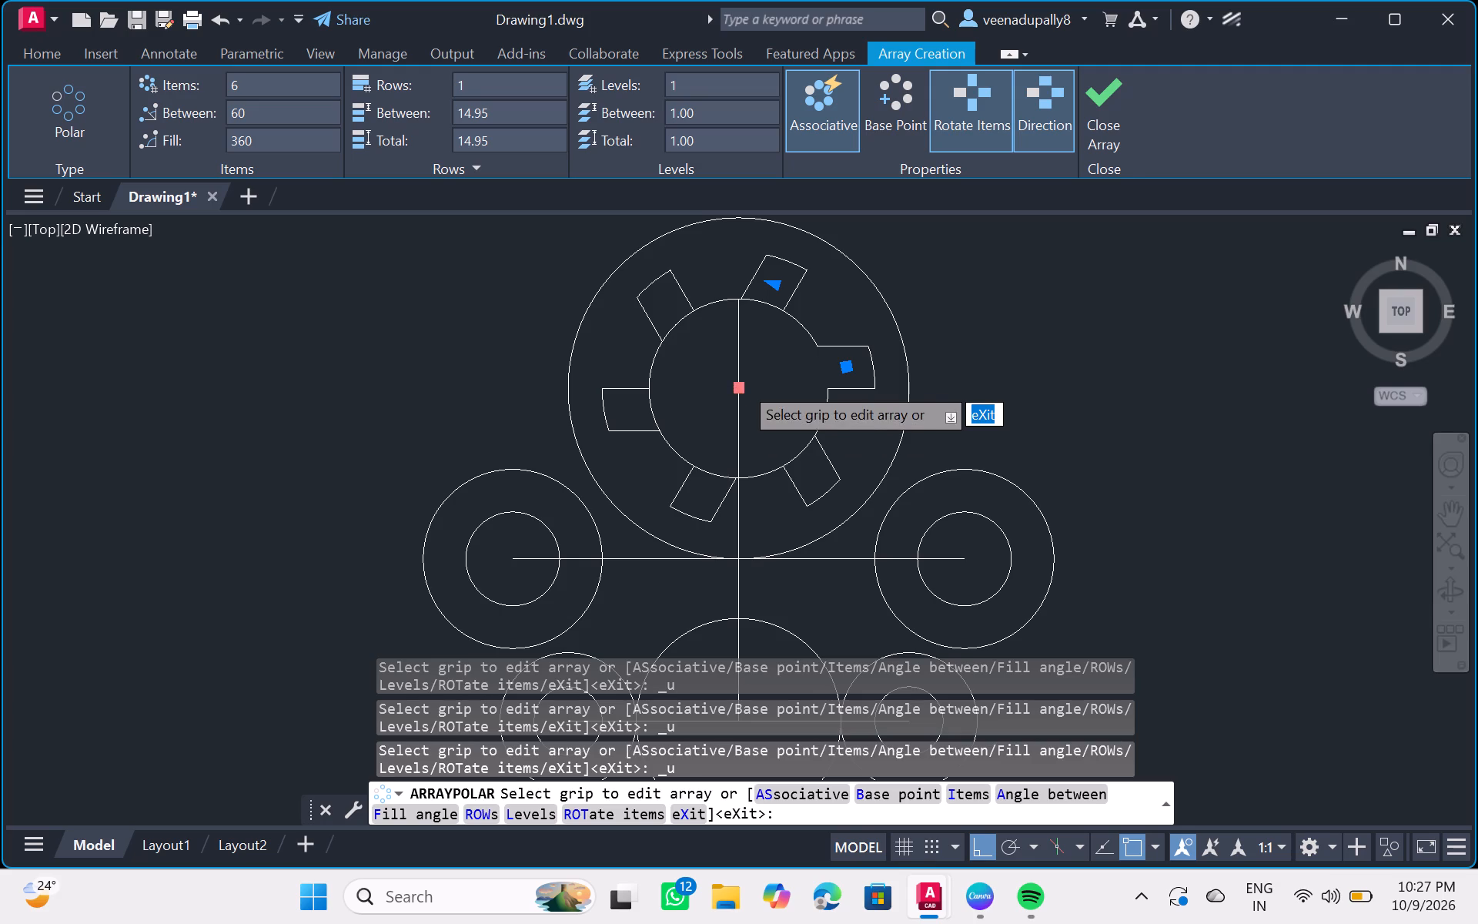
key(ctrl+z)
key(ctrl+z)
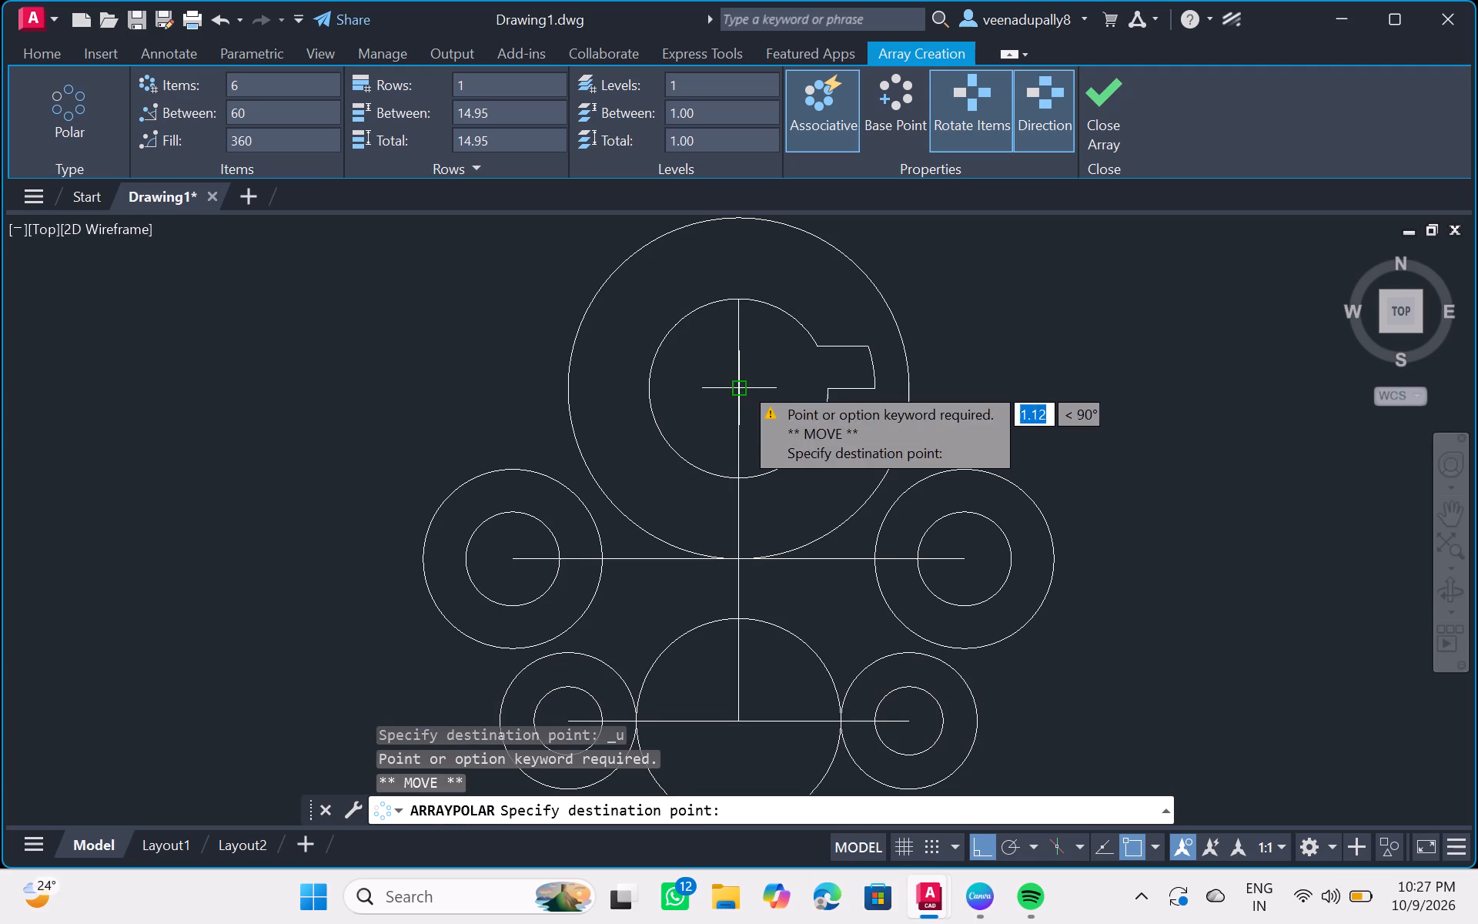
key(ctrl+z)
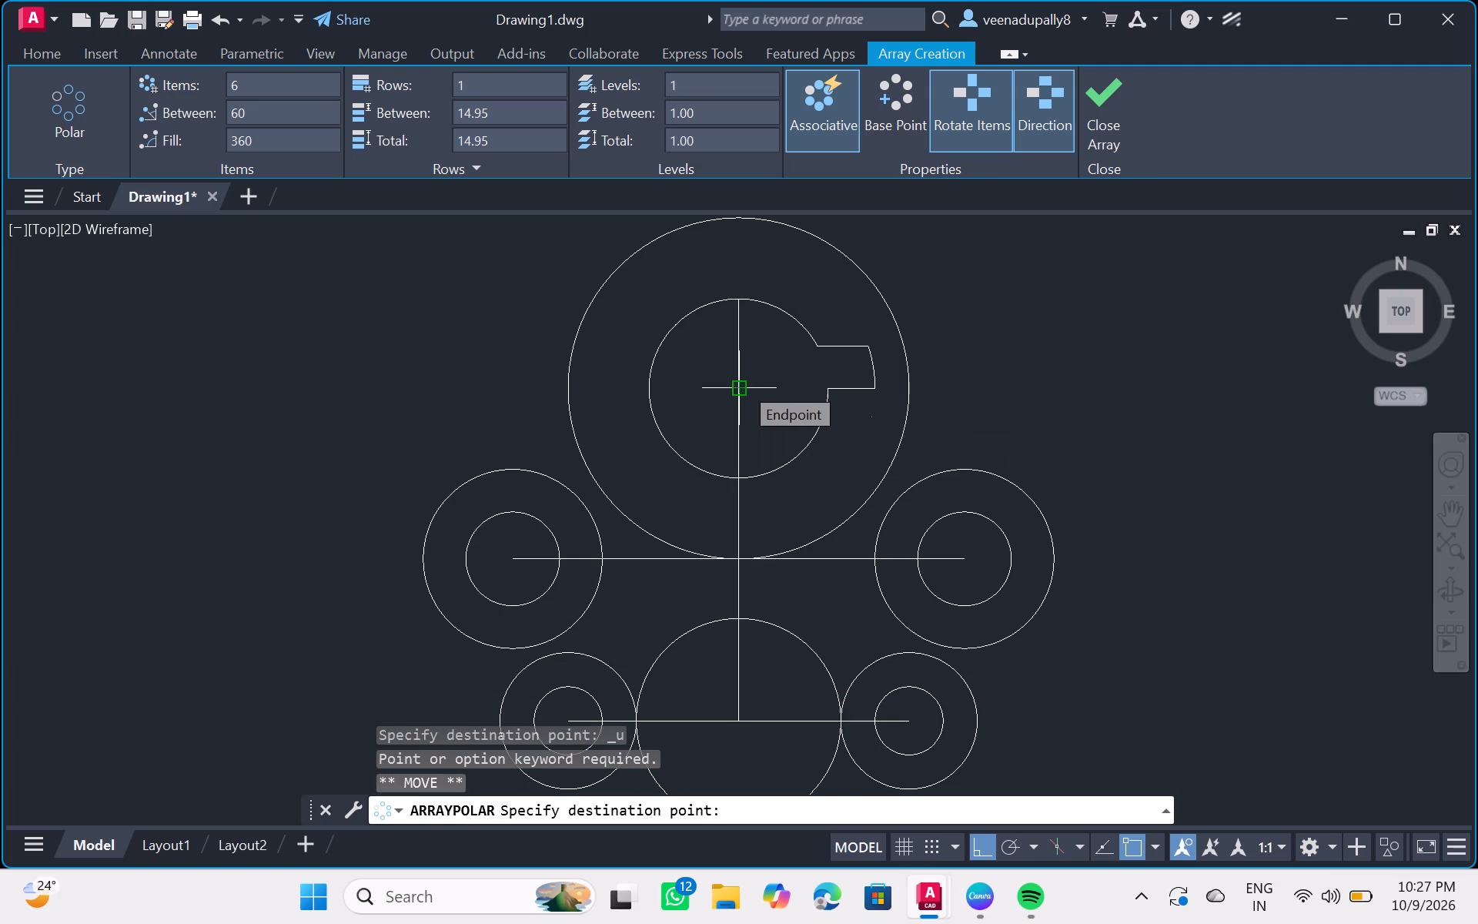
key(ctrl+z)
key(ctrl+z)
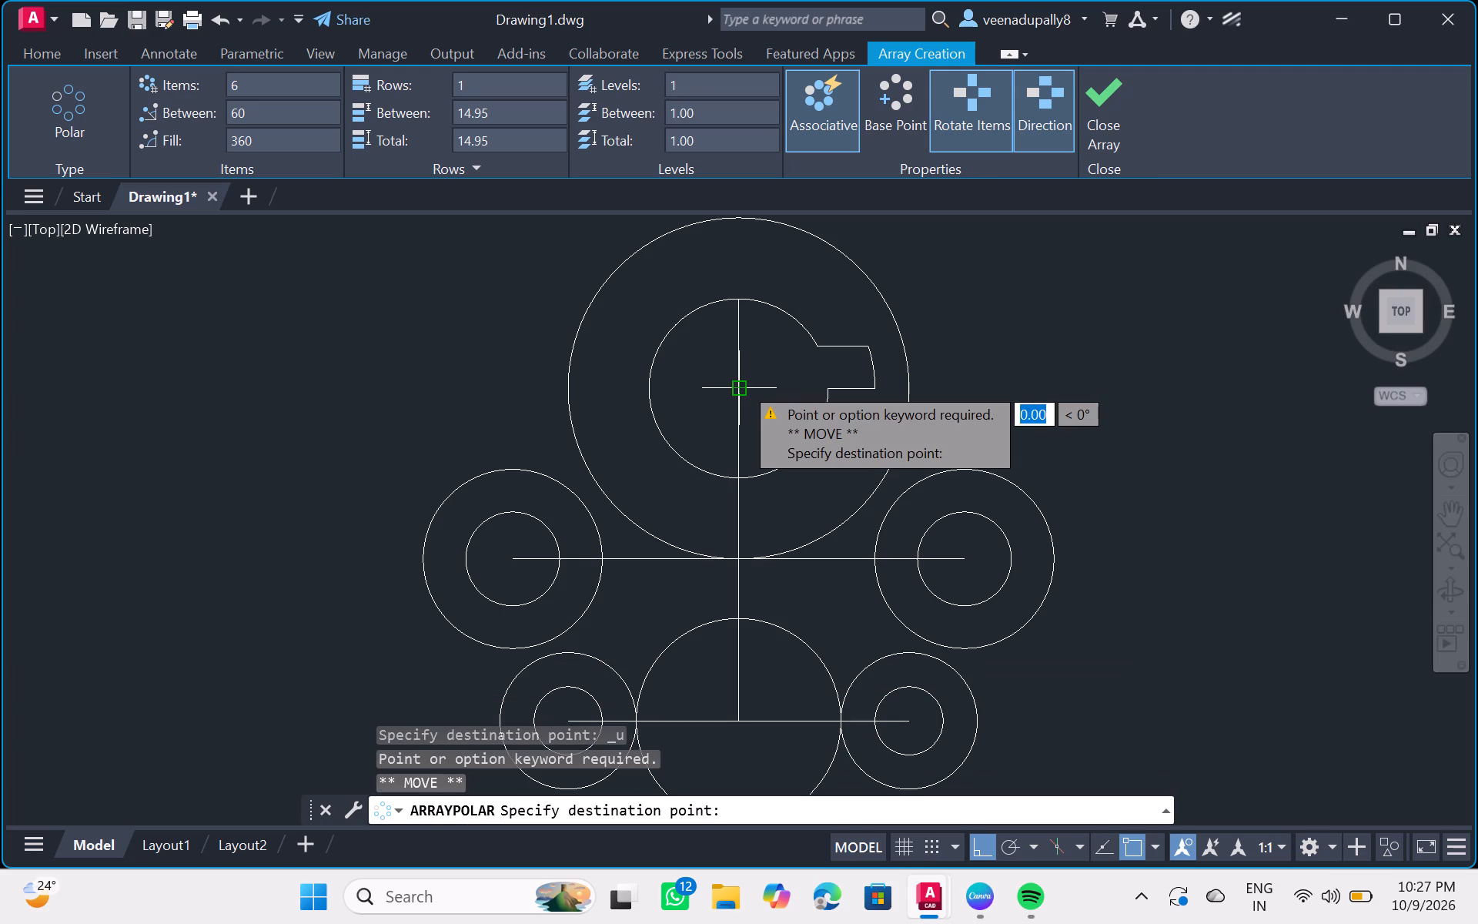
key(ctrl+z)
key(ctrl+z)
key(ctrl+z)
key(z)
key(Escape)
Leave the array command and undo the polar array and the notch trims, back to the three full upper concentric circles.
key(Escape)
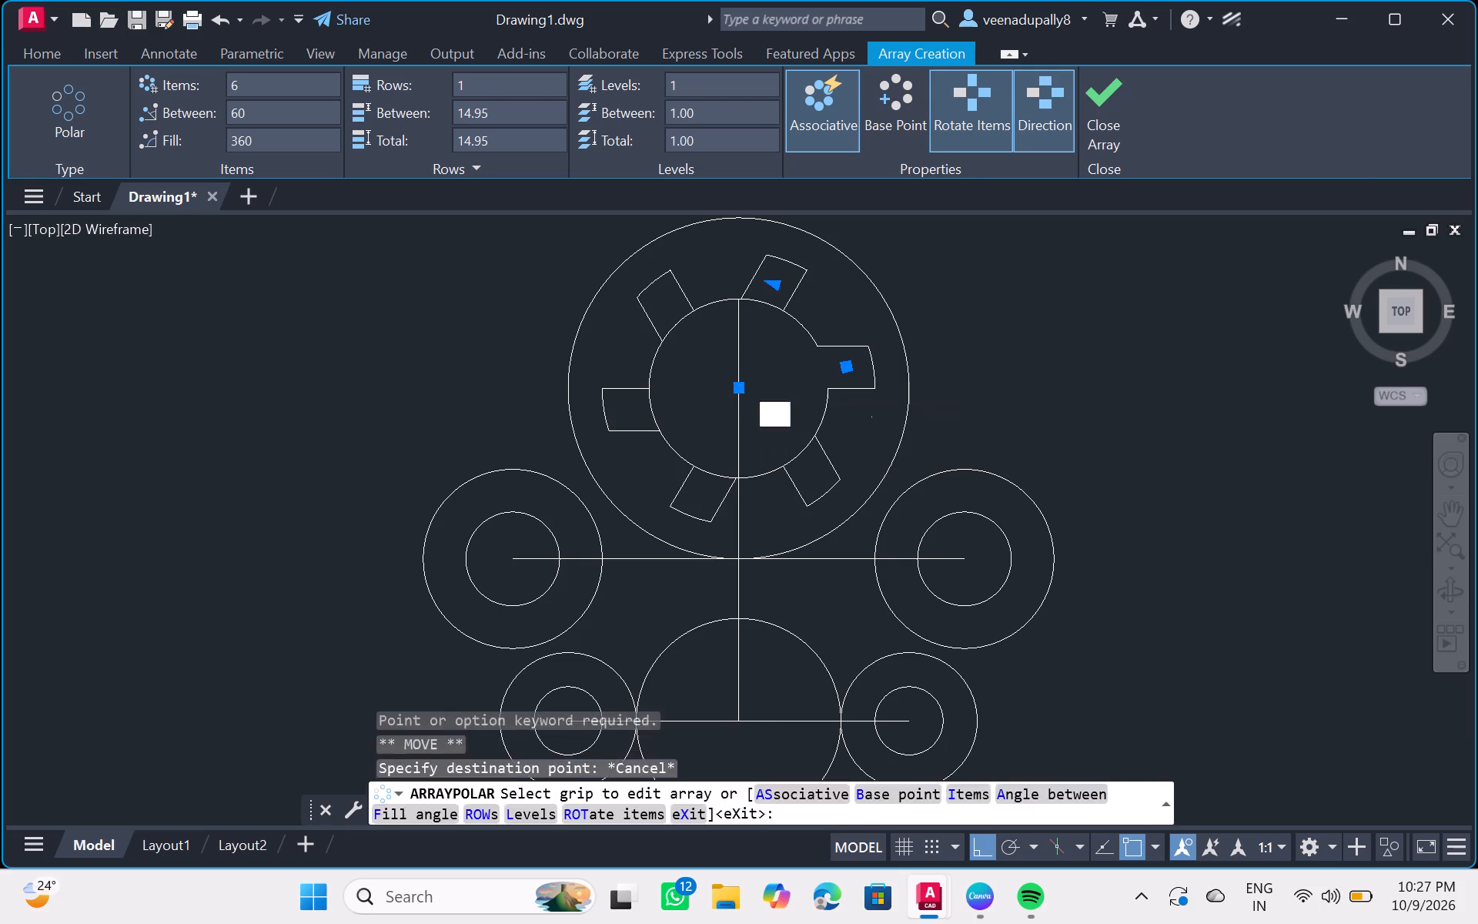
key(Escape)
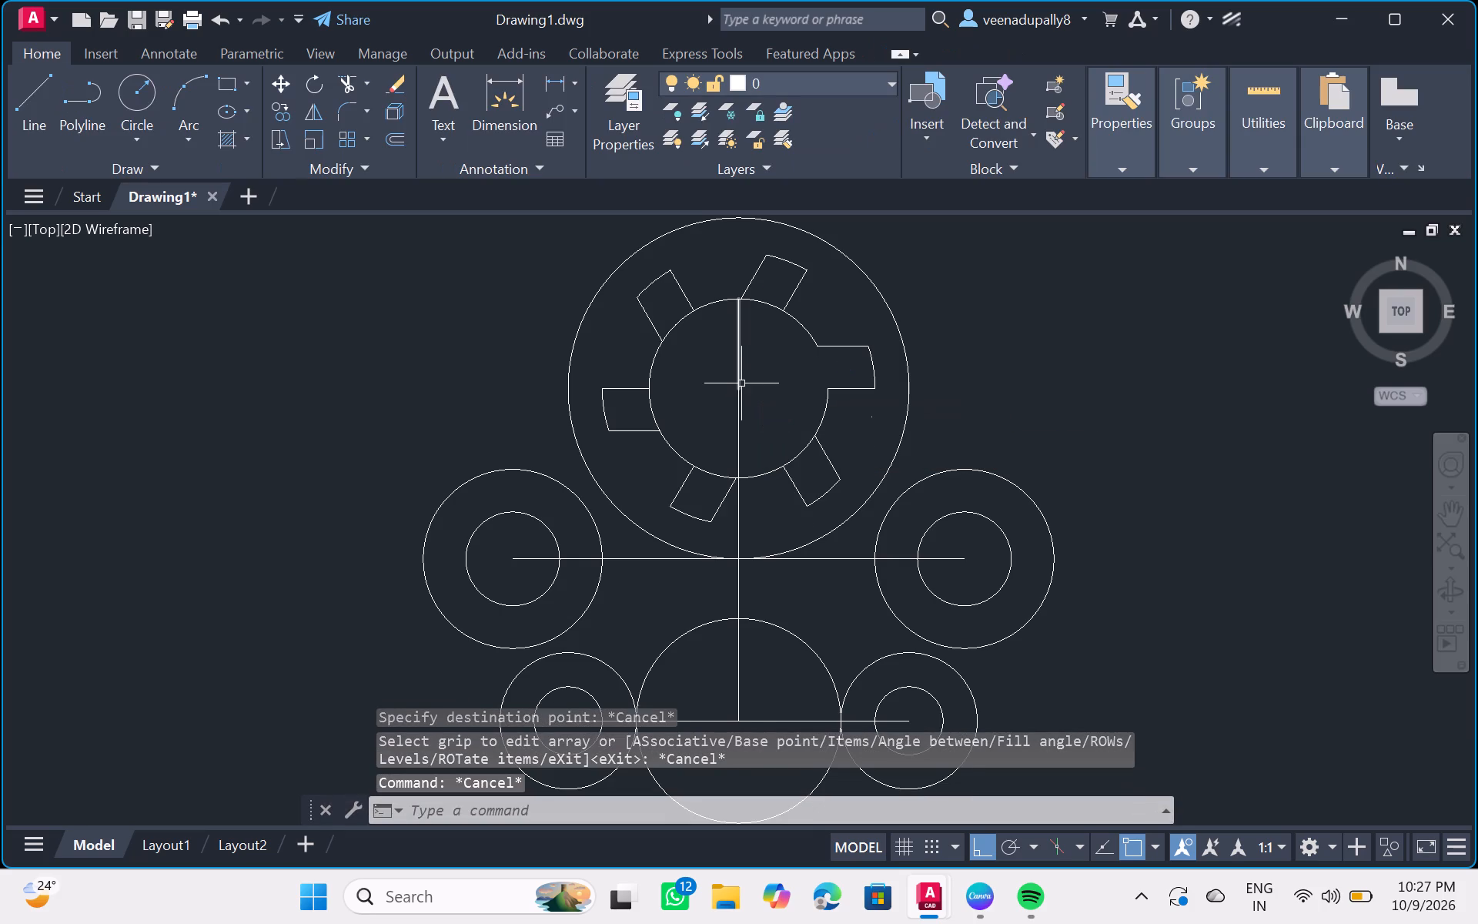
key(ctrl+z)
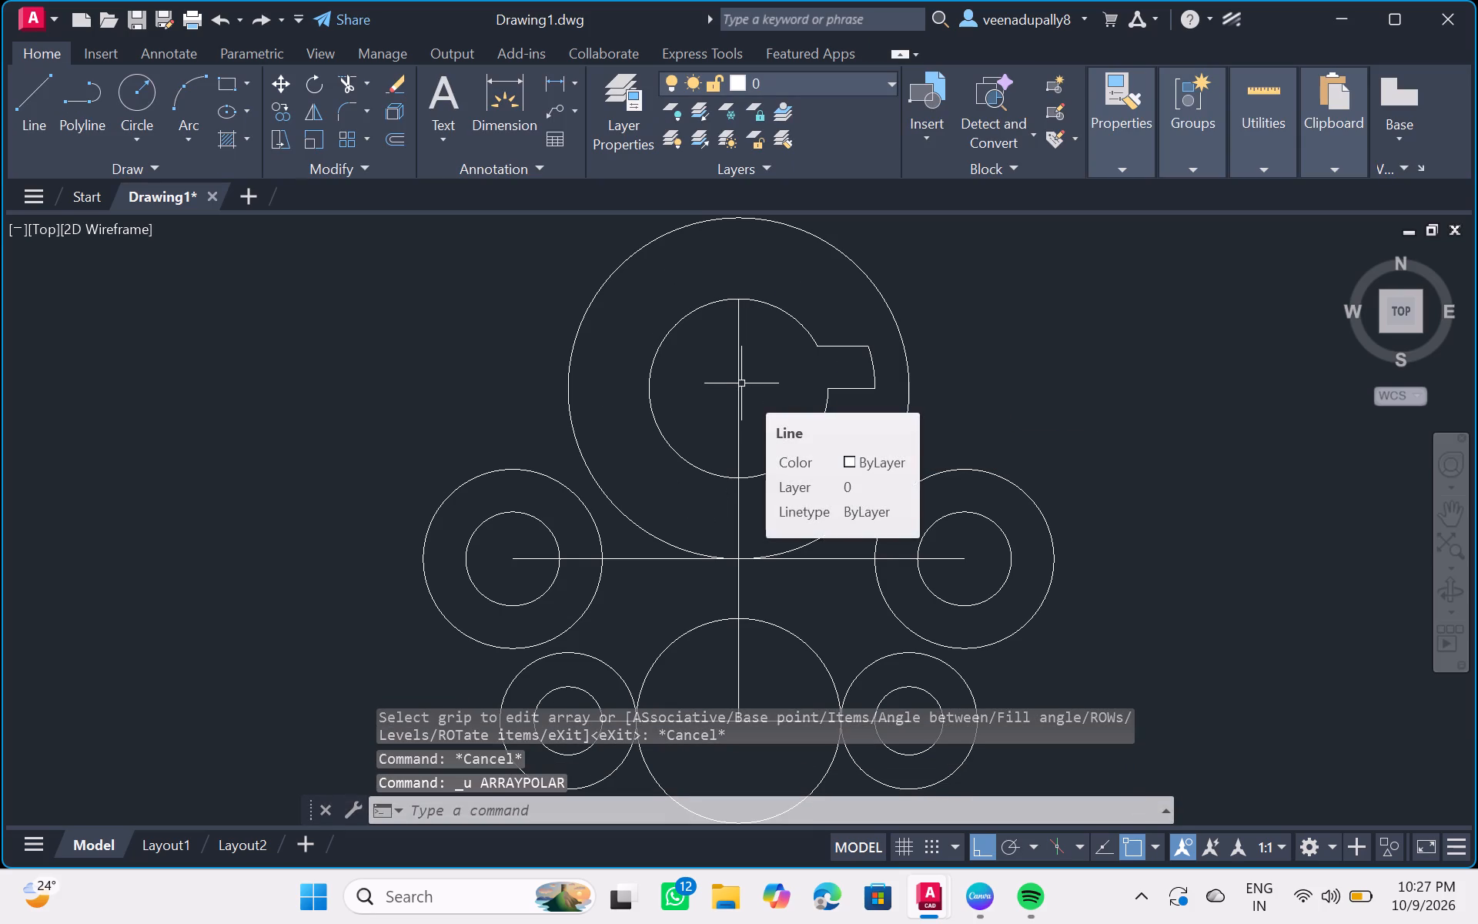
key(ctrl+z)
key(ctrl+z)
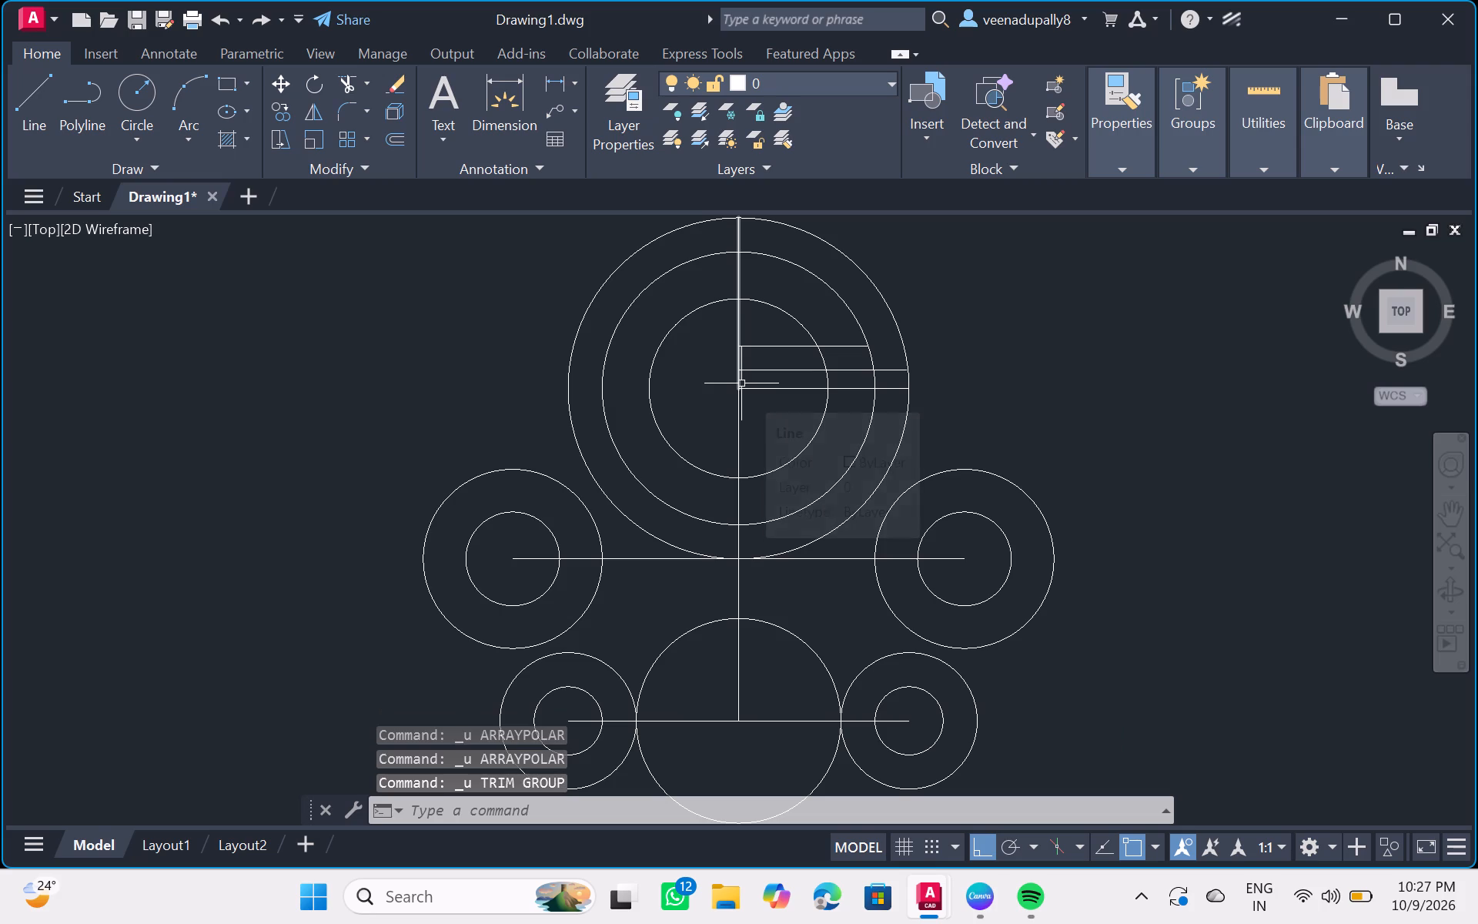
Erase the uppermost of the three horizontal lines inside the upper concentric circles.
click(784, 346)
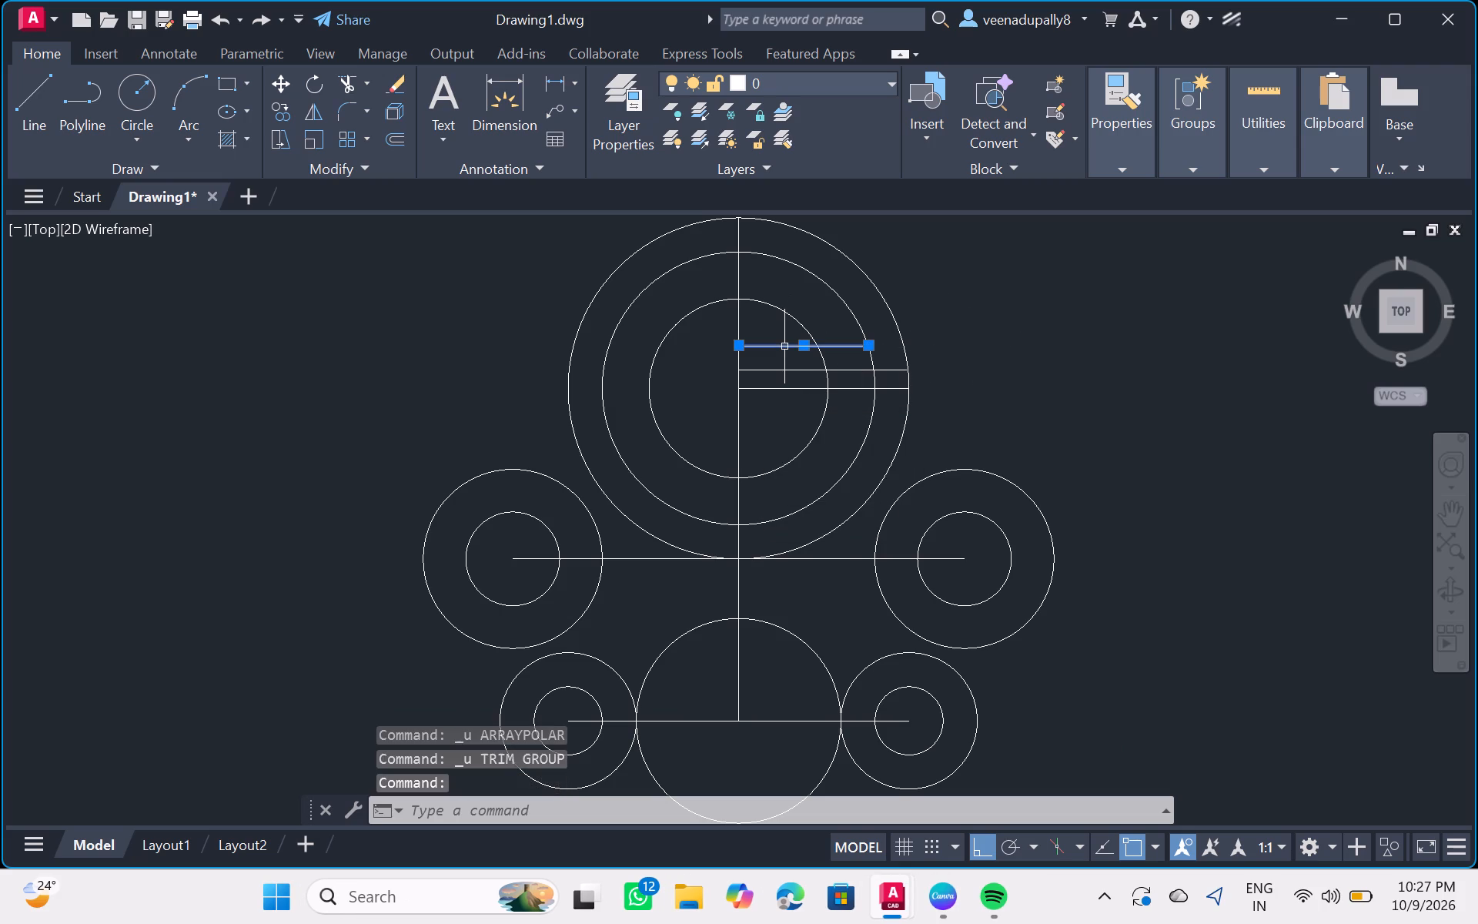
key(Delete)
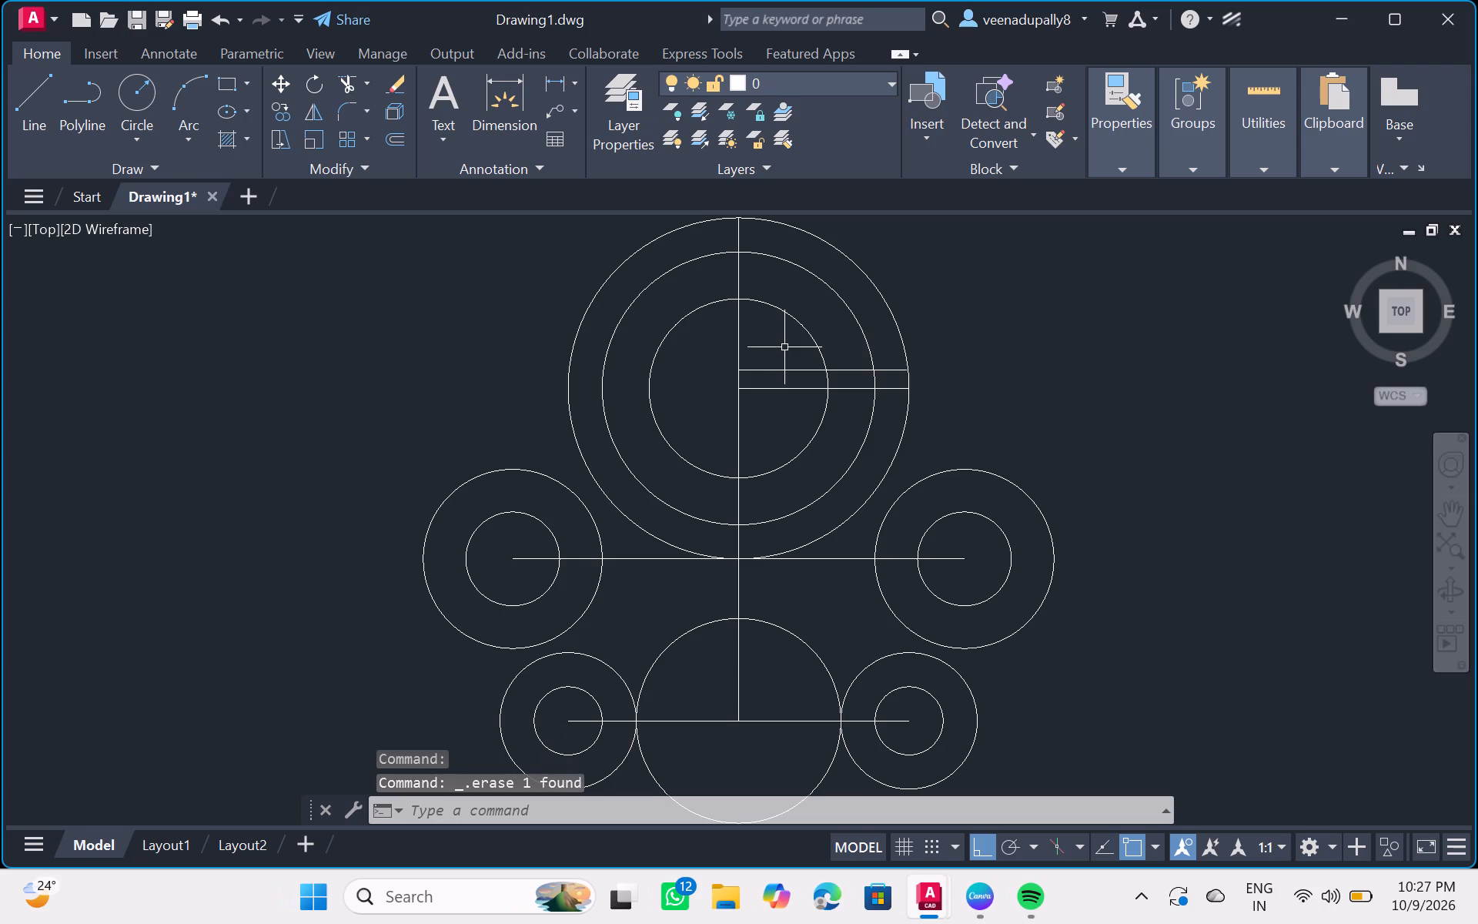
Draw a line about 31 mm long from the vertical centre line to the middle concentric circle, just above the two remaining horizontal lines.
click(21, 94)
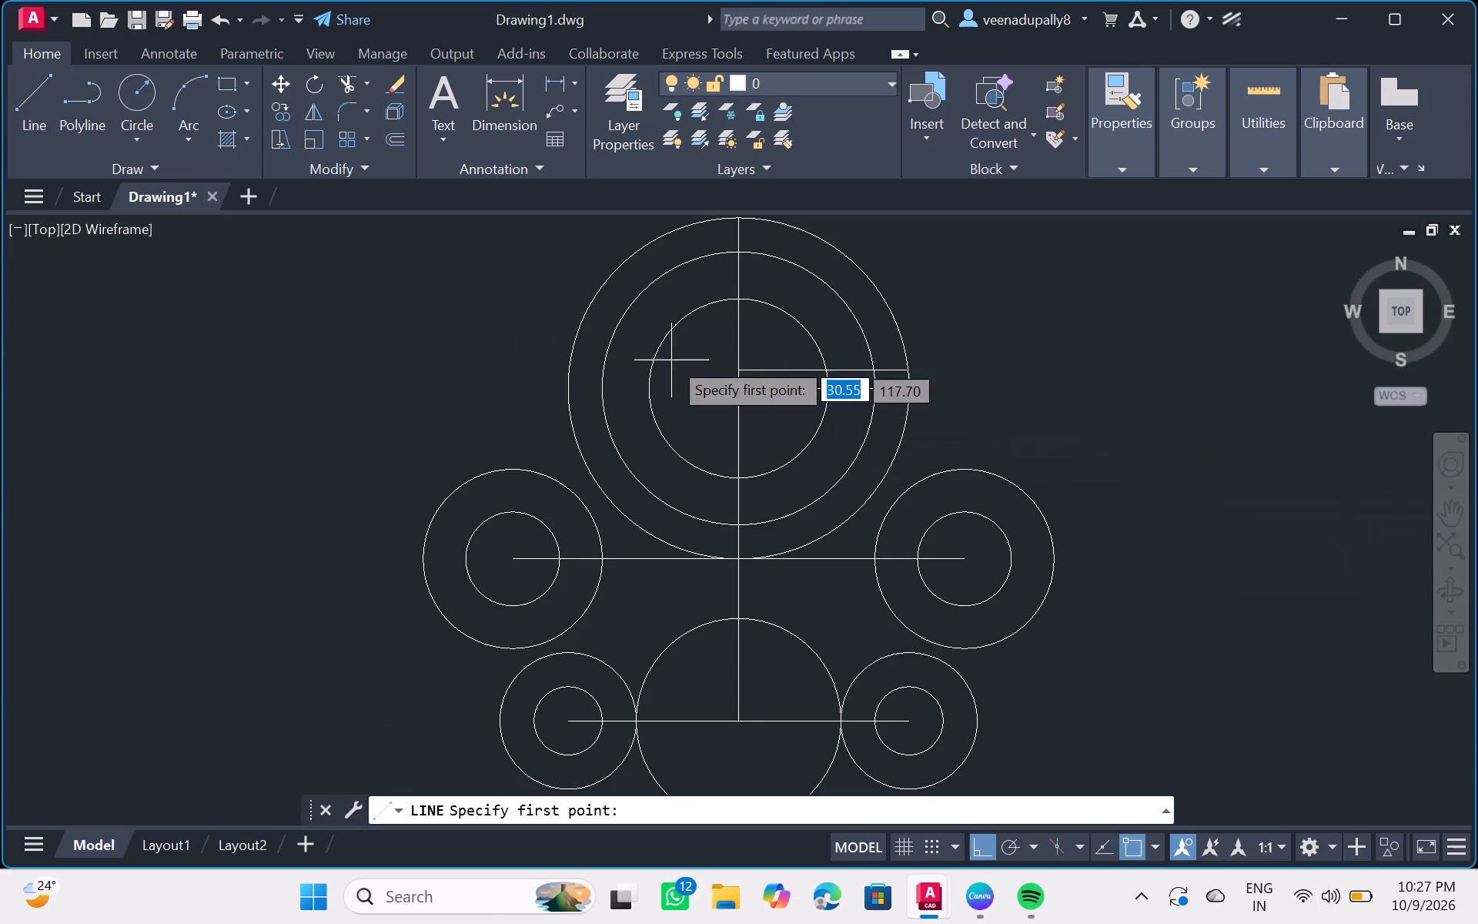
click(744, 355)
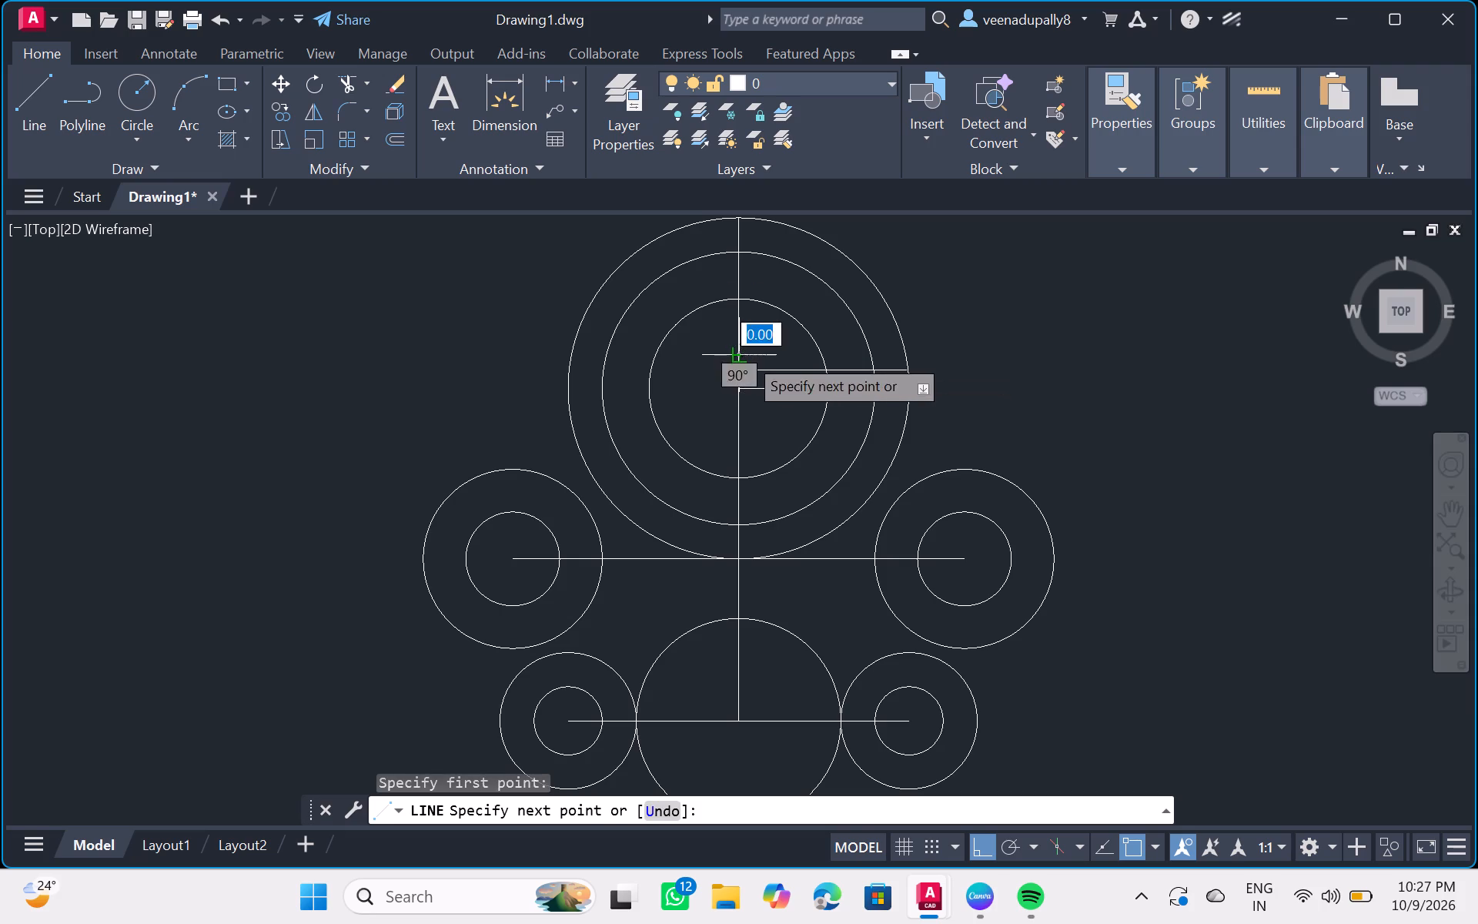
click(874, 352)
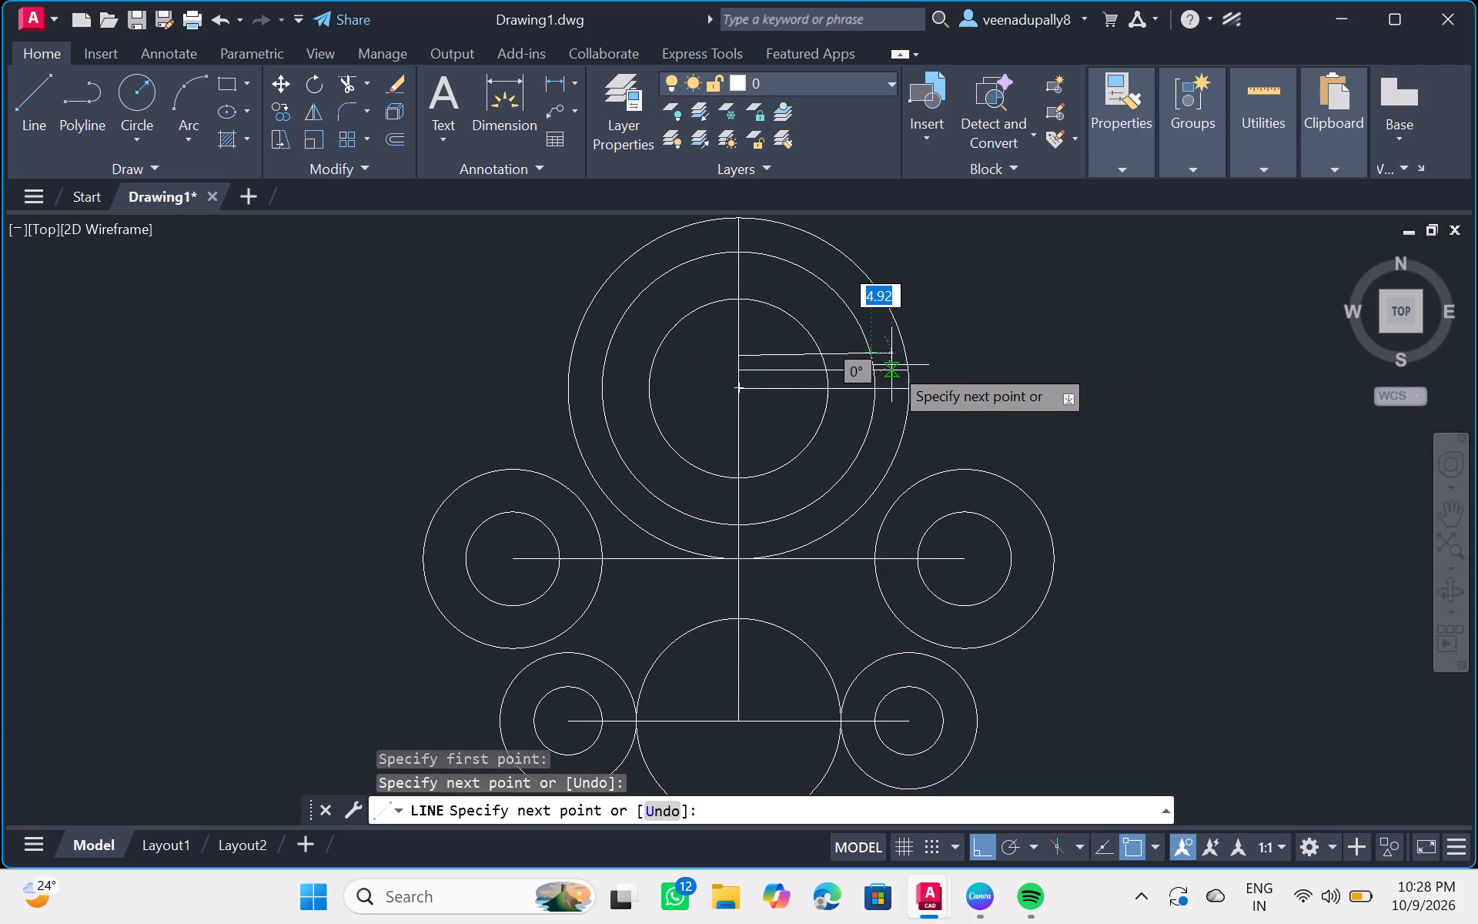
key(Escape)
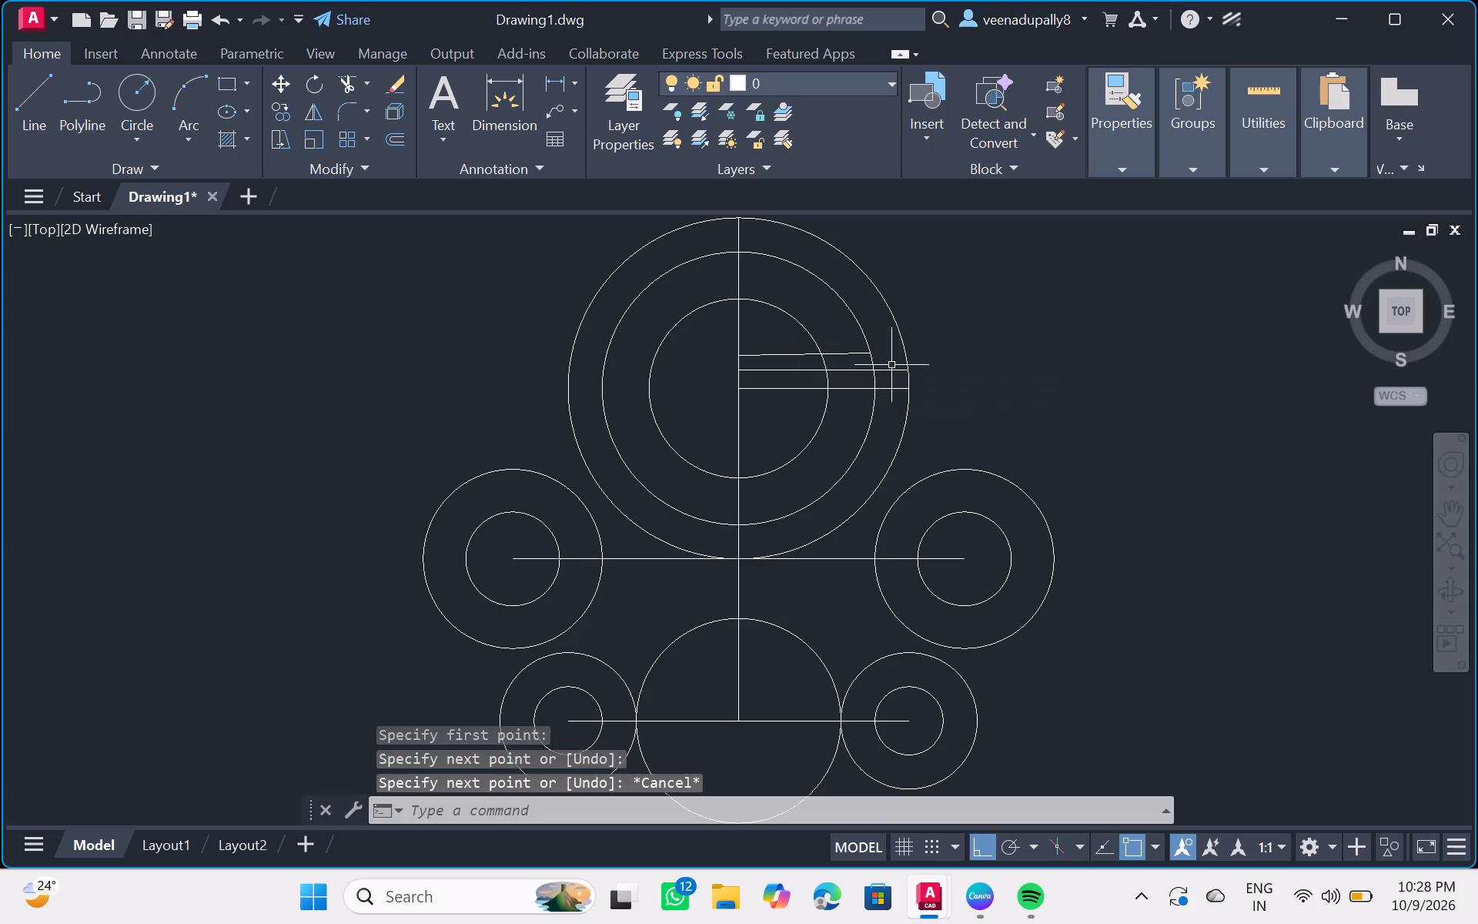
Stretch the new line's inner endpoint slightly up along the vertical centre line to make the line horizontal.
scroll(1105, 375, up, 2)
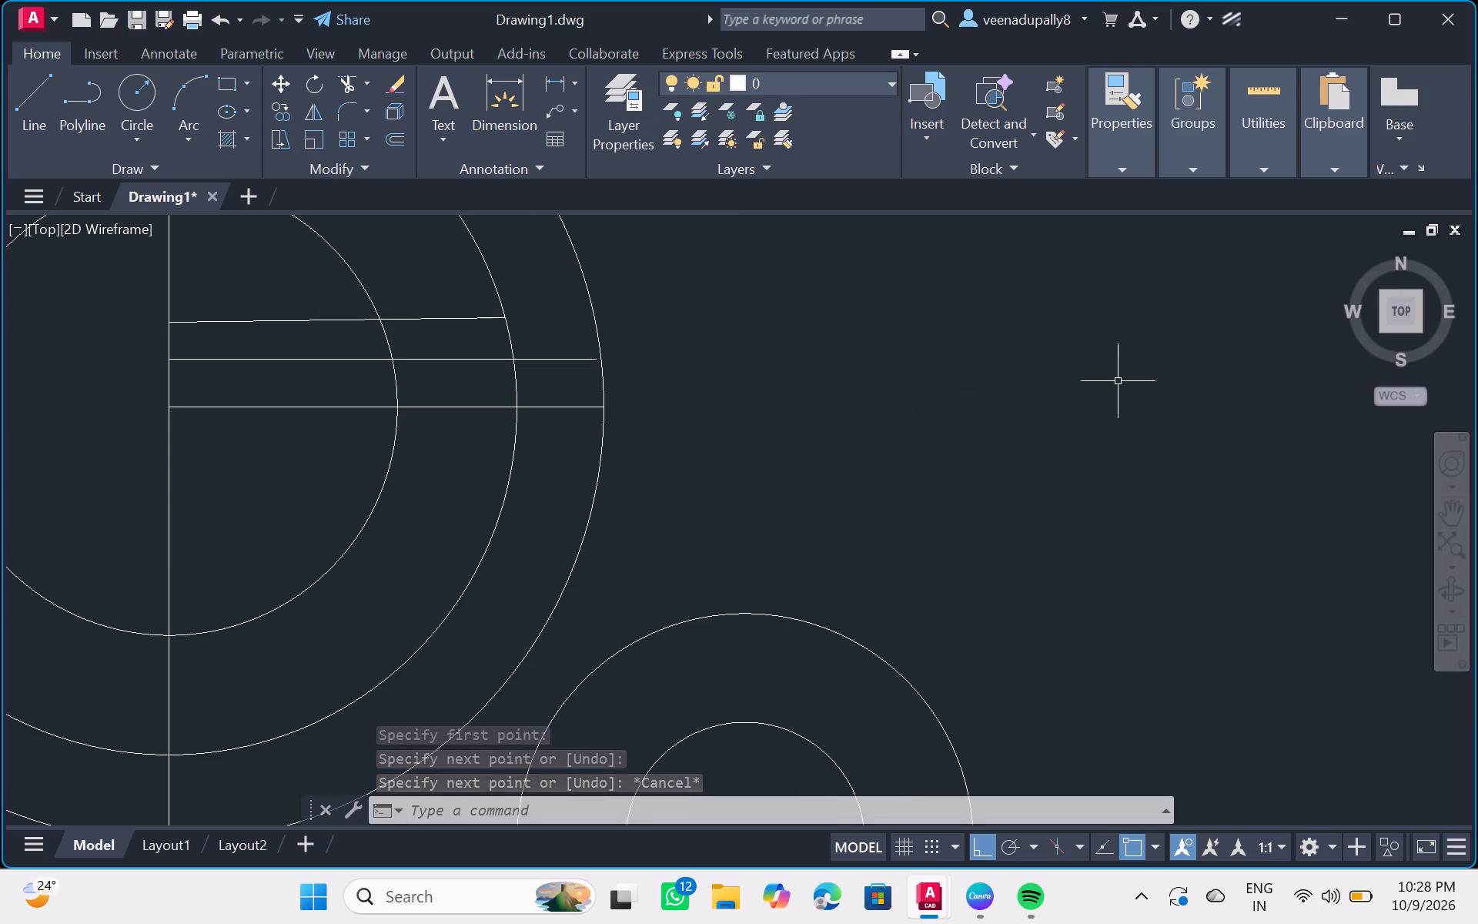
scroll(1124, 381, down, 1)
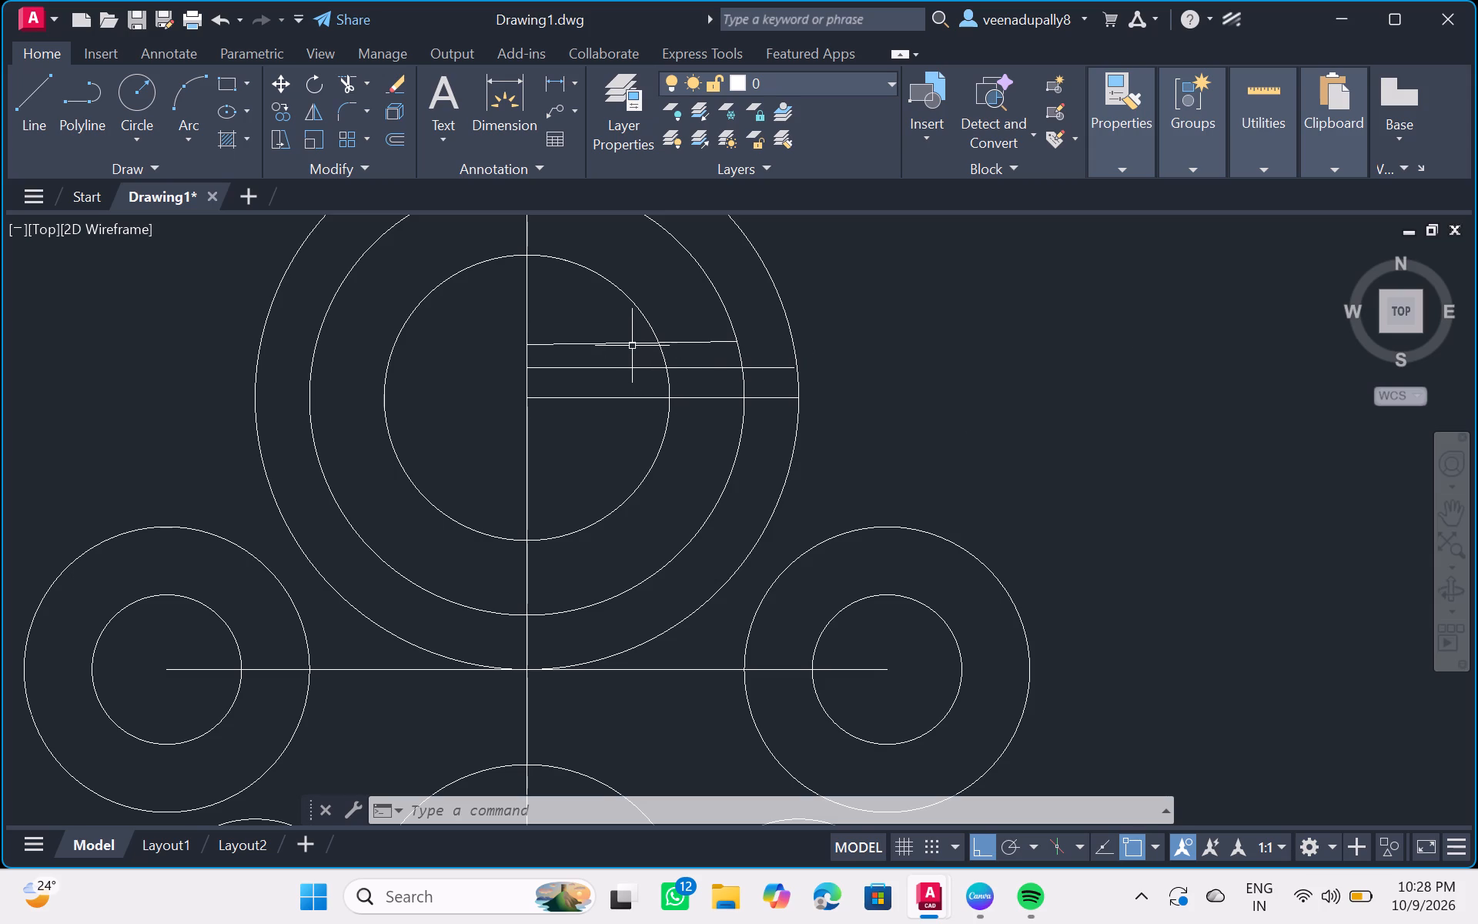
click(630, 344)
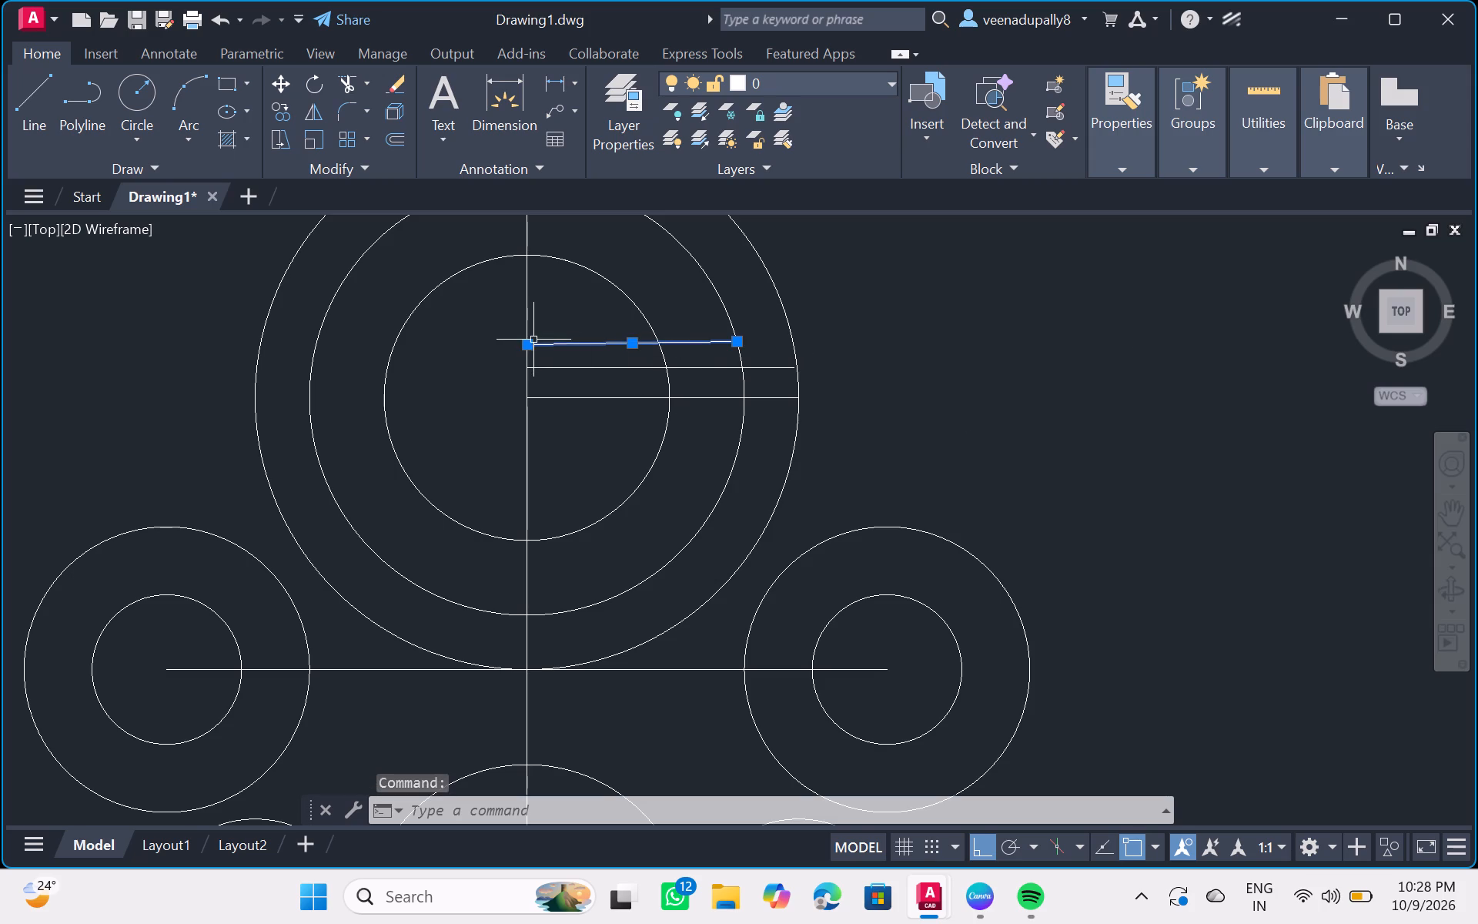
click(531, 340)
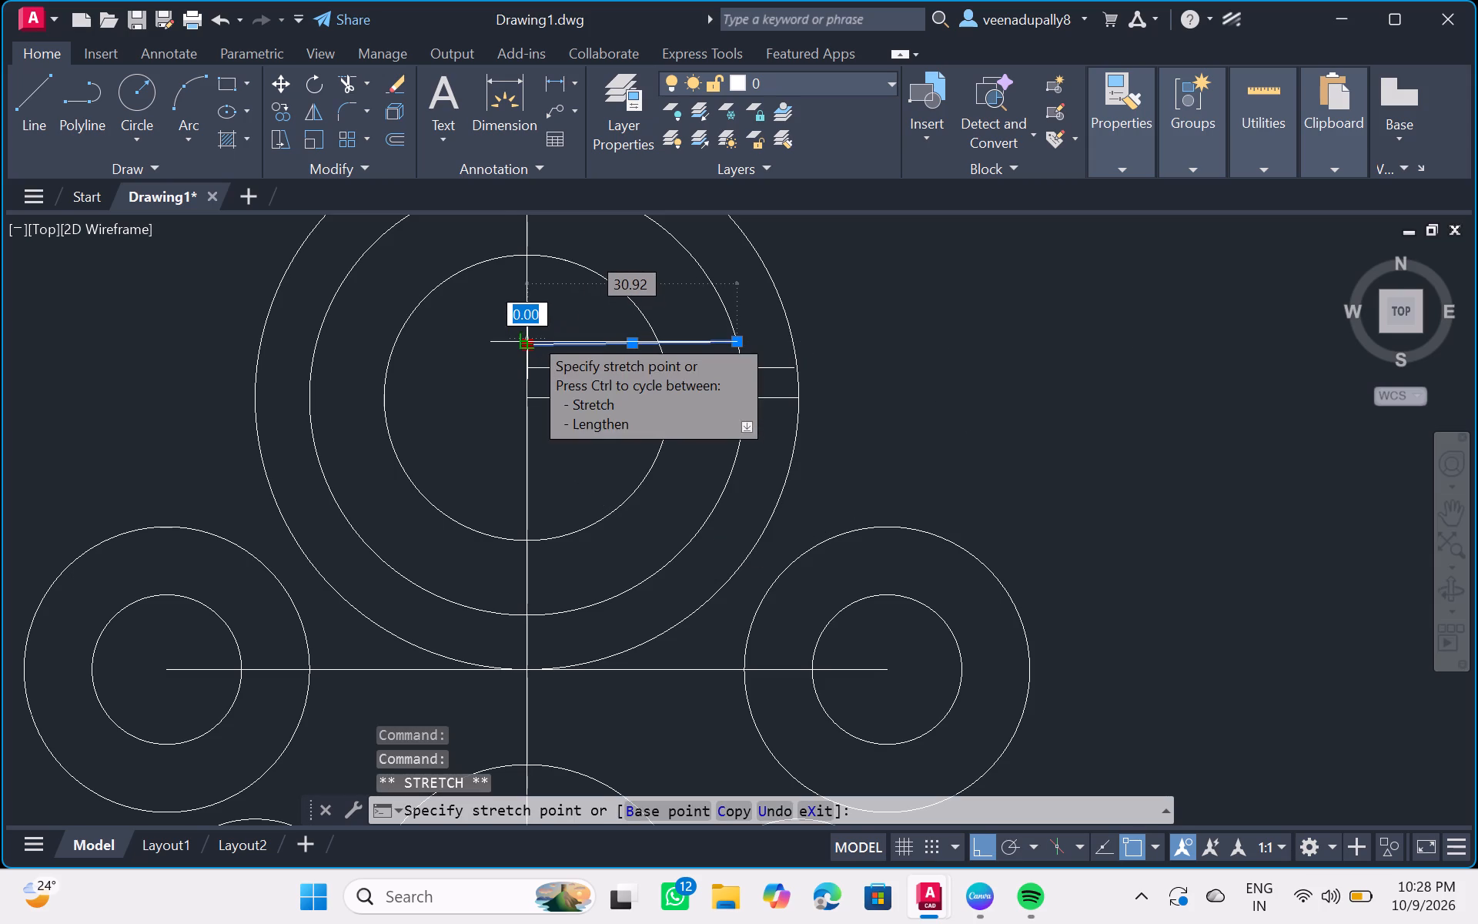
click(531, 335)
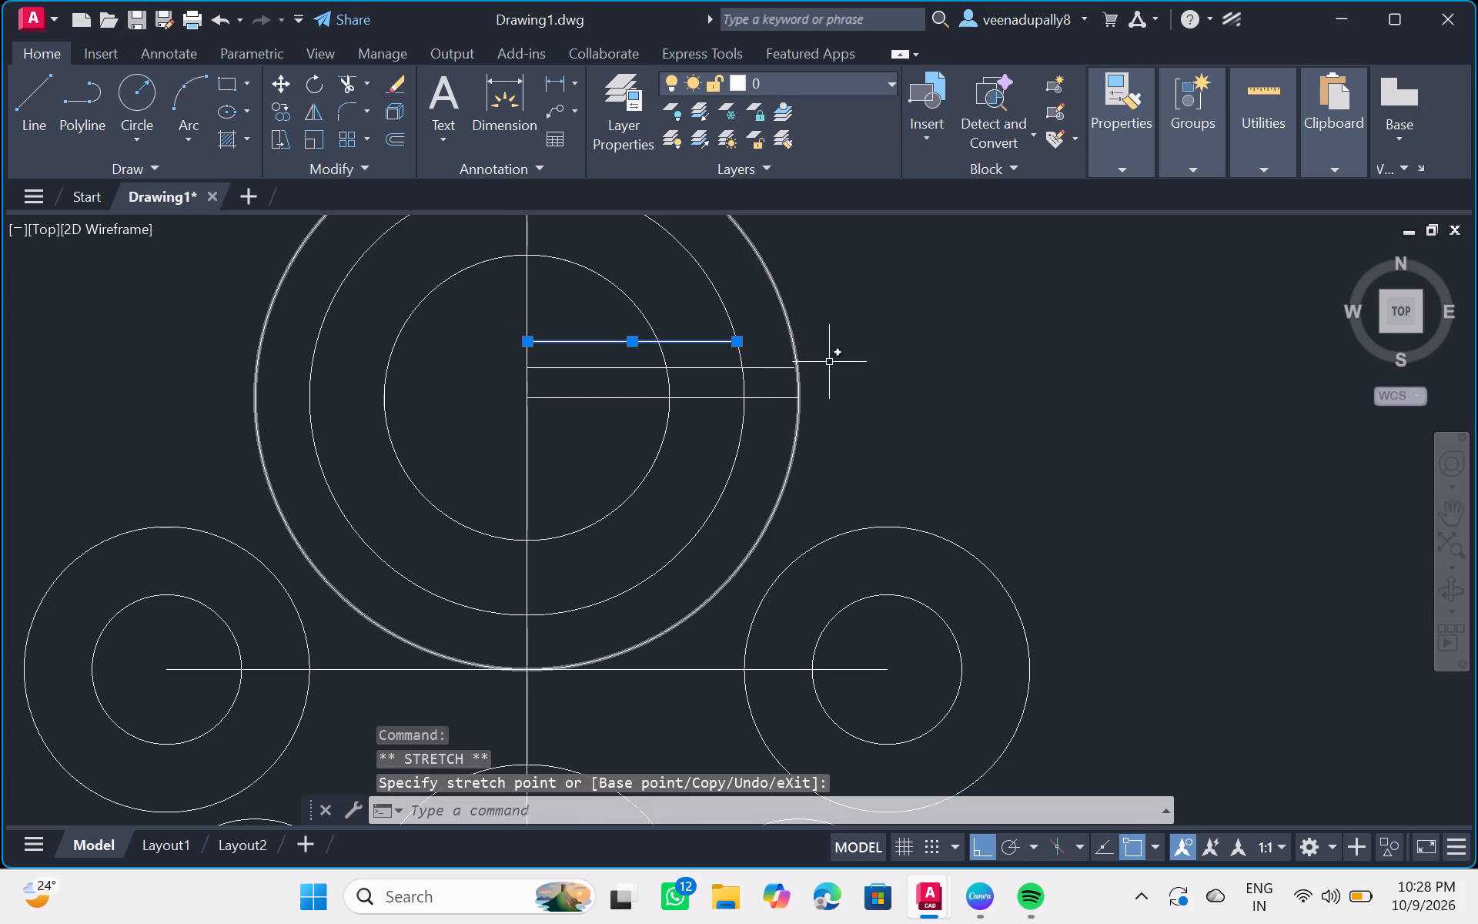
click(945, 325)
click(948, 322)
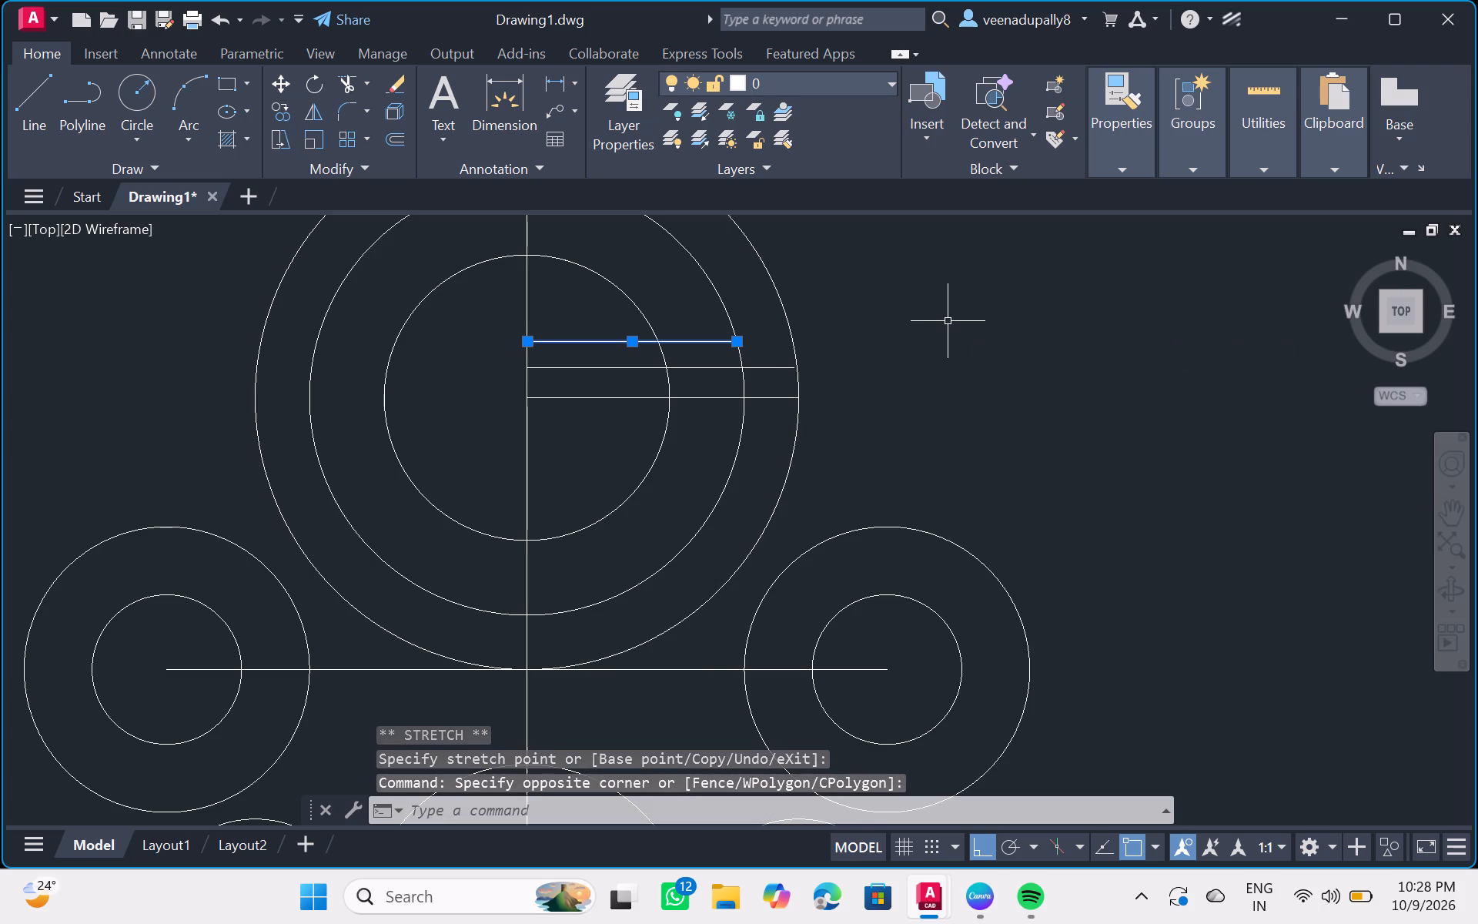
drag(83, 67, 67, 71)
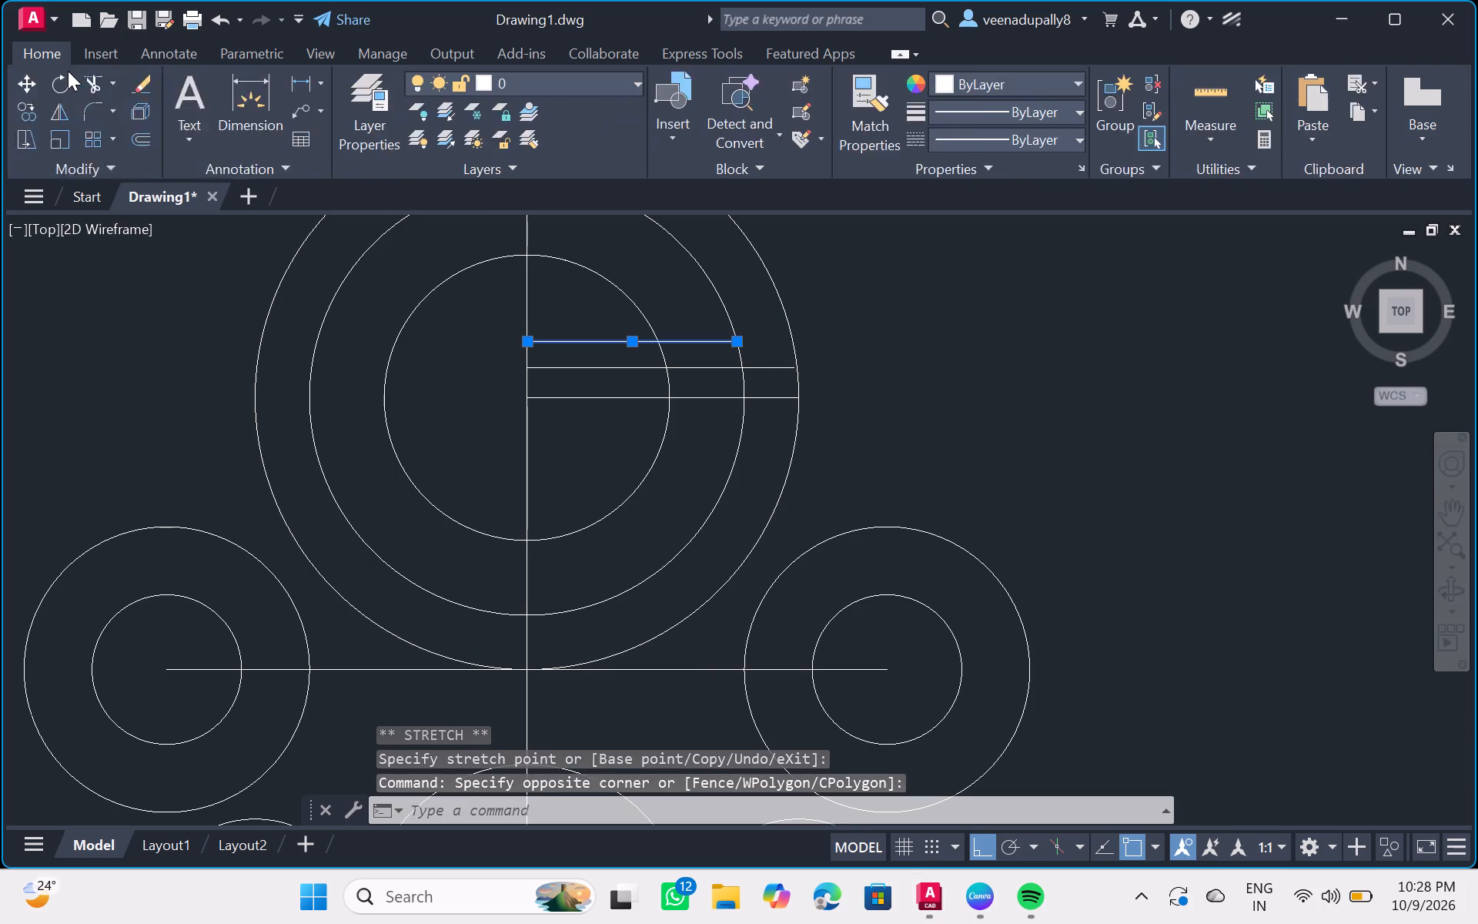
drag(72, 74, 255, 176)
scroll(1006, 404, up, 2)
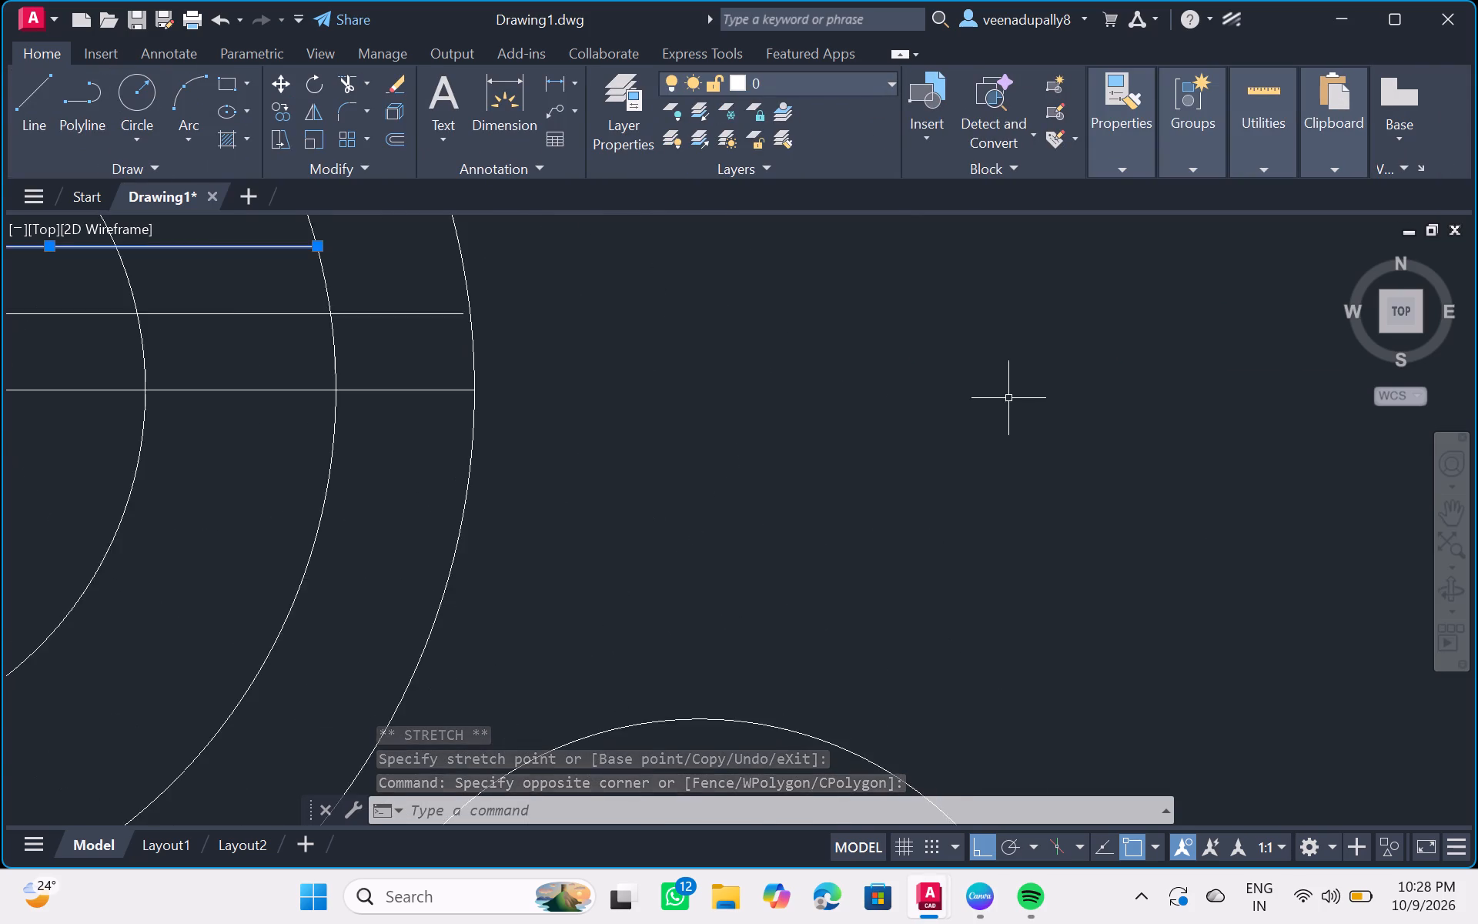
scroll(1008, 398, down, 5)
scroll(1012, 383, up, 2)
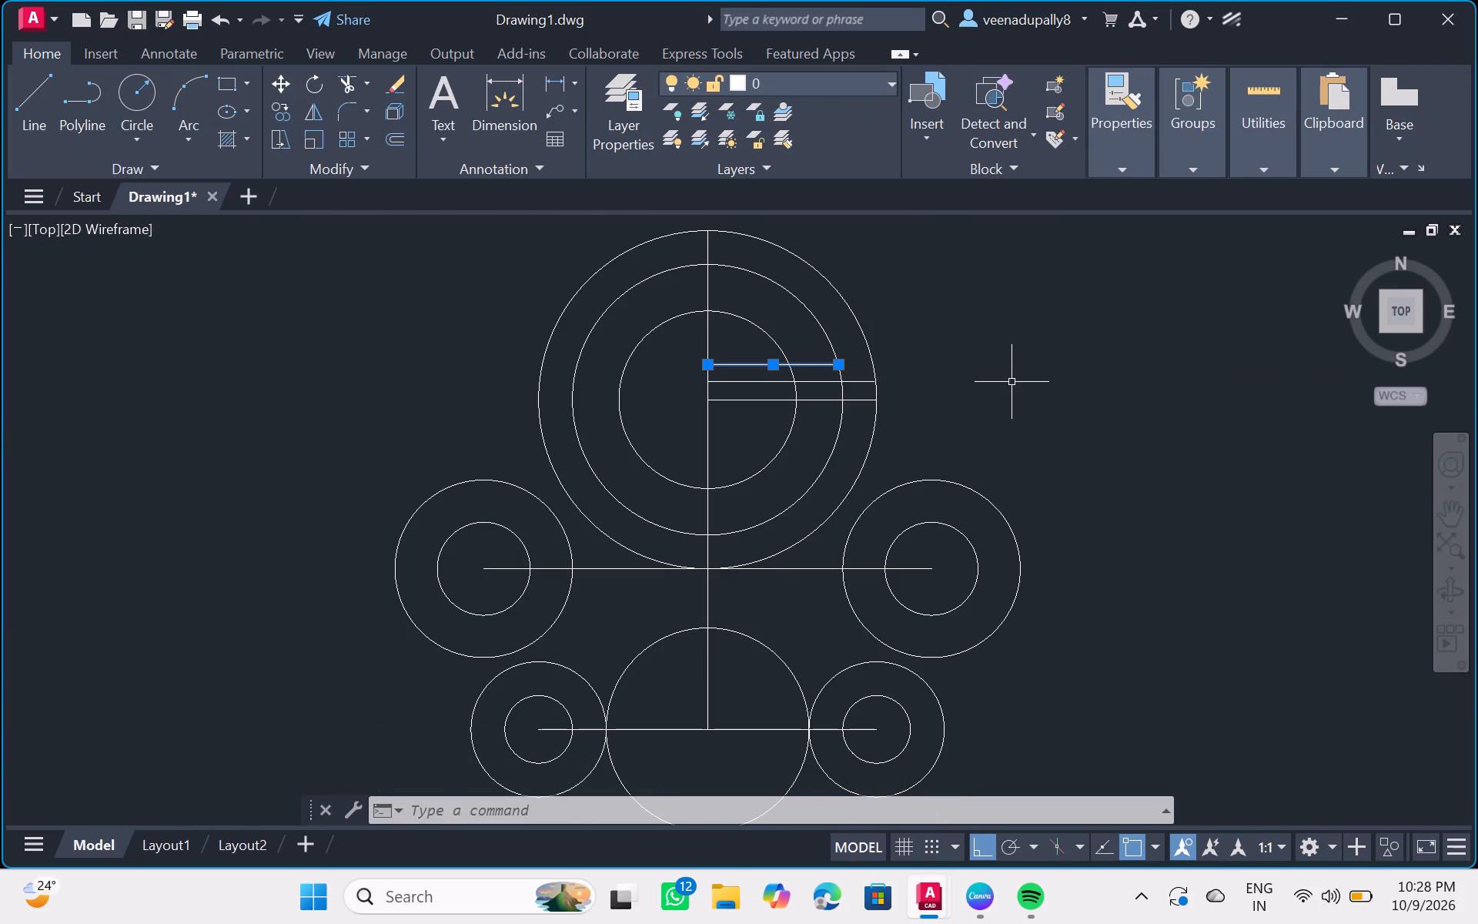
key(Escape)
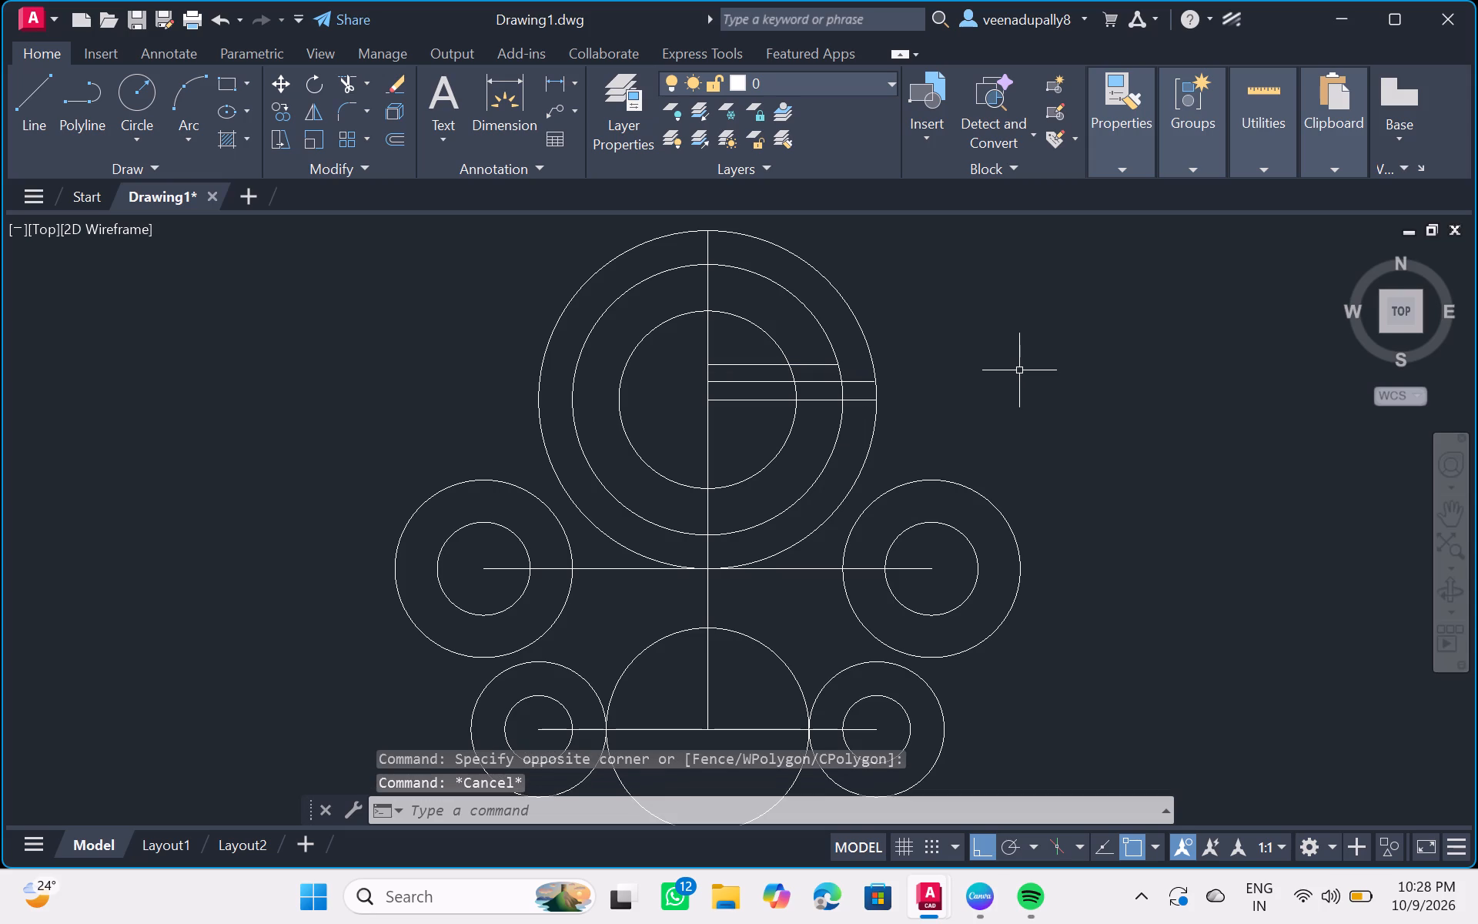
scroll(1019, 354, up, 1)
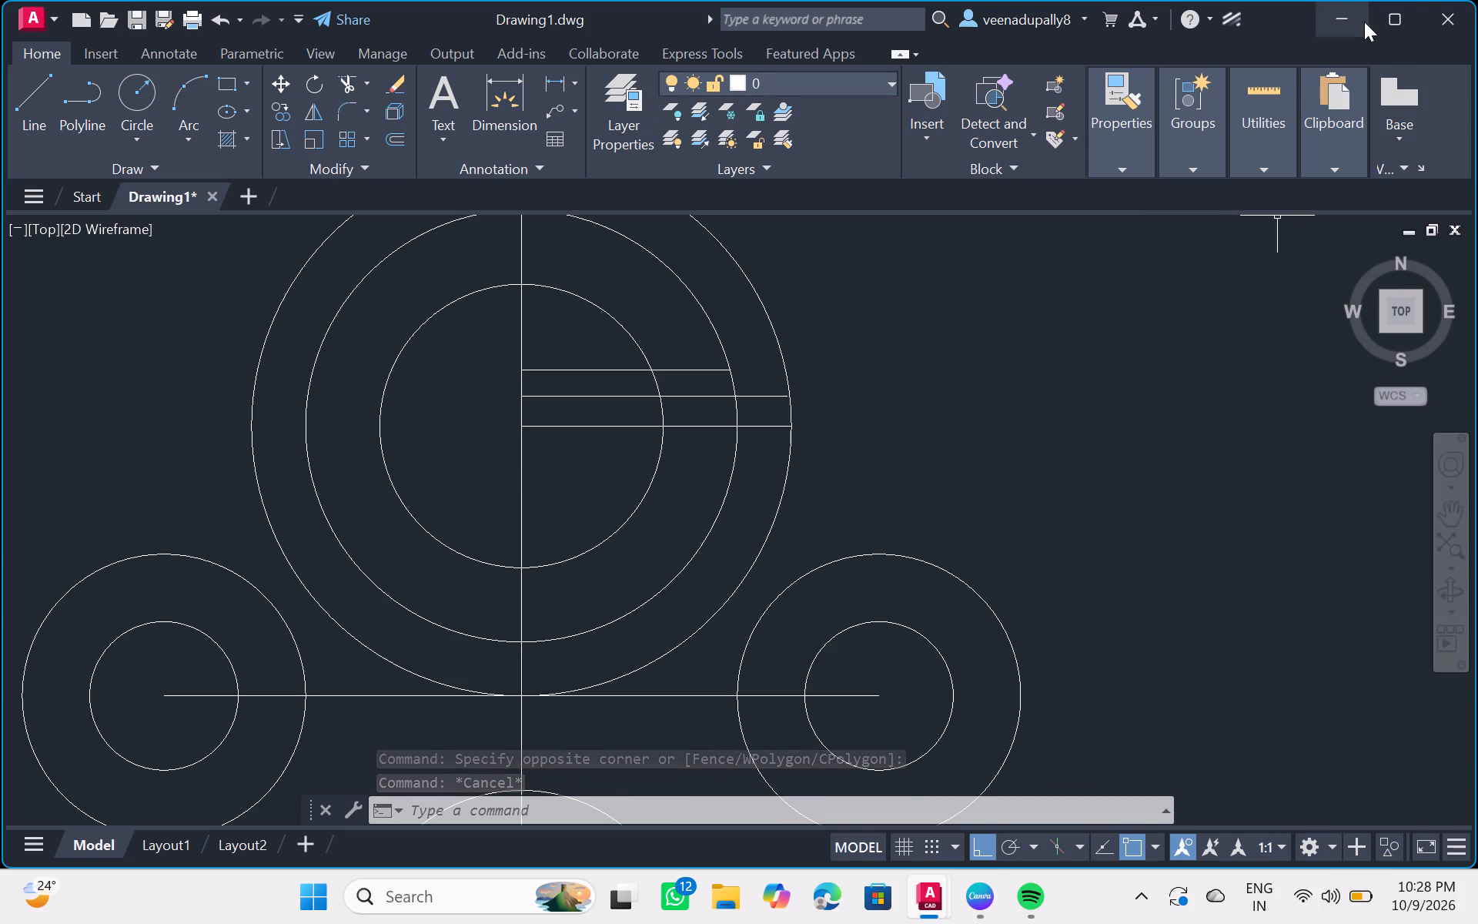
Minimise the drawing window to show the desktop.
click(1339, 16)
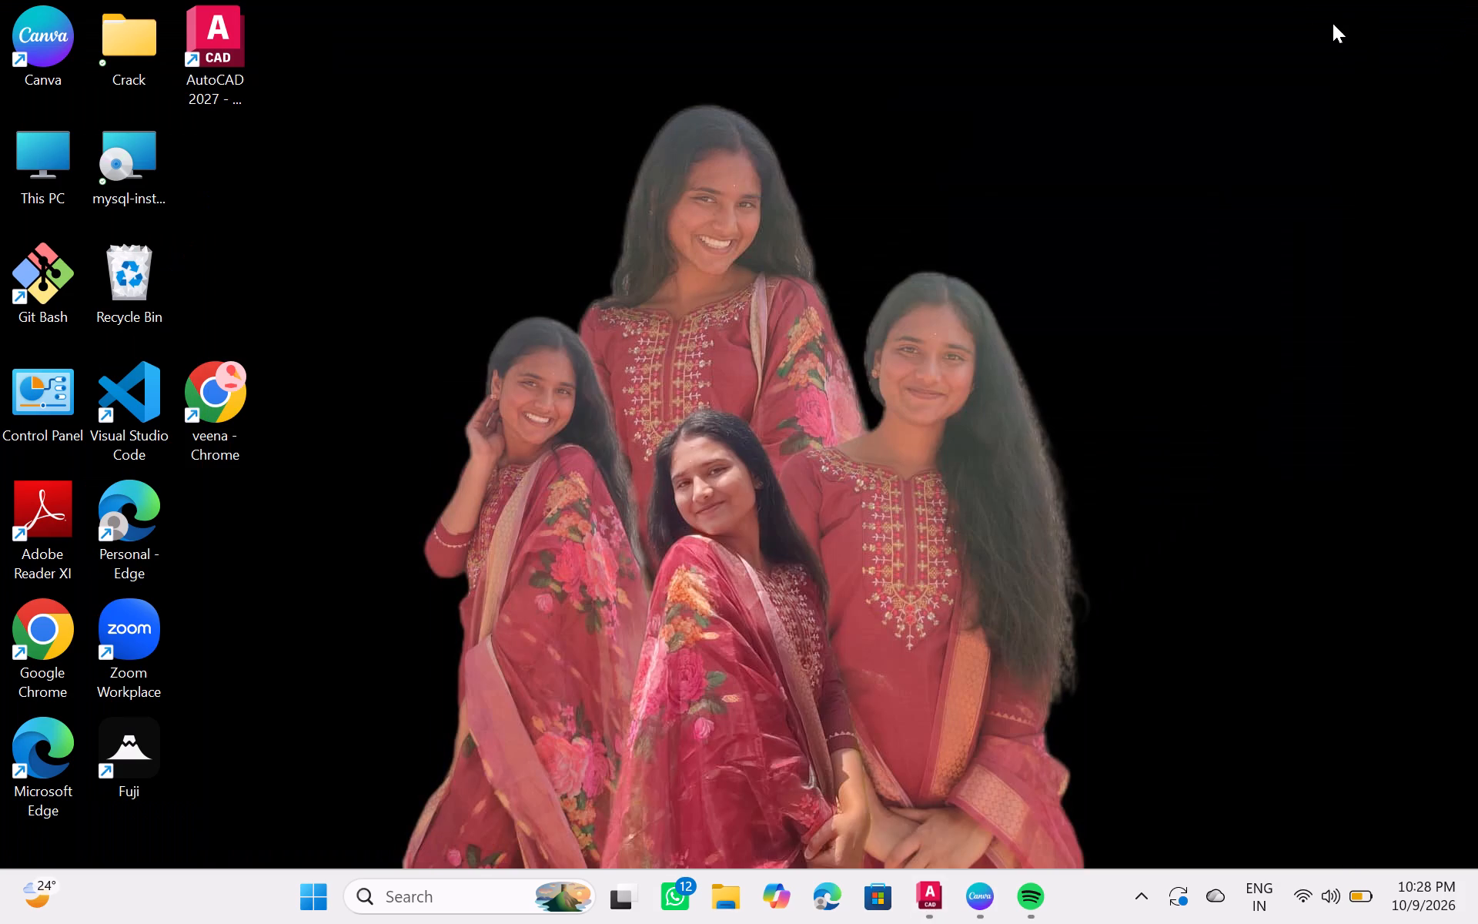
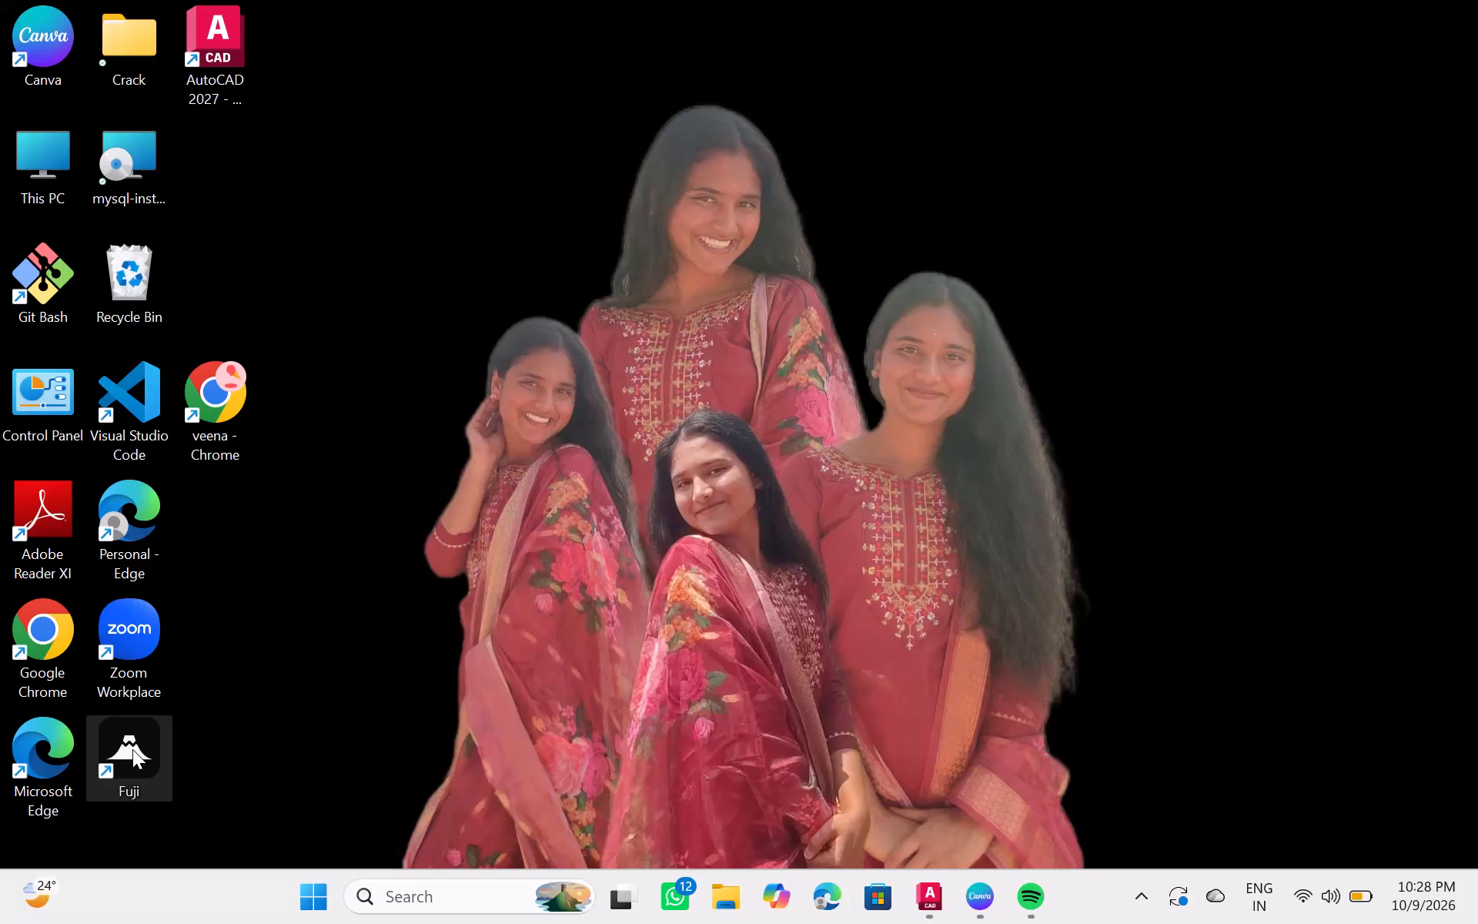
Launch the Fuji application from its desktop shortcut.
click(132, 749)
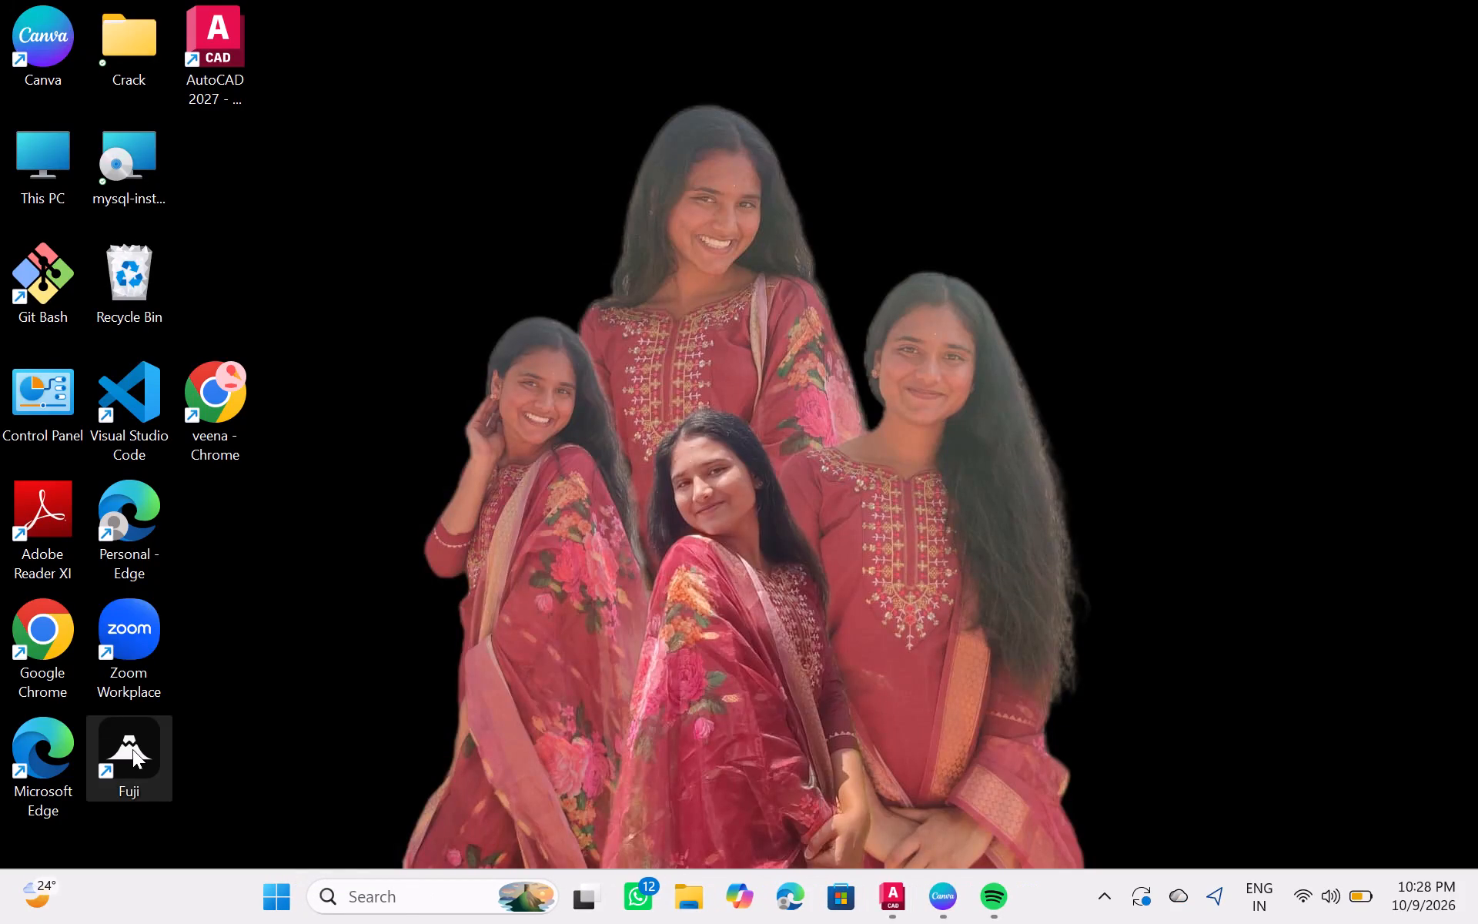
double_click(132, 749)
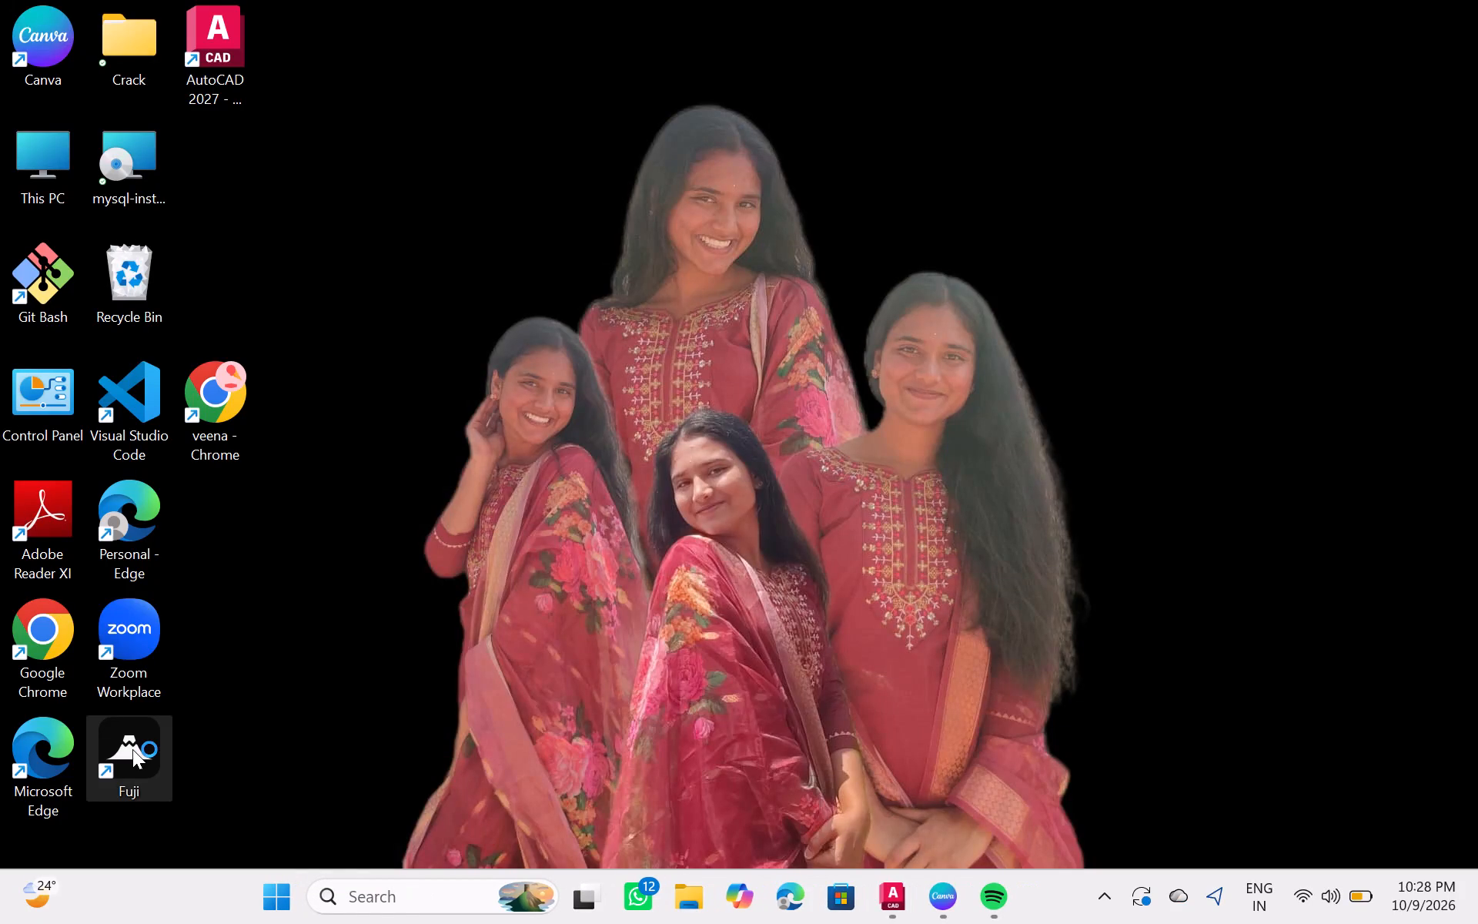
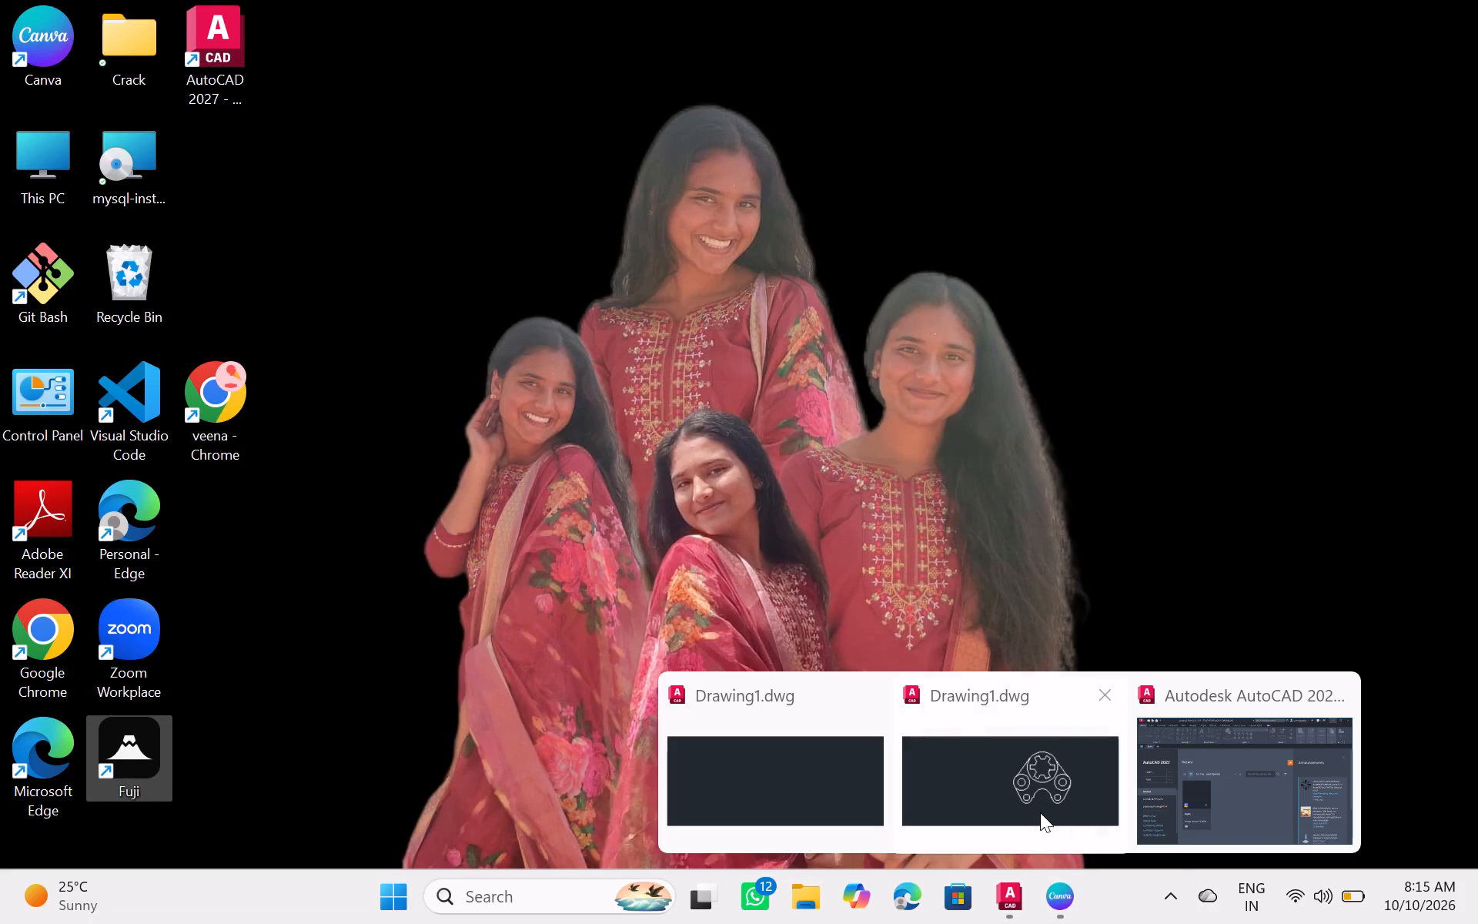
Switch back to AutoCAD's Drawing1.dwg window showing the symmetric circle figure with the notched centre.
click(1042, 806)
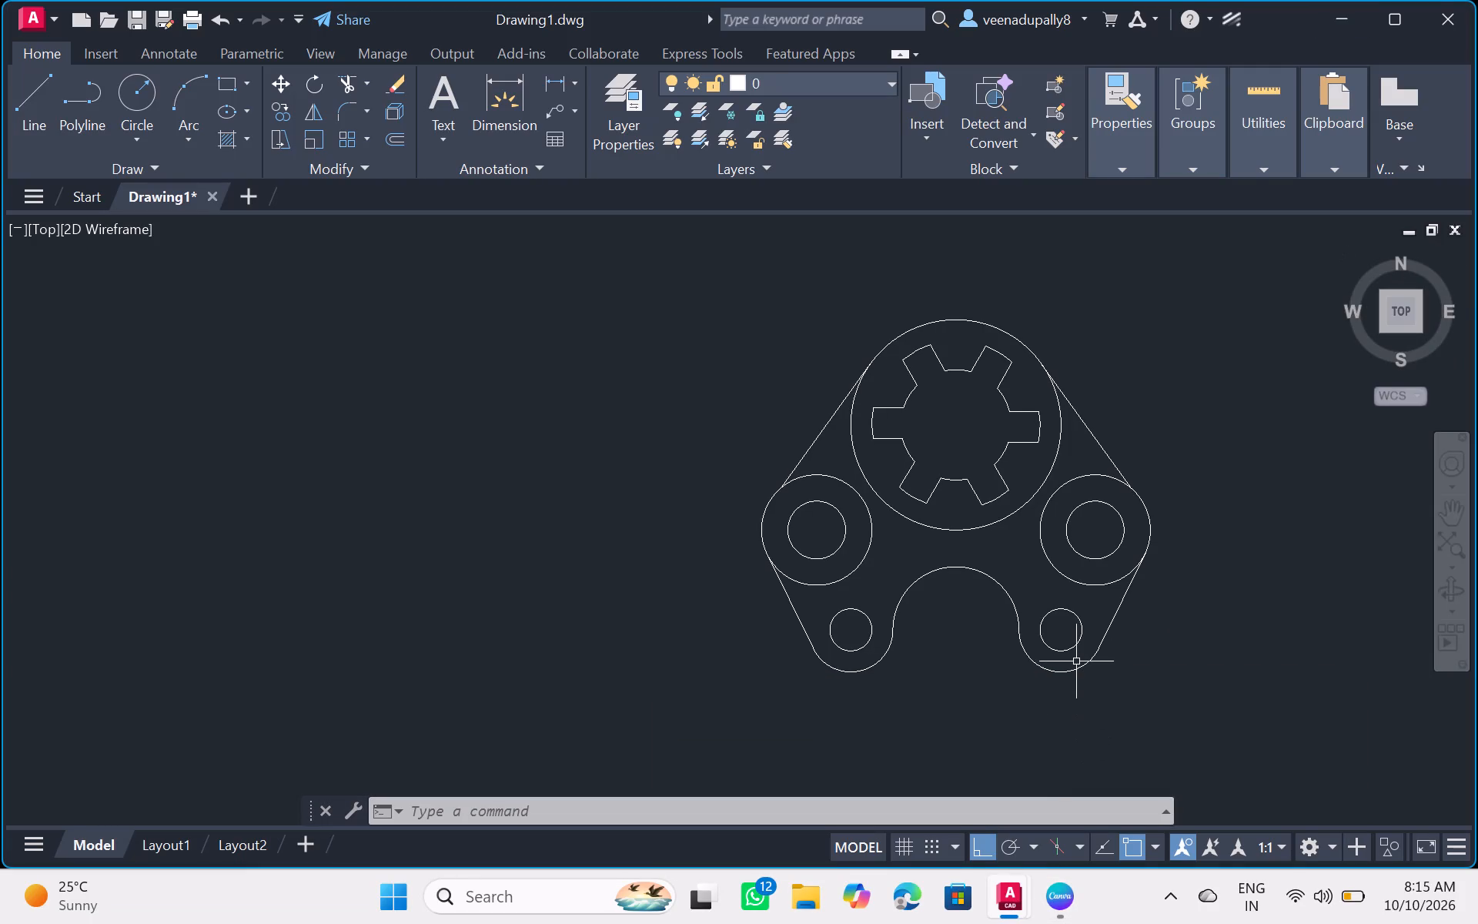
scroll(1076, 662, up, 1)
scroll(1076, 662, down, 1)
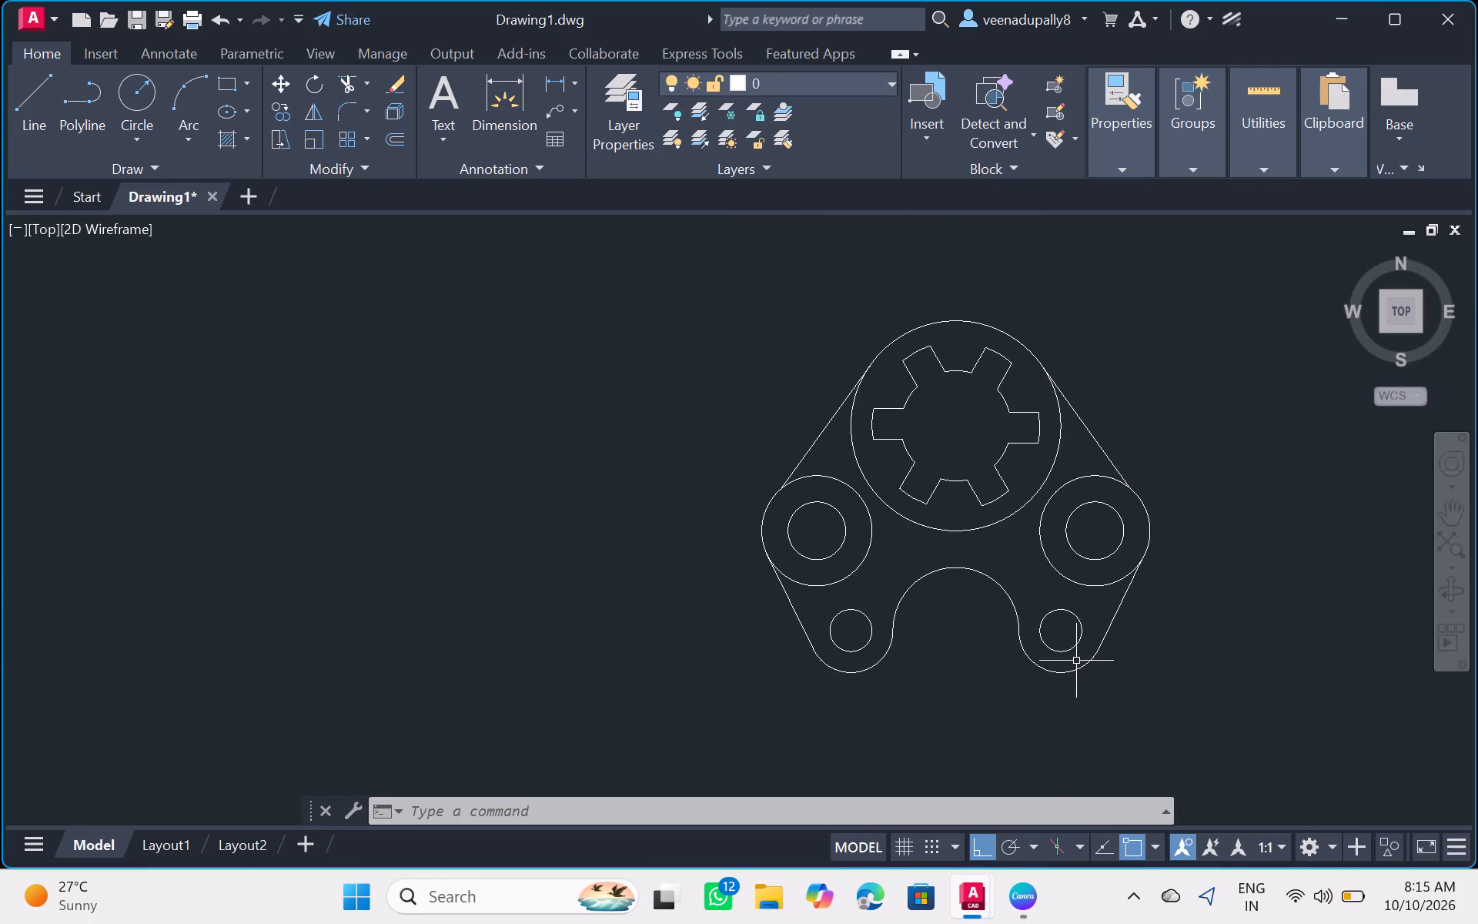
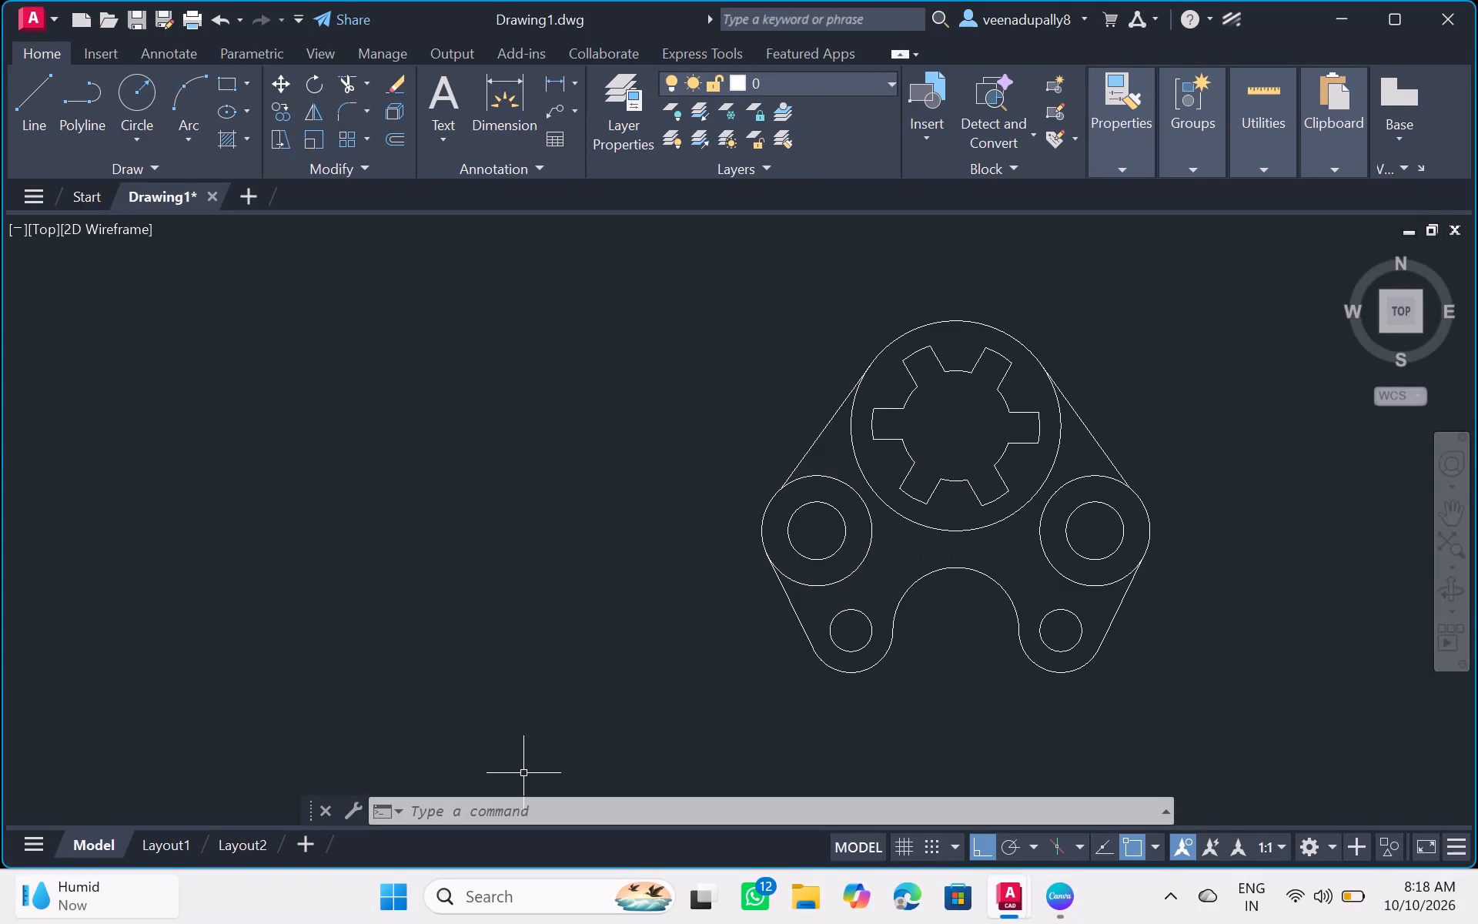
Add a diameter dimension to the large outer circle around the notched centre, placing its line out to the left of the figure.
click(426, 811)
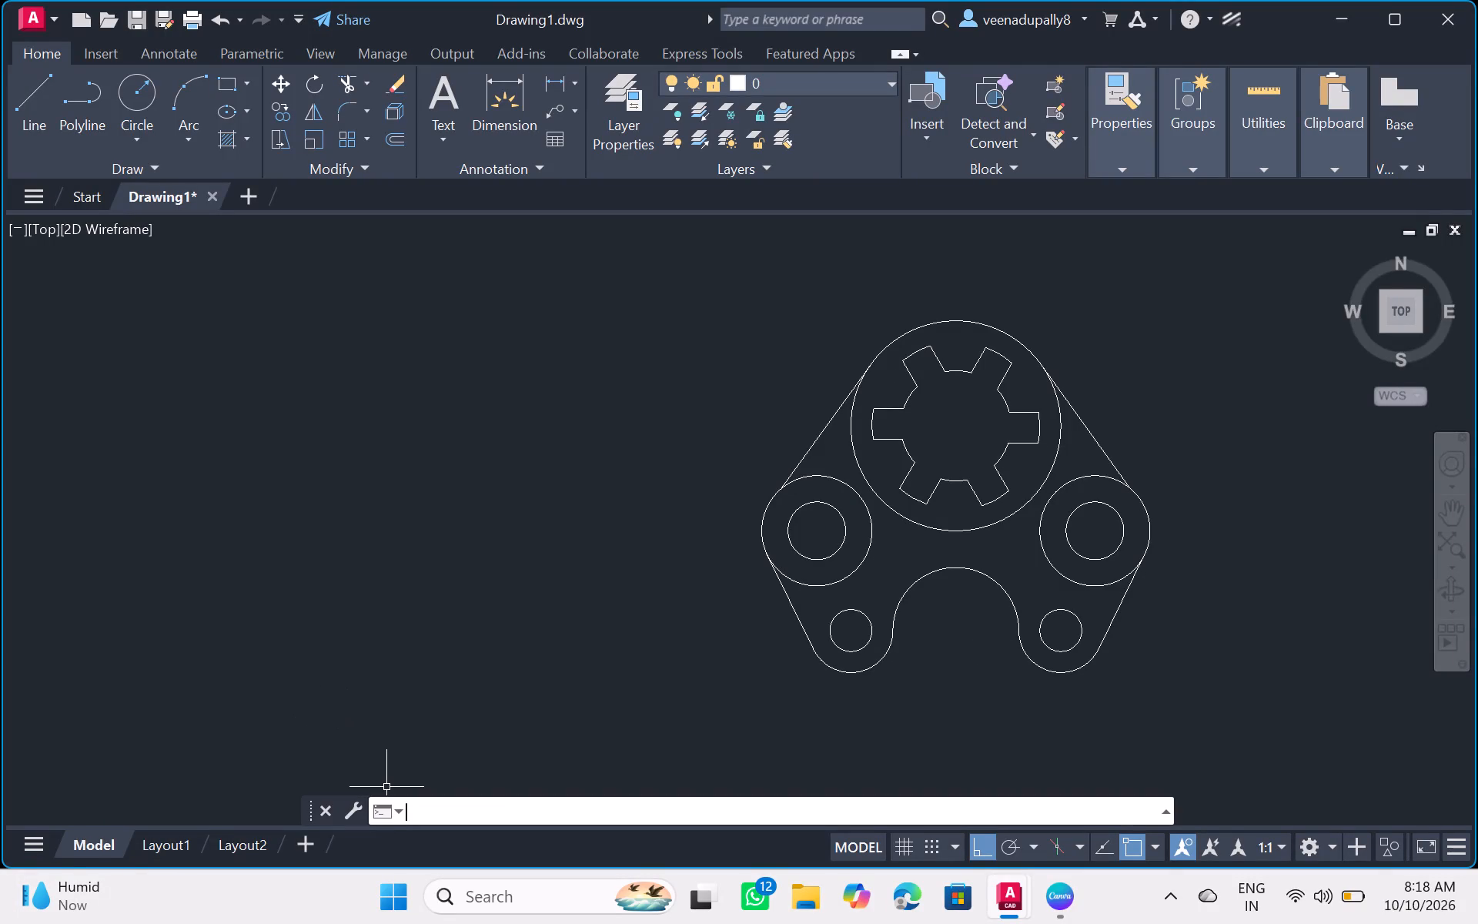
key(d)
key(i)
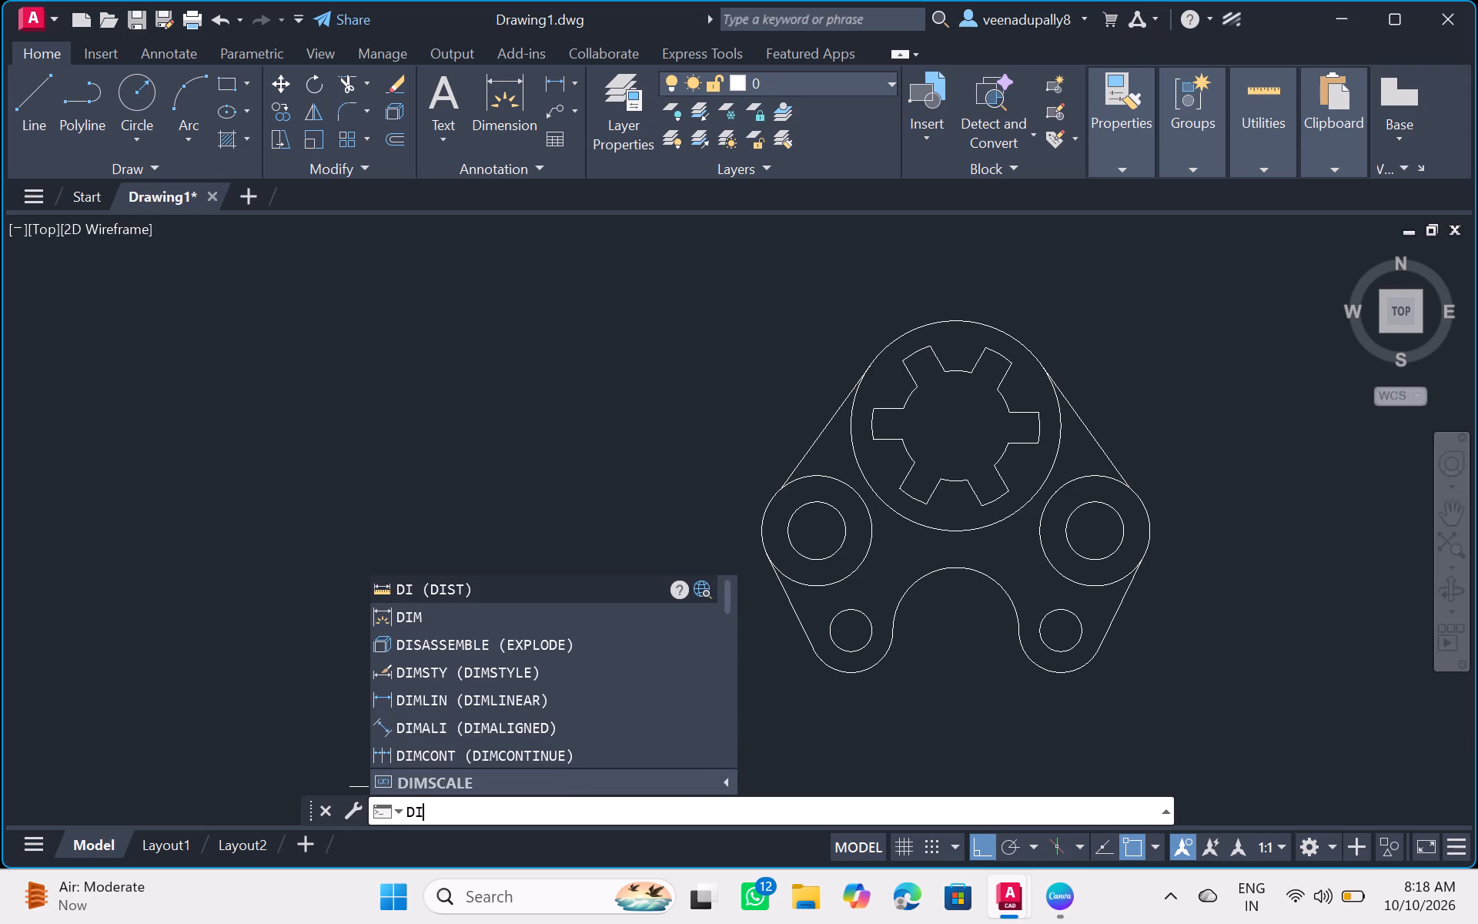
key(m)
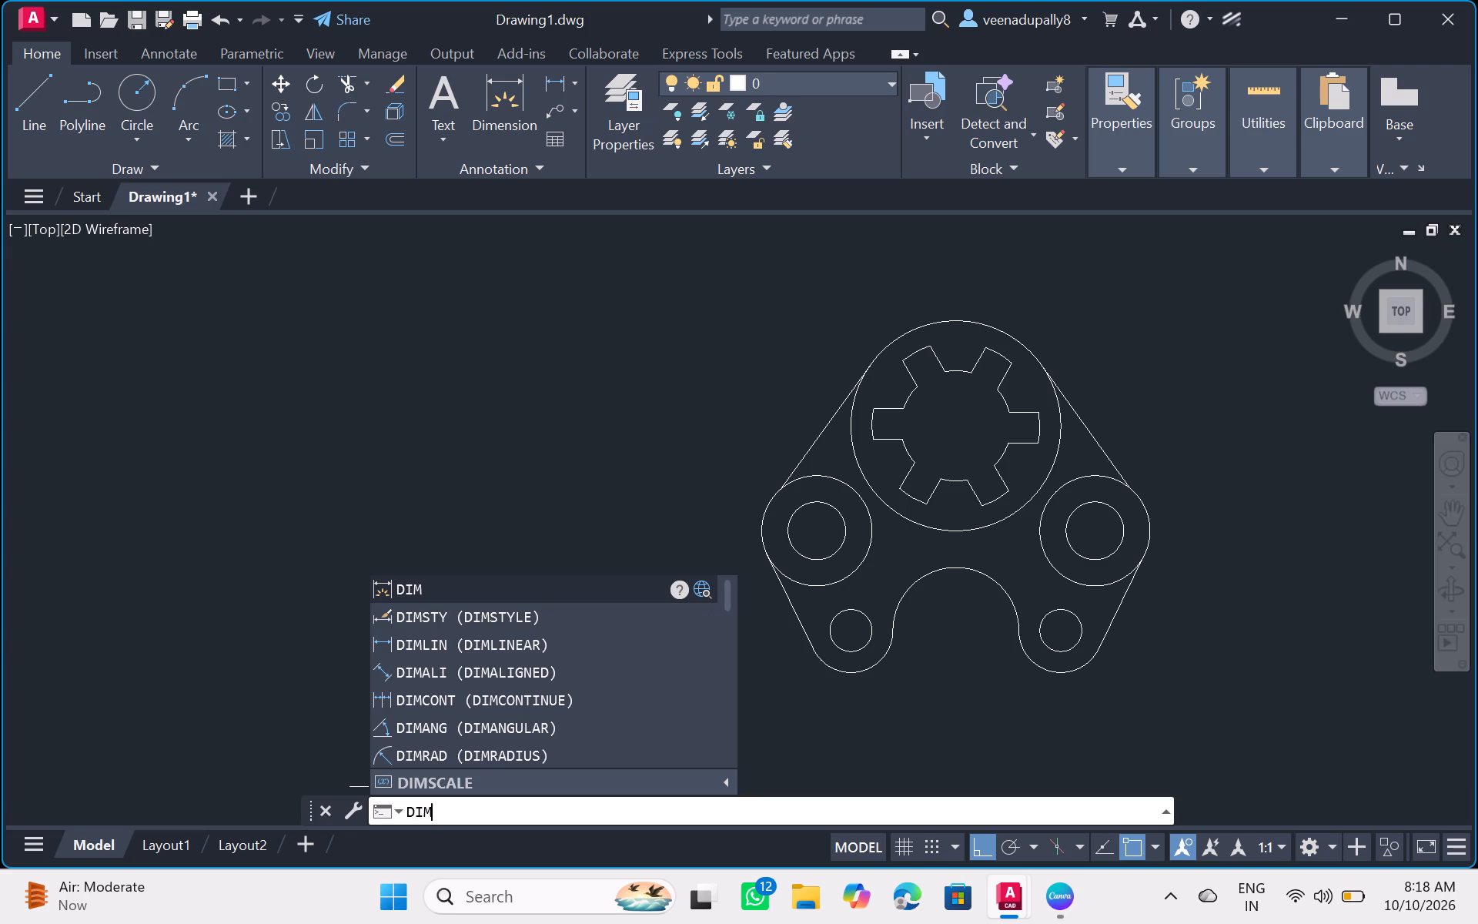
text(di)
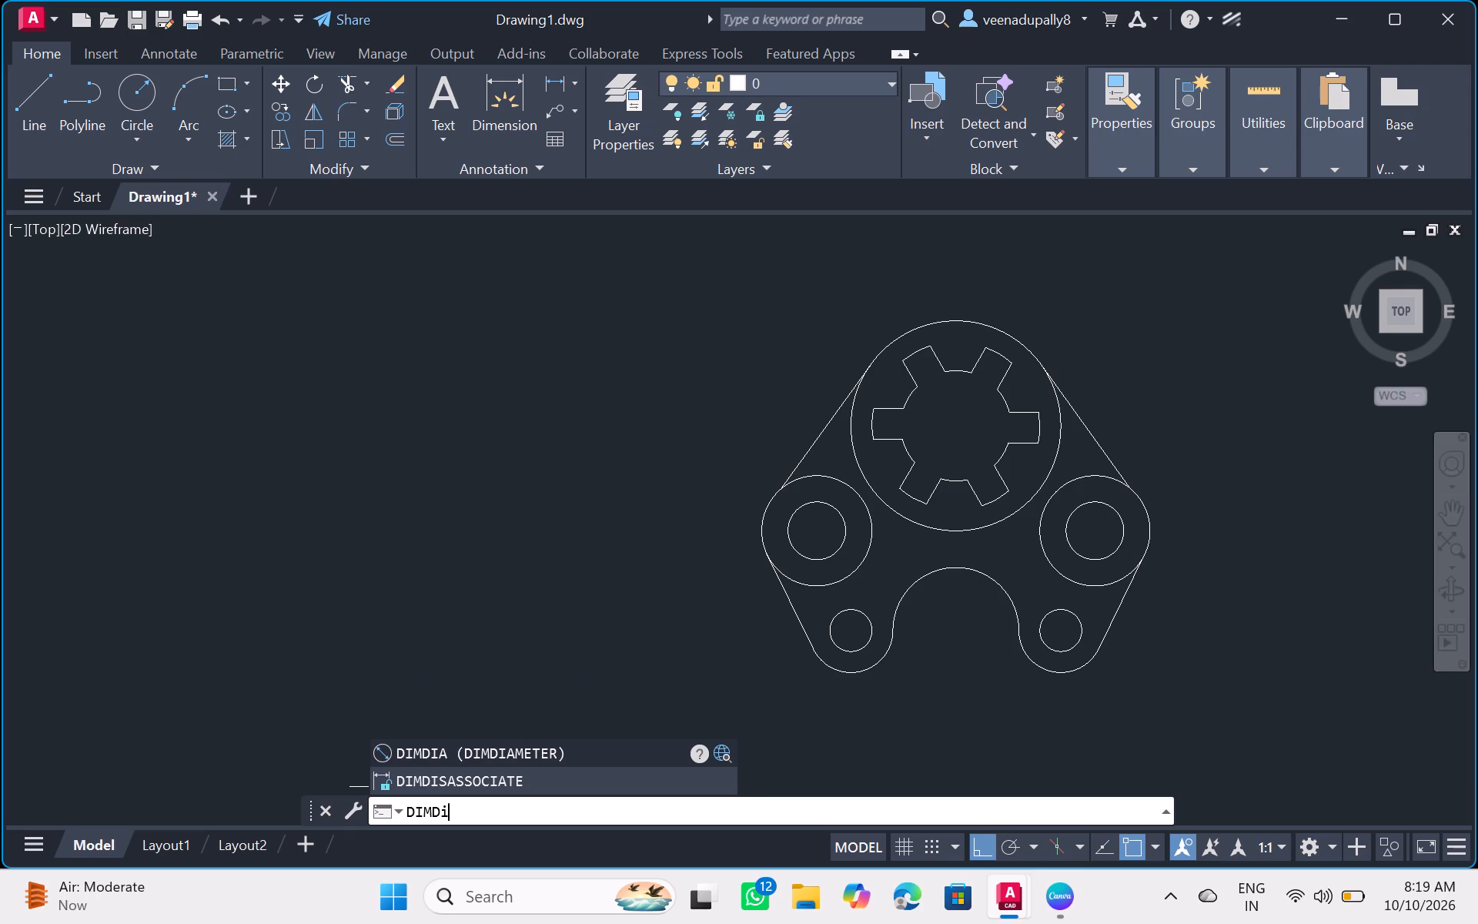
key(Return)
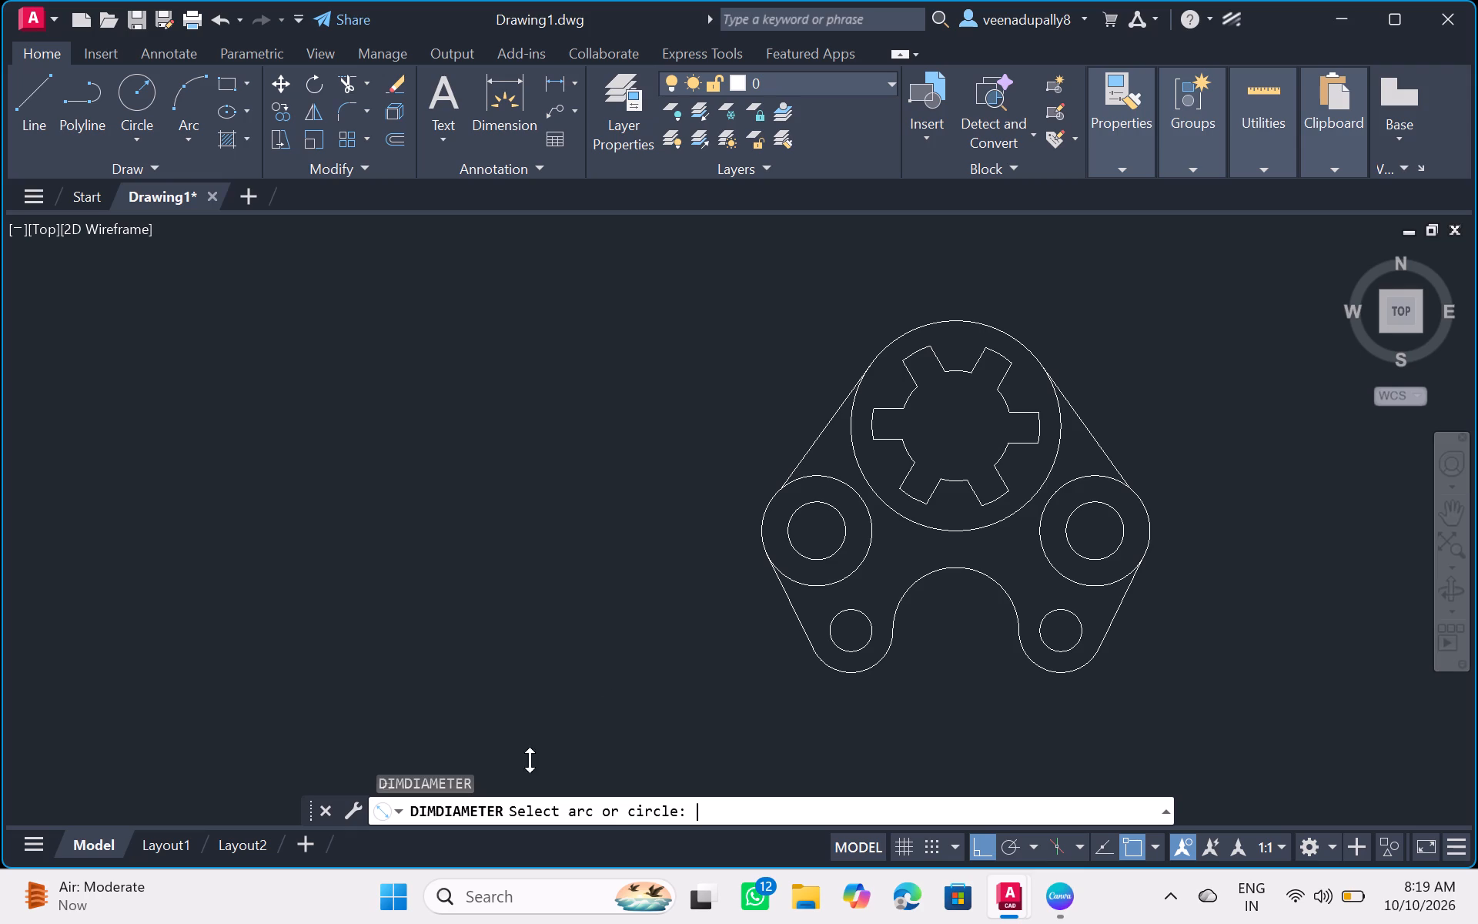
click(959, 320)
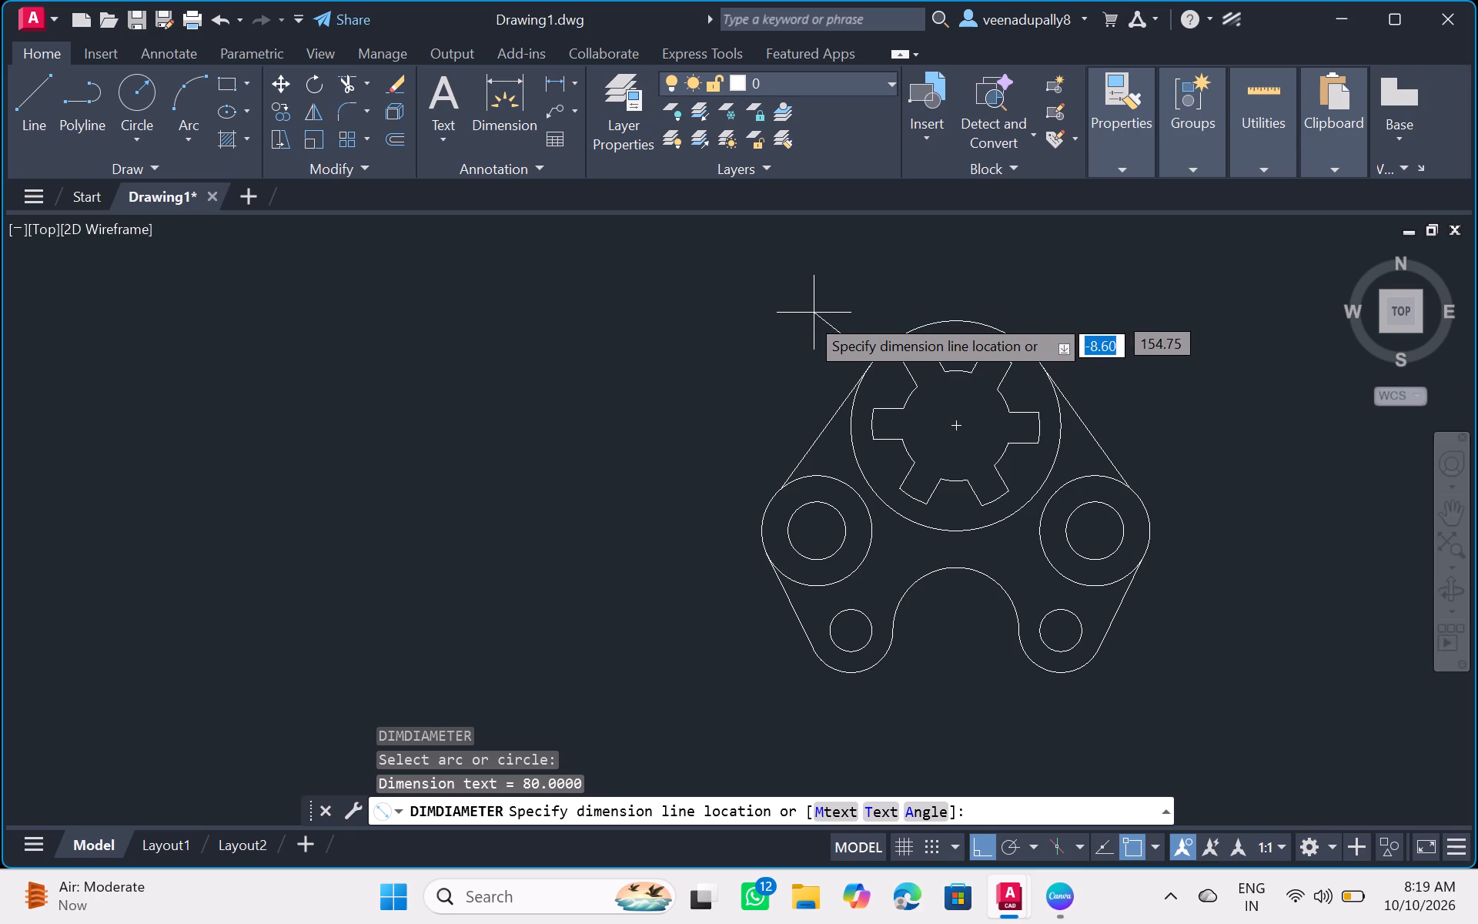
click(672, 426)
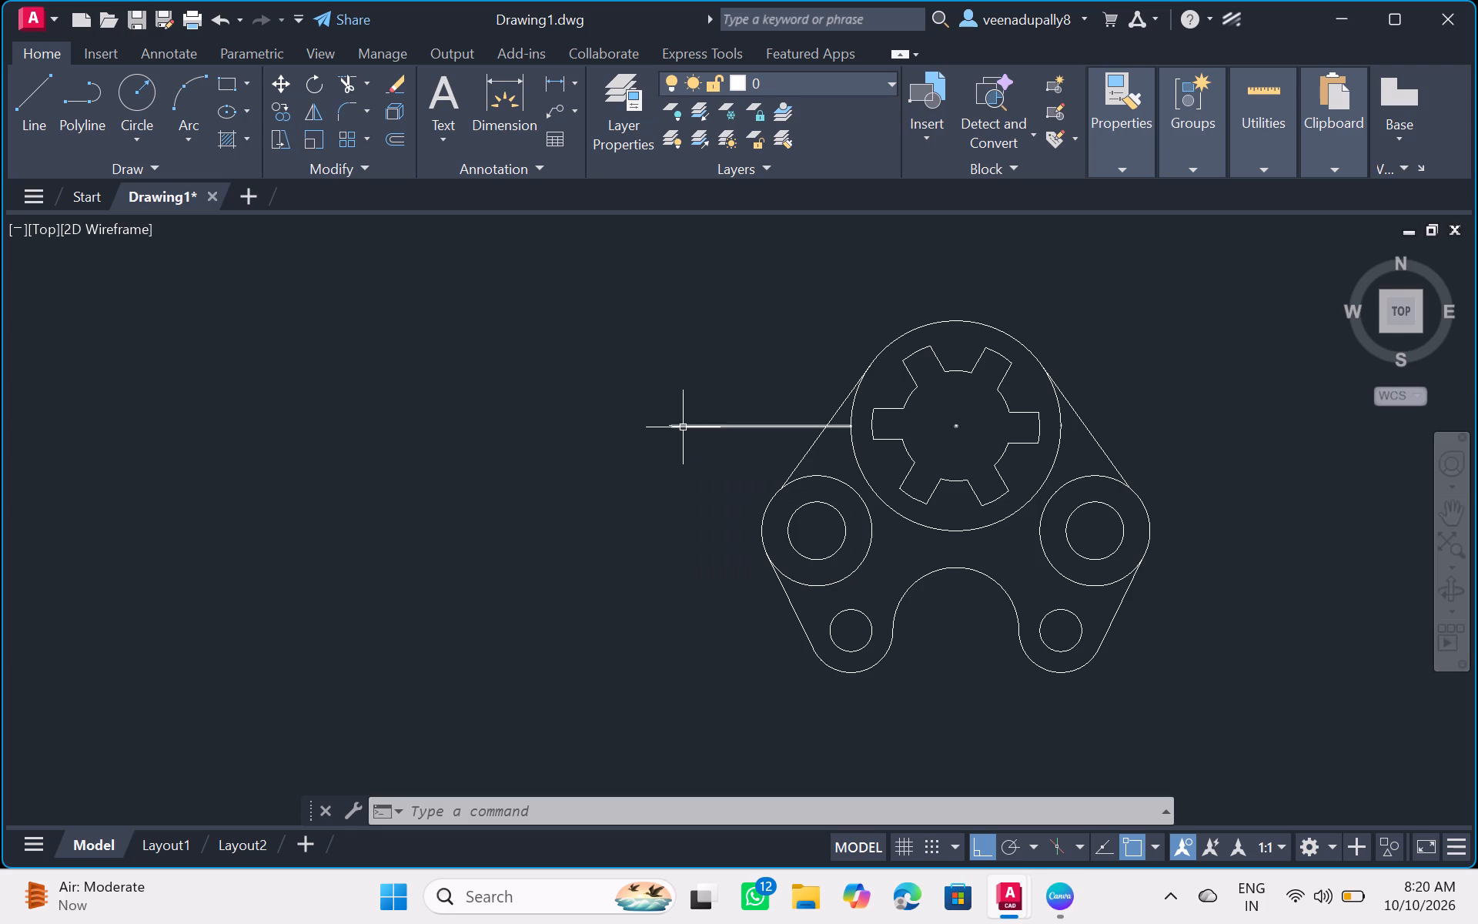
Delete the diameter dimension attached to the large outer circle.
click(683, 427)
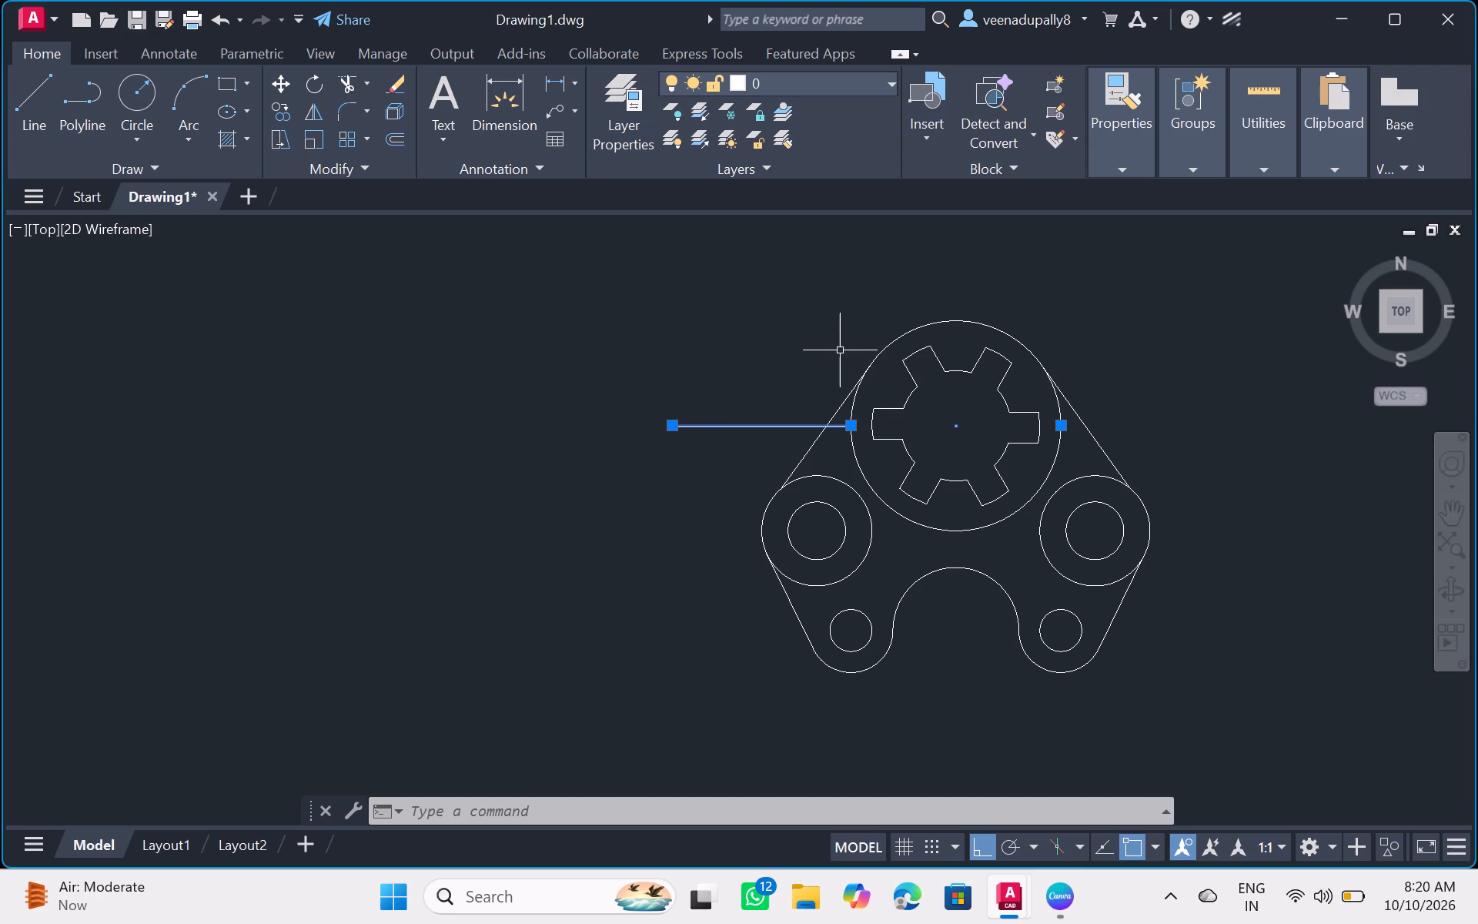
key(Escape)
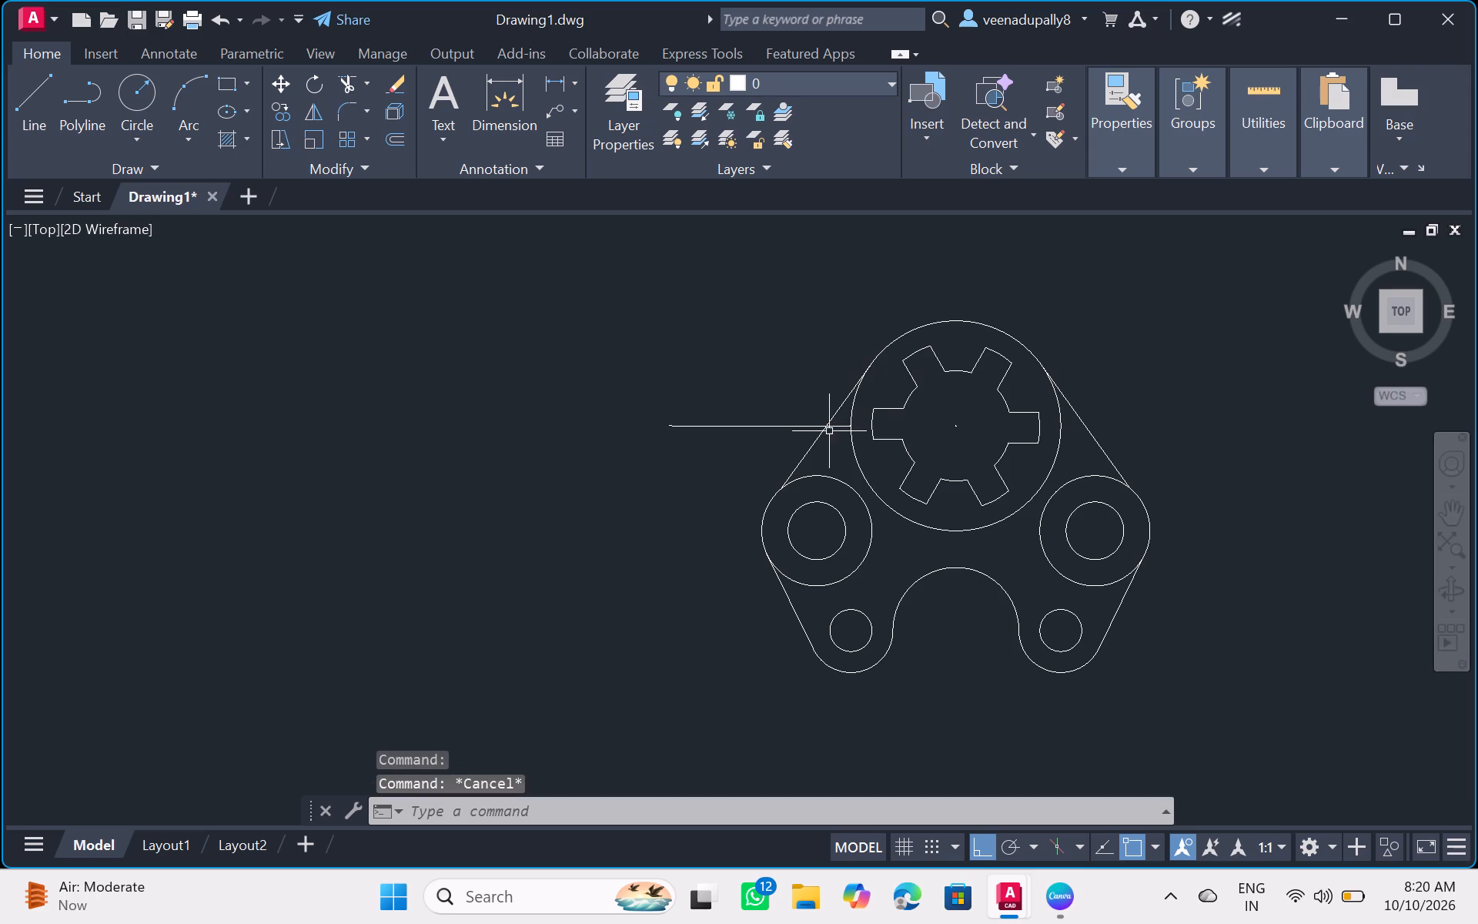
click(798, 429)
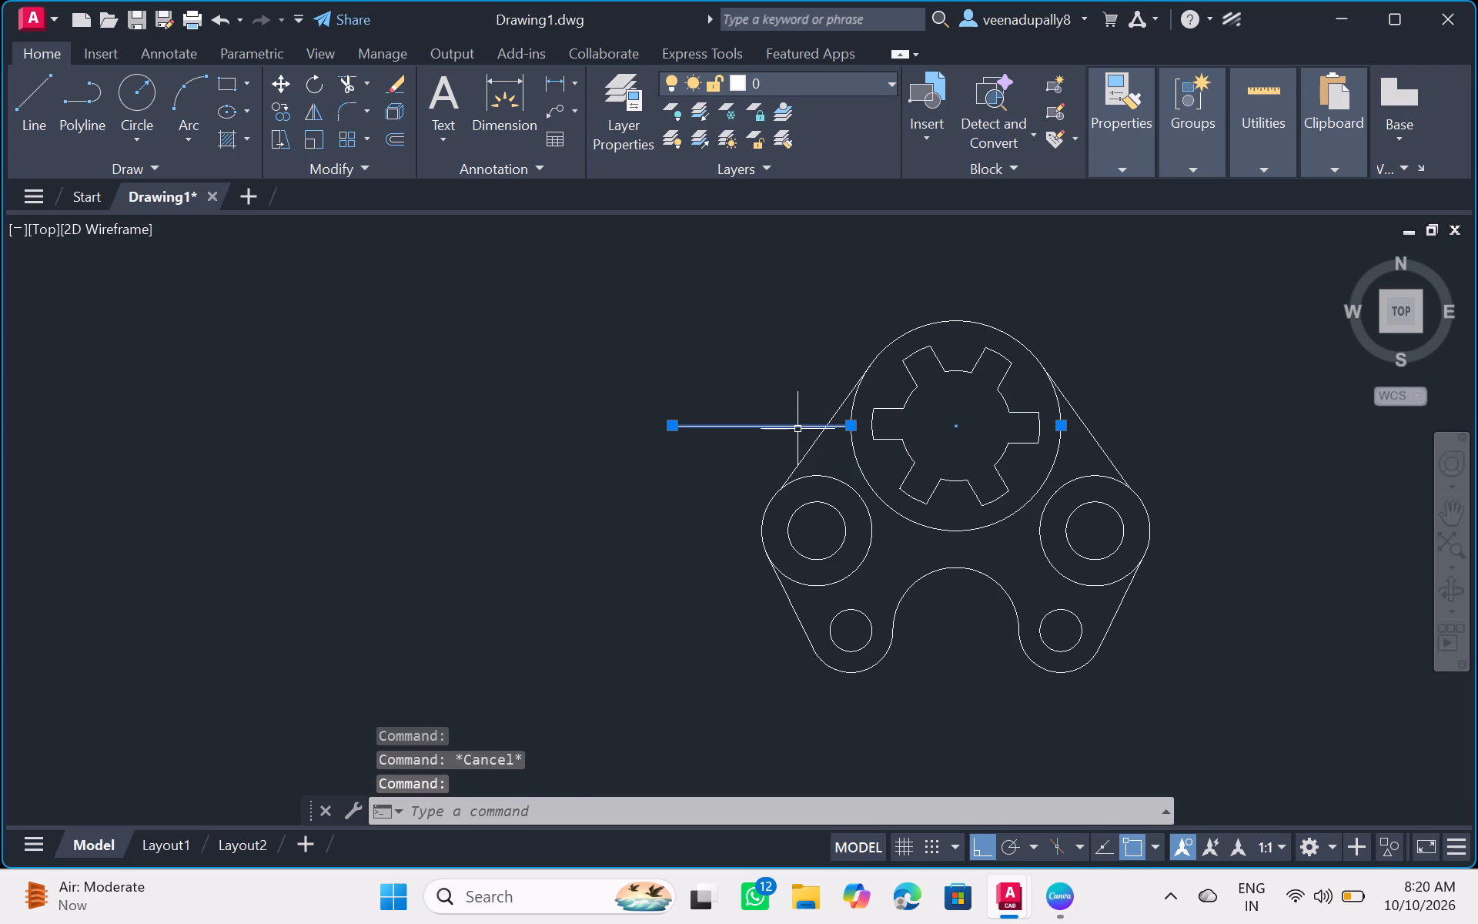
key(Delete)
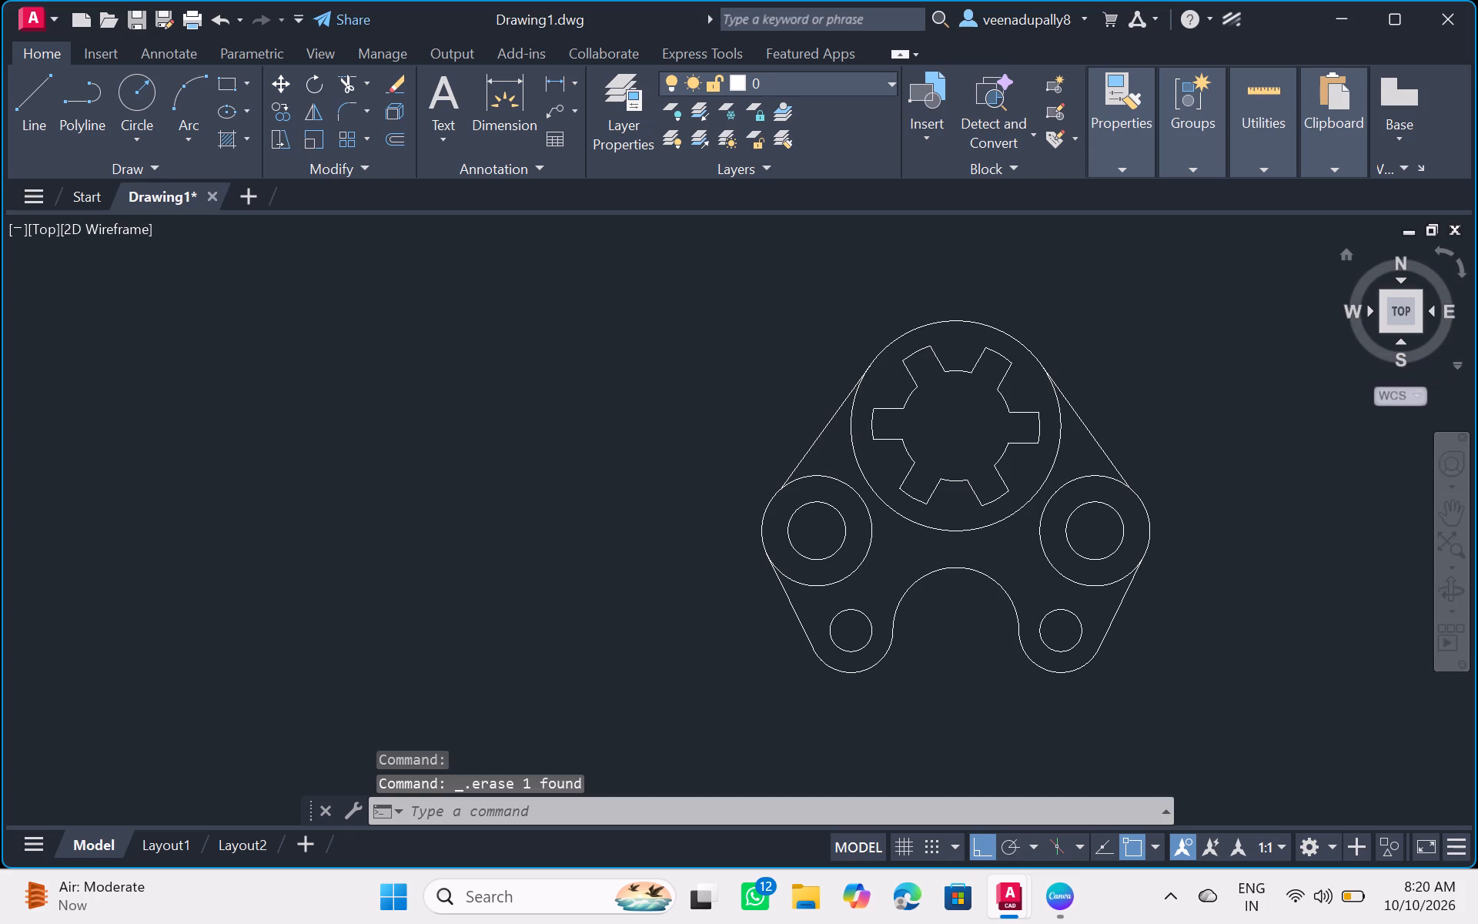
Minimise the AutoCAD window and launch Fuji from the desktop.
click(1354, 18)
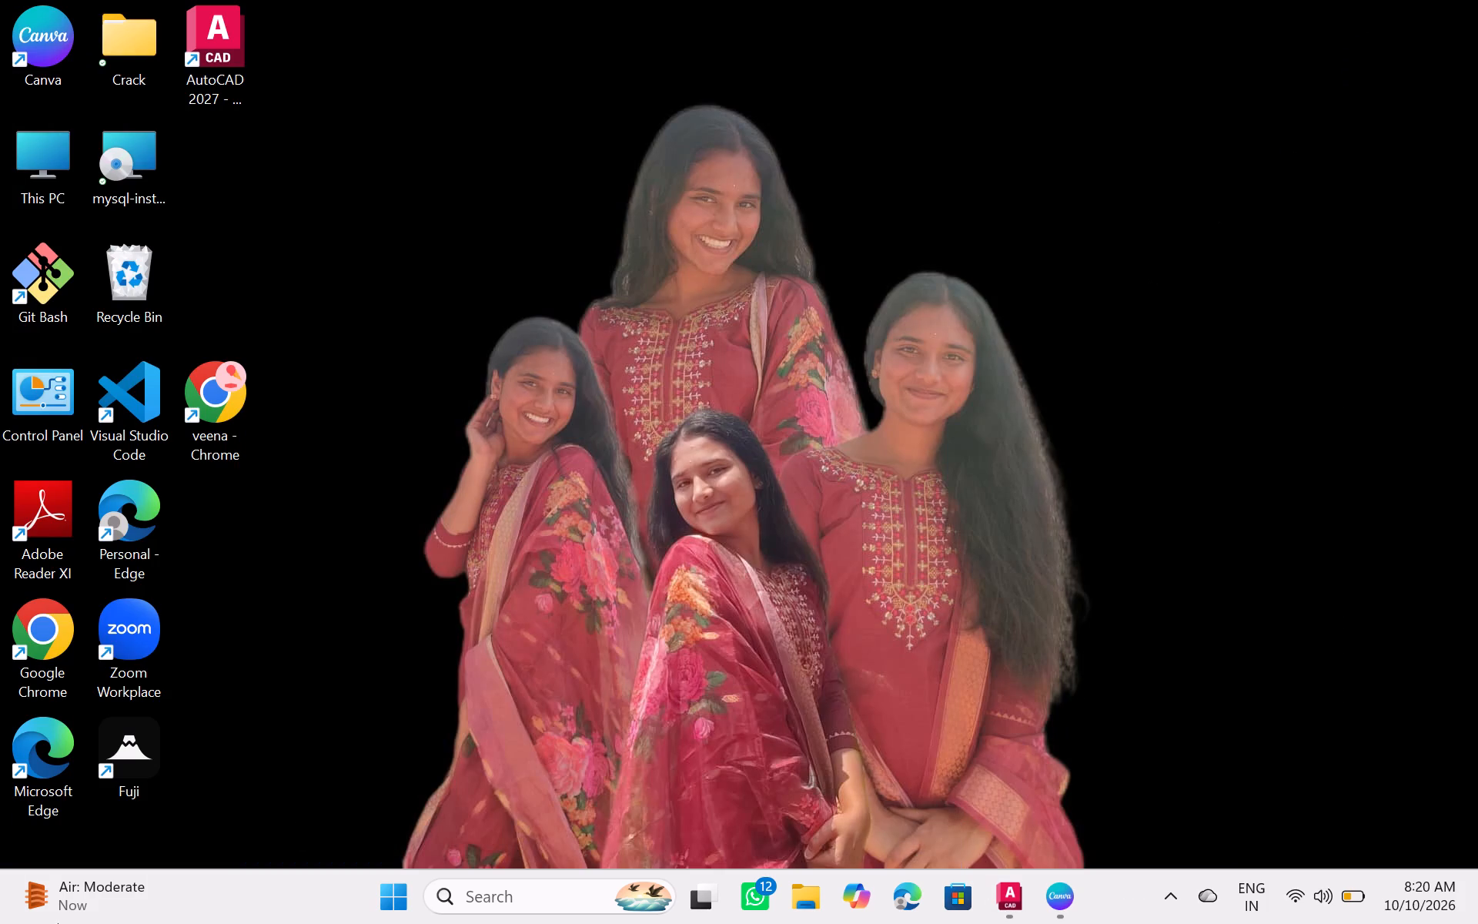
click(125, 757)
click(125, 752)
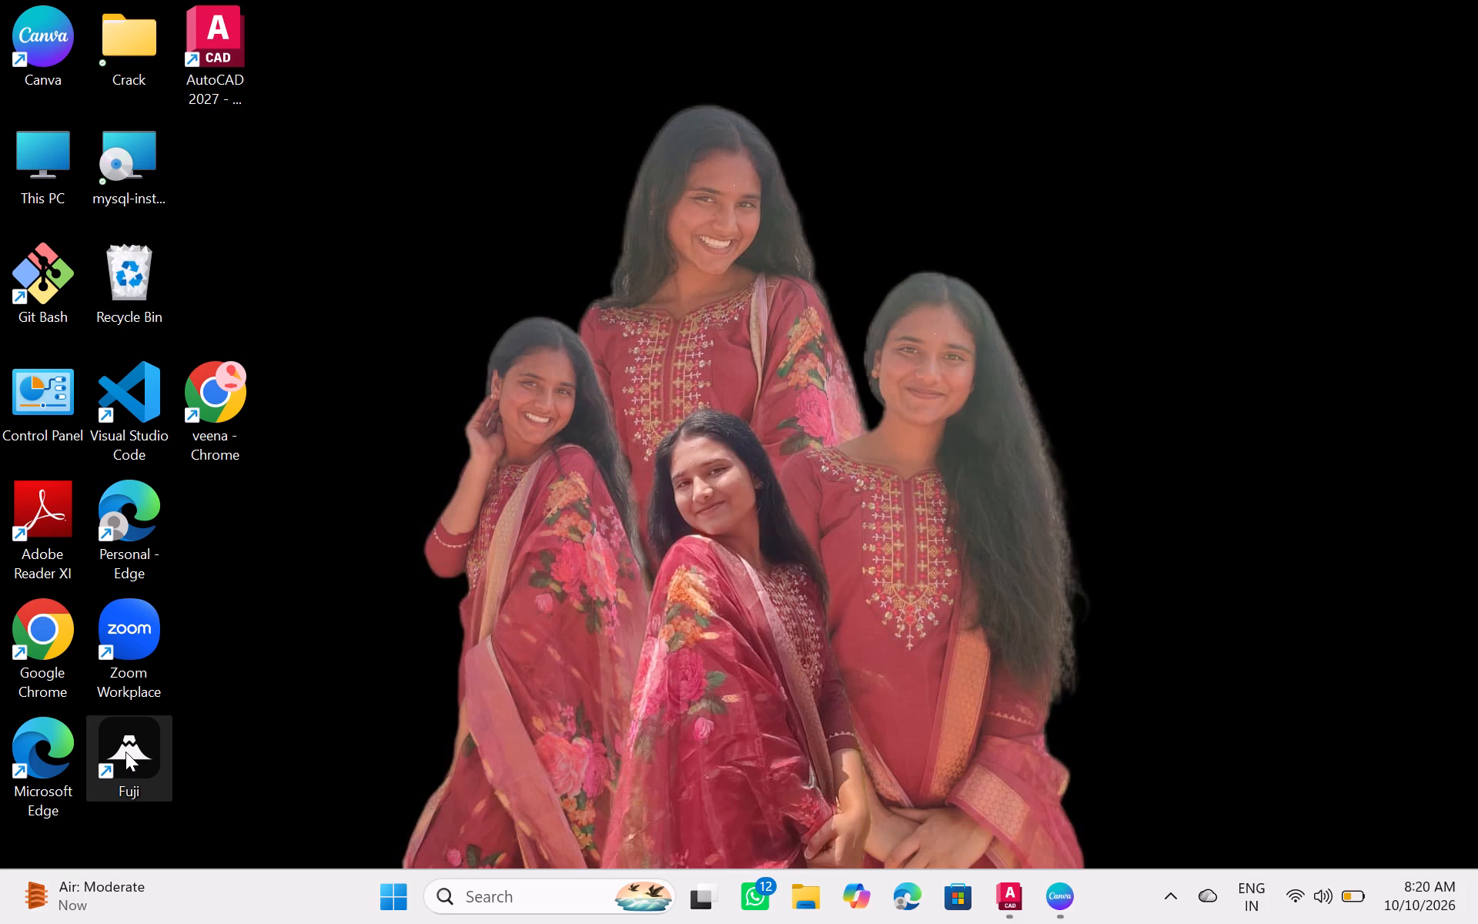
double_click(129, 744)
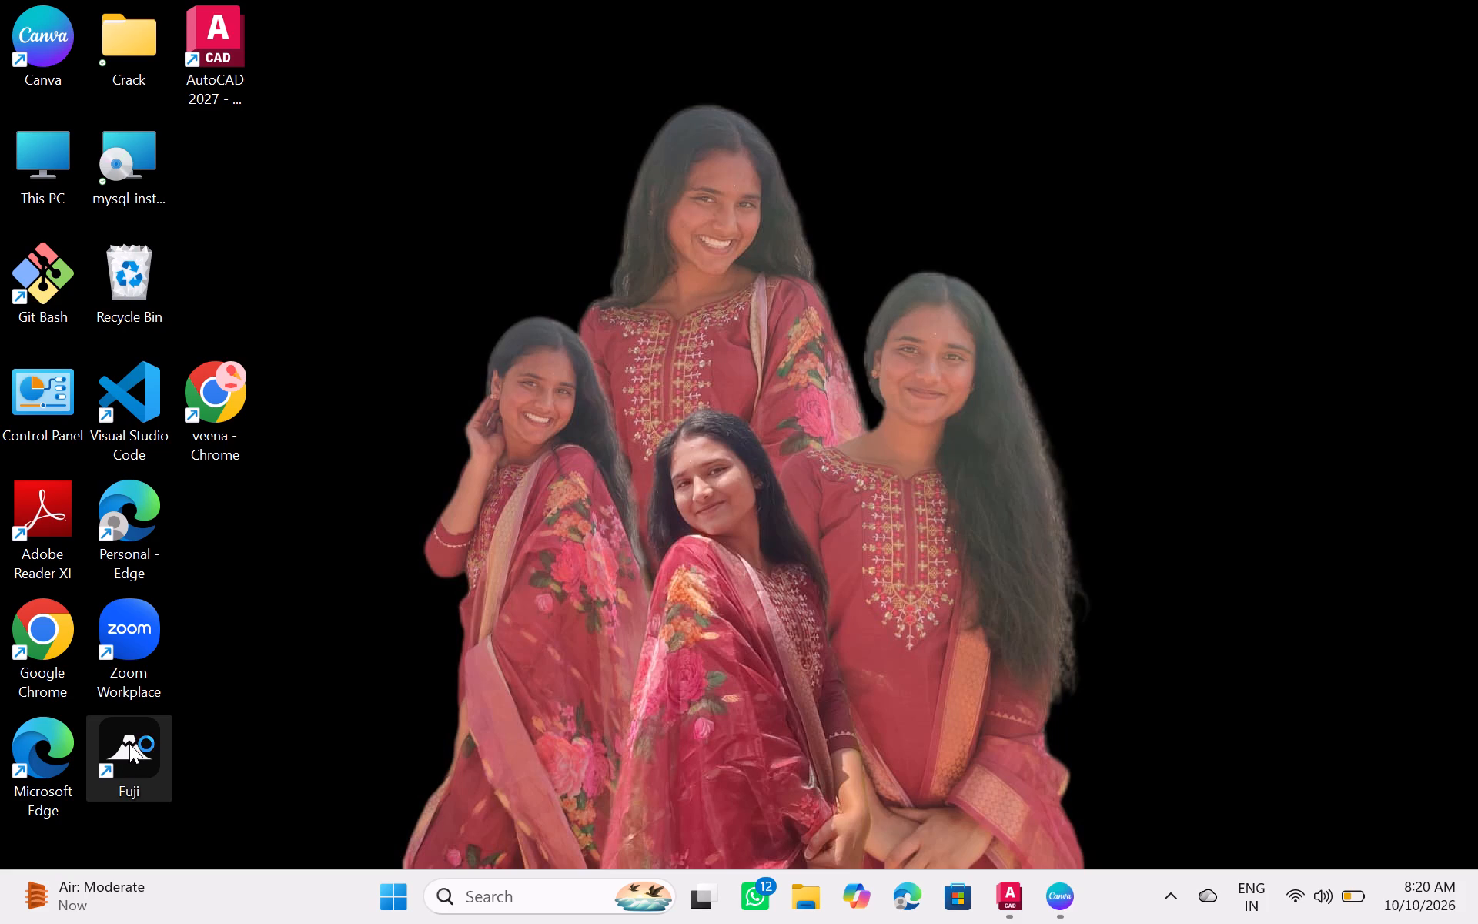
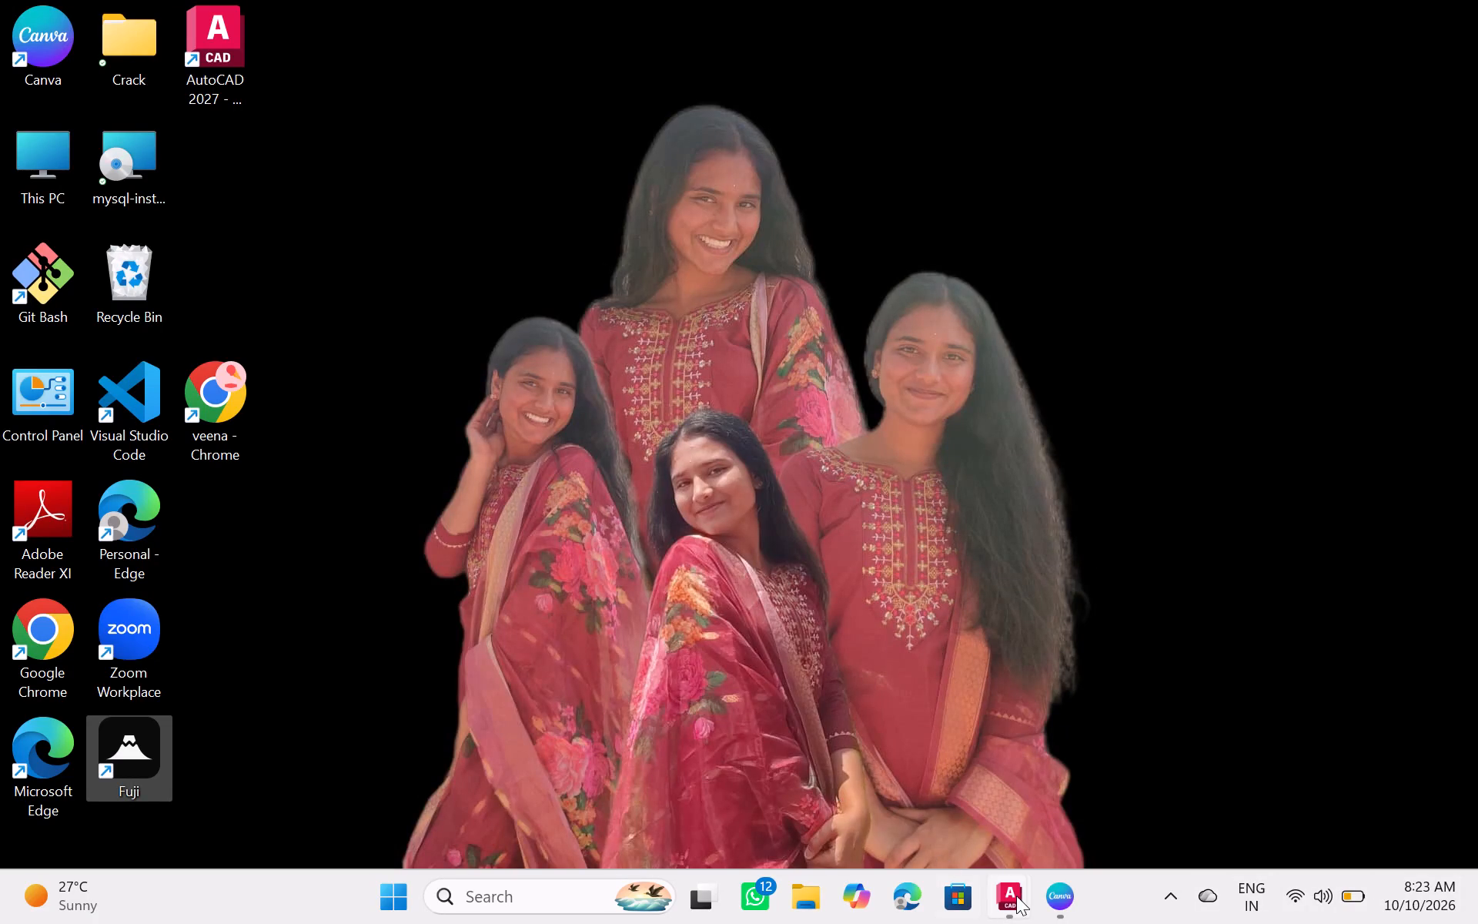
Switch to AutoCAD and open the Standard dimension style for modification.
click(1070, 774)
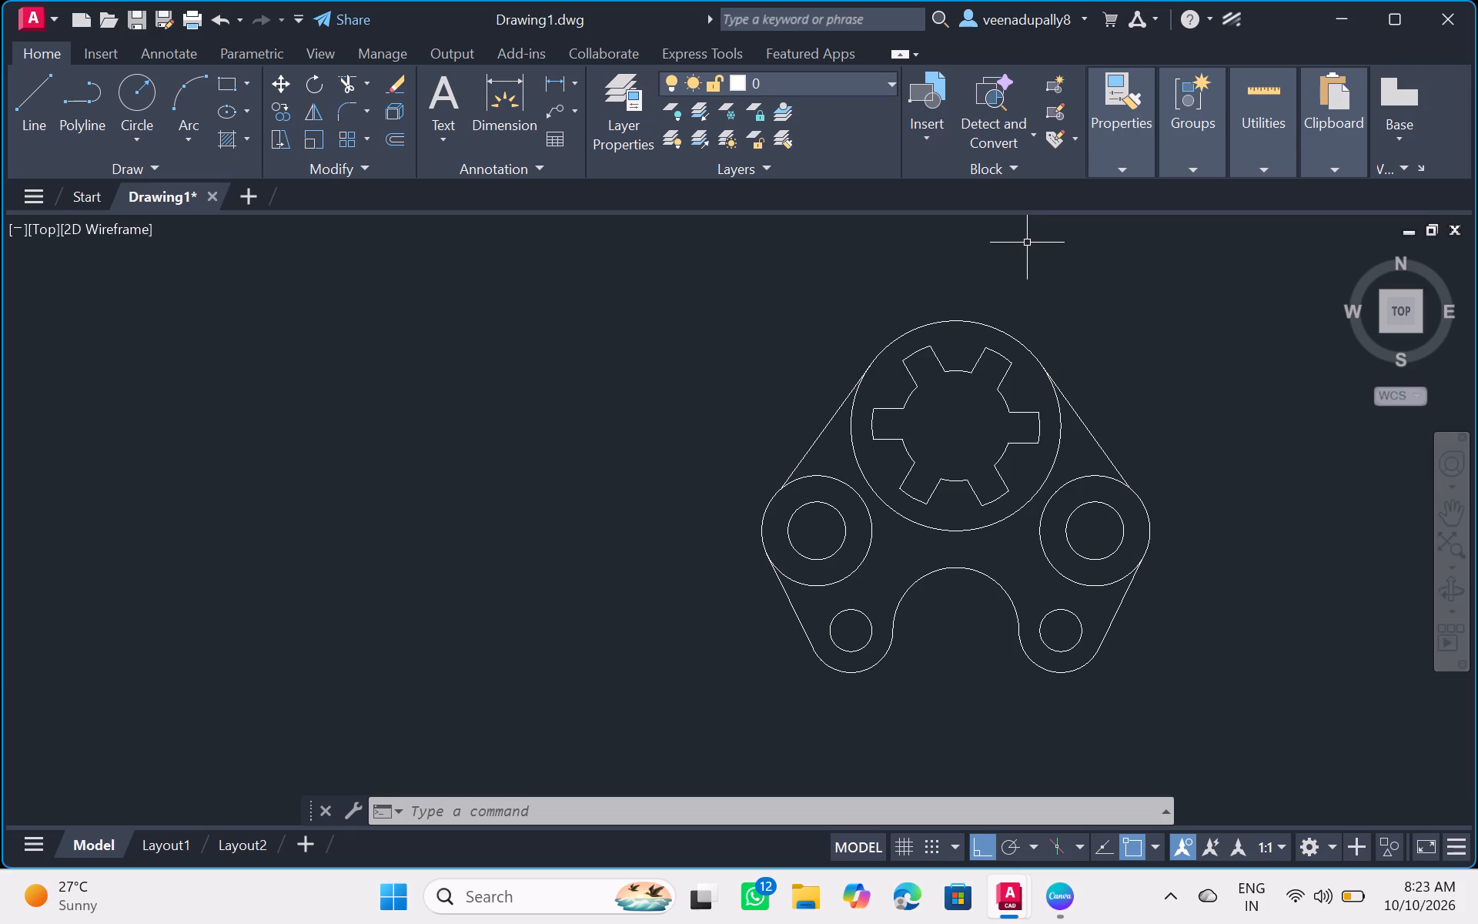
click(945, 805)
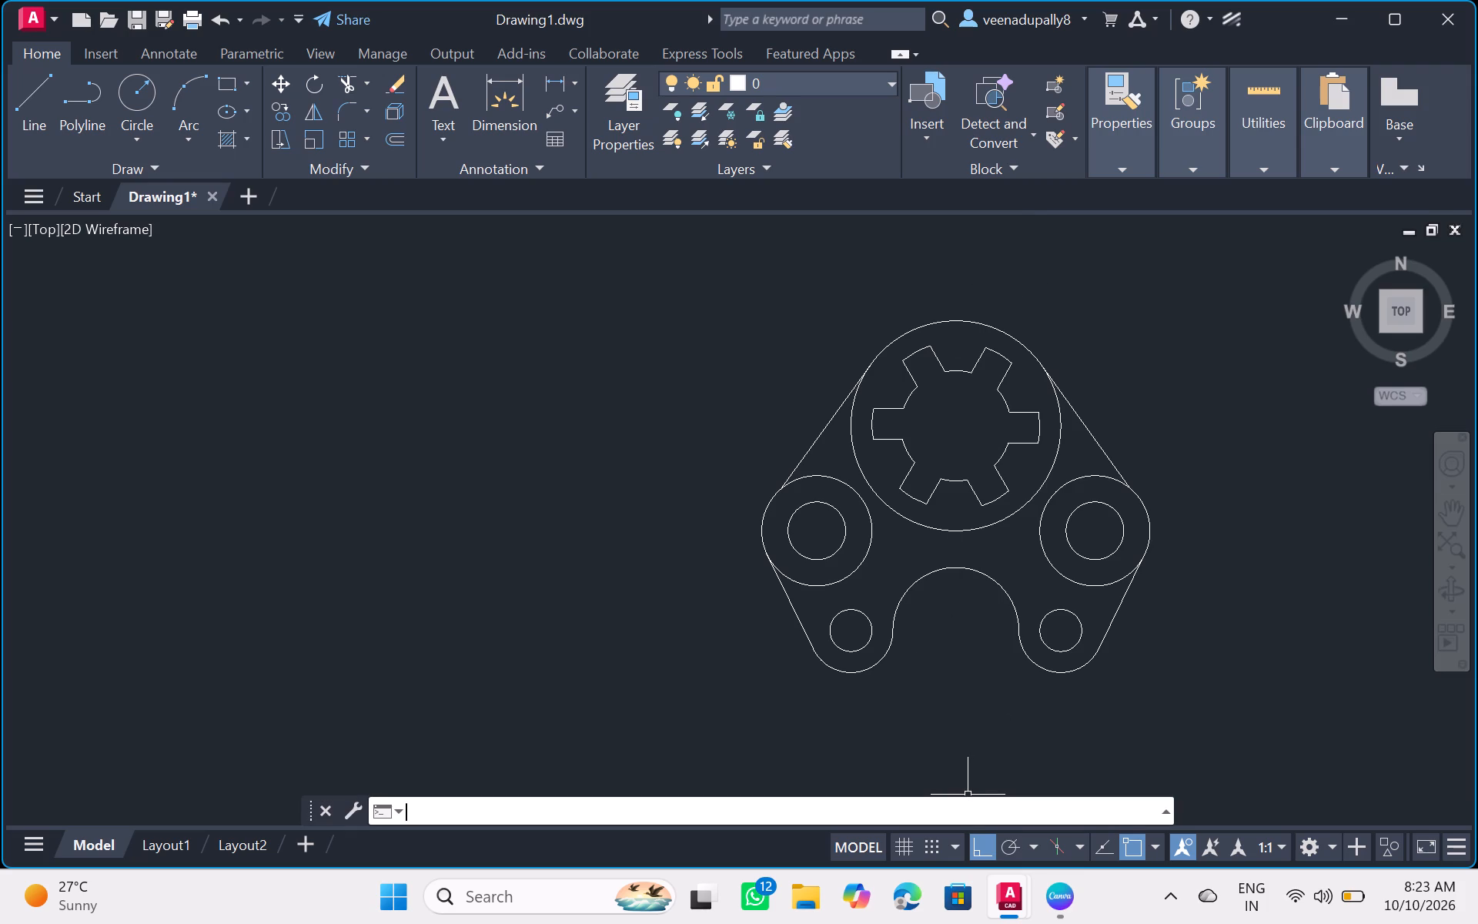
key(d)
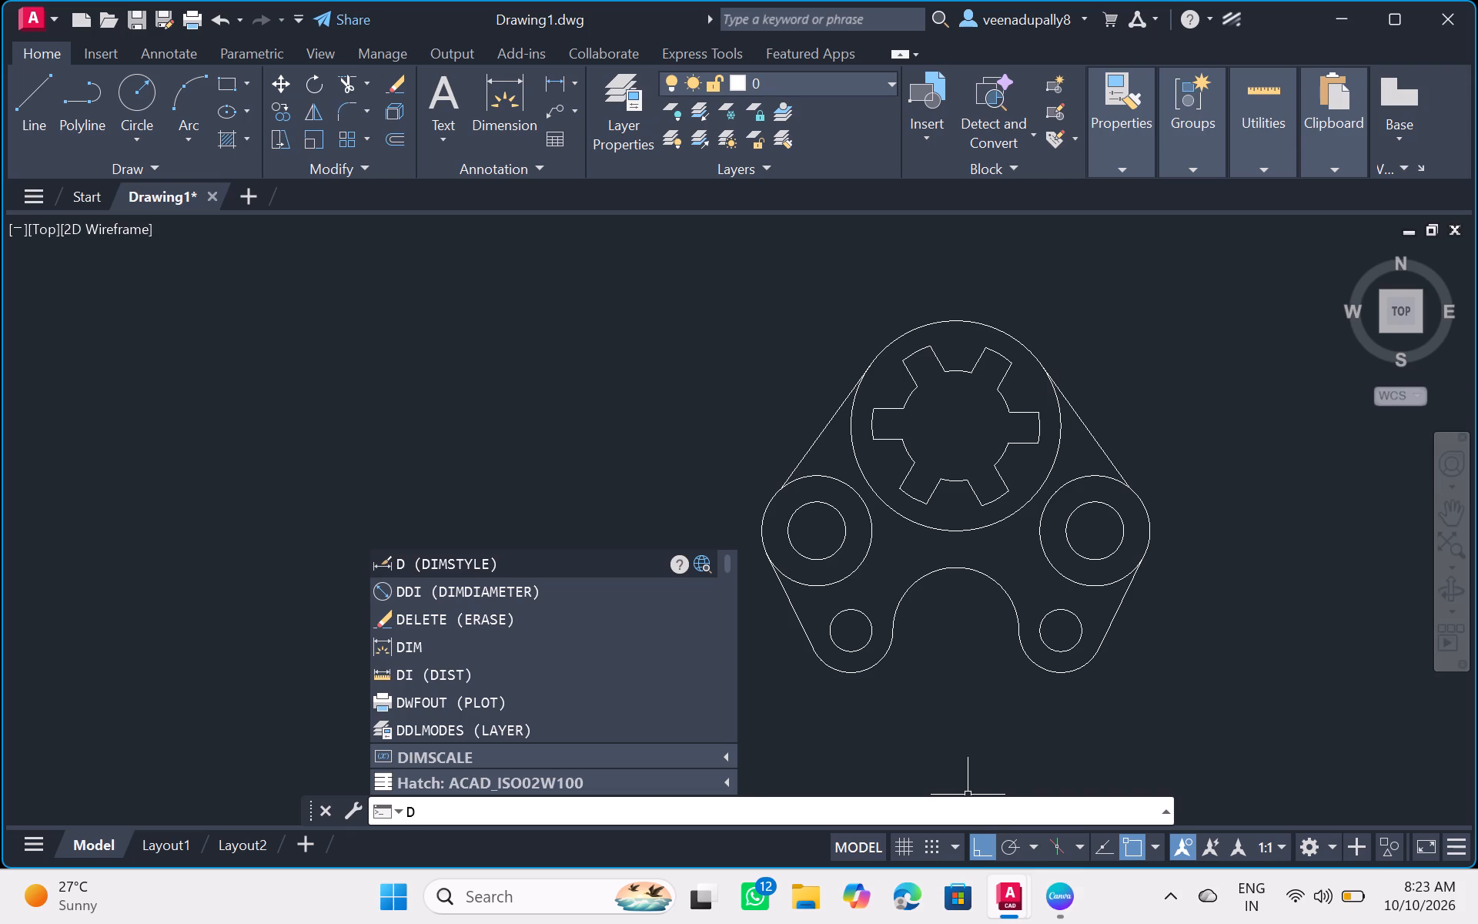
key(Return)
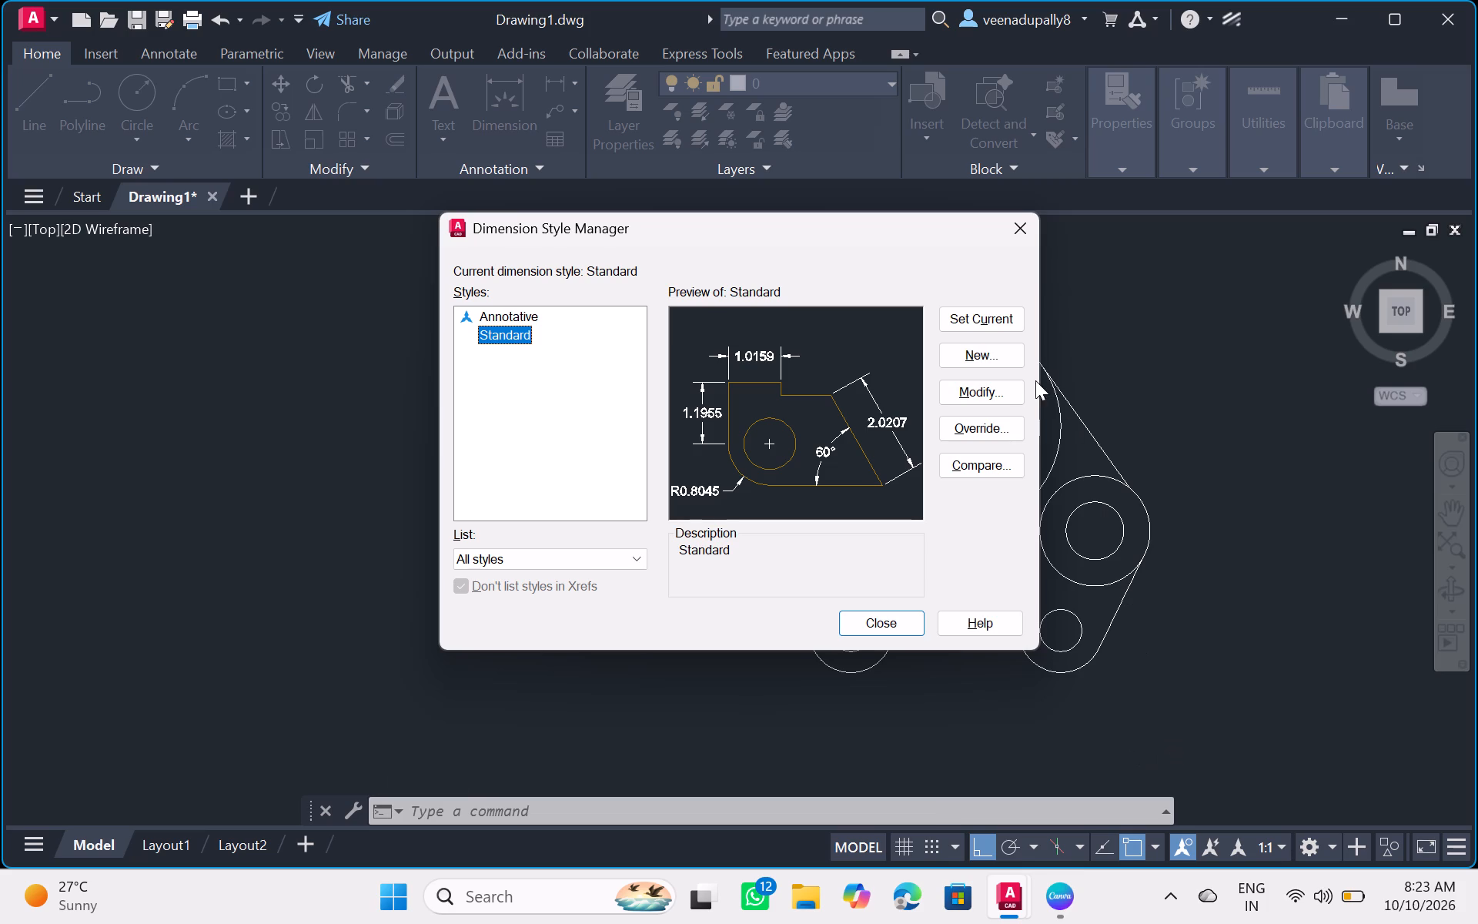
click(1000, 389)
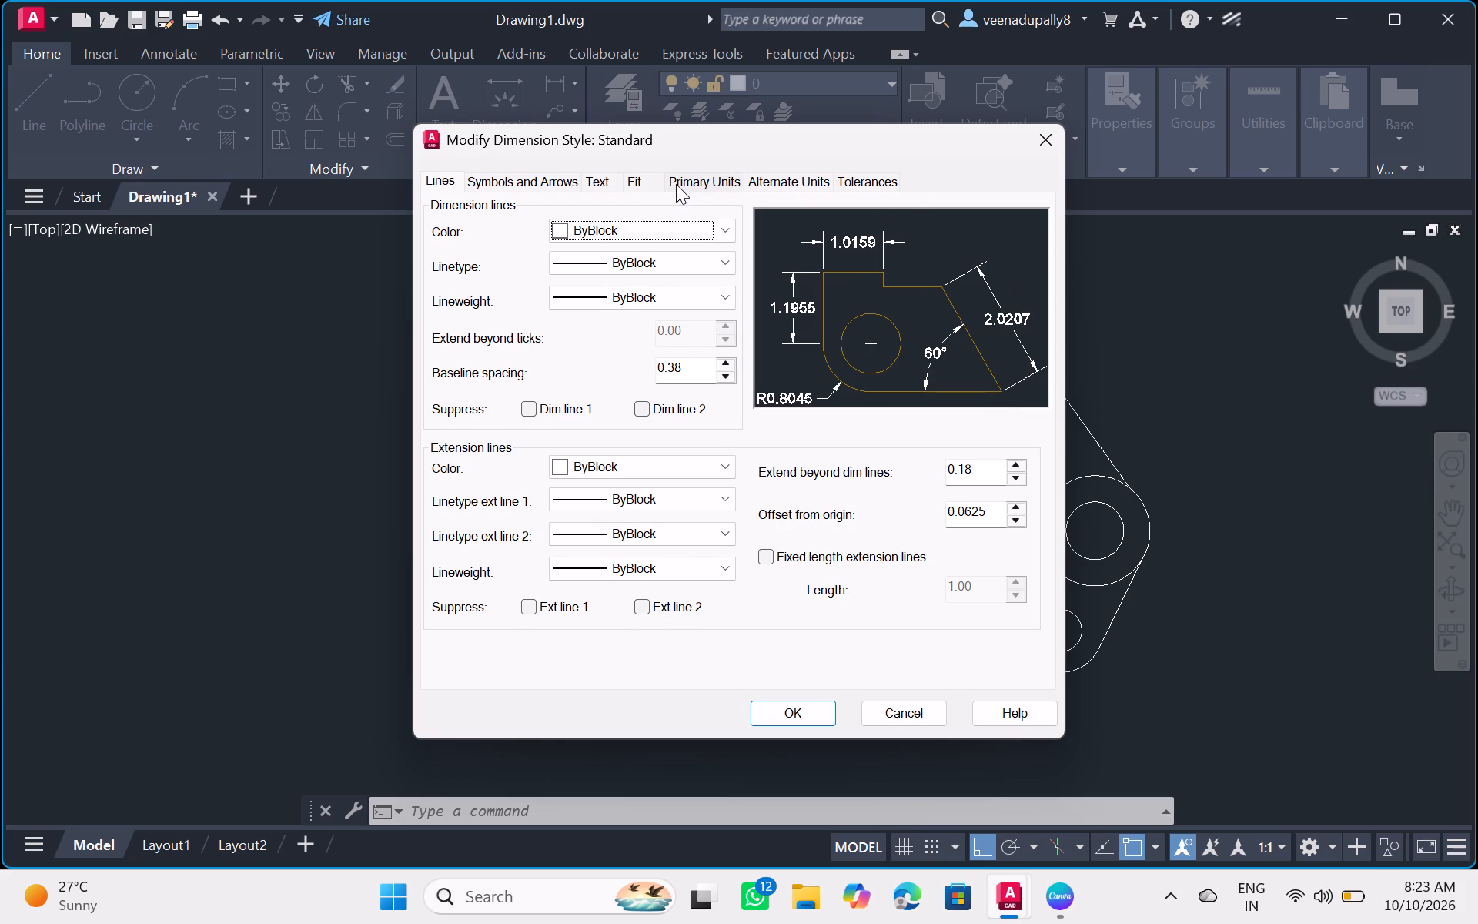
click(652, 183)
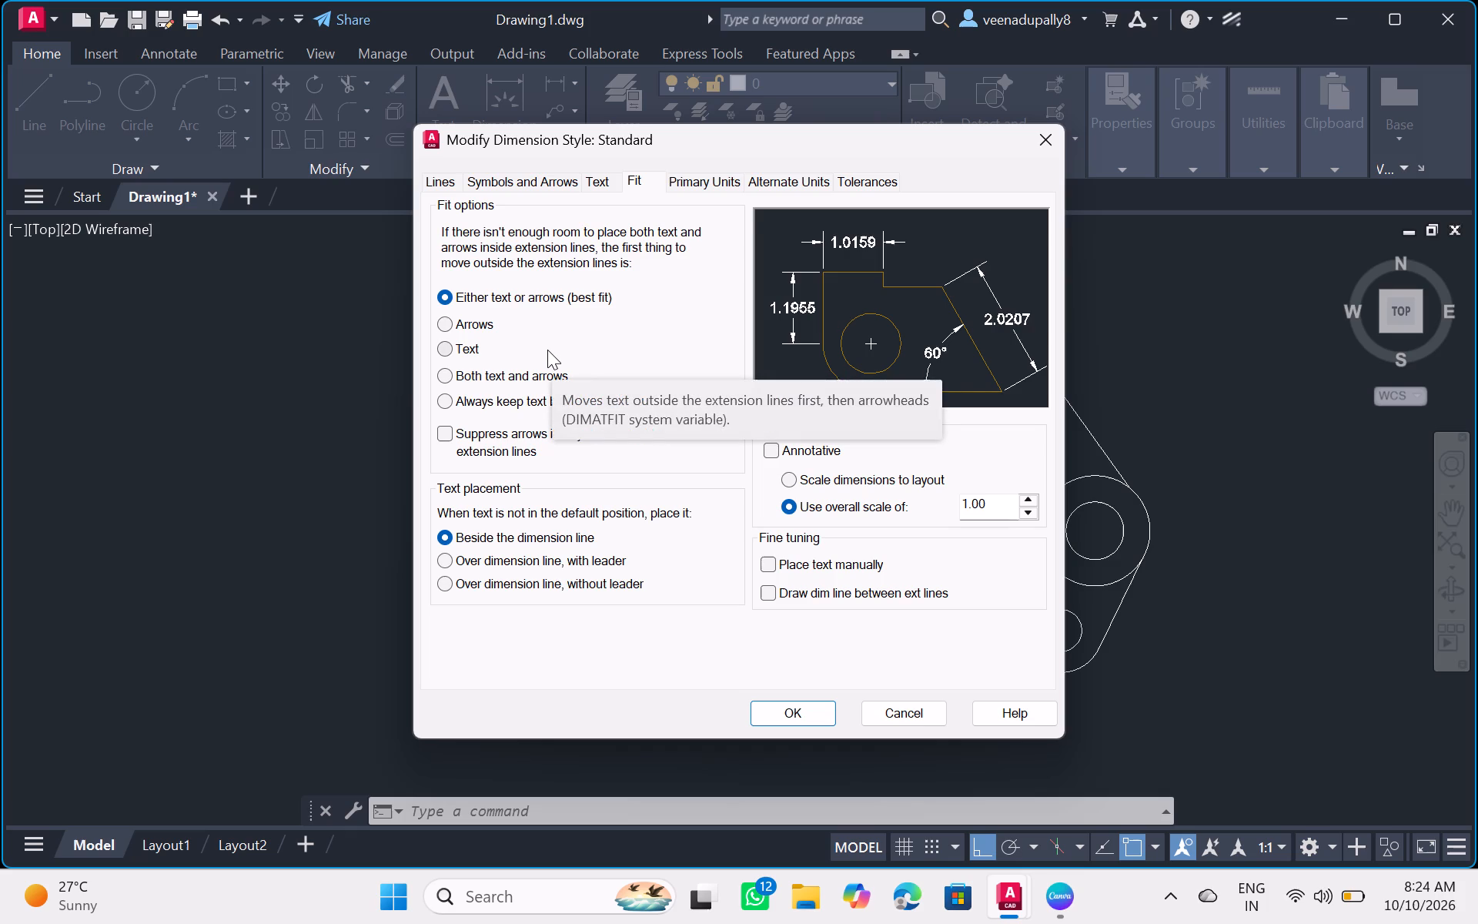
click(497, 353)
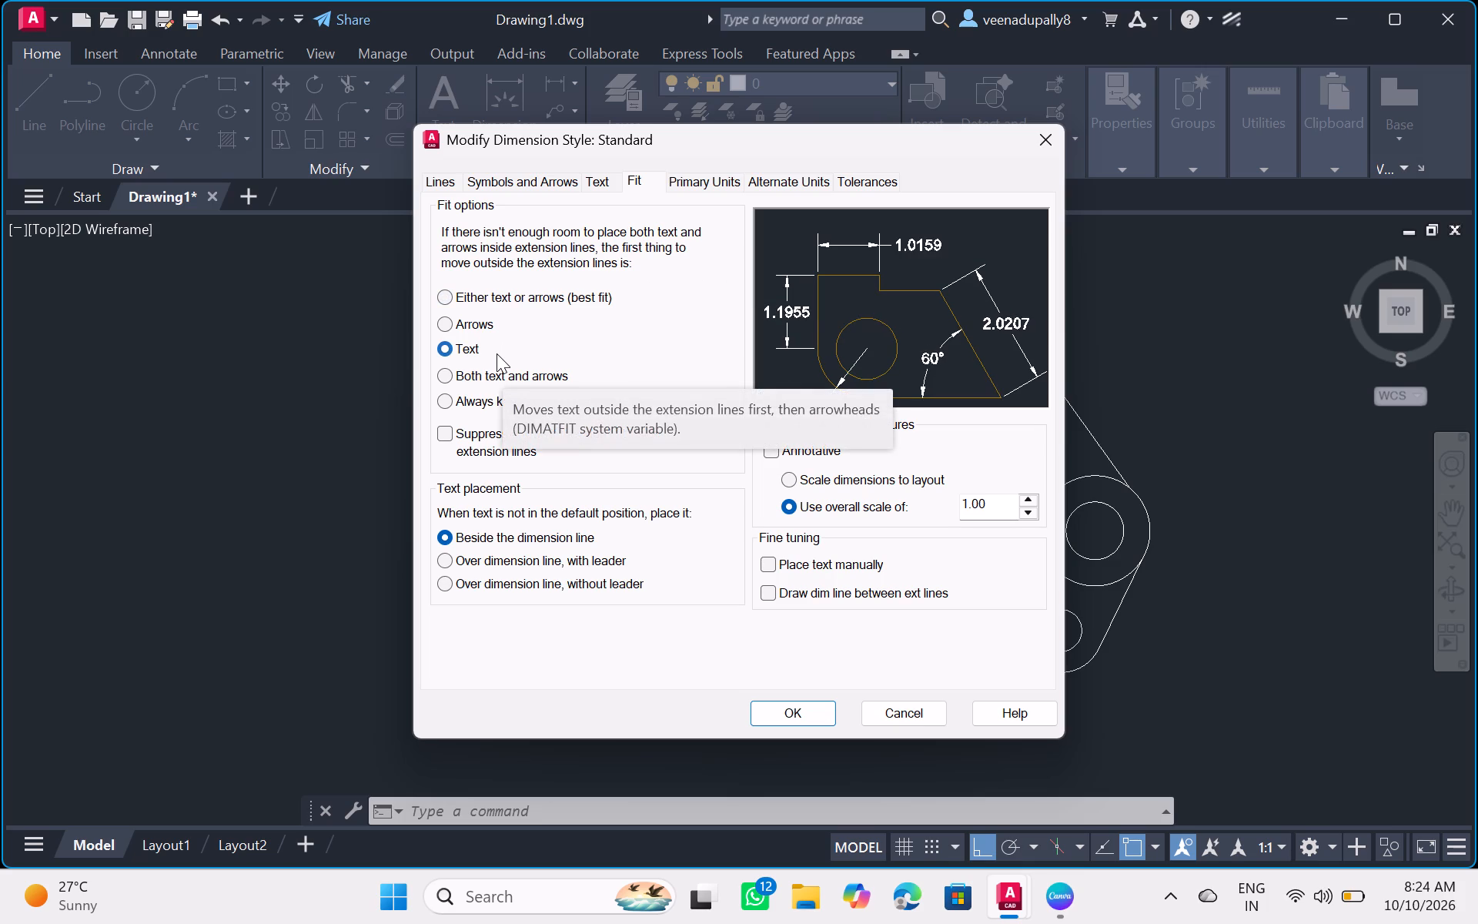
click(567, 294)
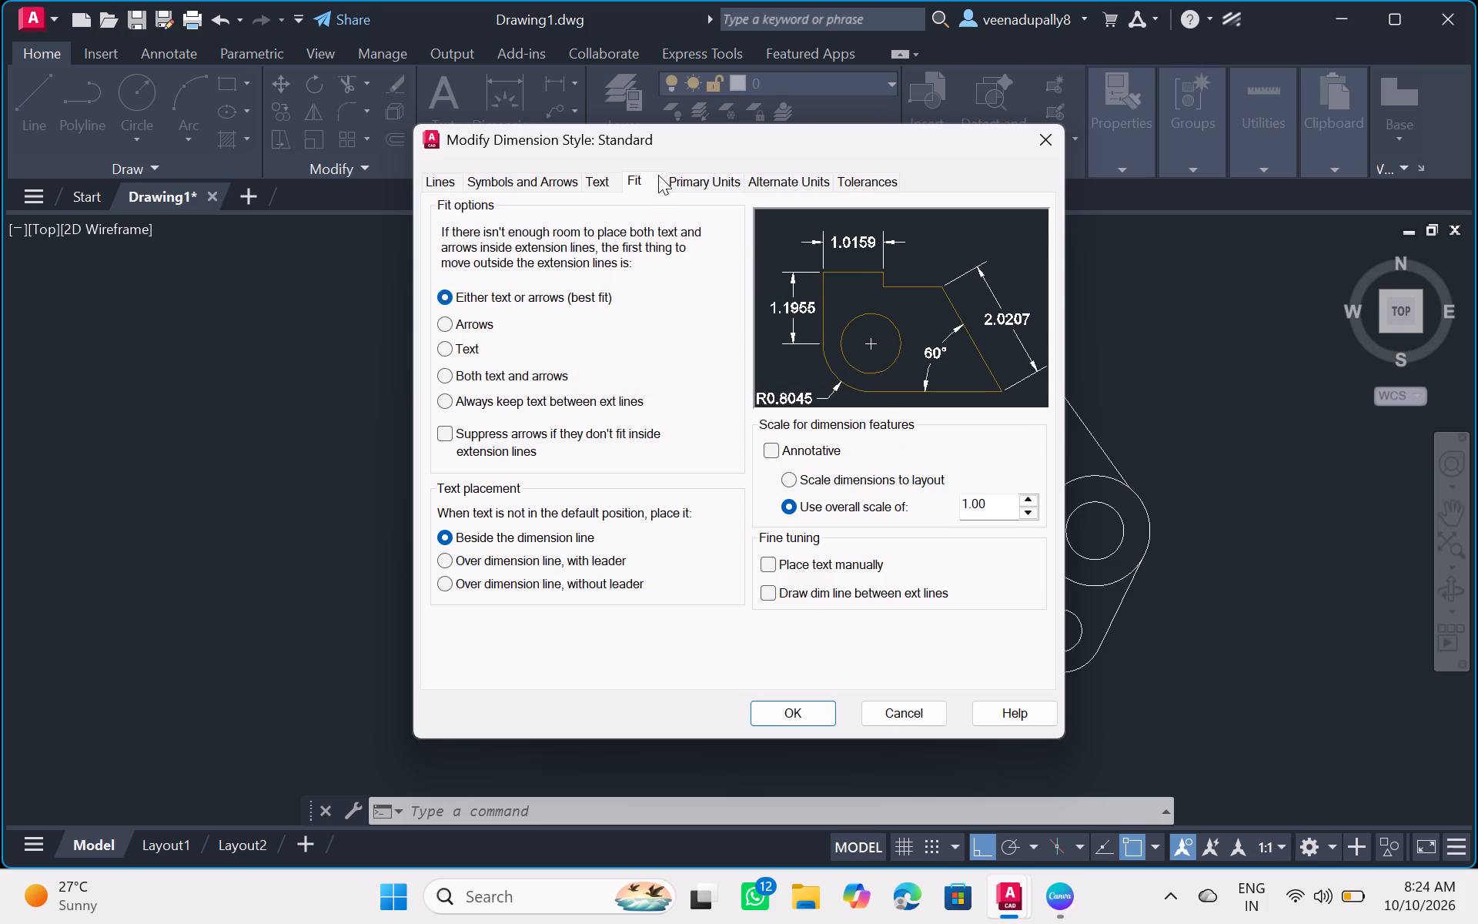
Set the Standard dimension style's text height to 2.5.
click(600, 182)
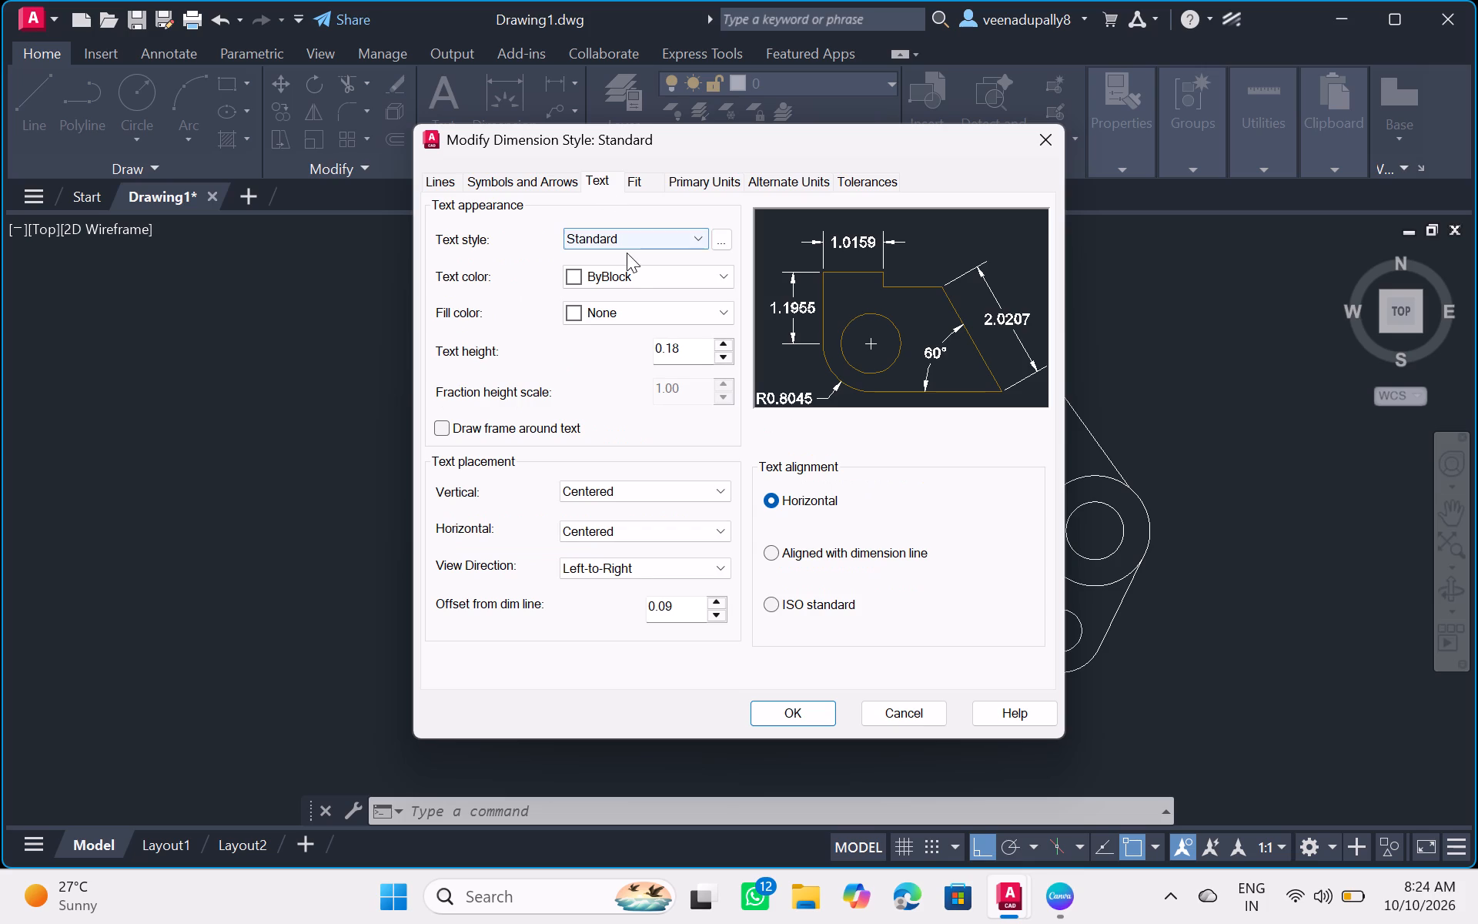
click(684, 346)
key(BackSpace)
key(BackSpace)
key(BackSpace)
key(BackSpace)
key(BackSpace)
key(BackSpace)
key(BackSpace)
key(BackSpace)
key(BackSpace)
key(2)
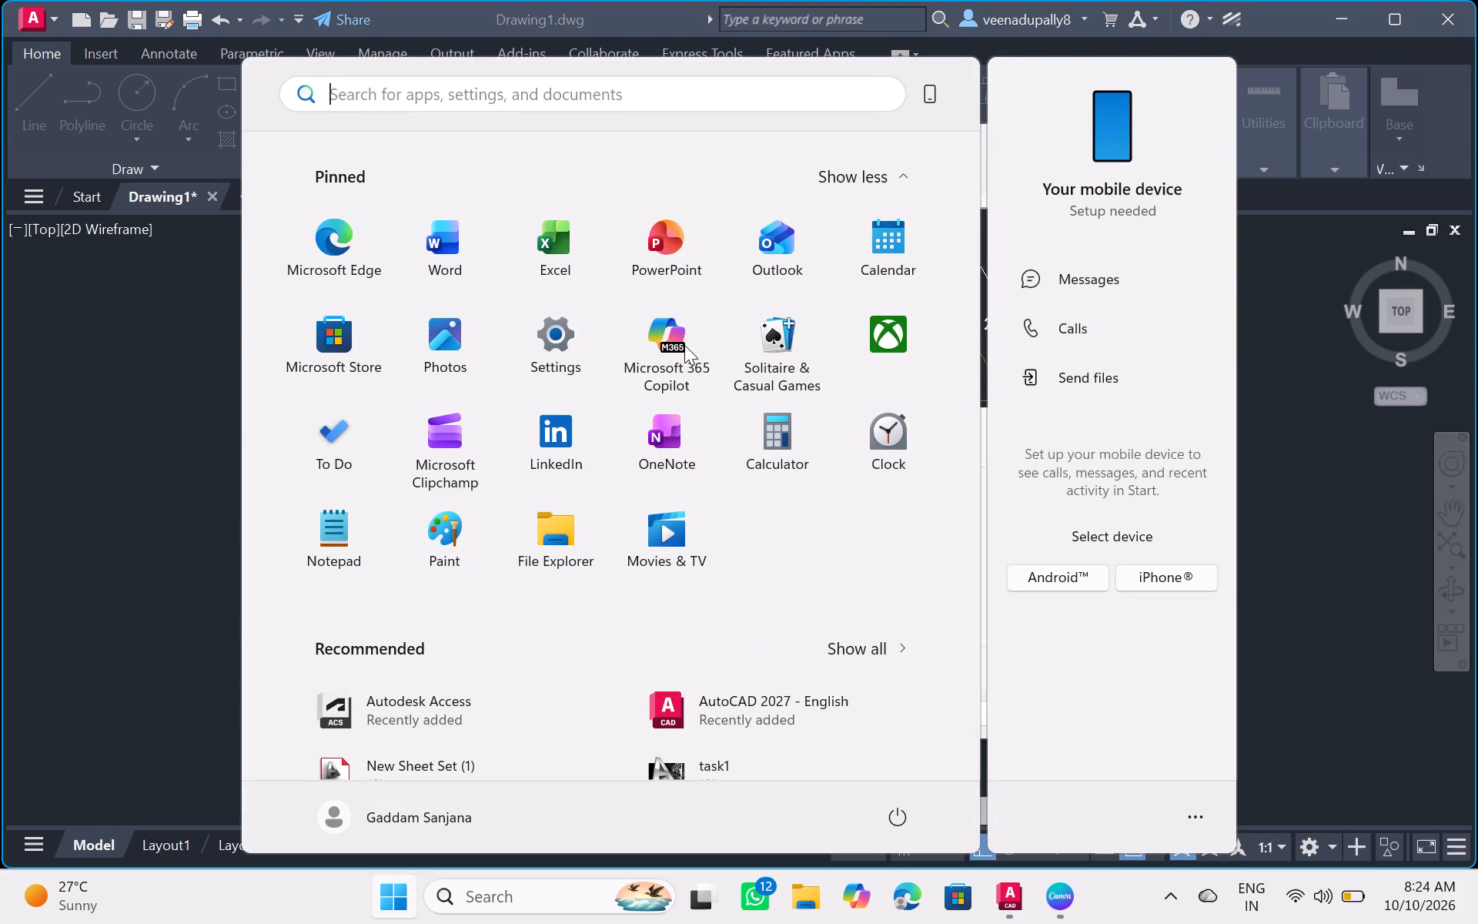
key(5)
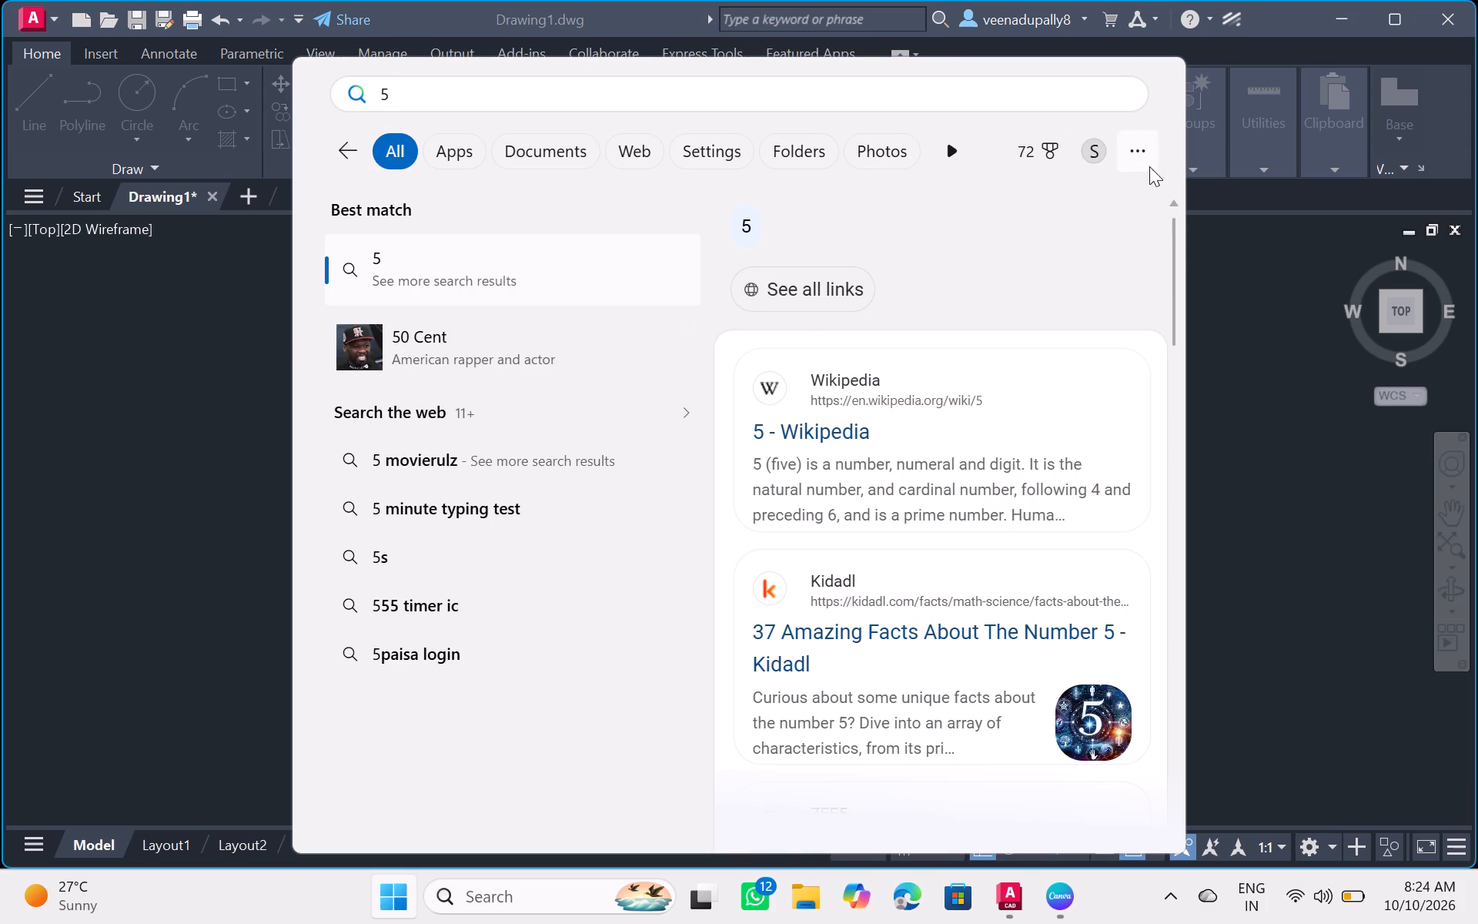
key(Escape)
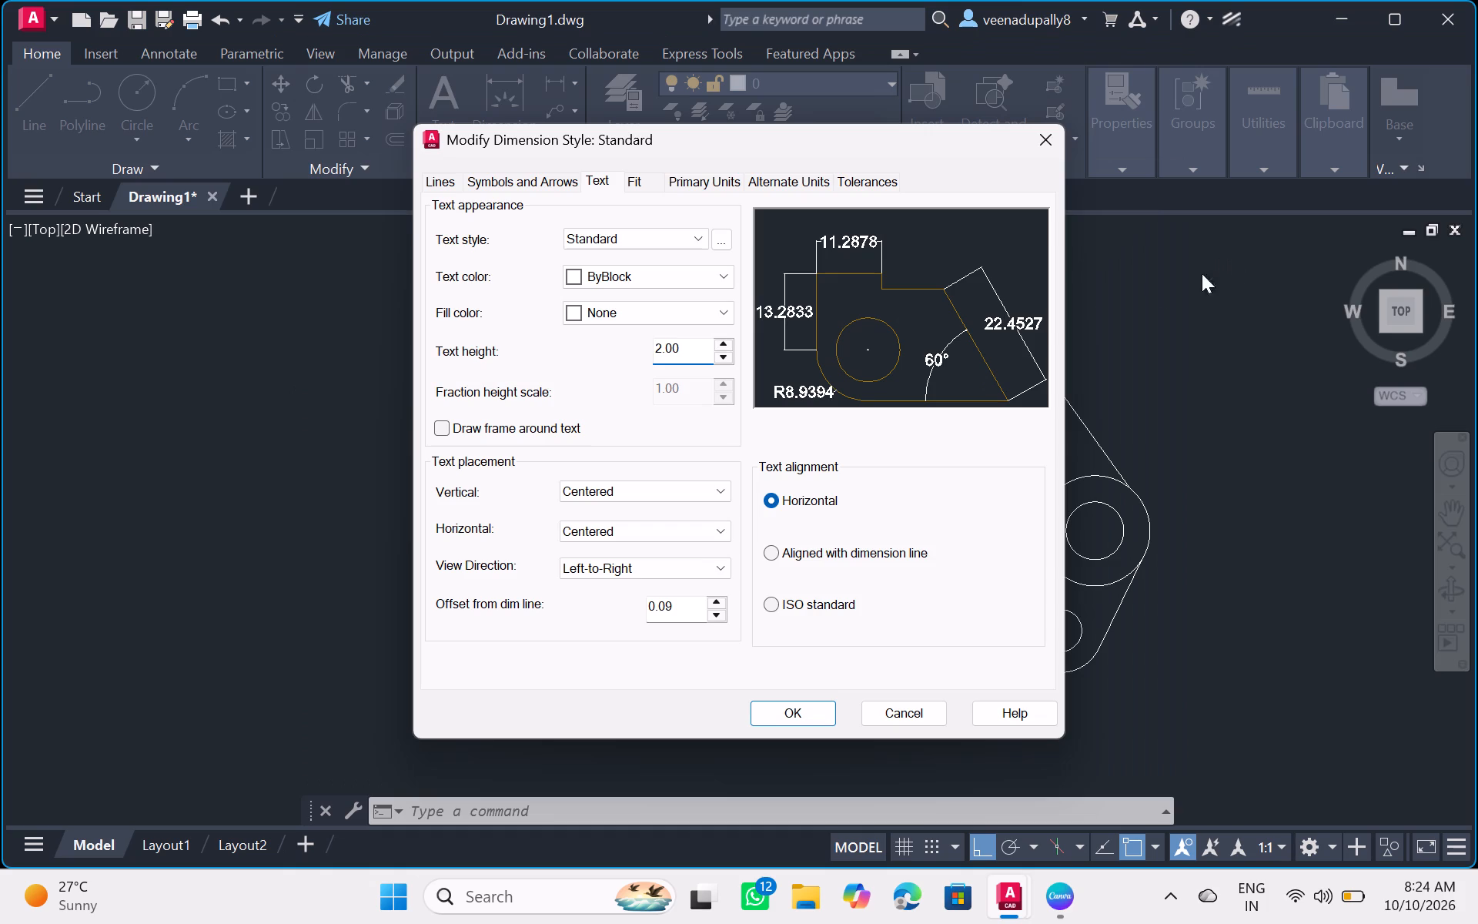
click(683, 348)
key(Delete)
key(Delete)
key(Delete)
key(Delete)
key(BackSpace)
key(BackSpace)
key(5)
Set the Standard dimension style's arrow size to 2.5, apply the style changes and return to the drawing.
click(500, 177)
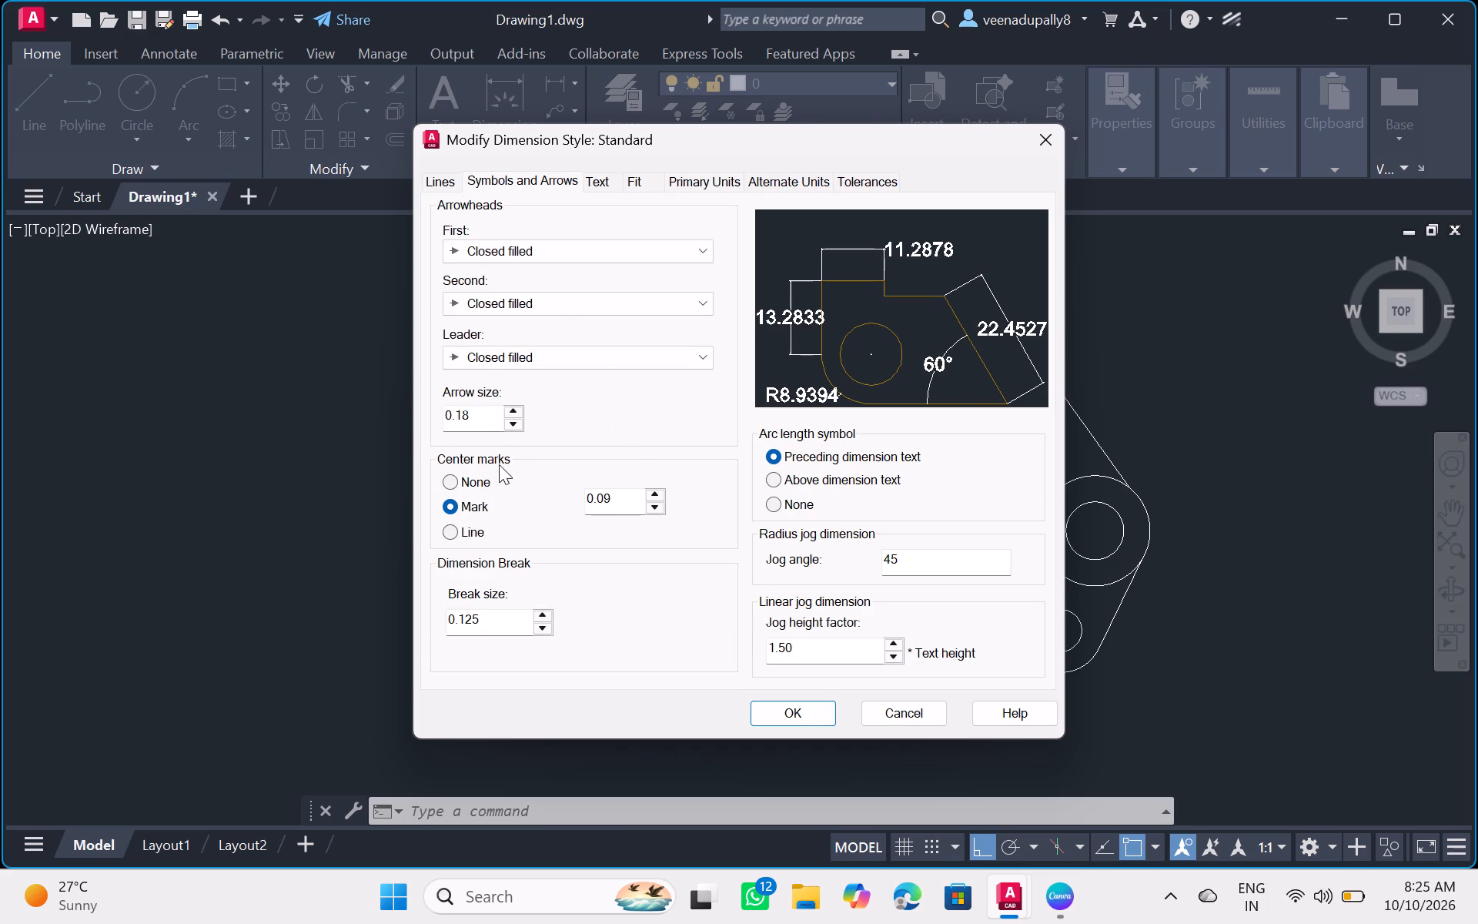
click(468, 413)
key(BackSpace)
key(BackSpace)
key(BackSpace)
key(BackSpace)
key(BackSpace)
key(BackSpace)
key(BackSpace)
key(BackSpace)
key(BackSpace)
key(BackSpace)
key(BackSpace)
key(BackSpace)
key(BackSpace)
key(BackSpace)
key(BackSpace)
key(2)
key(period)
key(5)
click(595, 182)
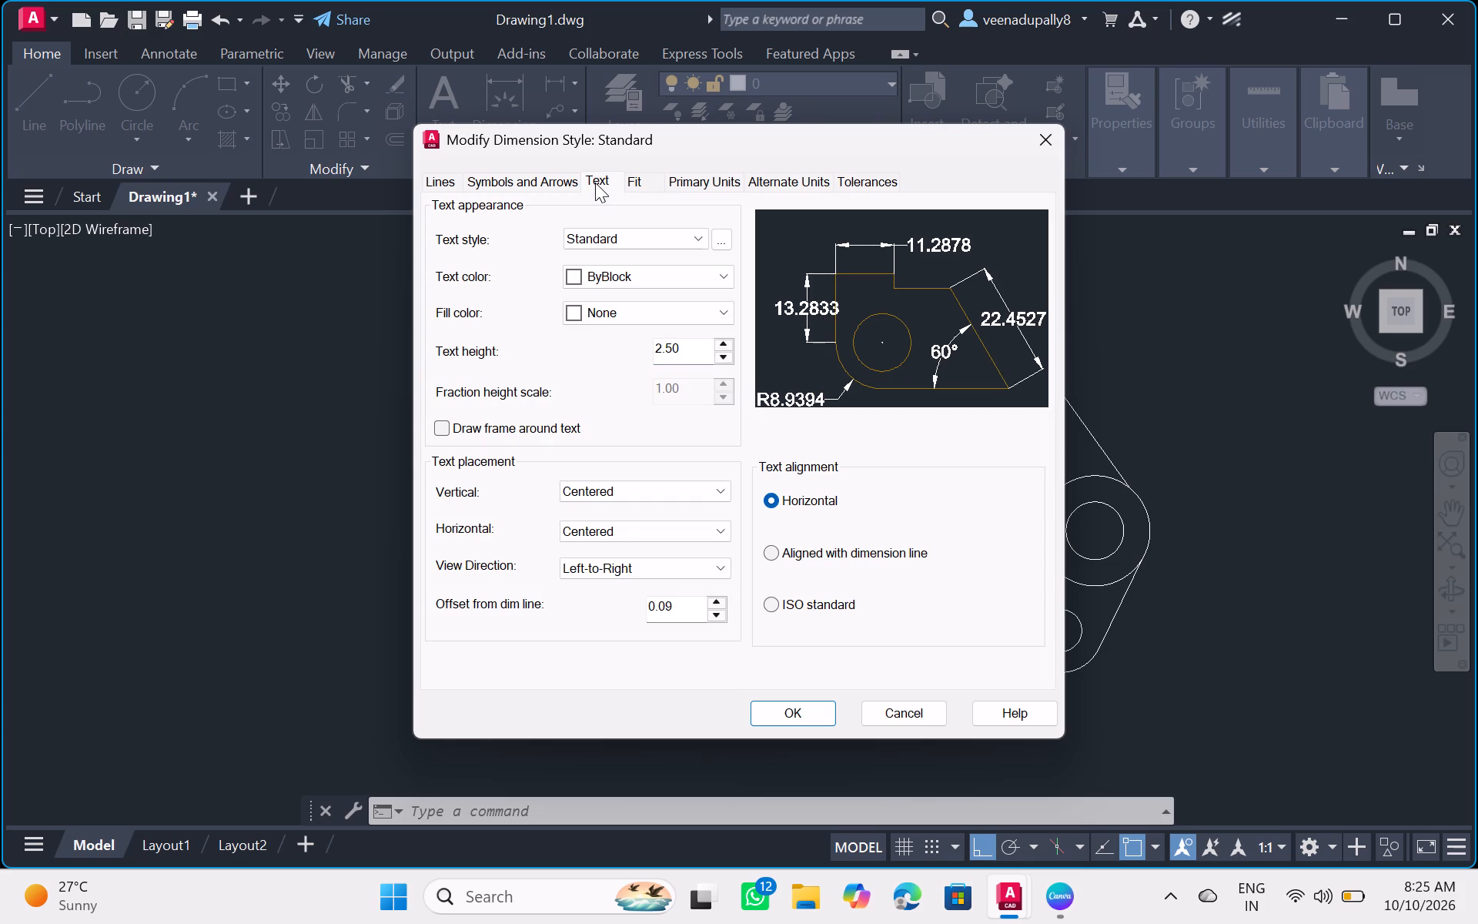
click(779, 716)
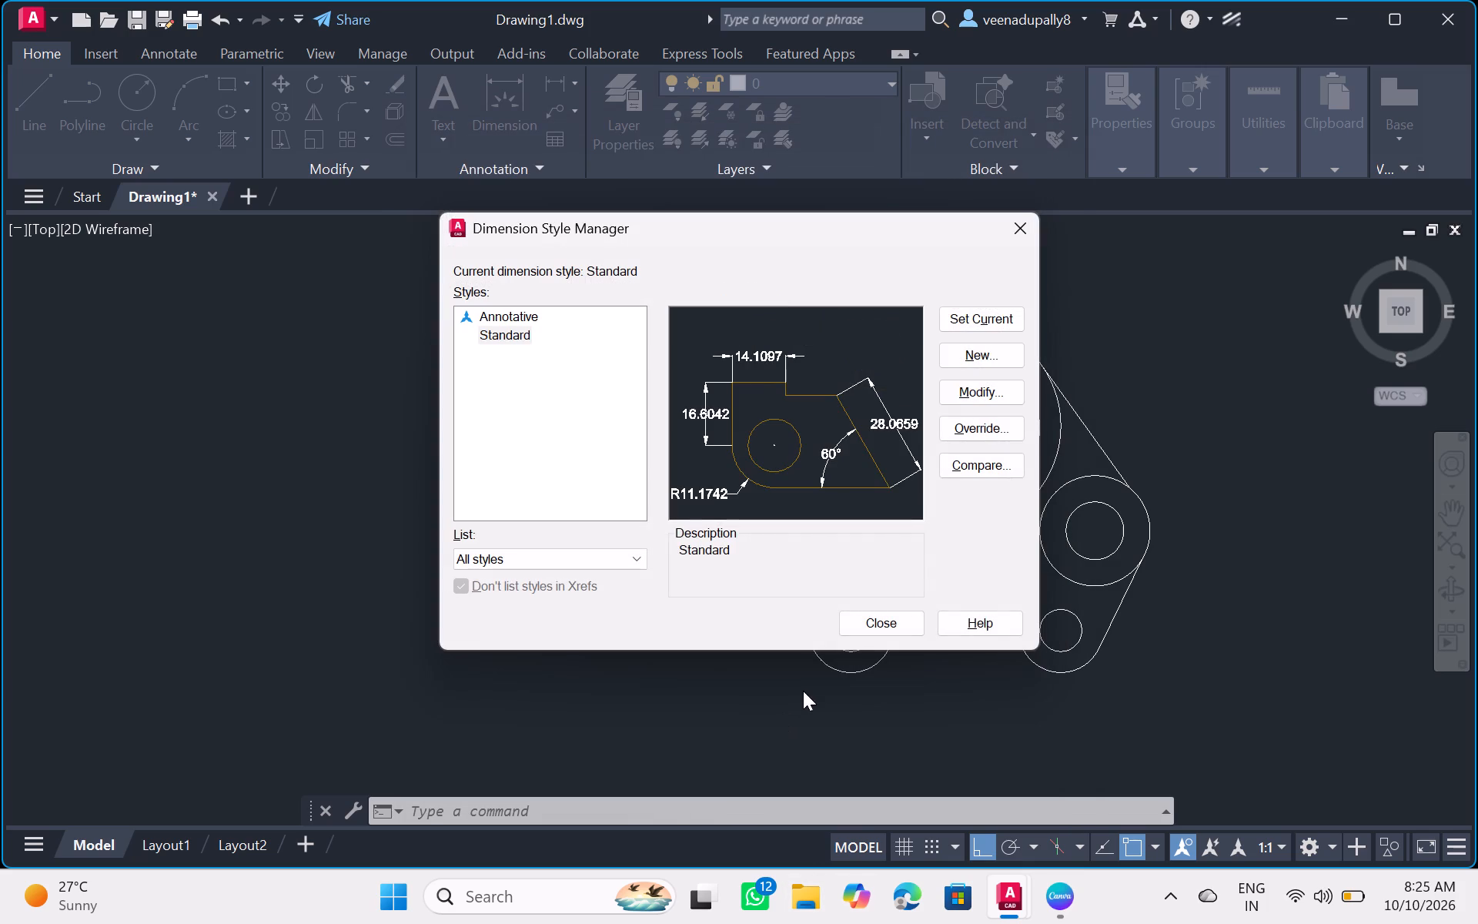
click(907, 620)
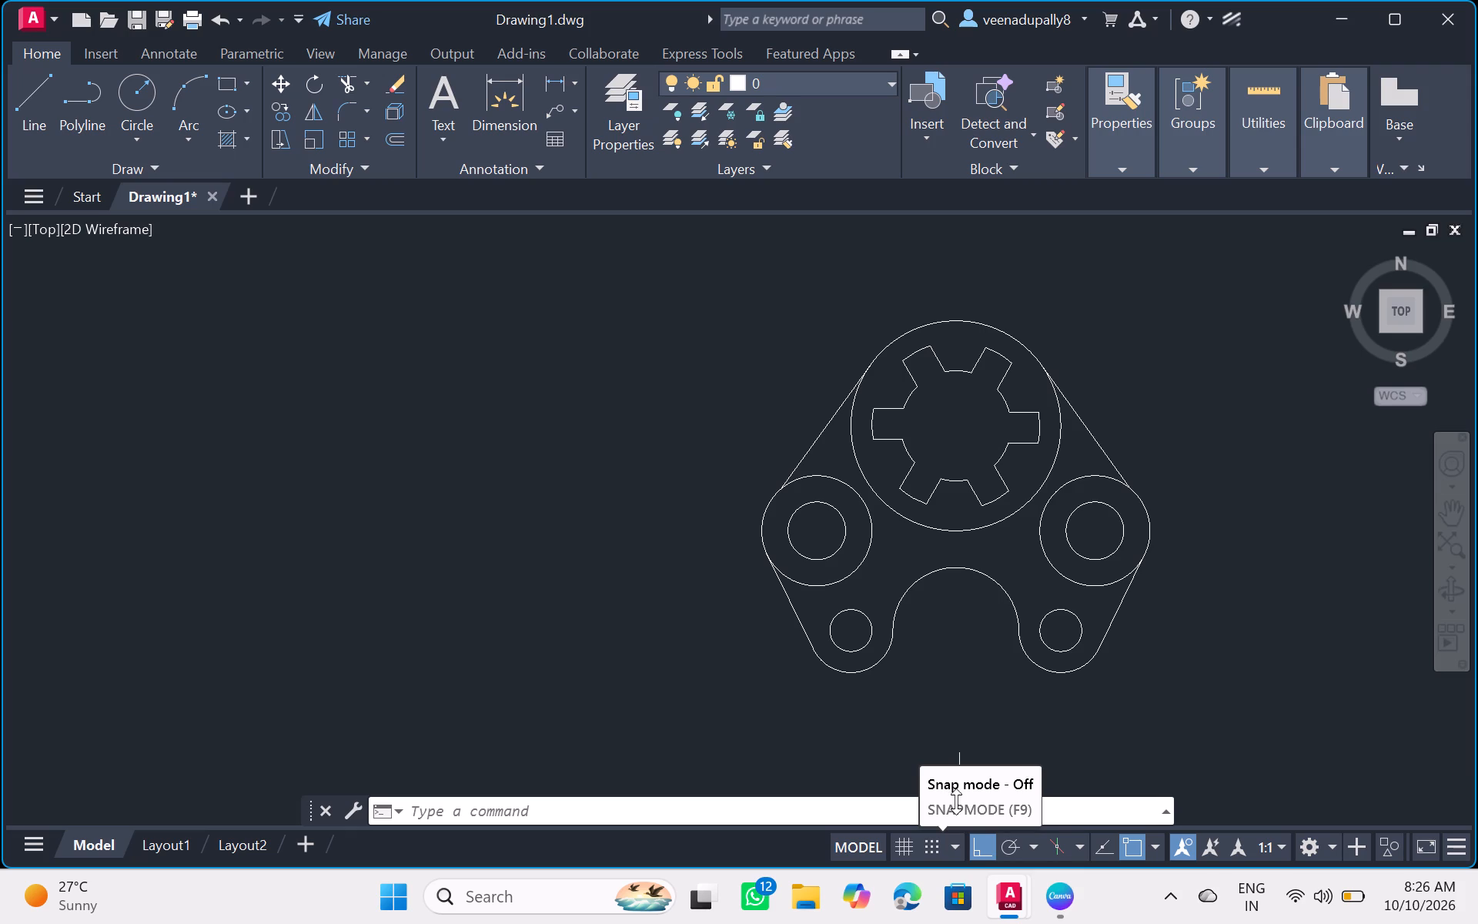
Add a diameter dimension to the large outer circle around the notched centre, placing its text out to the left of the figure.
click(612, 812)
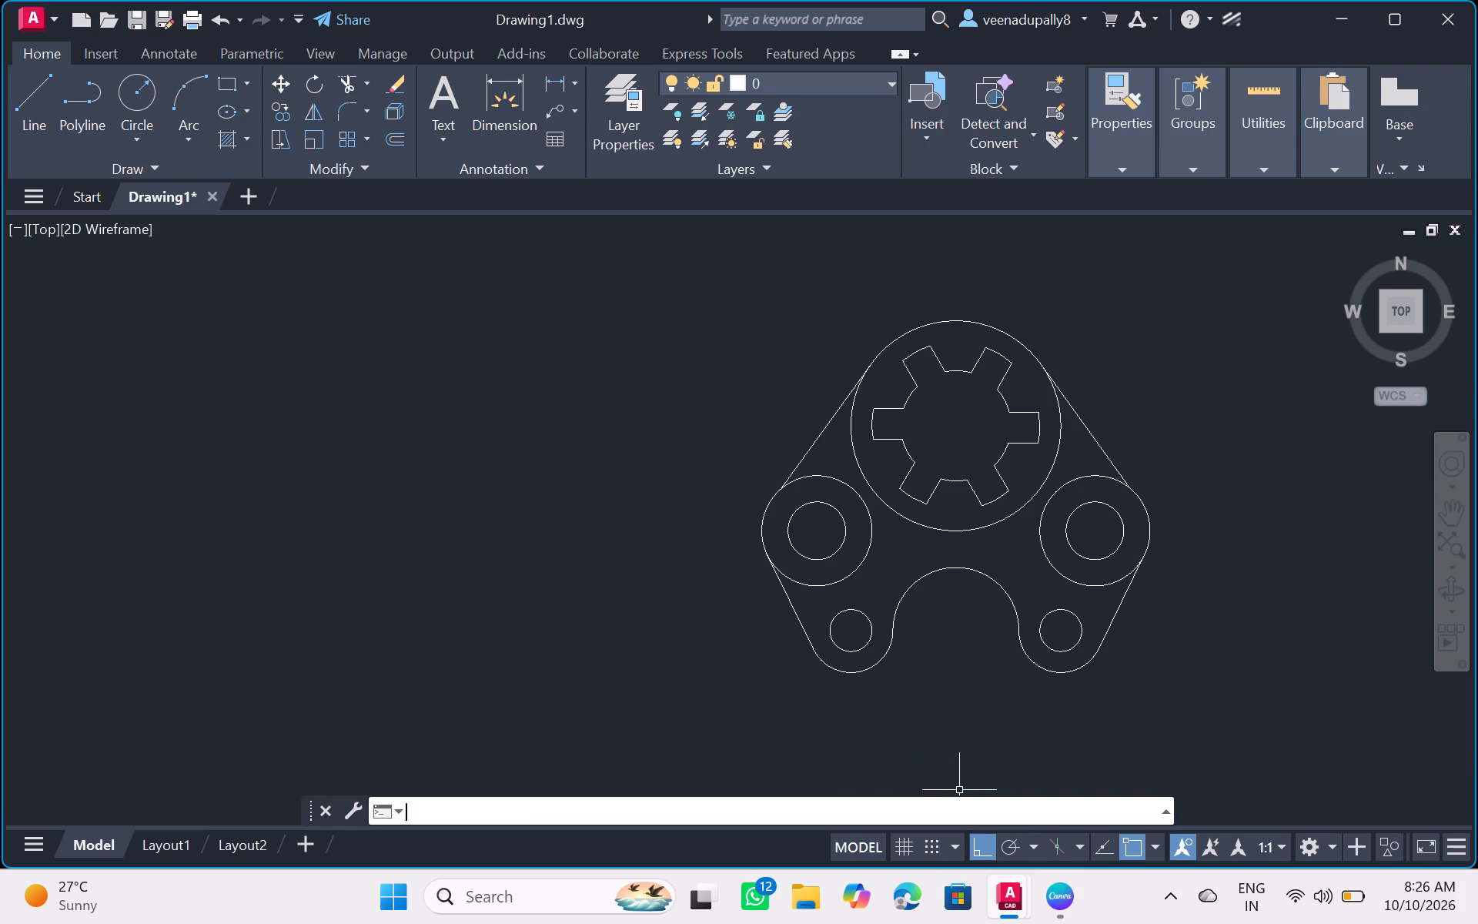
text(dim)
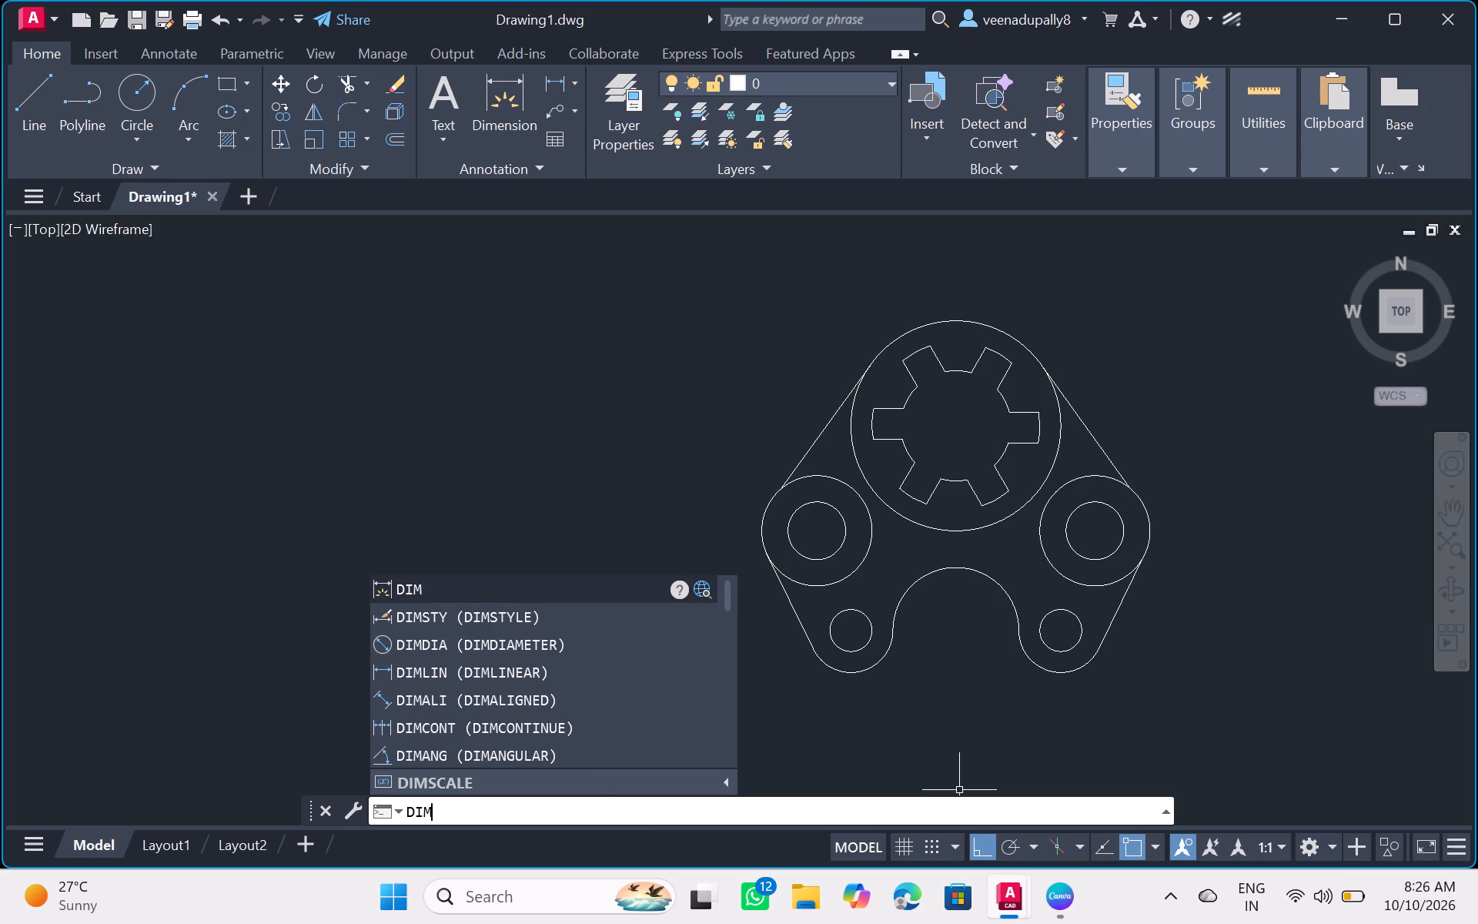
click(564, 640)
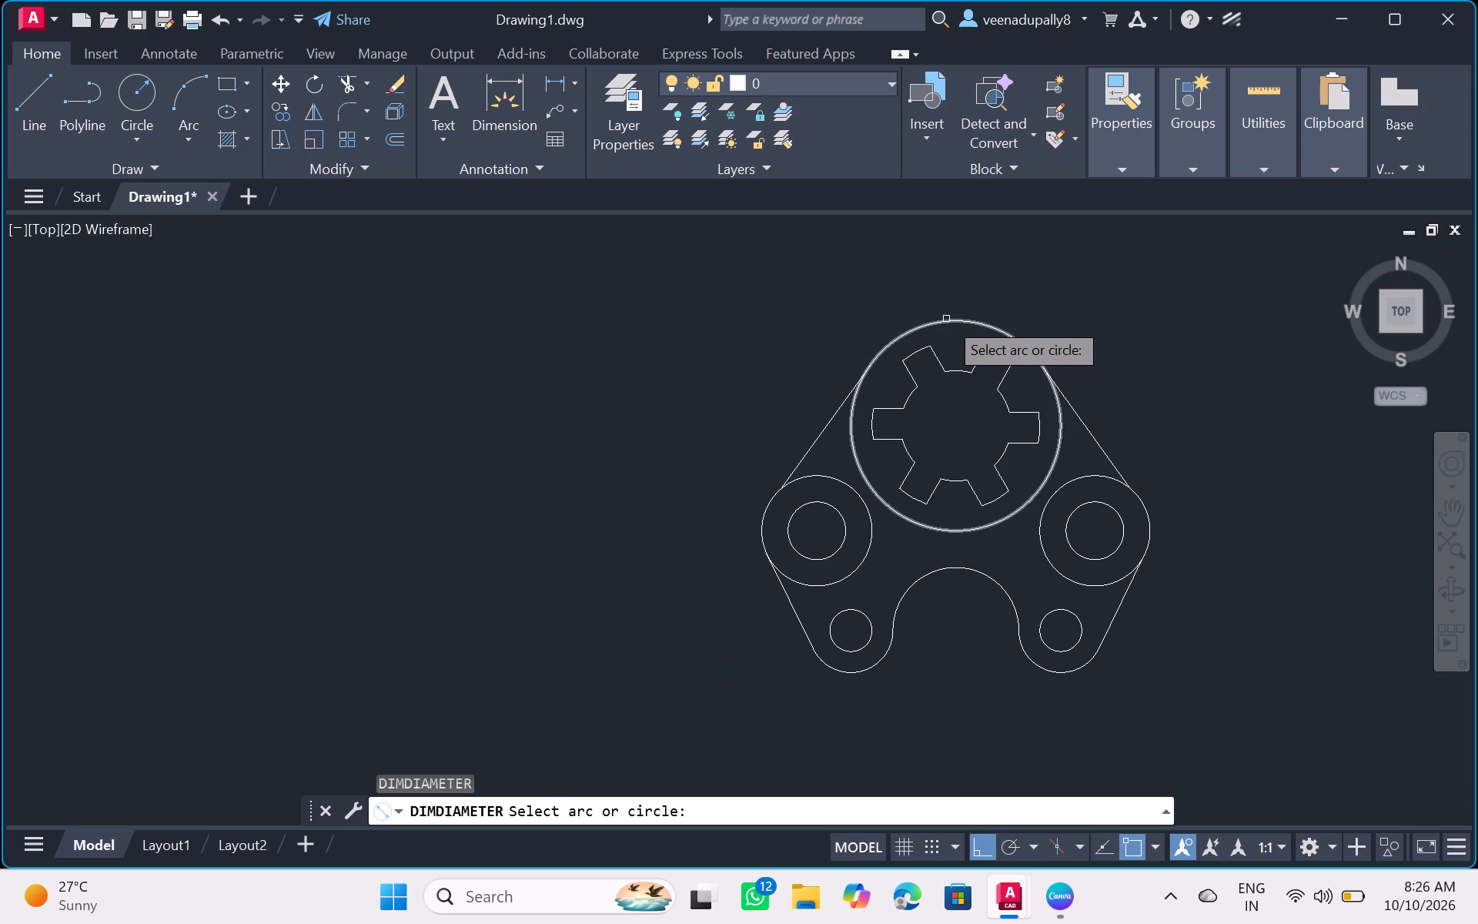
click(946, 317)
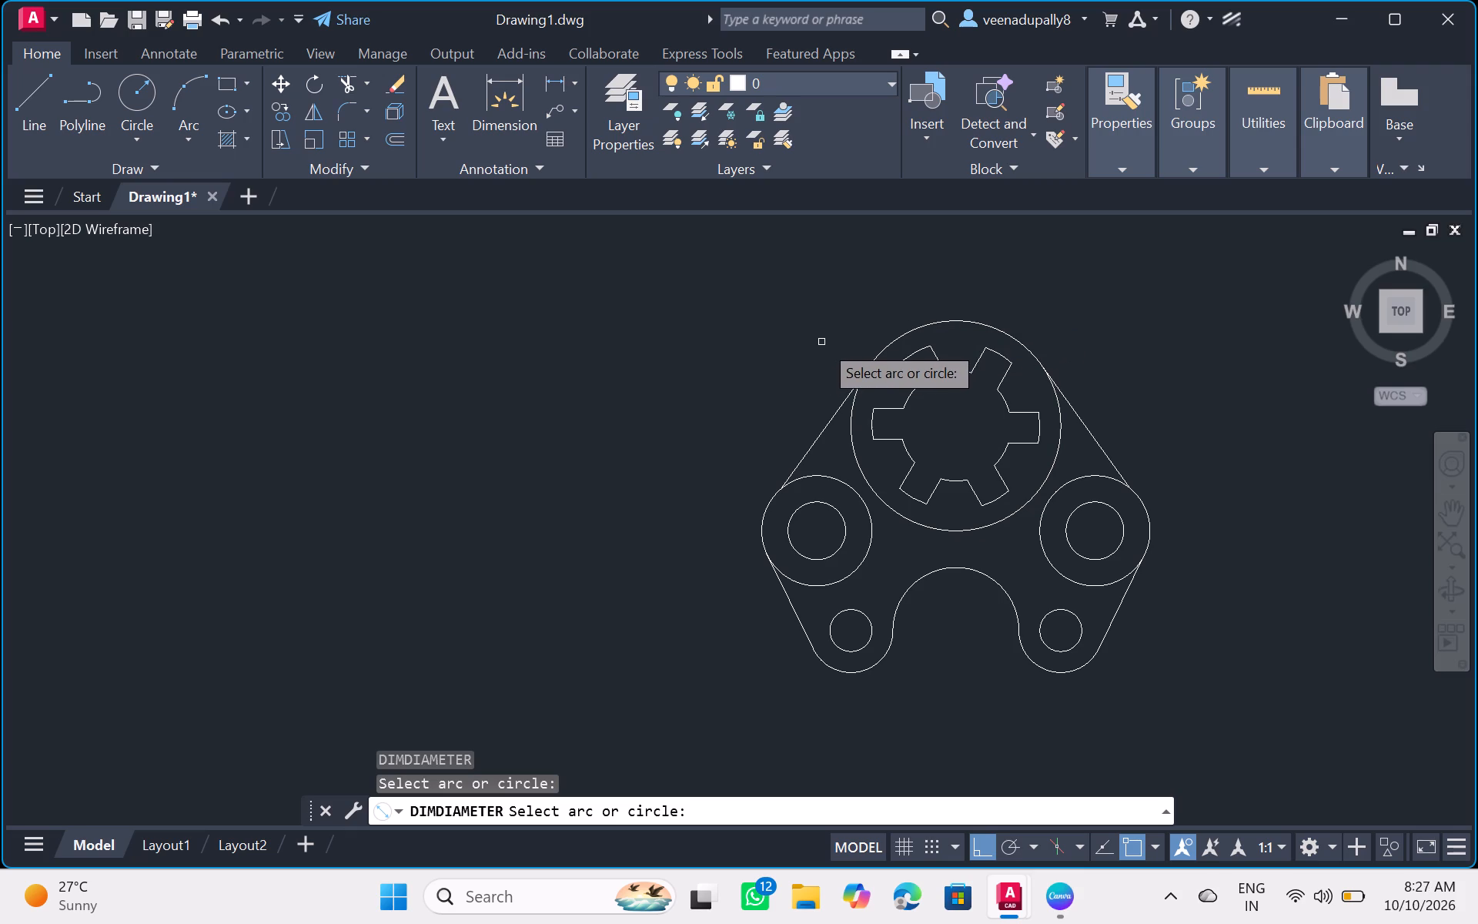
click(945, 318)
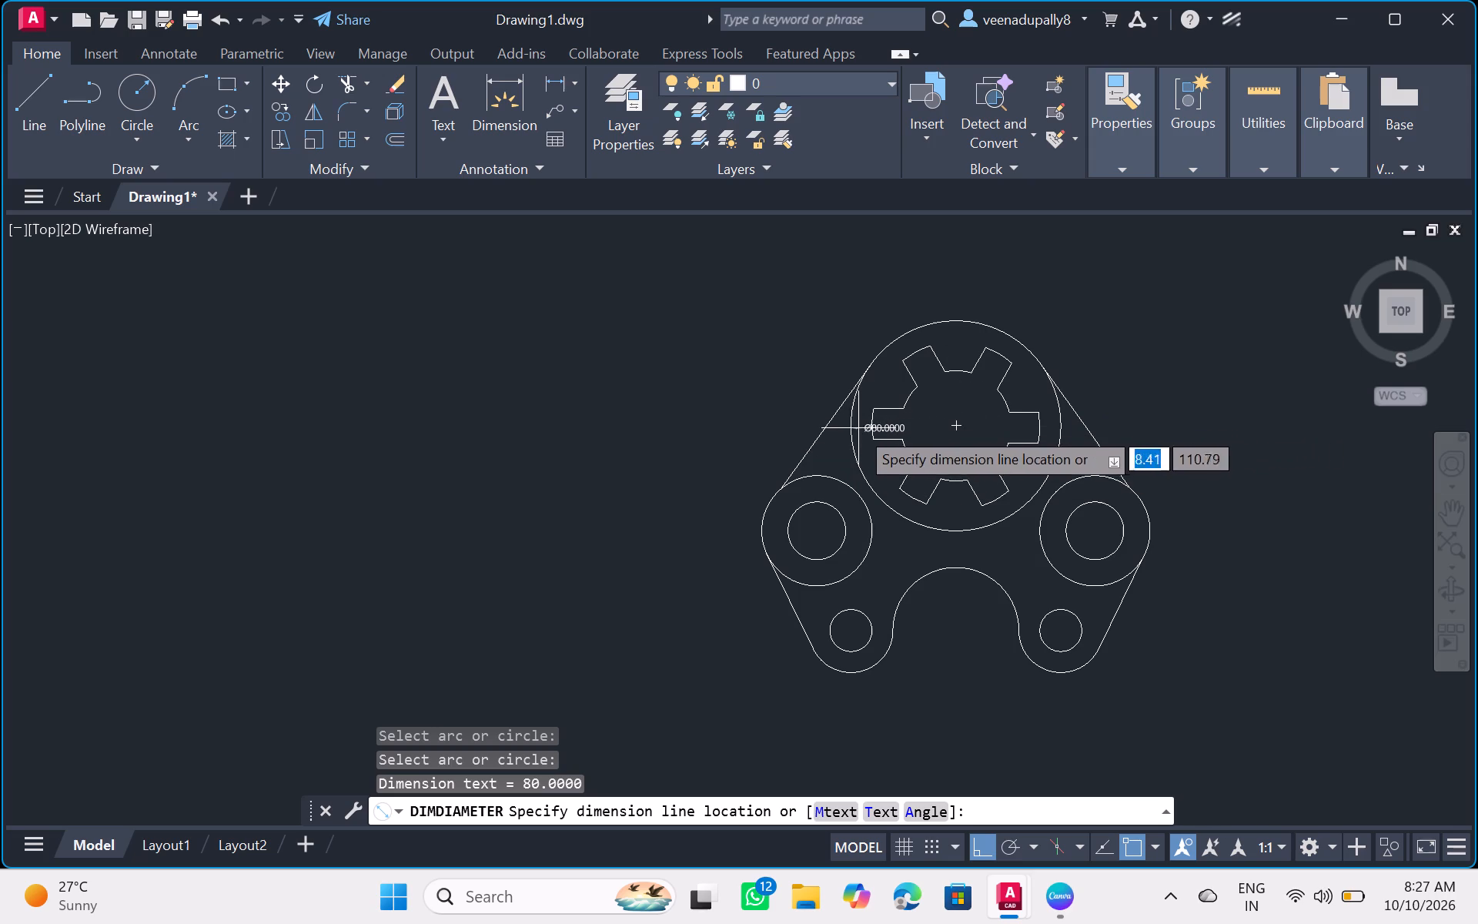
click(660, 430)
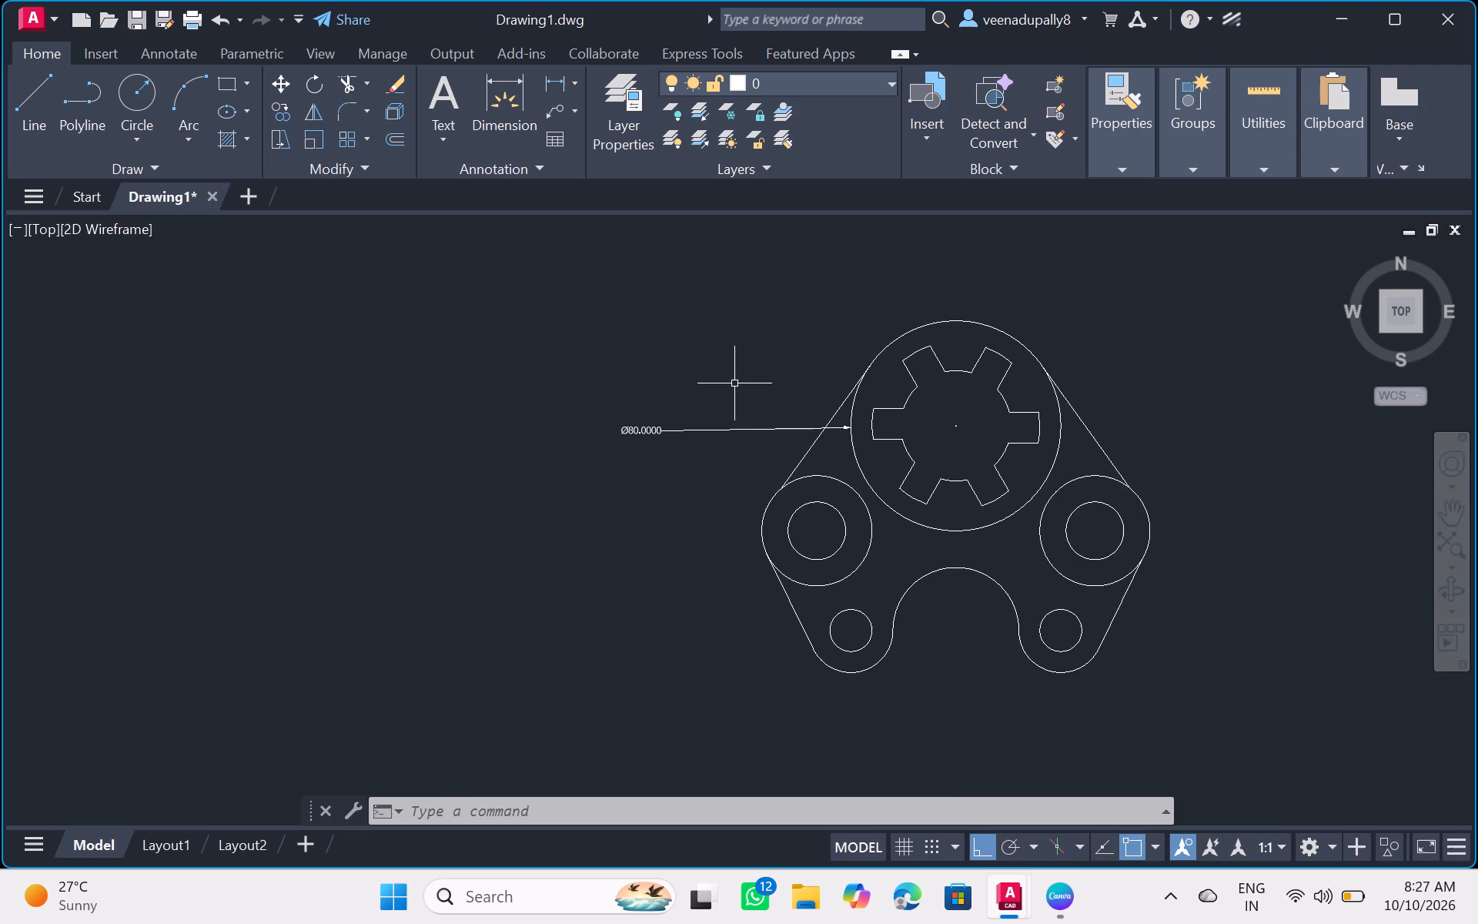
Set the Standard dimension style's linear dimension precision to 0 decimal places and return to the drawing.
scroll(734, 383, up, 2)
scroll(734, 383, down, 3)
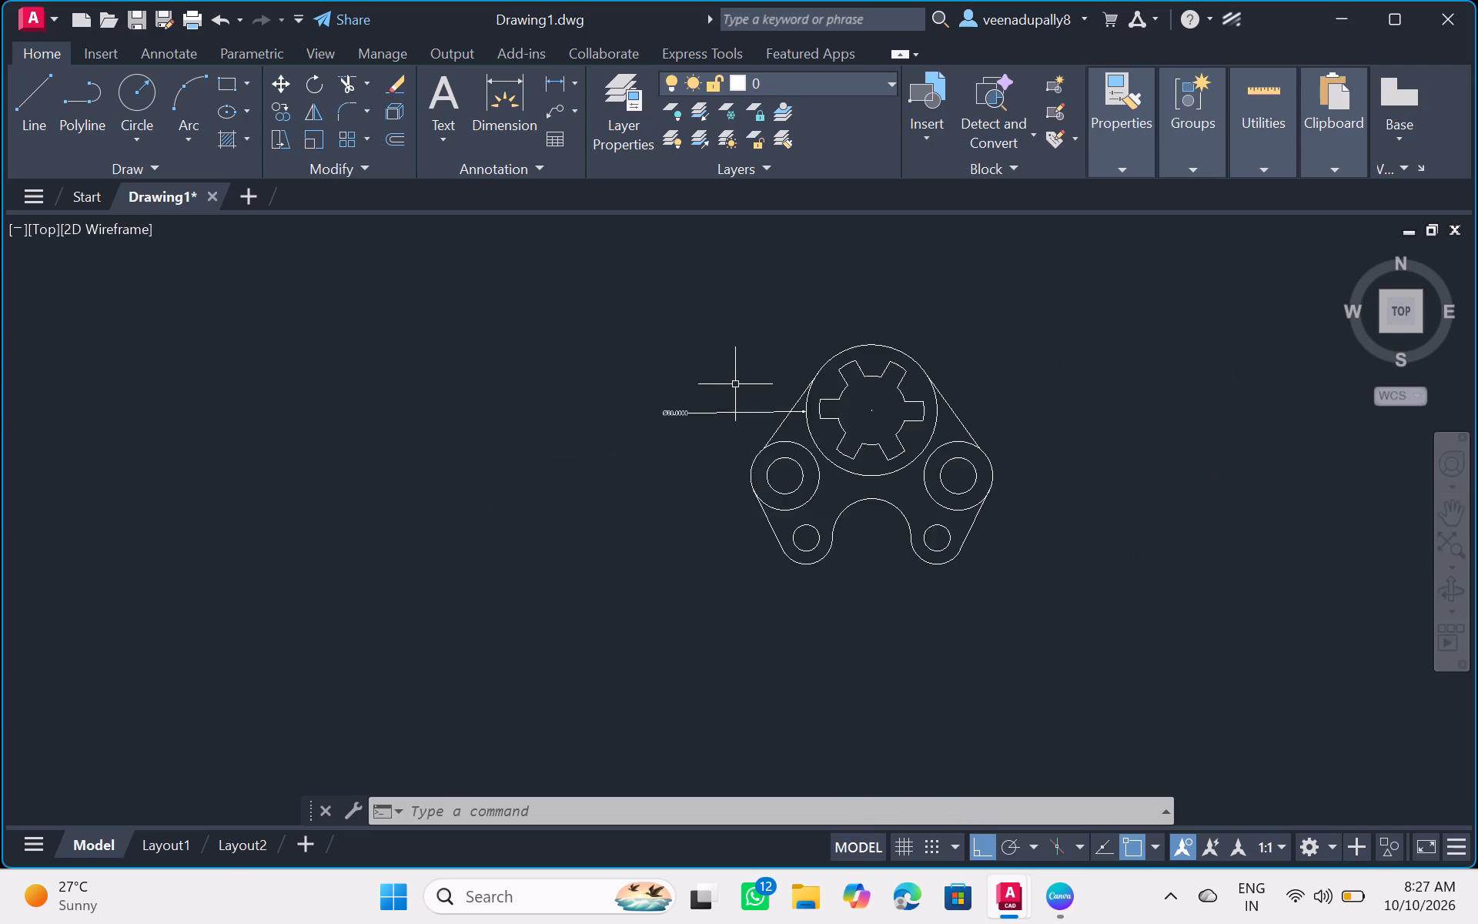
scroll(735, 384, up, 2)
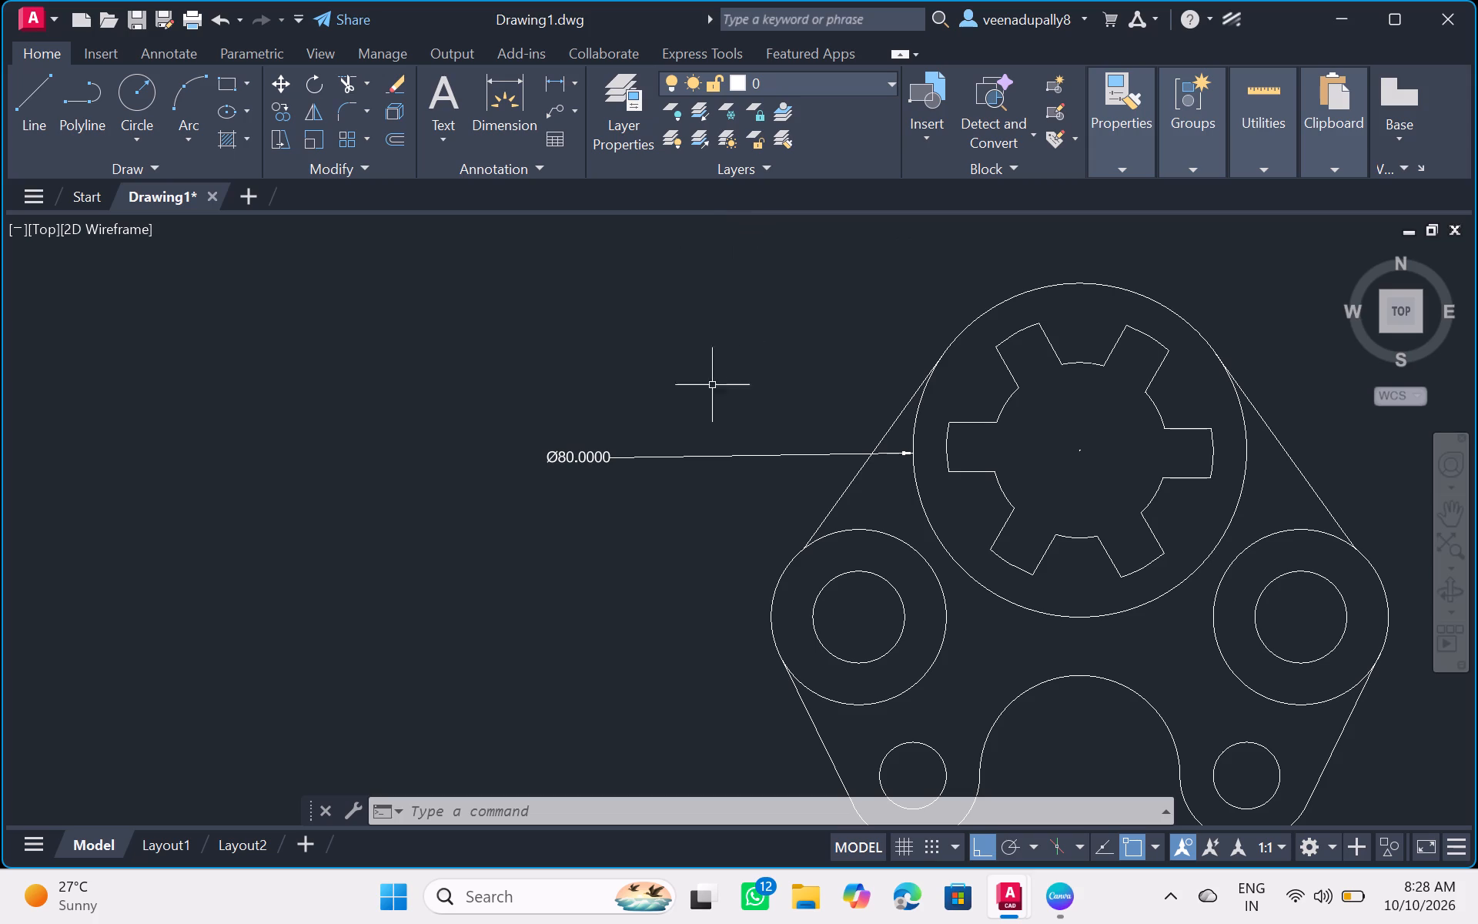
click(604, 803)
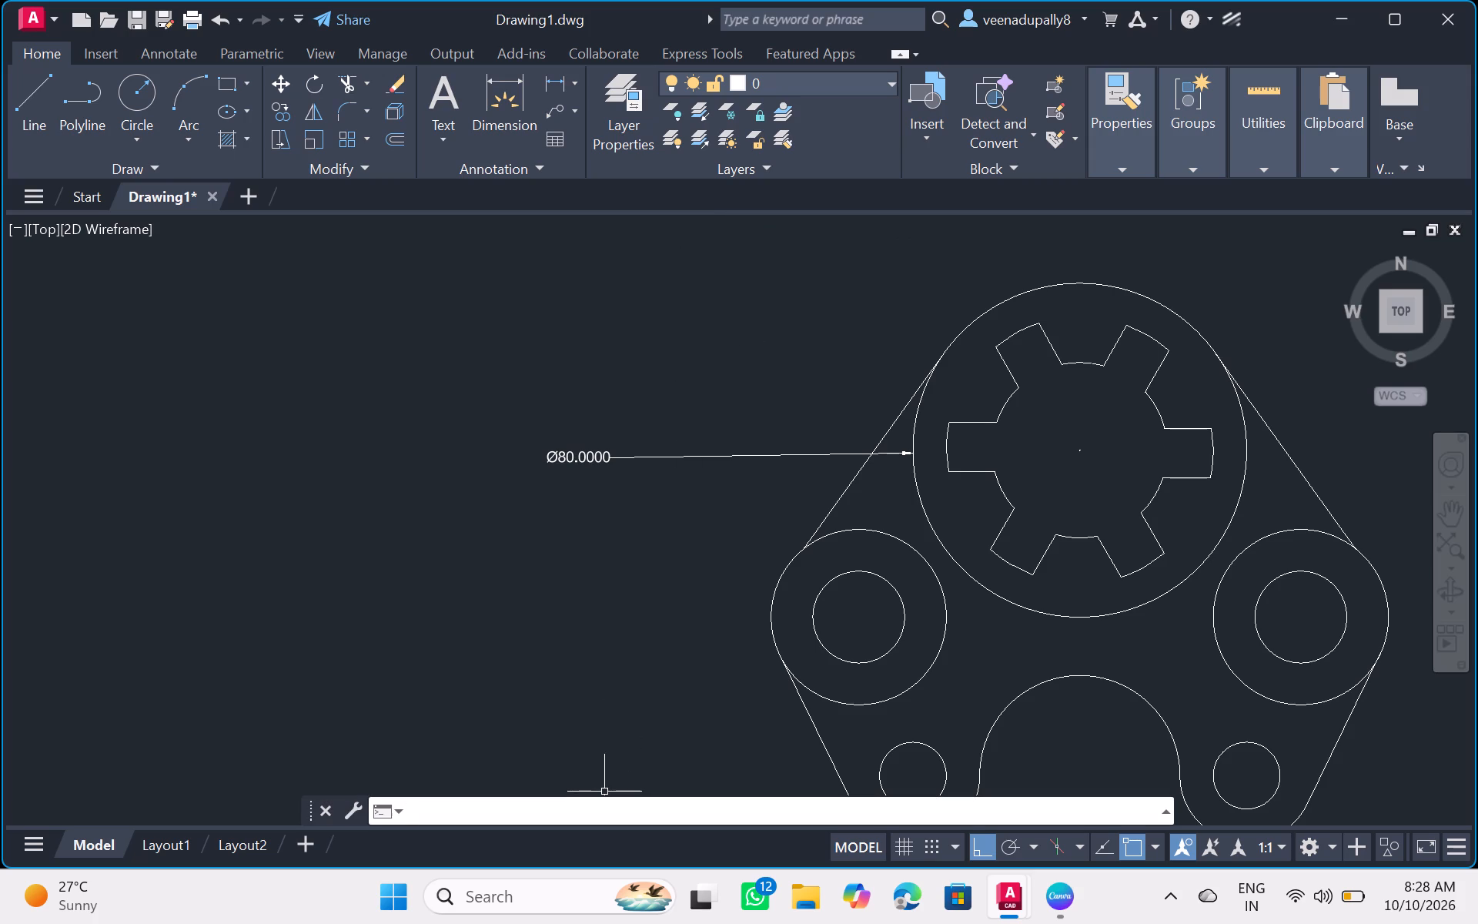
key(d)
key(Return)
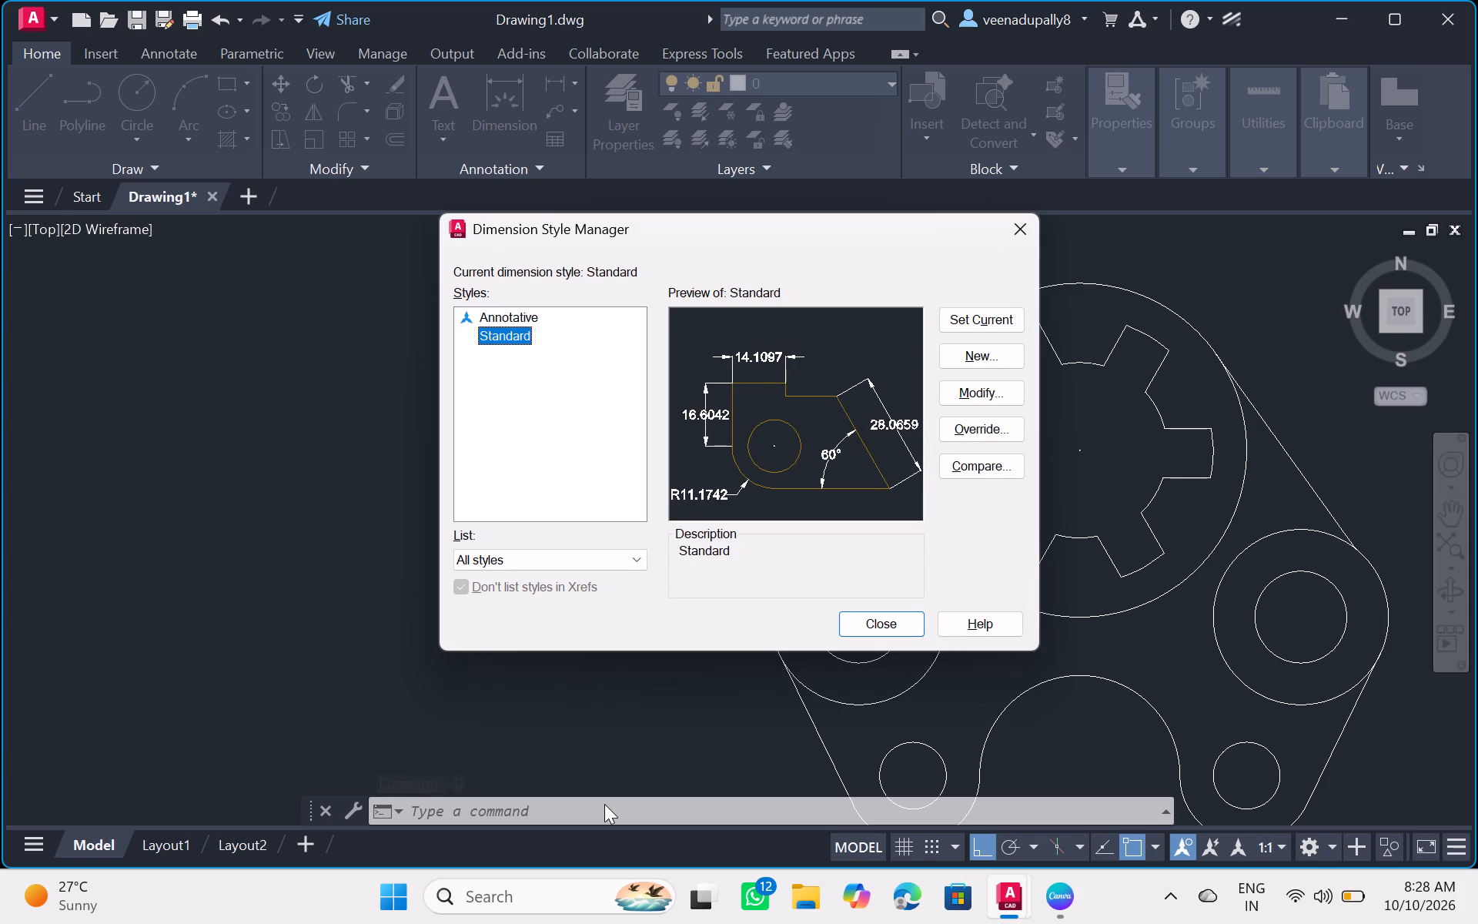
click(997, 392)
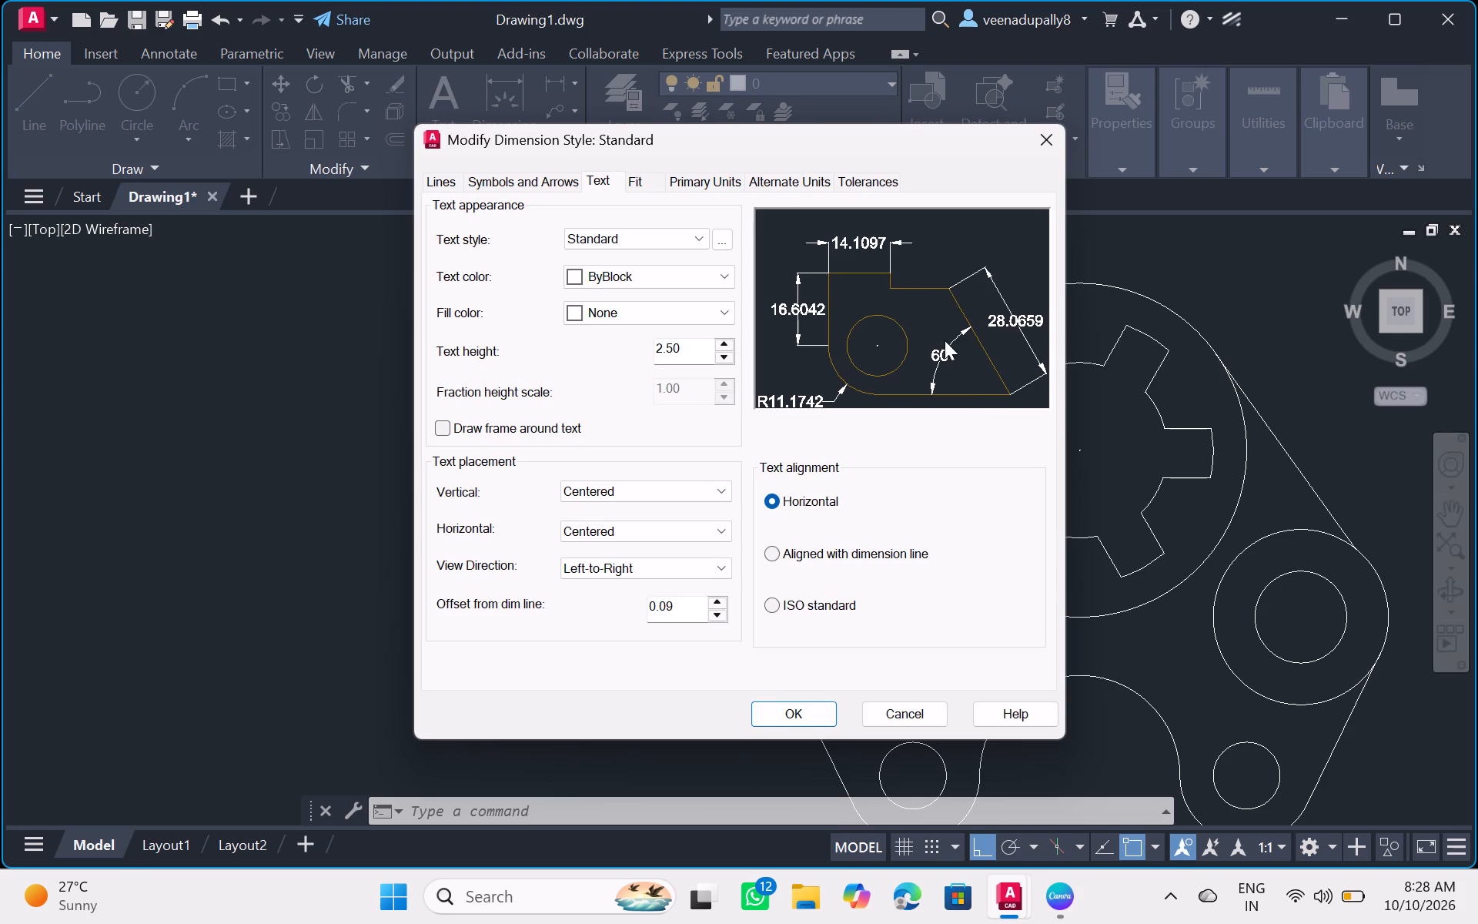
click(695, 179)
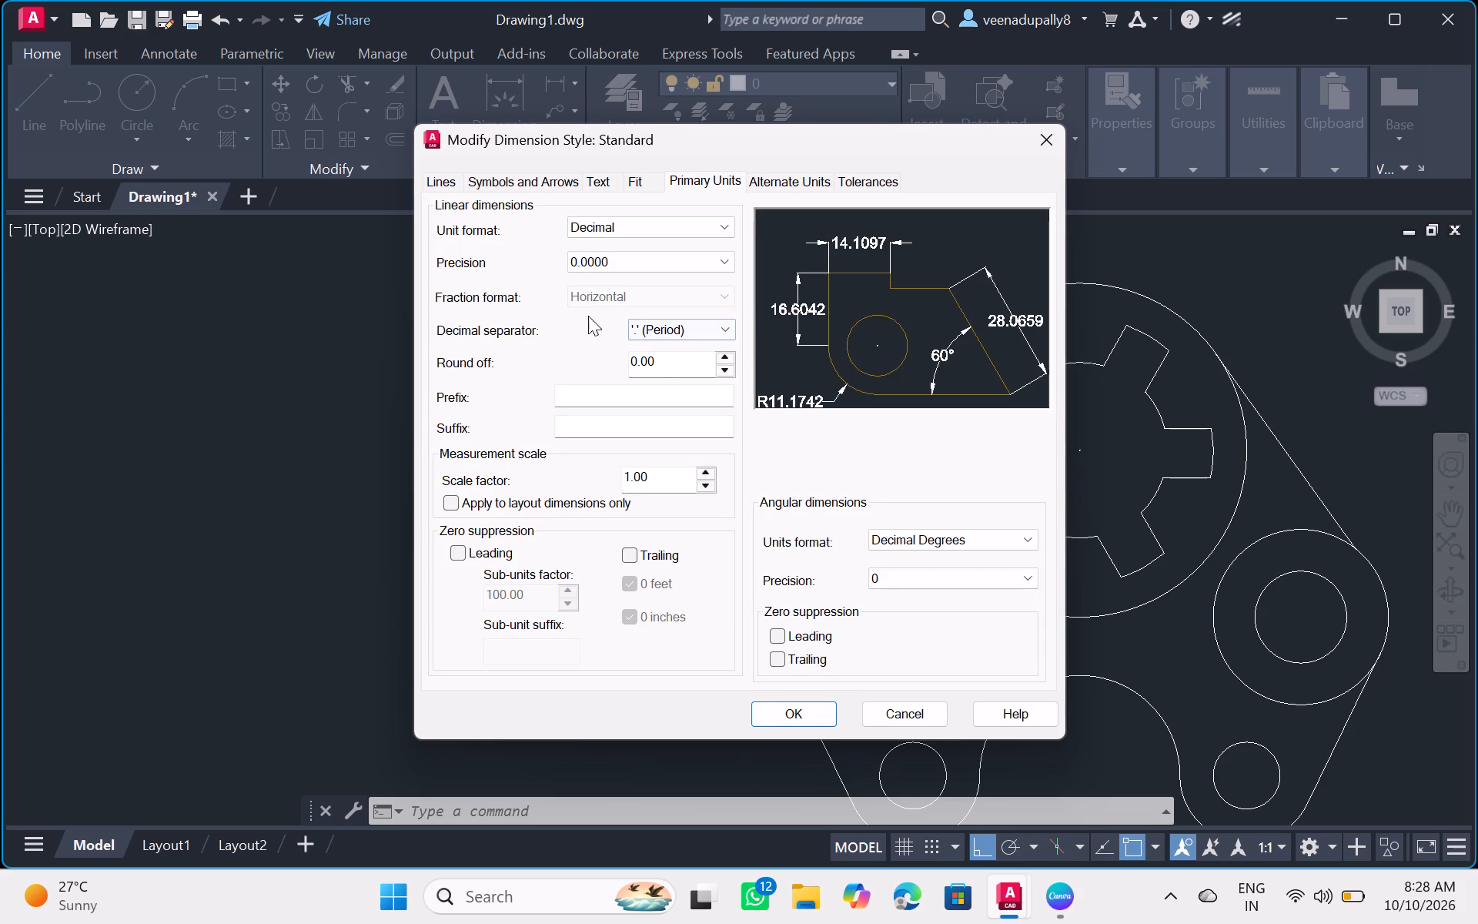
click(729, 256)
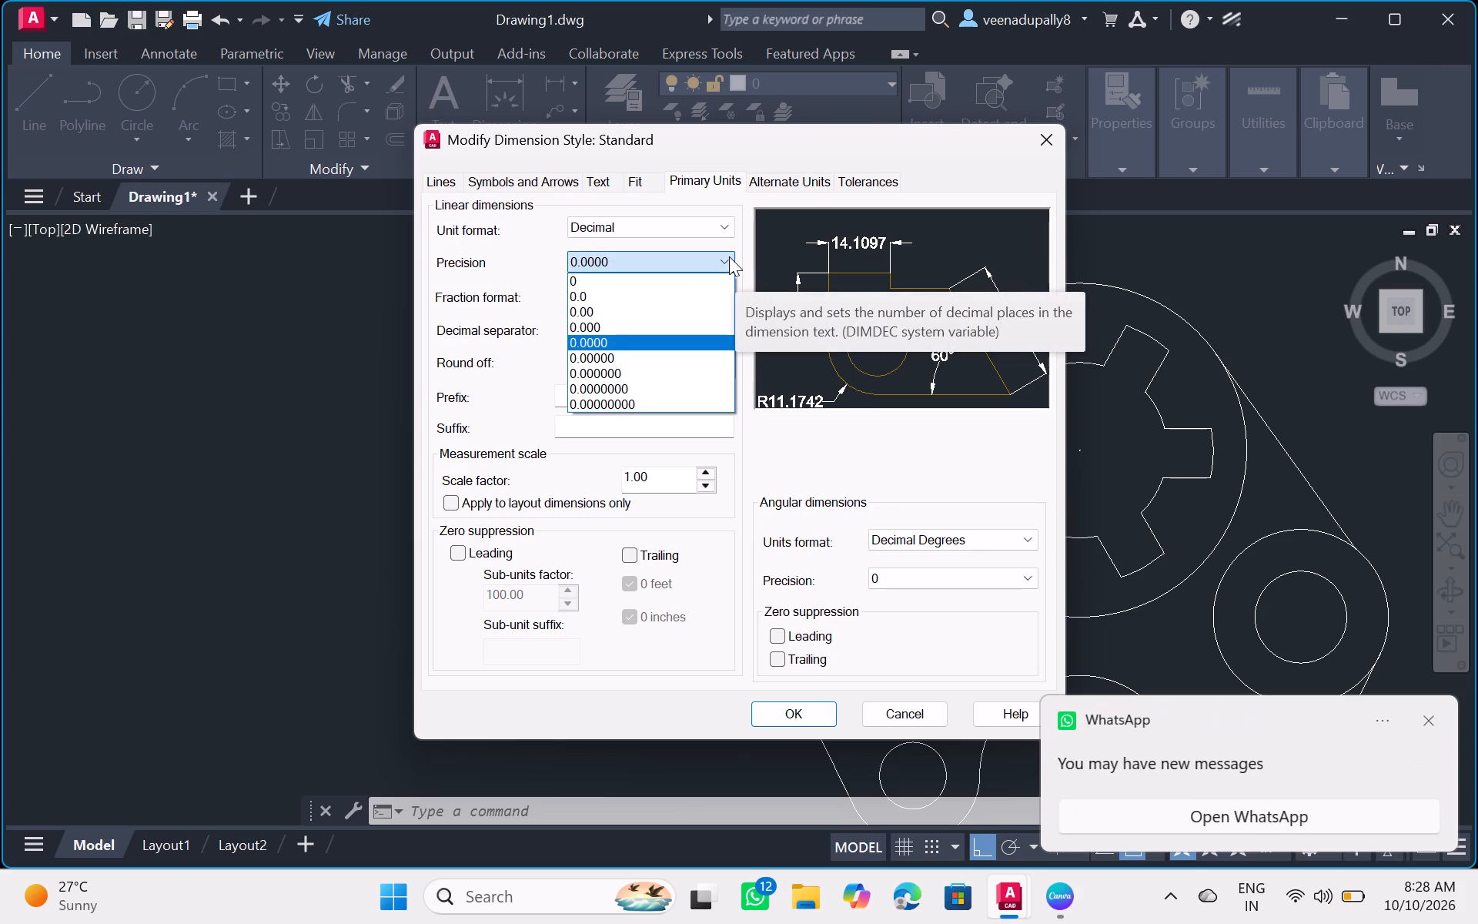
click(600, 279)
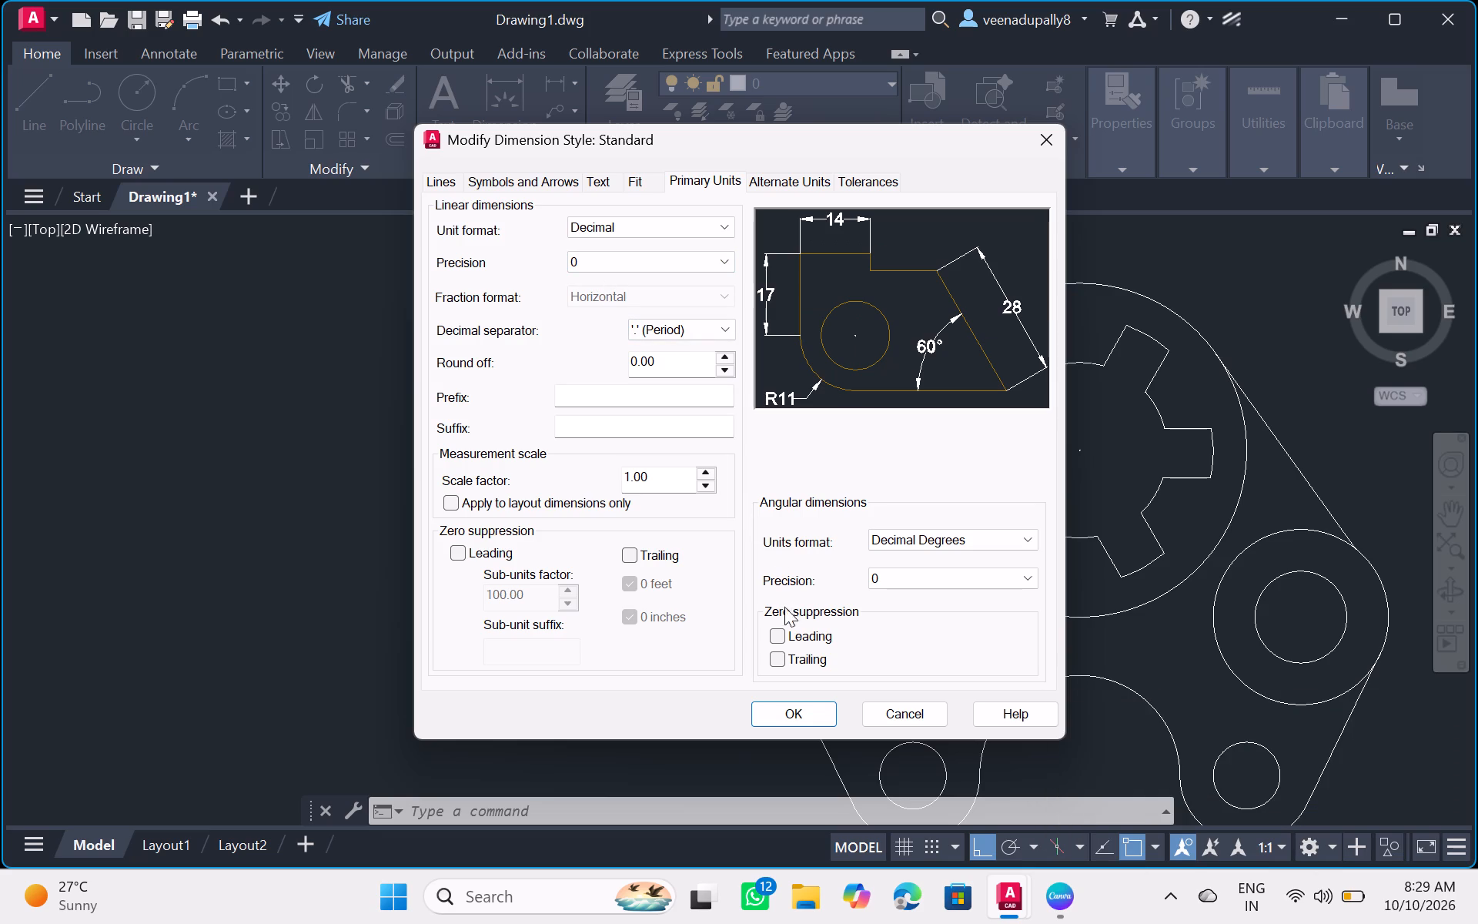
click(800, 711)
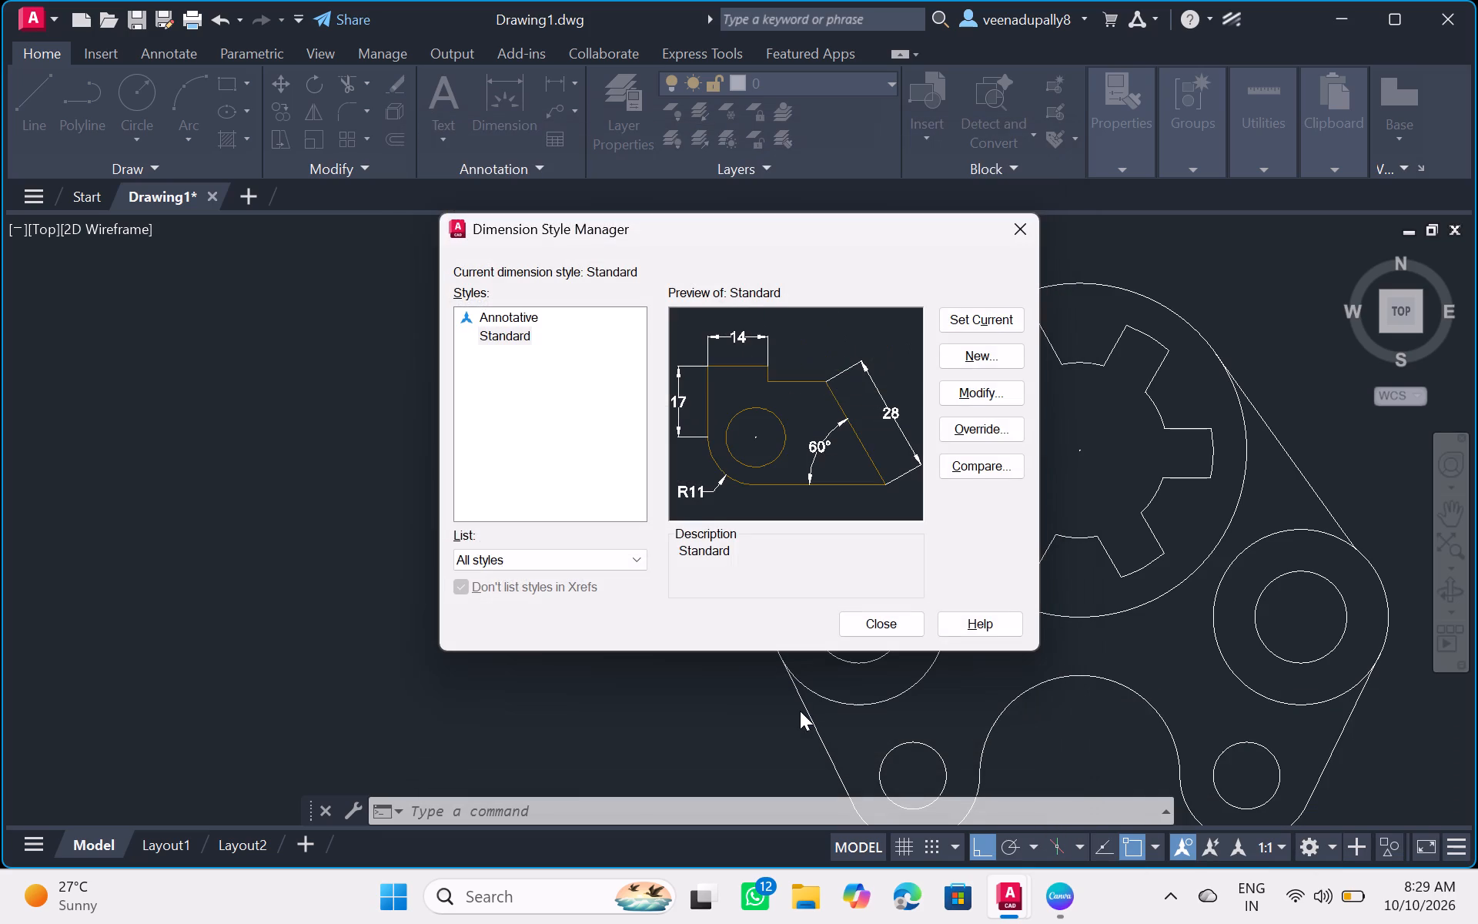
click(867, 624)
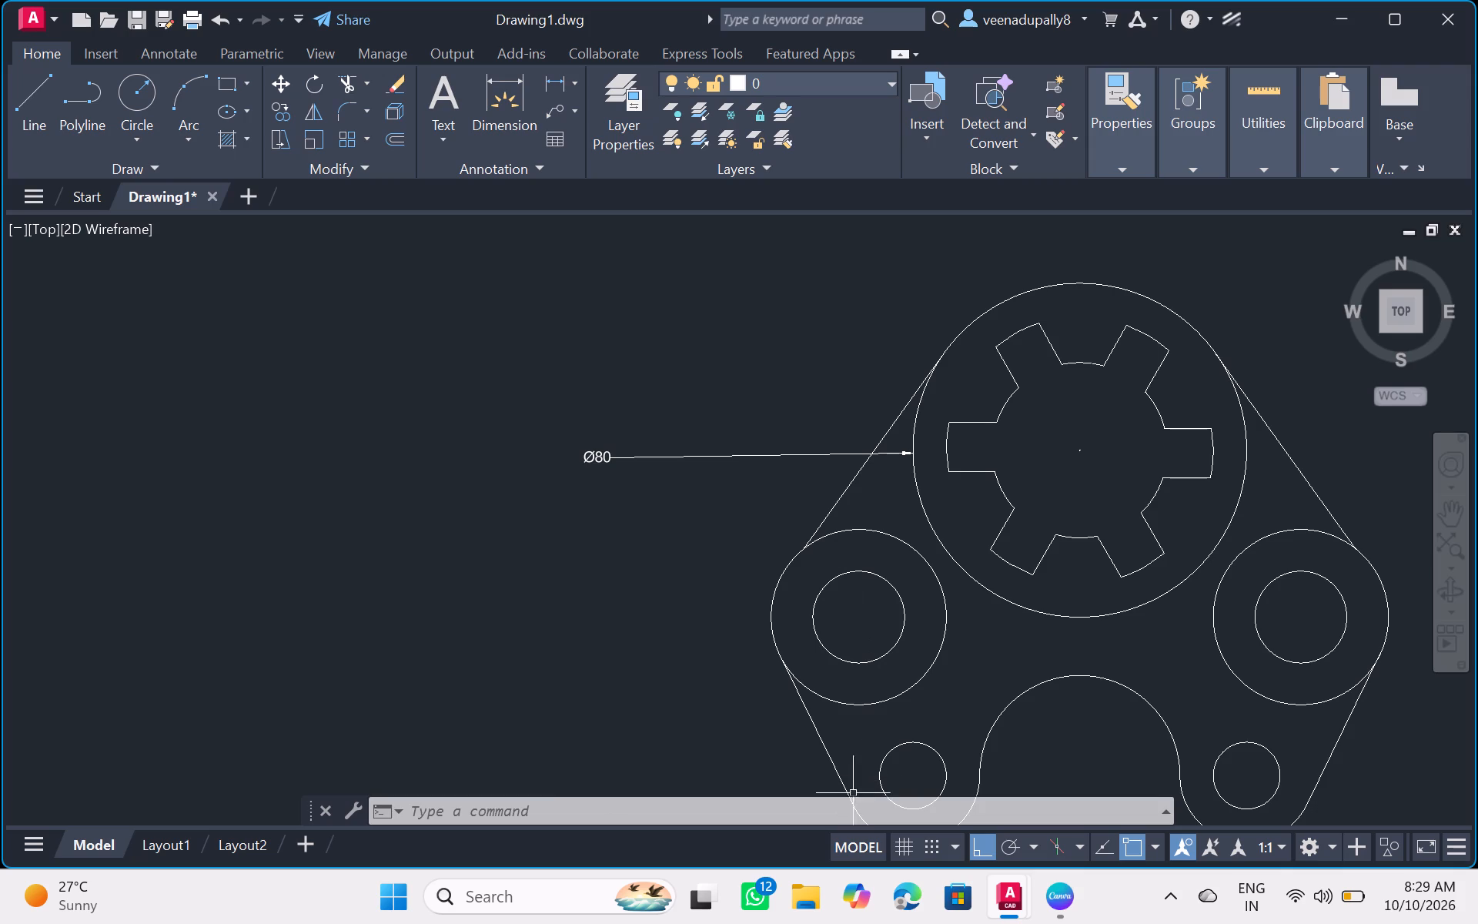
Add a diameter dimension to the outer circle of the left boss, placing its text left of the figure below the Ø80 text.
click(508, 815)
text(dim)
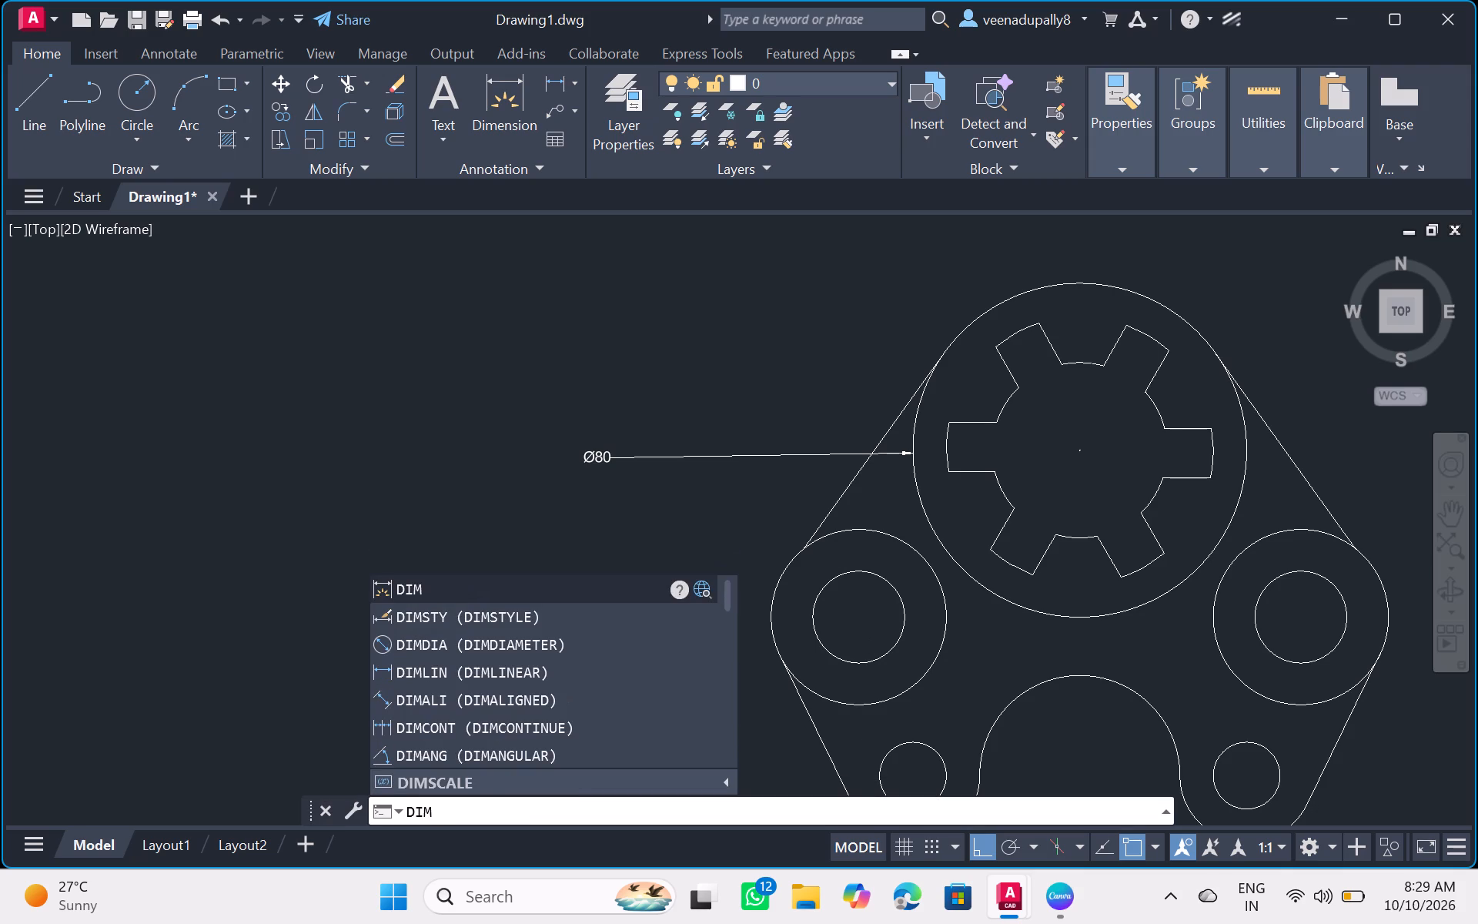
click(488, 649)
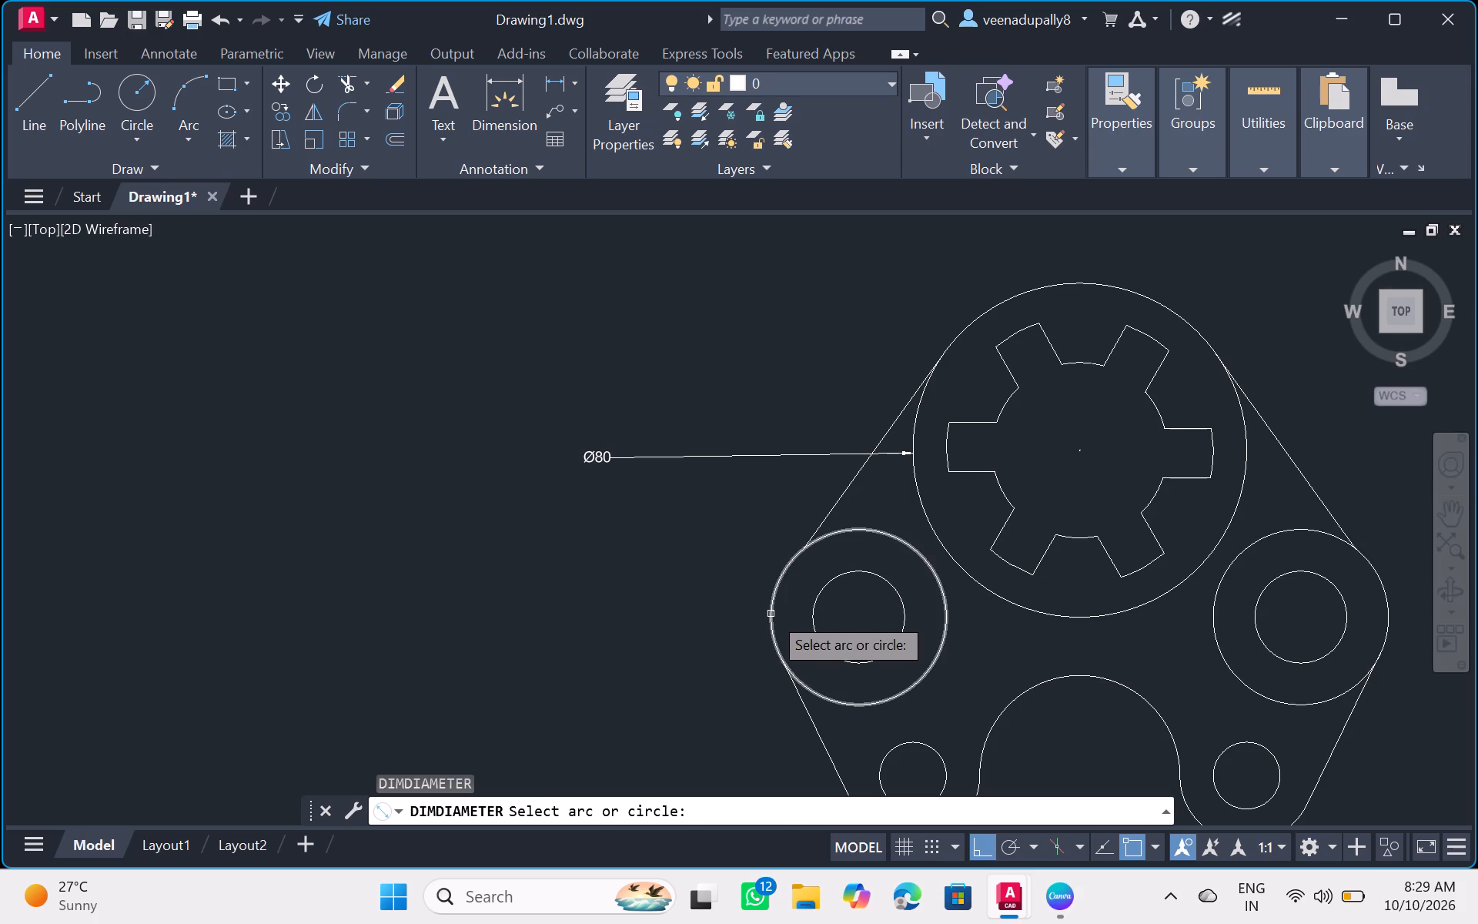
click(771, 614)
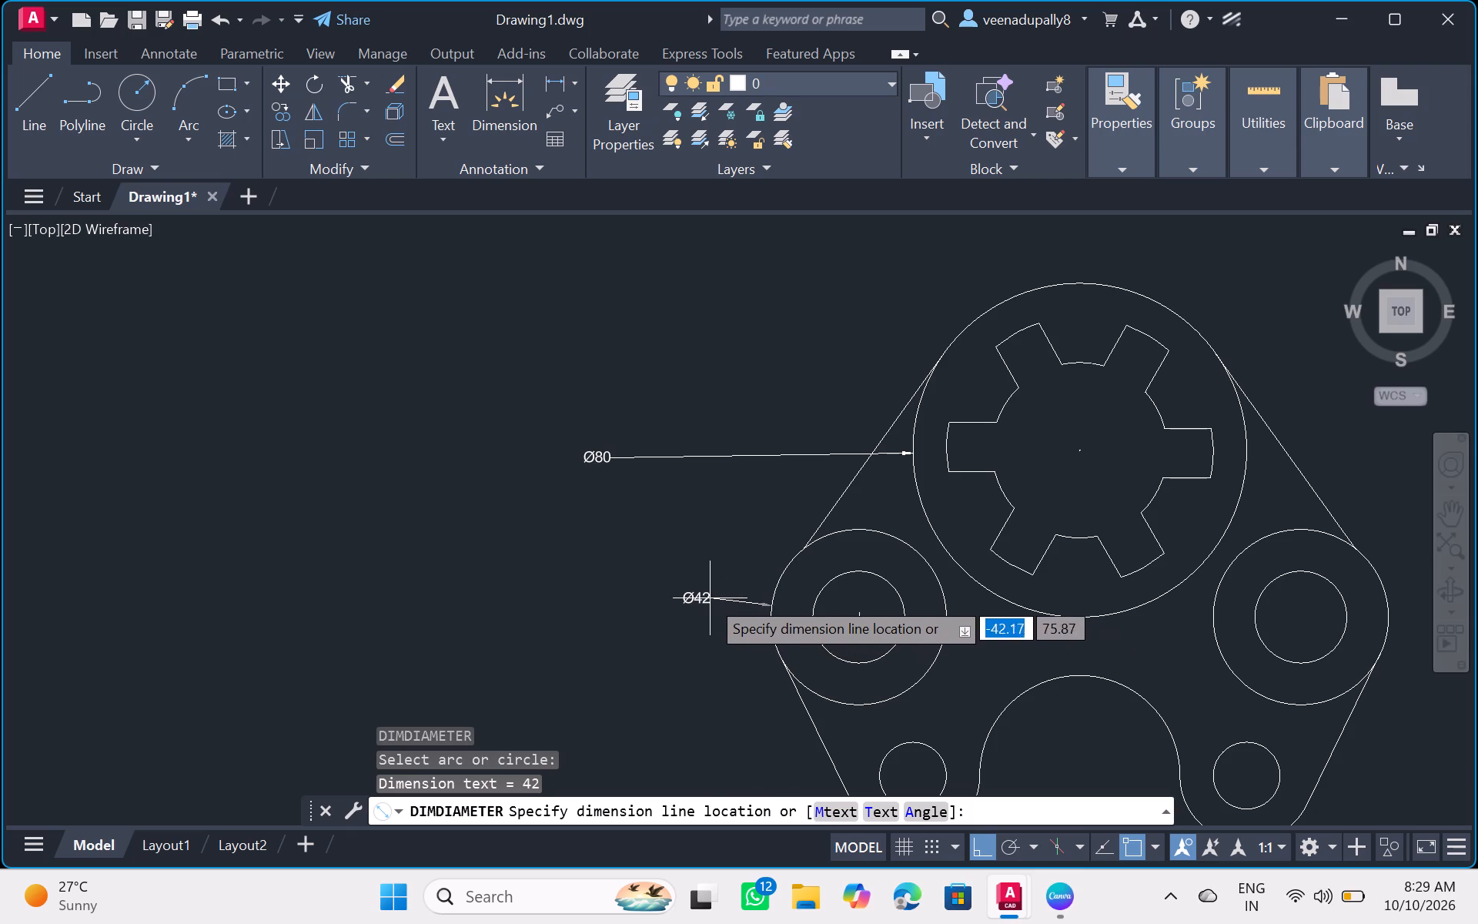
click(610, 616)
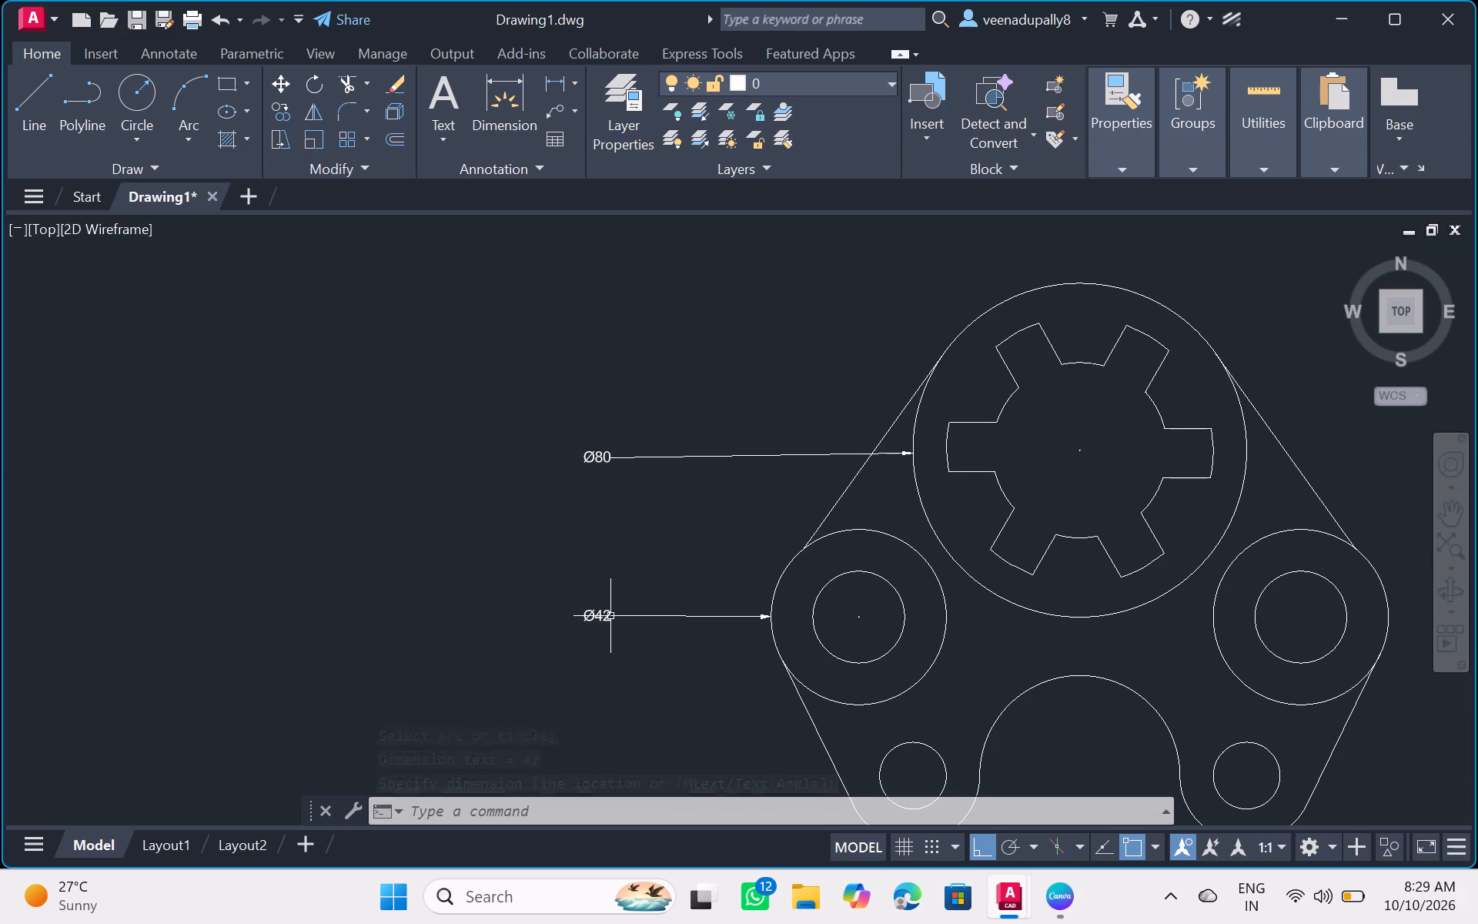
click(610, 616)
click(610, 616)
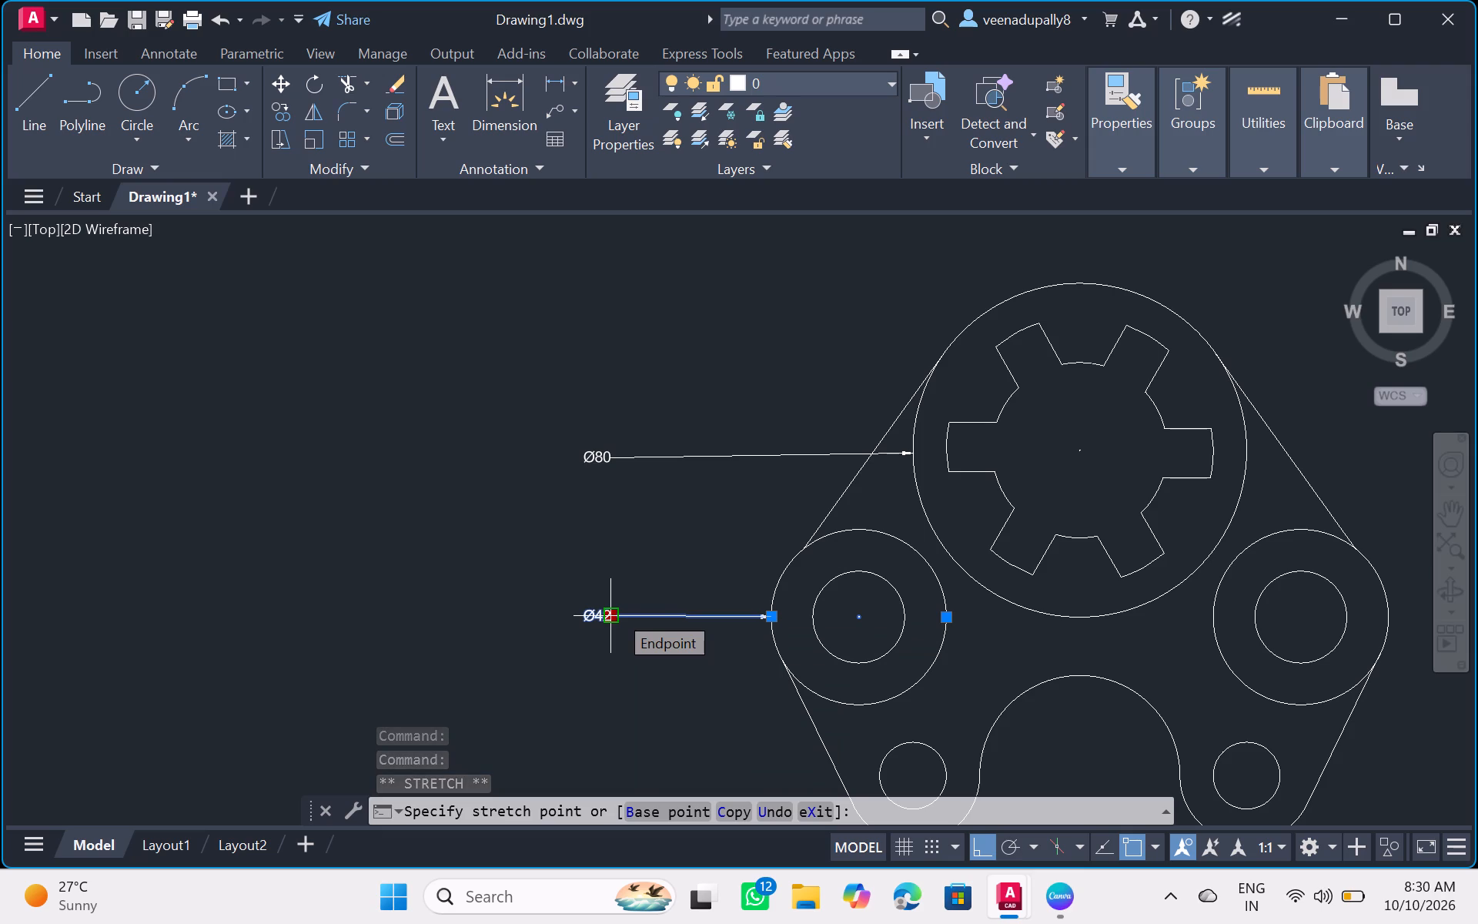
key(Escape)
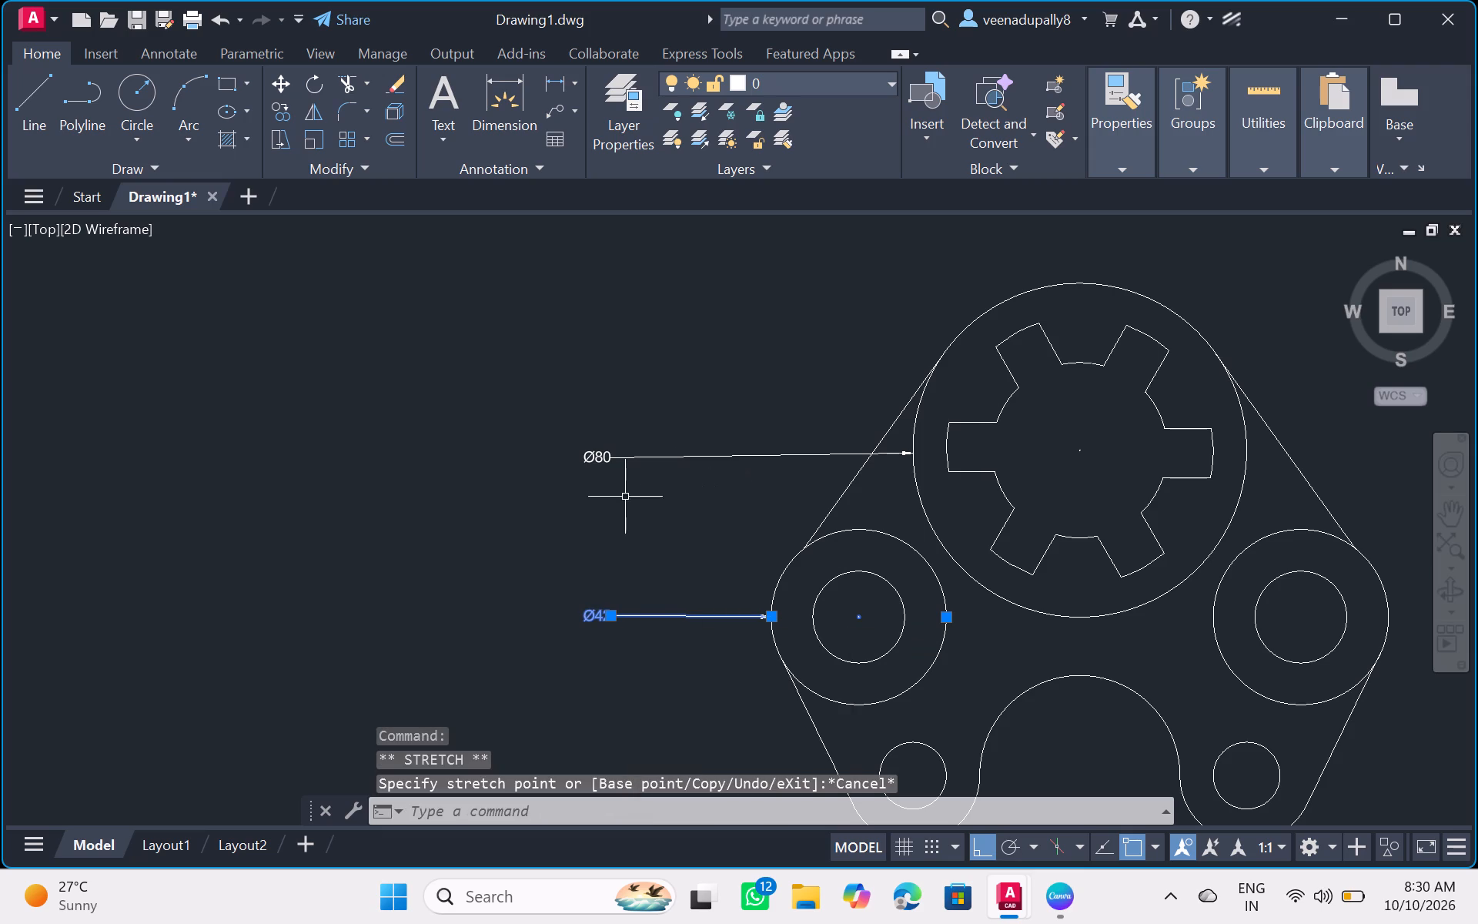
key(Escape)
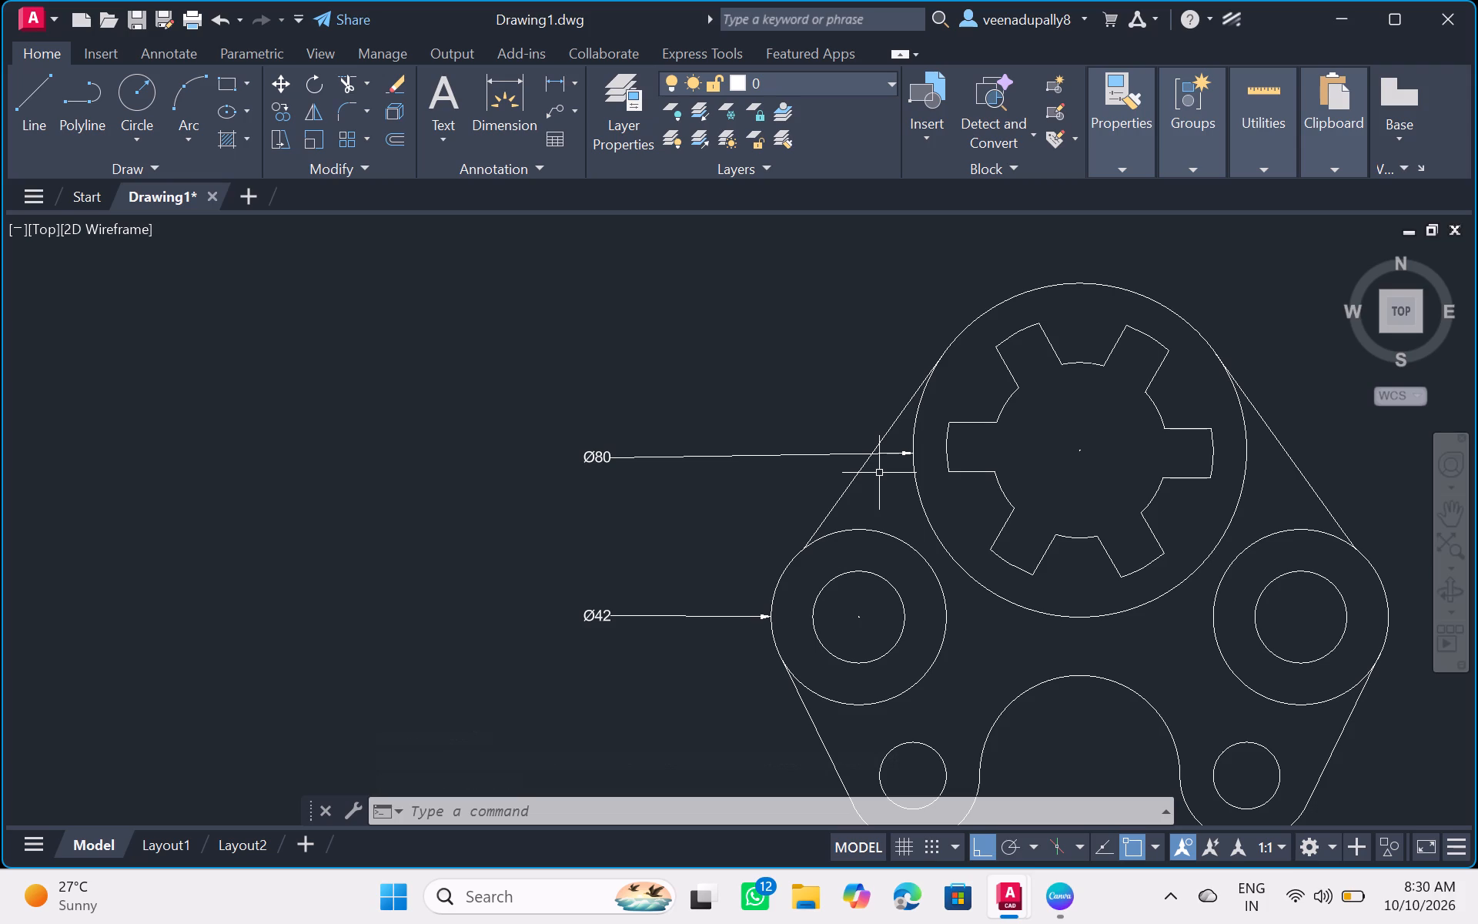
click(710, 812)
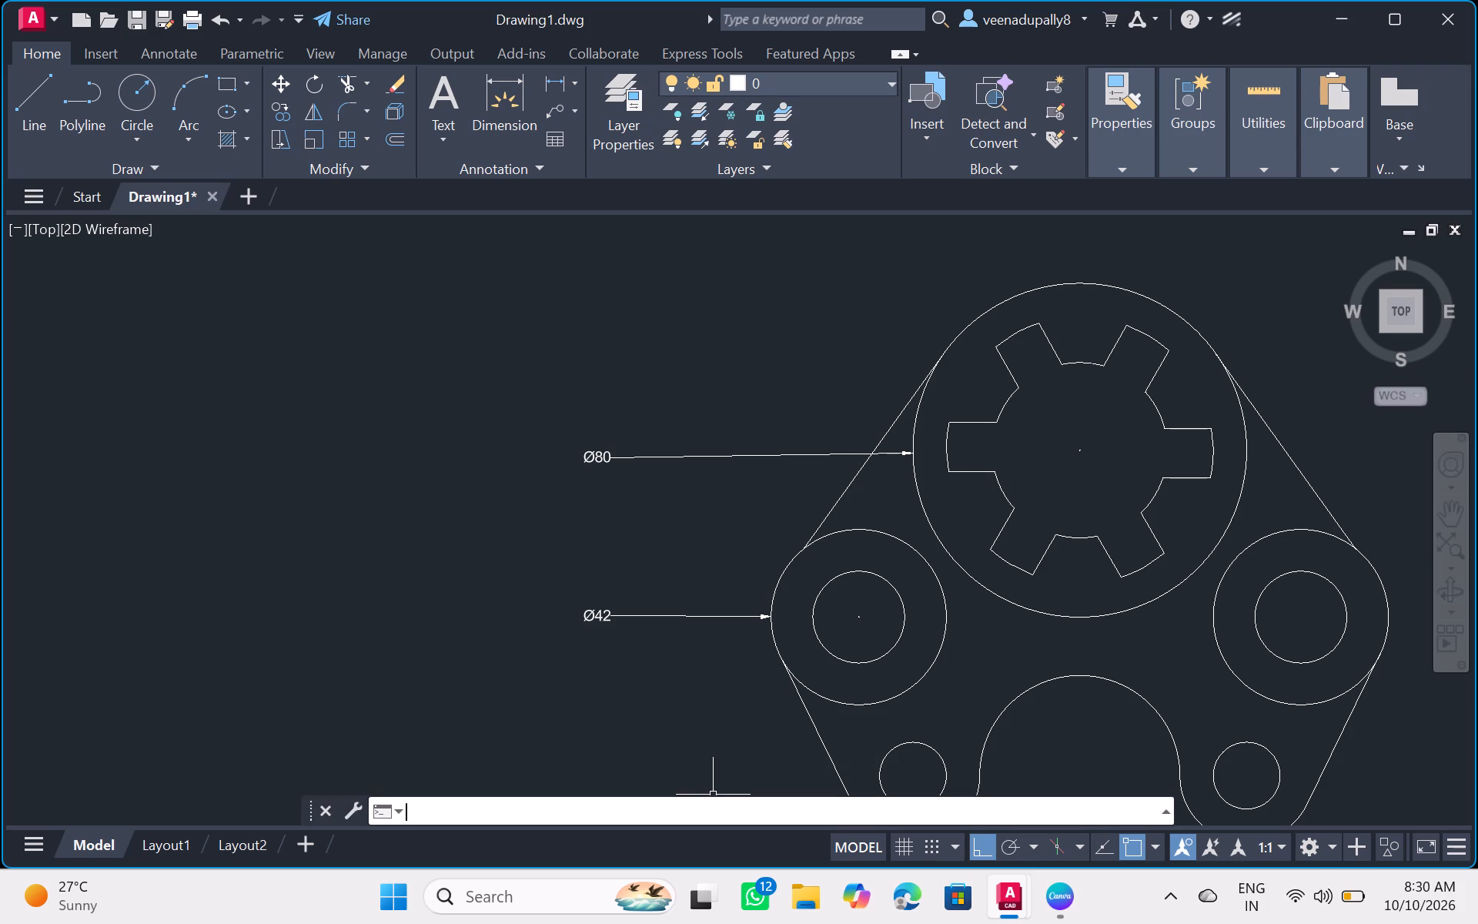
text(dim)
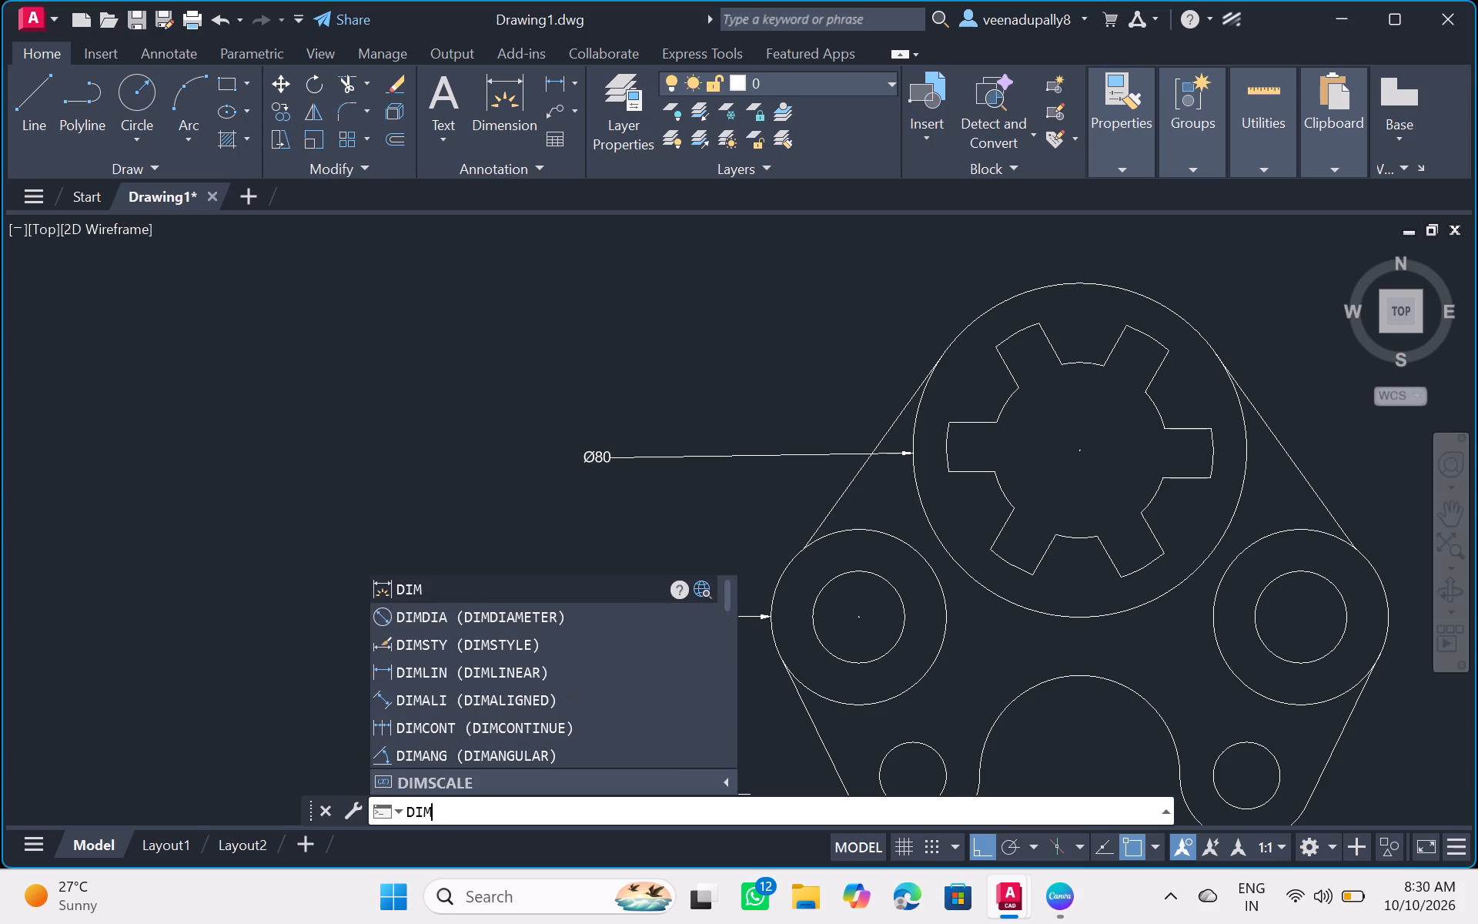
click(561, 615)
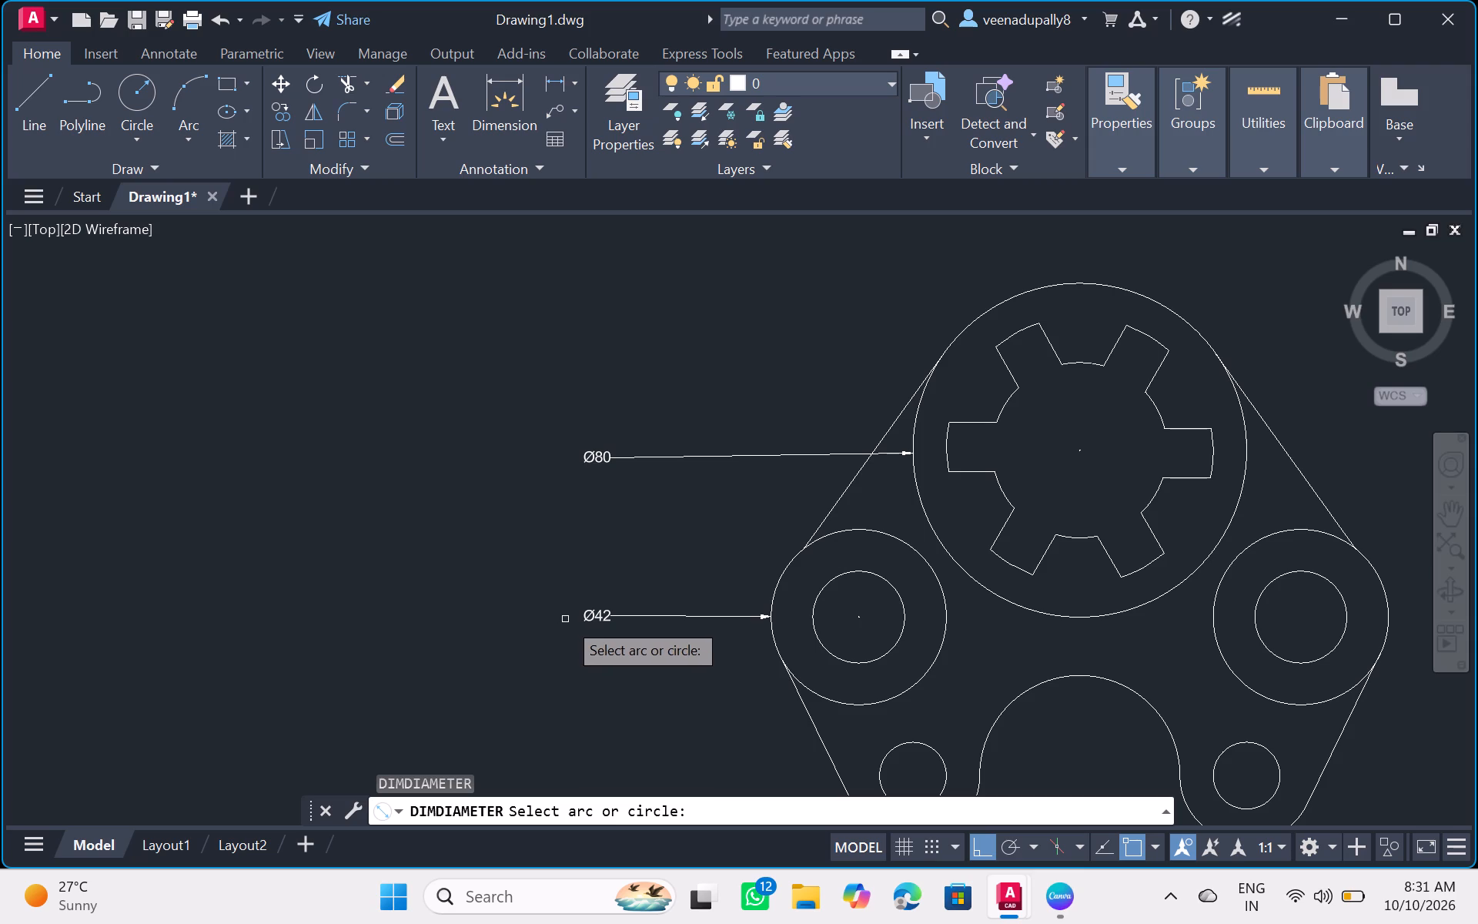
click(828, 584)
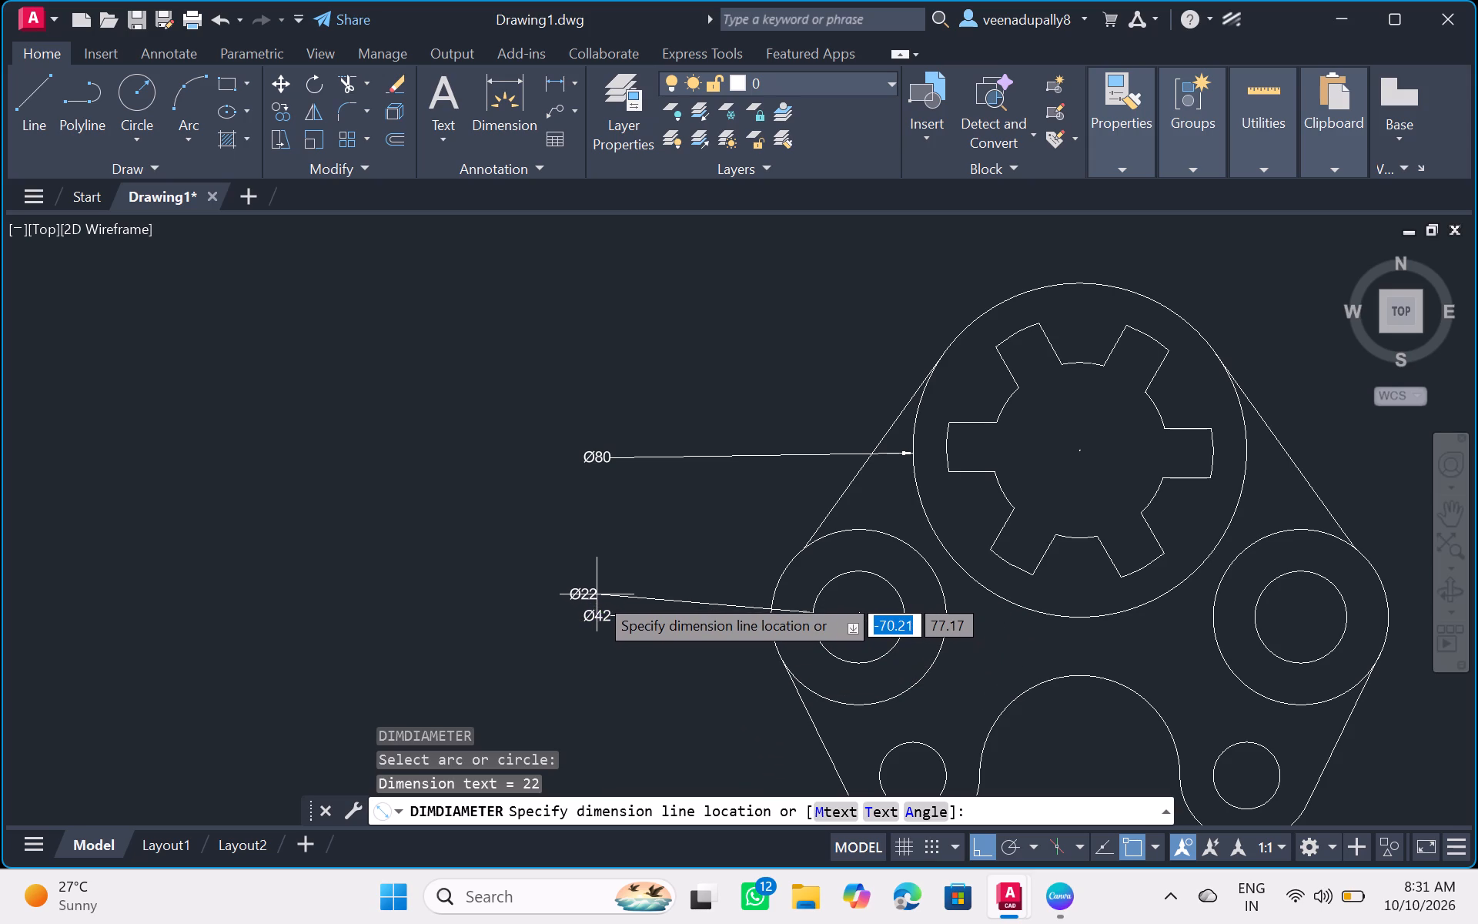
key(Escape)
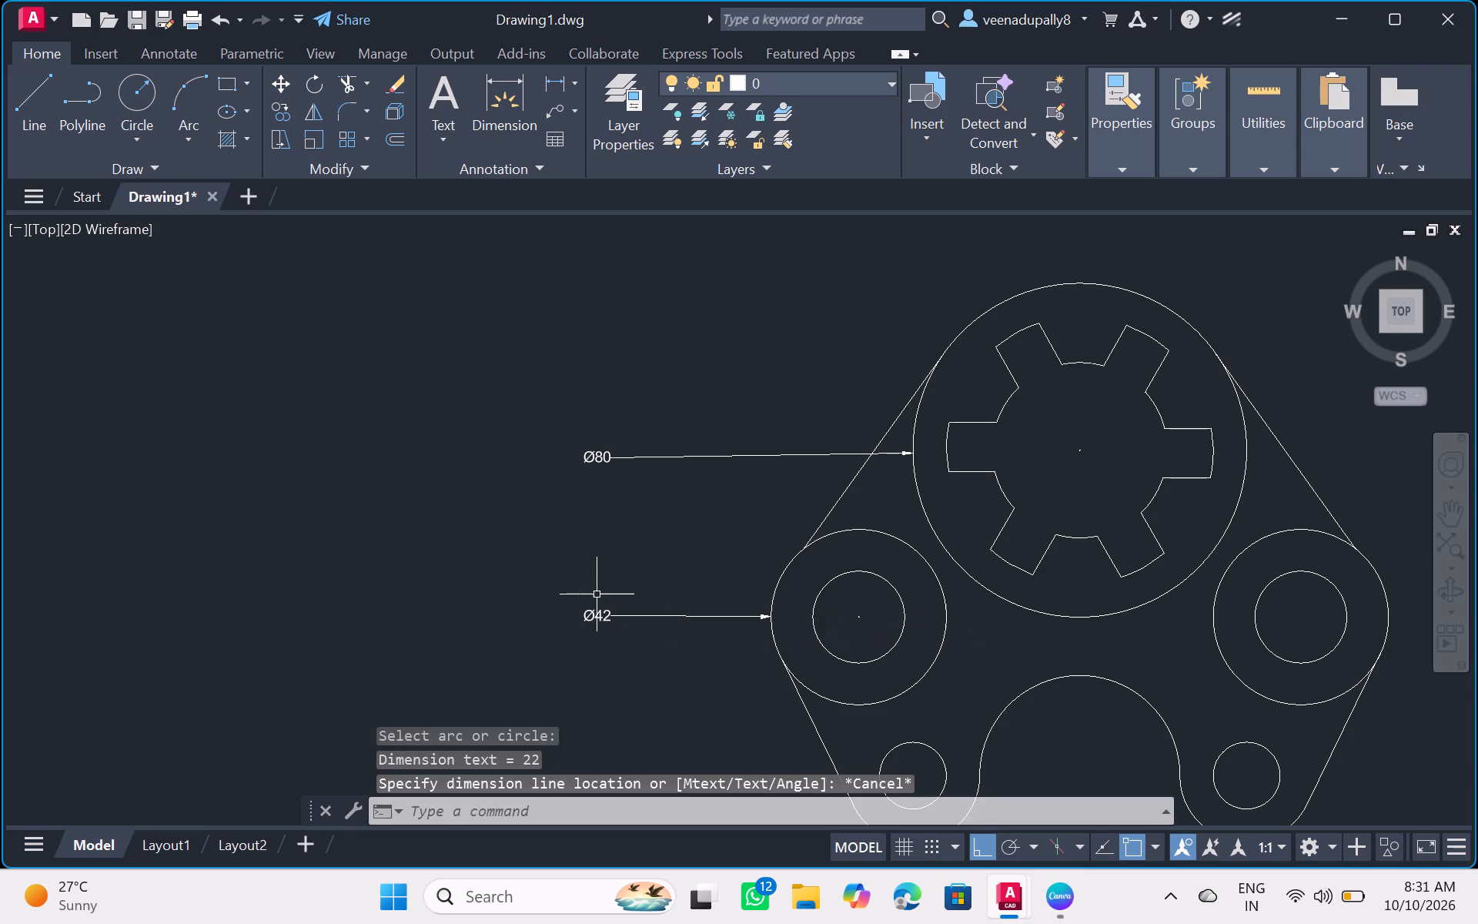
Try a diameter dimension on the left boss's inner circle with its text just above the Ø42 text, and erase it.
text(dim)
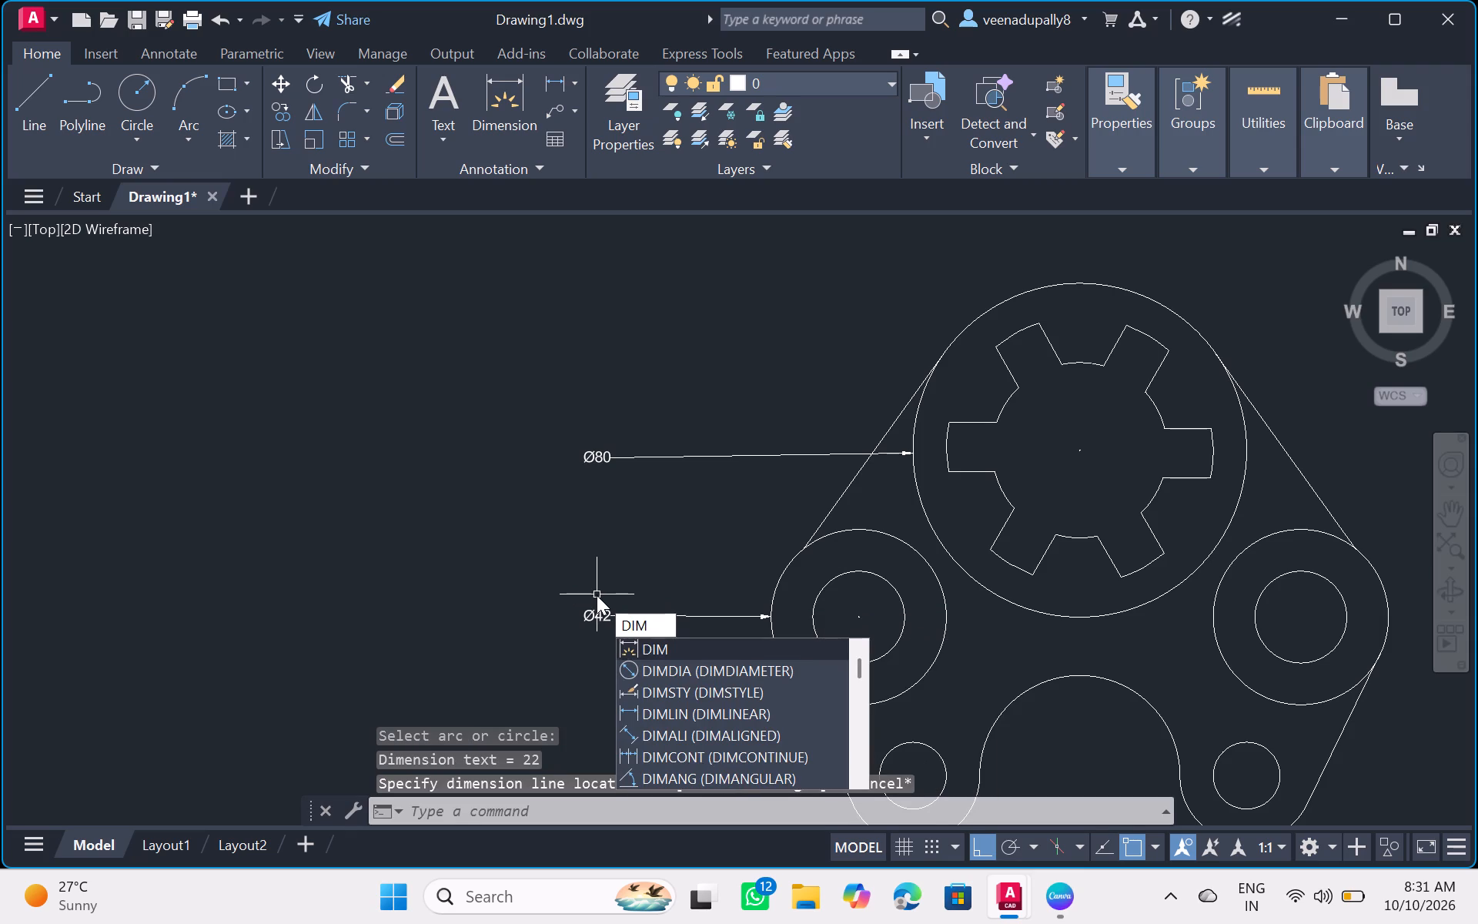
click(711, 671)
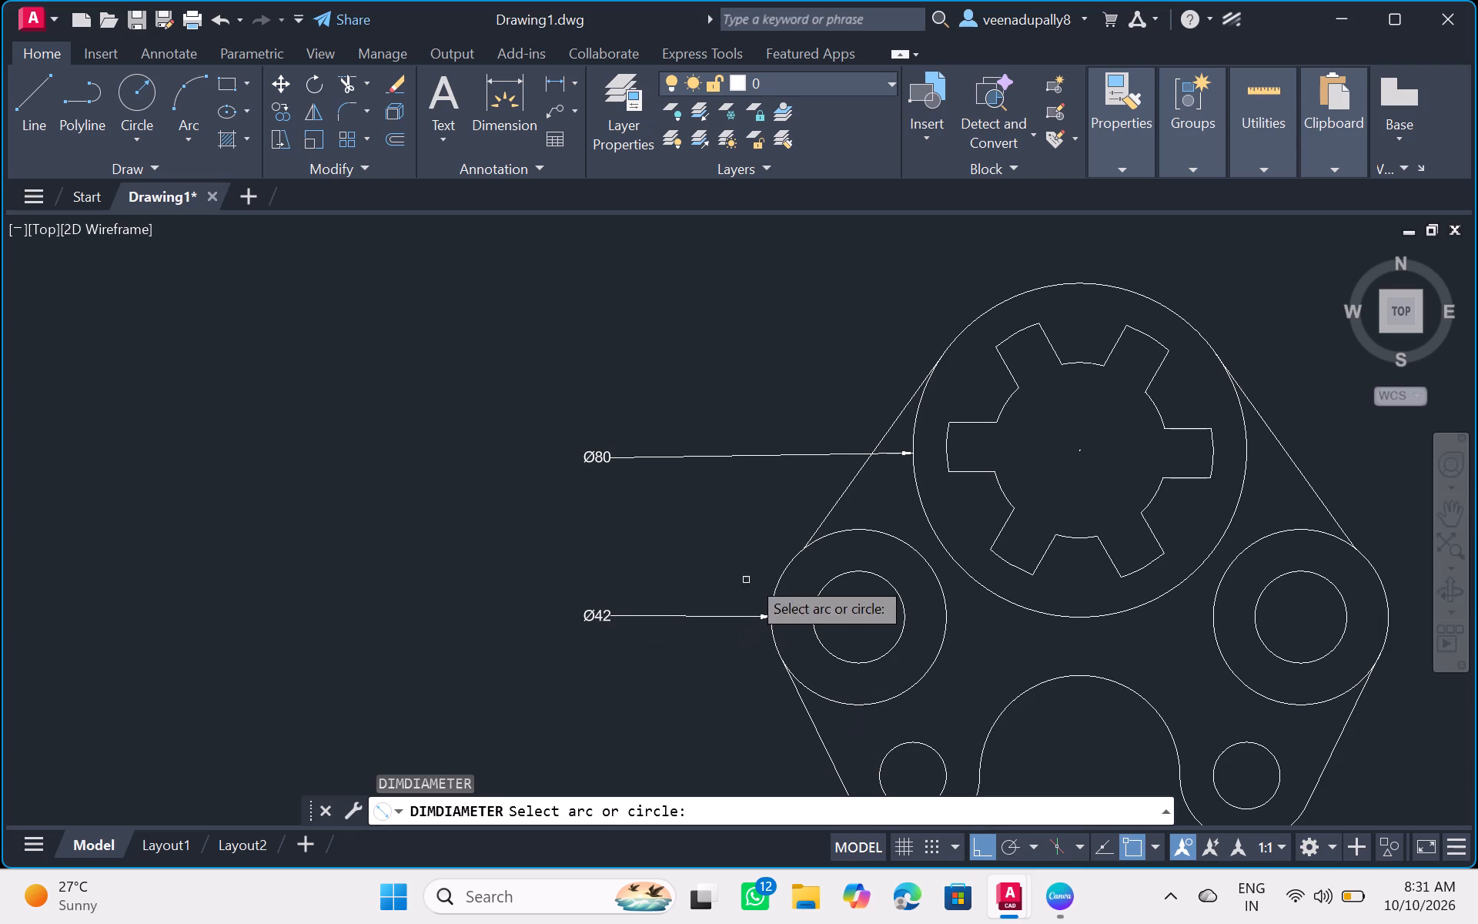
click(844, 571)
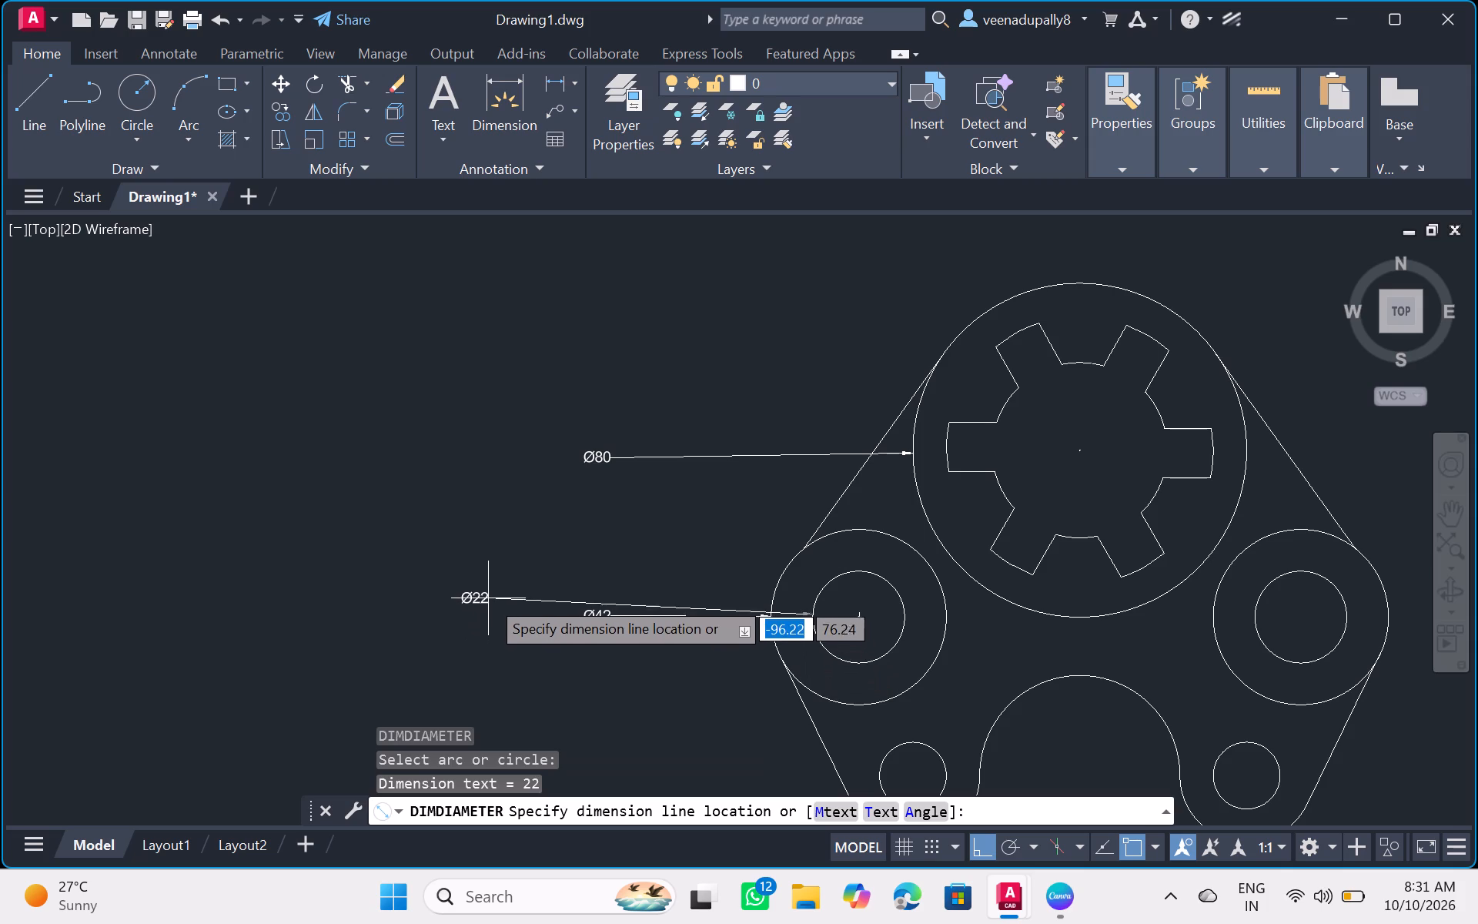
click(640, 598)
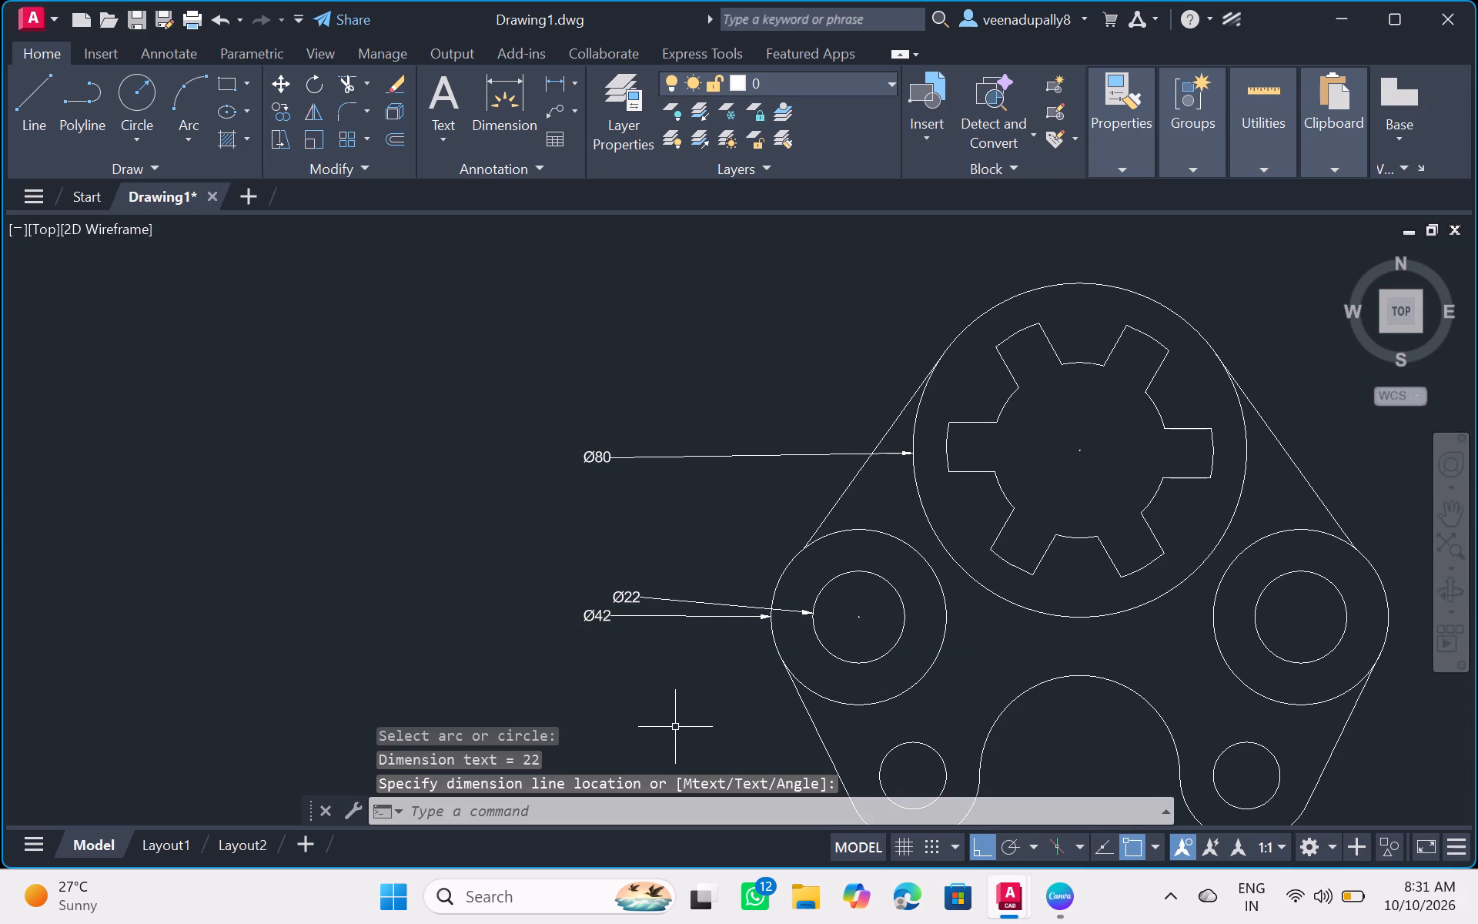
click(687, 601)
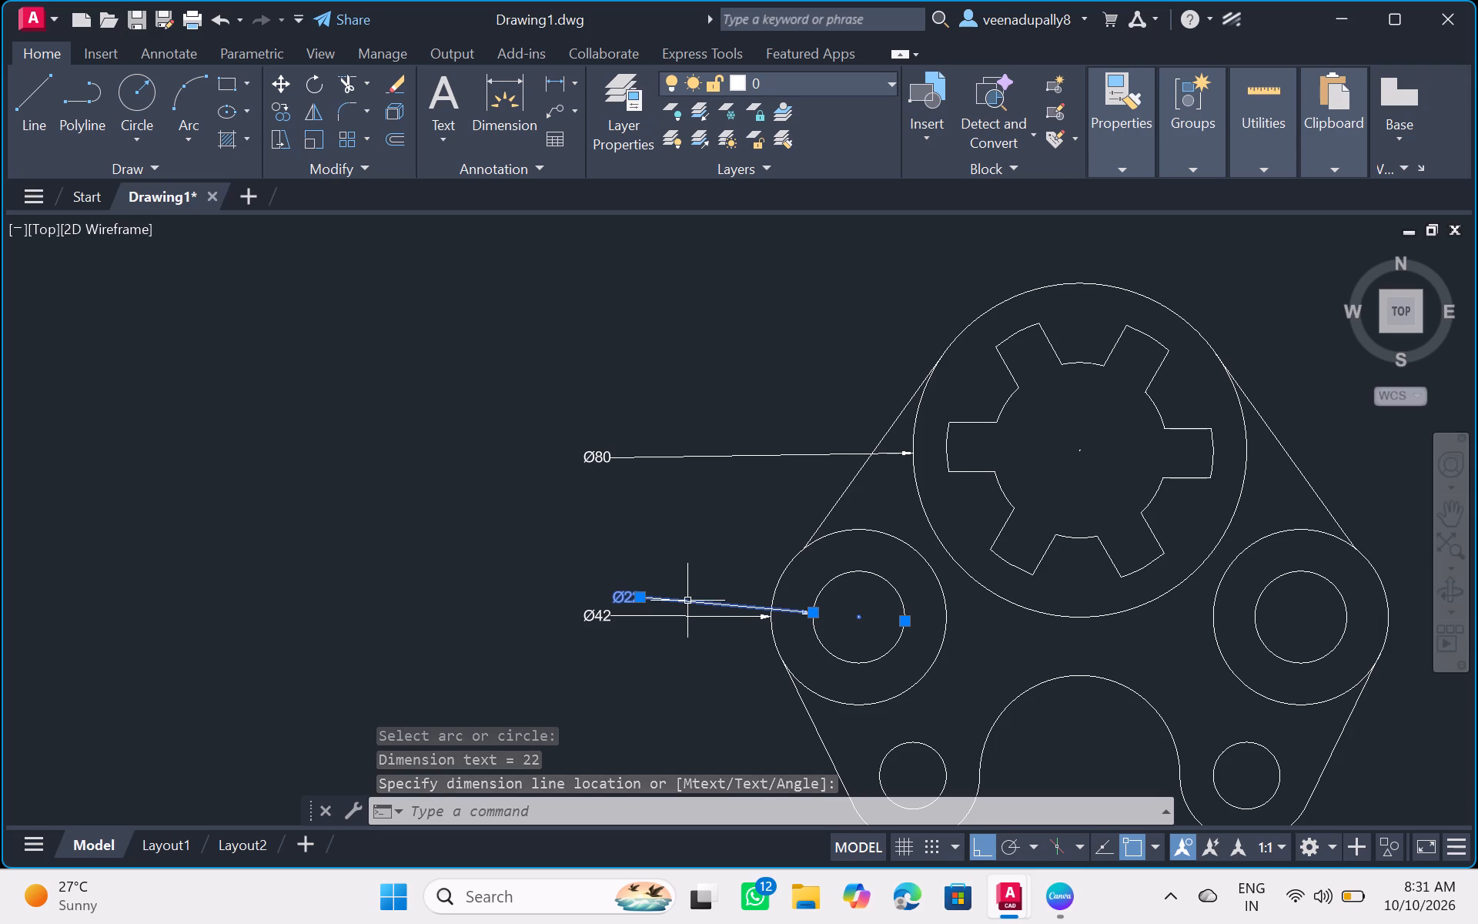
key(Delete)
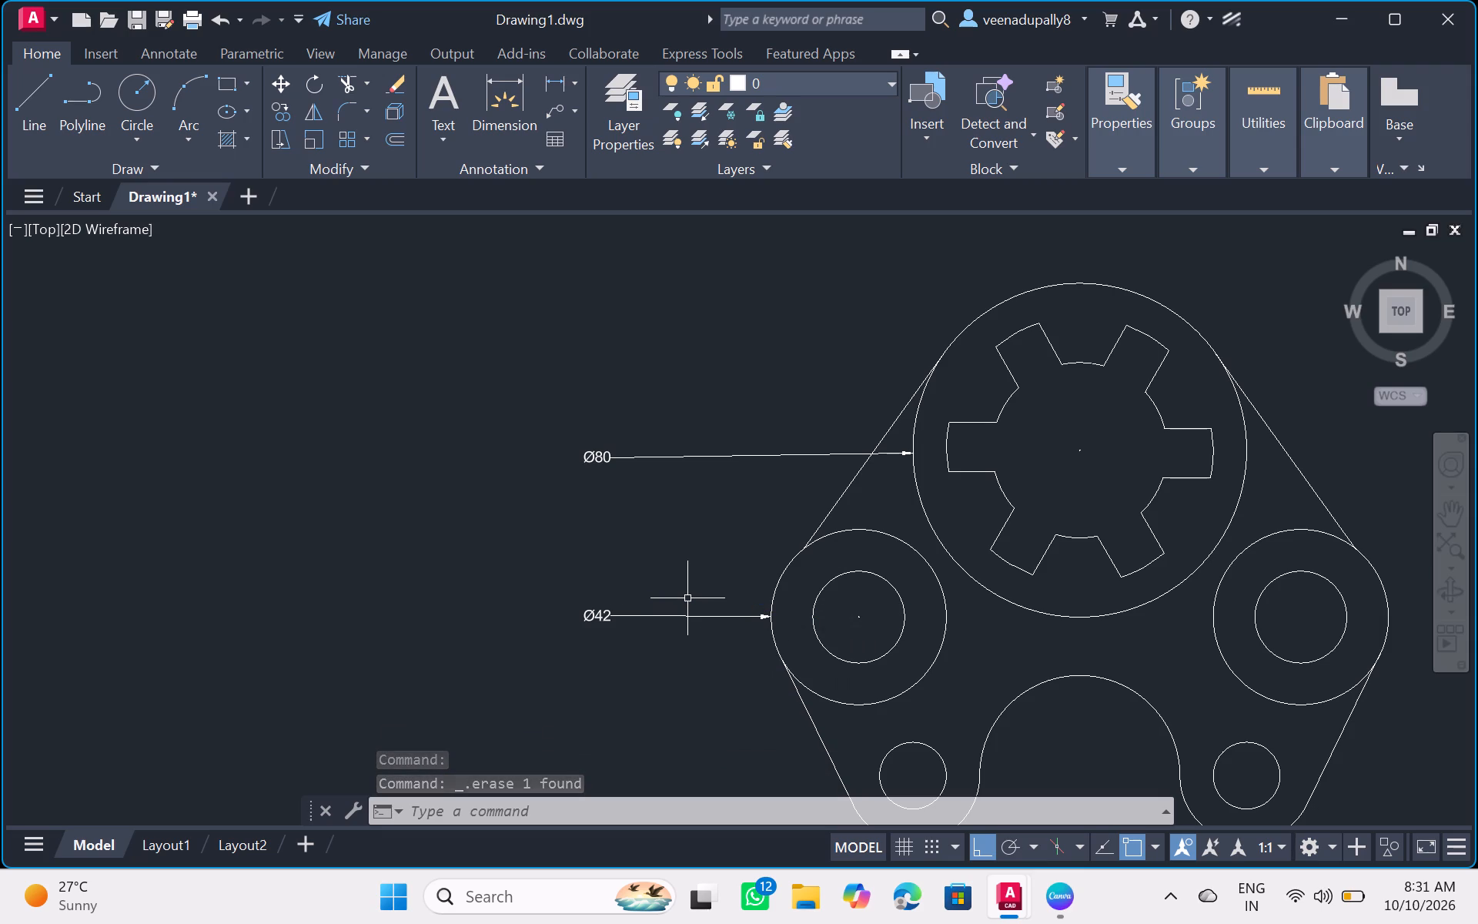
Add a diameter dimension to the left boss's inner circle, placing its text directly below the Ø42 text.
text(dim)
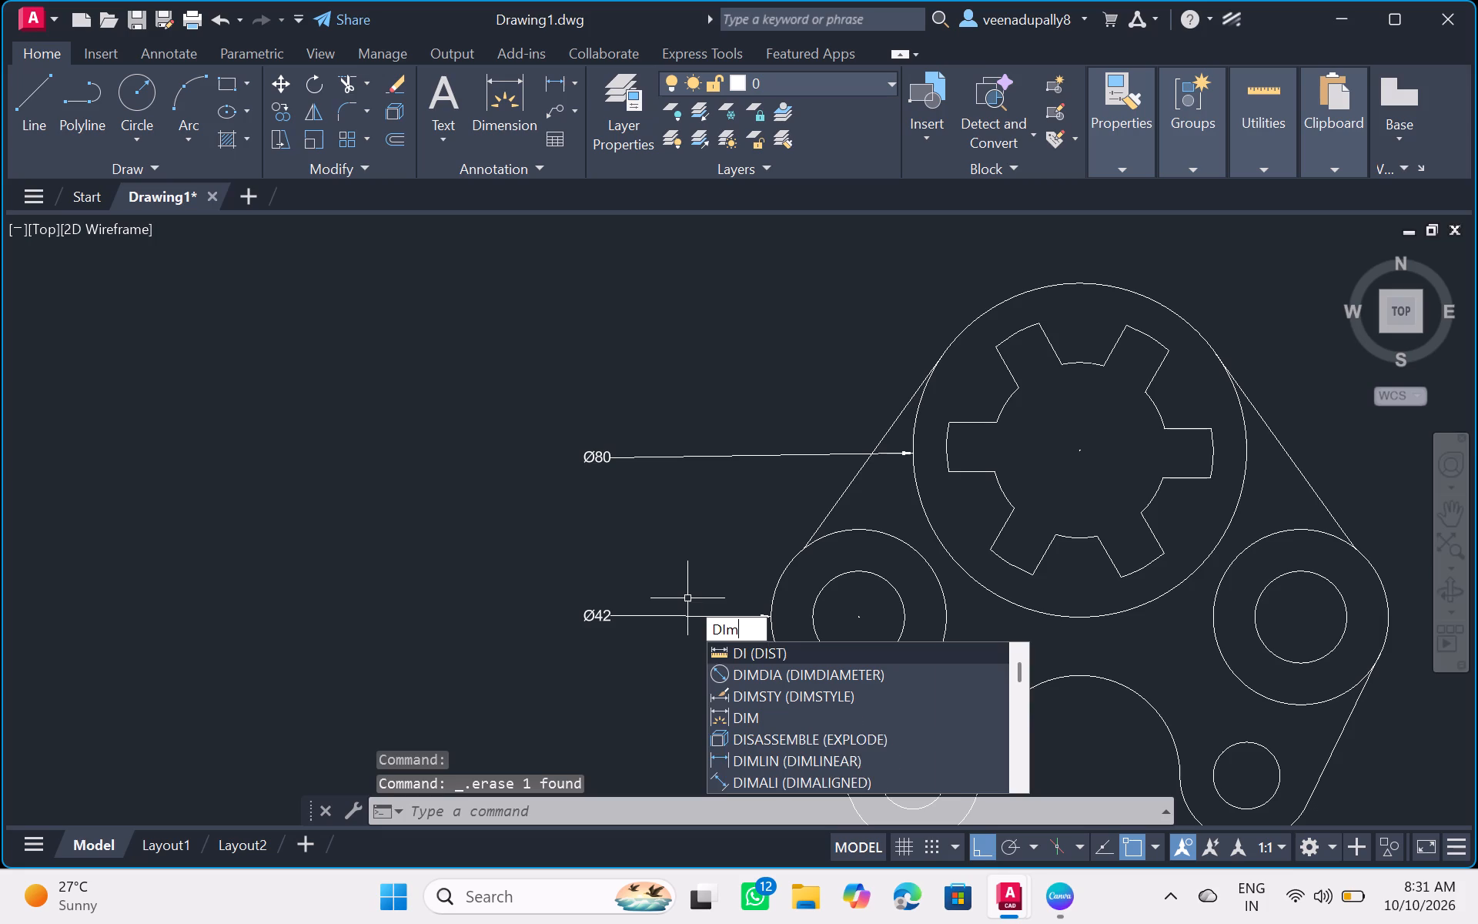
click(818, 671)
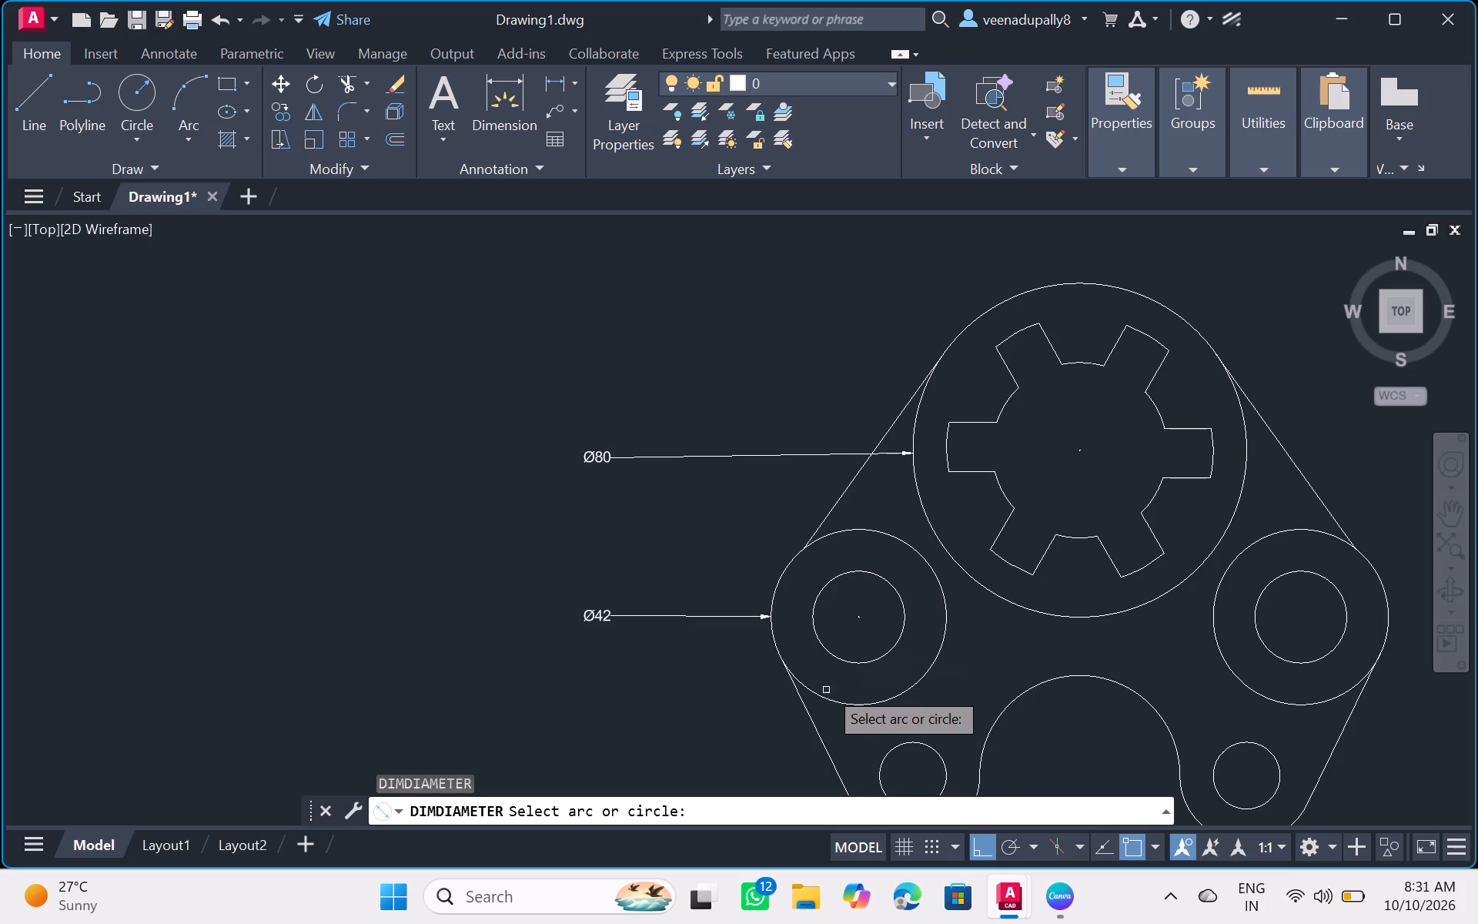
click(857, 662)
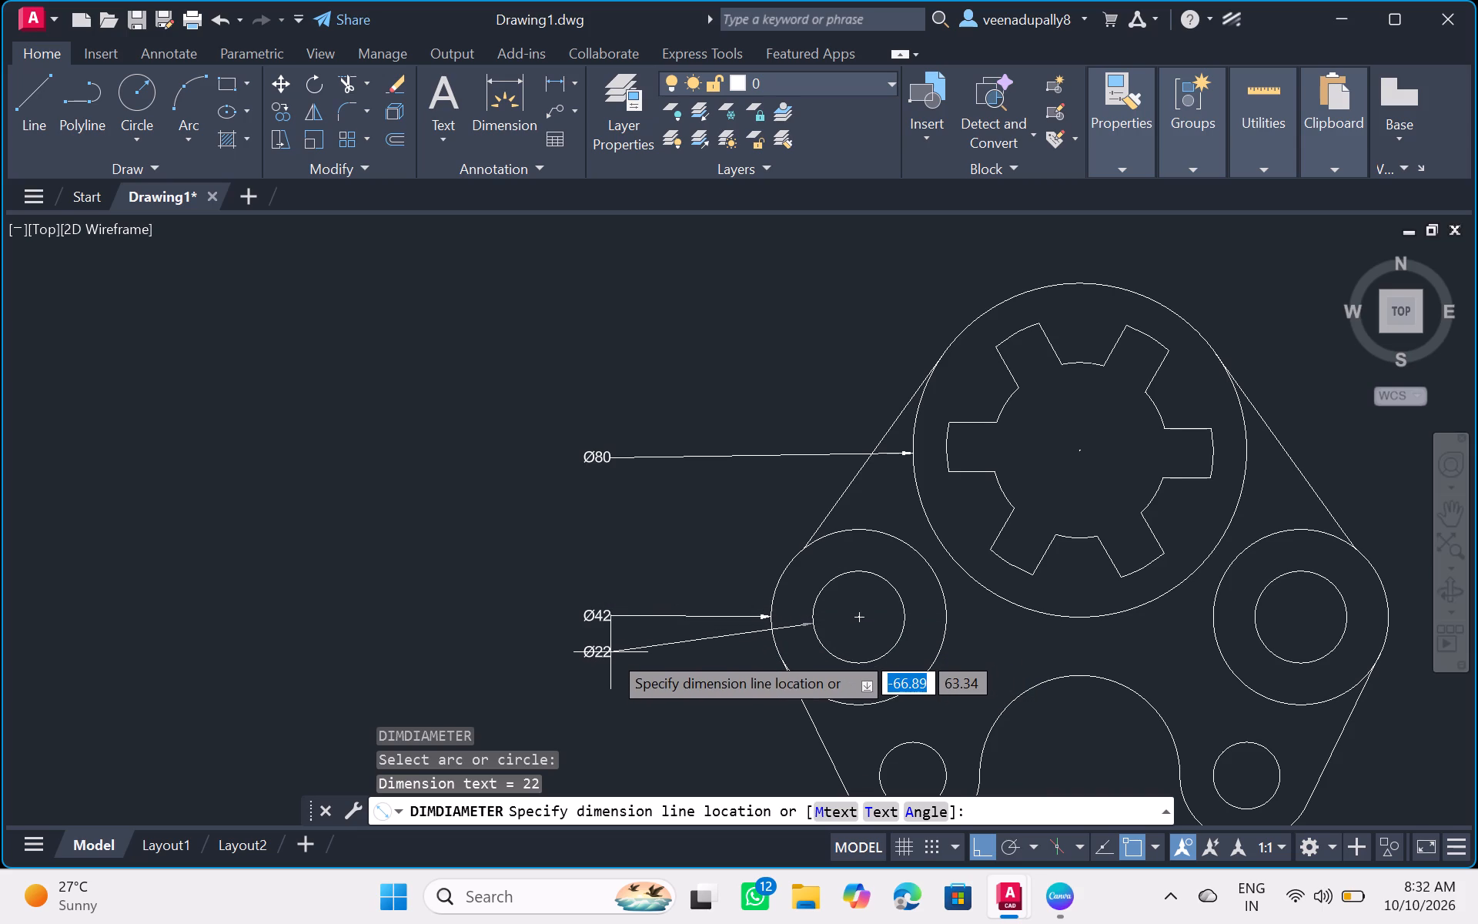
click(610, 652)
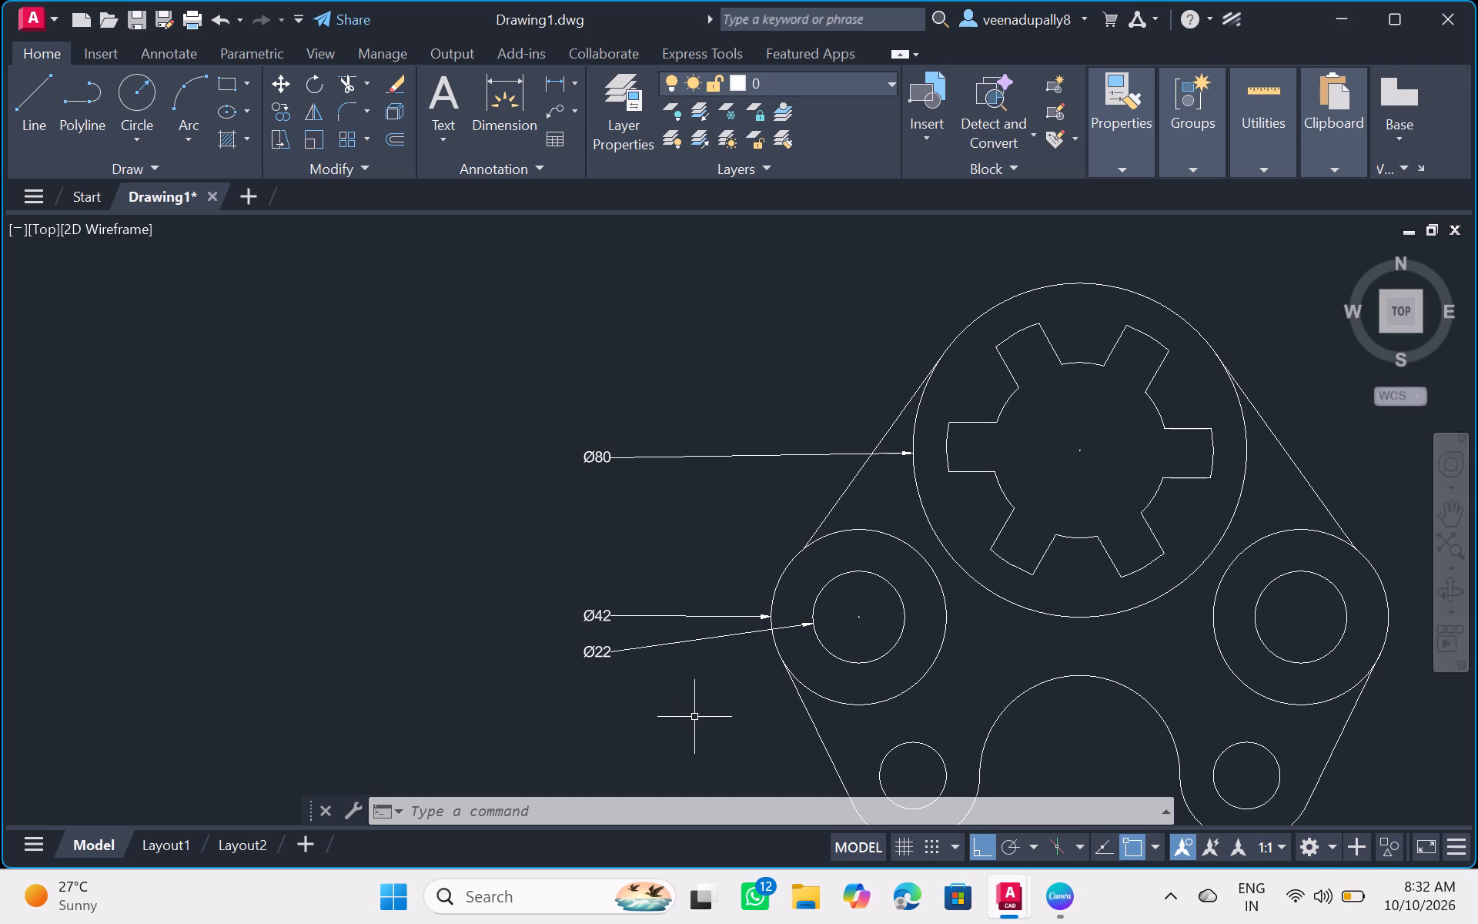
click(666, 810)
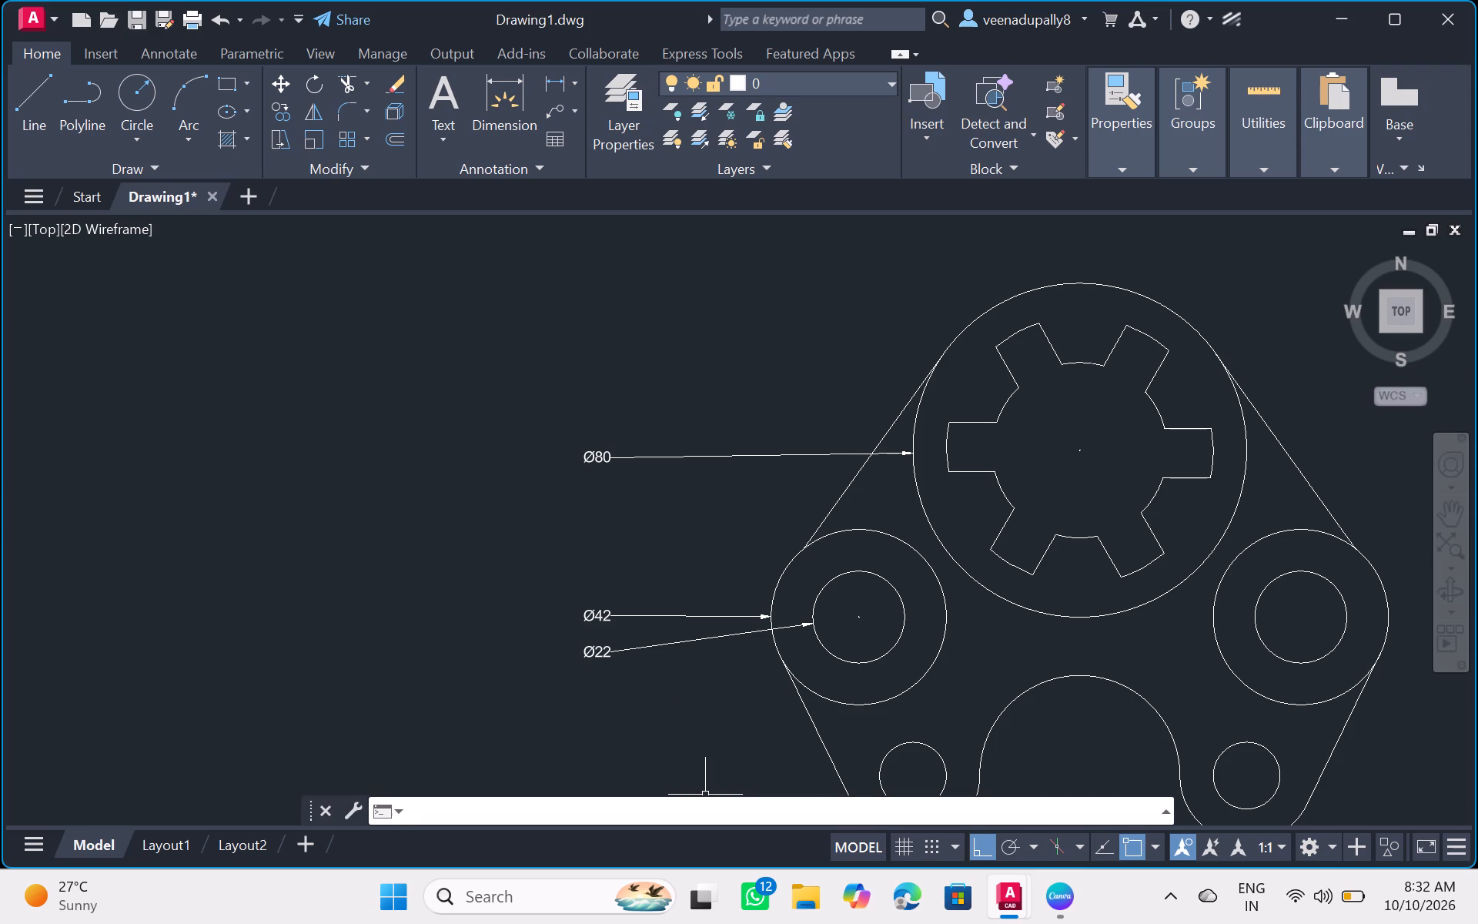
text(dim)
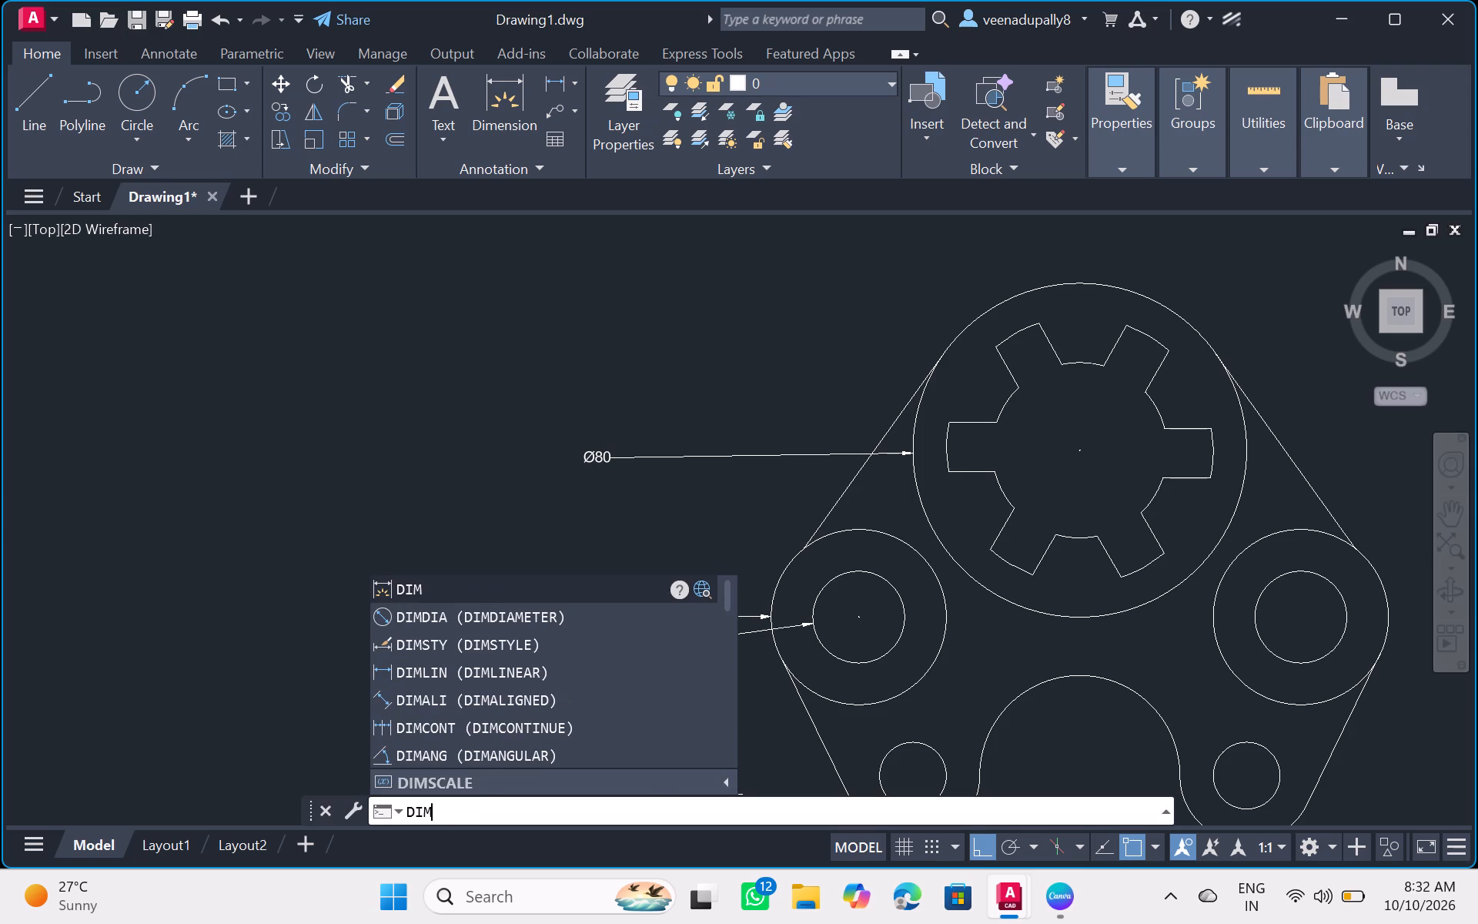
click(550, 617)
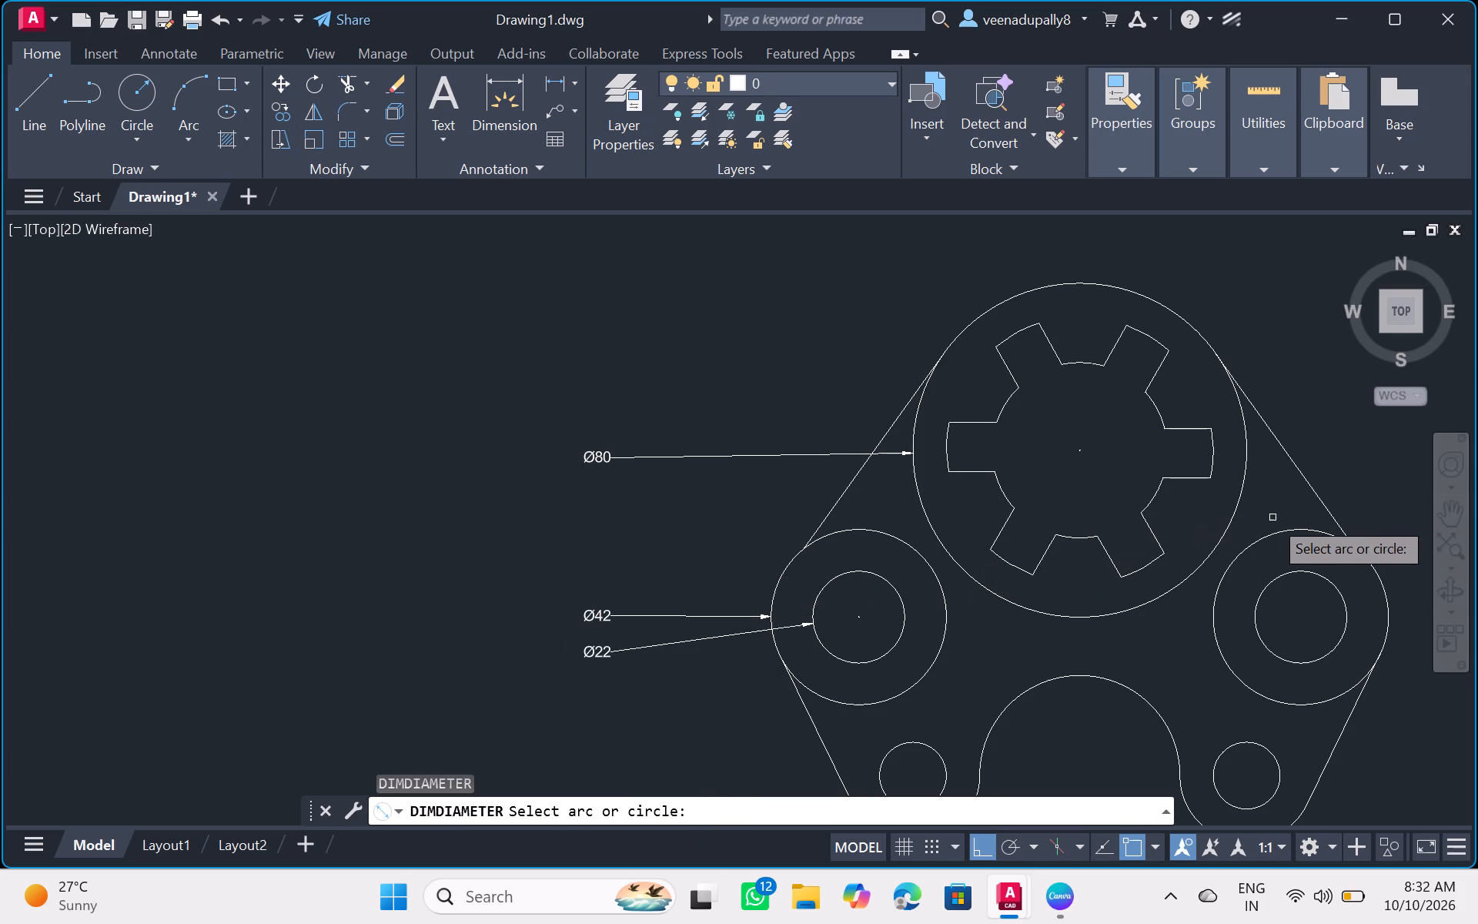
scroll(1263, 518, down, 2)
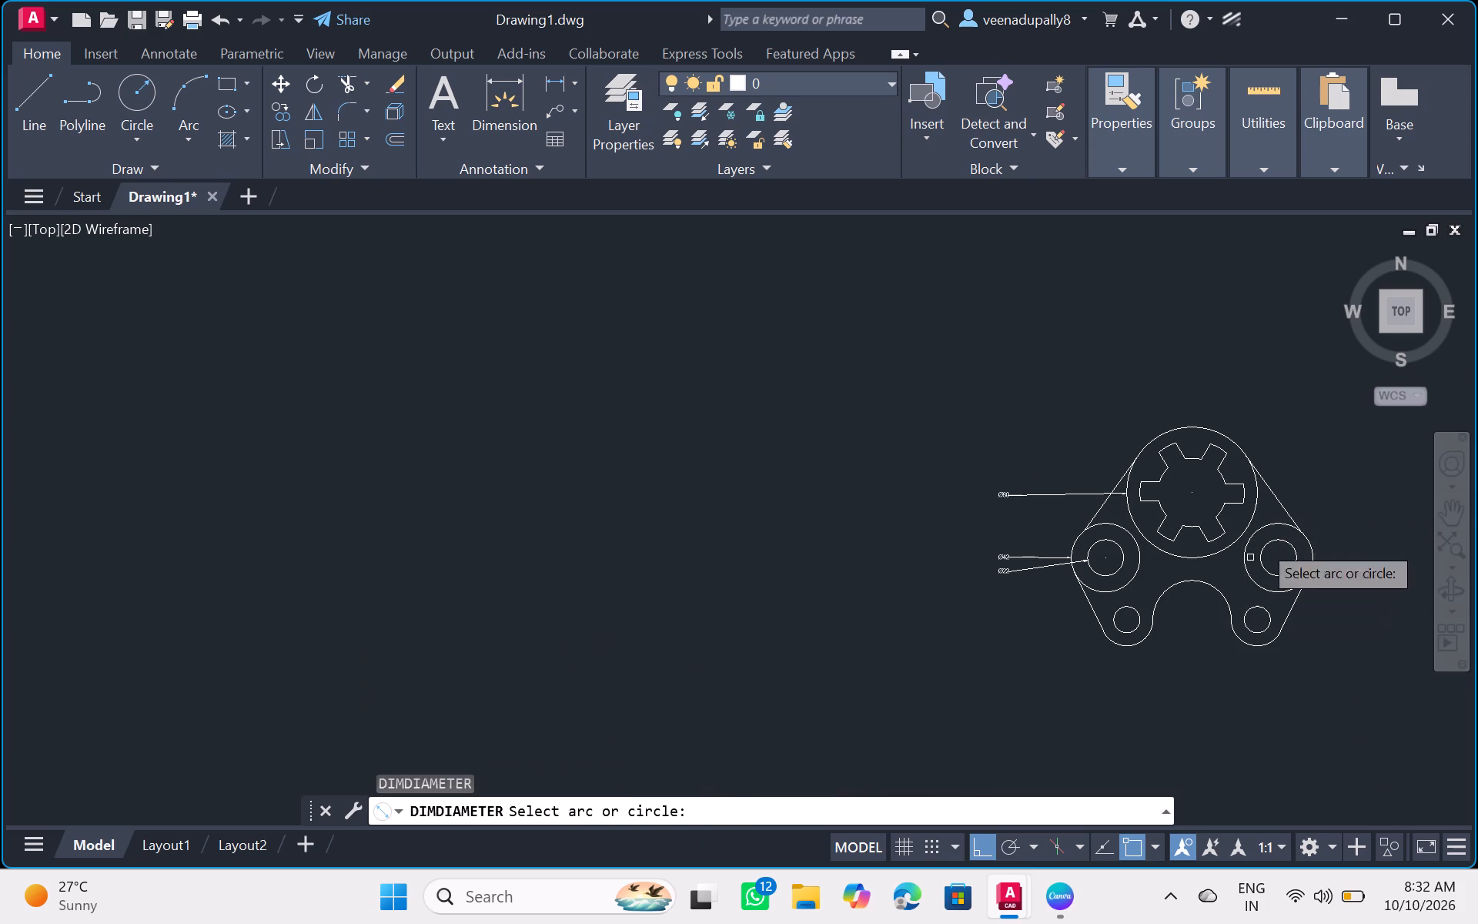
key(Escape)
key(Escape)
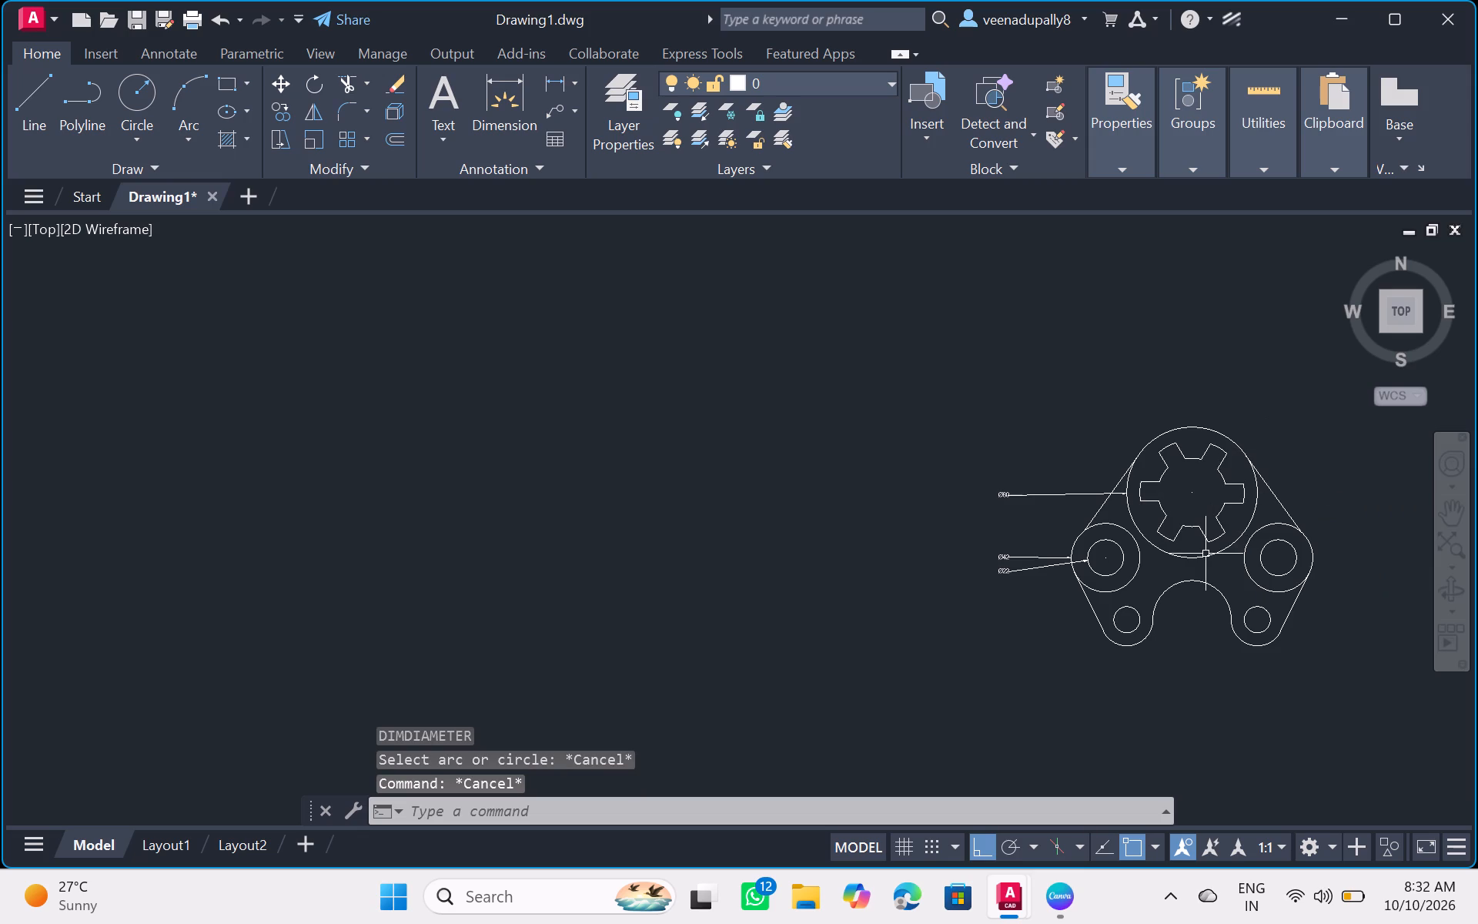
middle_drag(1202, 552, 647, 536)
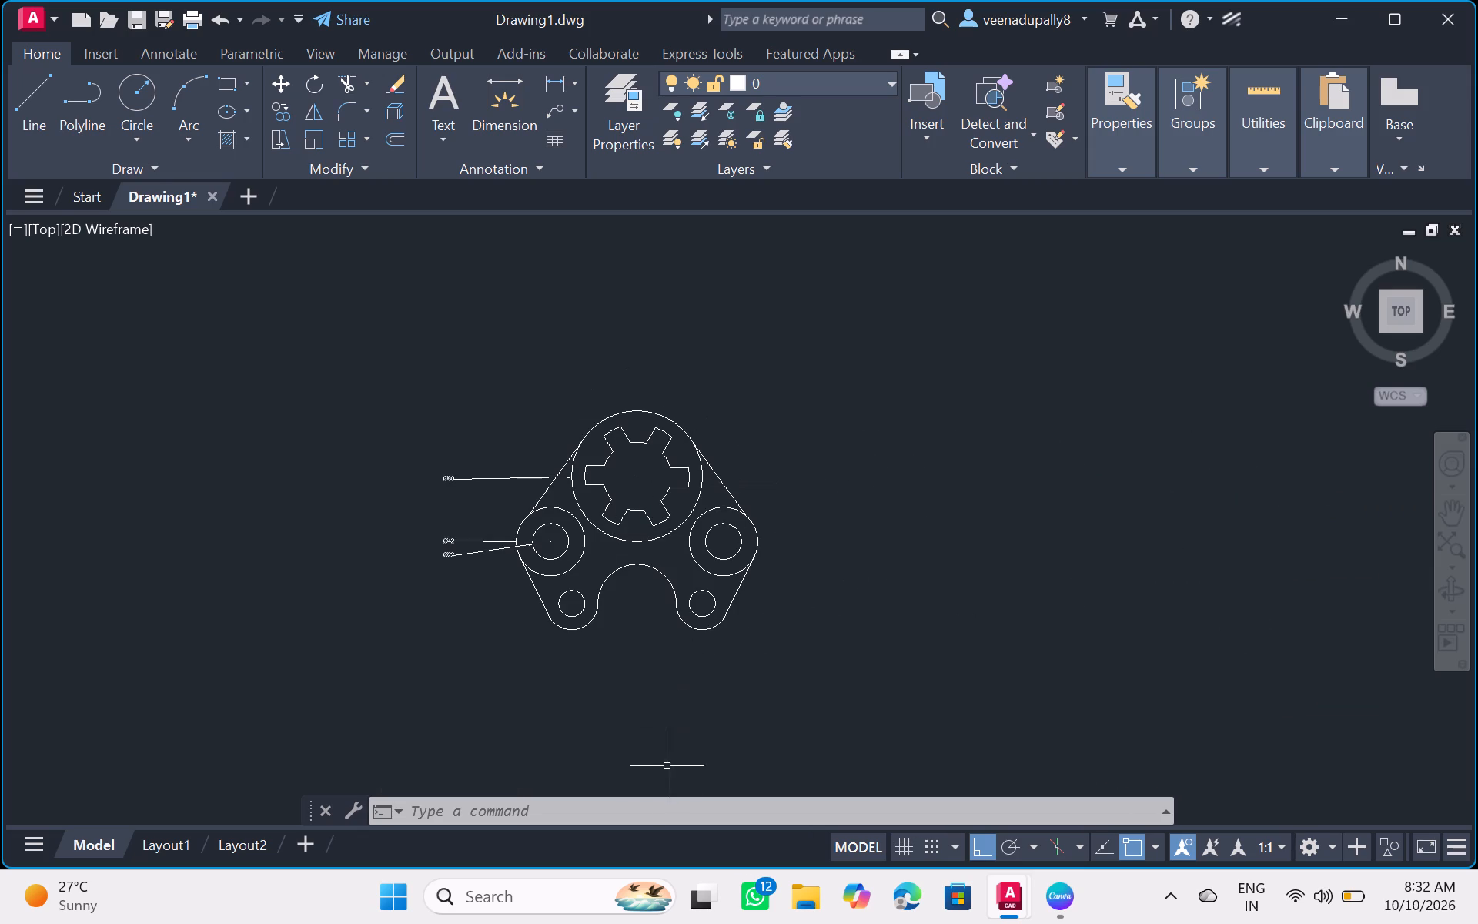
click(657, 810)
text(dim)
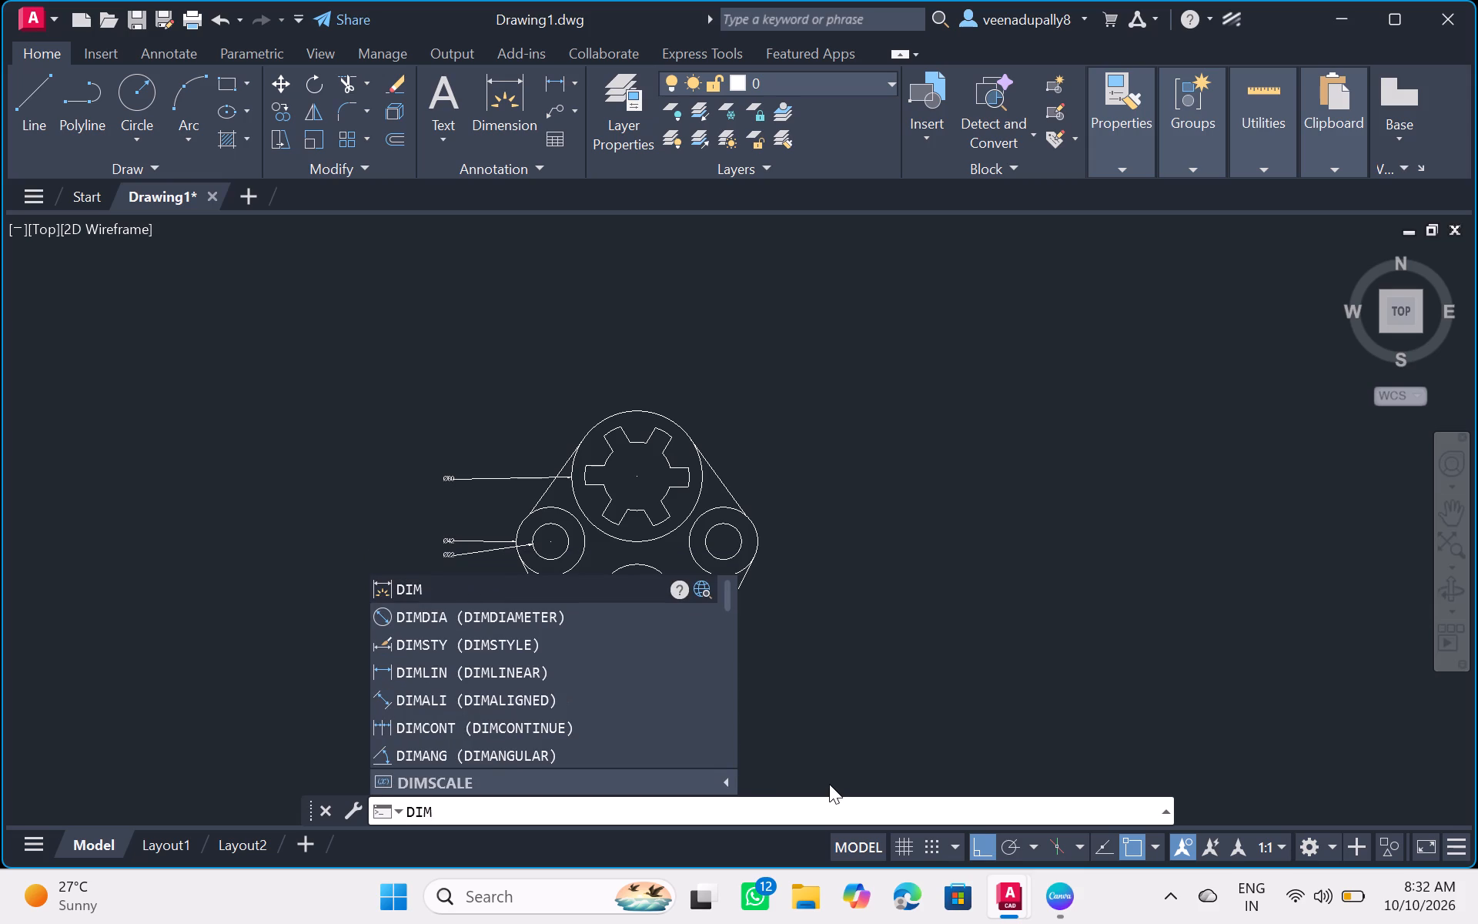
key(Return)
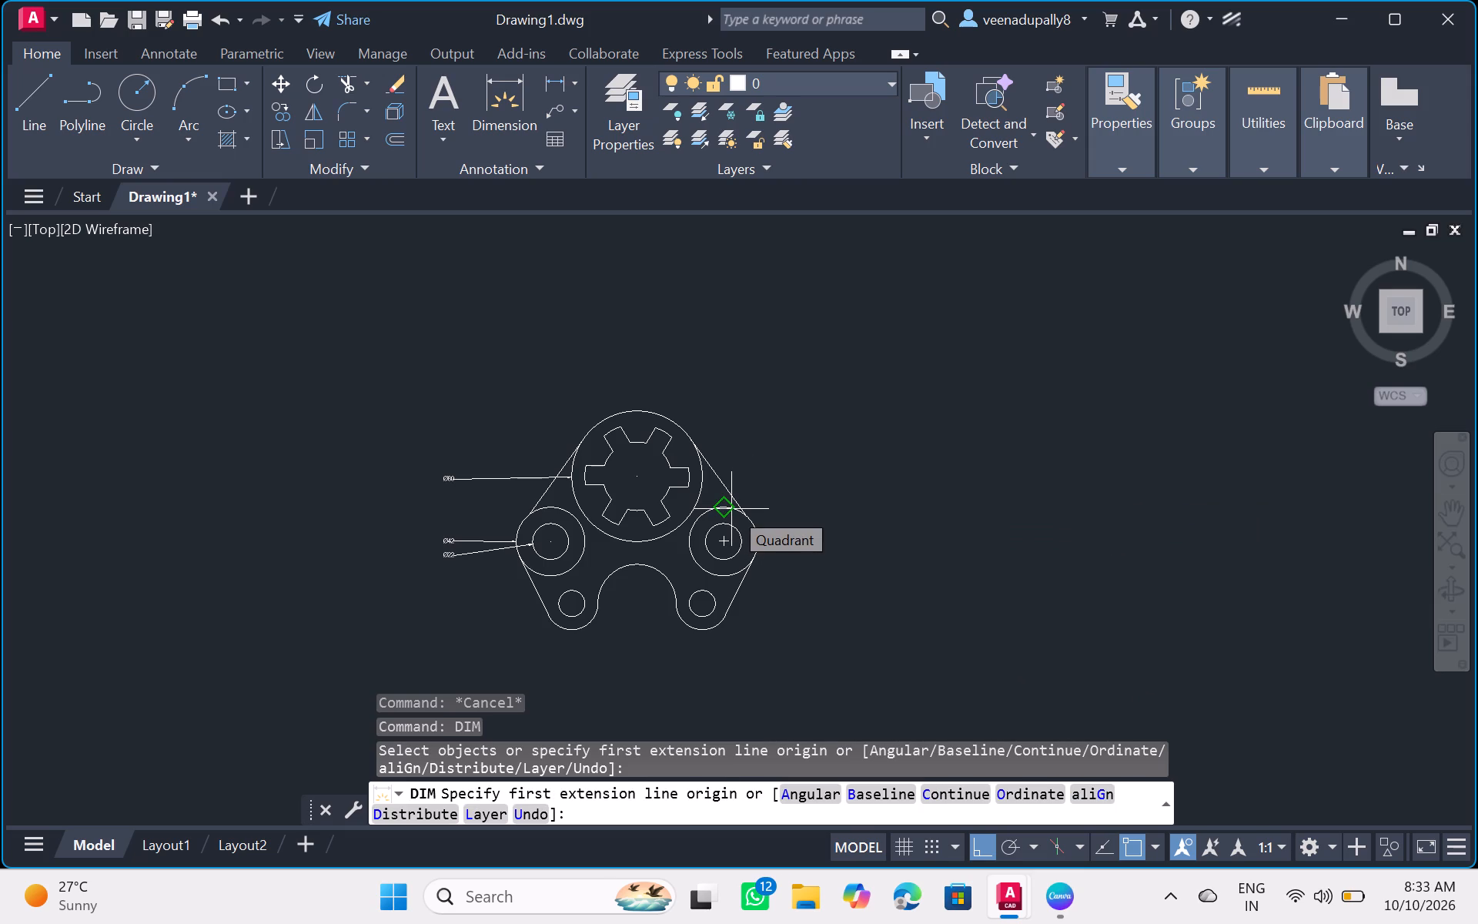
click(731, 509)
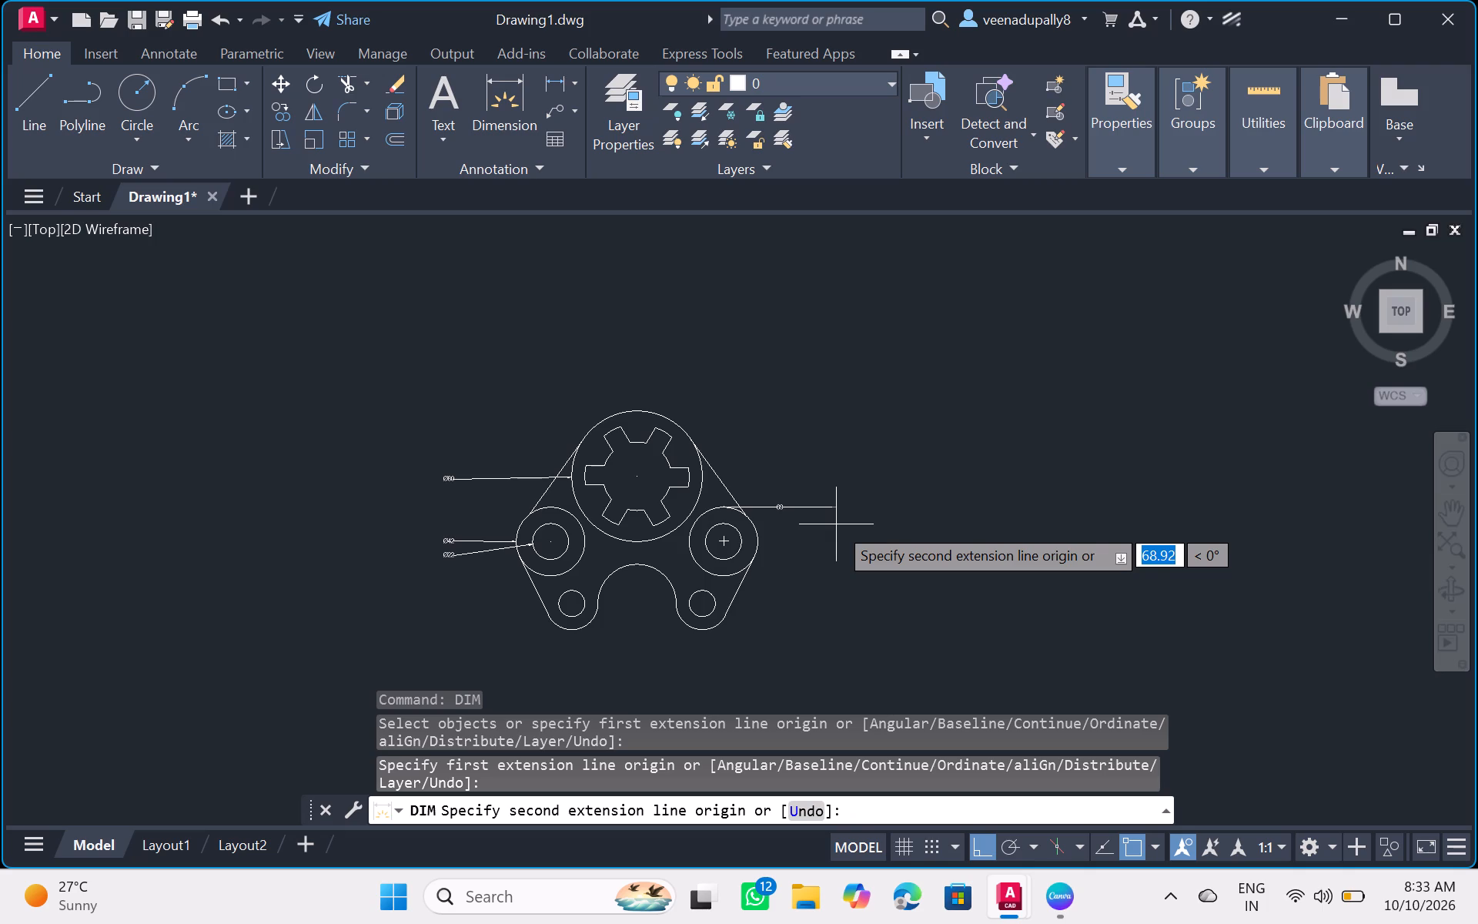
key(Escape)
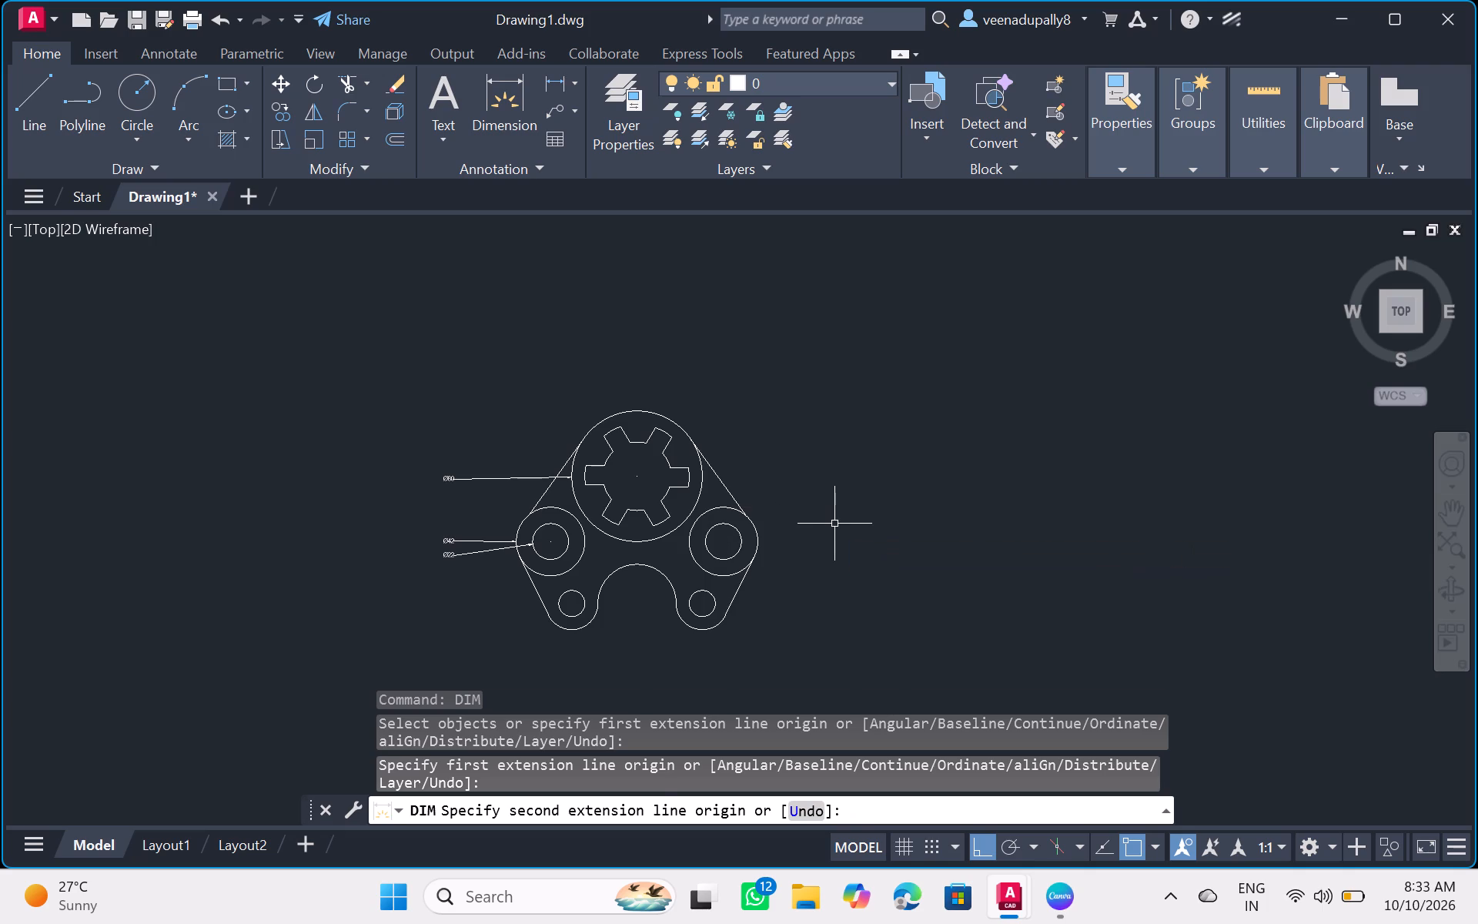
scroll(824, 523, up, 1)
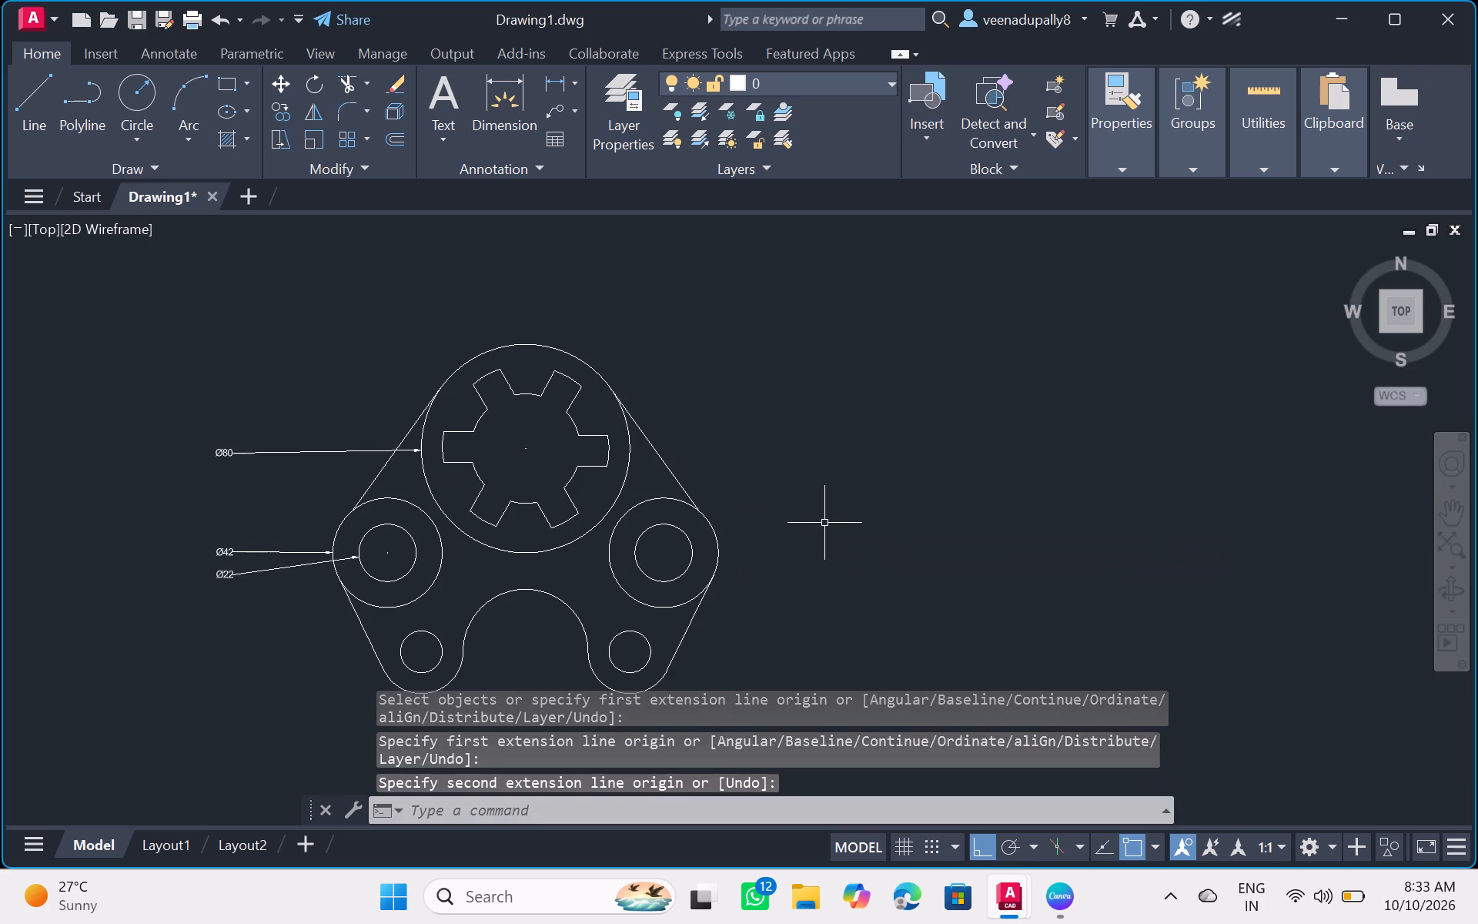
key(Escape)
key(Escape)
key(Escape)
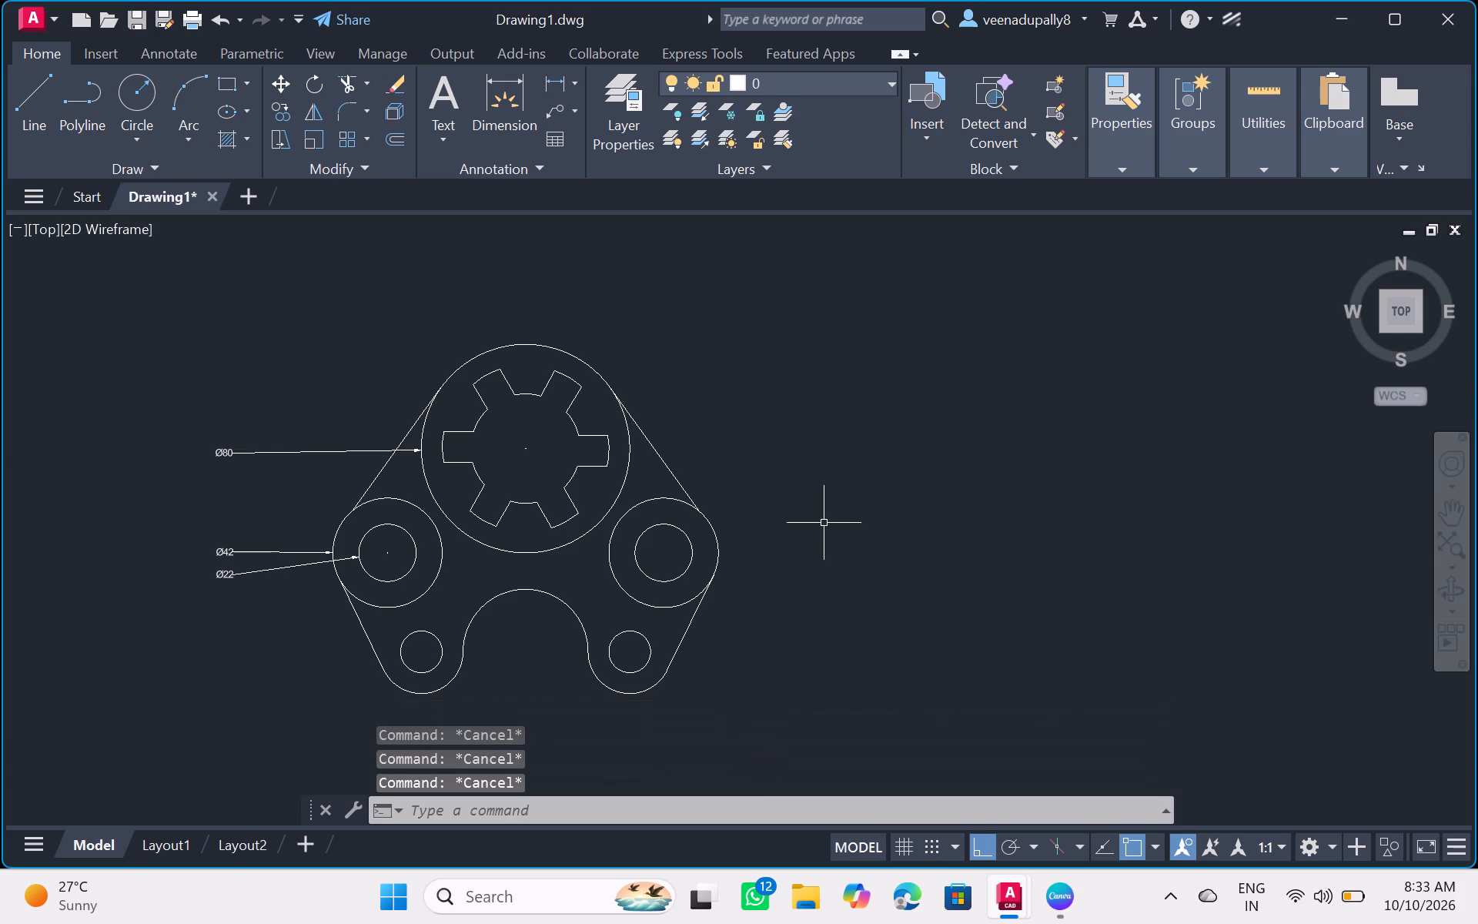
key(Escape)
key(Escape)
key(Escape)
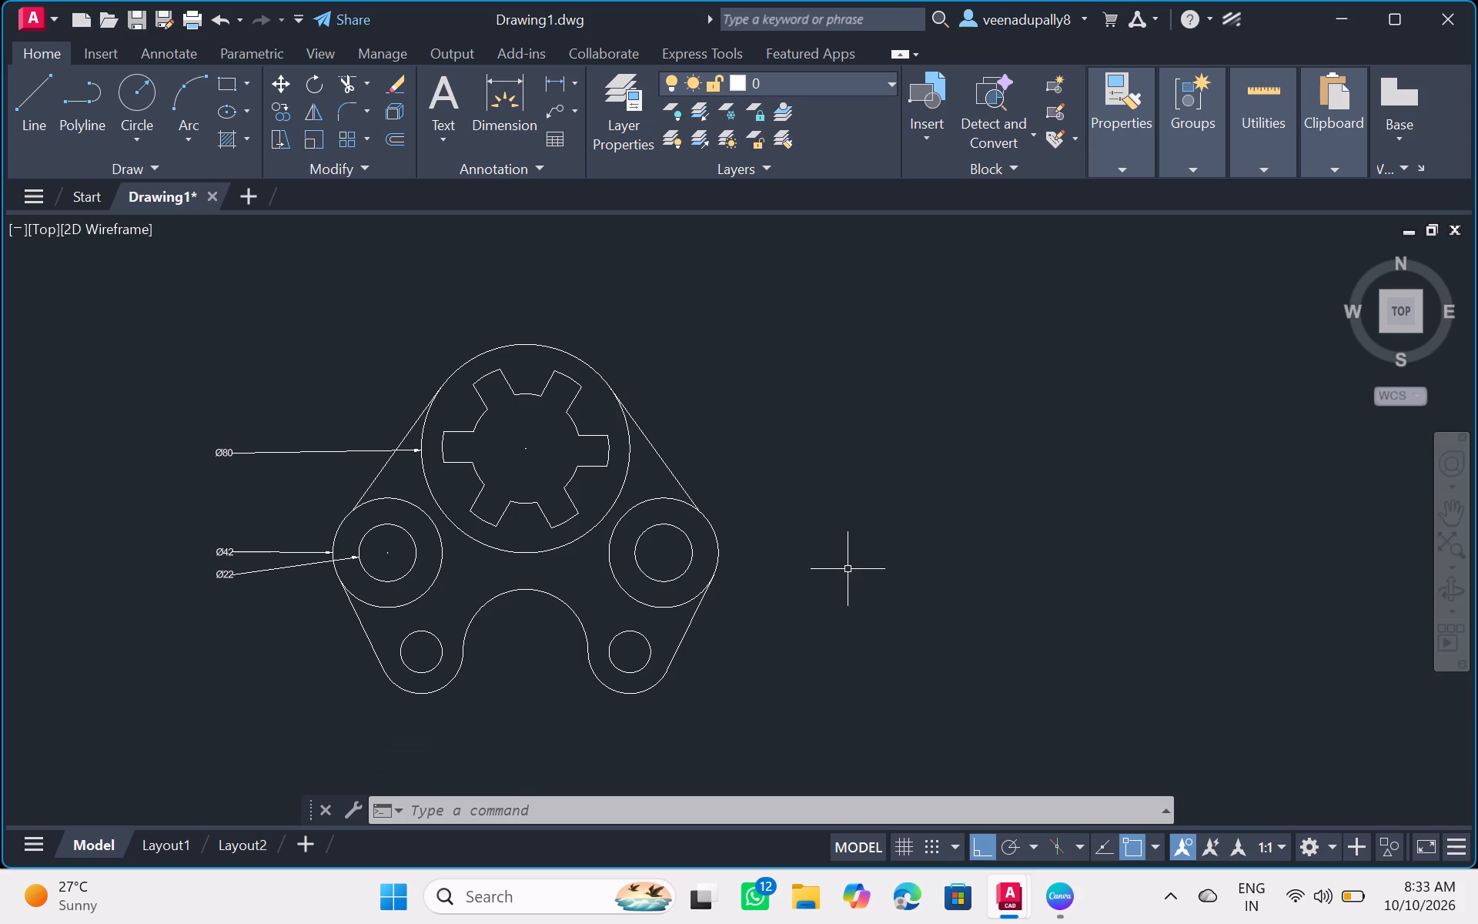
Add a diameter dimension to the outer circle of the right boss, placing its text well right of the figure.
click(677, 497)
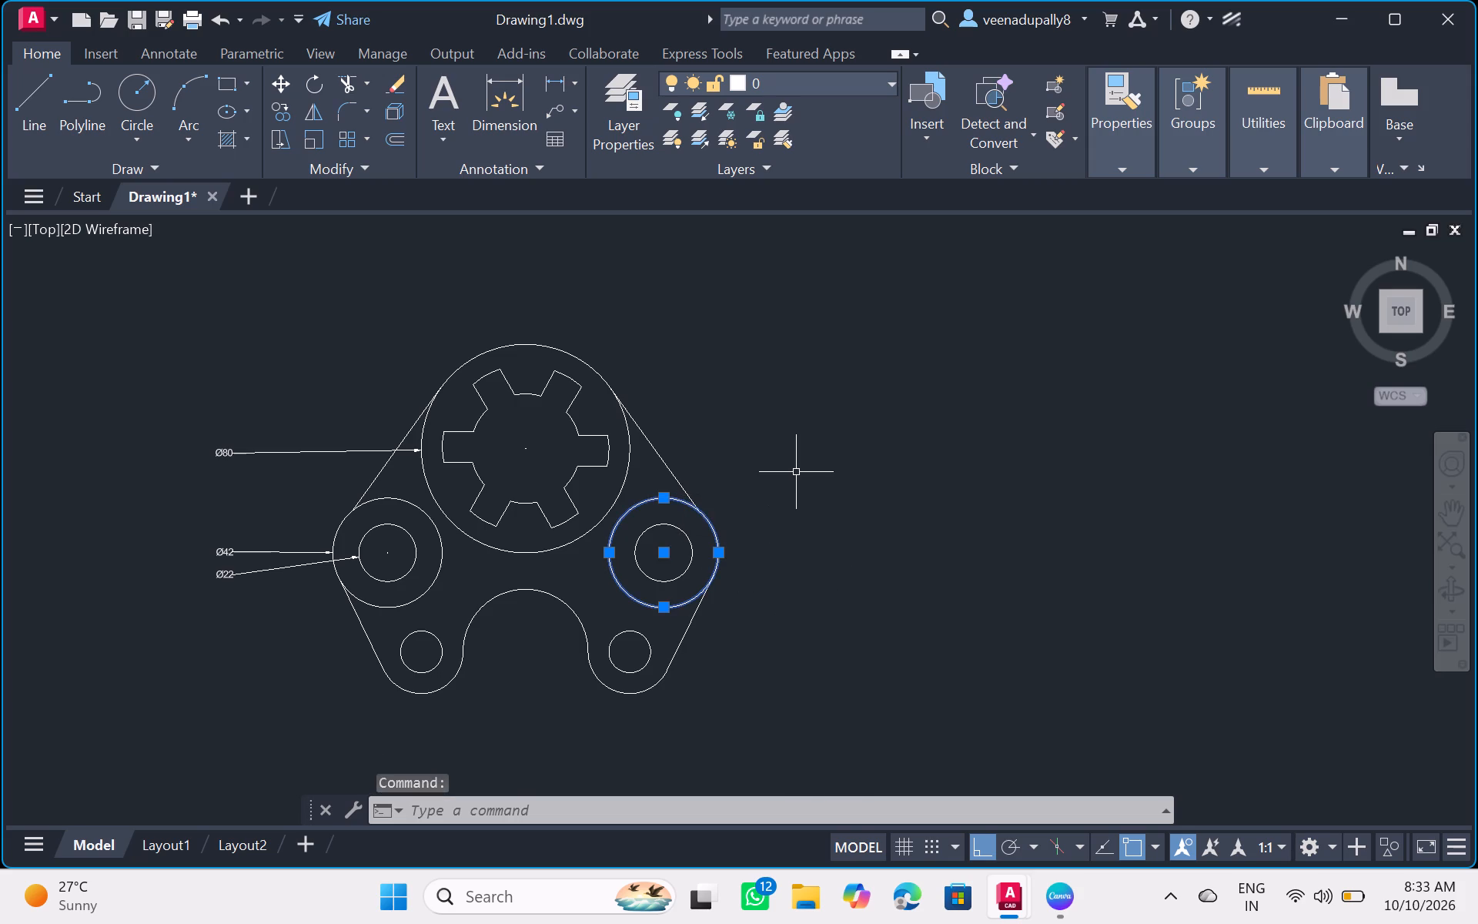
key(d)
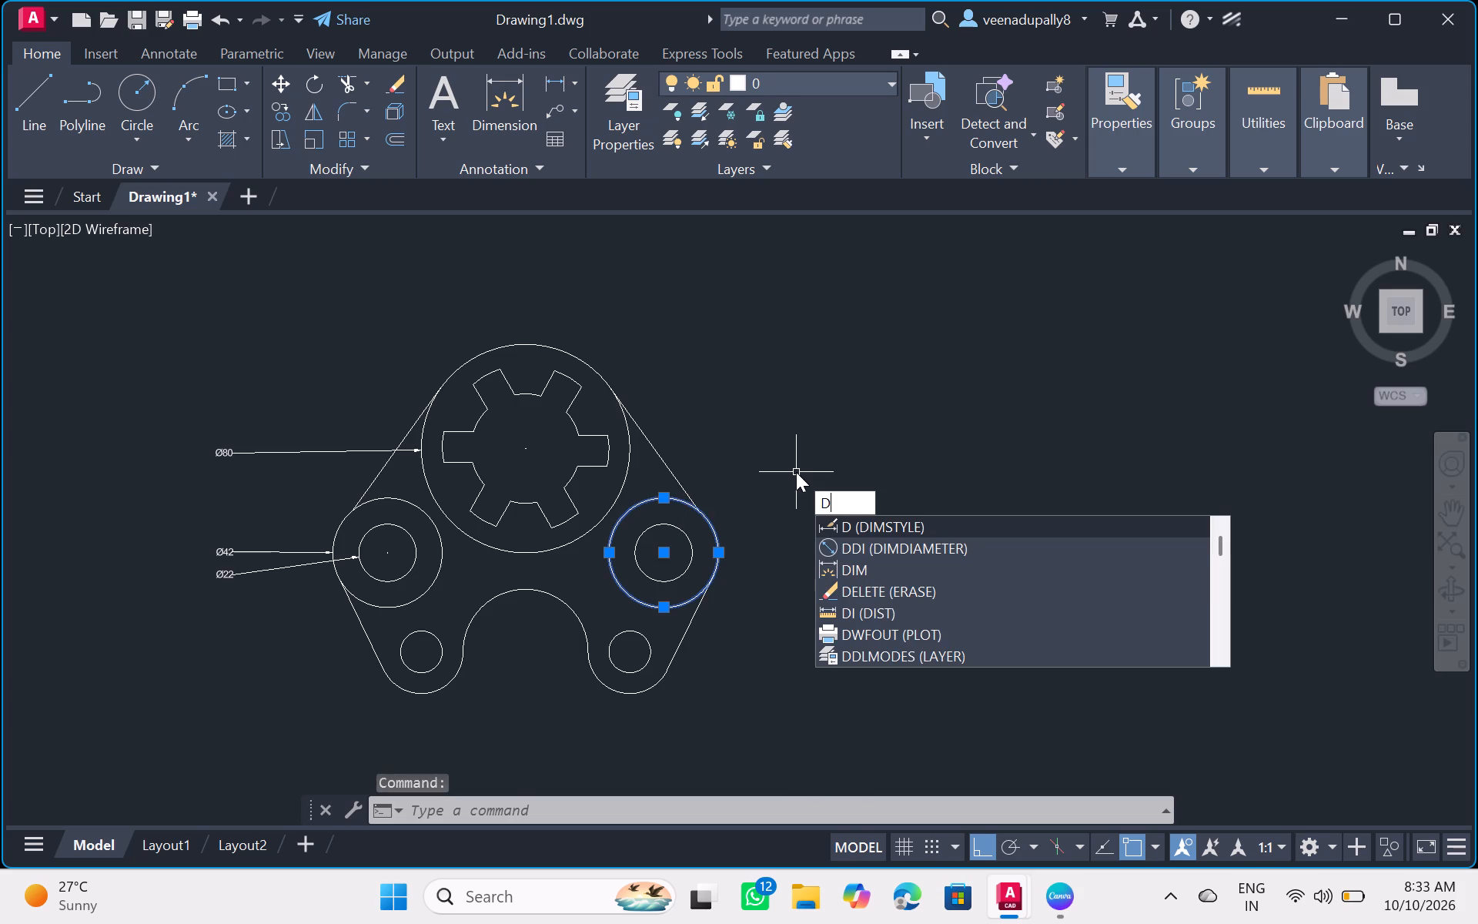
click(875, 544)
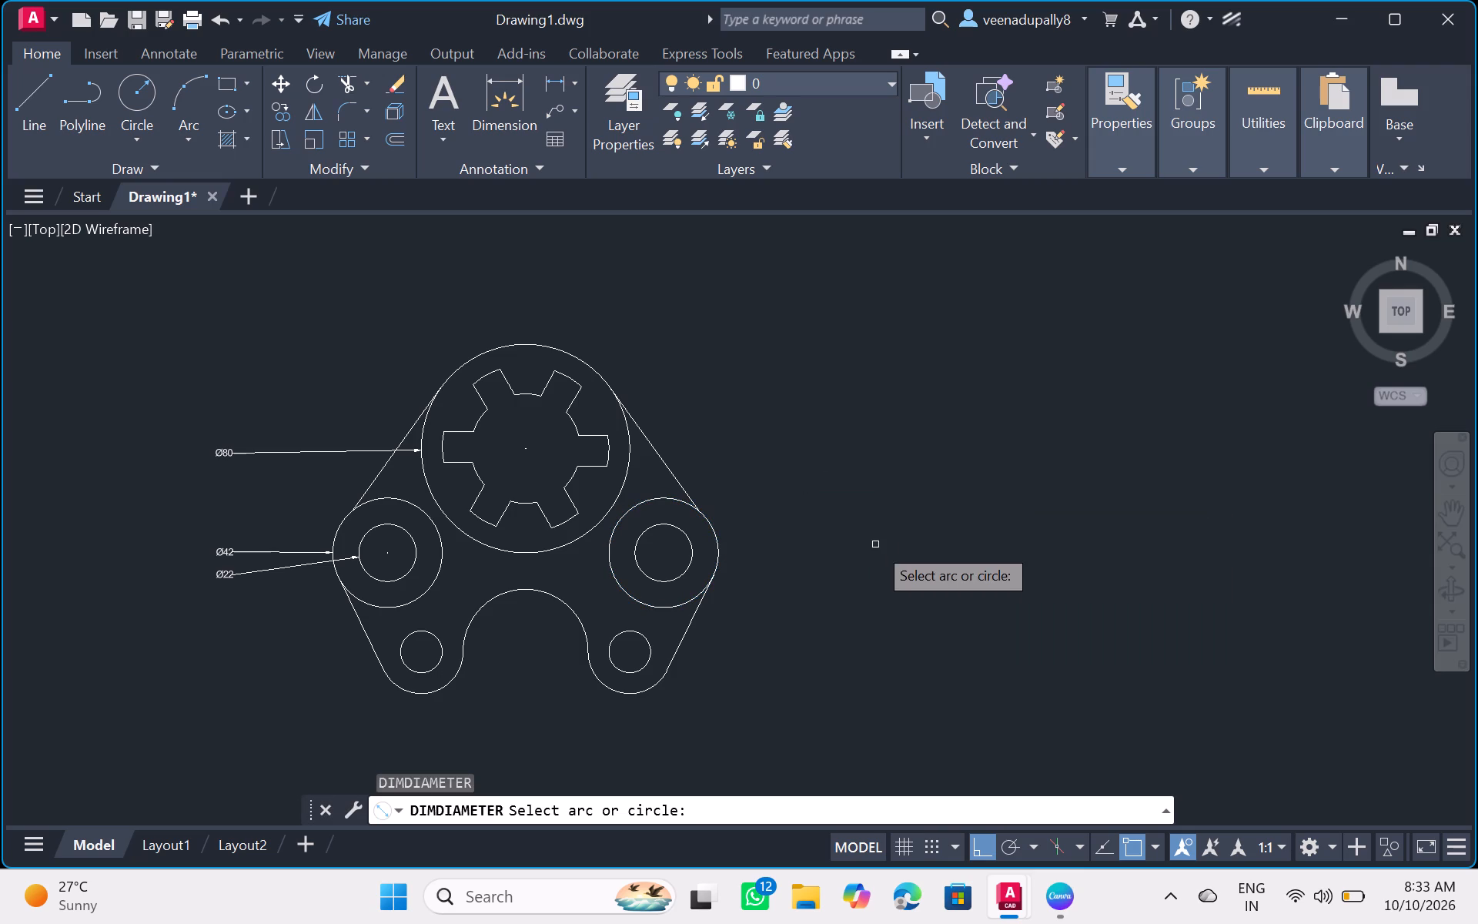
click(664, 499)
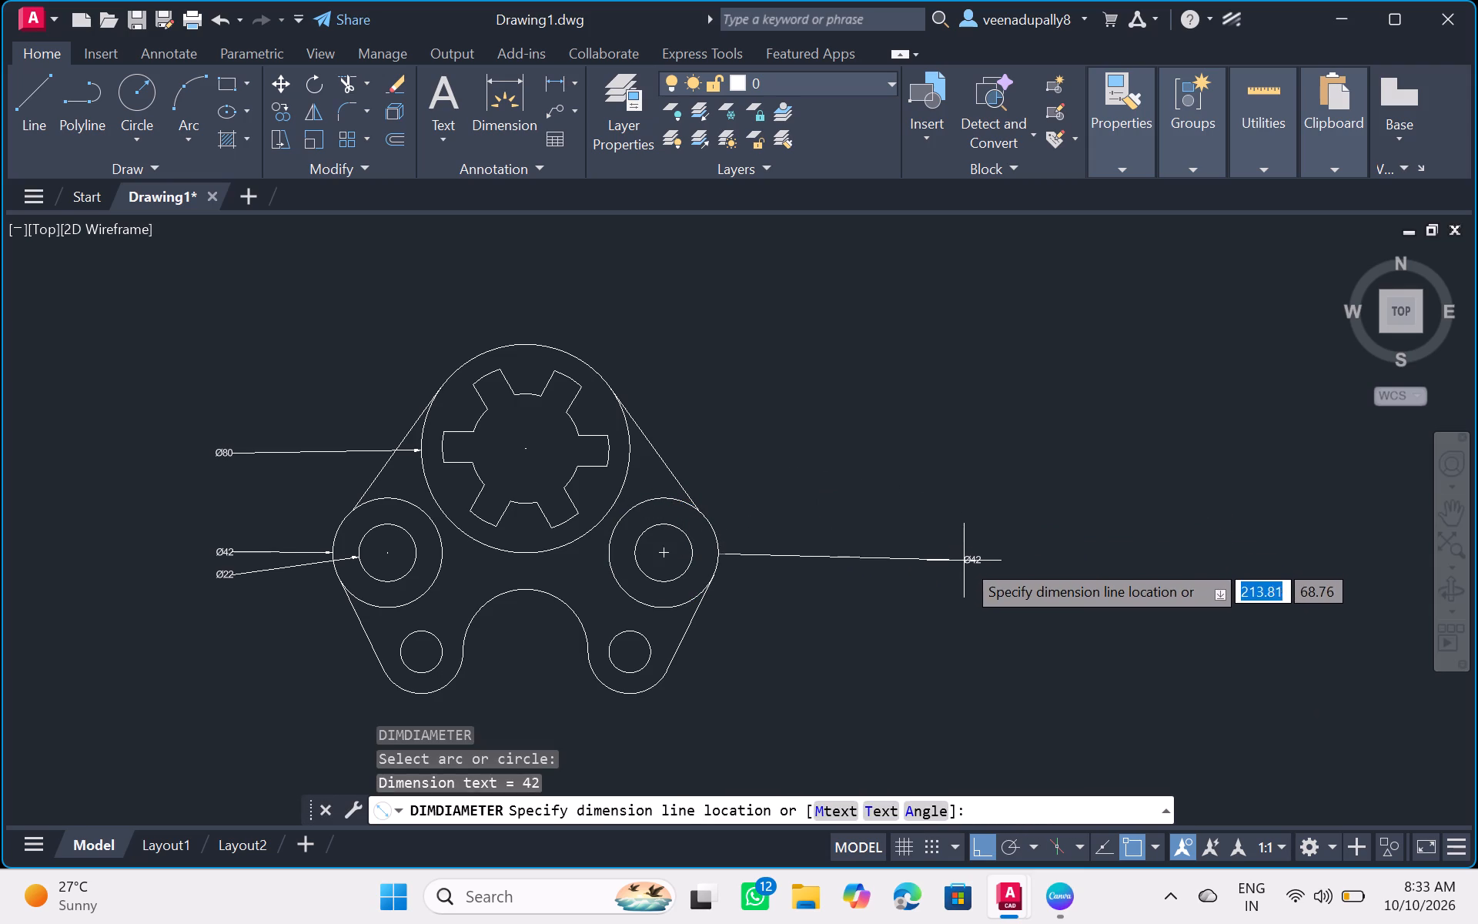
click(965, 560)
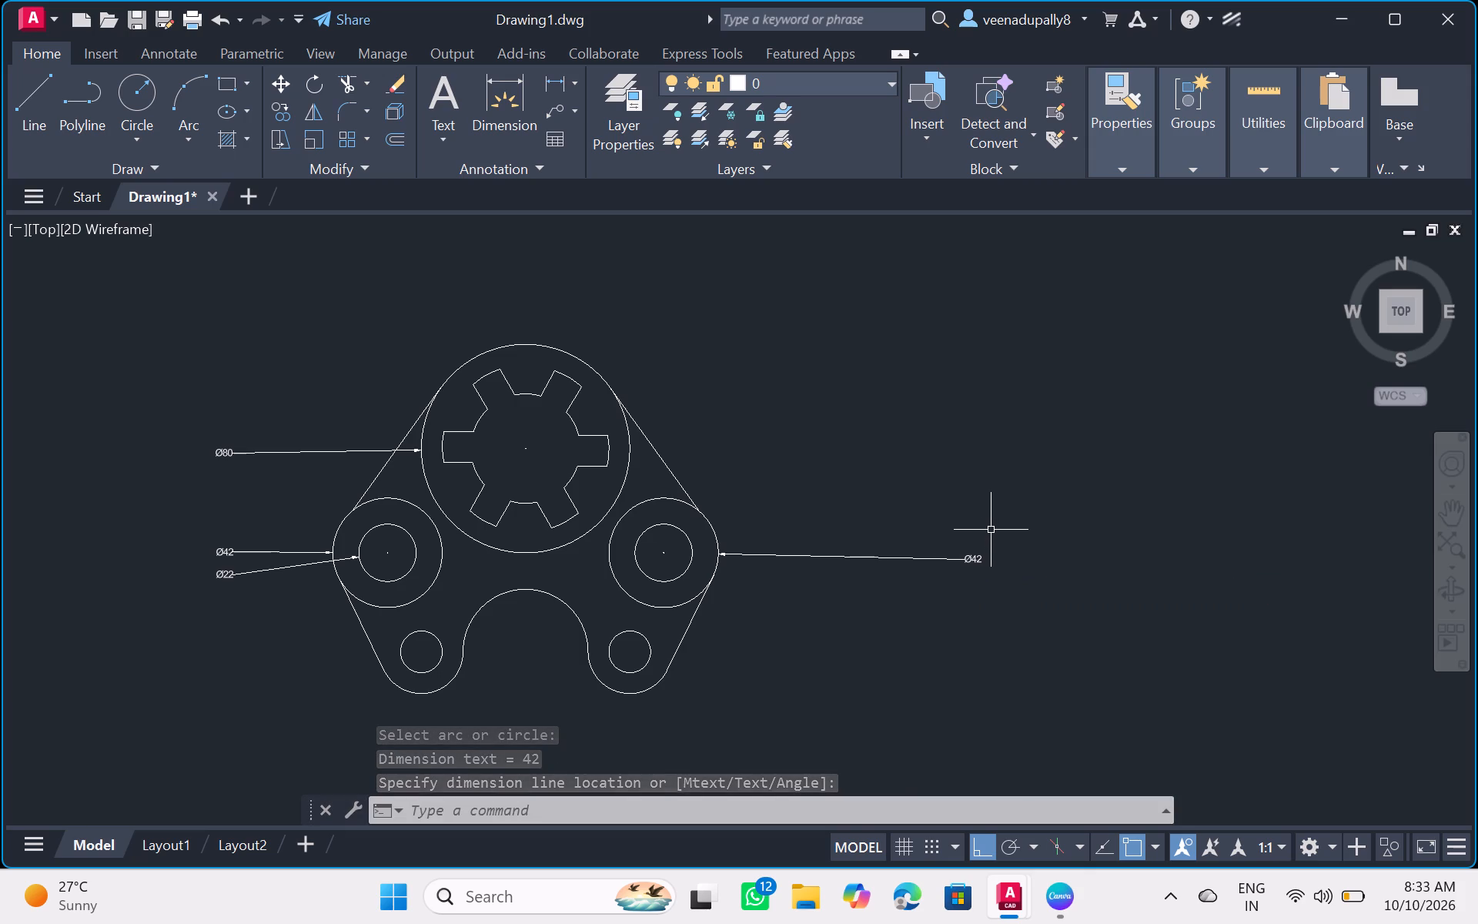
Add a diameter dimension to the right boss's inner circle, placing its text right of the figure, slightly above the Ø42 dimension line.
click(683, 574)
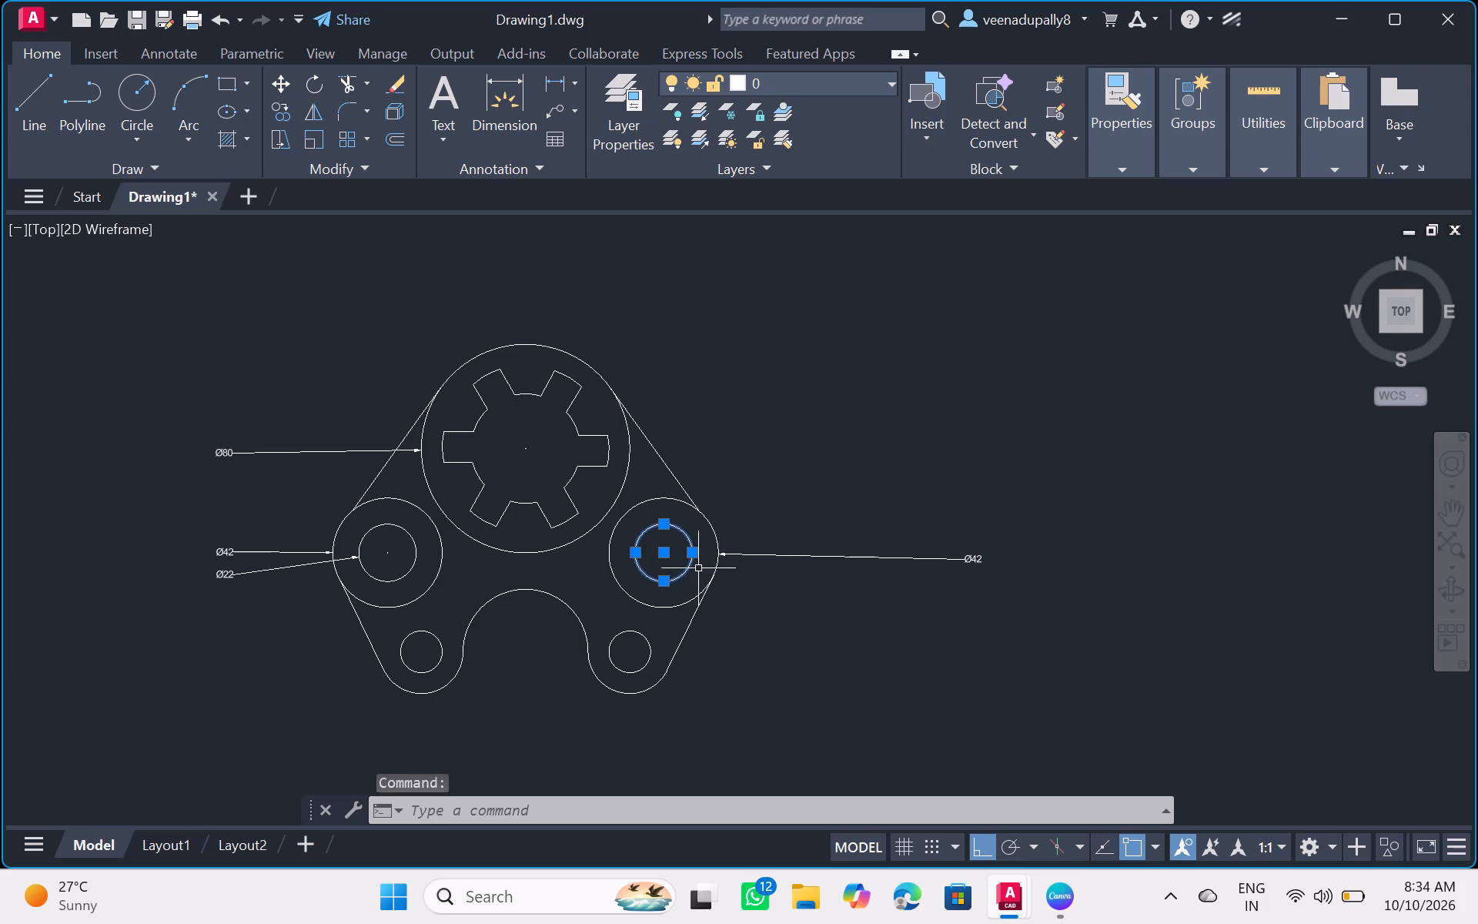
text(dim)
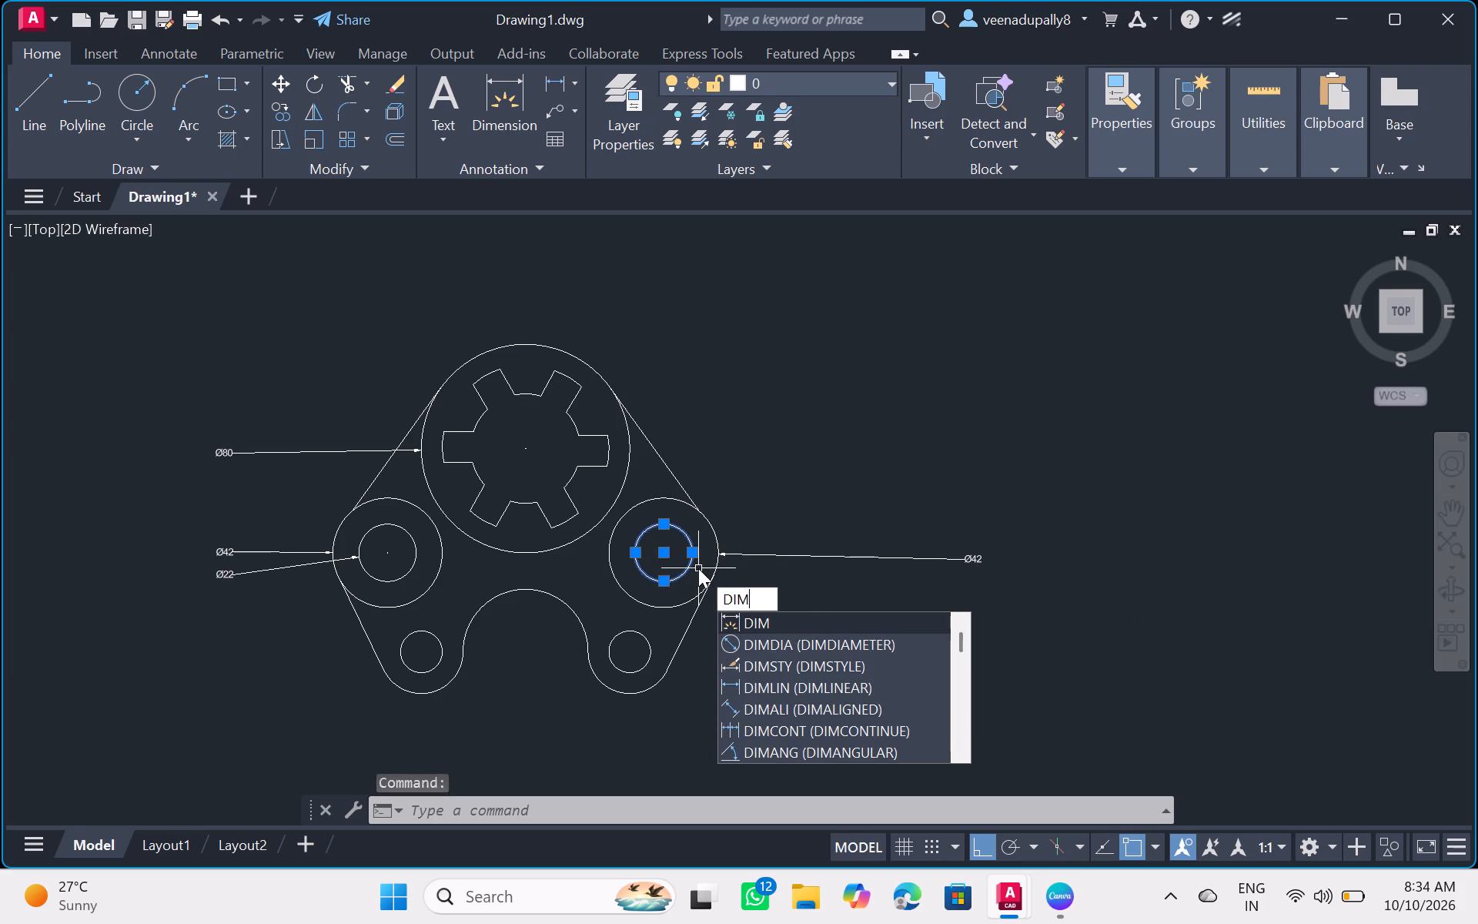
click(811, 642)
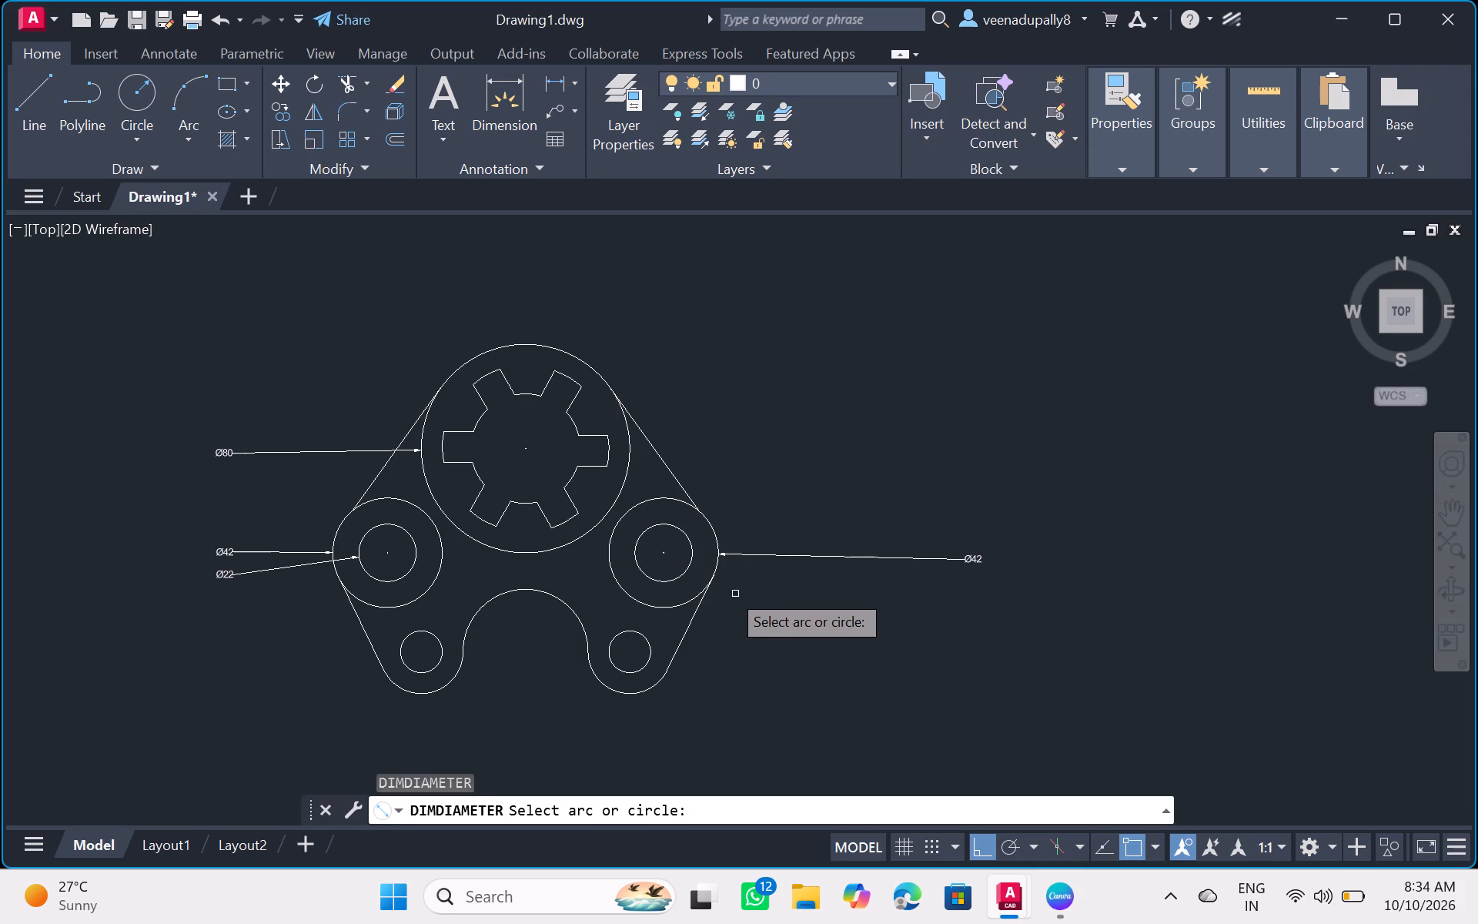
click(678, 576)
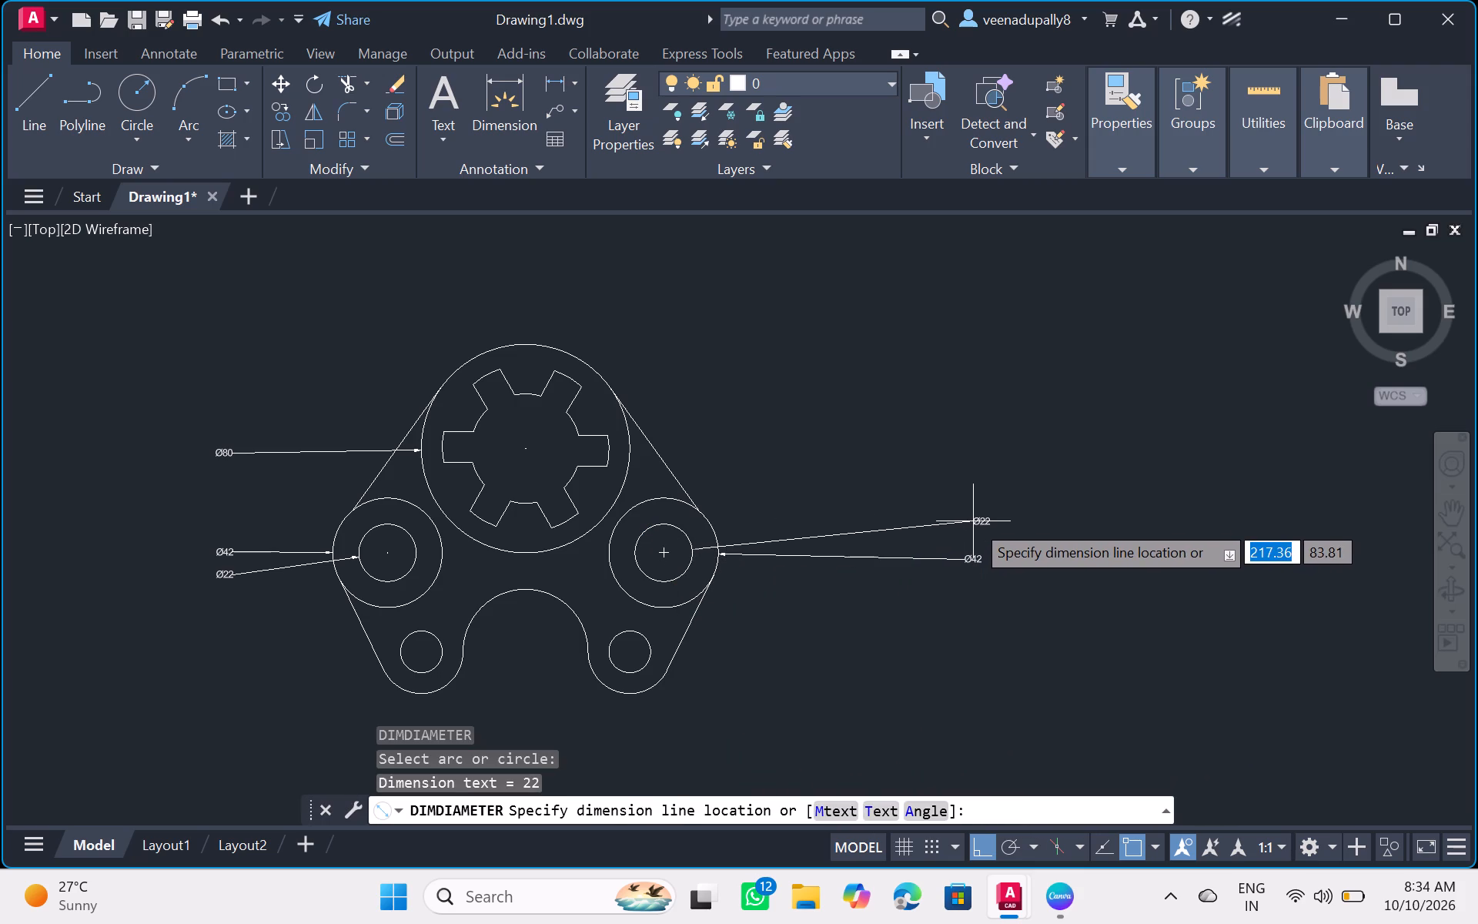
click(901, 536)
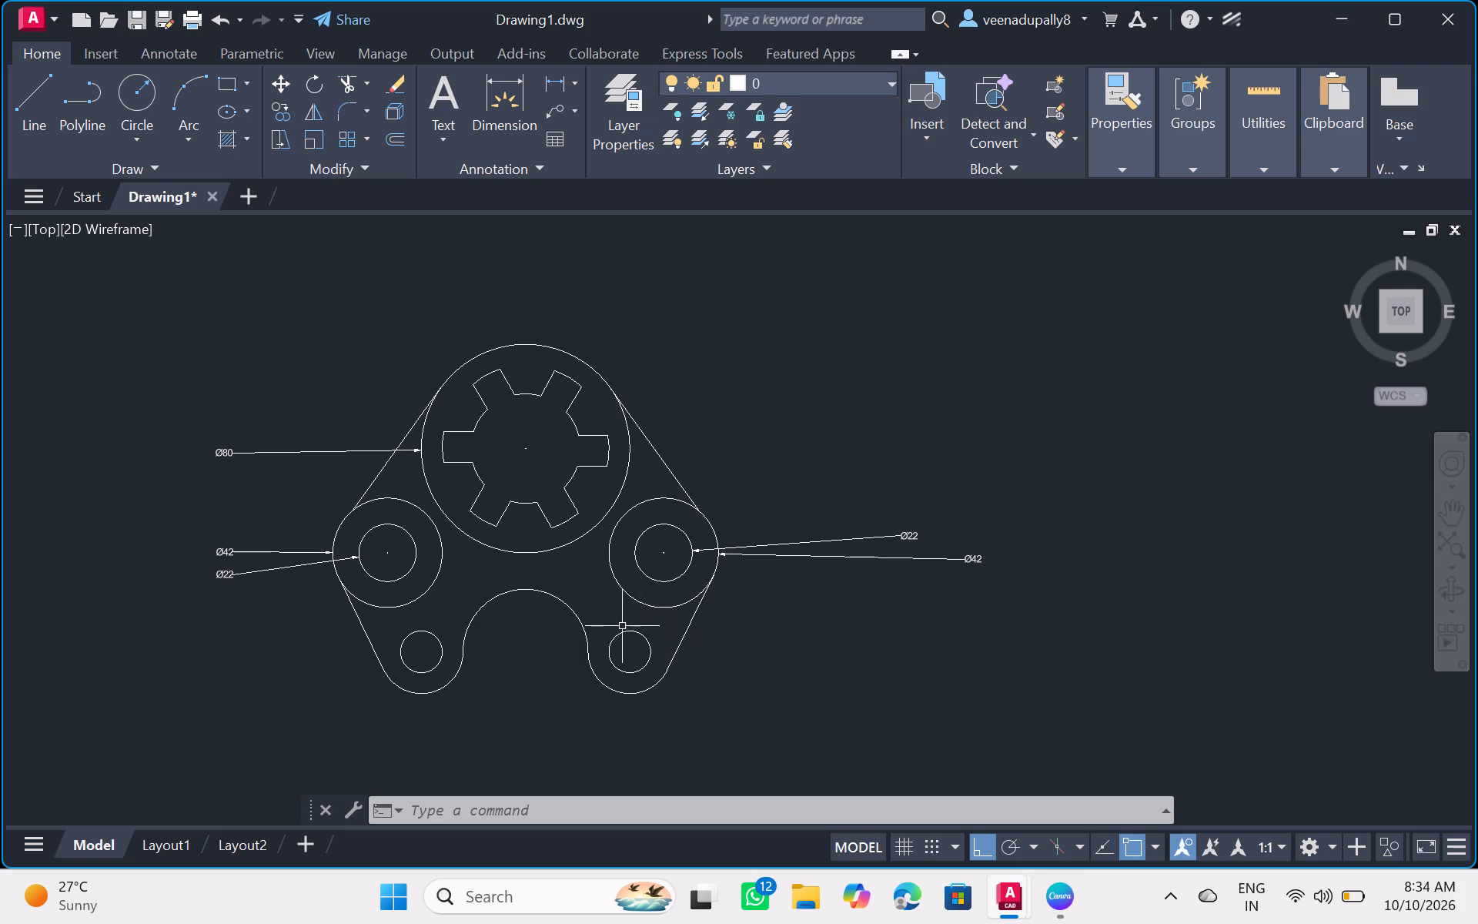
Add a diameter dimension to the lower right small hole, placing its text level with the hole, right of the figure.
click(430, 631)
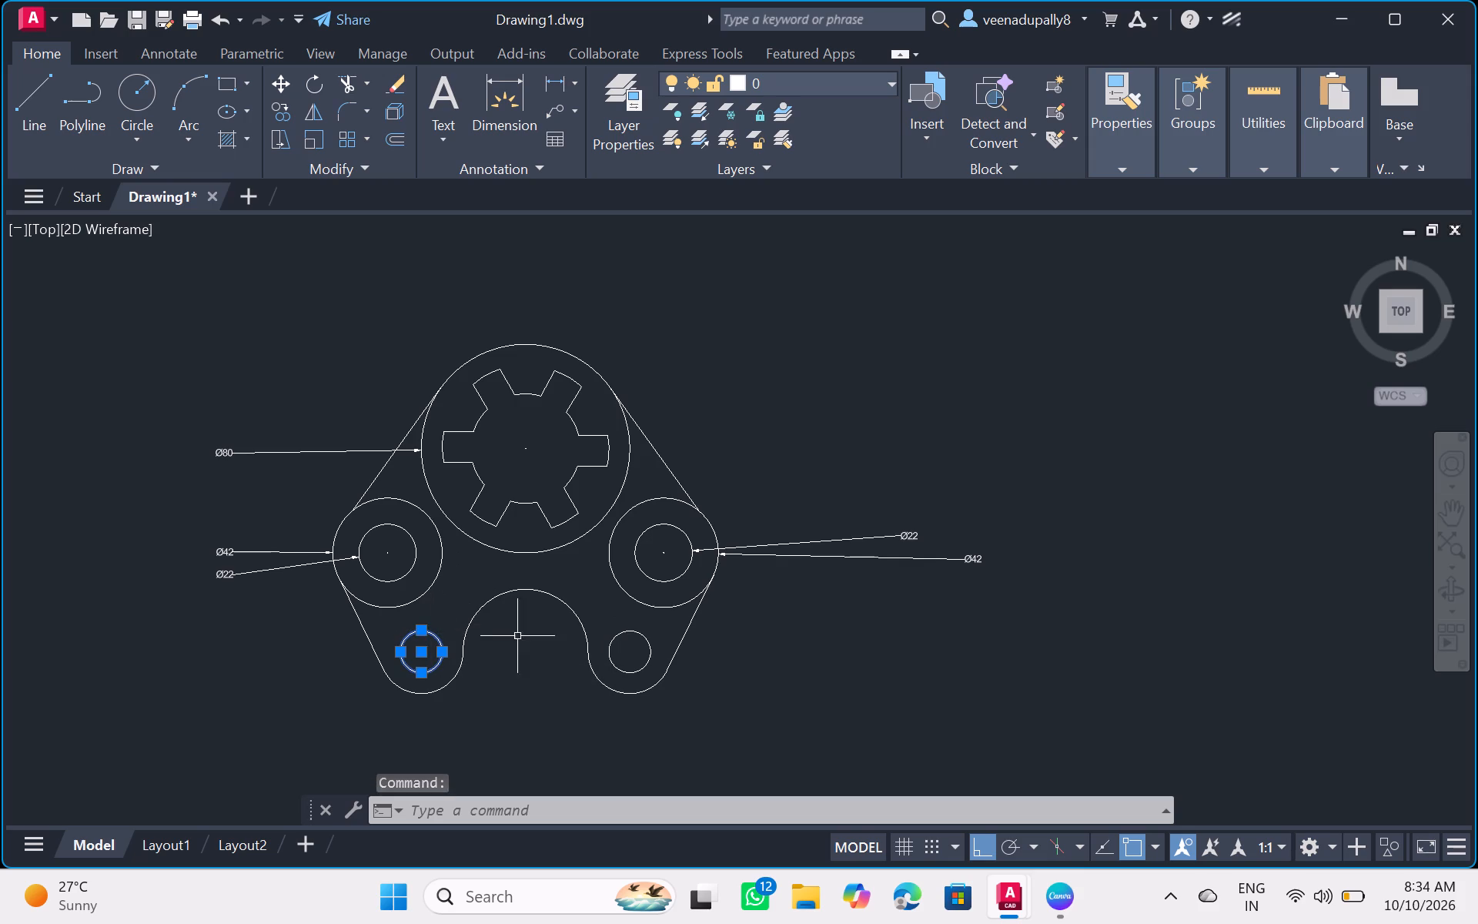
click(619, 634)
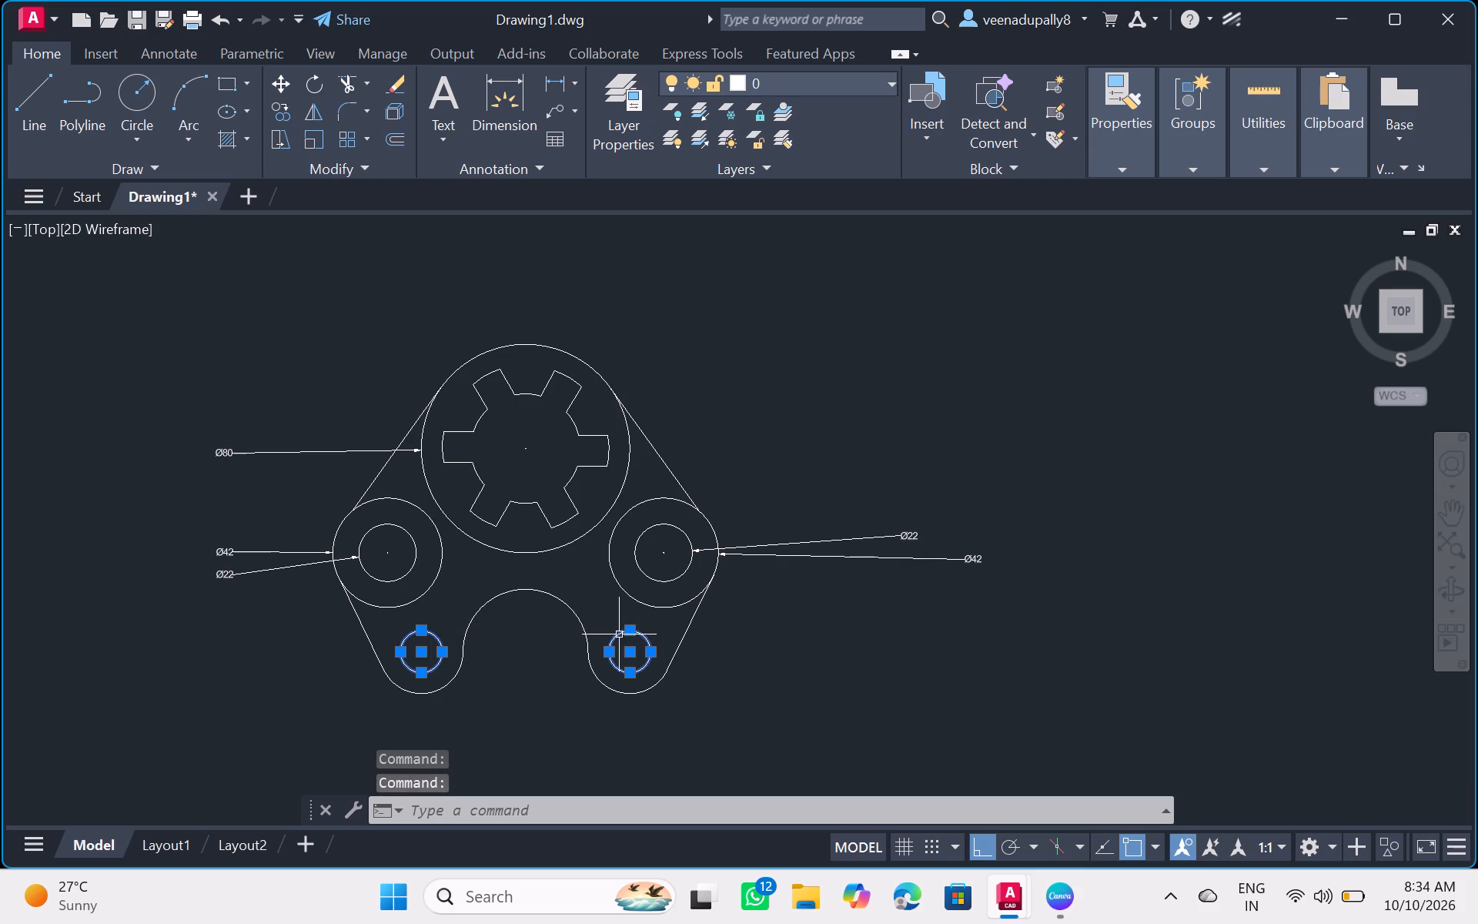
text(di)
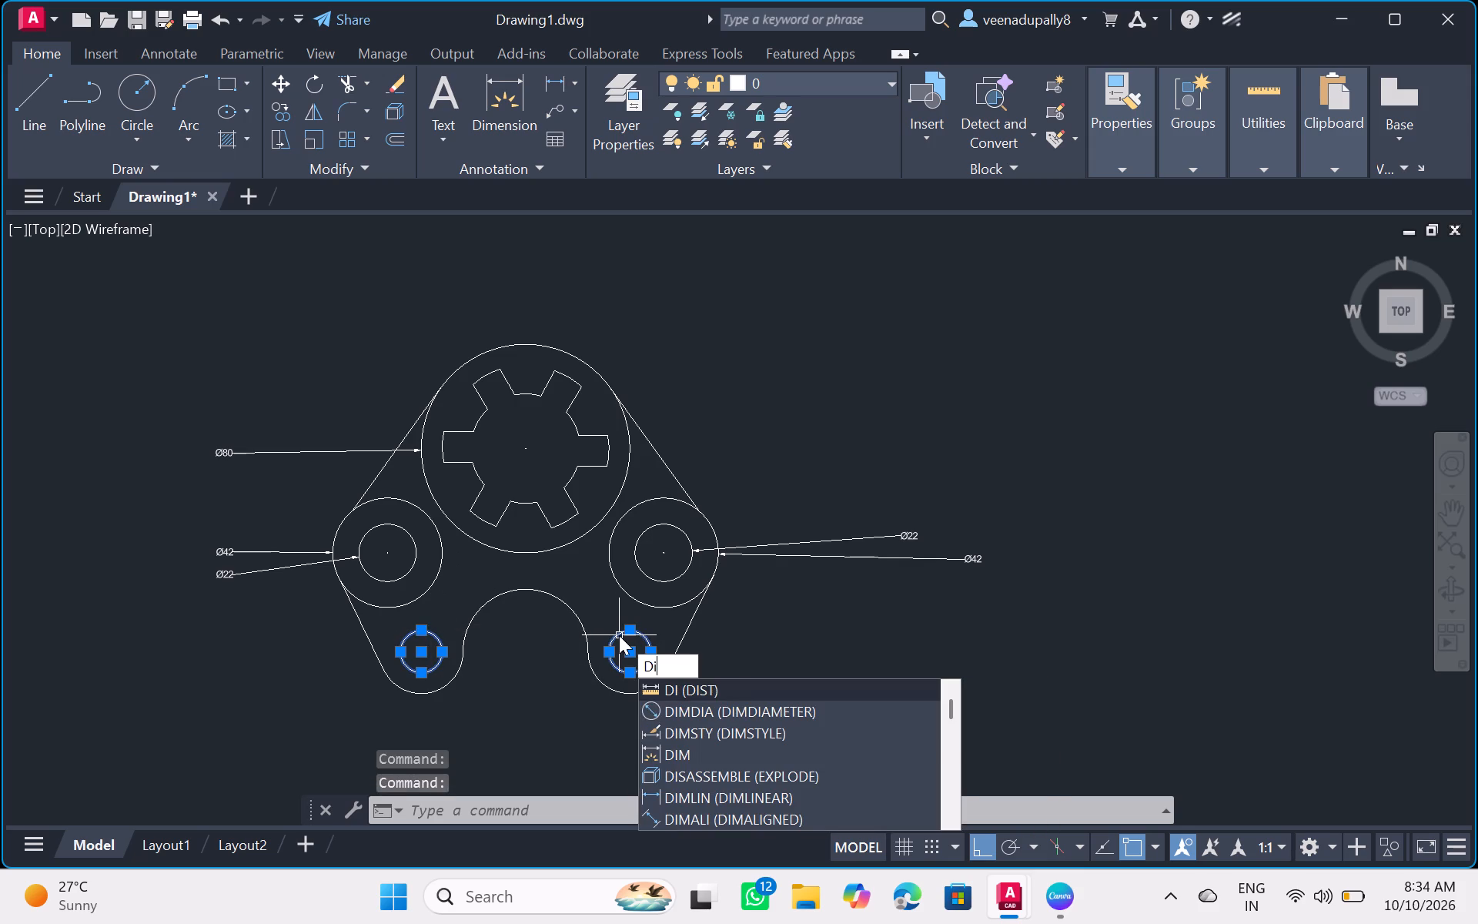
click(723, 708)
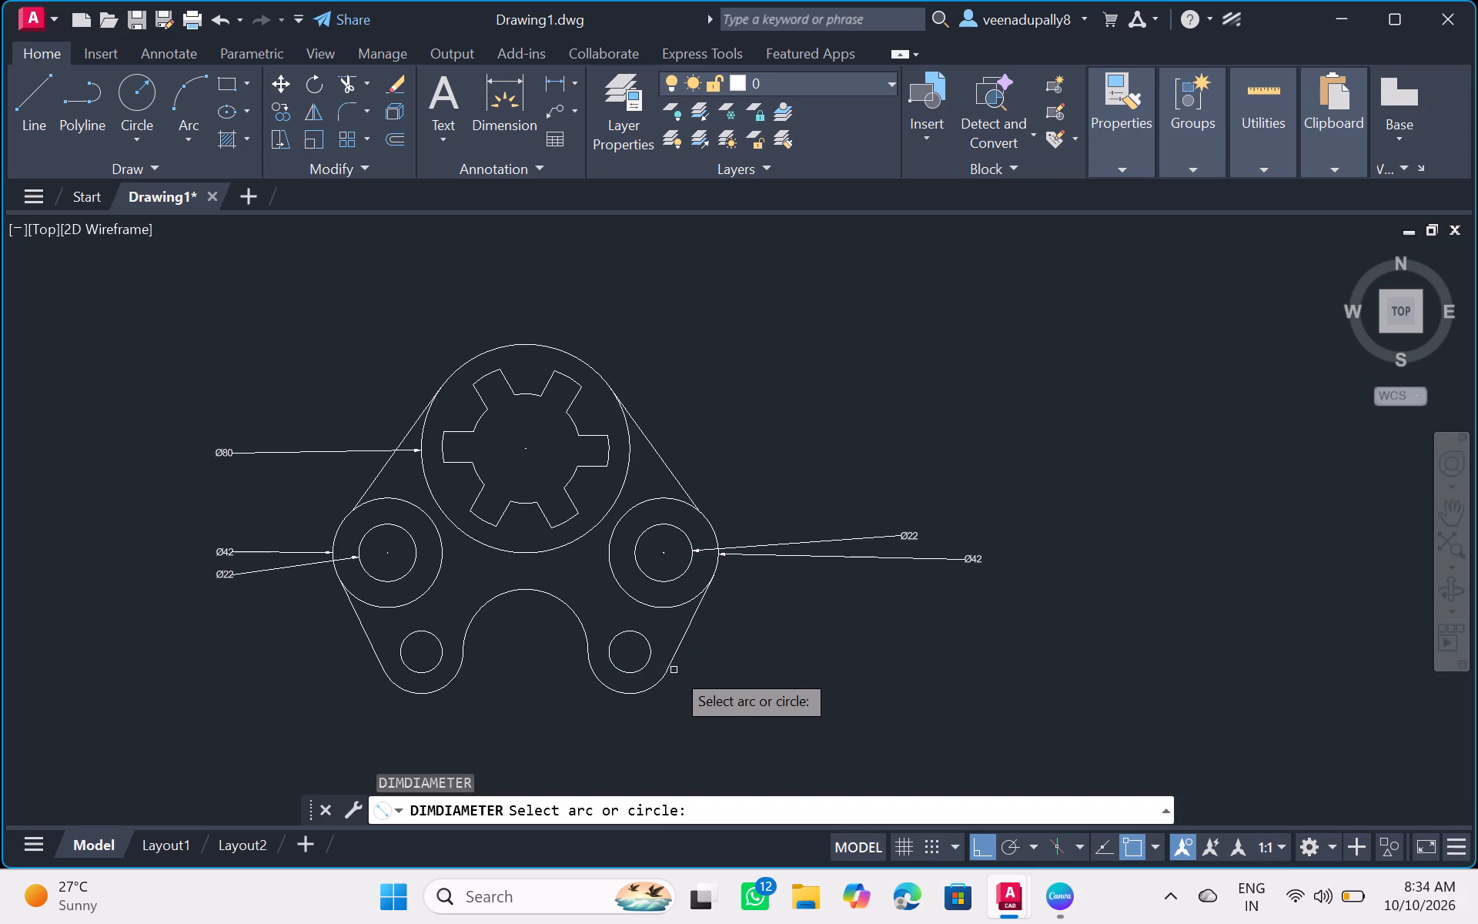
click(650, 654)
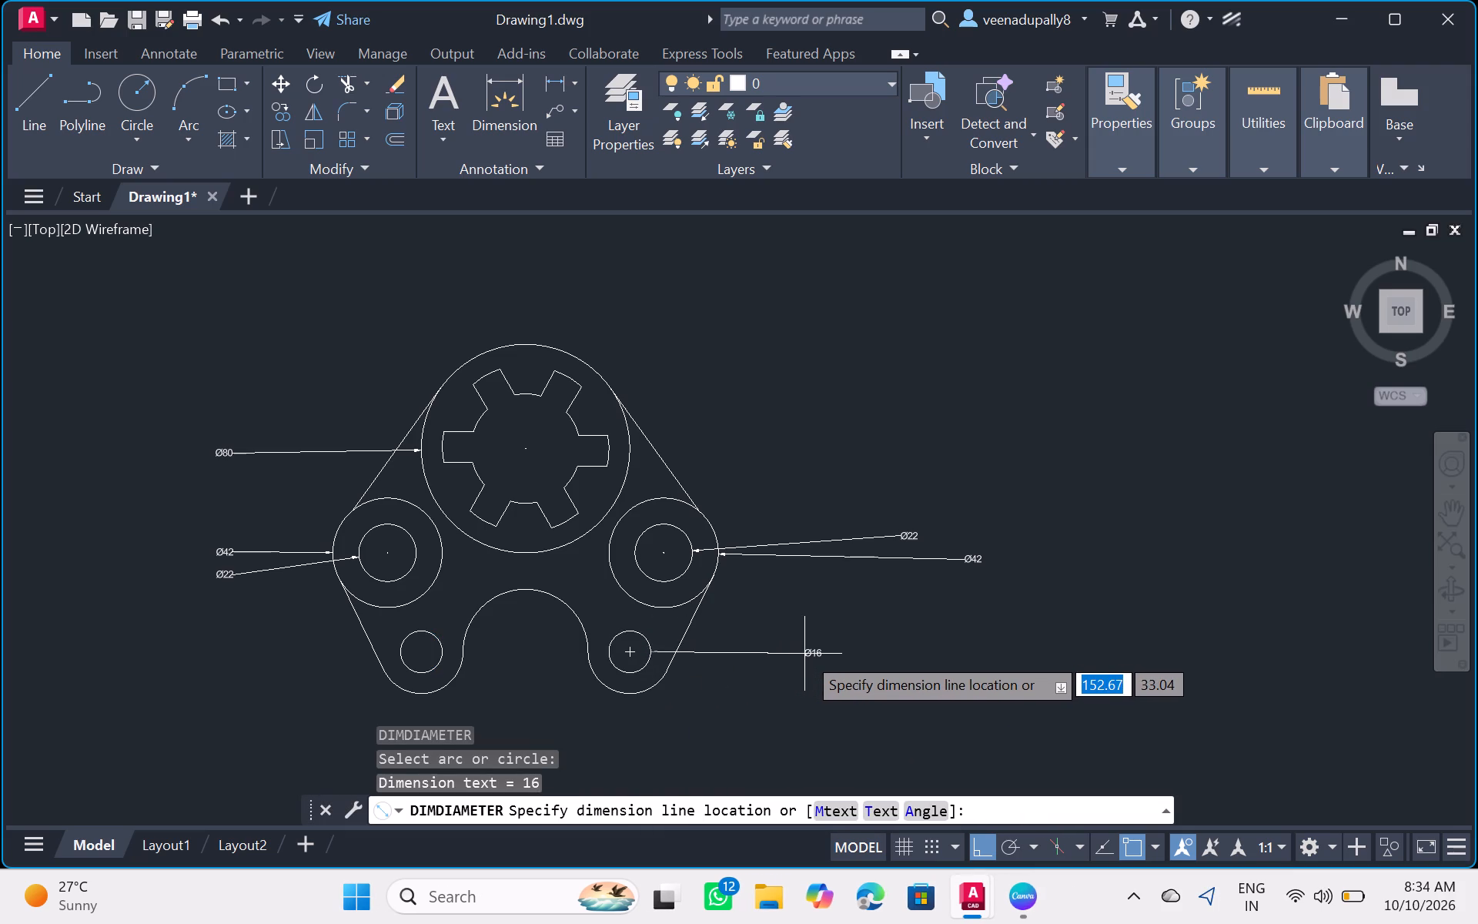
click(804, 654)
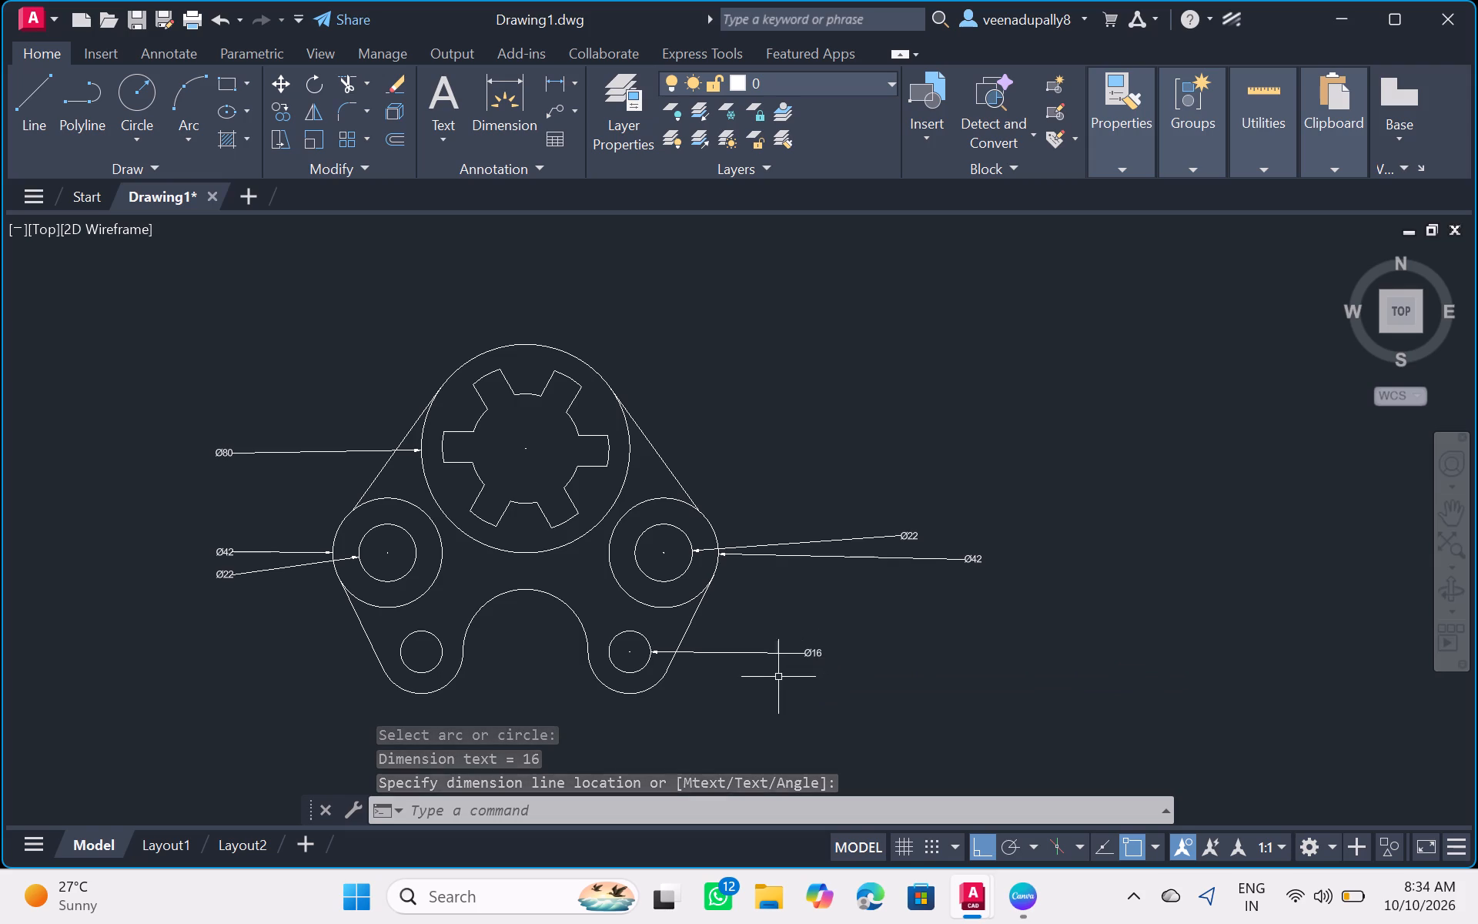
Add a diameter dimension to the lower left small hole, placing its text left of the figure, about level with the hole.
click(402, 649)
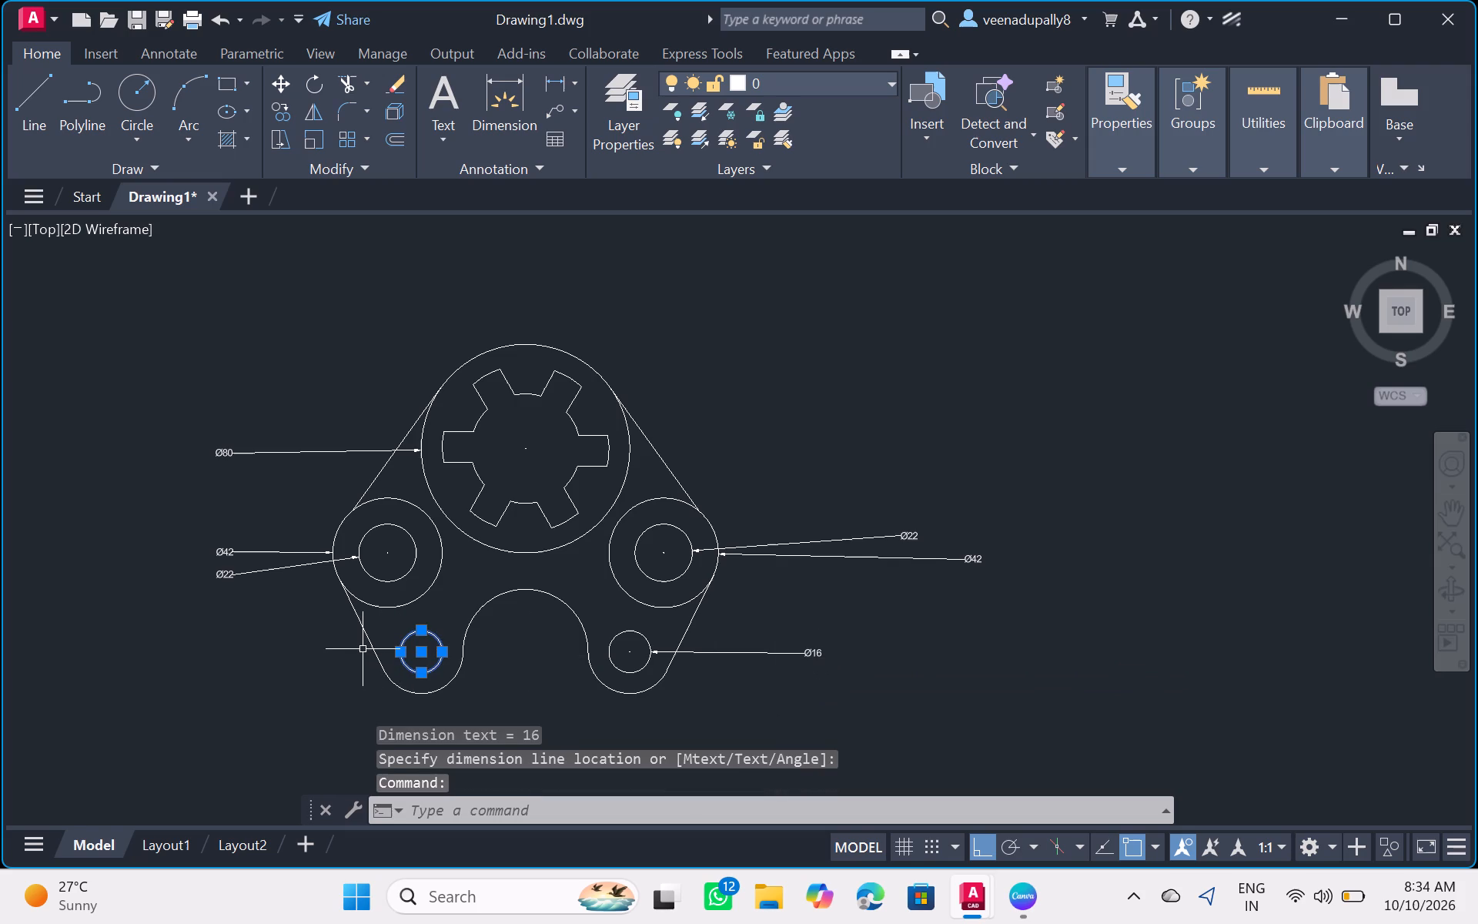
text(di)
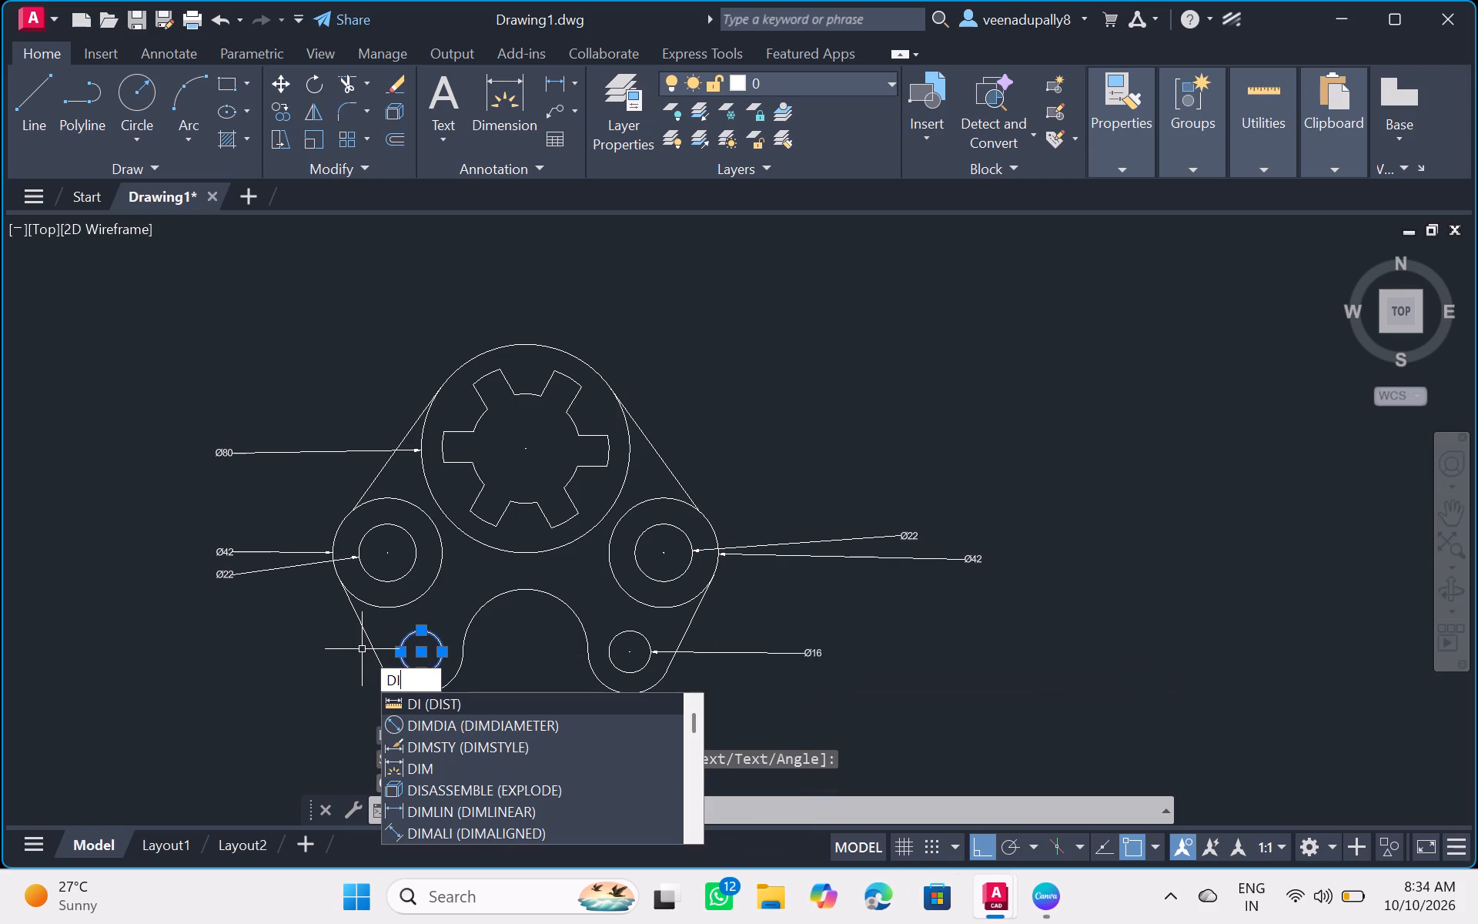
click(430, 718)
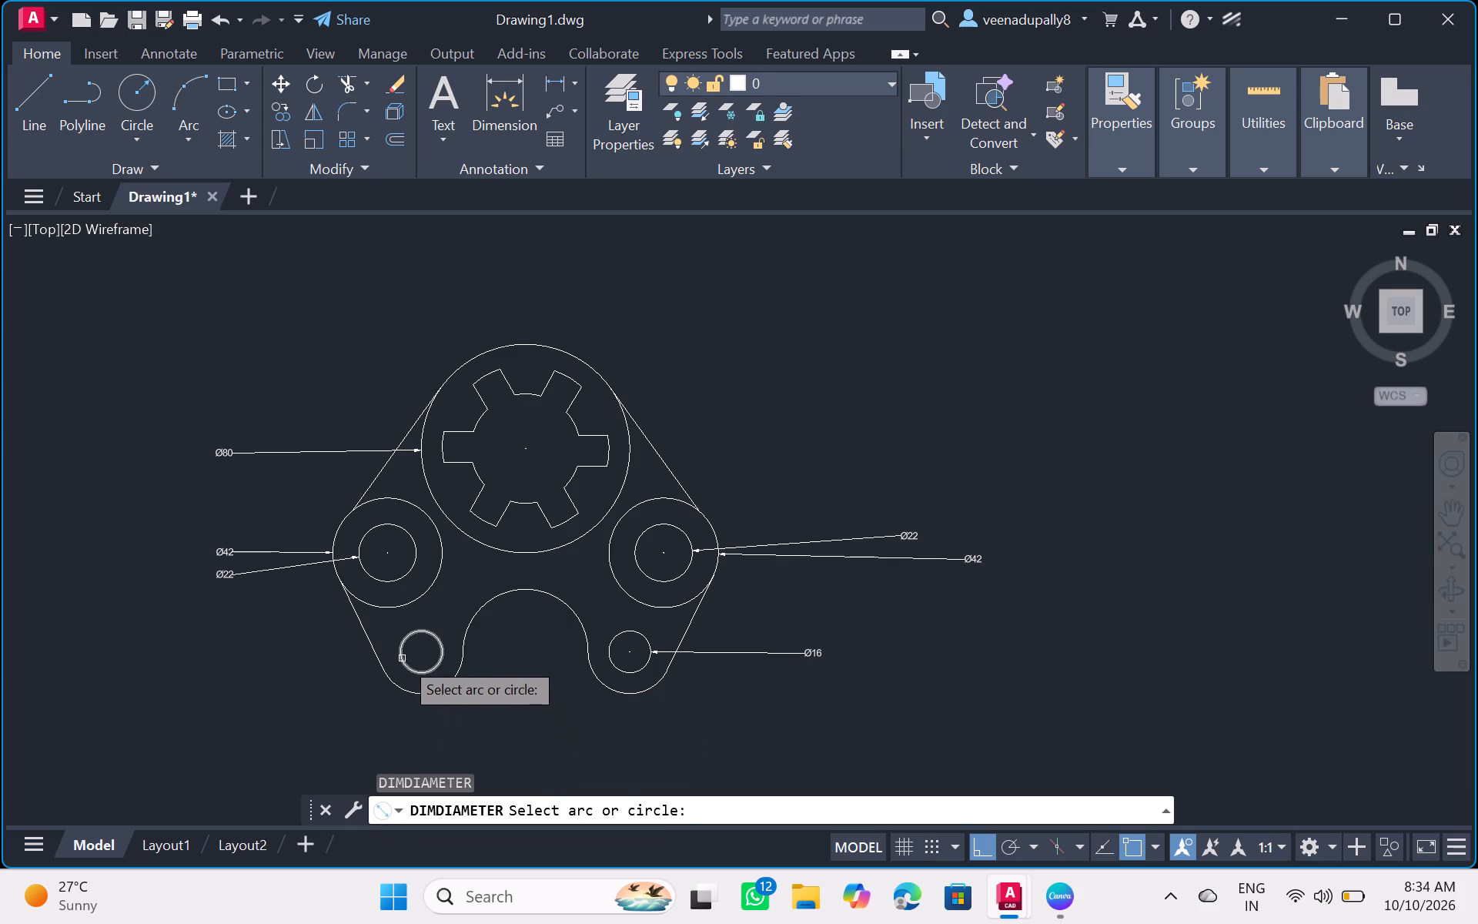
click(401, 658)
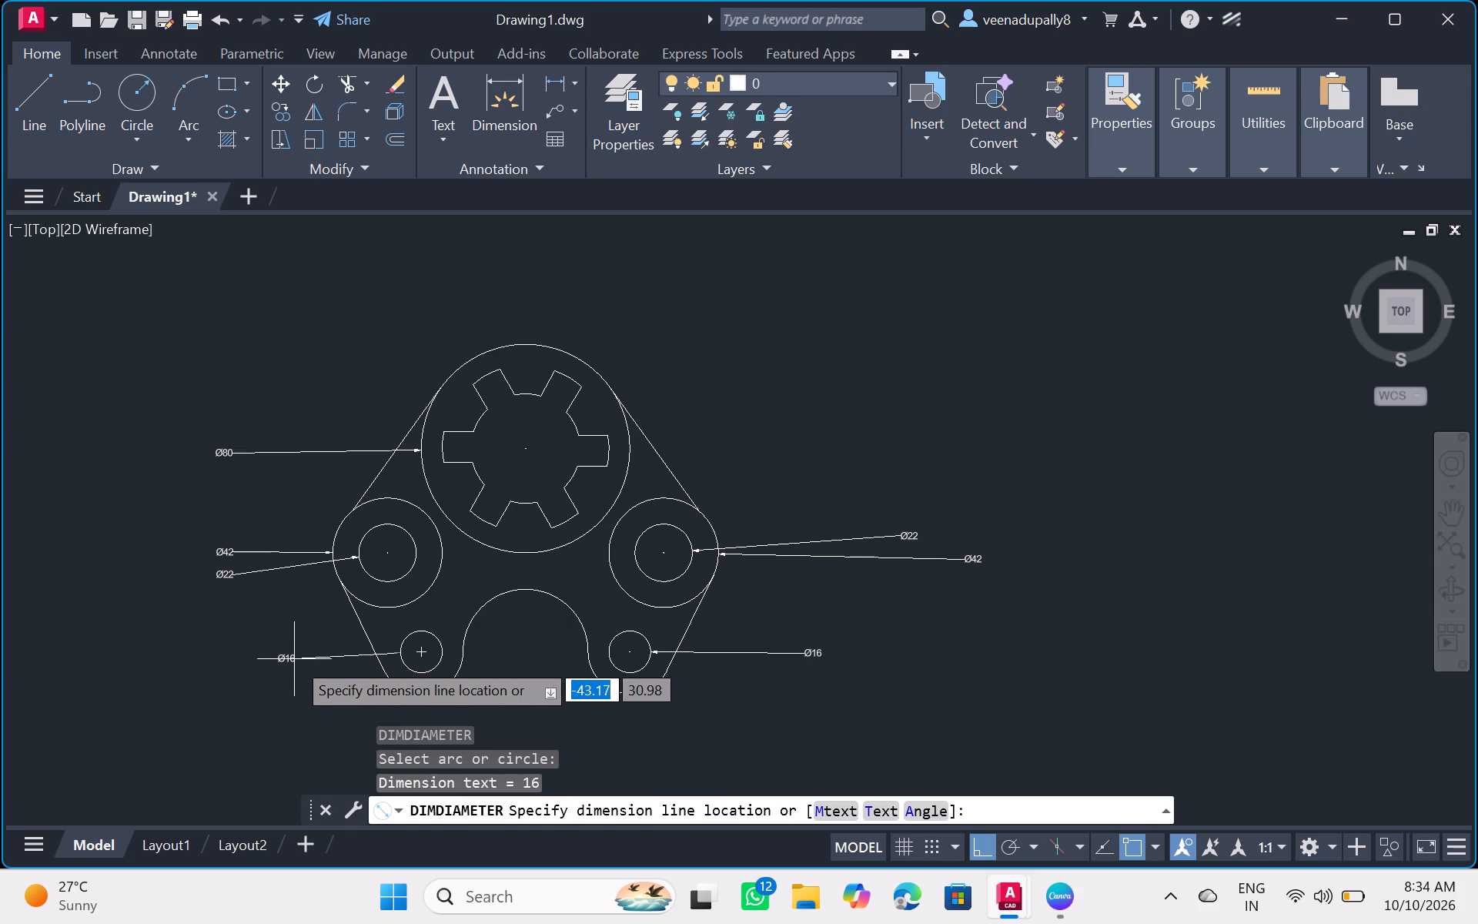
click(294, 659)
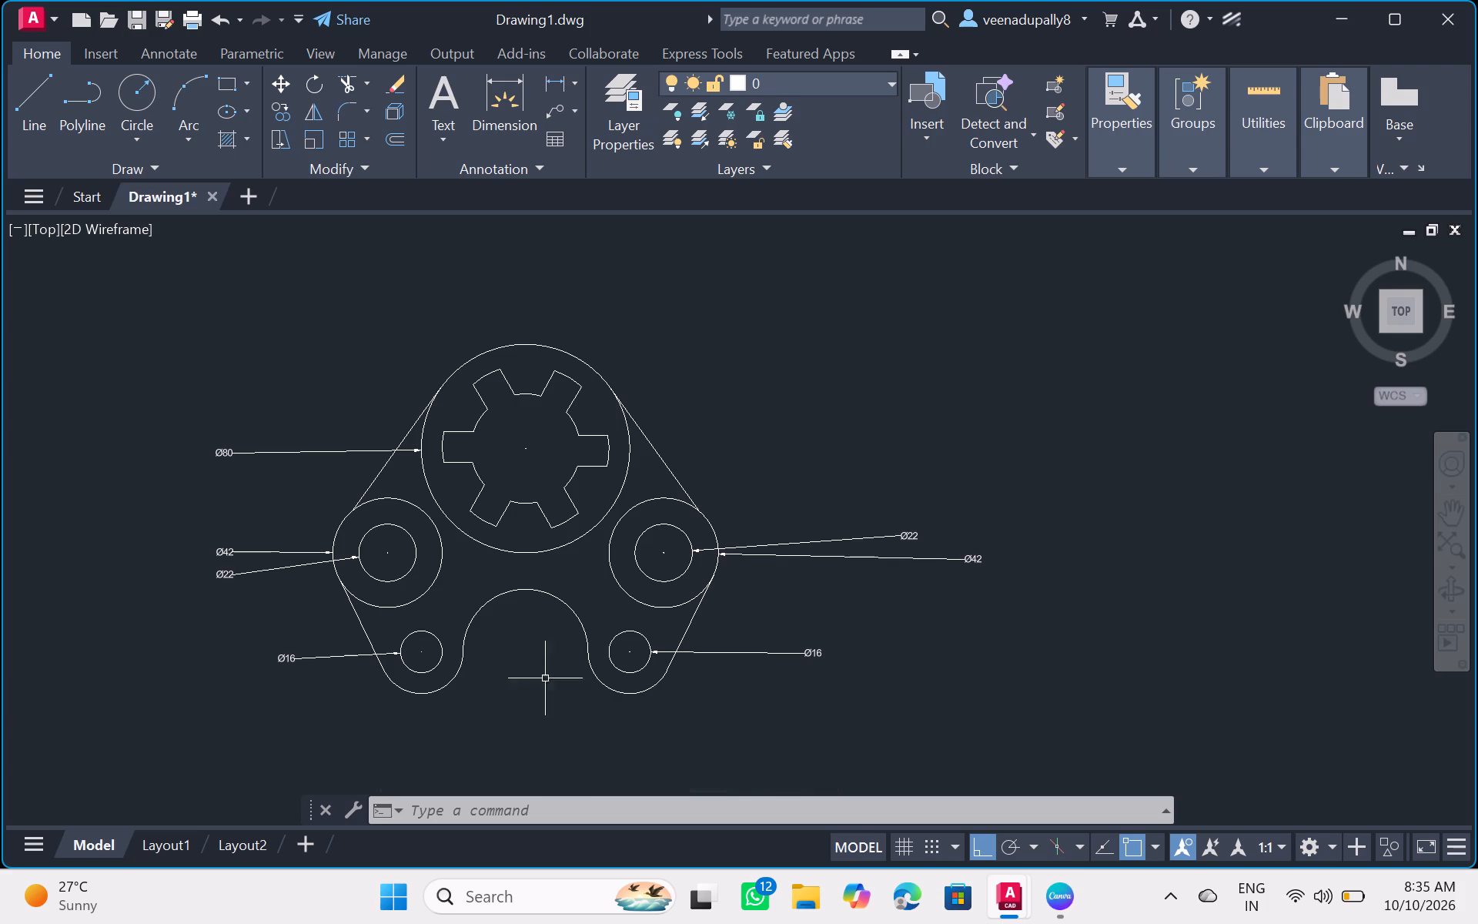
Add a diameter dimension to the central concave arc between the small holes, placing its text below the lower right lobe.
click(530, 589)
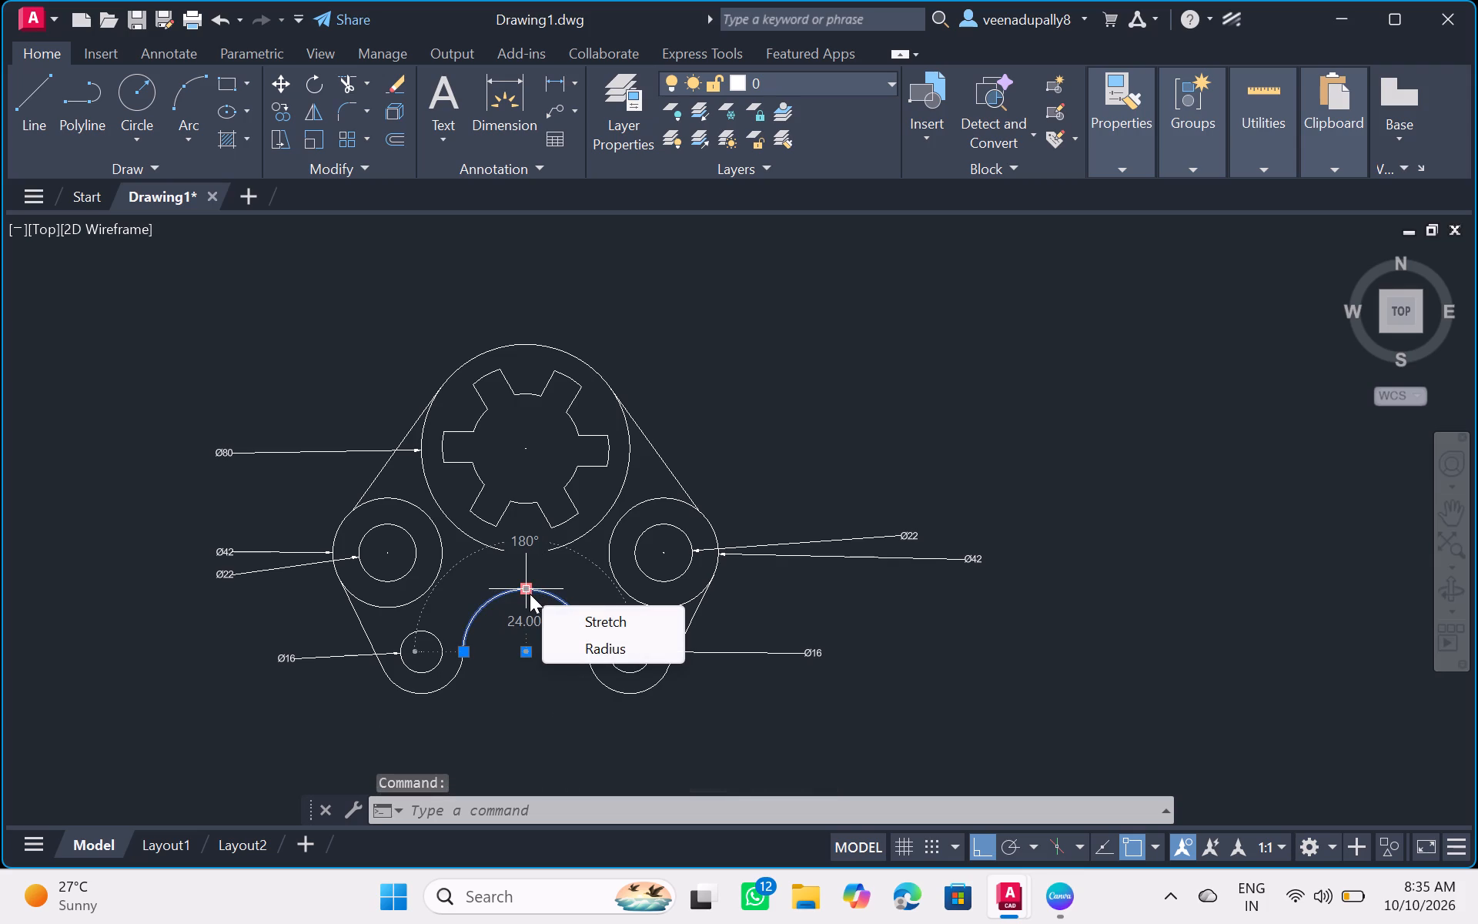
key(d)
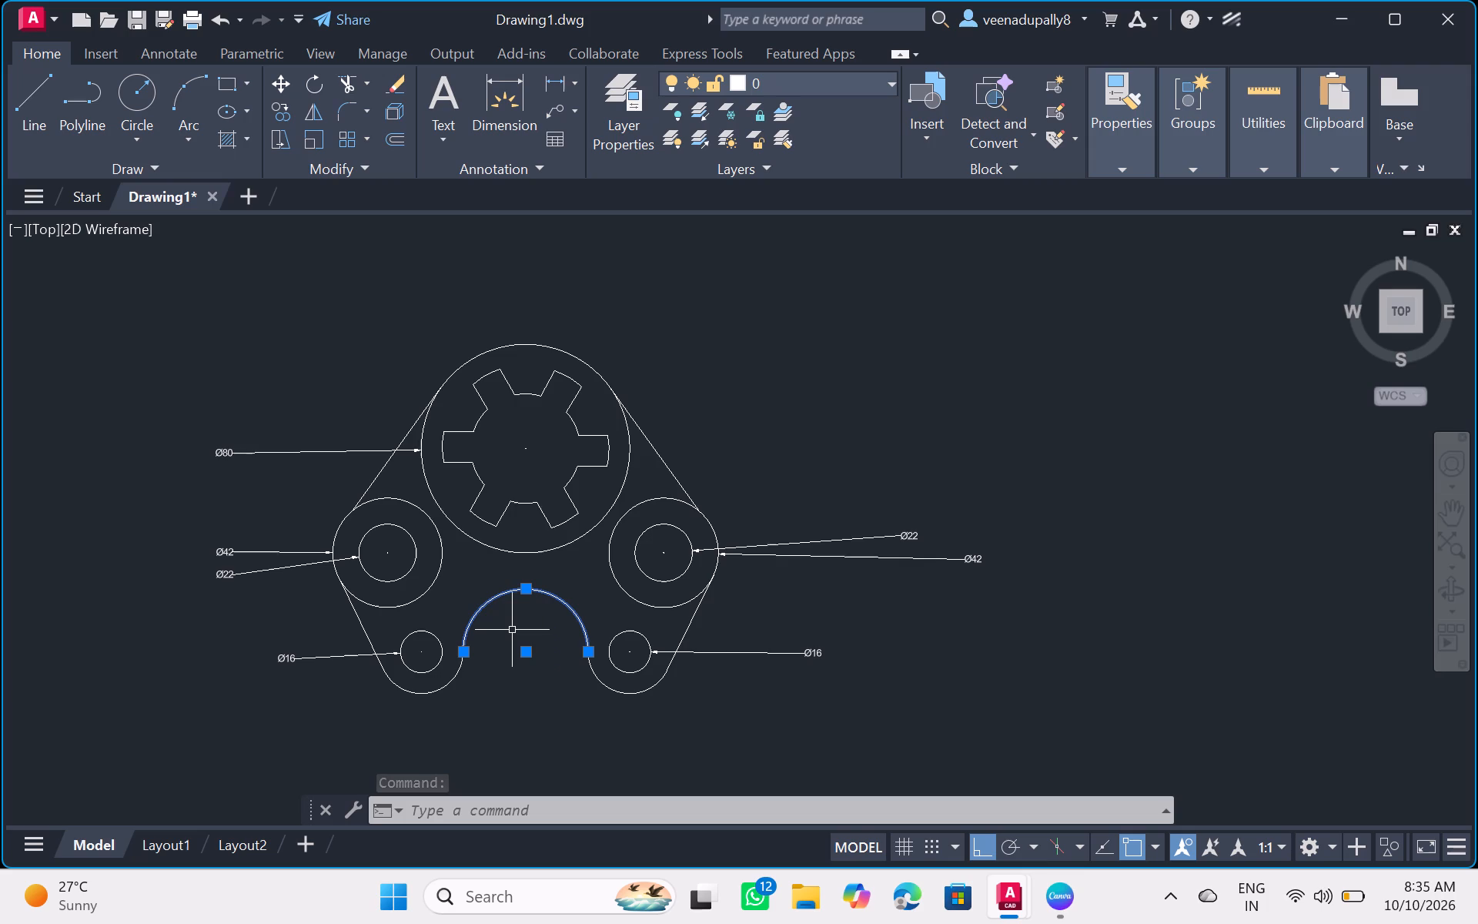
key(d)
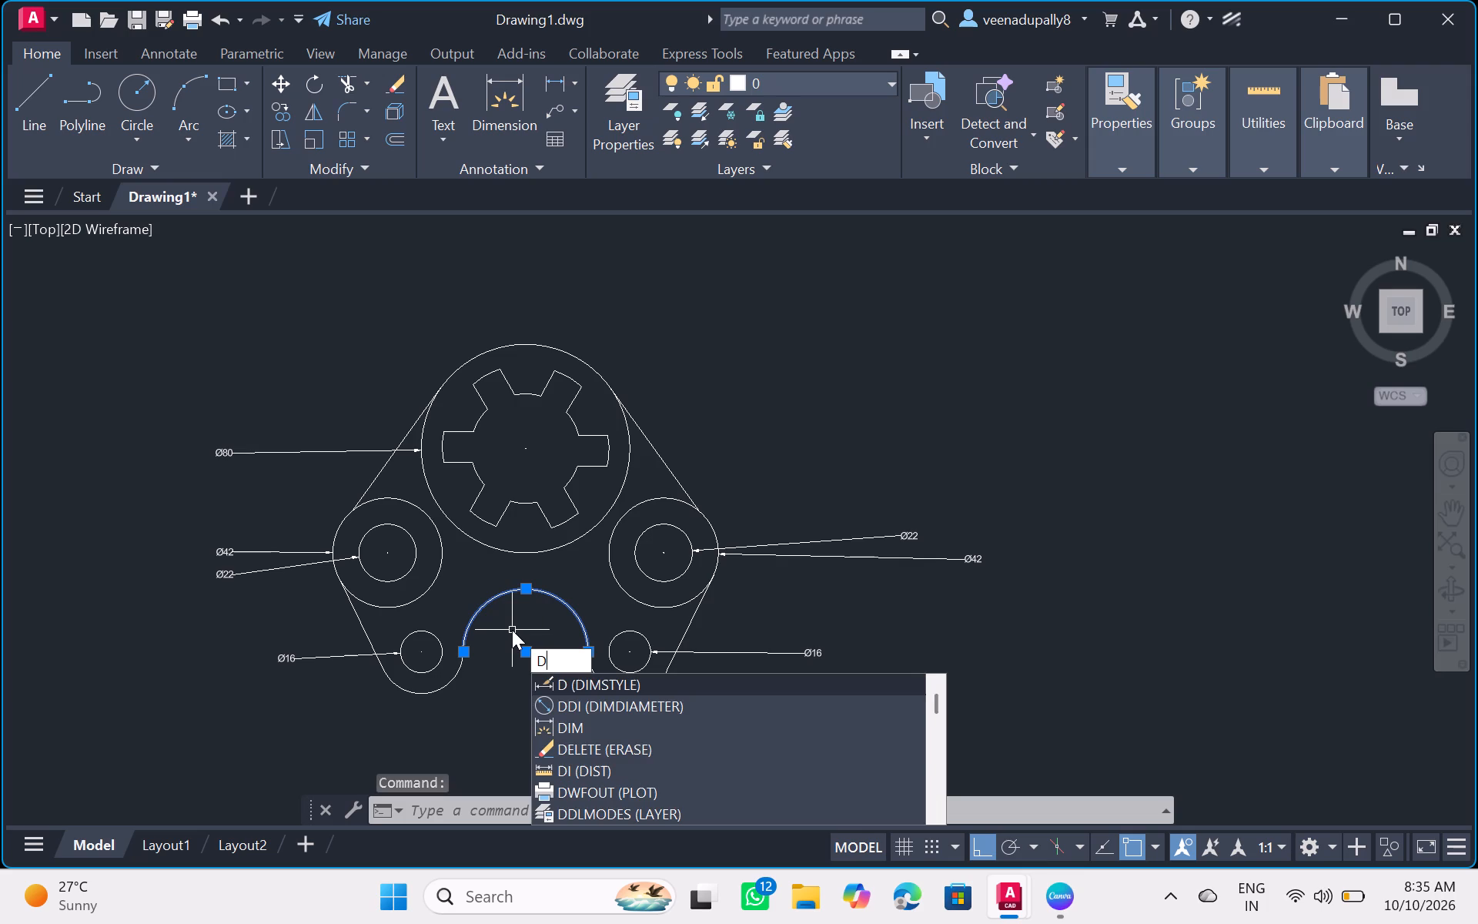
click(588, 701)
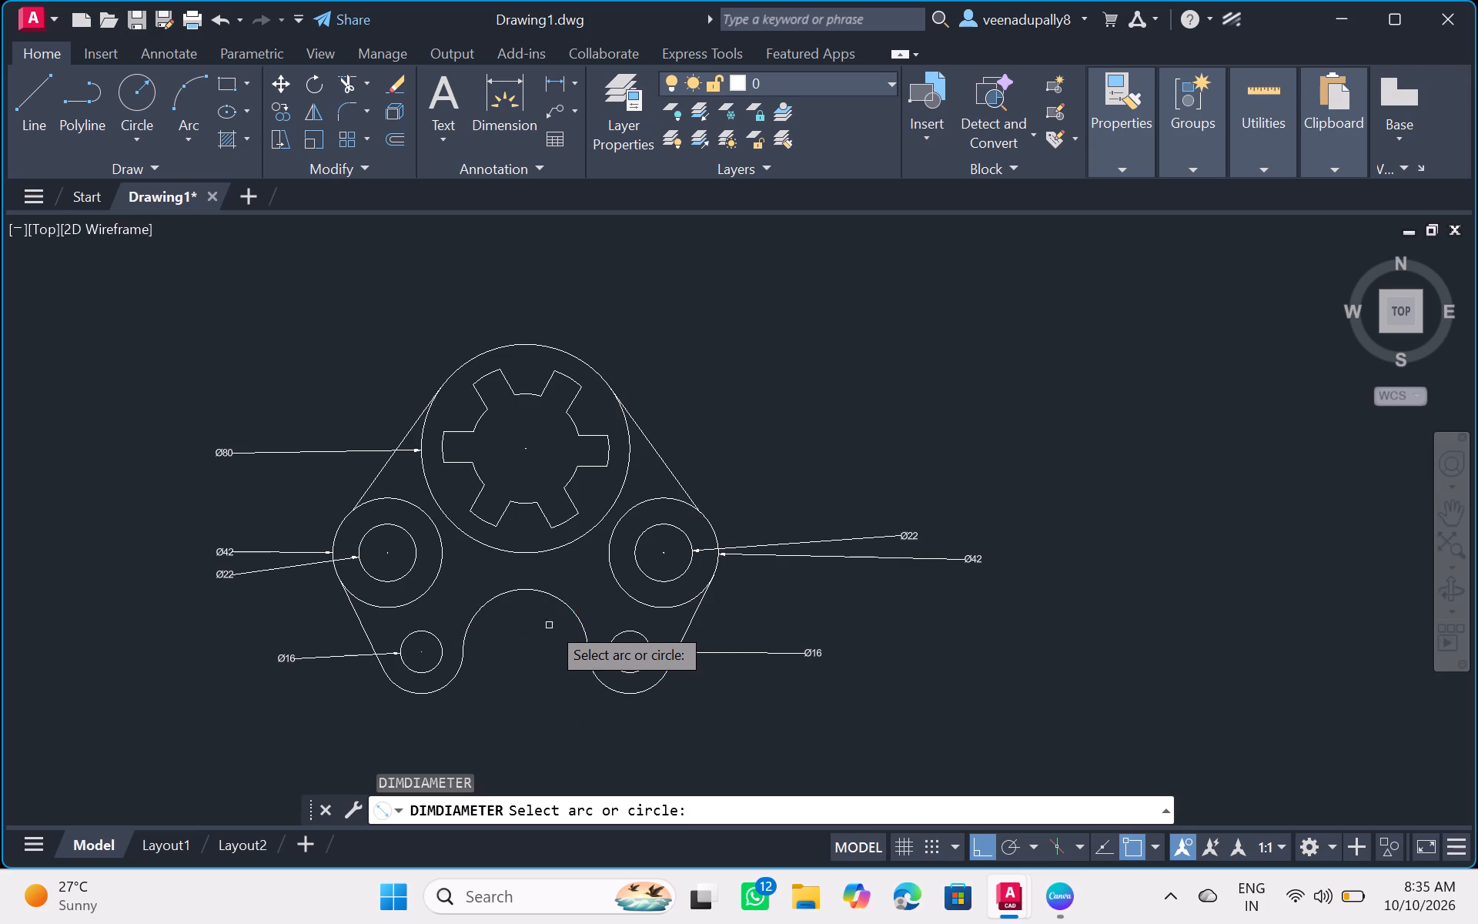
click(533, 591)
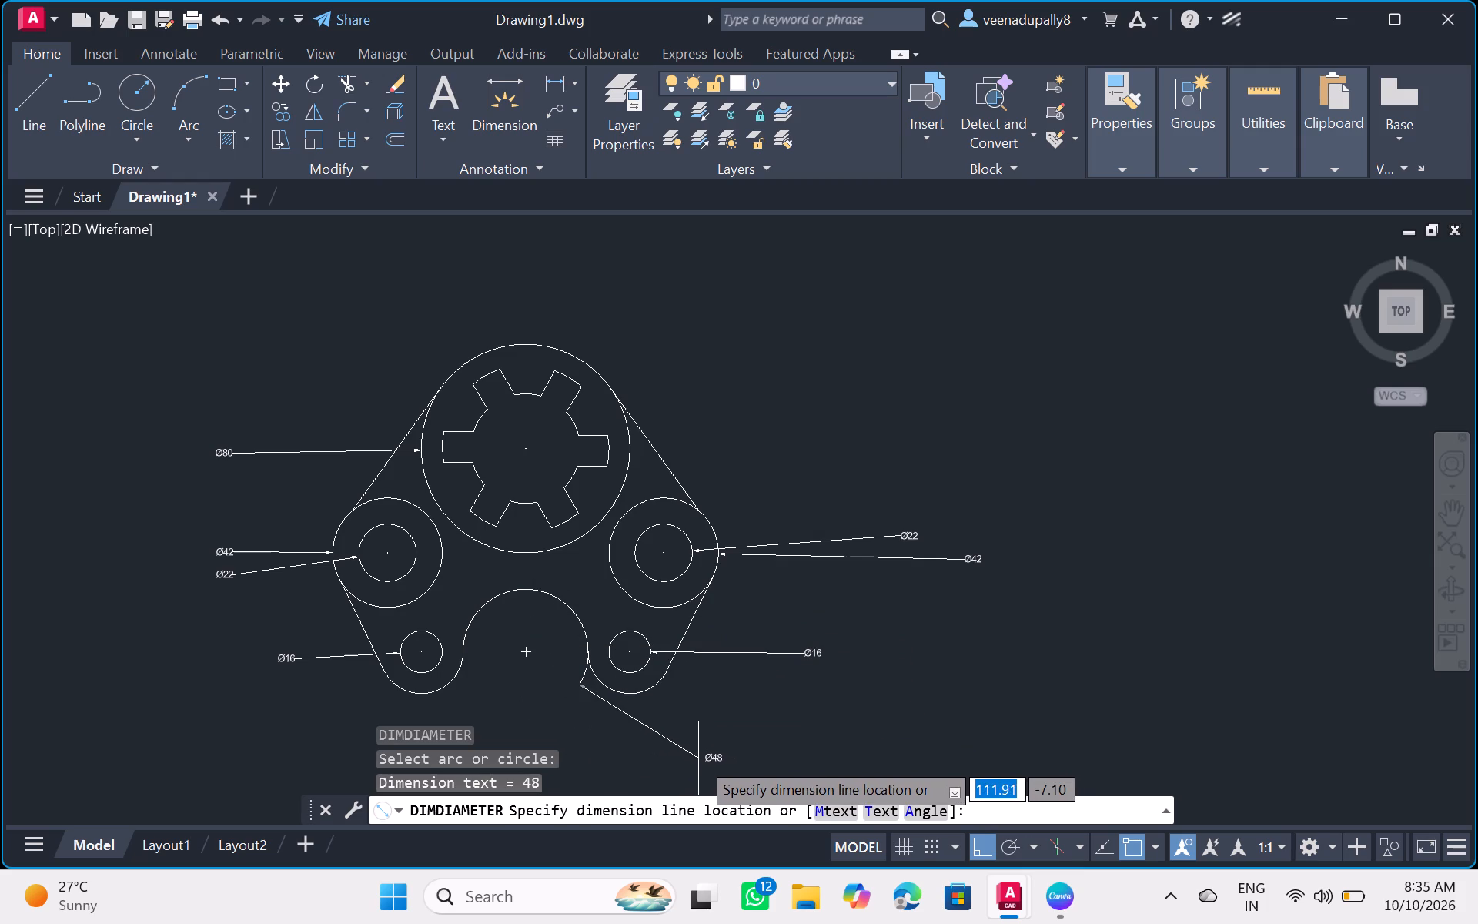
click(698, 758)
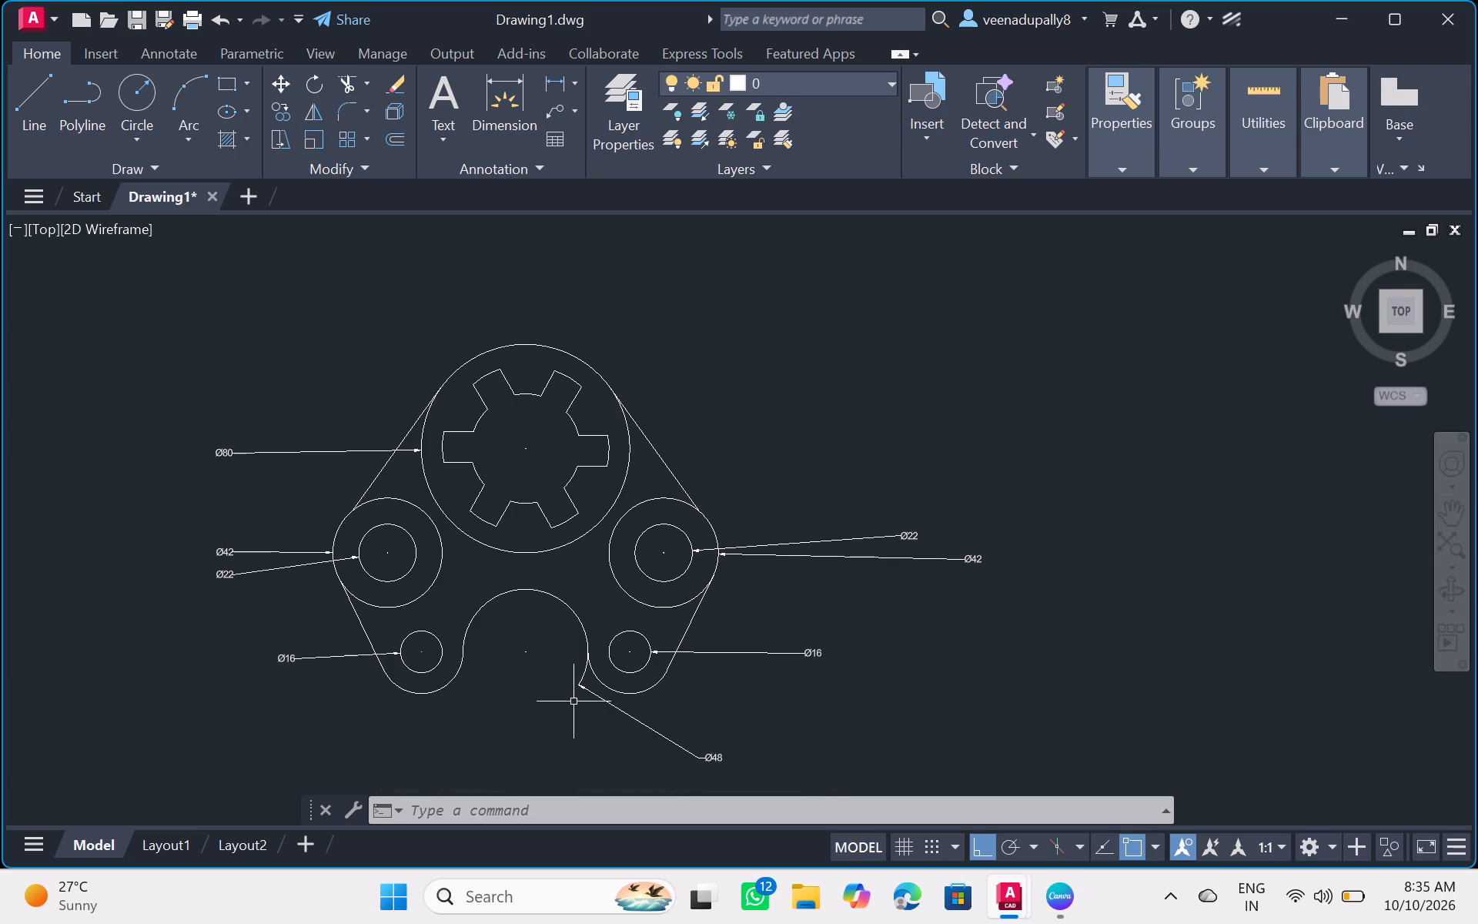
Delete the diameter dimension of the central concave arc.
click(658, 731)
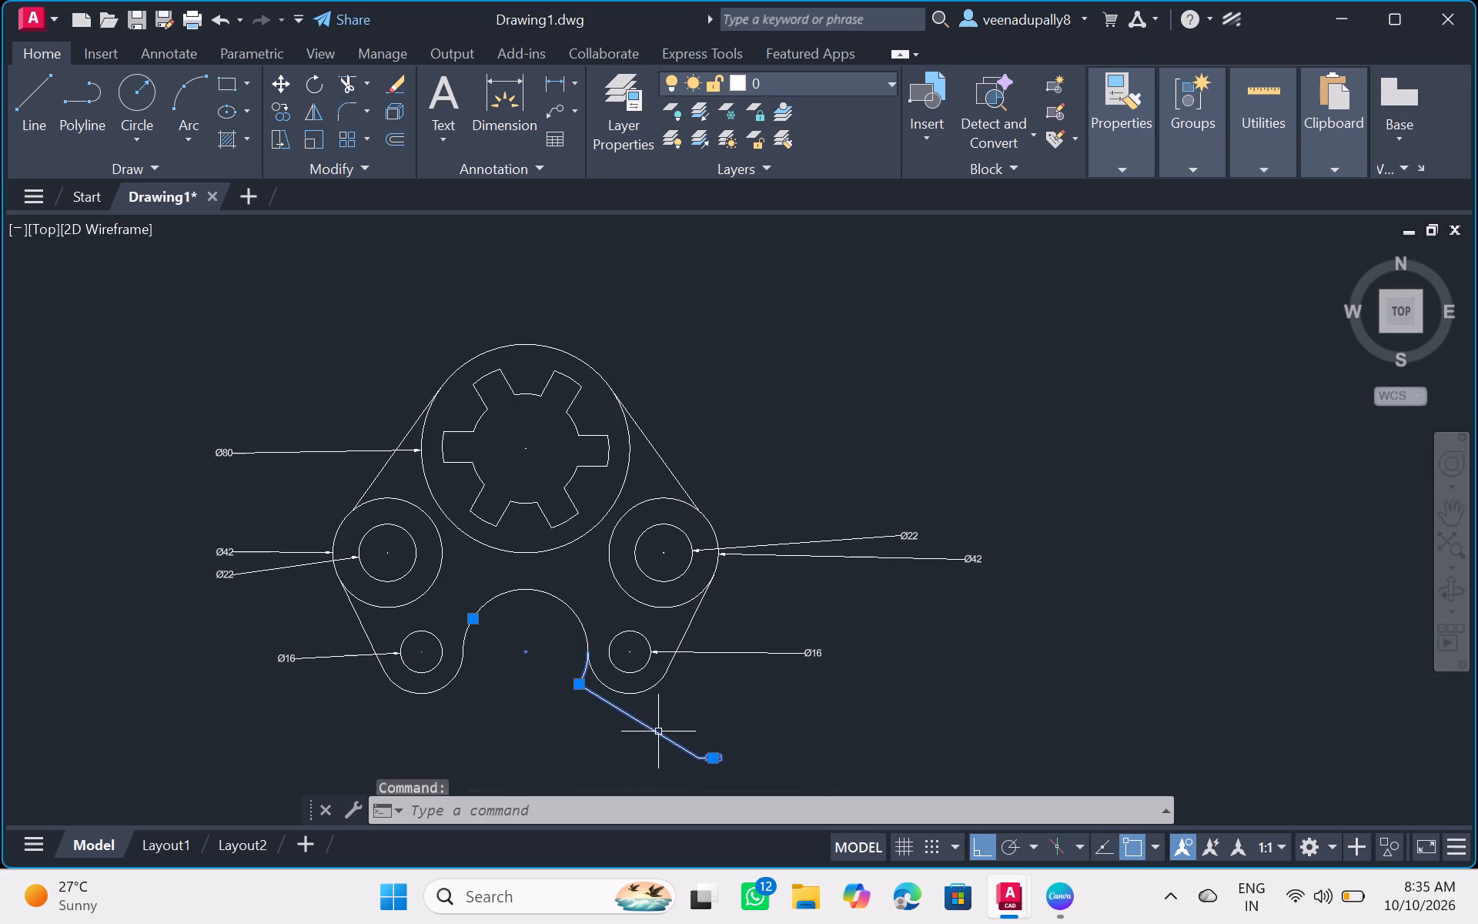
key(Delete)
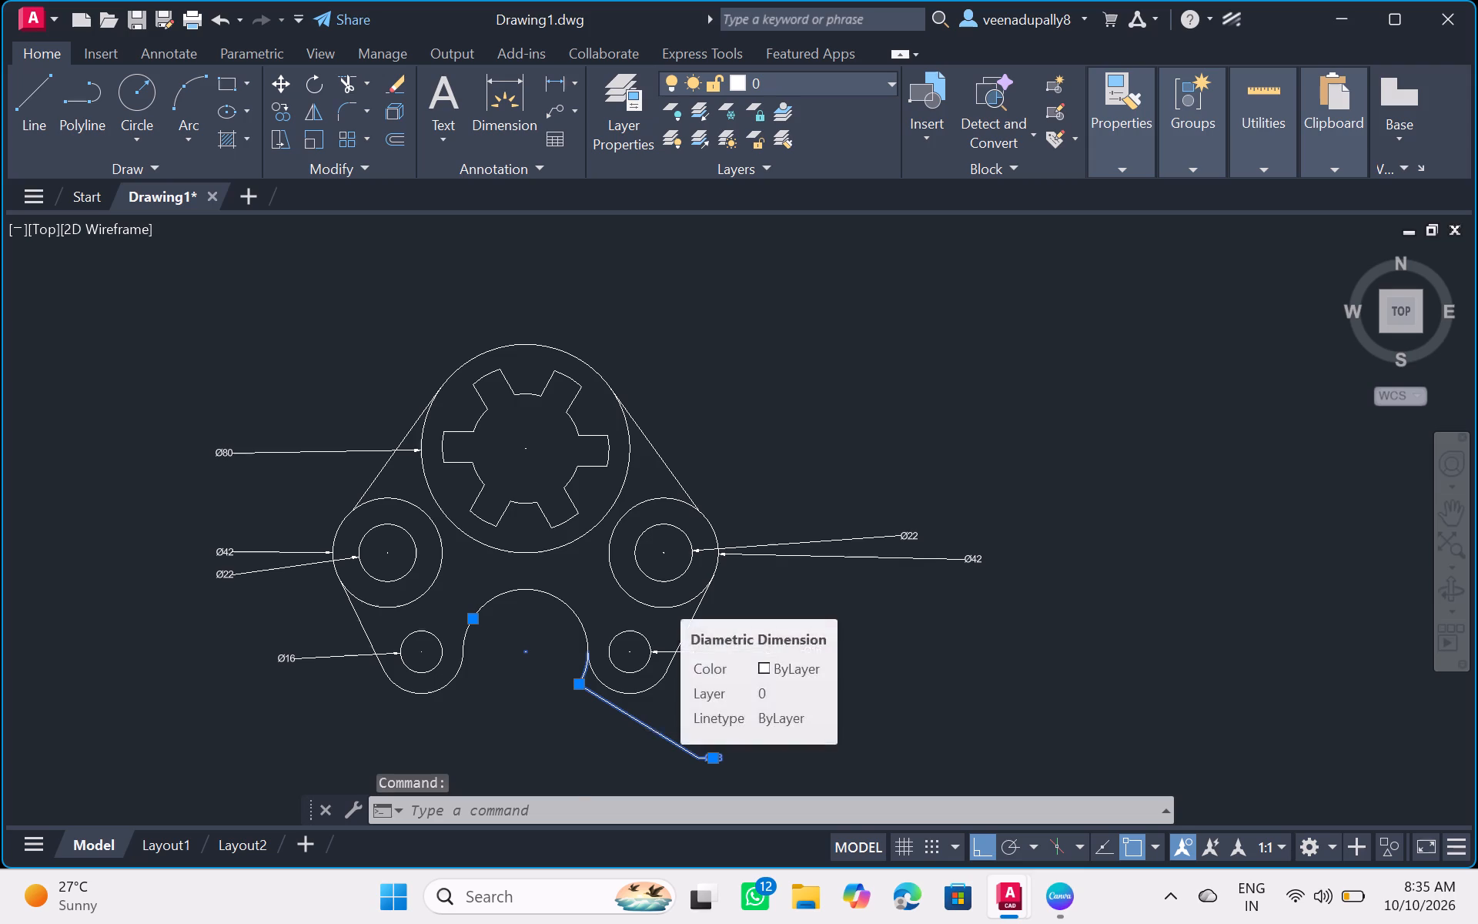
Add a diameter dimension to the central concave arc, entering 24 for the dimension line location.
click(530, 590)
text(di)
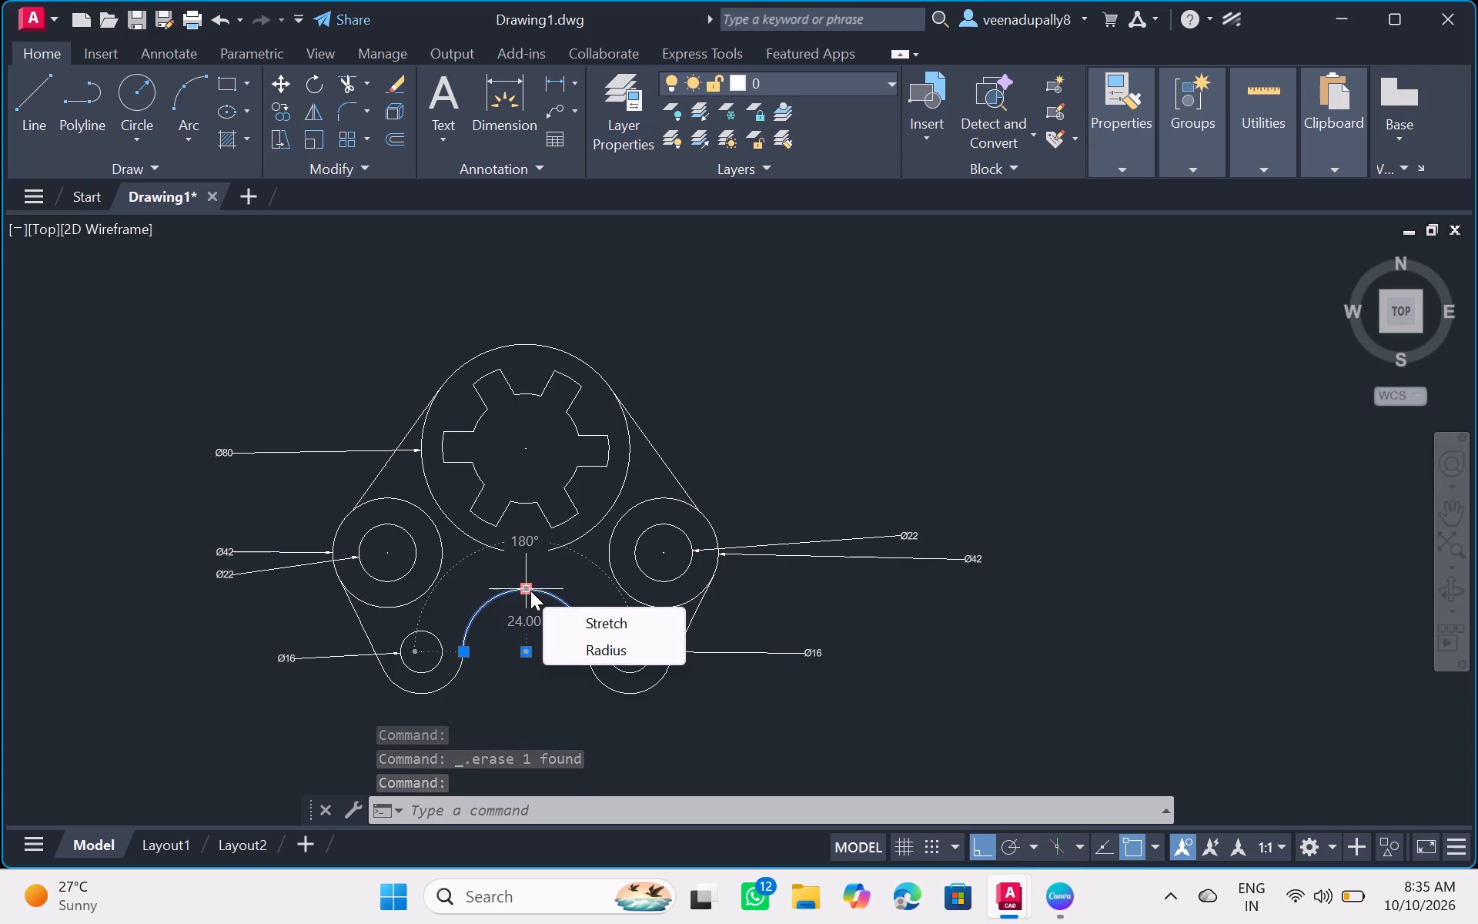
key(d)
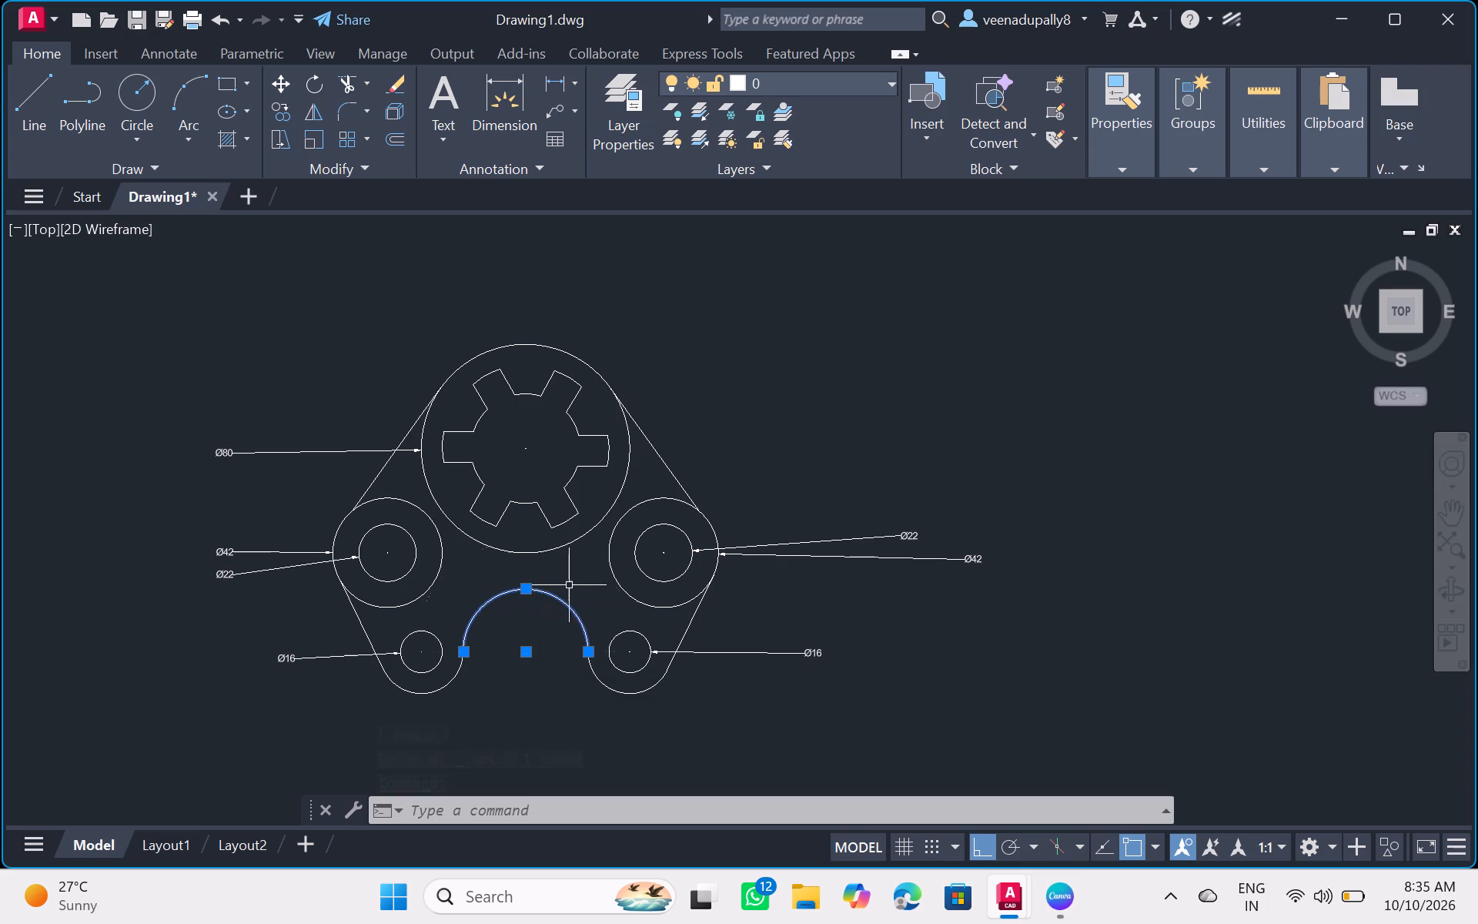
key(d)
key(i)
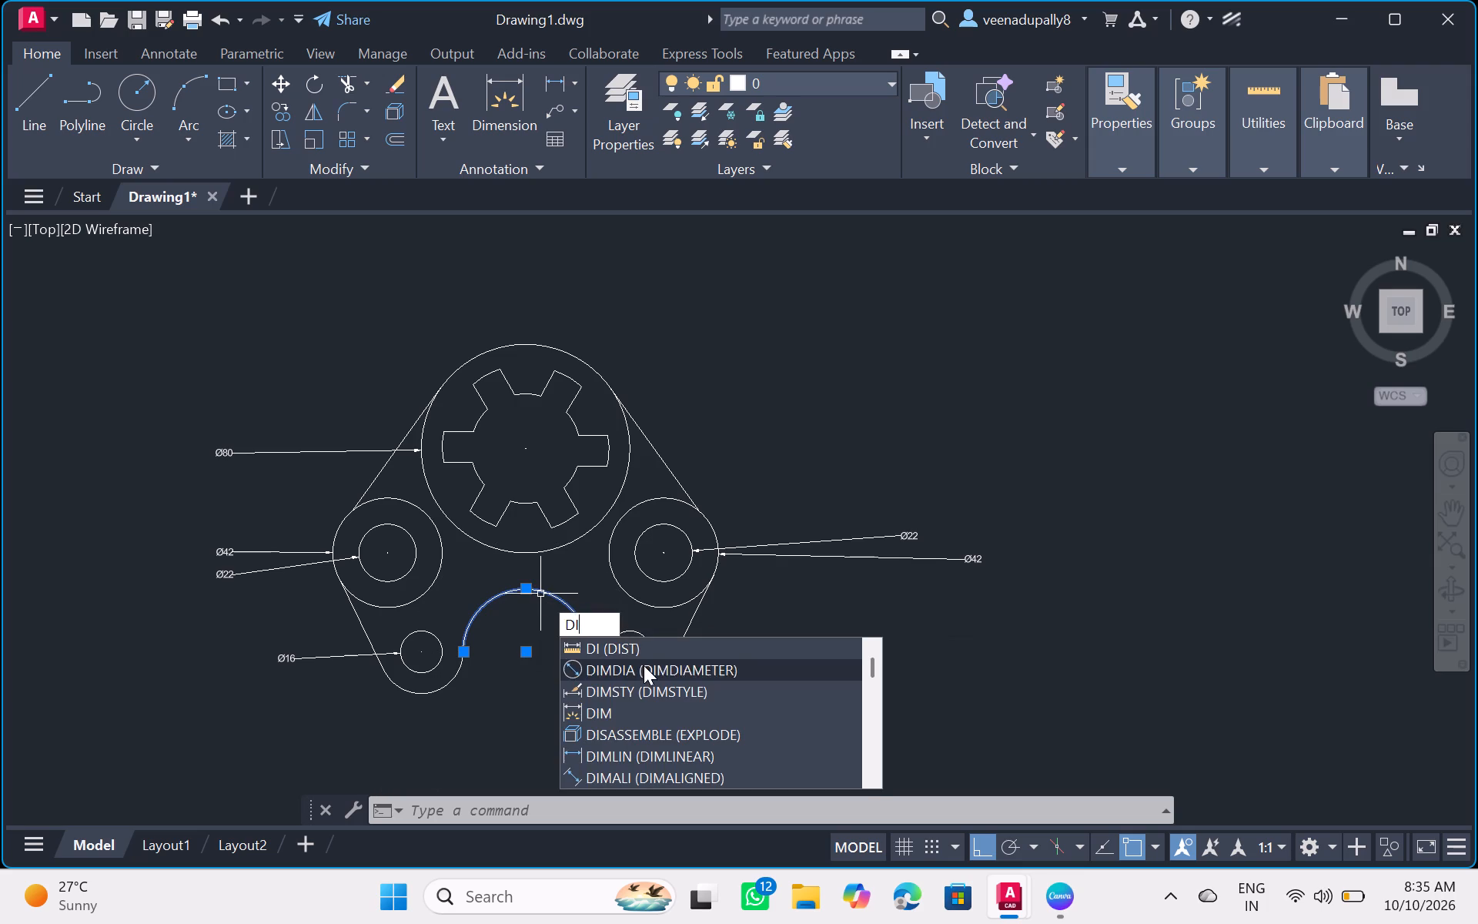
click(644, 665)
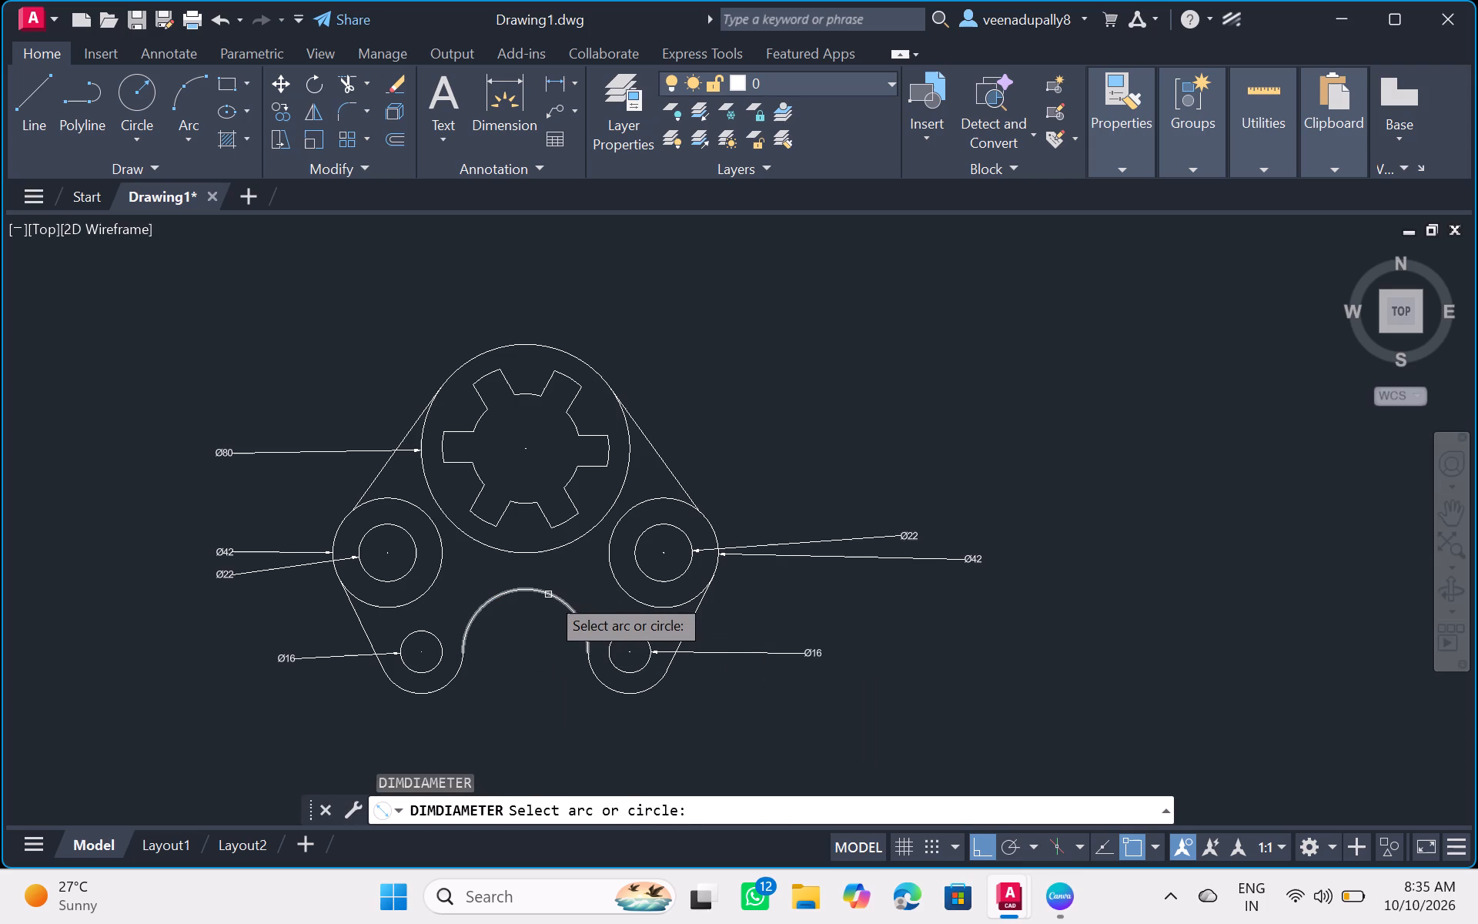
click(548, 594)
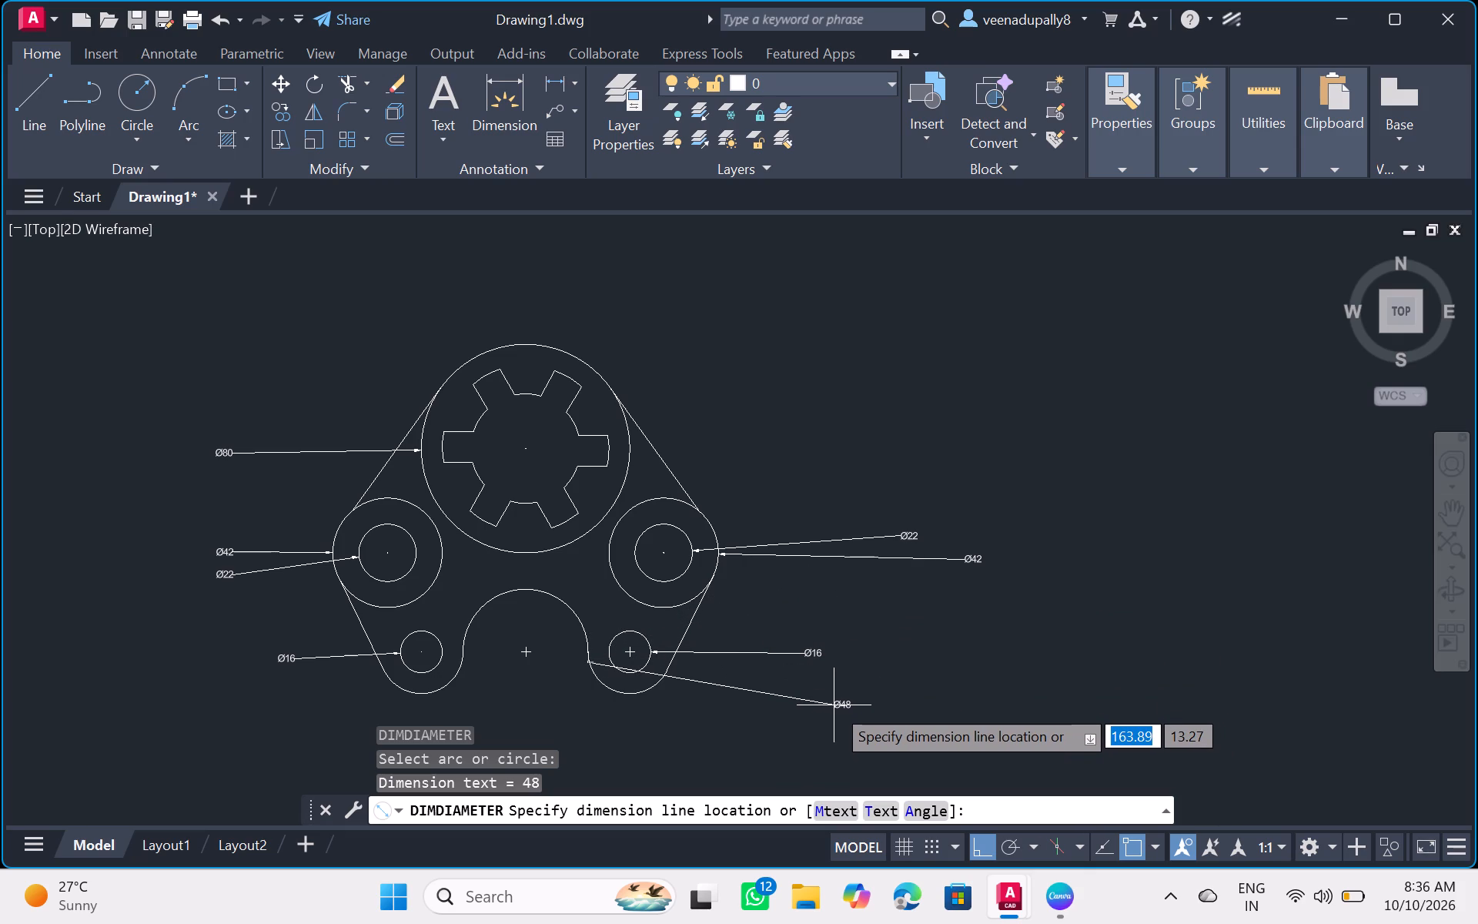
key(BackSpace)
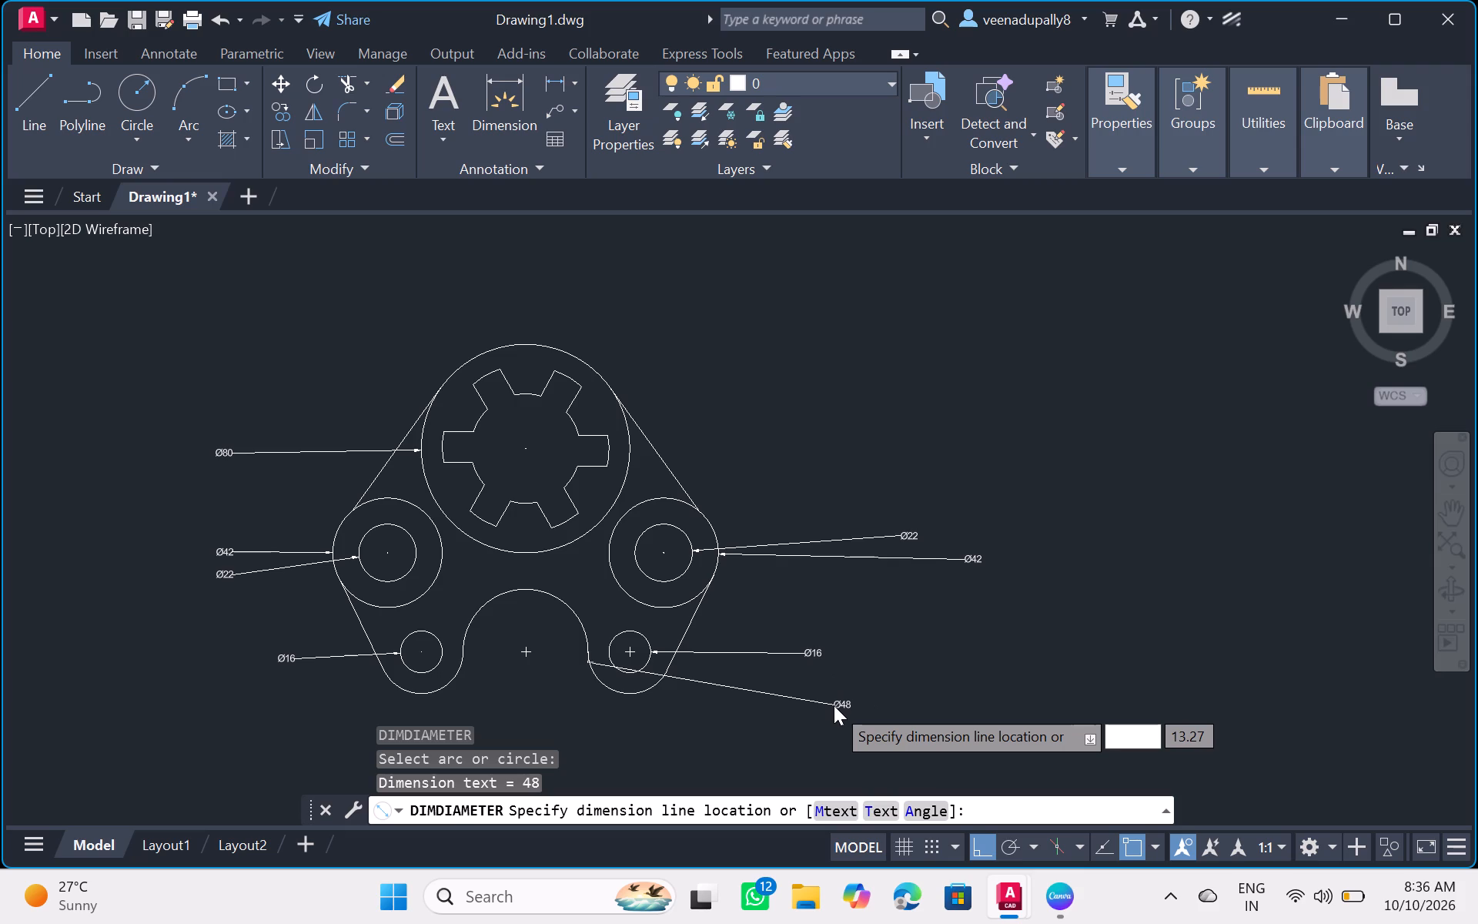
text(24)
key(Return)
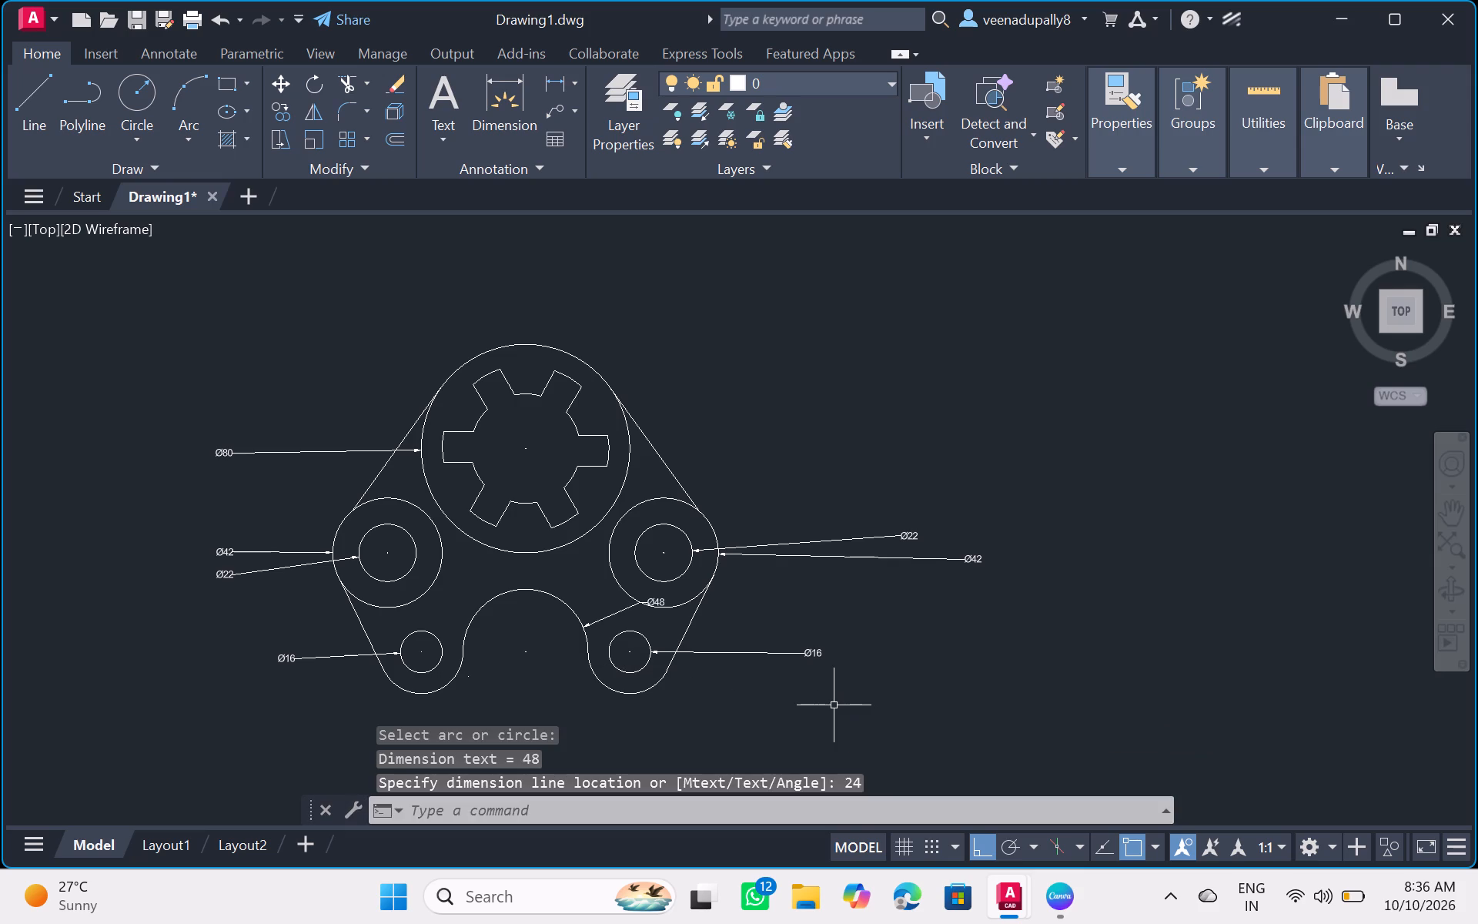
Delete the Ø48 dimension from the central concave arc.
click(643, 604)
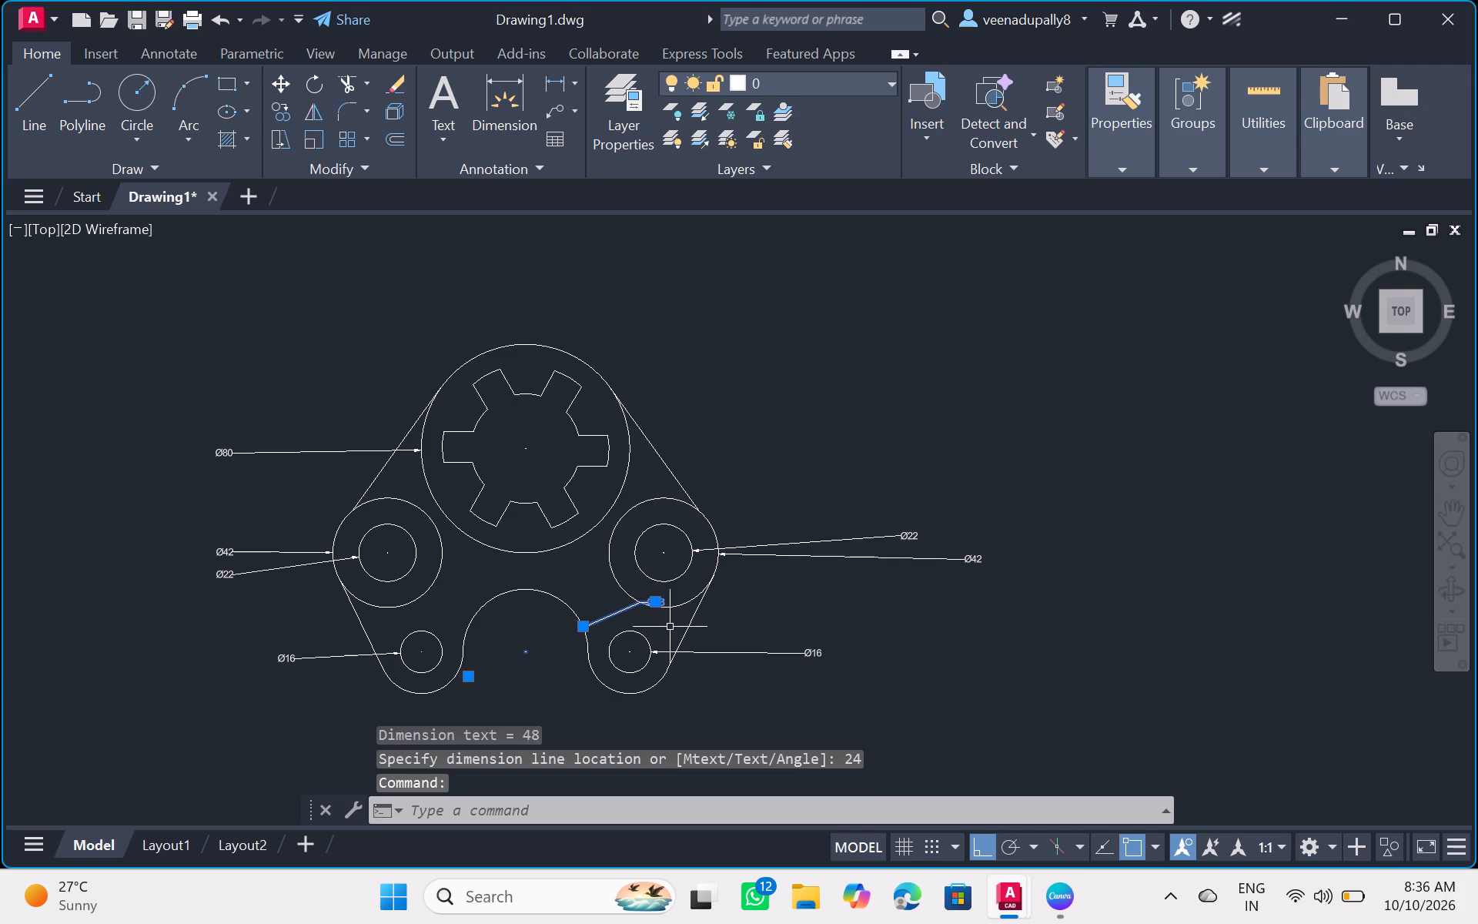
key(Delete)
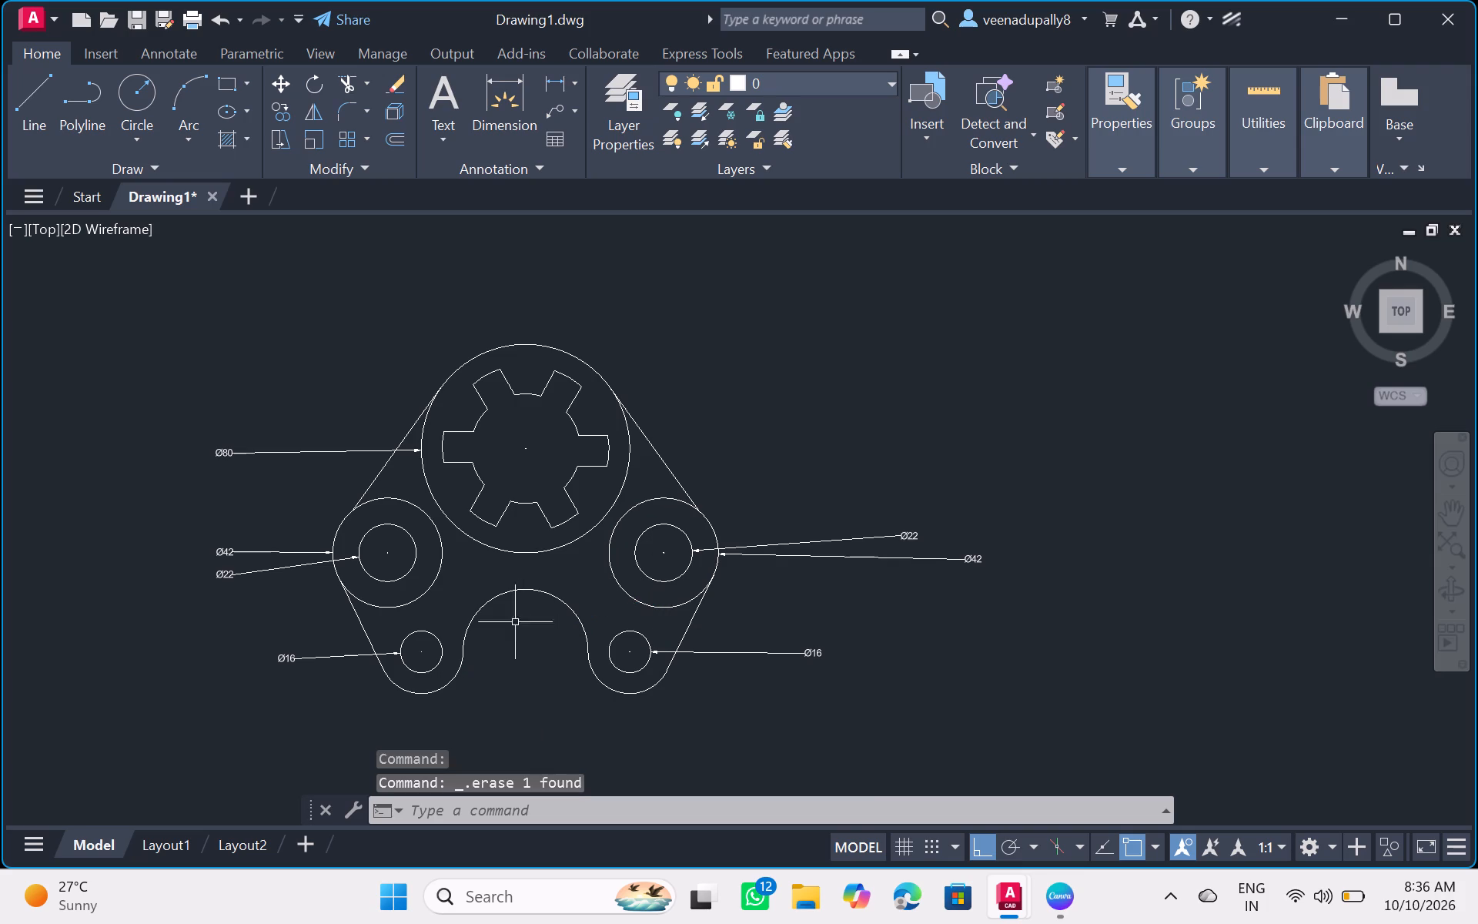
Add a diameter dimension to the central concave arc, placing its text right of the figure, just below the right Ø16 text.
click(532, 591)
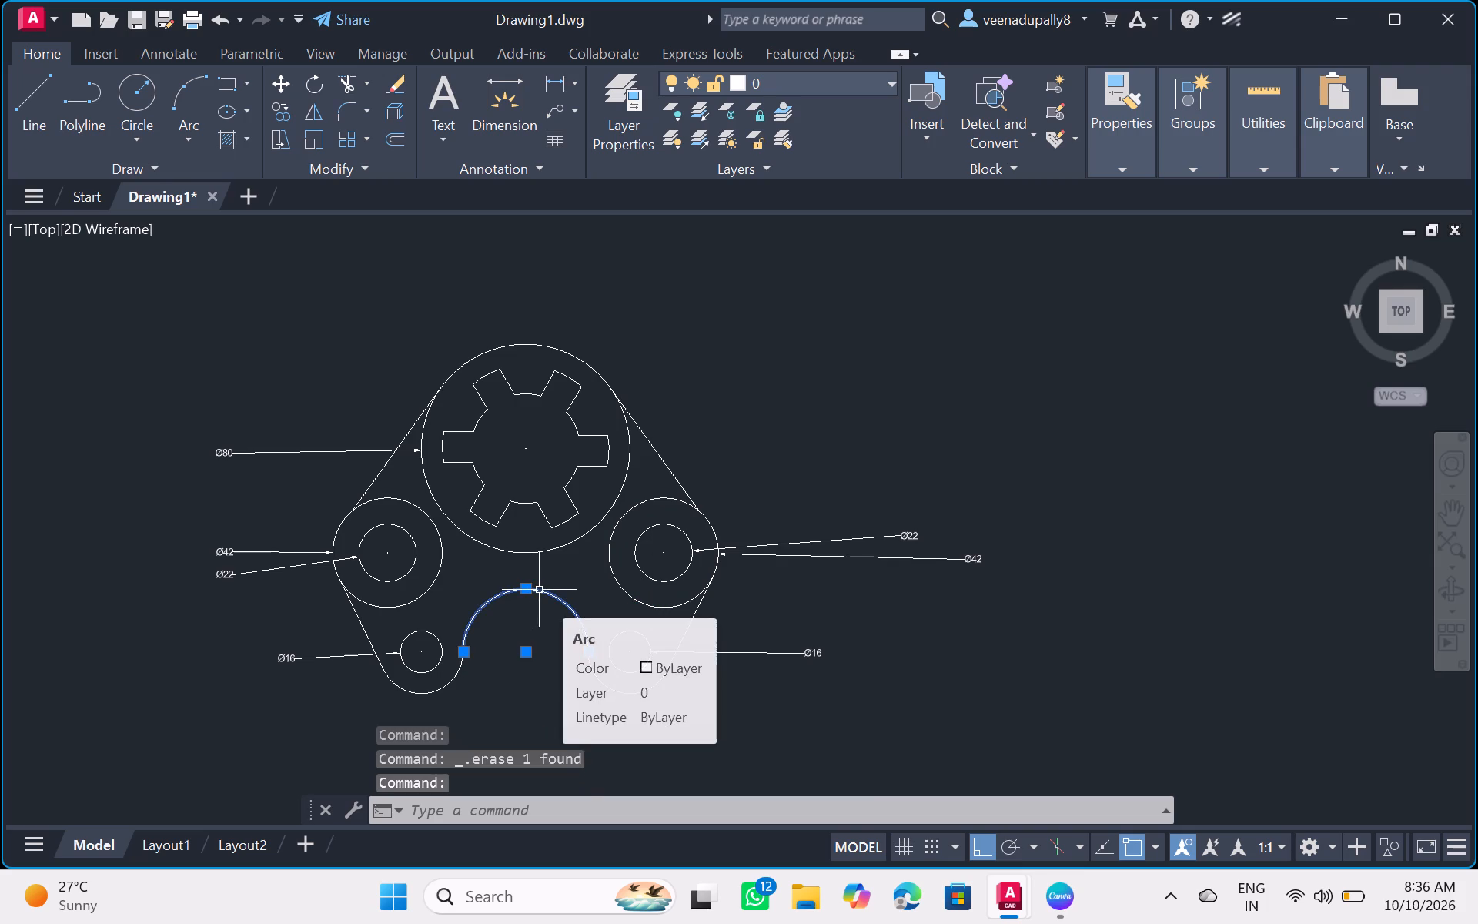
text(di)
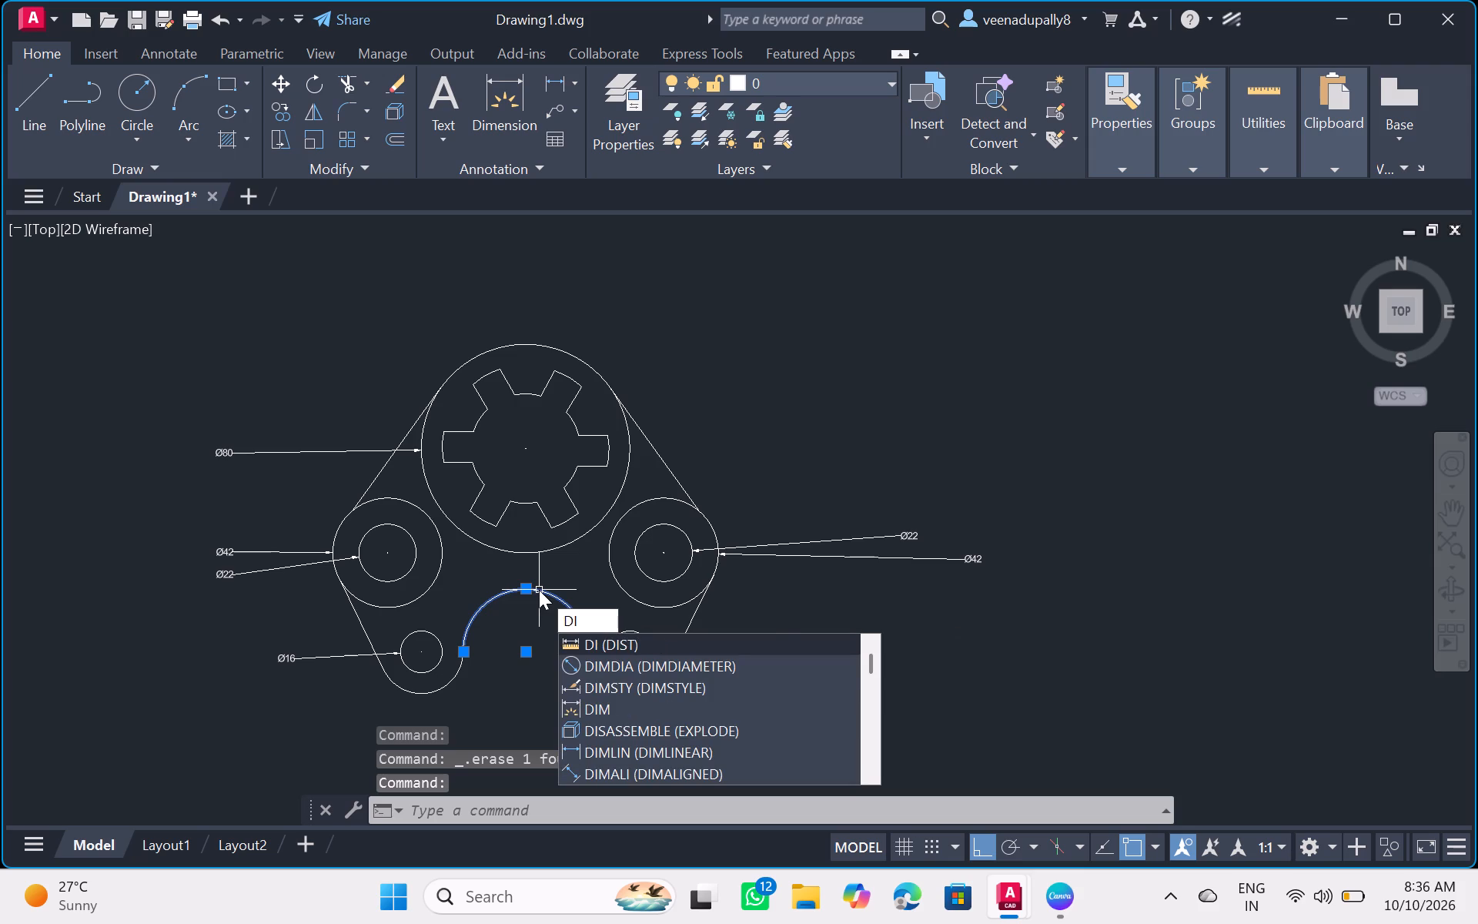
click(621, 661)
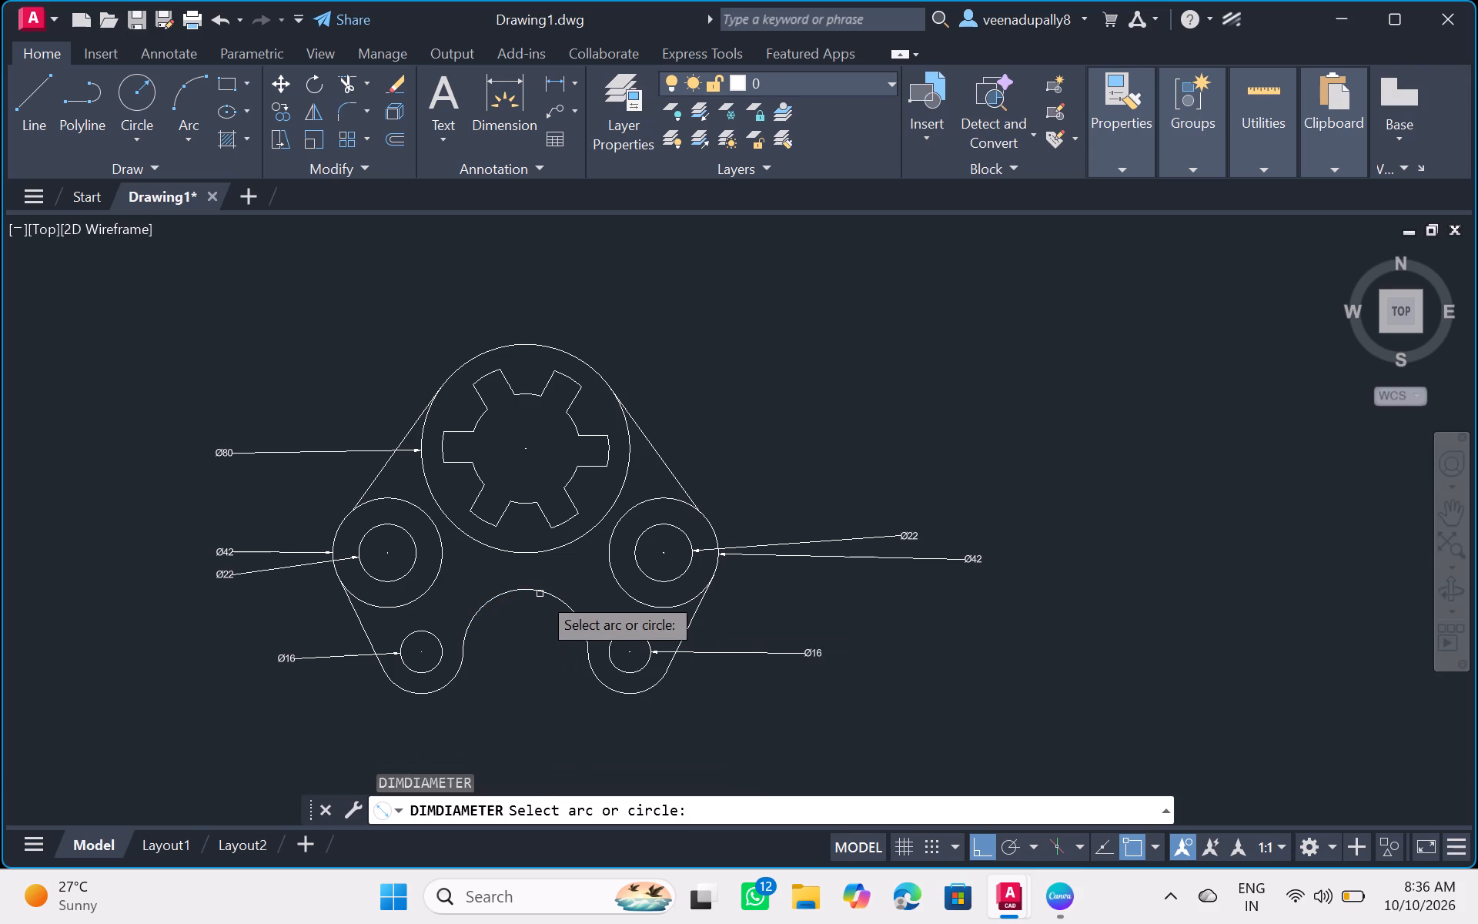
click(540, 592)
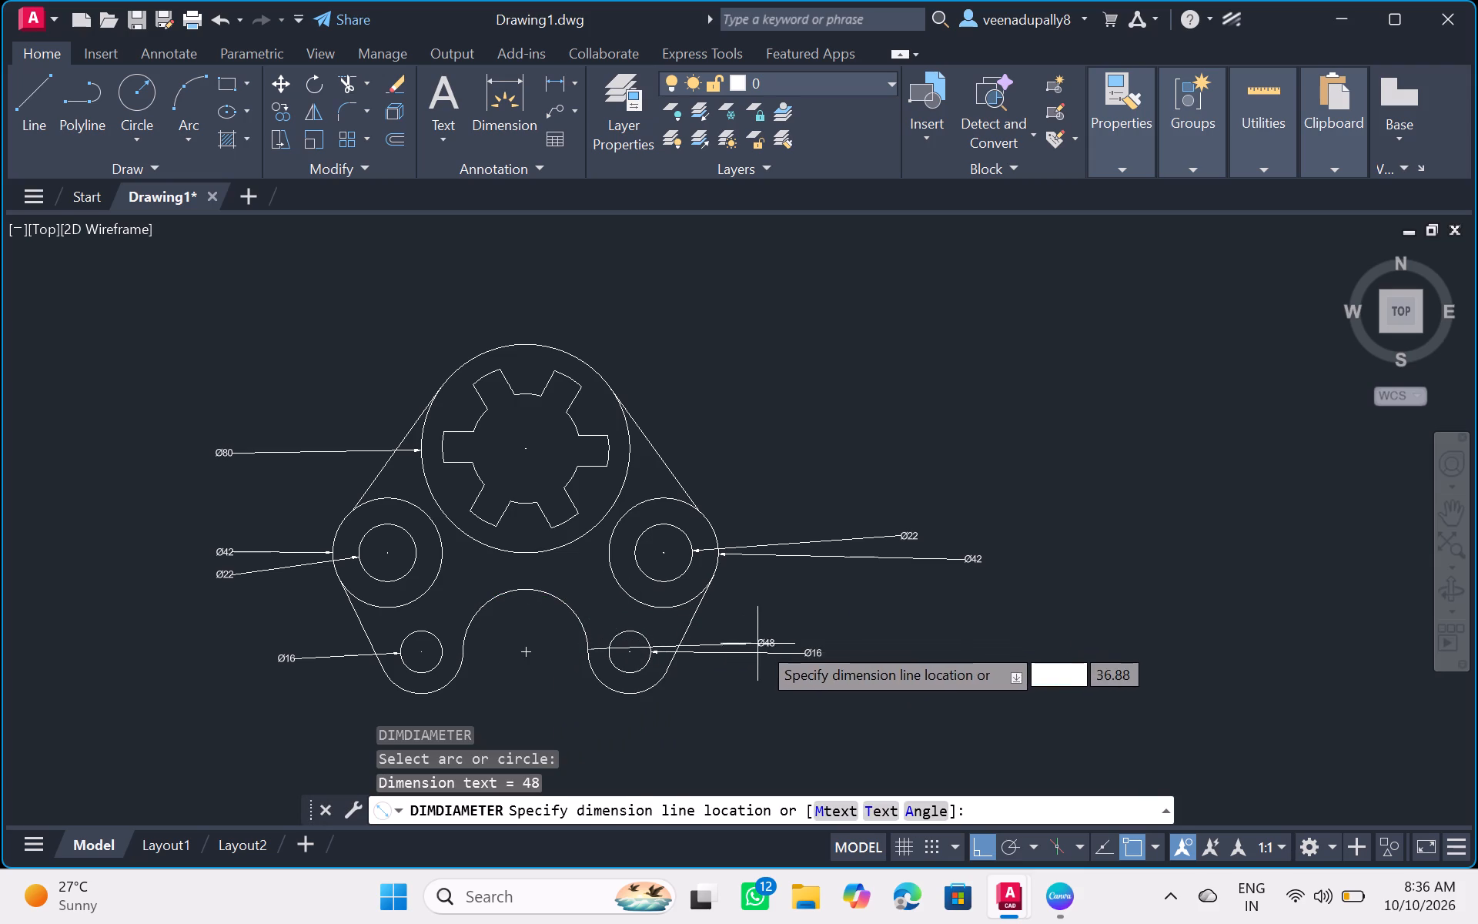
click(818, 699)
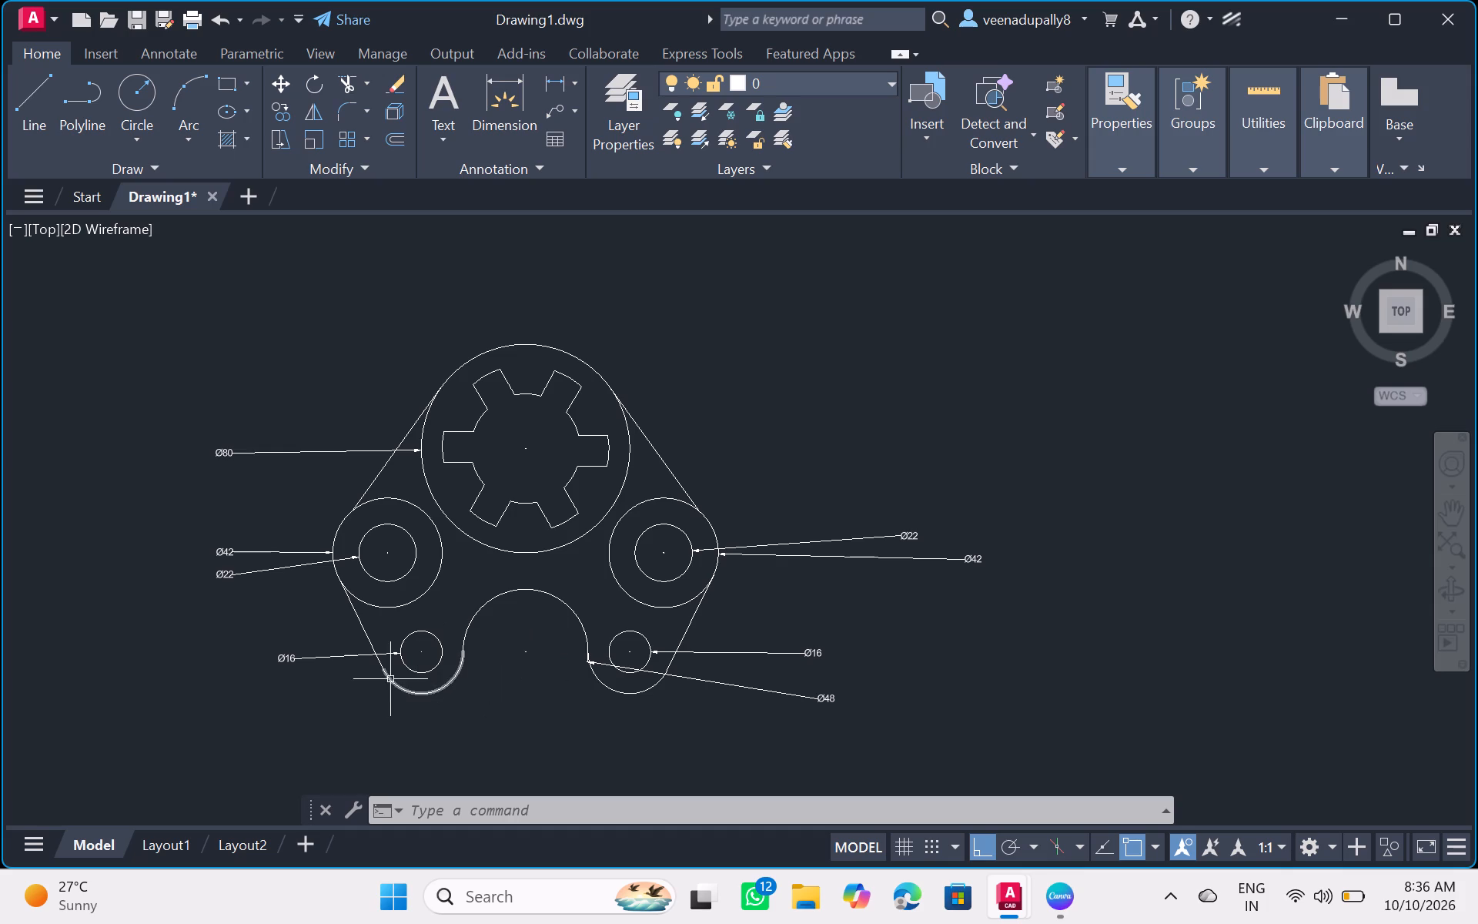
Add a diameter dimension to the outer arc around the lower left small hole, placing its text below and left of the arc.
click(431, 691)
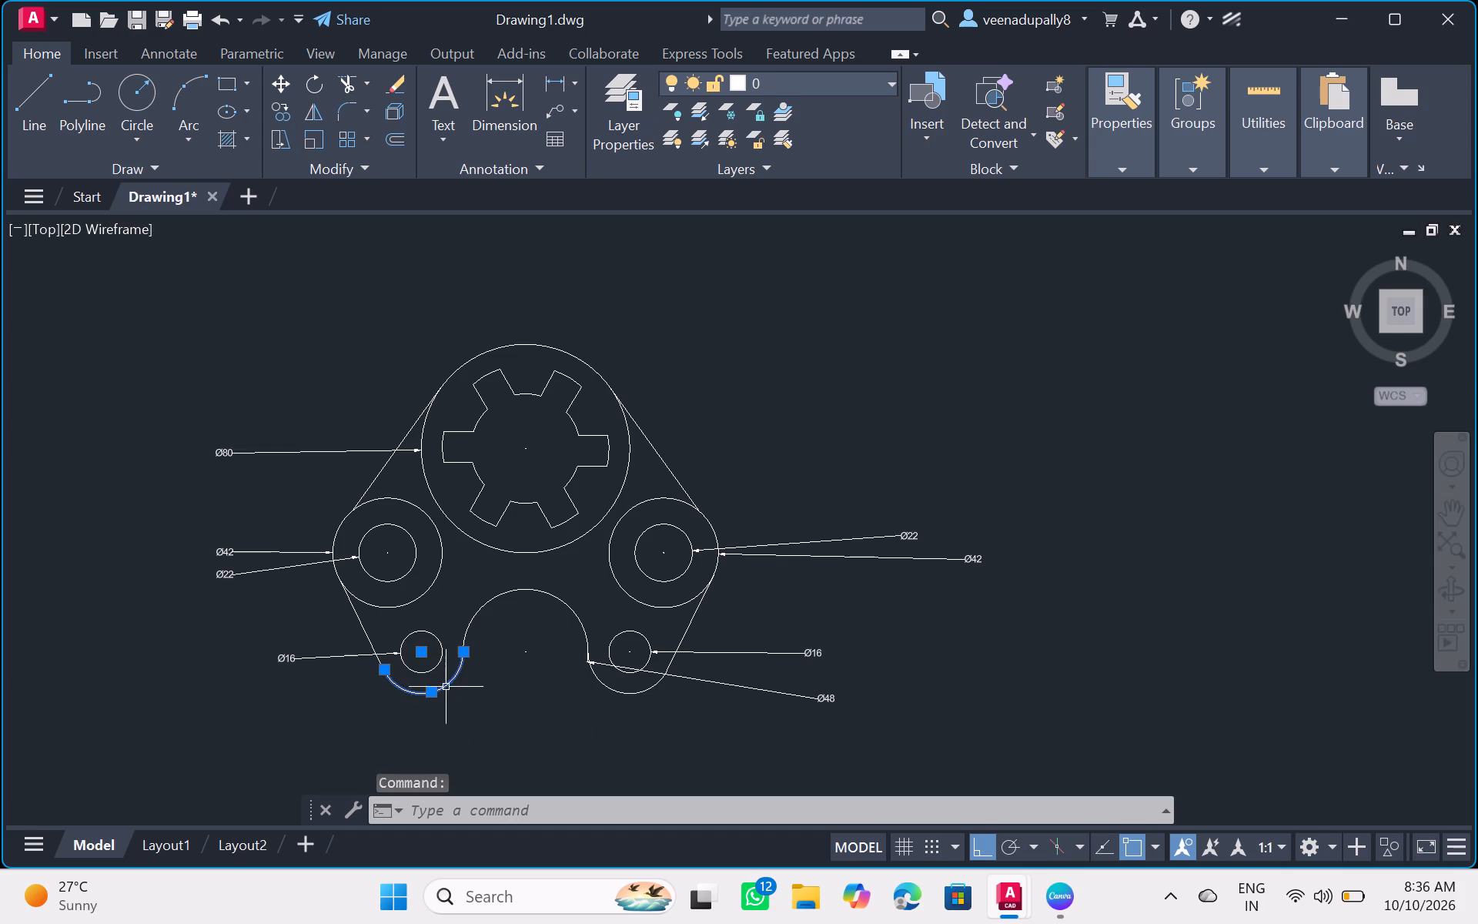
key(d)
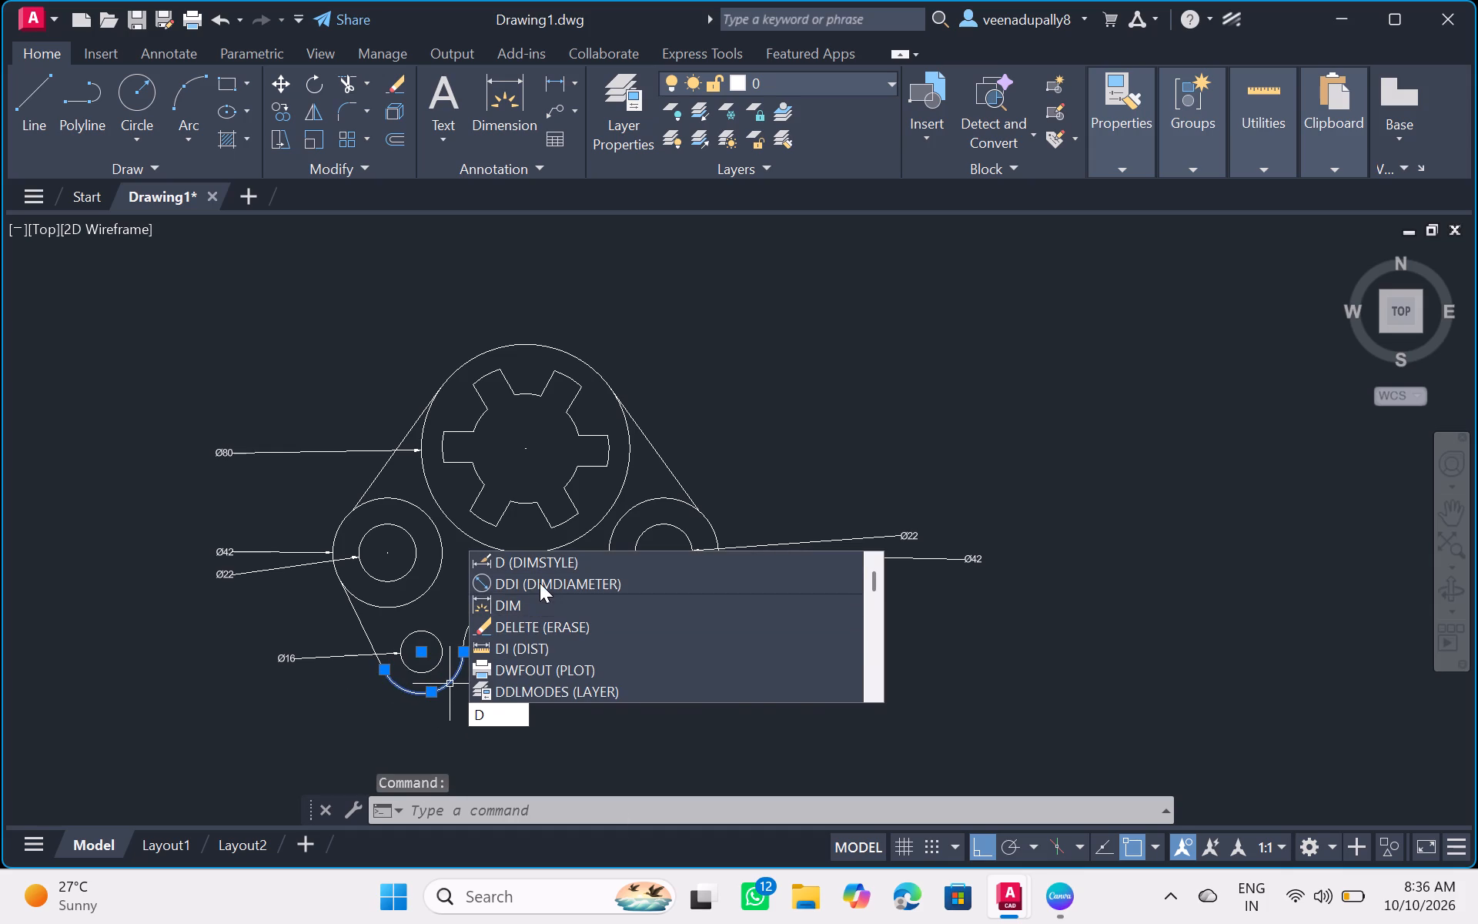
click(540, 581)
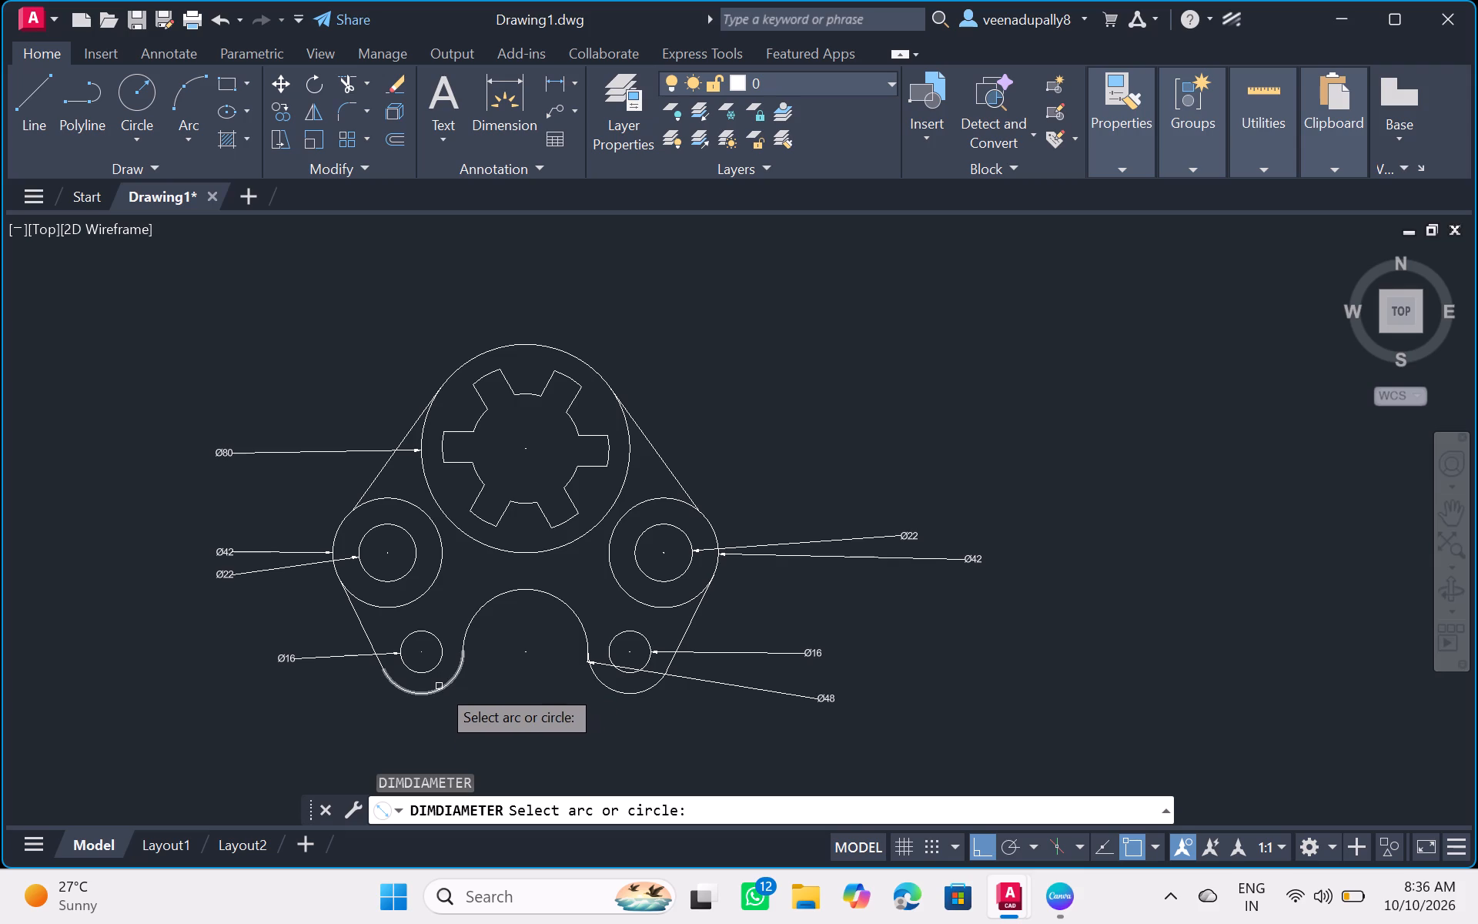
click(439, 687)
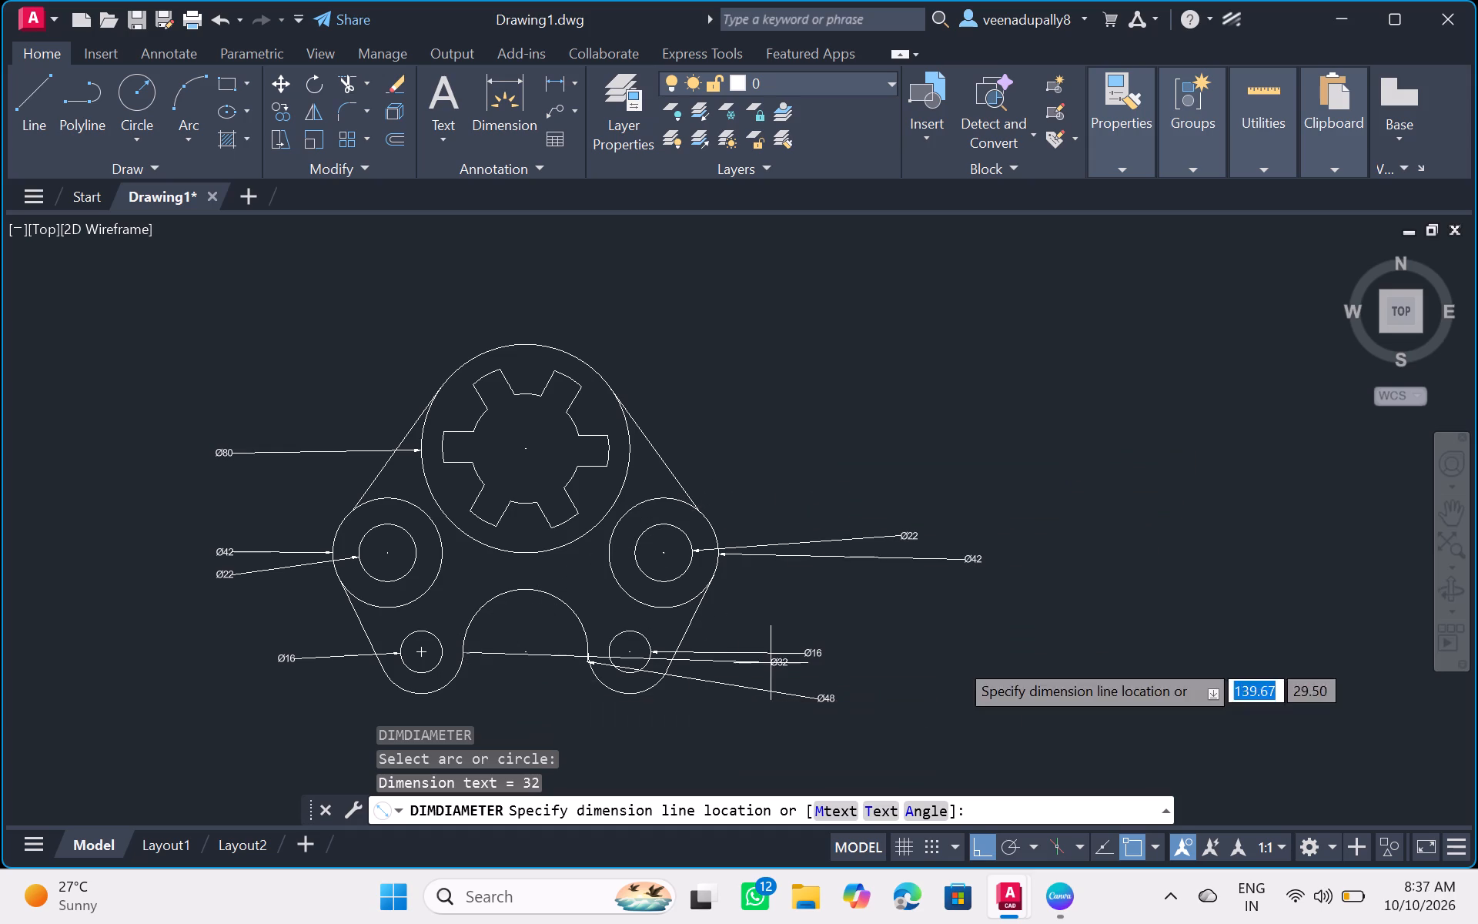
click(337, 711)
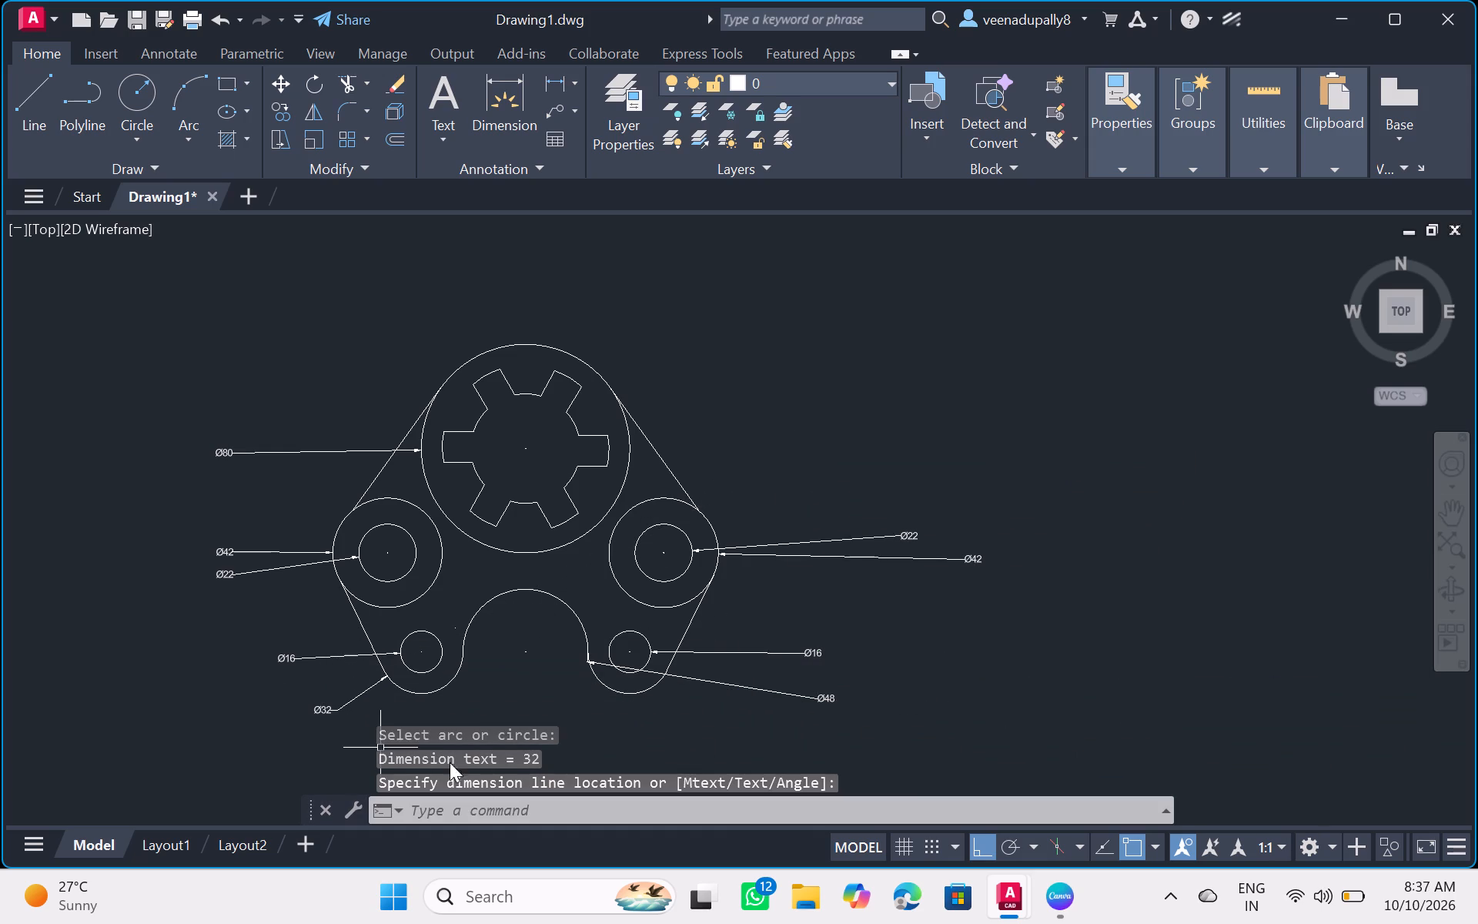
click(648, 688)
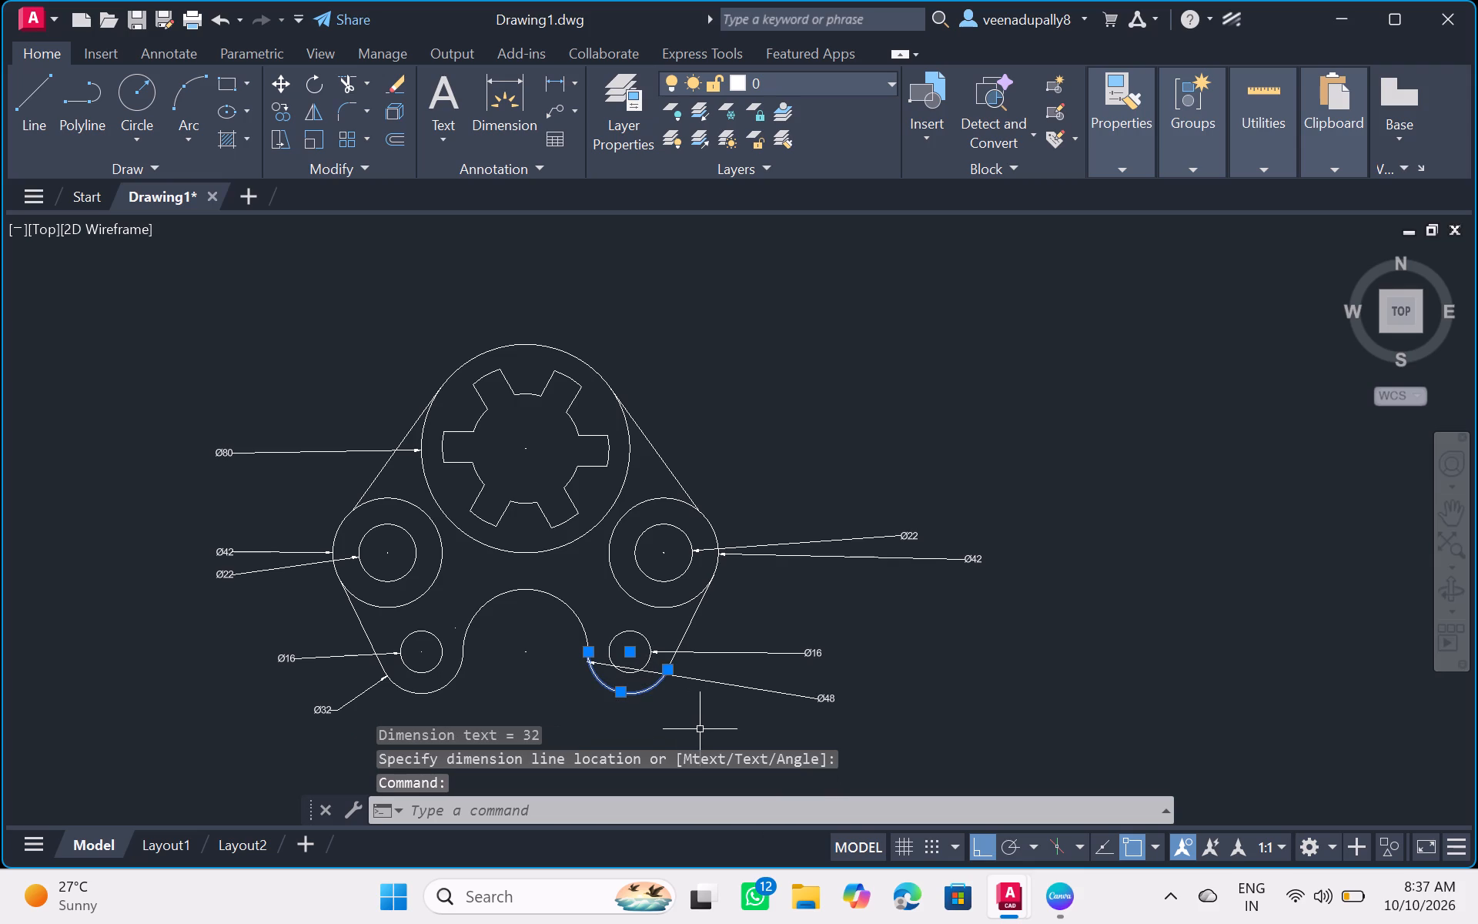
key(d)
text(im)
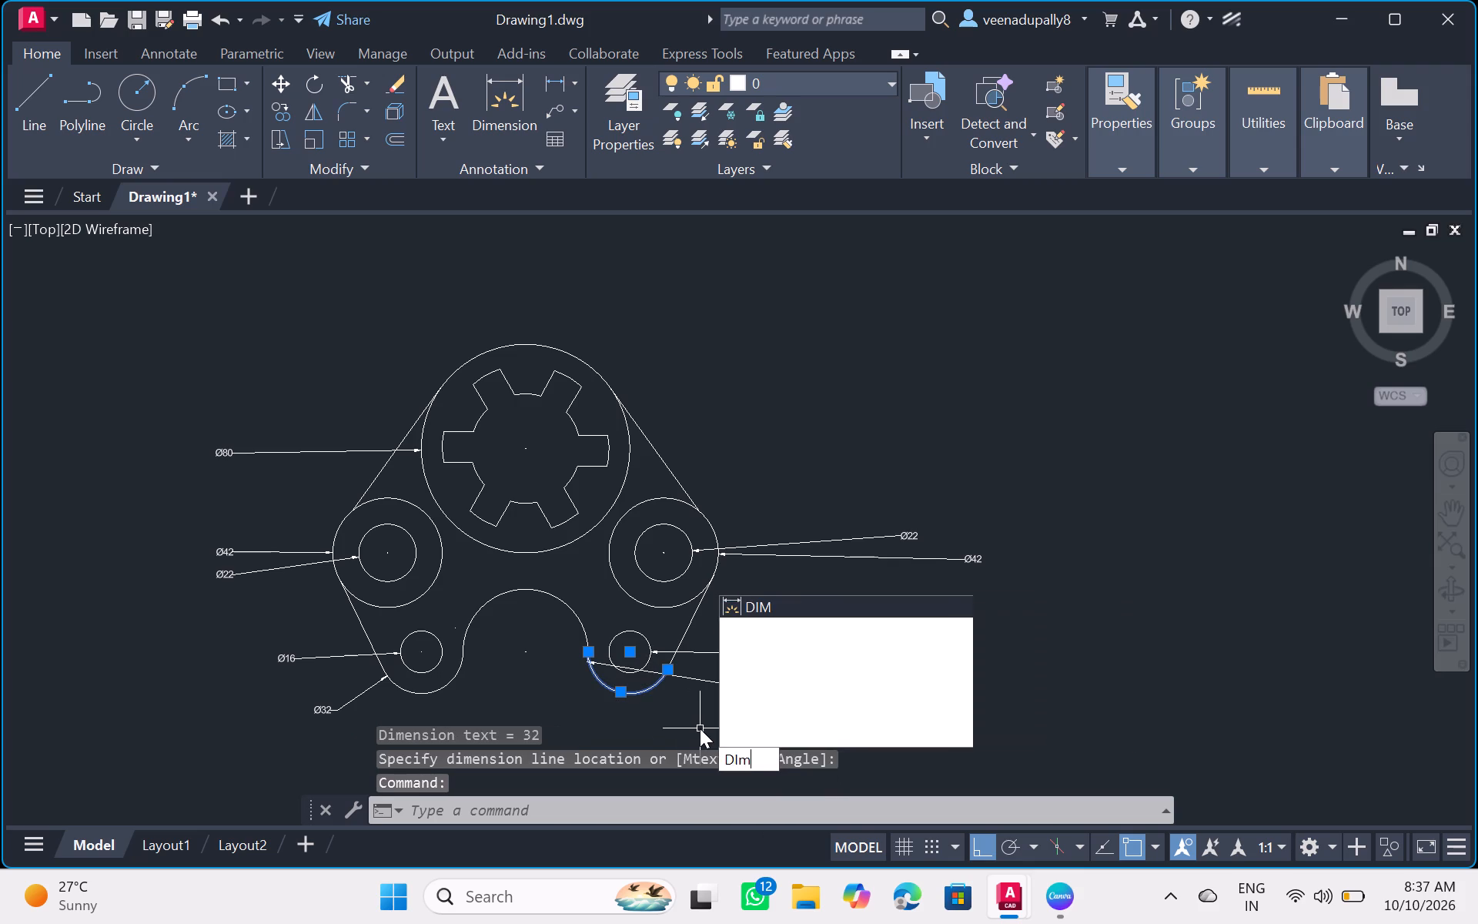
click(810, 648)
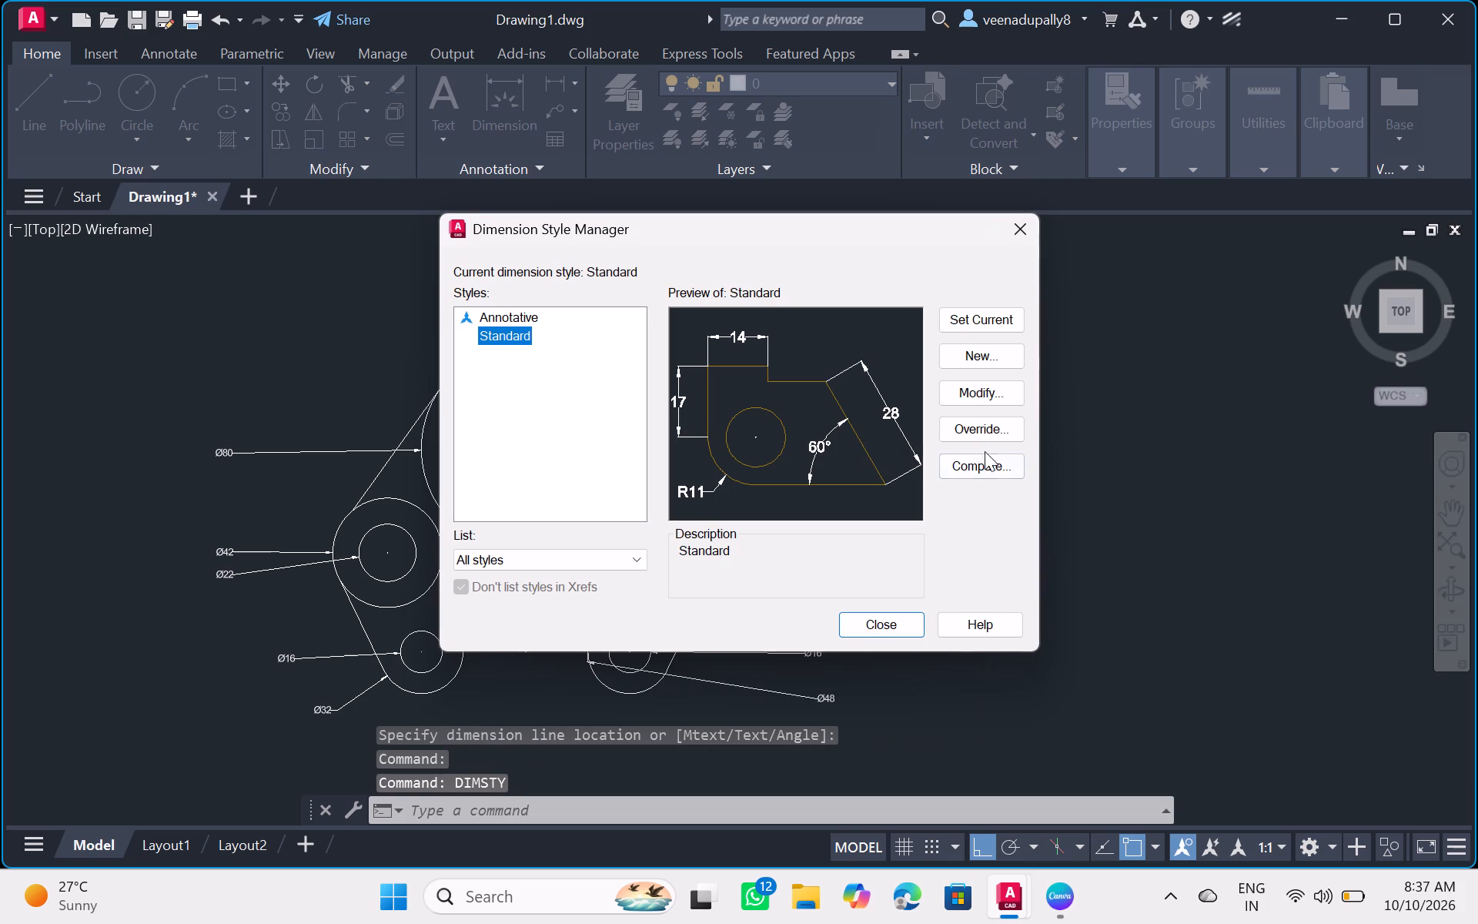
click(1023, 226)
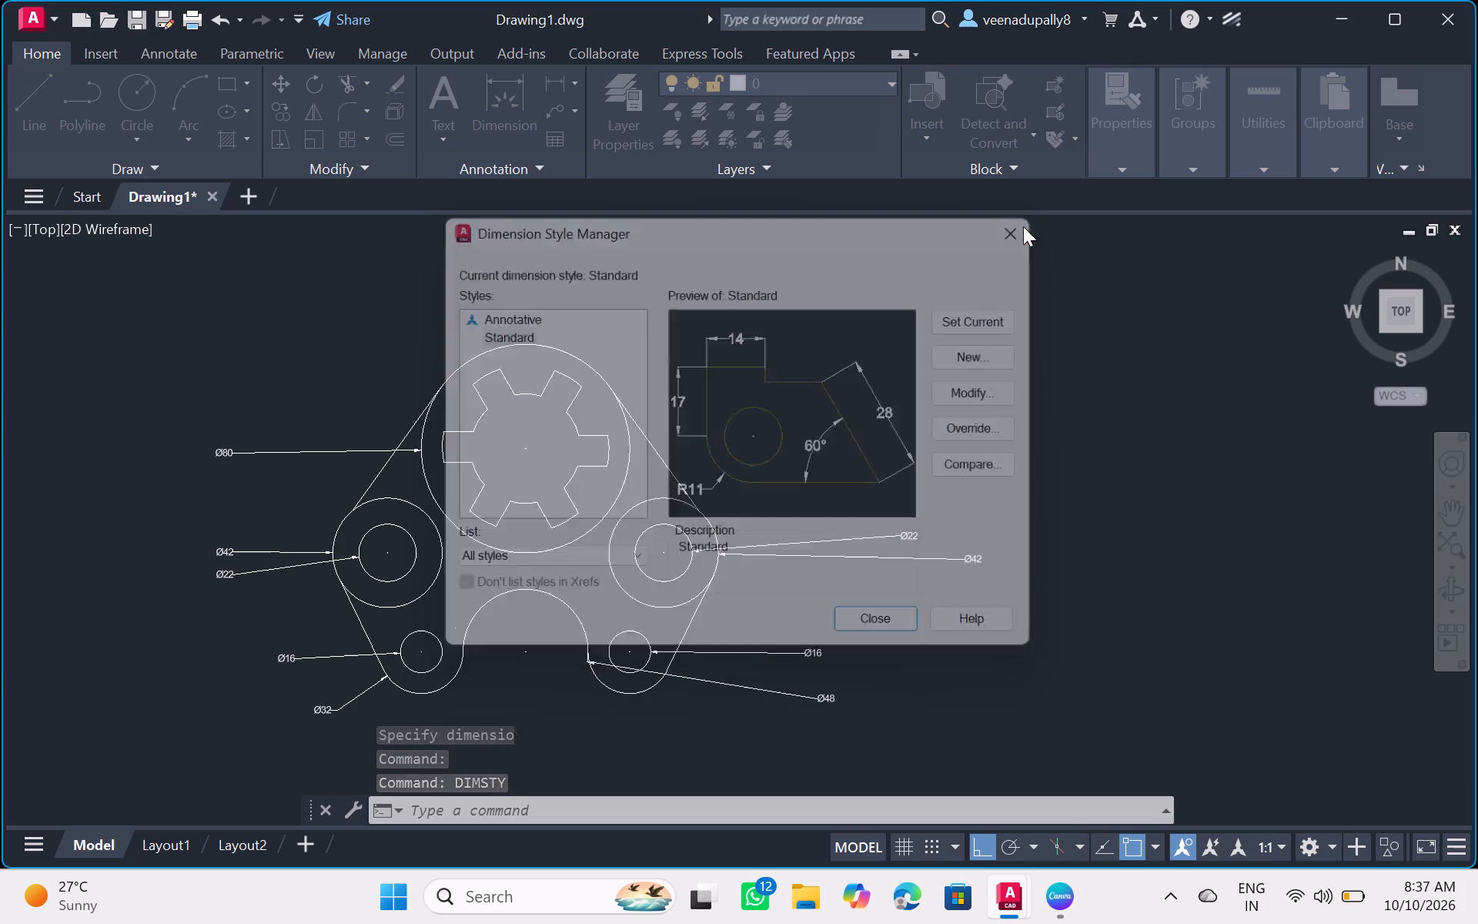
Add a diameter dimension to the outer arc around the lower right small hole, placing its text below and right of the arc.
click(645, 693)
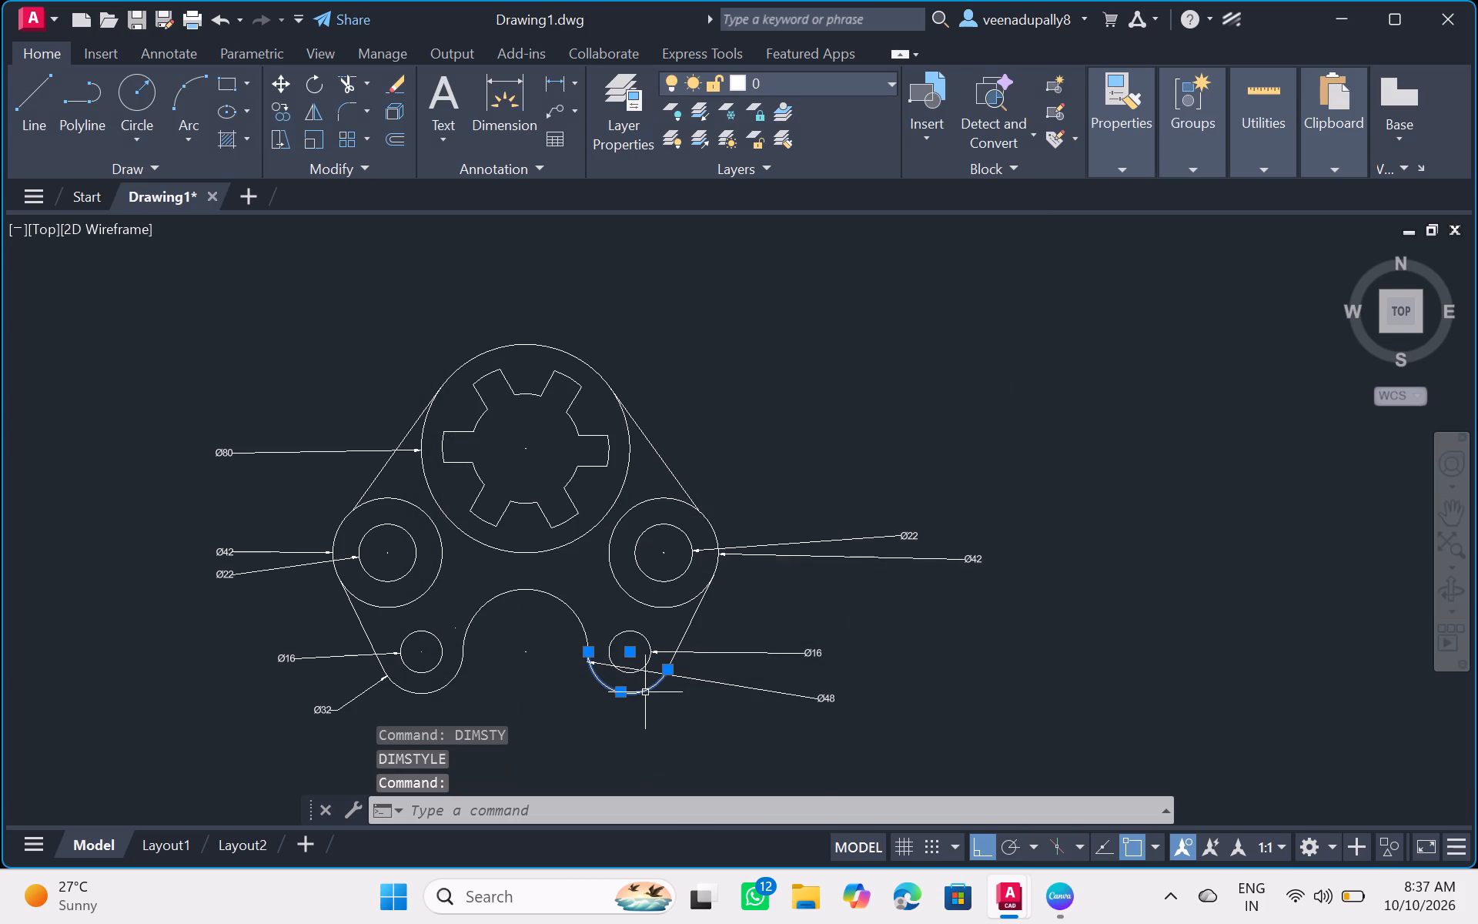
text(di)
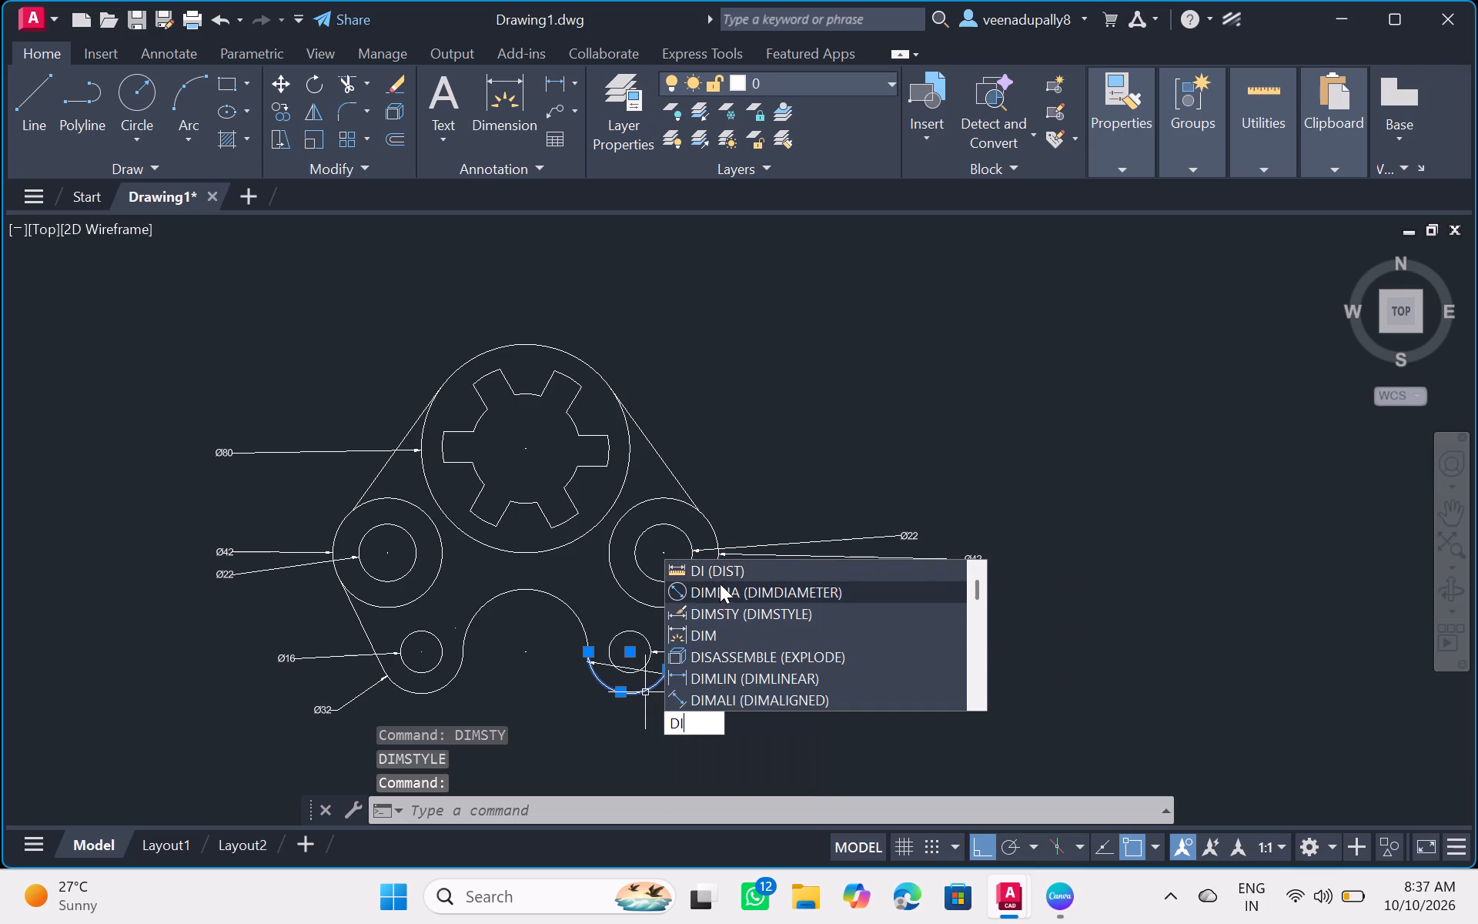
click(720, 584)
click(633, 695)
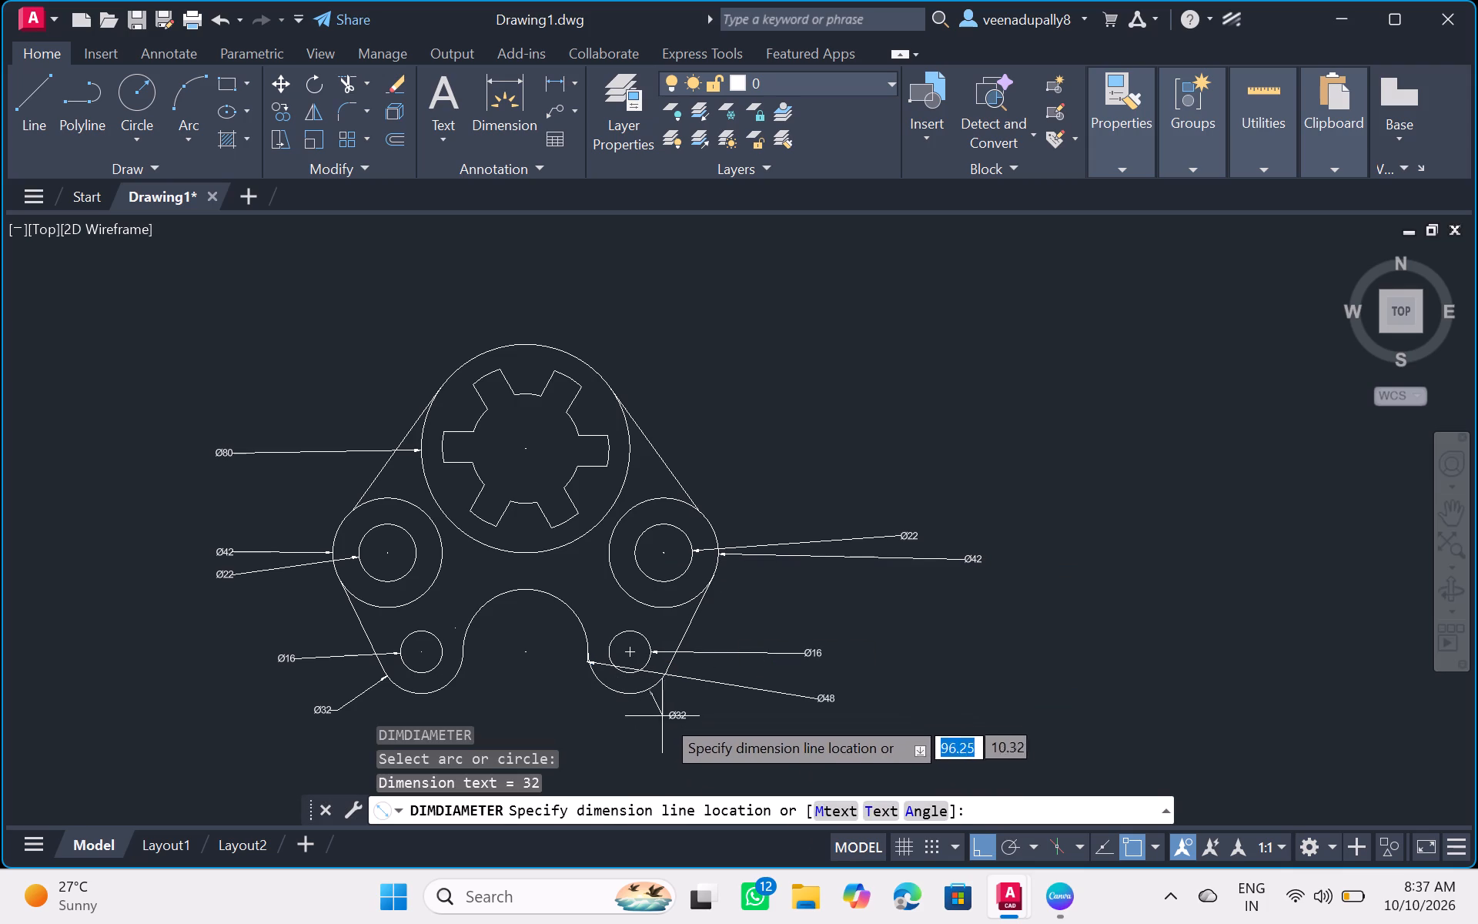
click(731, 738)
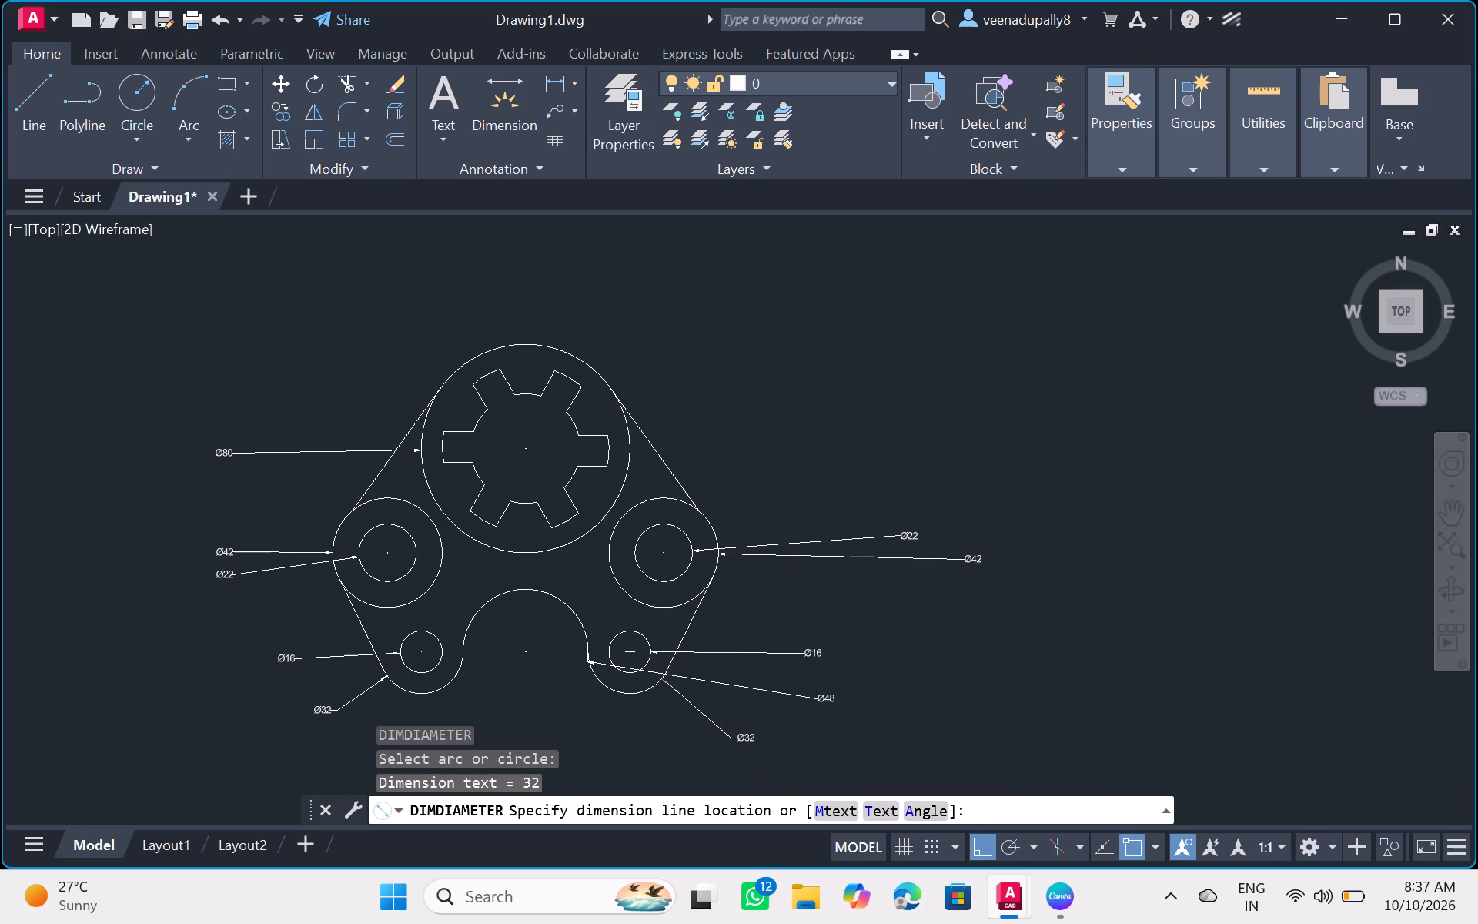
Examine the diameter dimensions placed around the figure, especially those on its right side.
scroll(938, 653, down, 2)
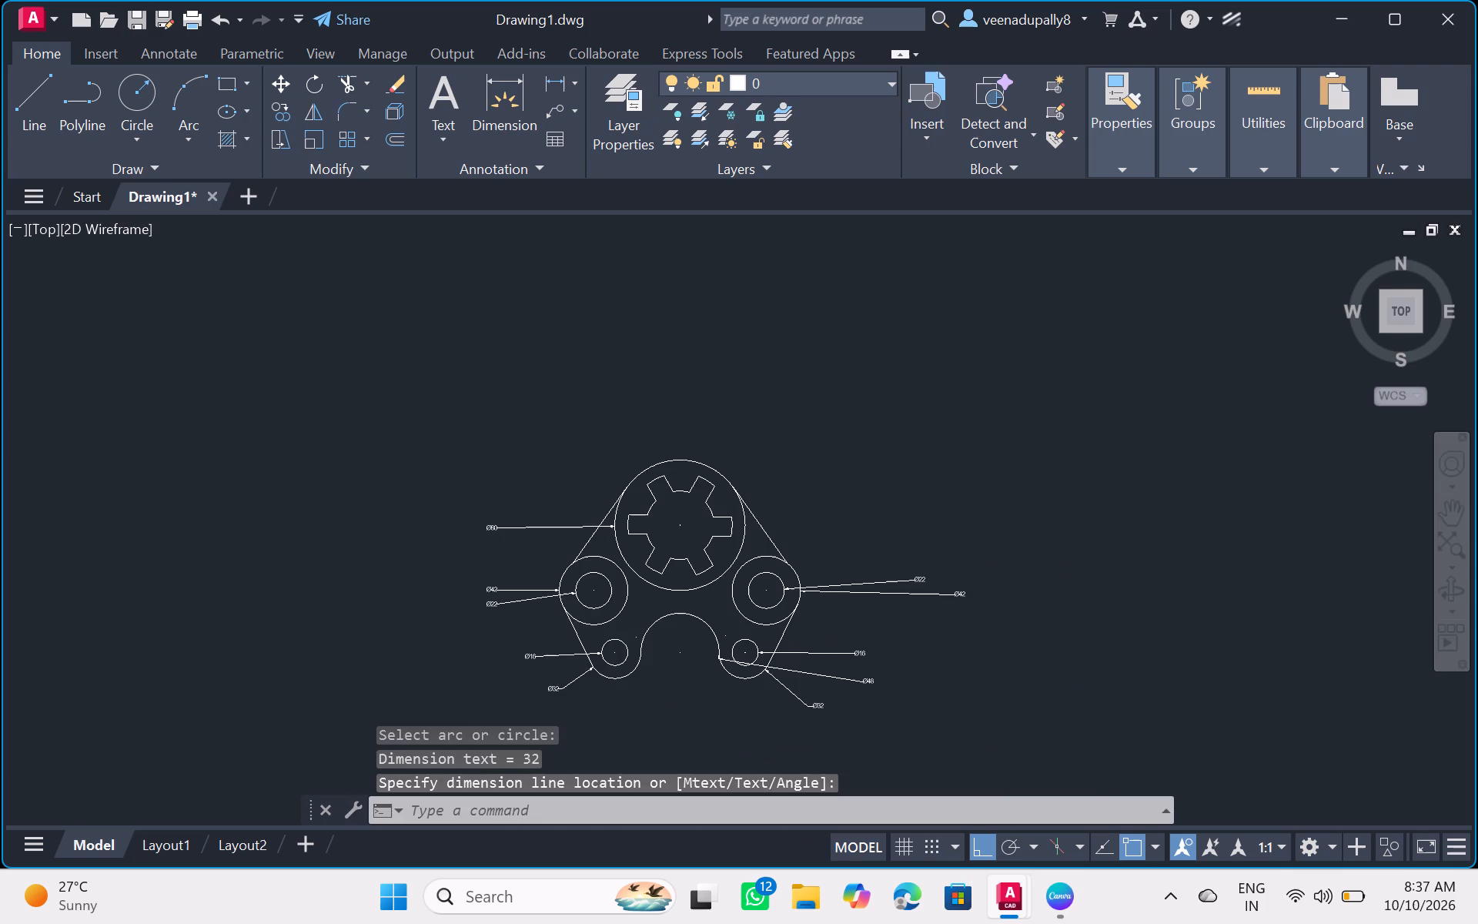
scroll(938, 653, up, 3)
scroll(938, 653, down, 2)
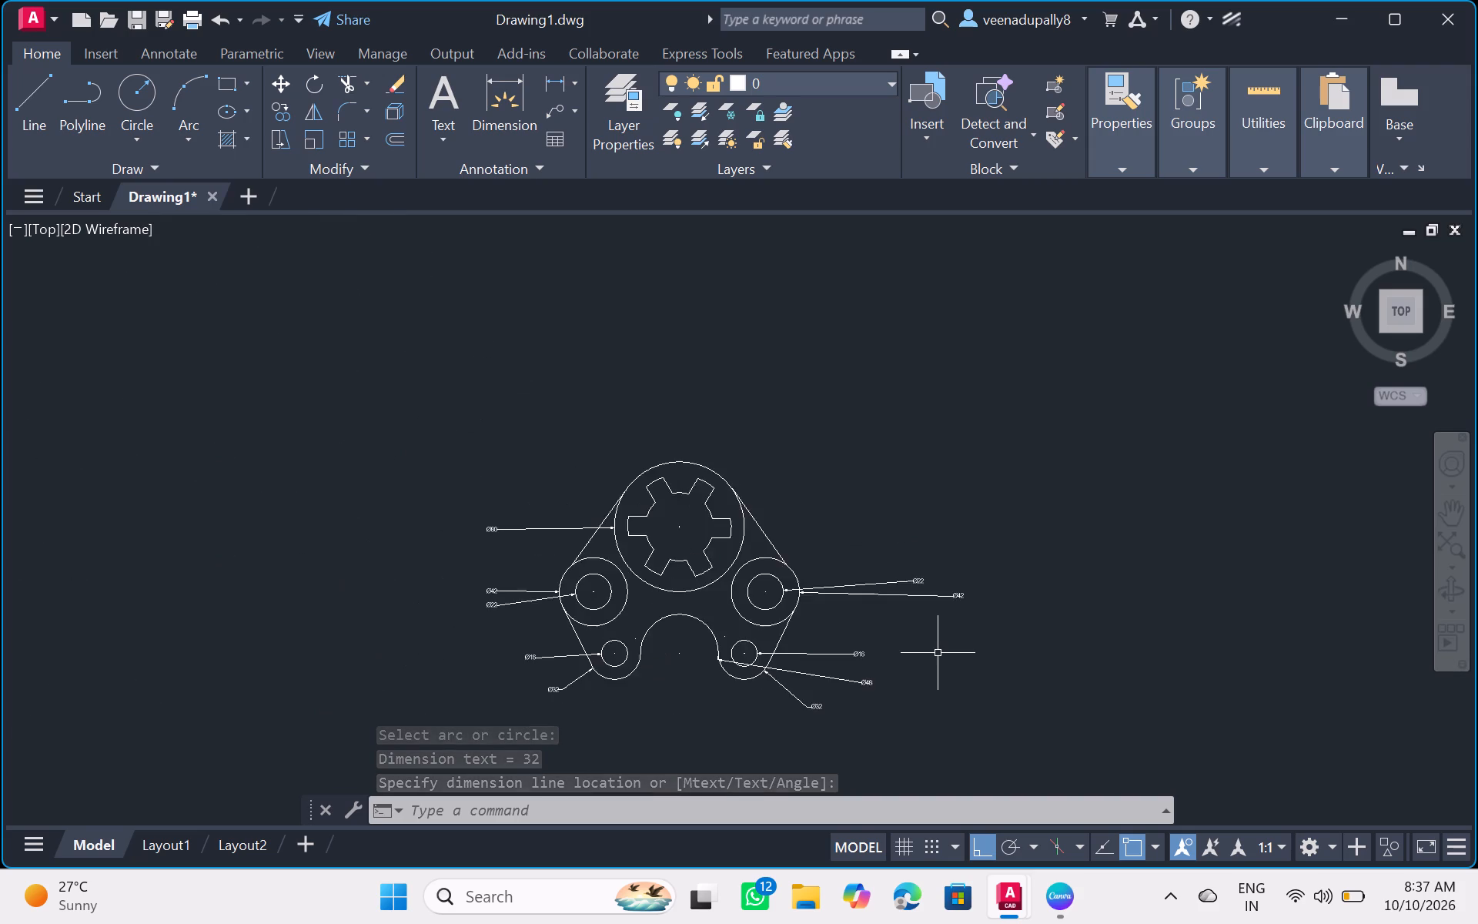
scroll(938, 653, up, 2)
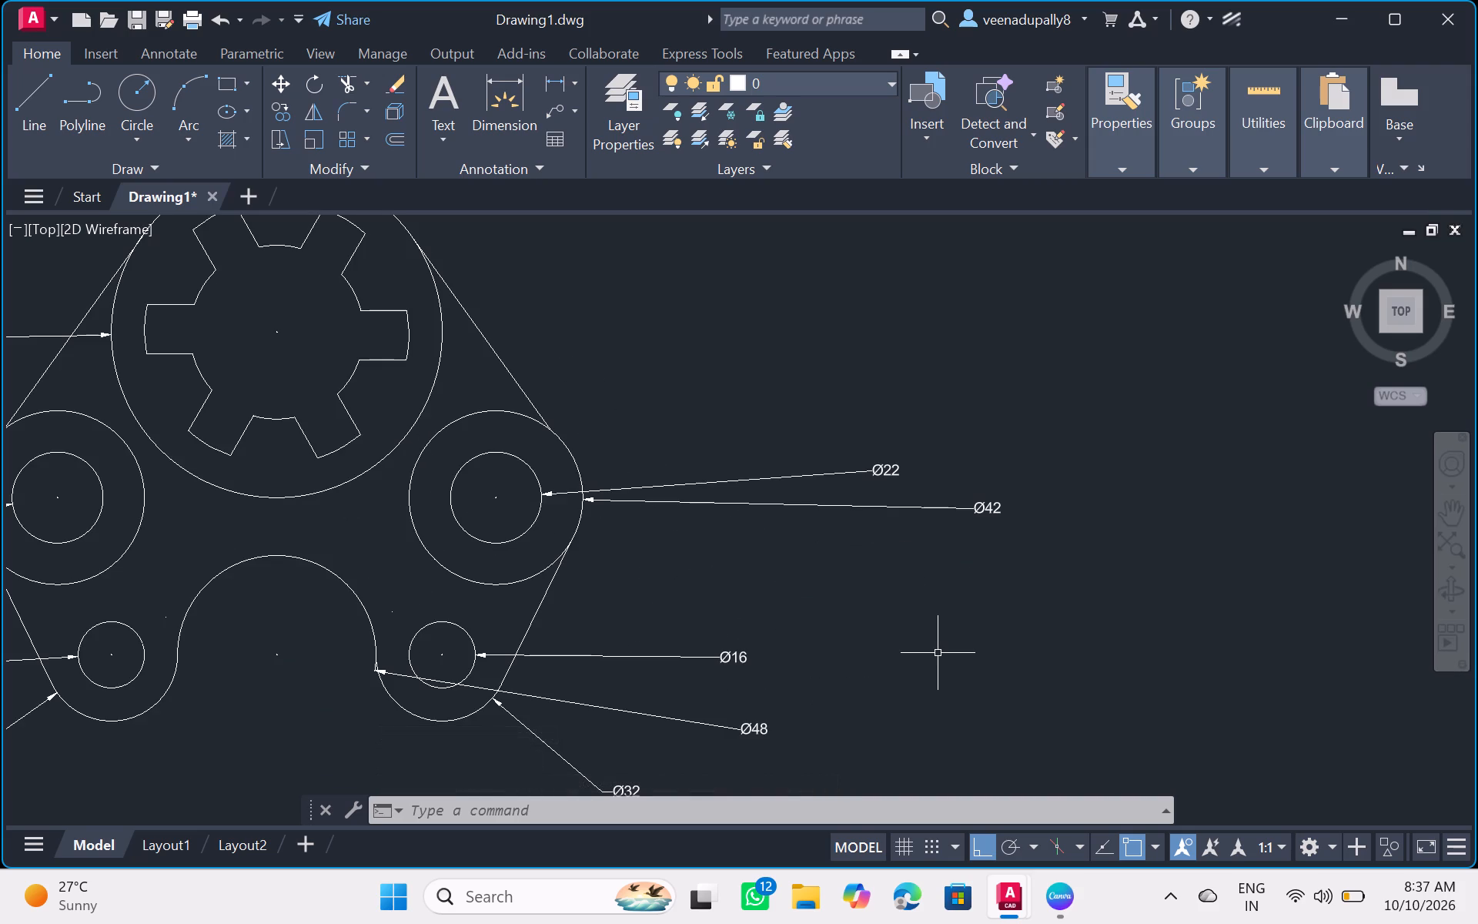
scroll(938, 653, down, 1)
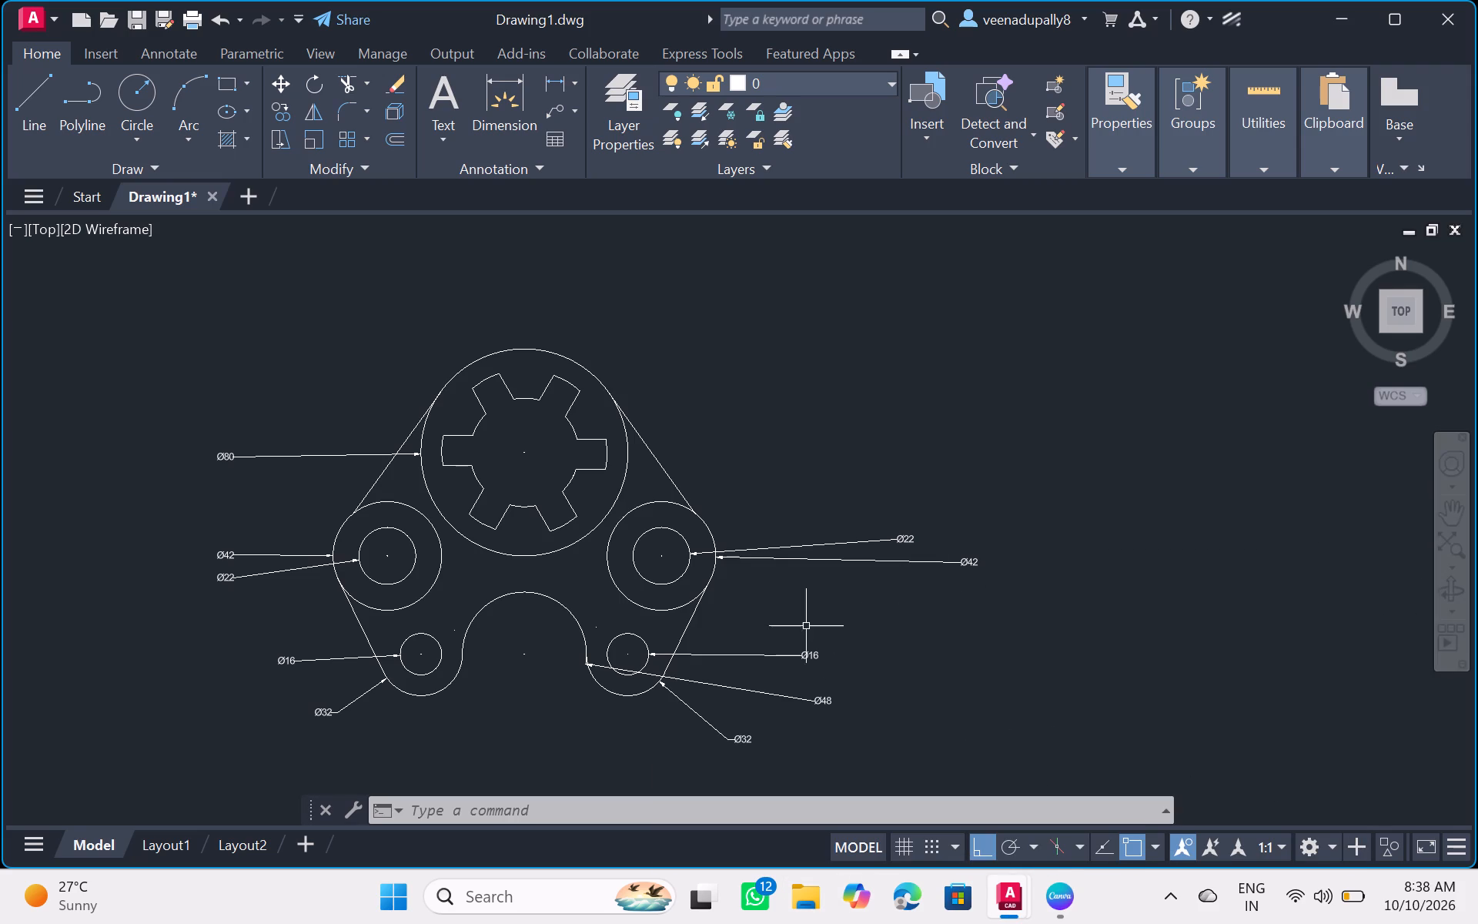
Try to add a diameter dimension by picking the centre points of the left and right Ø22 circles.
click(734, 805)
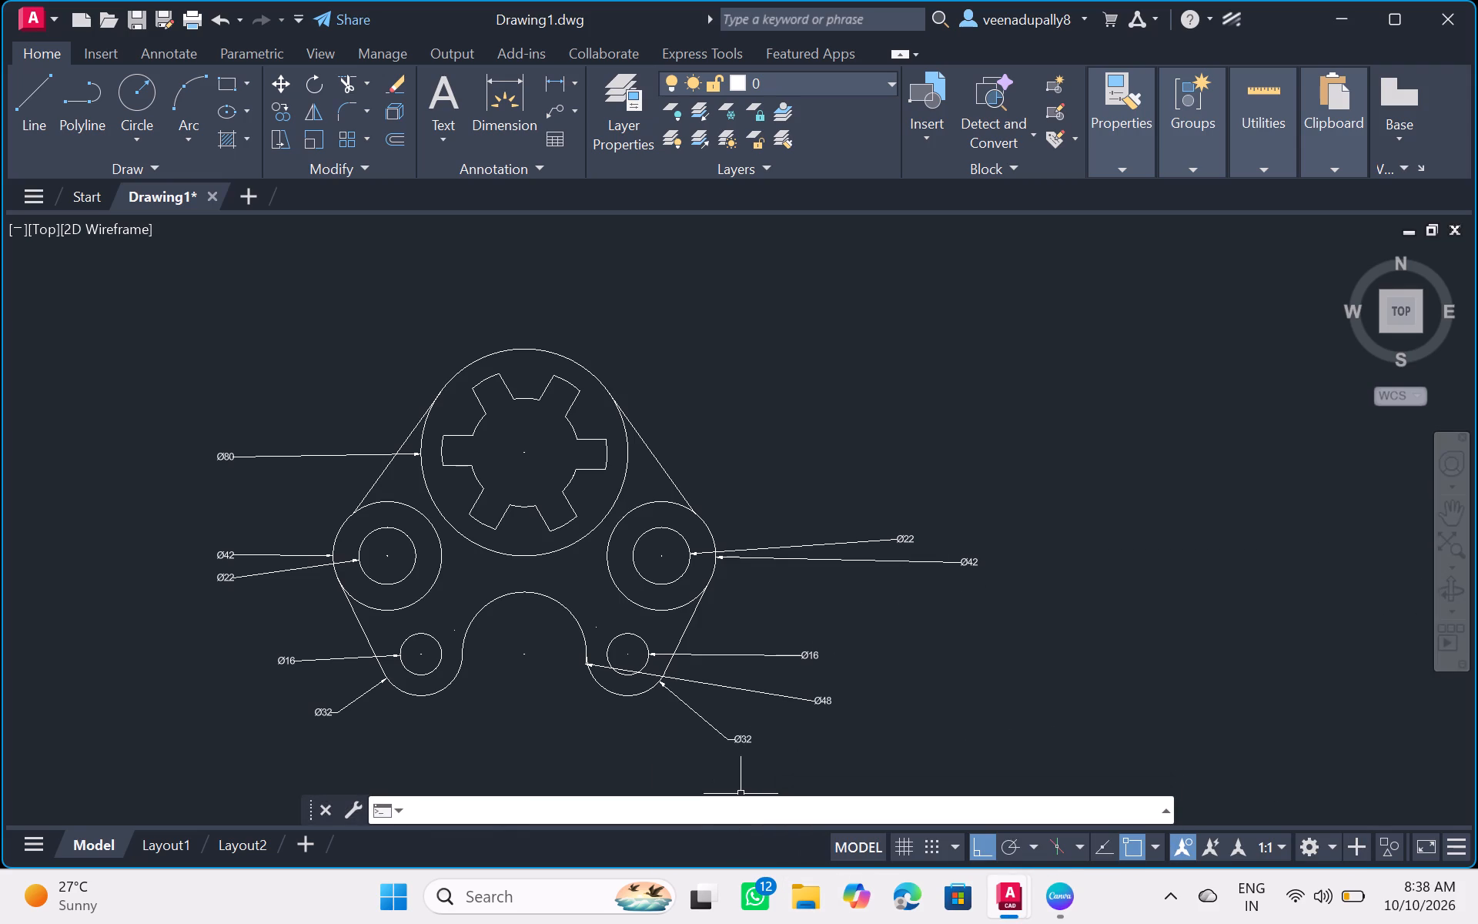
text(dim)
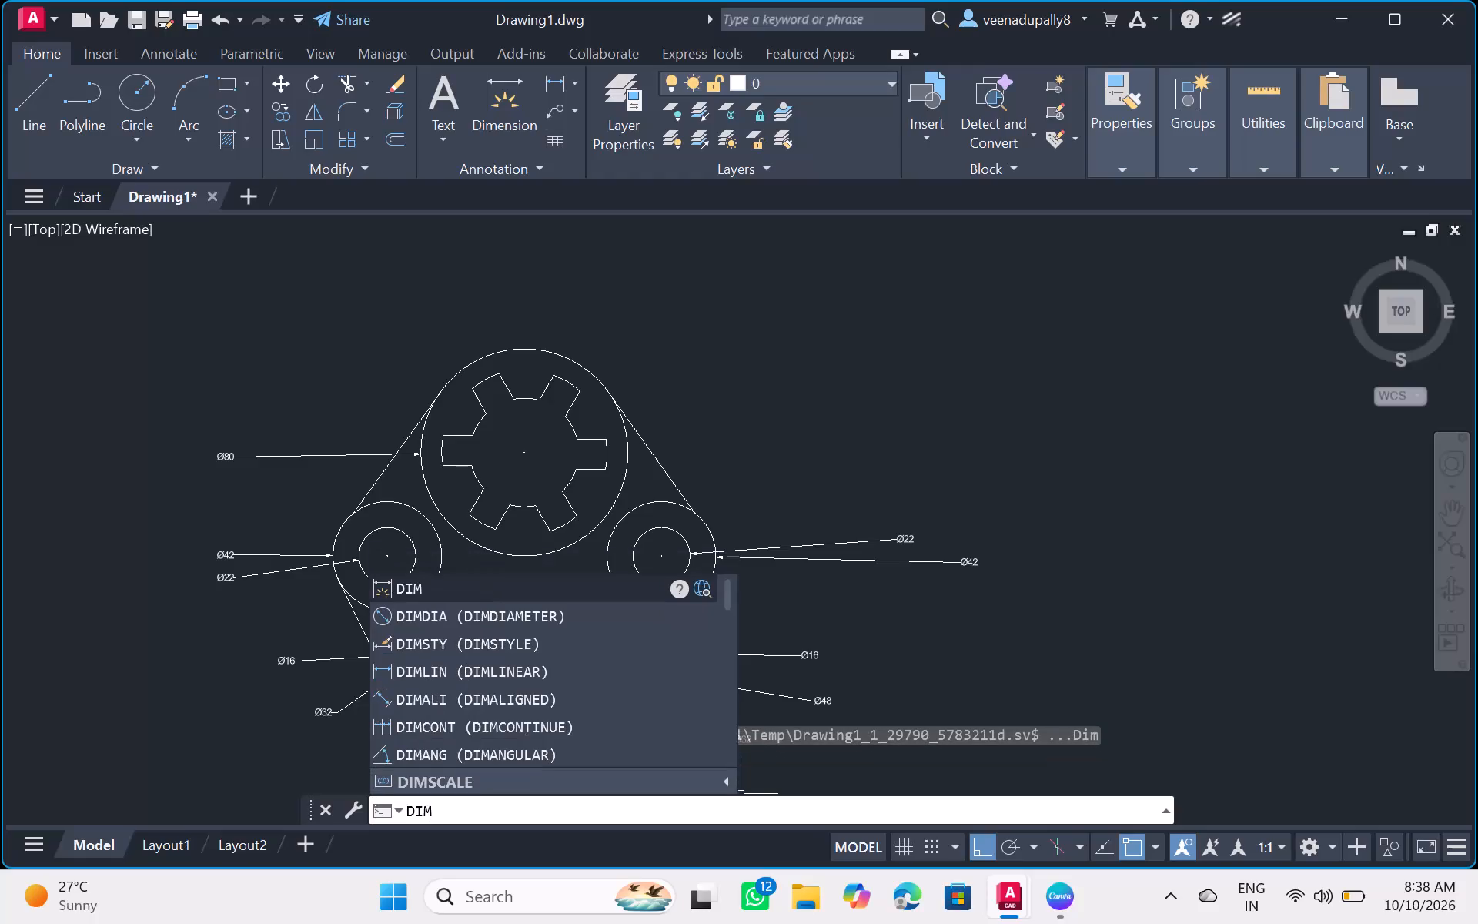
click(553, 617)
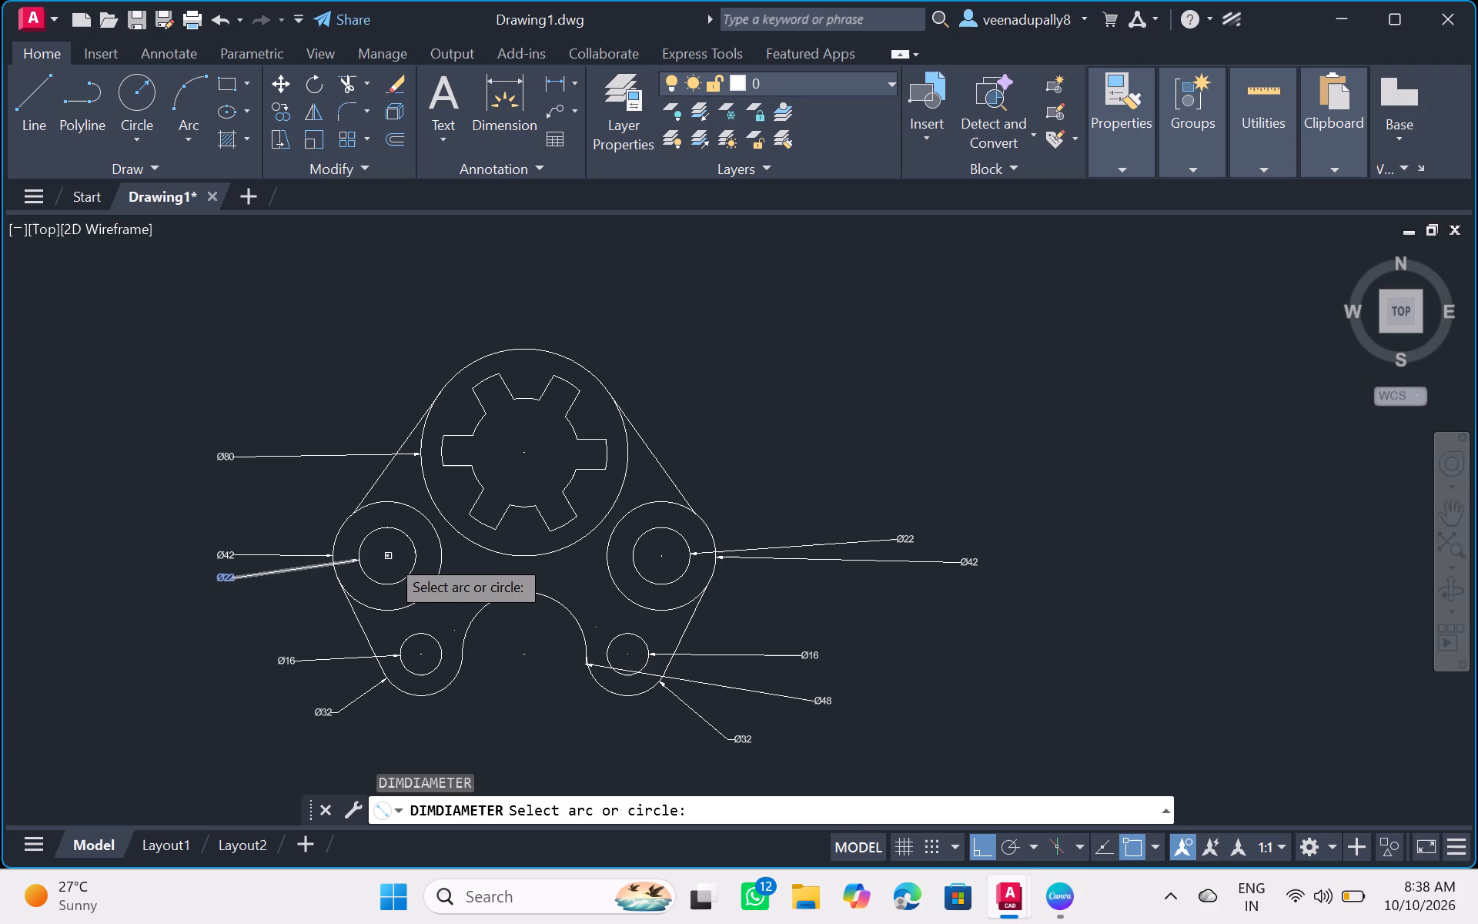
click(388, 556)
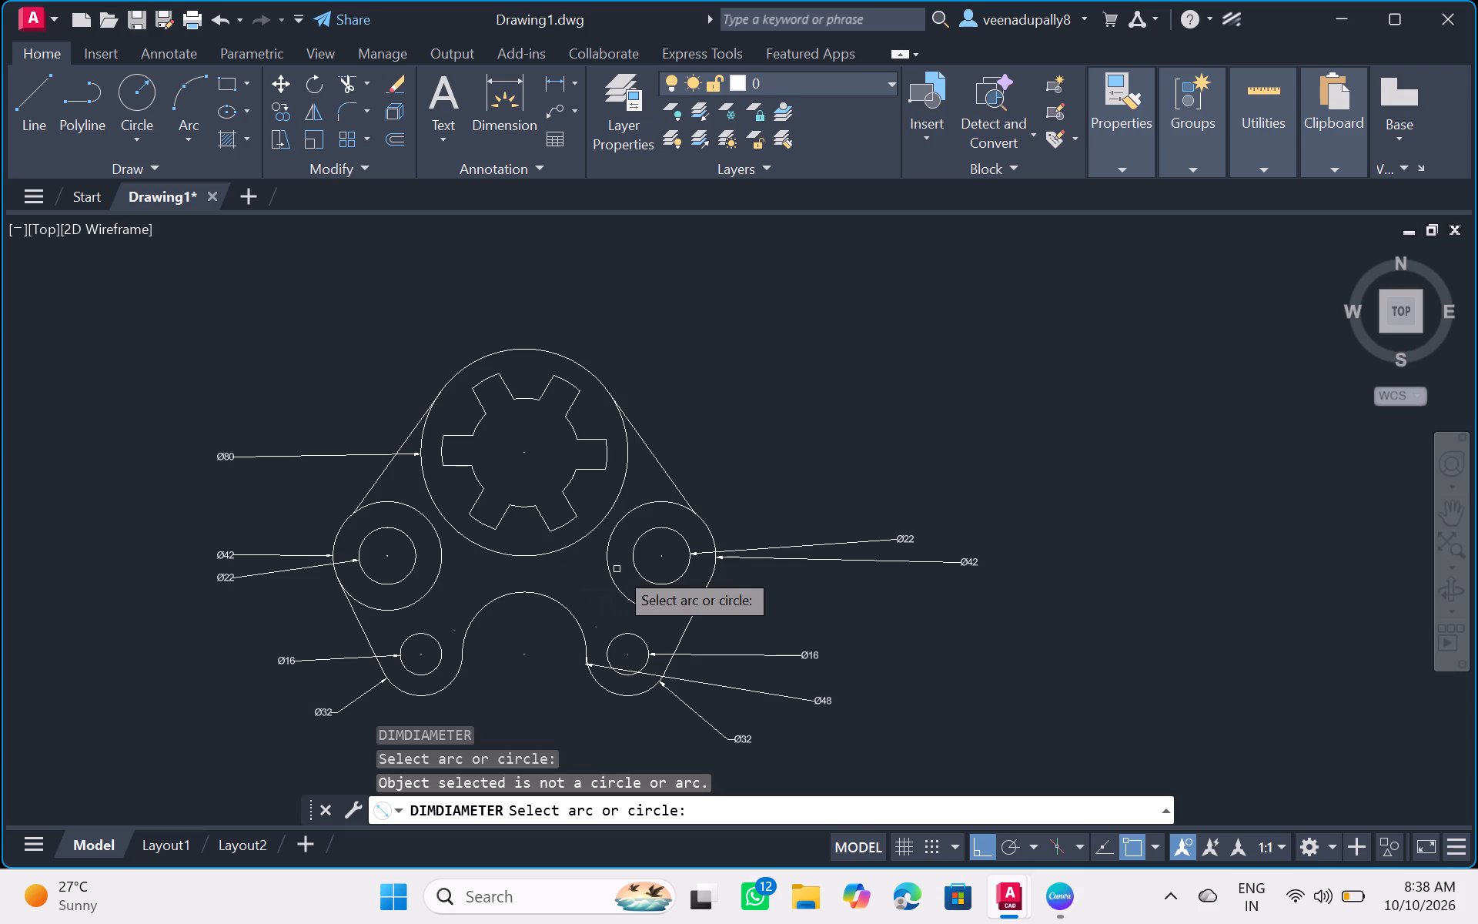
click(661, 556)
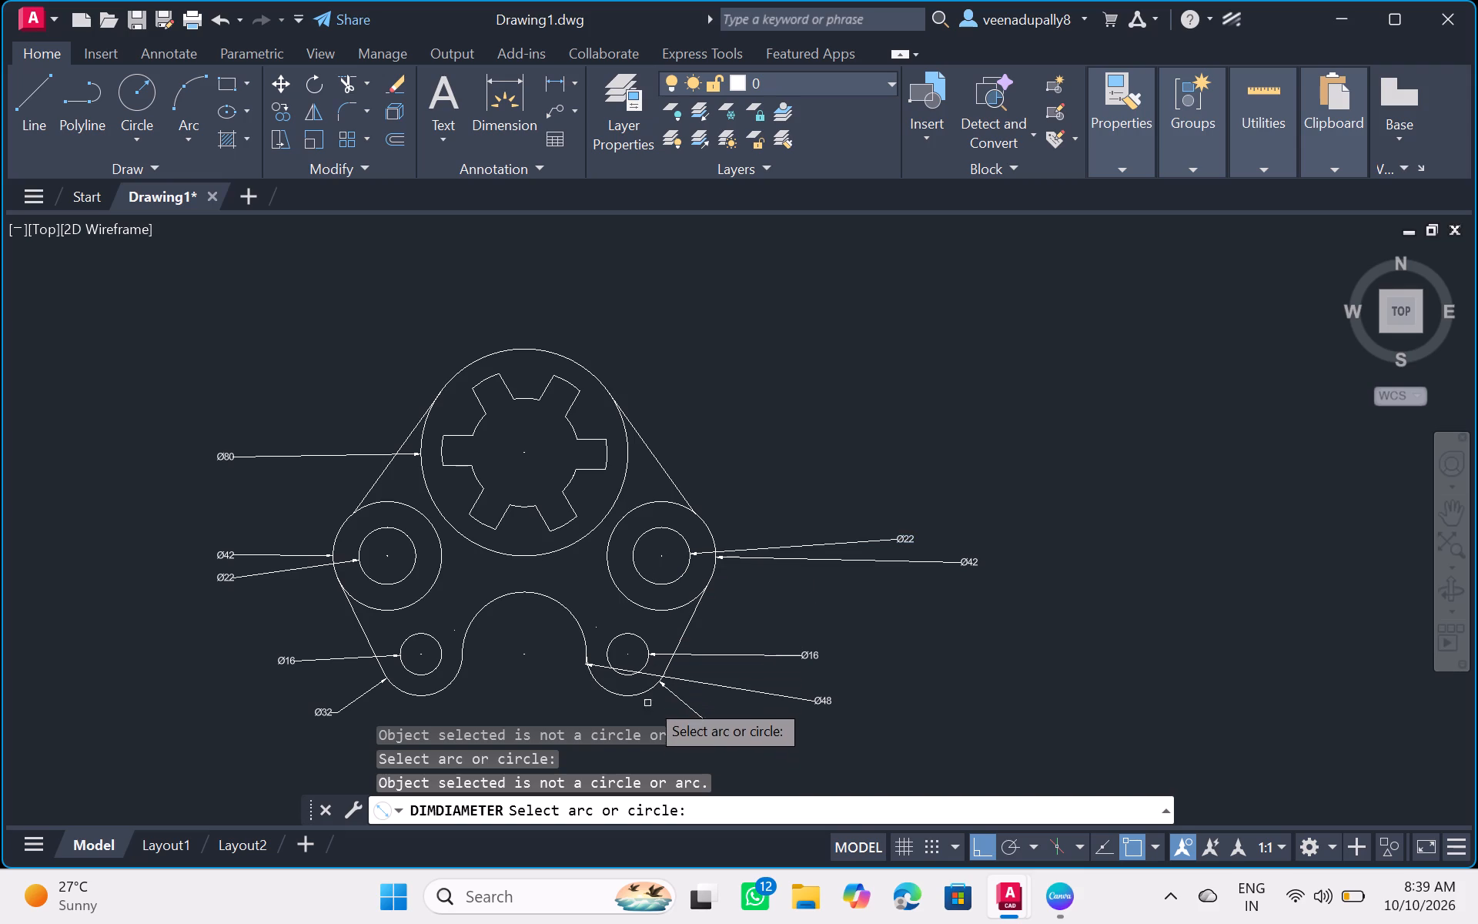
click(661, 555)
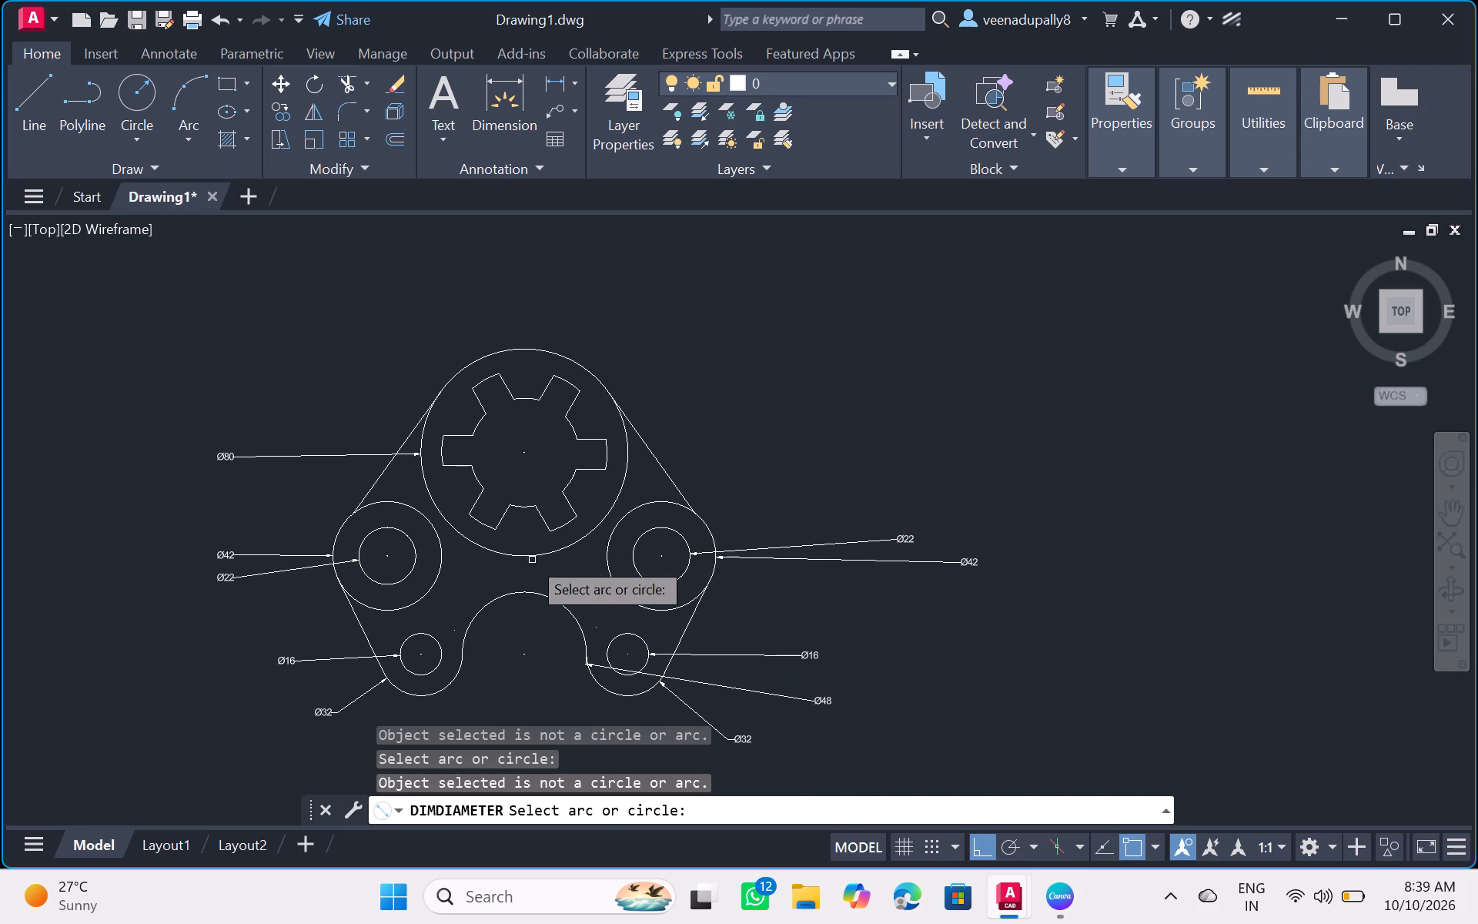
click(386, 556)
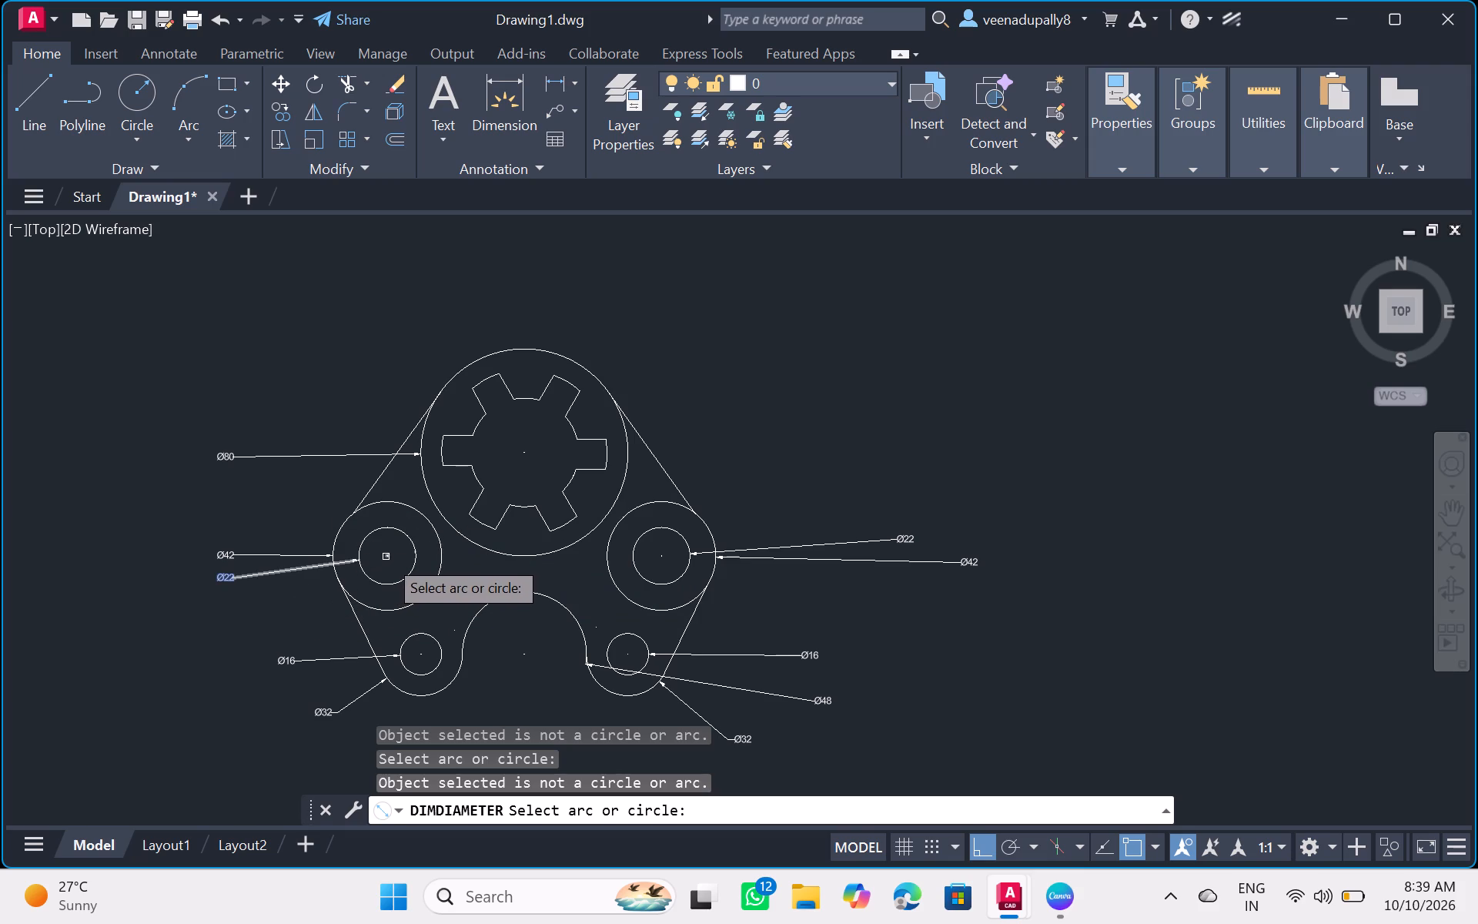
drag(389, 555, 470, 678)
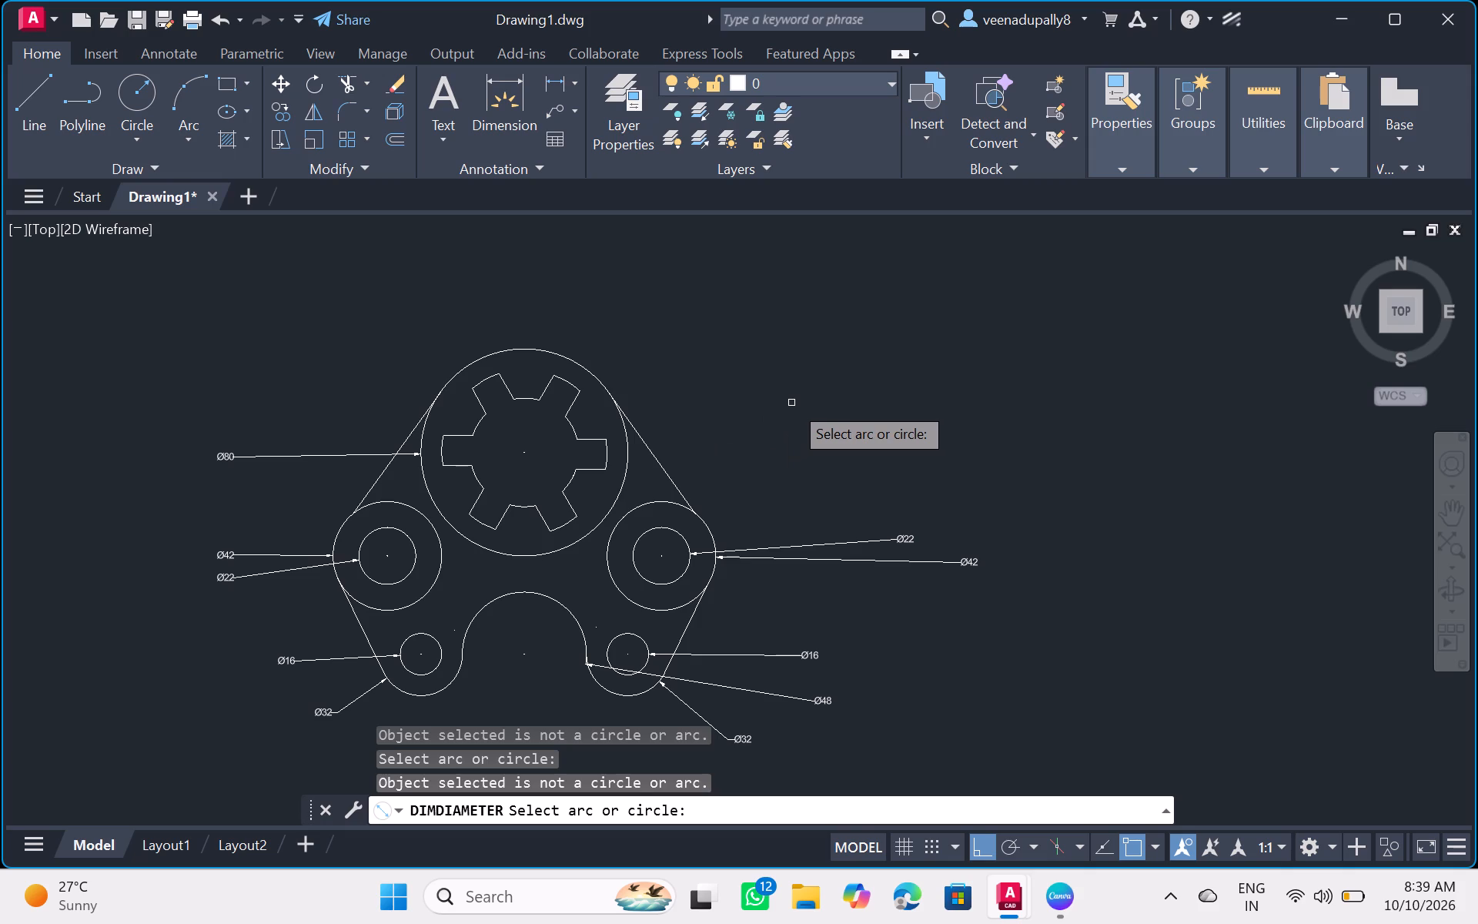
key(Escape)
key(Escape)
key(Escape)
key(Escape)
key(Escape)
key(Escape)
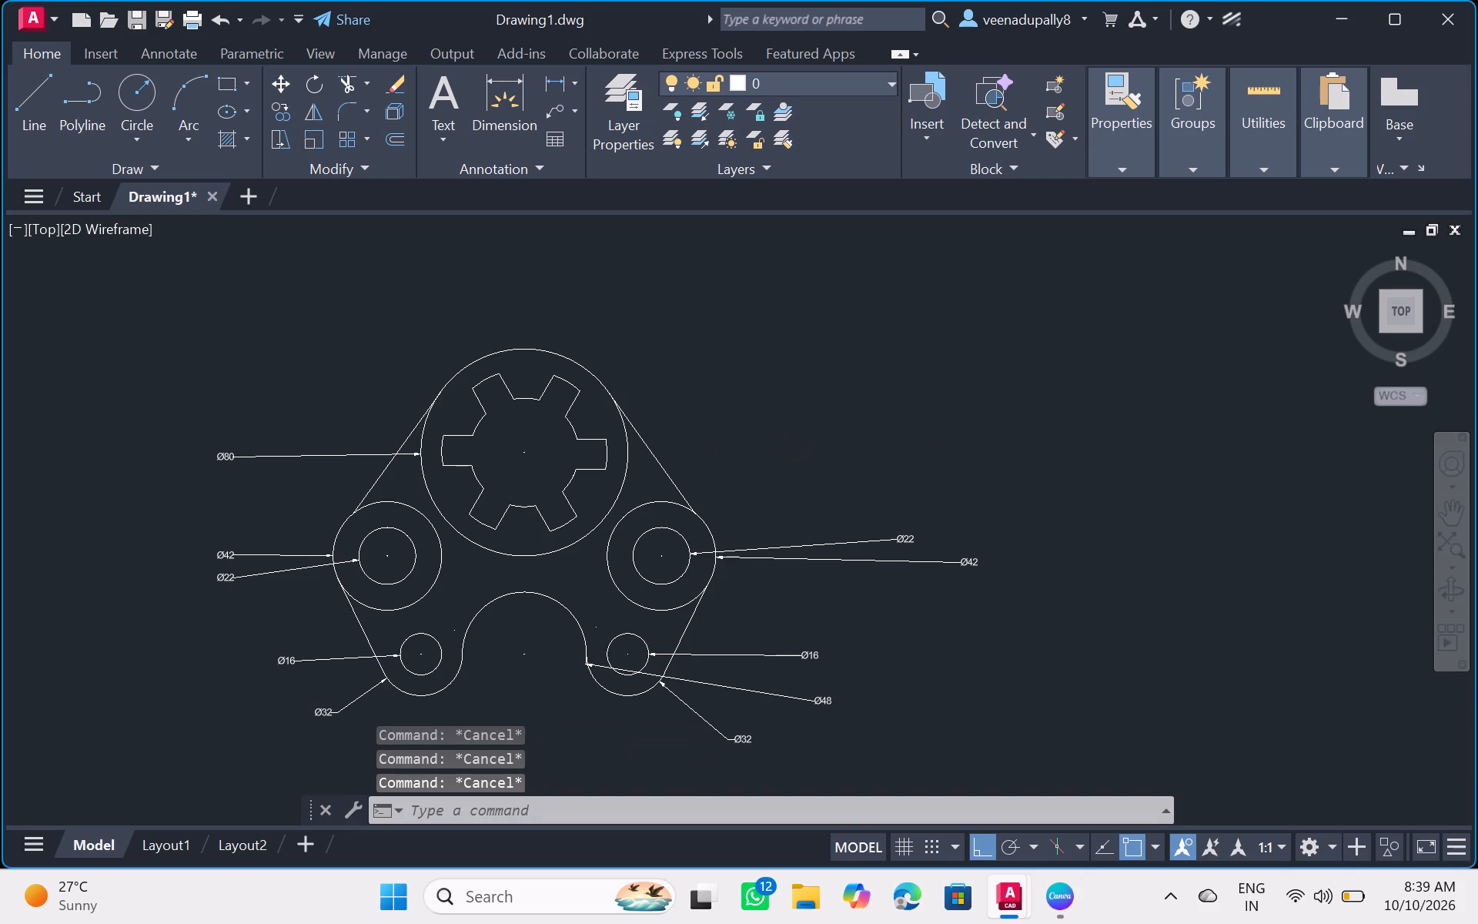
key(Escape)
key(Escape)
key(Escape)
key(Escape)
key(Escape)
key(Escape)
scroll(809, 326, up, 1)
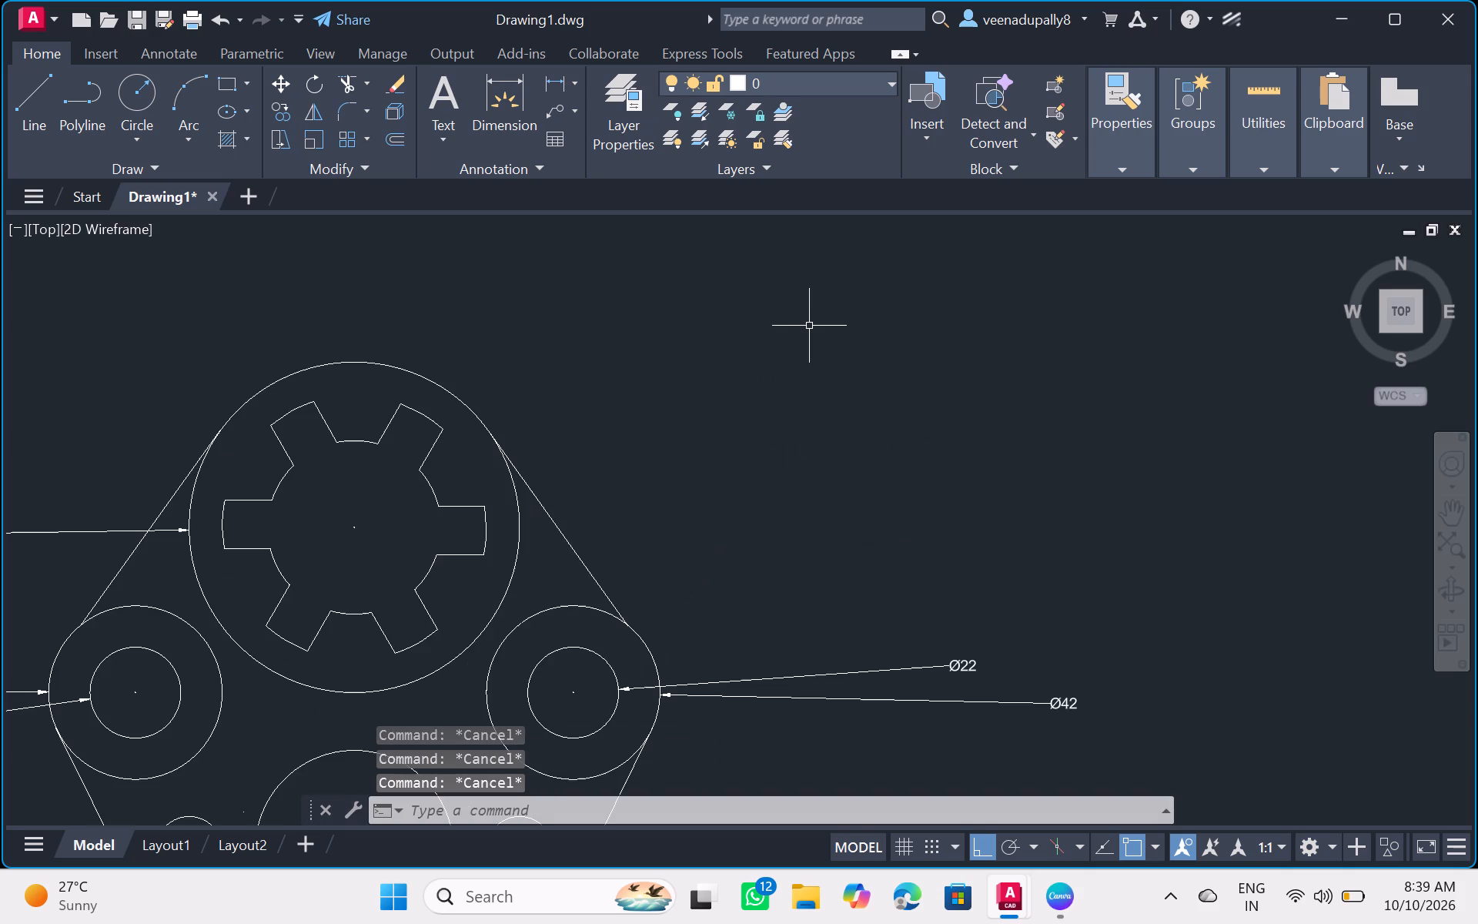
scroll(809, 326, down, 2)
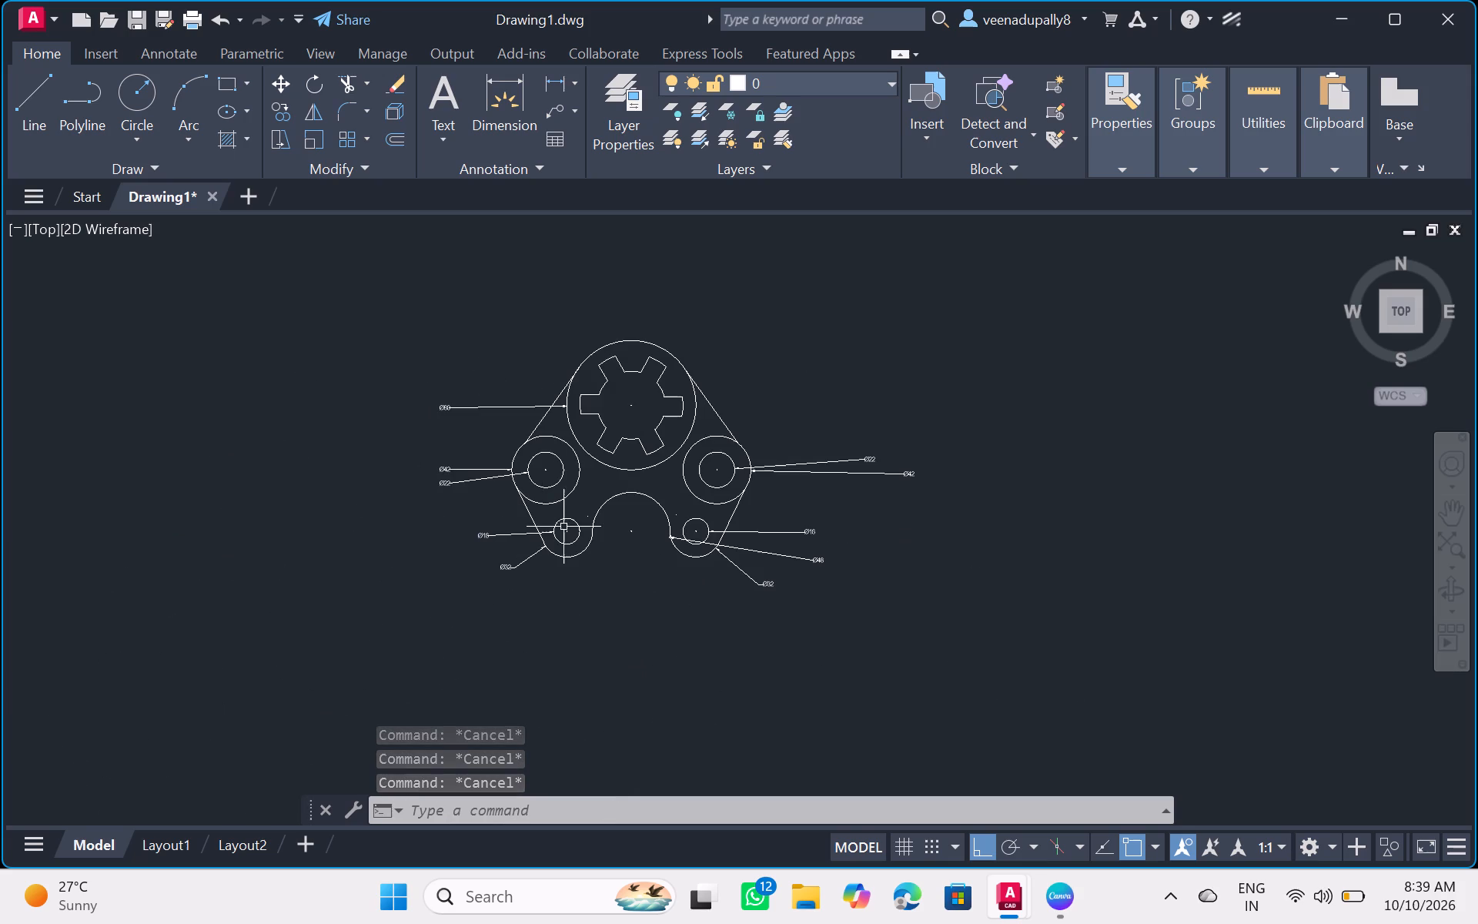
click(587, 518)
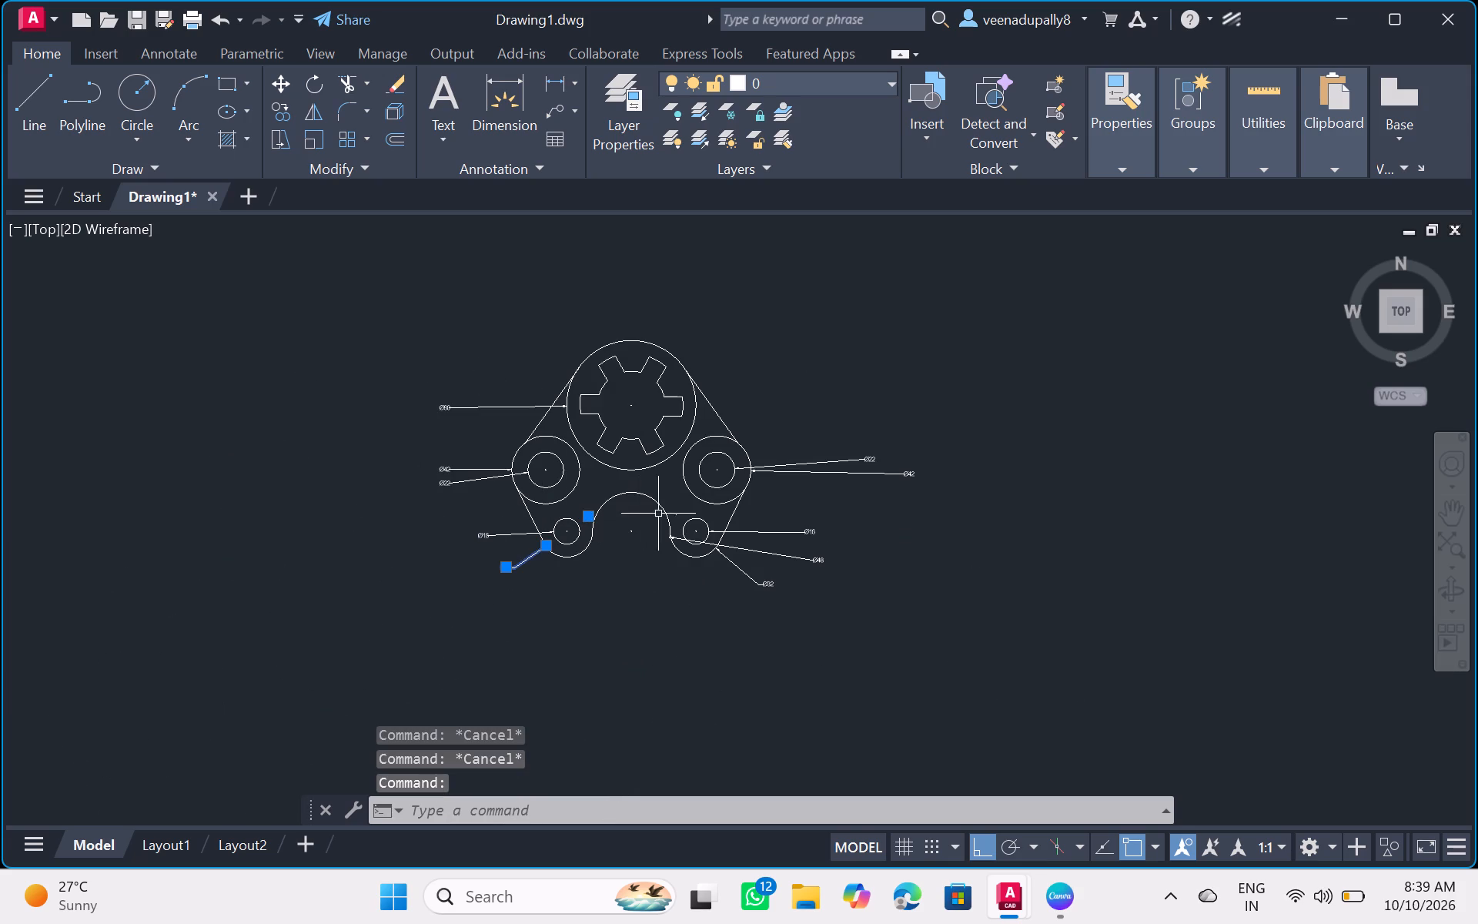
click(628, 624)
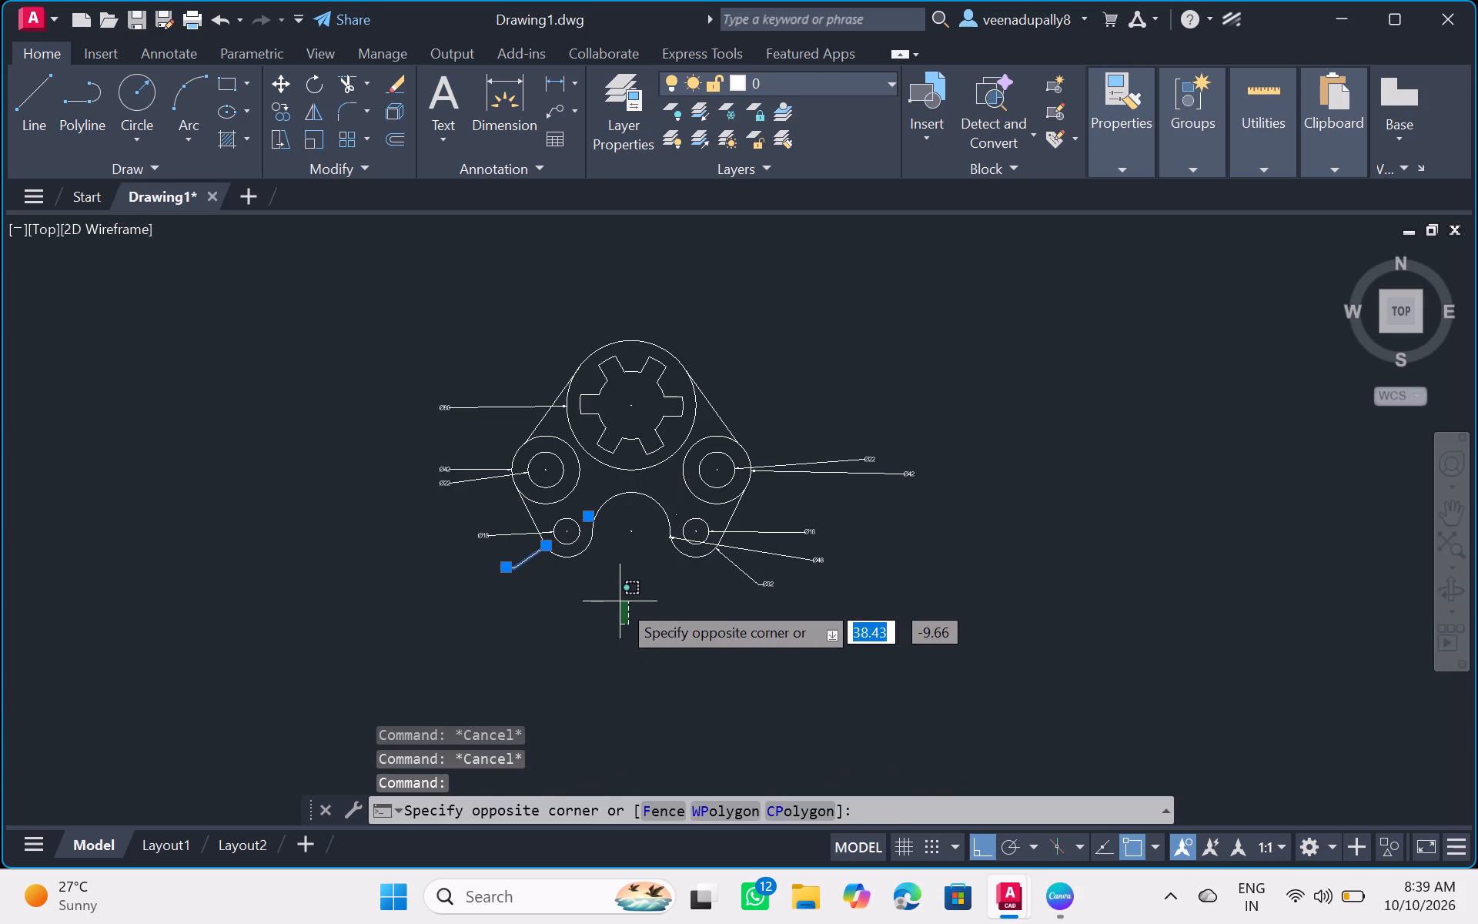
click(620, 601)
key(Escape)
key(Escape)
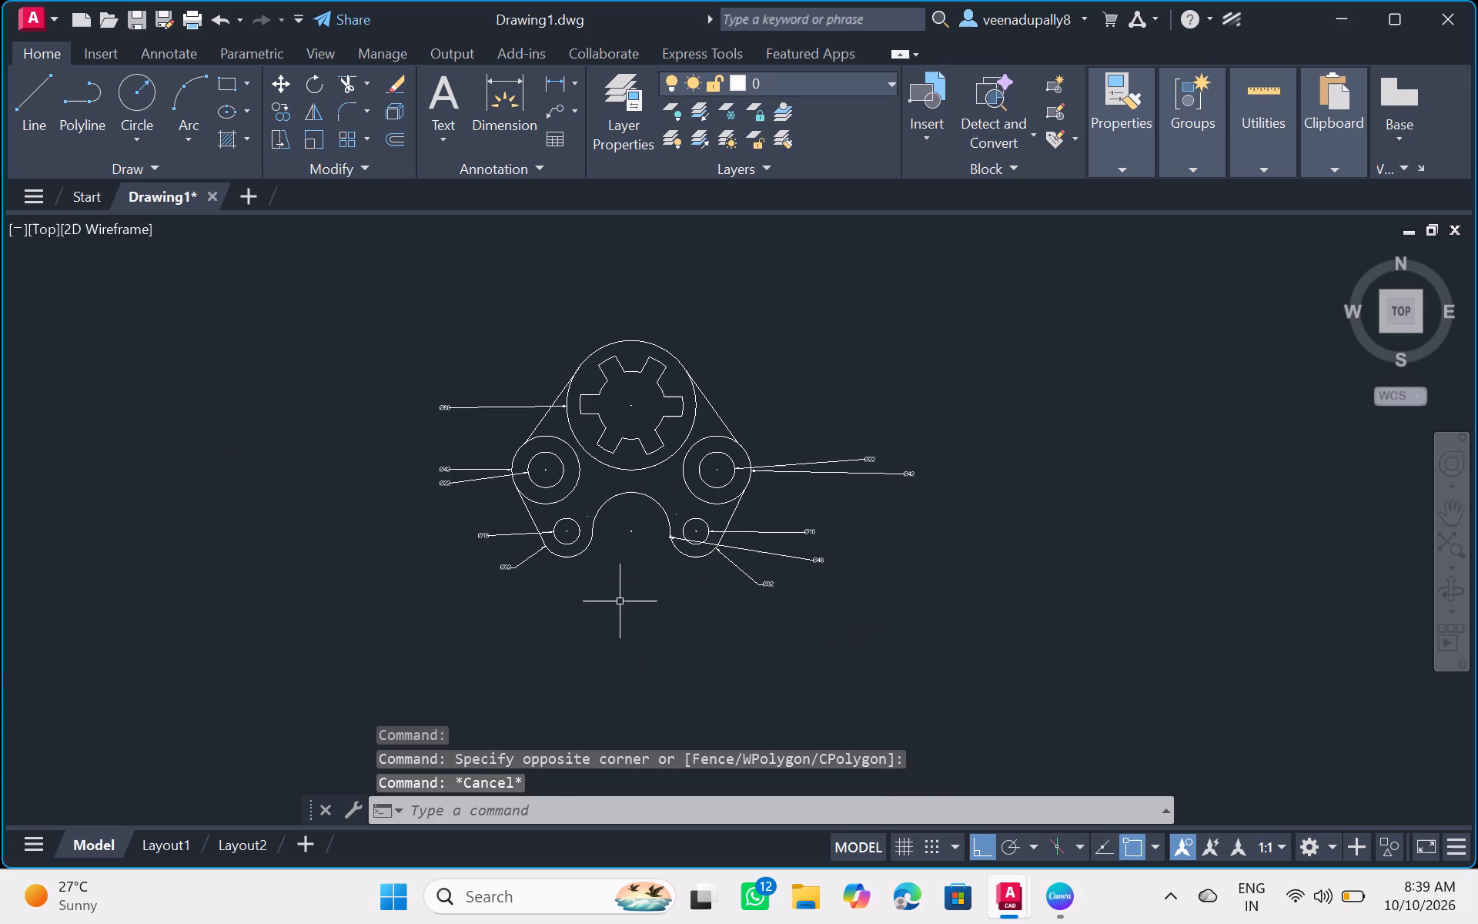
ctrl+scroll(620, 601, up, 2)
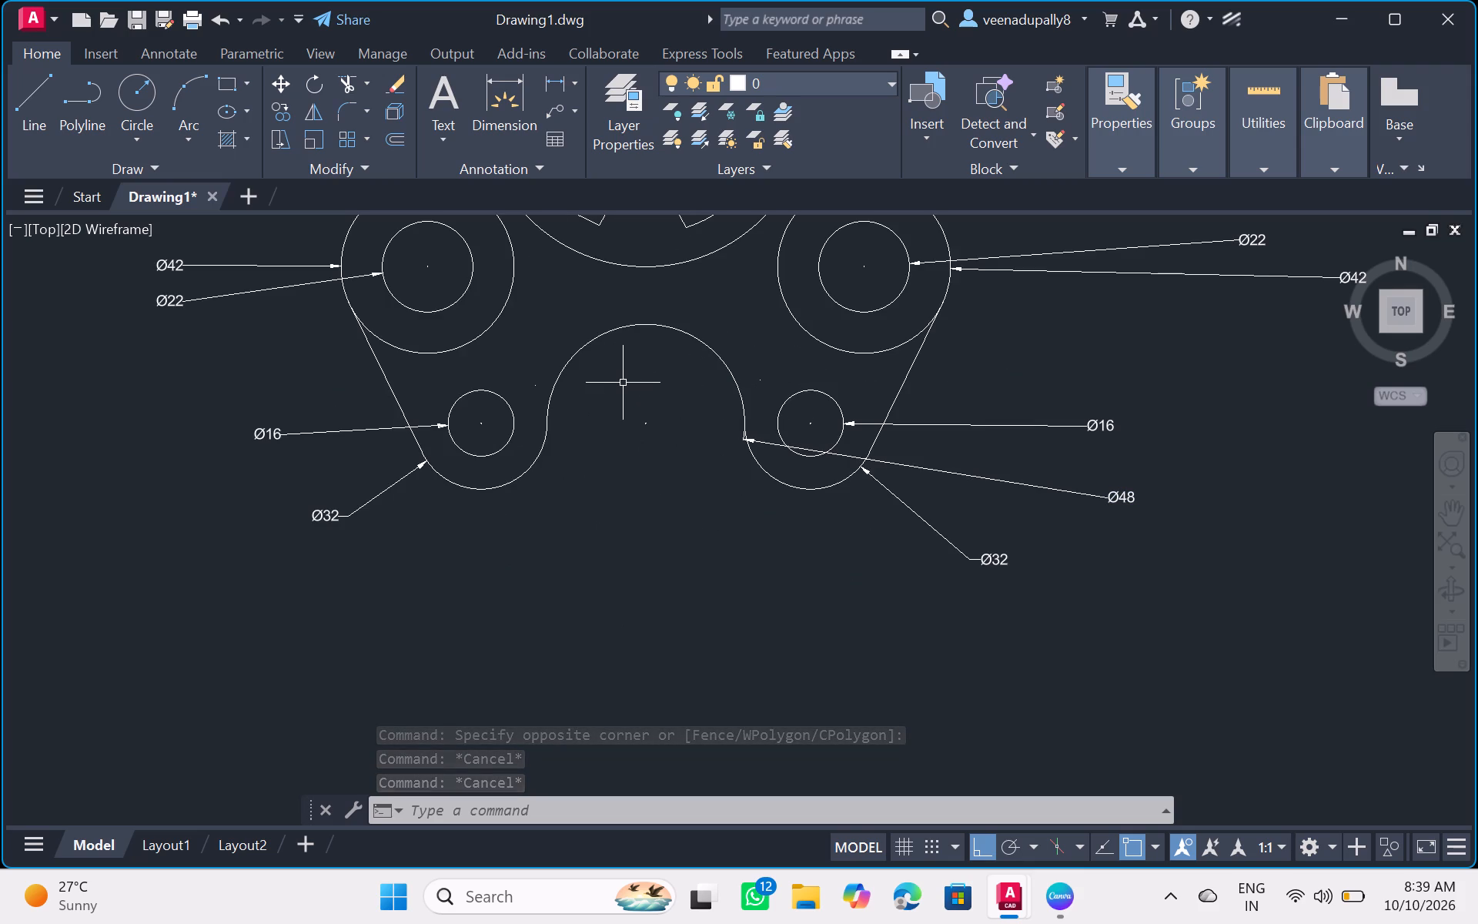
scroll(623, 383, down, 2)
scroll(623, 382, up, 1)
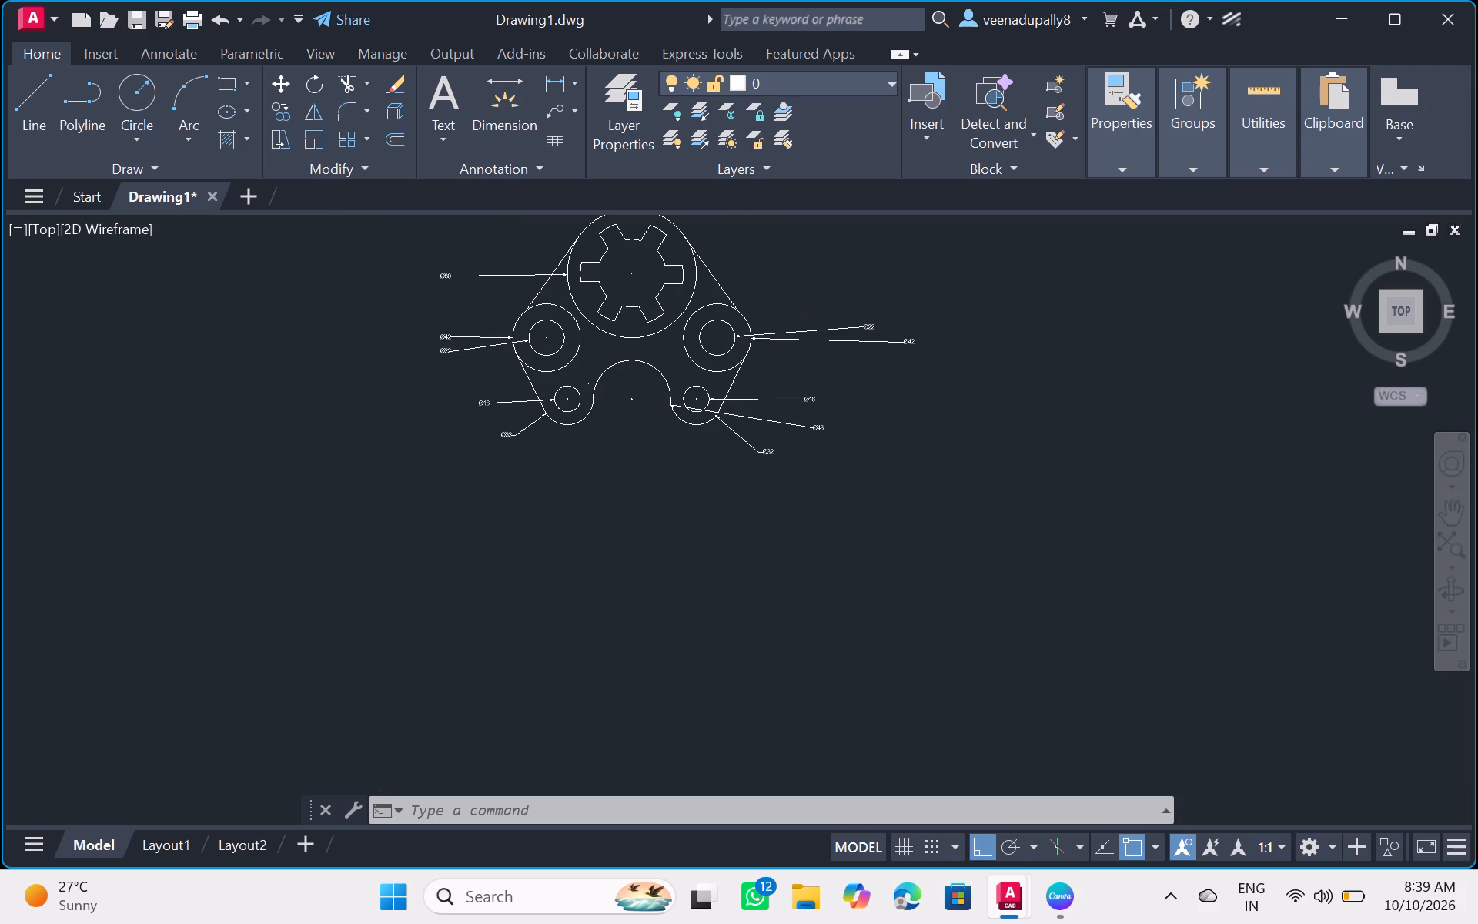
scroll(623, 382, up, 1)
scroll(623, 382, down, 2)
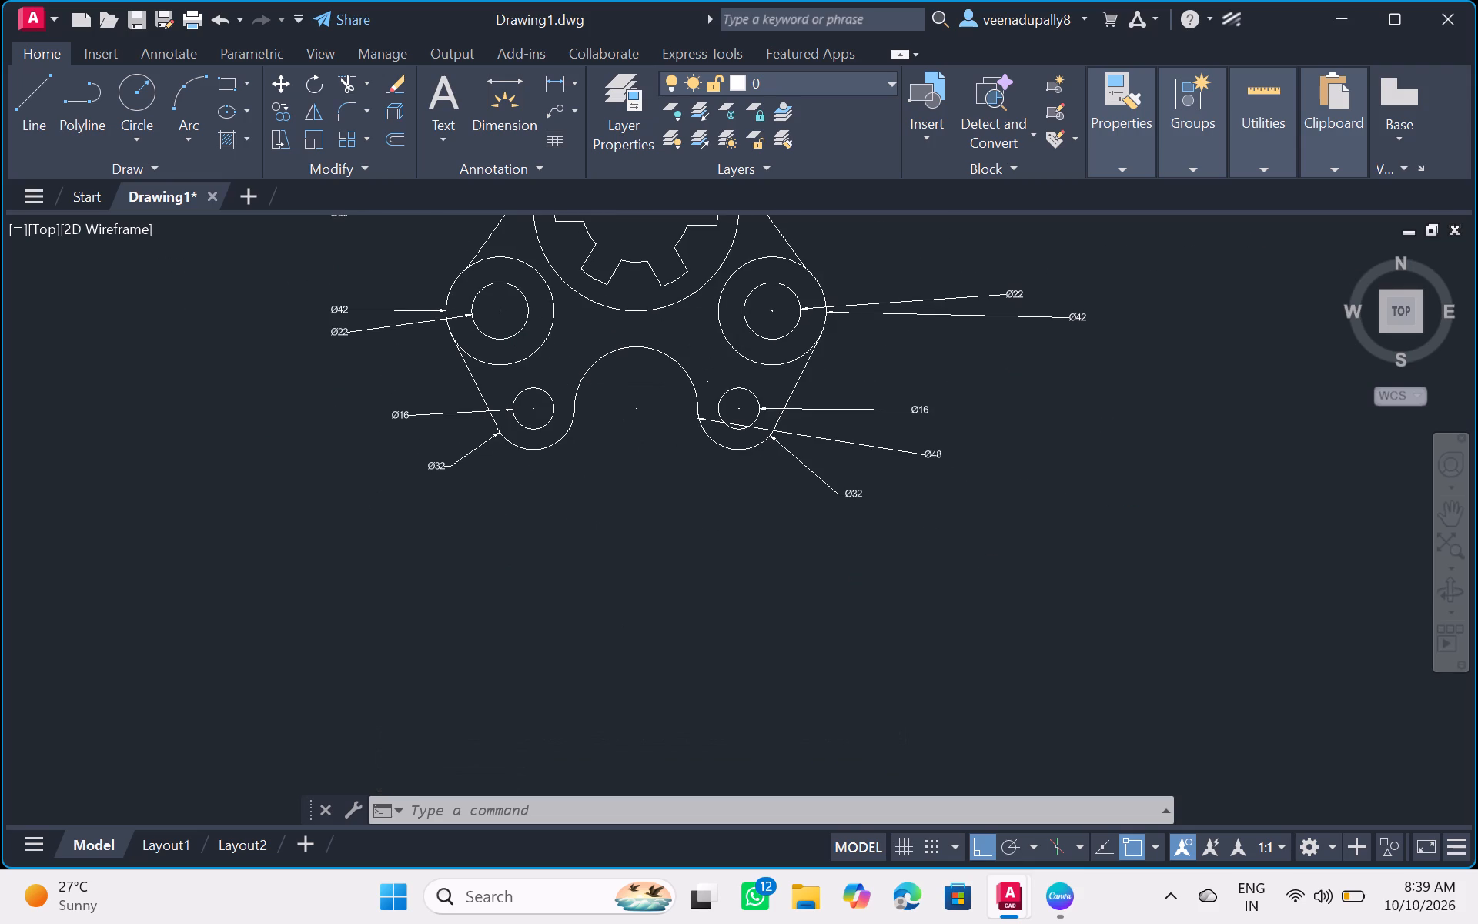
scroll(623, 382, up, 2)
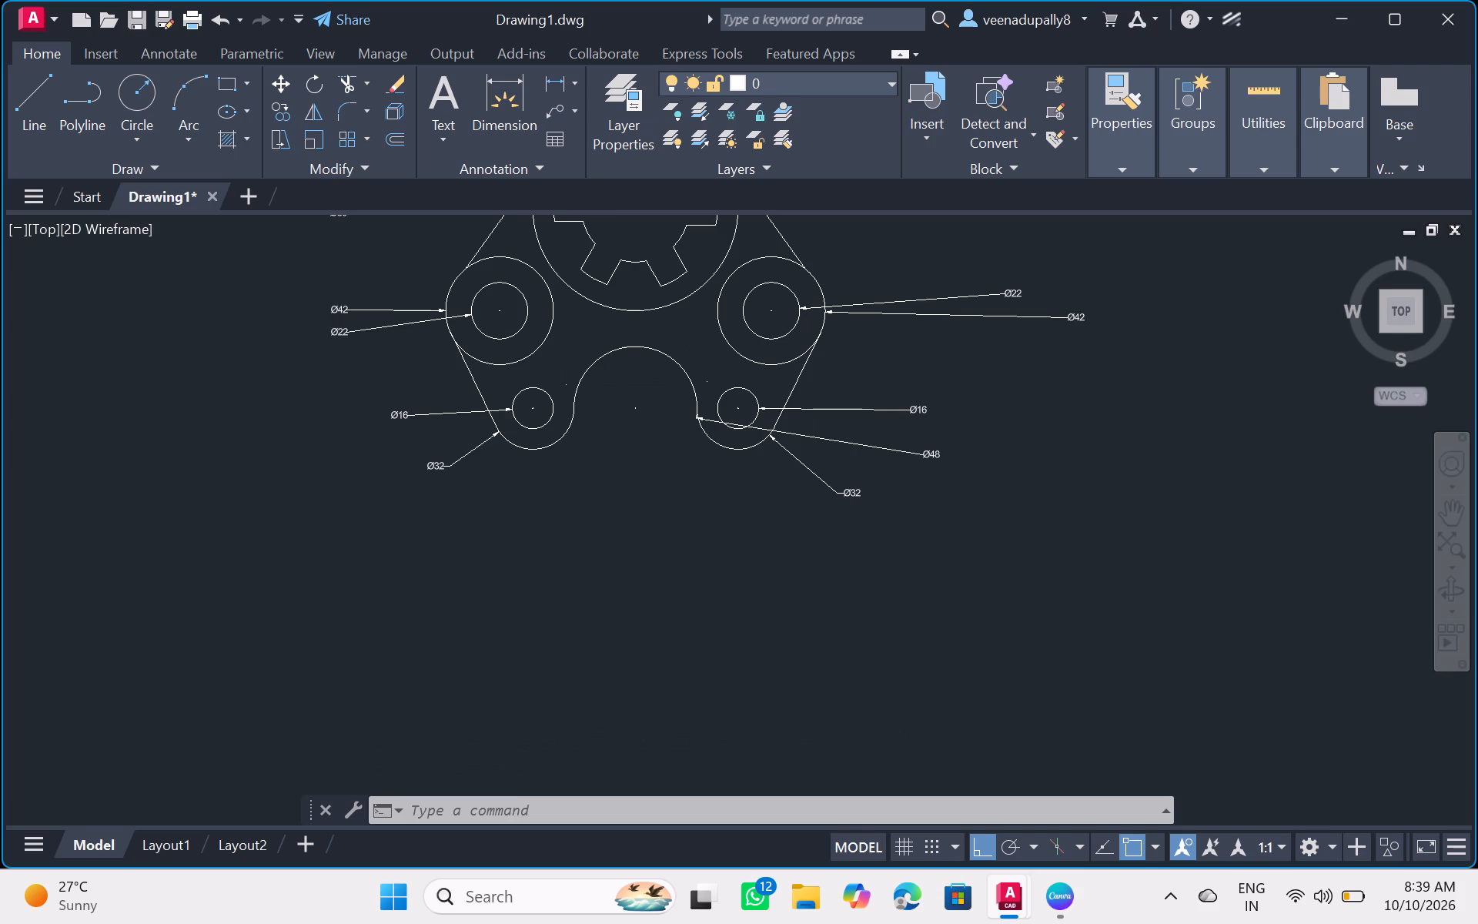
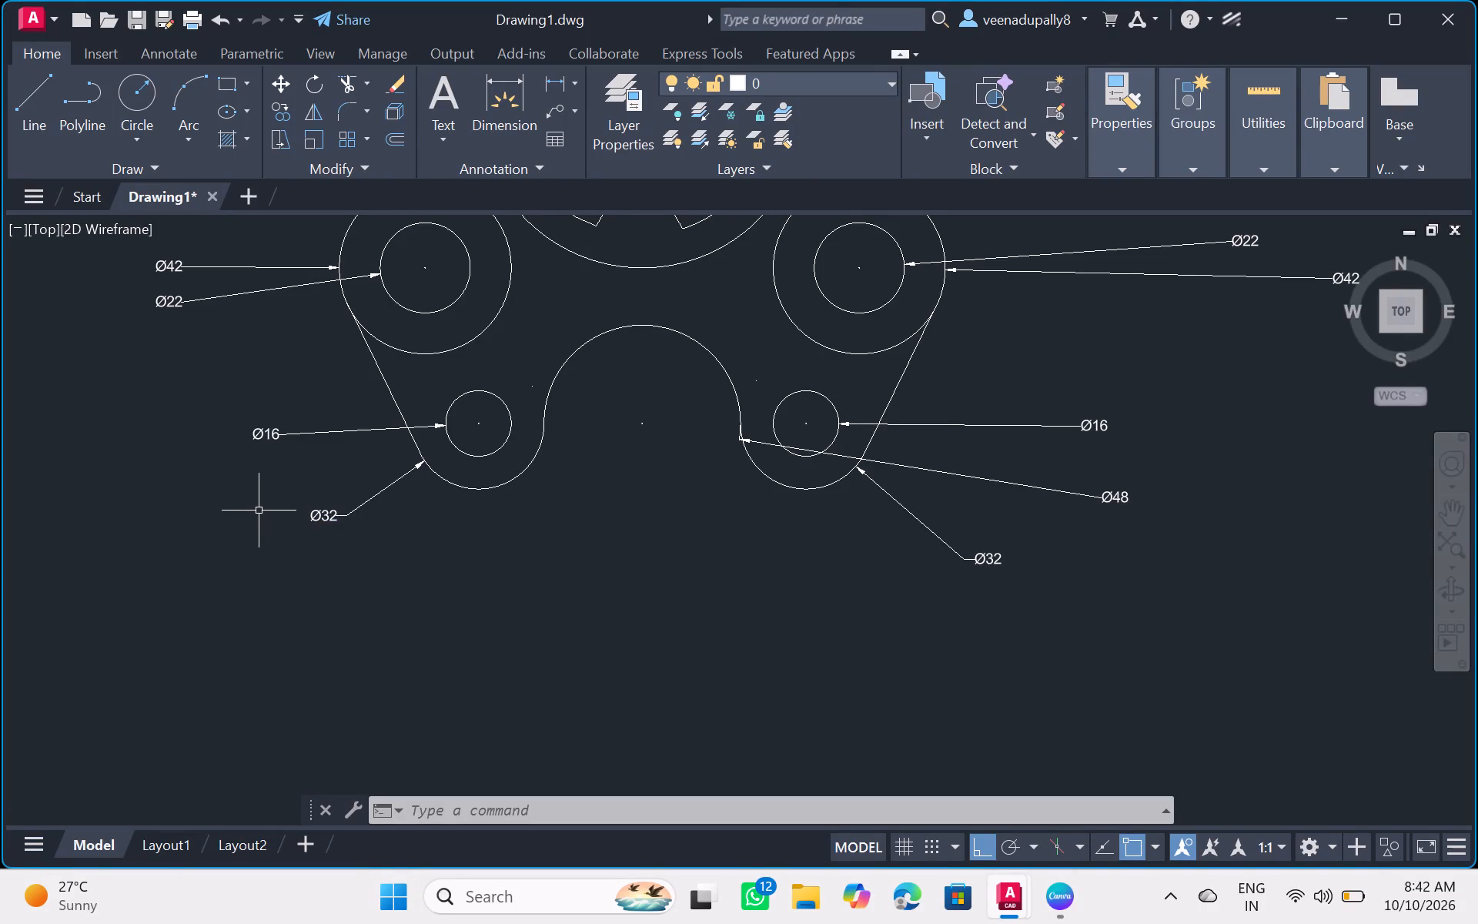
Delete the Ø32 diameter dimensions of both lower outer arcs and the Ø48 diameter dimension of the central bottom arc.
click(366, 503)
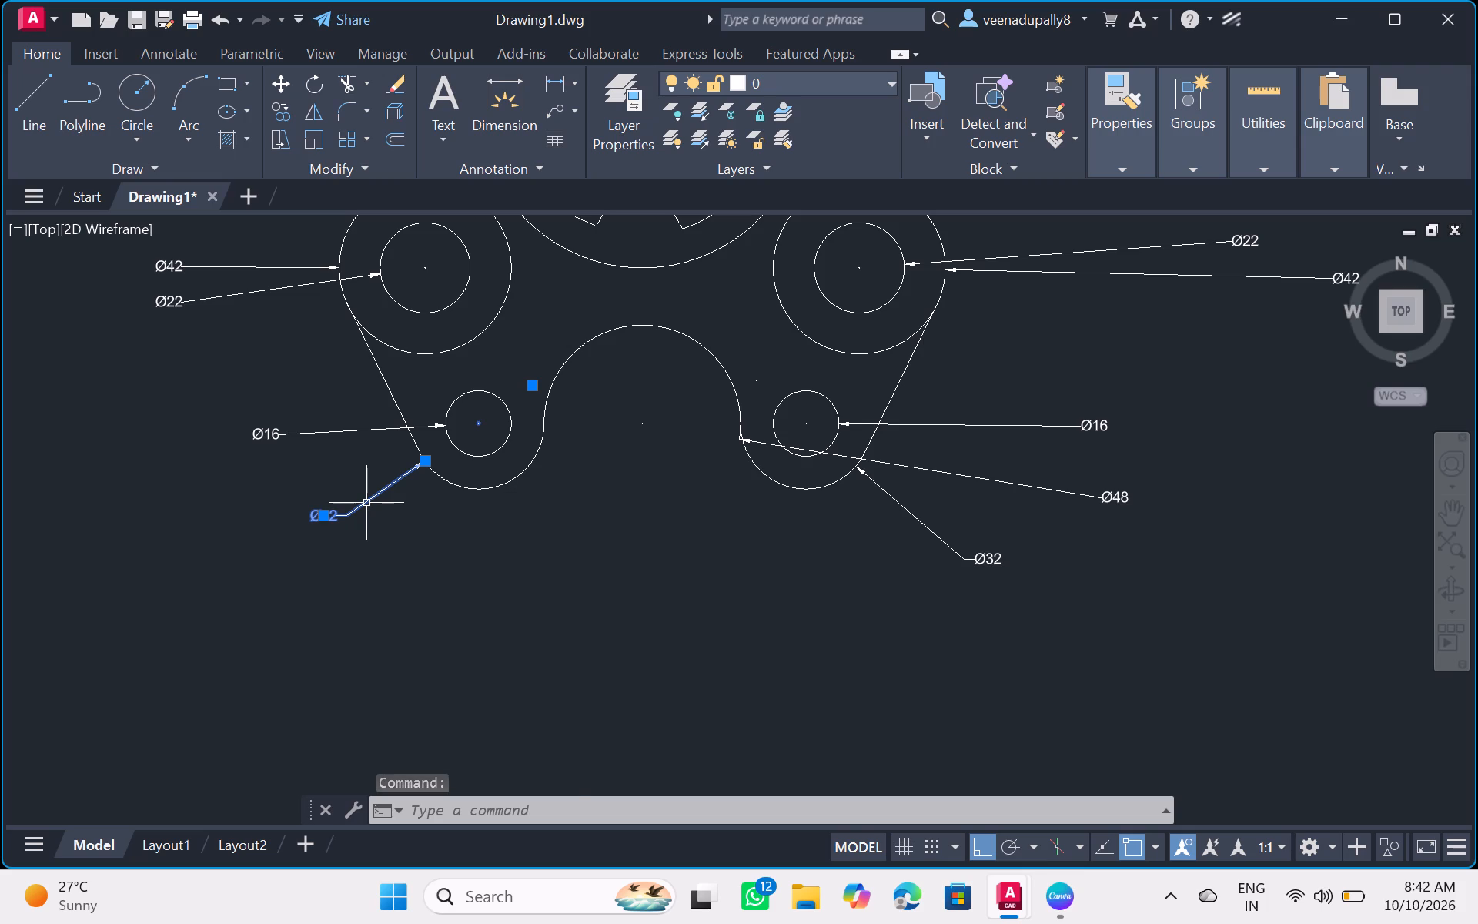
key(Delete)
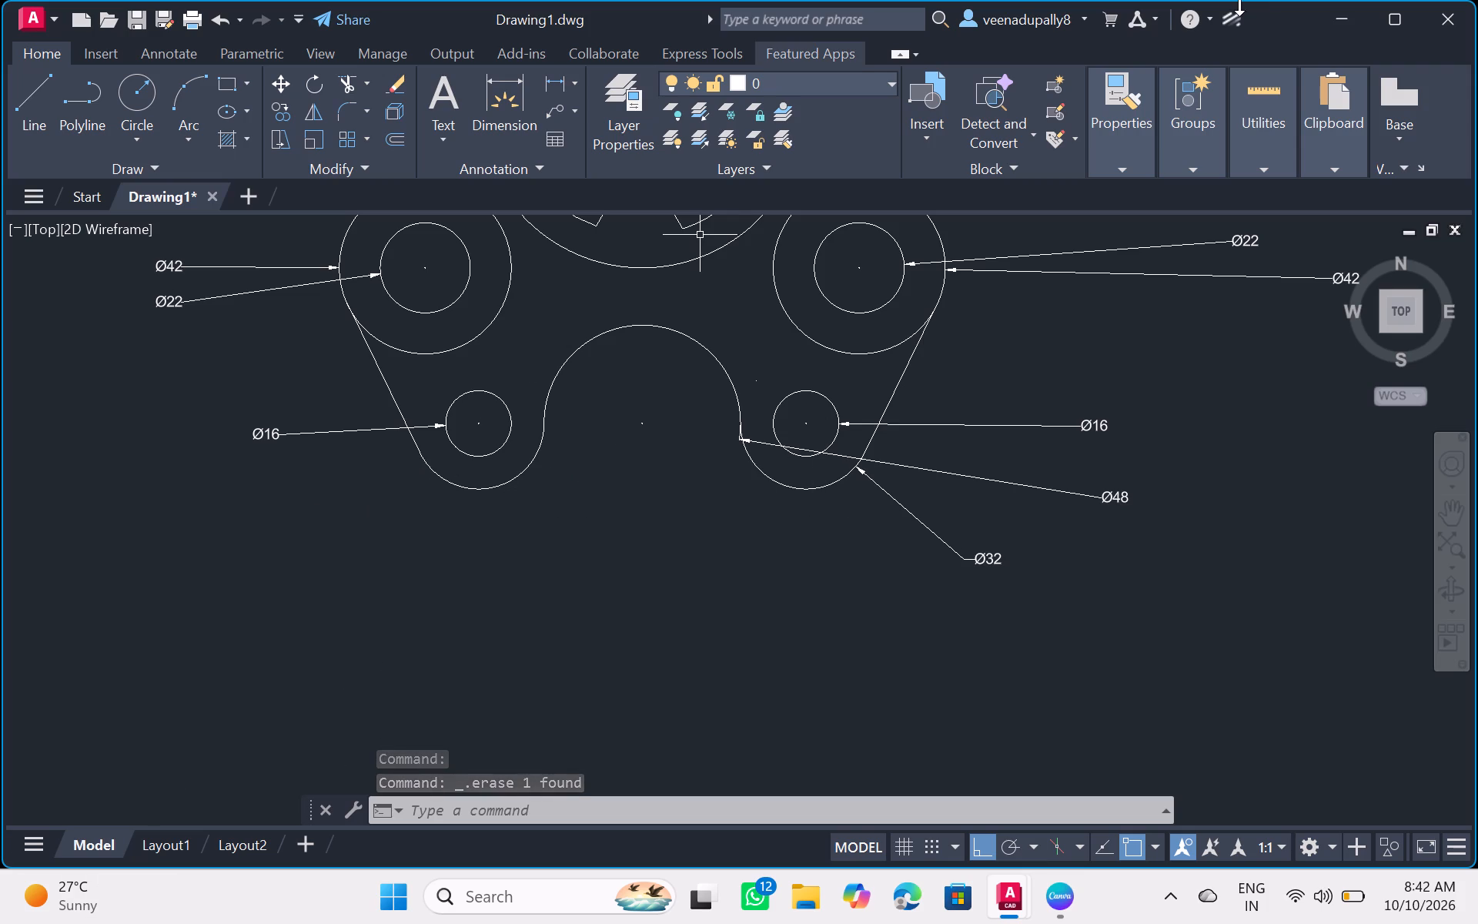
click(1055, 491)
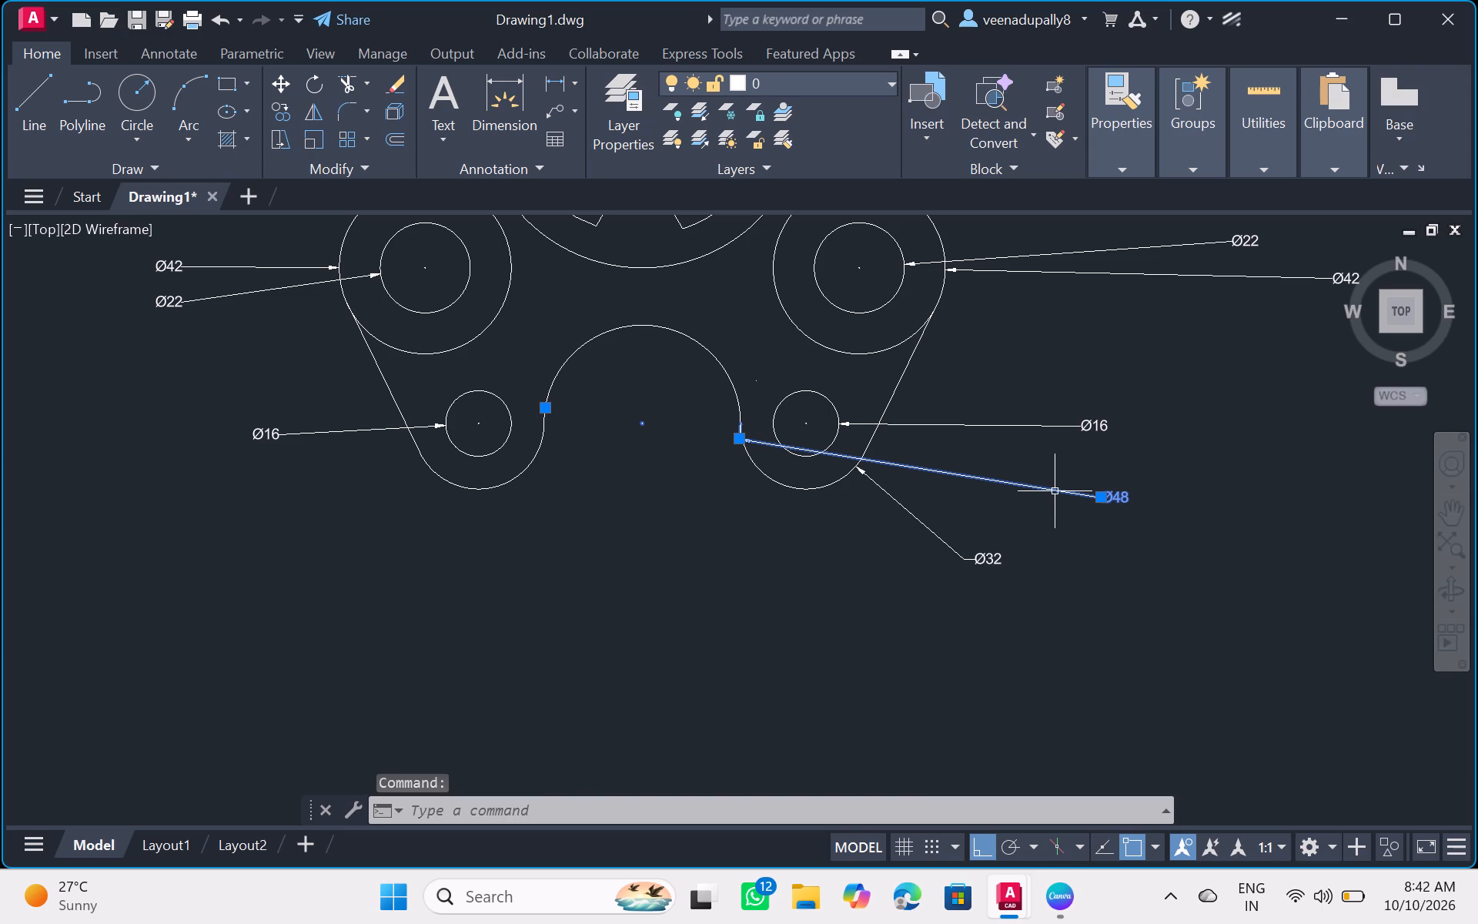
key(Delete)
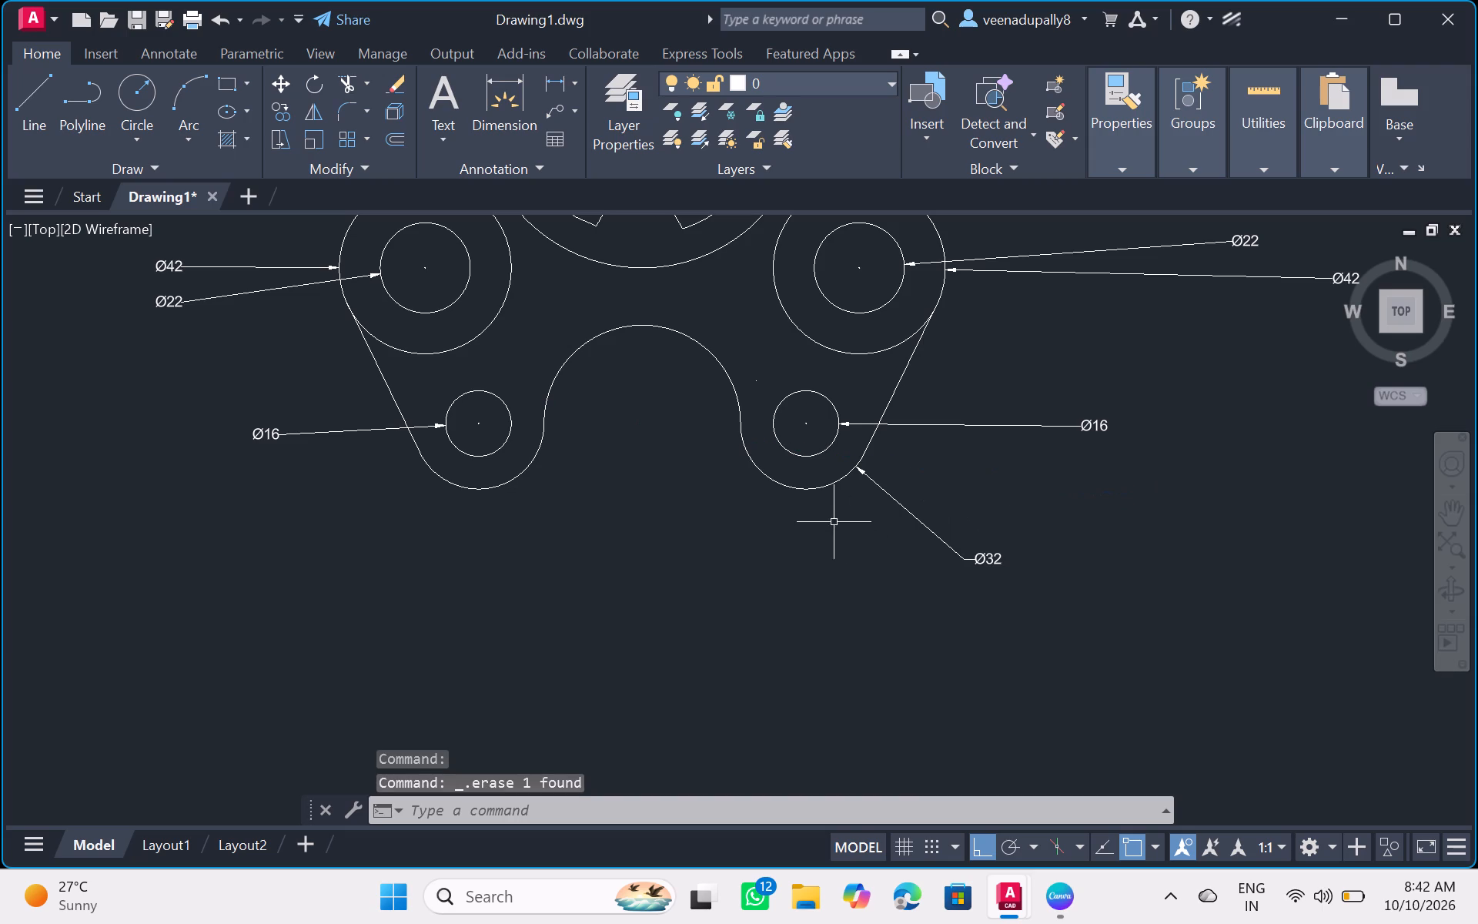
click(885, 490)
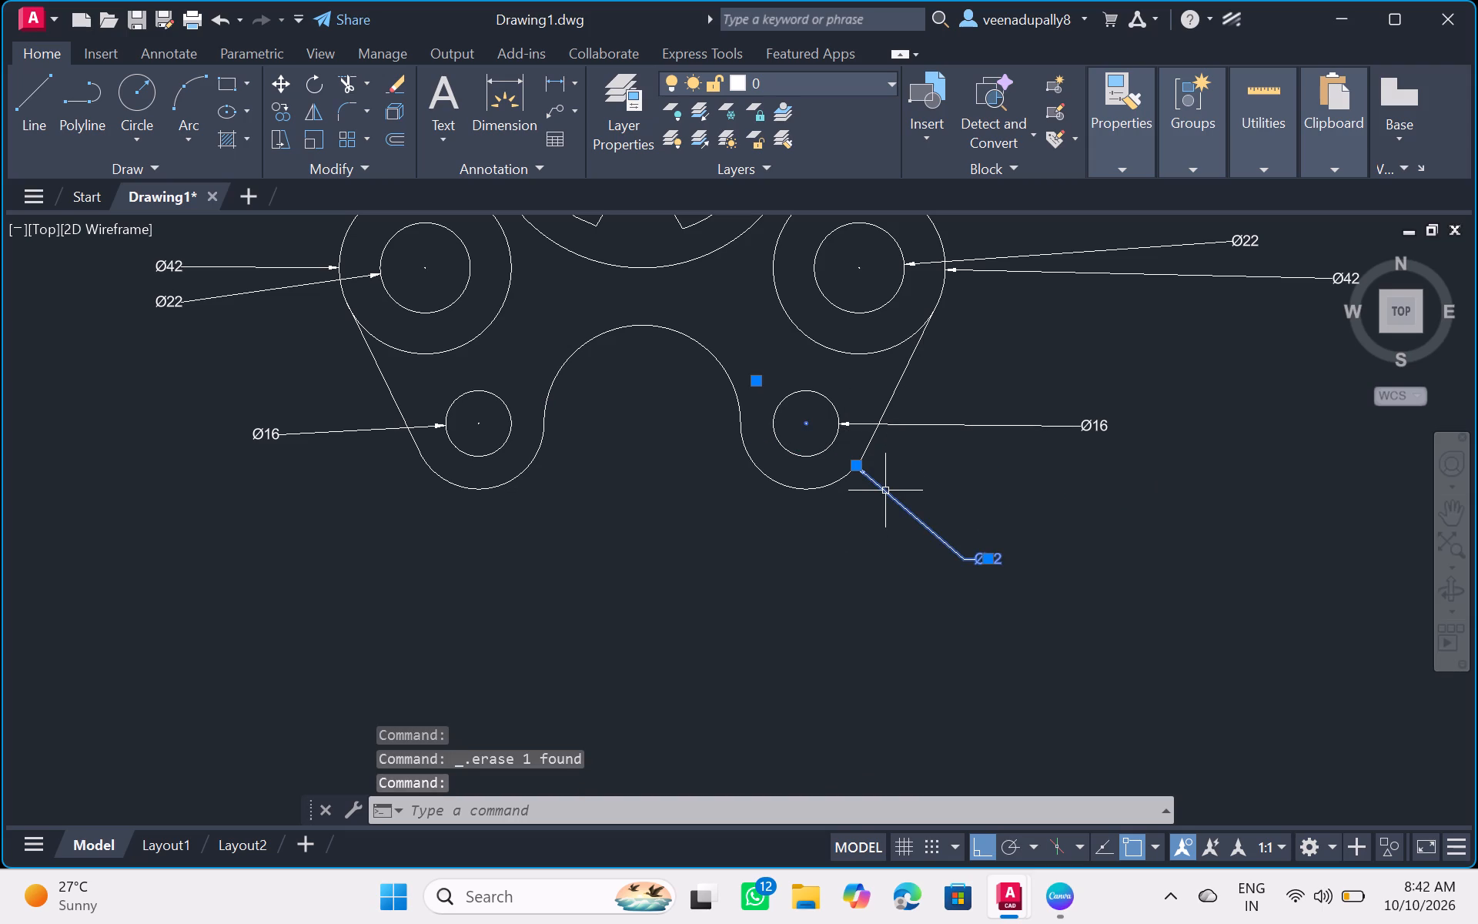
key(Delete)
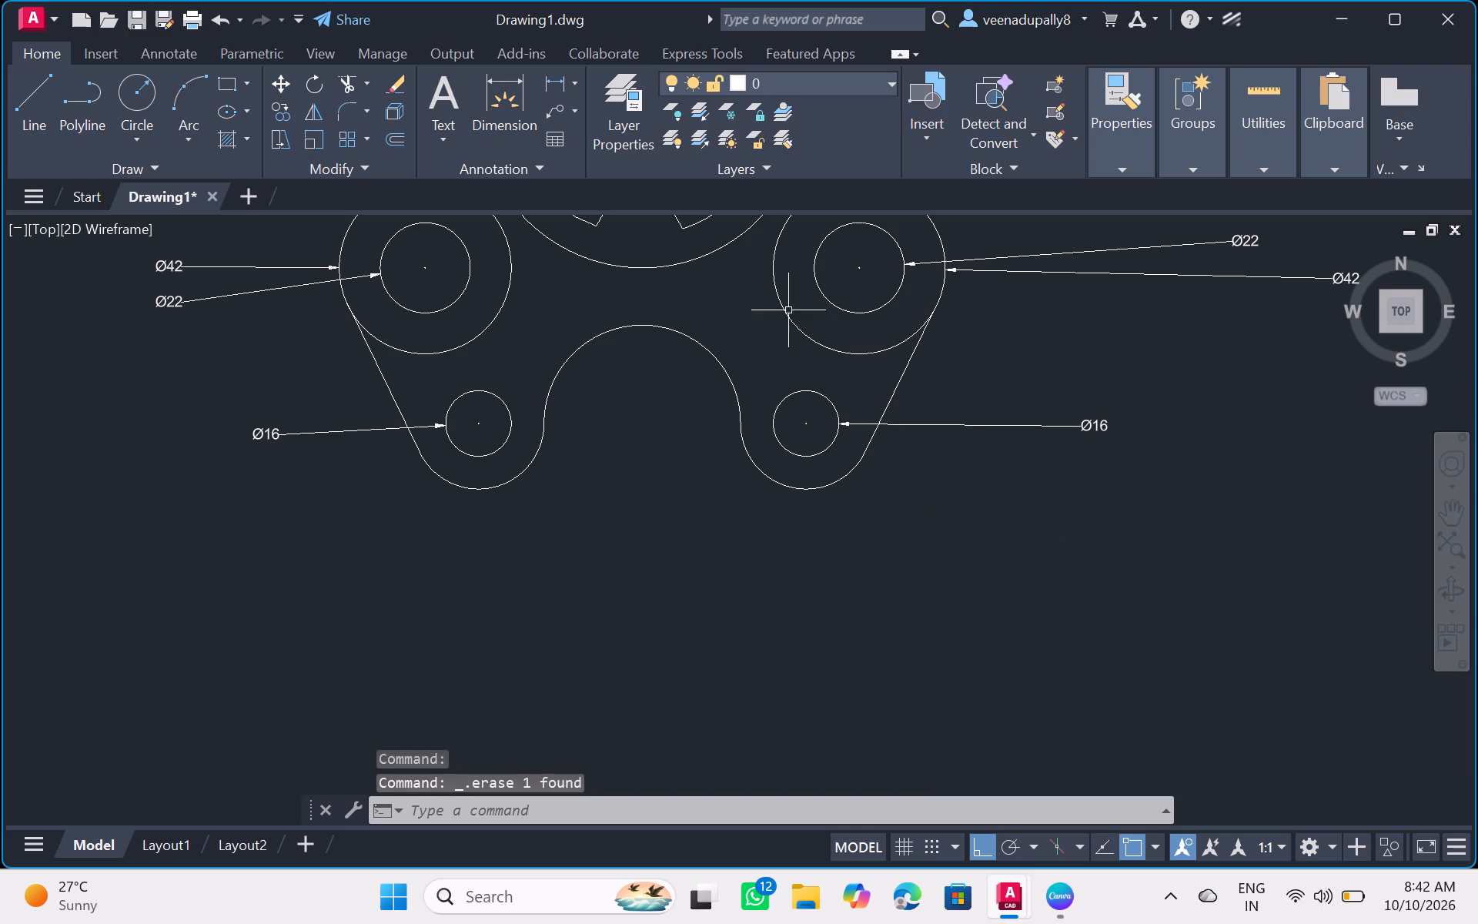
Add a radius dimension to the large central arc between the two small holes, placing its text below and right of the figure.
click(691, 340)
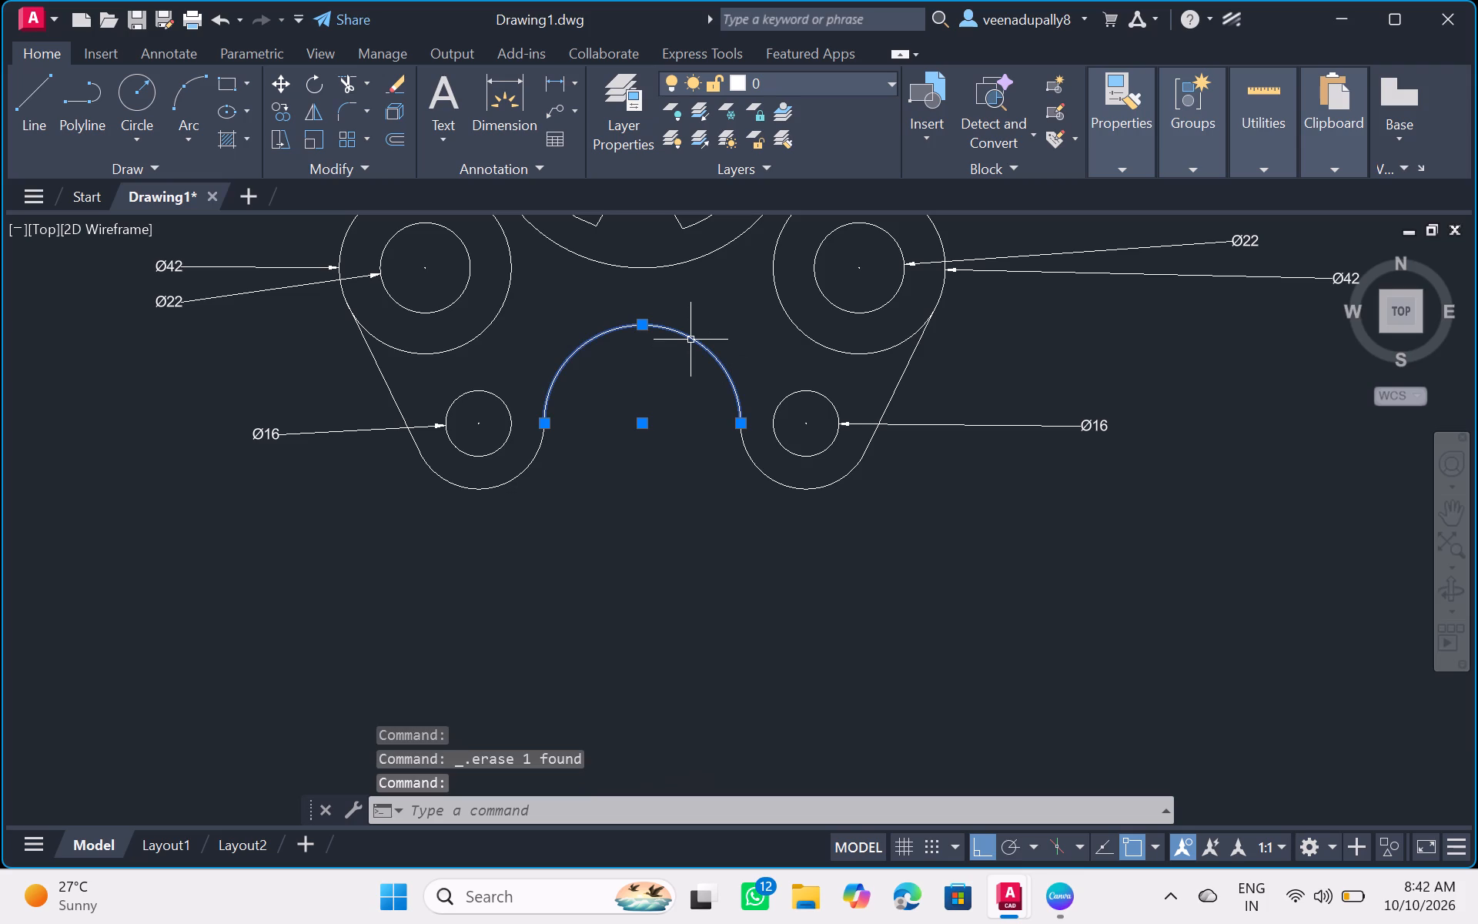
text(dim)
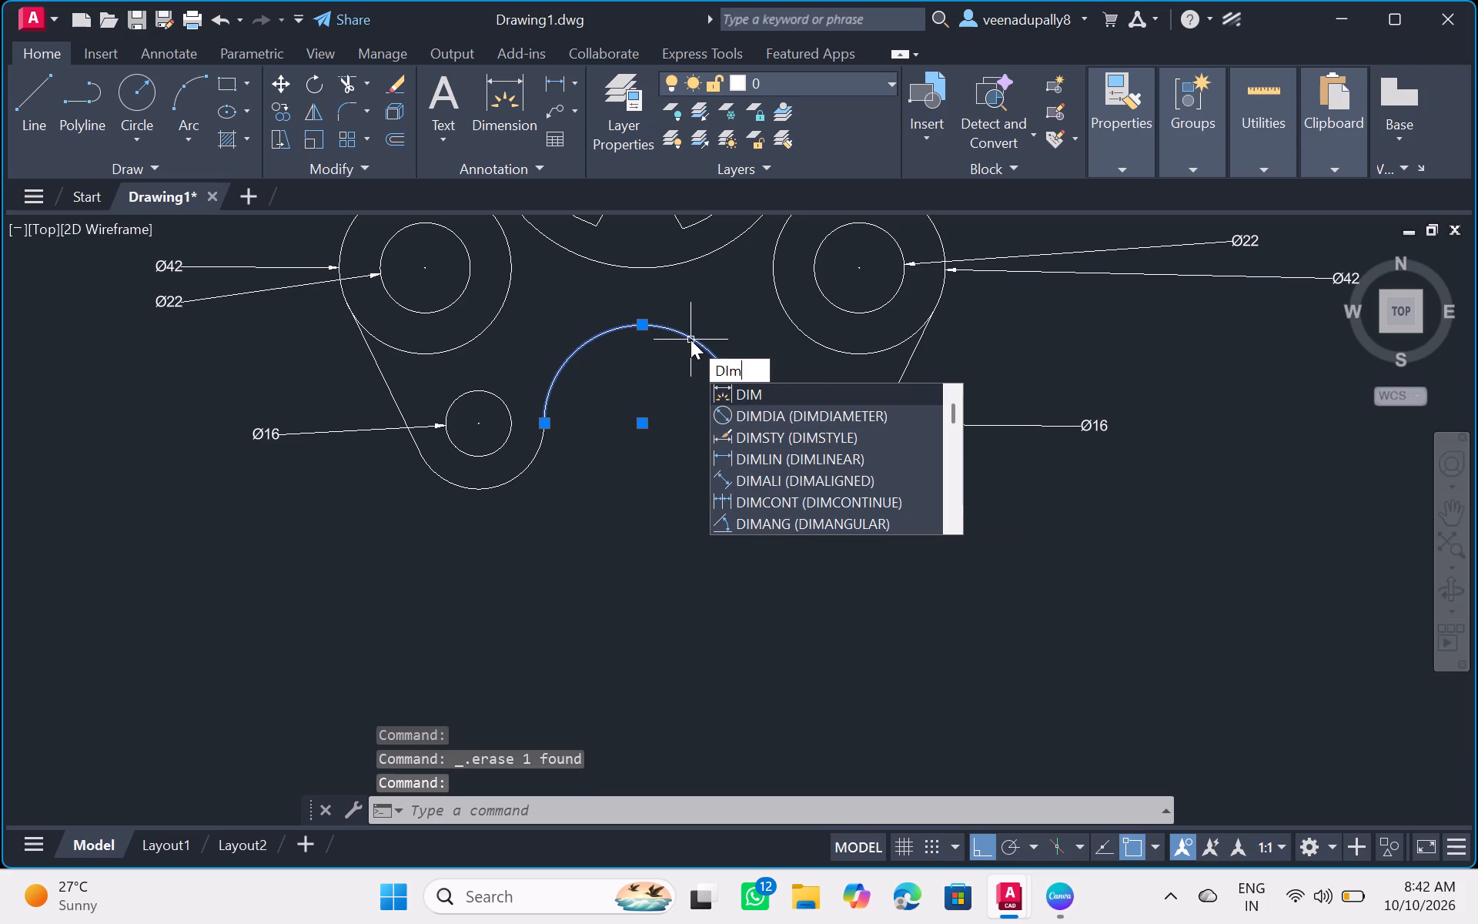
key(r)
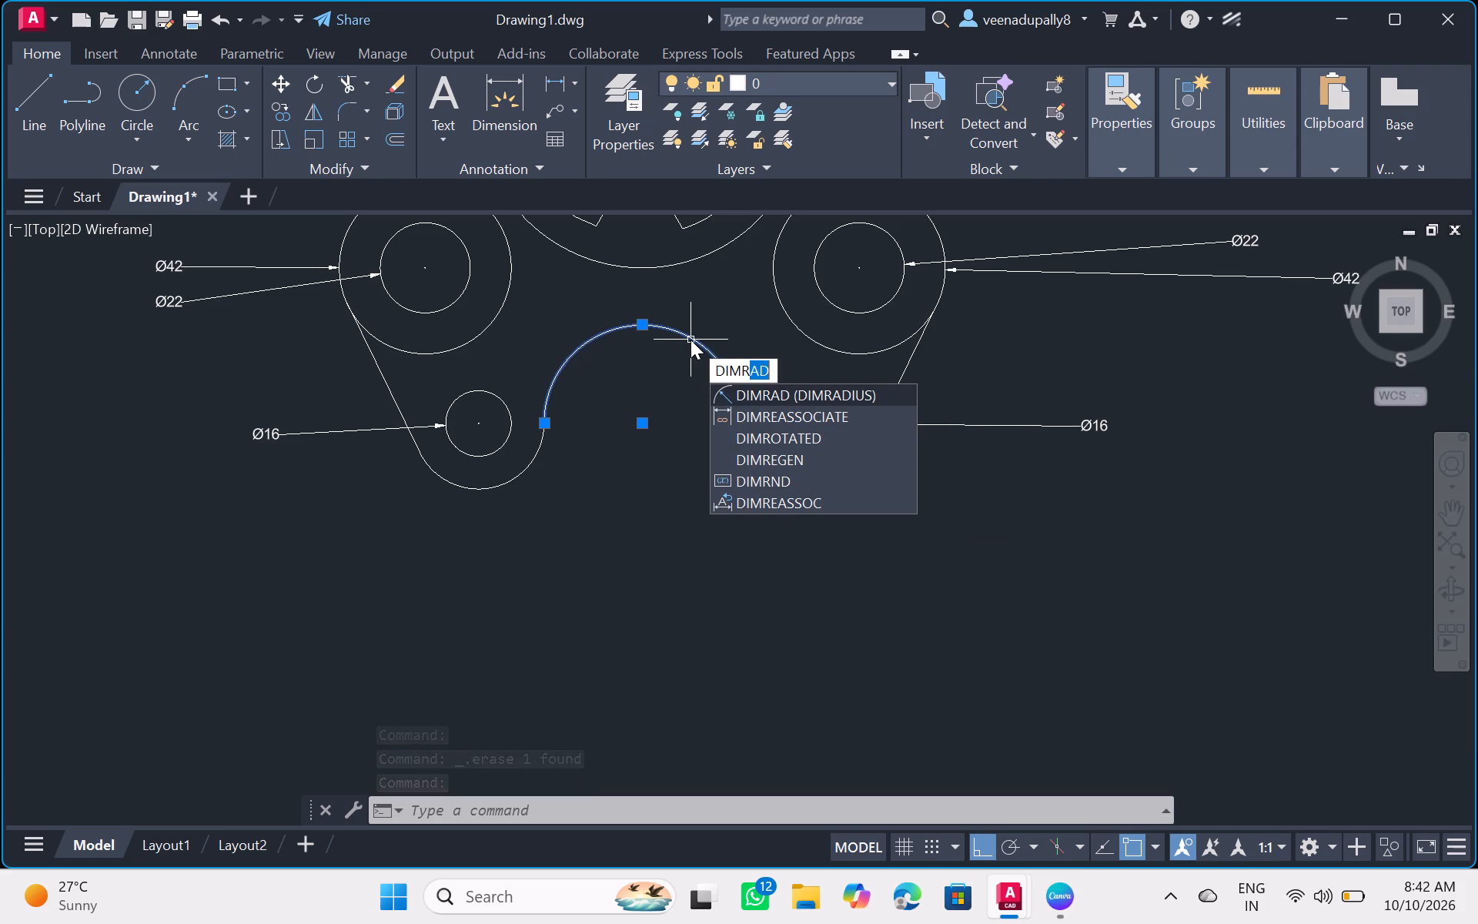
key(a)
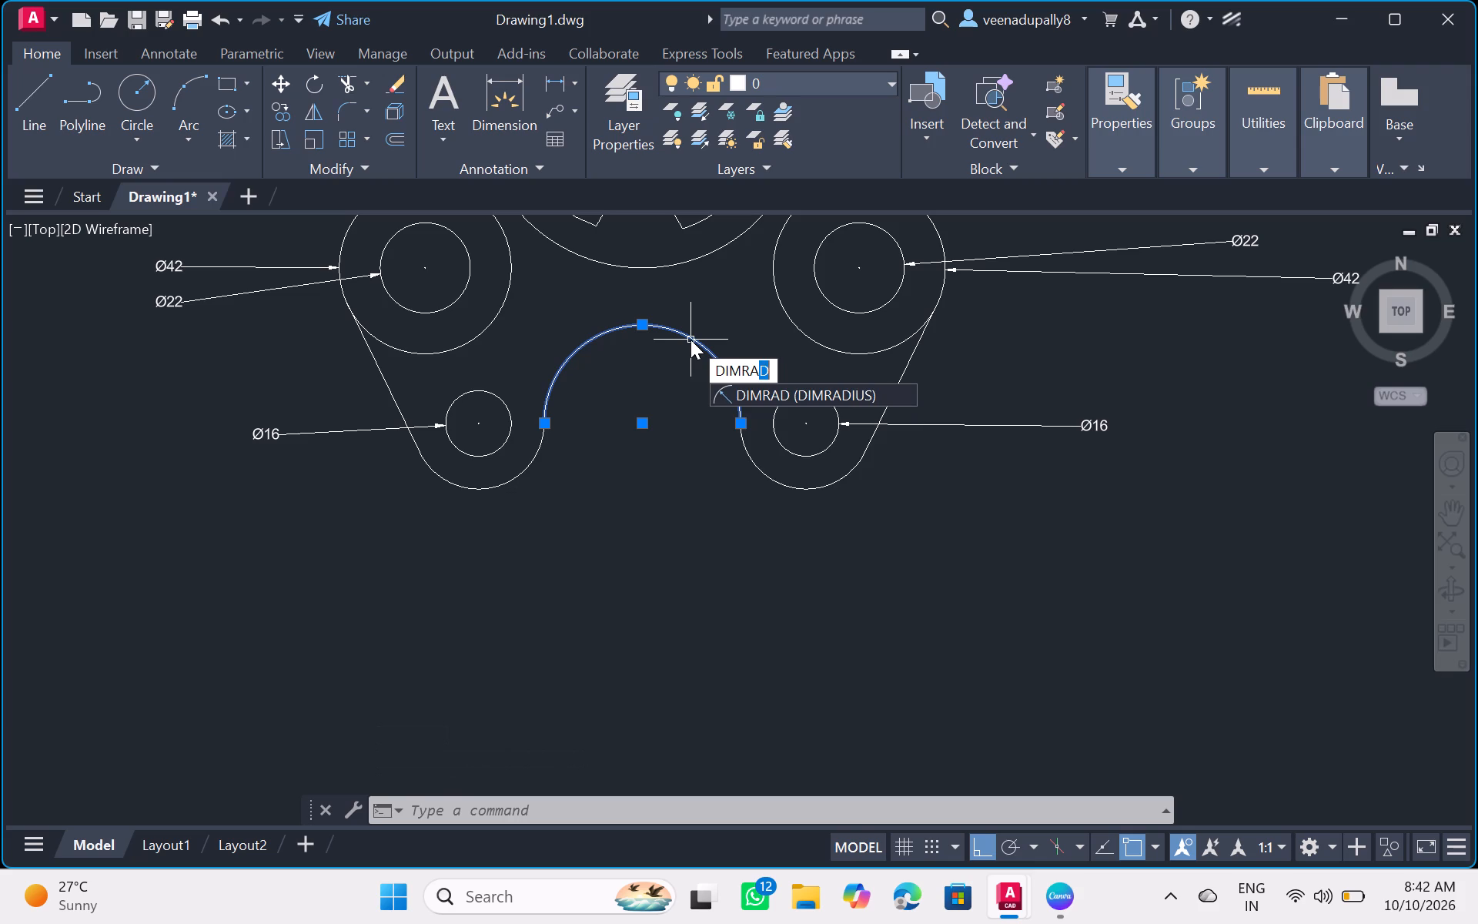
key(Return)
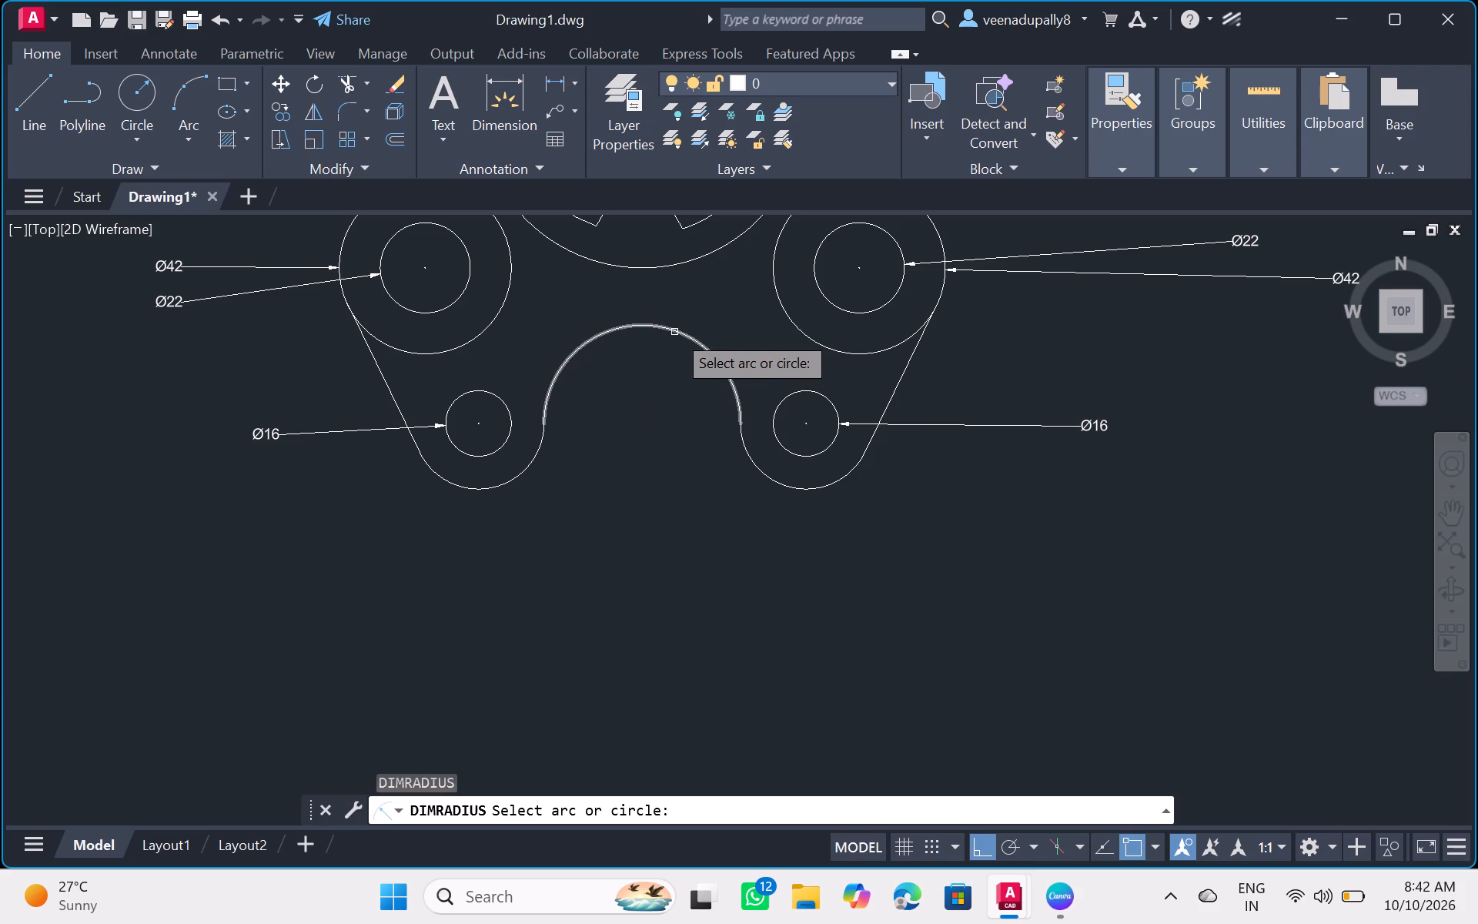
click(671, 329)
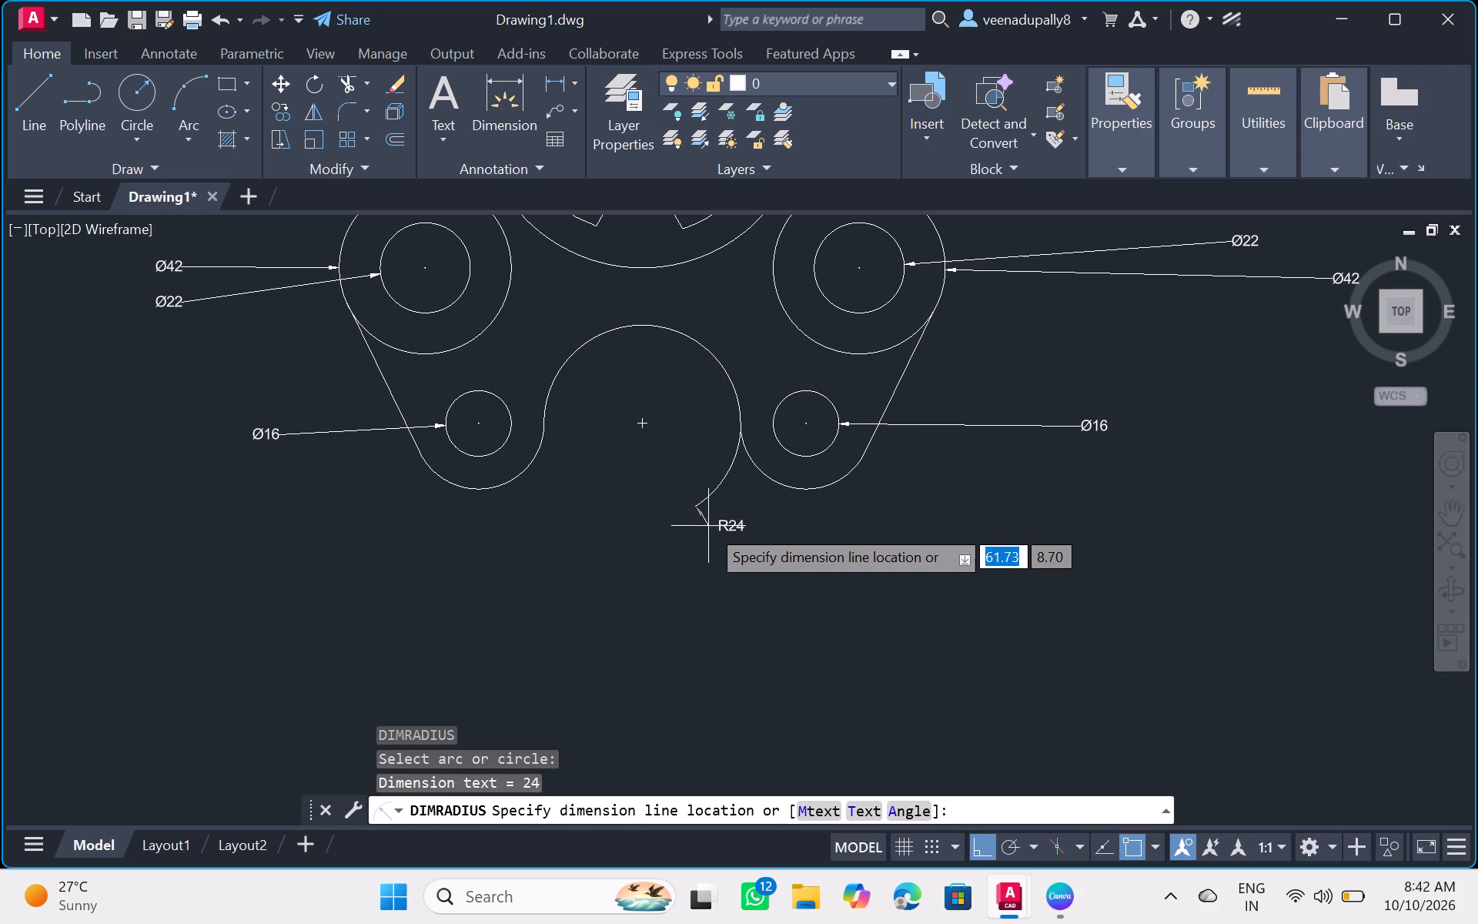
click(878, 586)
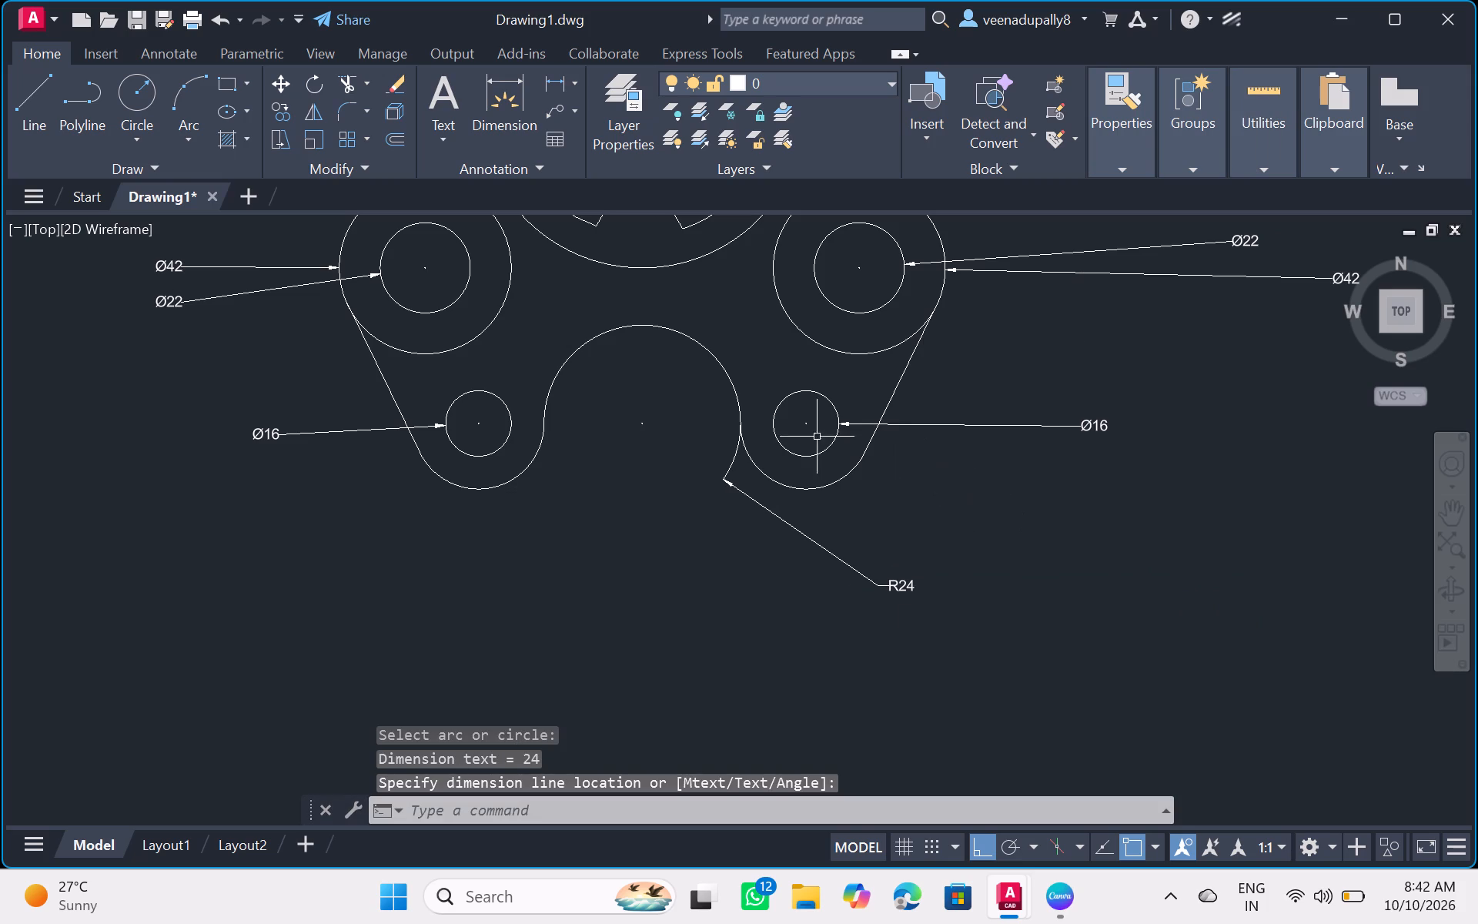
Add a radius dimension to the outer arc around the lower right small hole, placing its text just below and right of the arc.
click(848, 473)
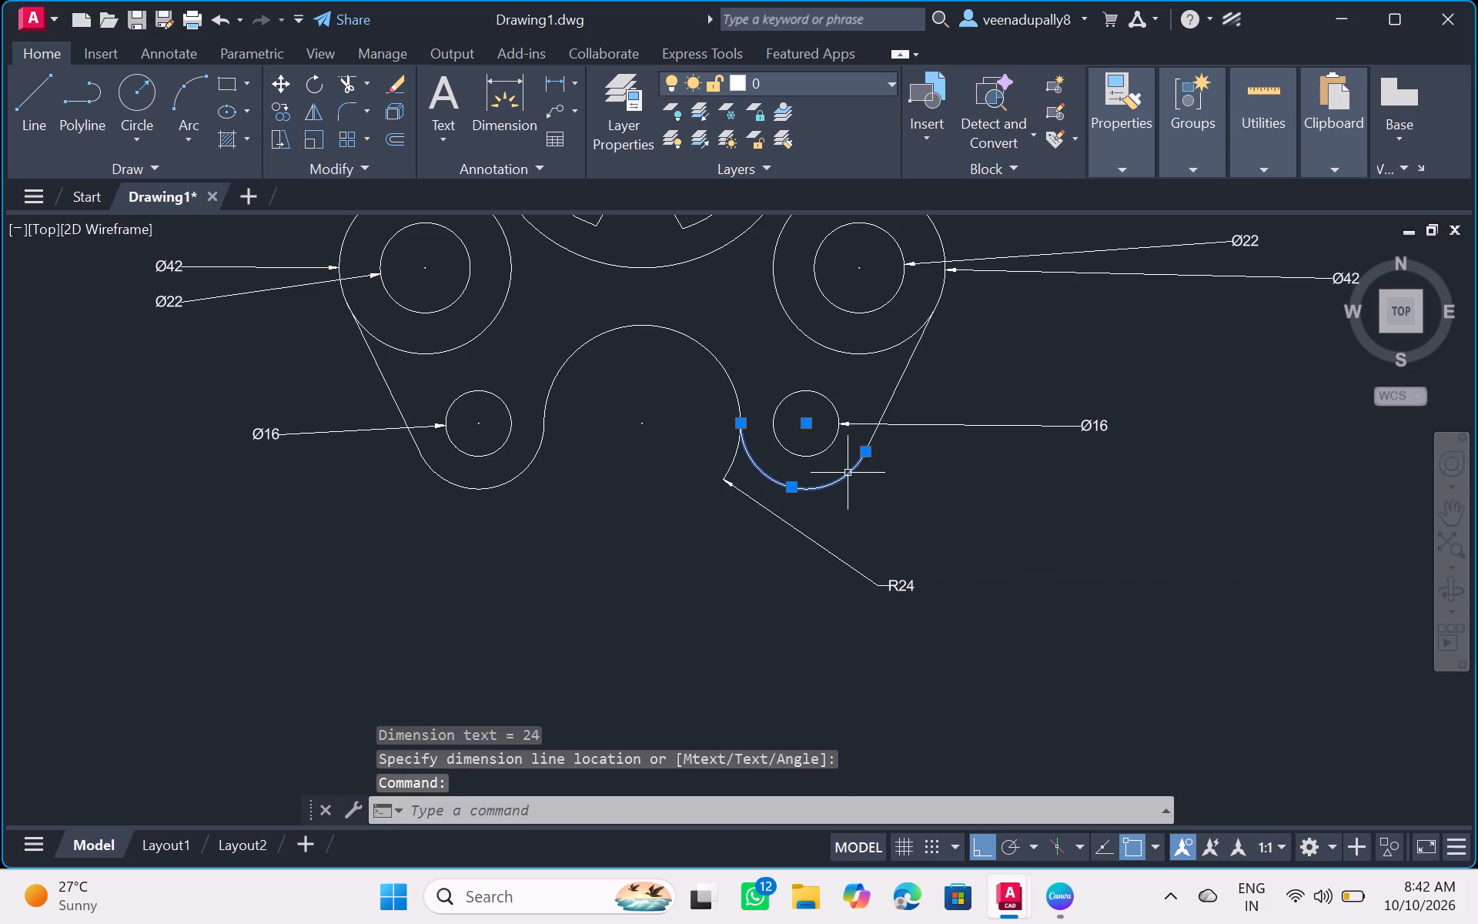
key(d)
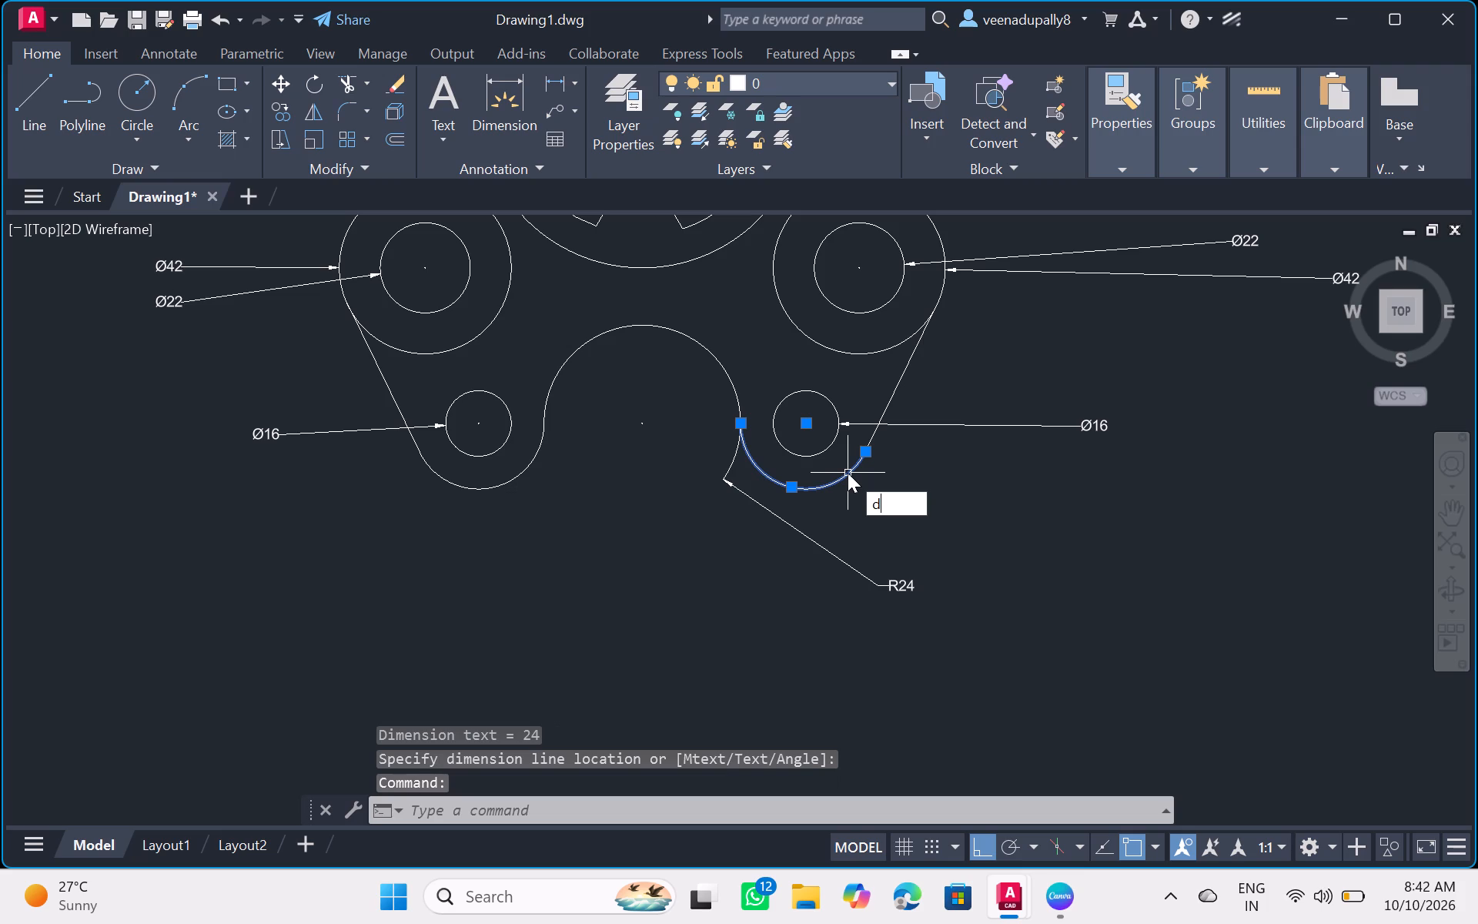
text(im)
text(ra)
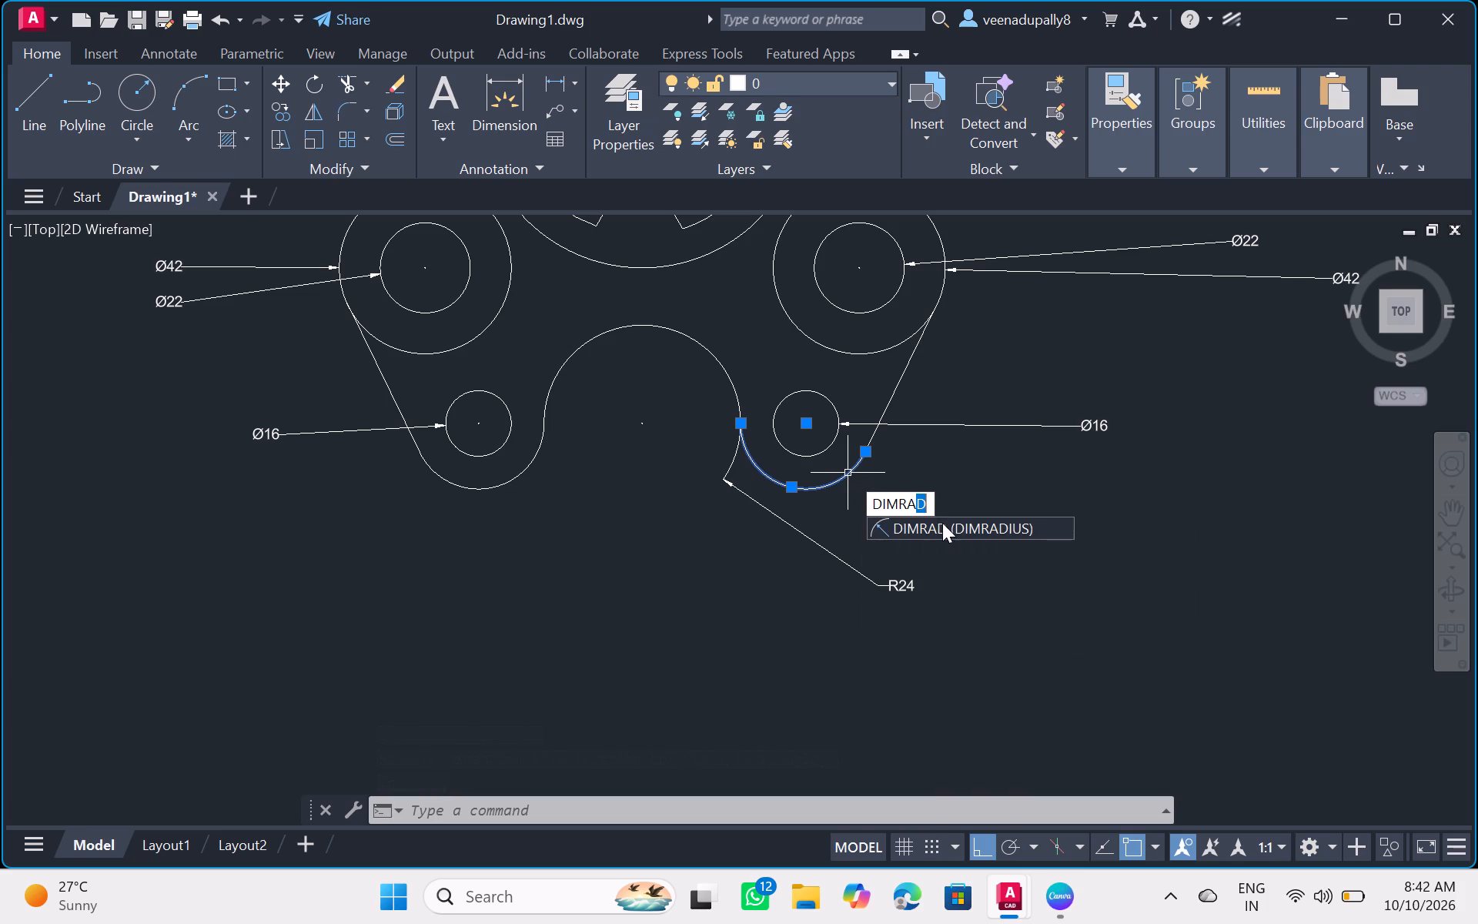
click(942, 523)
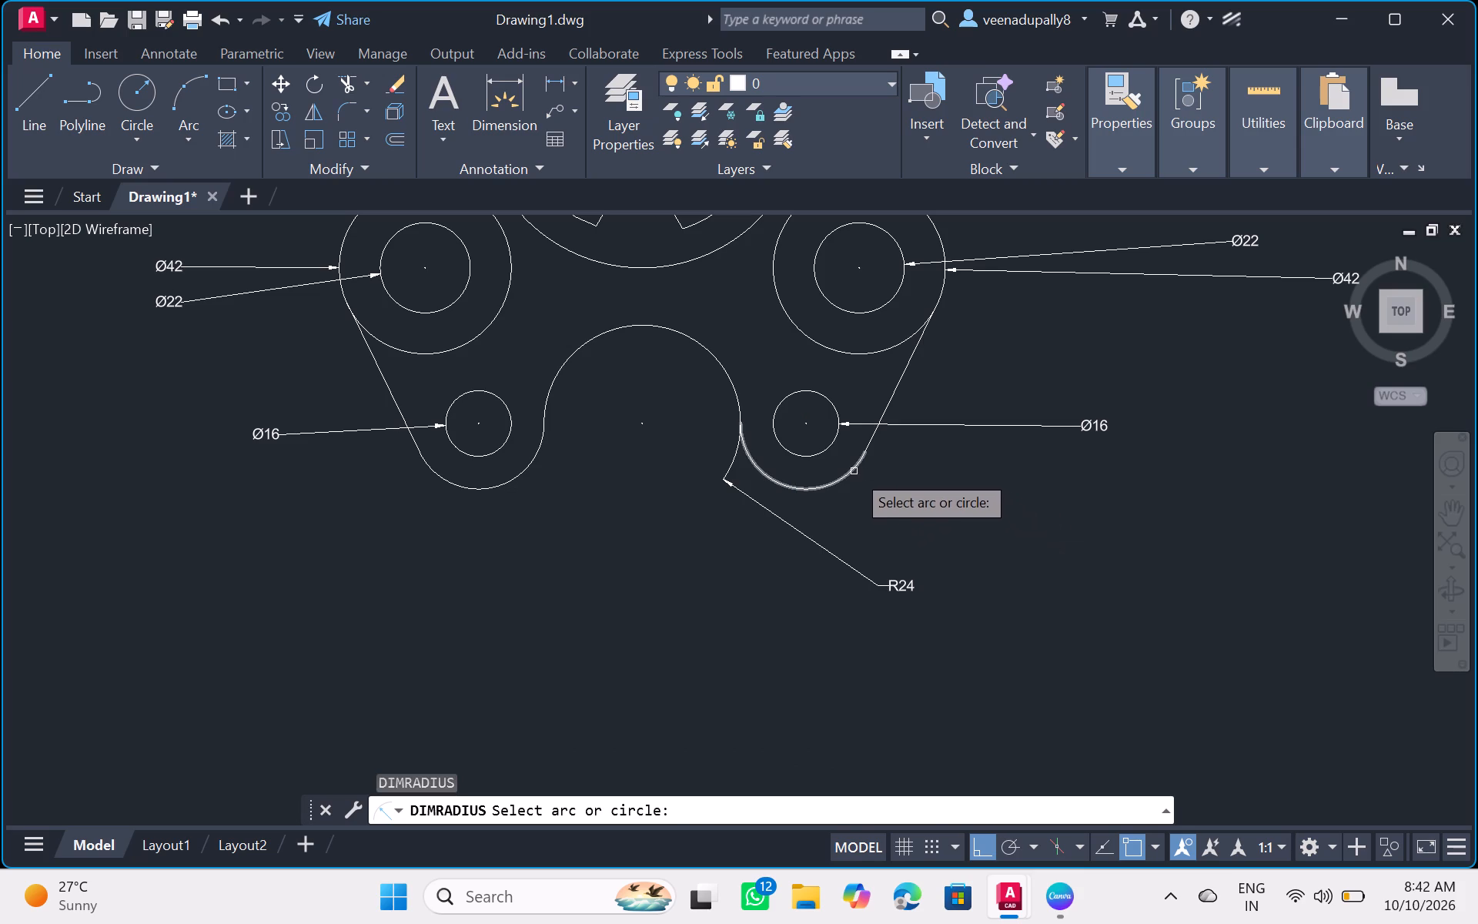
click(854, 470)
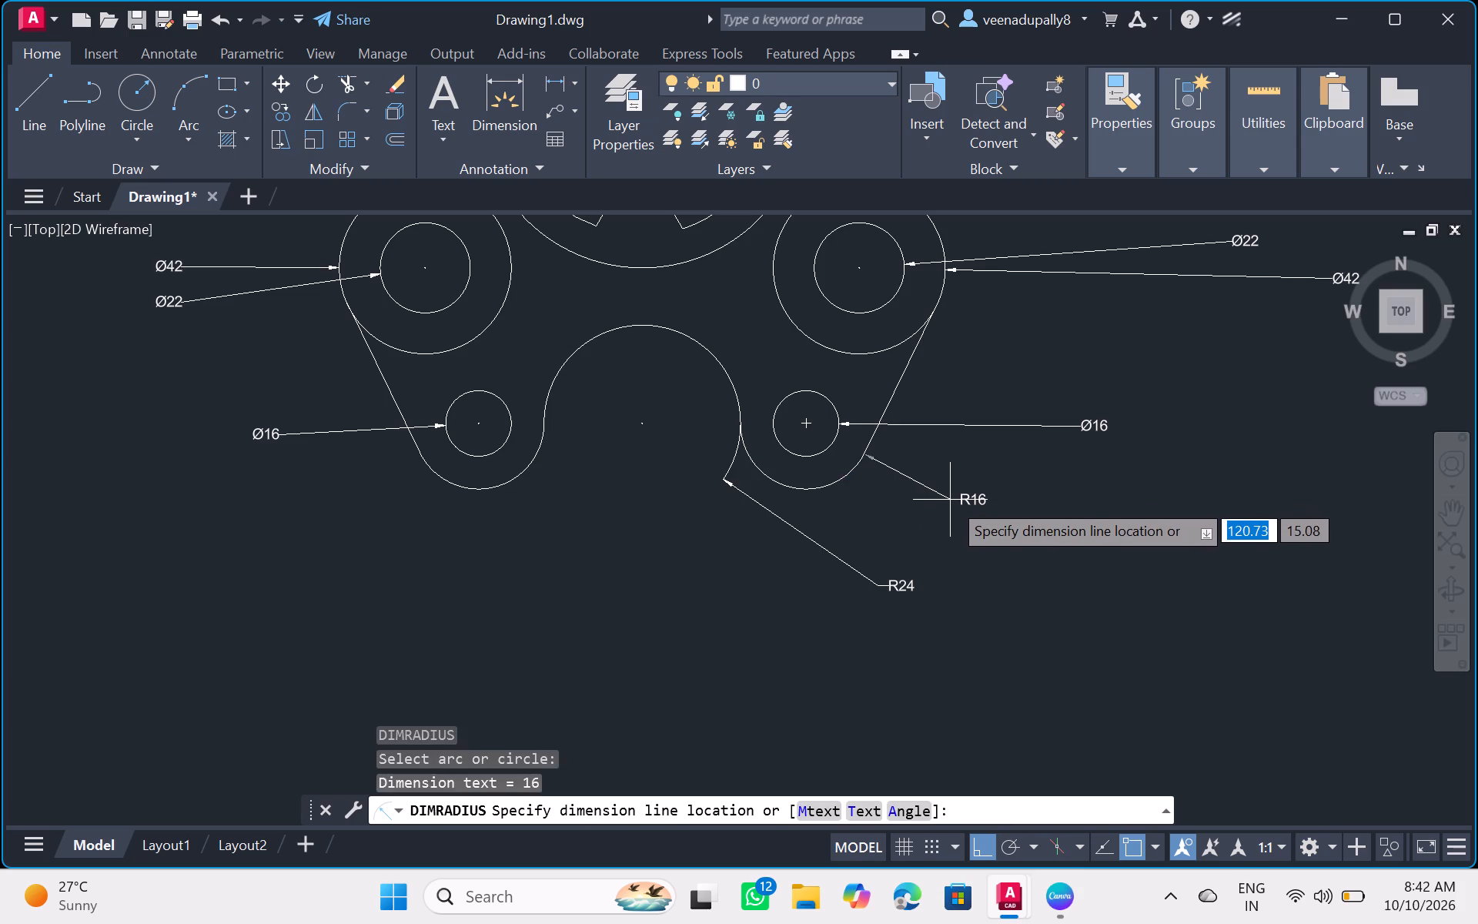
click(950, 500)
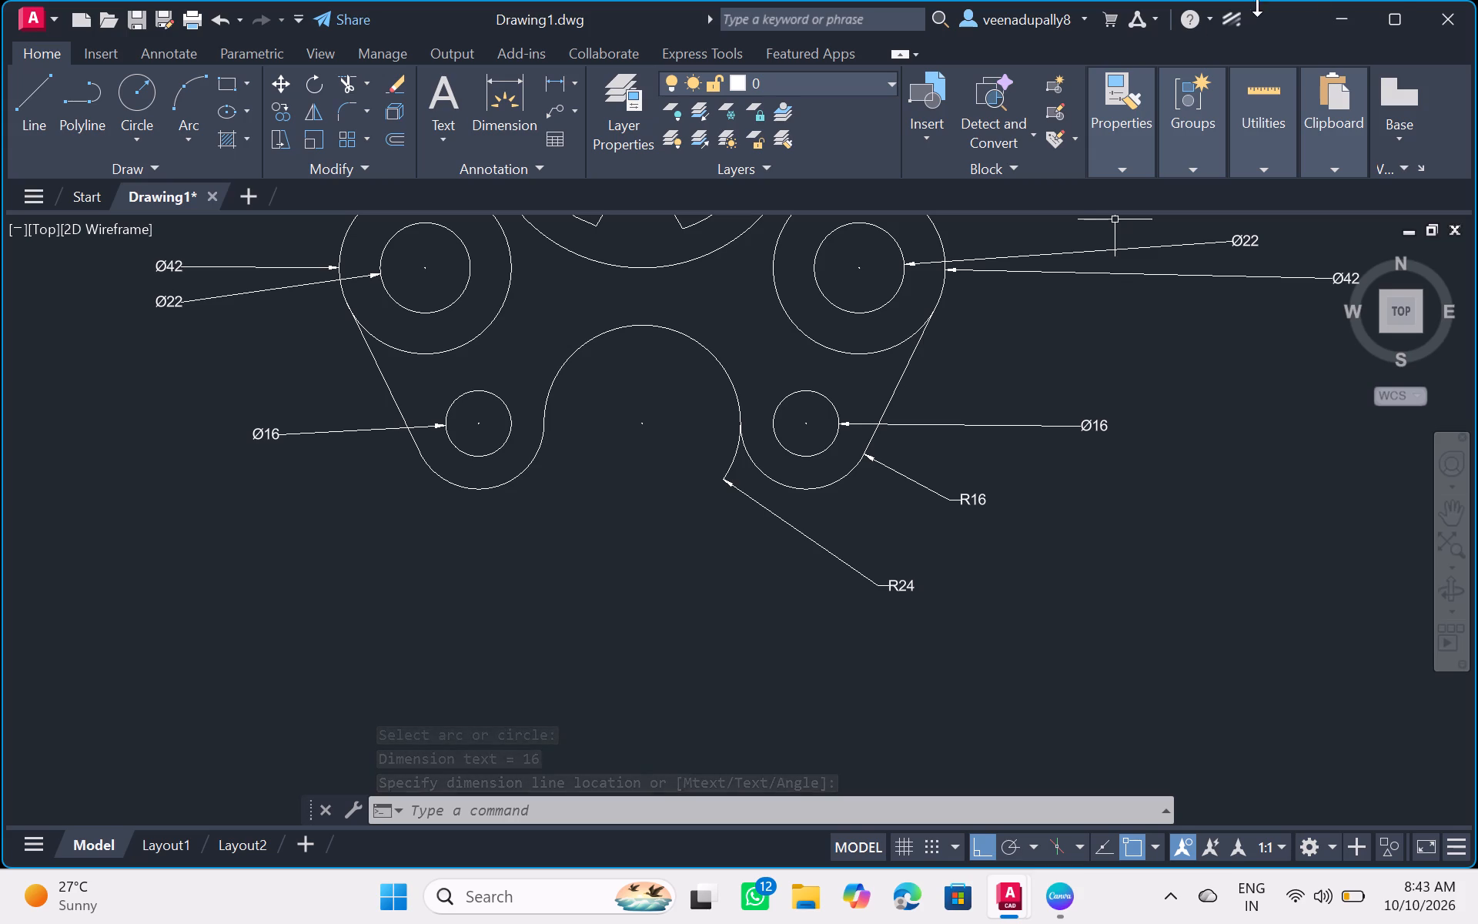
Add a radius dimension to the outer arc around the lower left small hole, placing its text below and left of the arc.
click(477, 490)
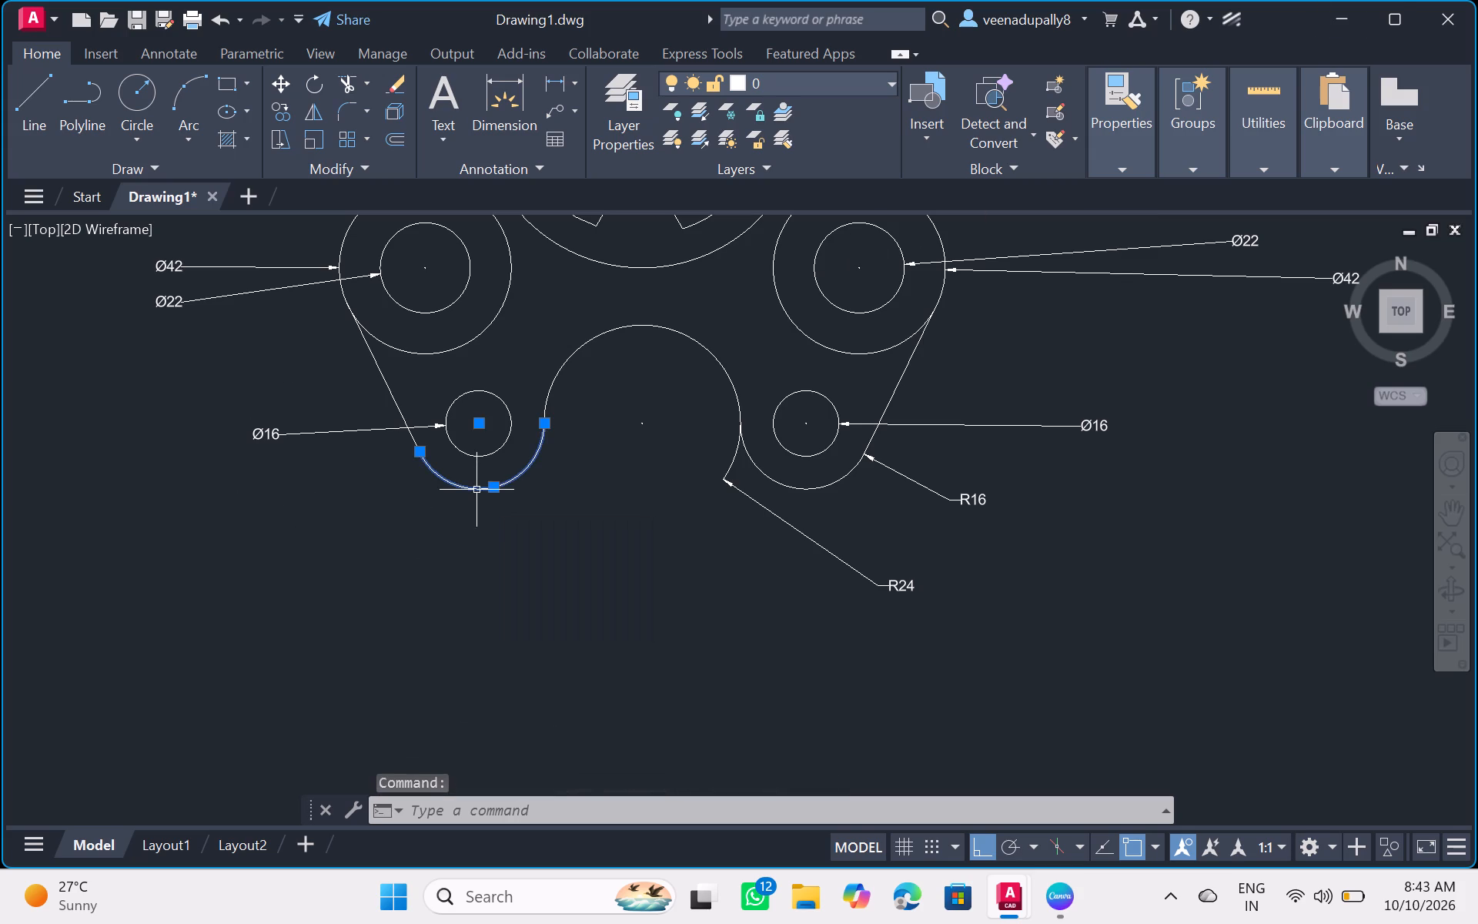
text(di)
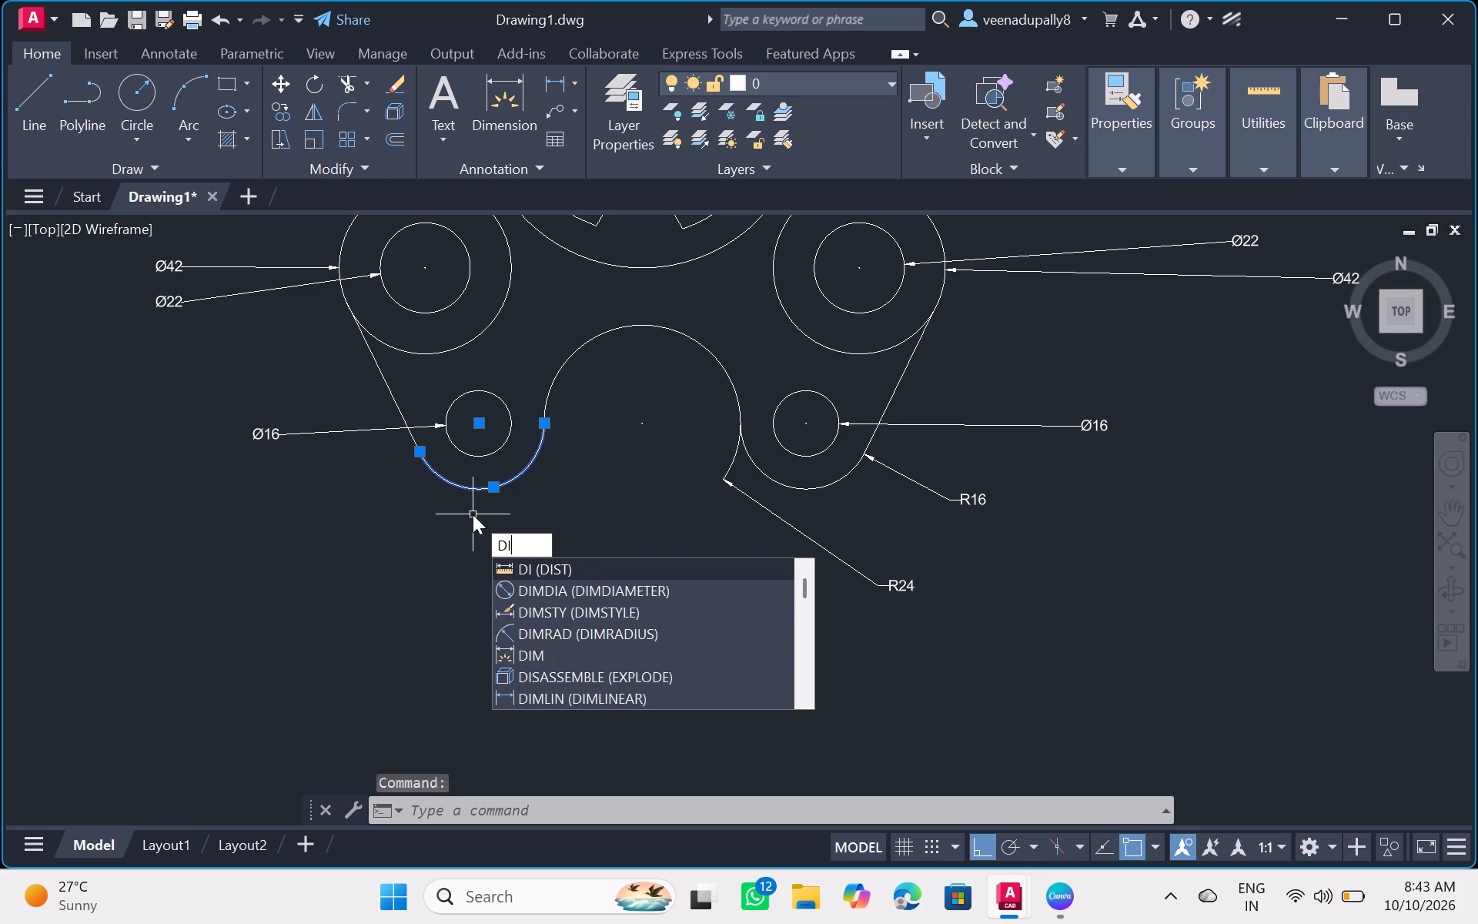
key(m)
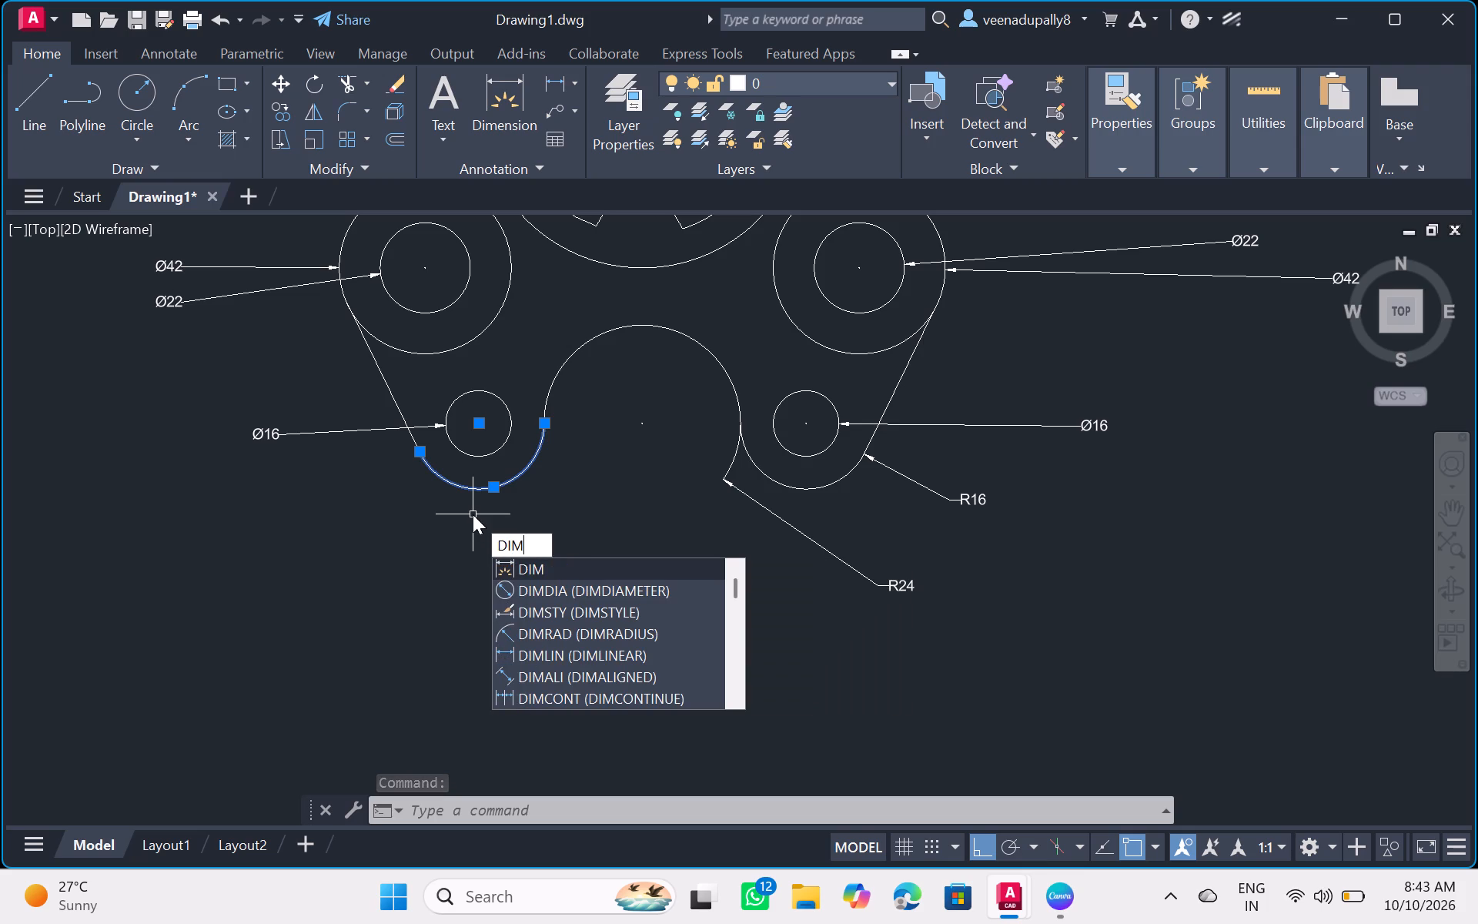
click(567, 626)
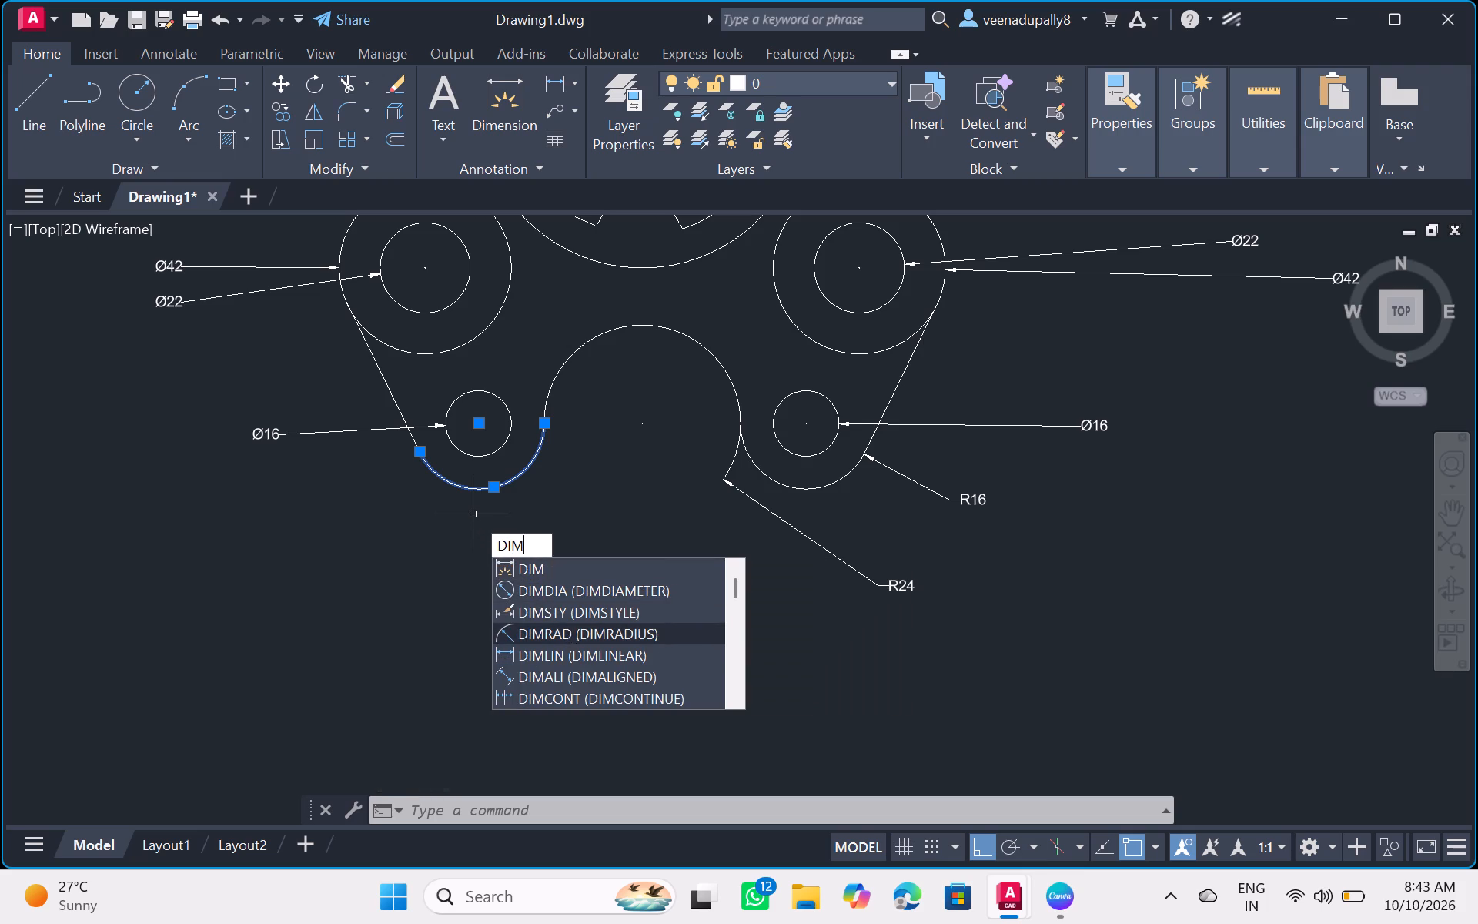
click(485, 491)
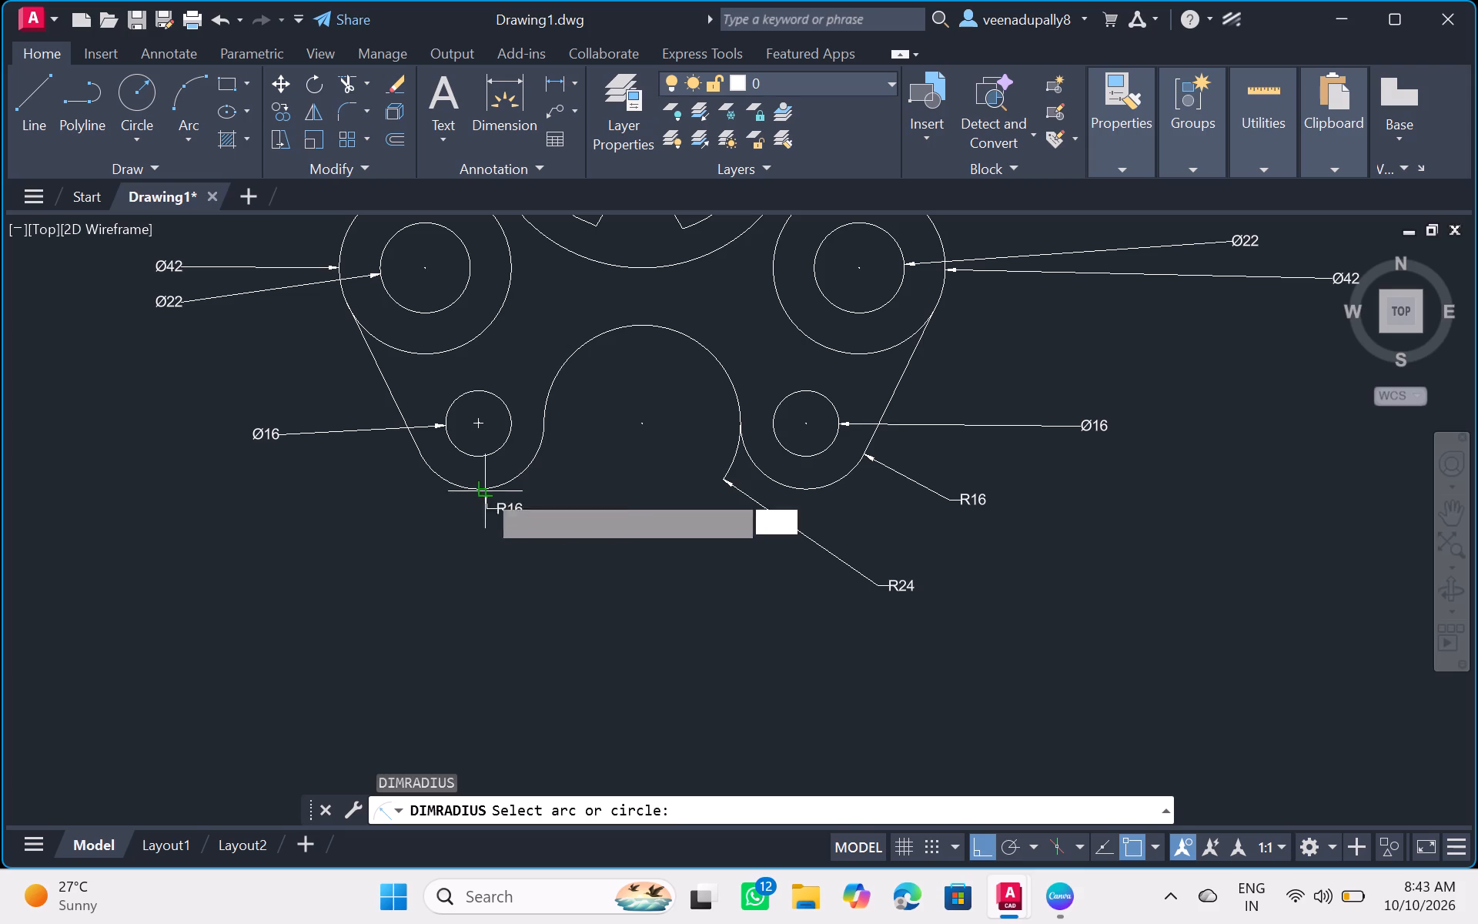
click(363, 571)
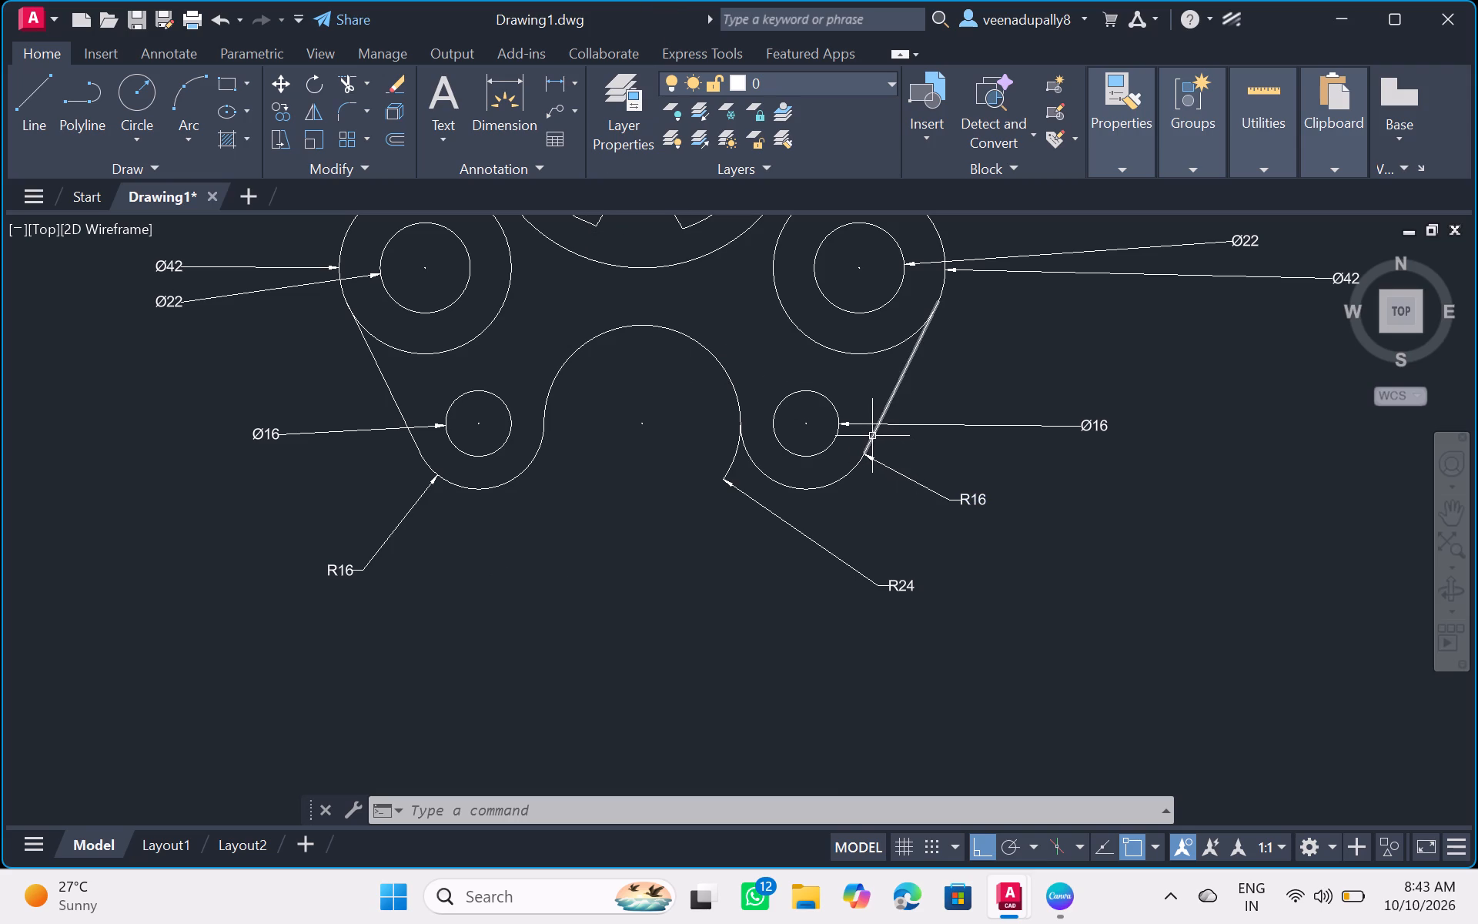
Examine the whole figure and its diameter and radius dimensions to see which features still need dimensioning.
scroll(873, 432, down, 2)
scroll(873, 432, up, 2)
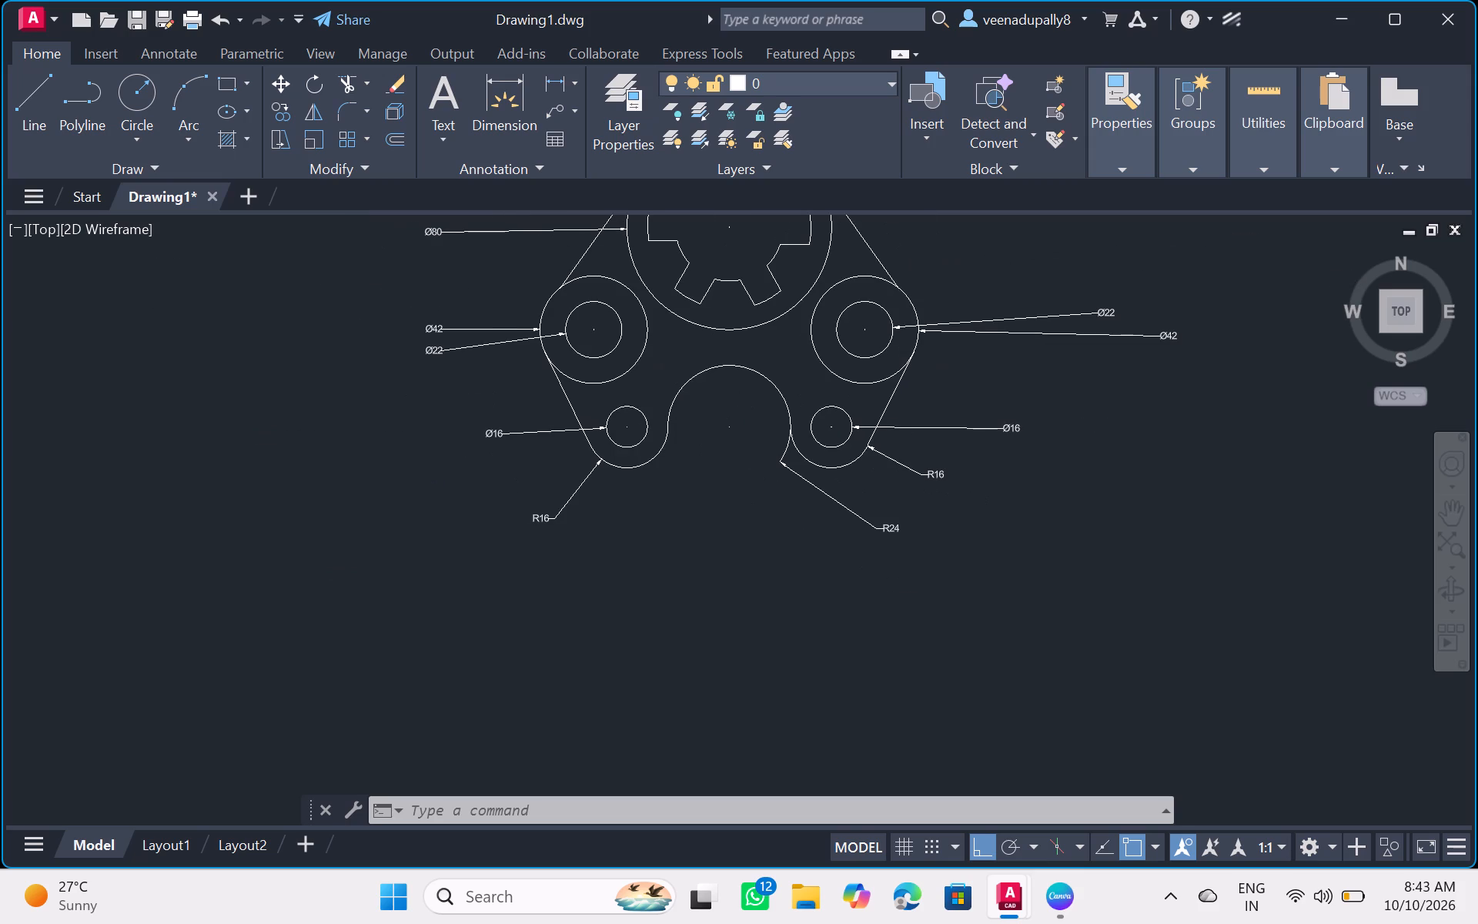
scroll(873, 432, down, 2)
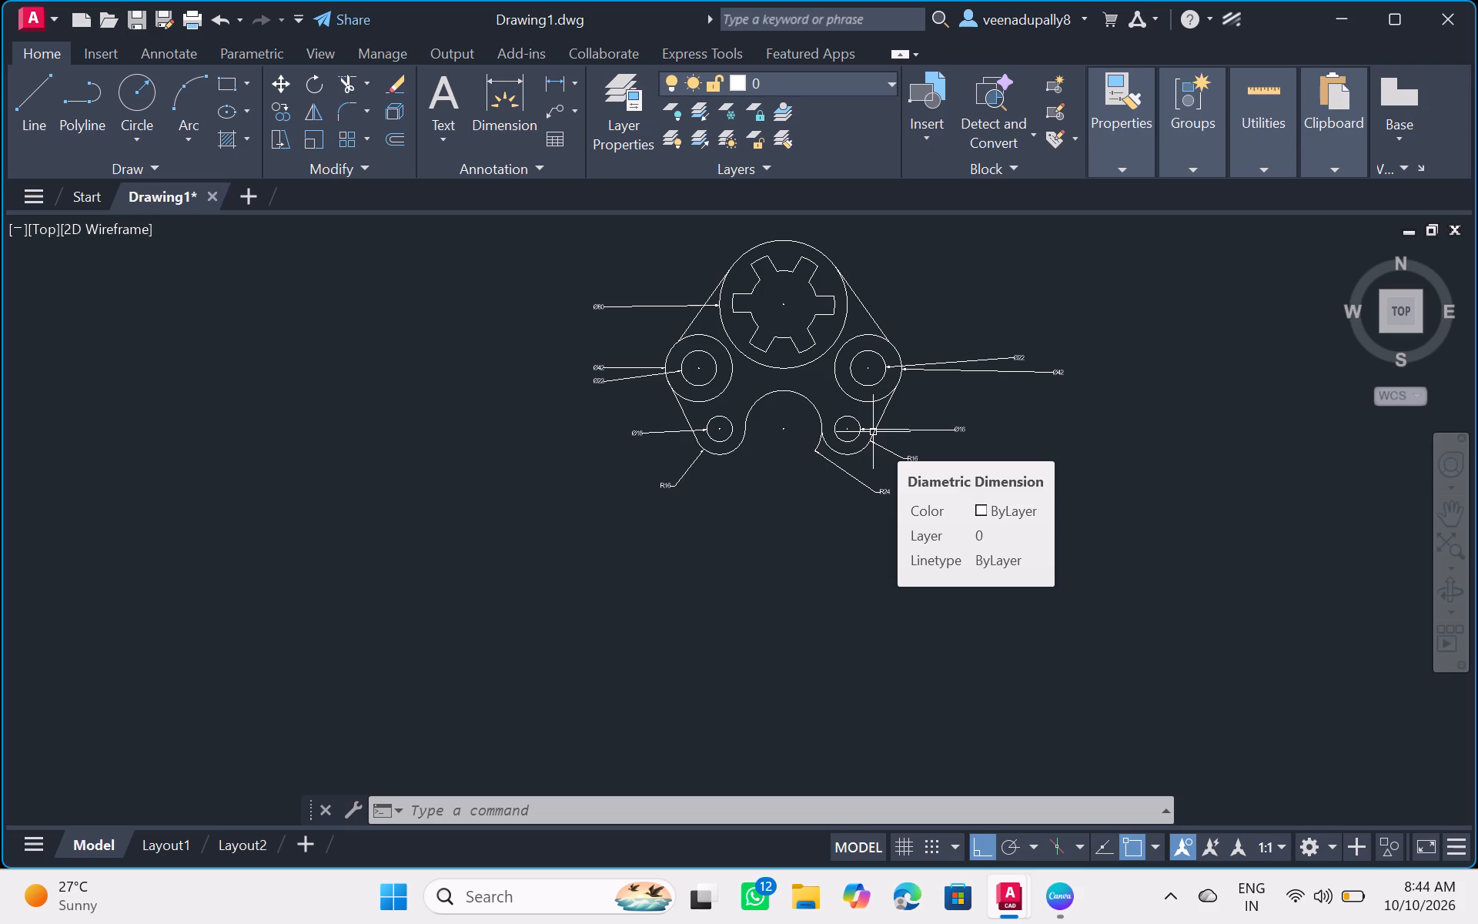
scroll(873, 431, up, 1)
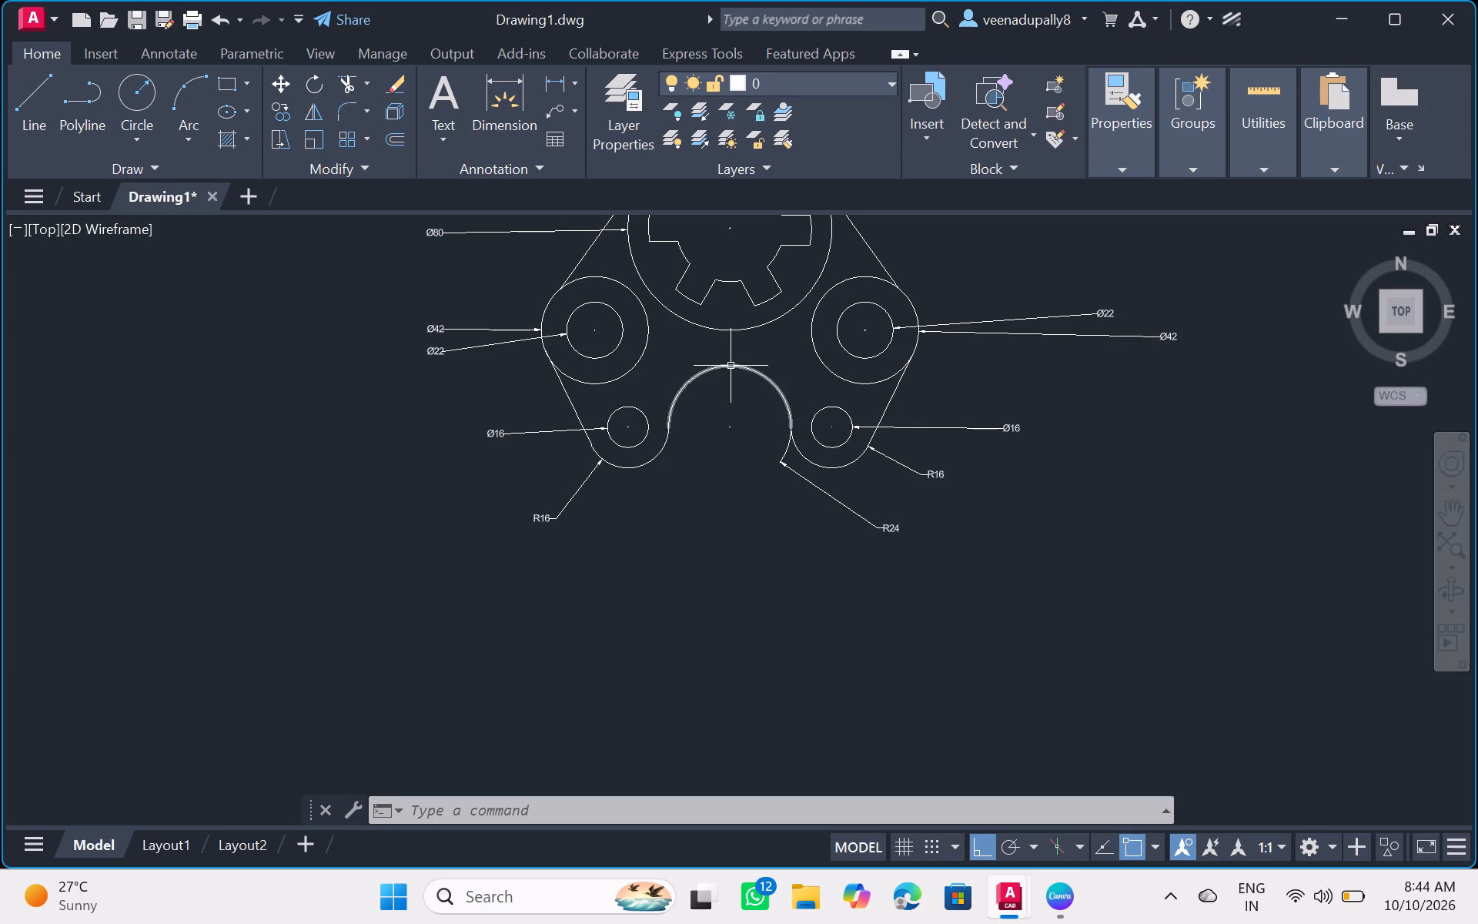
middle_drag(731, 365, 707, 509)
scroll(733, 409, down, 1)
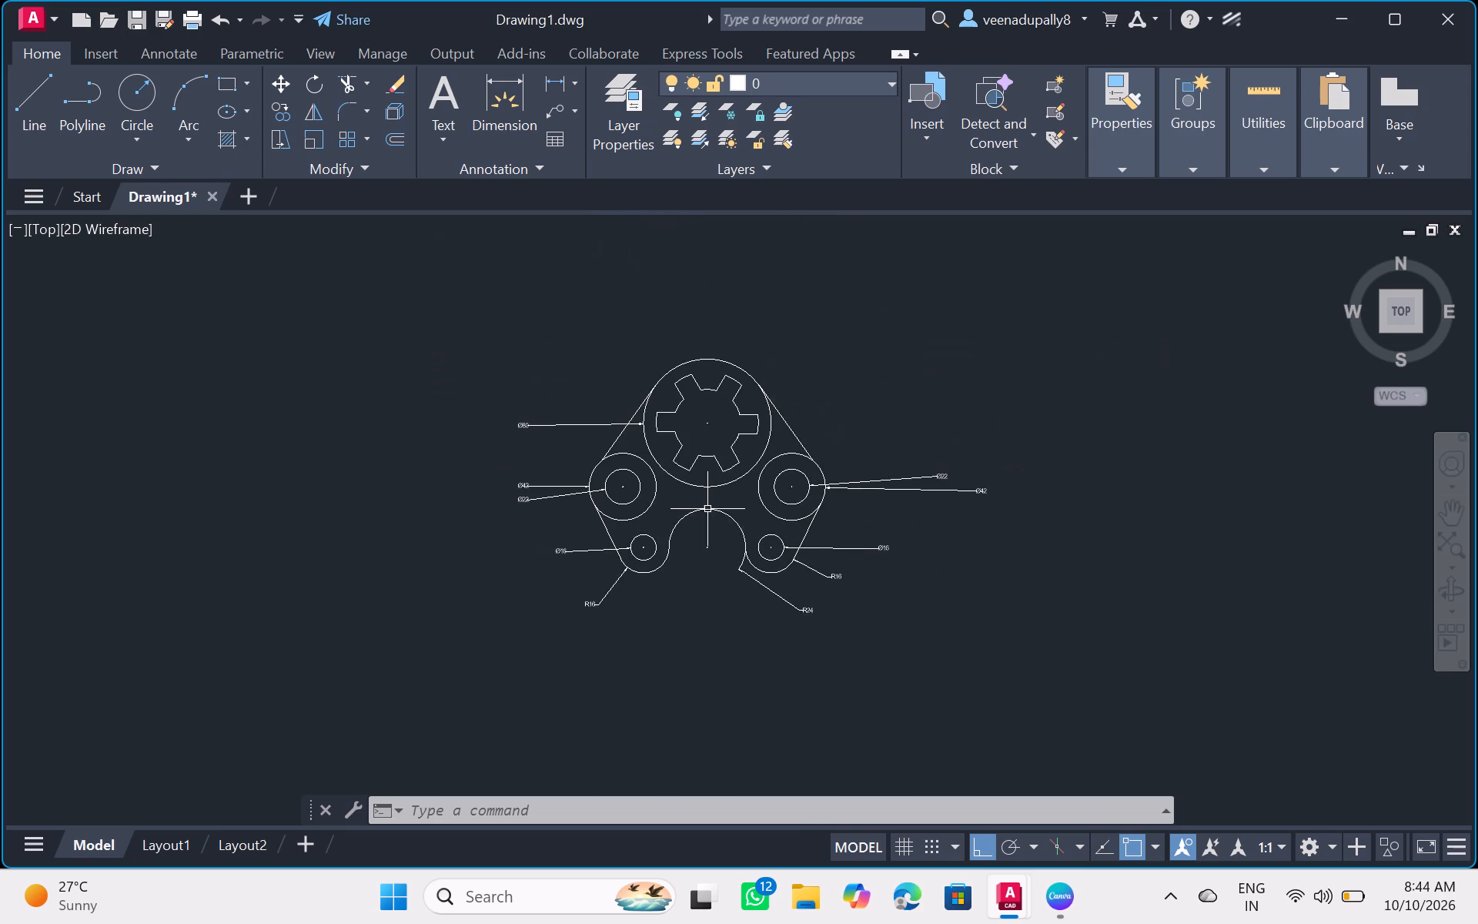
scroll(707, 508, up, 2)
scroll(707, 508, down, 1)
scroll(707, 508, up, 2)
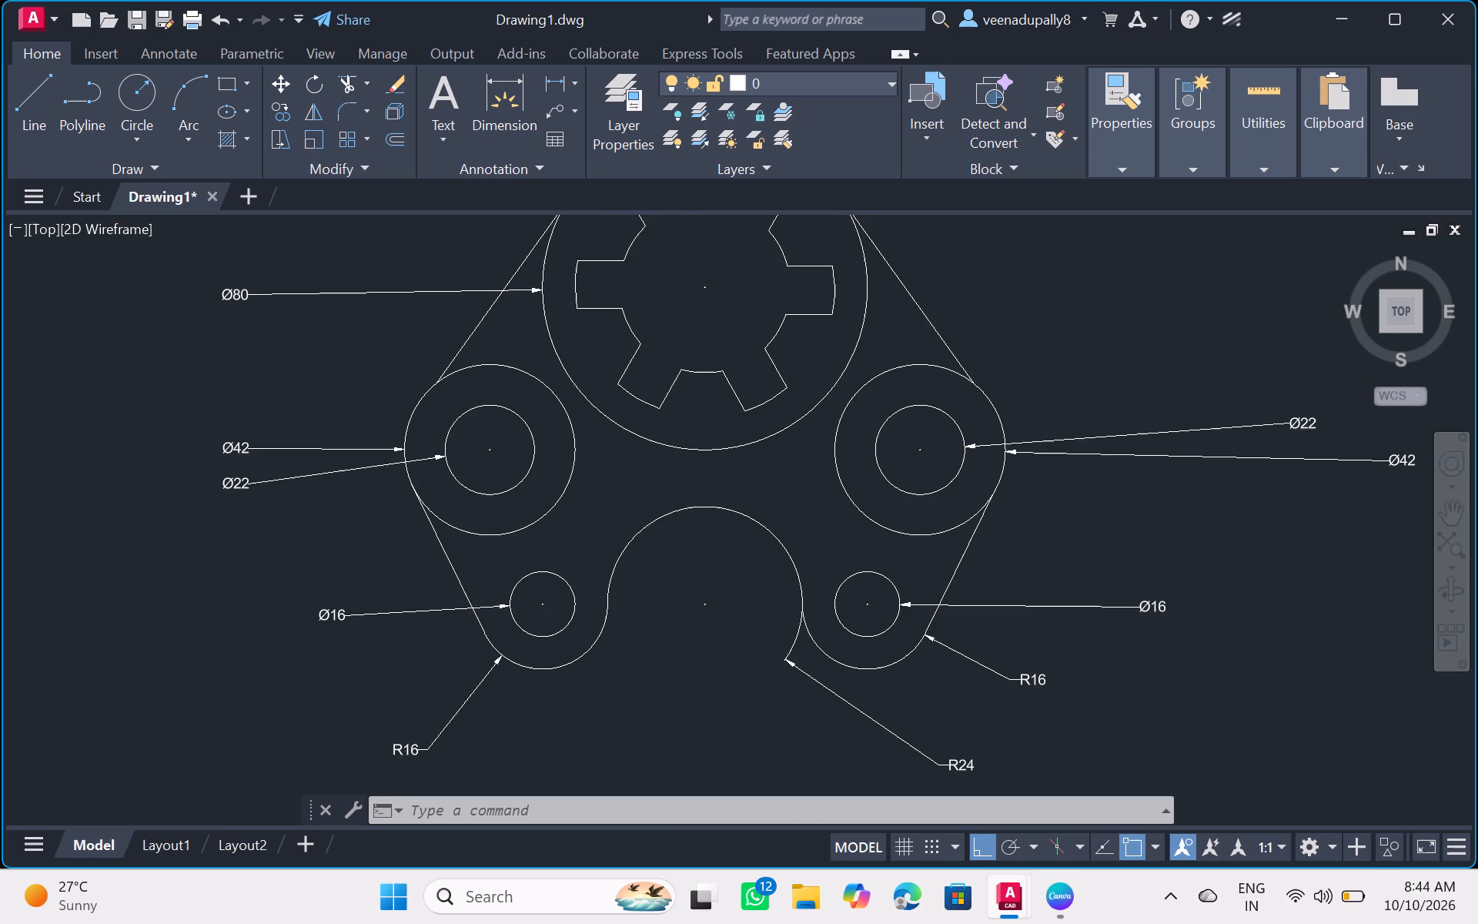
scroll(707, 508, down, 2)
scroll(707, 508, up, 1)
scroll(707, 508, down, 1)
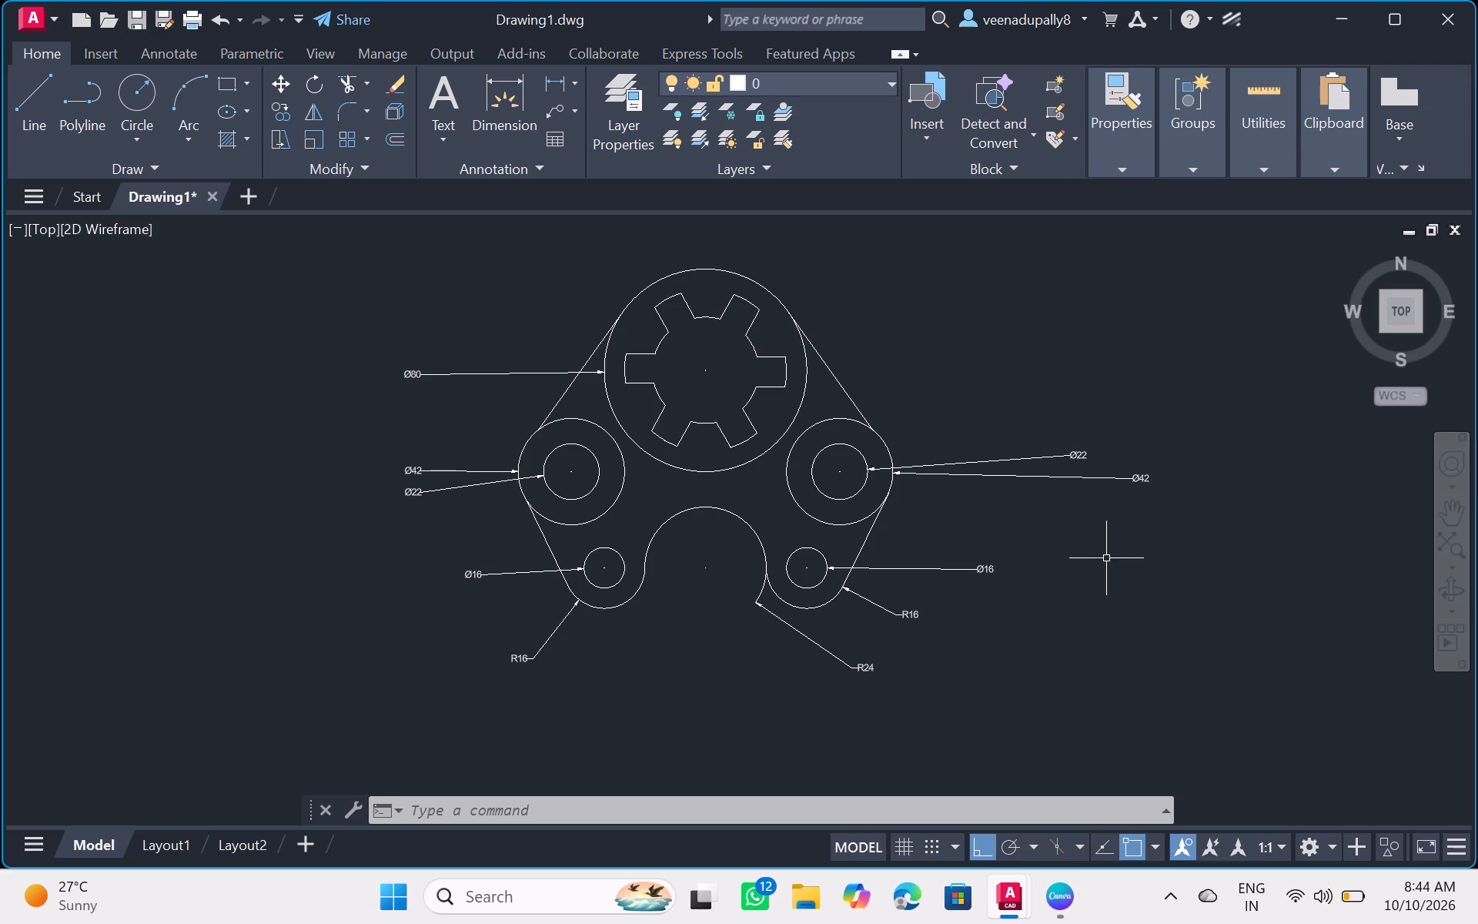
Add a horizontal linear dimension between the centres of the two small lower holes, placing it below the figure.
click(607, 808)
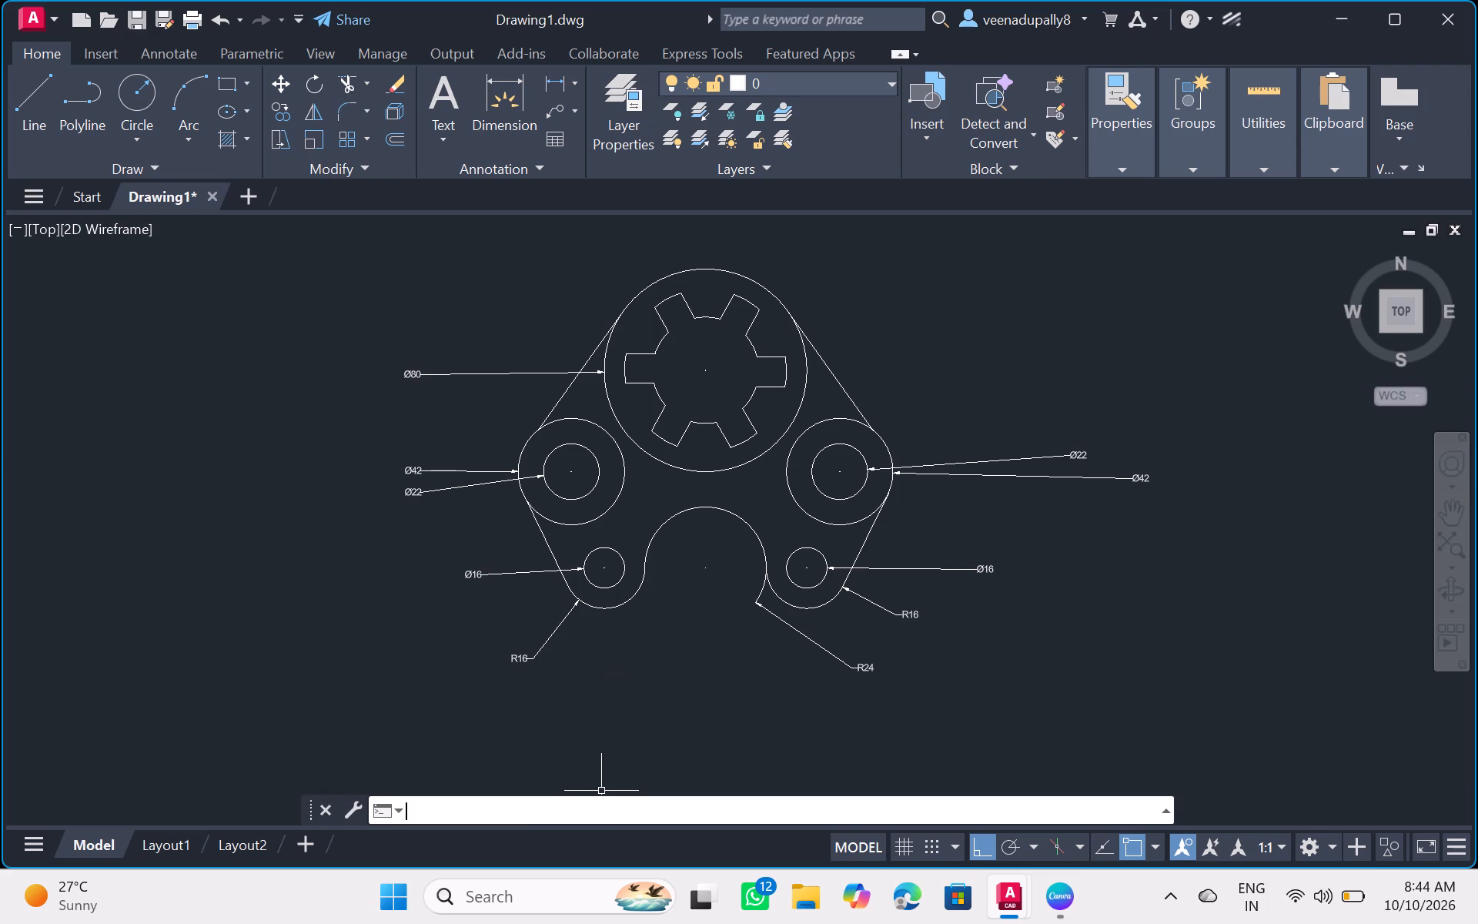
text(dim)
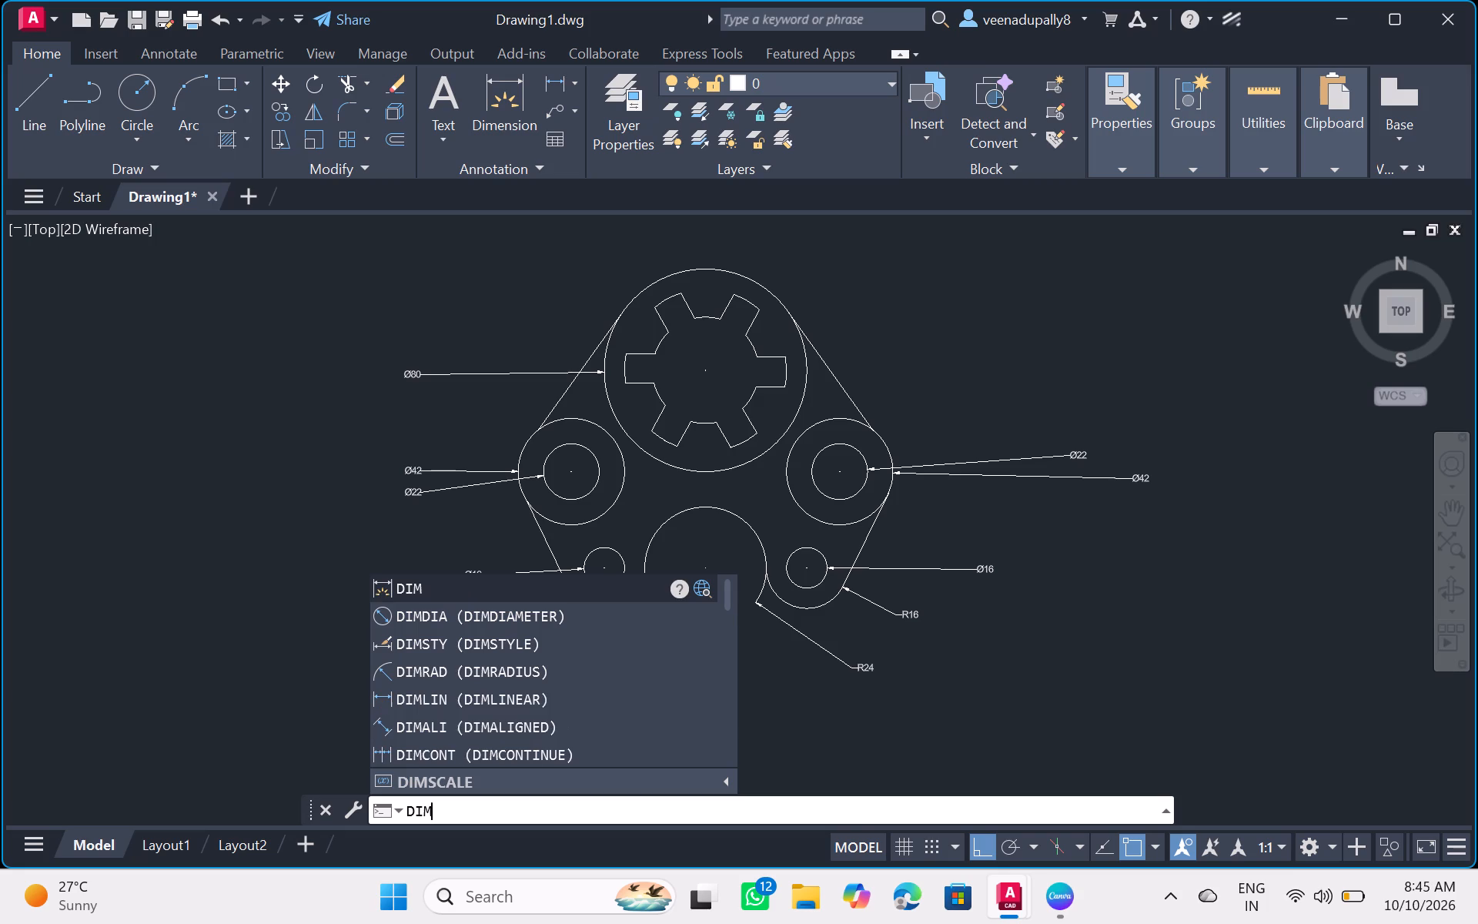
text(li)
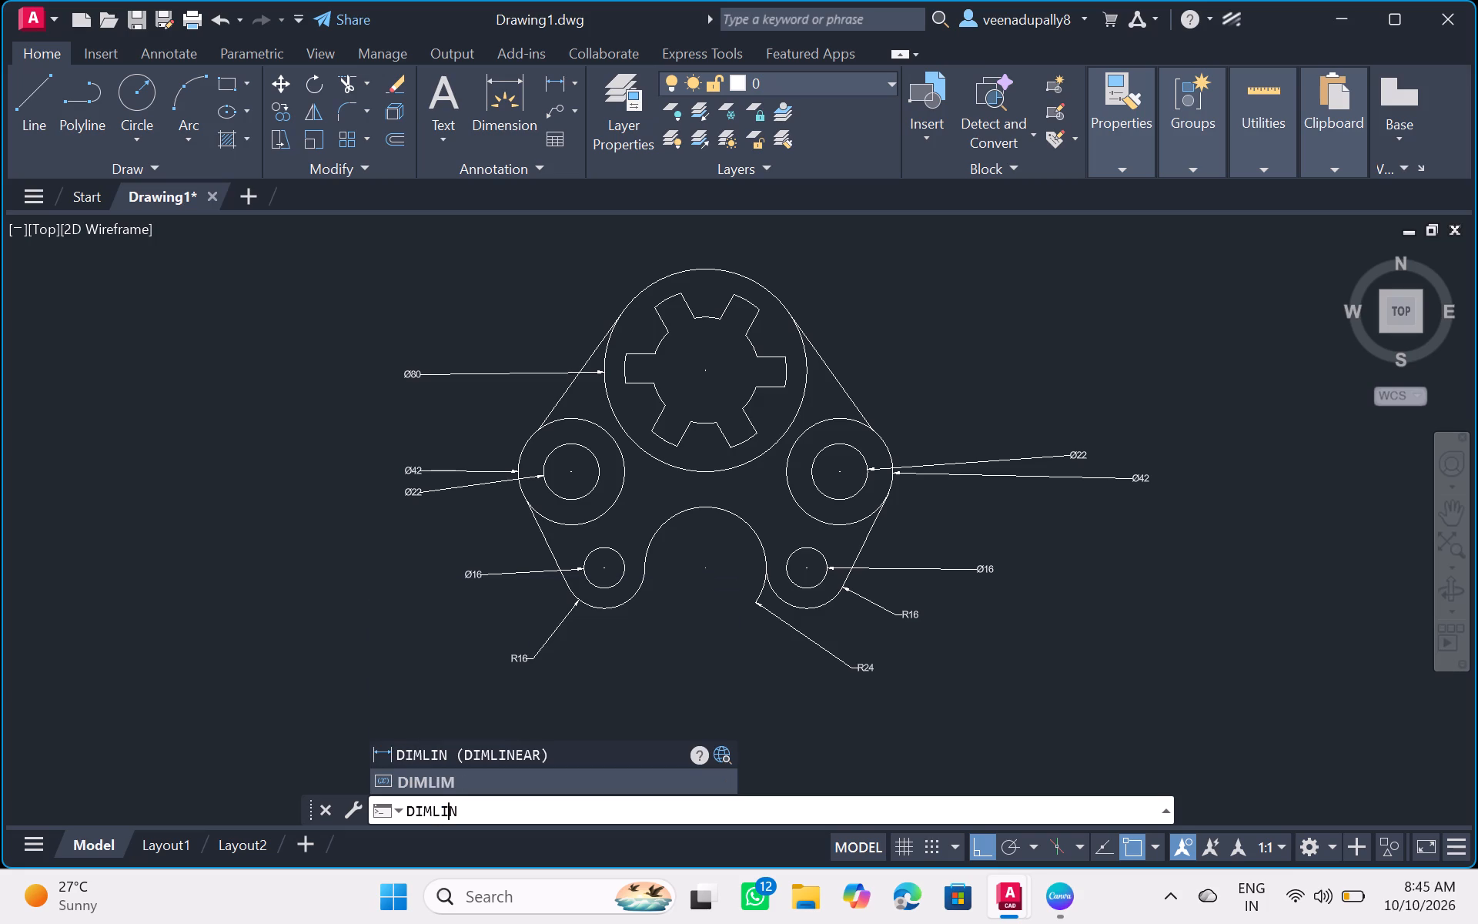
key(n)
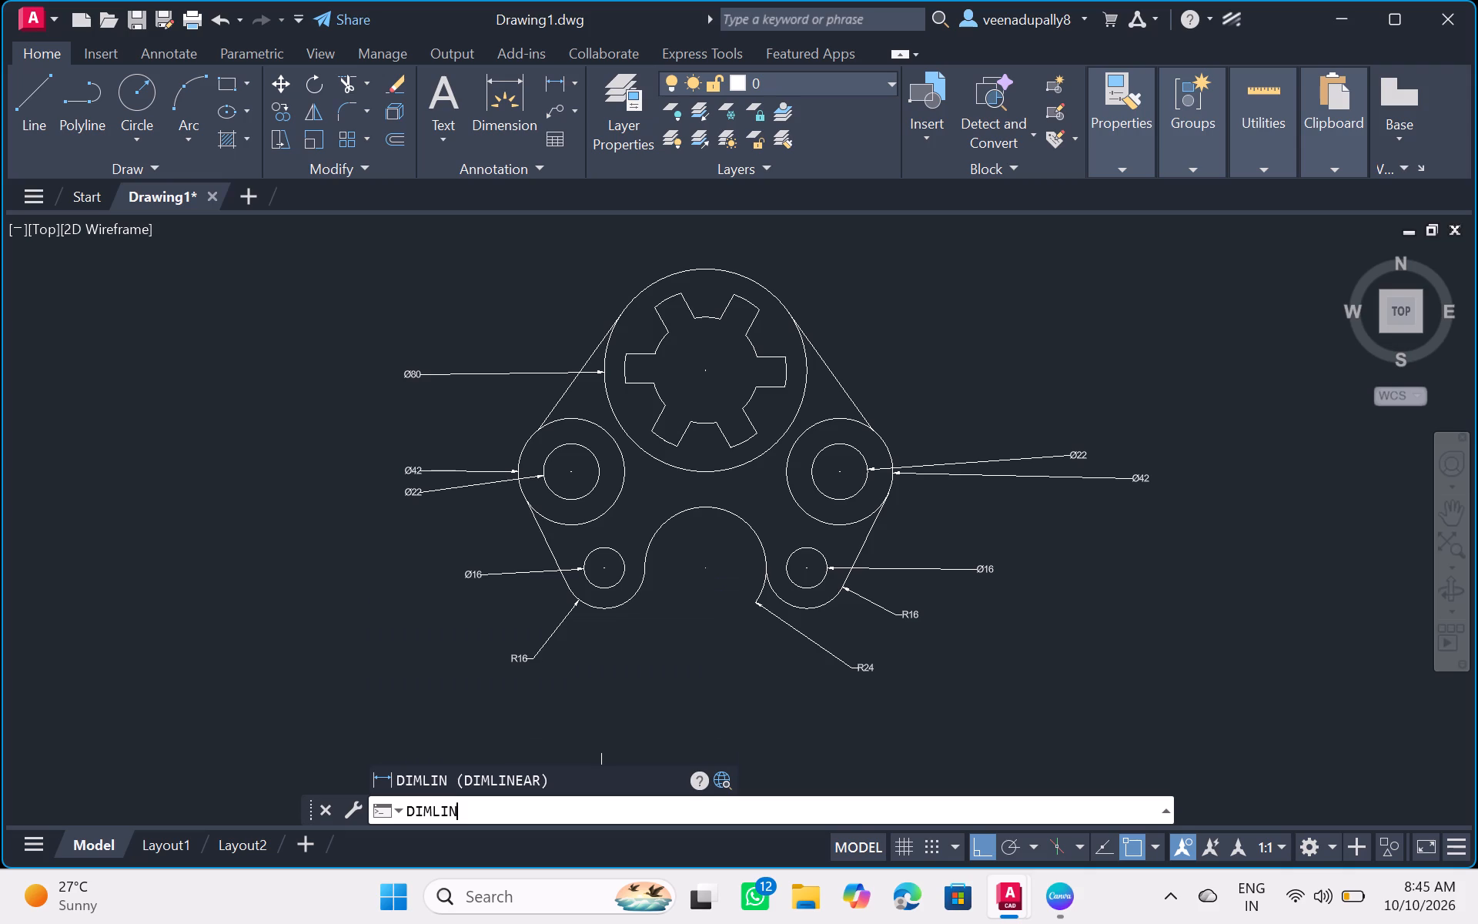
text(ear)
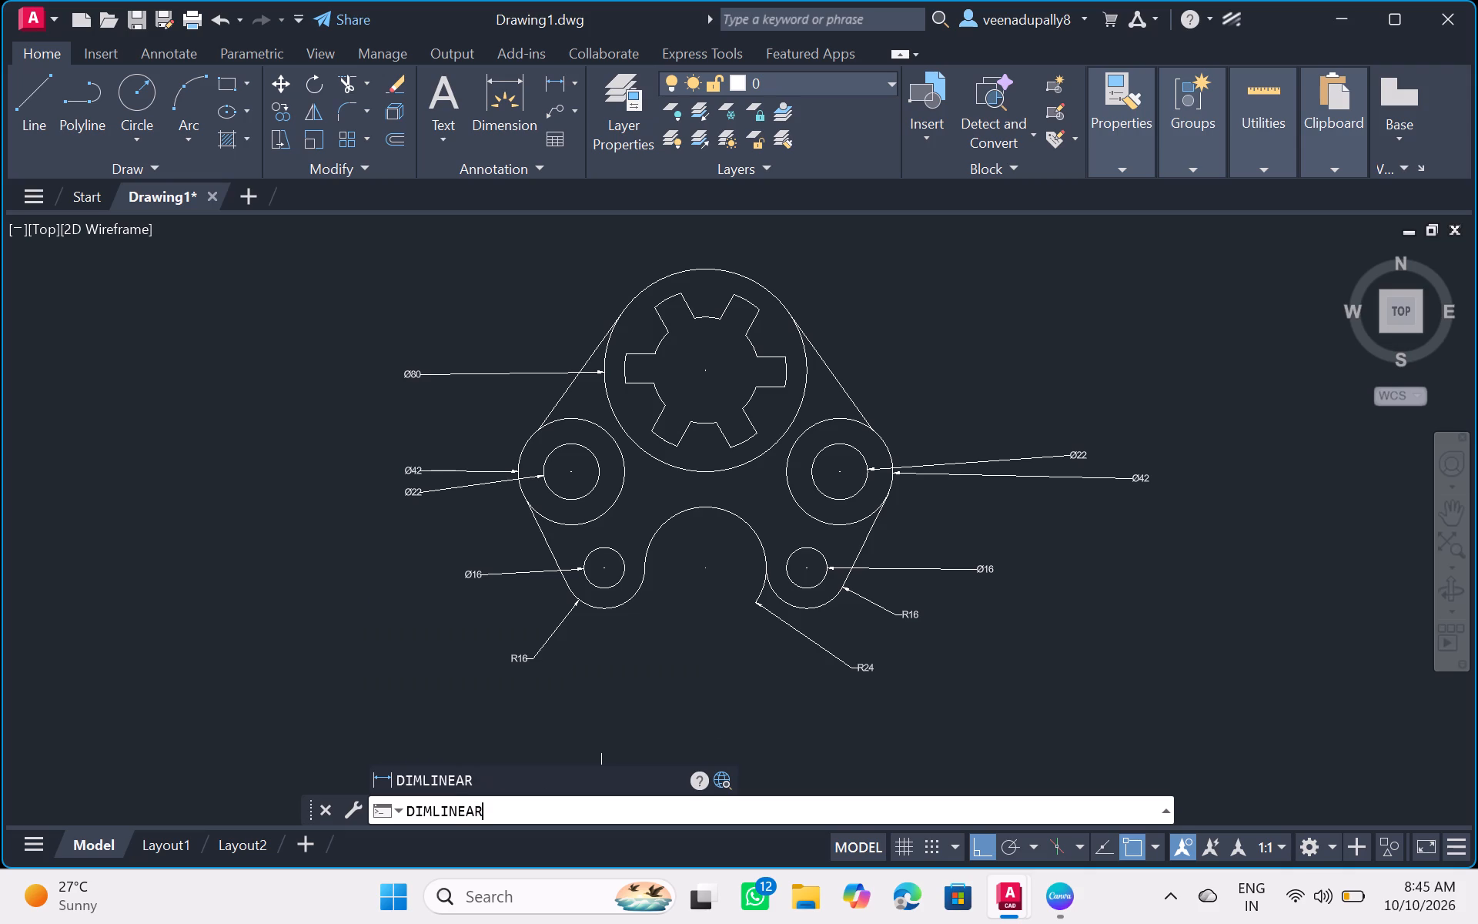
key(Return)
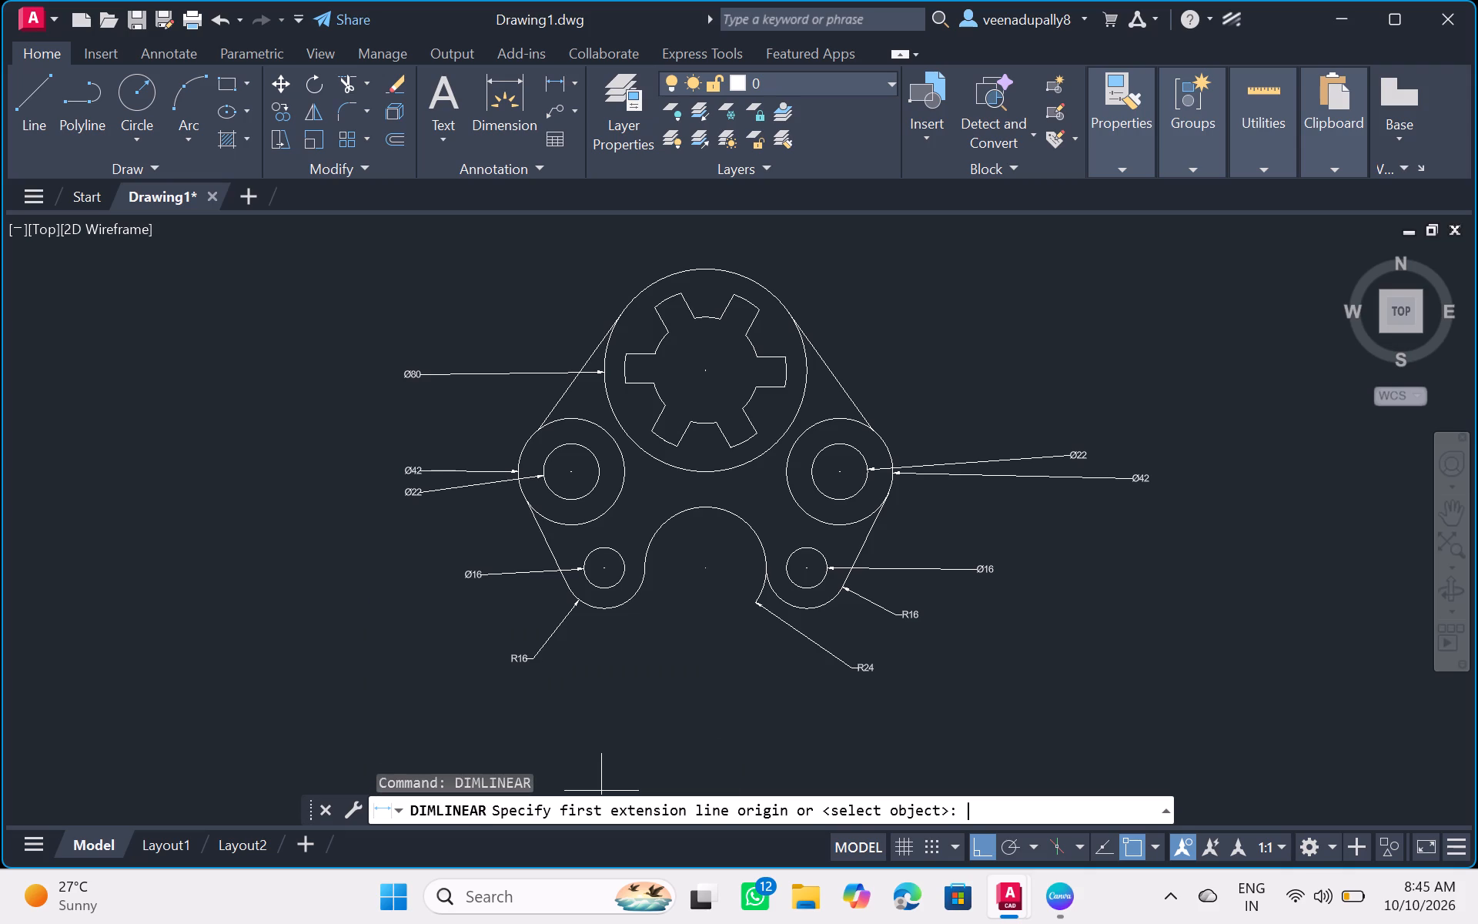
click(608, 565)
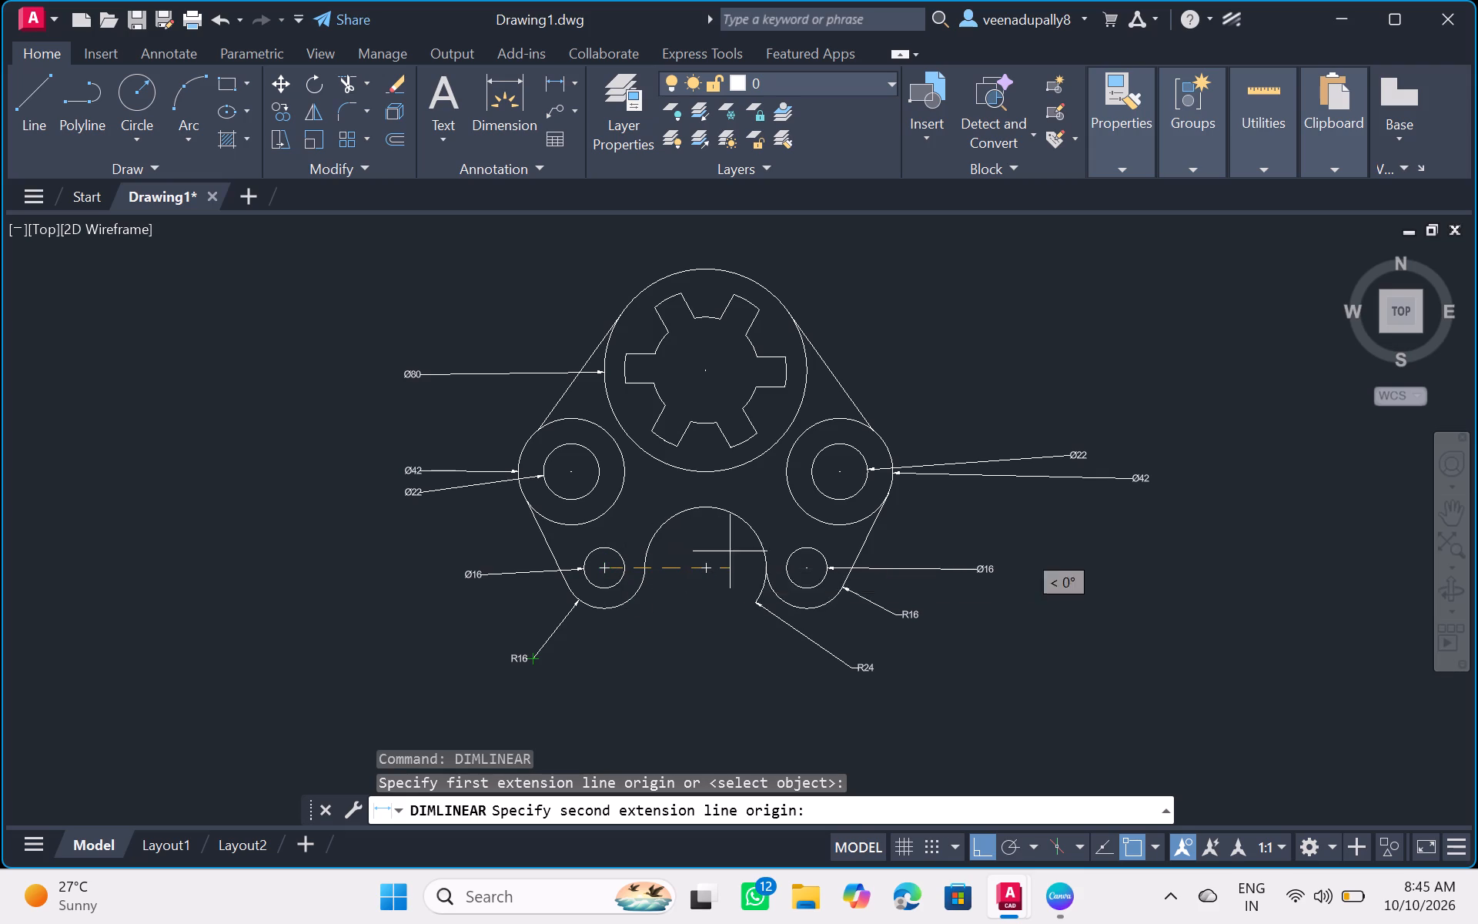
click(805, 562)
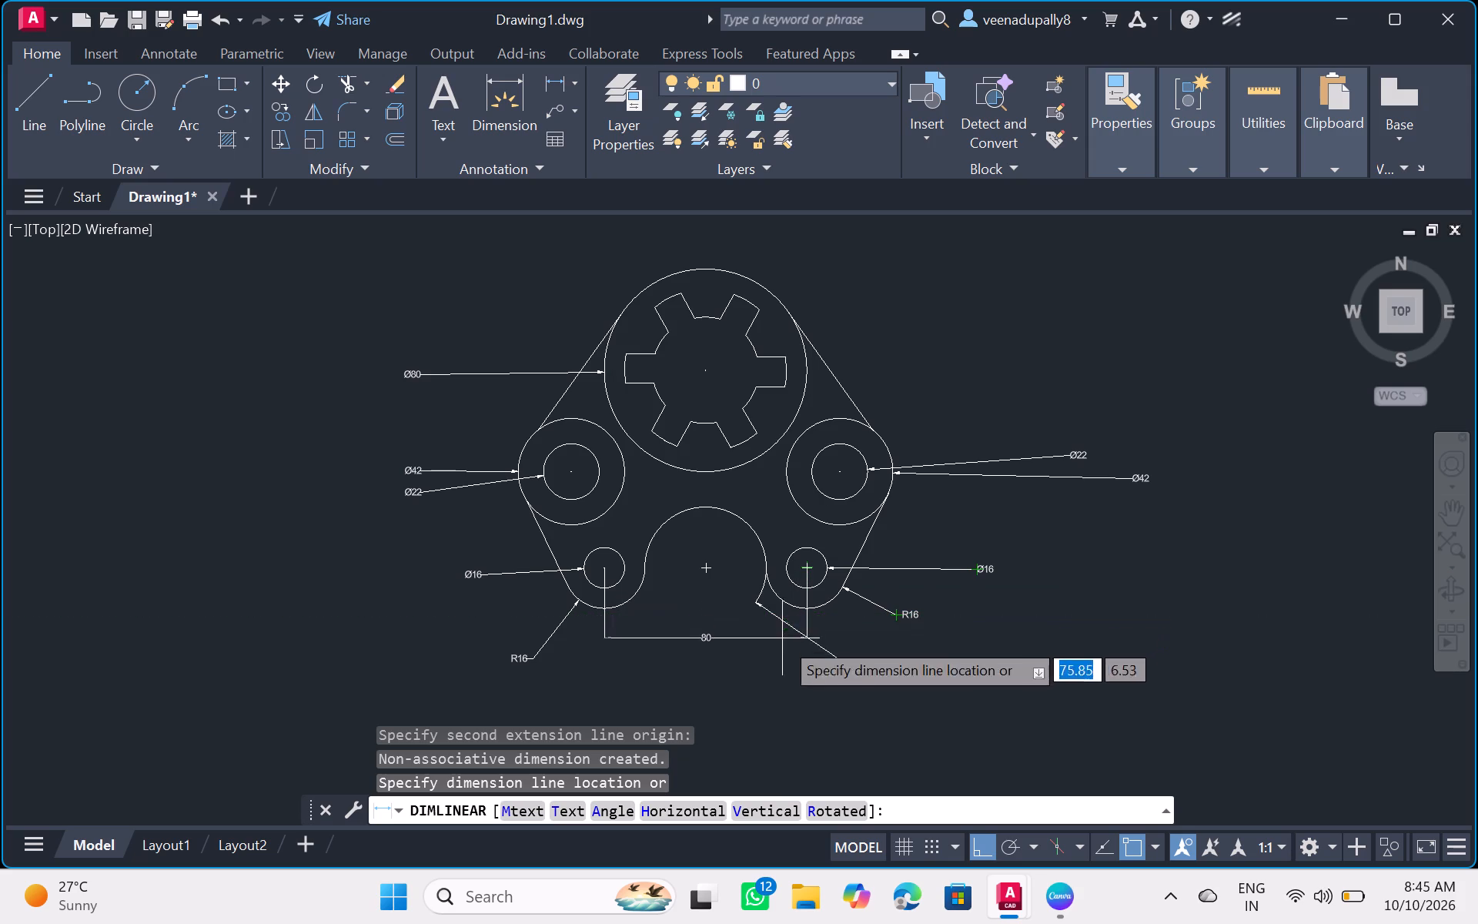
click(785, 691)
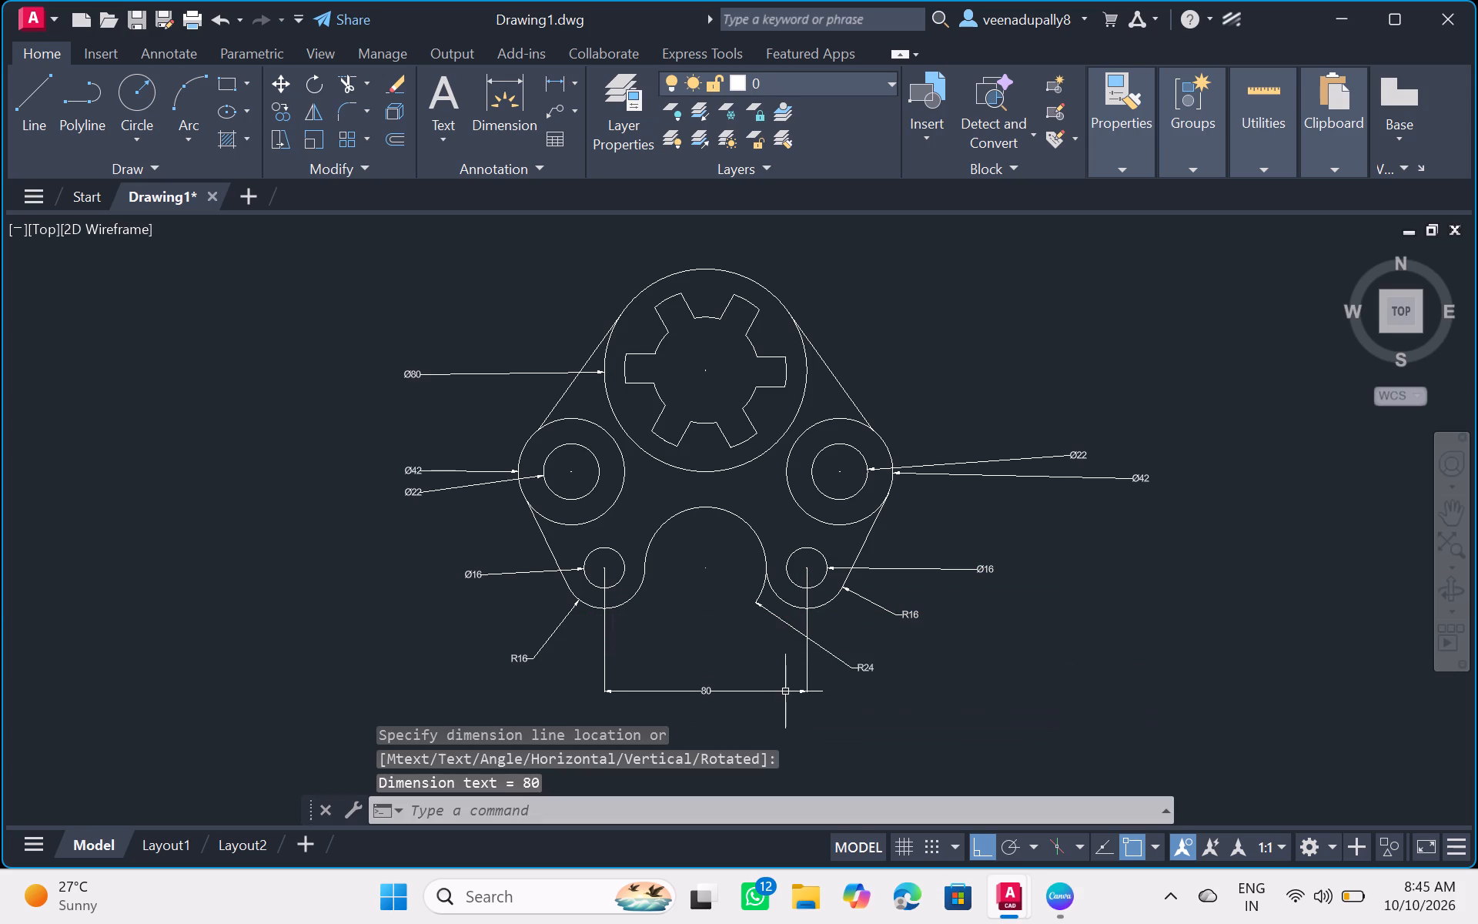
Delete the Ø16 diameter dimensions of both small lower holes.
click(909, 570)
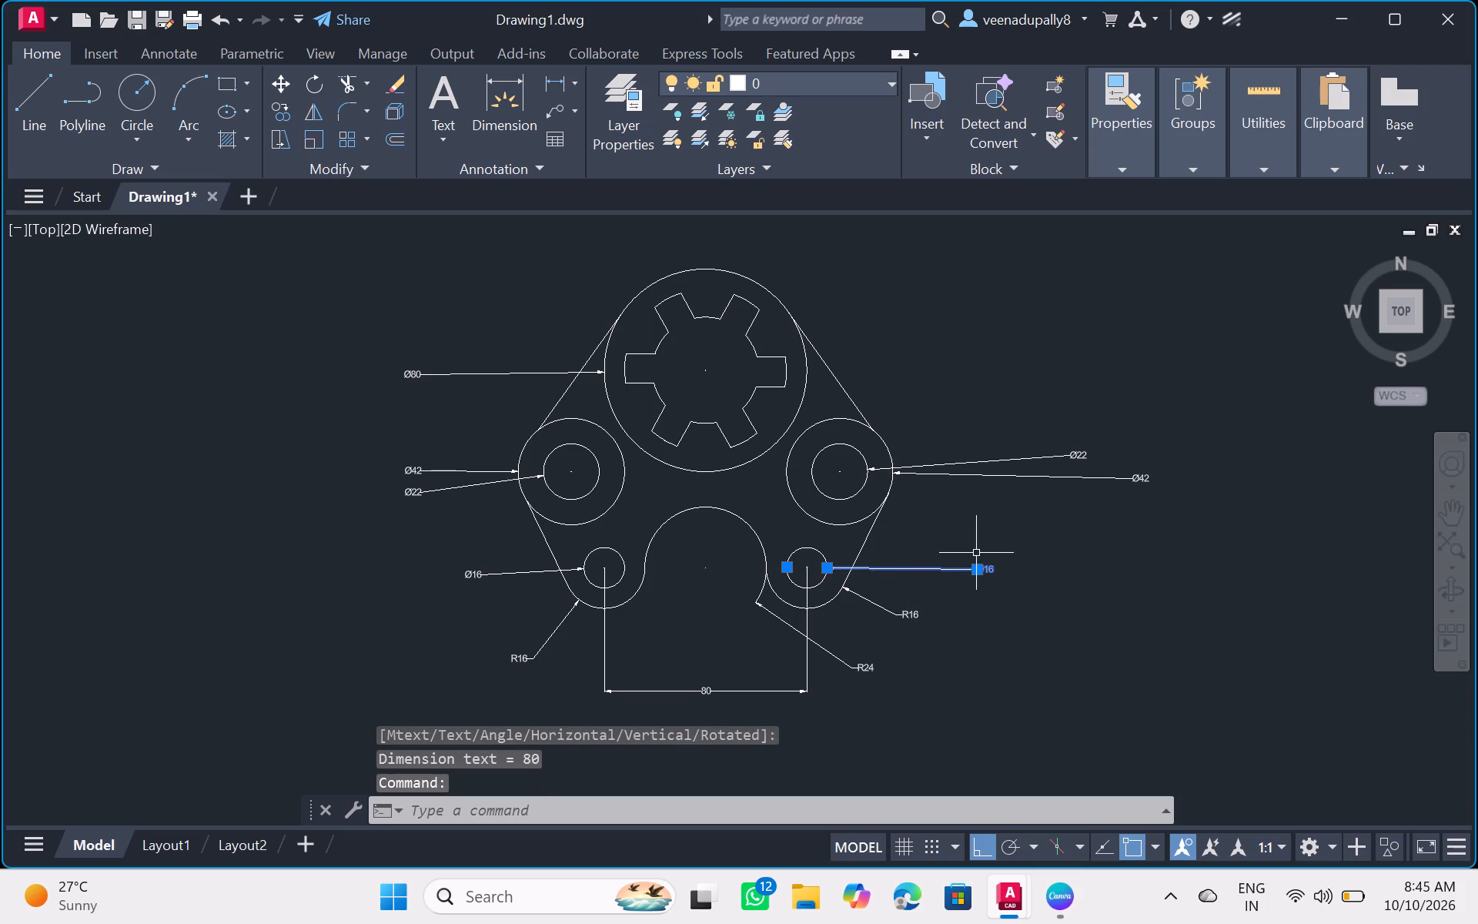
key(Escape)
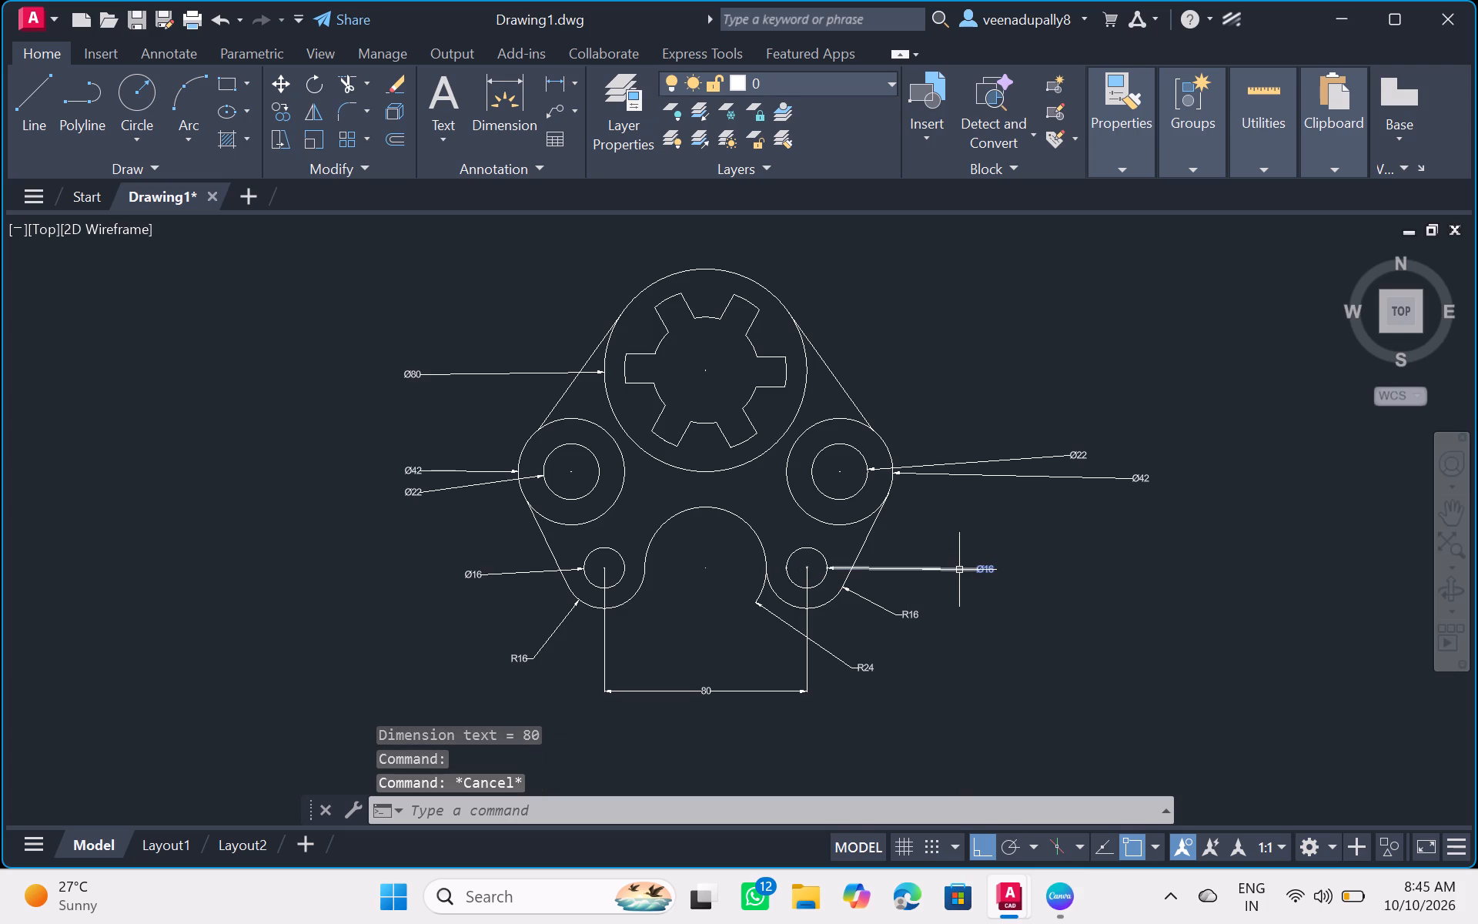
click(959, 571)
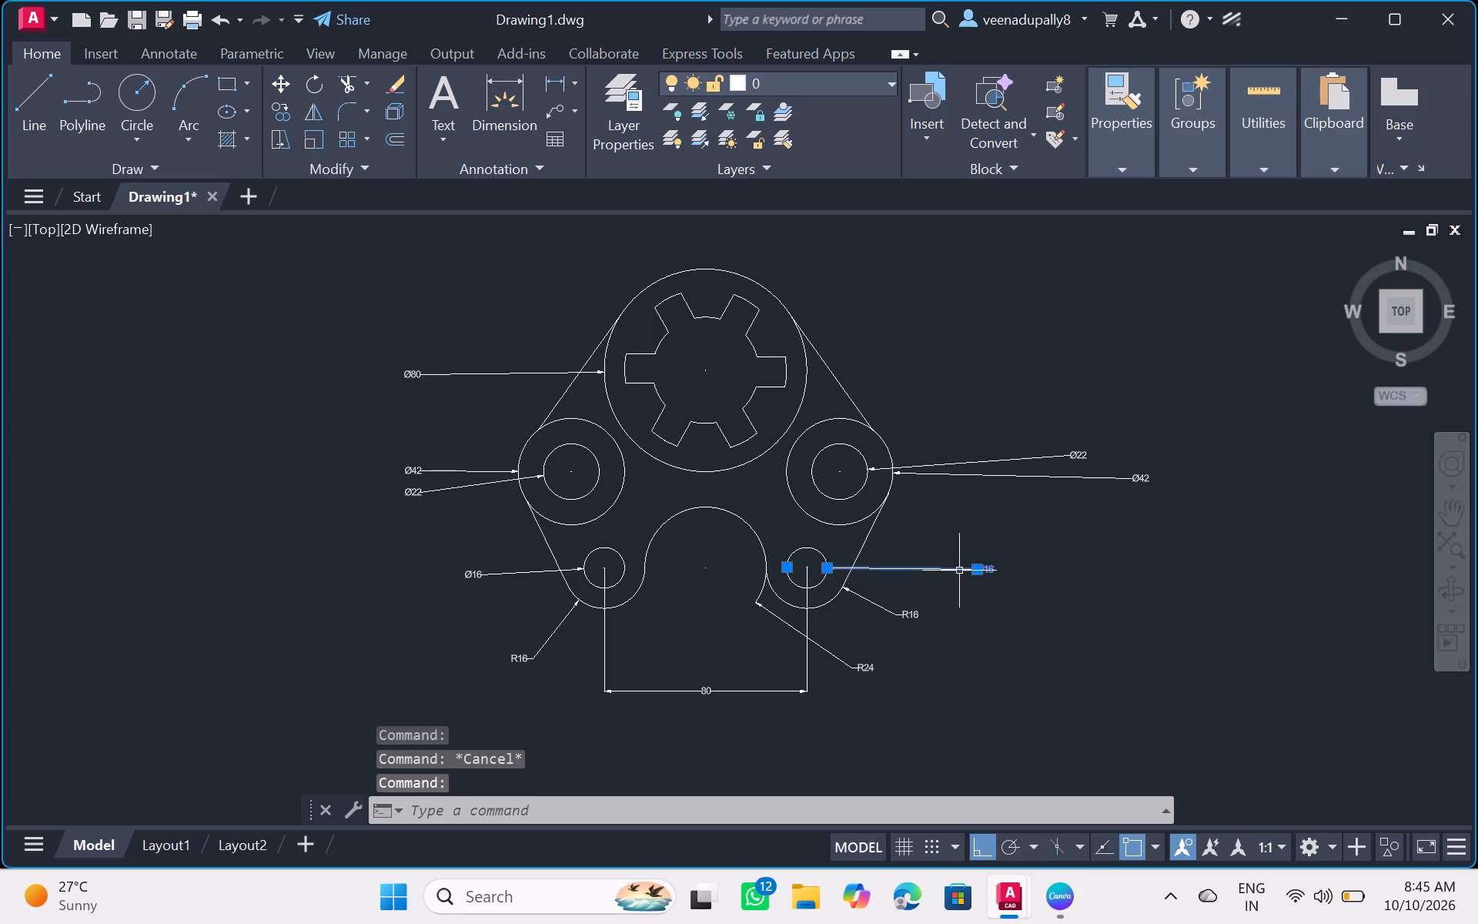
key(Delete)
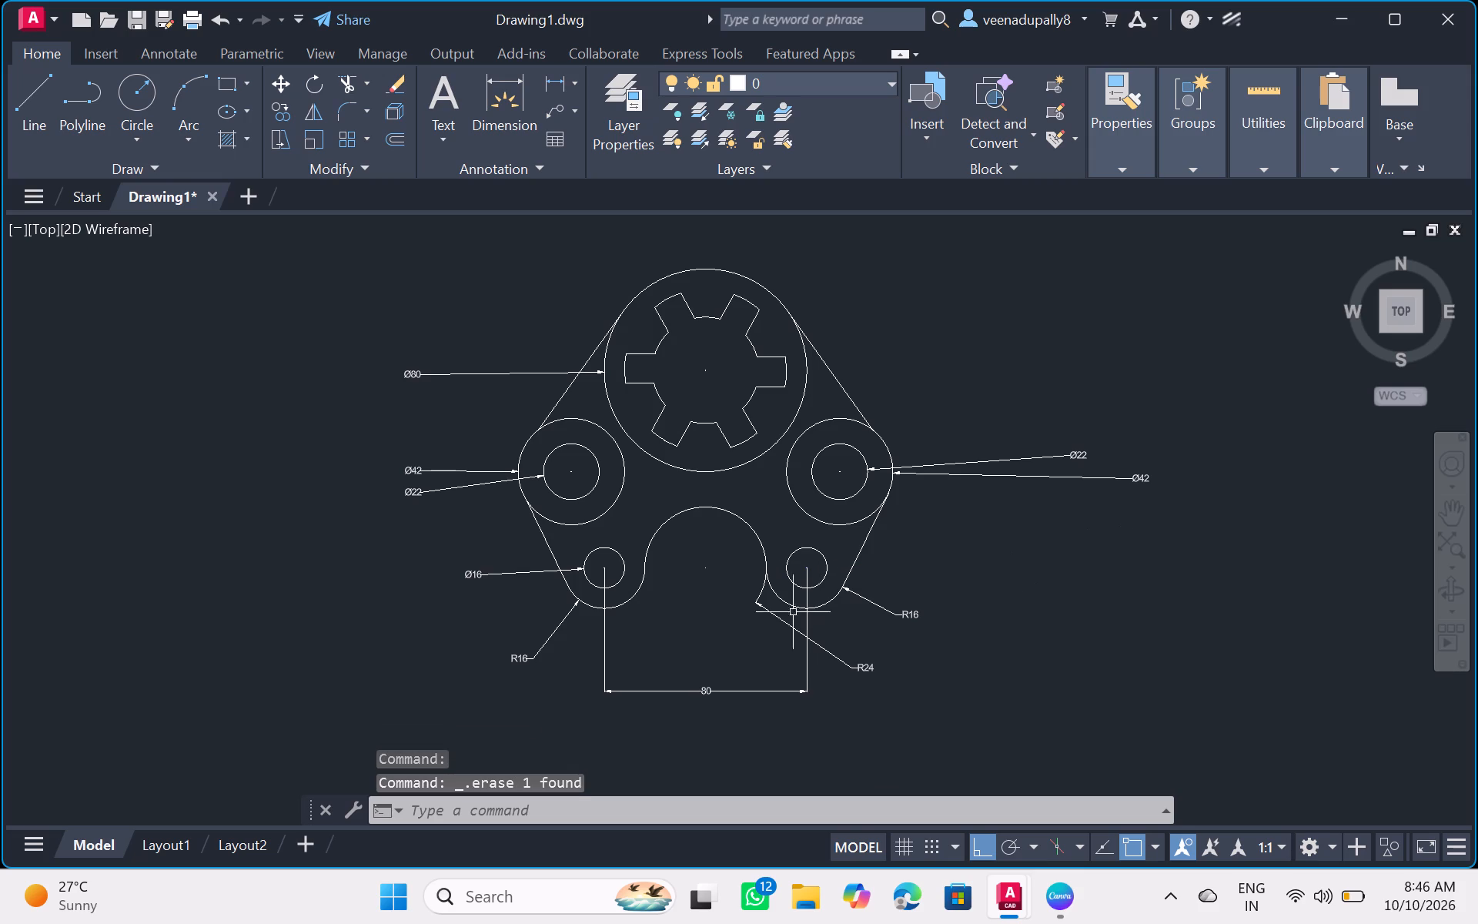
click(528, 572)
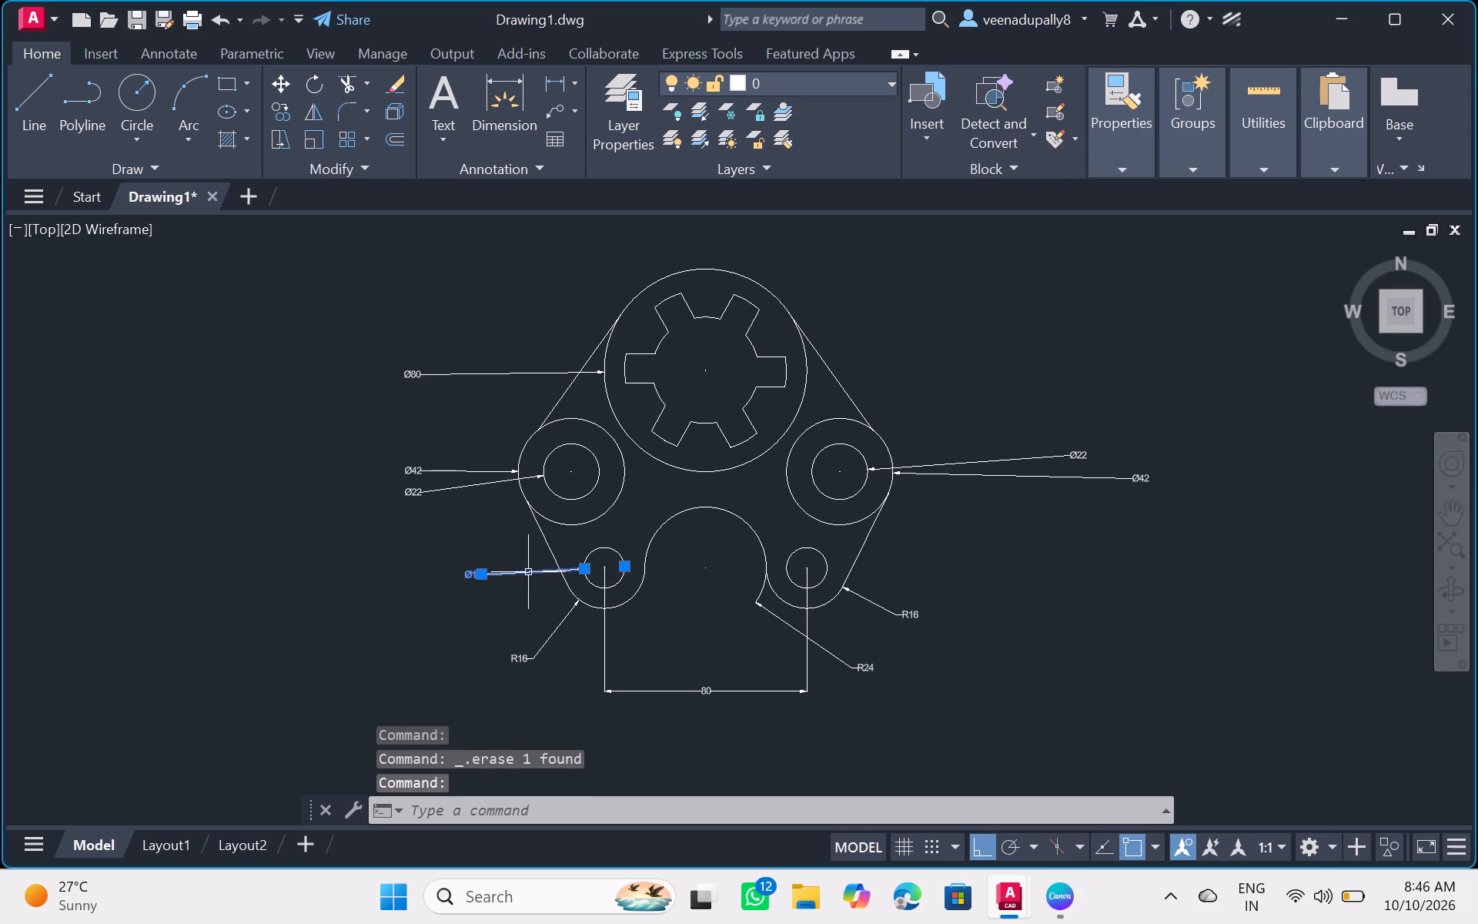
key(Delete)
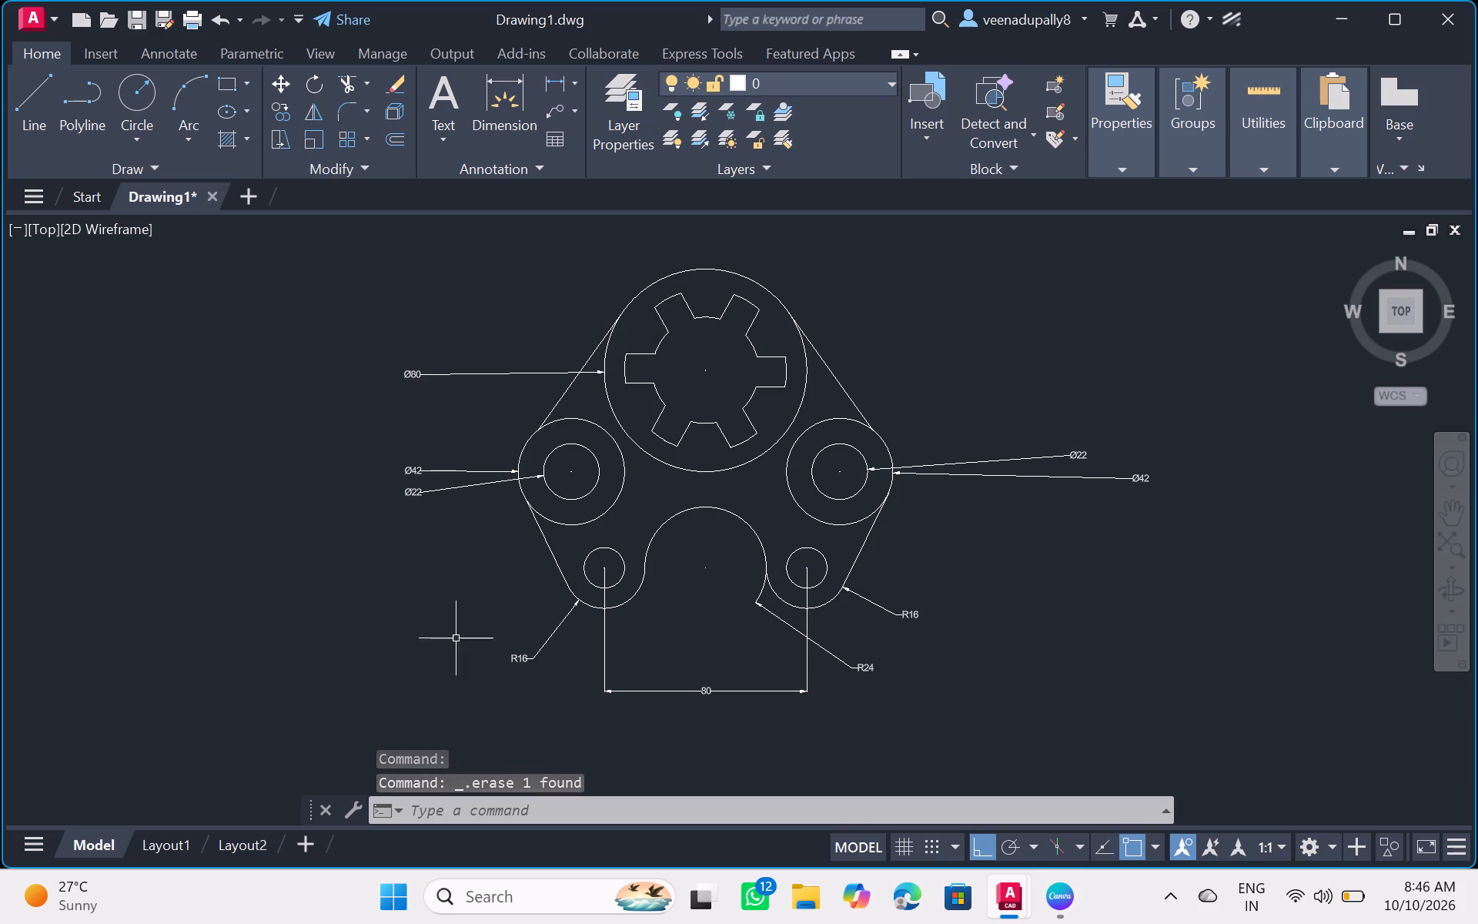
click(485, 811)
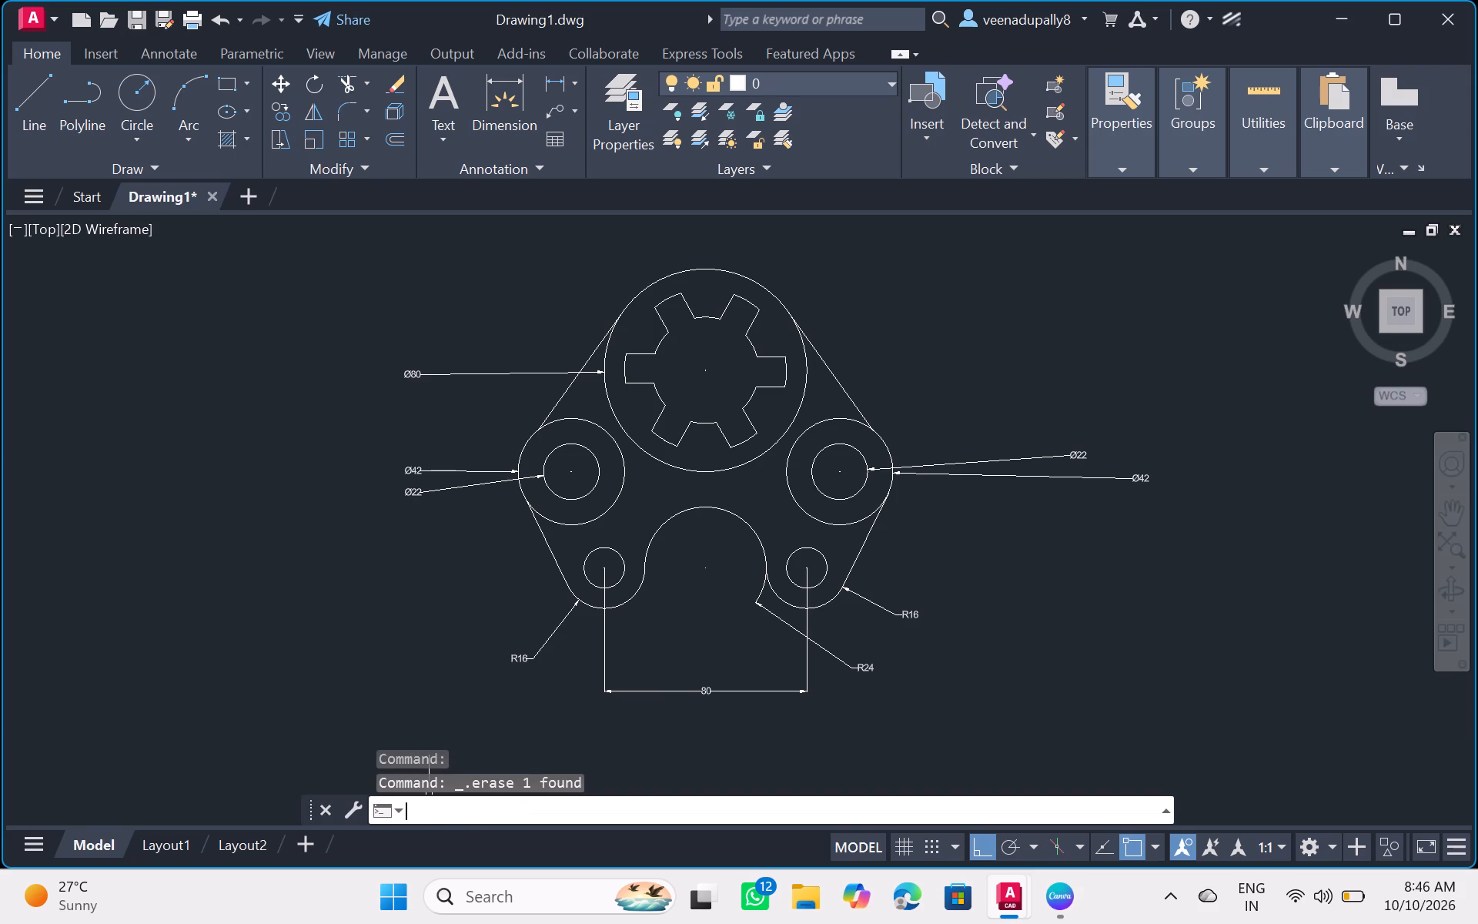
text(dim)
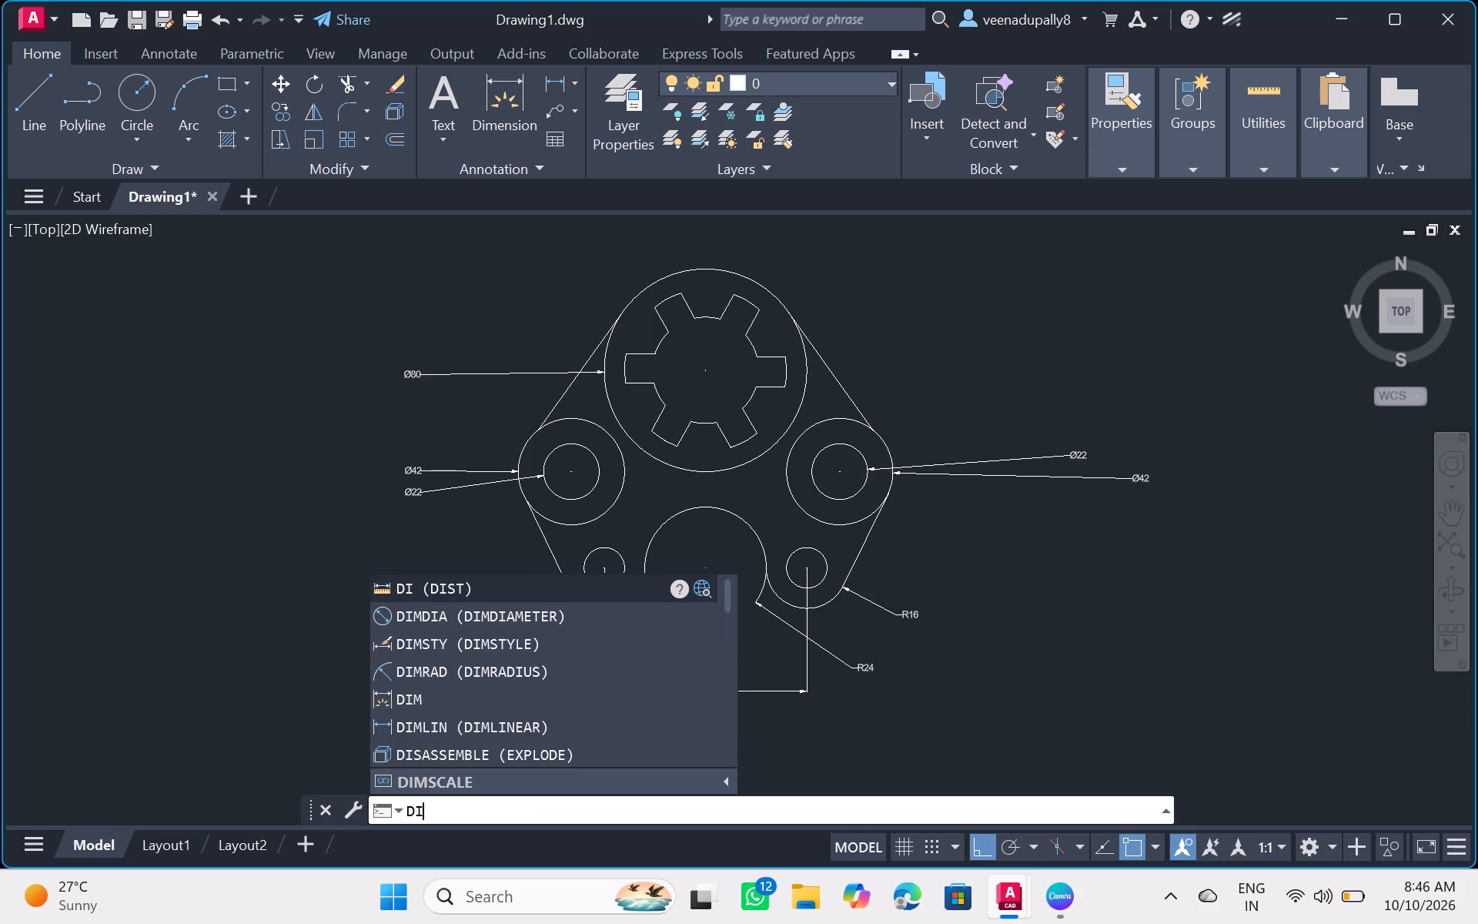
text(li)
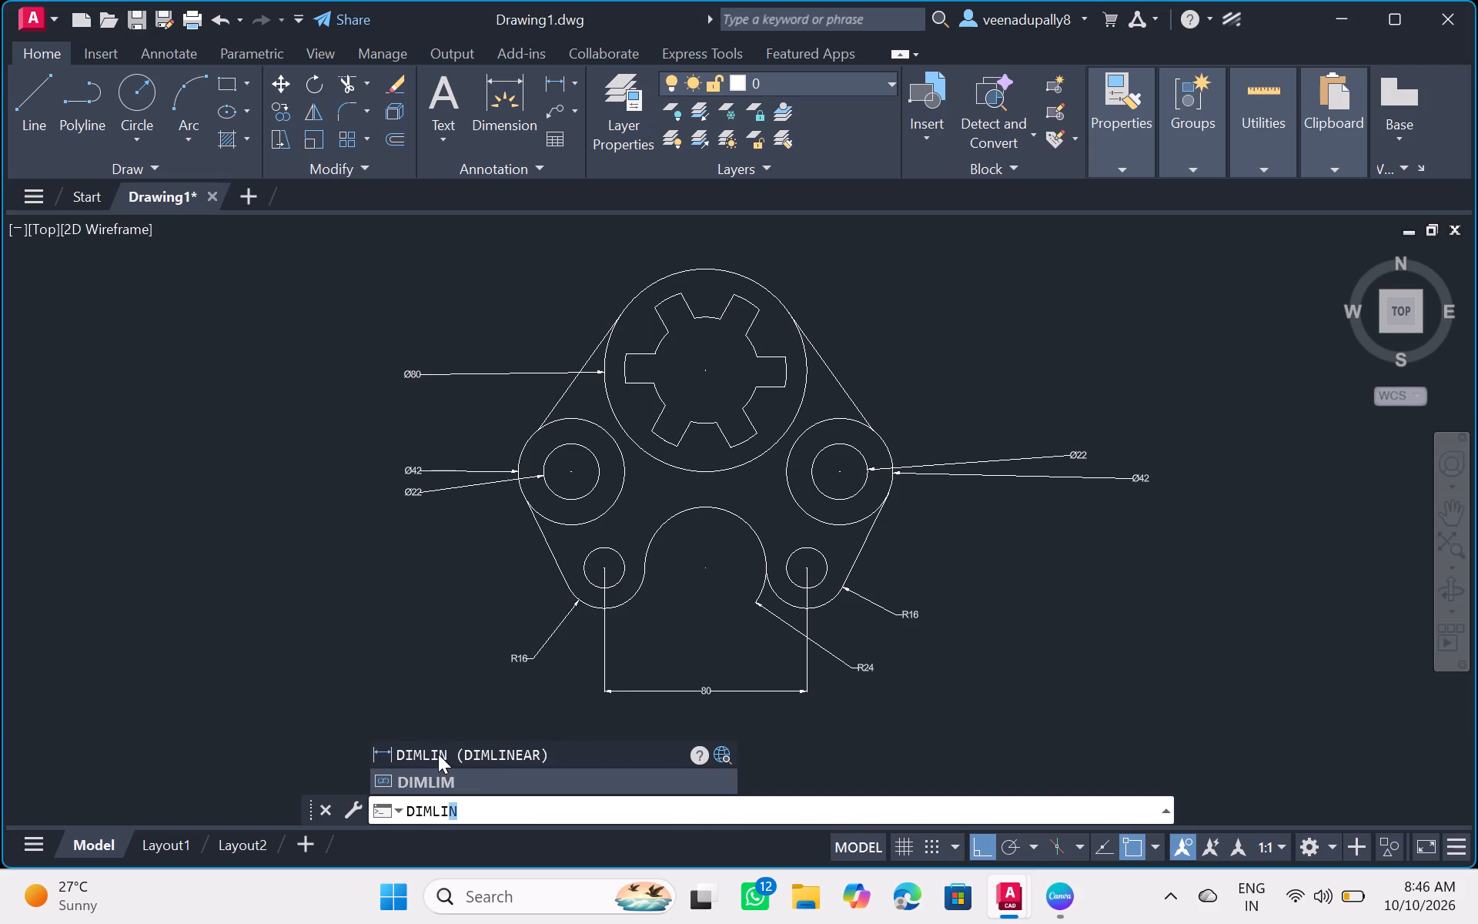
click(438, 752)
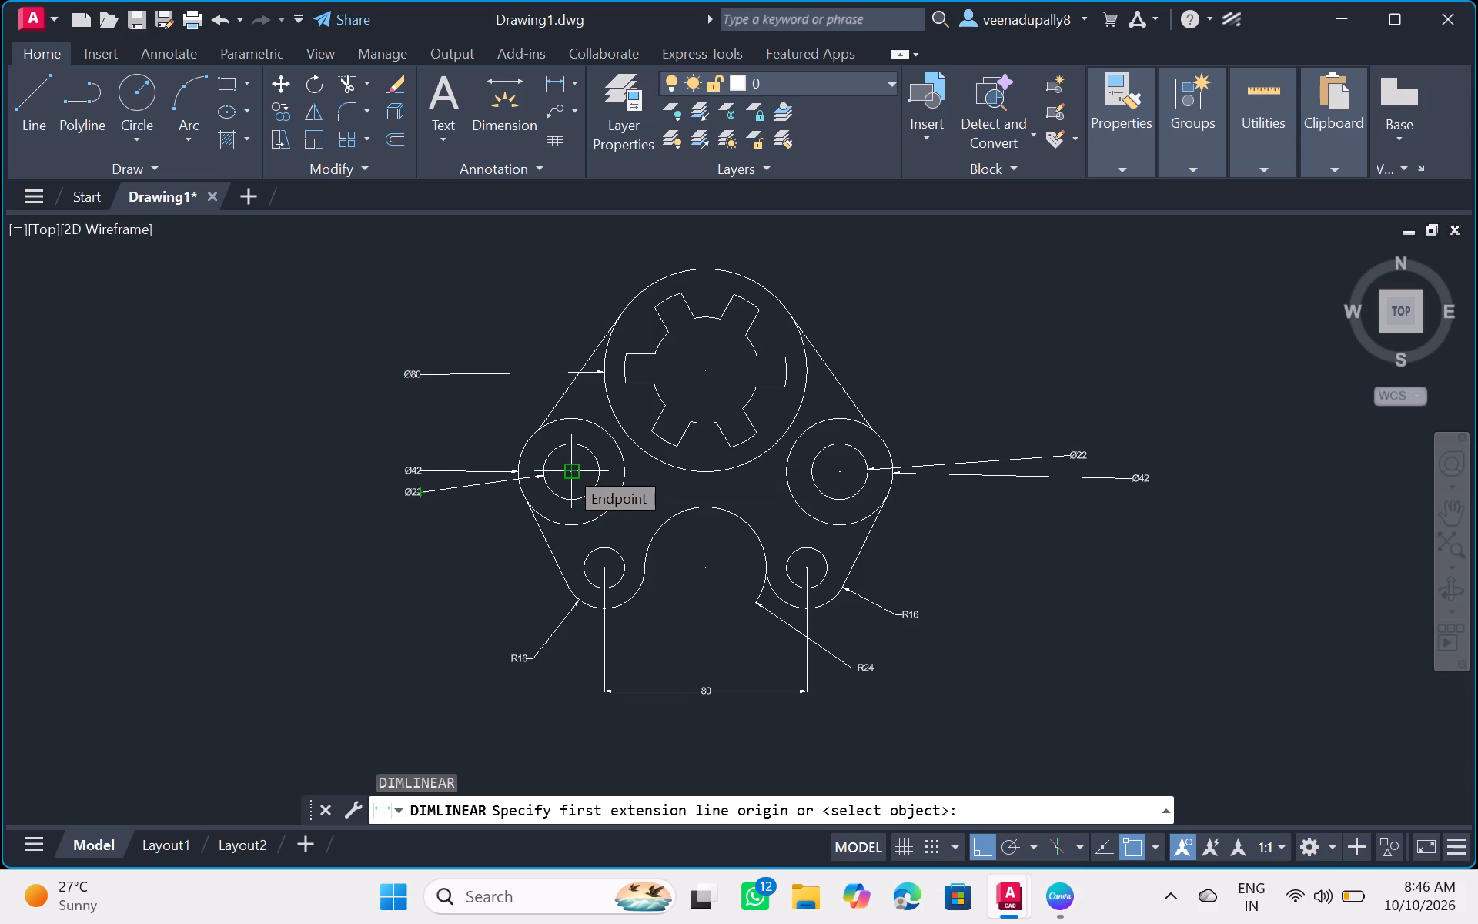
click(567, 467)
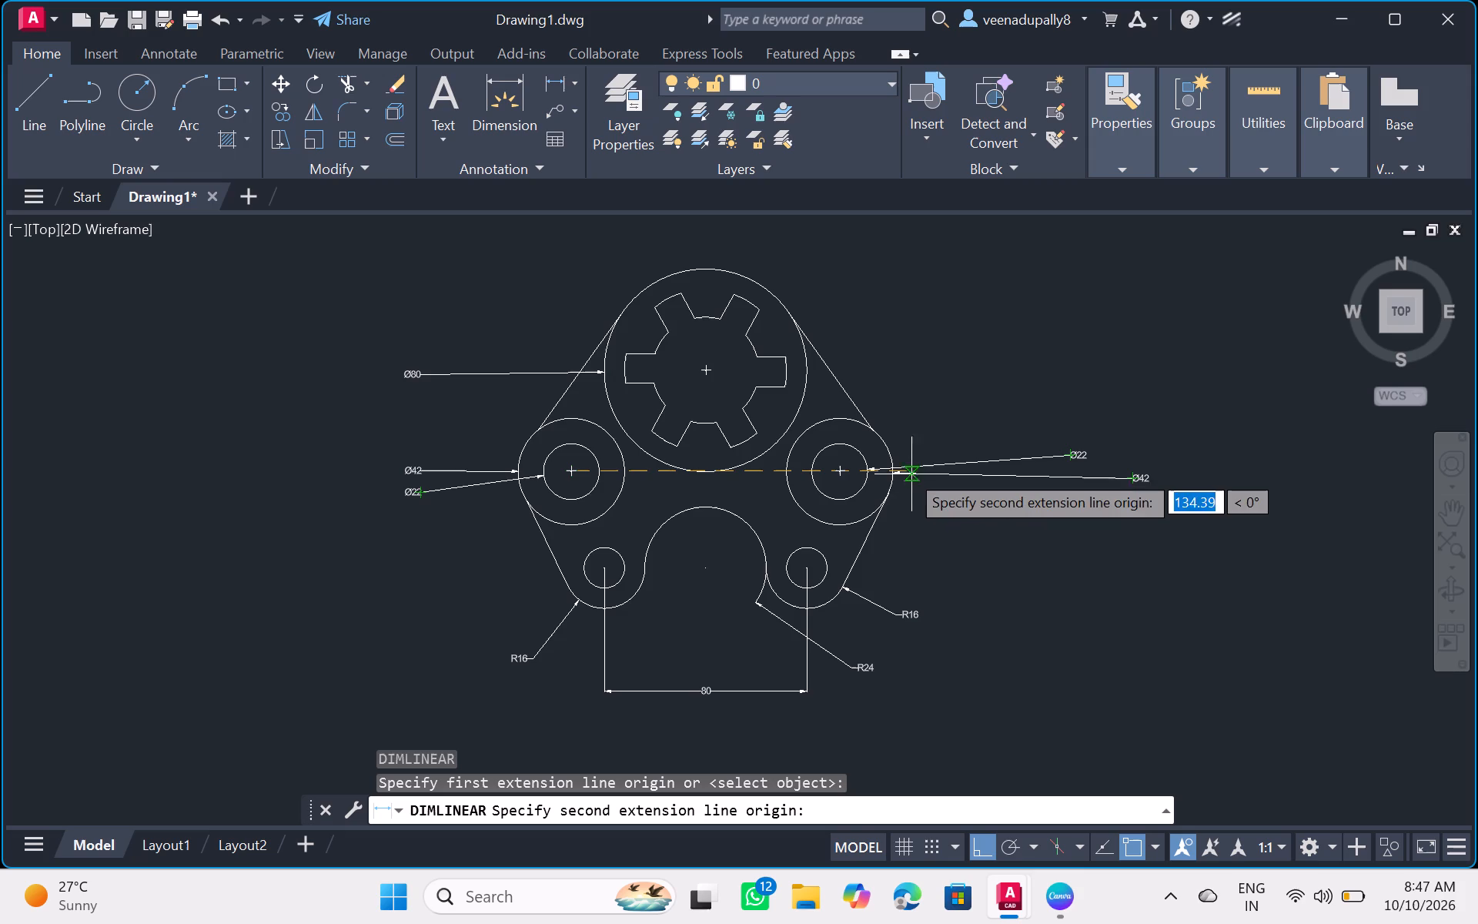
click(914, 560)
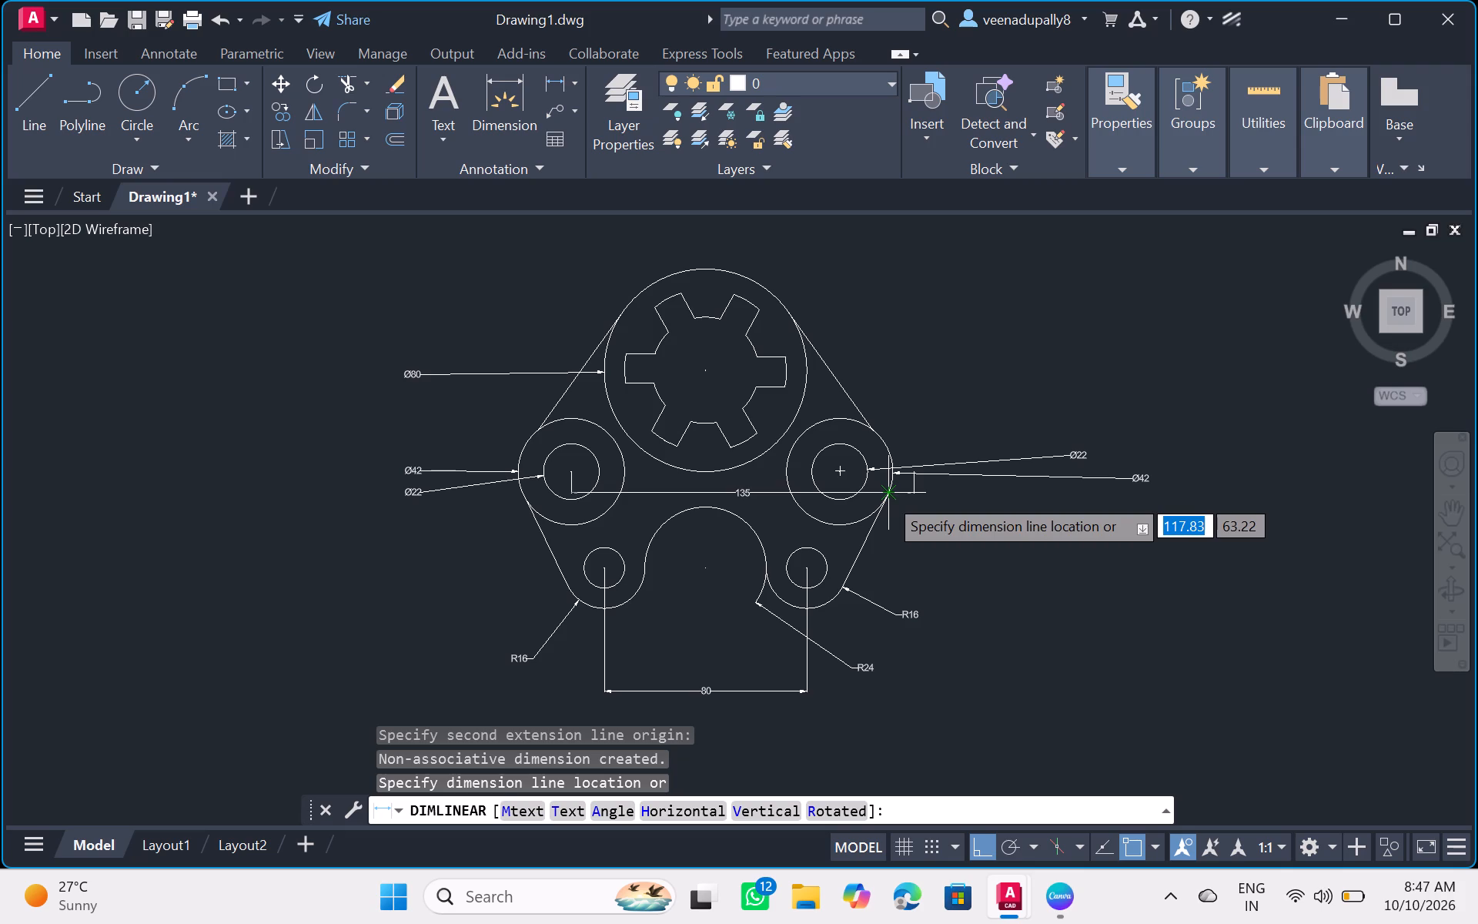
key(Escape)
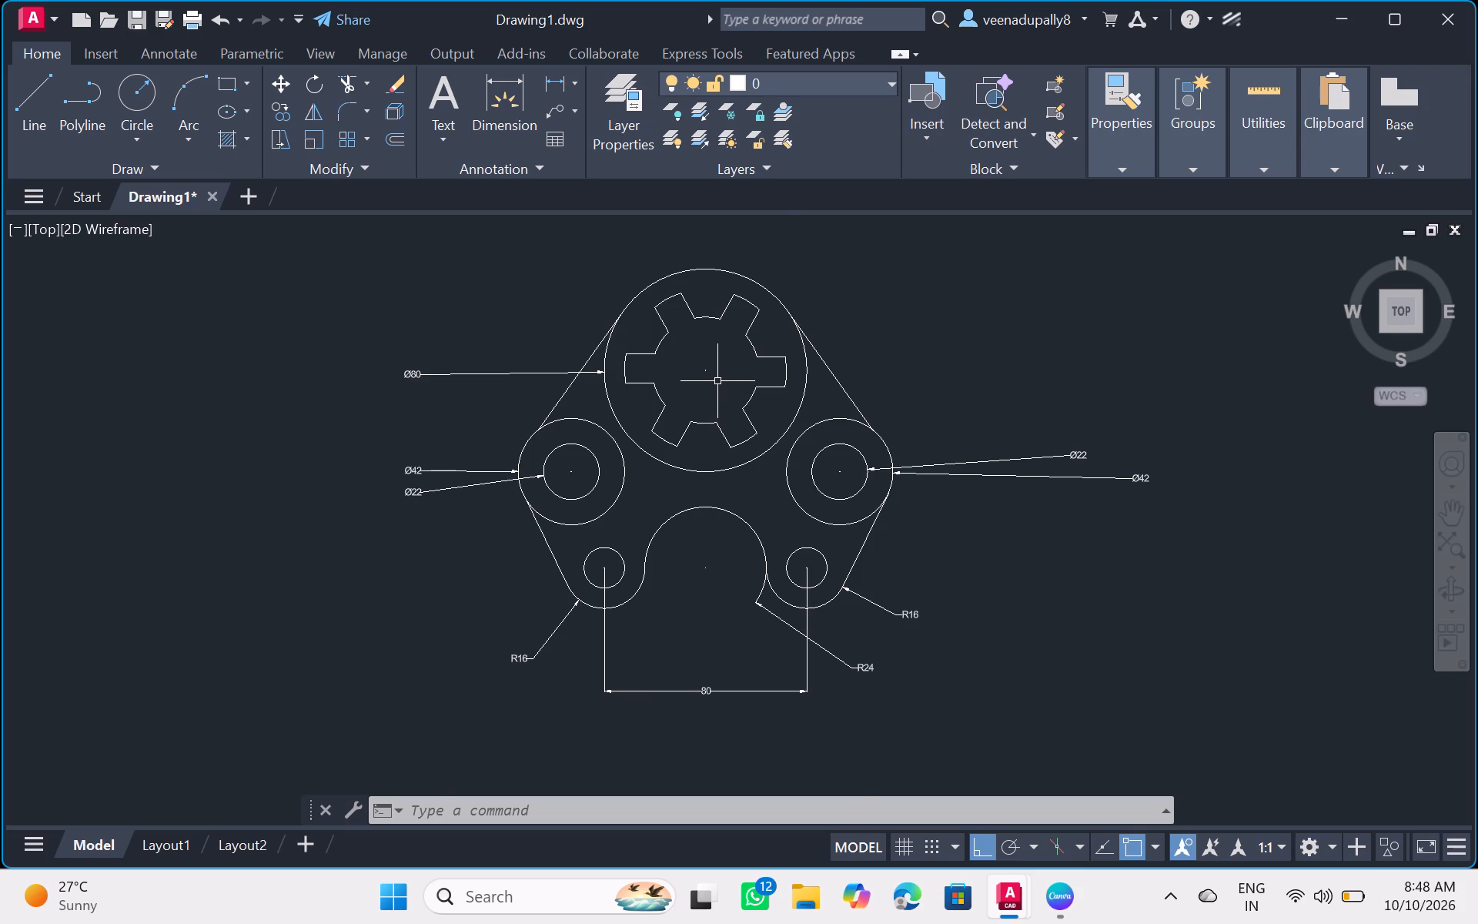
Add a vertical linear dimension from the large top circle's centre to the left Ø22 hole's centre, placing it left of the figure's diameter dimensions.
scroll(717, 381, up, 1)
scroll(717, 381, down, 1)
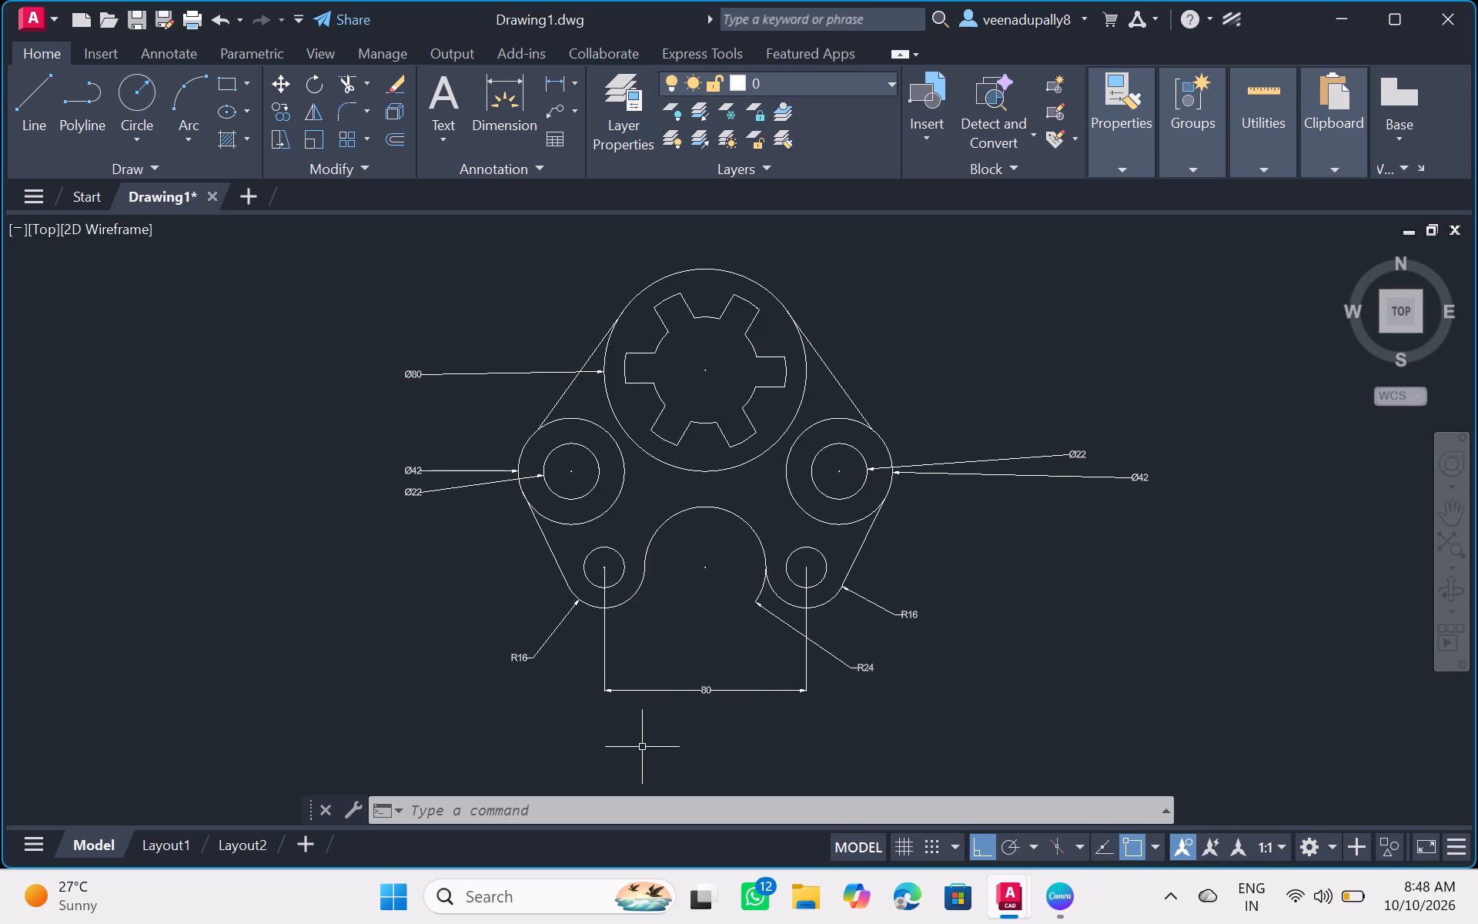
click(620, 808)
text(dim)
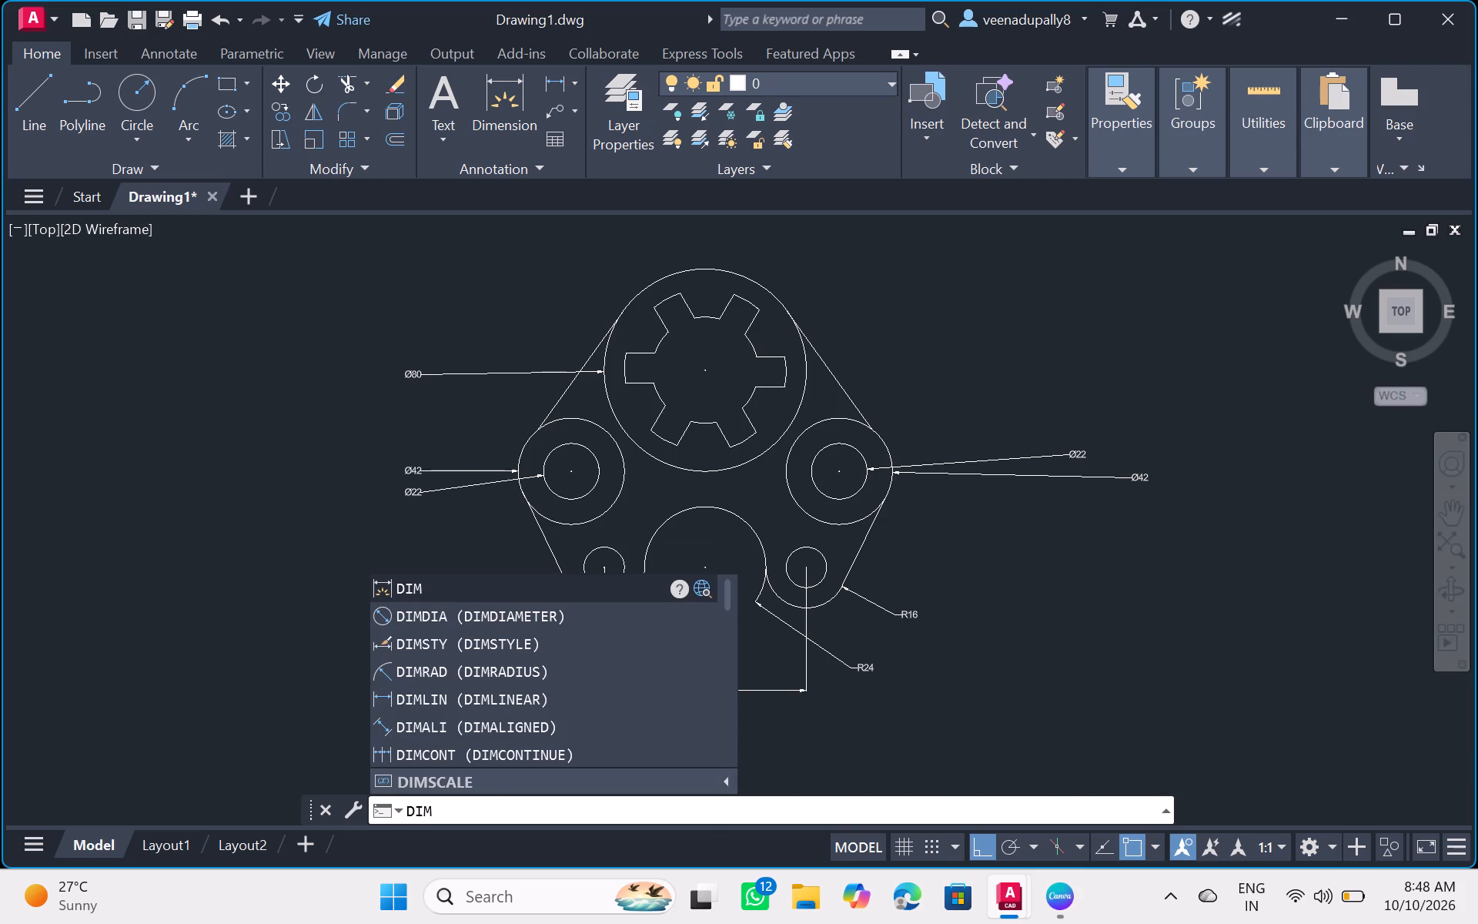
click(538, 698)
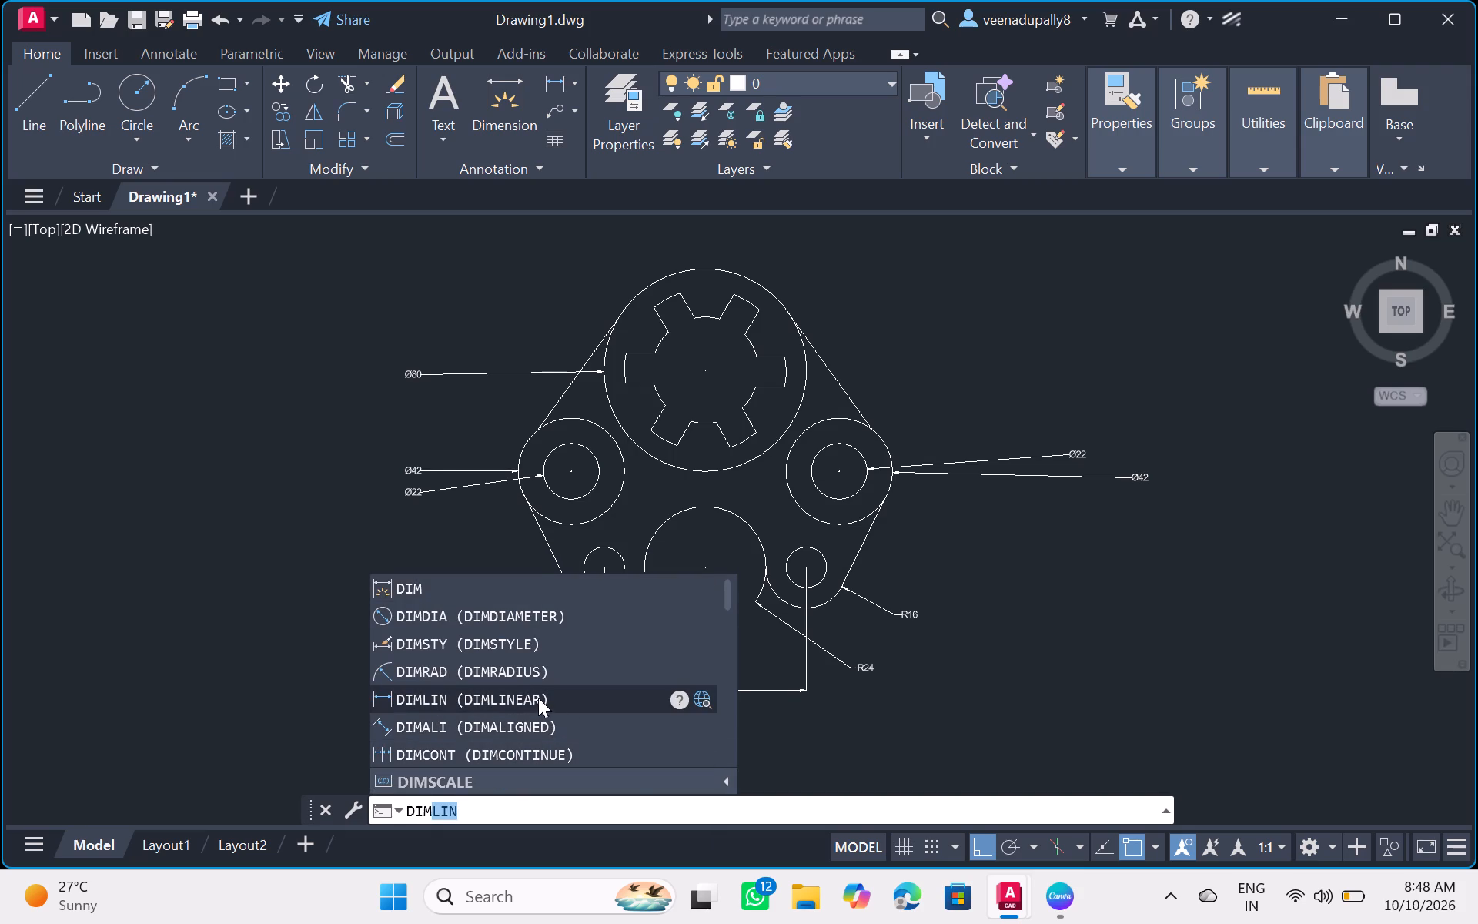
click(705, 366)
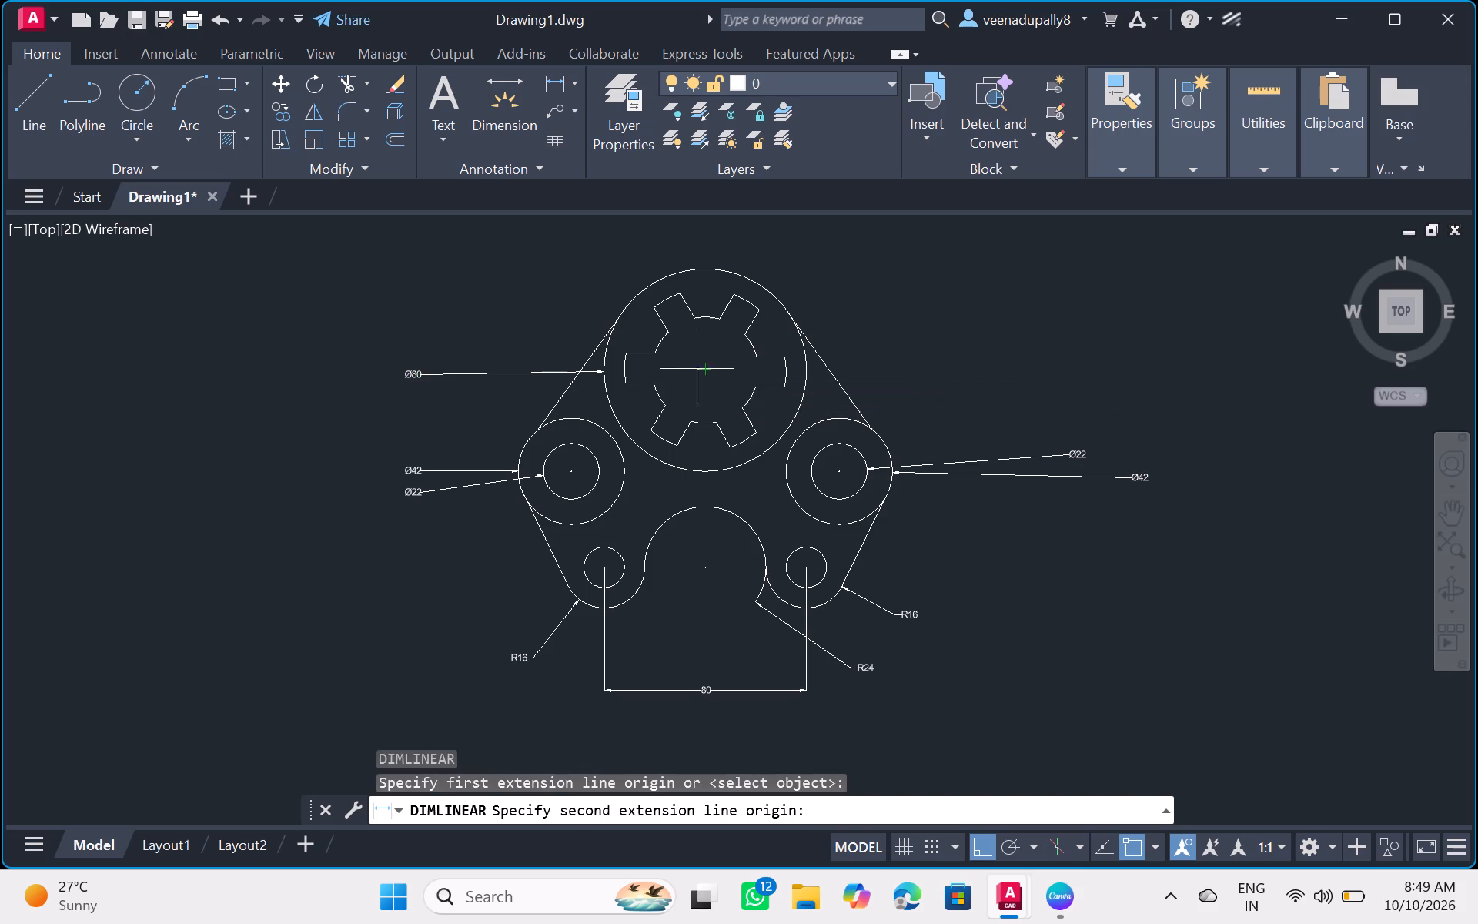
click(567, 470)
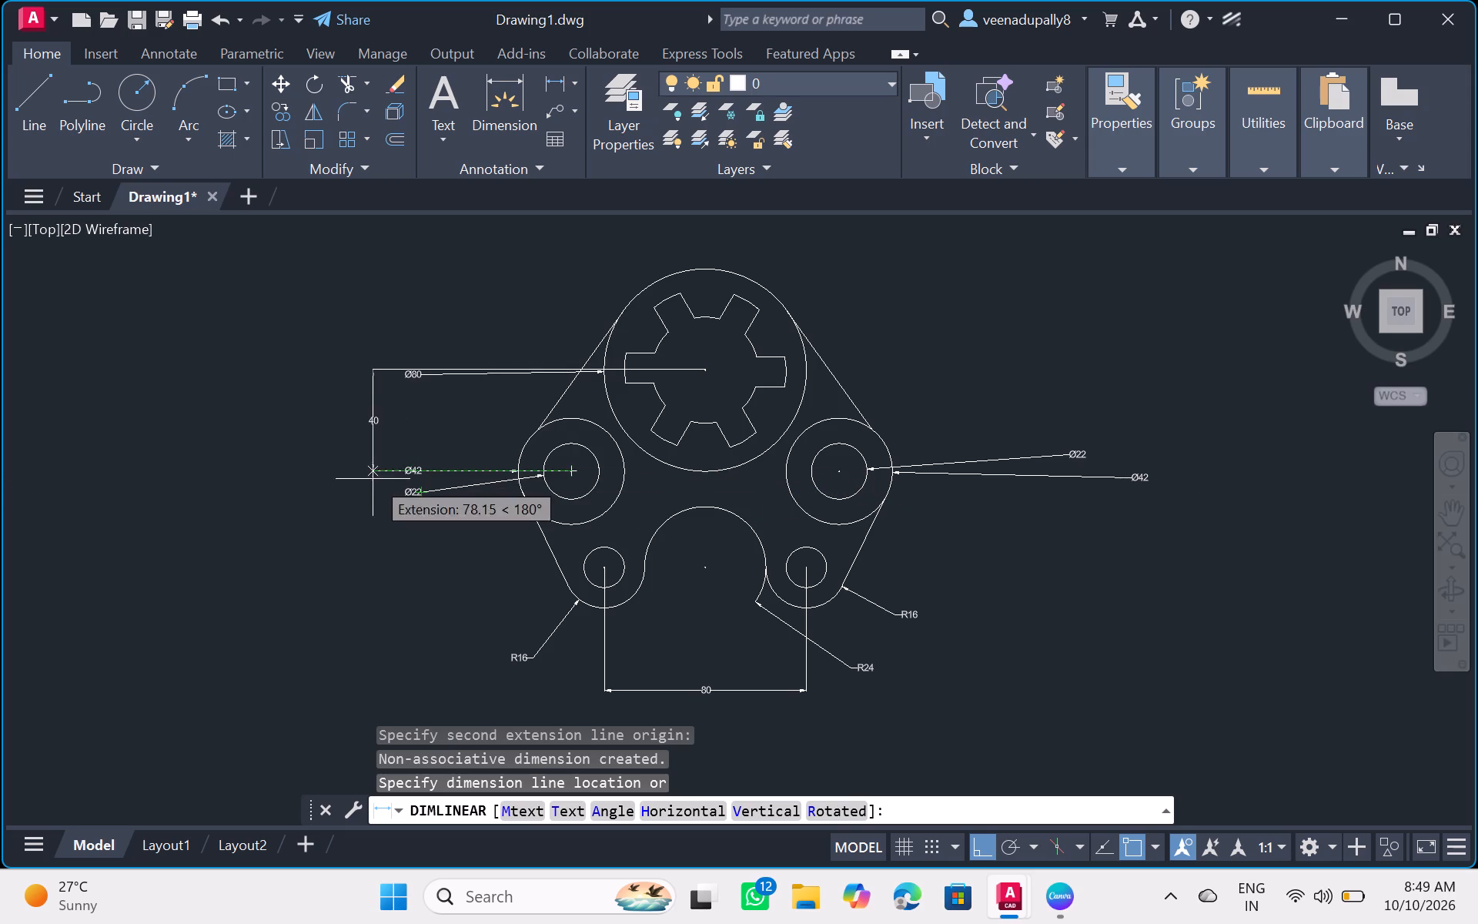
click(318, 514)
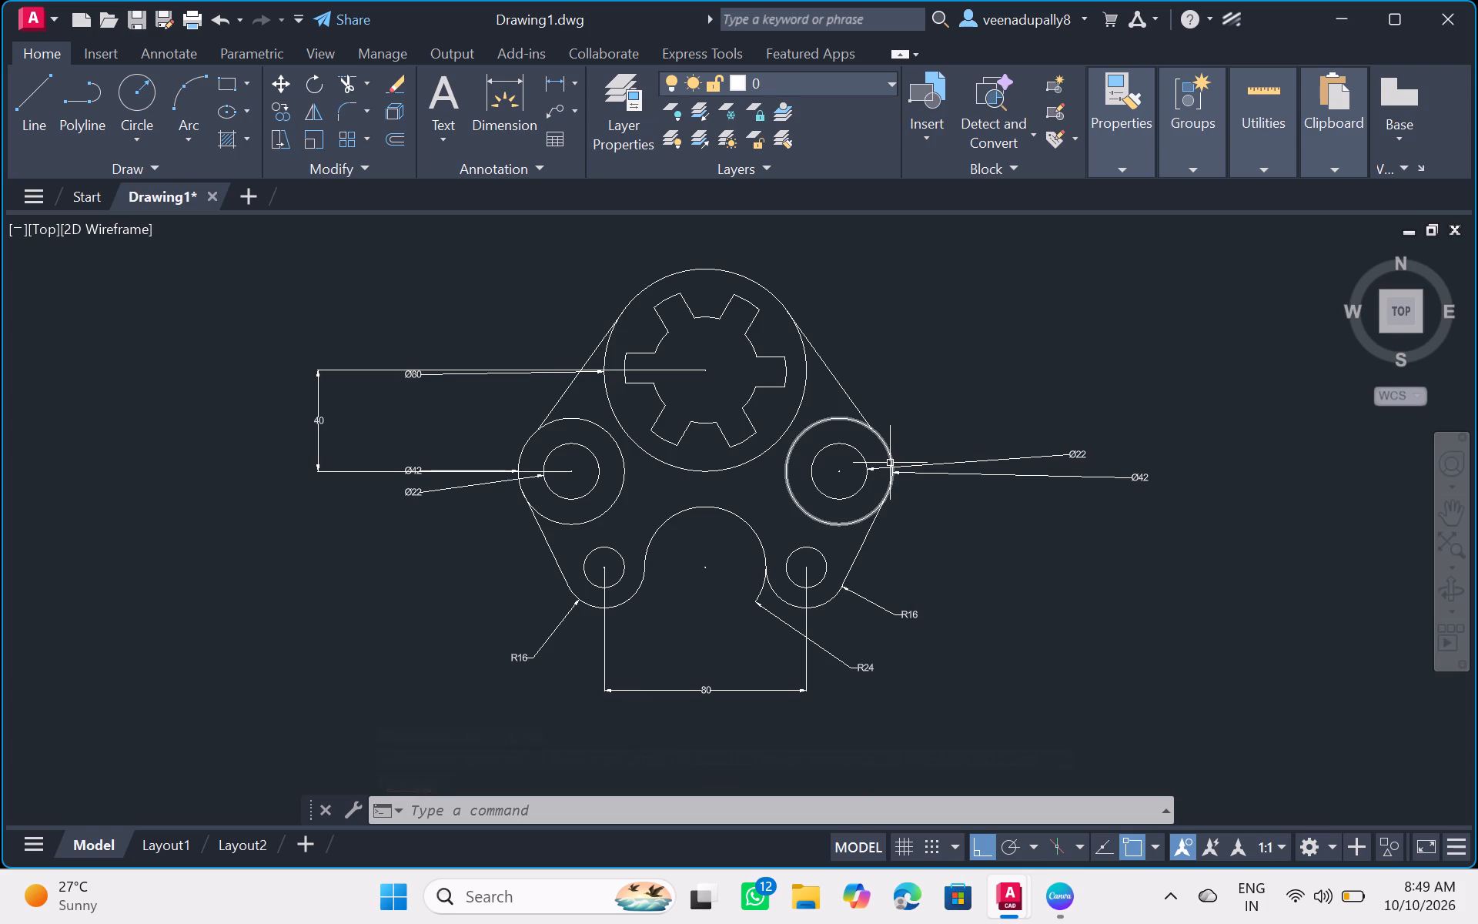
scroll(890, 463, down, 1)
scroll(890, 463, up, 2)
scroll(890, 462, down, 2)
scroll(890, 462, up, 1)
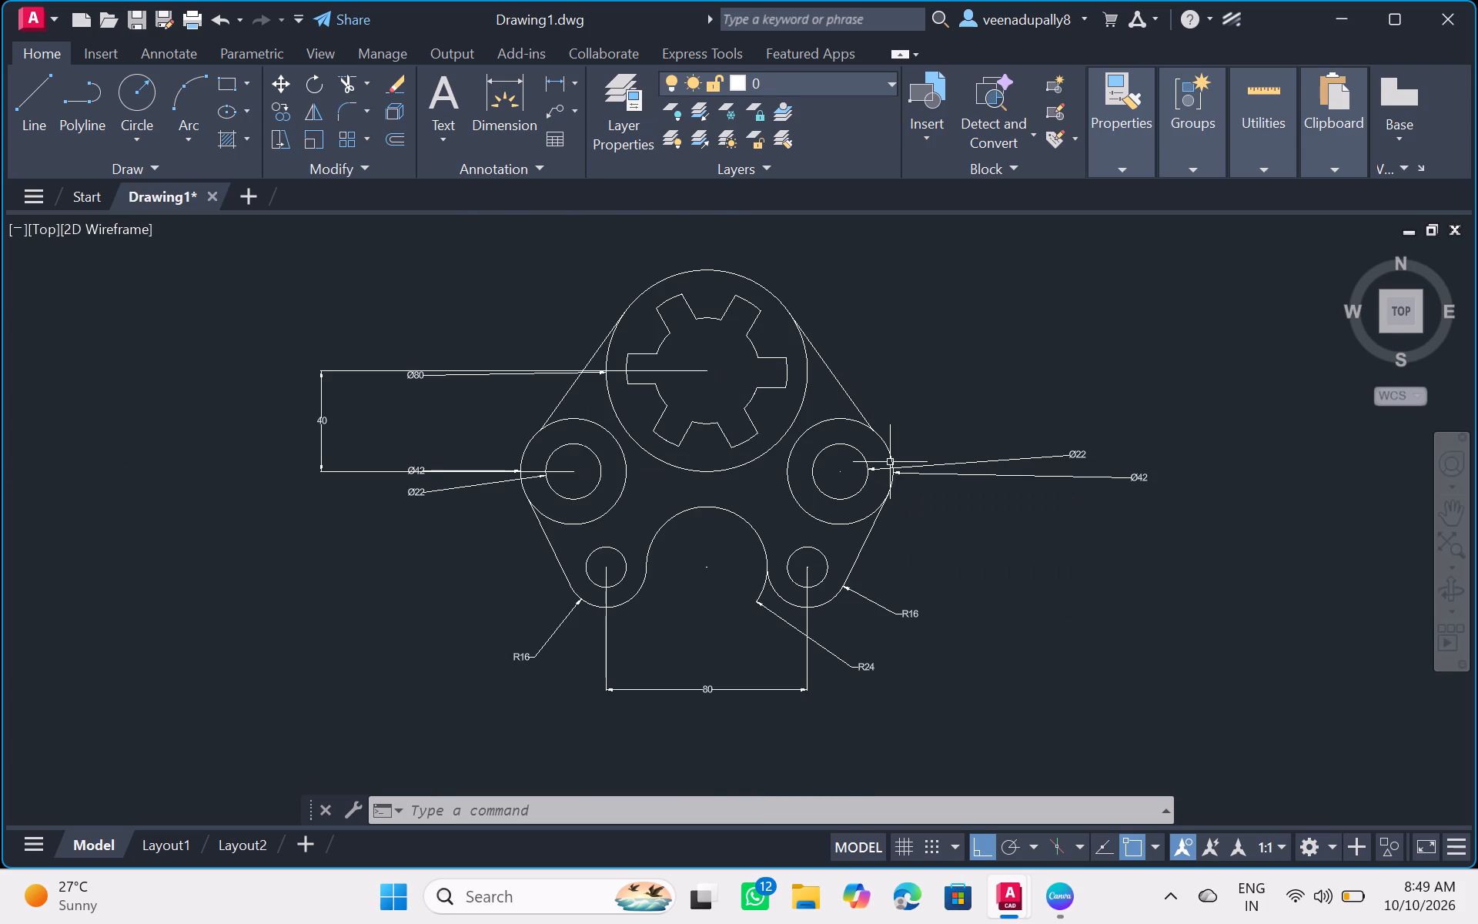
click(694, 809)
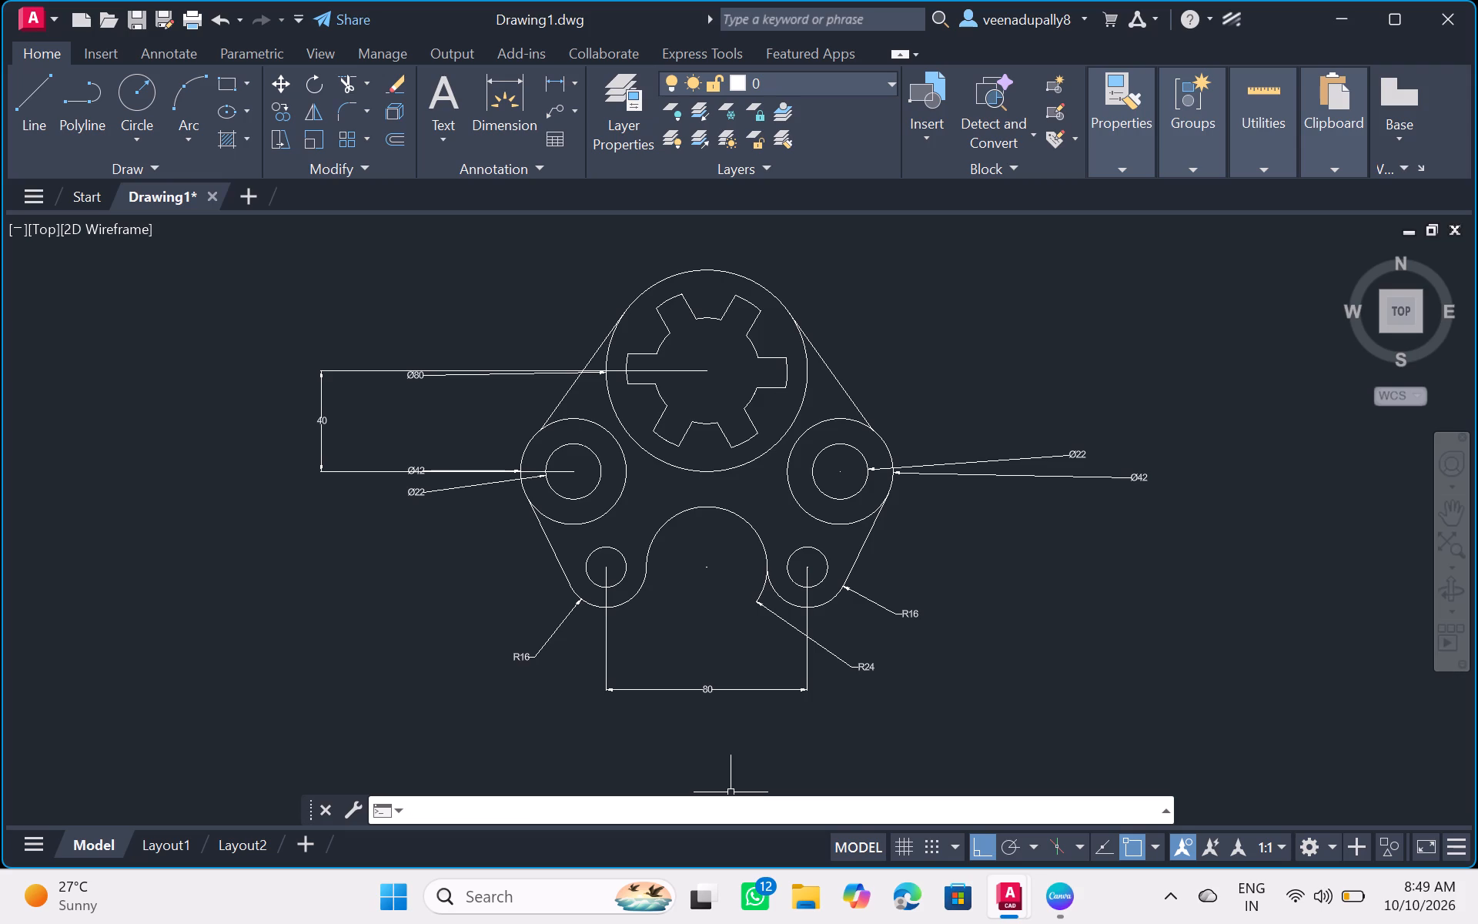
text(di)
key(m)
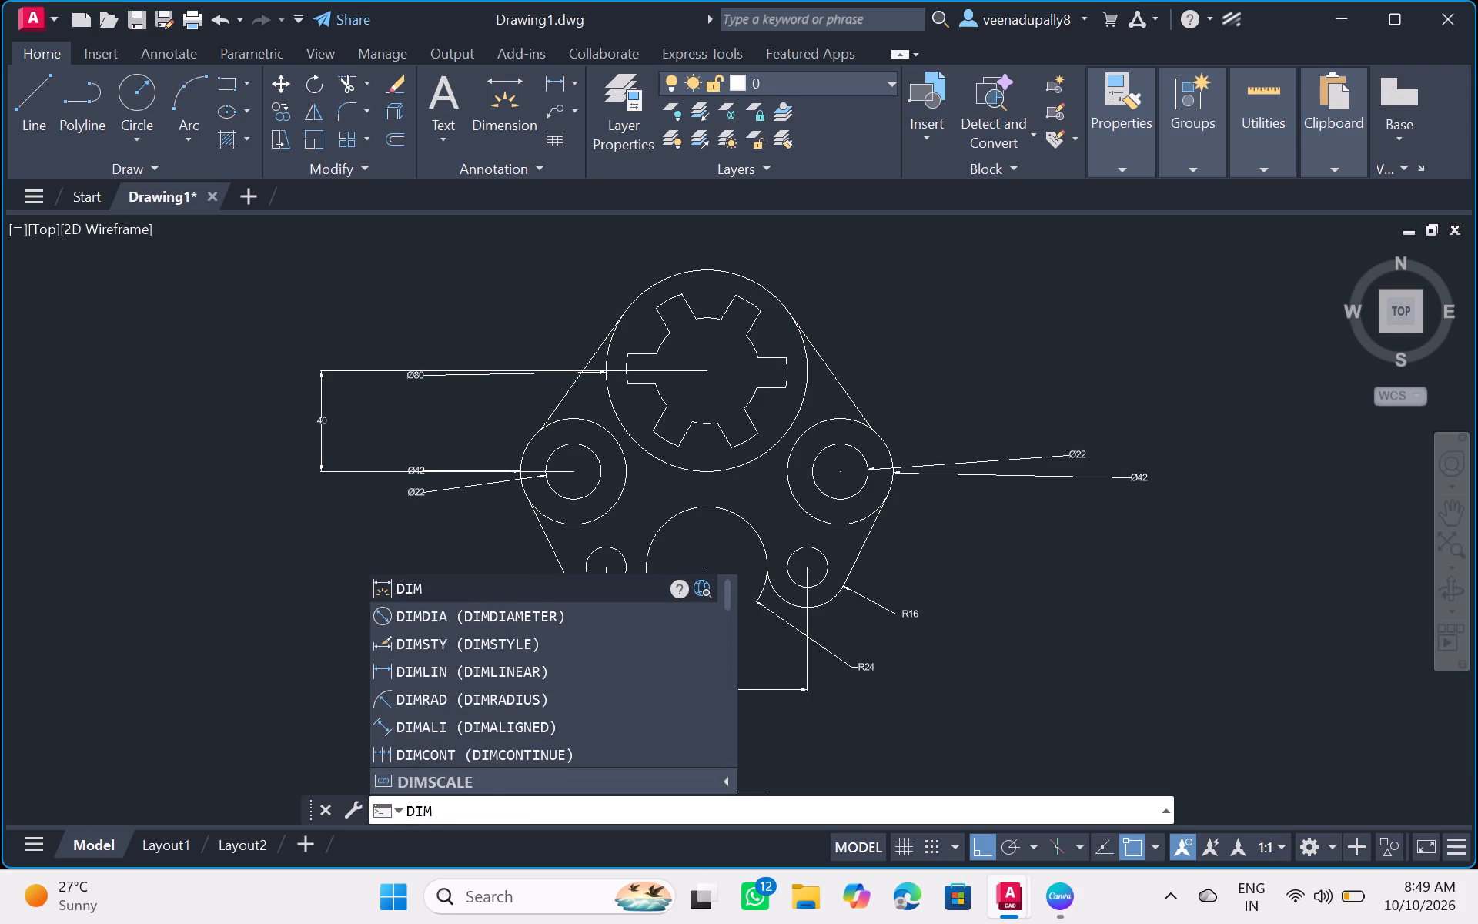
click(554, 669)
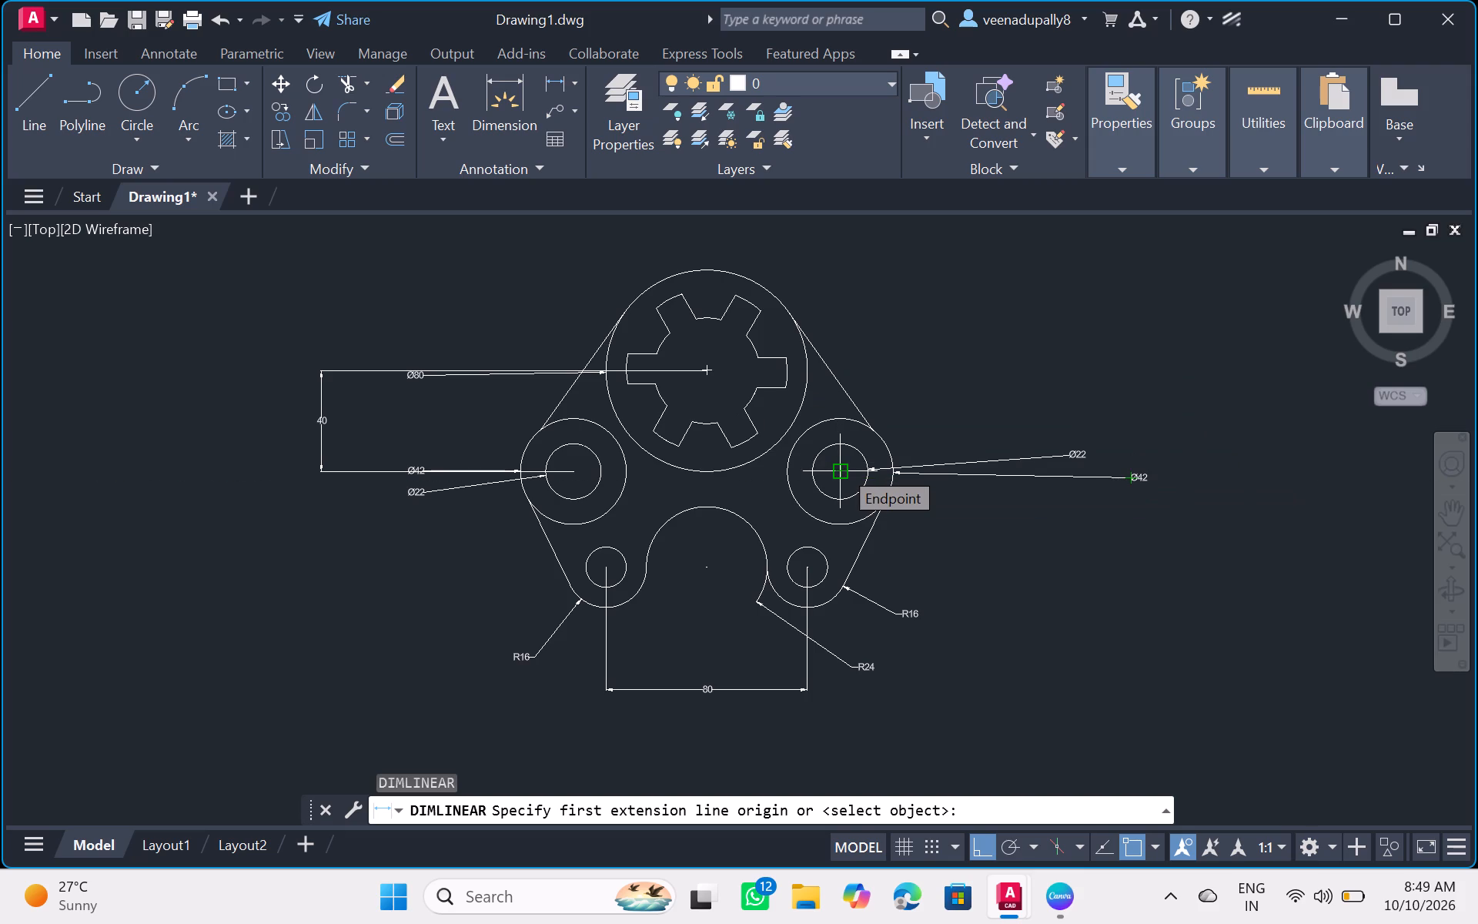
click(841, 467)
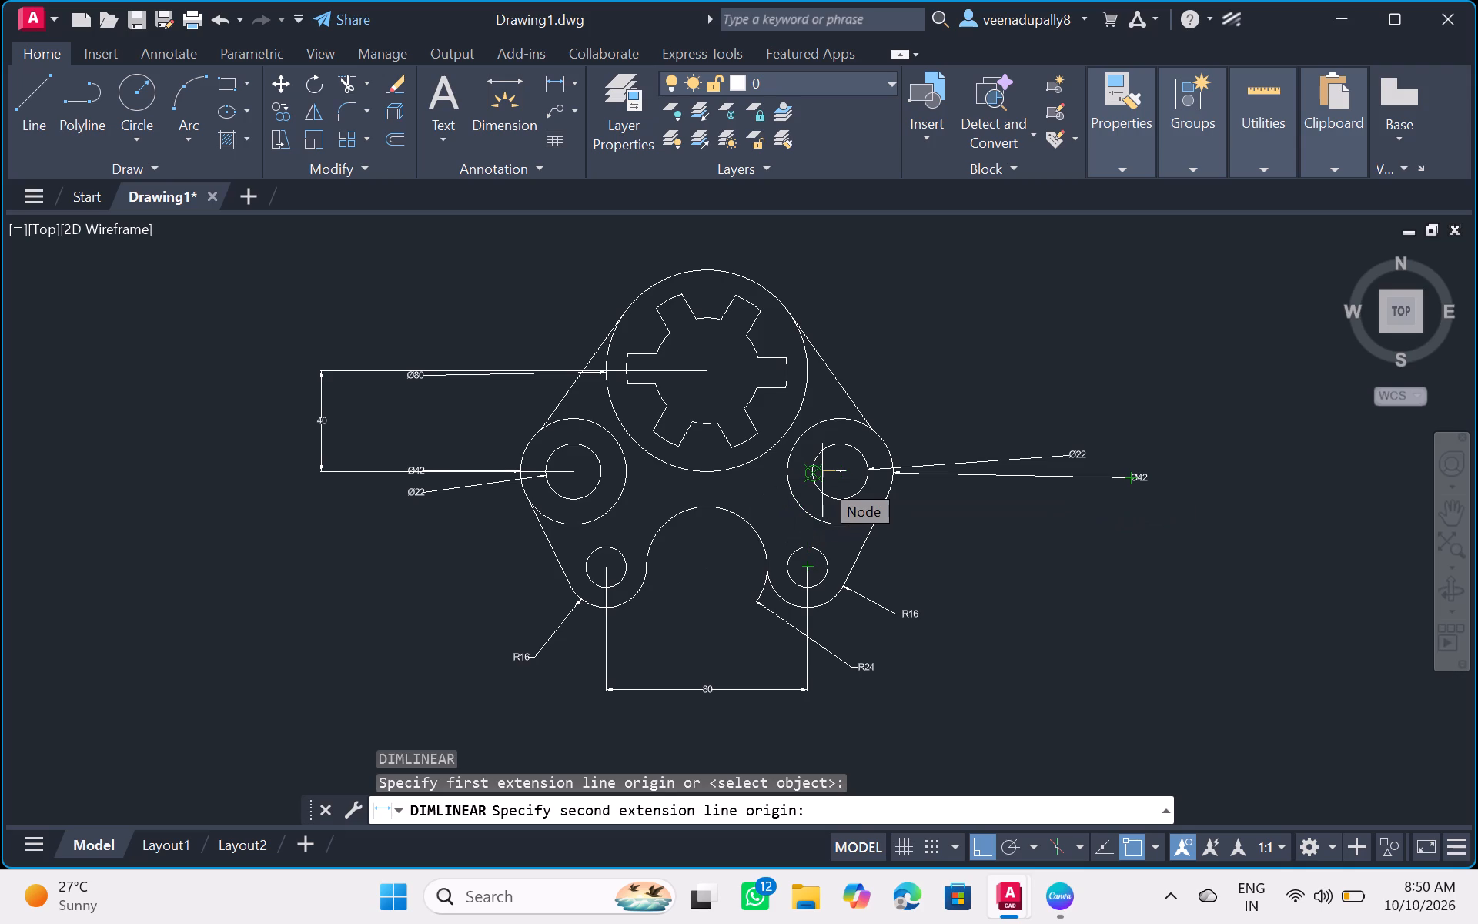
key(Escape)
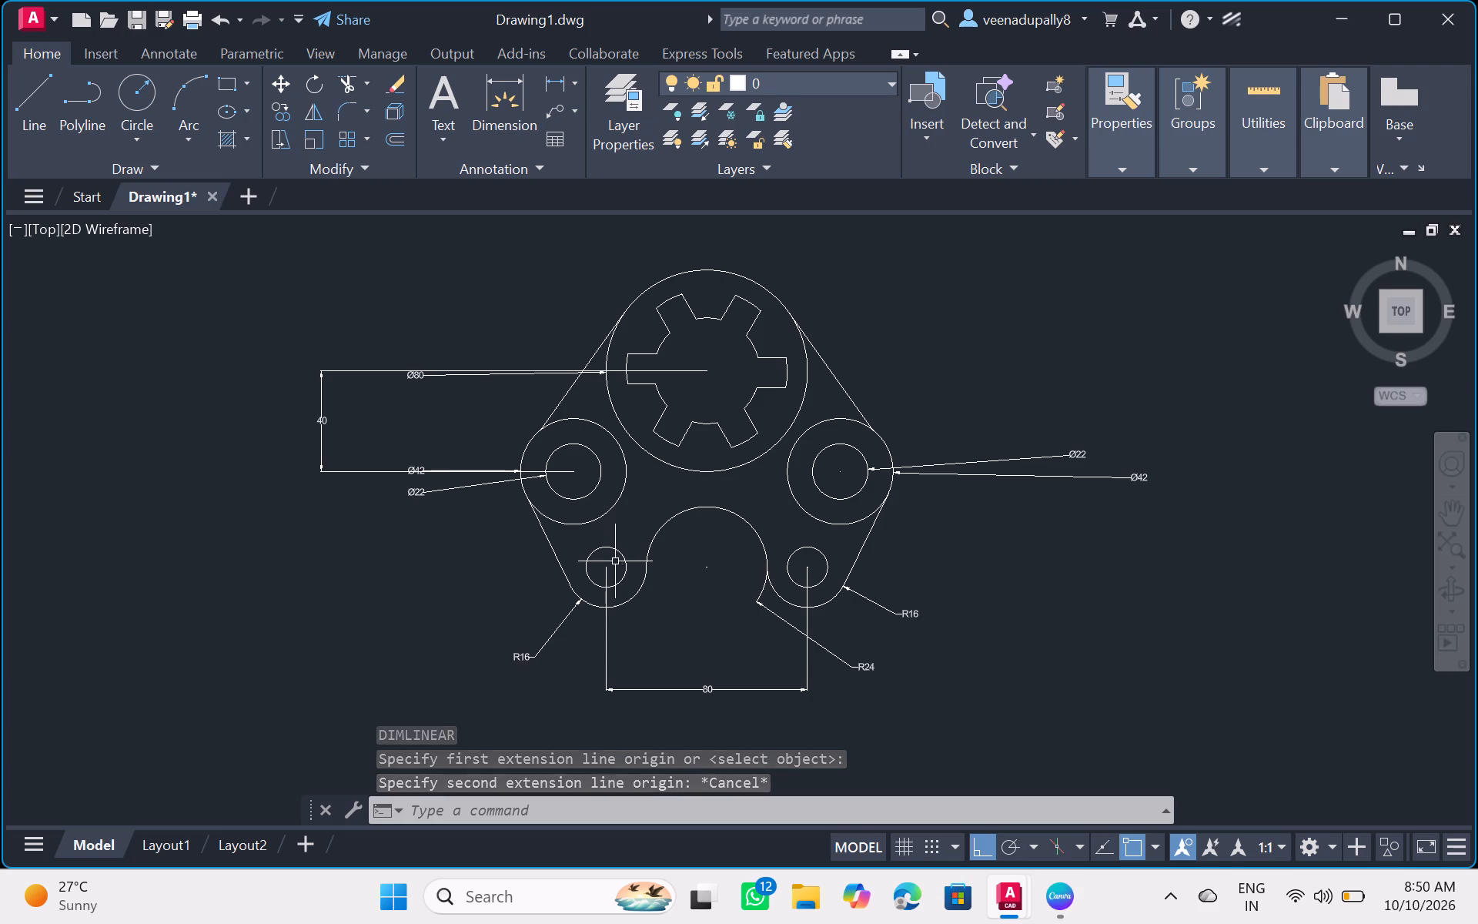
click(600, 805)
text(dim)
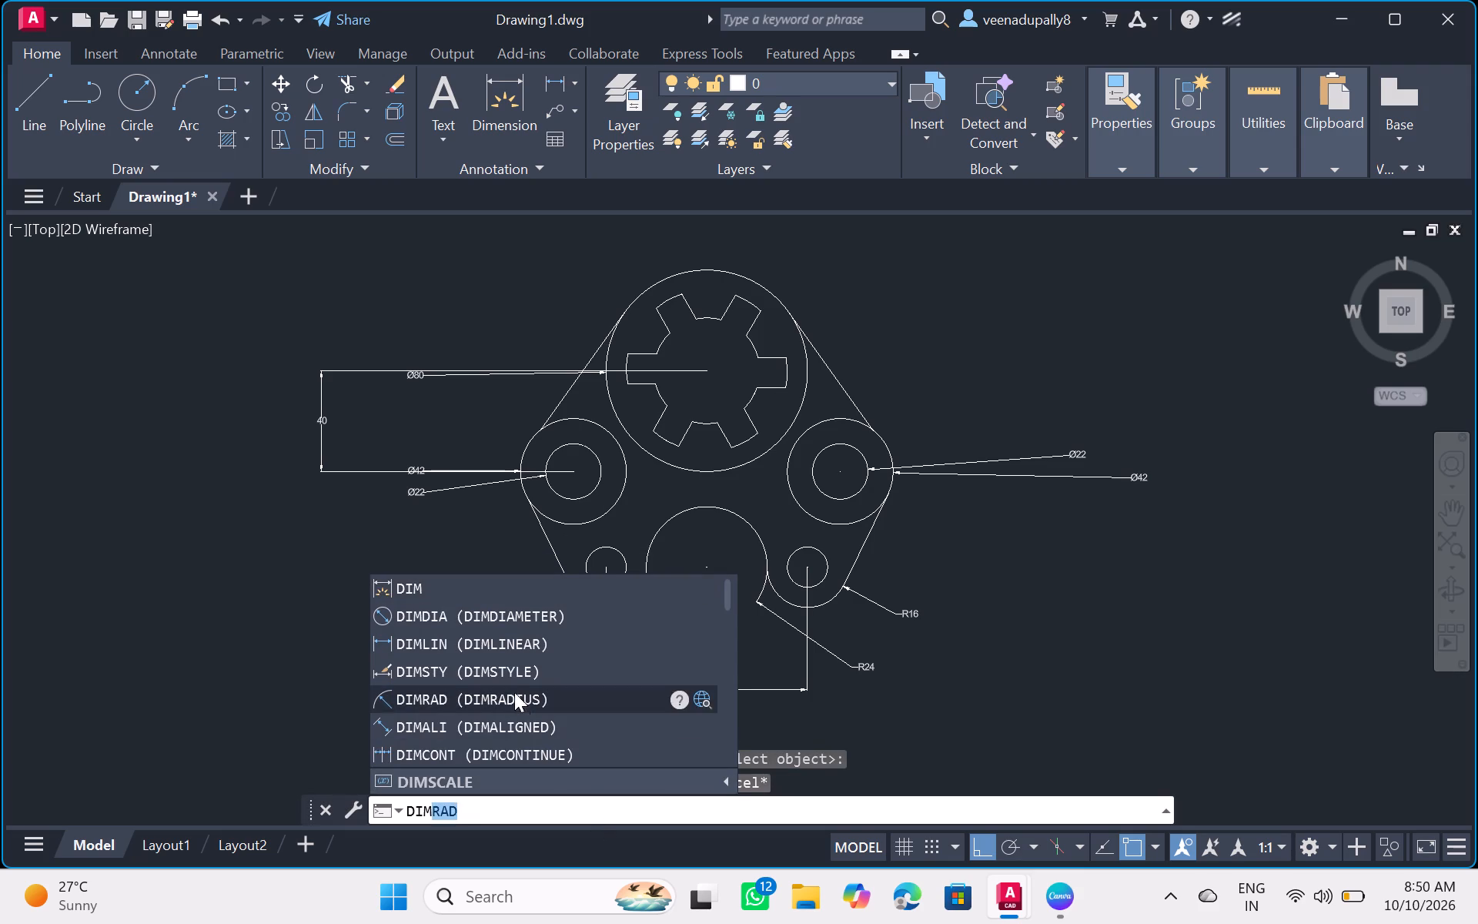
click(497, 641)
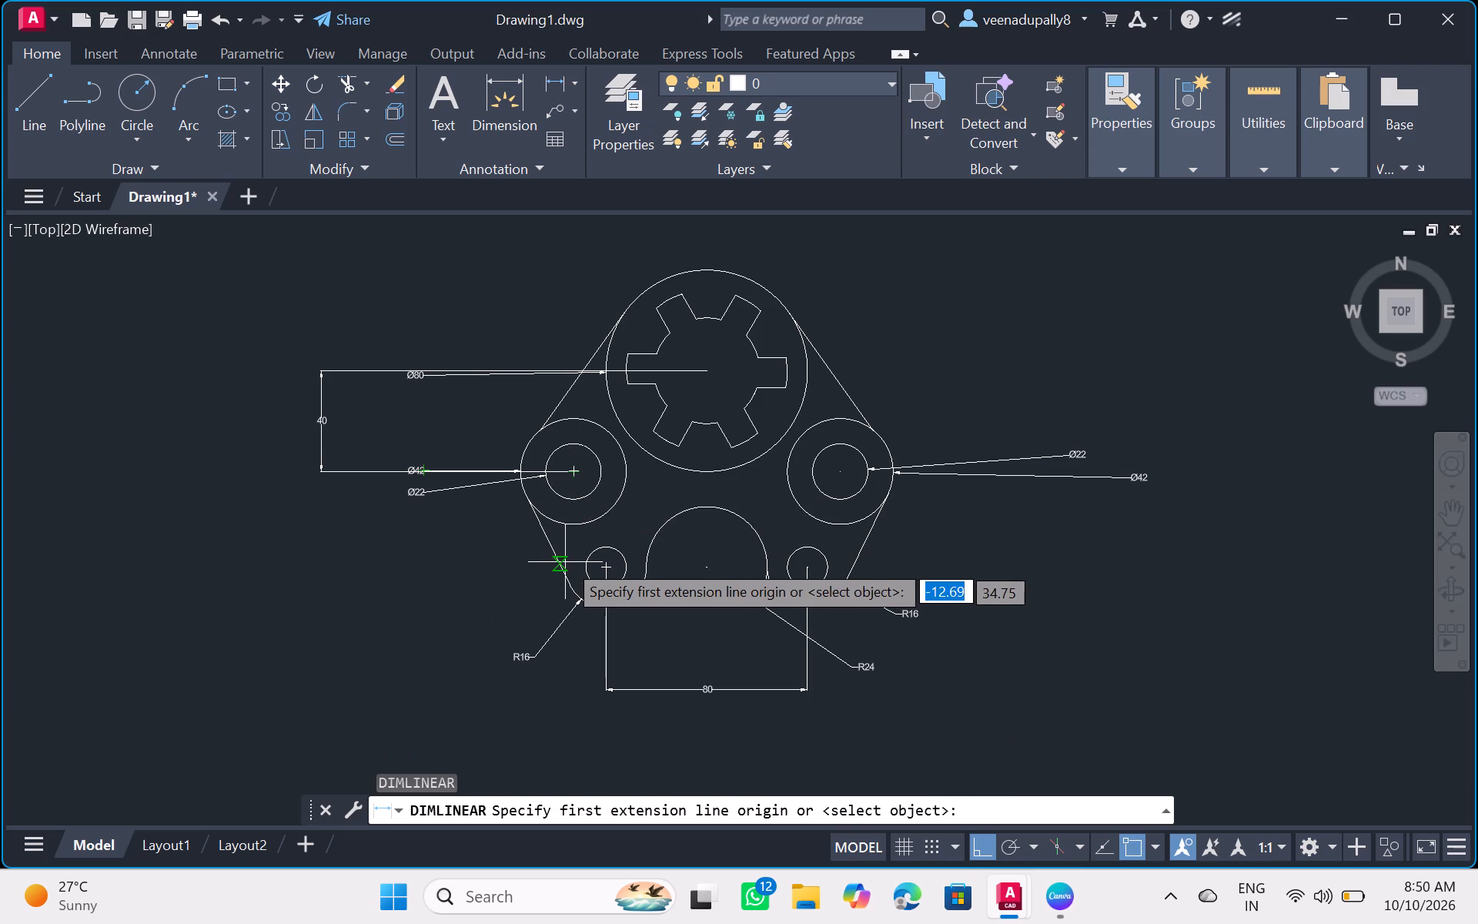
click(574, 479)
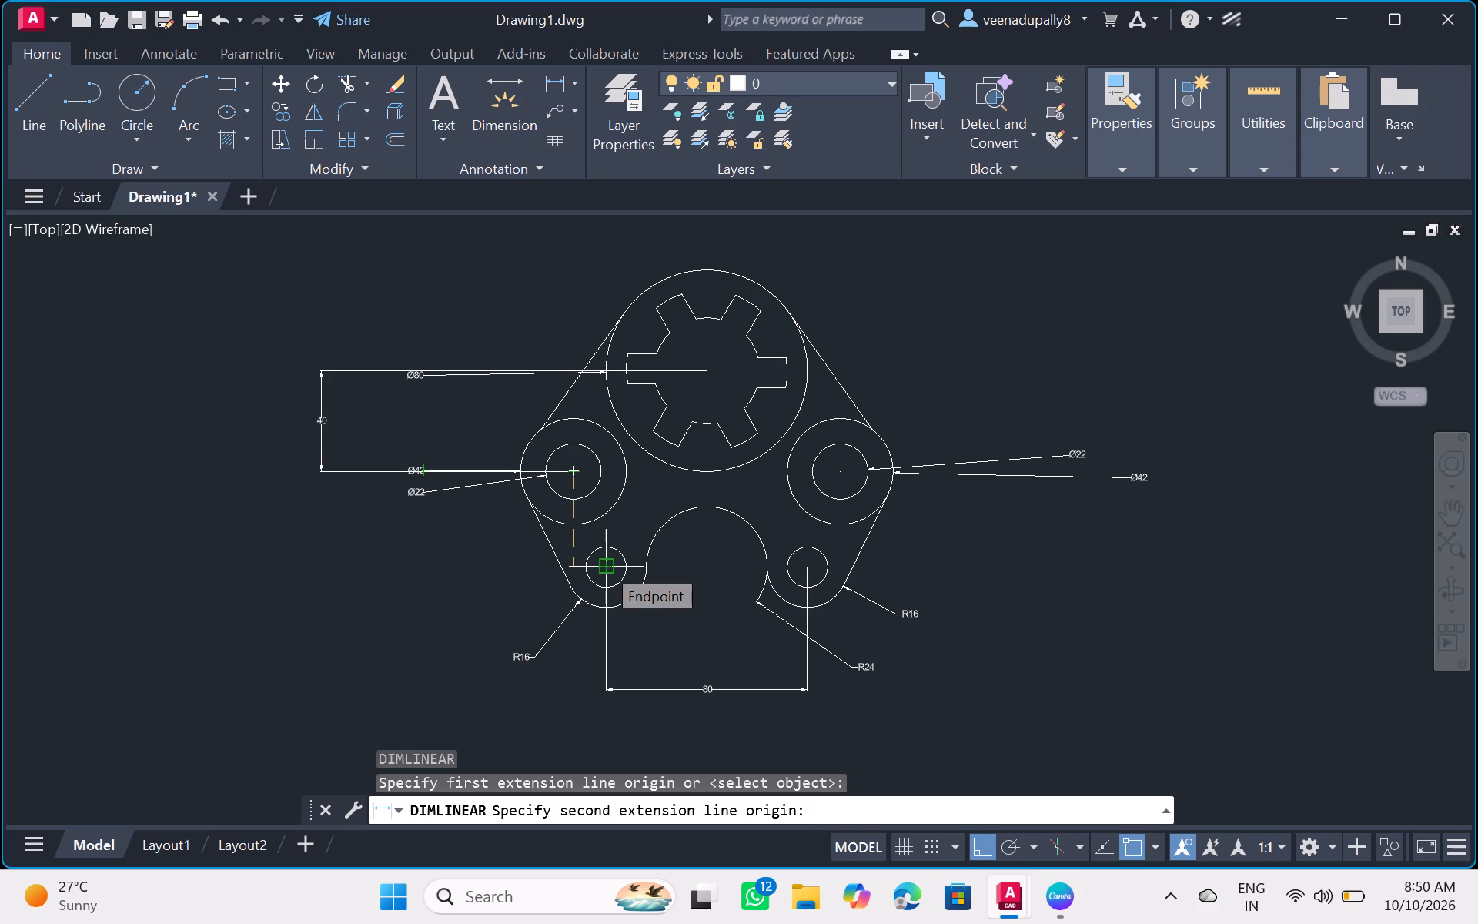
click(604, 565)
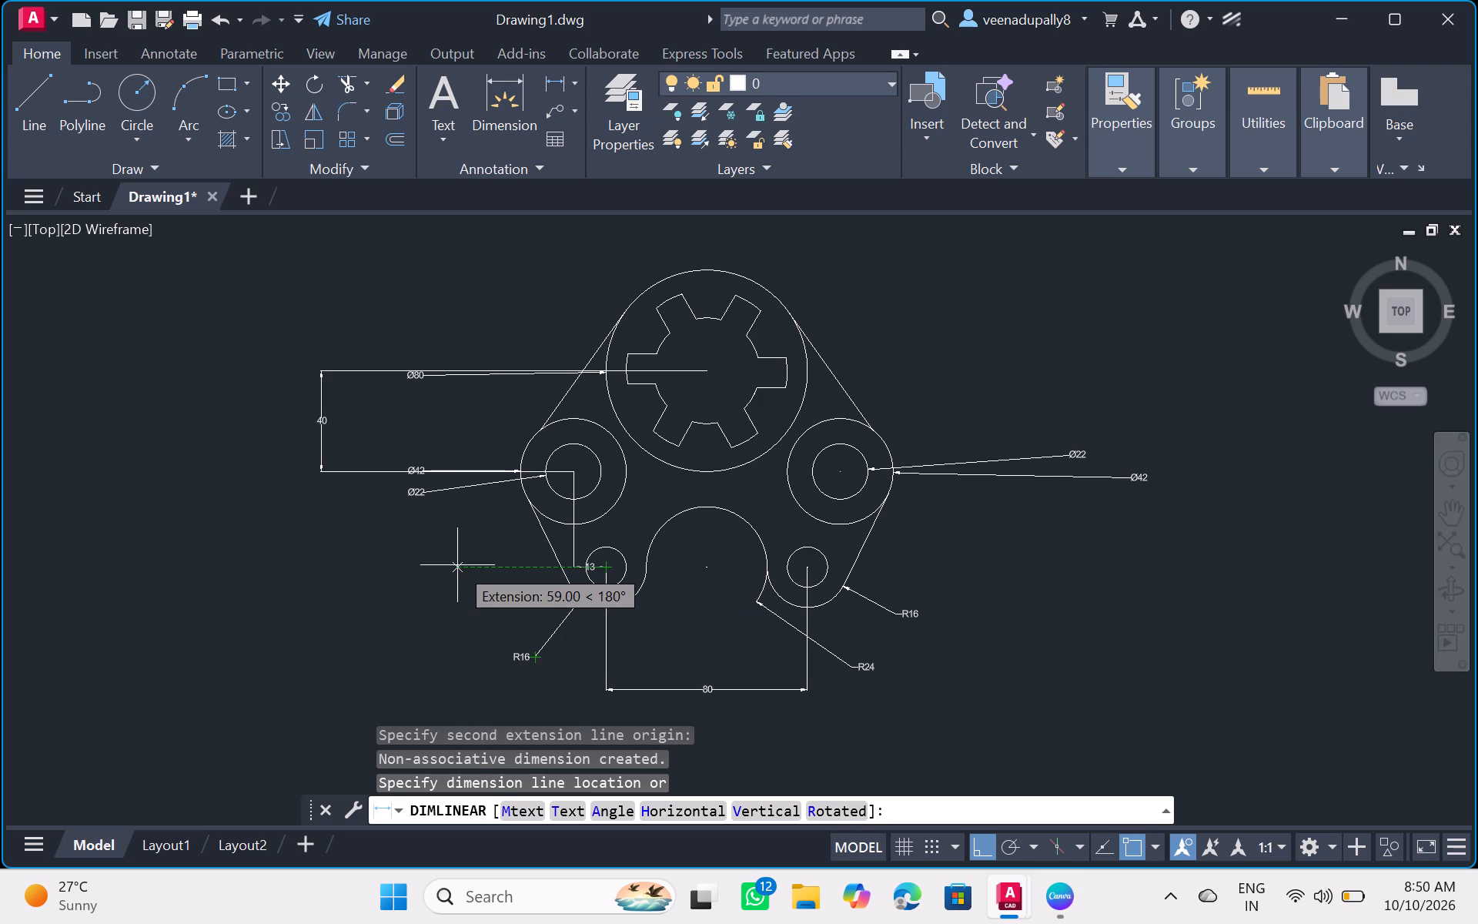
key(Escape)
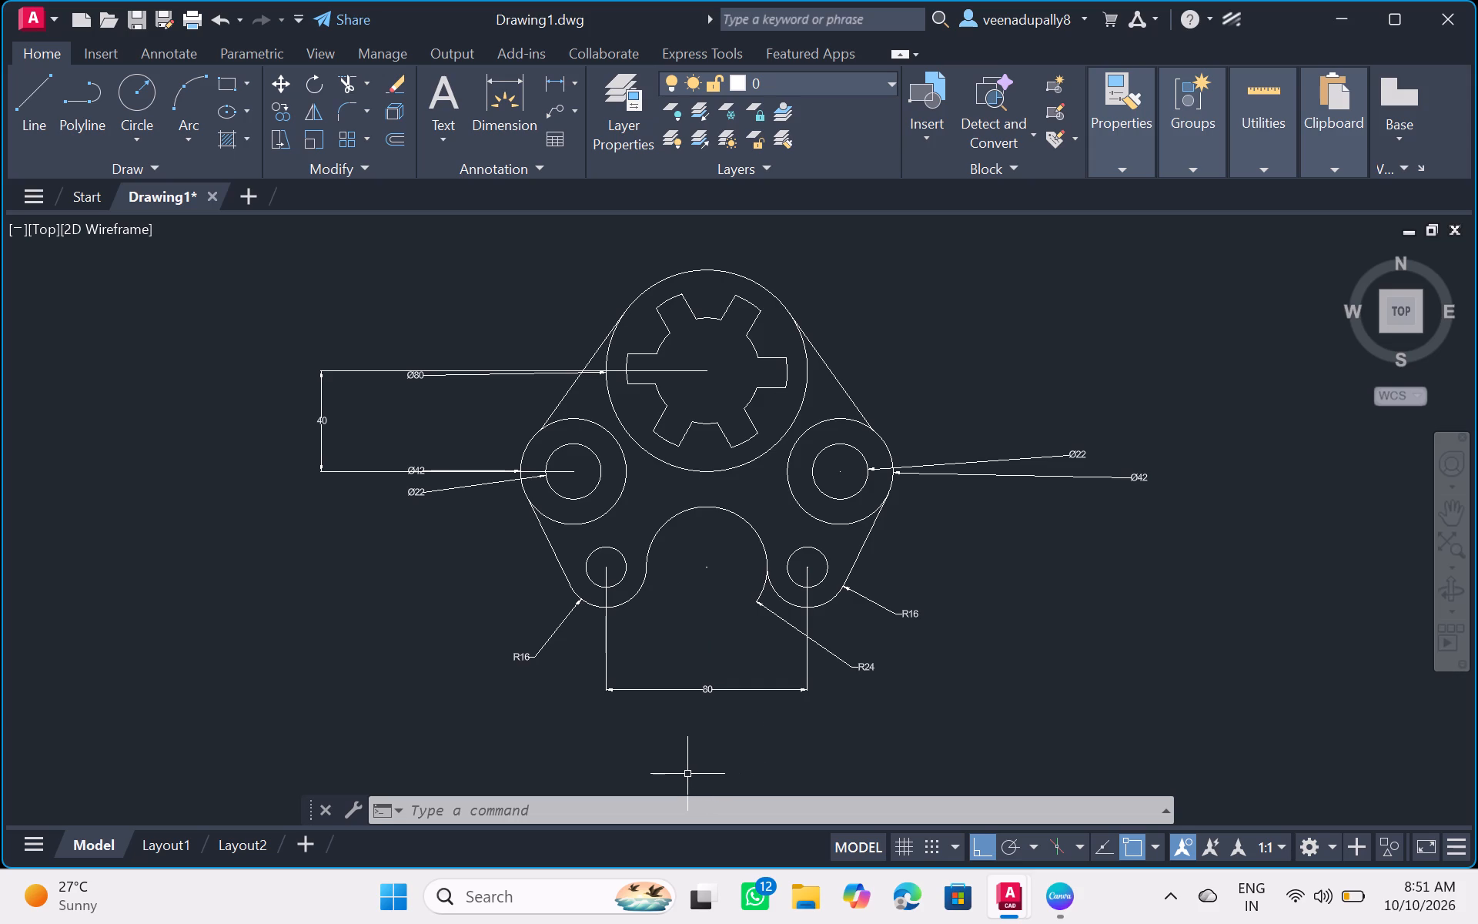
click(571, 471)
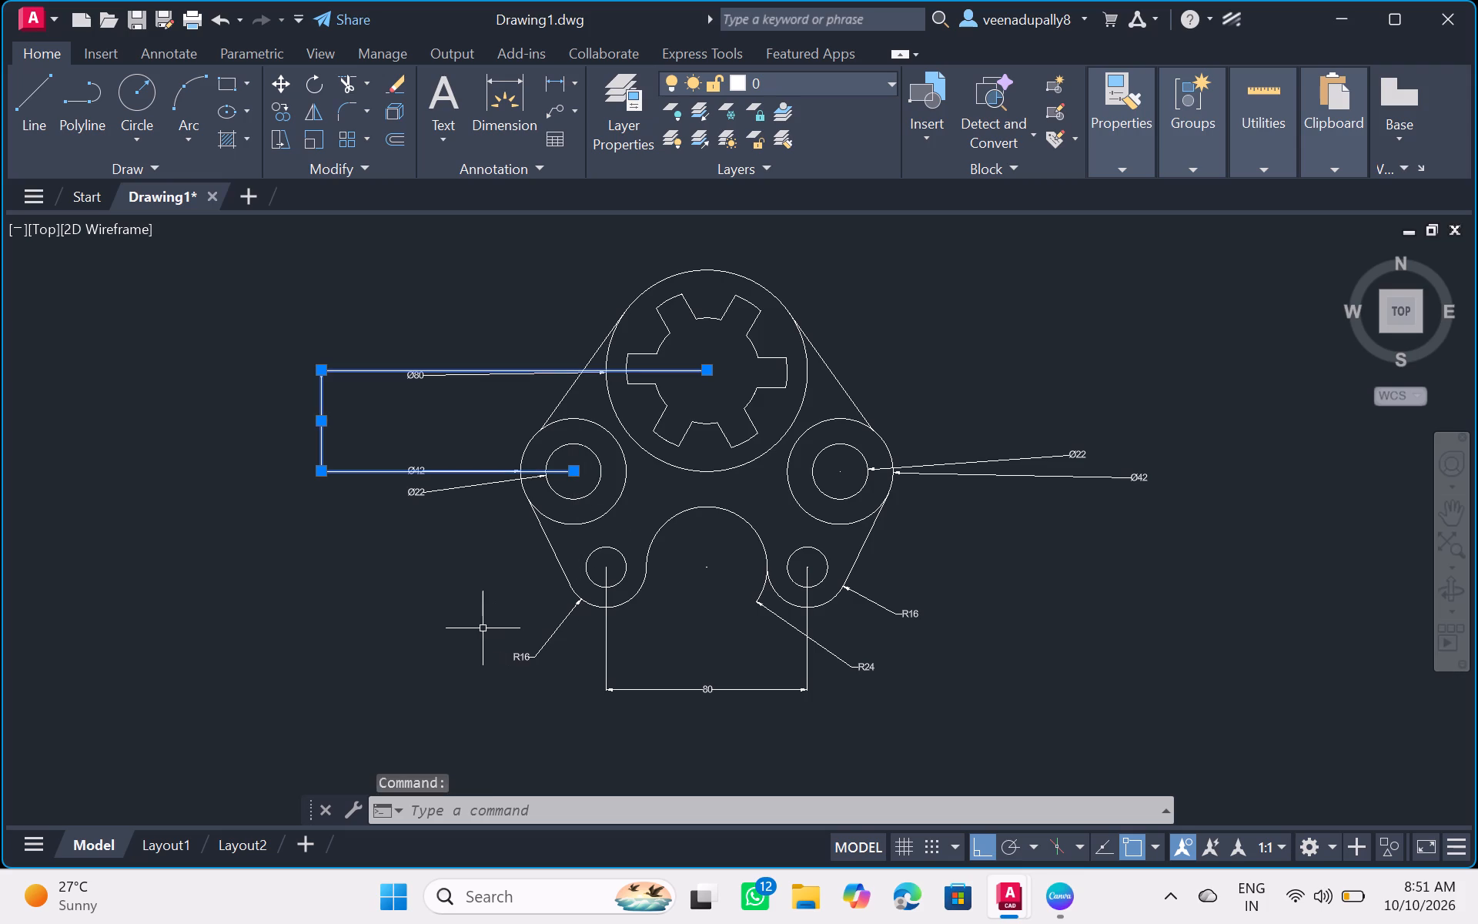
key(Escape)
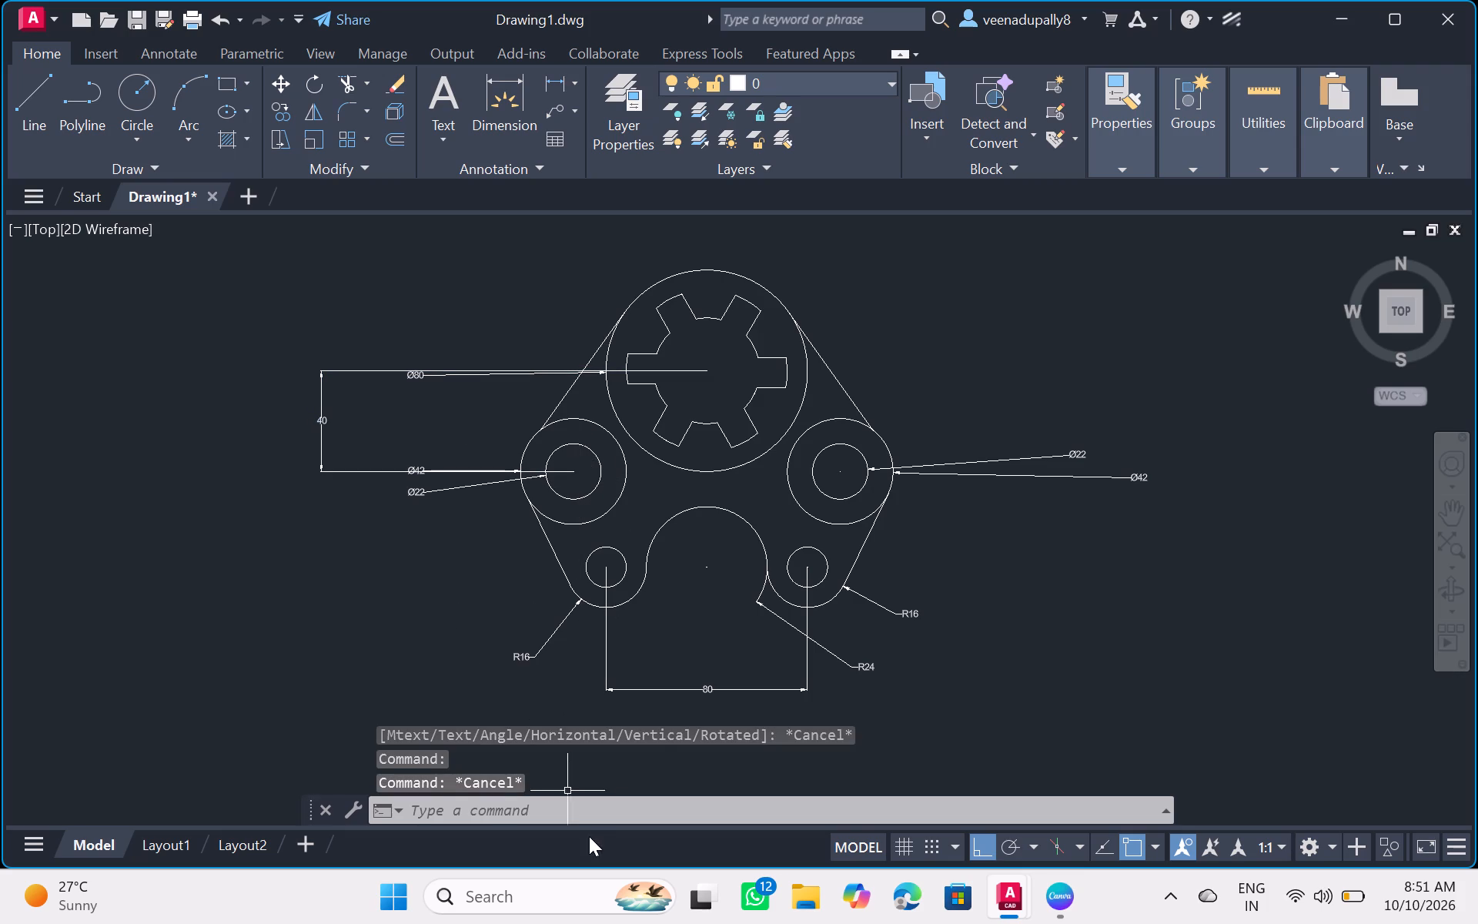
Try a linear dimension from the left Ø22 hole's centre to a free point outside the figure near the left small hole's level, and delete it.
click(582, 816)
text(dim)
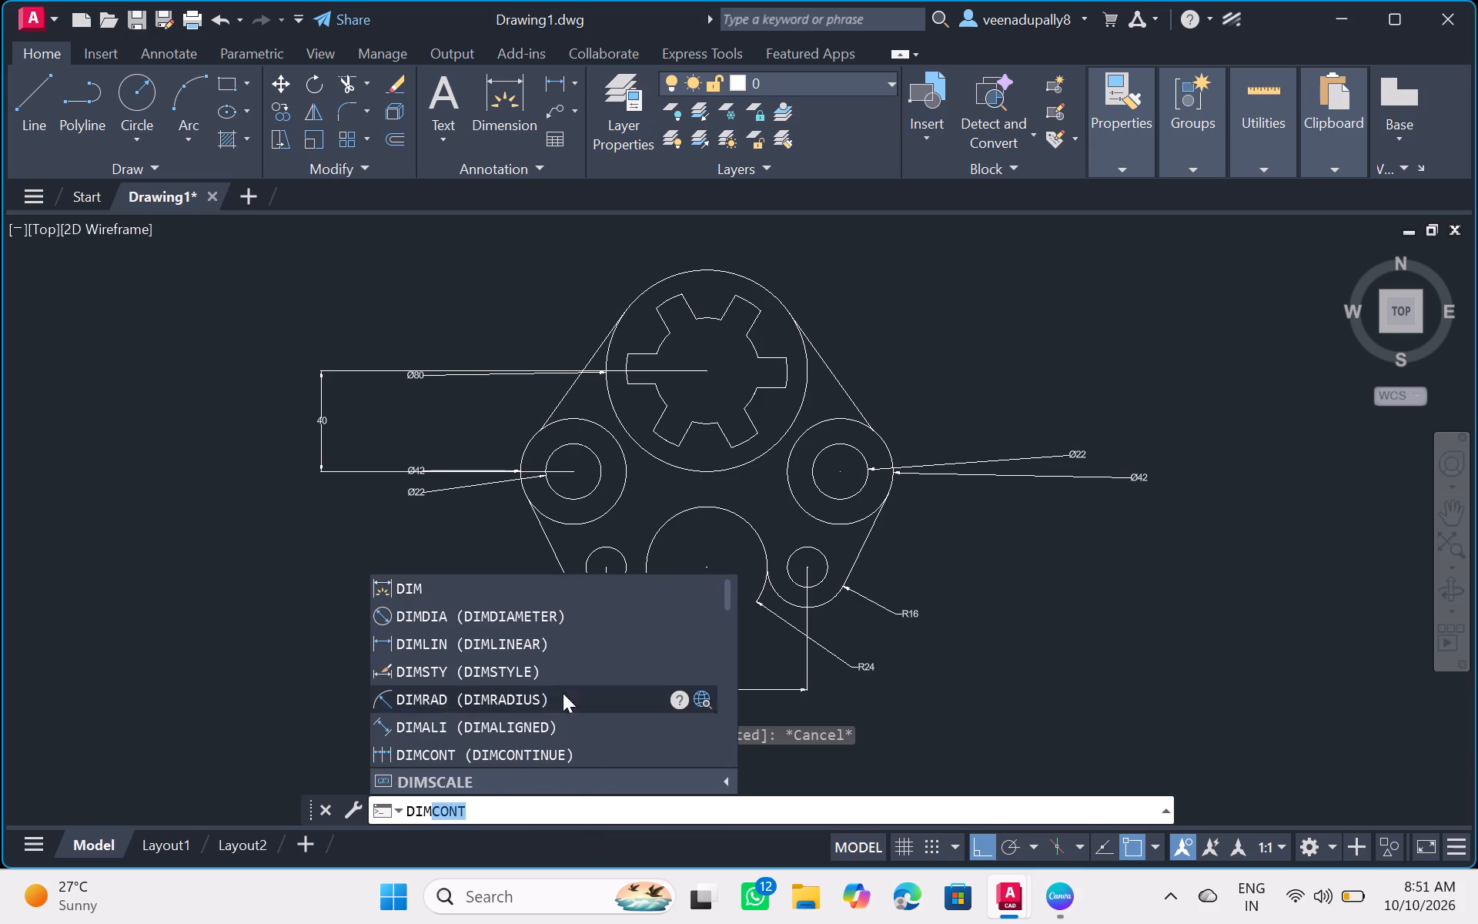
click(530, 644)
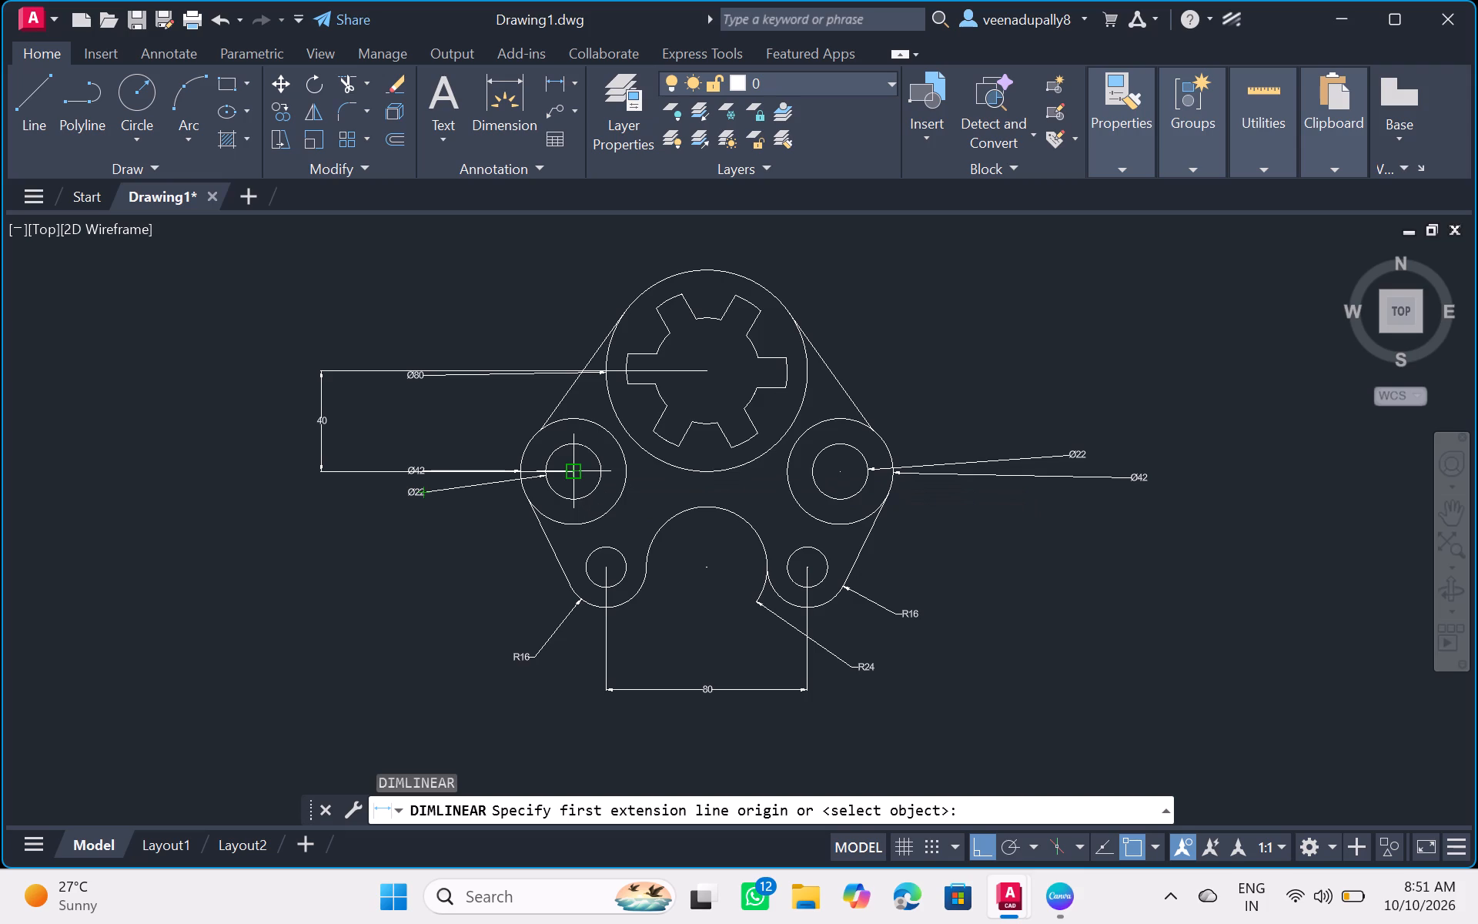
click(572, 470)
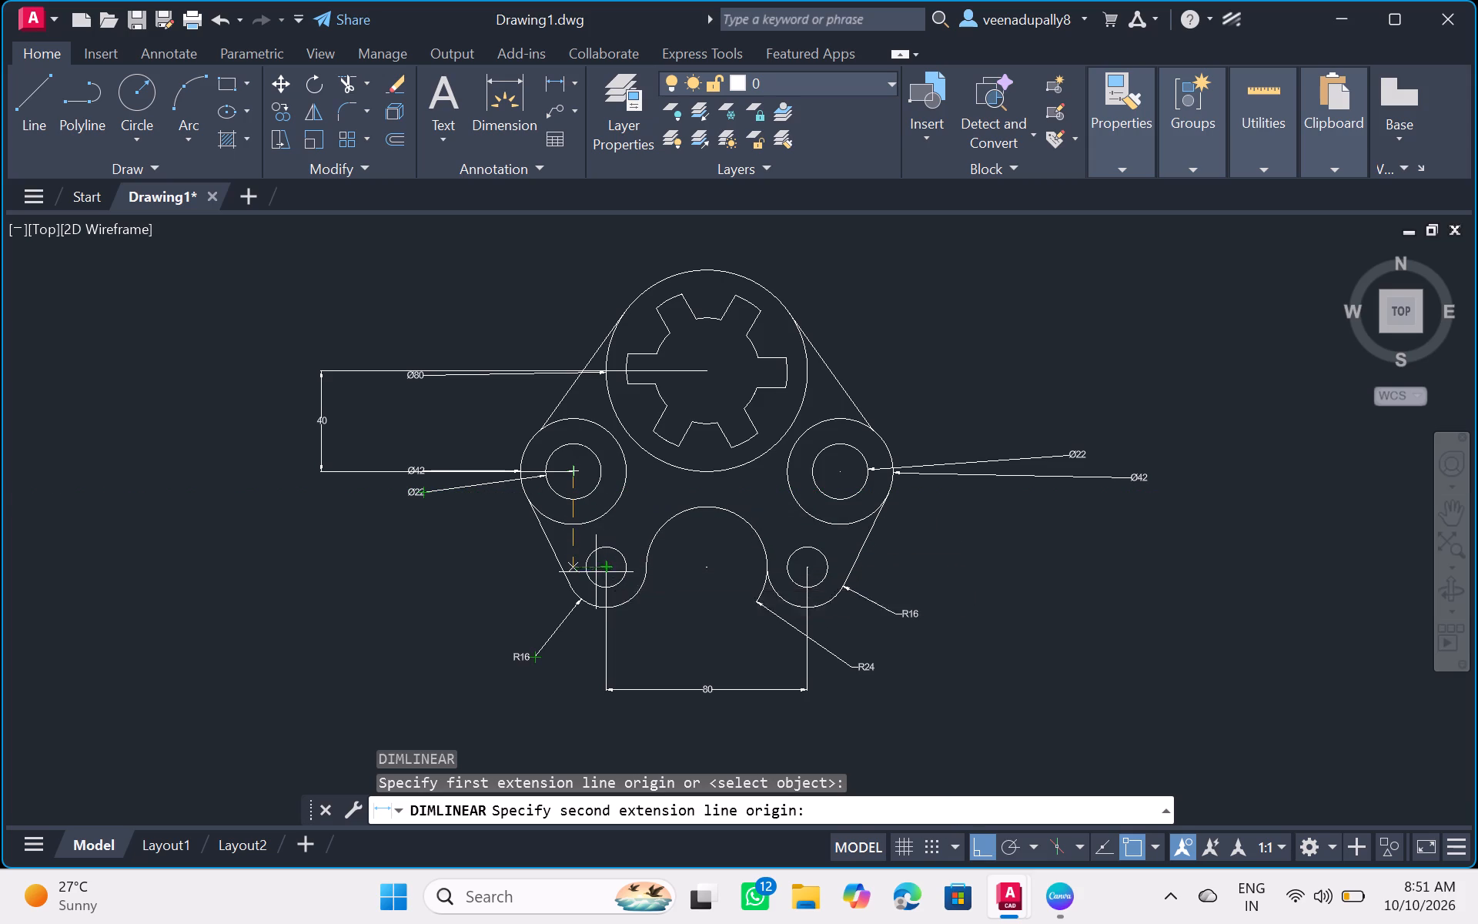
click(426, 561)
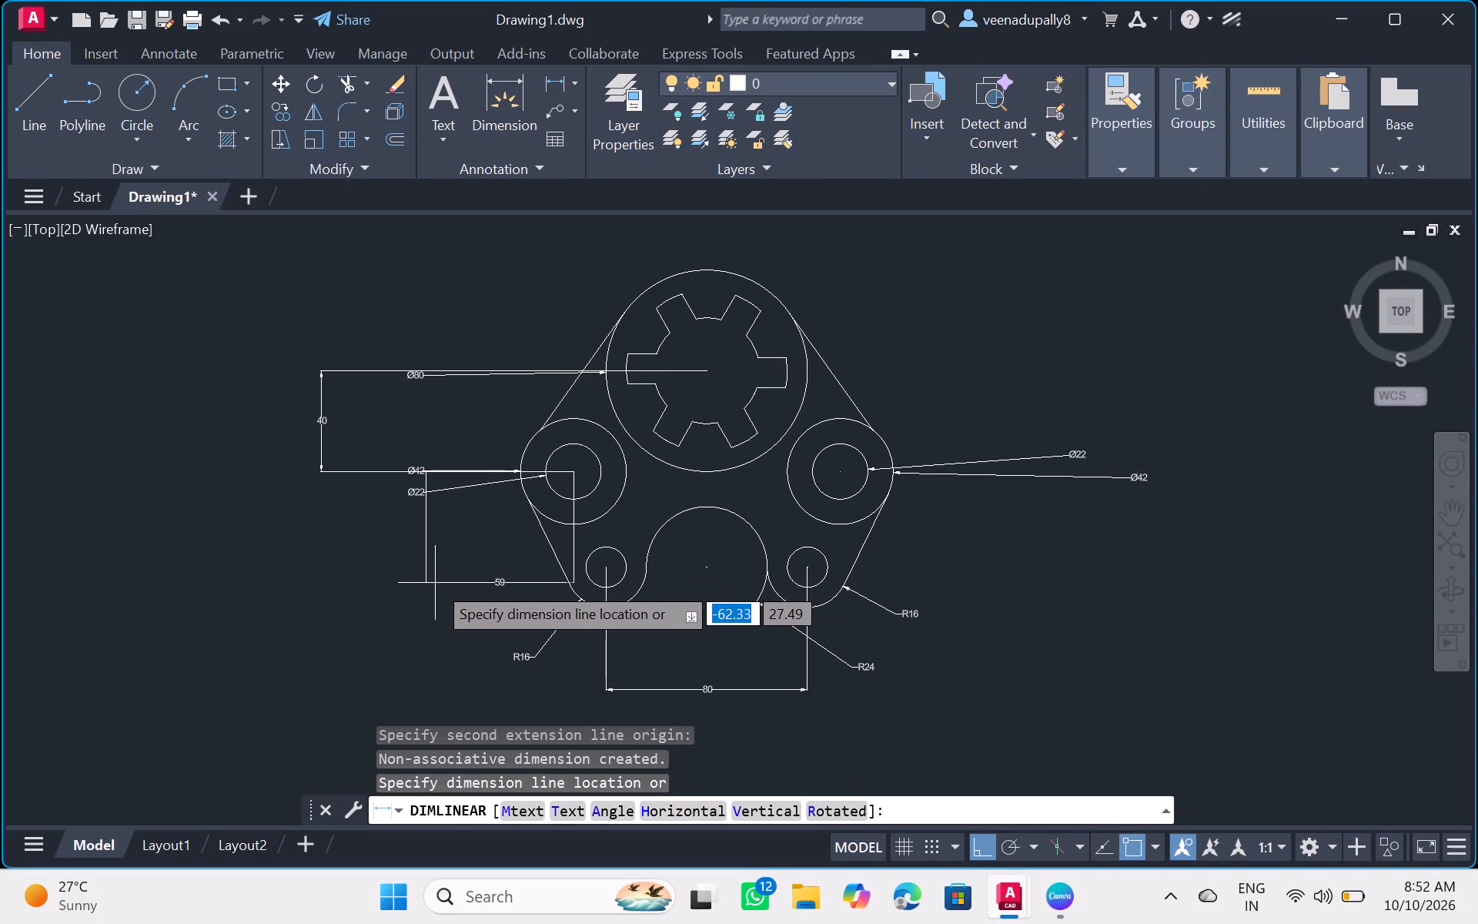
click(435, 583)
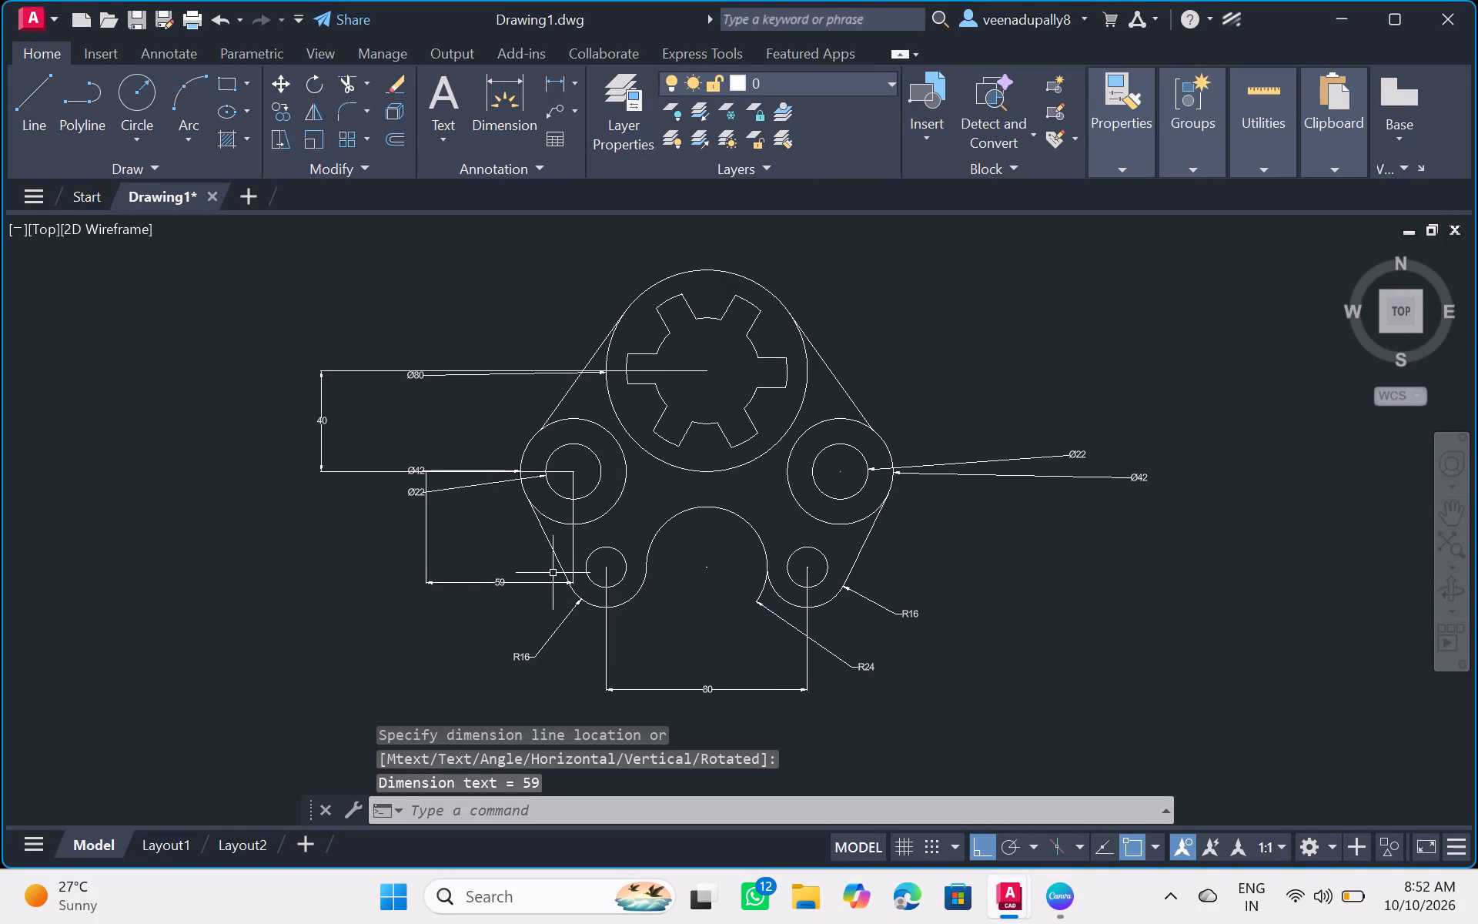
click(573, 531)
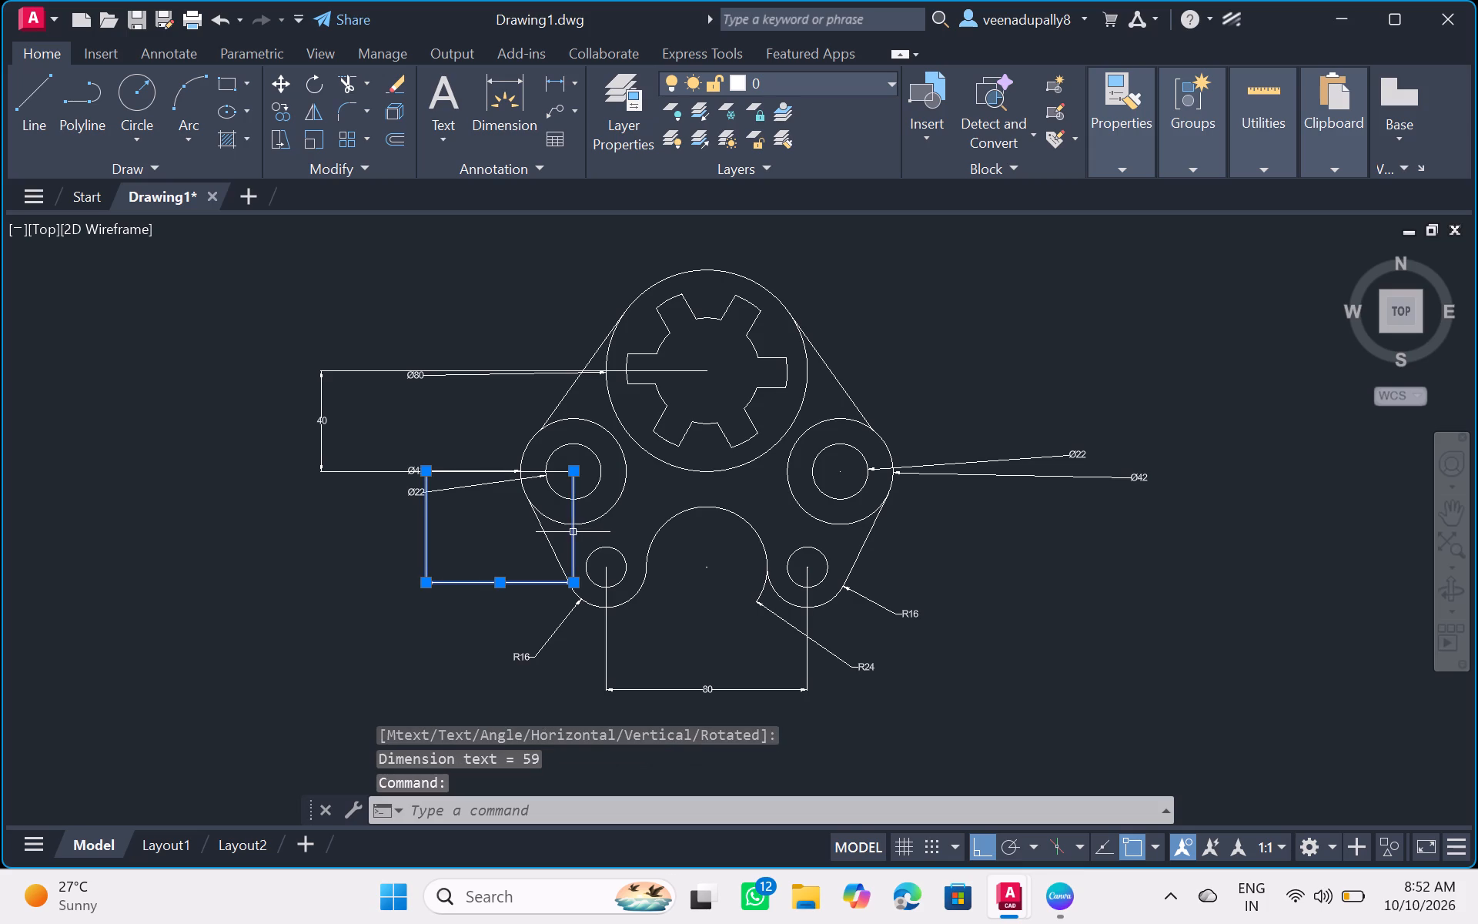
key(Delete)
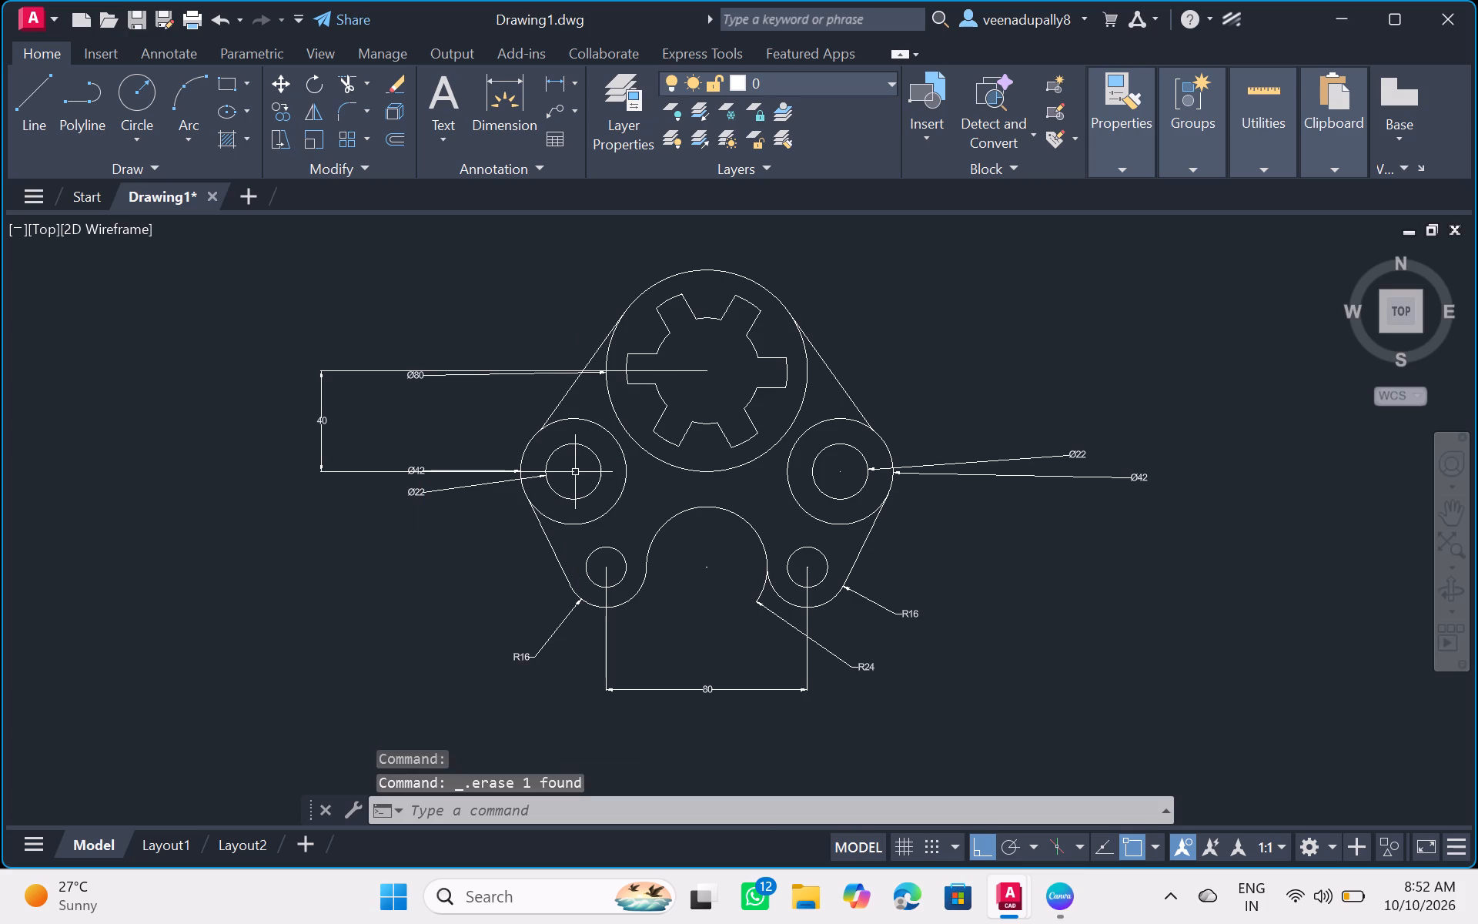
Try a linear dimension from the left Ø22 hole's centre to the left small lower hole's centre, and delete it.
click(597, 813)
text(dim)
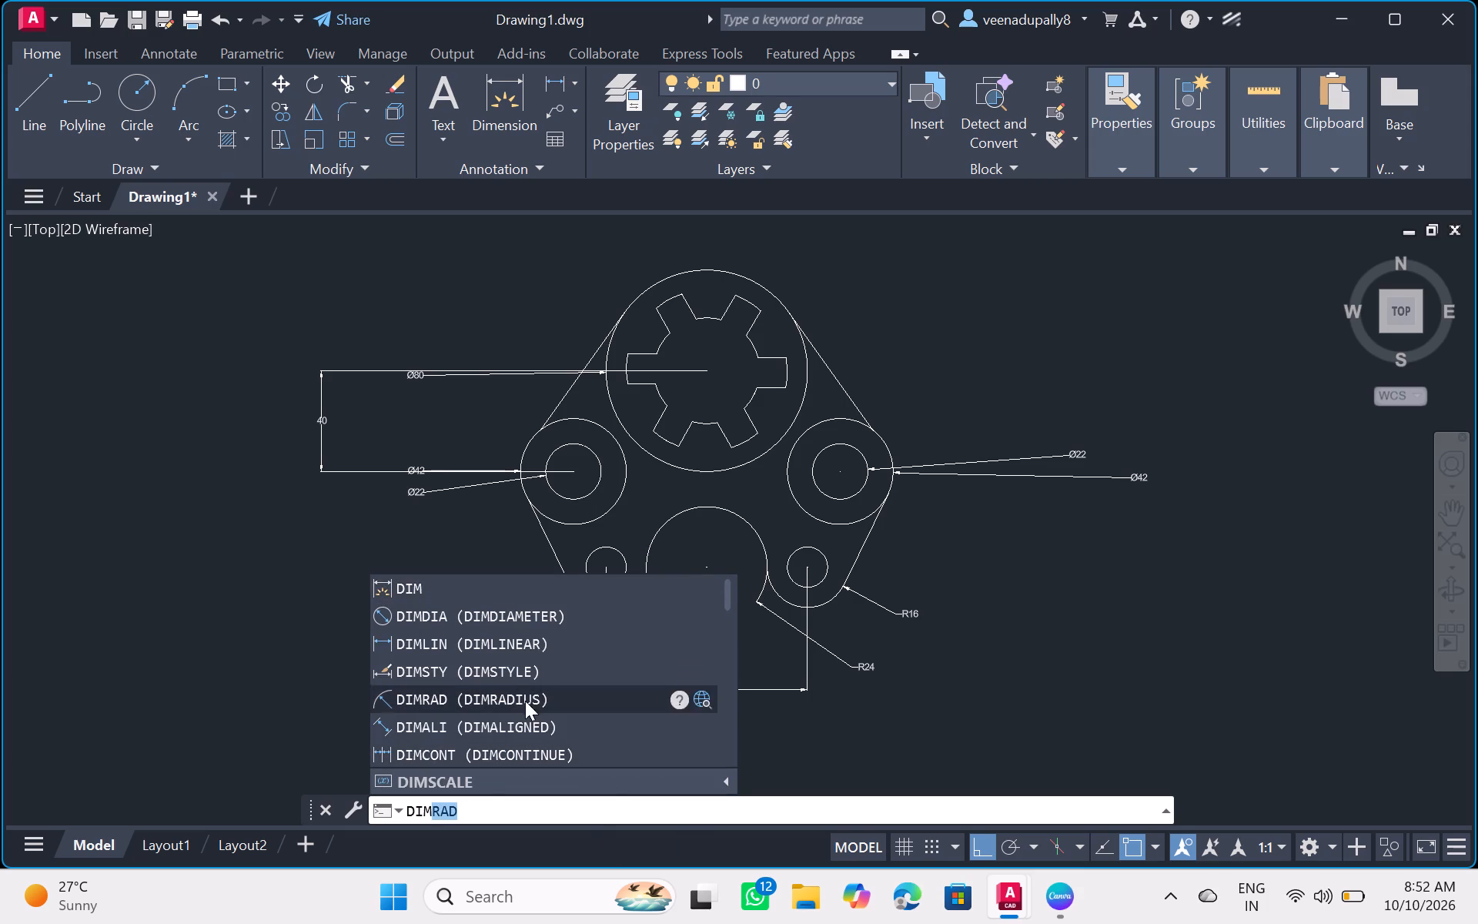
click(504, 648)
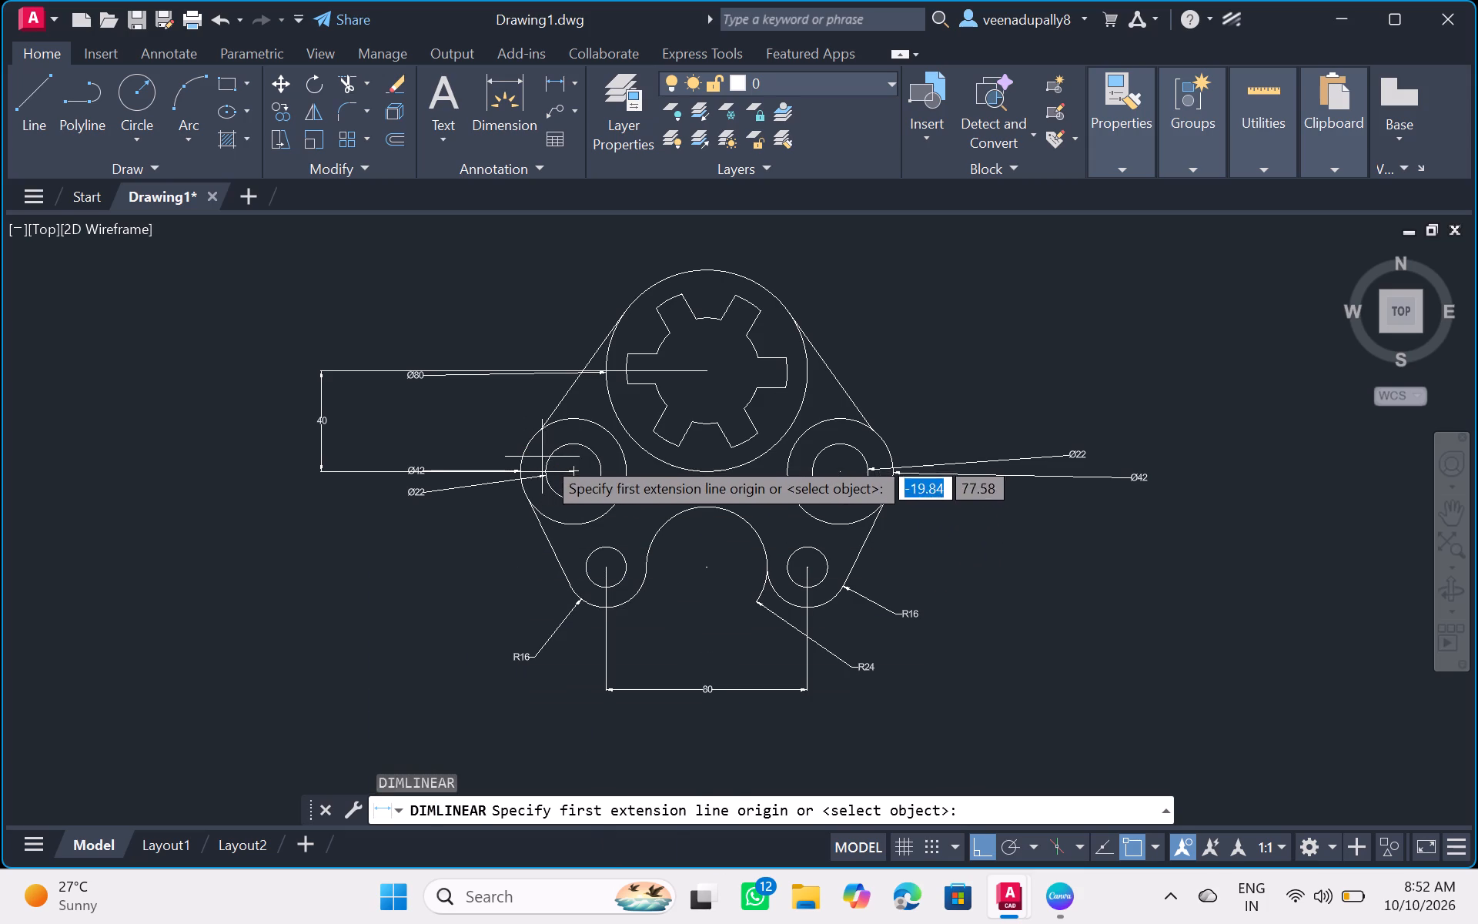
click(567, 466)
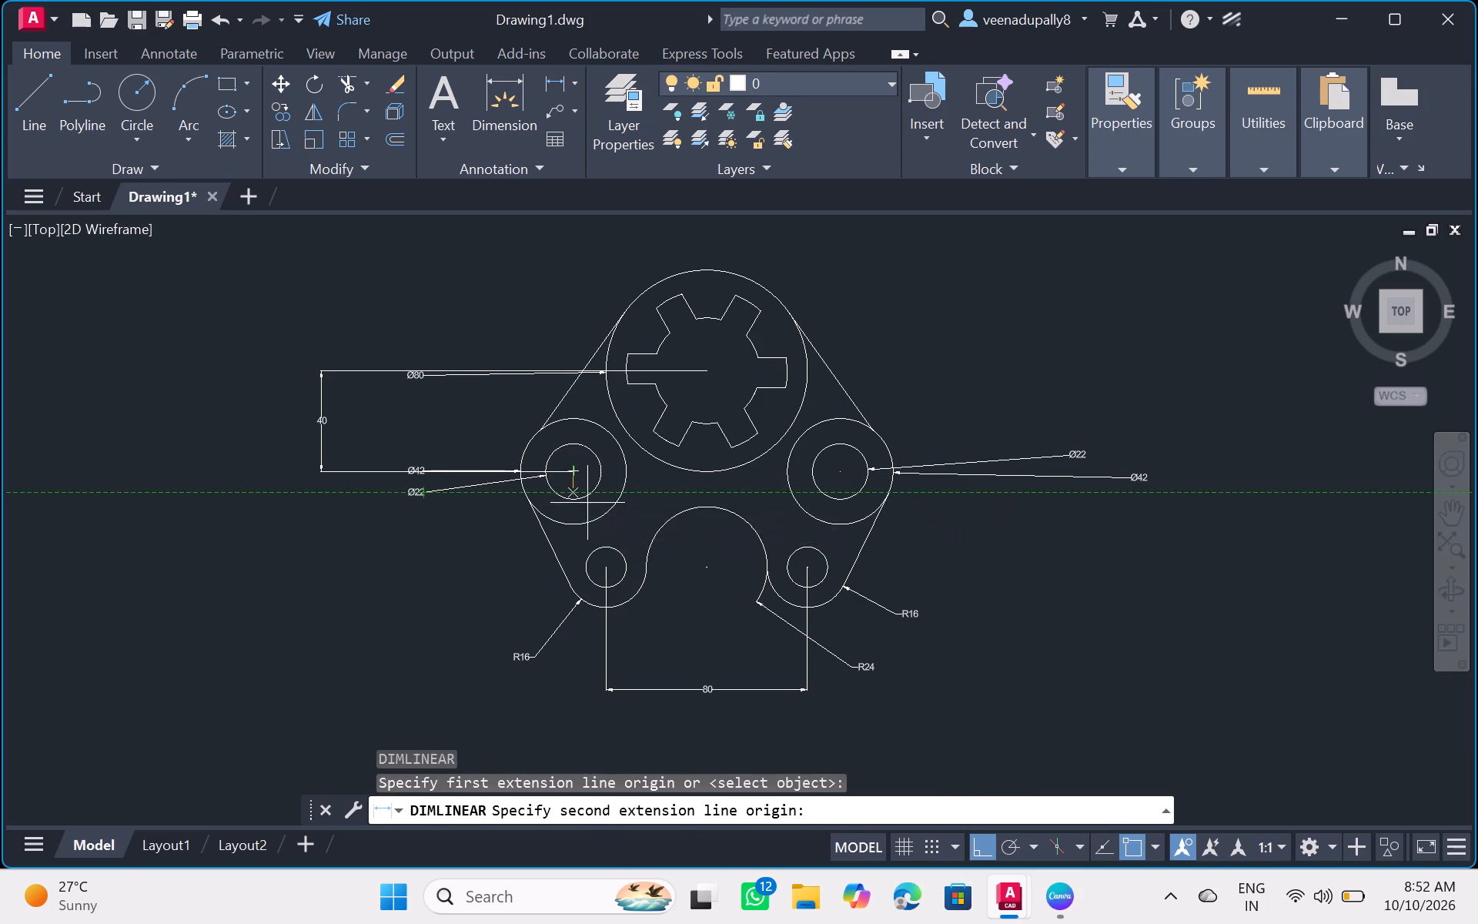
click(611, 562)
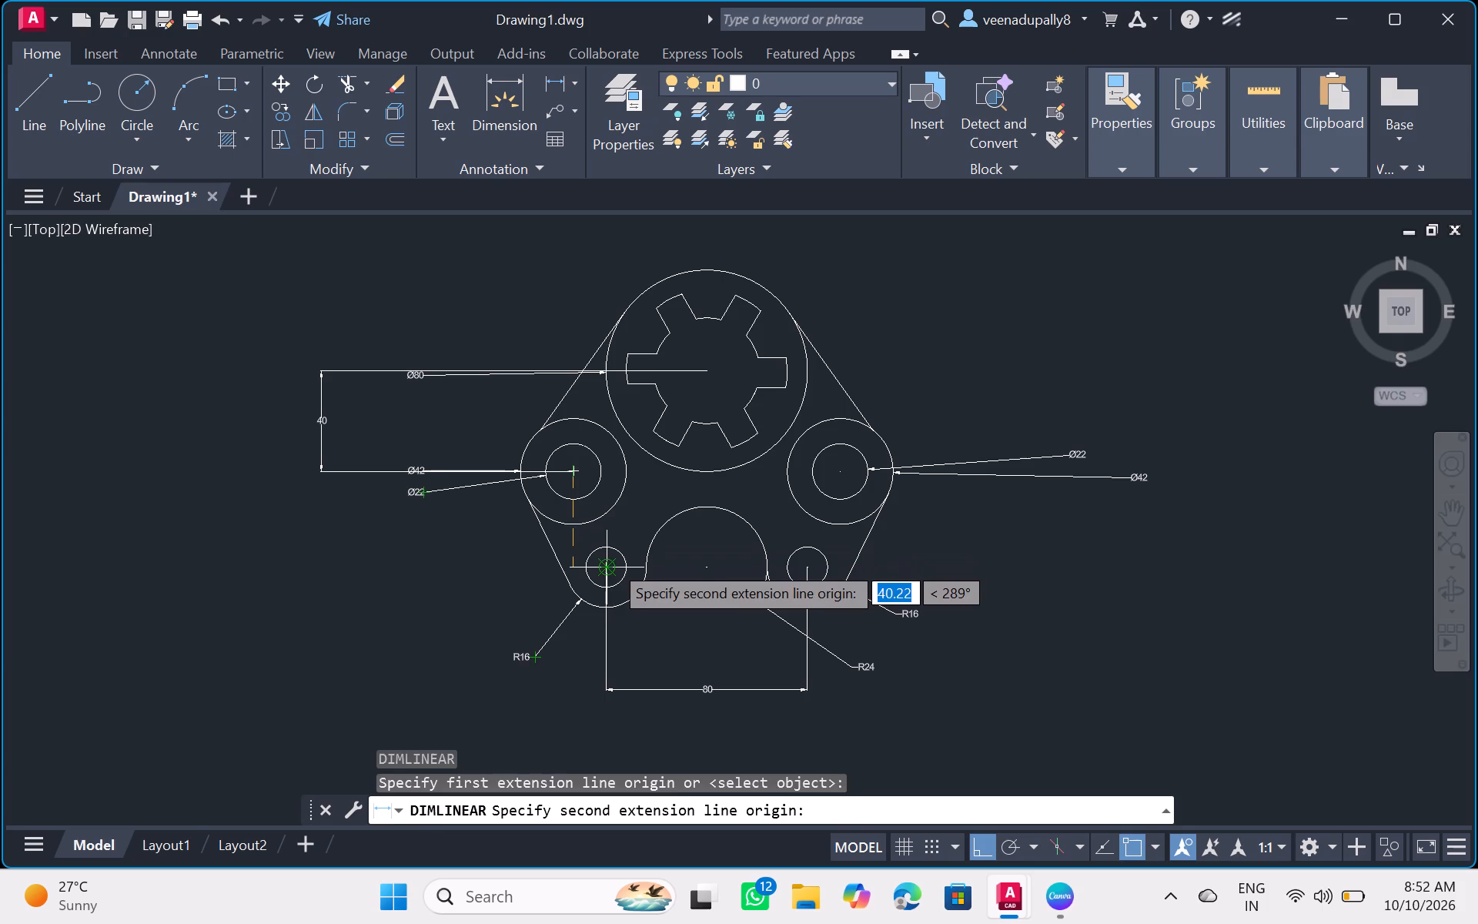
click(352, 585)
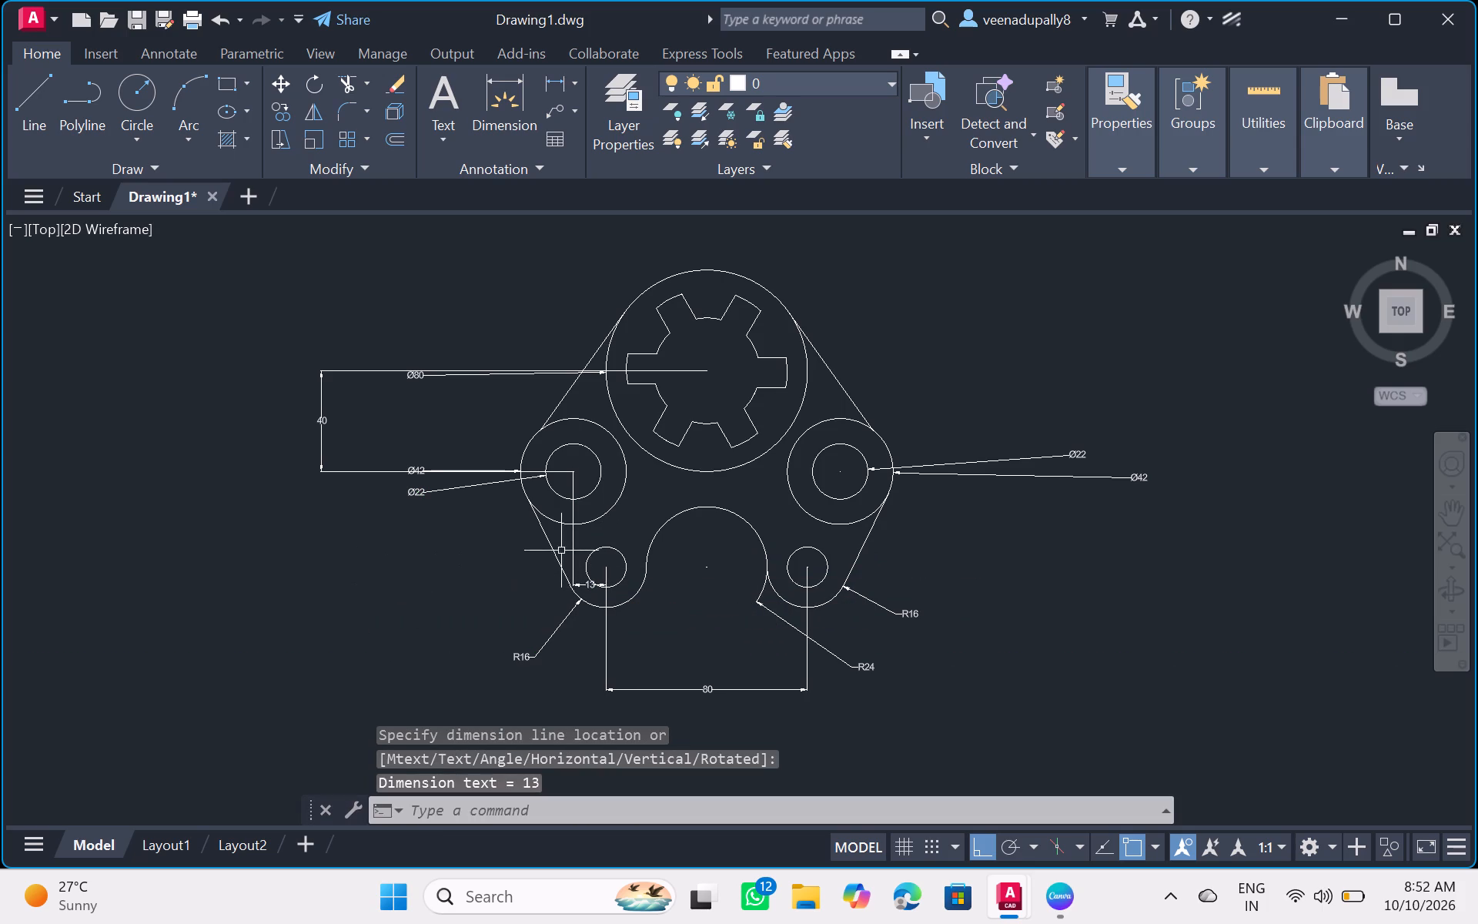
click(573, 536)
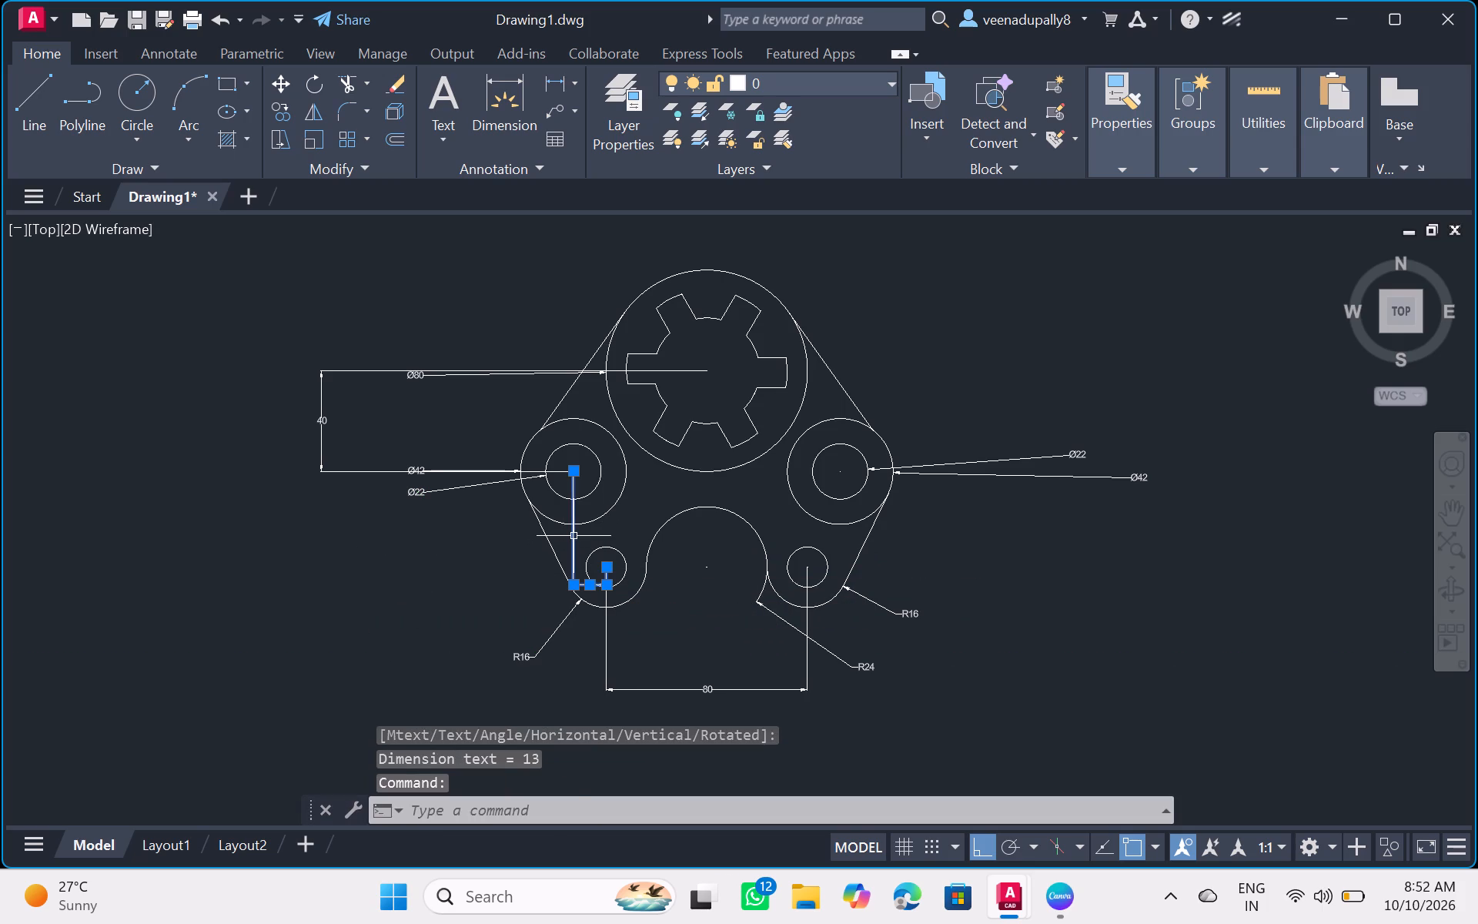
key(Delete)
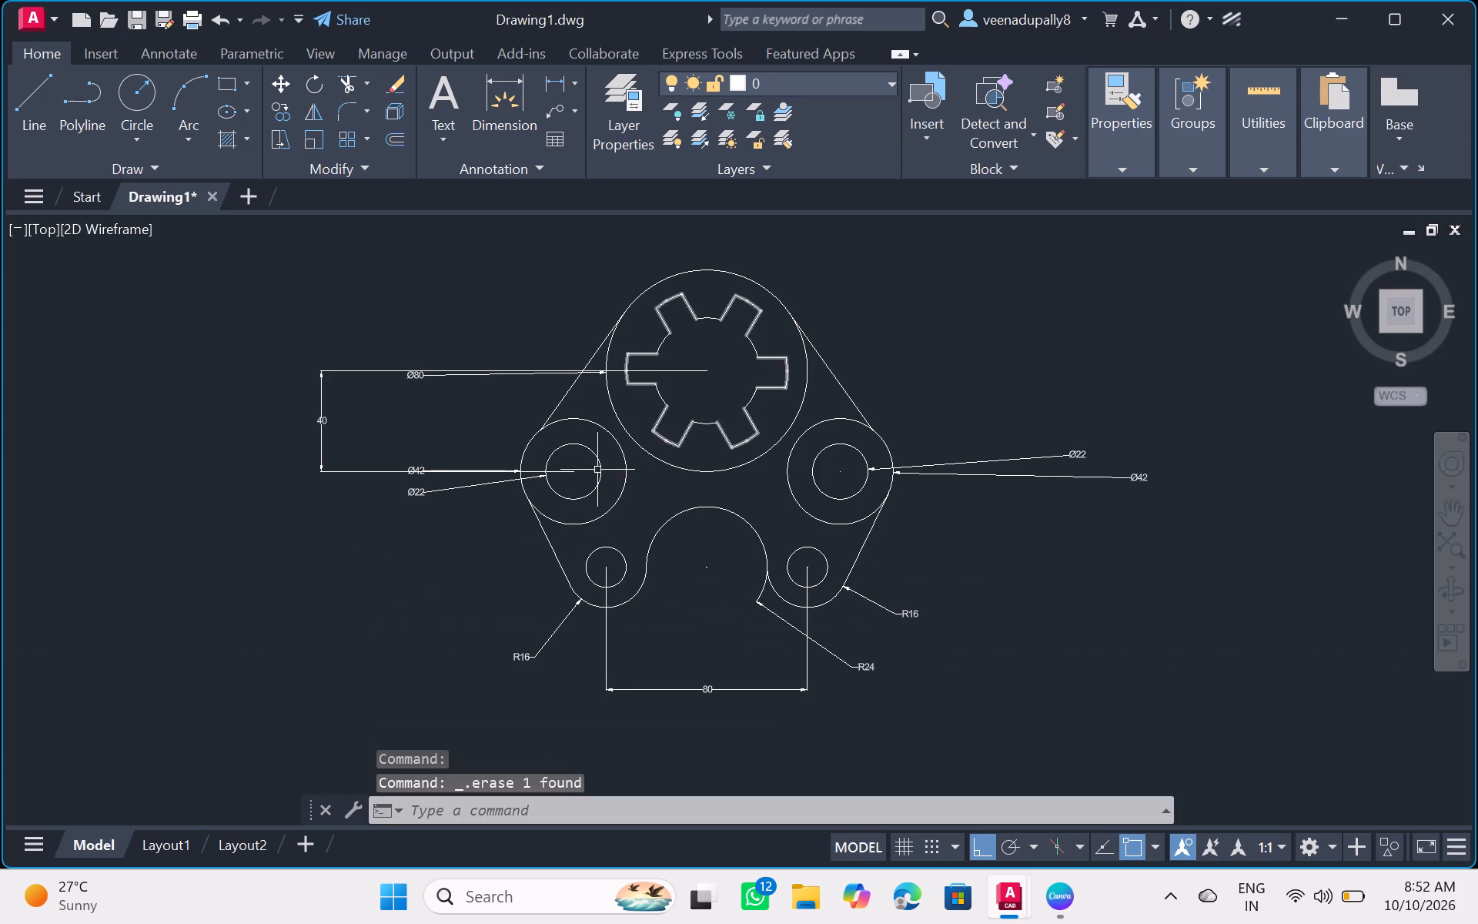
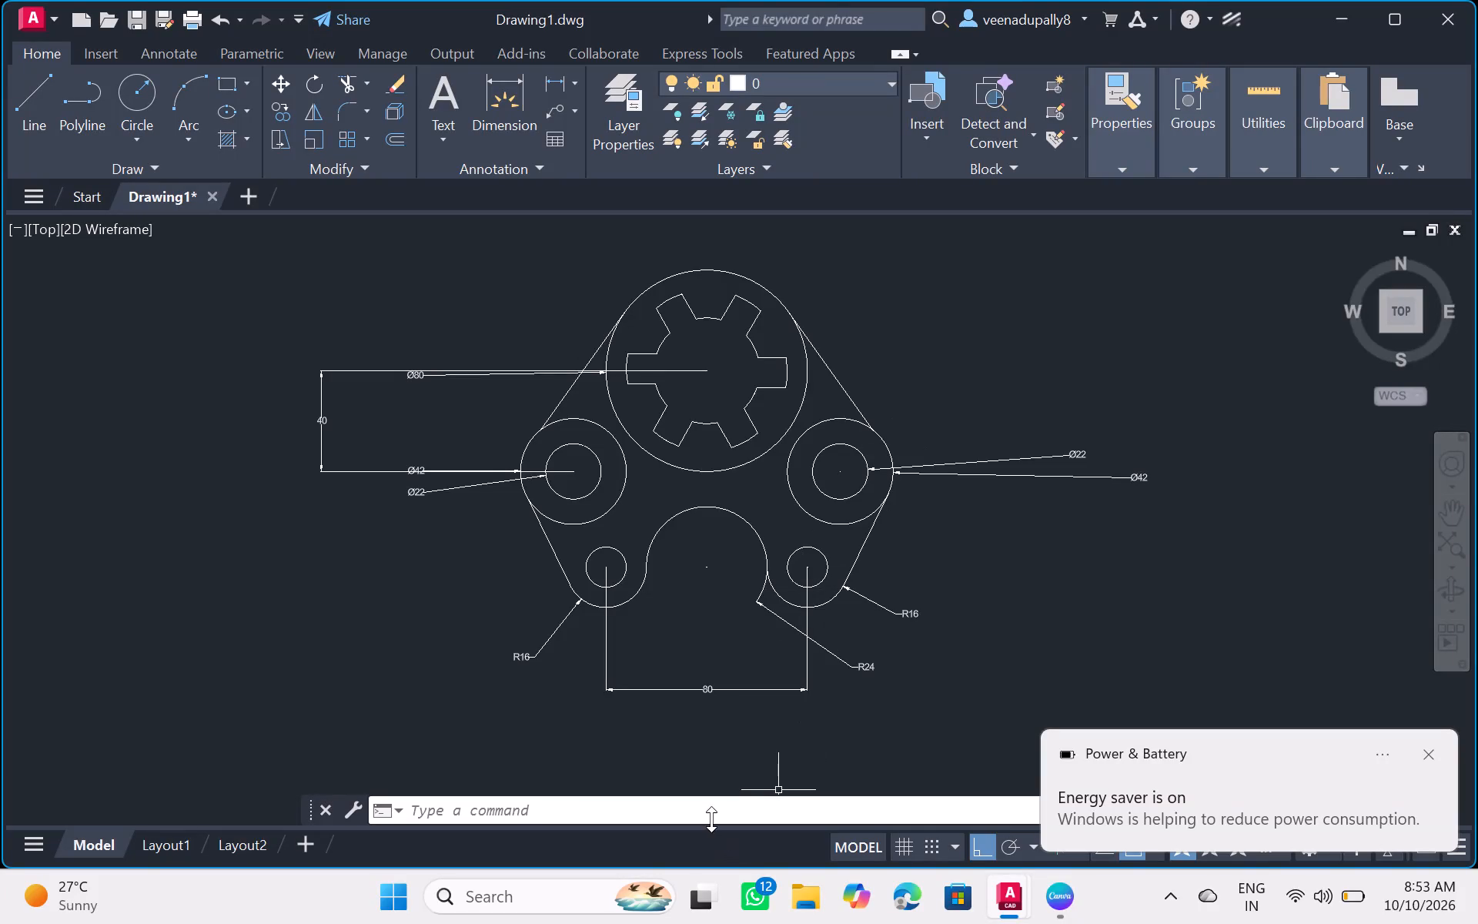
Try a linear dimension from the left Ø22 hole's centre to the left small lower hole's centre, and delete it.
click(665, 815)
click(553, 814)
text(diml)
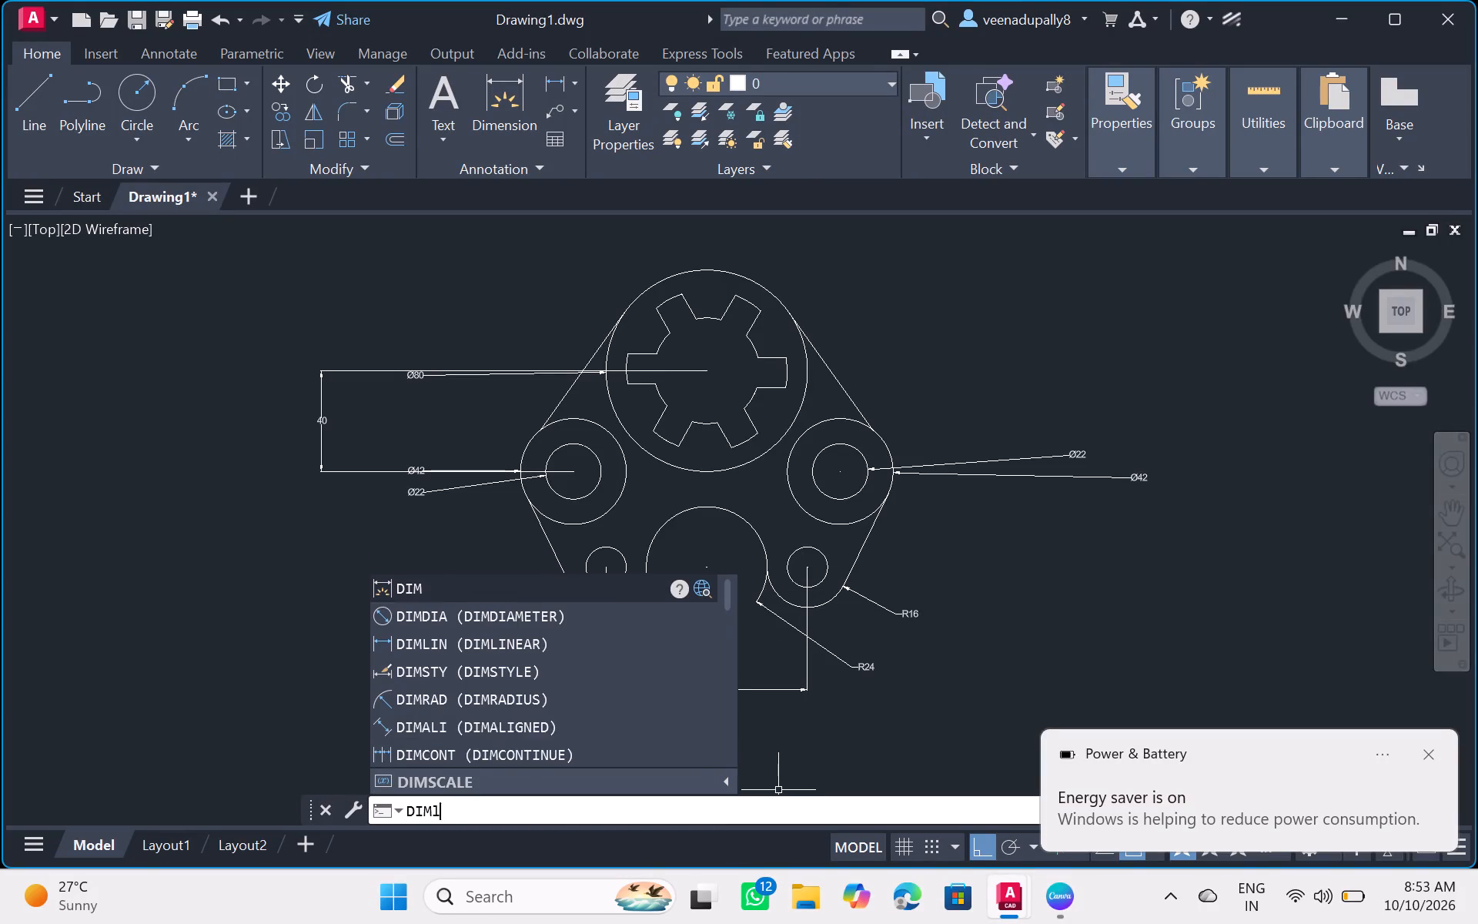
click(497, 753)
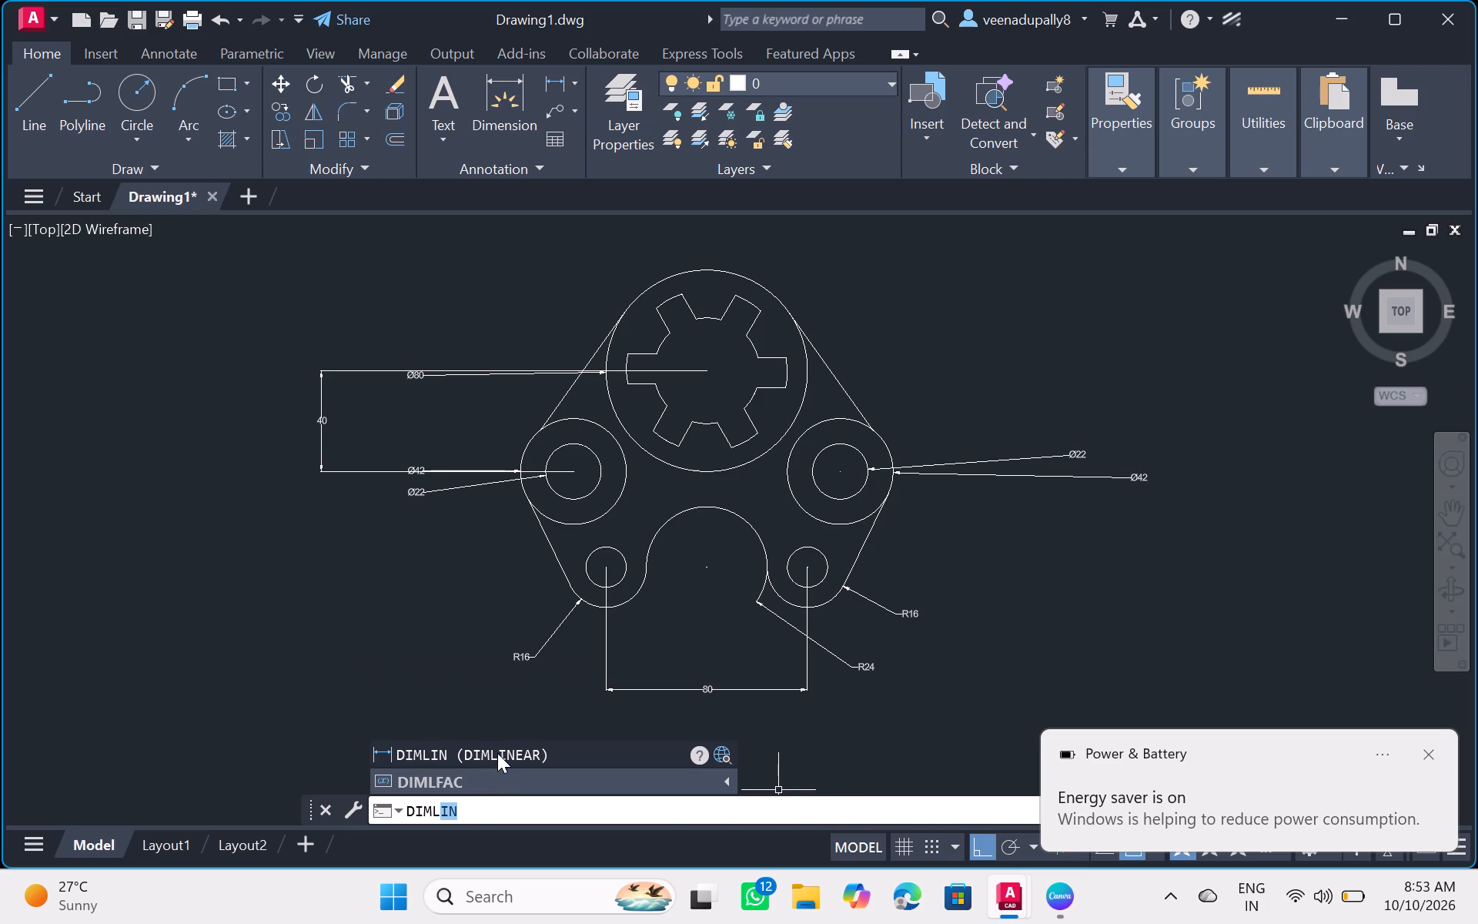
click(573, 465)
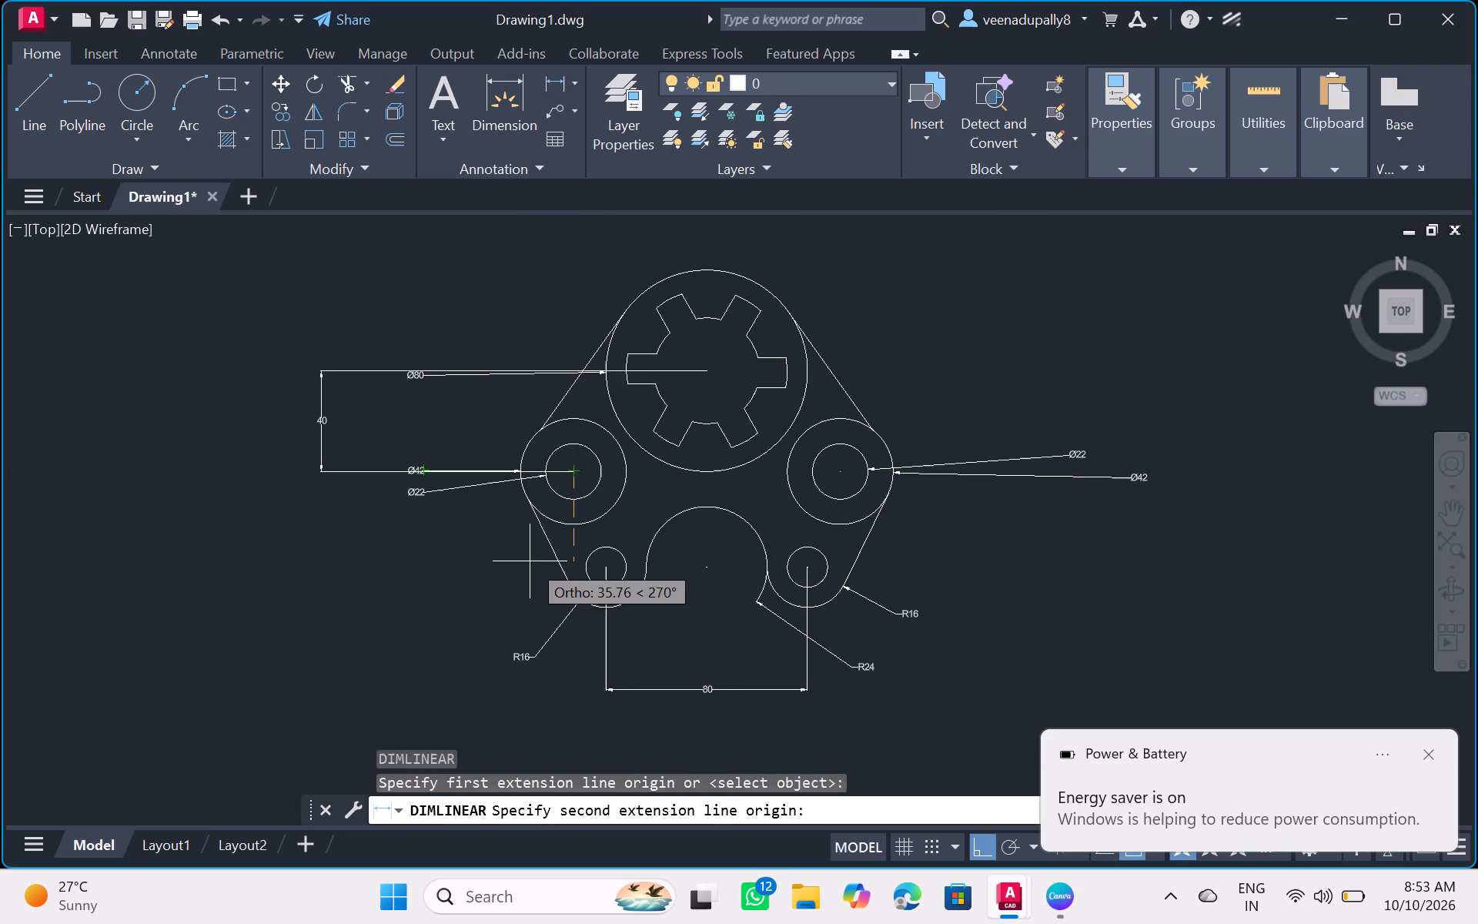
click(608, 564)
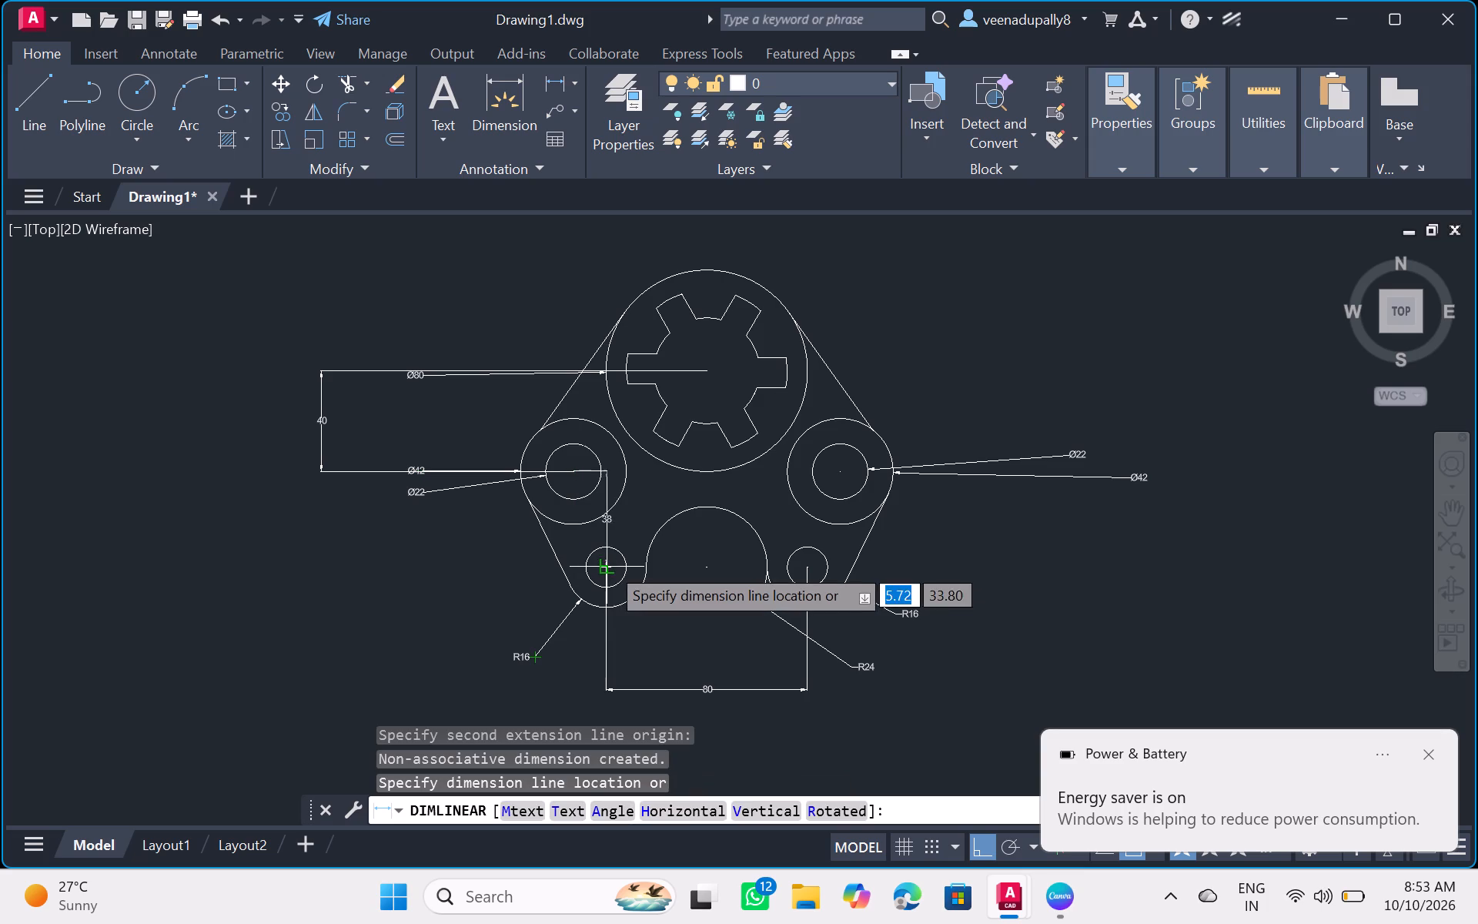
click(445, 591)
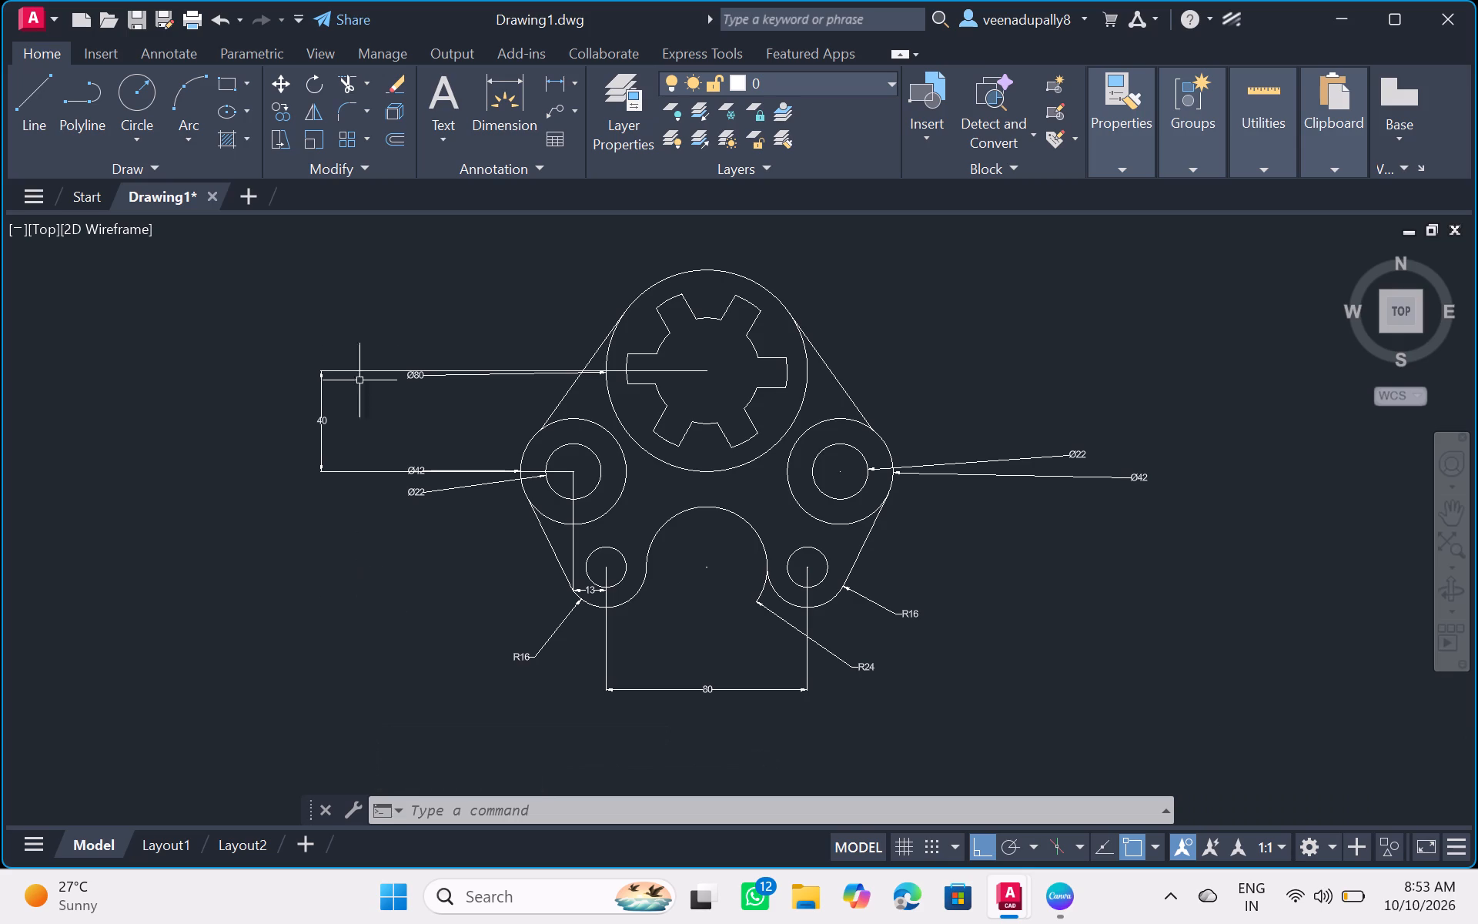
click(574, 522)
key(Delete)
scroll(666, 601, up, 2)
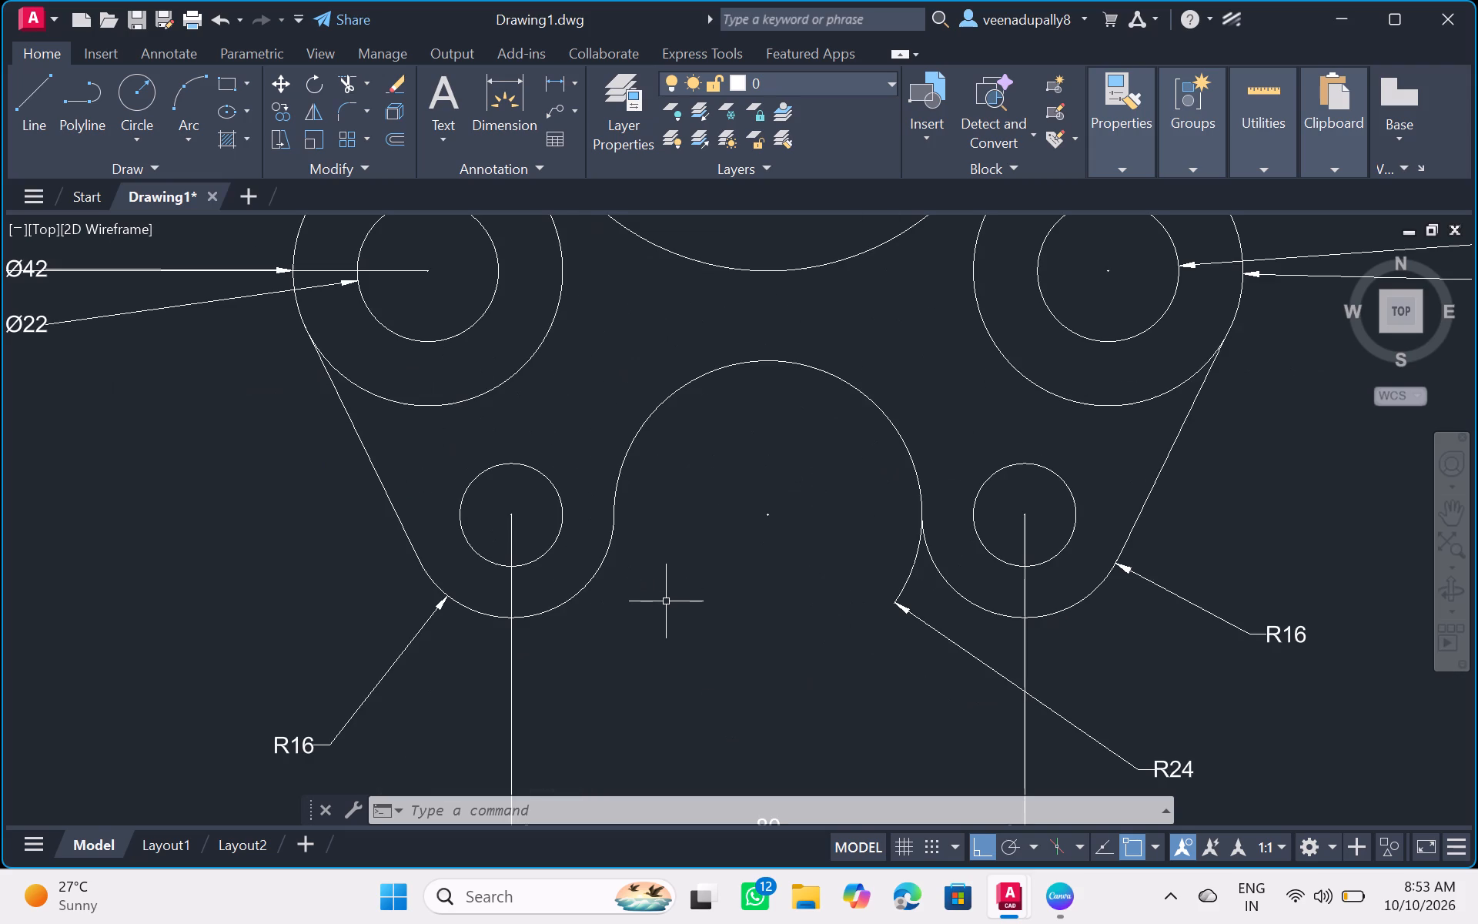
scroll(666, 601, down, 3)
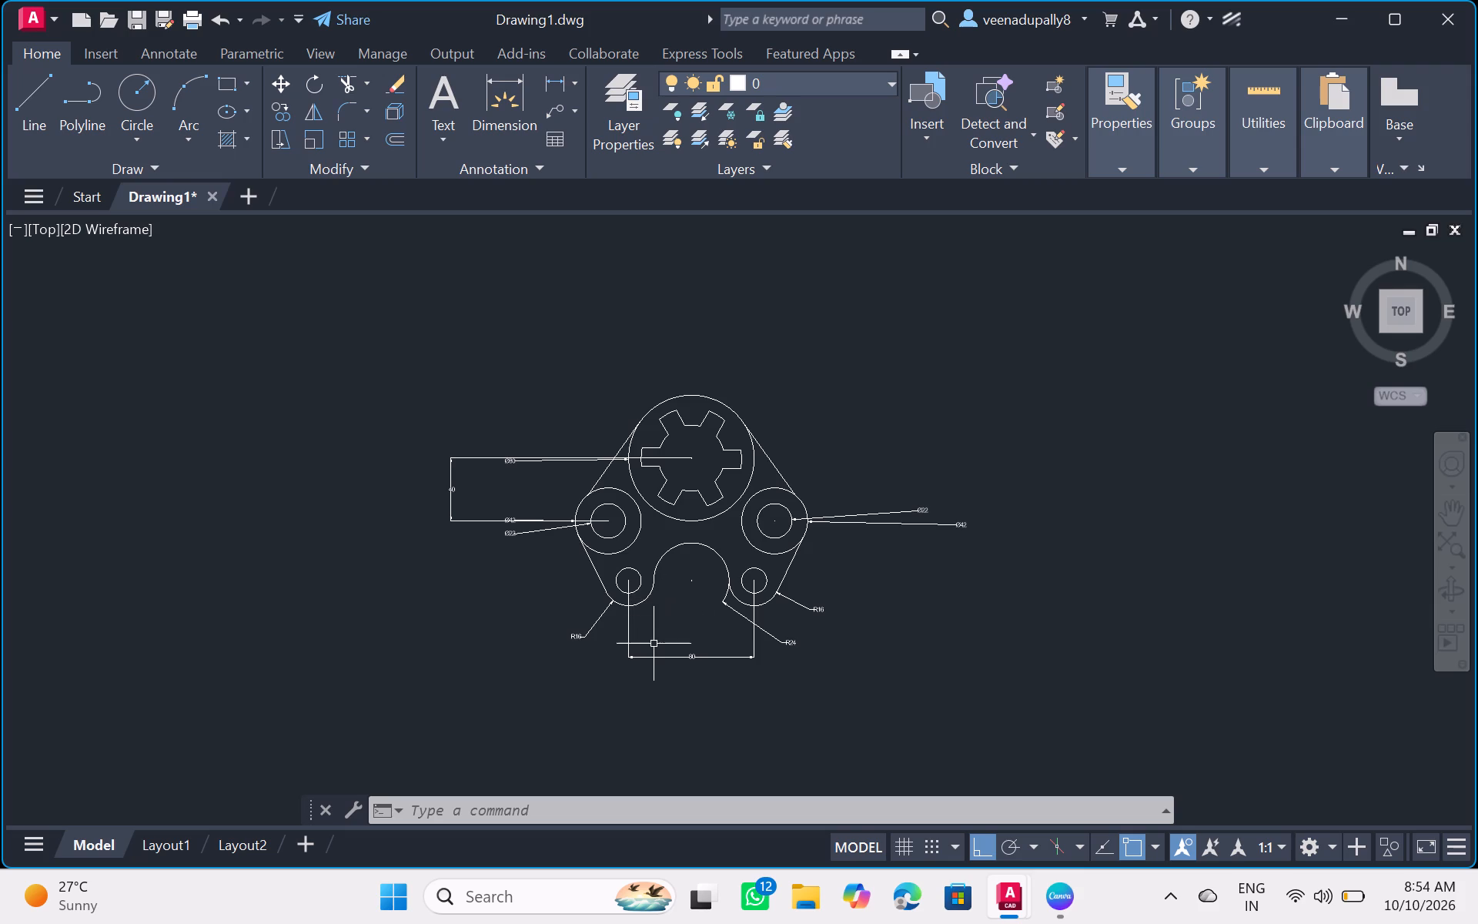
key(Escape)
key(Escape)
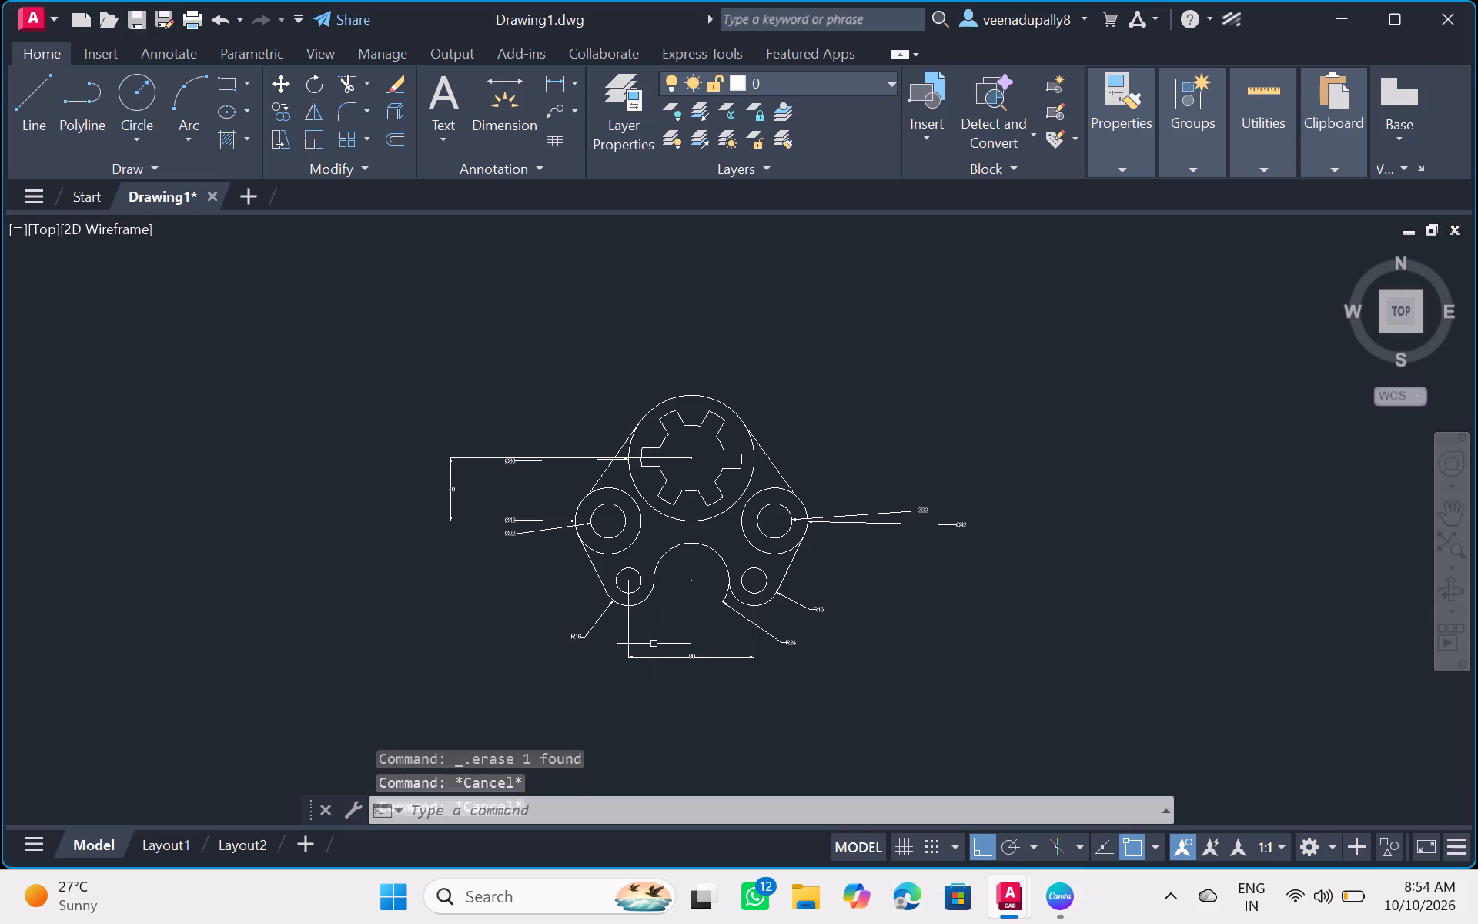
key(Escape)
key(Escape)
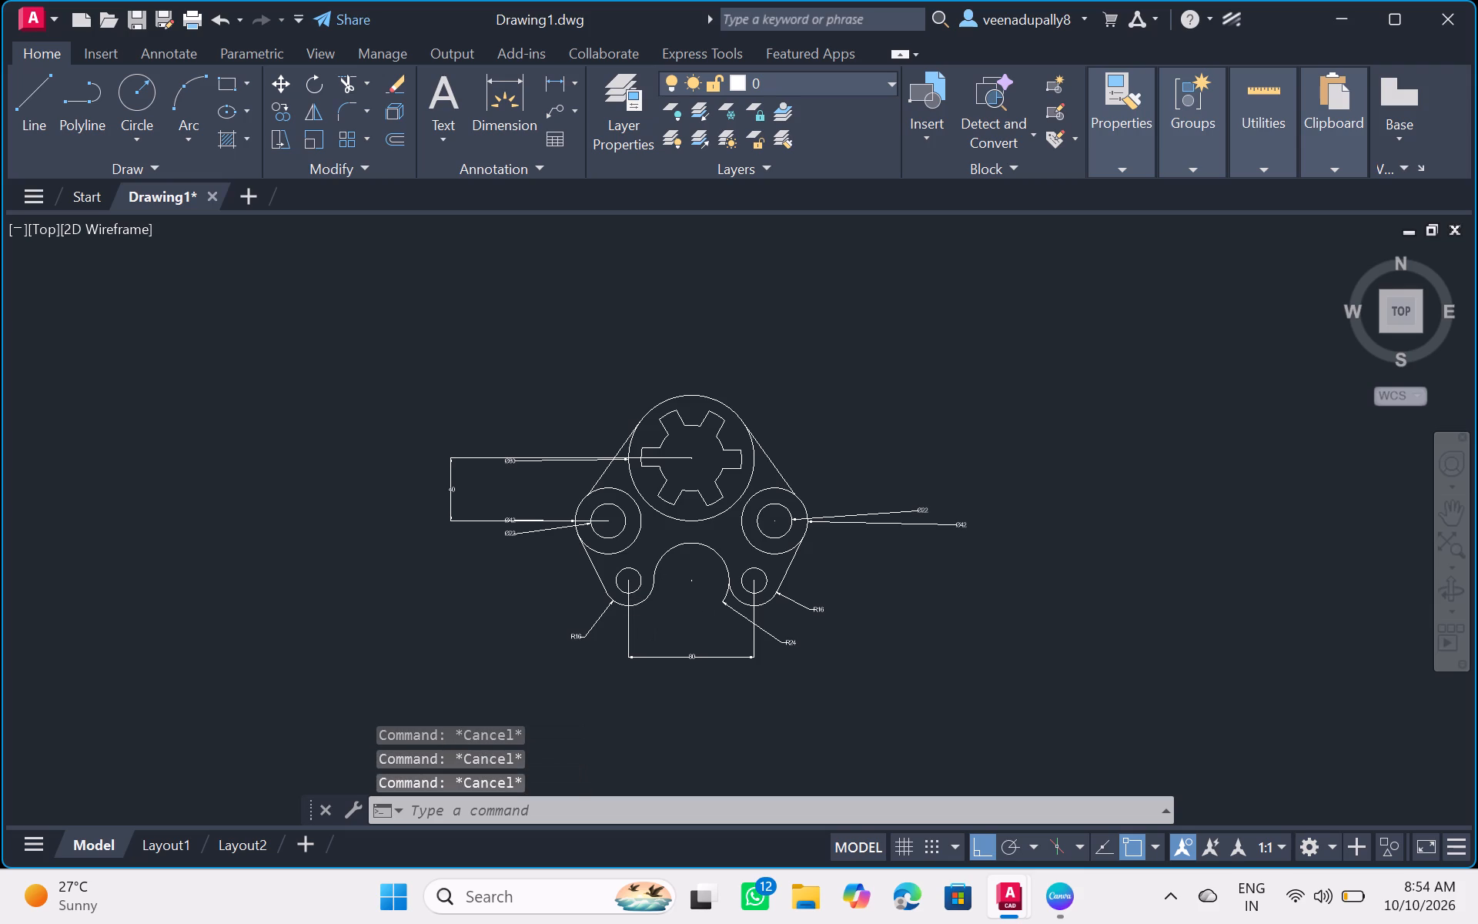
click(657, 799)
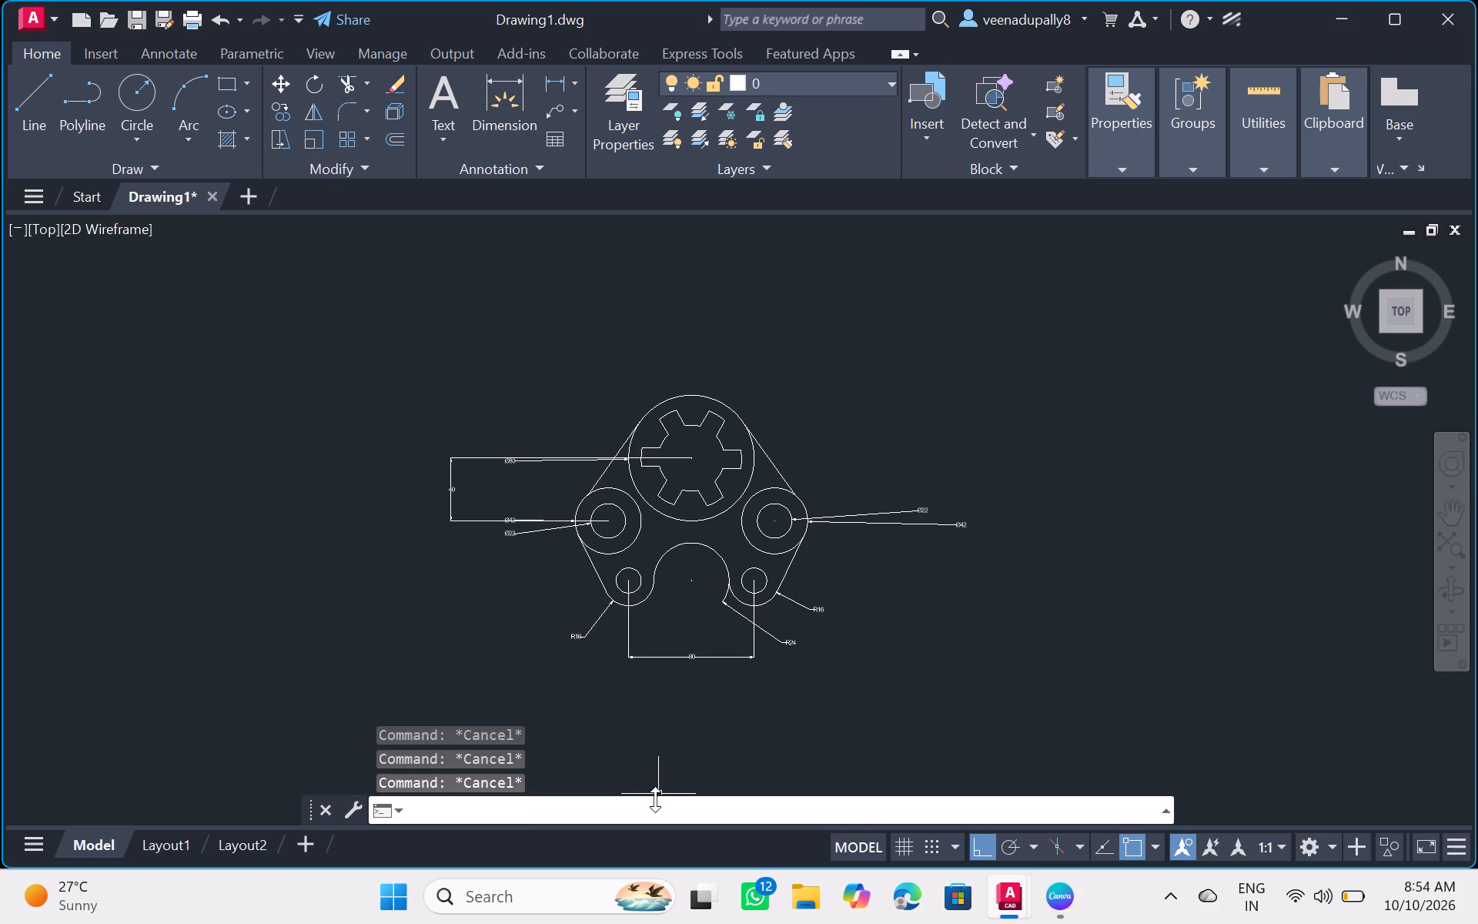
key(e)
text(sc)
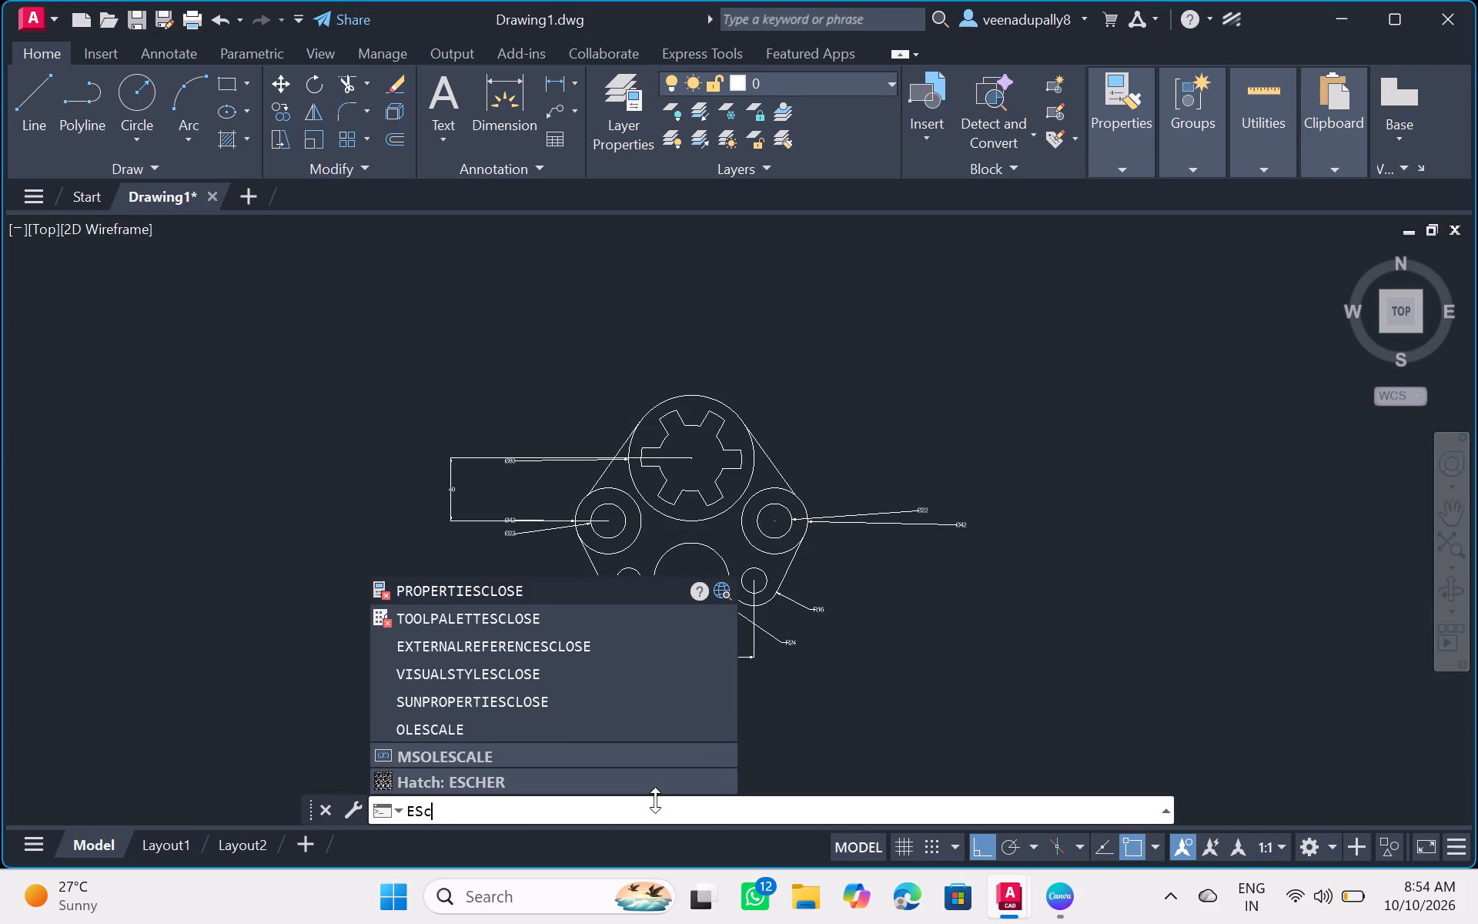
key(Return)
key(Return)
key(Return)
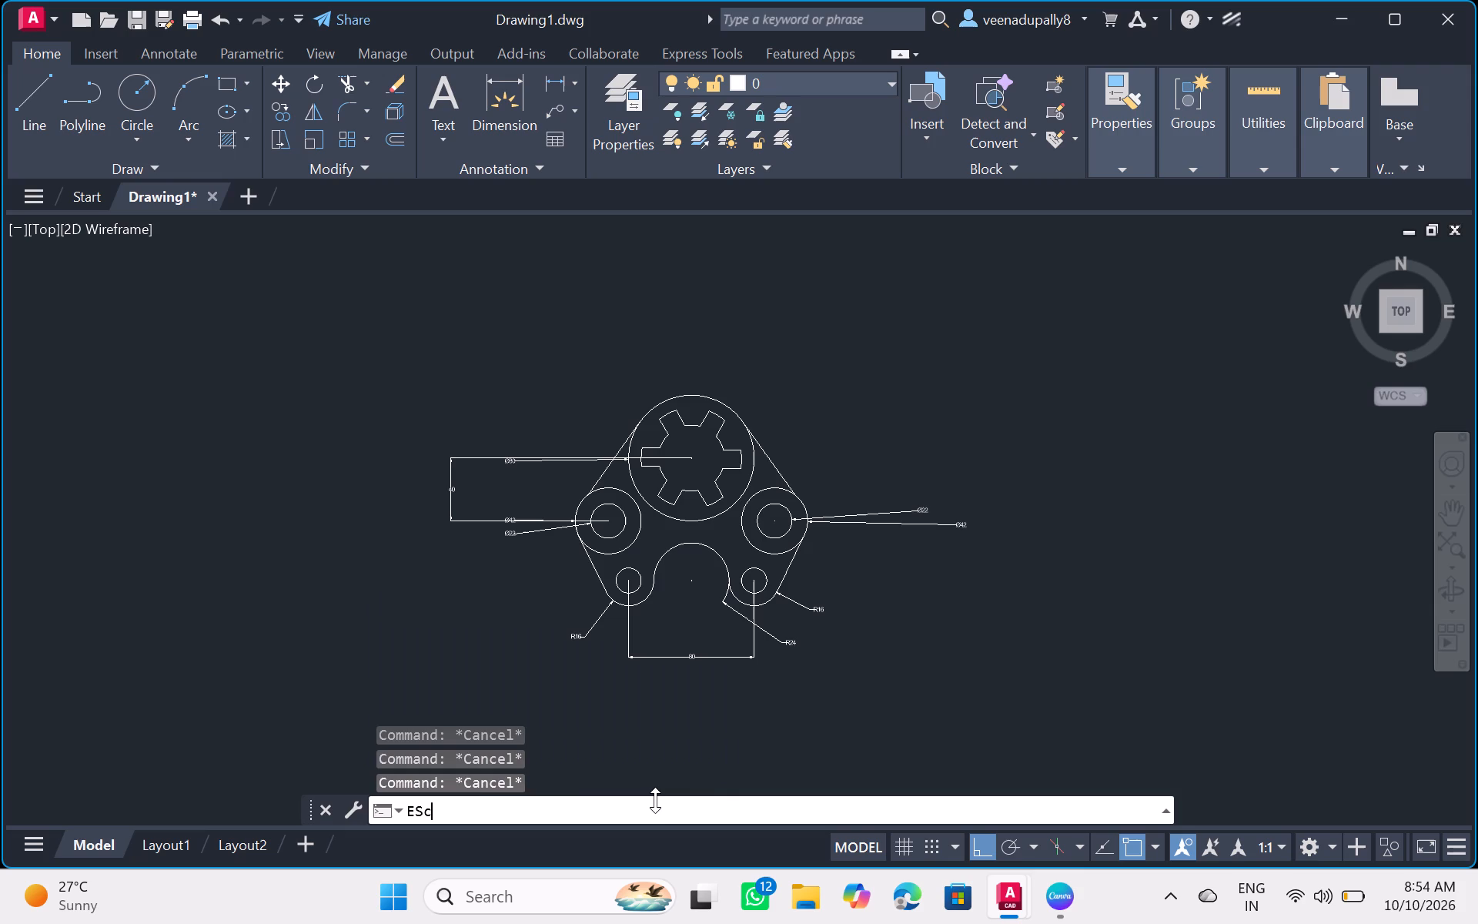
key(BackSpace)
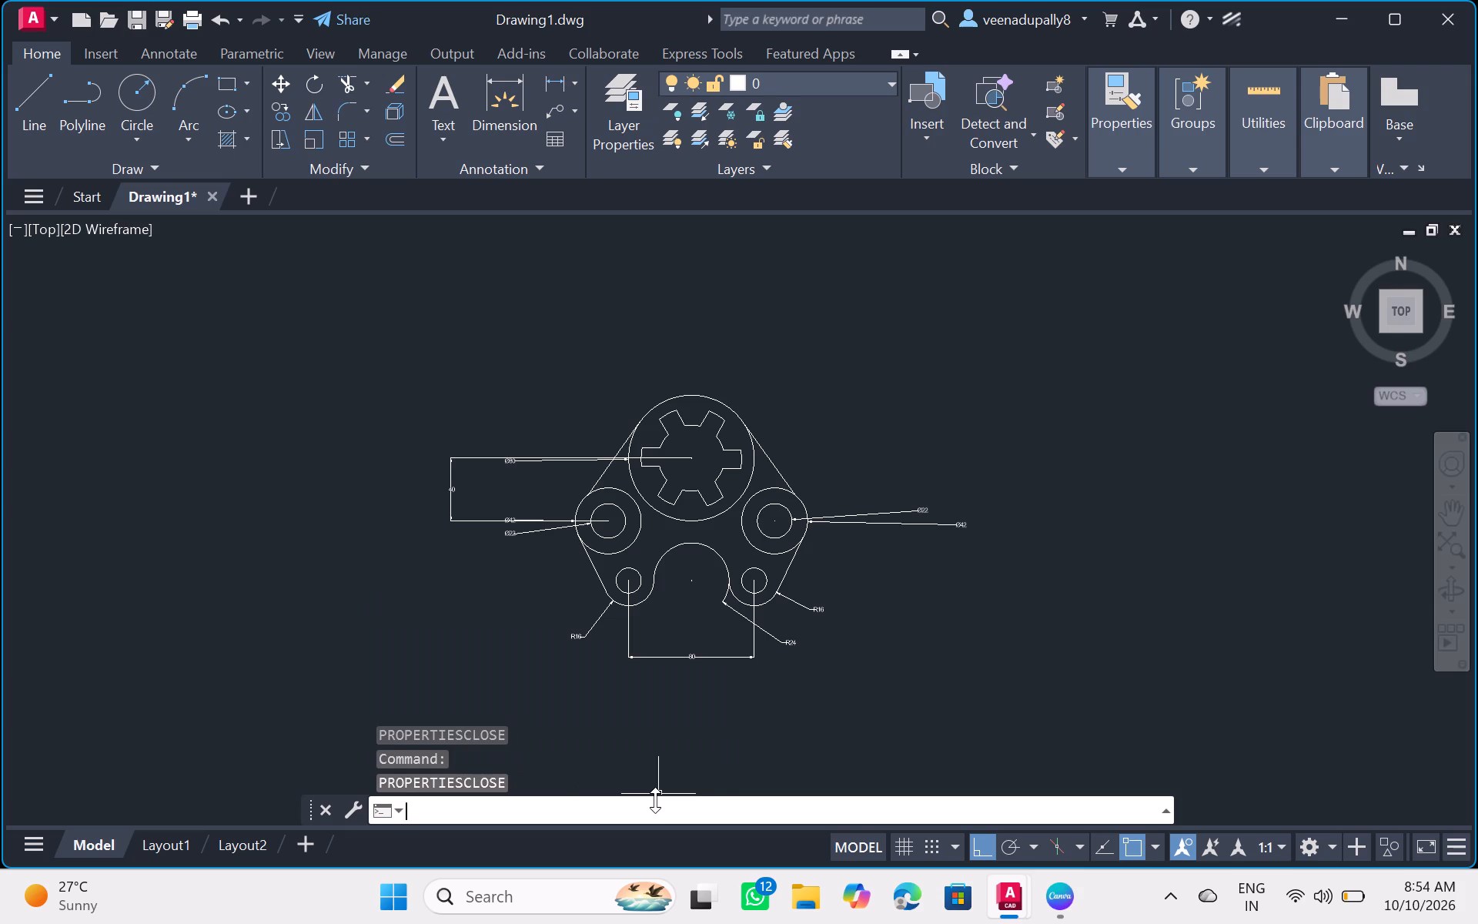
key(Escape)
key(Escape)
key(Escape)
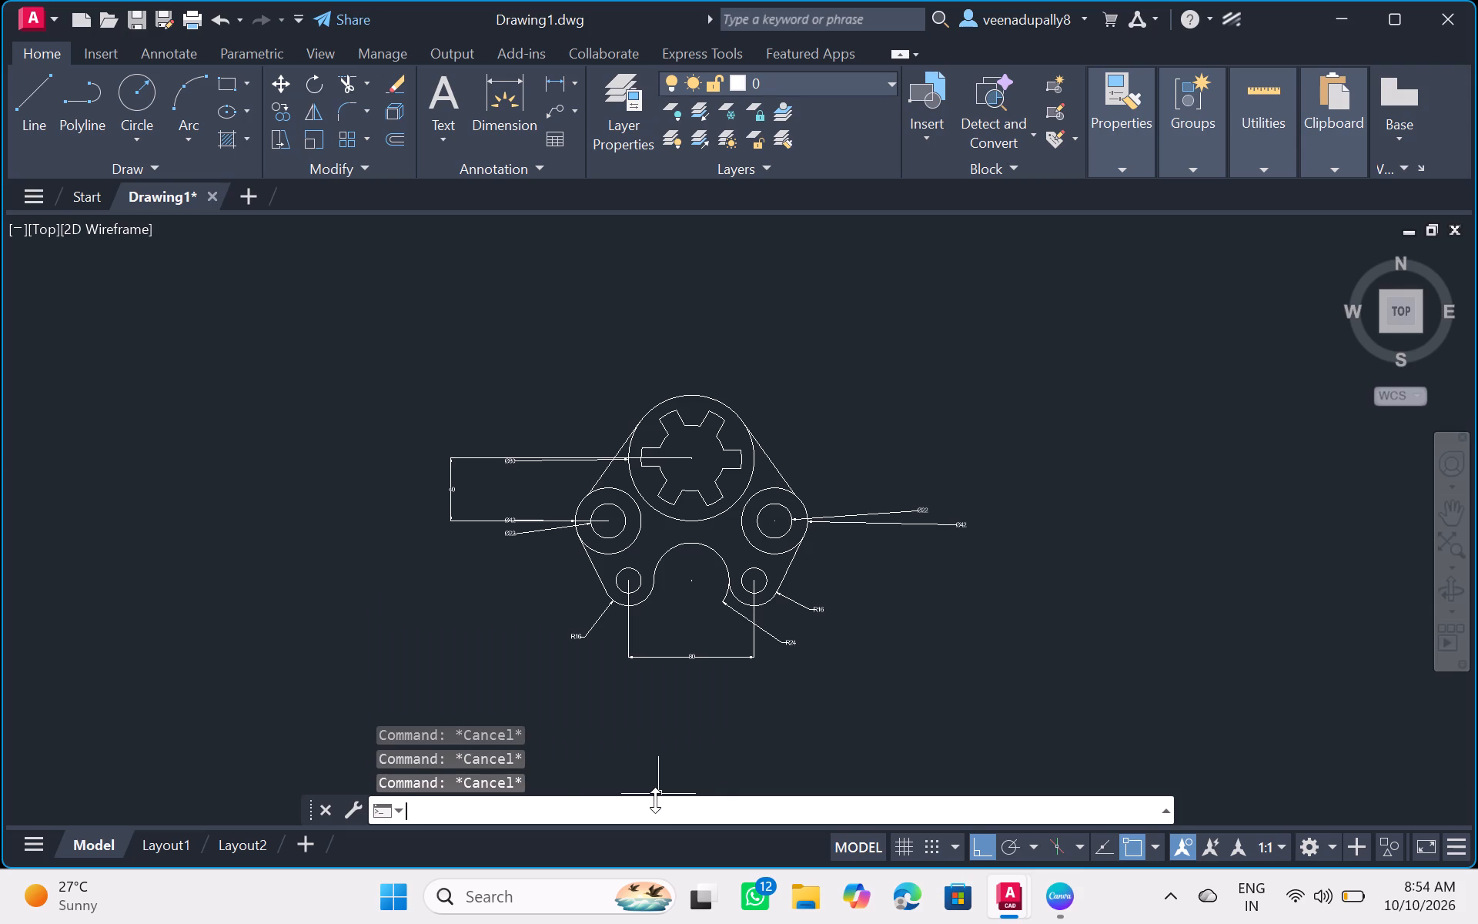
Move the Ø80 dimension's text up about 17 mm, above the extension line of the vertical 40 dimension.
key(z)
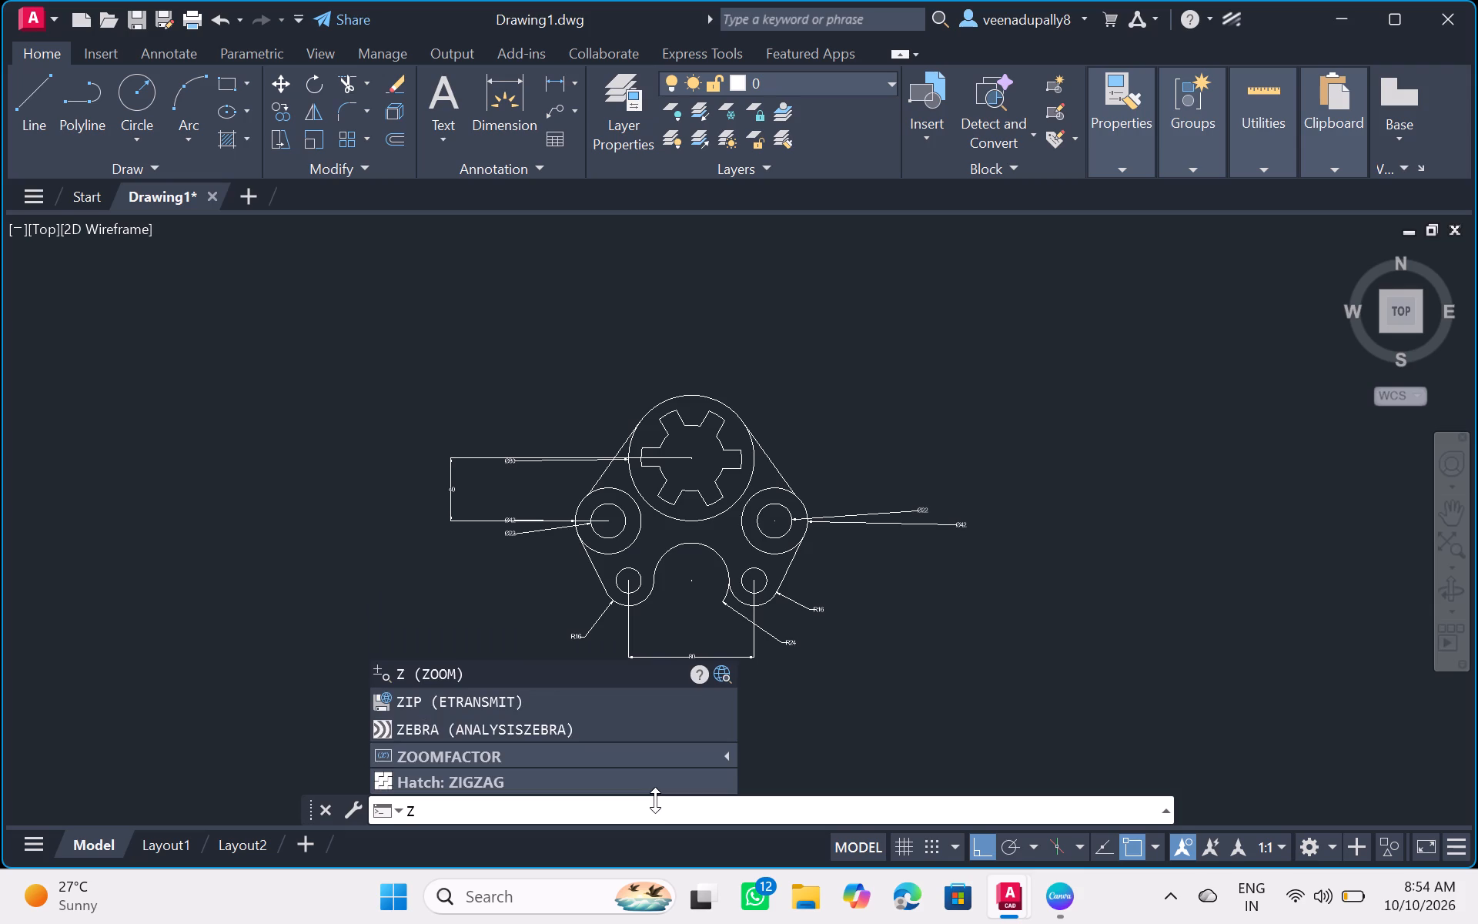
key(Return)
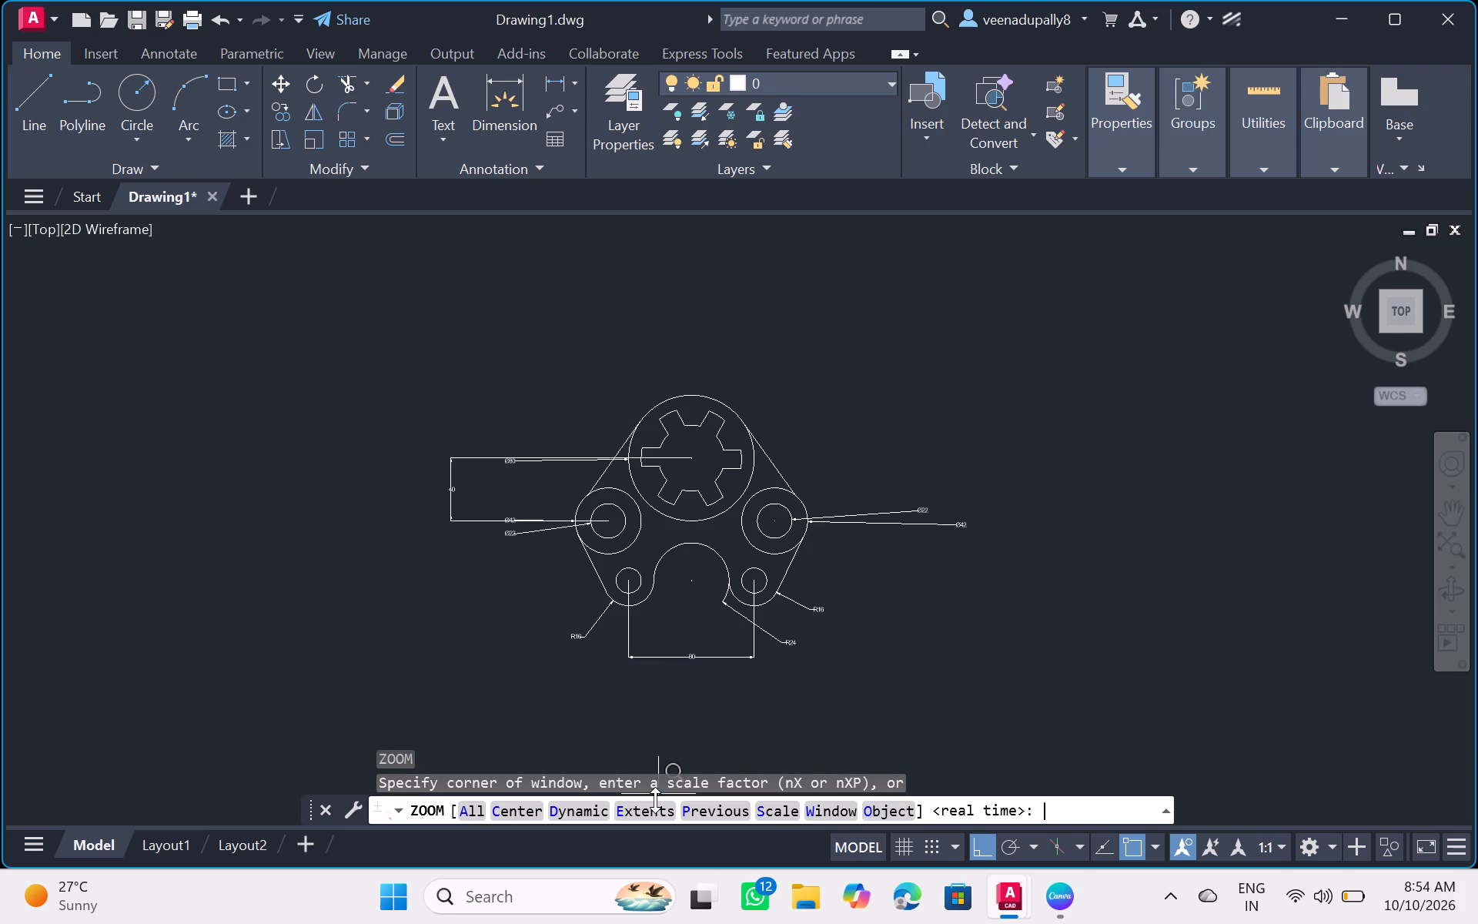
key(e)
key(Return)
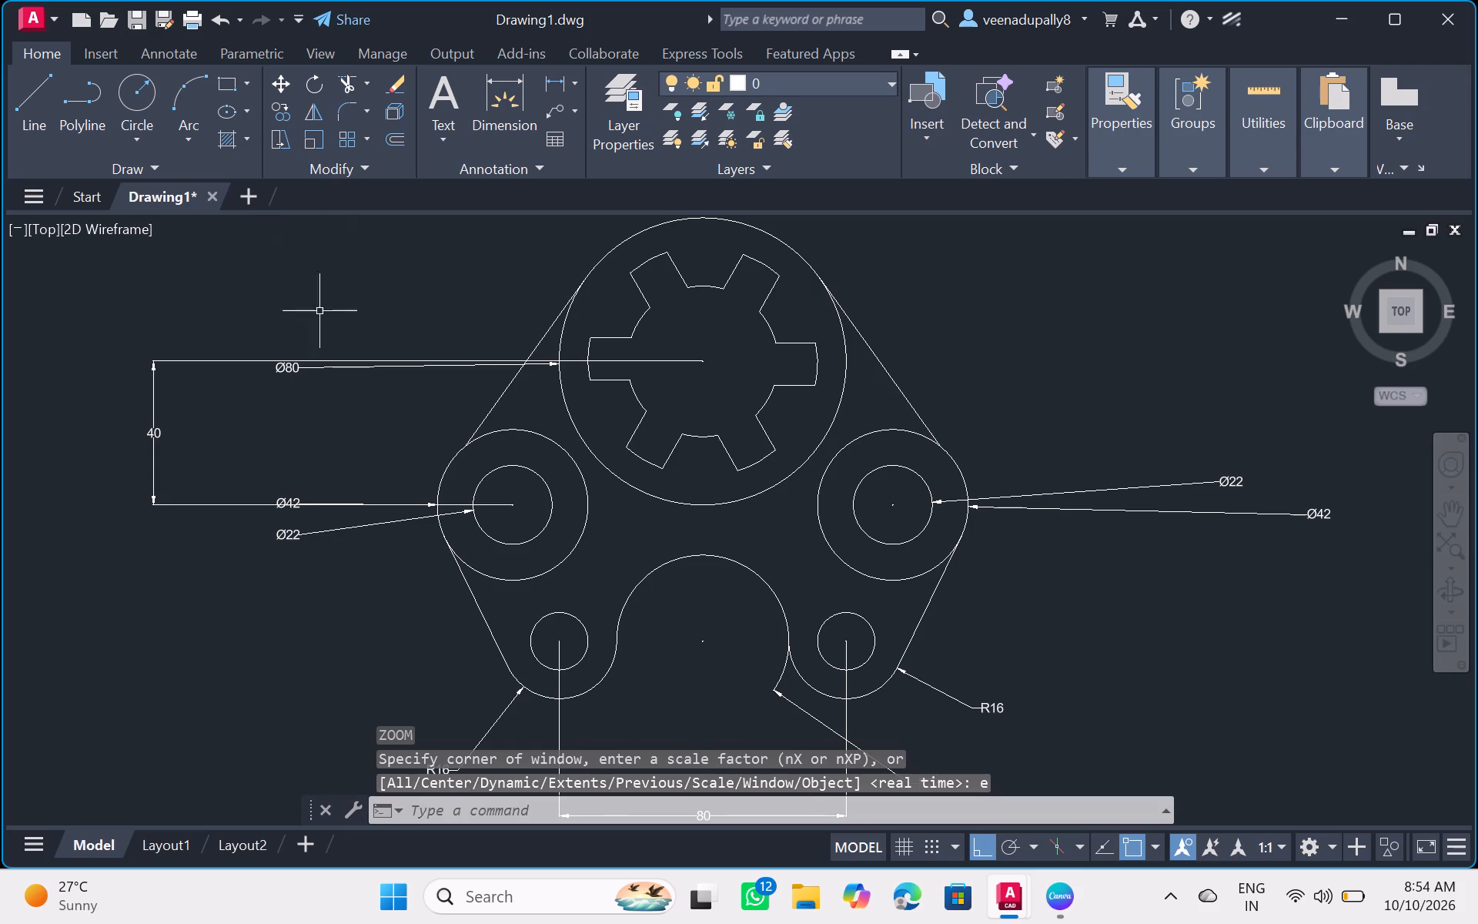
click(334, 367)
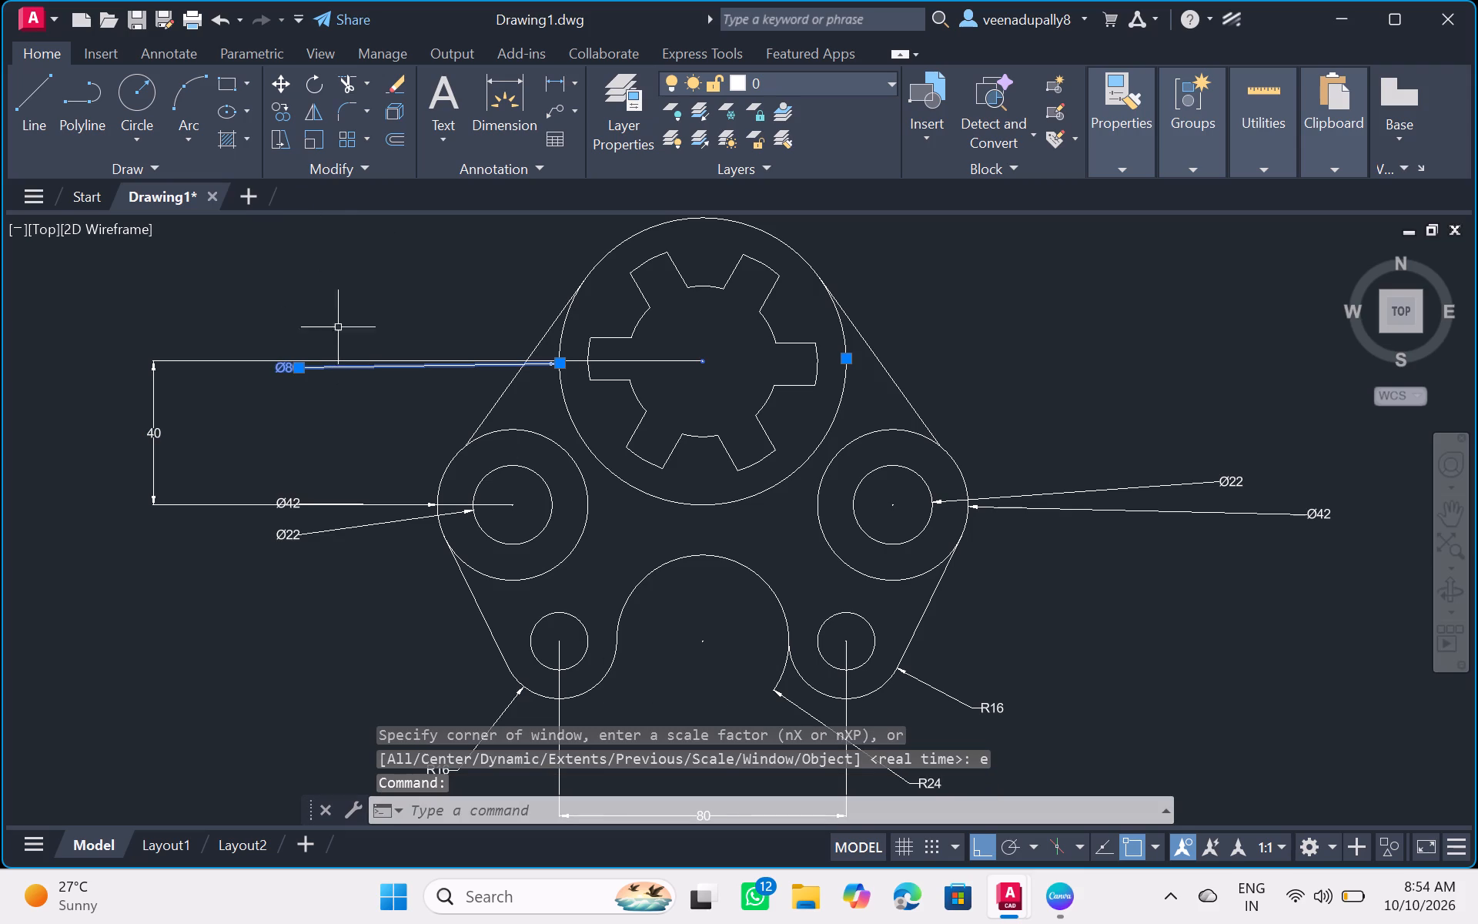
drag(296, 366, 320, 306)
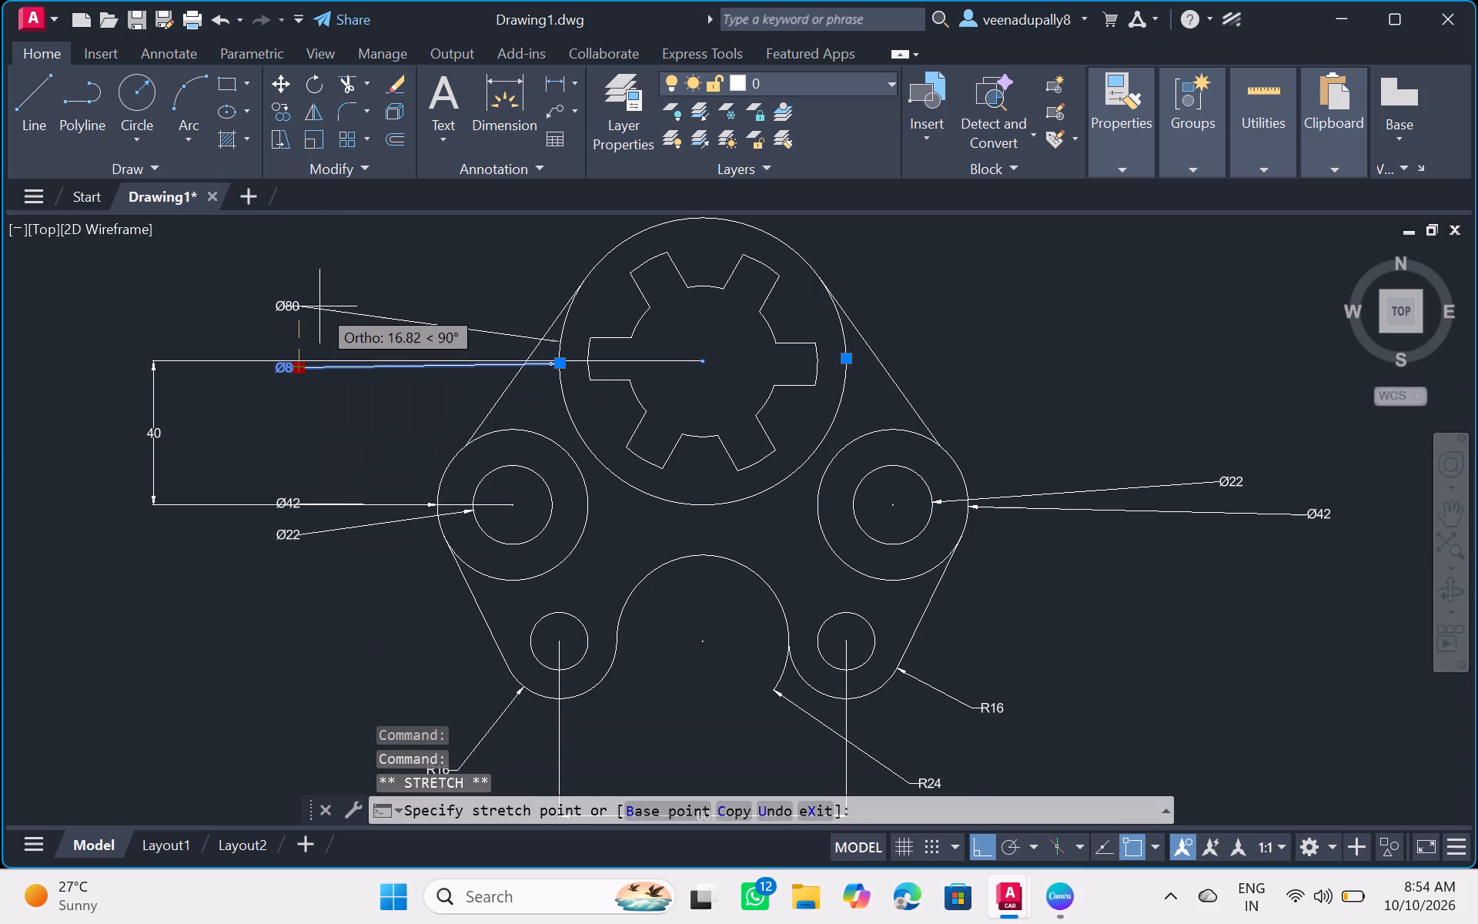
drag(320, 306, 321, 306)
click(321, 306)
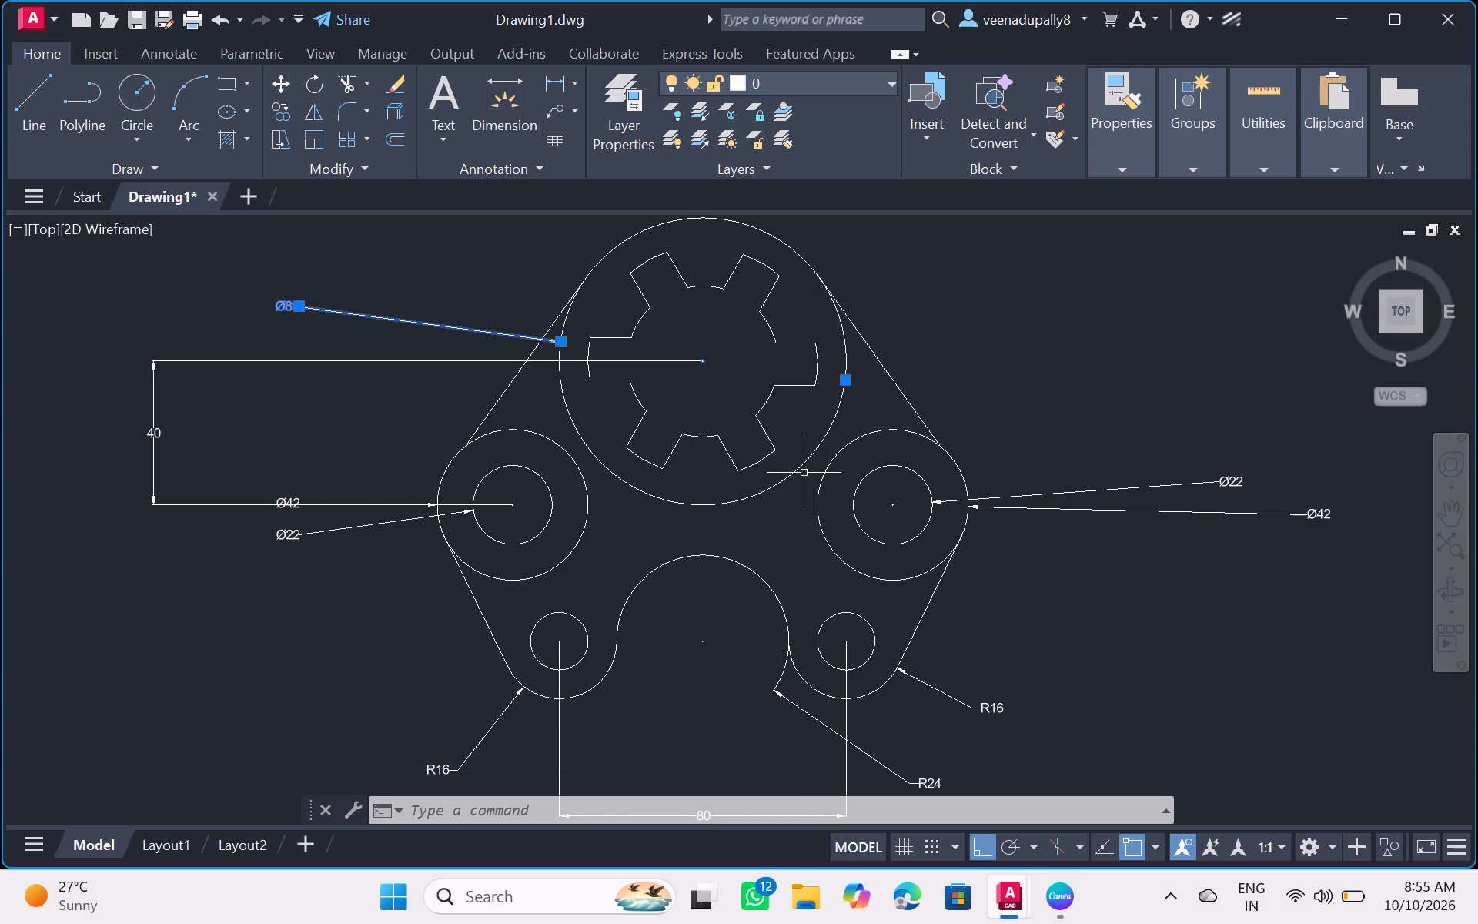
Move the left Ø22 dimension's text straight down, farther from the Ø42 text, and clear the selection.
click(348, 527)
drag(300, 537, 300, 544)
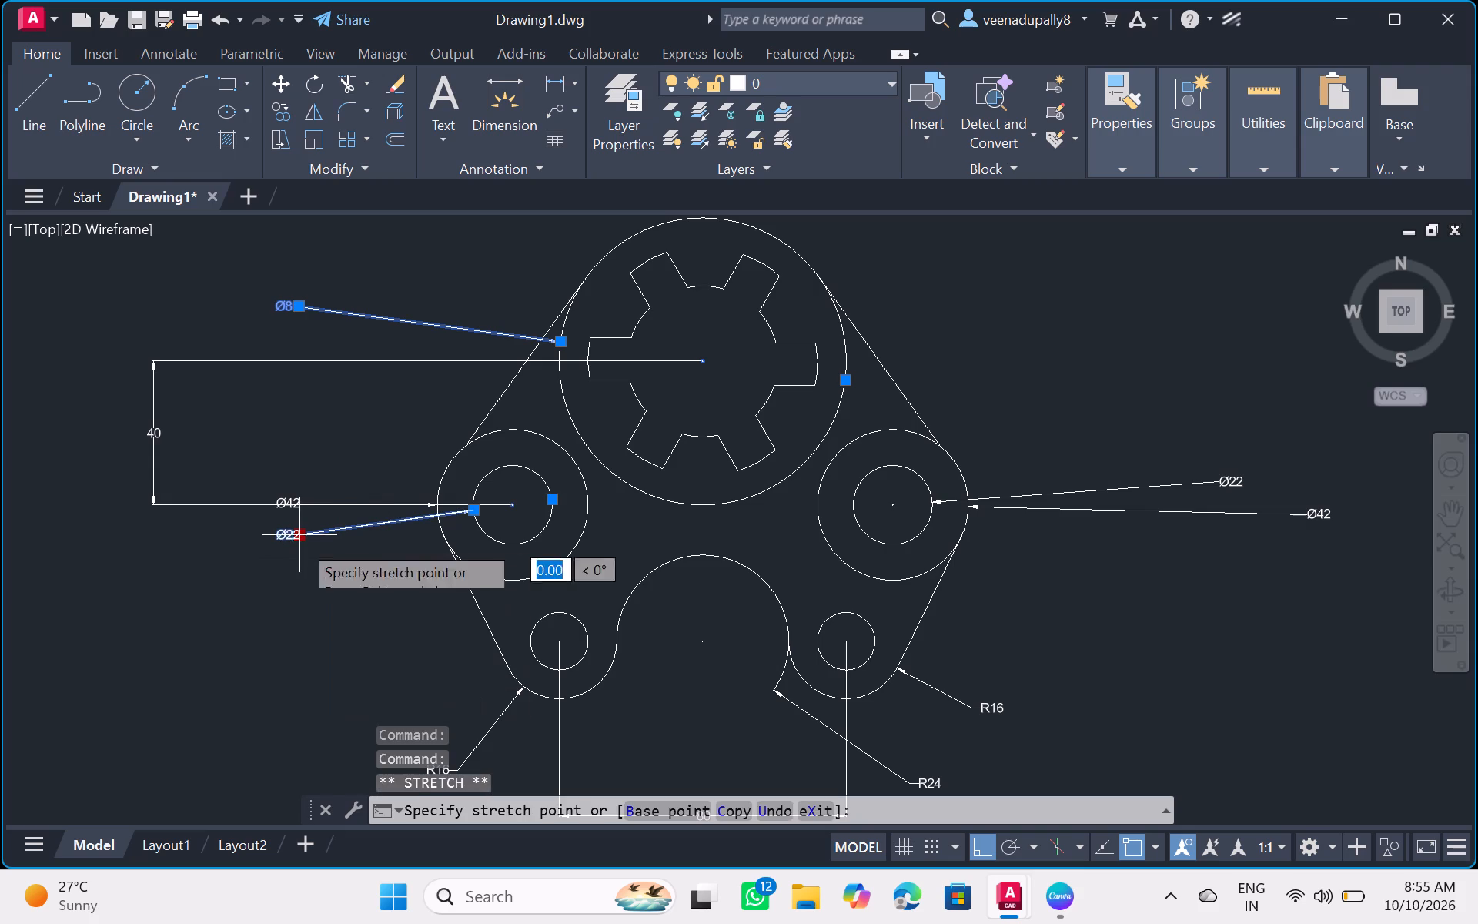
drag(300, 544, 301, 561)
click(301, 561)
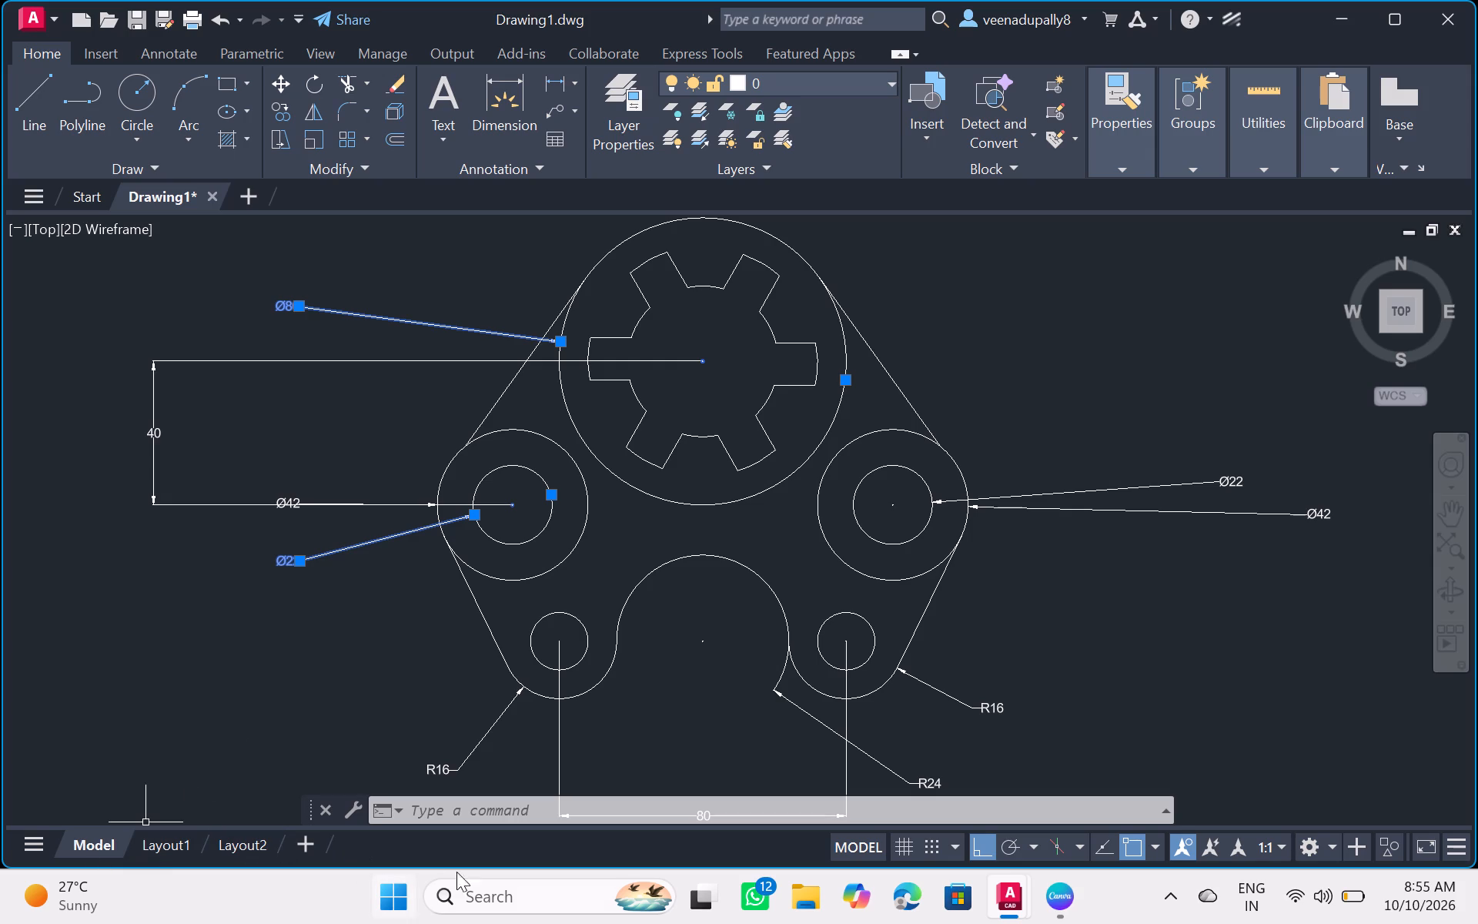
click(496, 804)
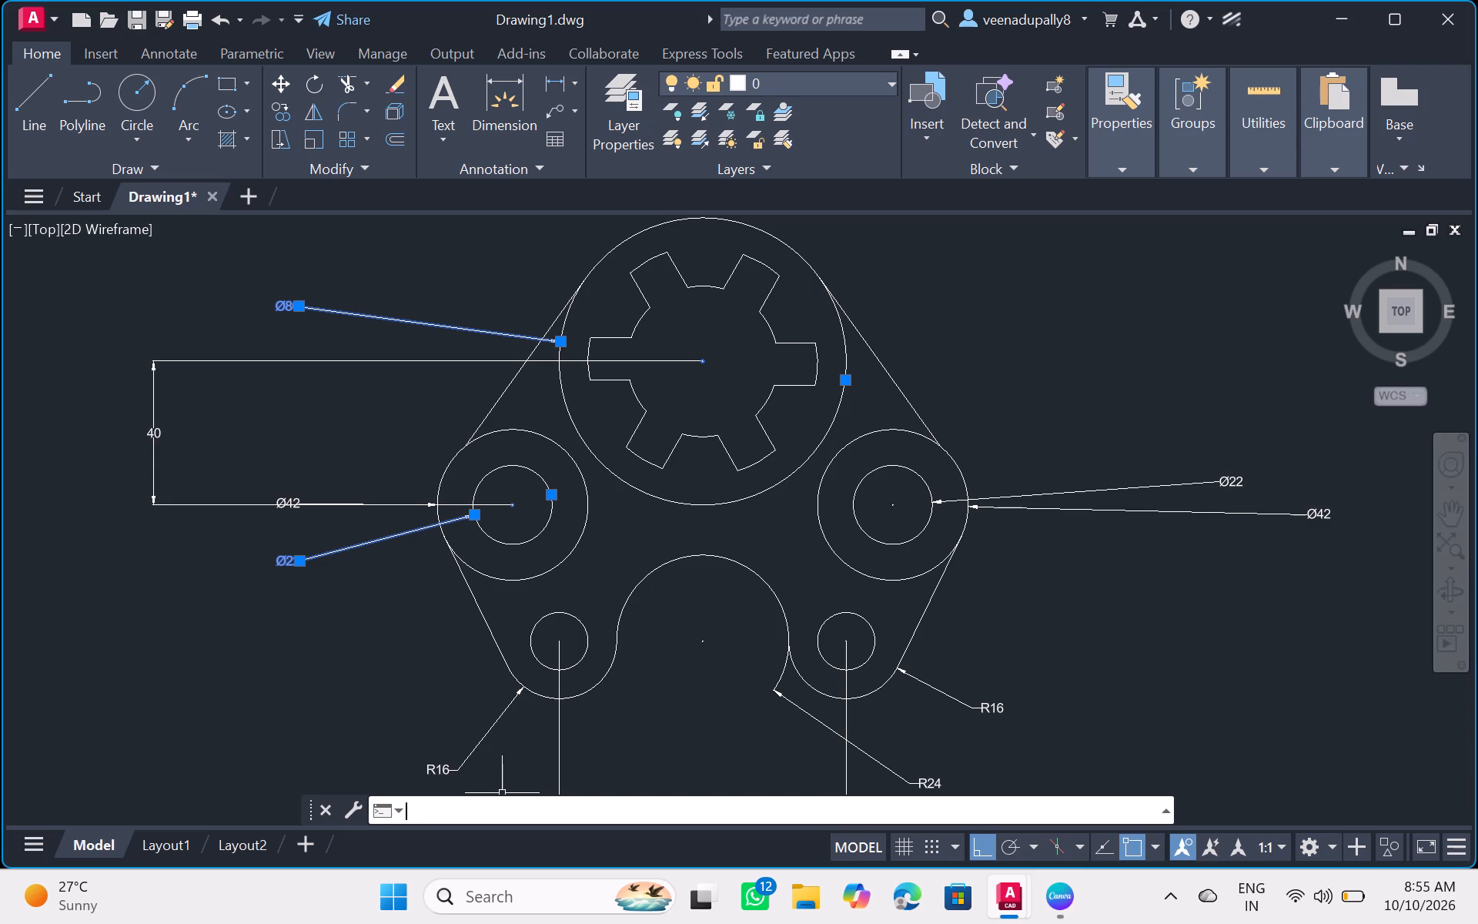
key(Escape)
key(Escape)
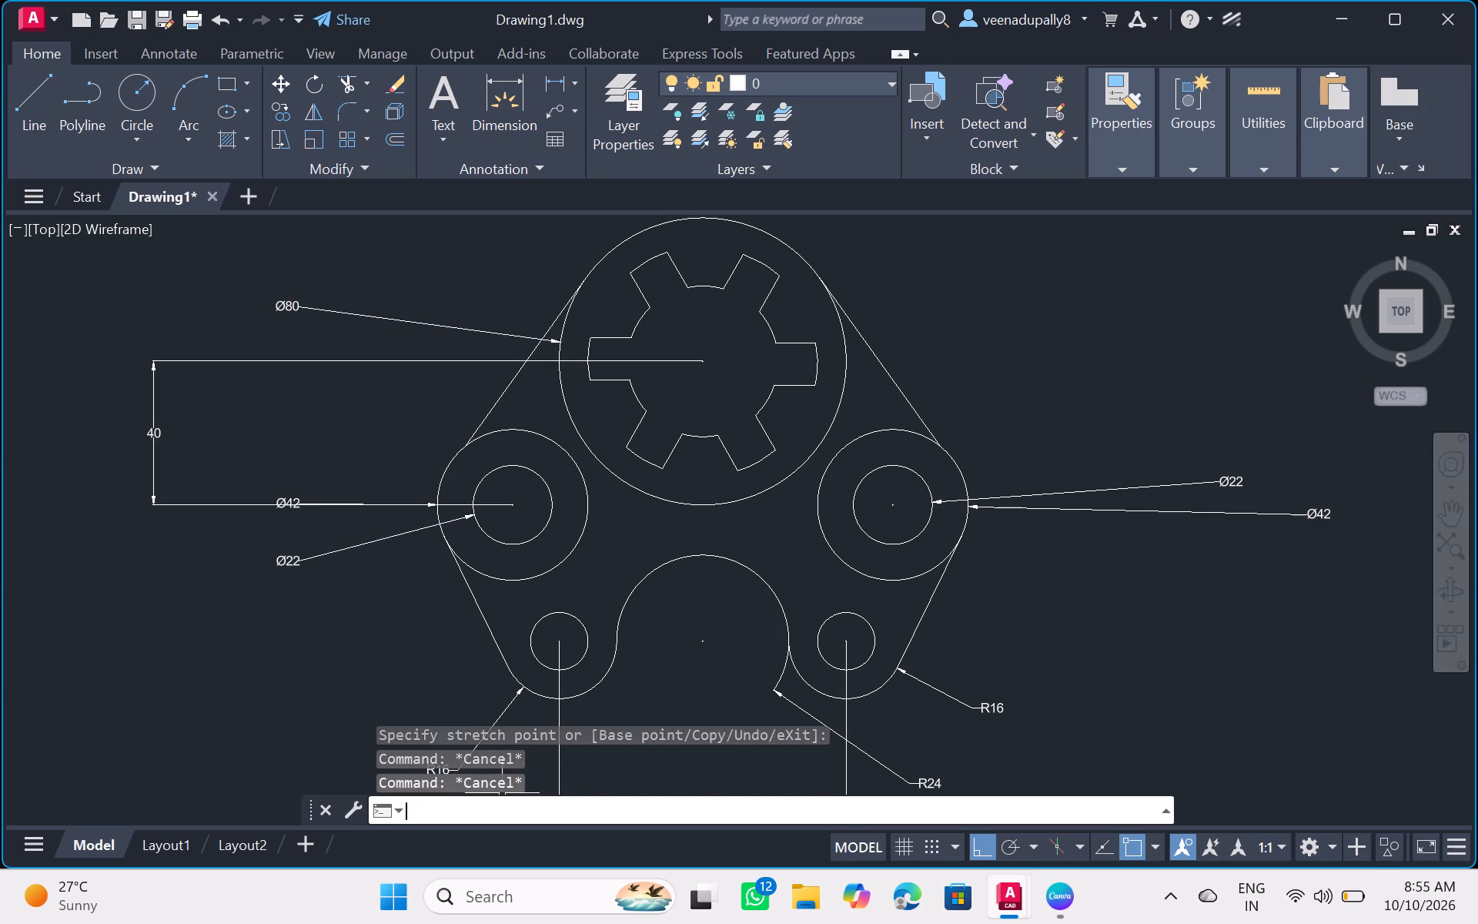
key(Escape)
key(Escape)
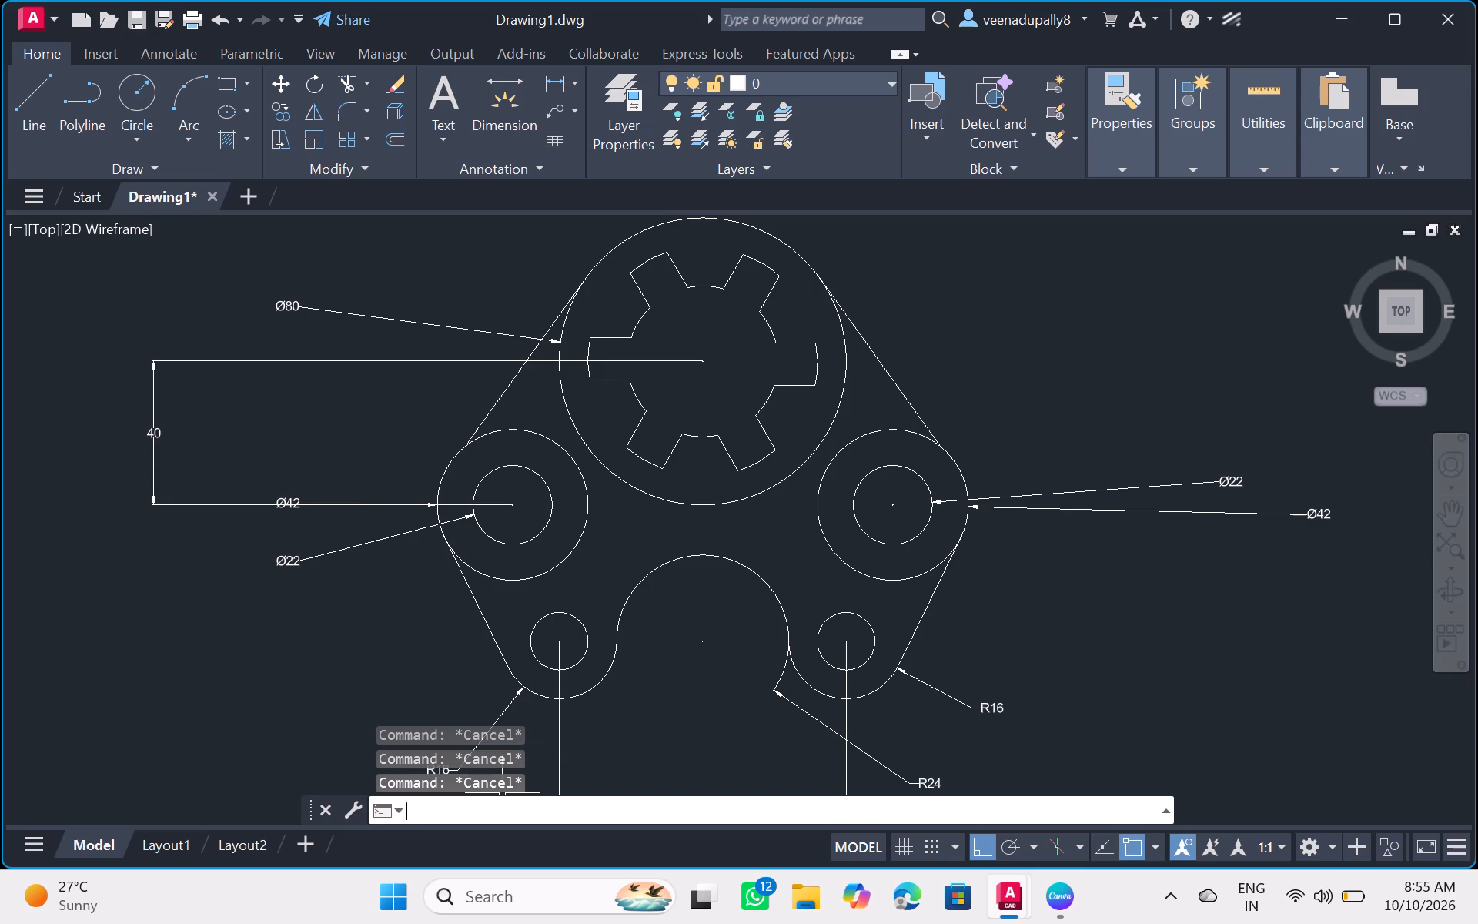
Add a vertical linear dimension from the left Ø22 hole's centre down to the left small lower hole's centre level, placed just outside the figure.
click(443, 814)
text(dim)
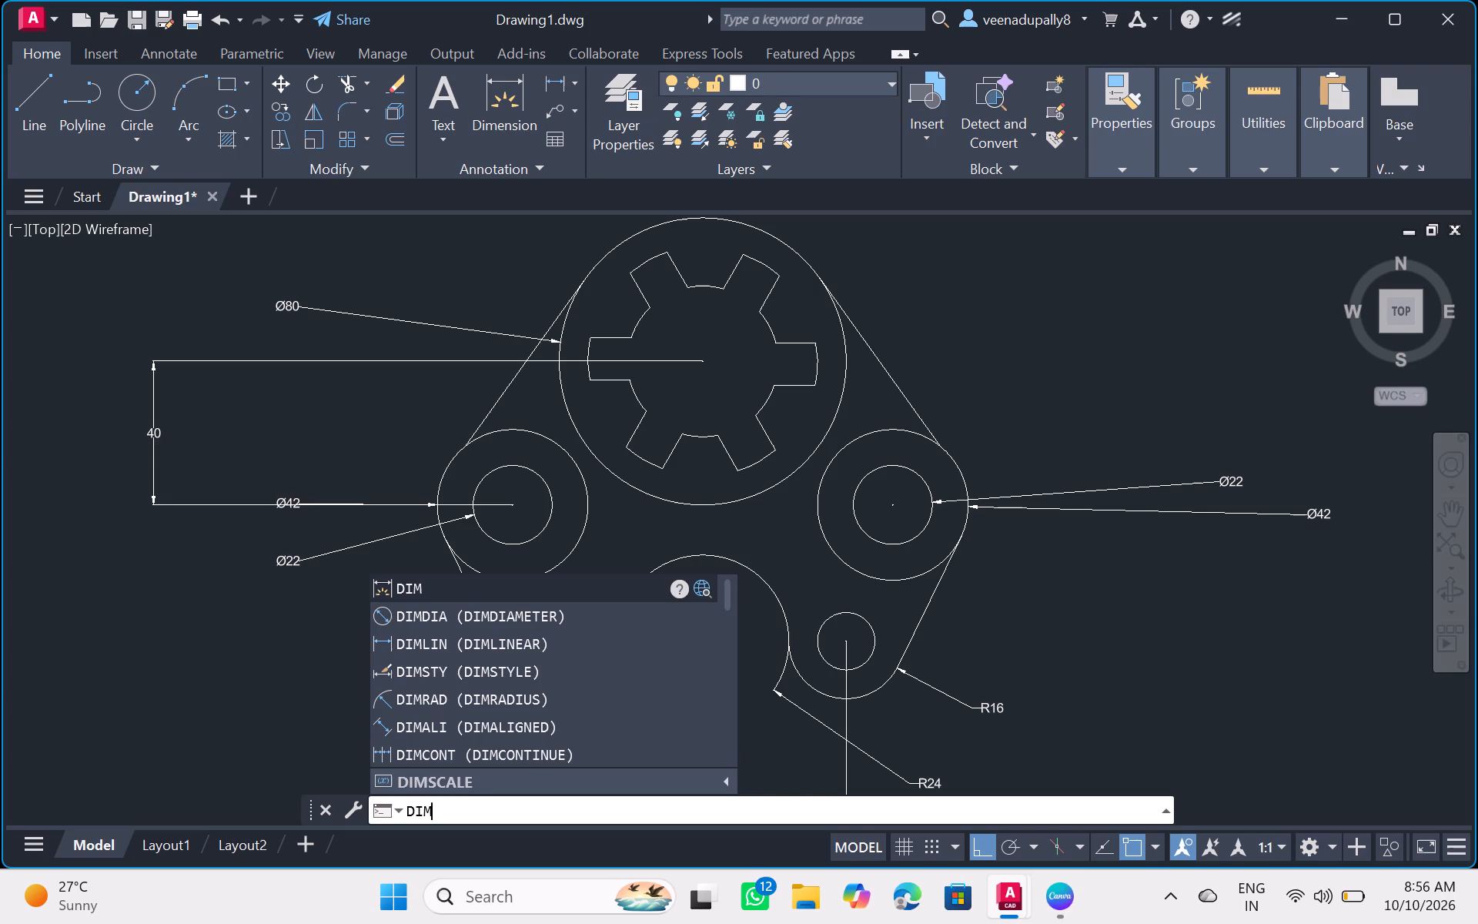
click(500, 648)
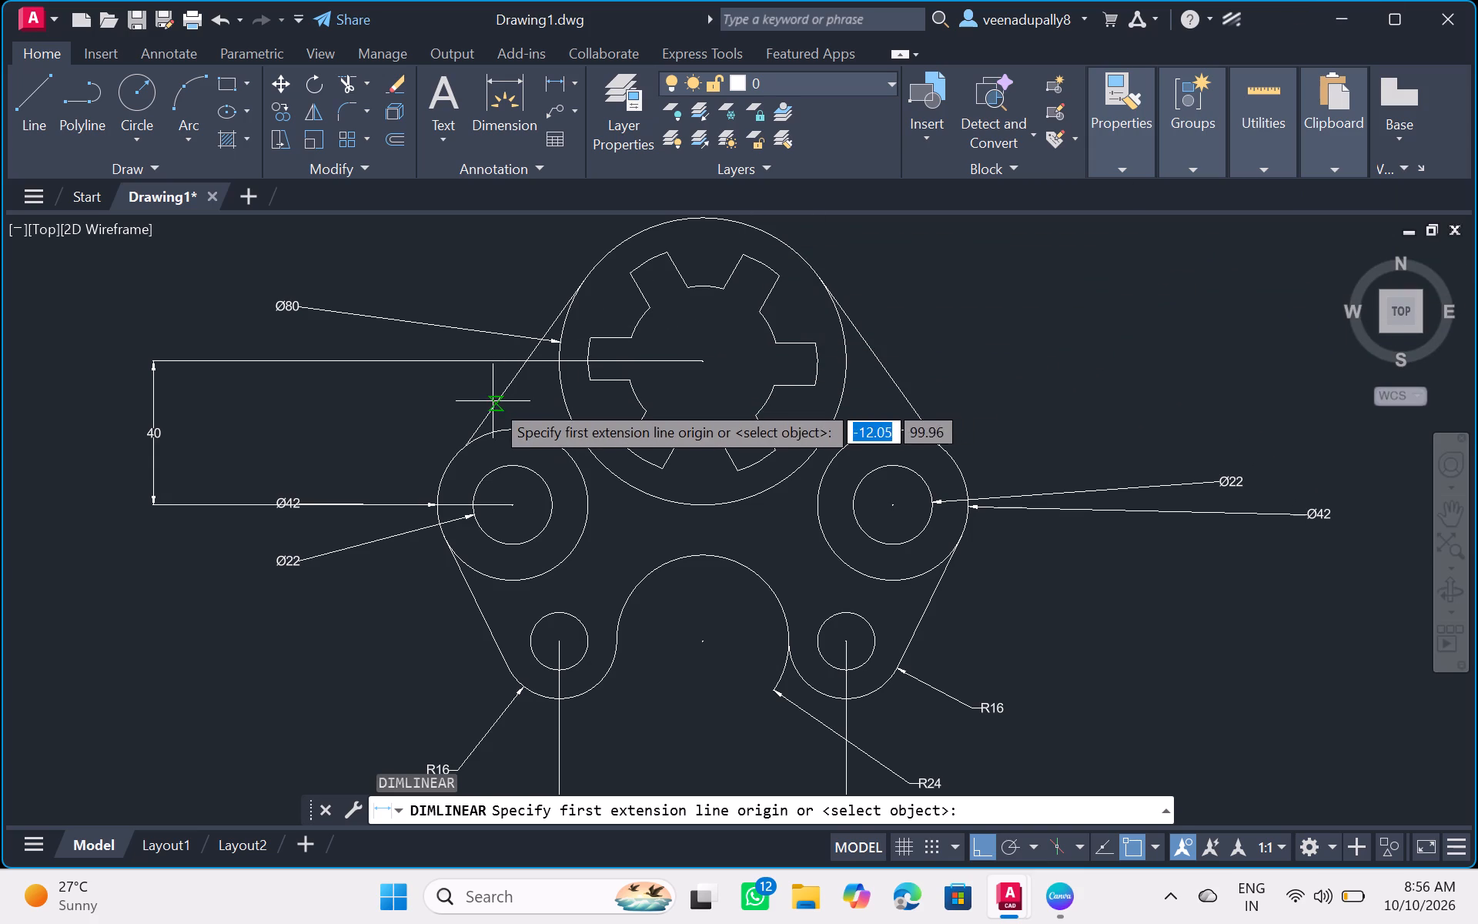
click(513, 504)
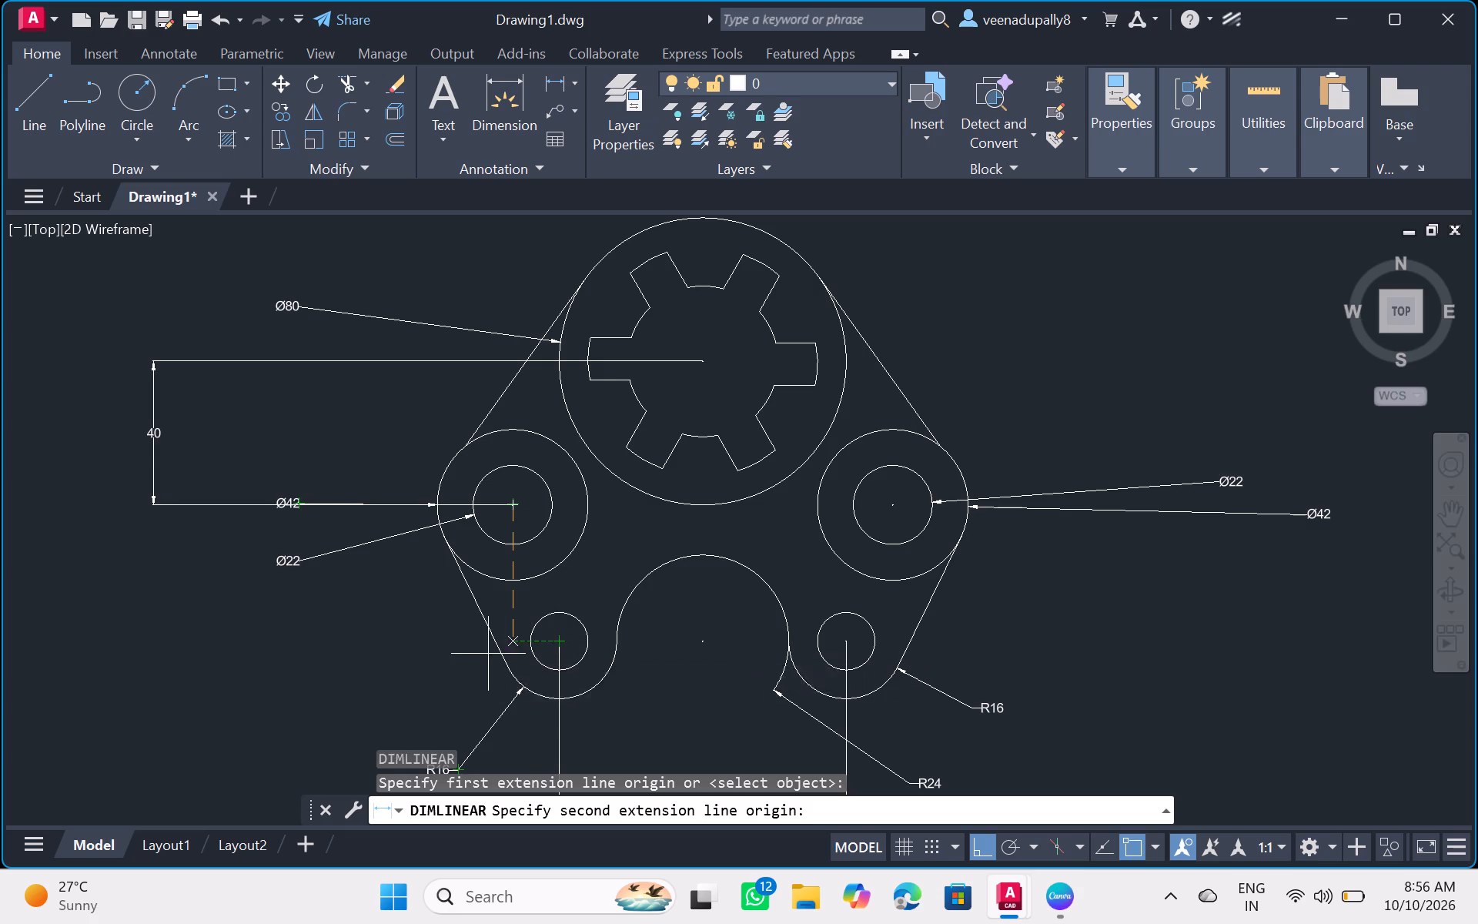
click(381, 650)
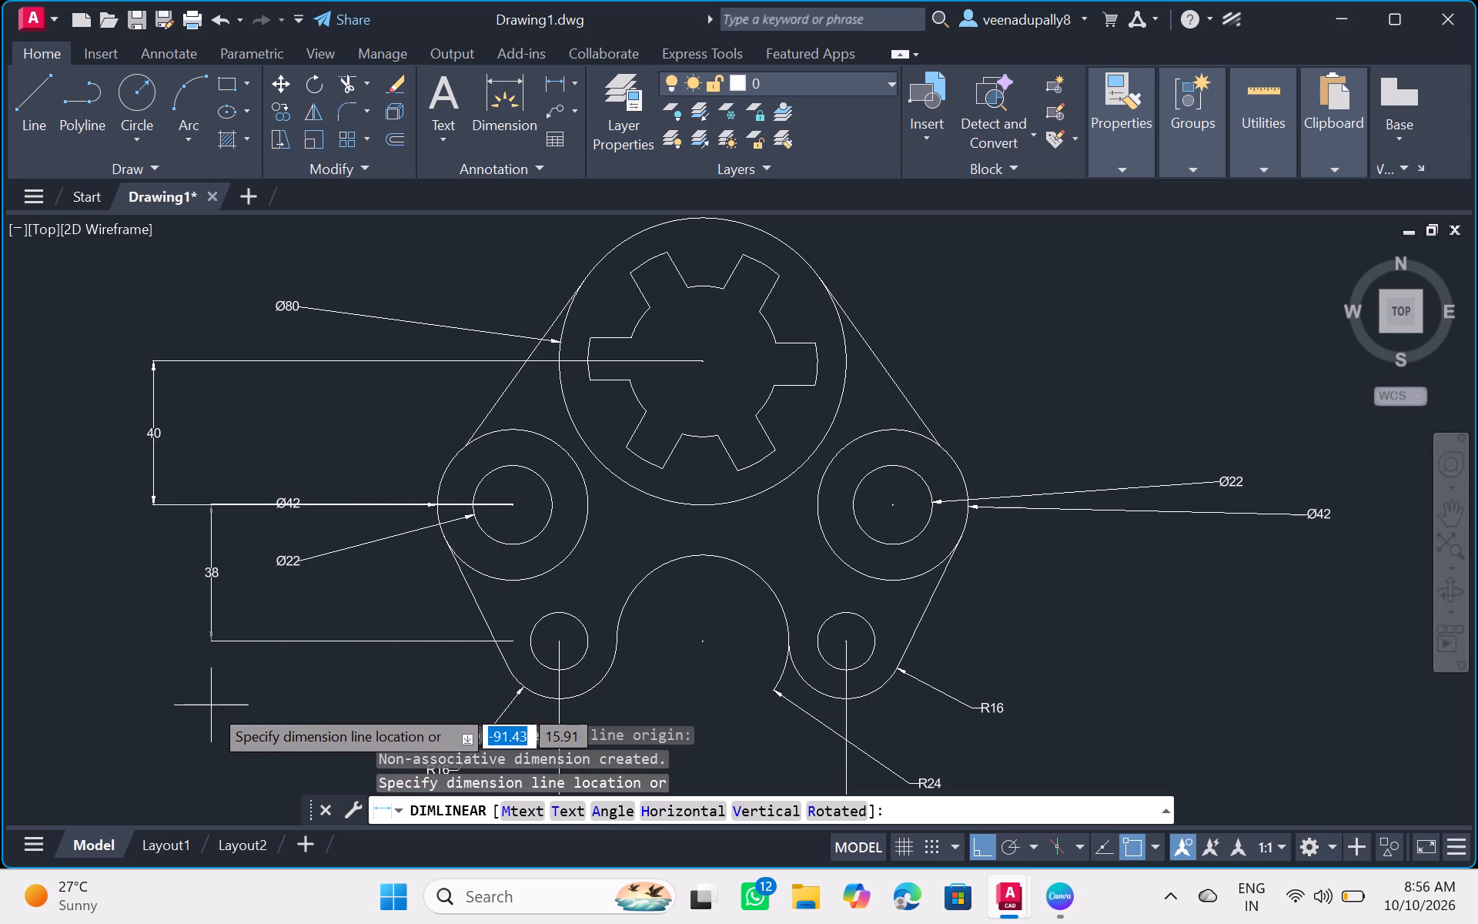
click(314, 711)
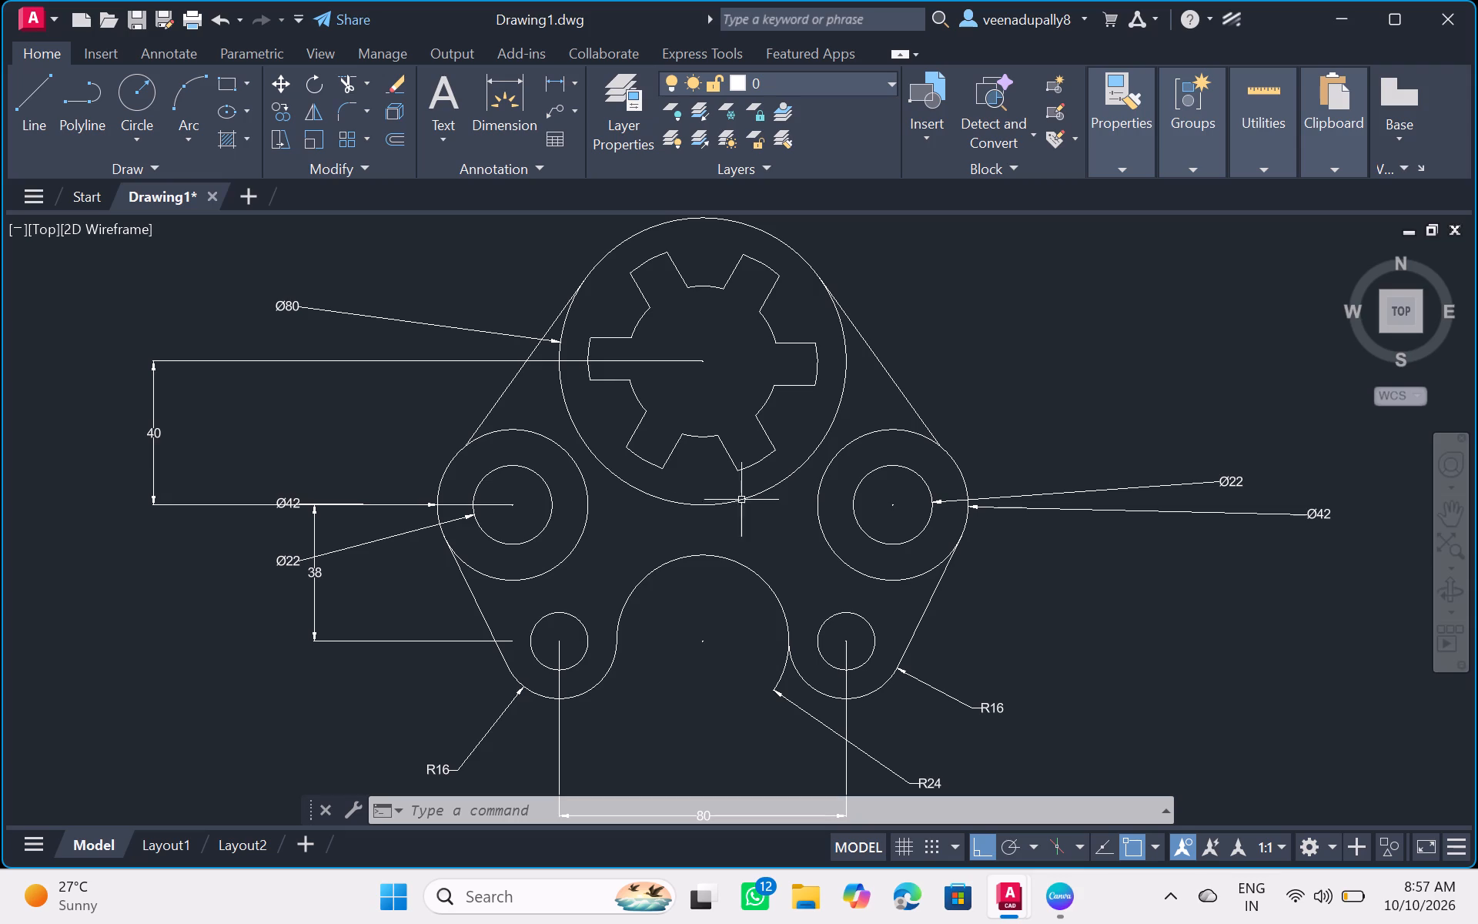
Nudge the vertical 38 dimension's text about 2 mm up along its dimension line, close to the left Ø22 text, and clear the selection.
click(315, 592)
drag(318, 643, 319, 648)
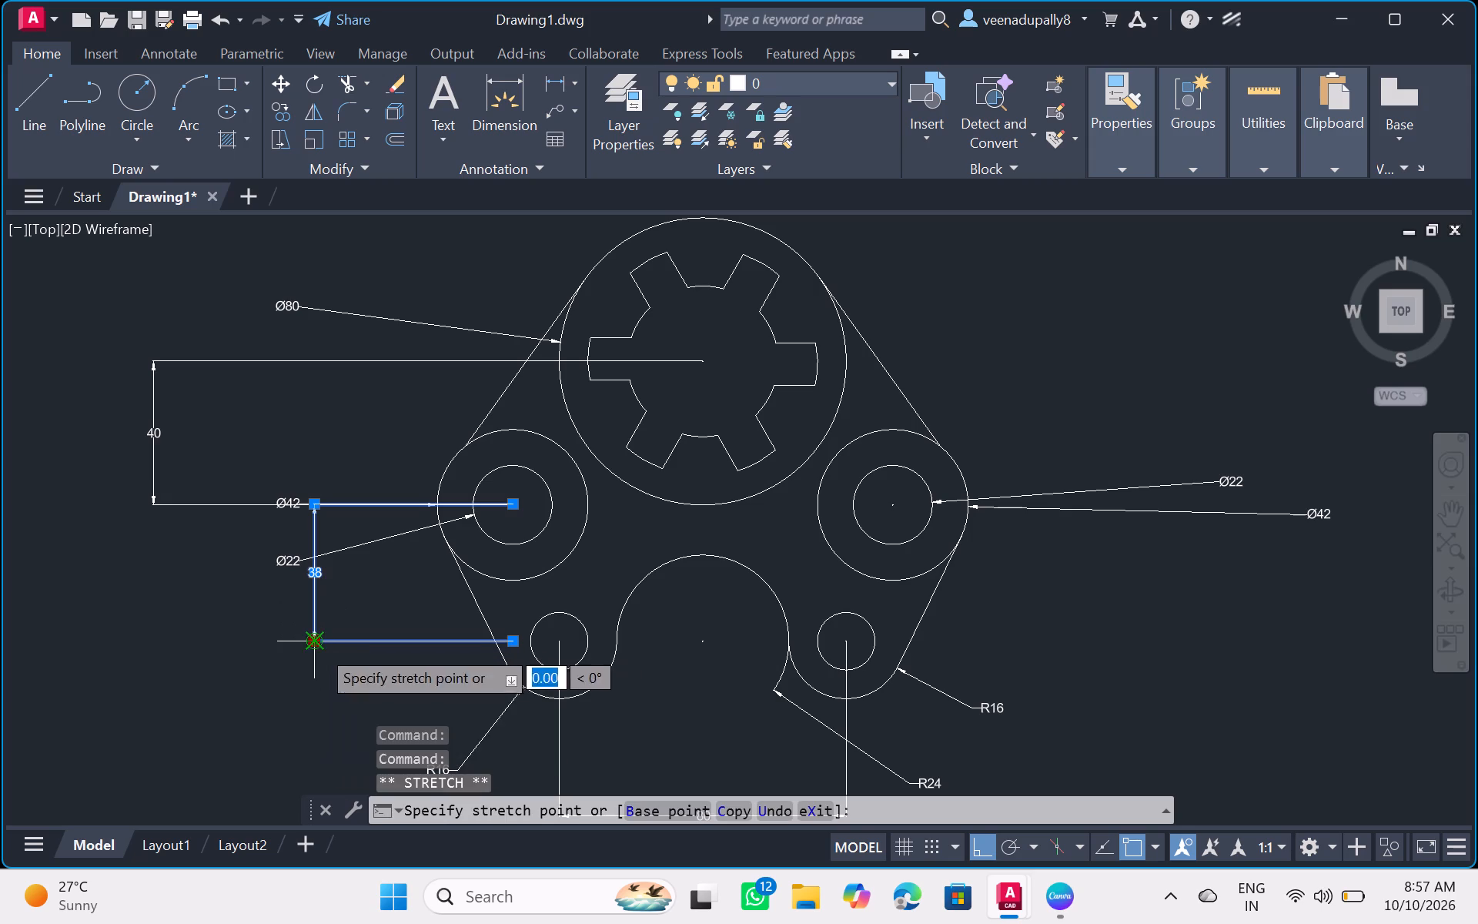
drag(319, 648, 334, 682)
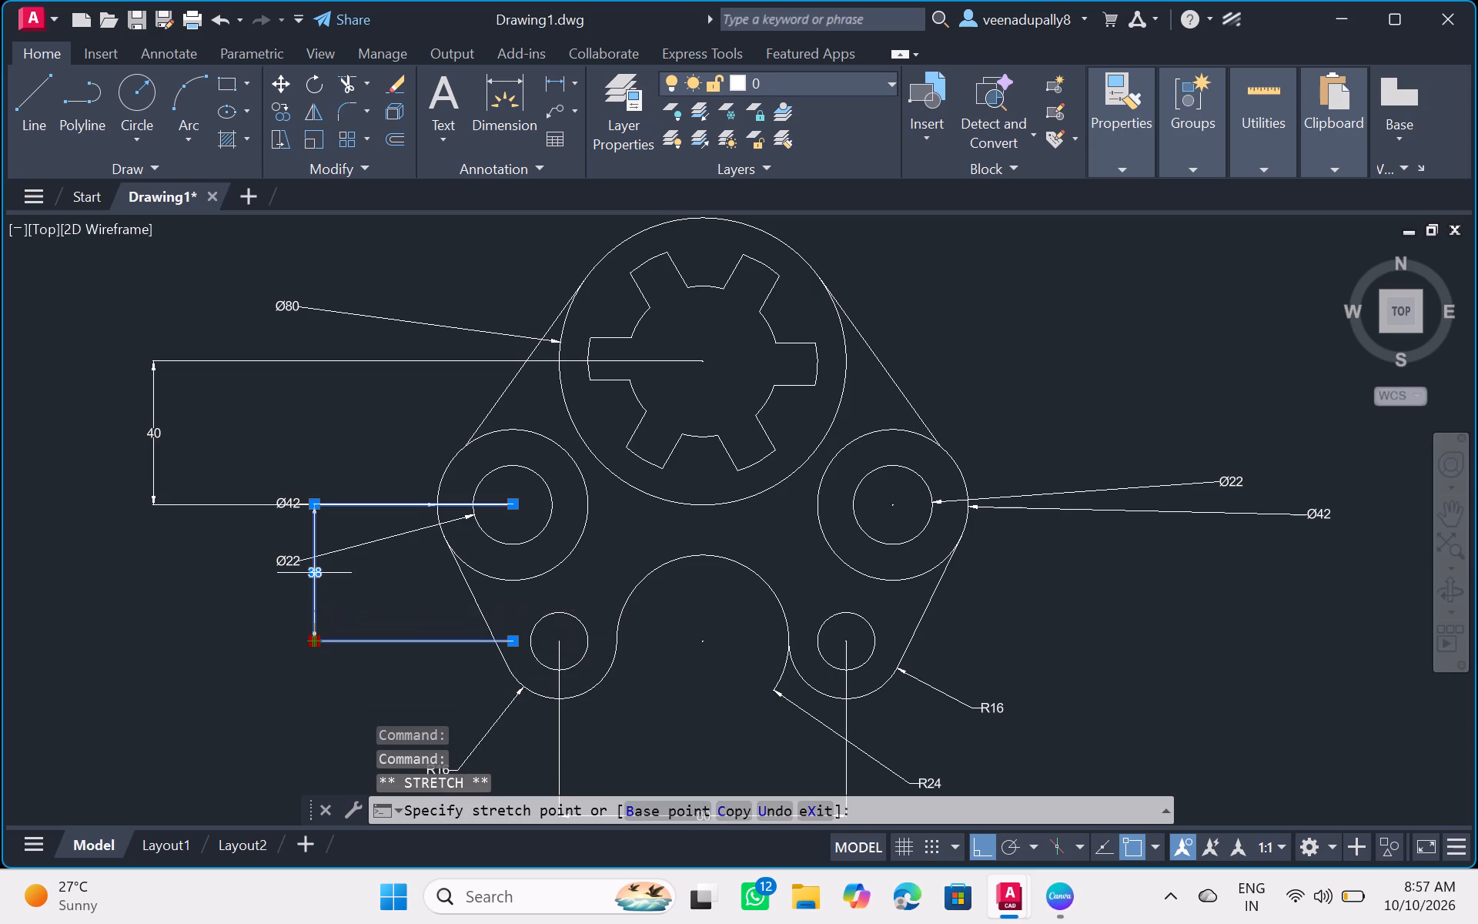
drag(311, 556, 322, 599)
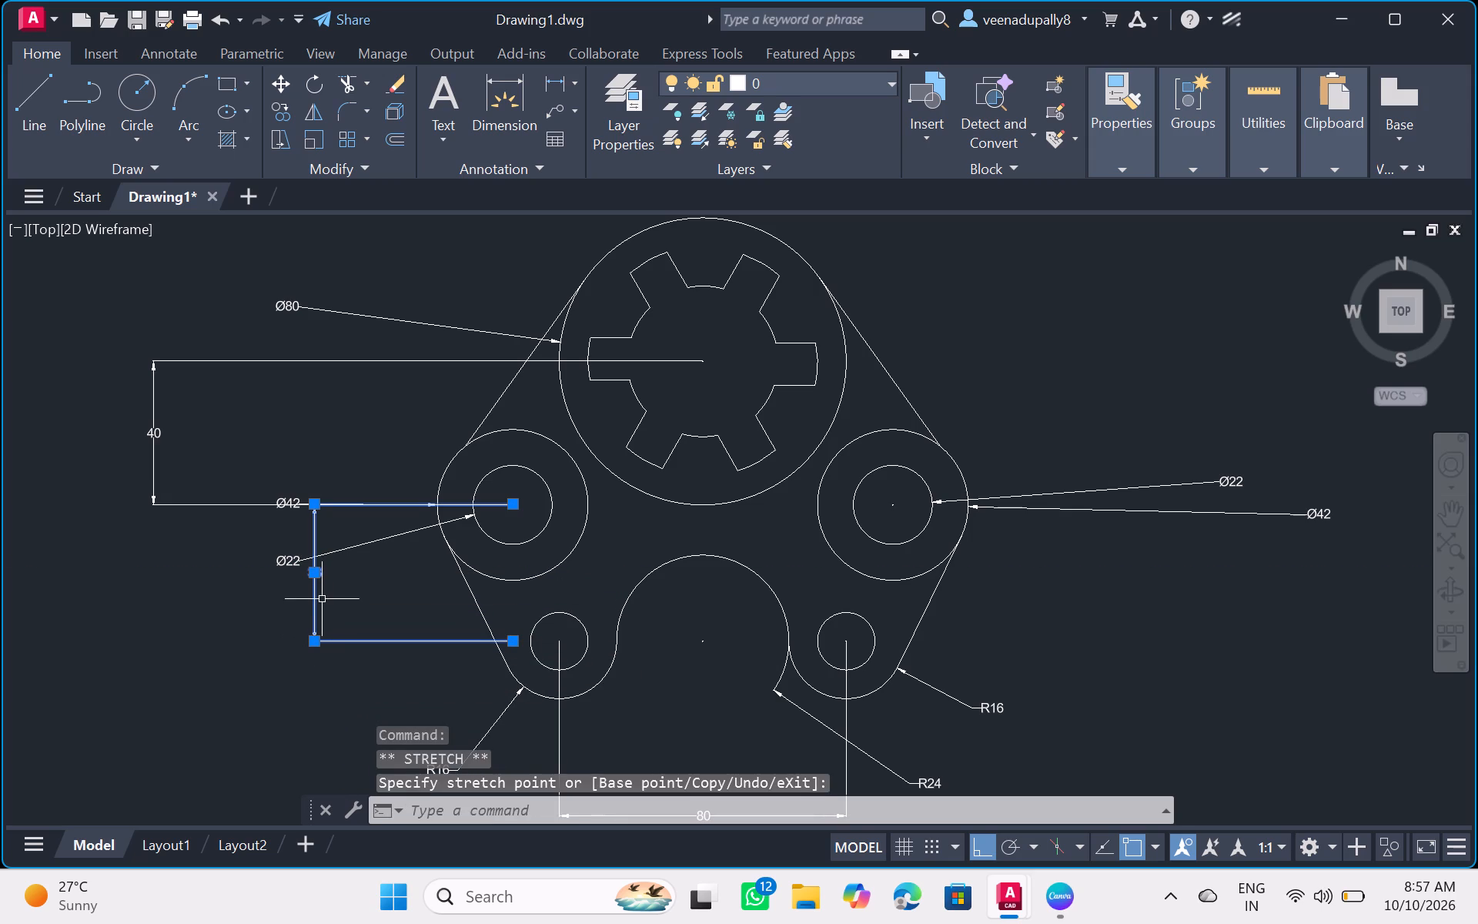
drag(322, 599, 322, 601)
drag(319, 571, 327, 606)
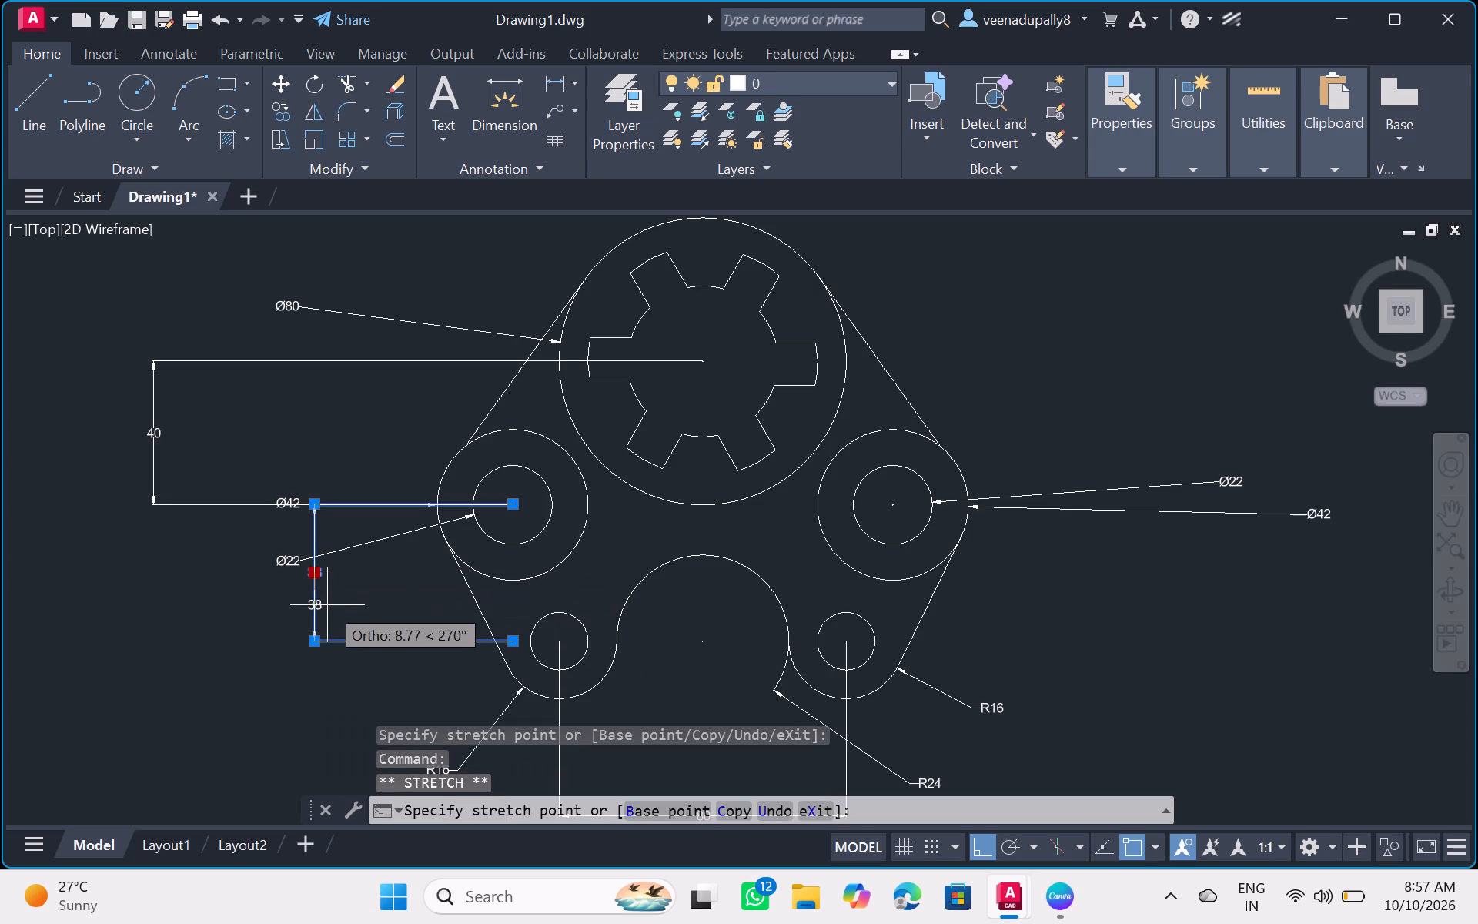
drag(327, 606, 322, 618)
click(322, 618)
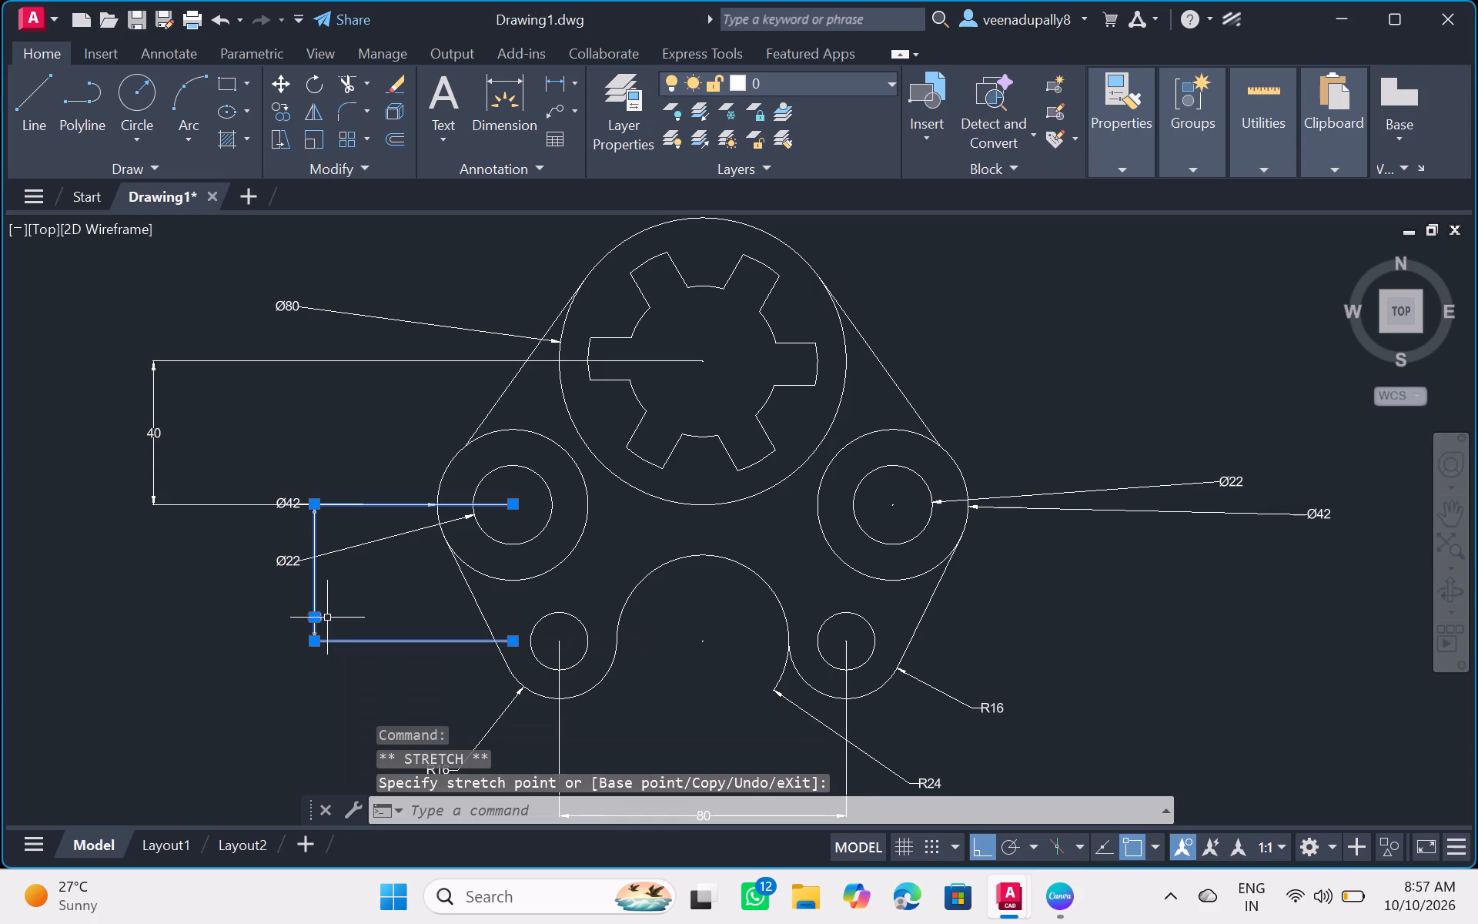
drag(316, 615, 316, 581)
click(316, 581)
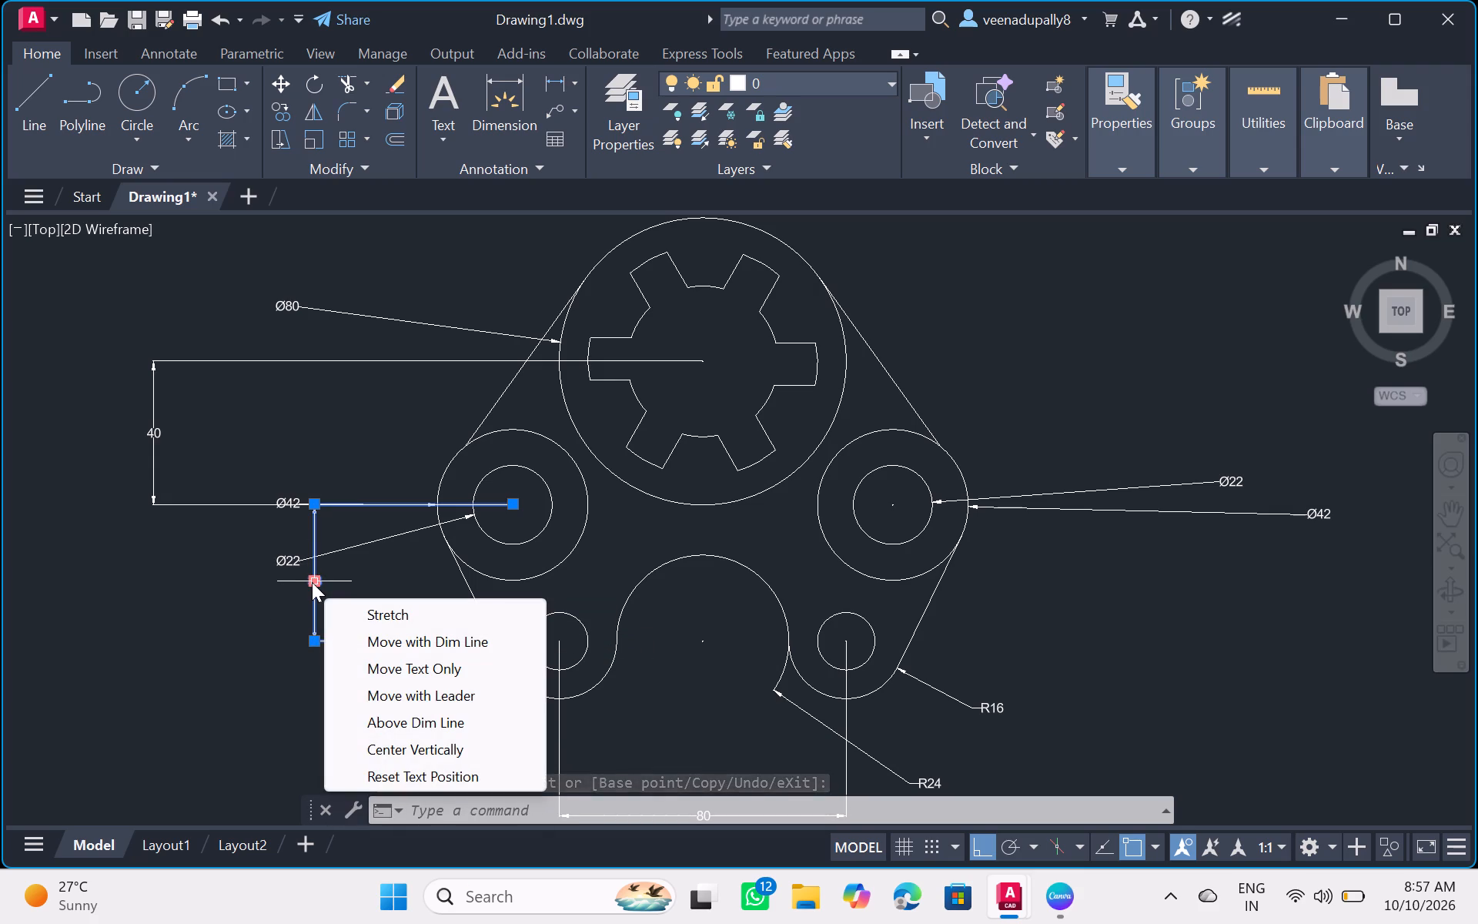
click(312, 582)
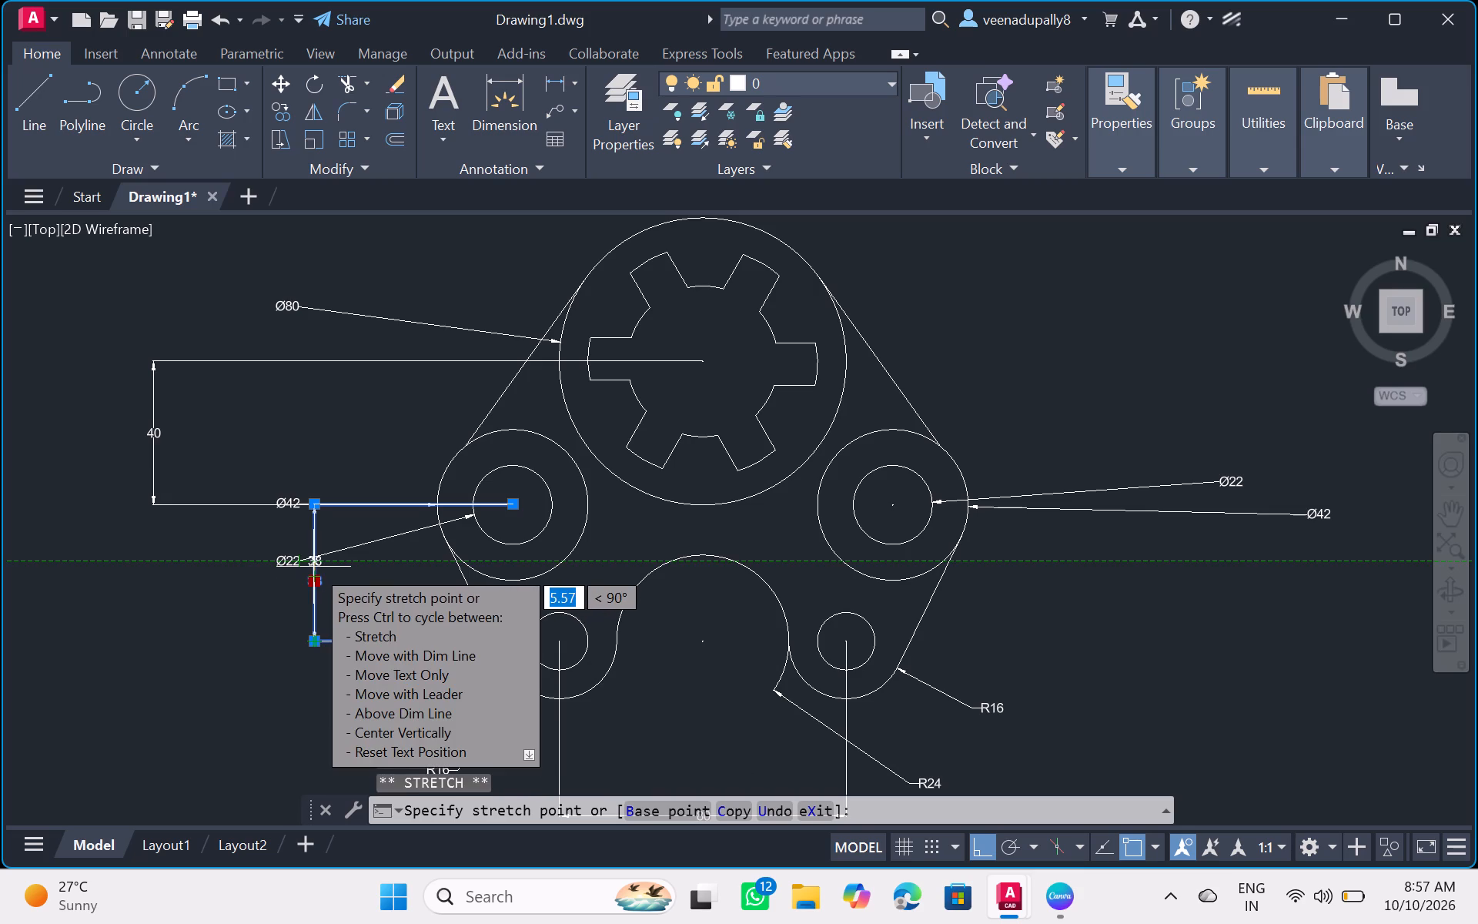
click(316, 566)
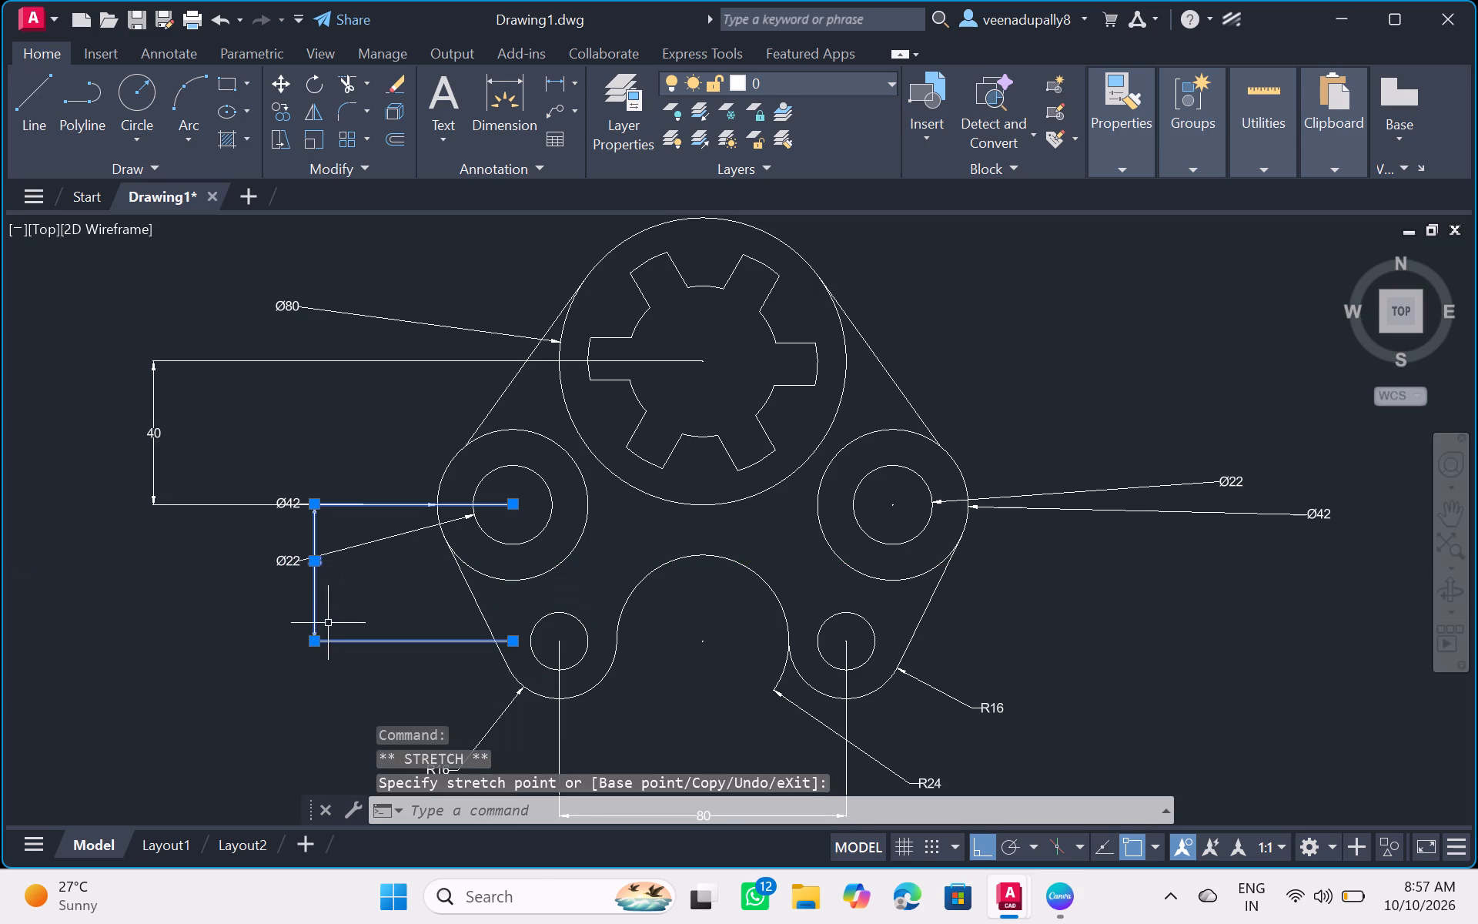
drag(317, 561, 317, 569)
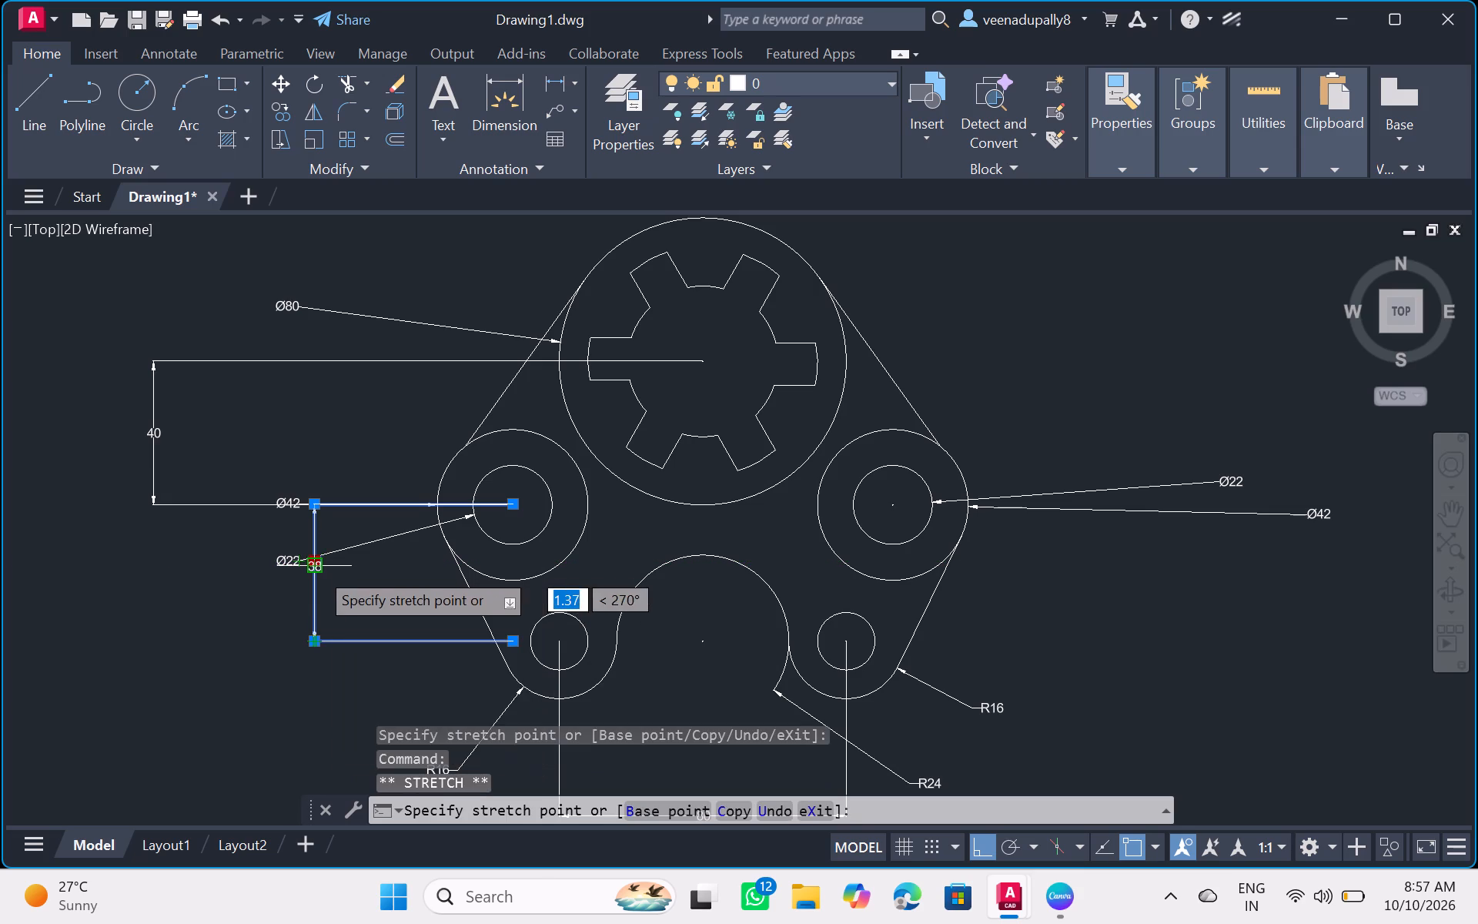
click(317, 569)
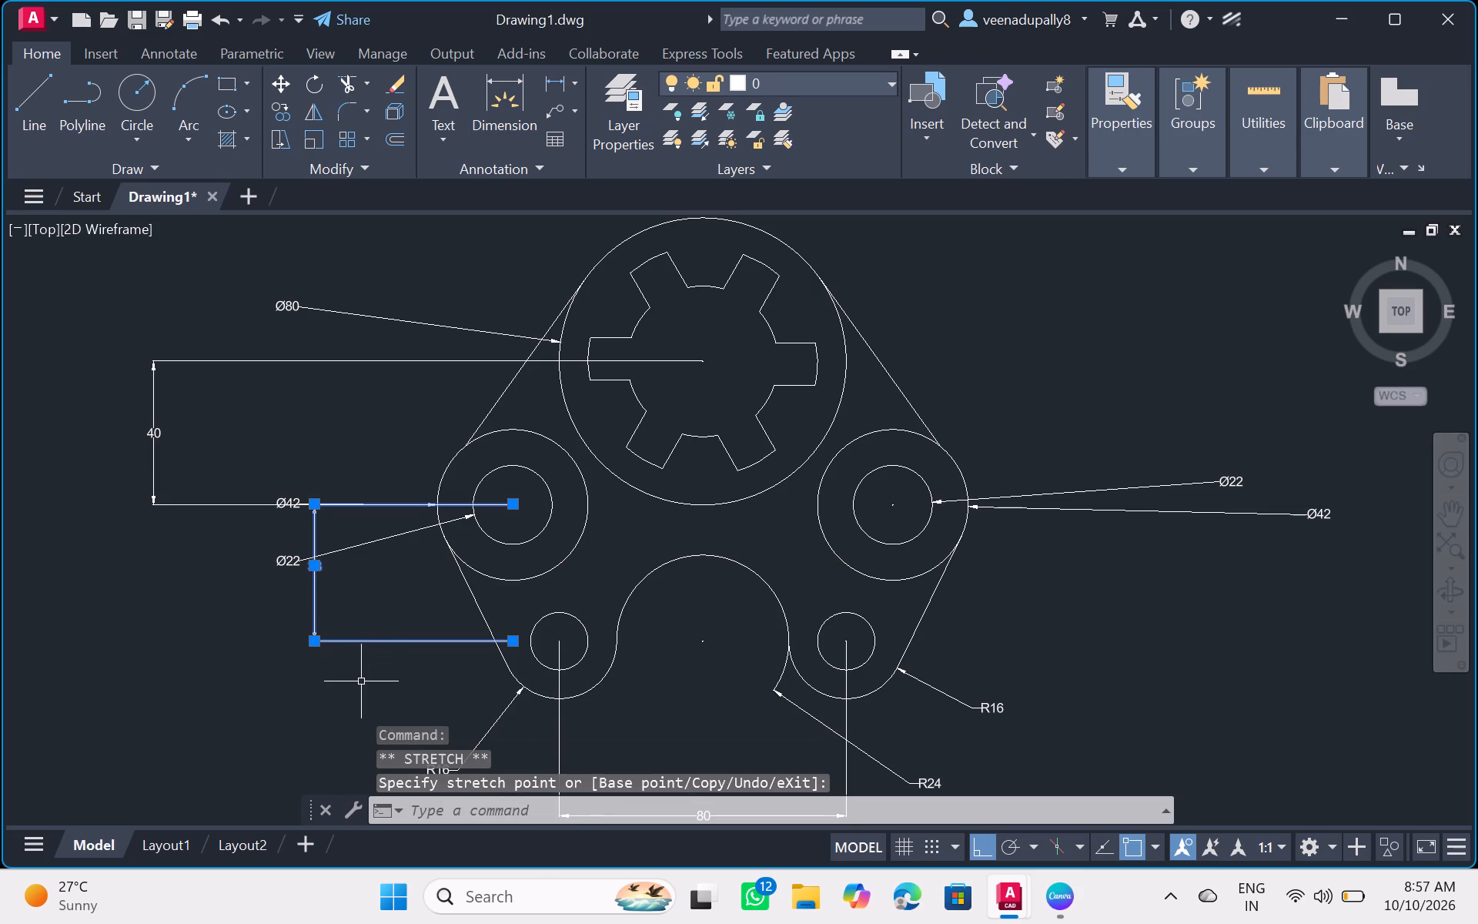
key(Escape)
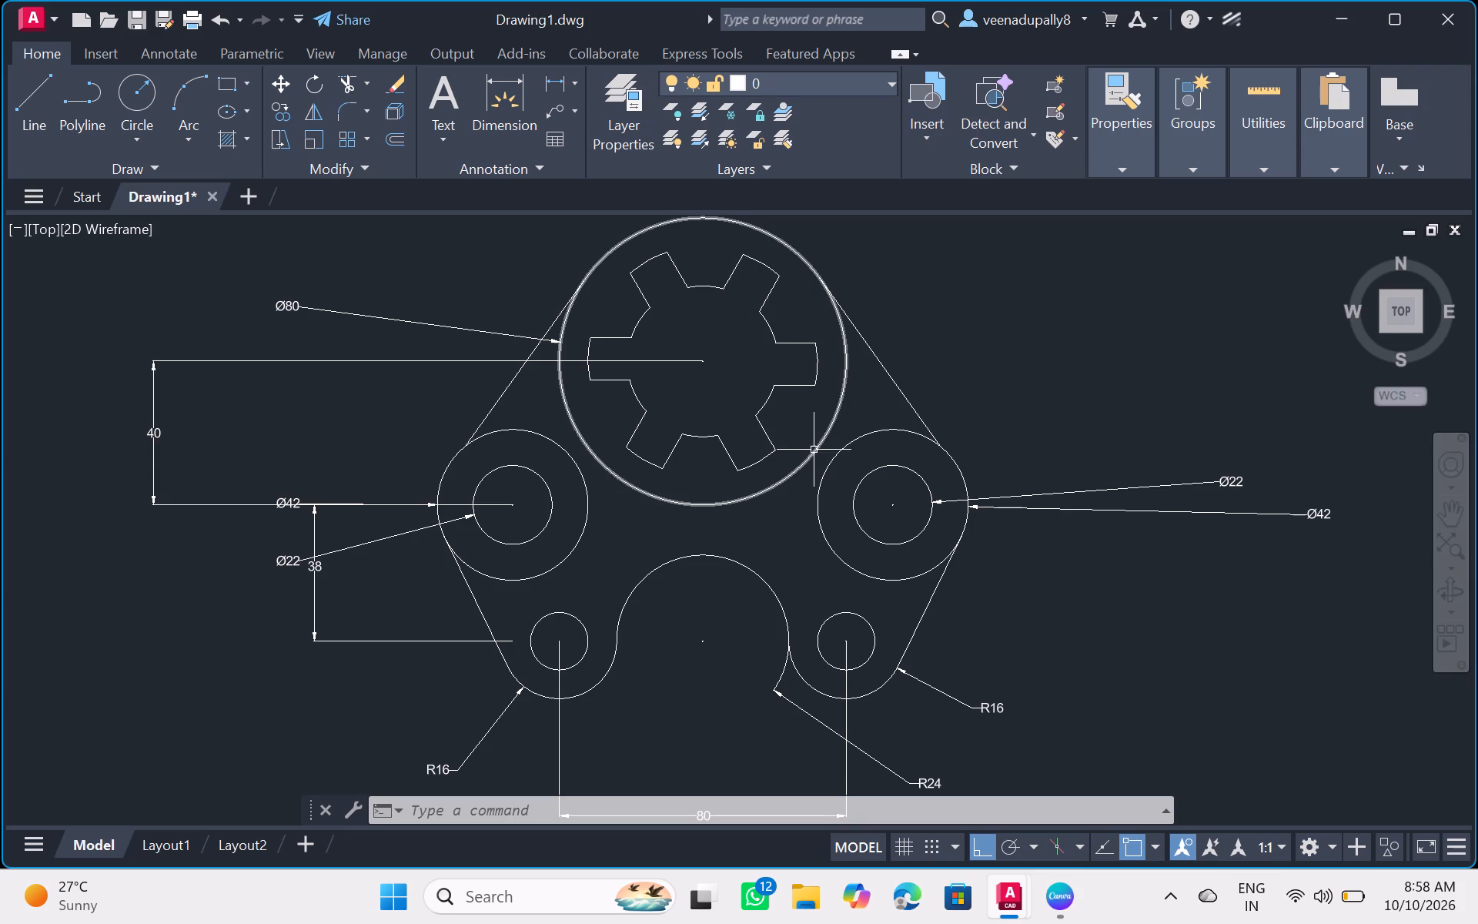
key(Escape)
key(Escape)
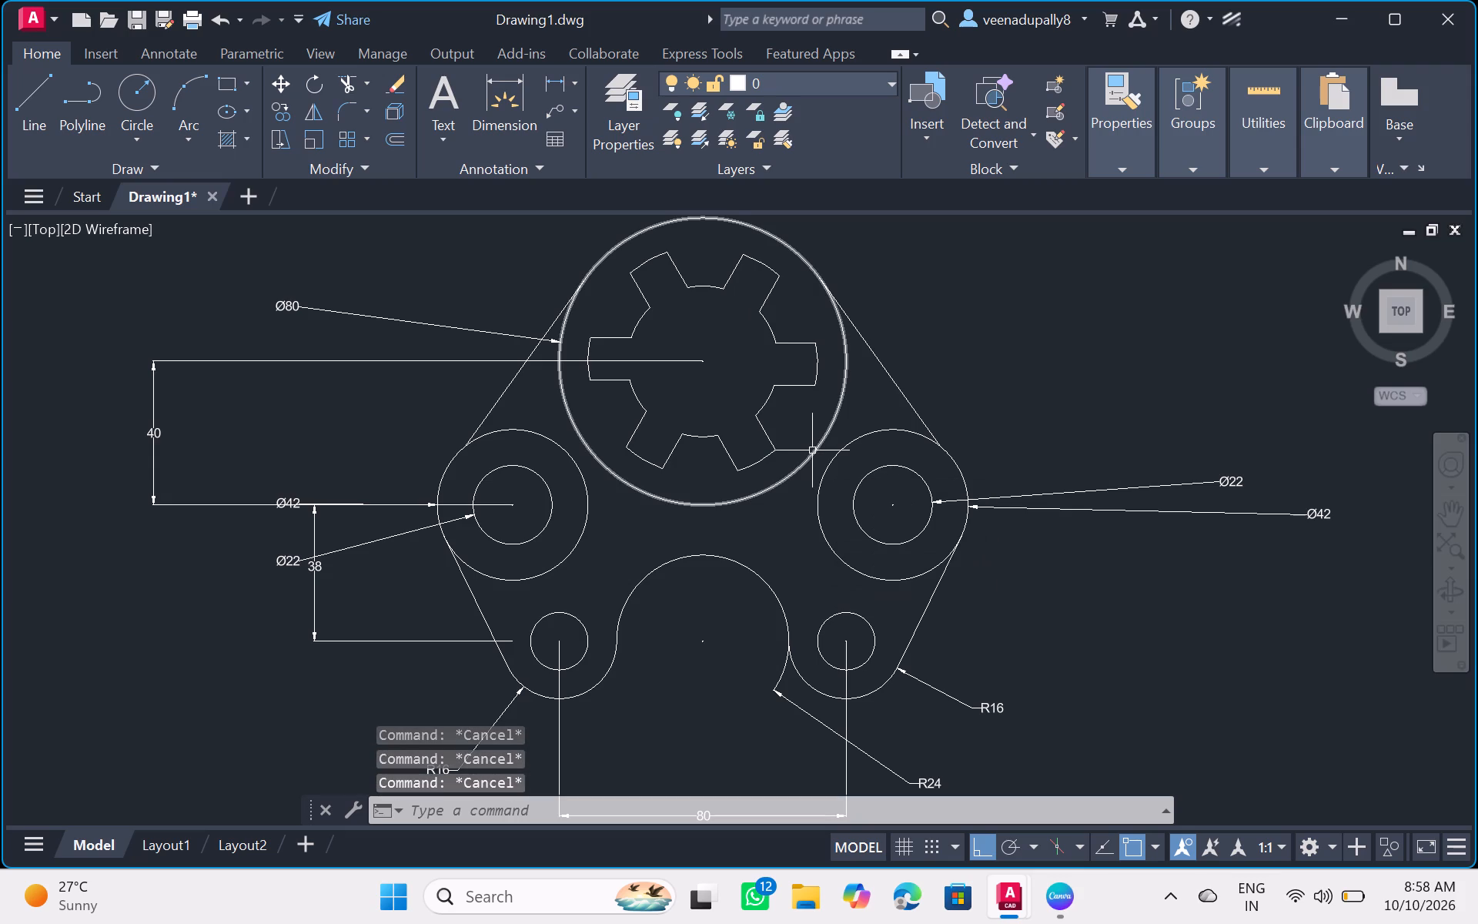
key(Escape)
key(Escape)
key(Escape)
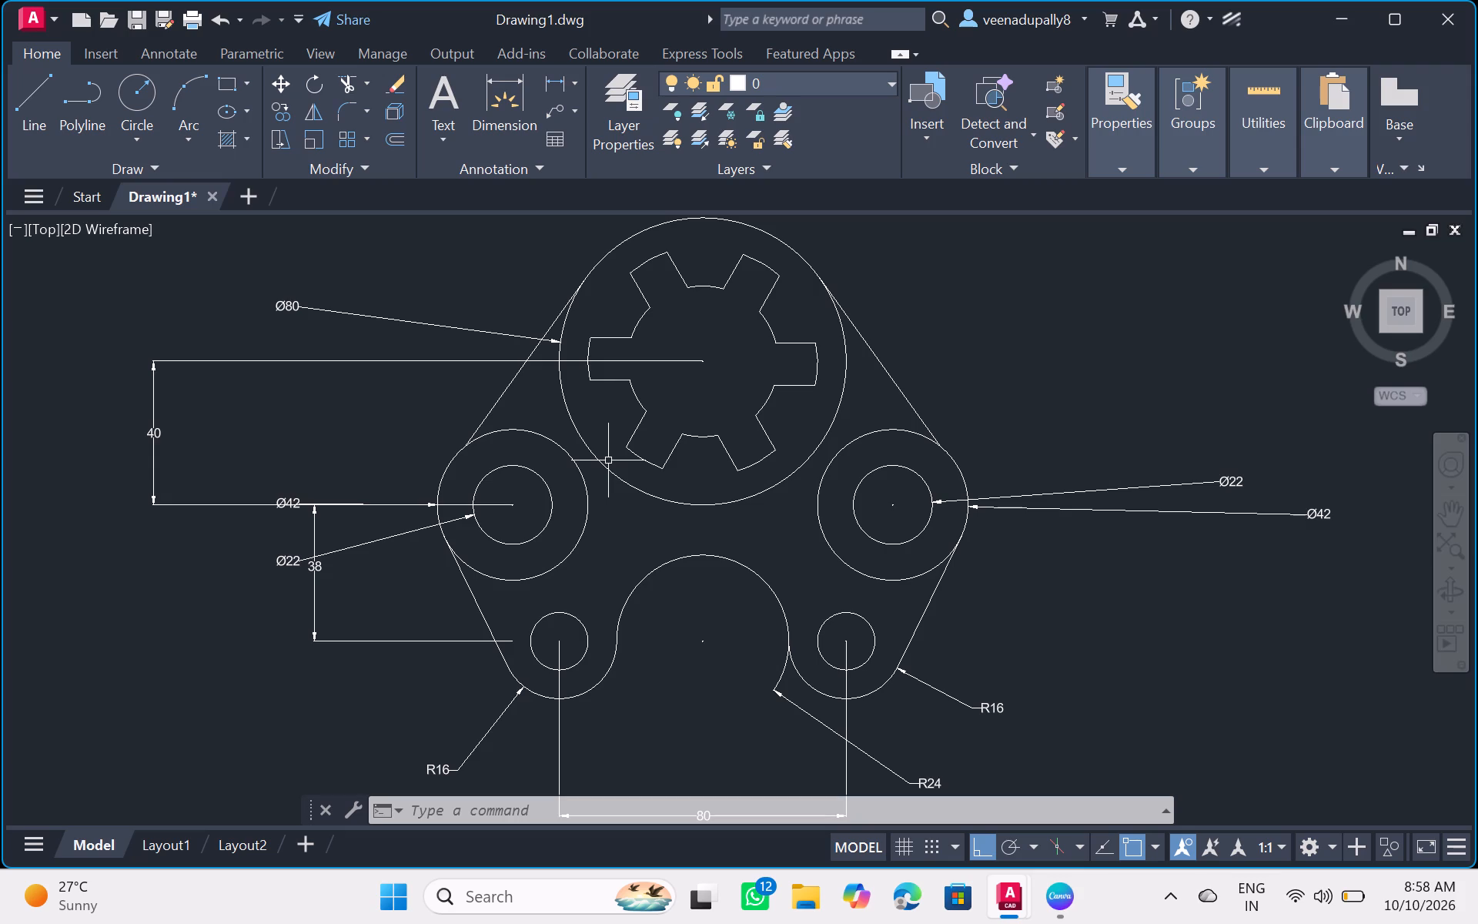
Add a horizontal linear dimension between the left and right Ø22 holes' centres, with its line about 8 mm below the centres.
click(493, 811)
text(dim)
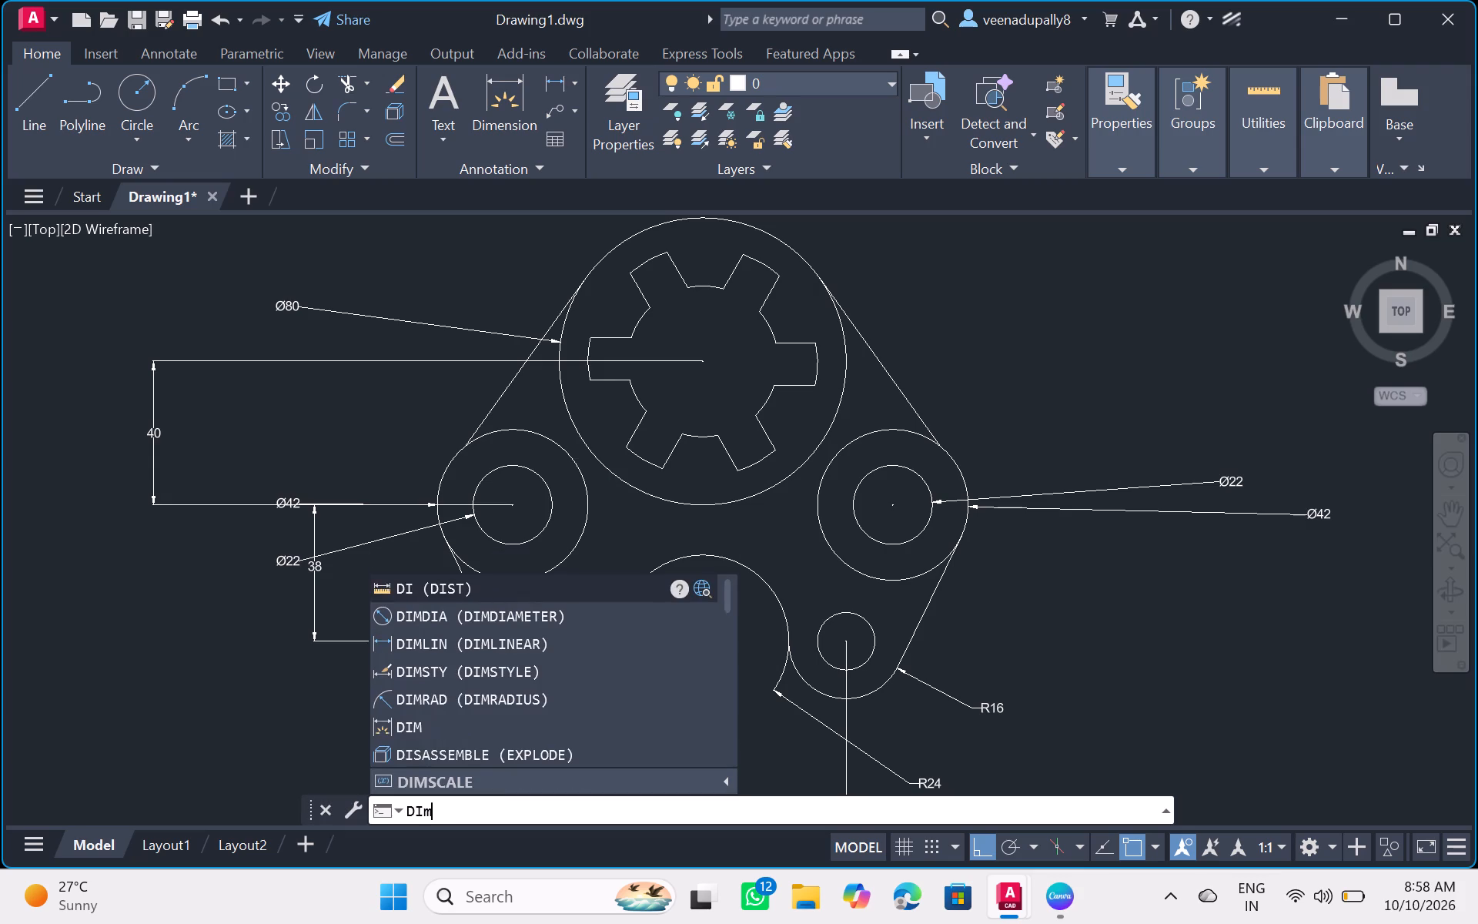
click(525, 638)
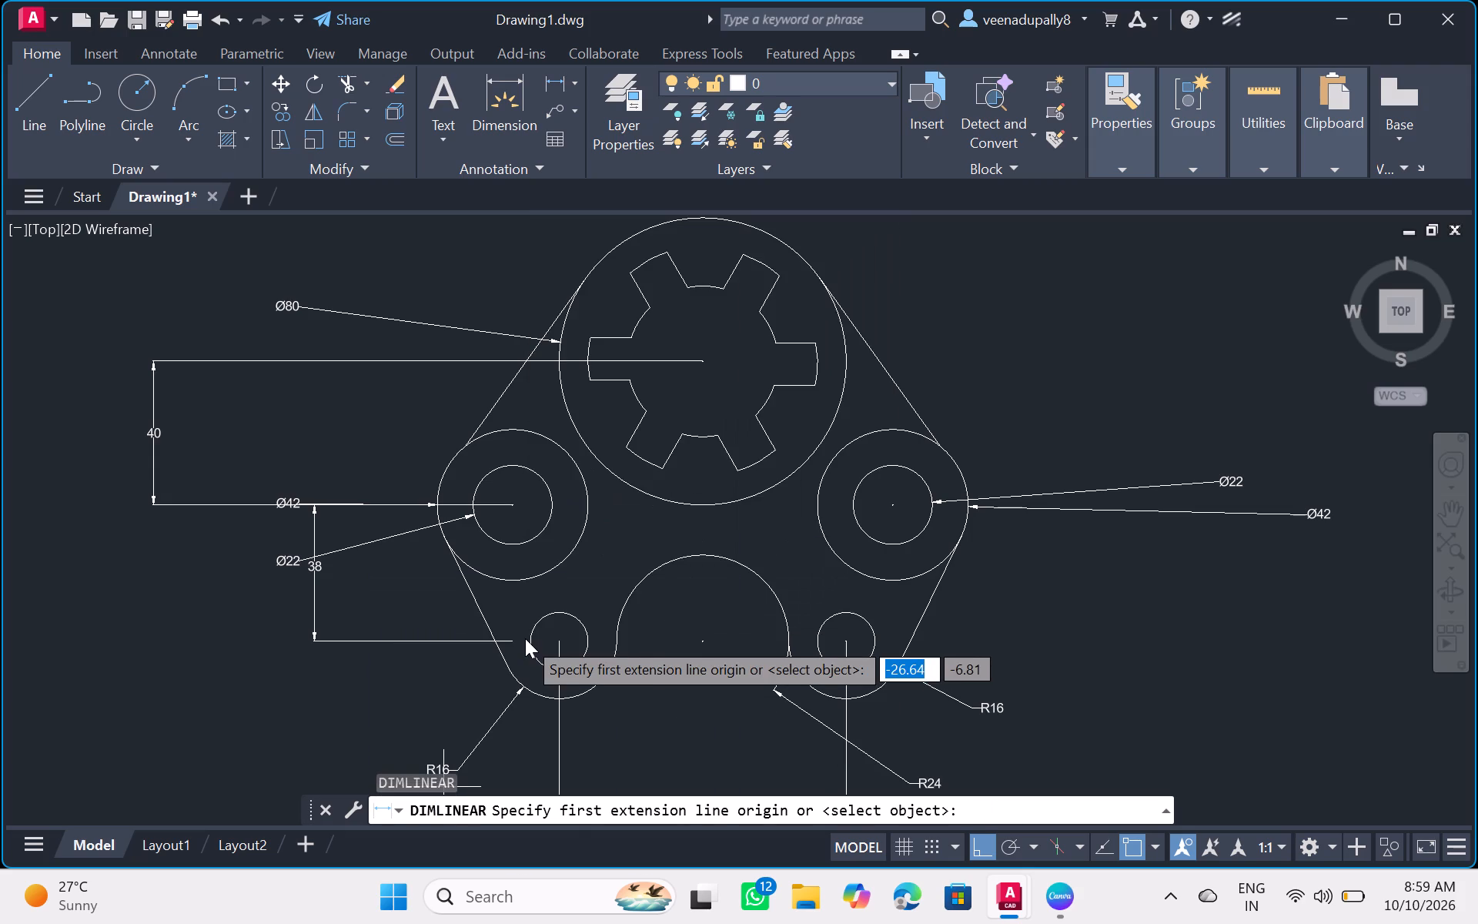
click(510, 505)
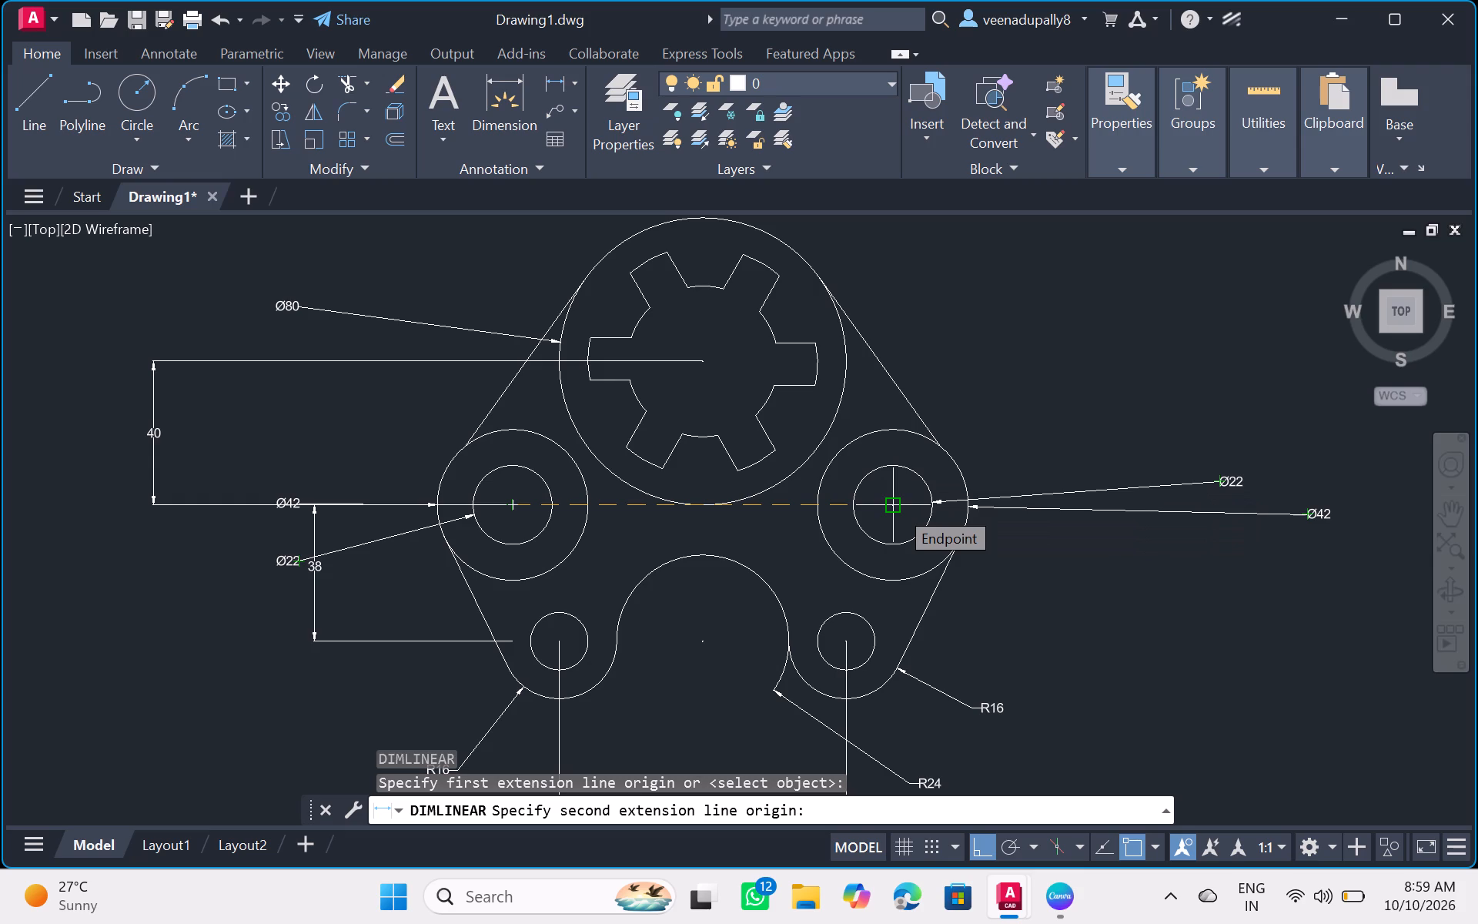
click(897, 507)
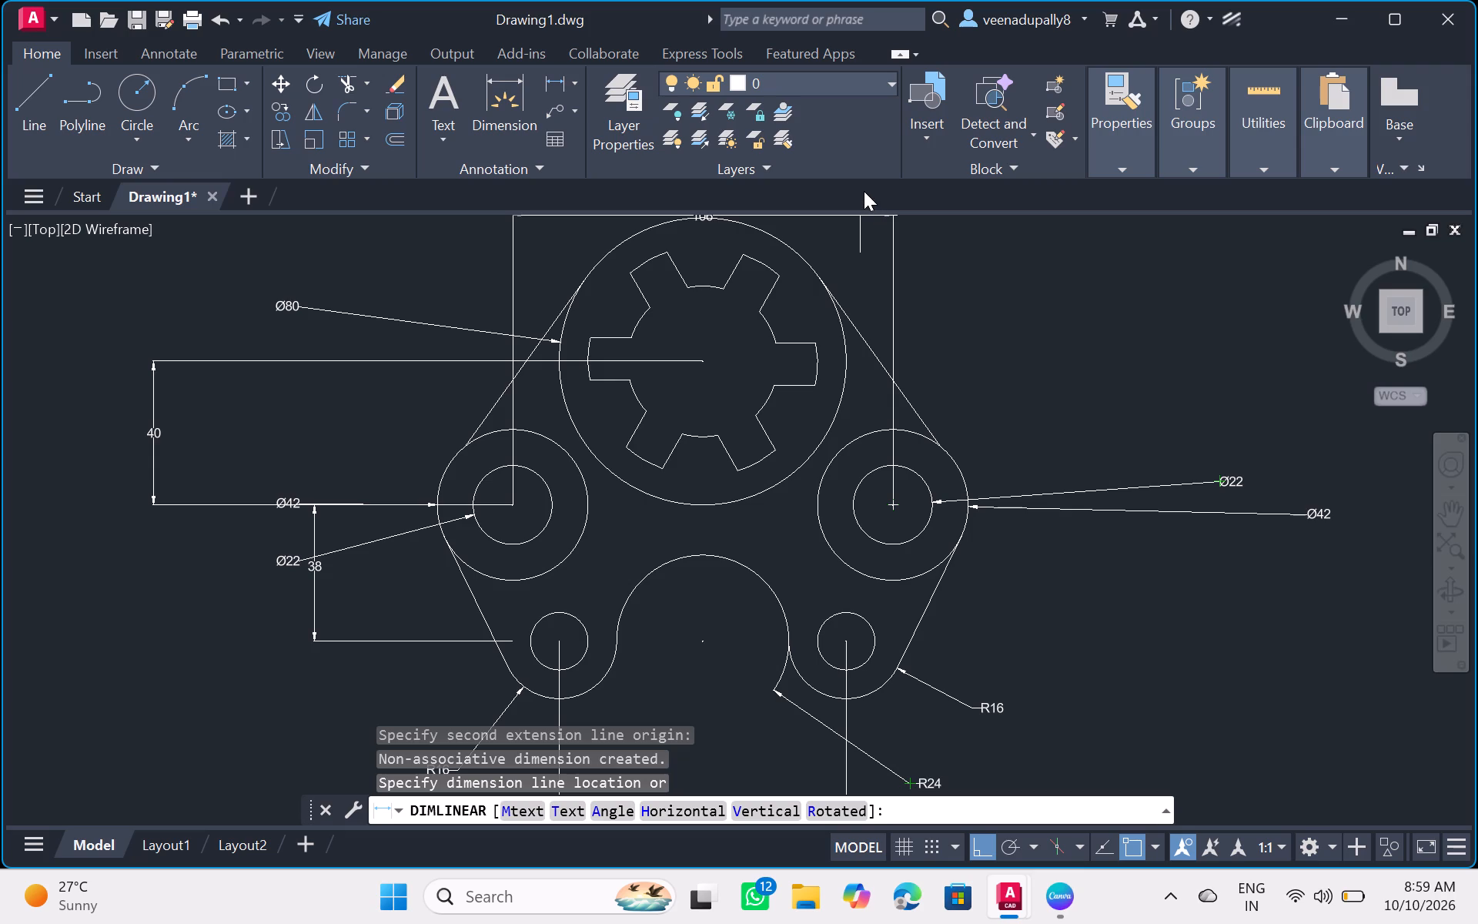
scroll(864, 191, up, 1)
scroll(864, 191, down, 10)
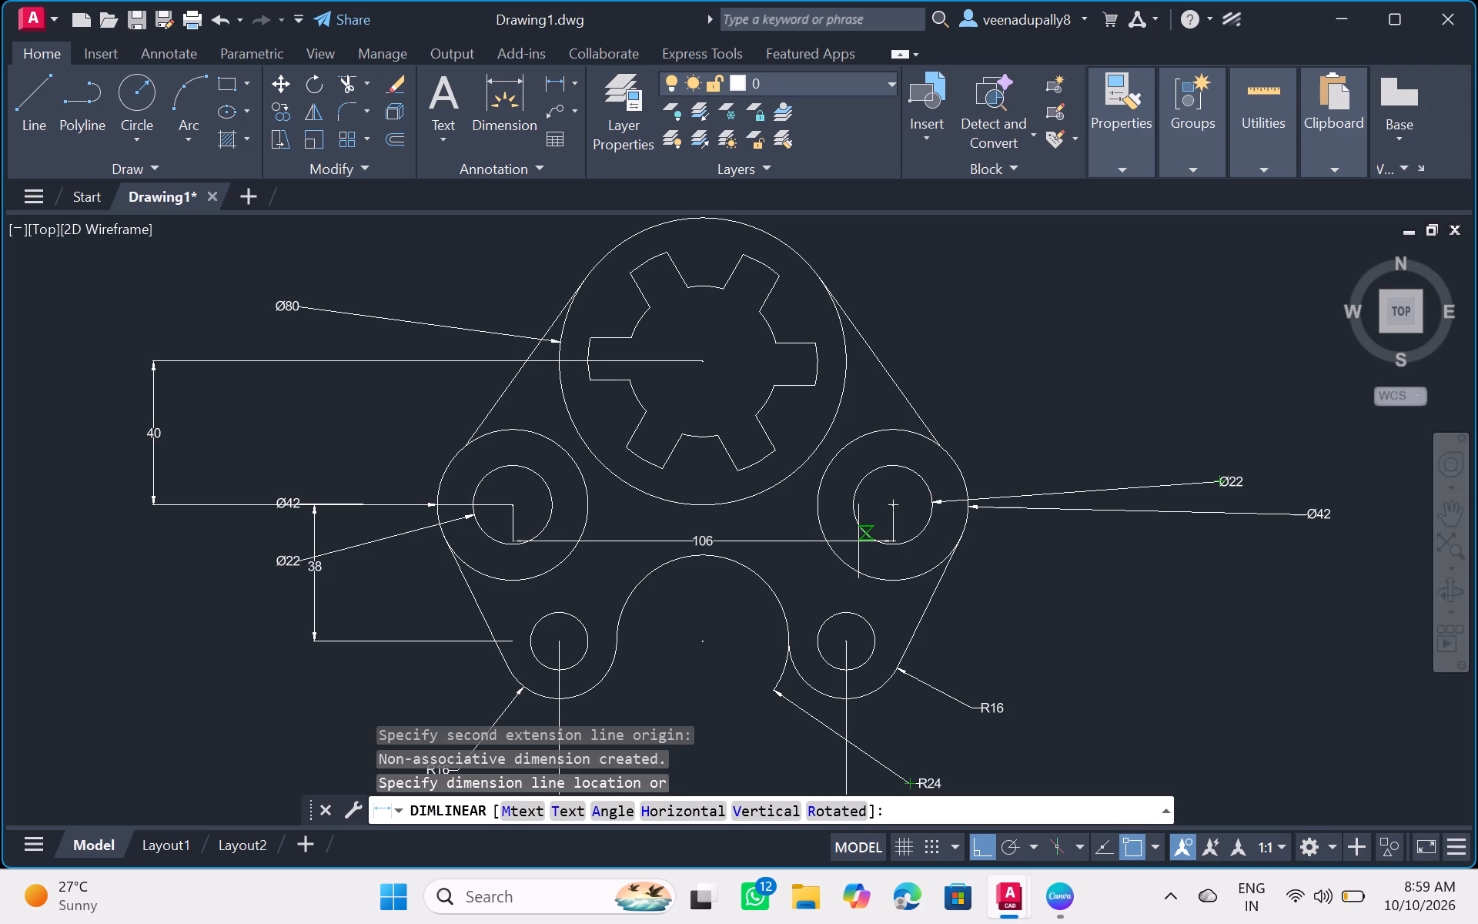
click(858, 541)
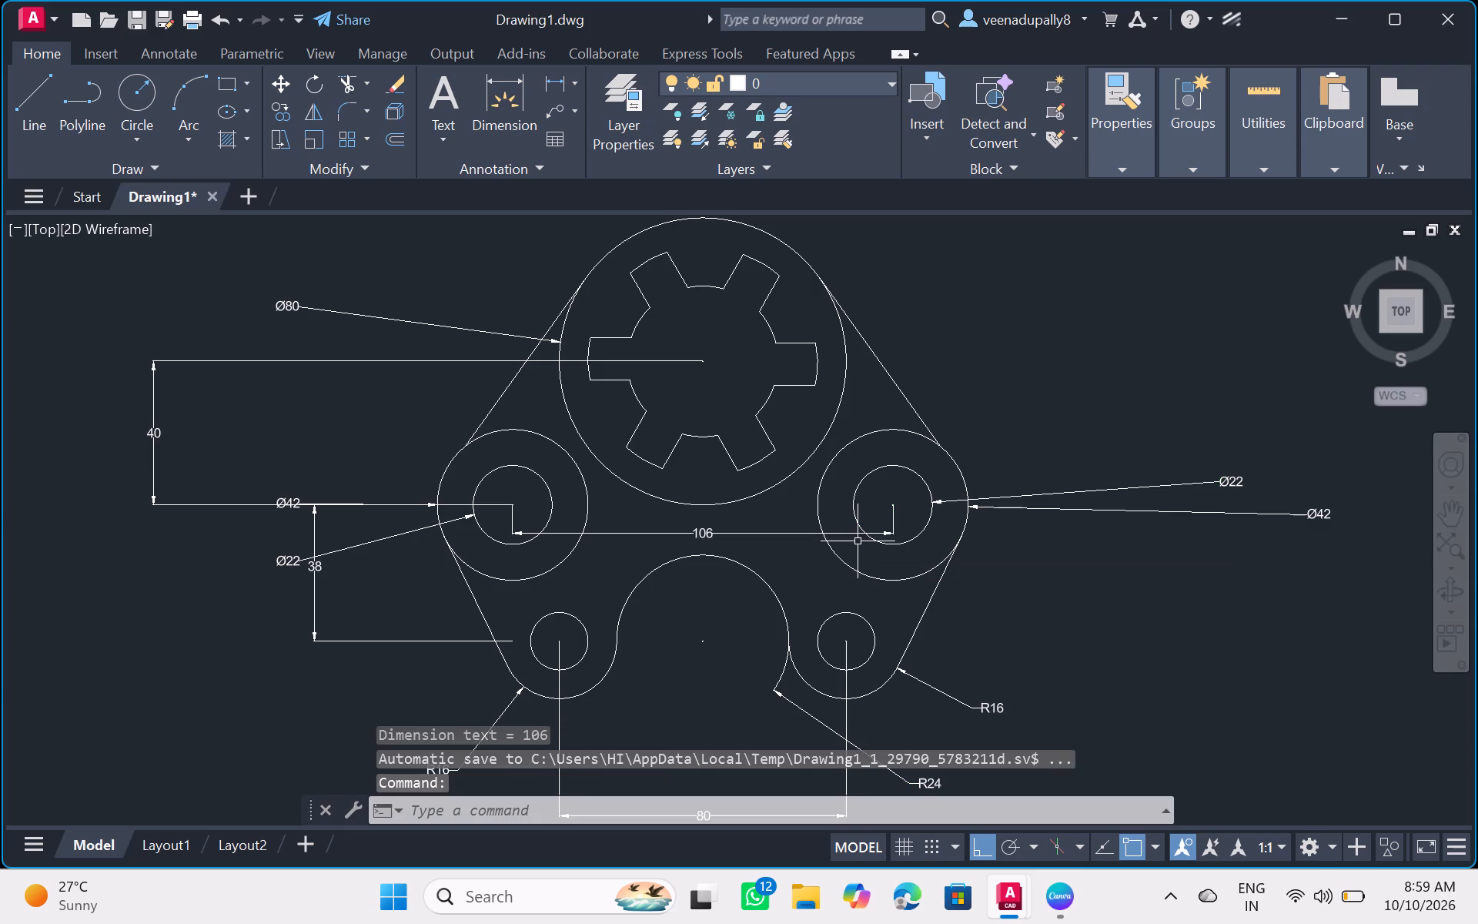
scroll(886, 598, up, 1)
scroll(886, 598, down, 2)
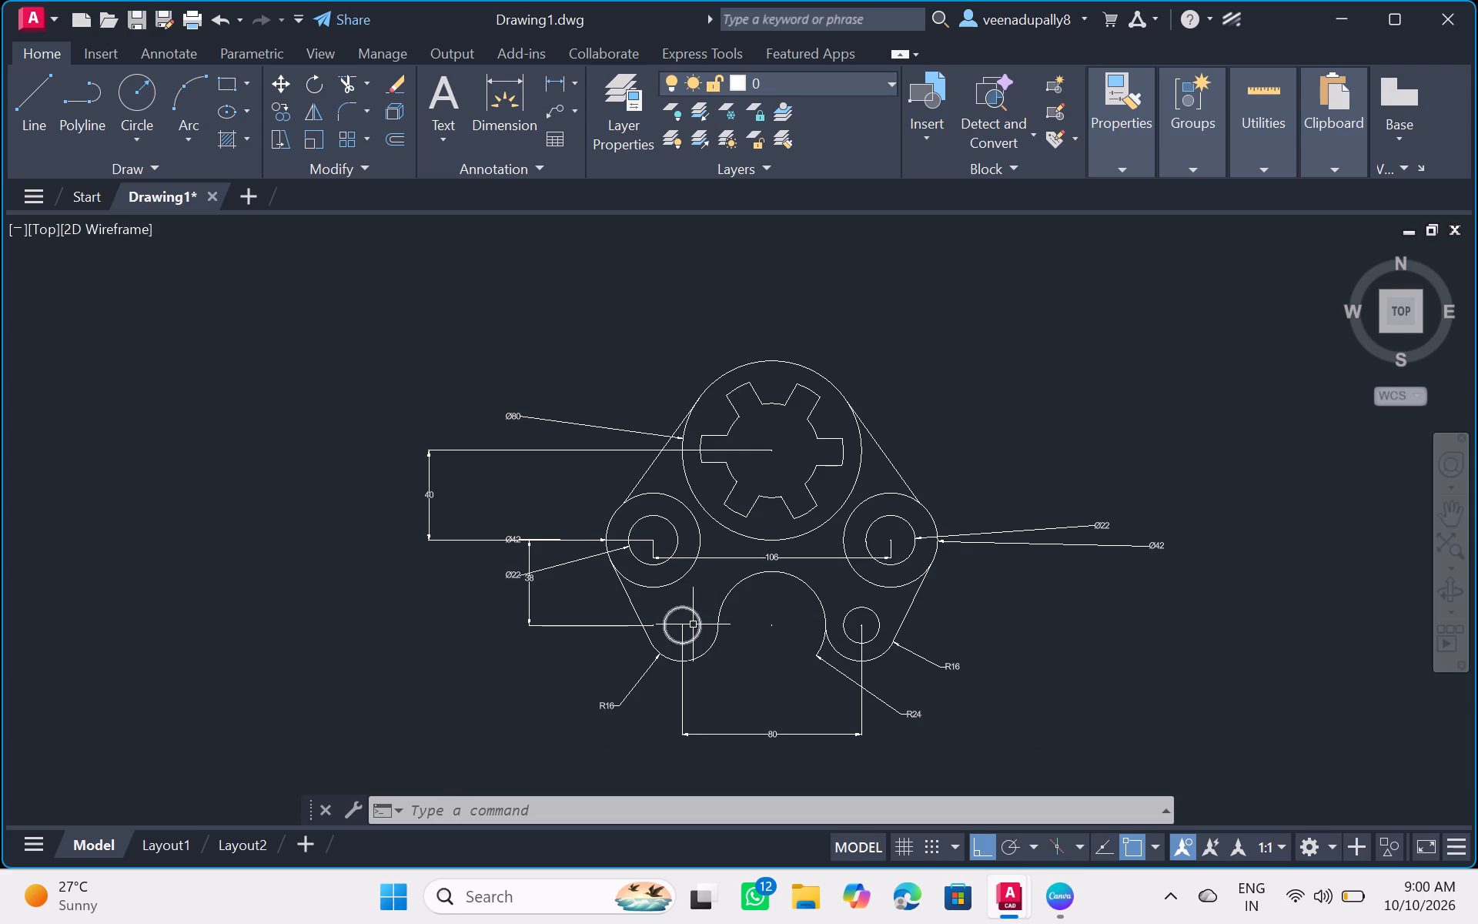
key(Escape)
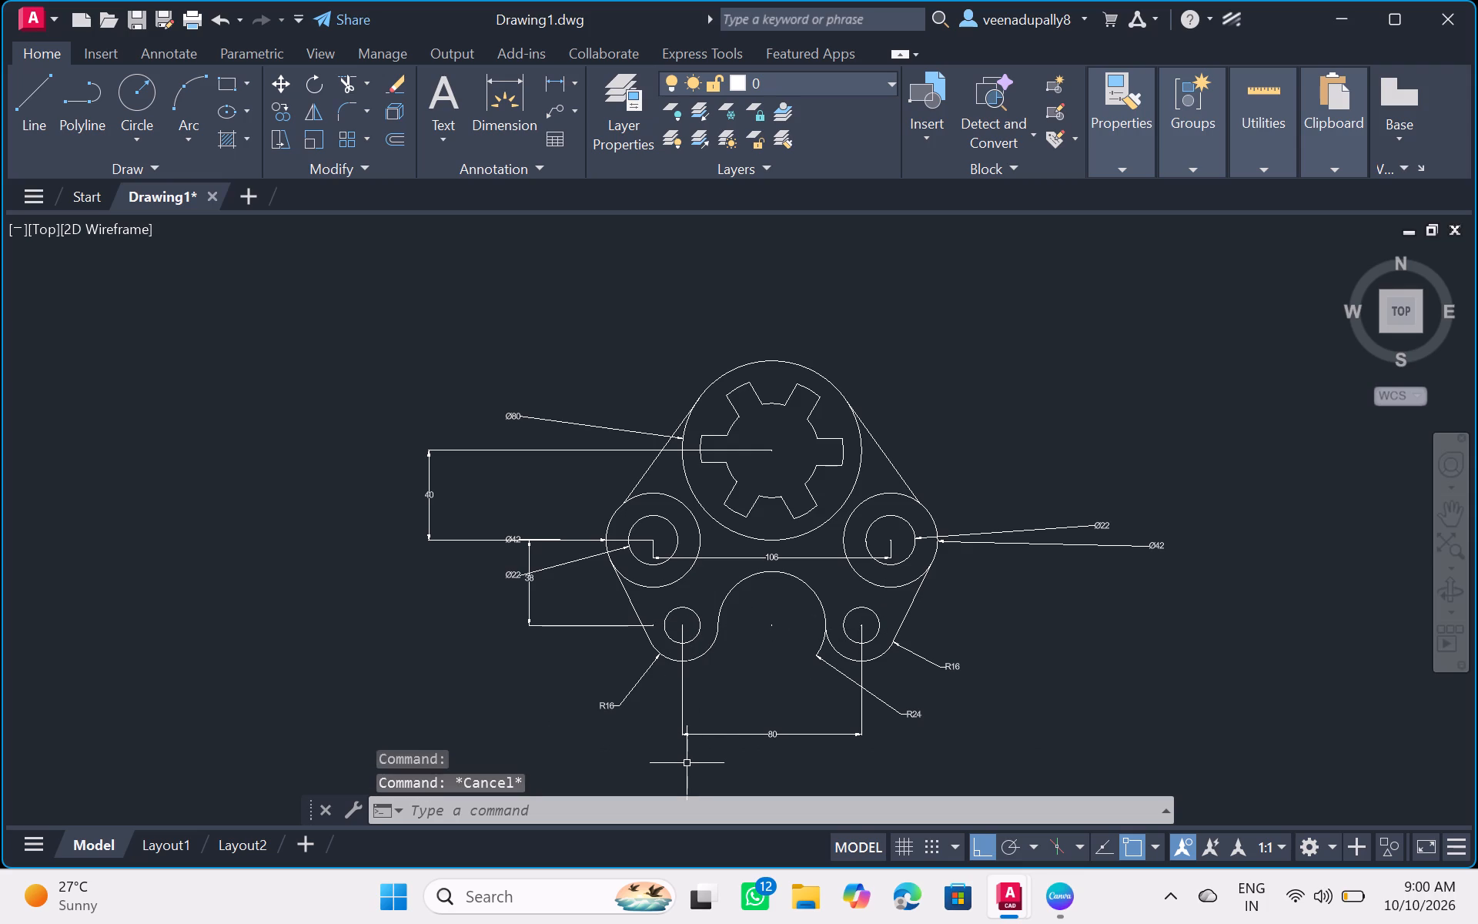
key(Escape)
key(Escape)
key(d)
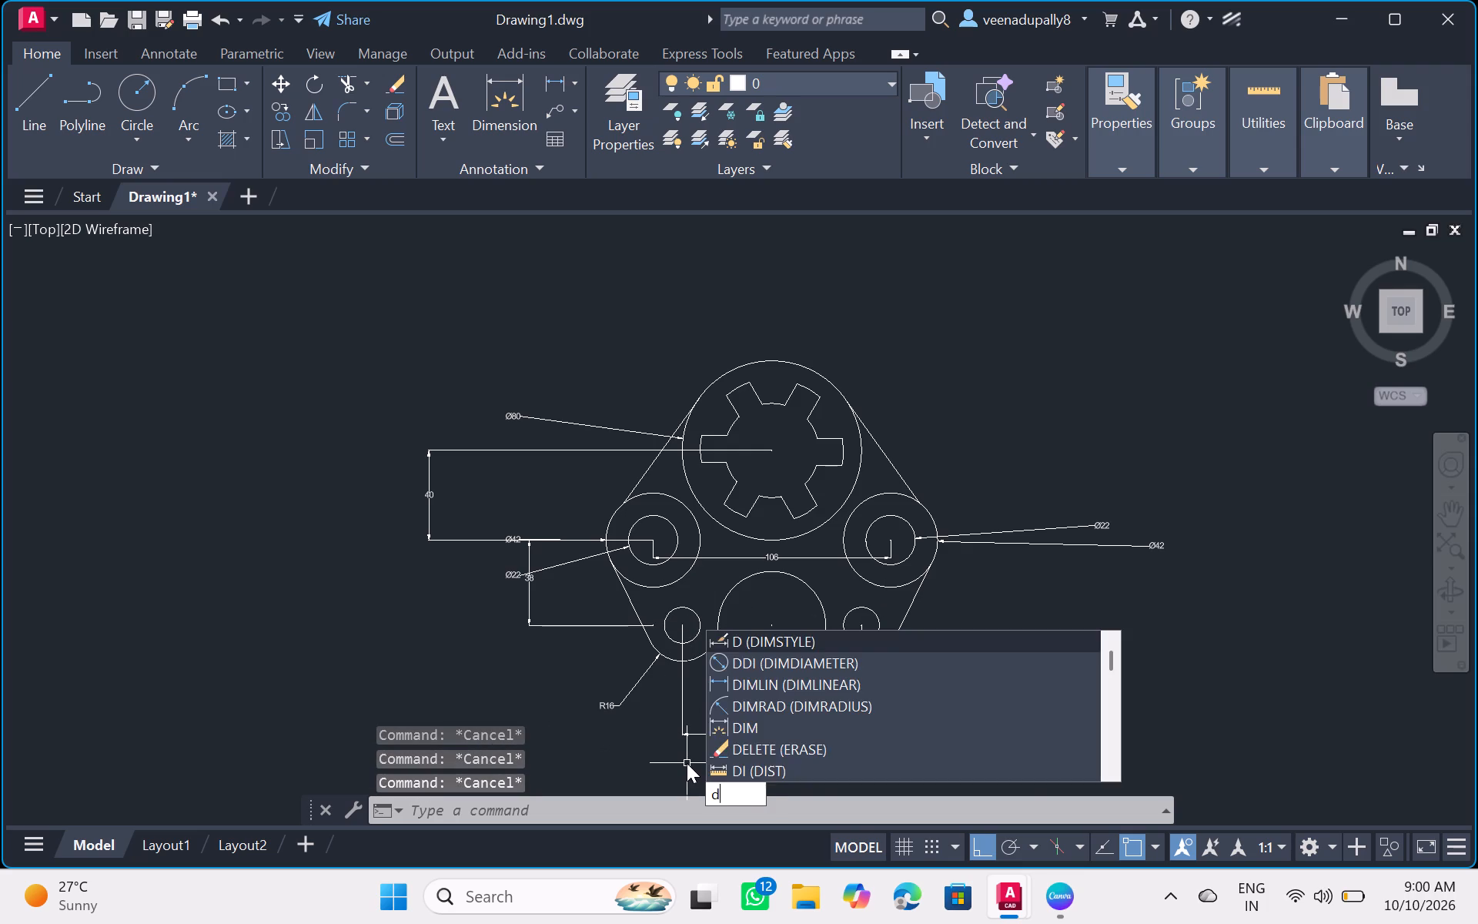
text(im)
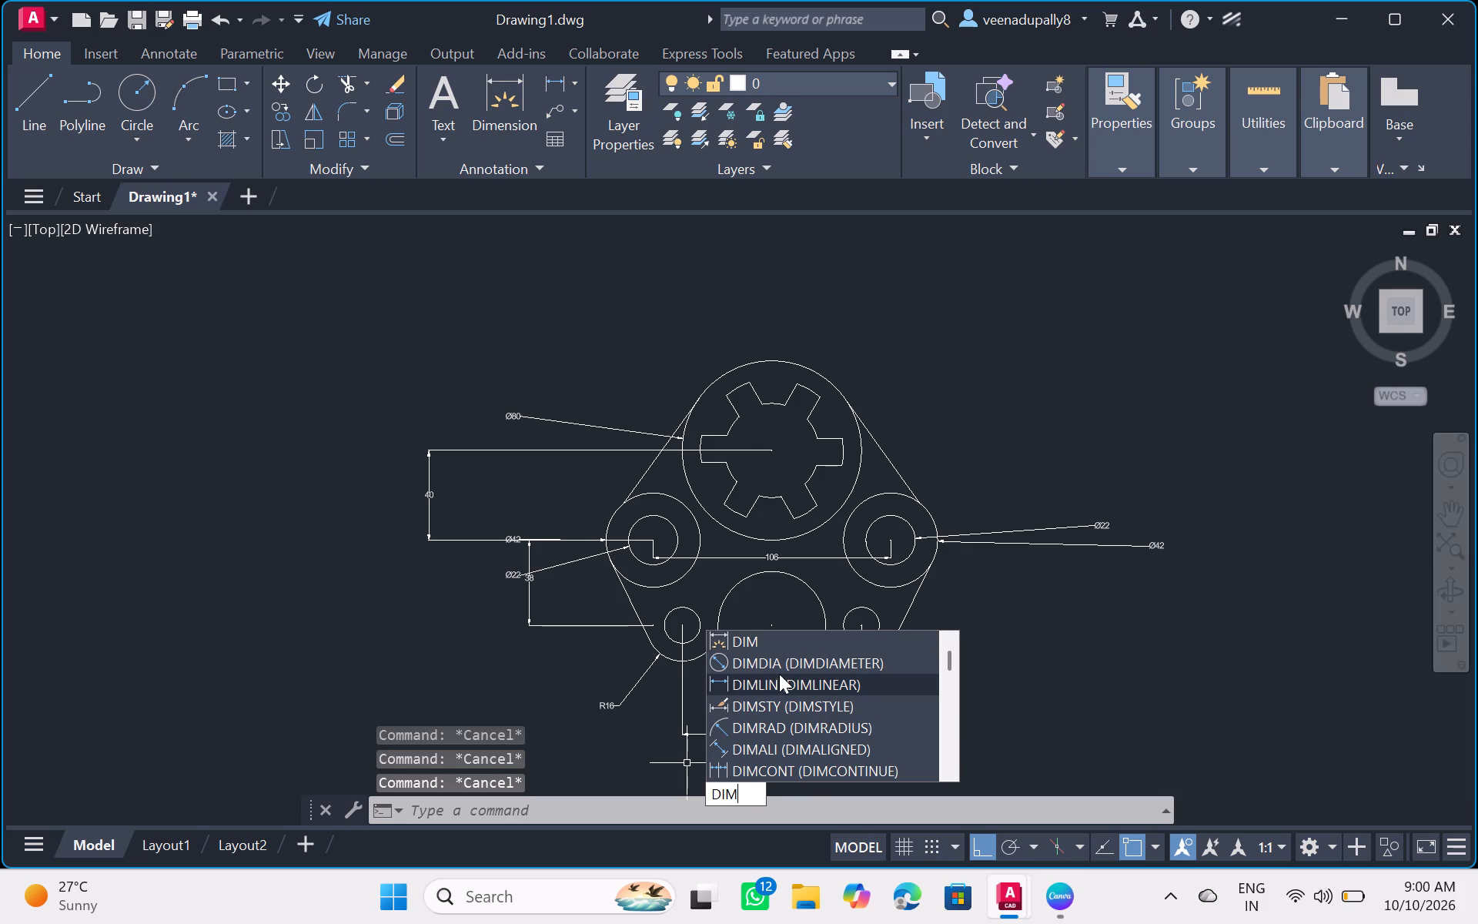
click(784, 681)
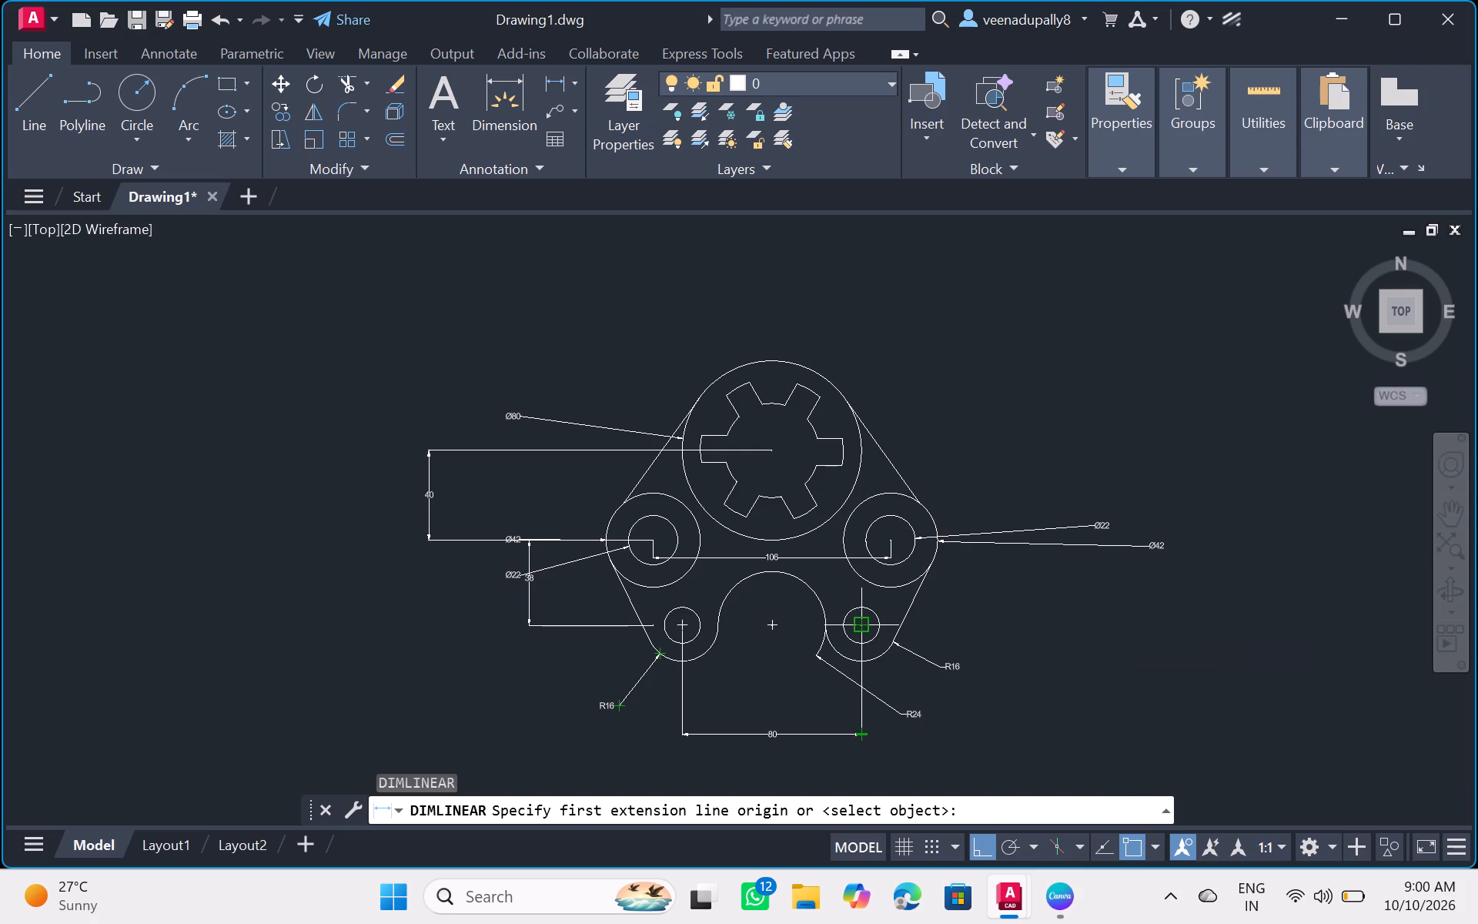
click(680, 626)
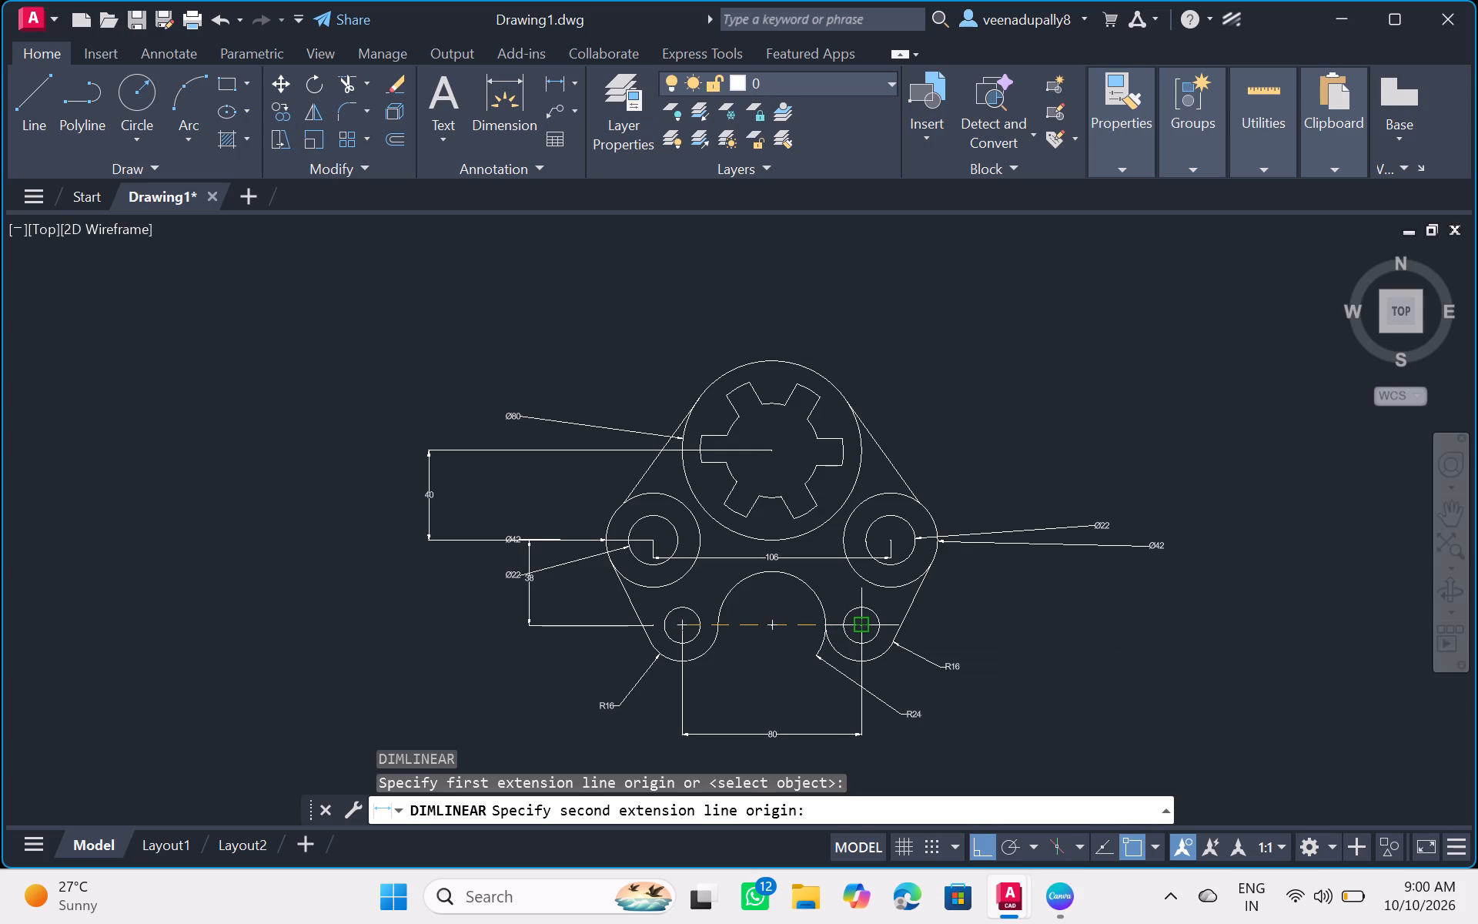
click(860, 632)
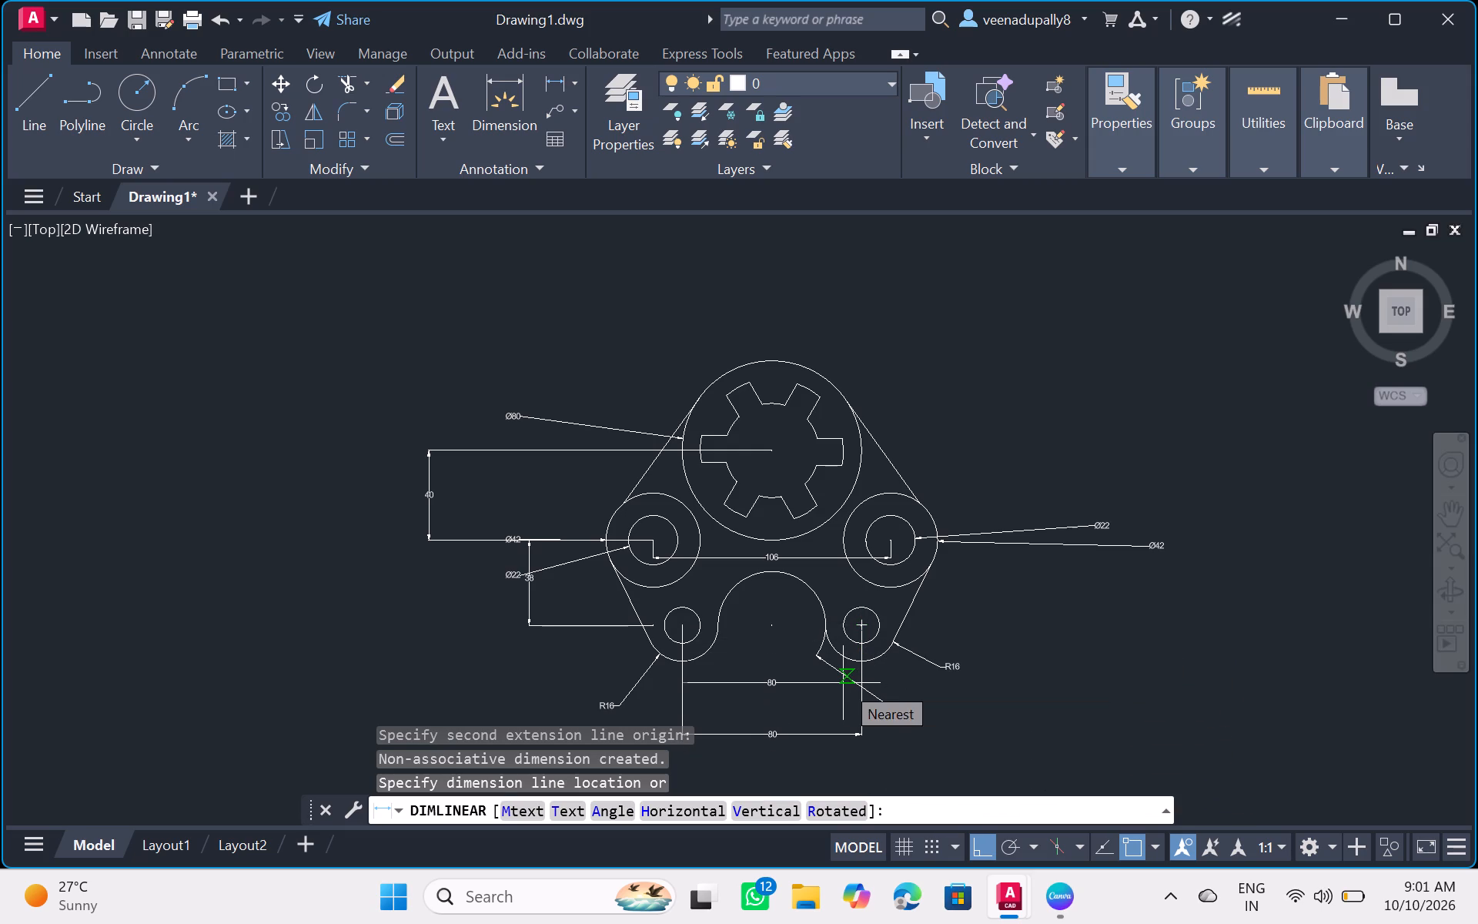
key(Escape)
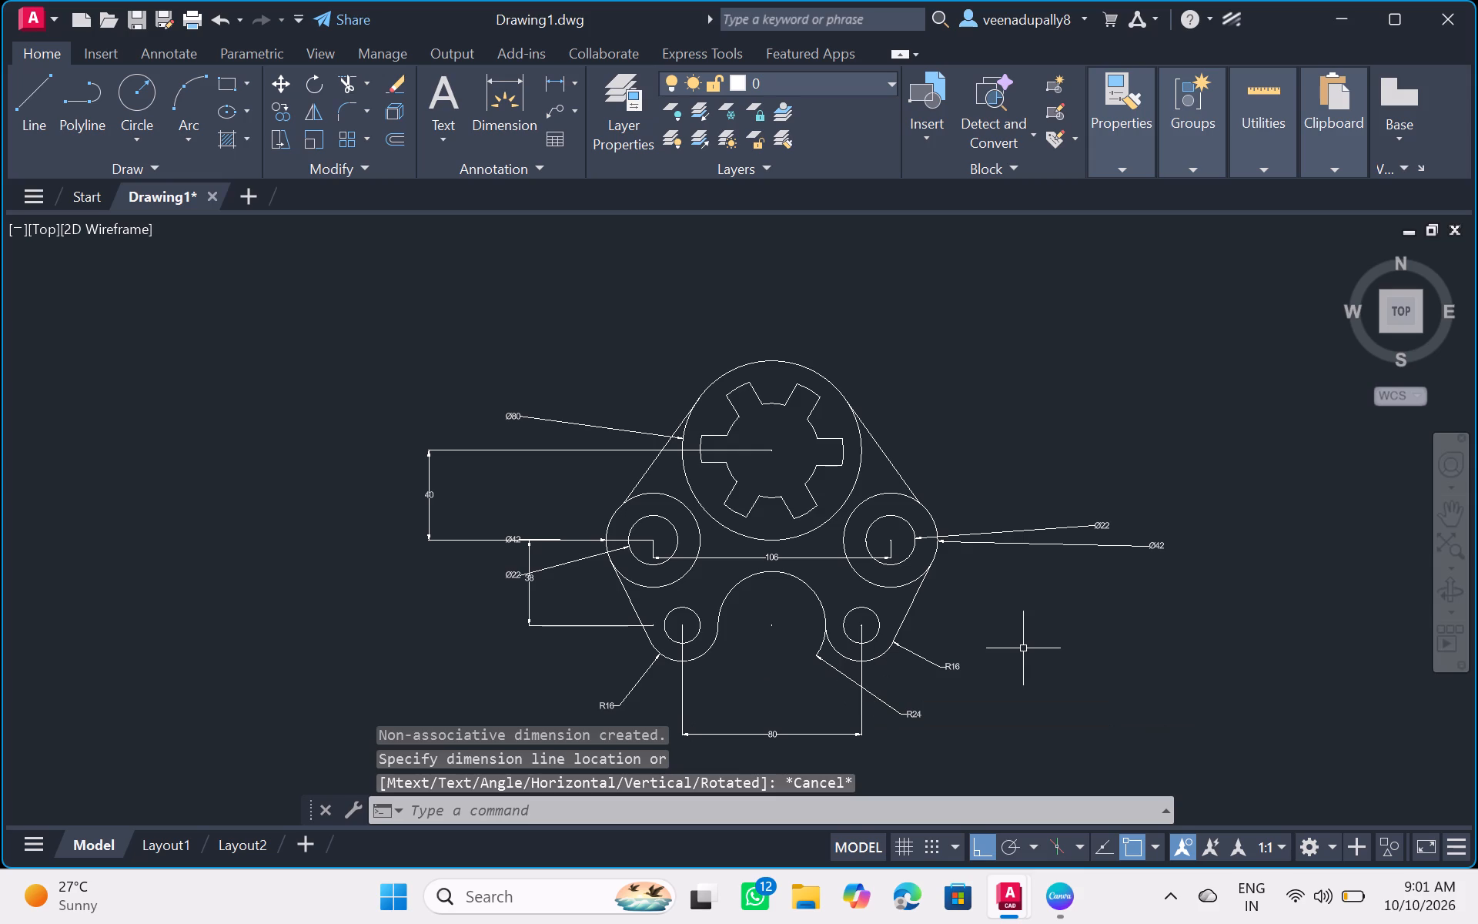
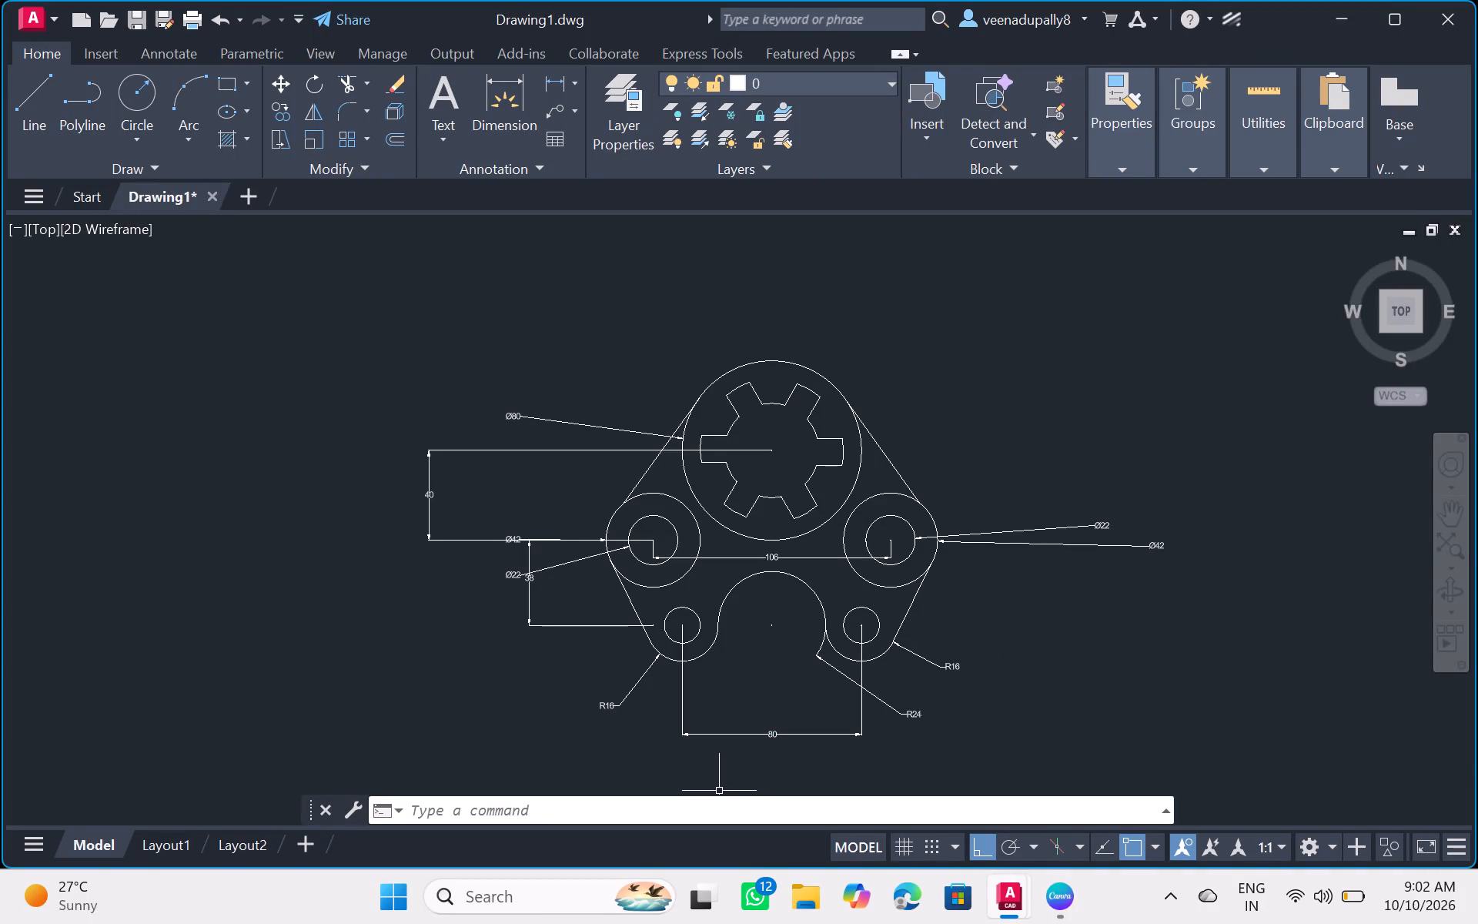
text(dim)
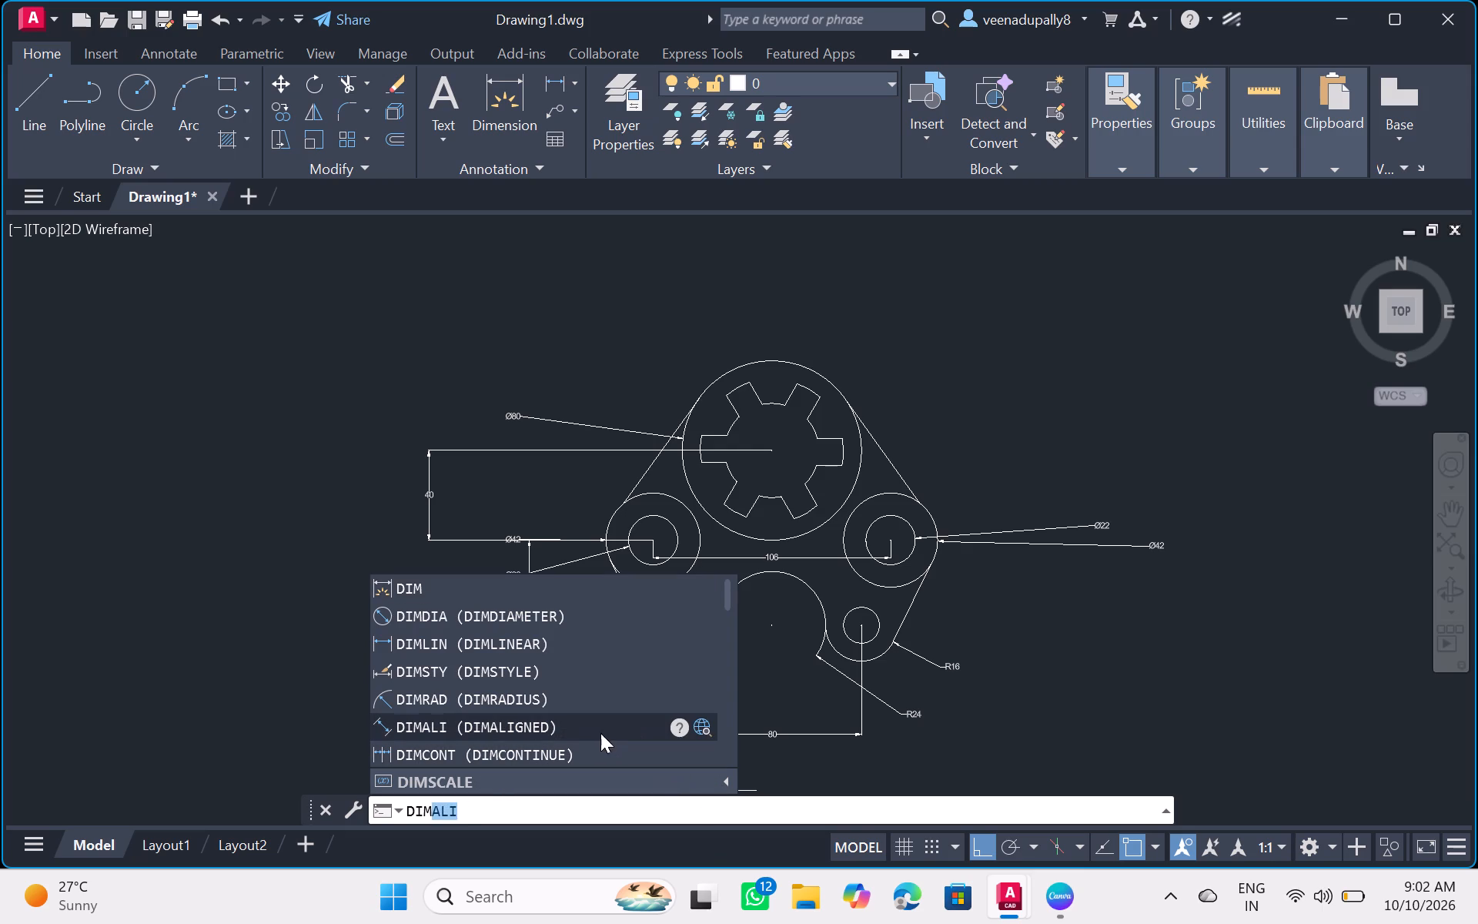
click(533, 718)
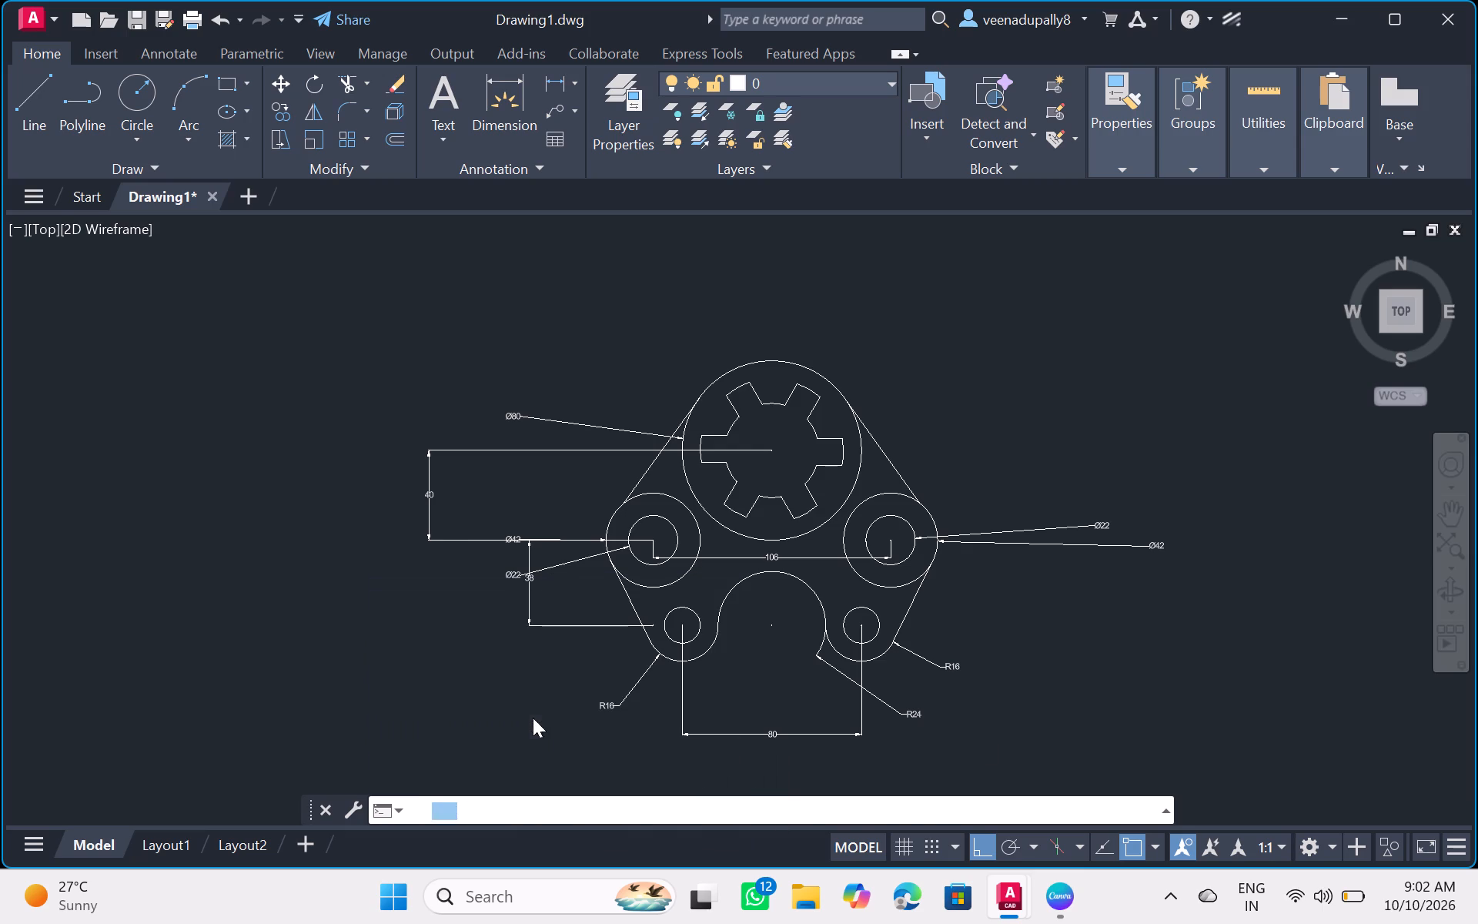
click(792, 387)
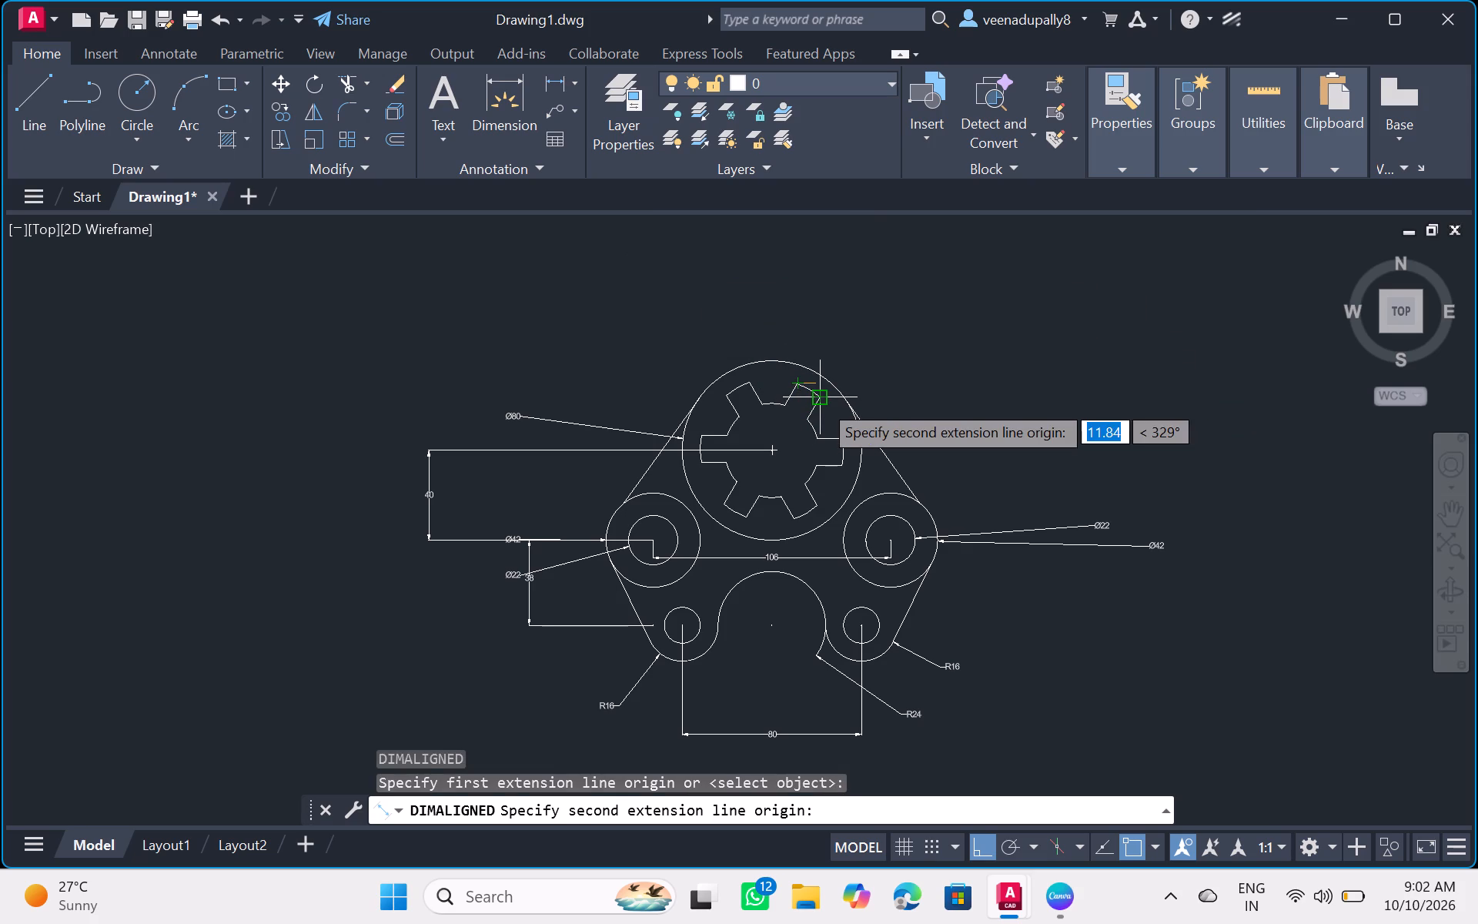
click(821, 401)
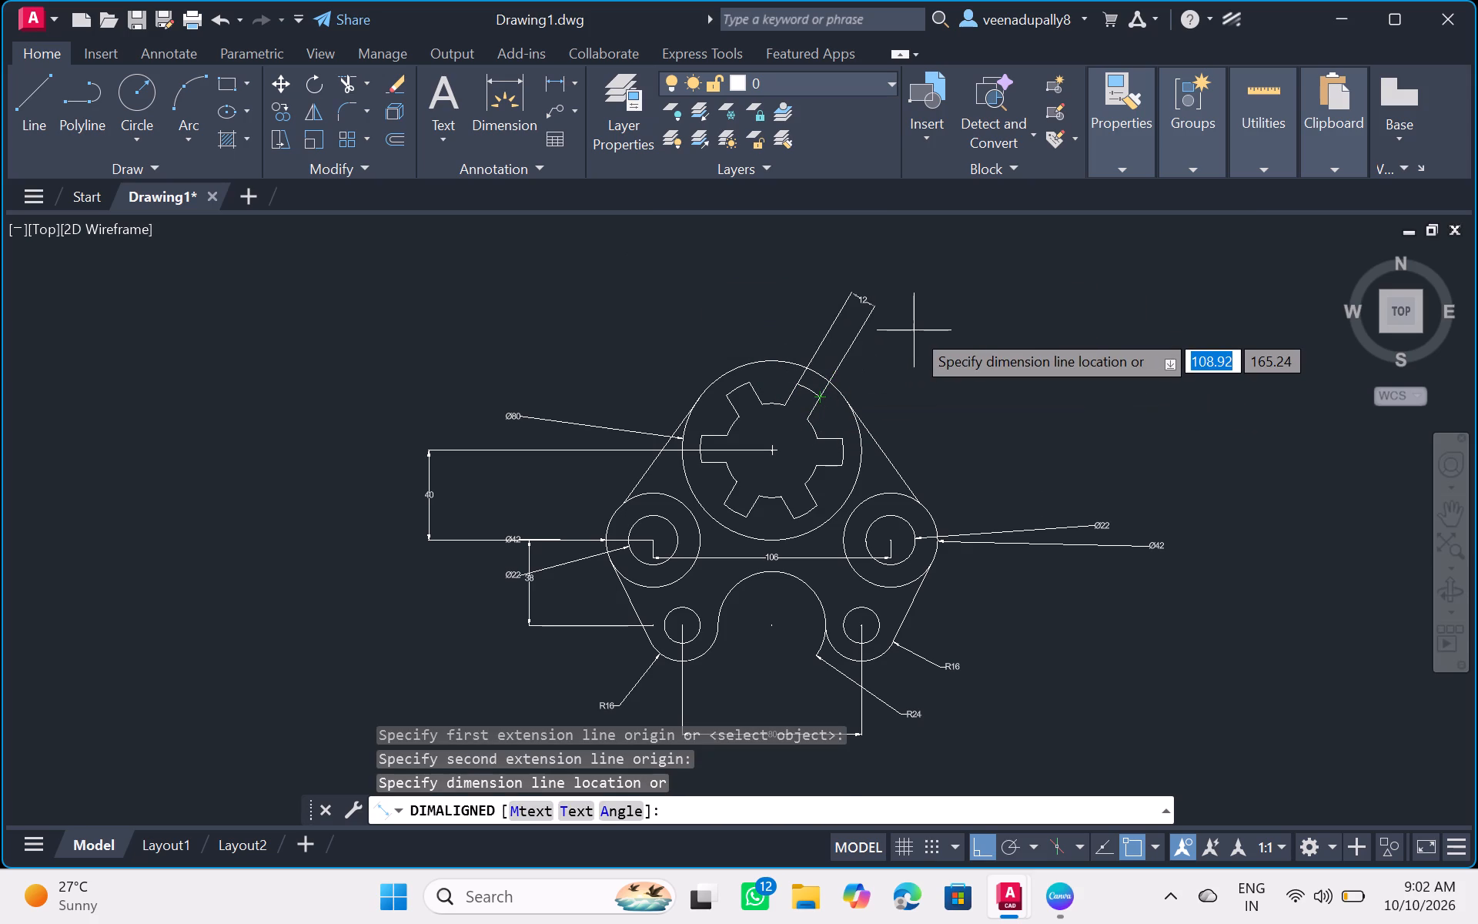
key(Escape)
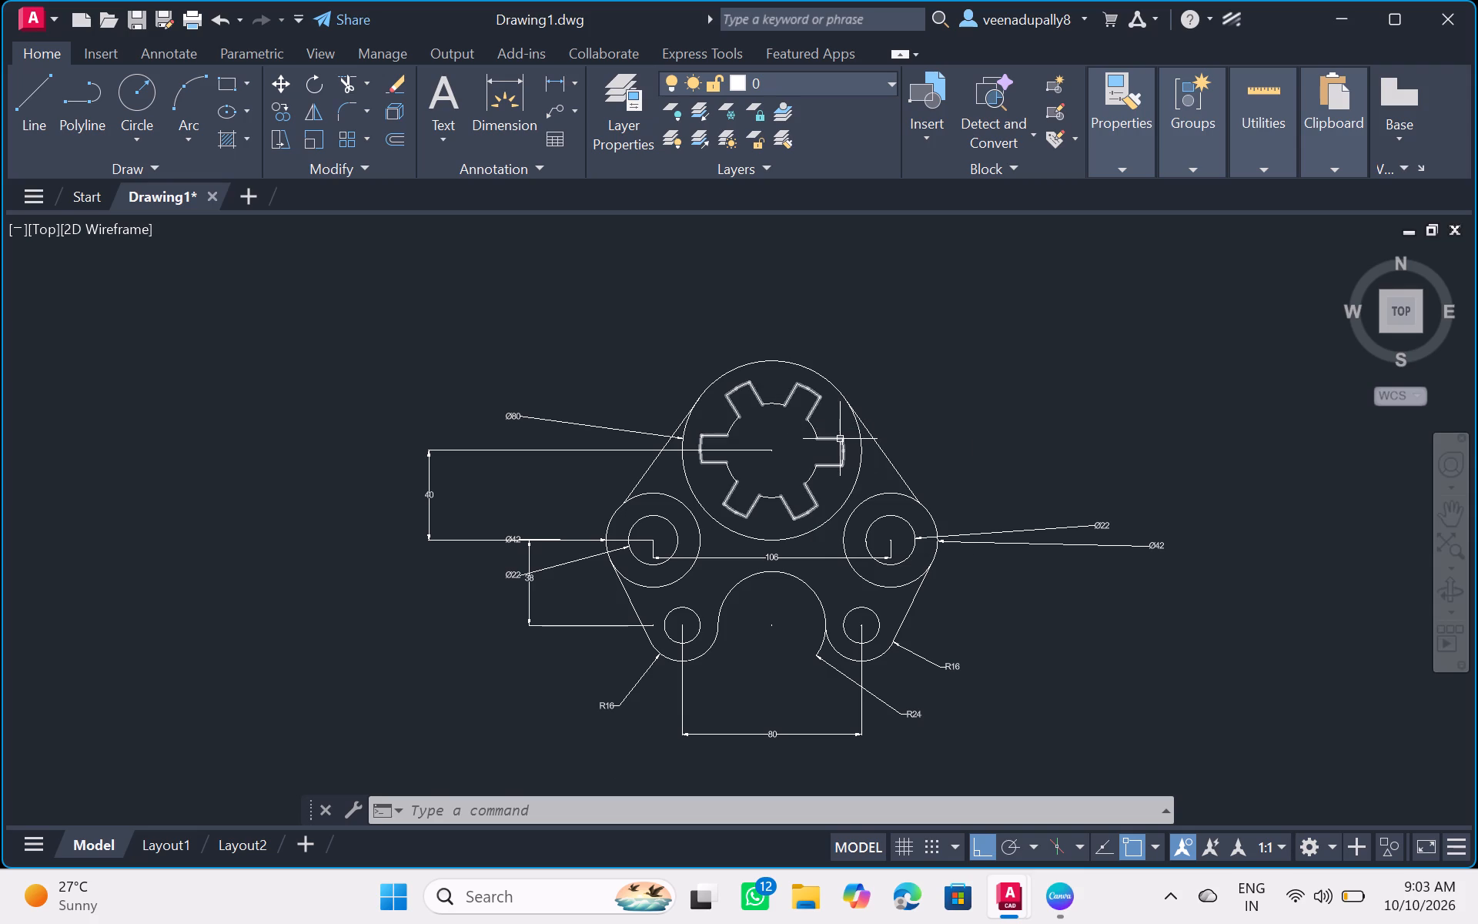
Add an aligned dimension across the outer end of the upper-right notch in the slotted cutout, entering 8 for the dimension line location.
click(698, 802)
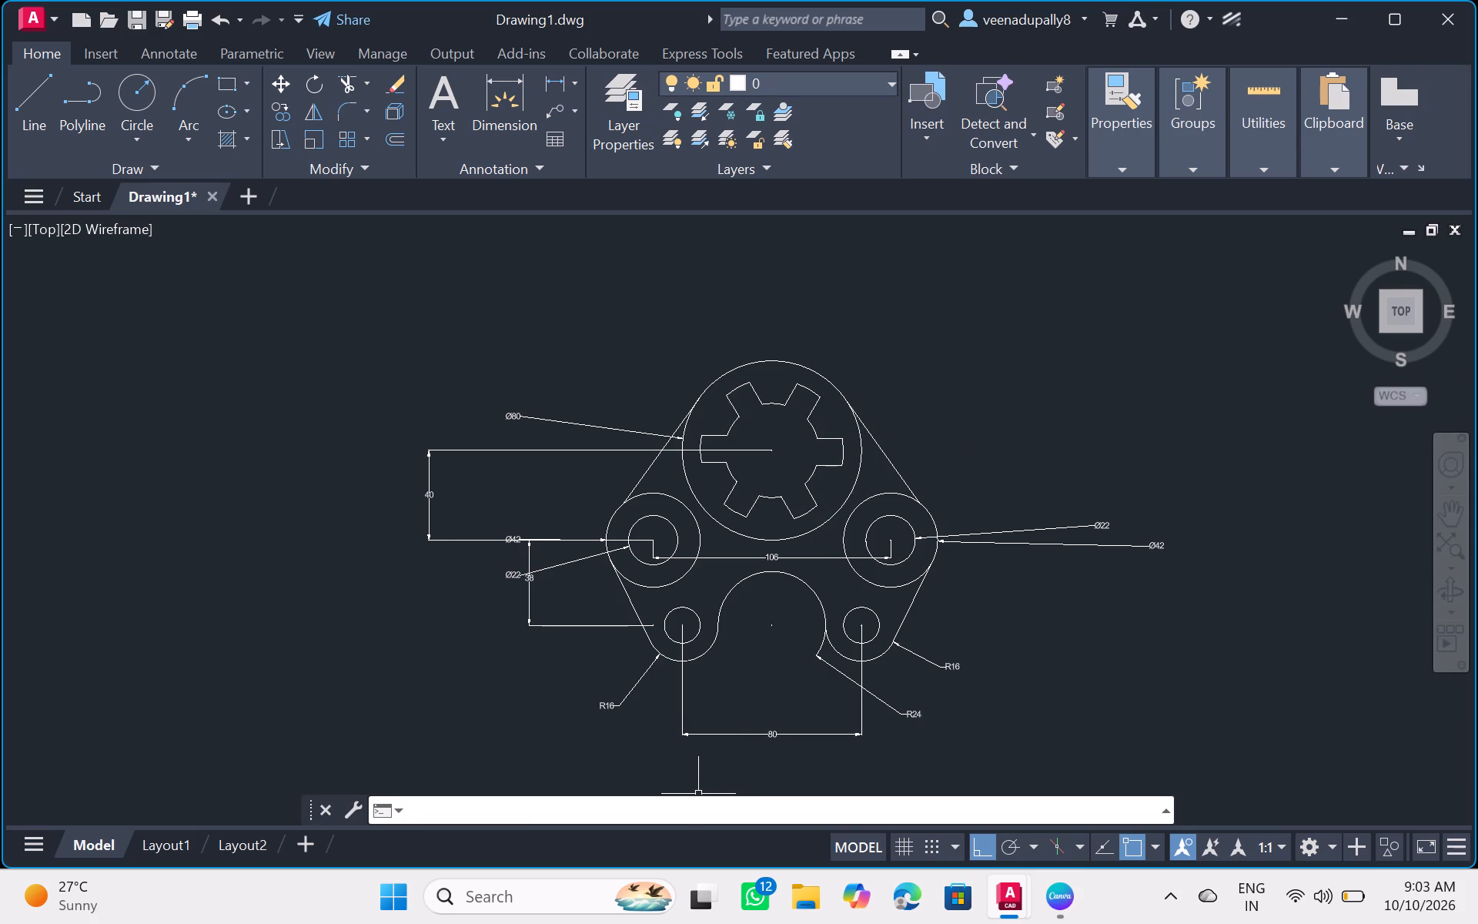
text(dim)
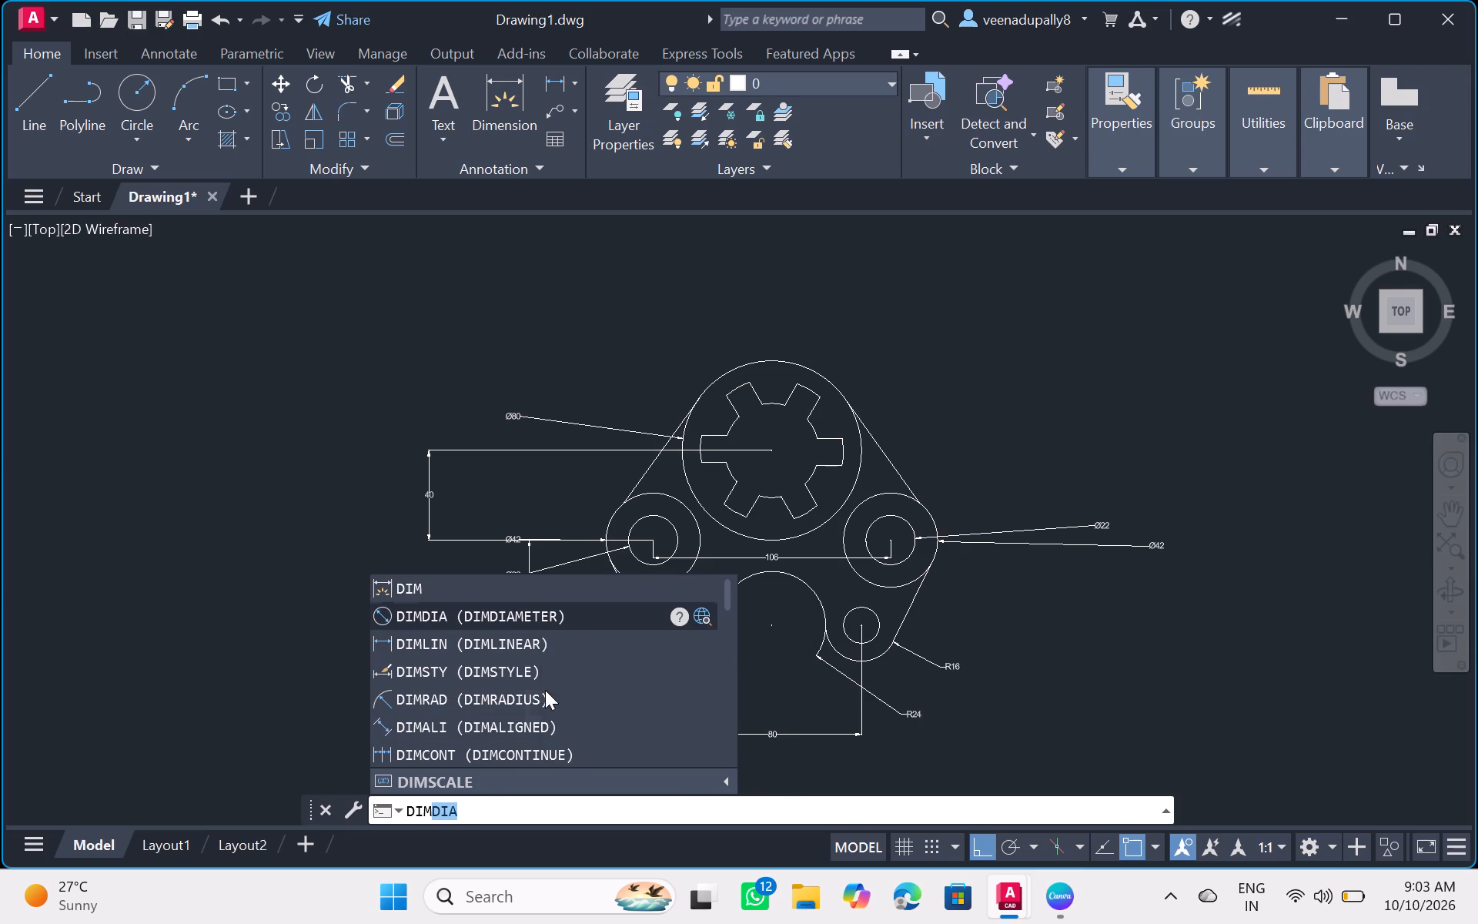
click(533, 728)
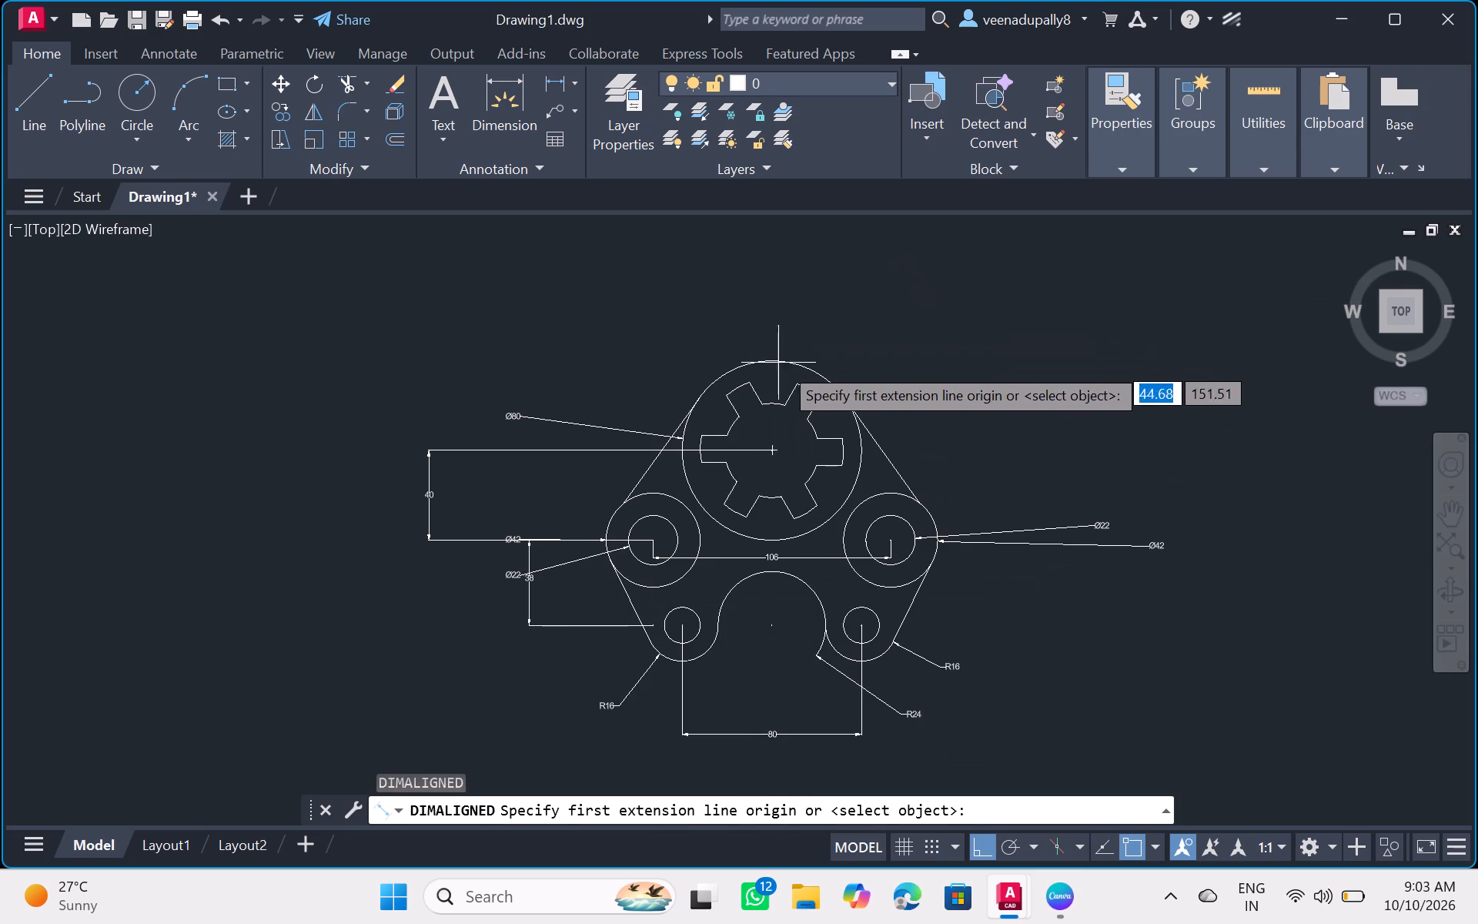
click(798, 385)
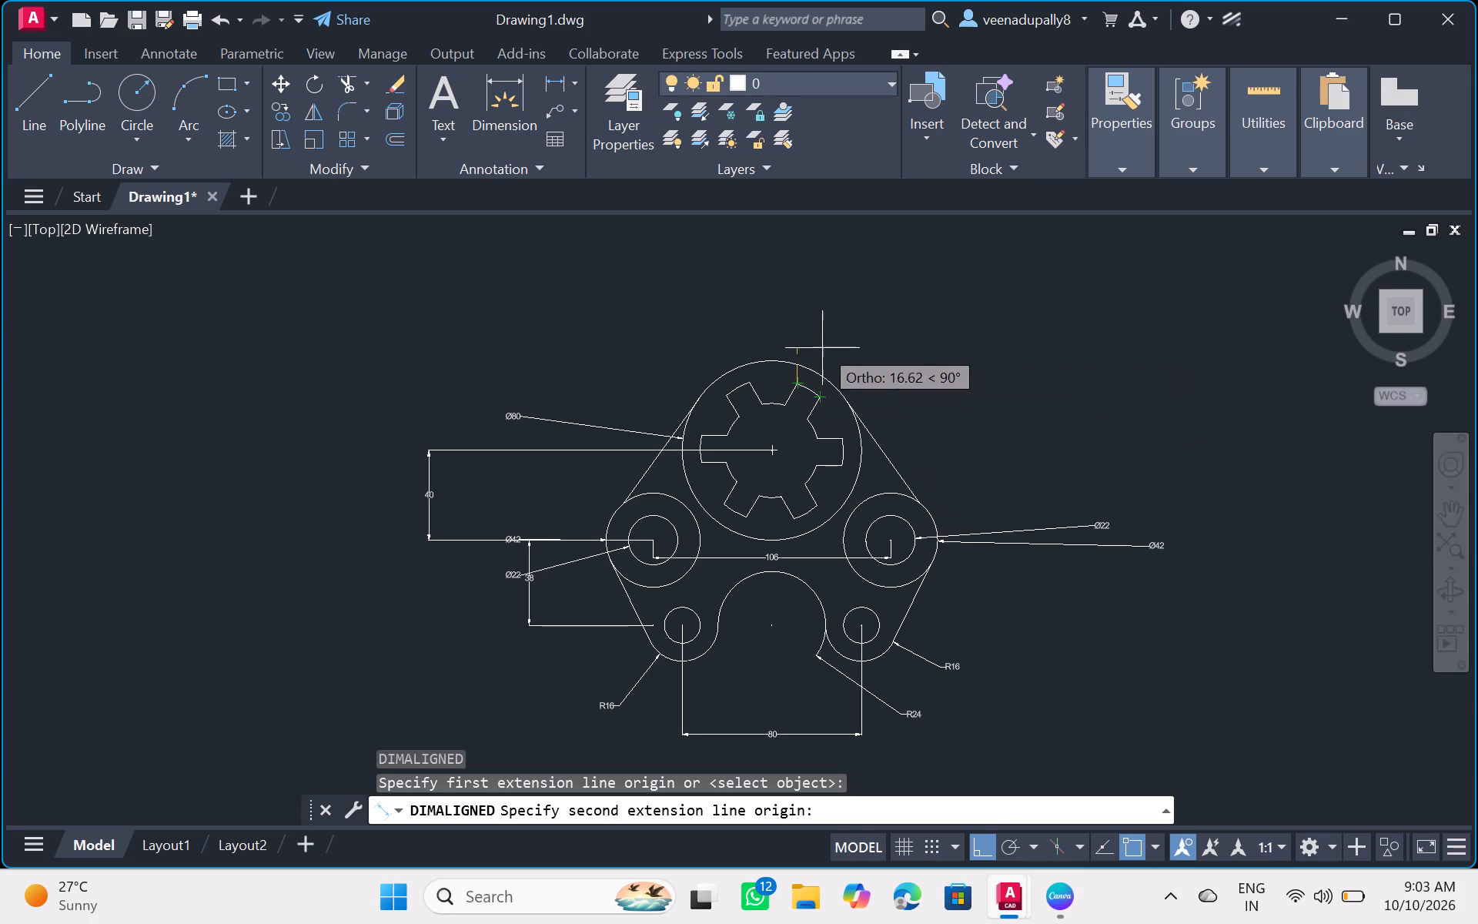
click(824, 396)
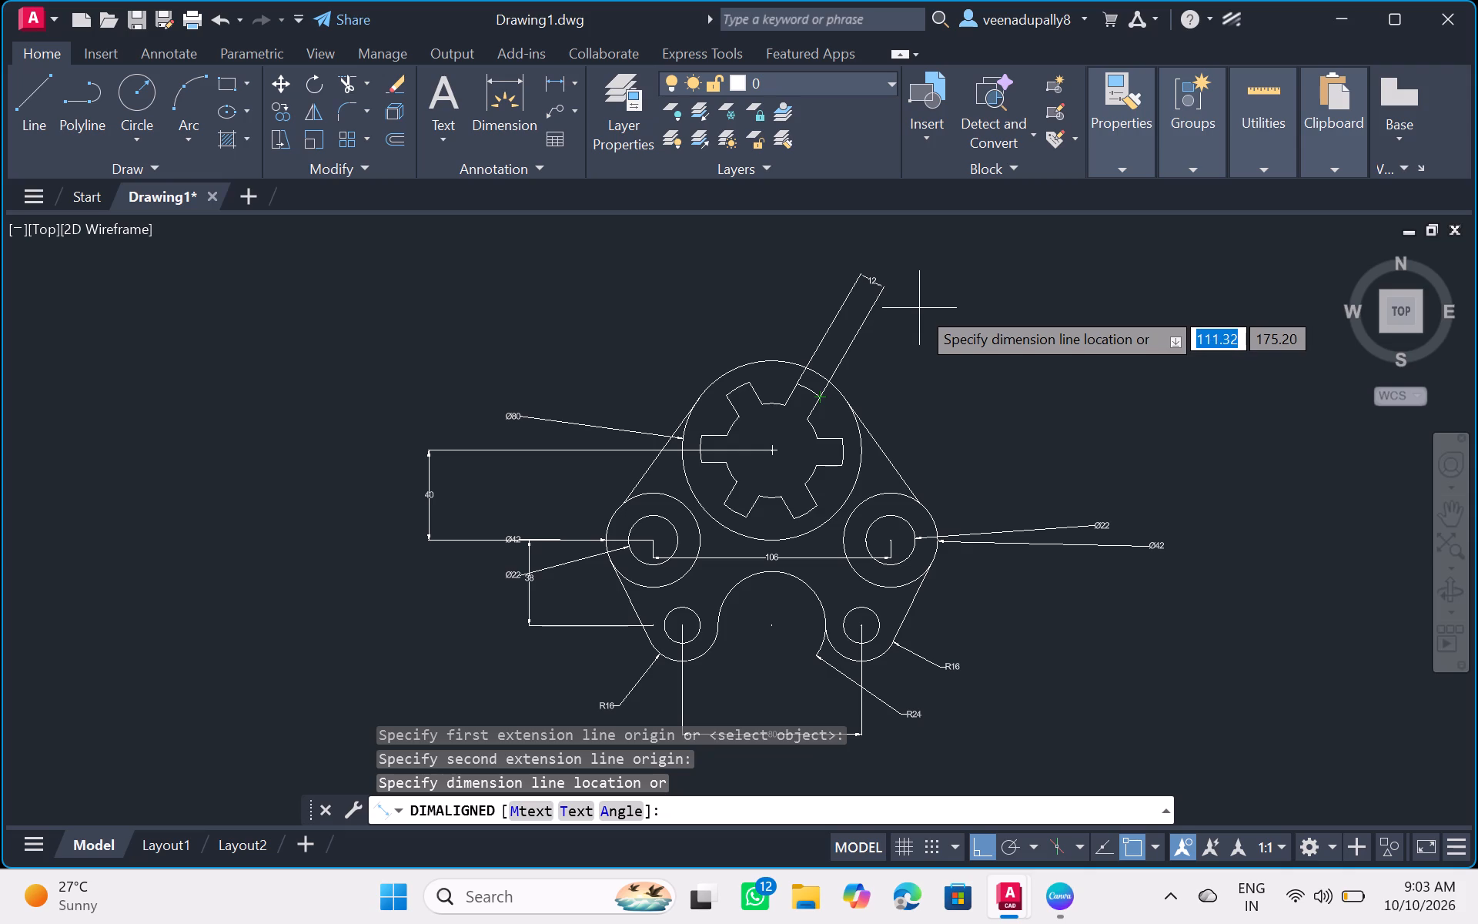
key(BackSpace)
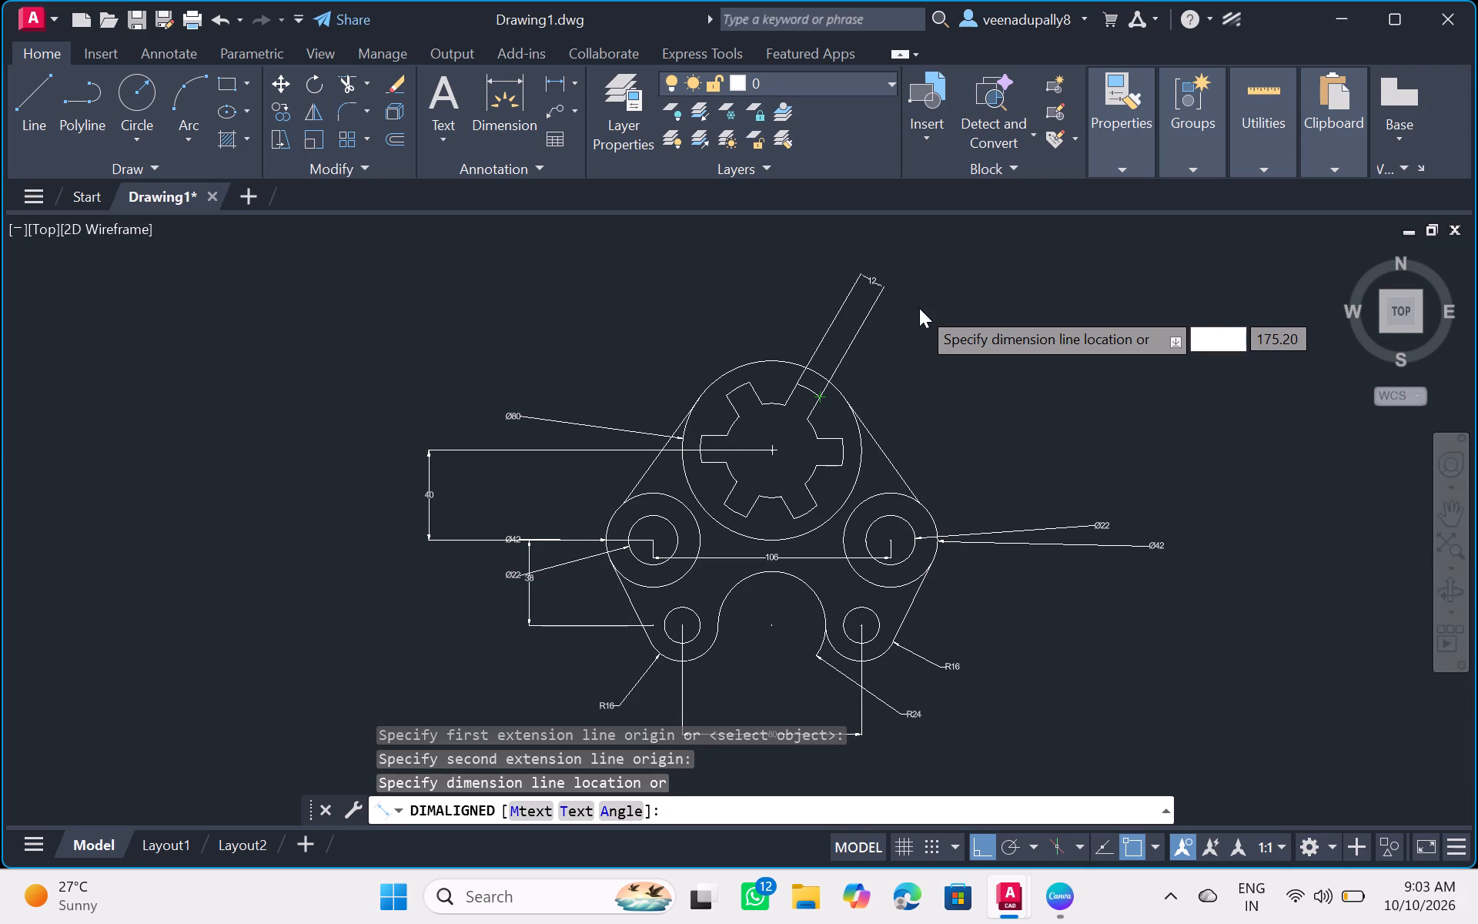
key(8)
key(Return)
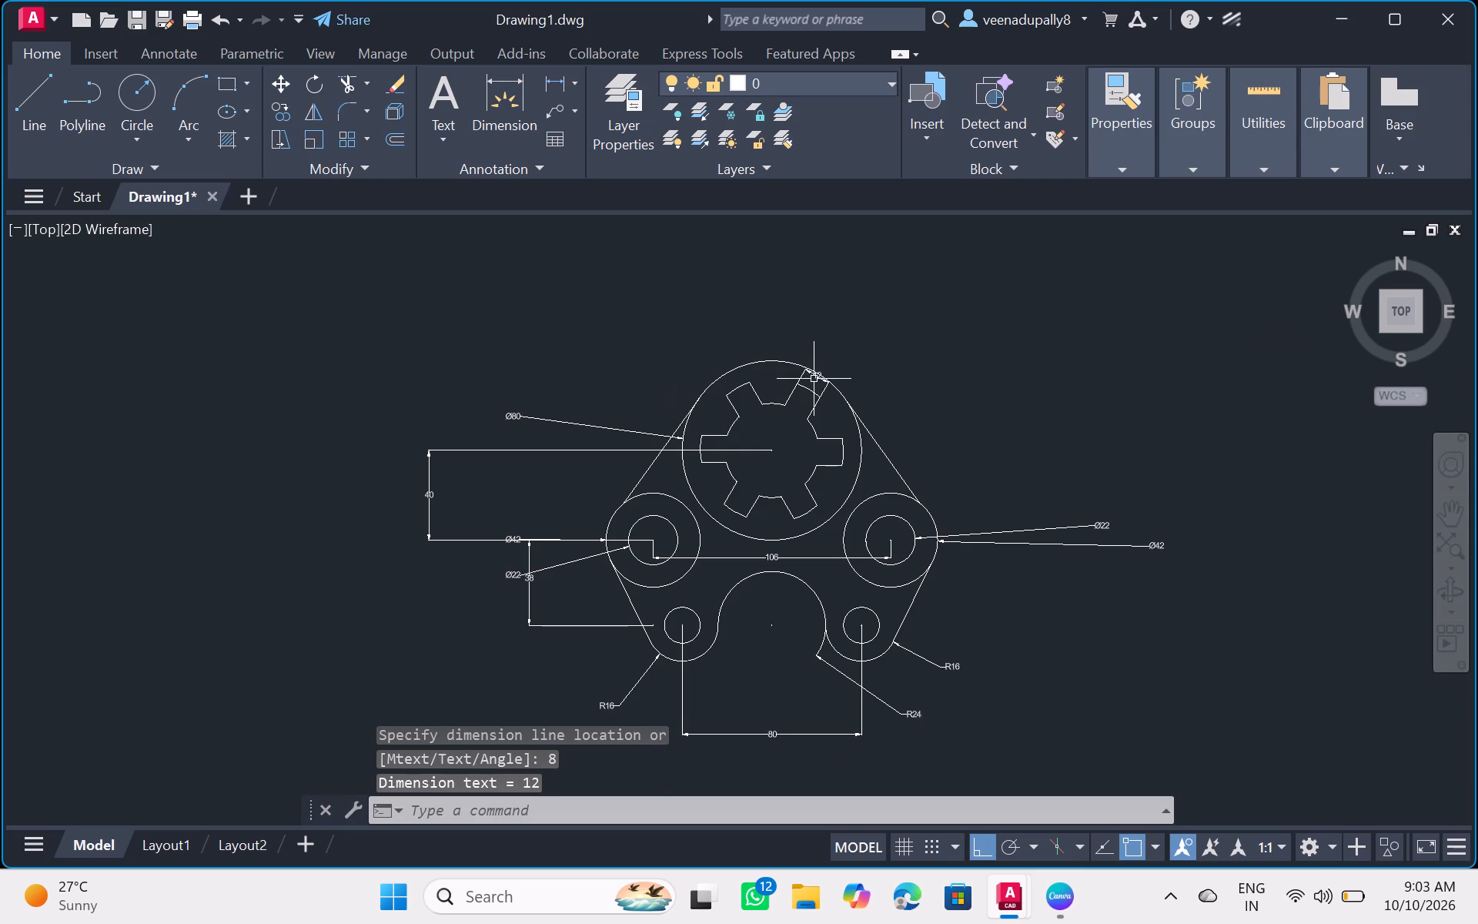
Stretch the notch-width dimension's text horizontally to the right, well outside the large circle, pulling its dimension line clear of the outline.
drag(816, 376, 860, 345)
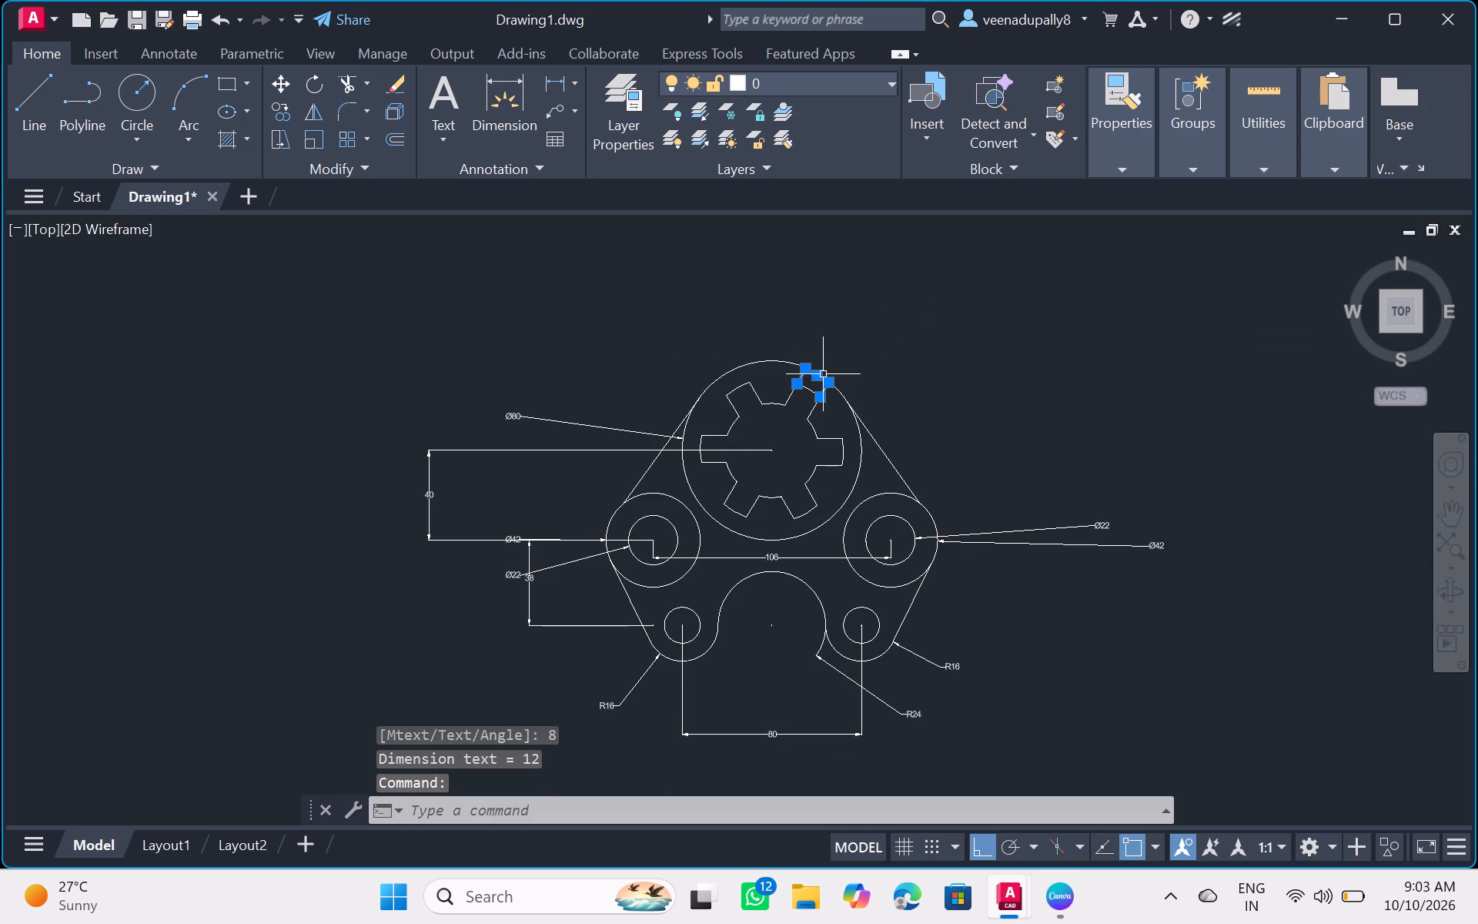
drag(818, 375, 891, 330)
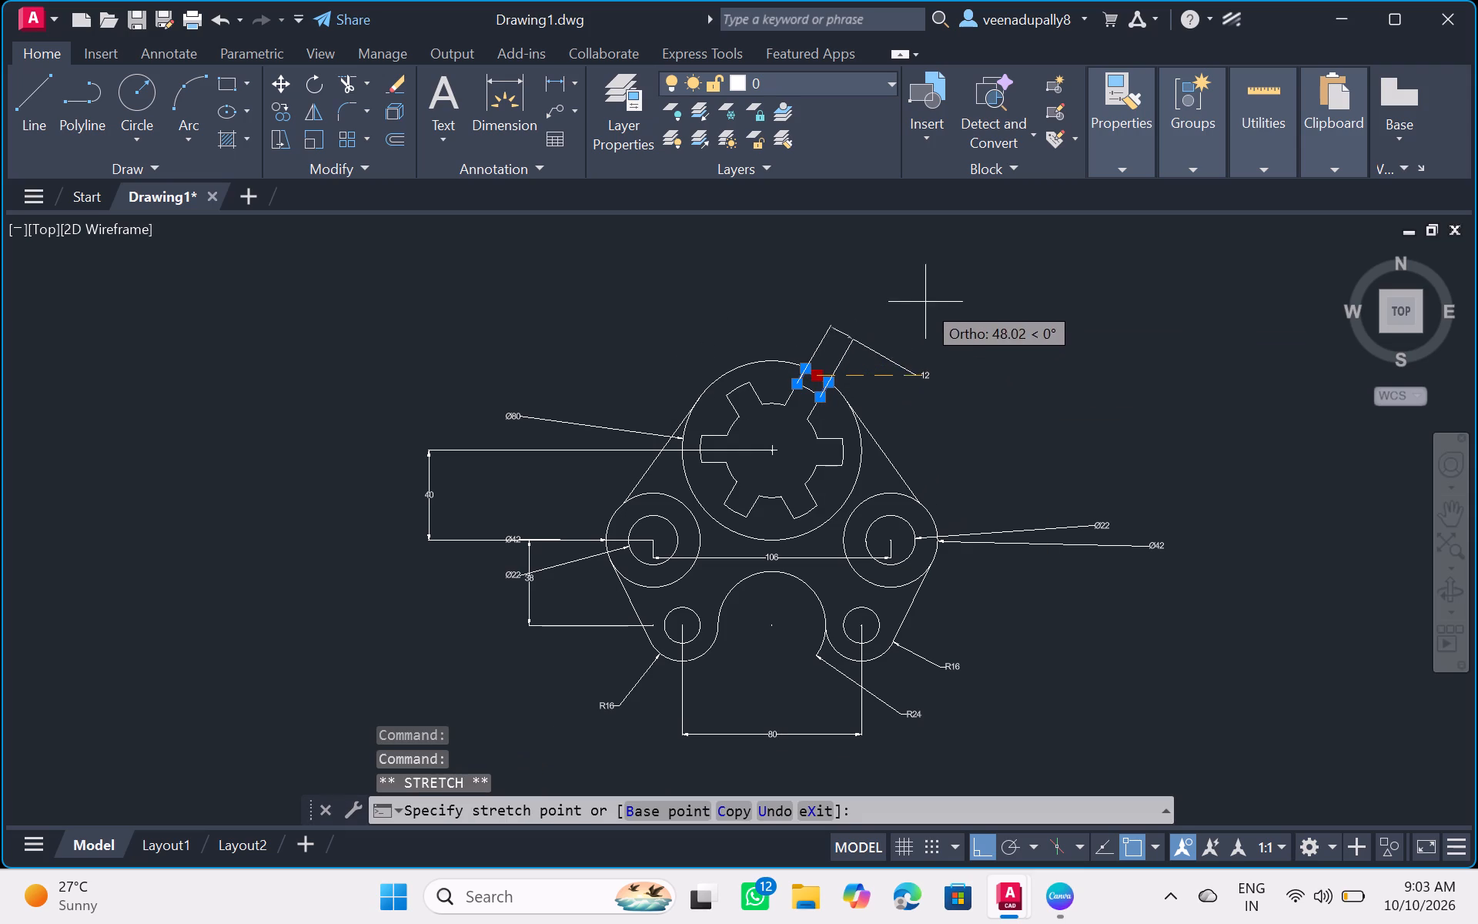
click(983, 283)
click(1042, 291)
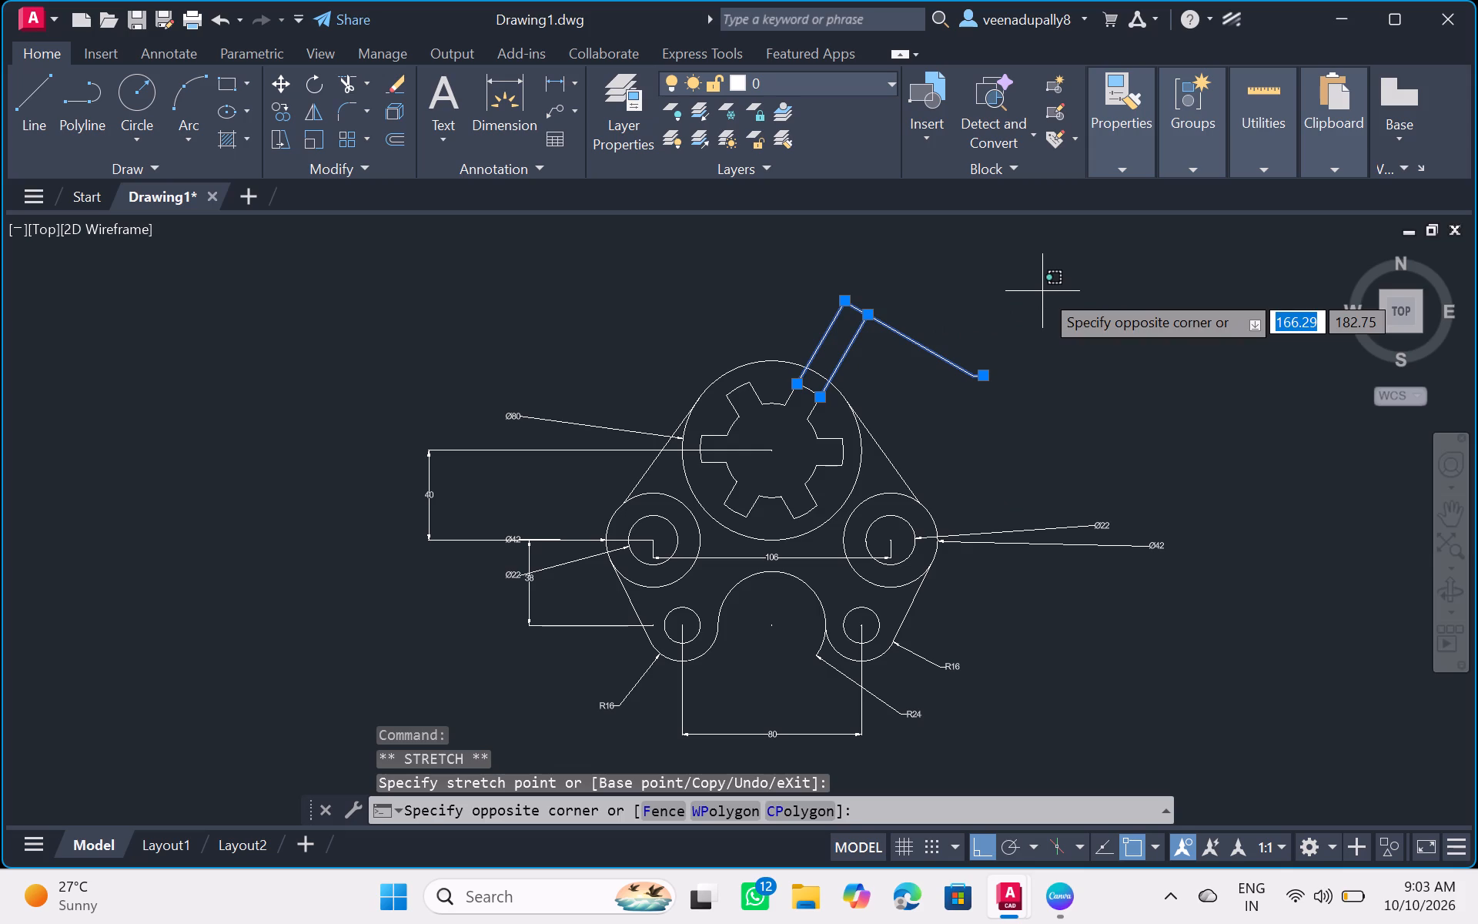
key(Escape)
key(Escape)
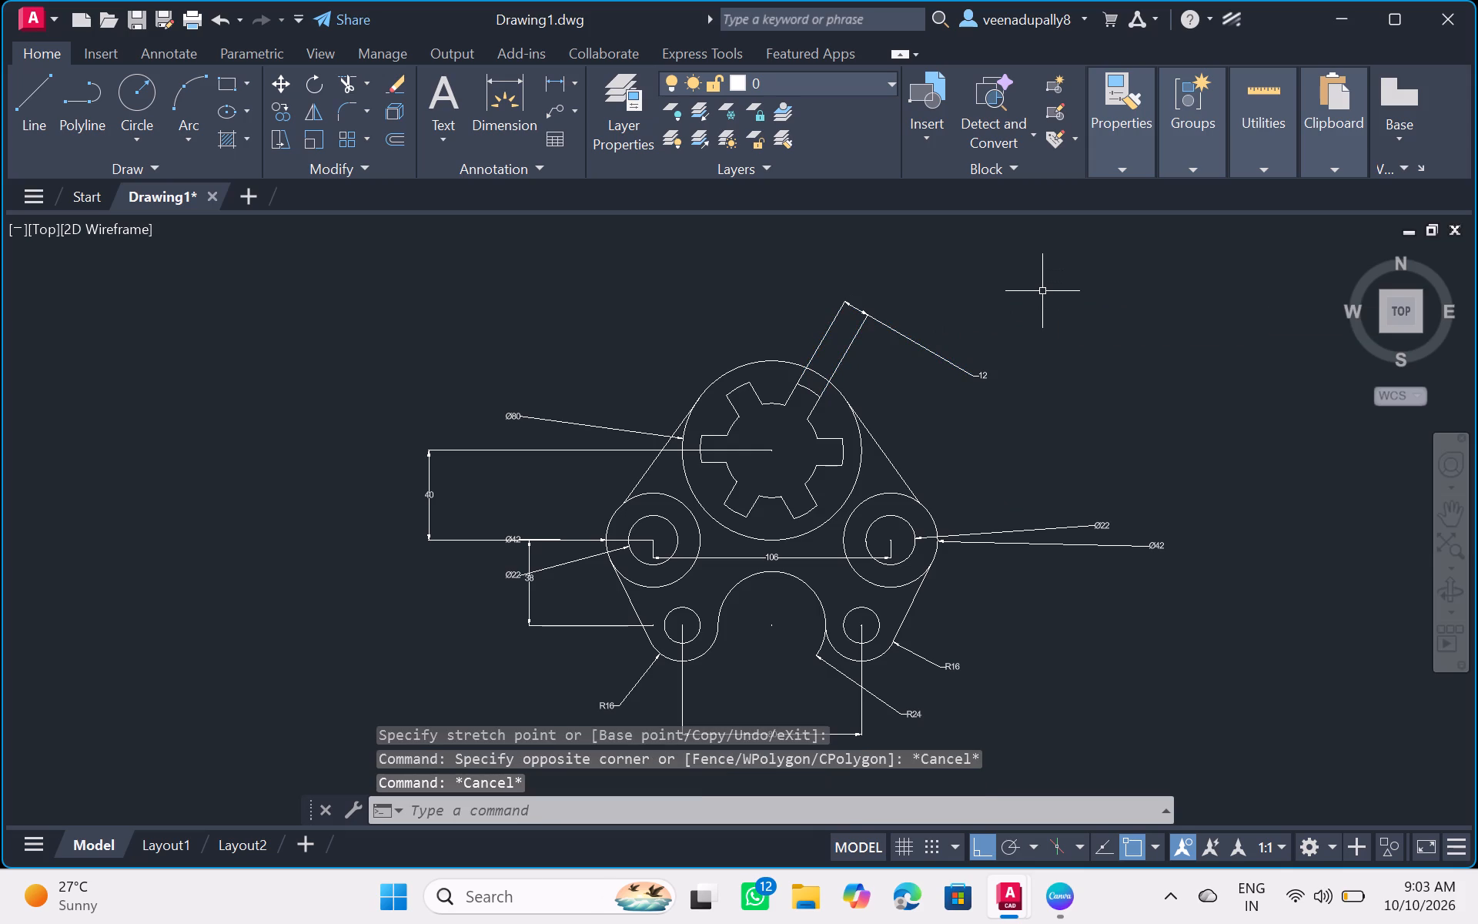
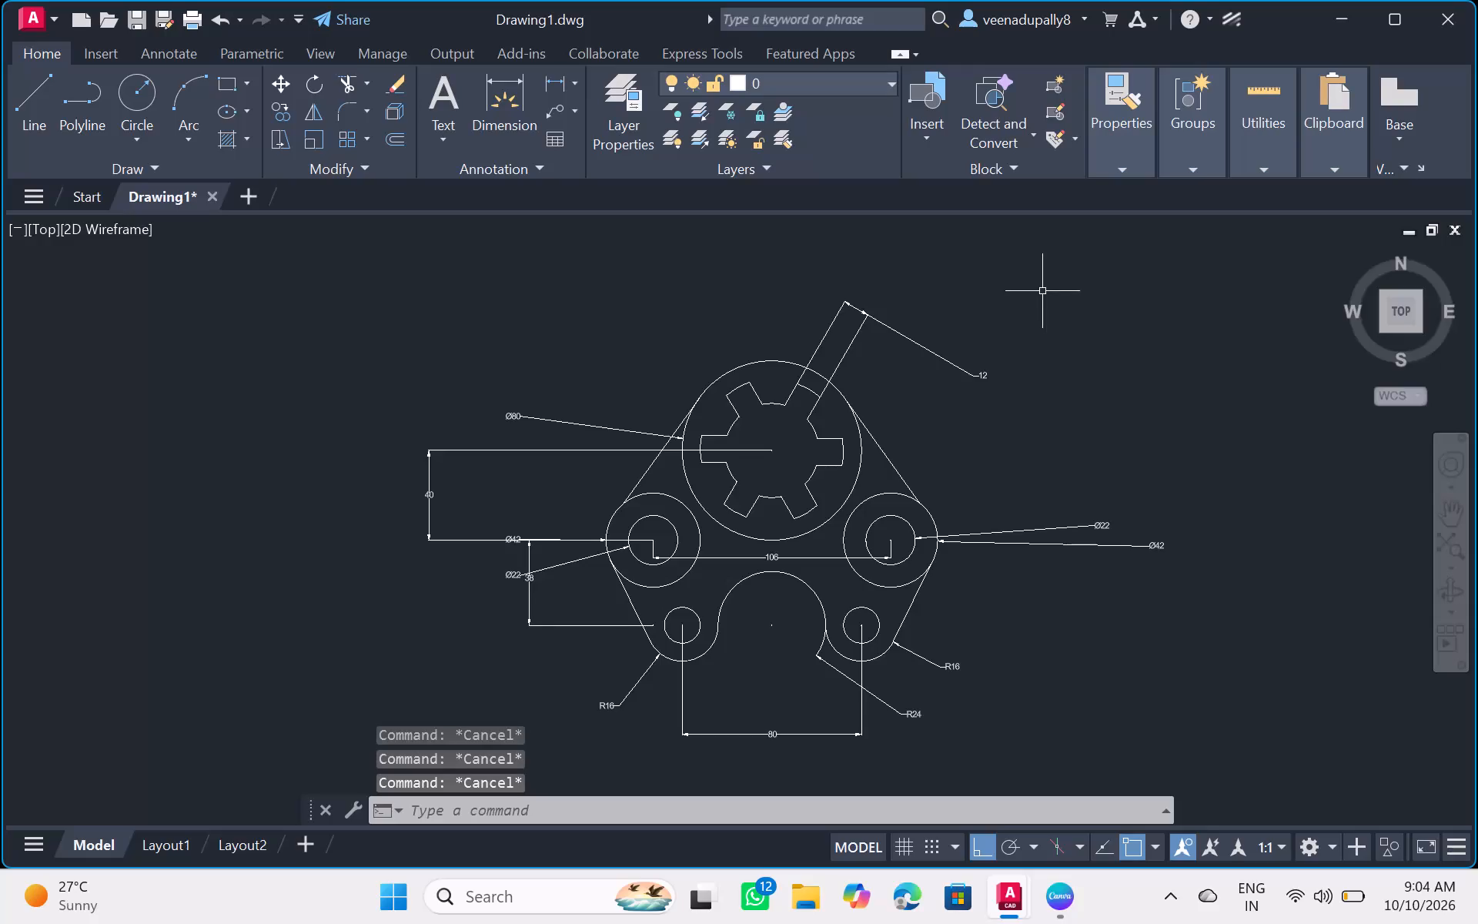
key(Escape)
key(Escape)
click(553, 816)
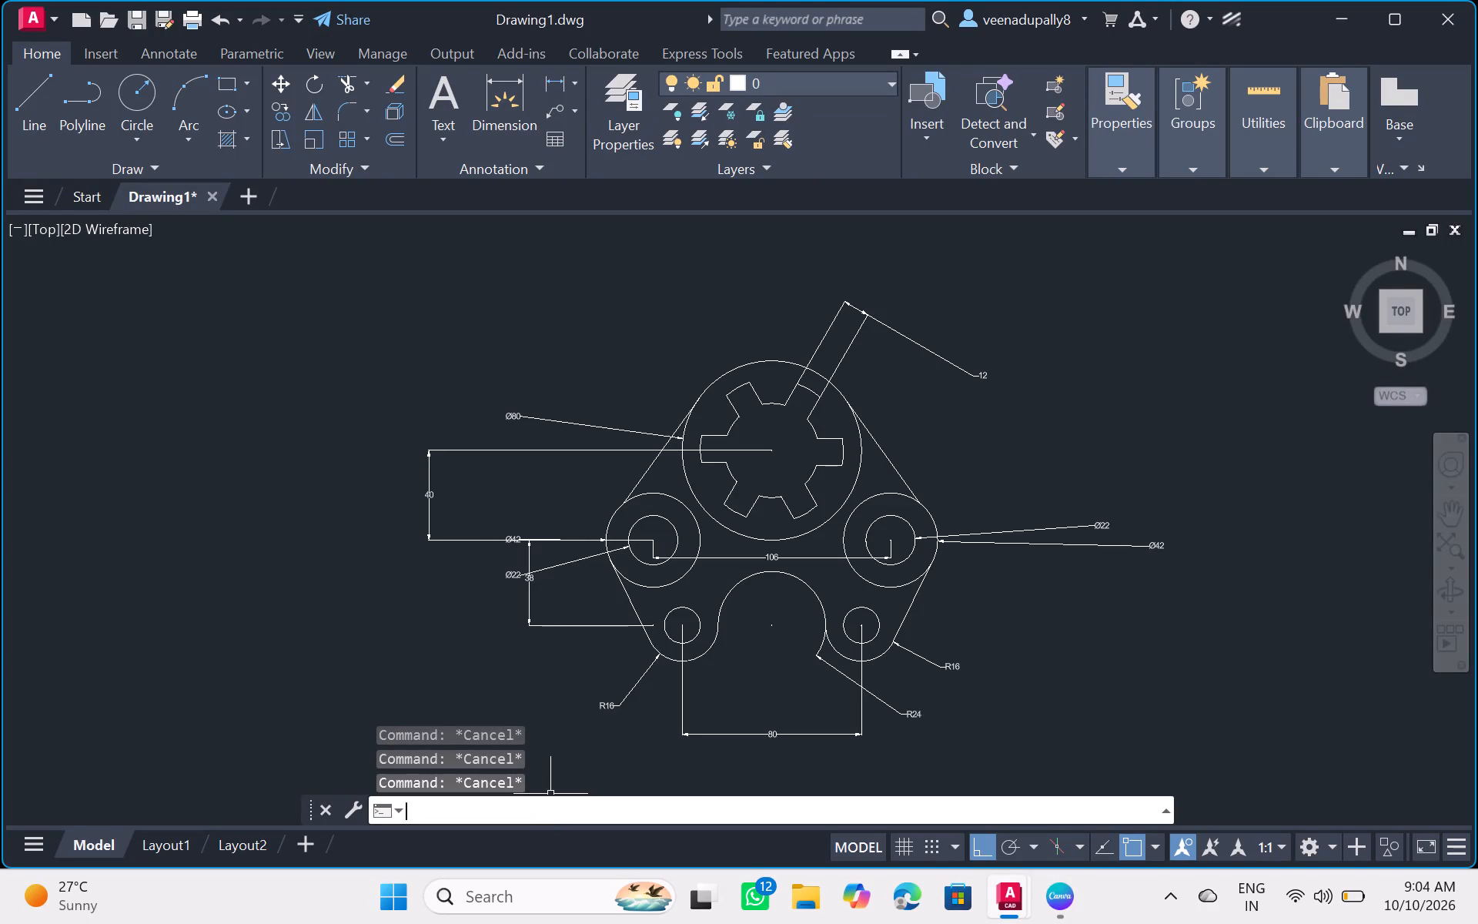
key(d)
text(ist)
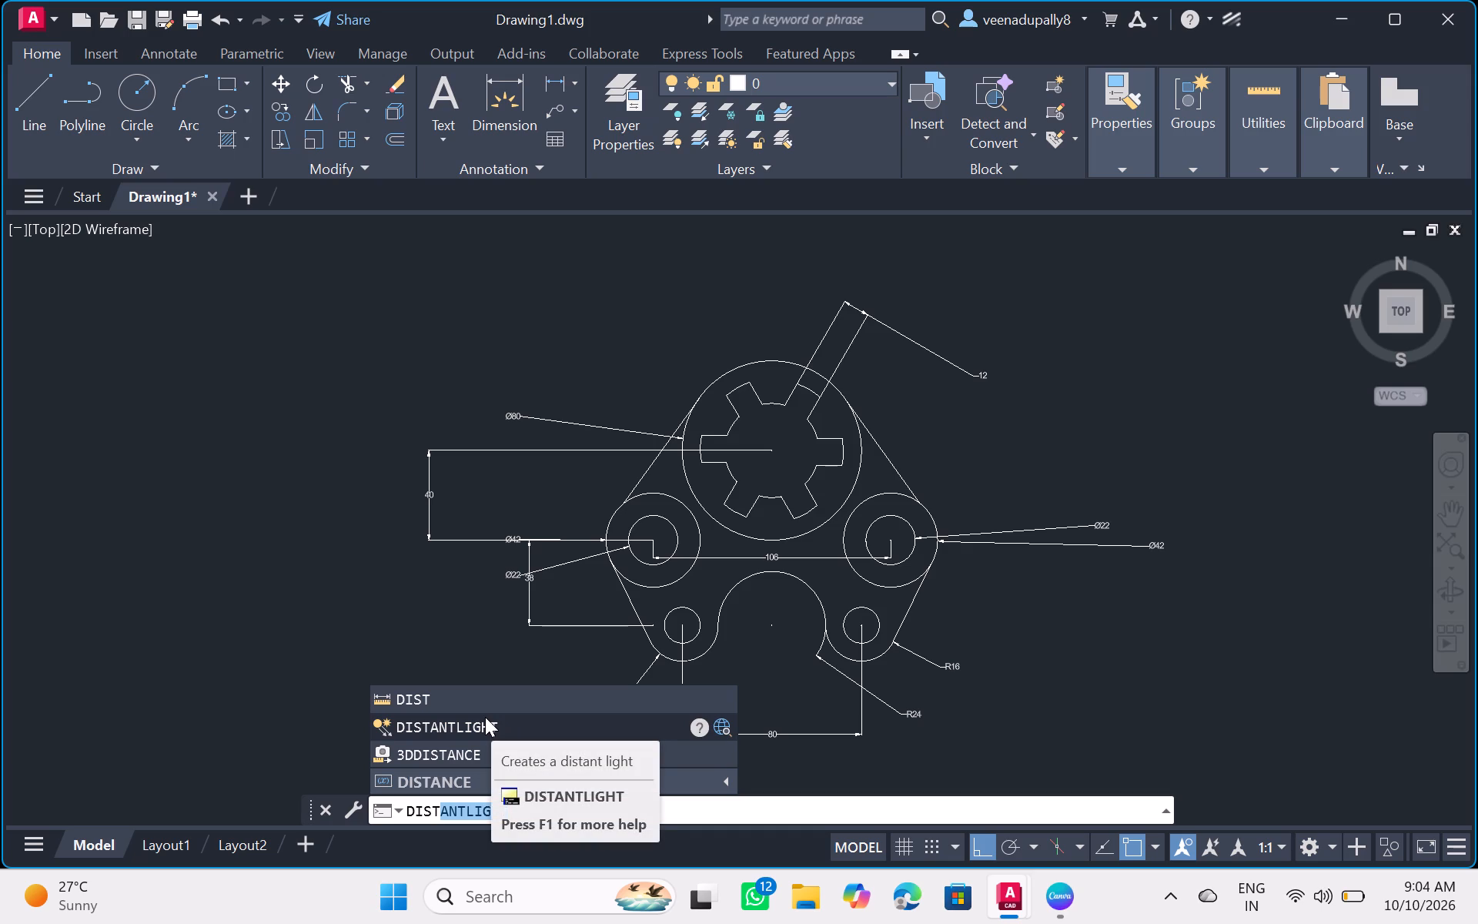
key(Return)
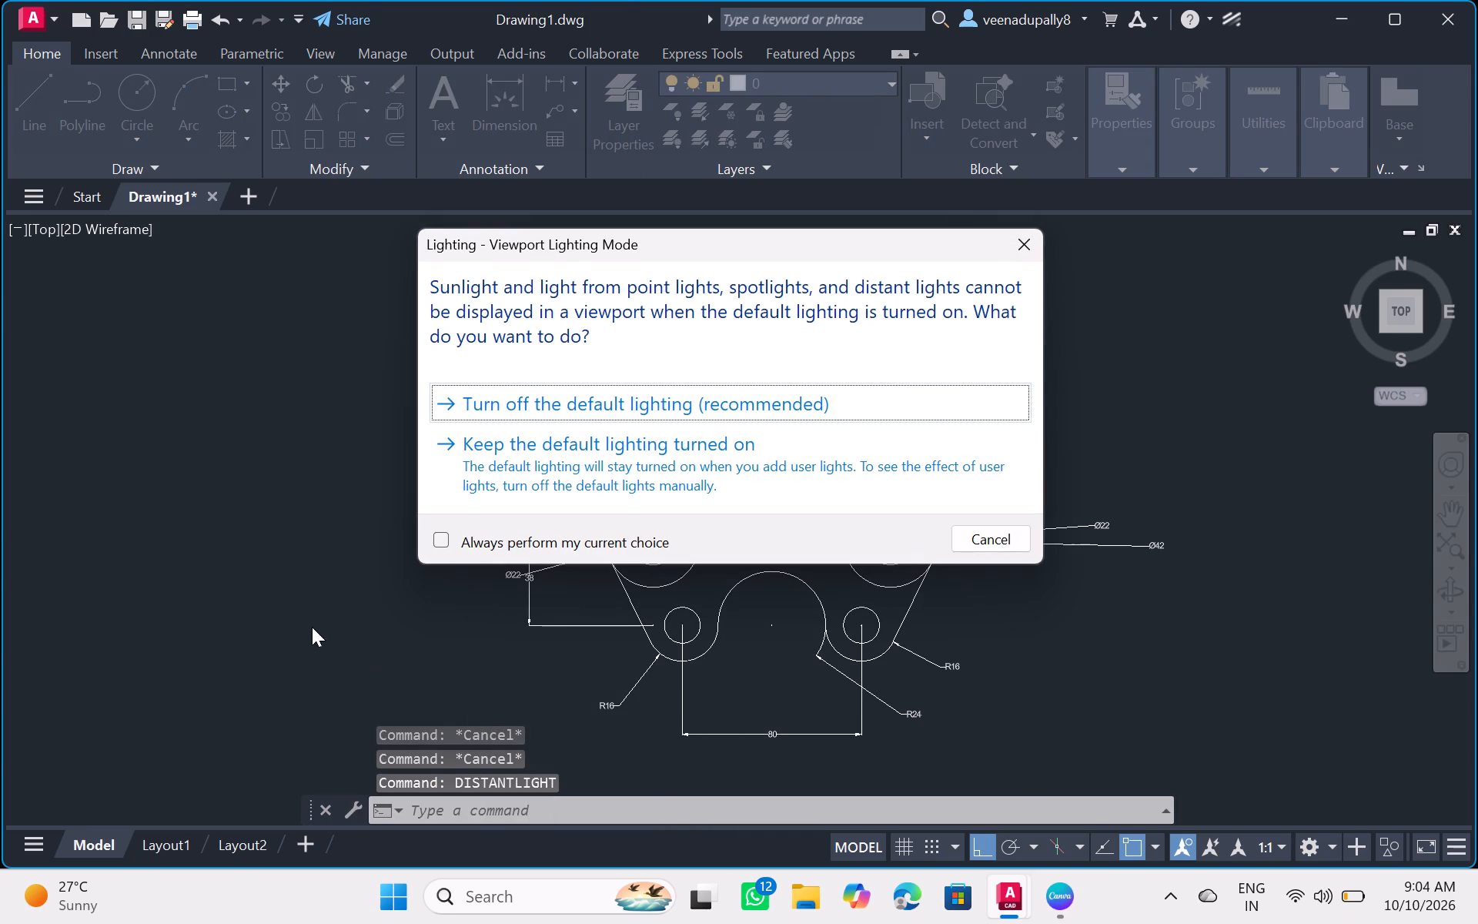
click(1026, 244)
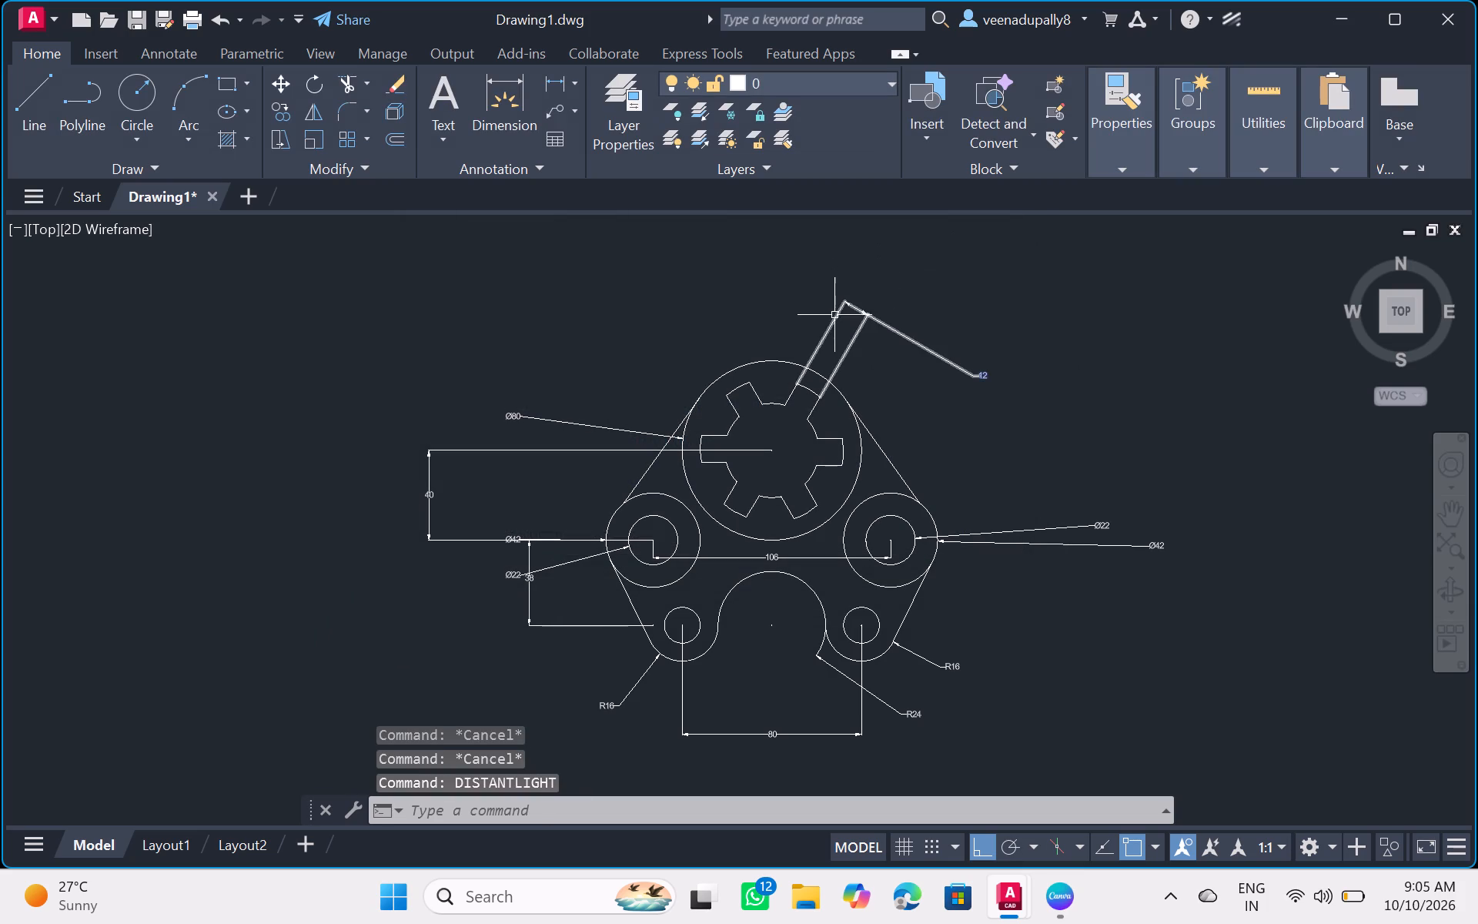
Delete the aligned notch-width dimension labelled 12 at the upper-right notch of the slotted cutout.
click(837, 320)
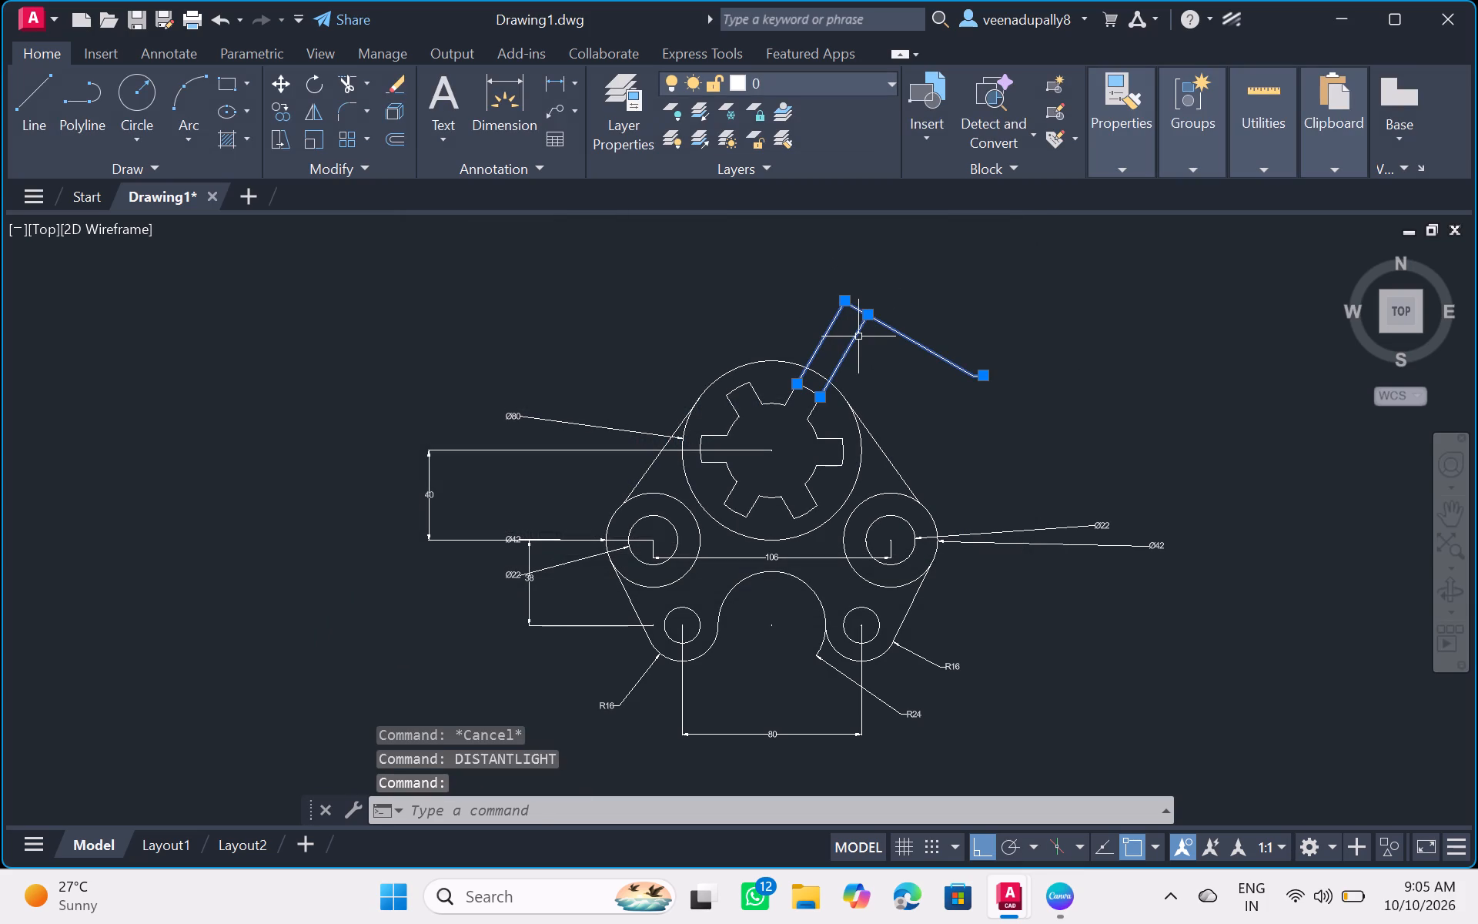
key(Delete)
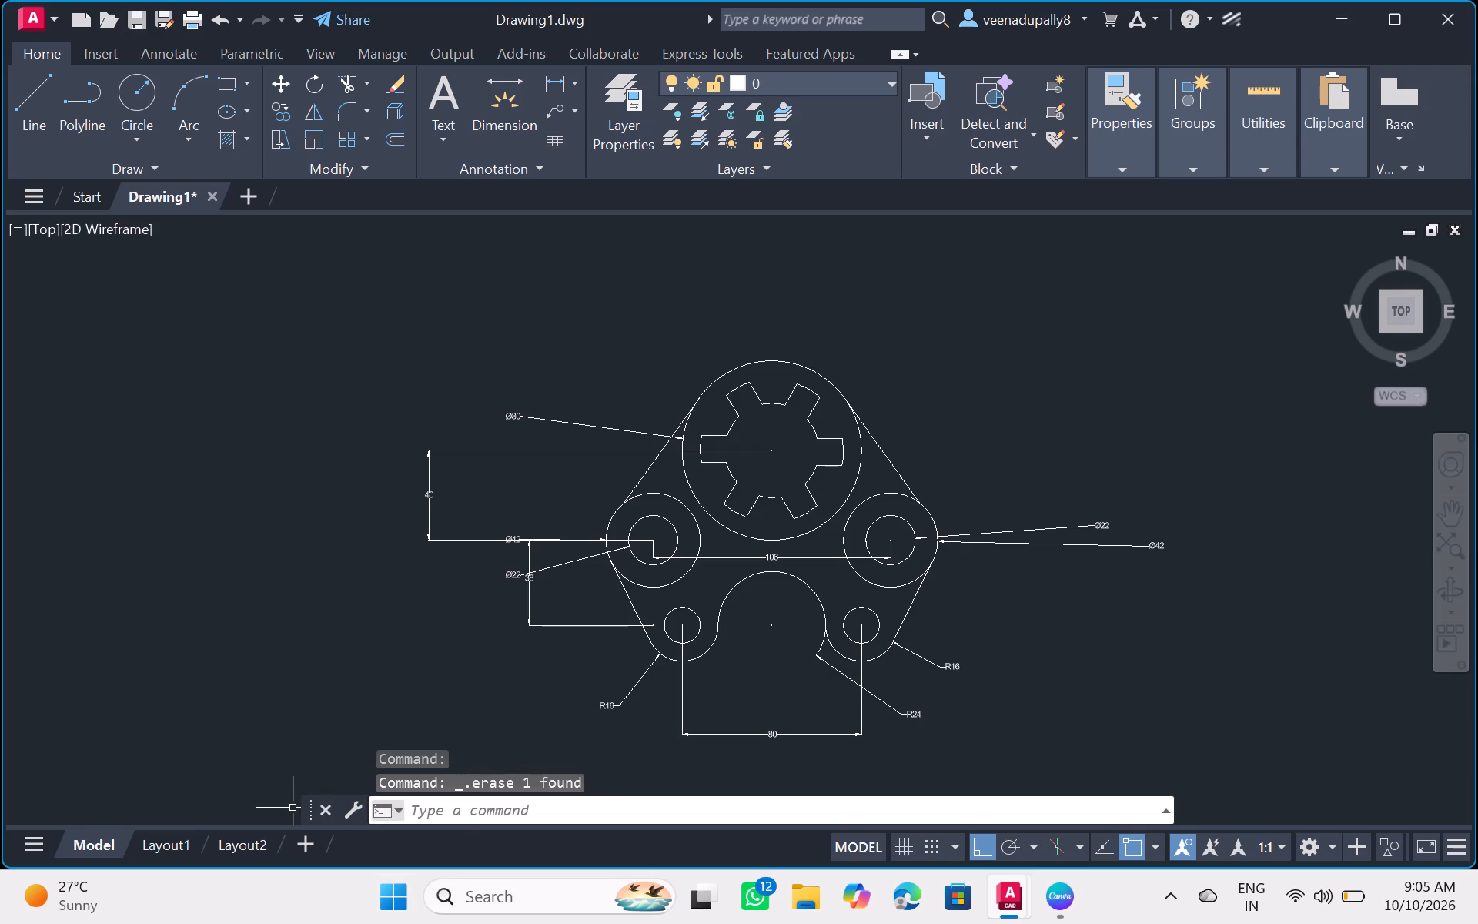
Measure the distance between the two outer corners of the upper-right notch in the slotted cutout.
text(dist)
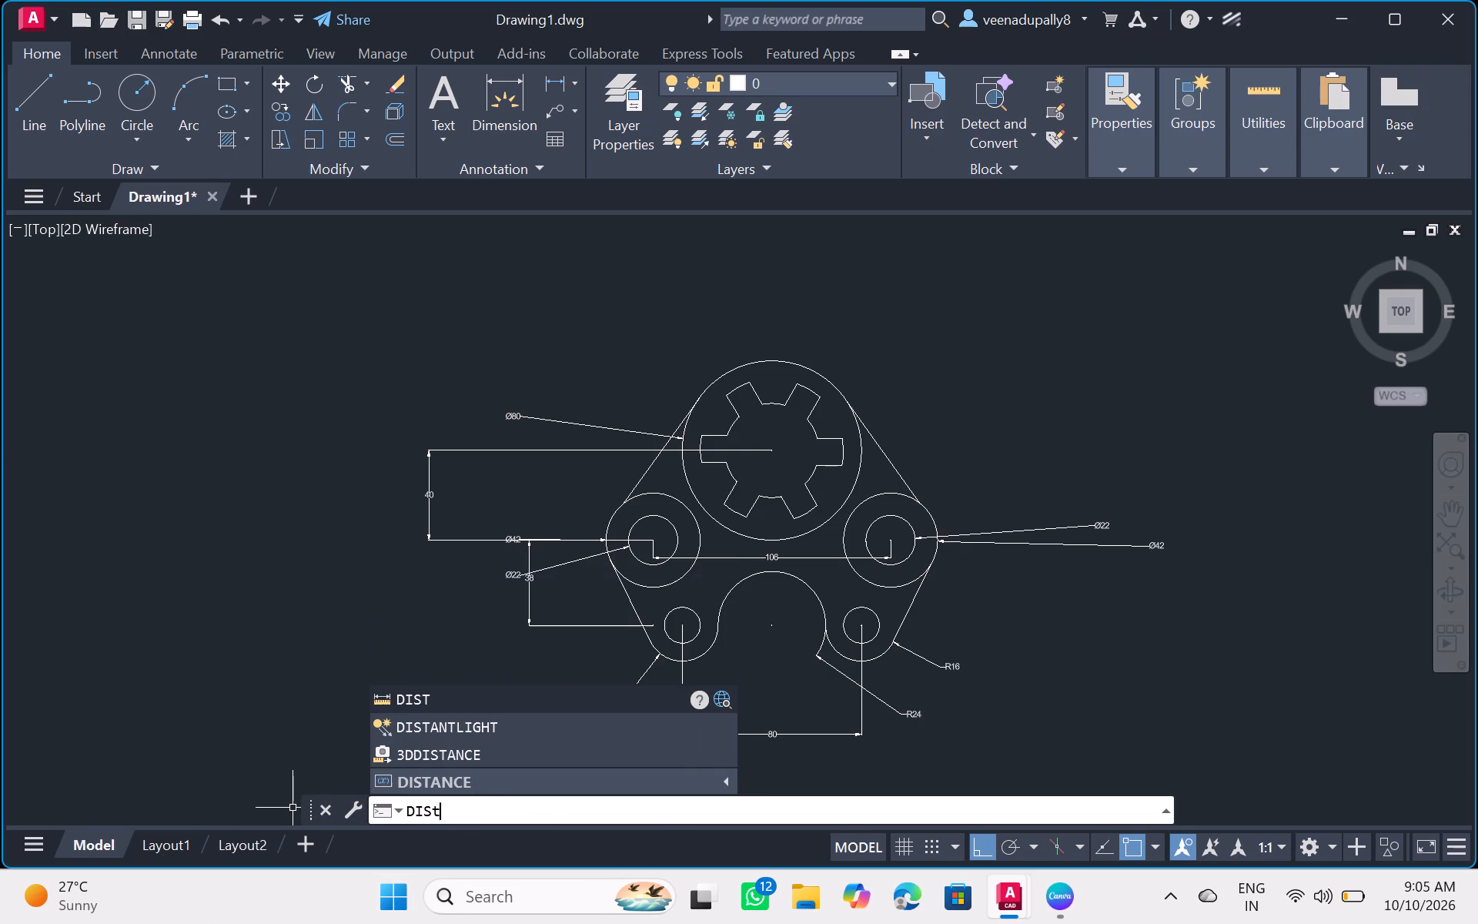
key(Return)
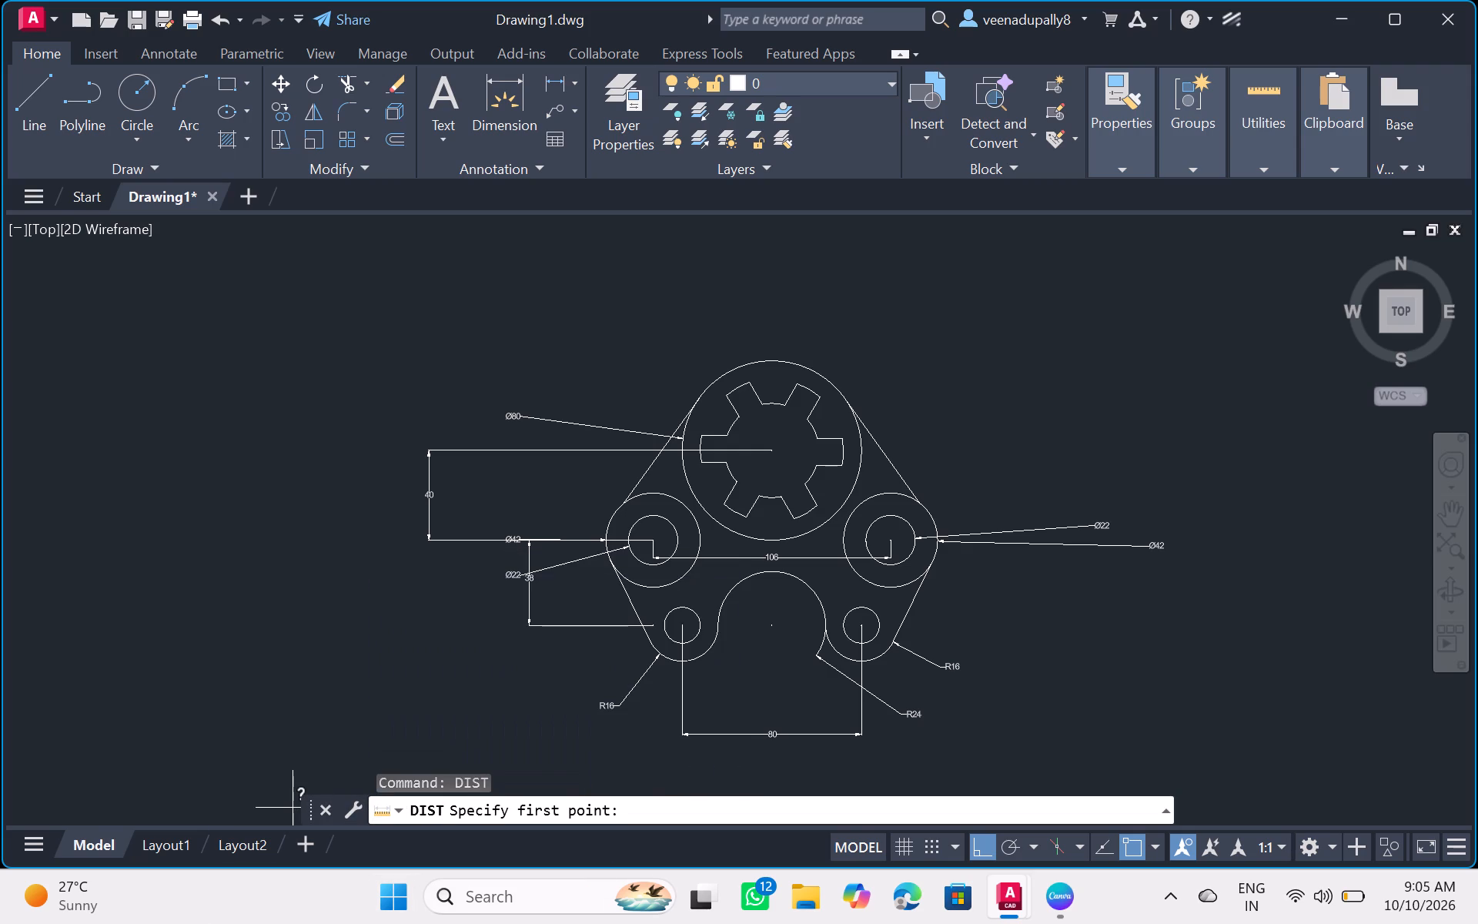
click(794, 386)
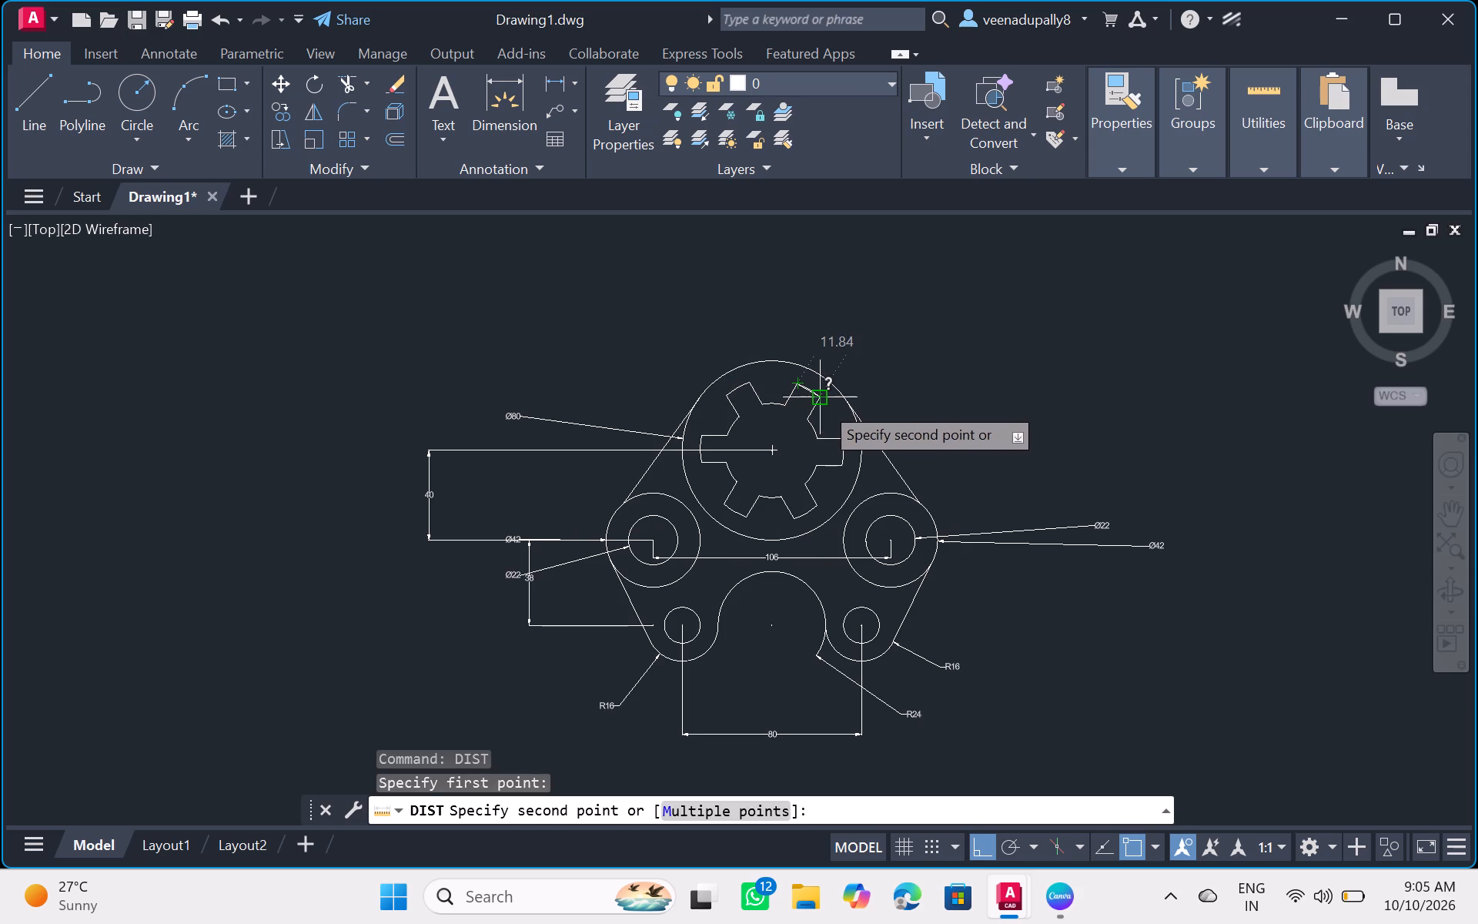
click(820, 401)
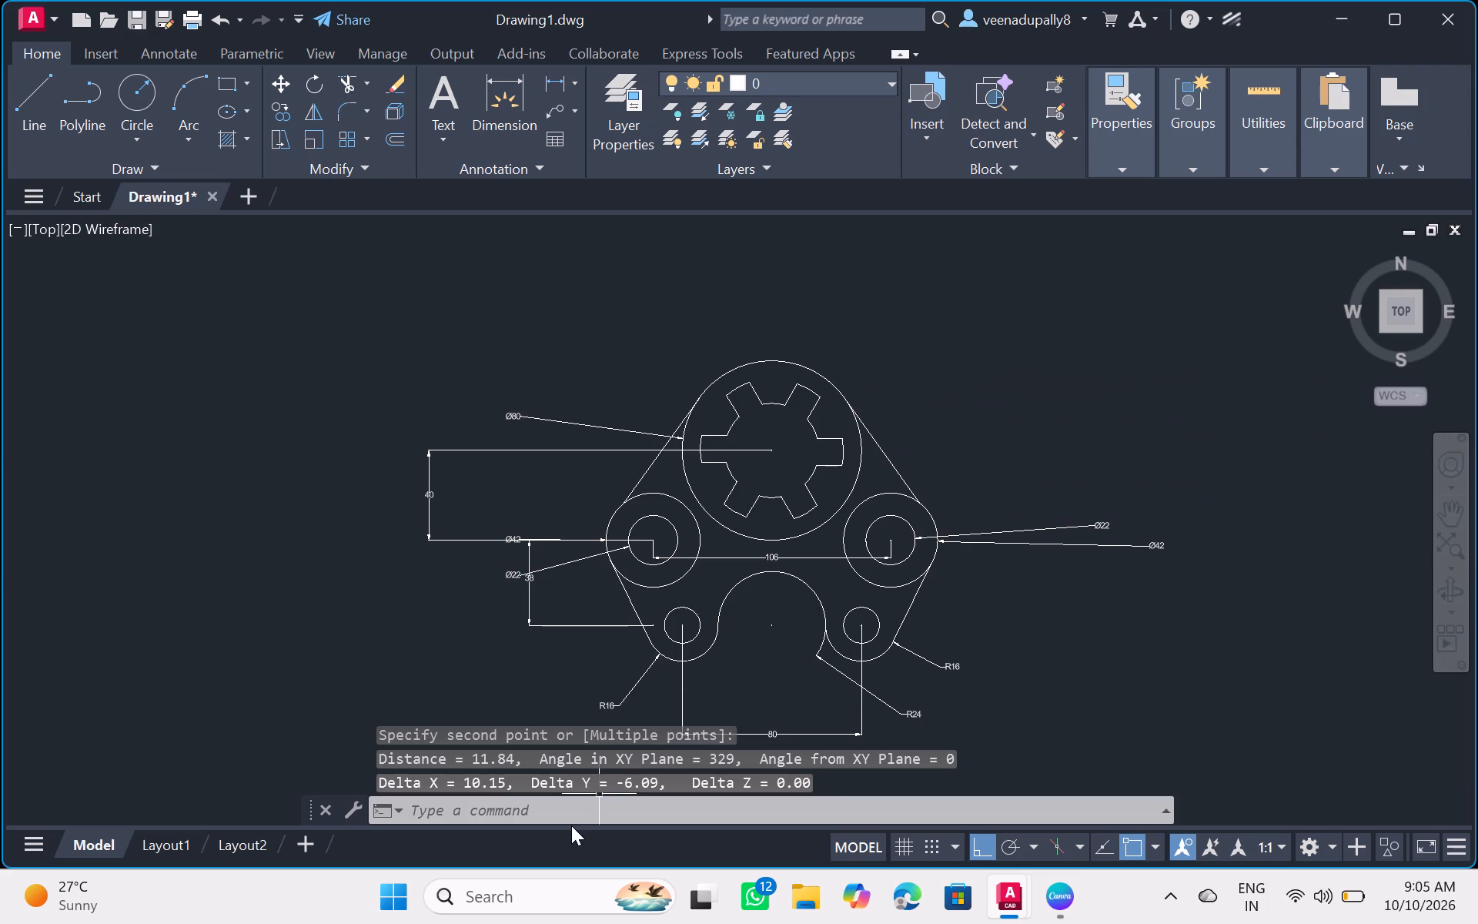
key(Escape)
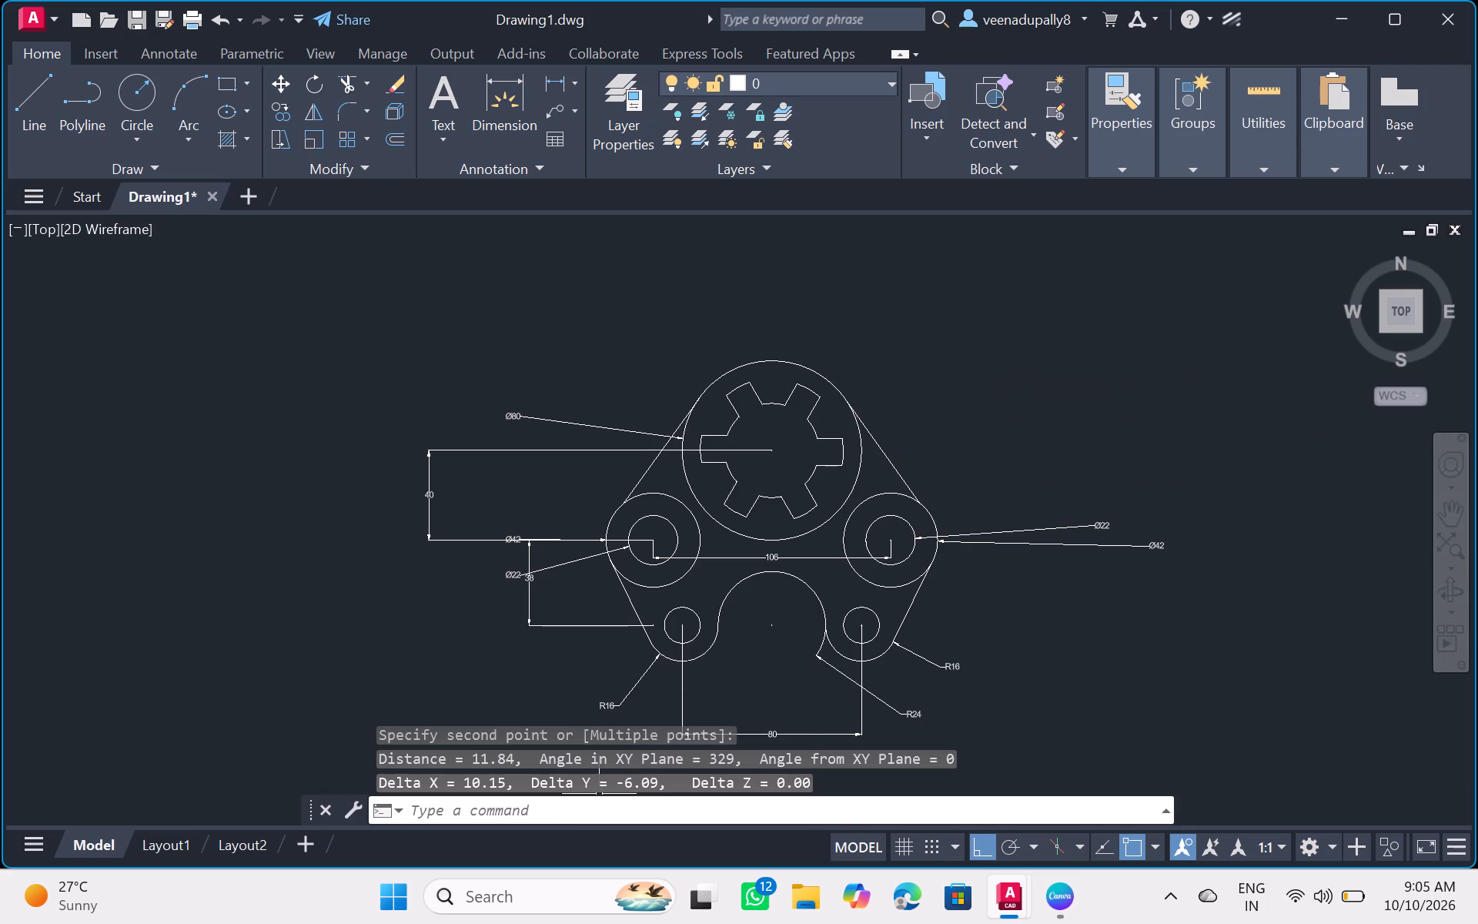
key(Escape)
key(Escape)
key(Escape)
key(Escape)
key(Escape)
key(Escape)
key(Escape)
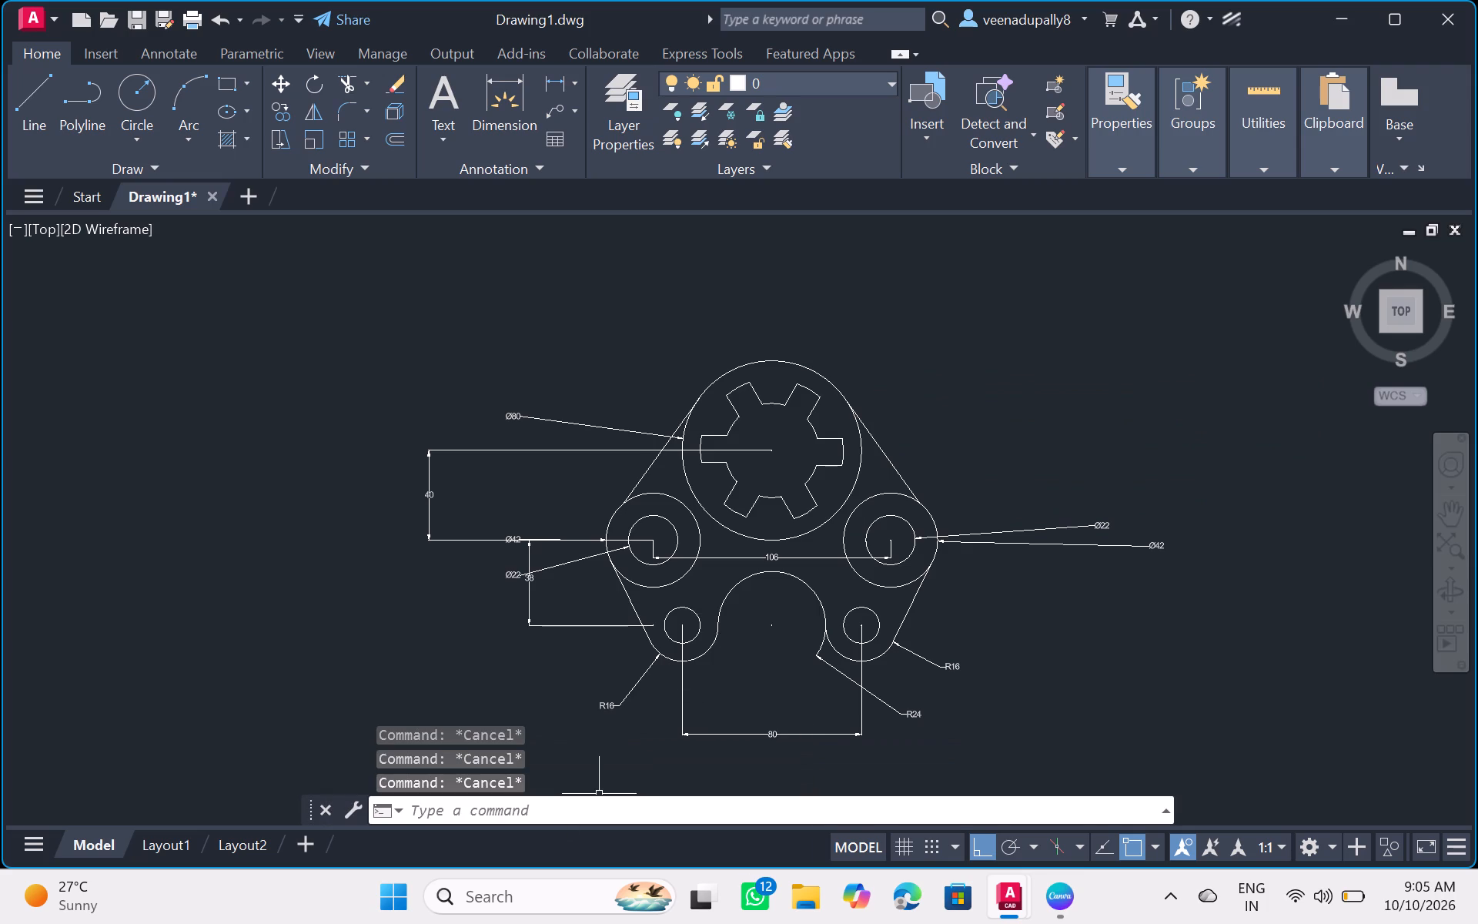
Measure the upper-right notch's outer width again, corner to corner, and check the slotted cutout's polar array settings.
key(d)
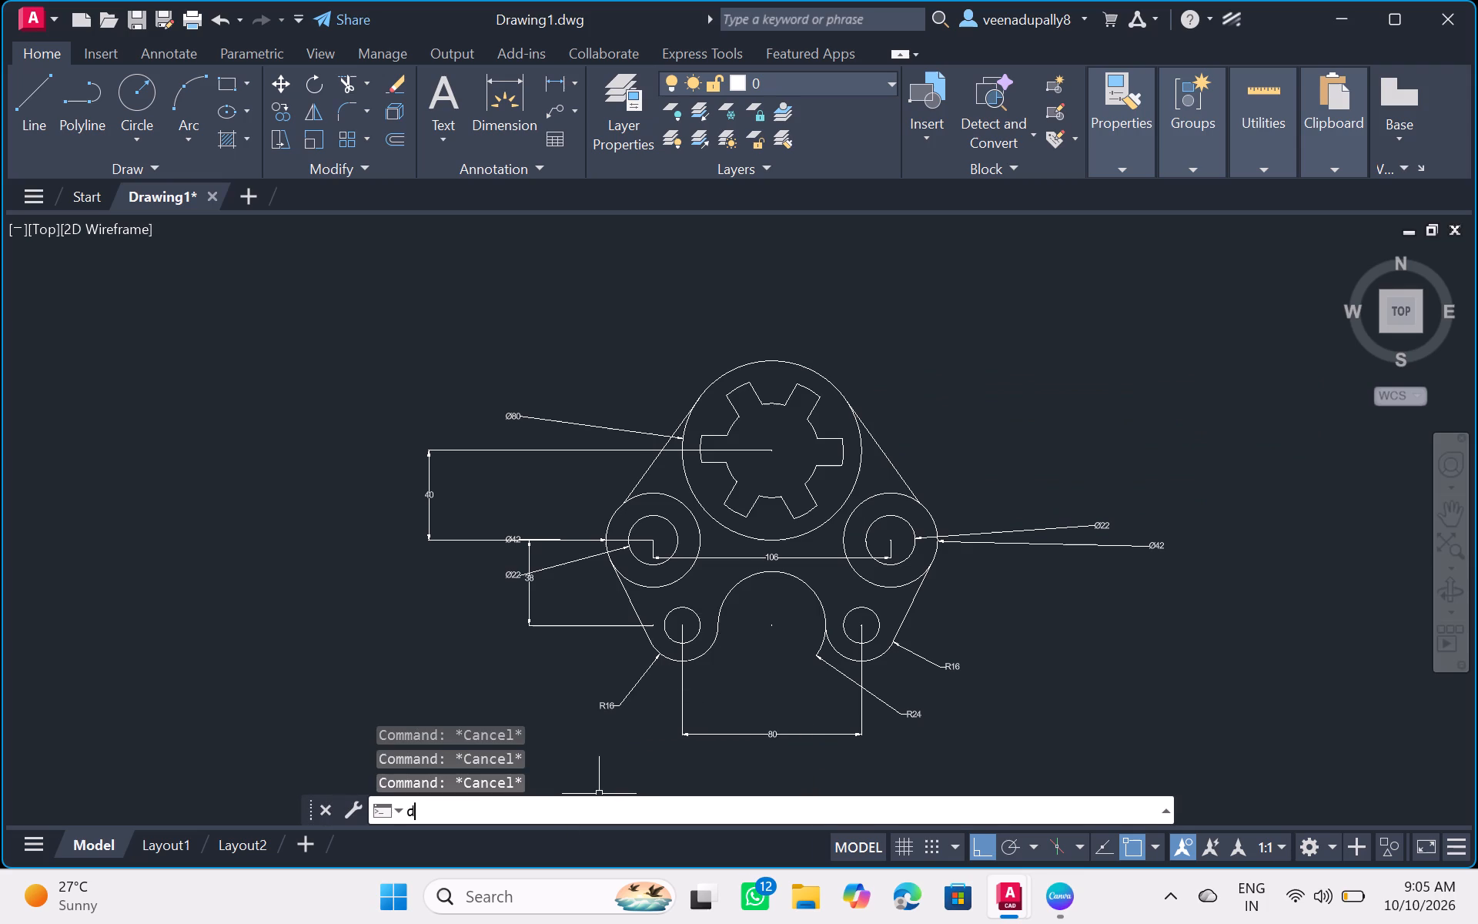
text(ist)
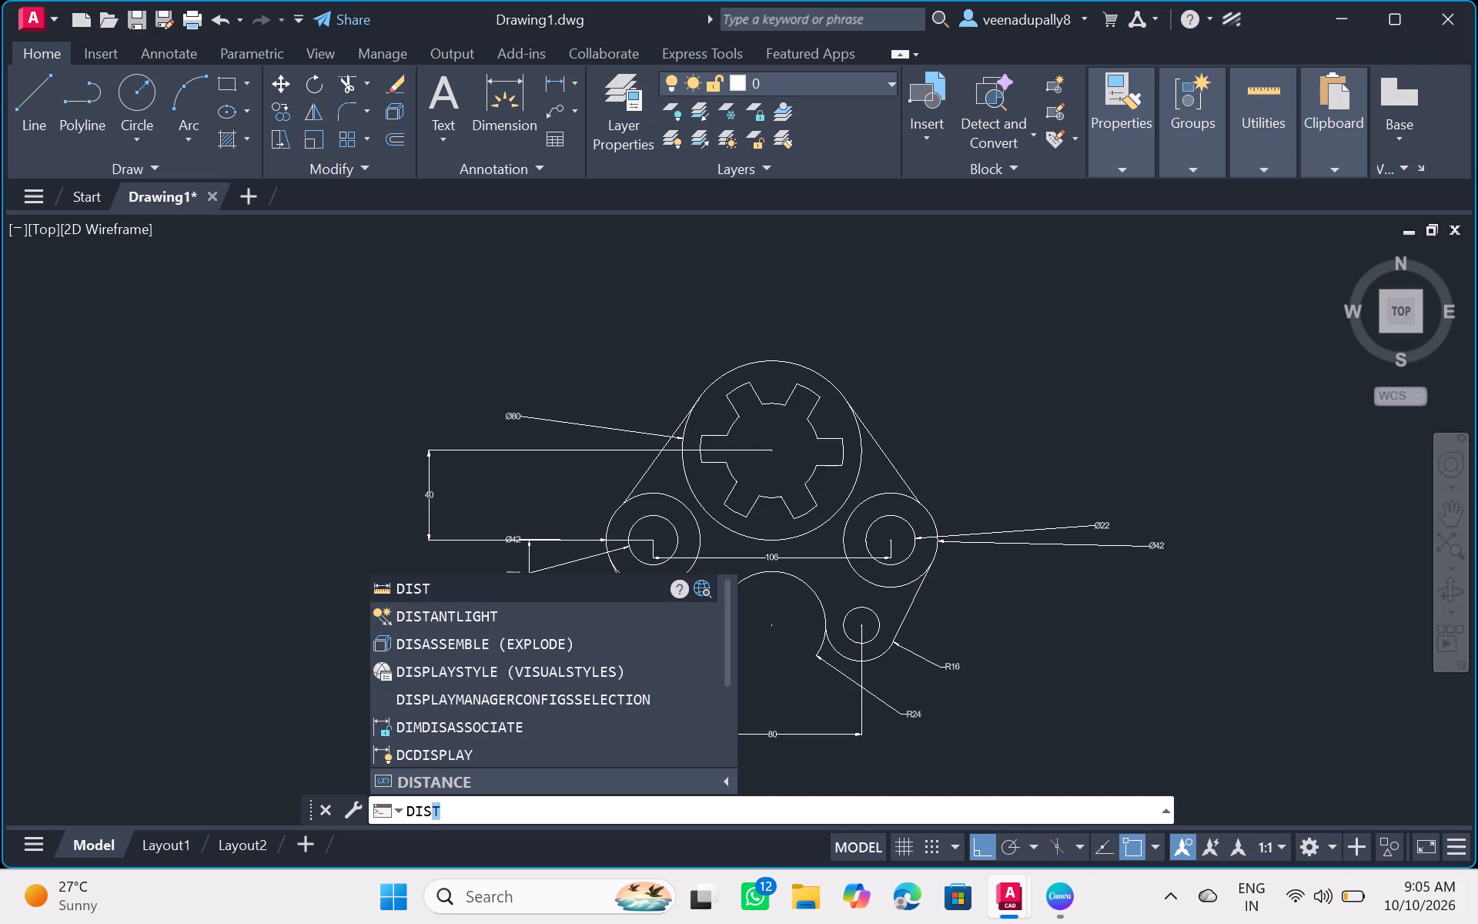
key(Return)
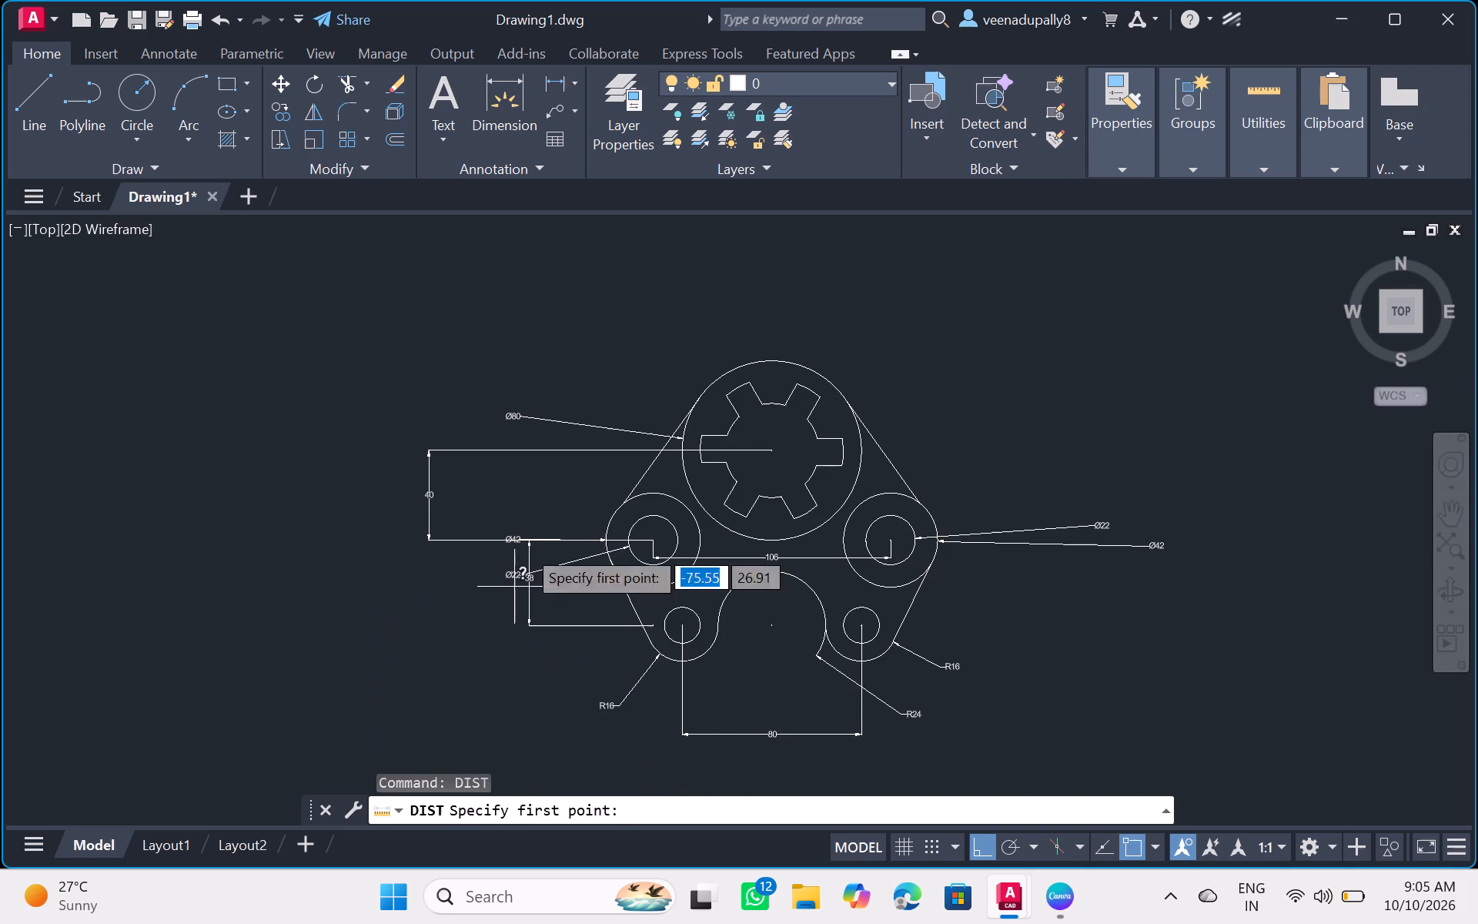
click(800, 381)
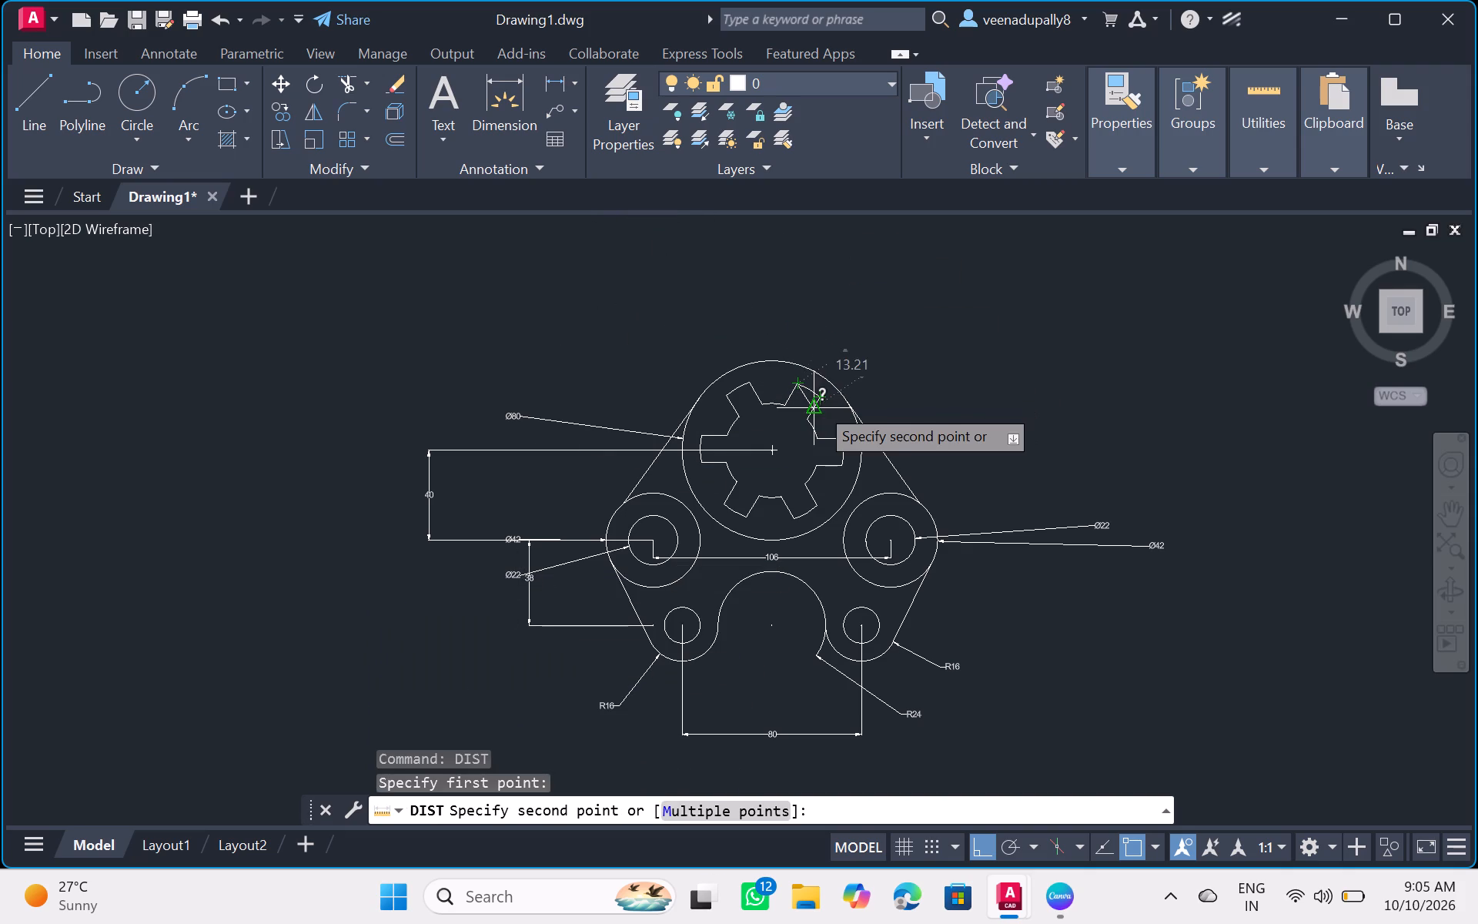
click(822, 394)
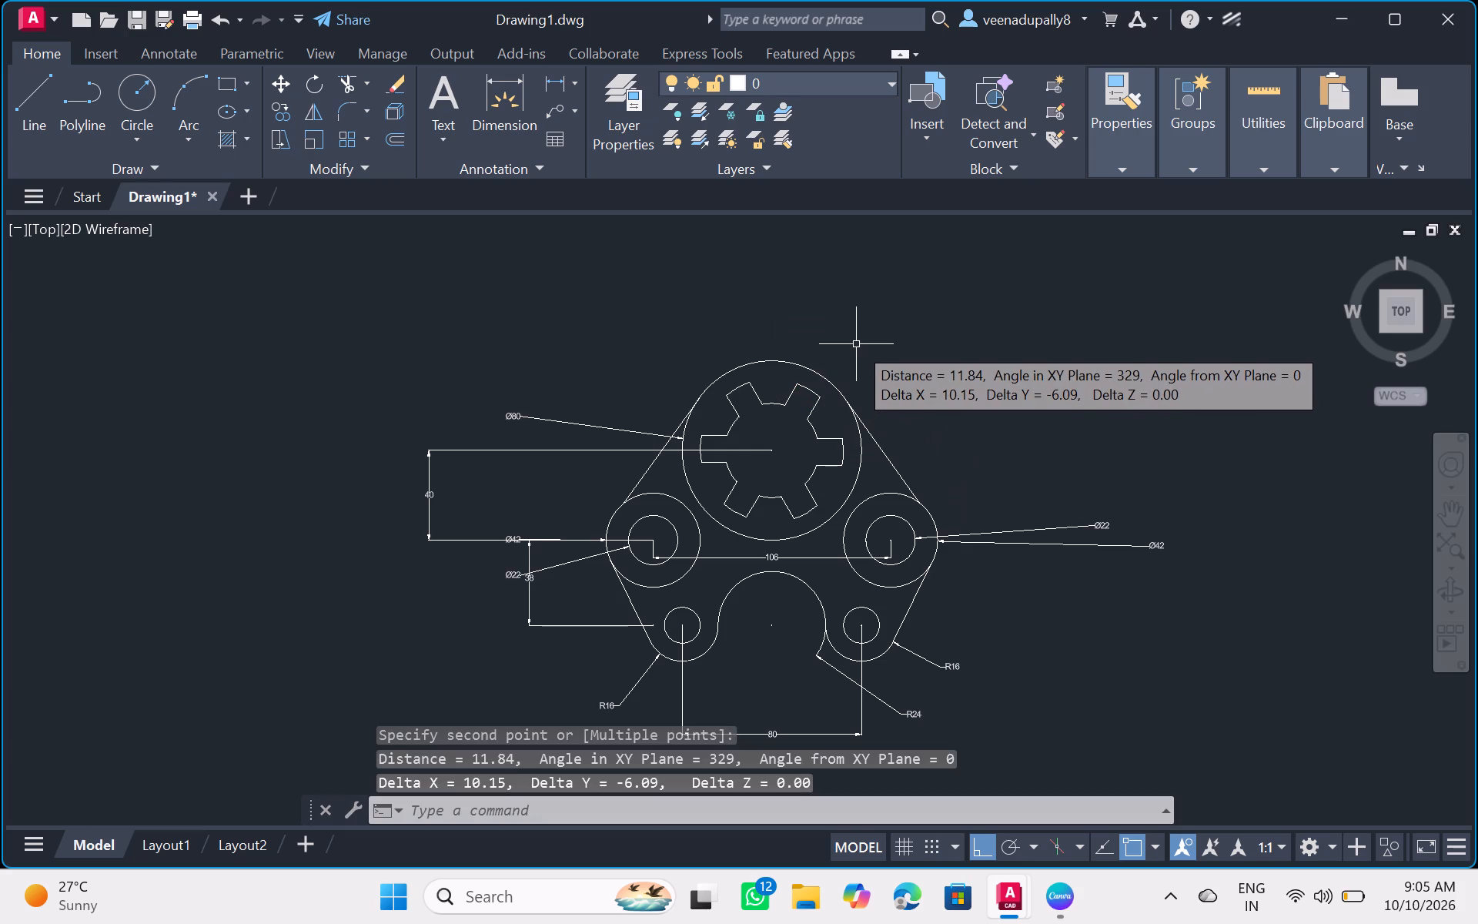
click(798, 386)
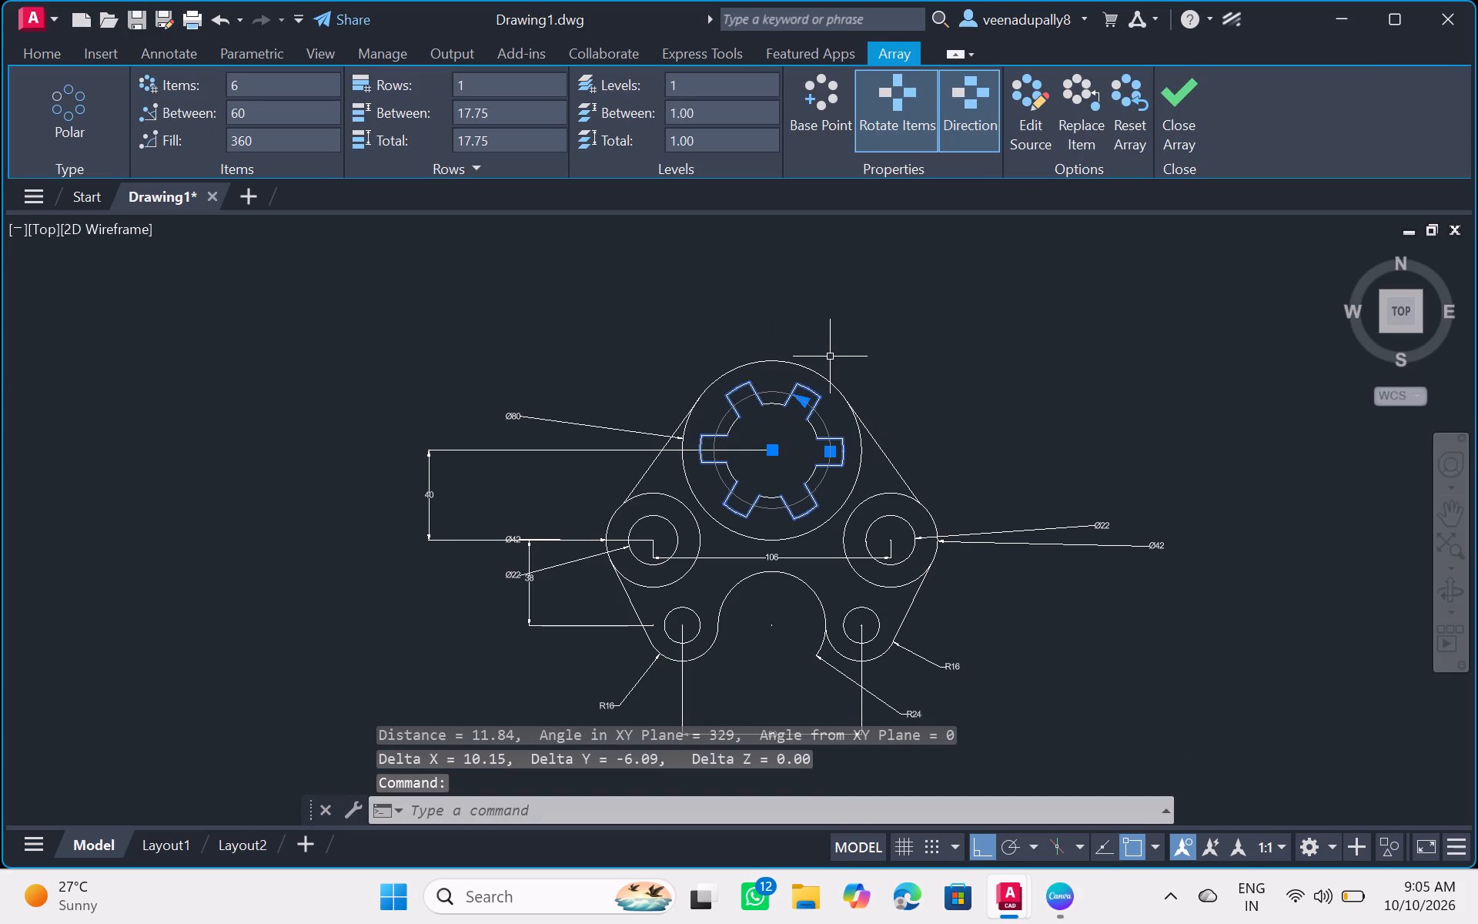
key(Escape)
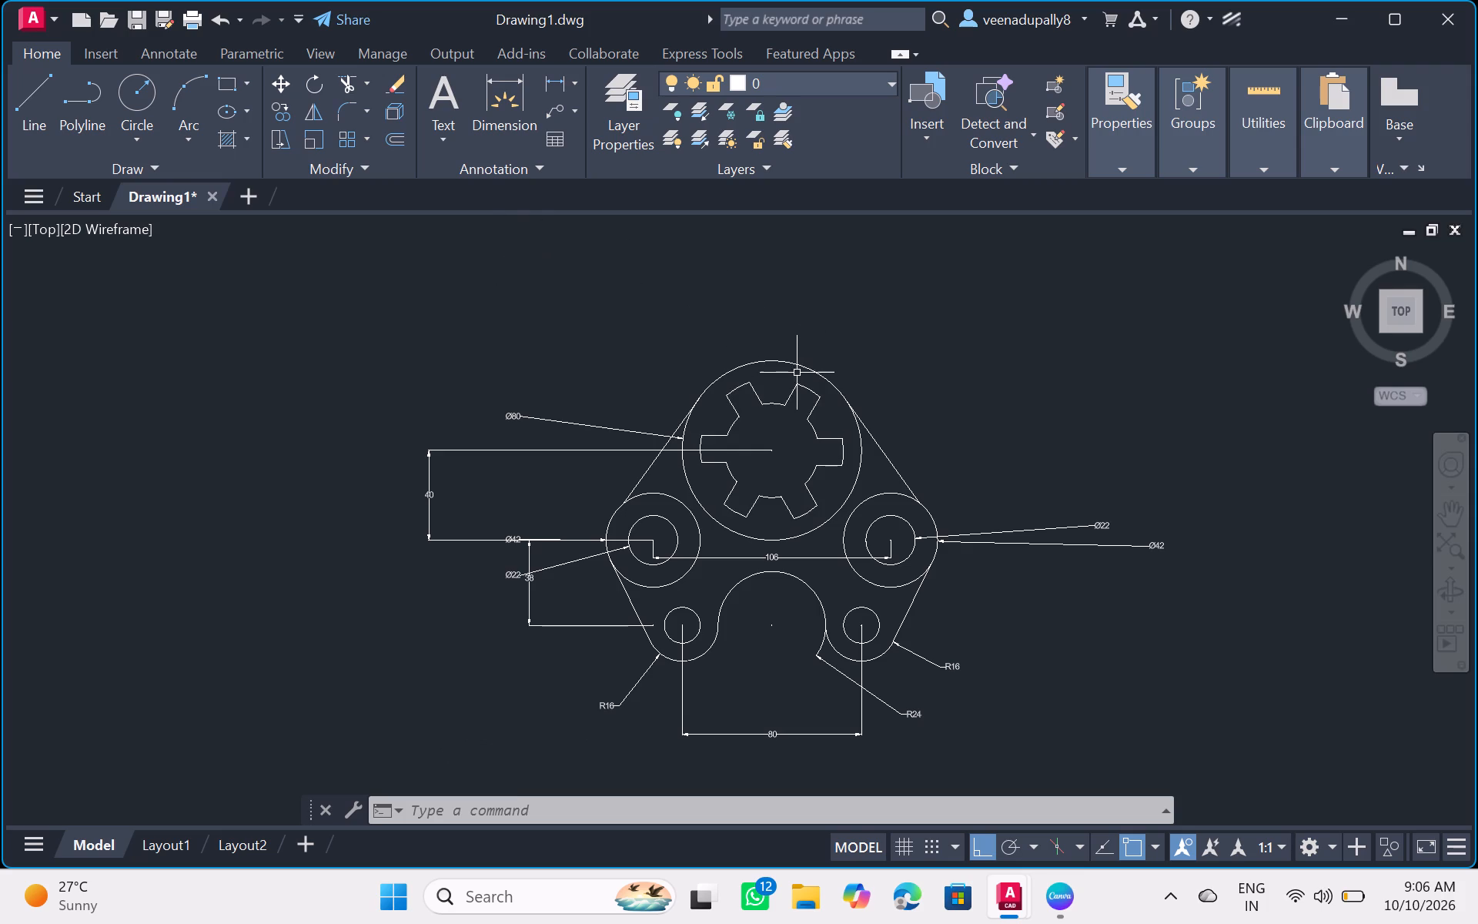
Measure the distance across the outer end of the upper-right notch once more, from corner to corner.
text(dist)
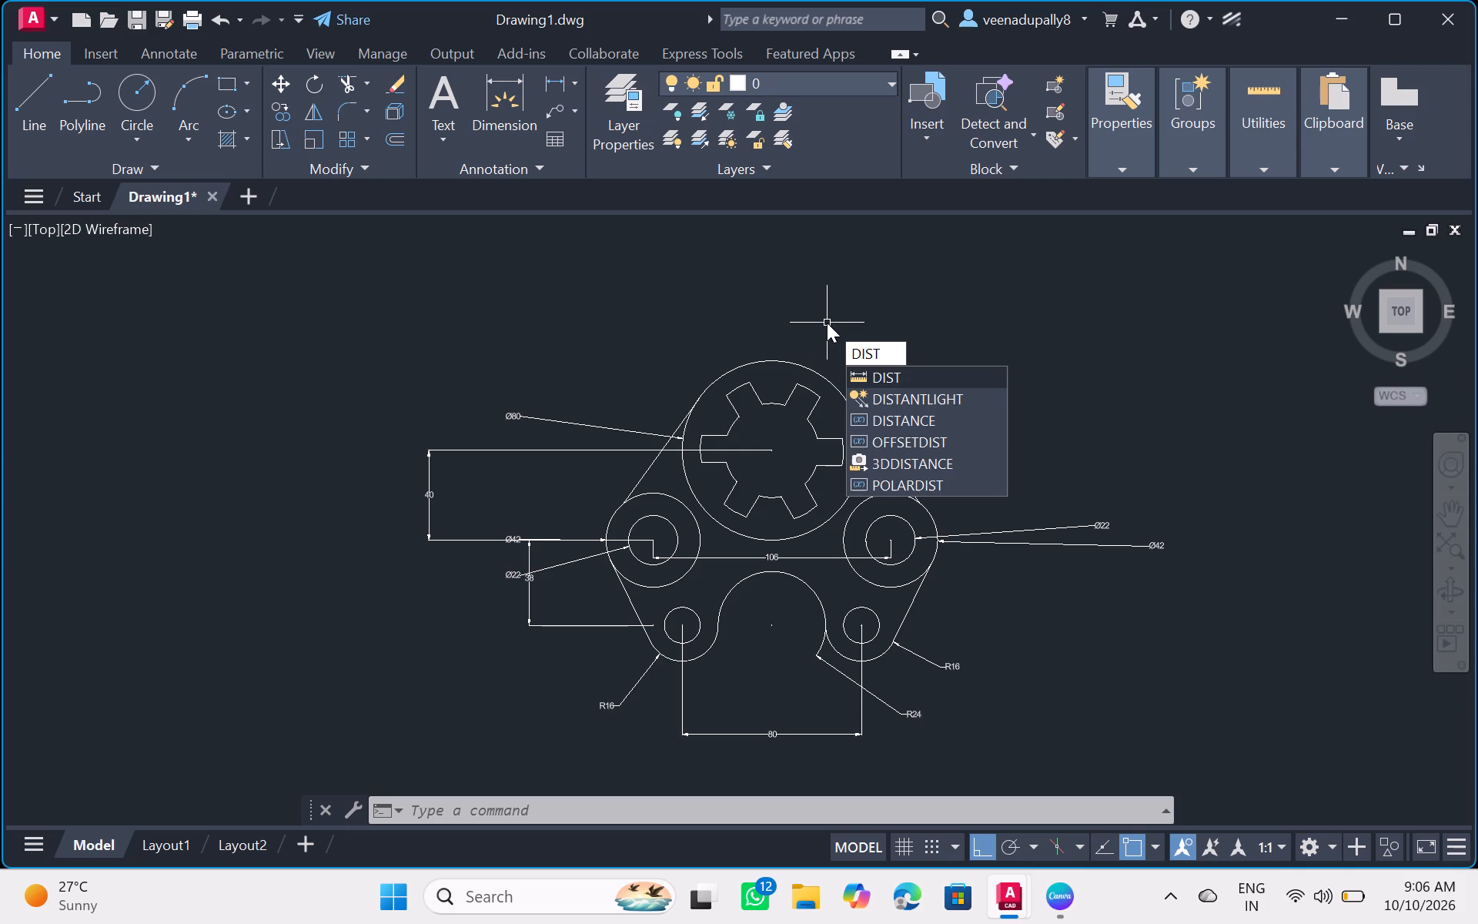
key(Return)
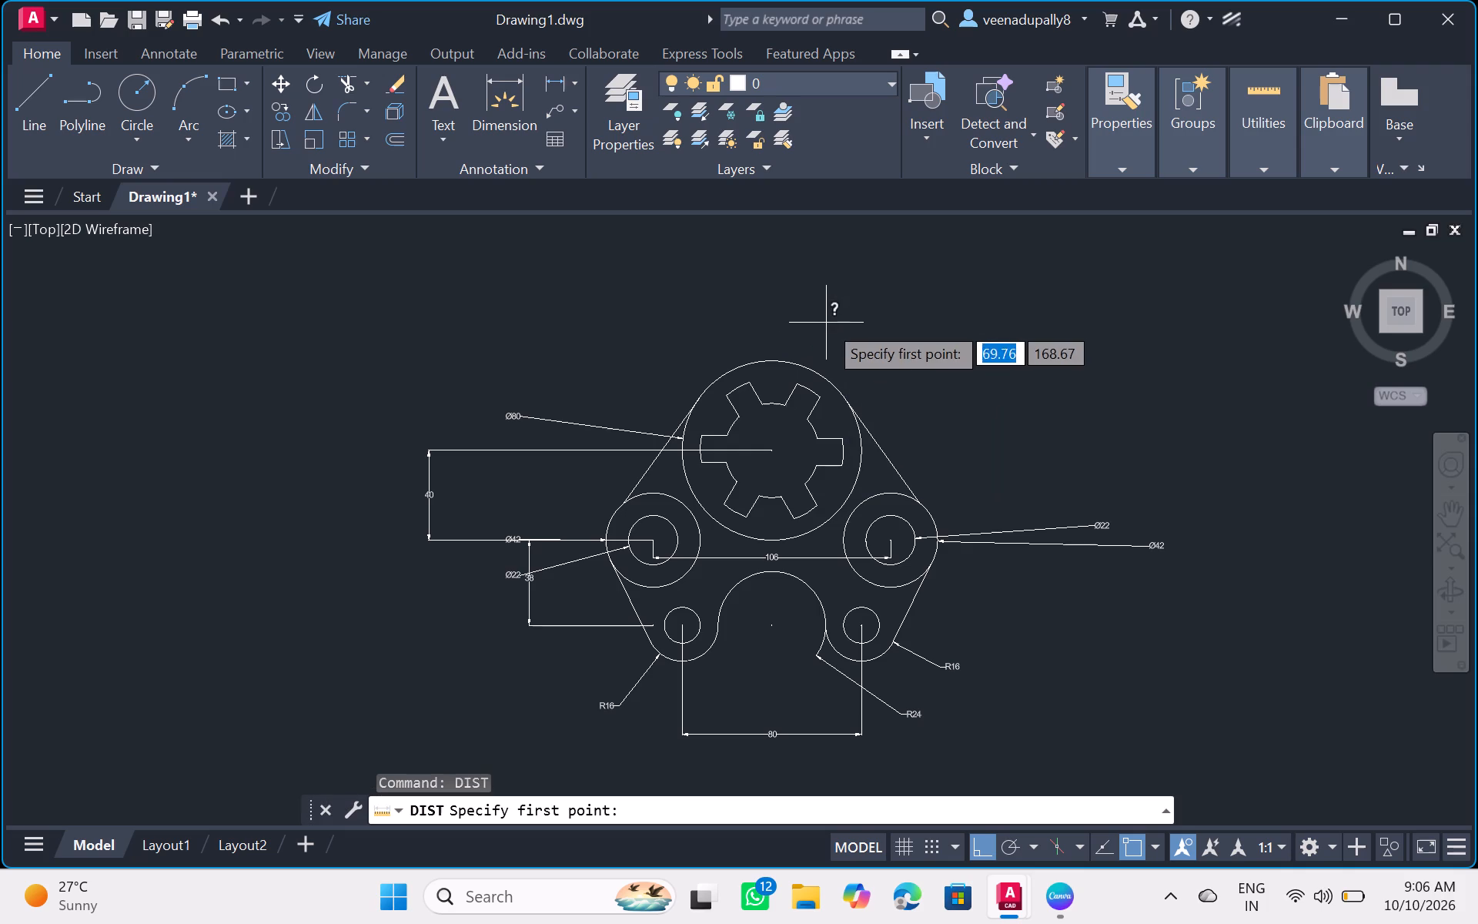
click(794, 385)
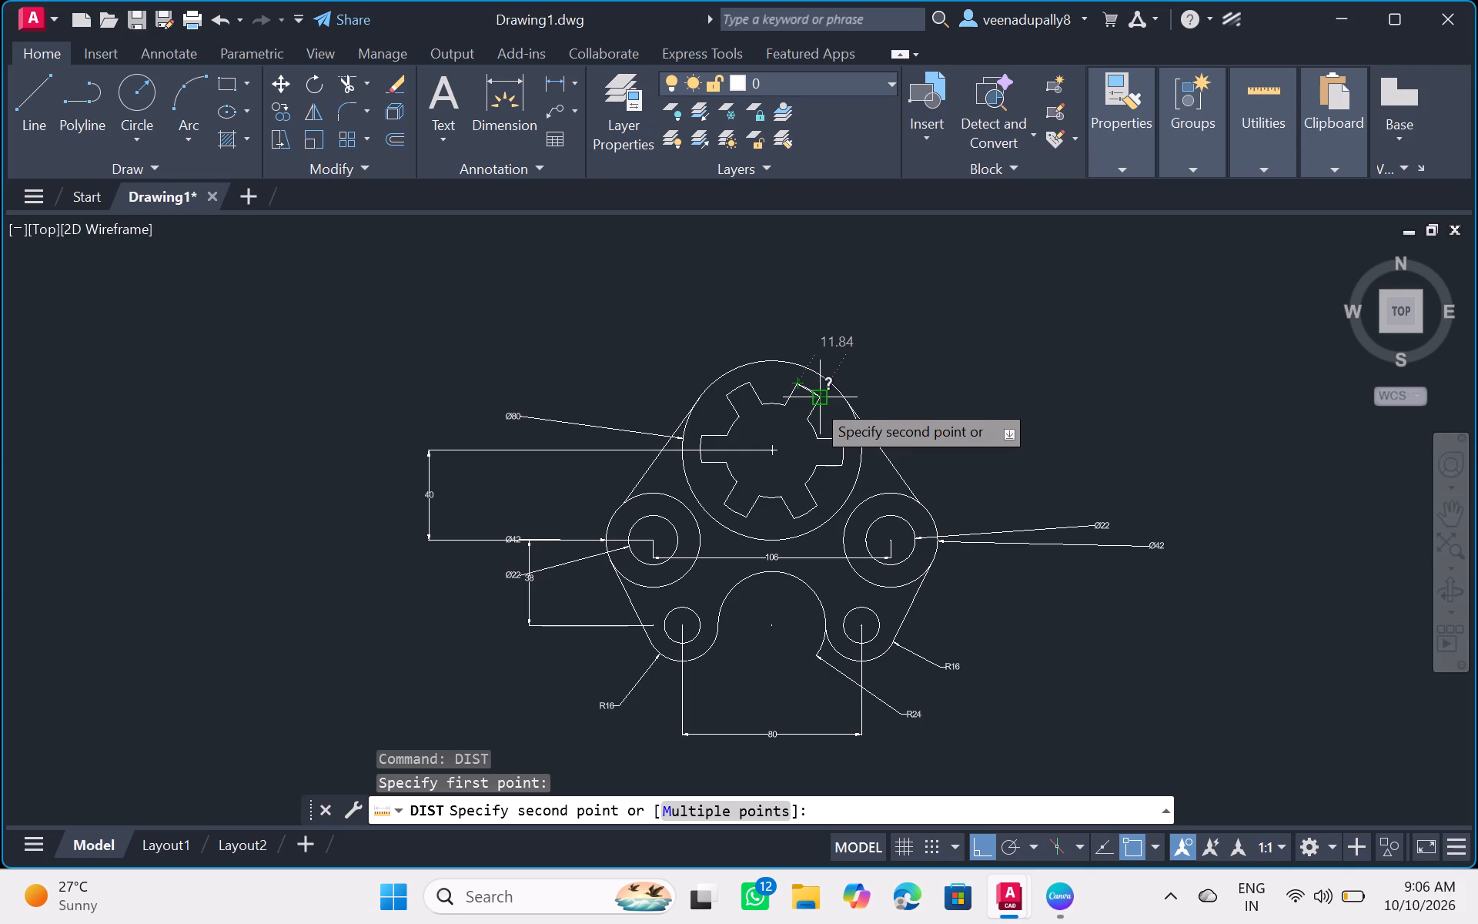
click(814, 400)
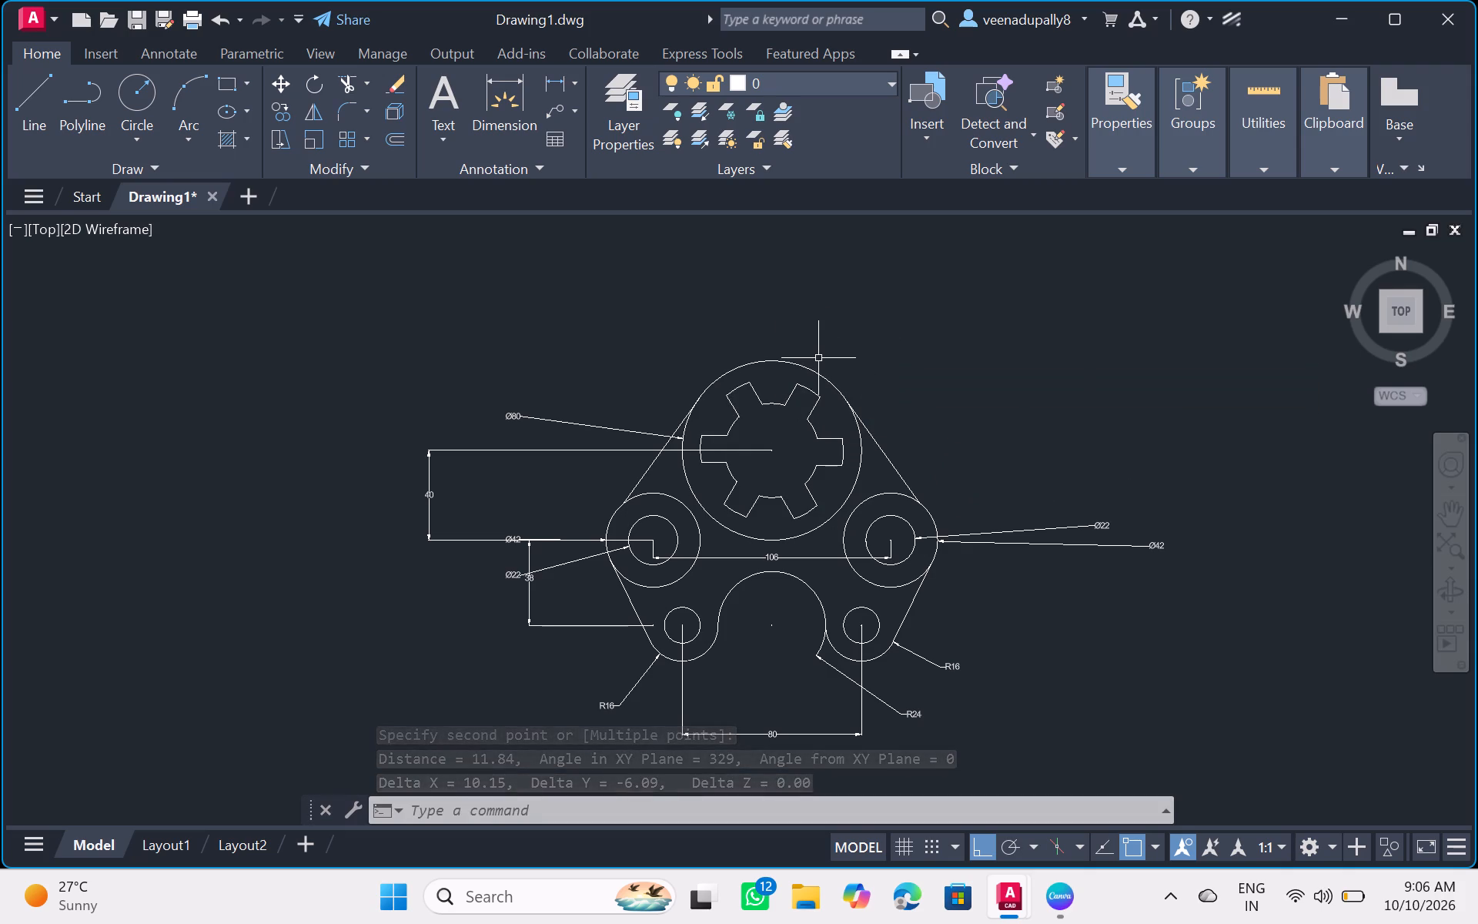
key(Escape)
key(Escape)
key(Escape)
key(Escape)
key(Escape)
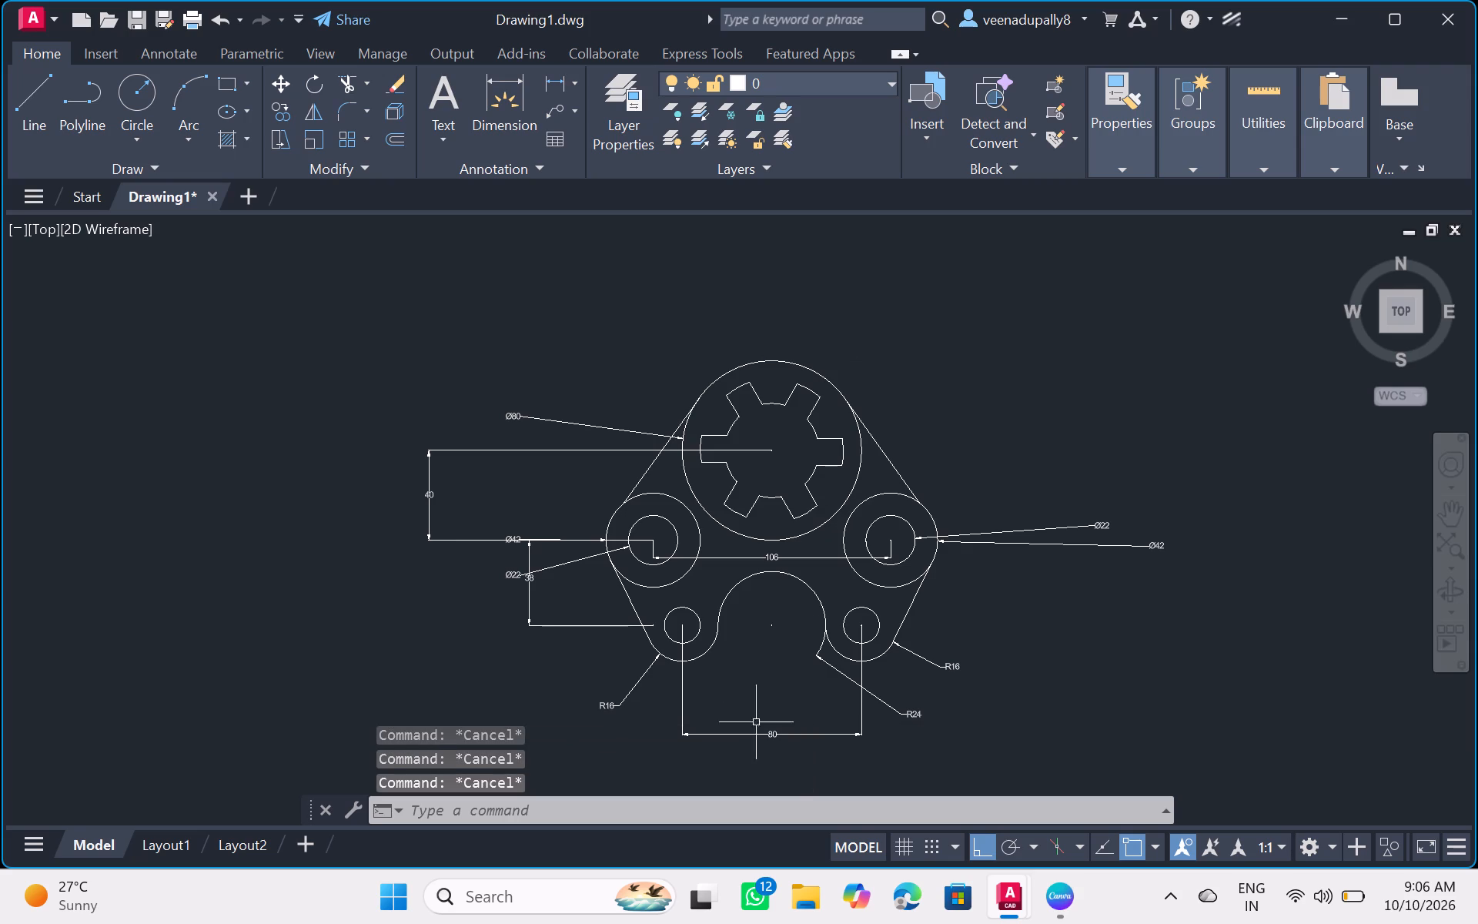
Measure the distance from the upper-right notch's upper outer corner to a point partway along its outer edge.
click(733, 812)
text(dist)
key(Return)
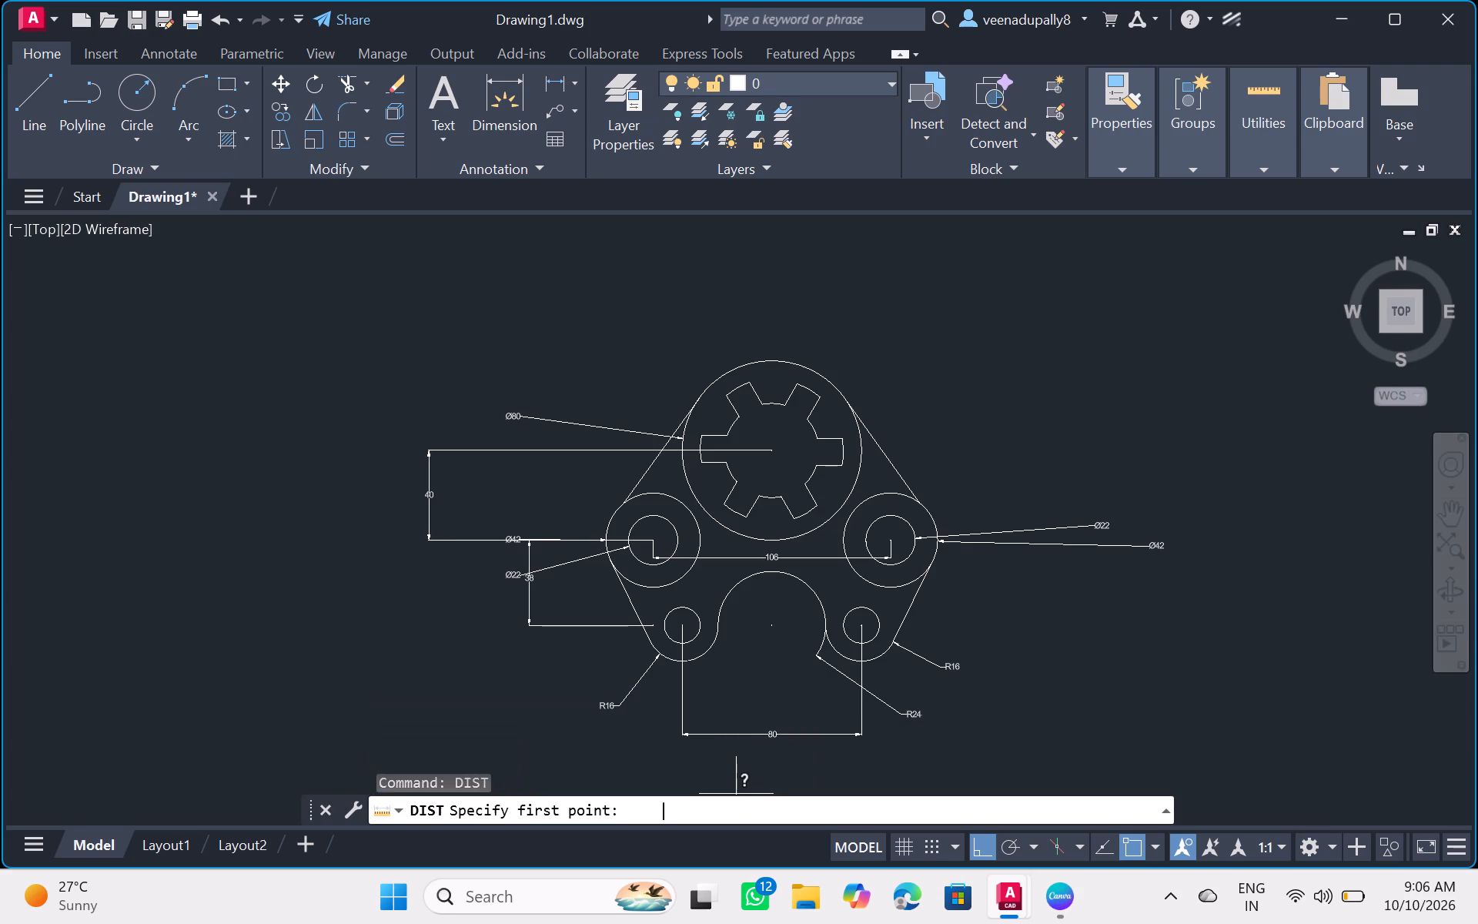
click(795, 377)
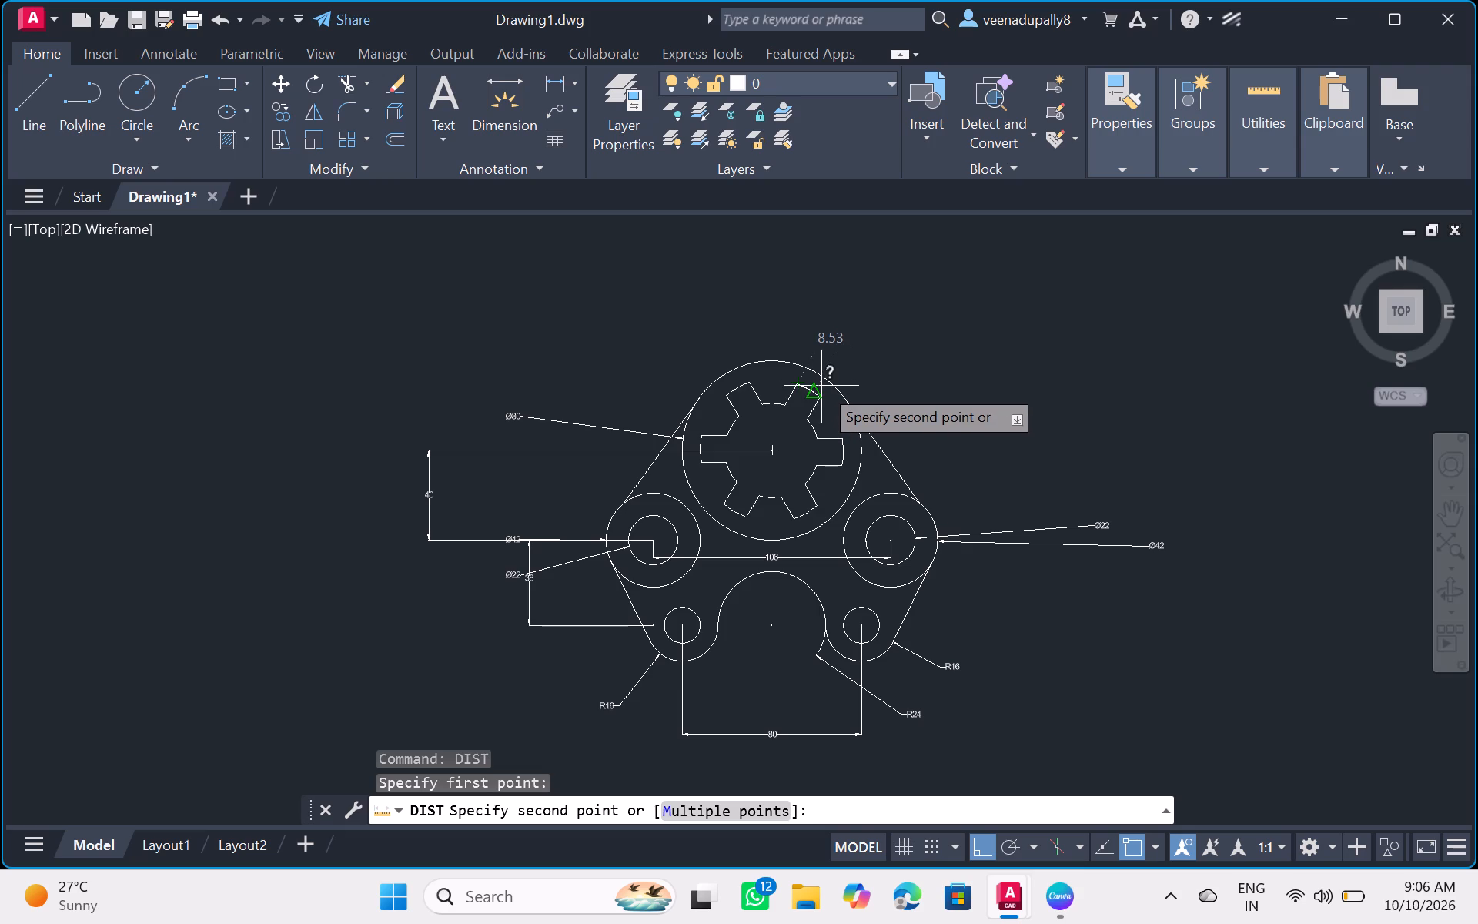
click(821, 386)
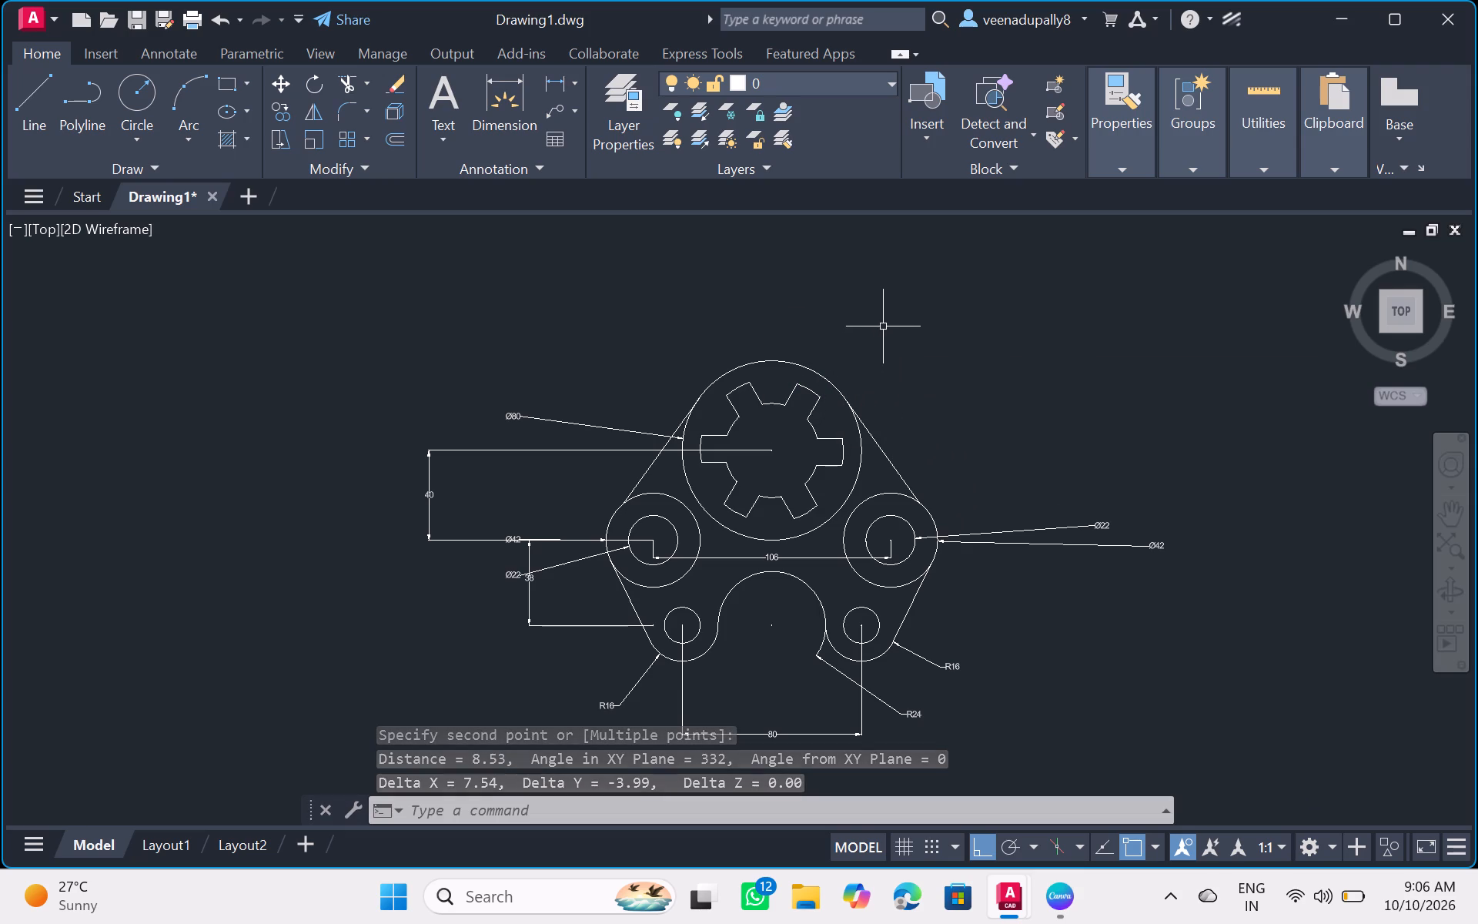
key(Escape)
key(Escape)
key(Escape)
key(Escape)
key(Escape)
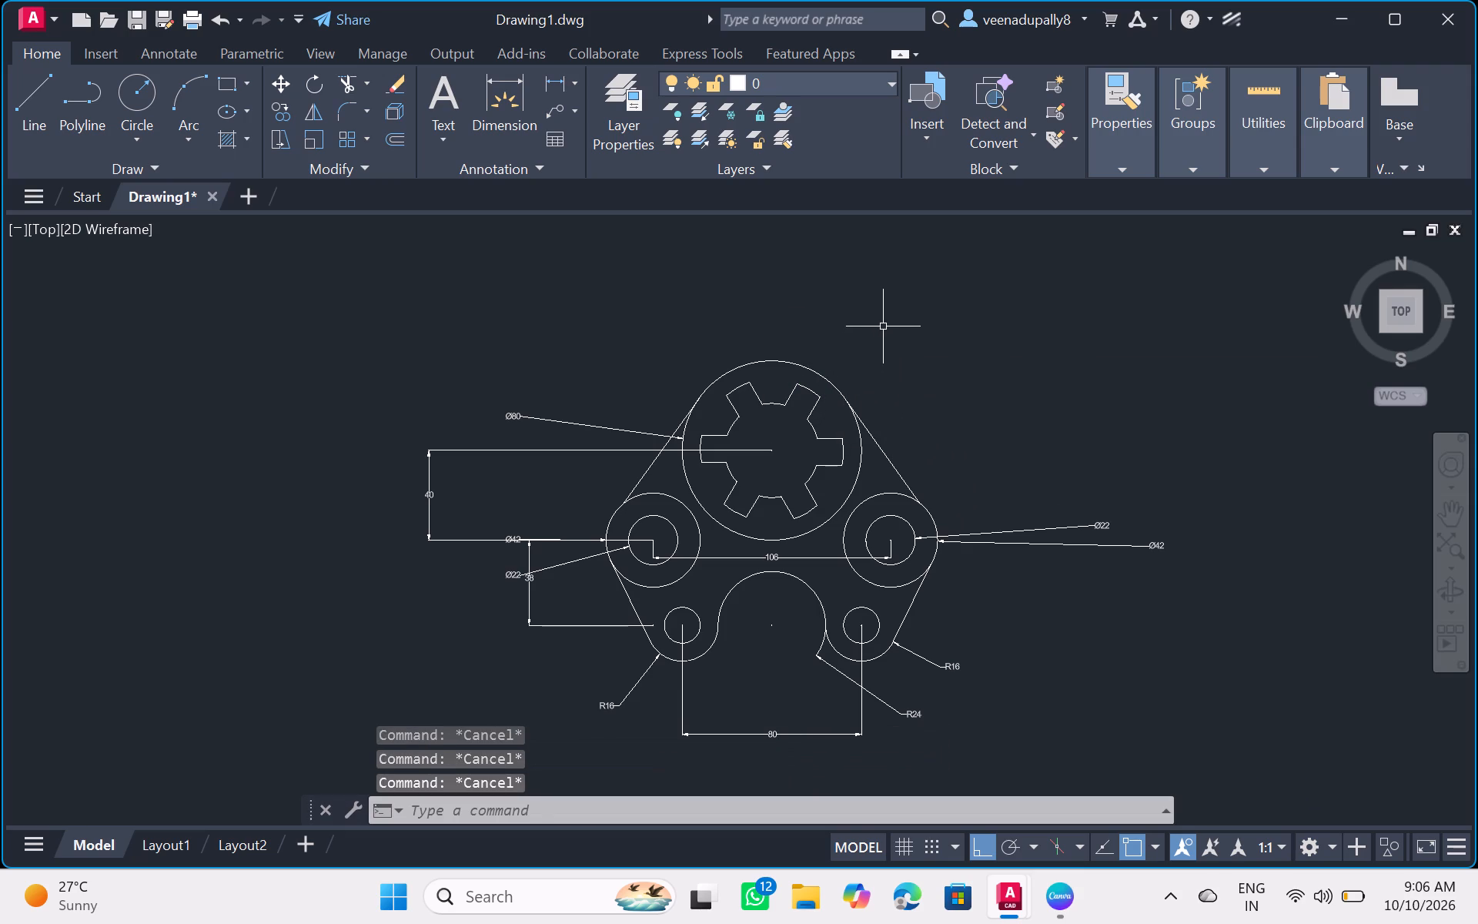
key(Escape)
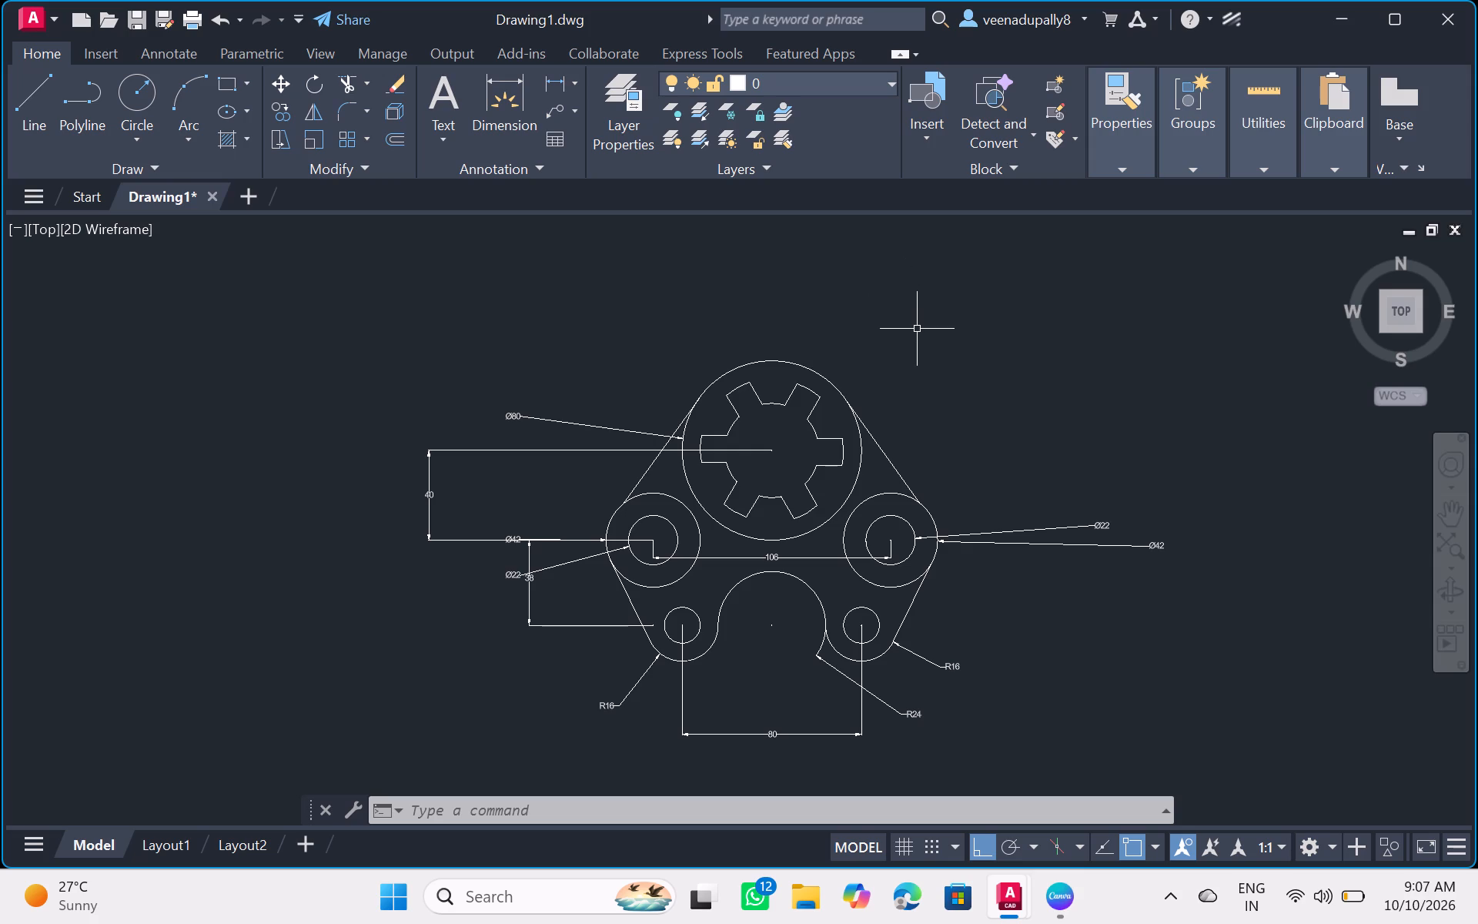
Measure the distance across the outer end of the upper-right notch in the slotted cutout, from corner to corner.
key(Escape)
key(Escape)
key(Escape)
key(Escape)
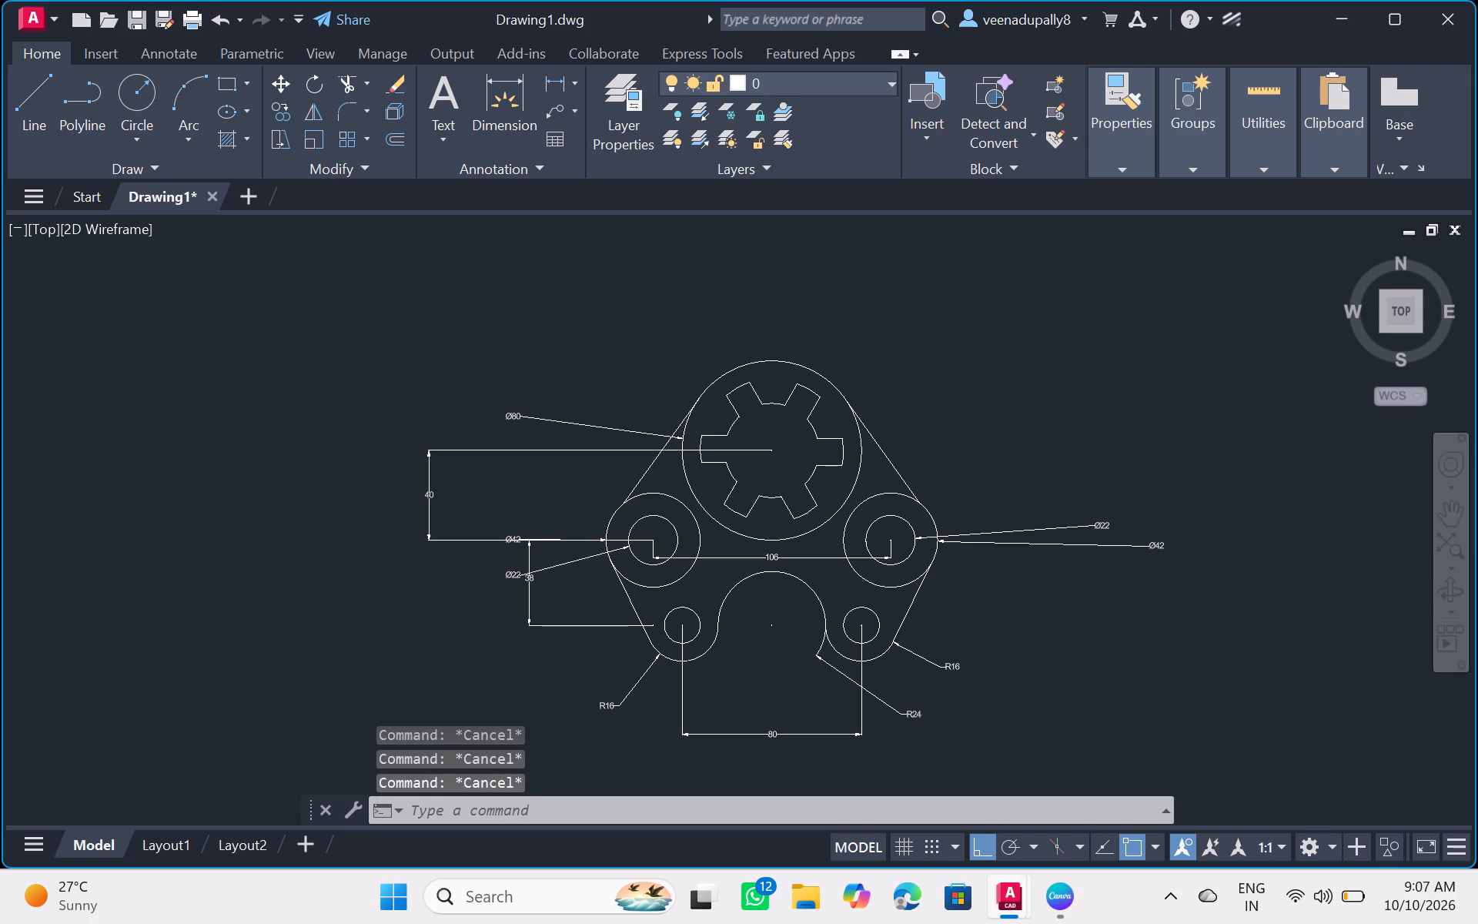
click(726, 796)
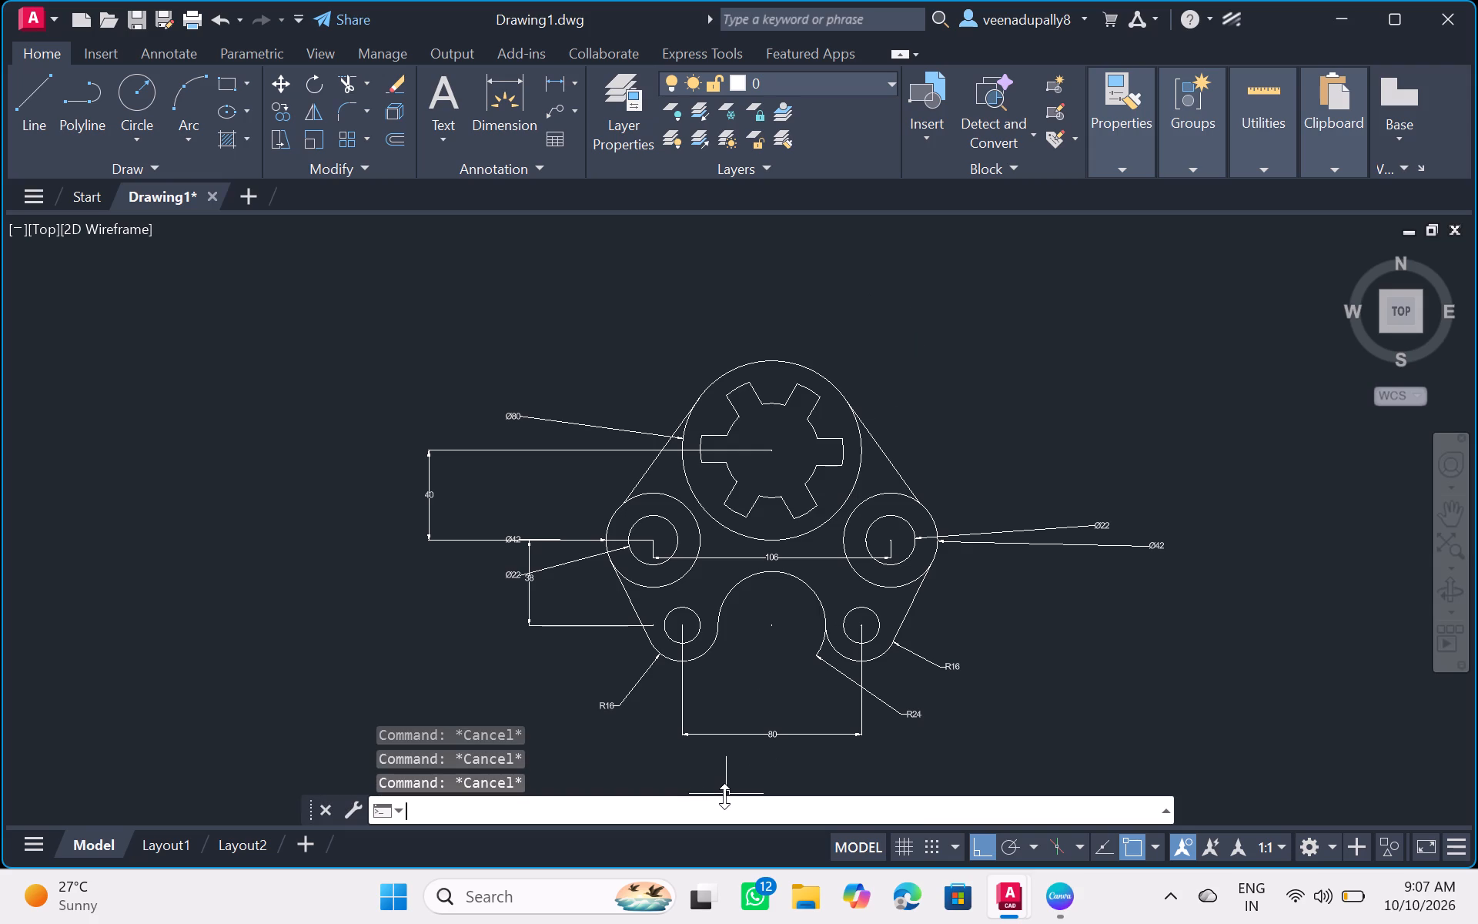
key(d)
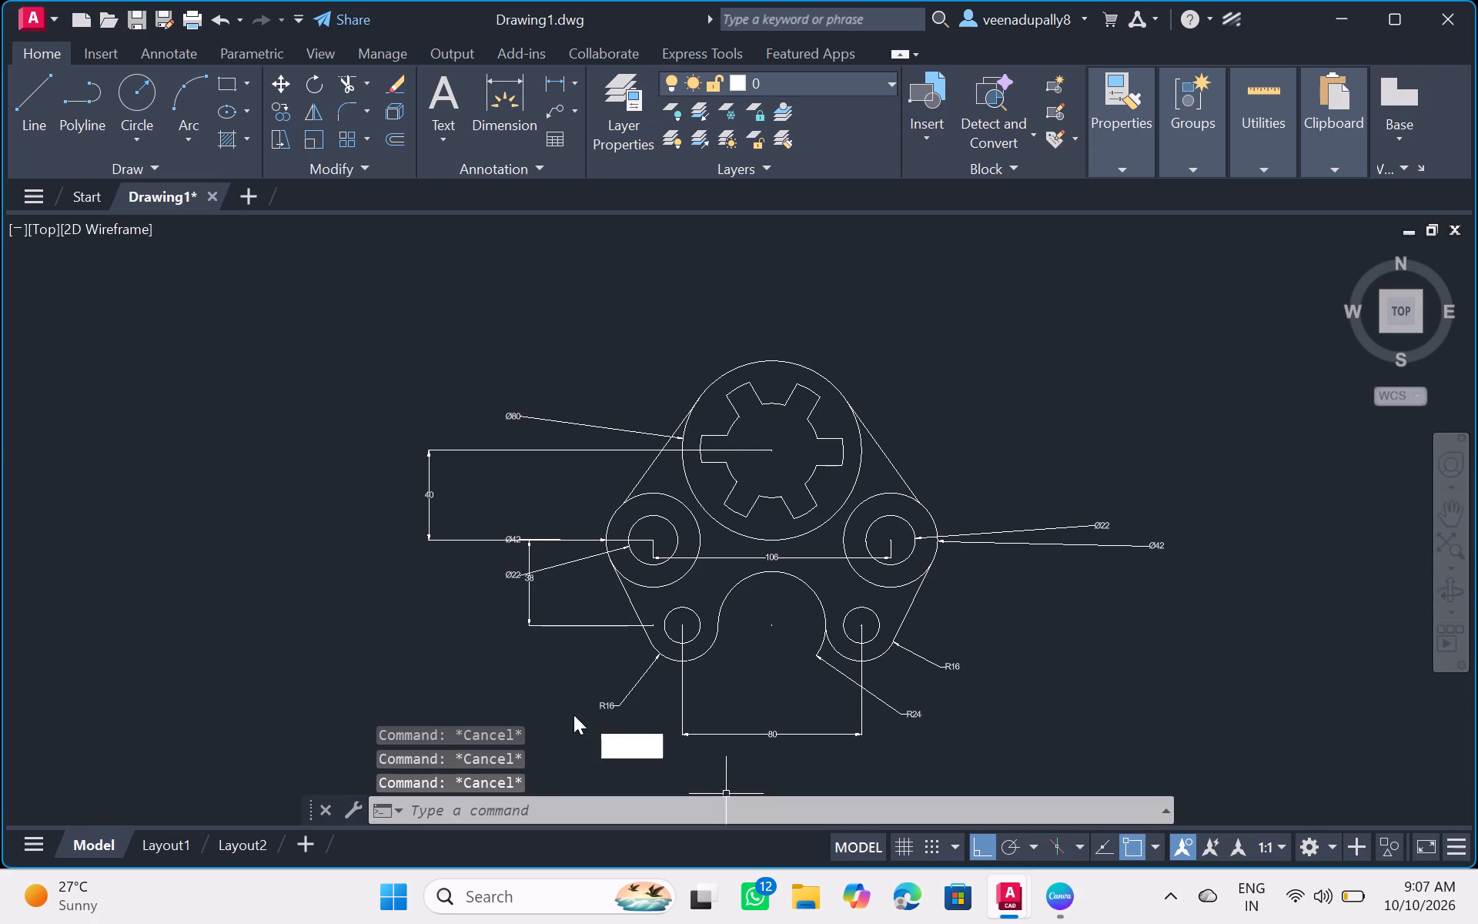
key(i)
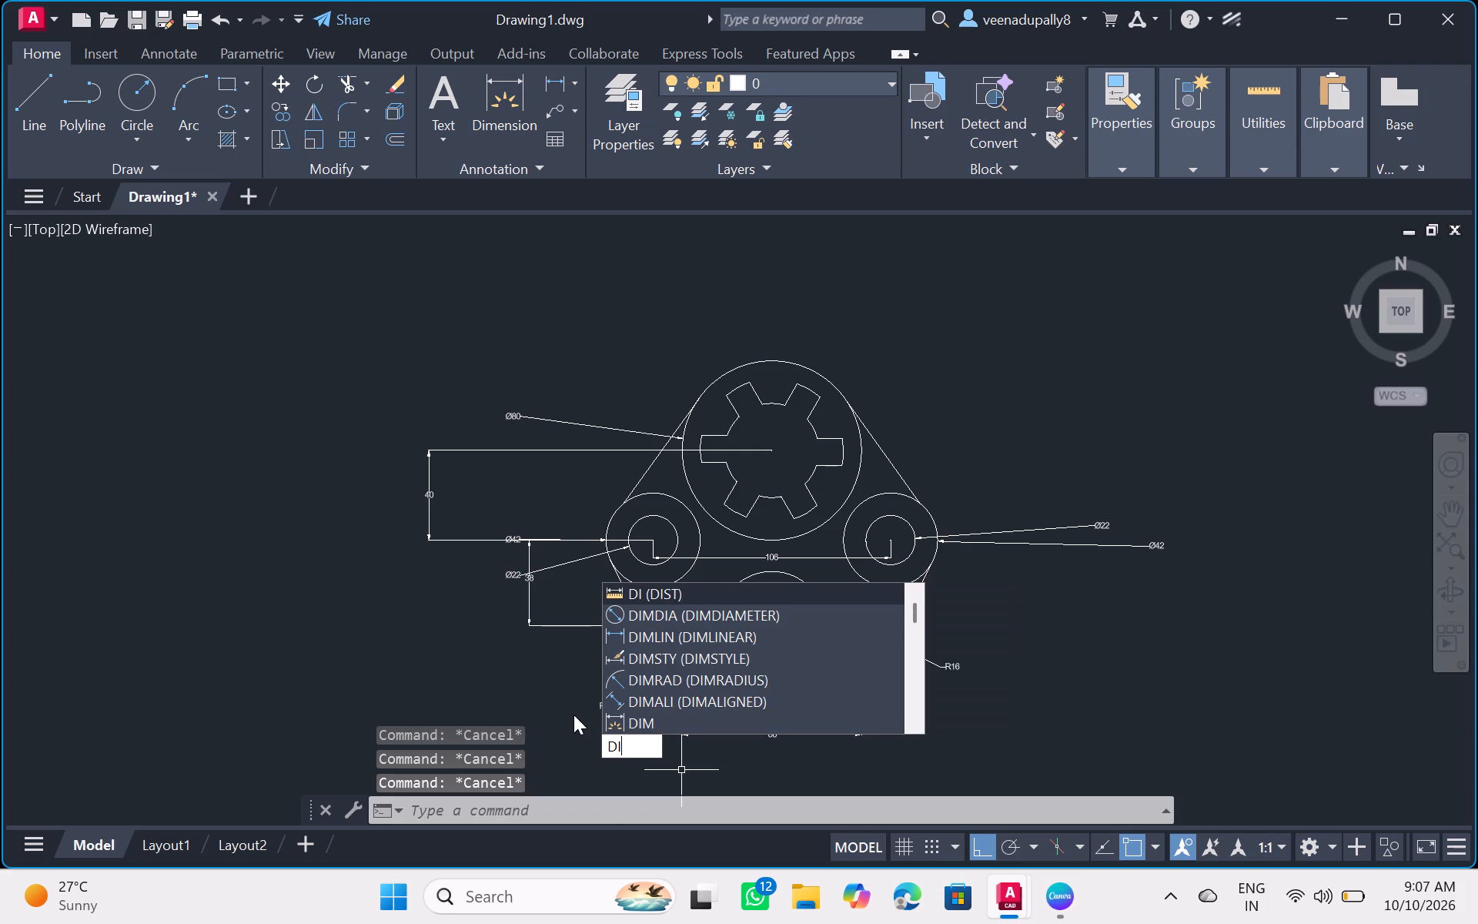
key(Return)
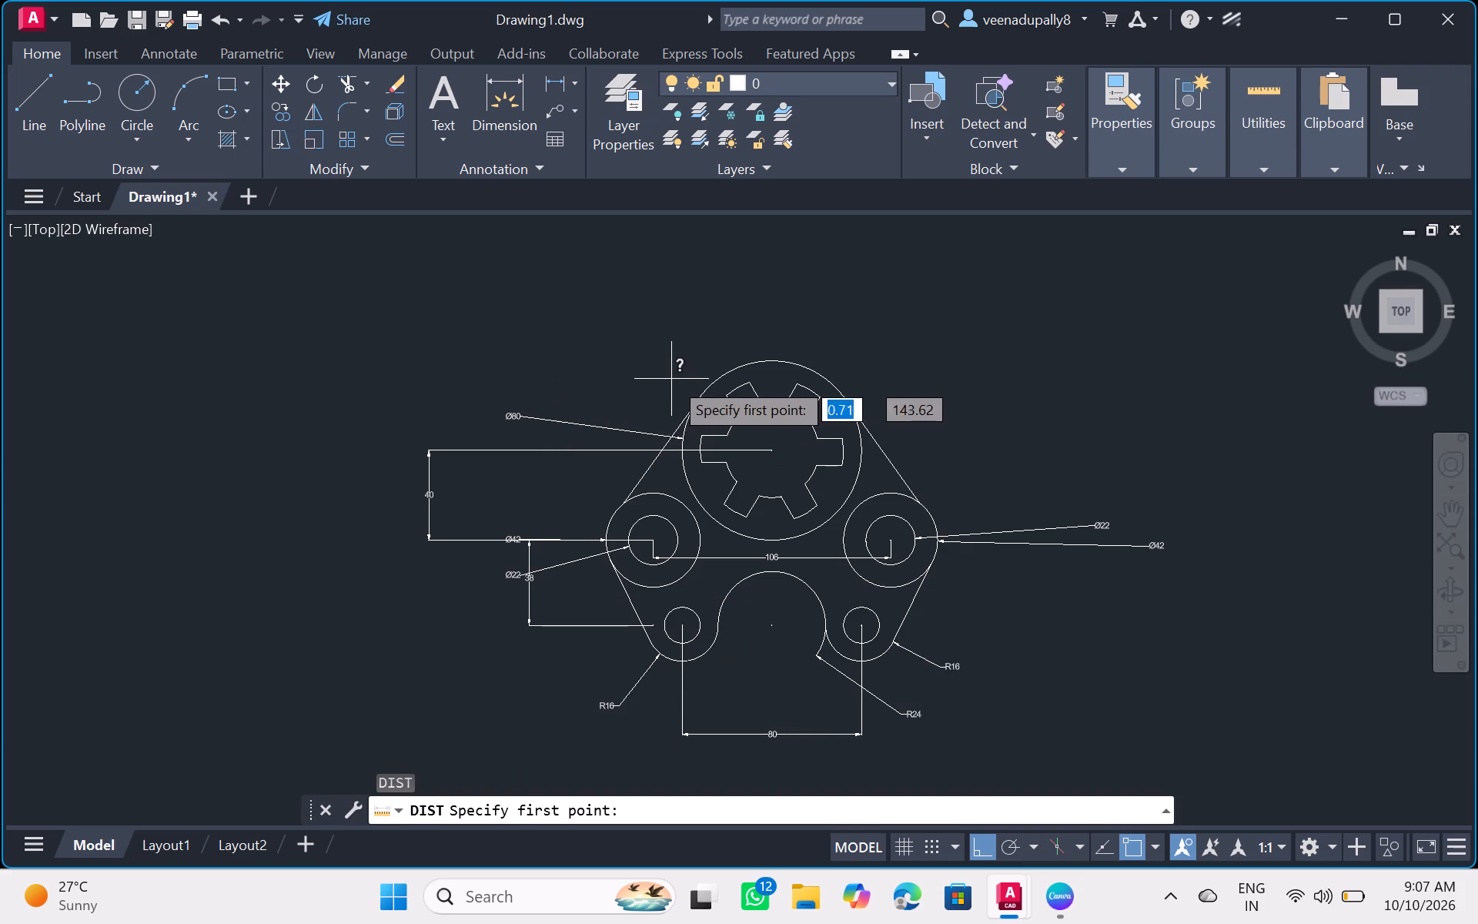
click(800, 377)
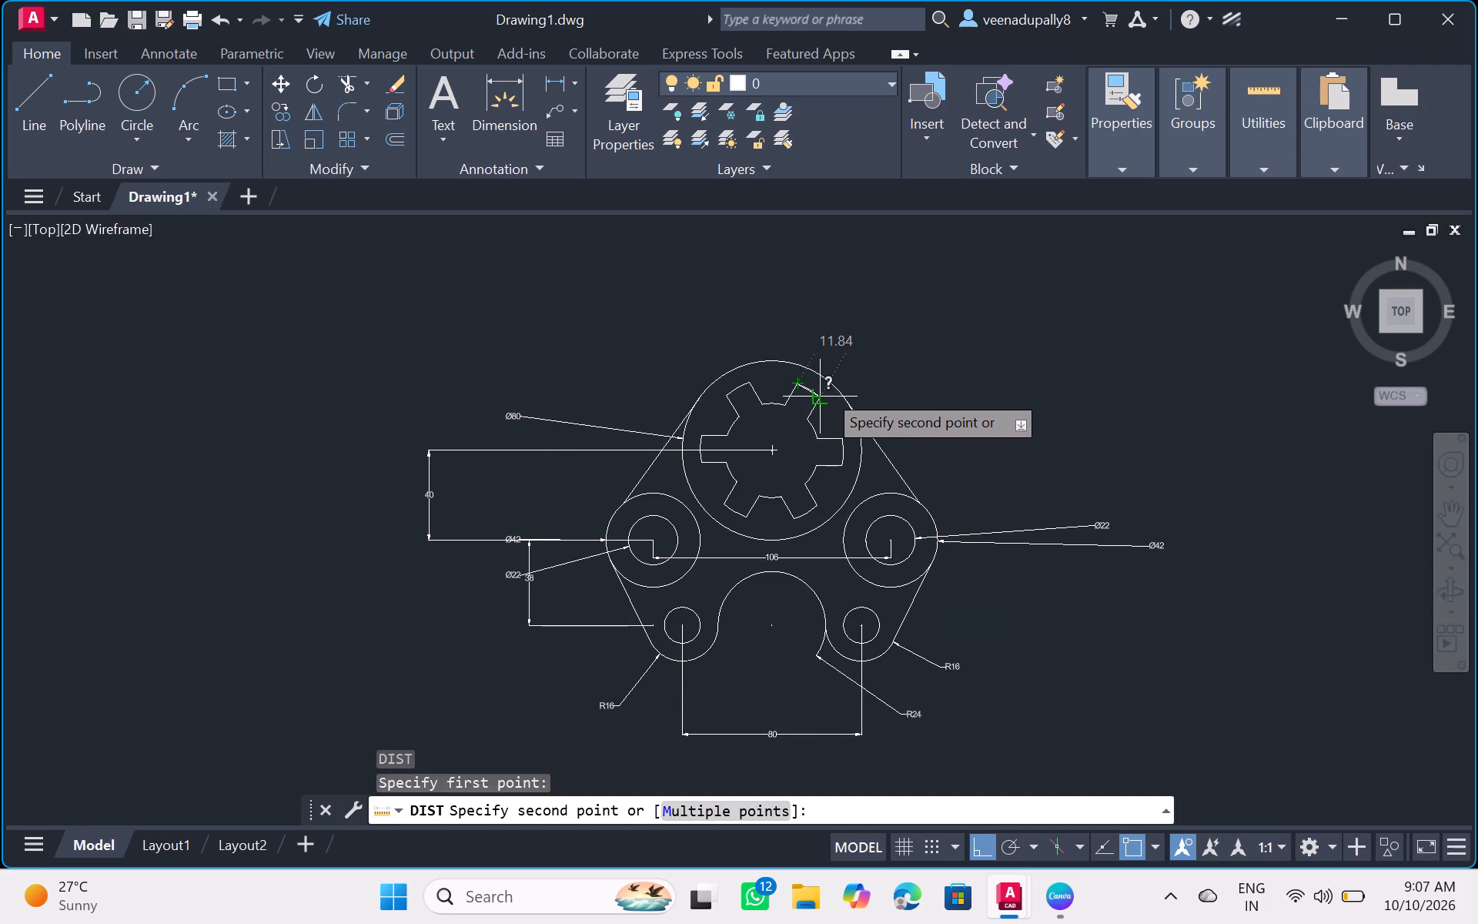
click(825, 393)
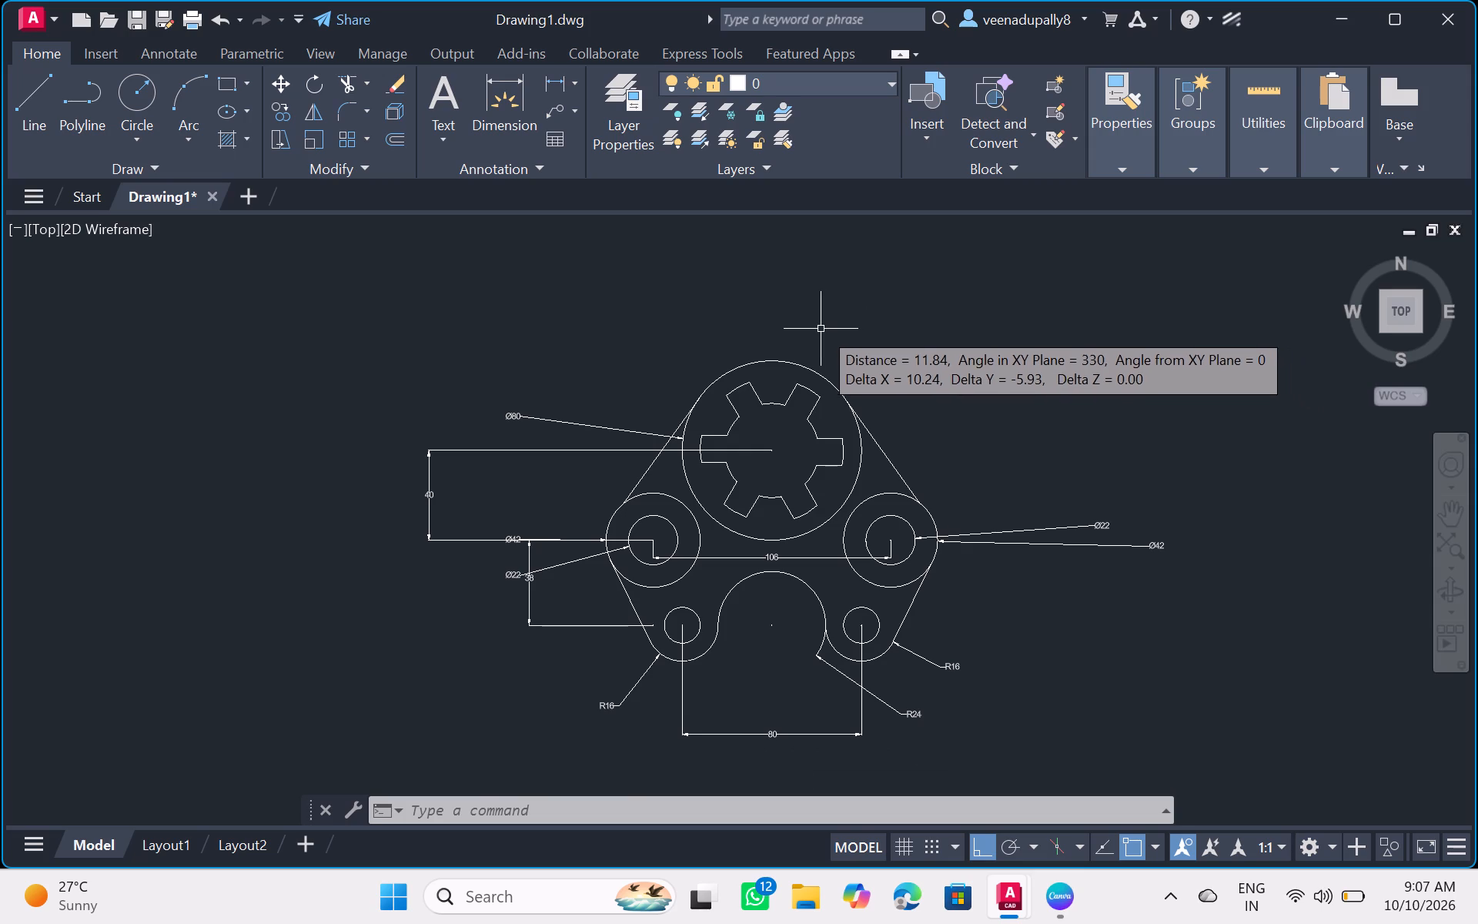
key(Escape)
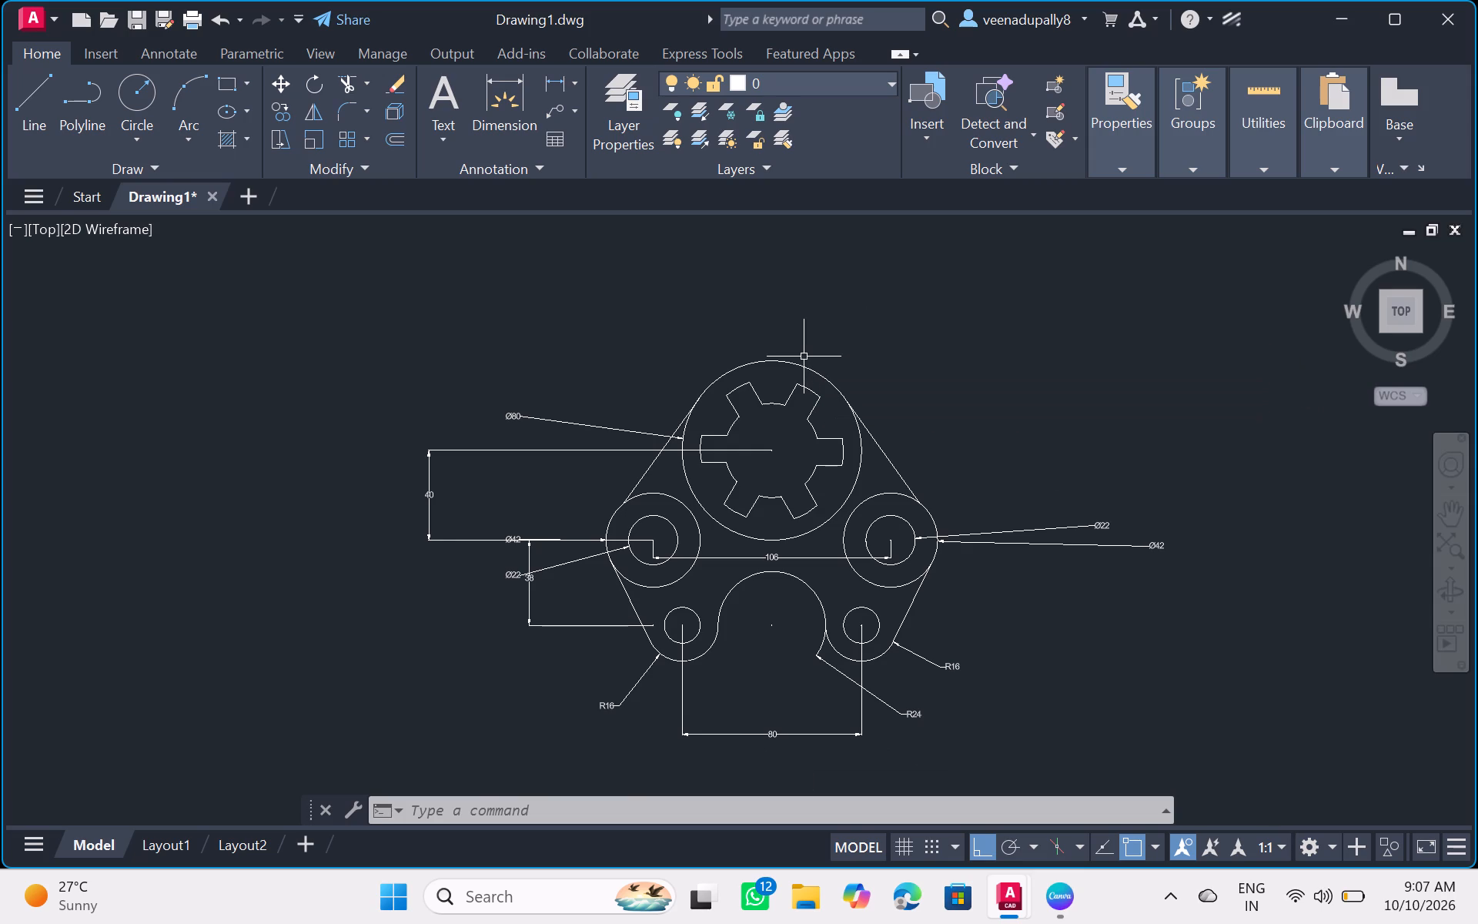
key(Escape)
key(Escape)
key(Escape)
key(Escape)
key(Escape)
key(Escape)
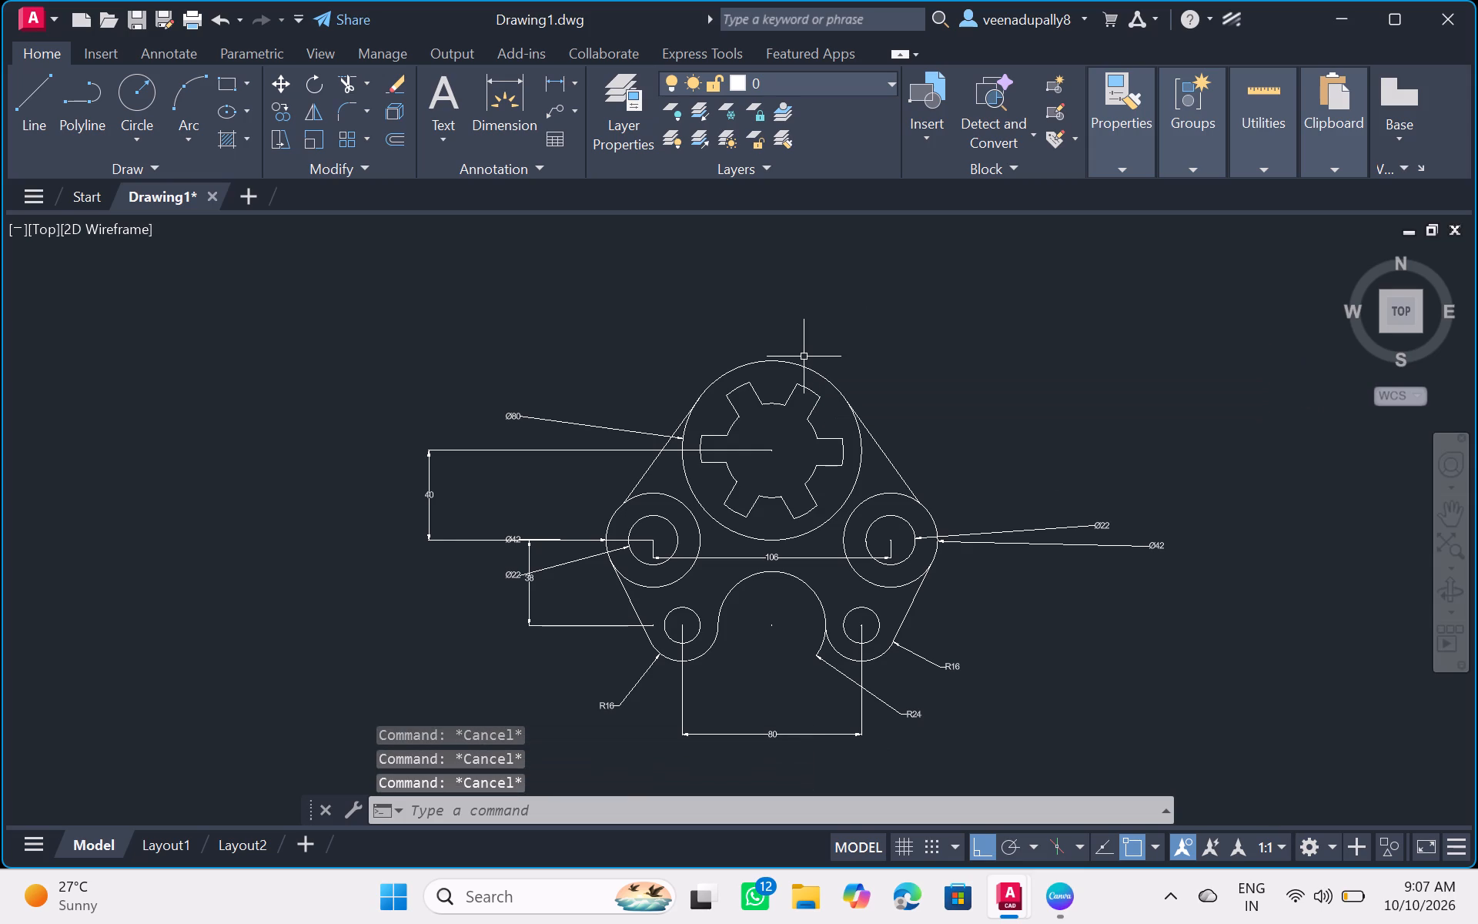
key(Escape)
Repeat the distance measurement between the two outer corners of the slotted cutout's upper-right notch.
text(dist)
key(Return)
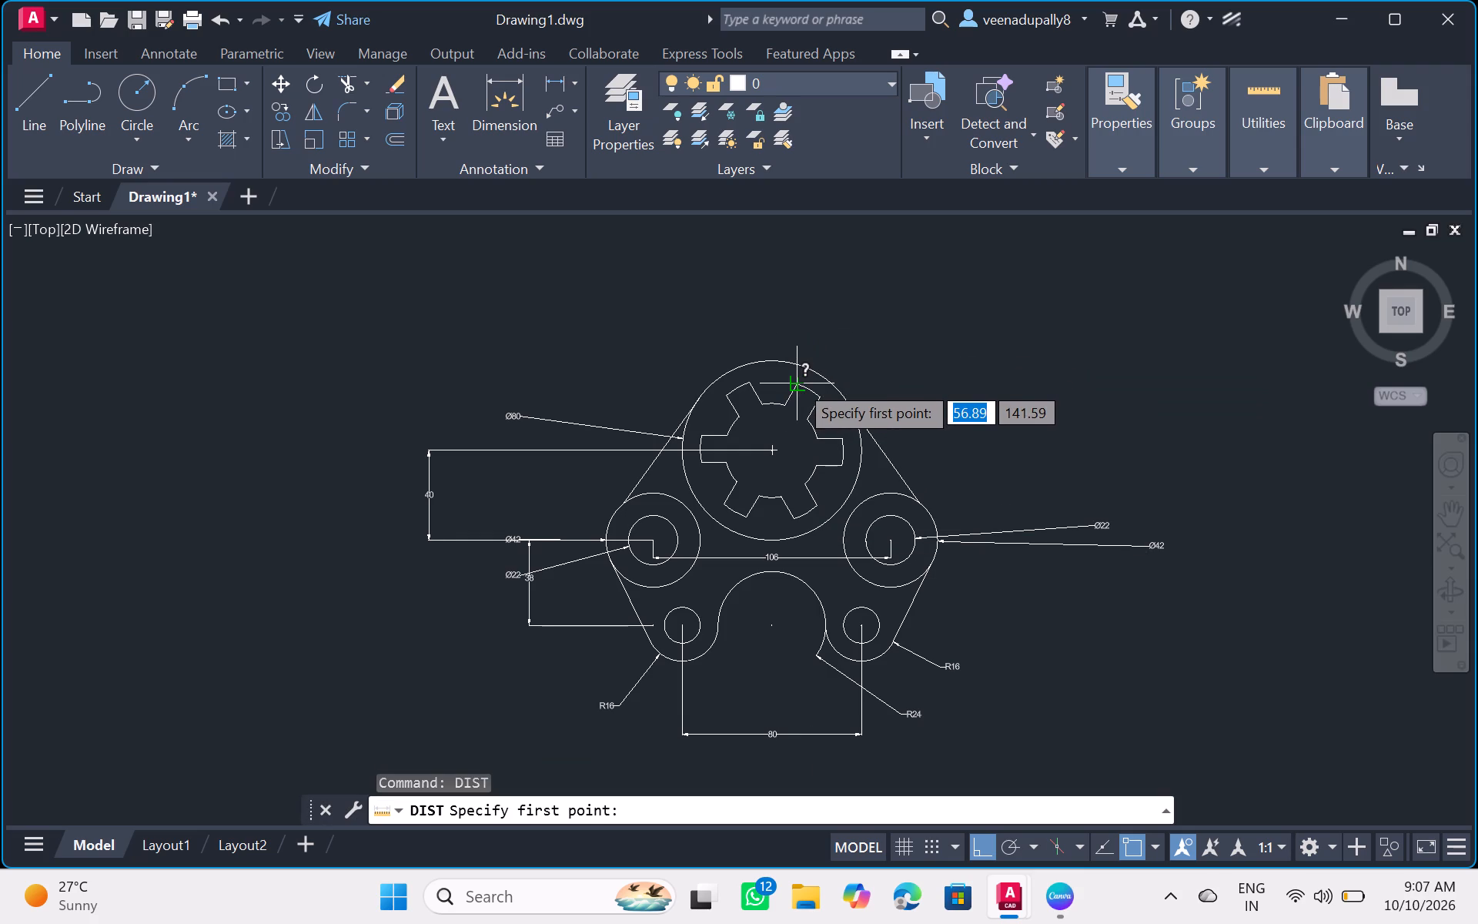
click(797, 381)
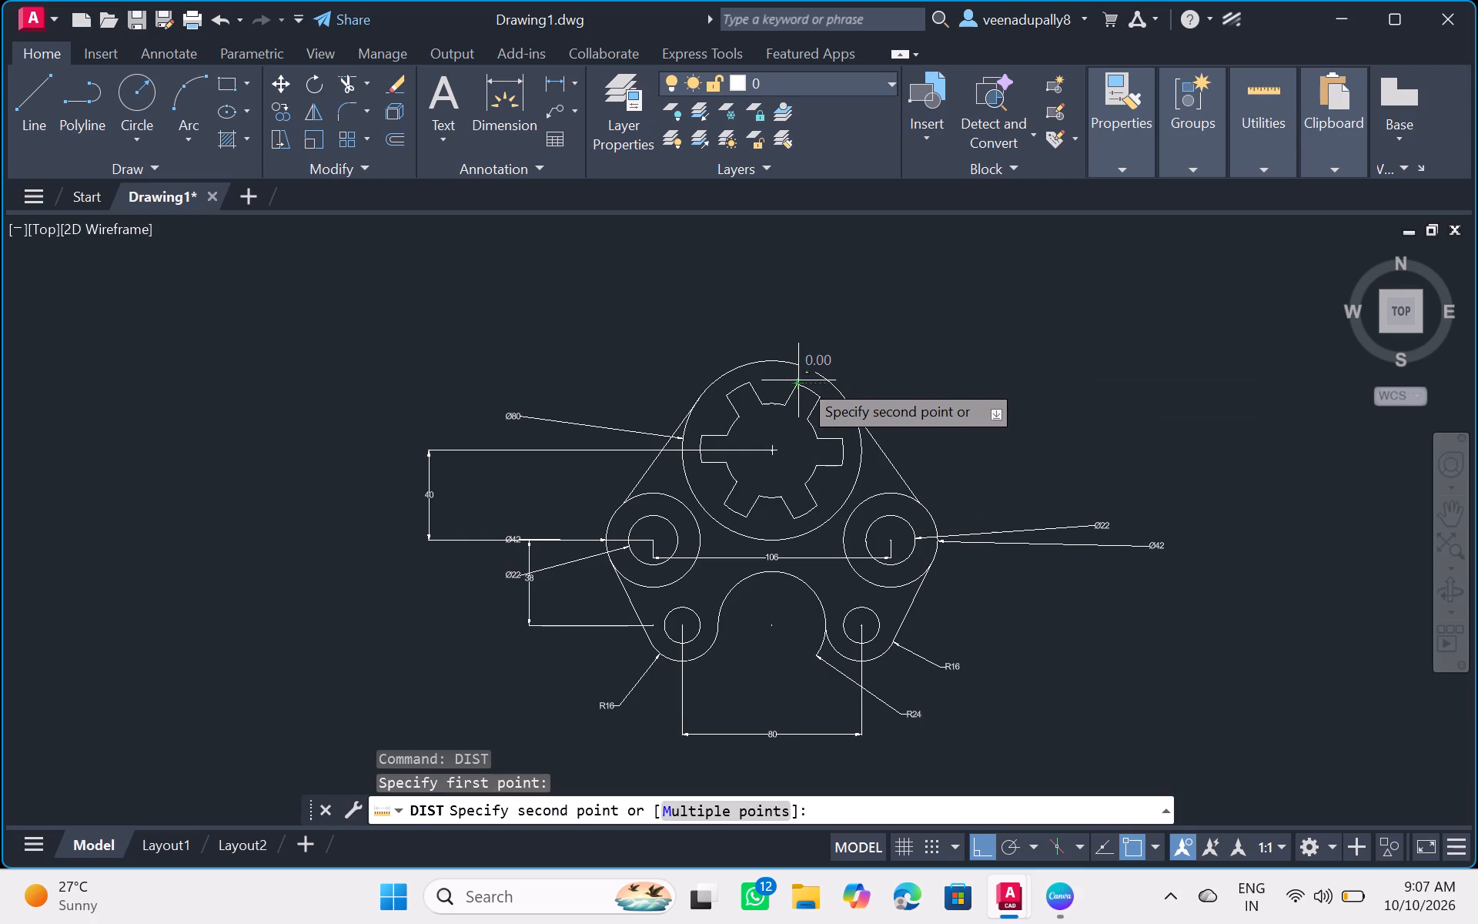
click(825, 394)
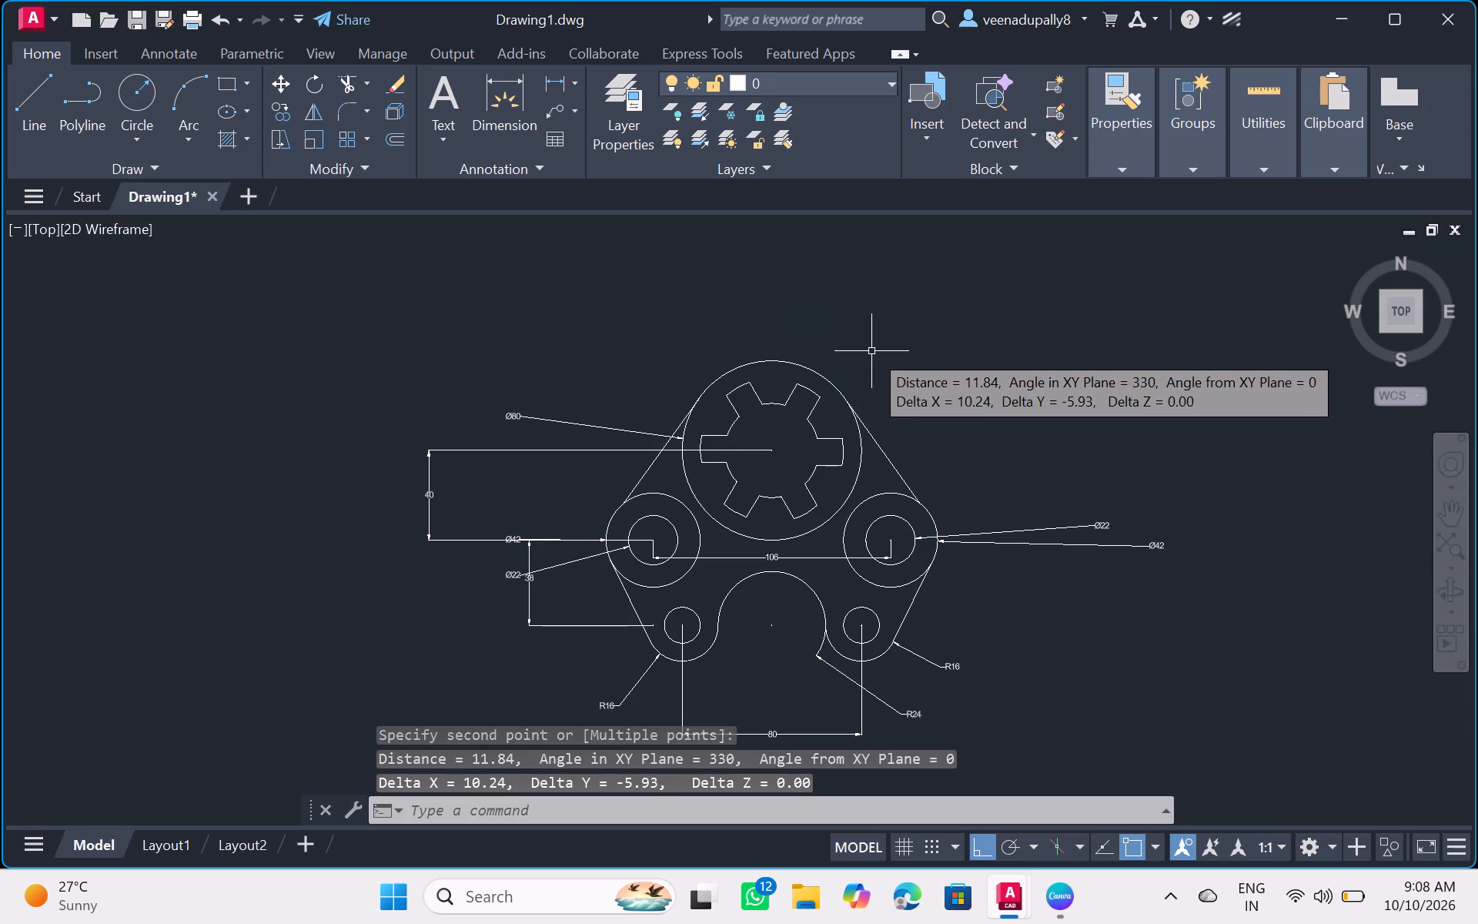
key(Escape)
key(Escape)
key(Escape)
key(Escape)
key(Escape)
key(Escape)
key(Escape)
key(Escape)
key(Escape)
key(Escape)
key(Escape)
key(Escape)
key(Escape)
key(Escape)
key(Escape)
key(Escape)
key(Escape)
key(Escape)
key(Escape)
key(Escape)
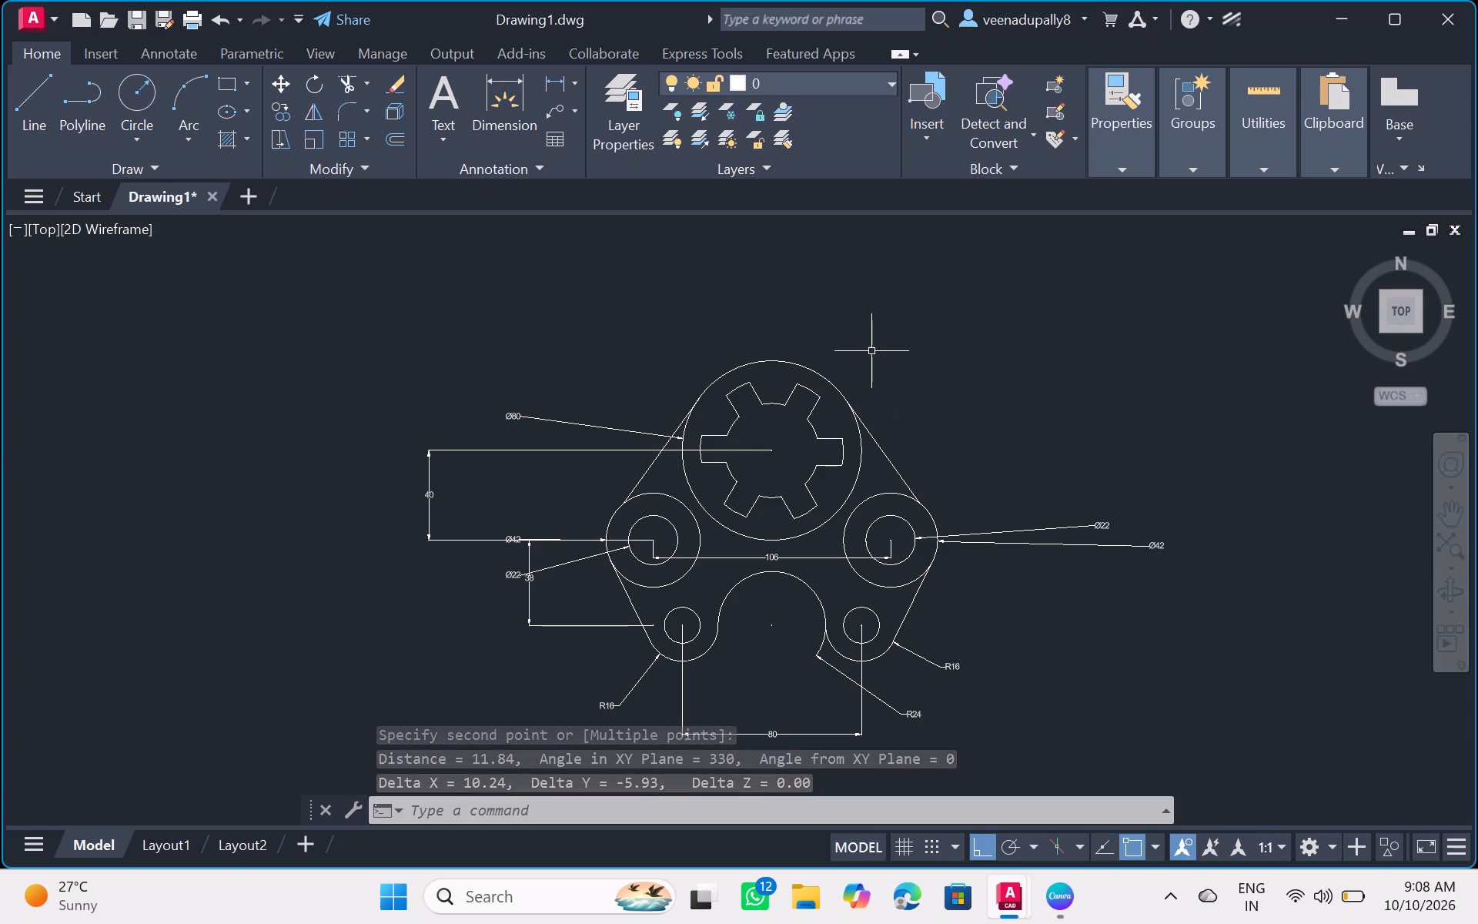
key(Escape)
key(Escape)
key(Escape)
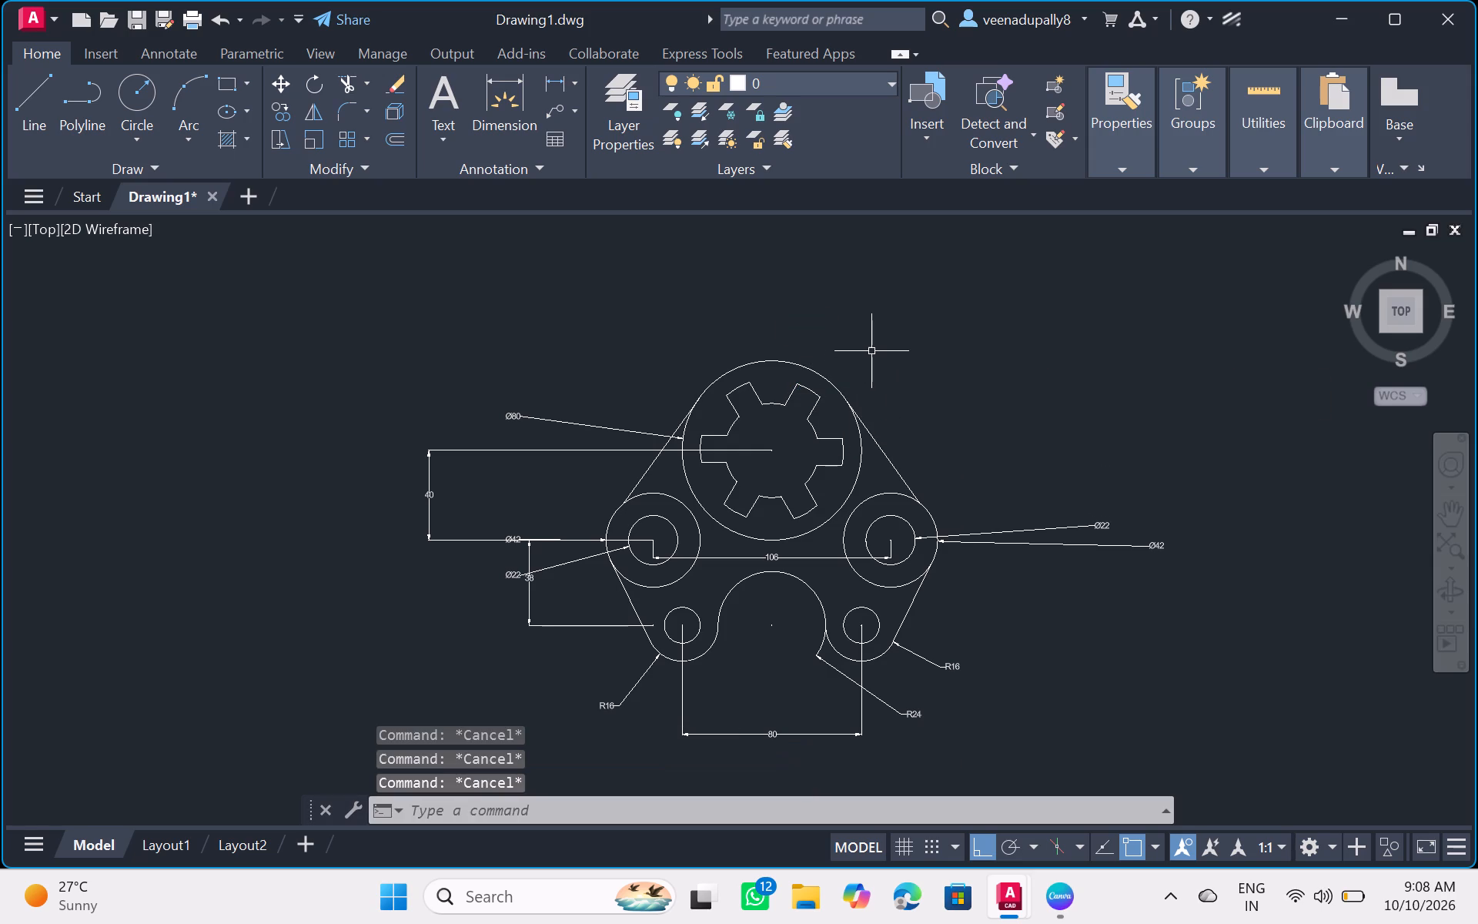
key(Escape)
key(Escape)
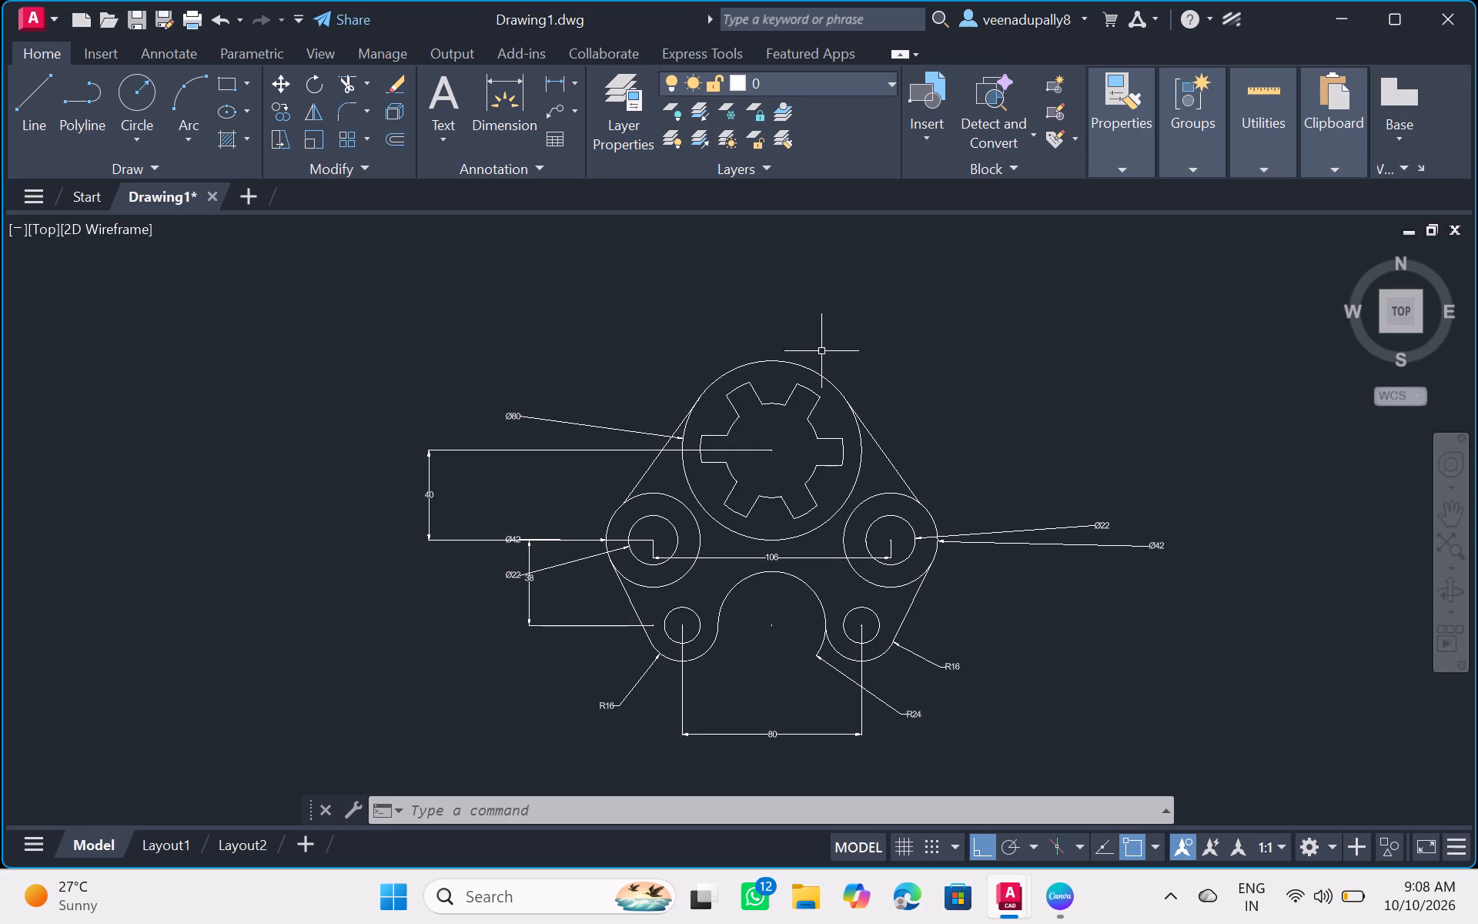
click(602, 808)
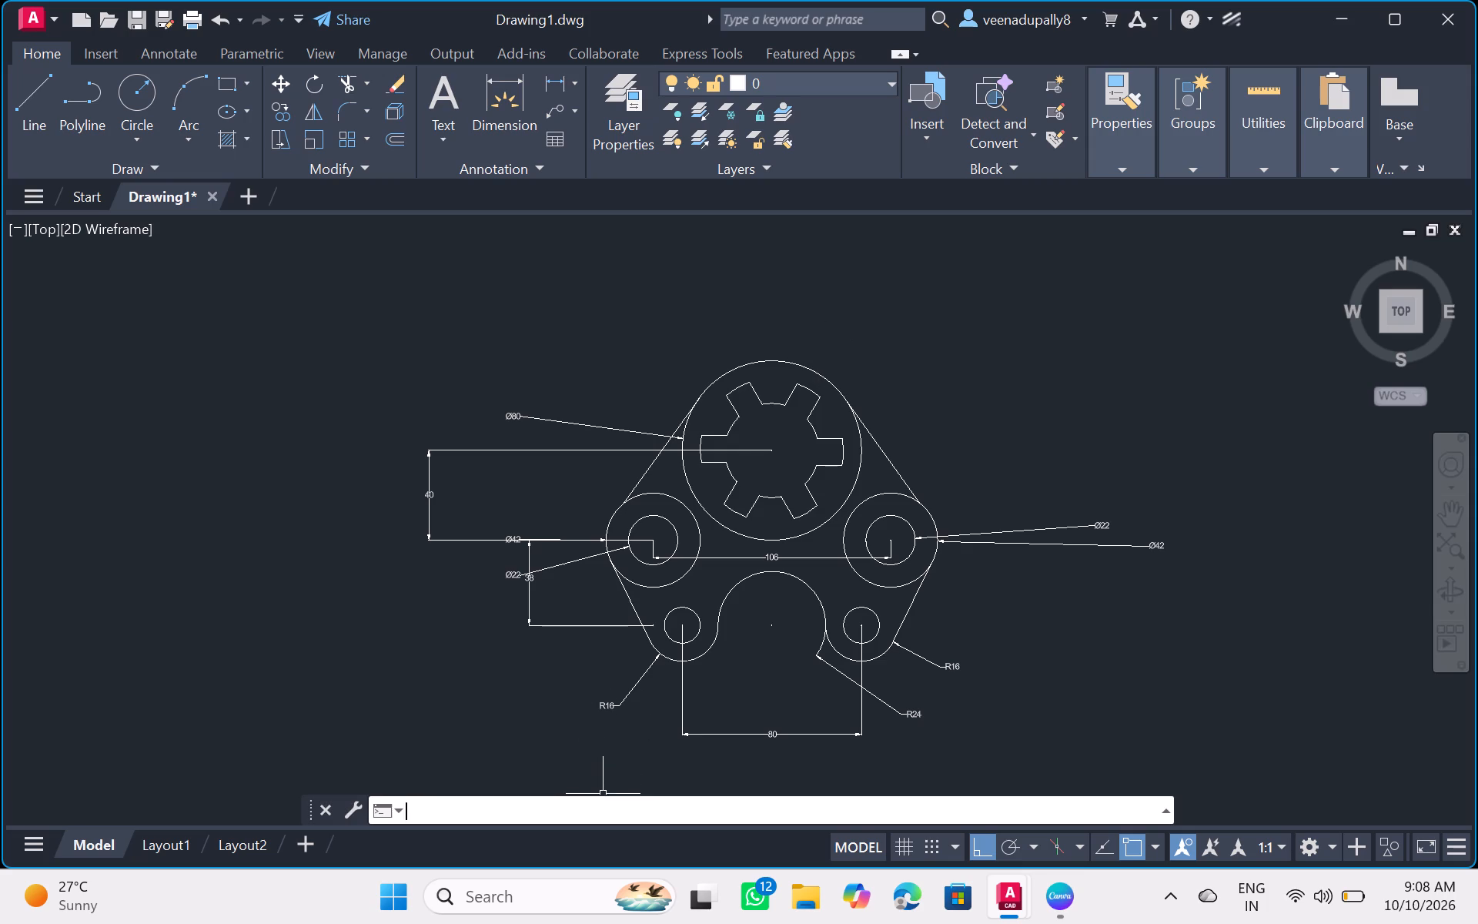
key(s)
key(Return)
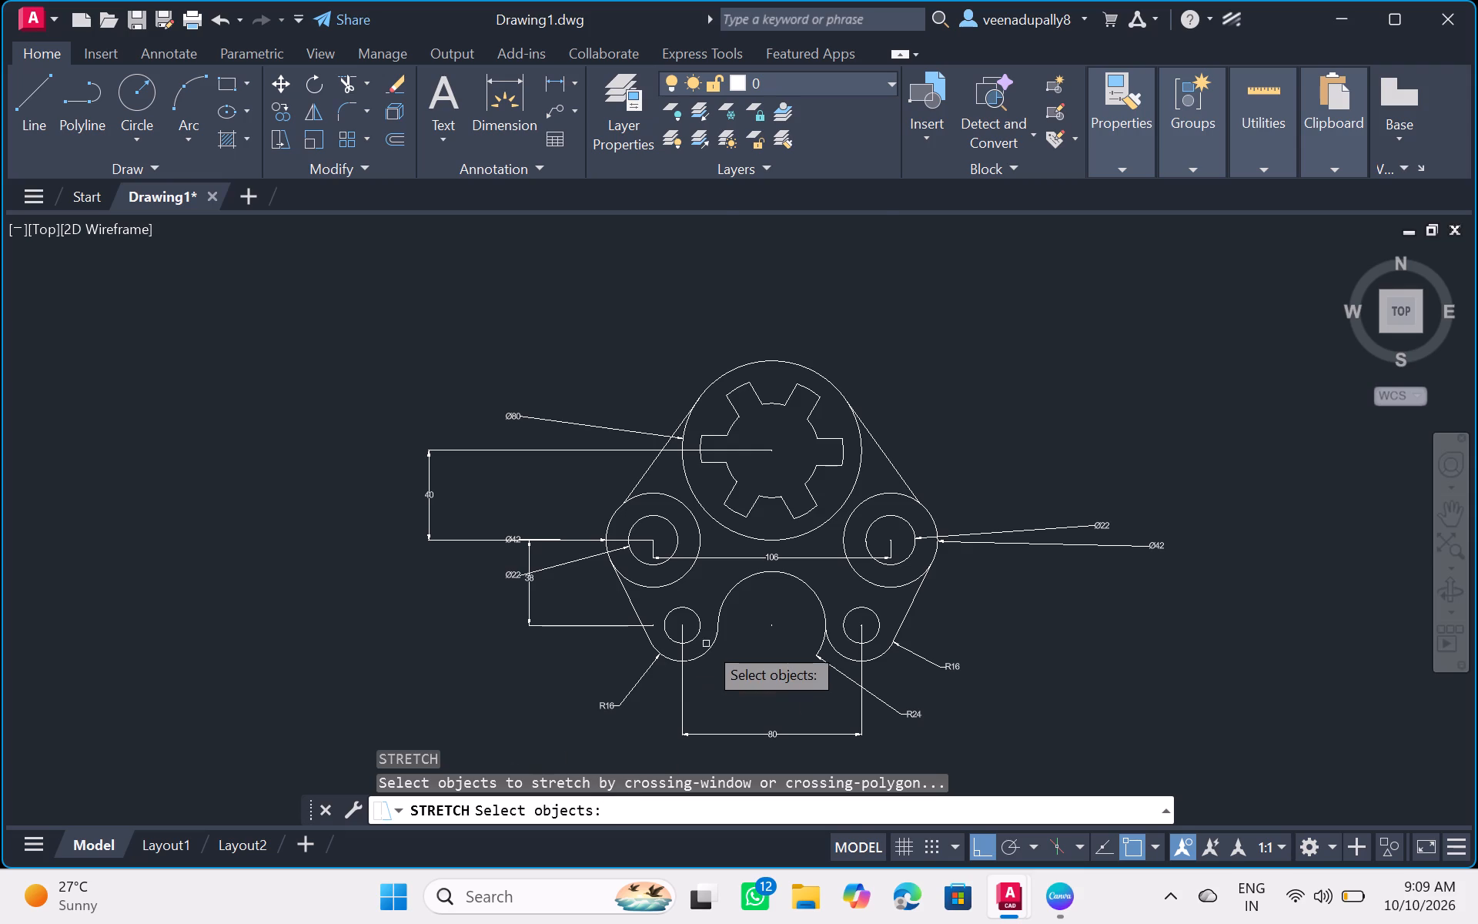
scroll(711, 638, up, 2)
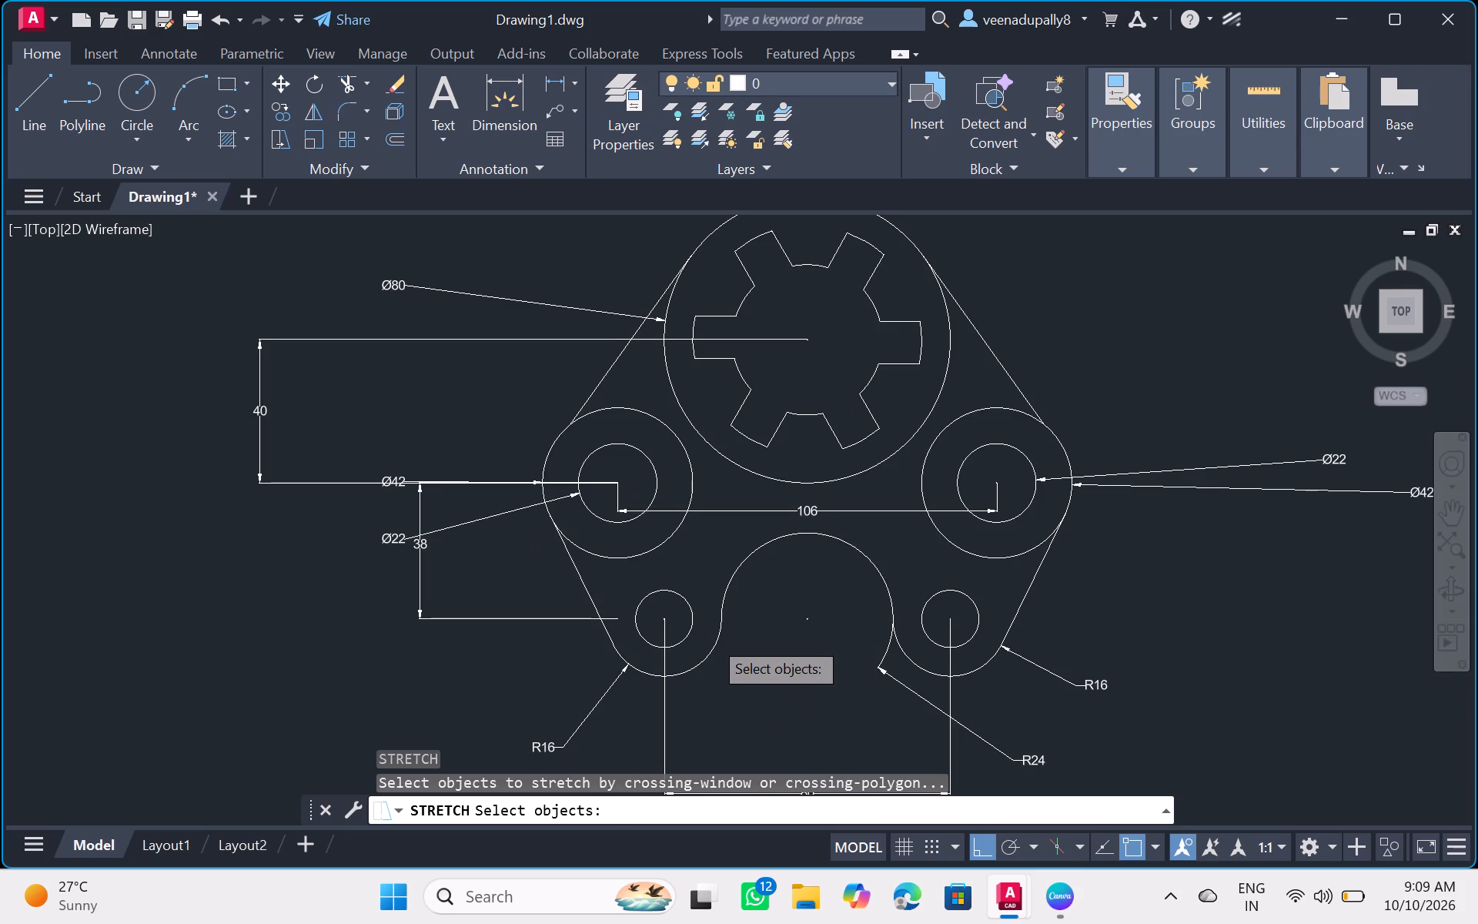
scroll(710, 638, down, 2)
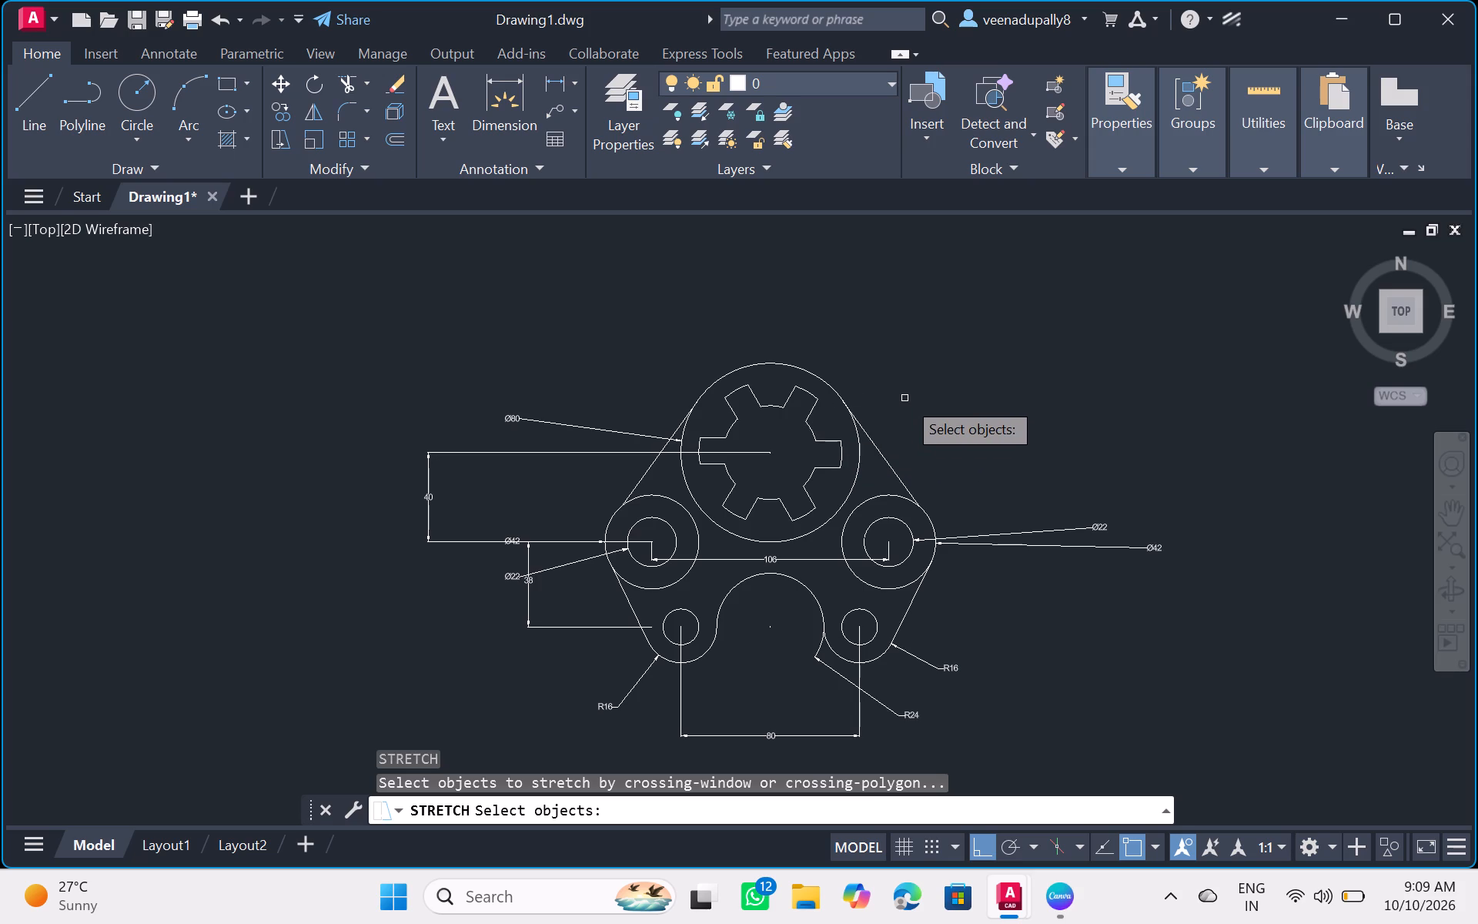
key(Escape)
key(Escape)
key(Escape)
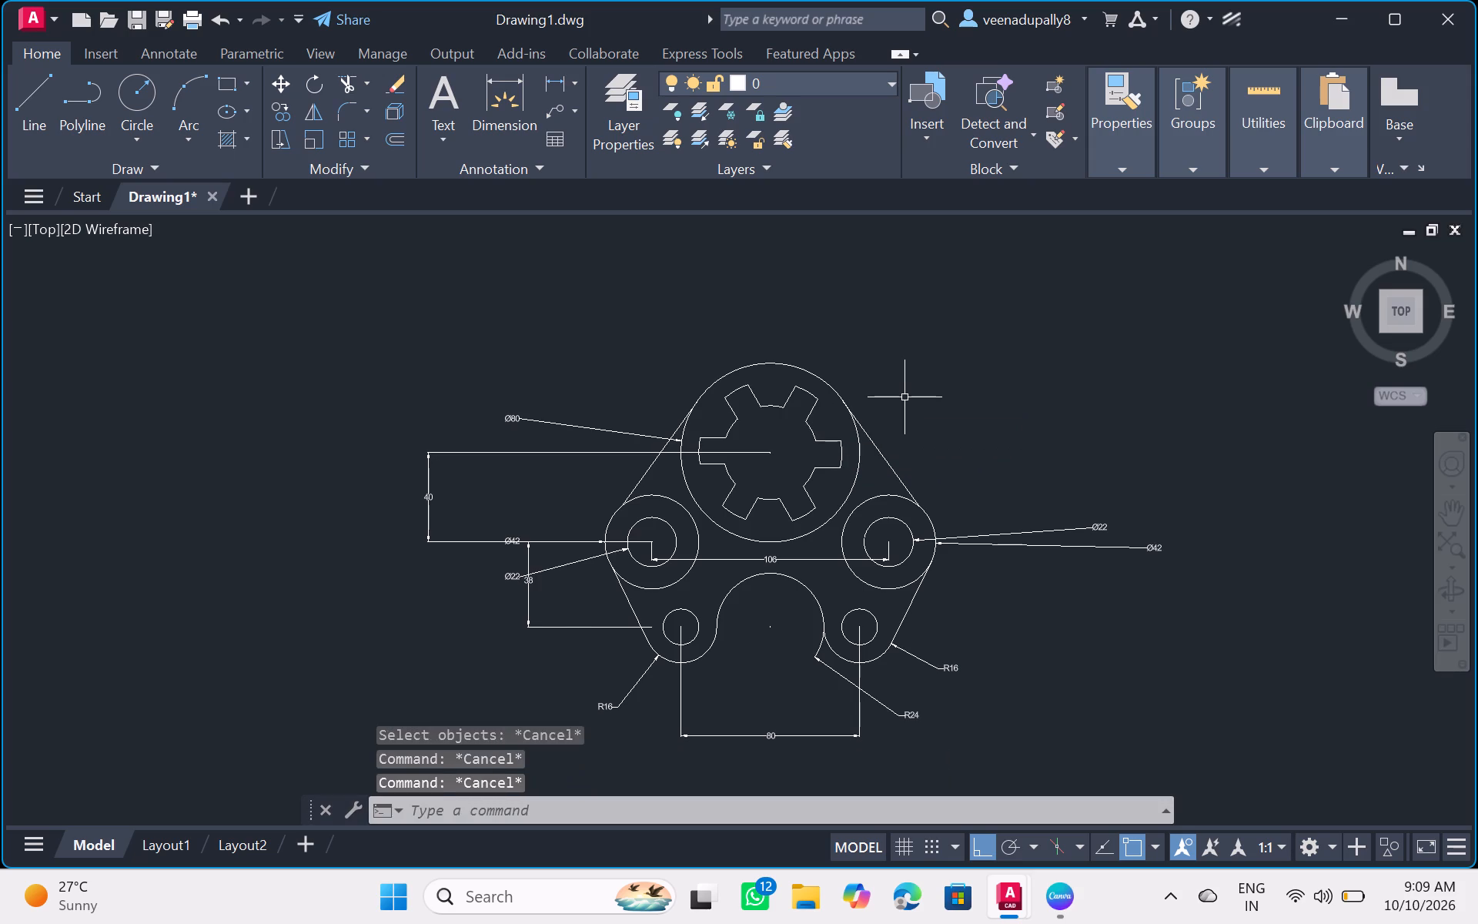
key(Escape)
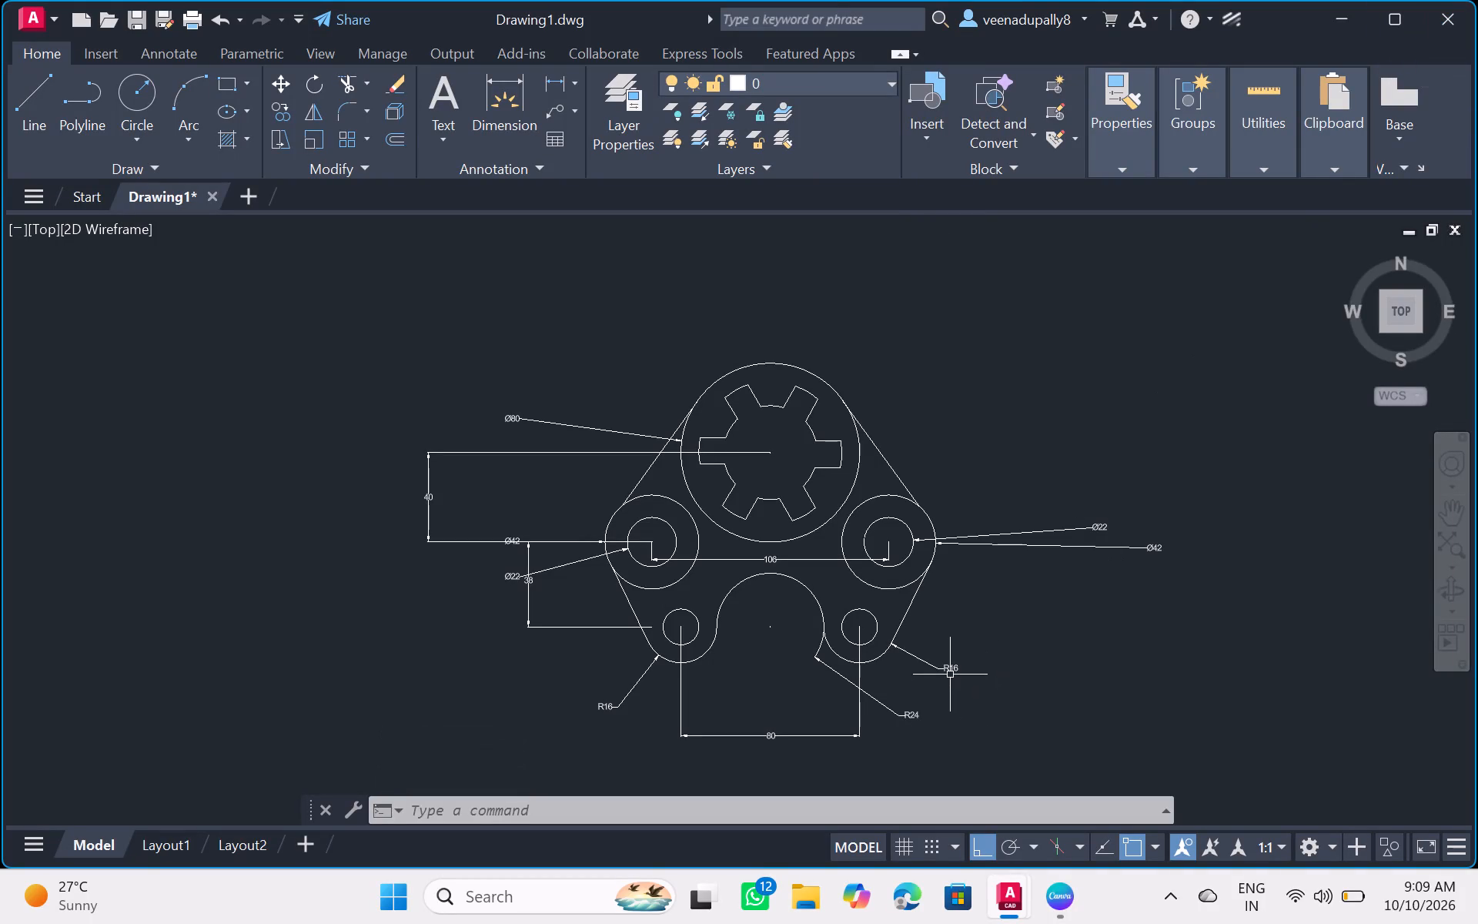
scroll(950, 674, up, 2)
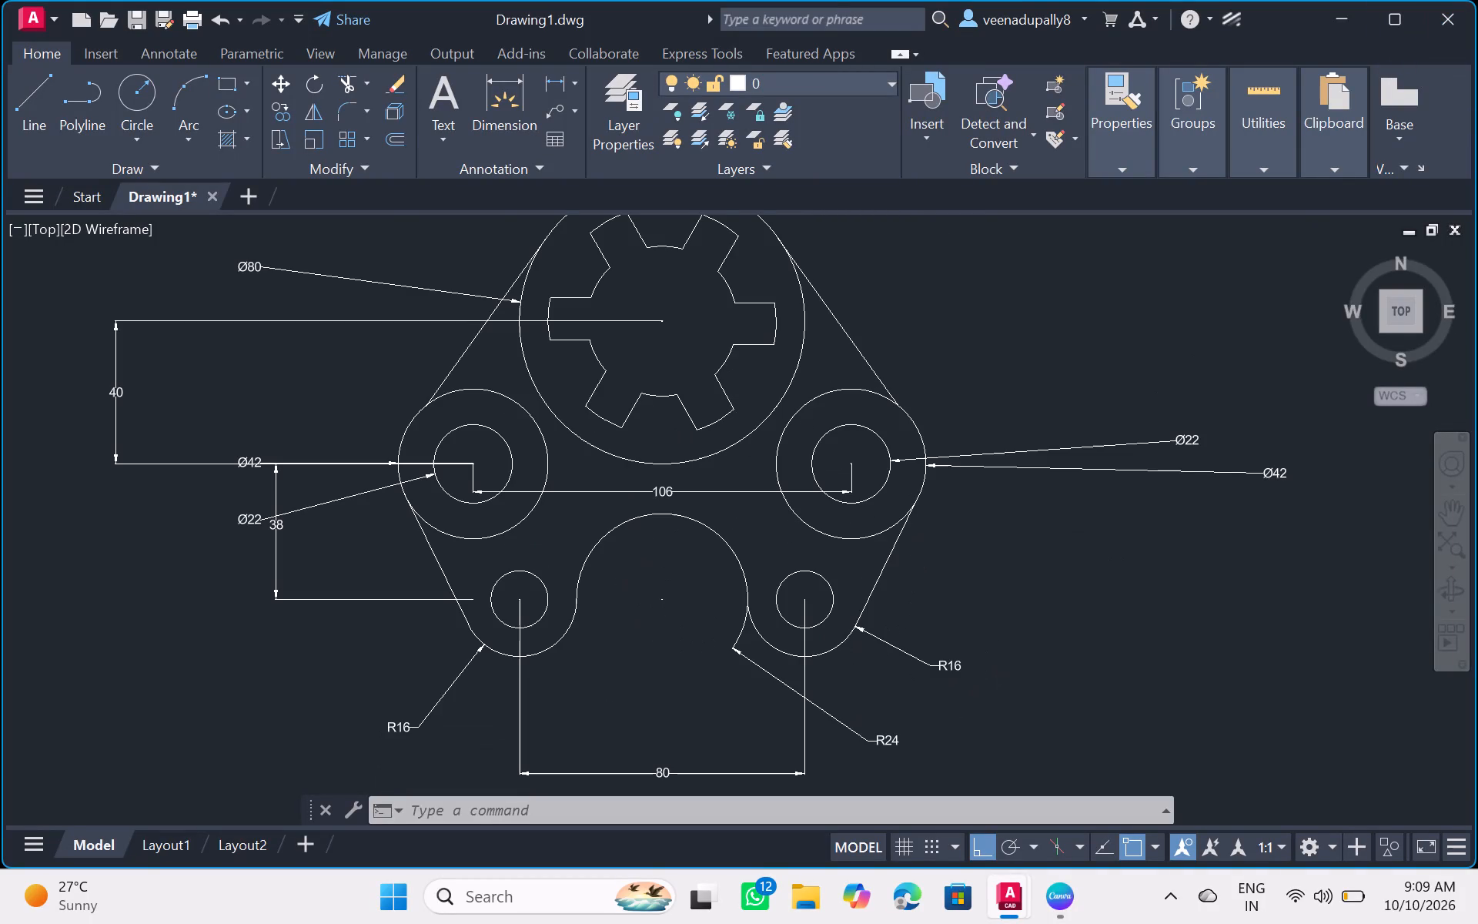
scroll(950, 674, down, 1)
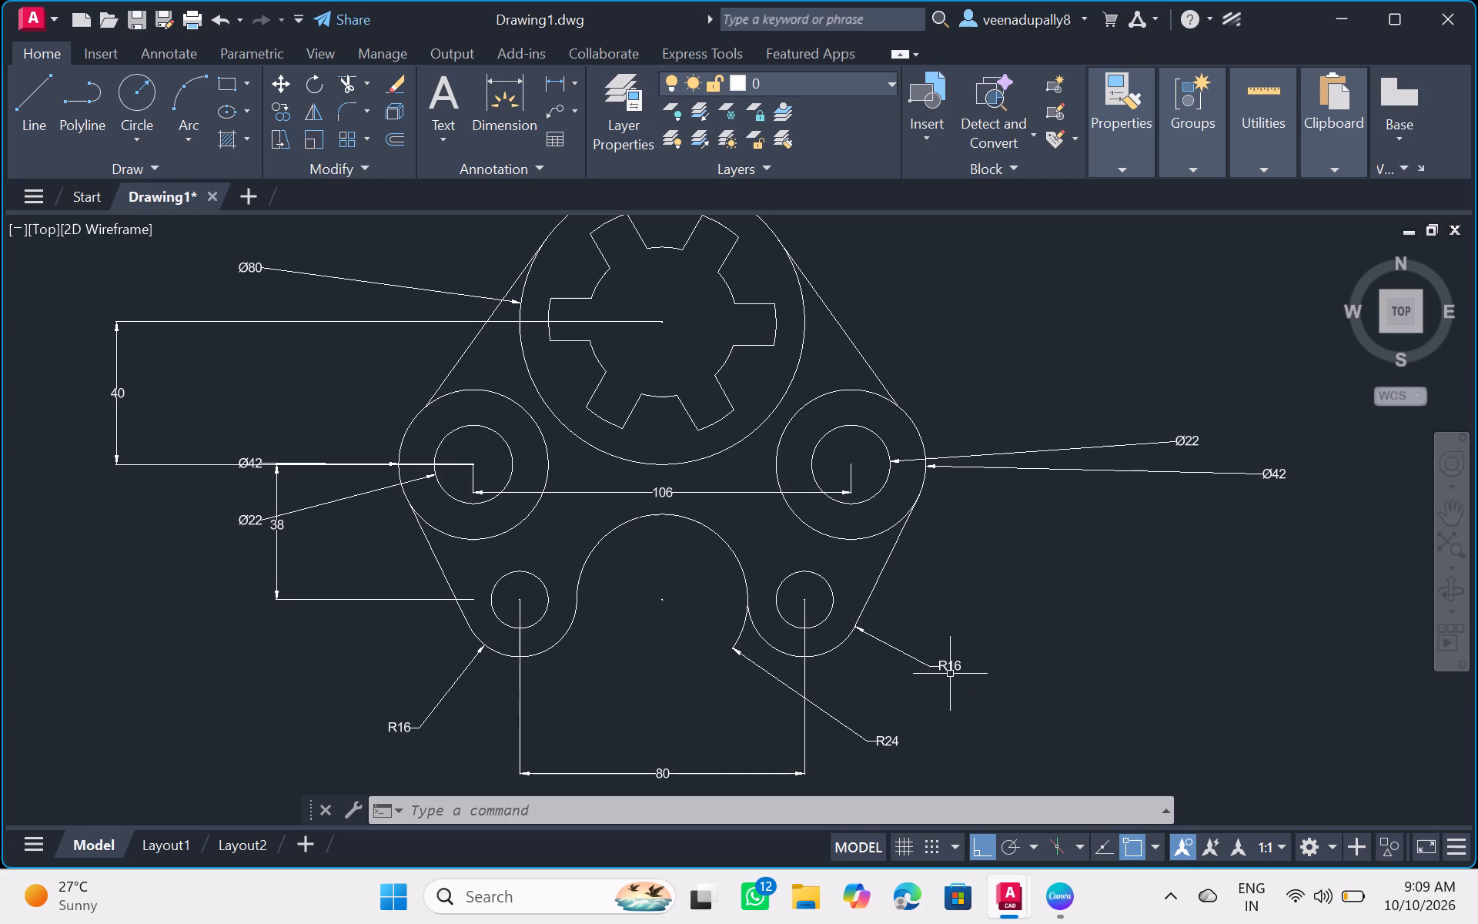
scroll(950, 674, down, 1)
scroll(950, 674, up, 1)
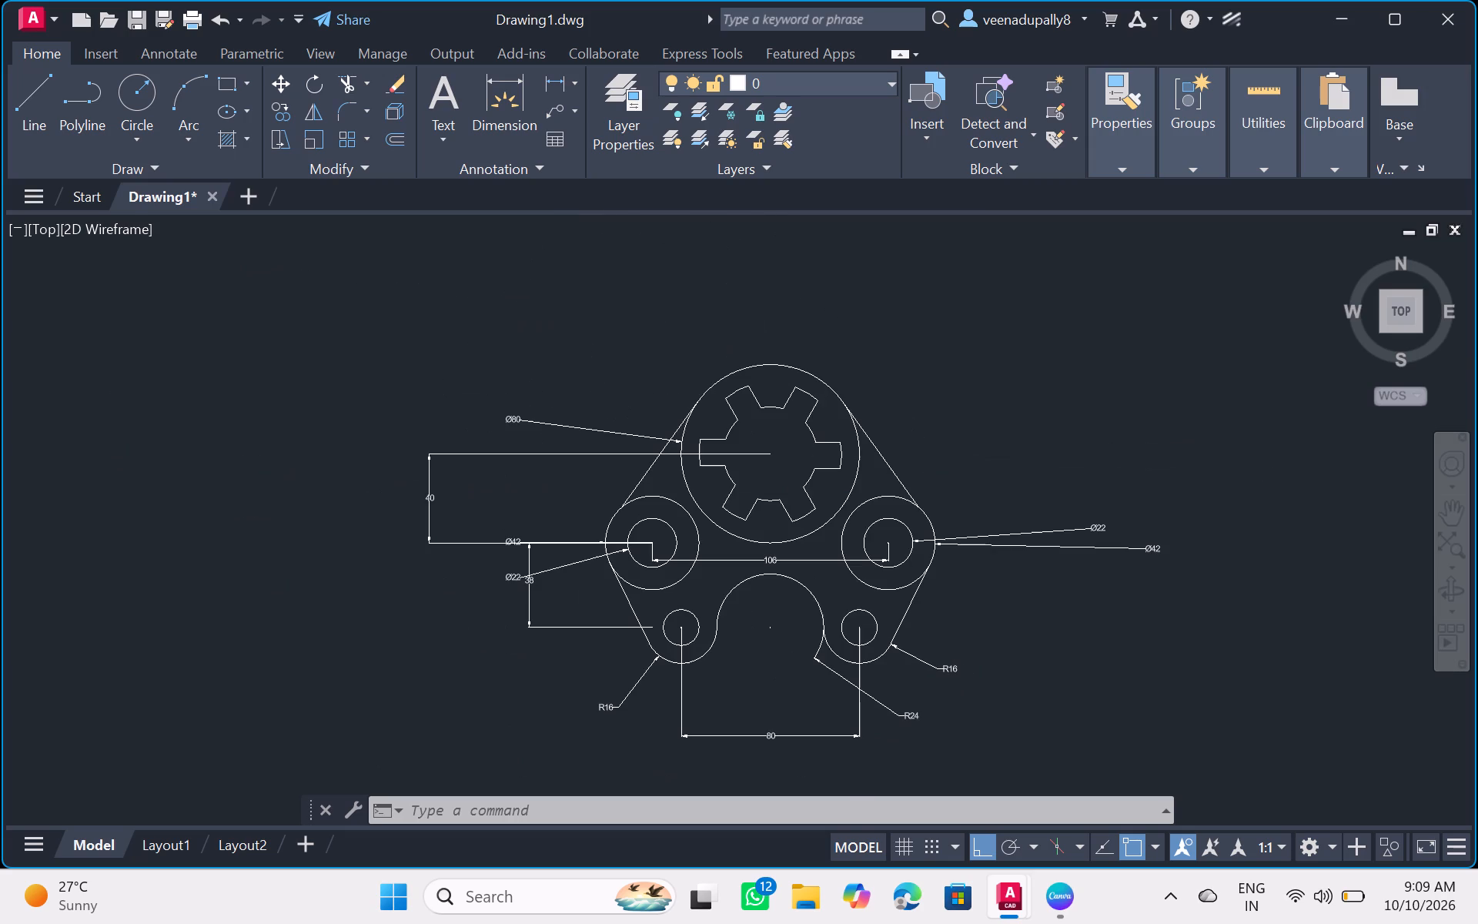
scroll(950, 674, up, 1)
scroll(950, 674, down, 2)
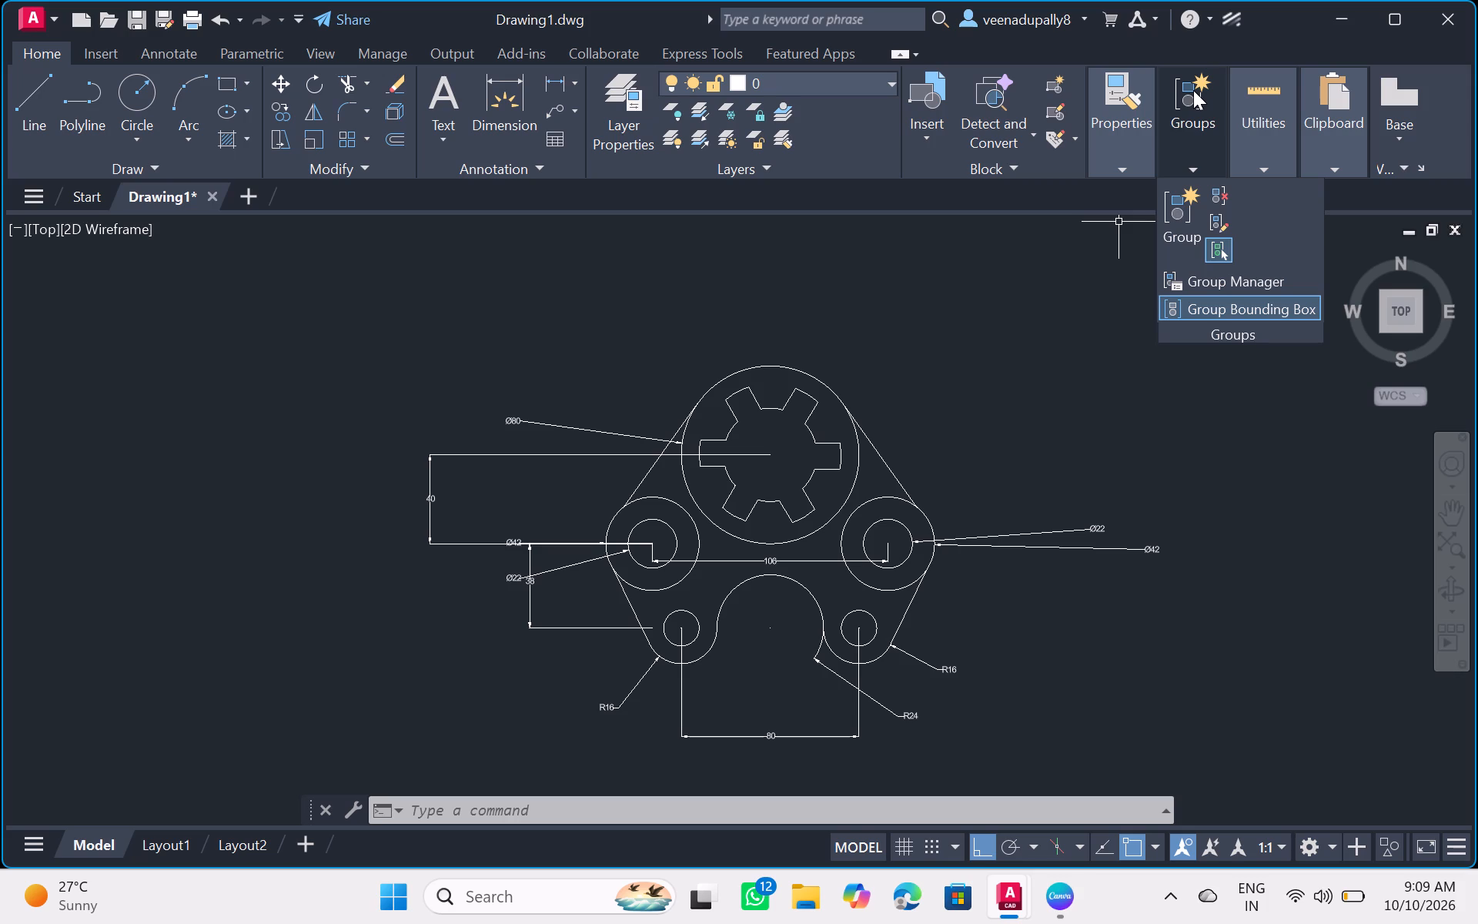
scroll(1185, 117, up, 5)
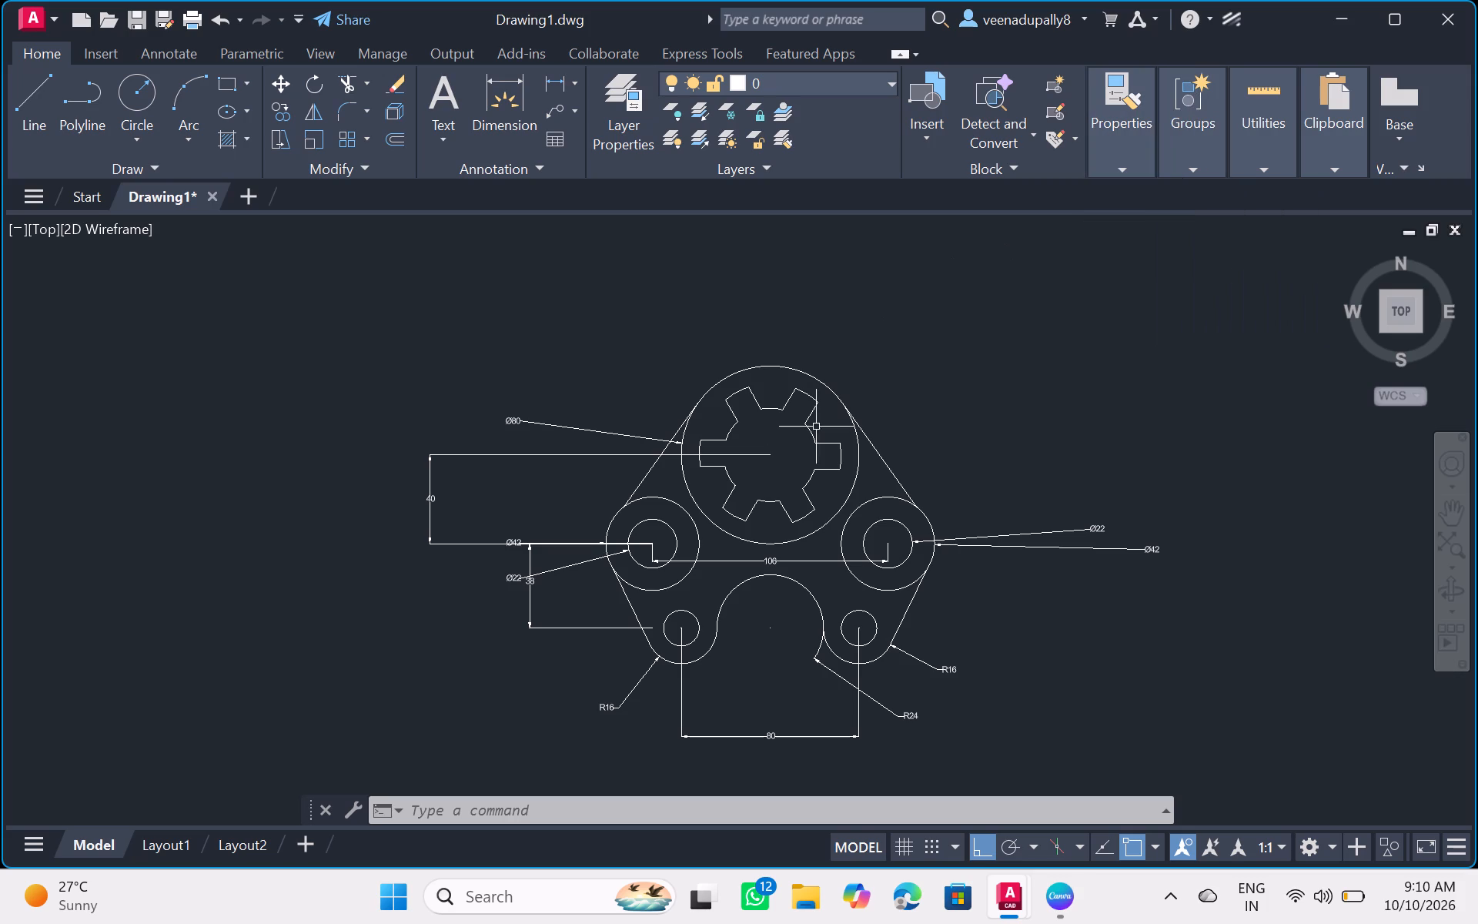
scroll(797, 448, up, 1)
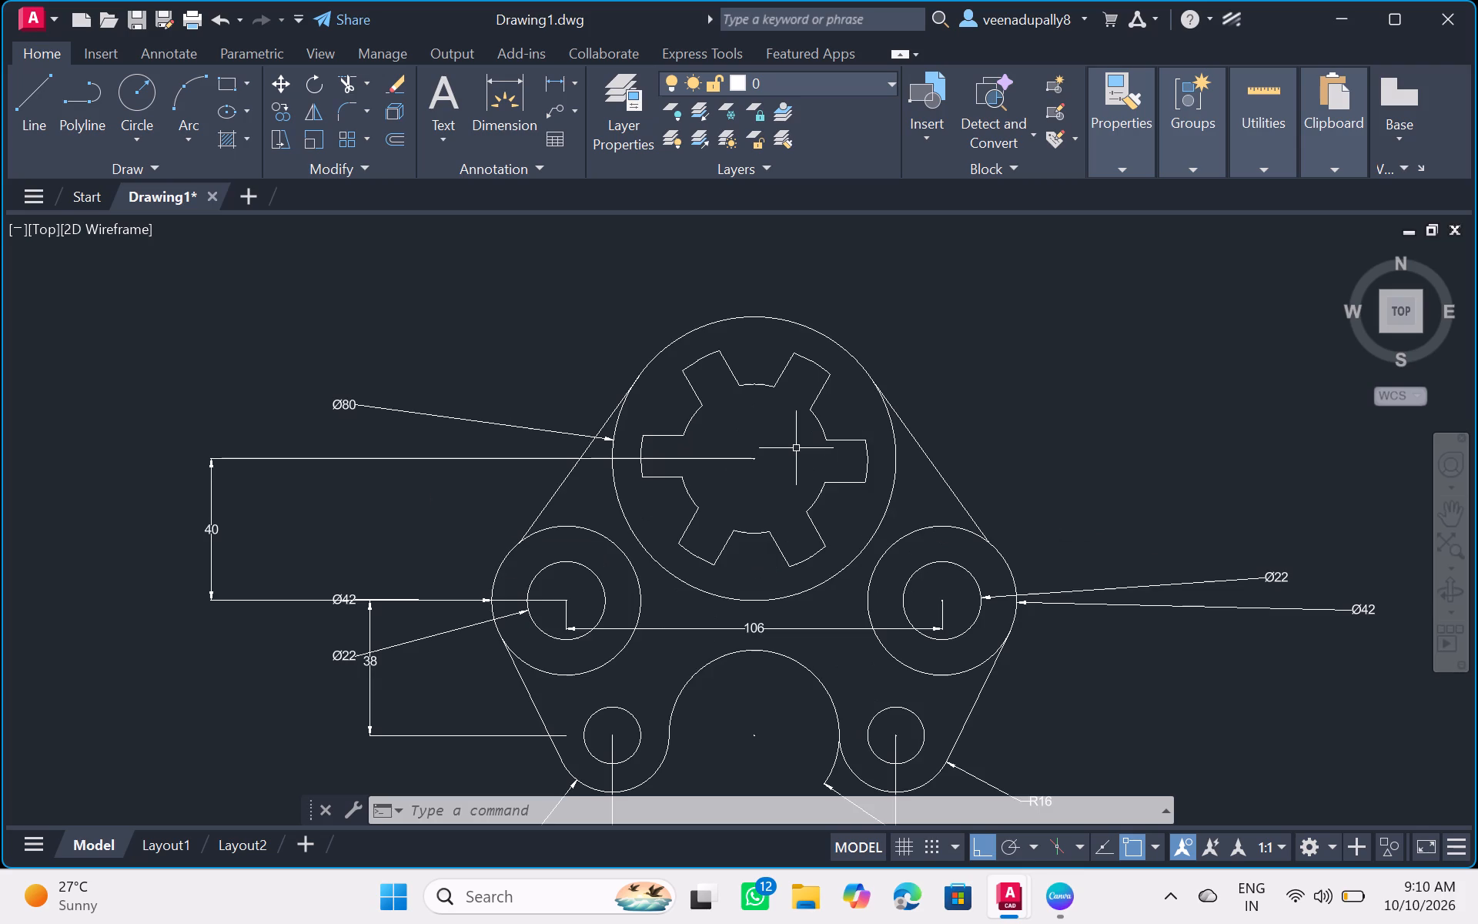
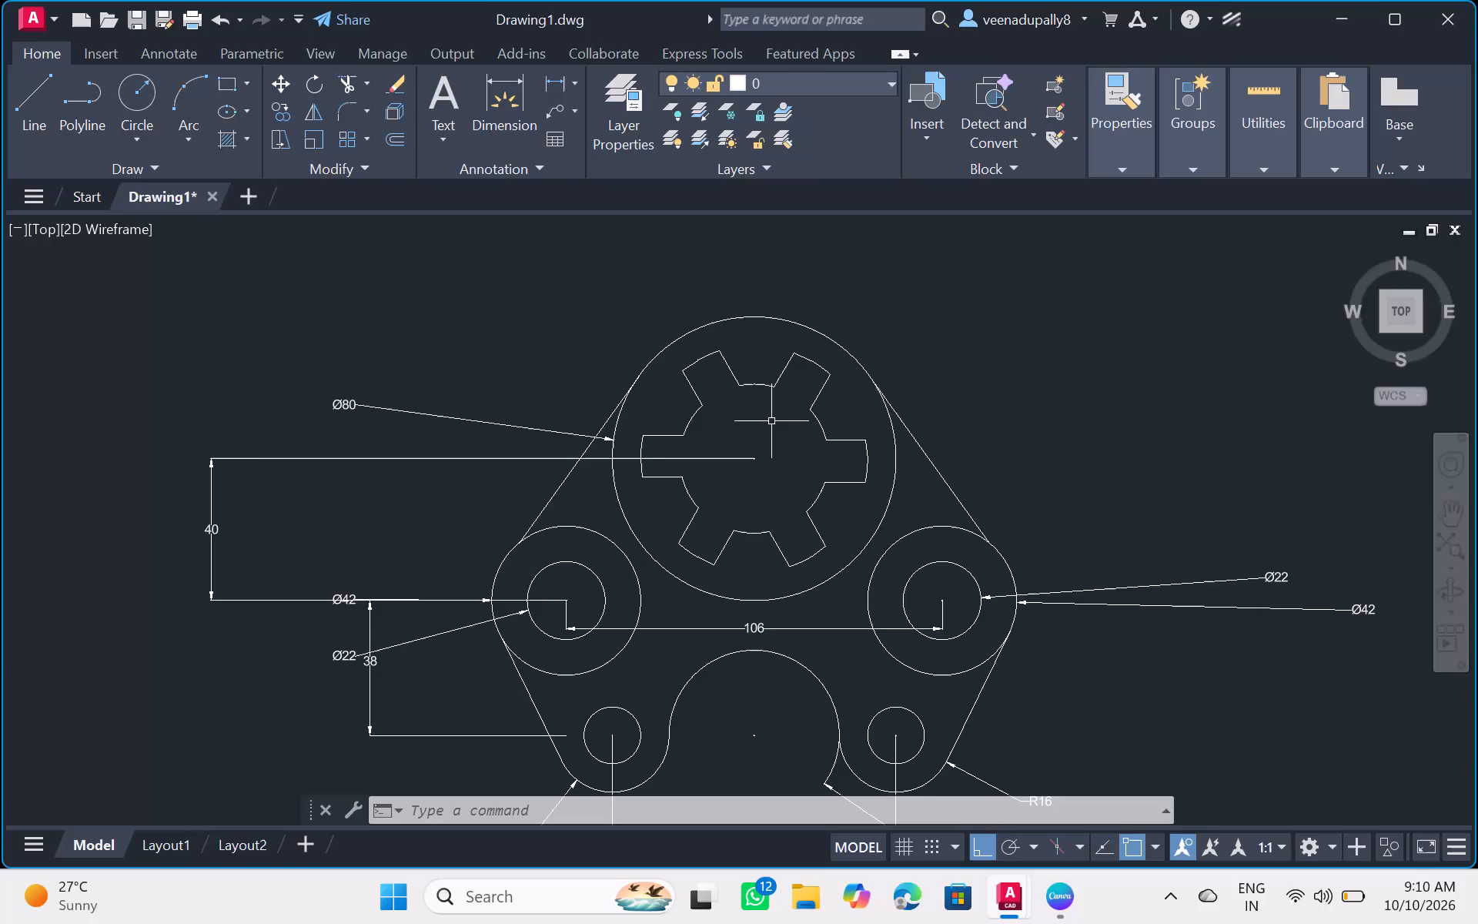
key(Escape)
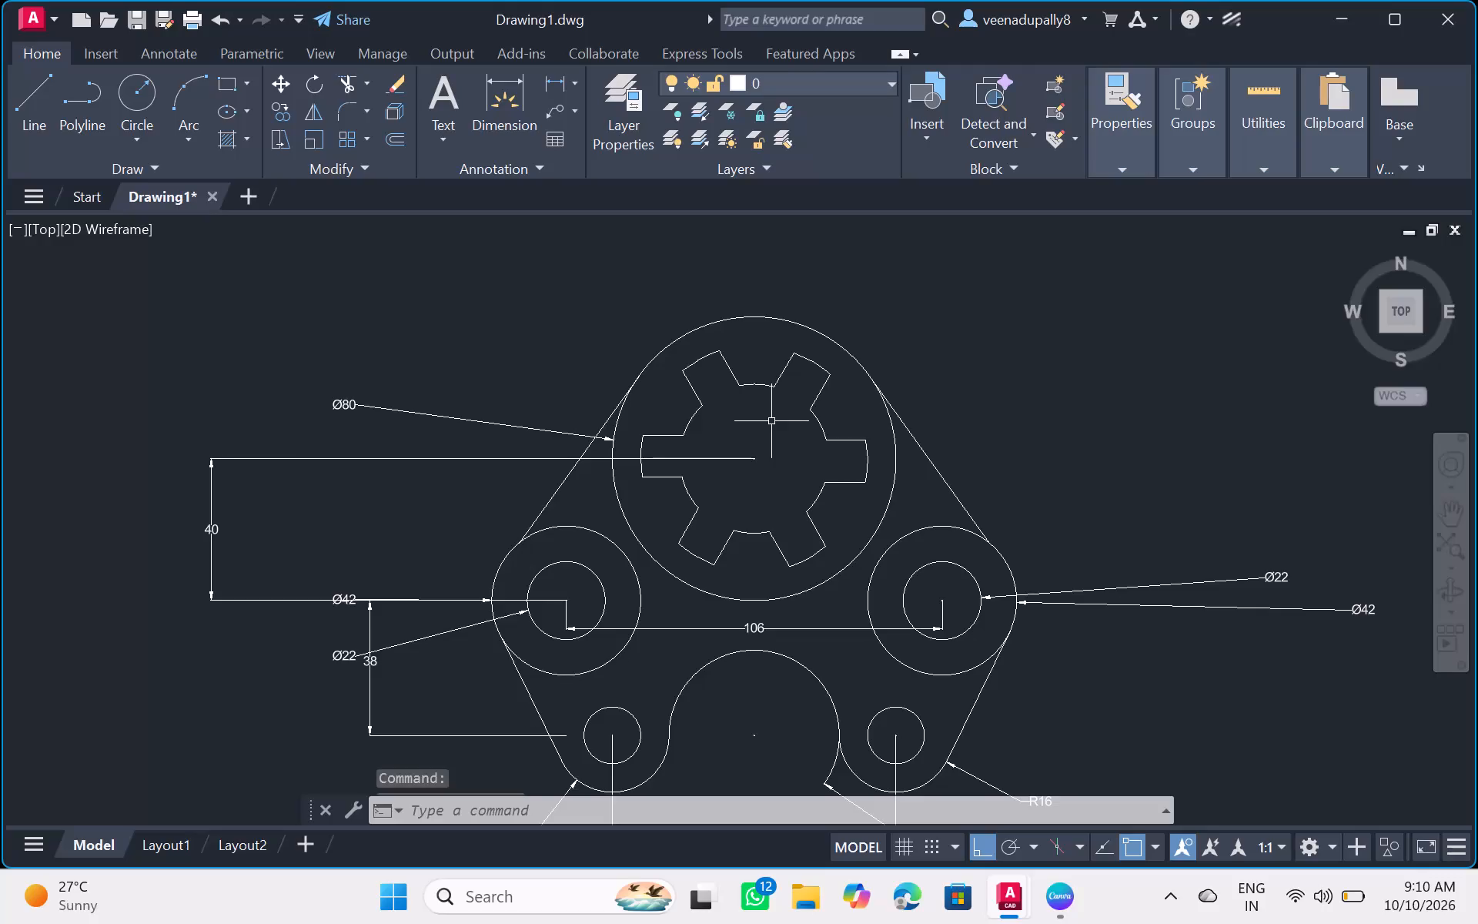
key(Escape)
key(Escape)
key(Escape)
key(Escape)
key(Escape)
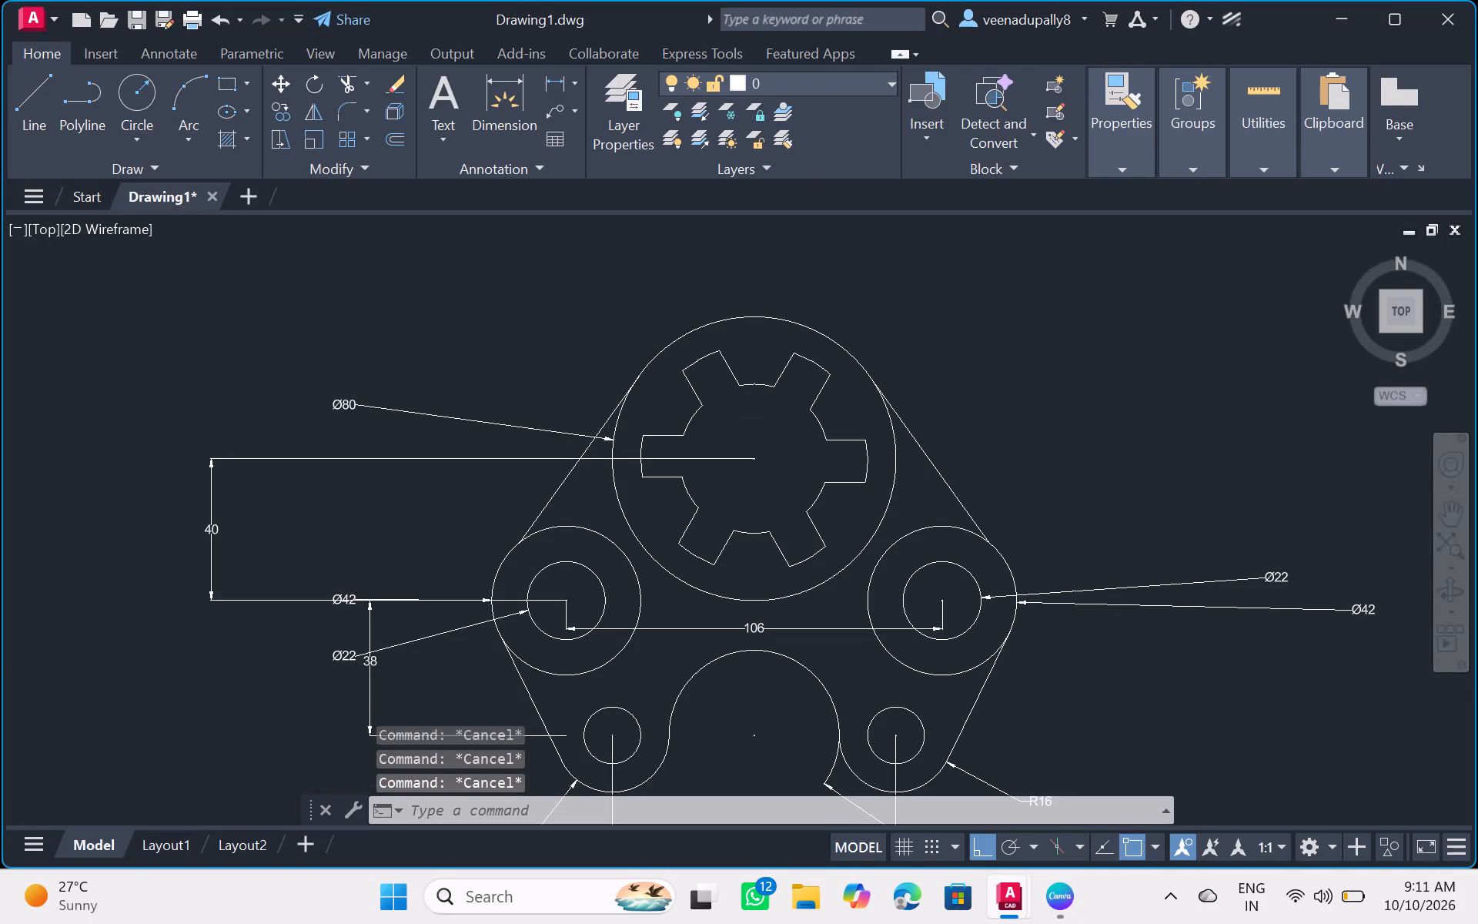
Add a diameter dimension to the slotted cutout's inner arc between its upper-left notches, placing the text outside the large circle at upper left.
click(652, 808)
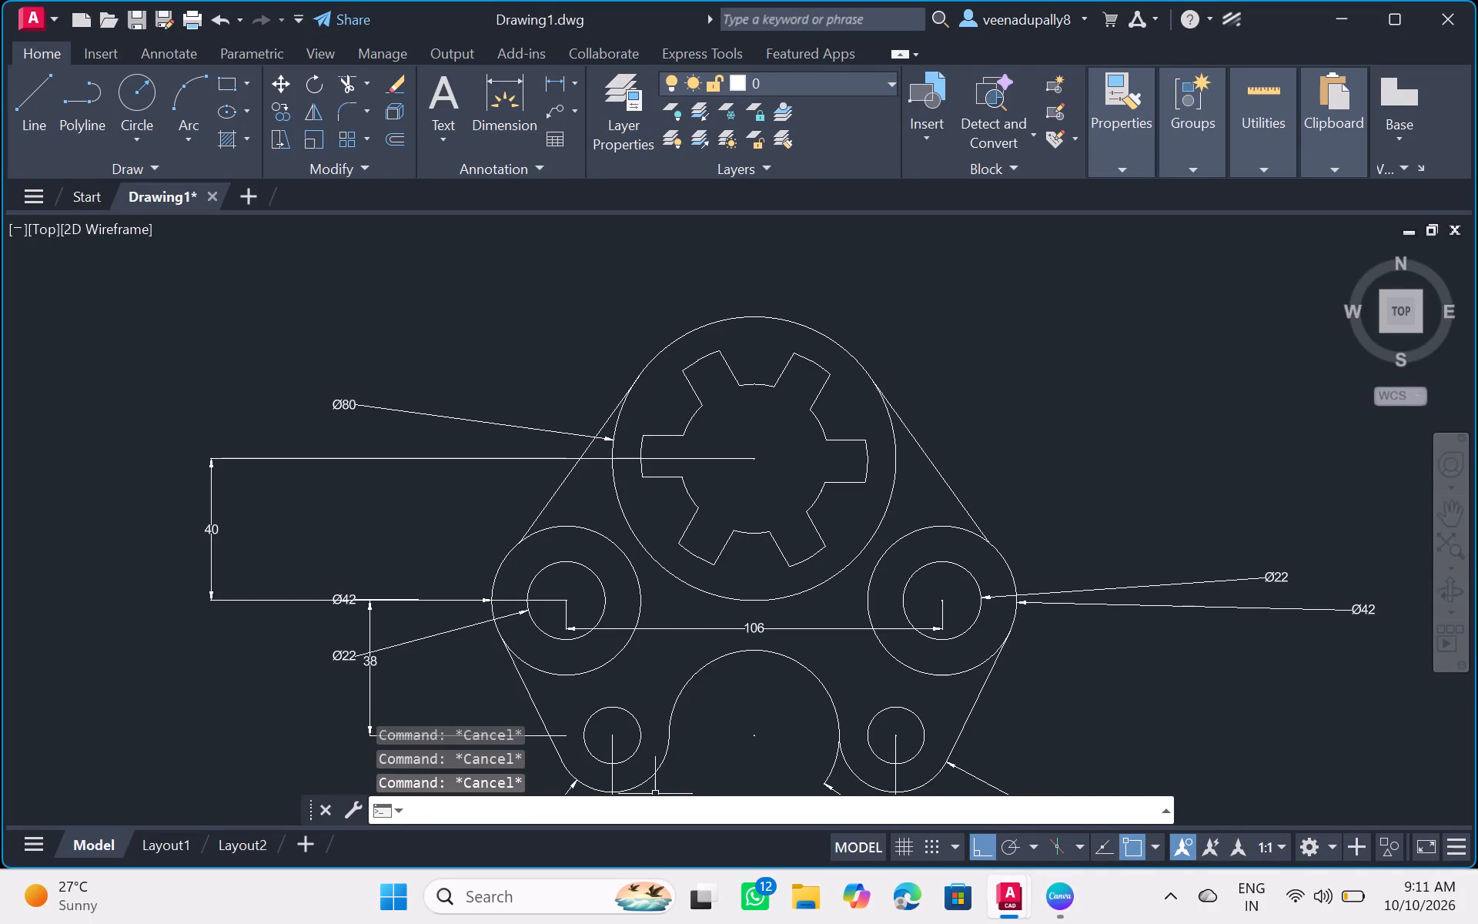
text(dim)
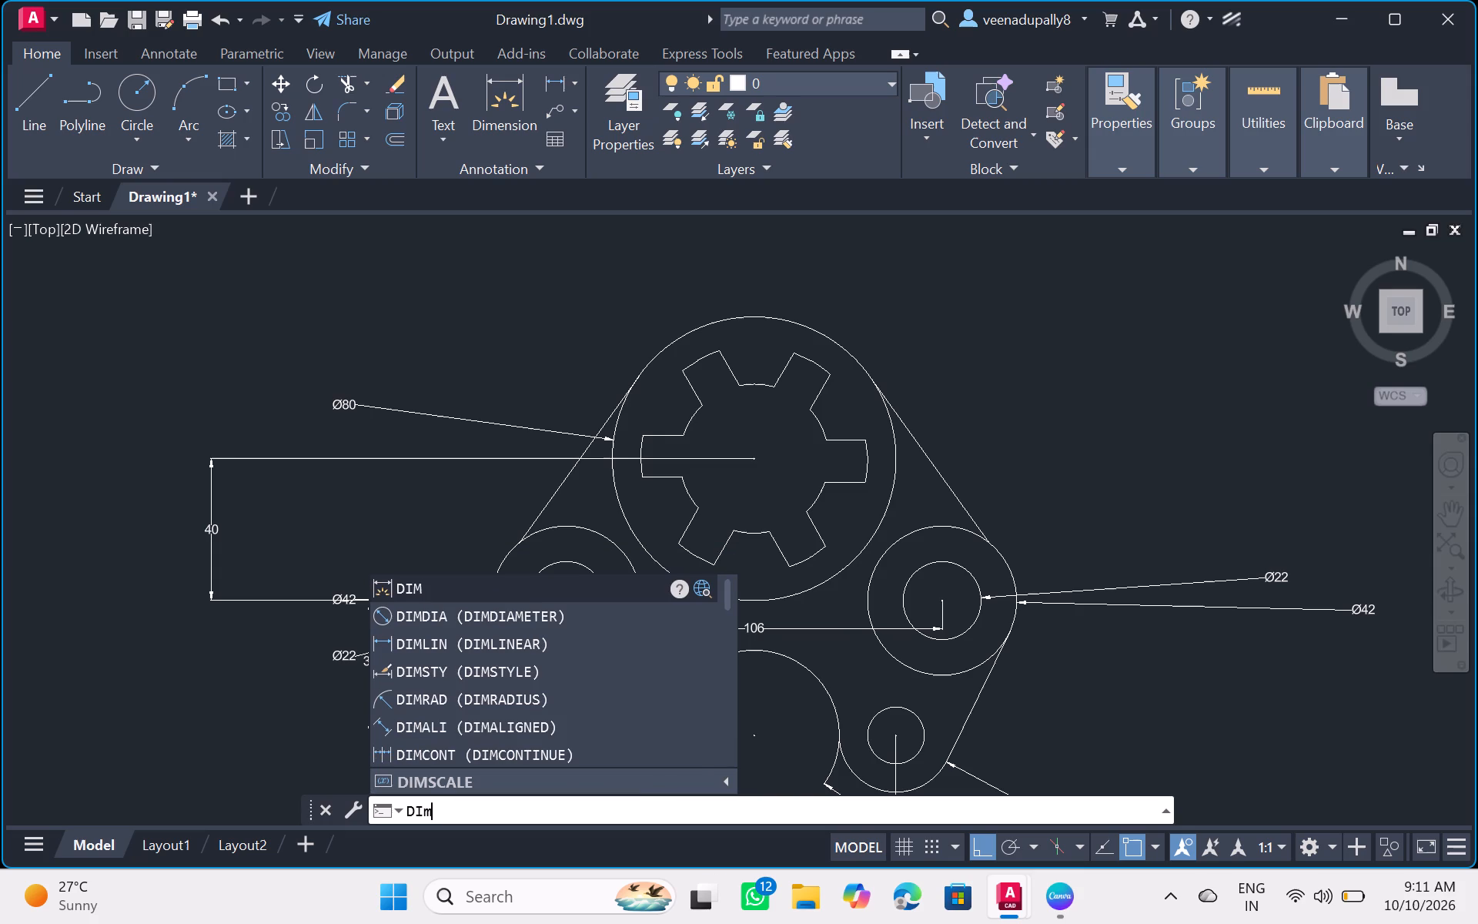
click(567, 621)
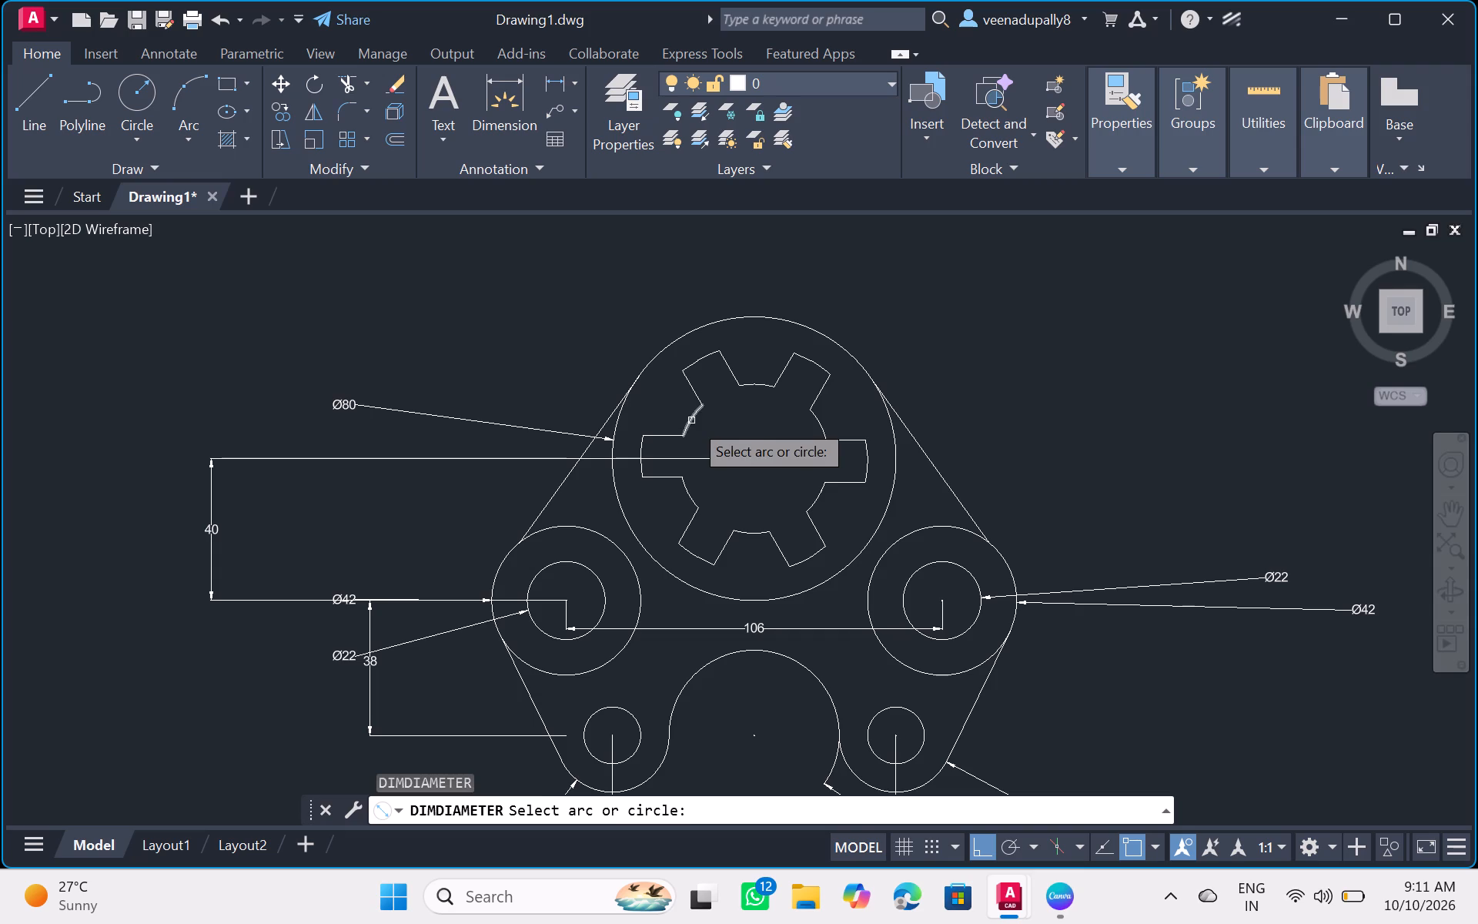
click(691, 420)
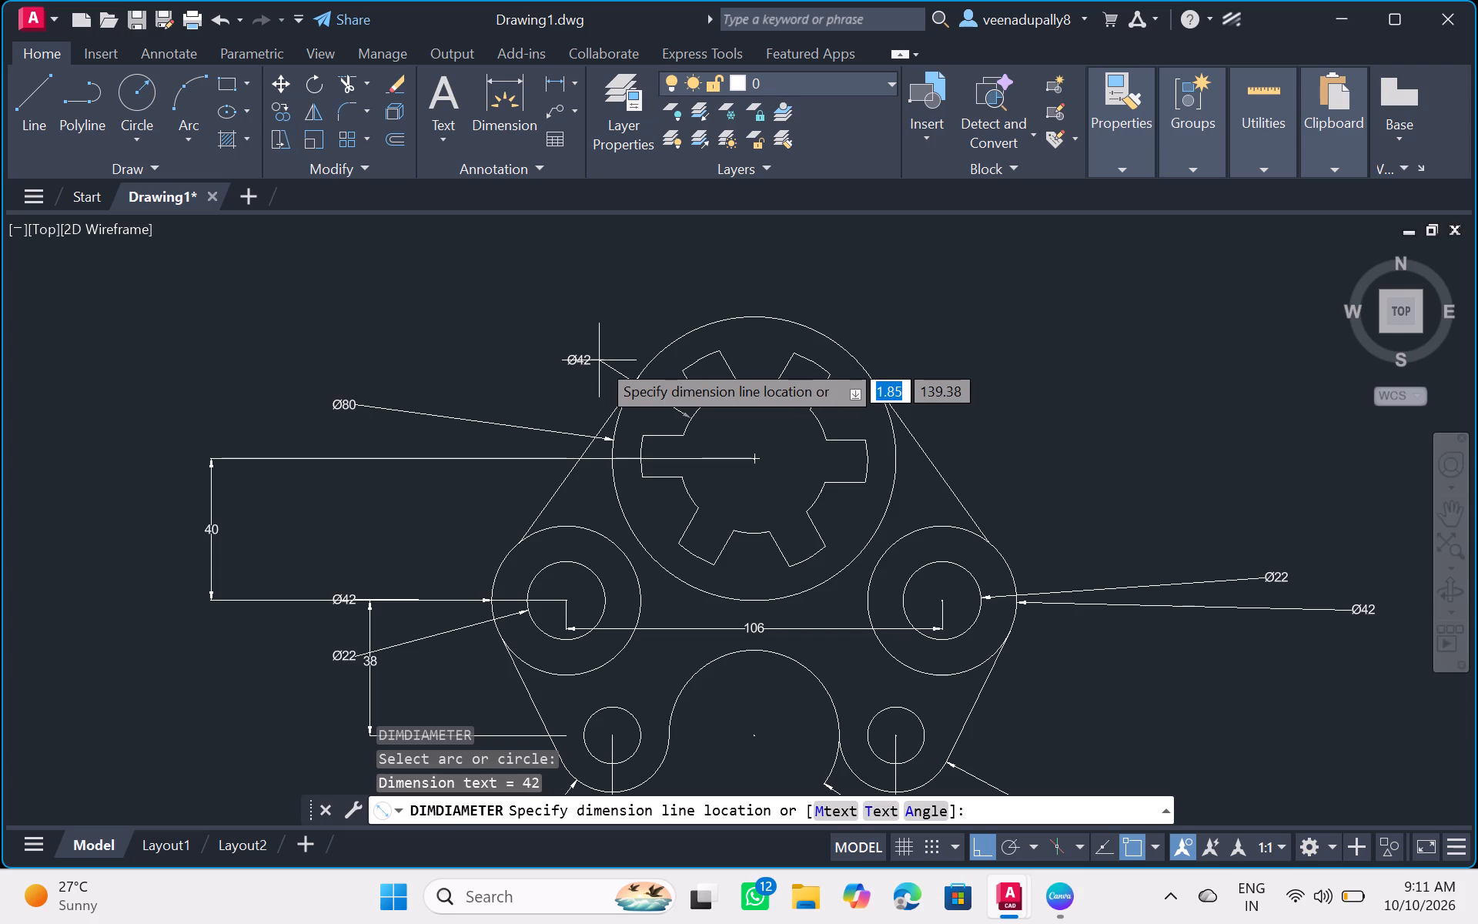
click(599, 360)
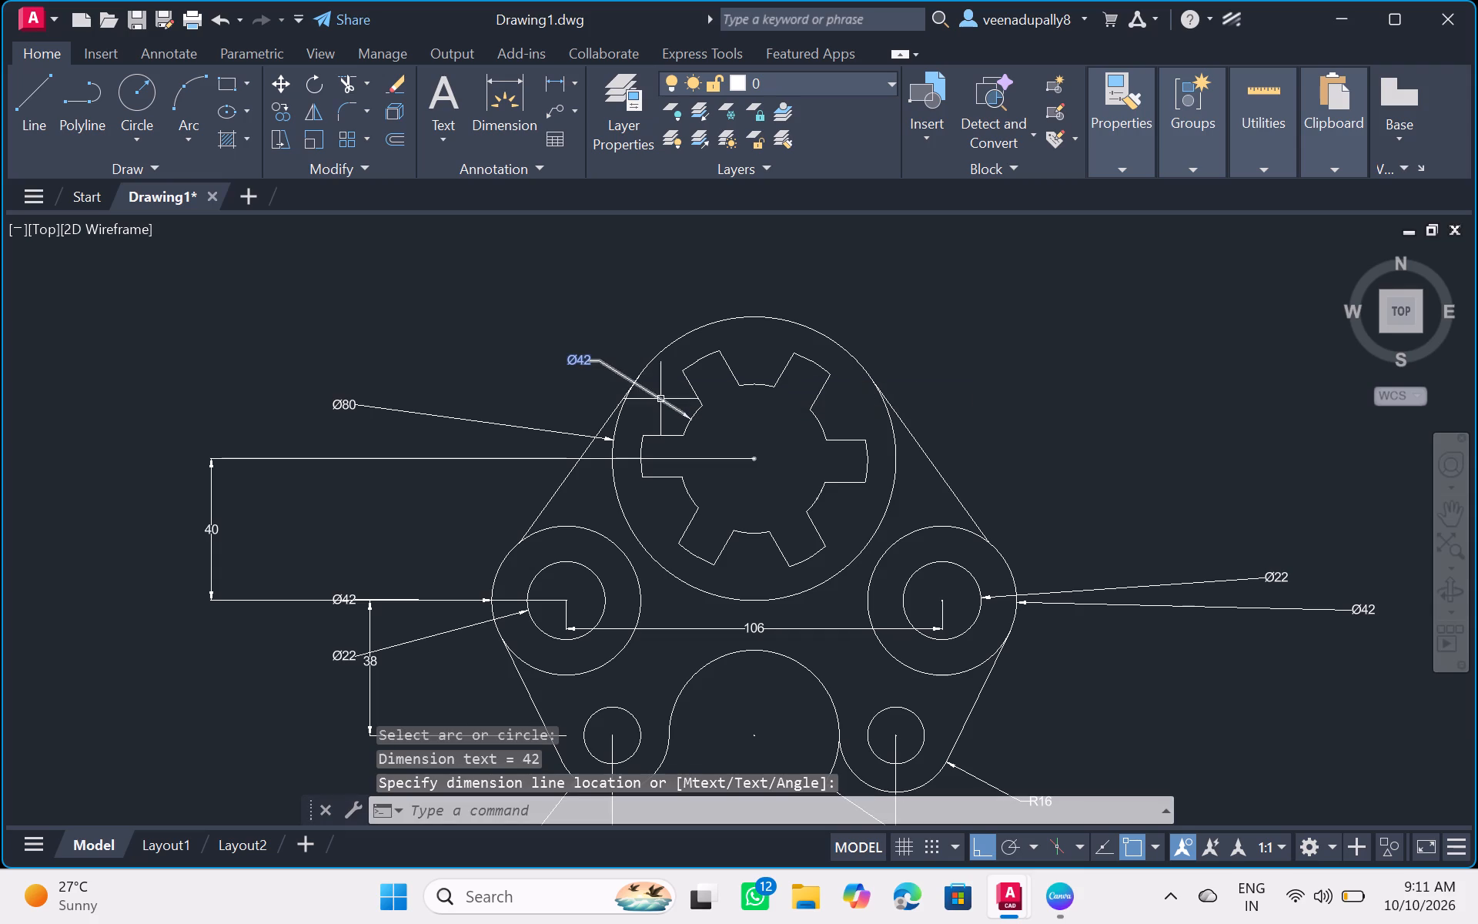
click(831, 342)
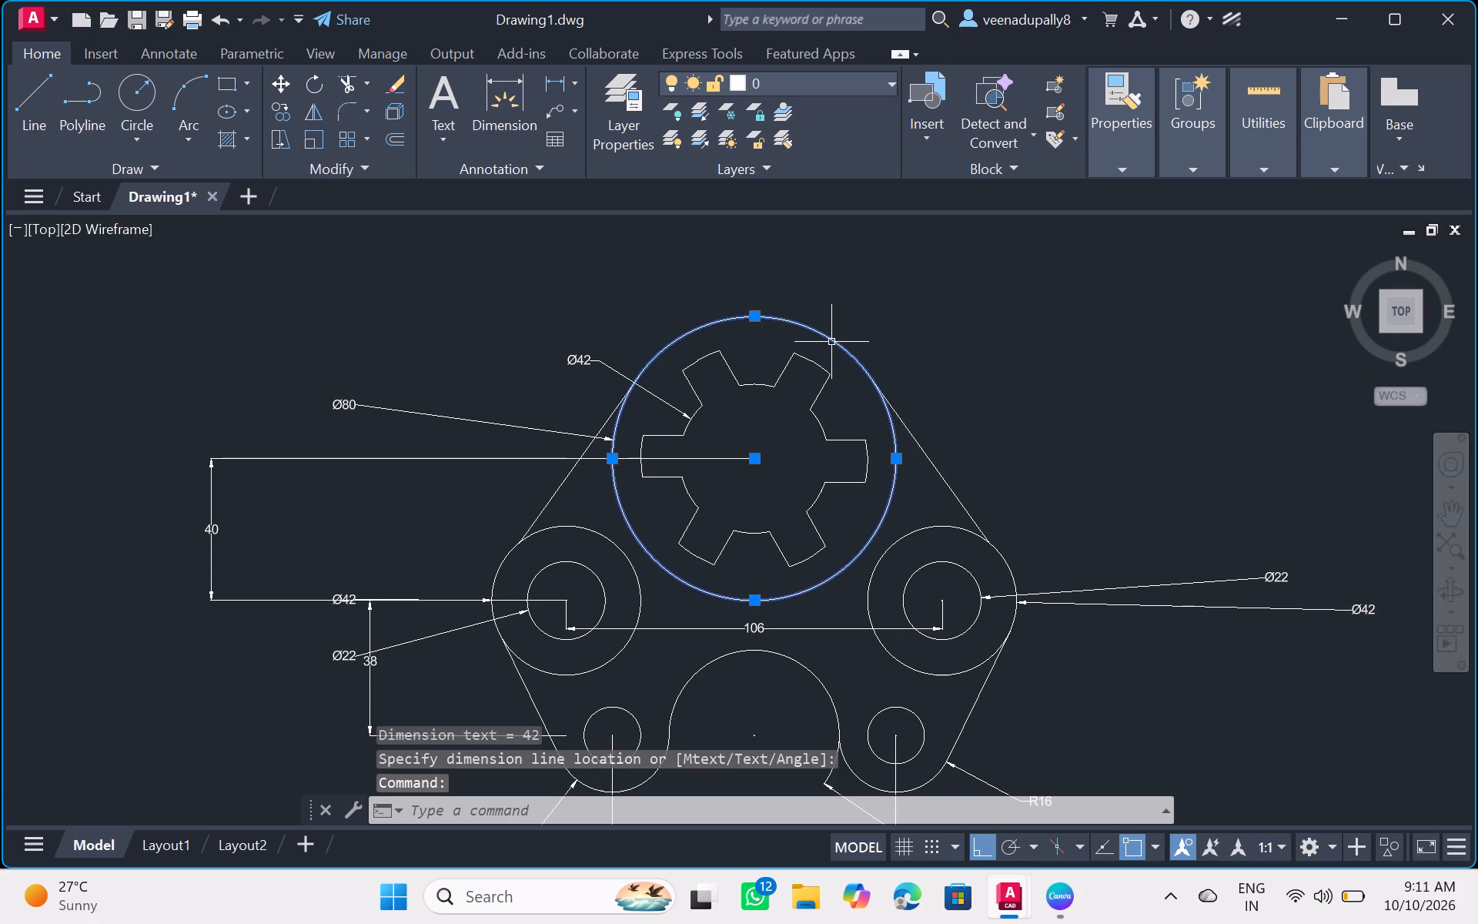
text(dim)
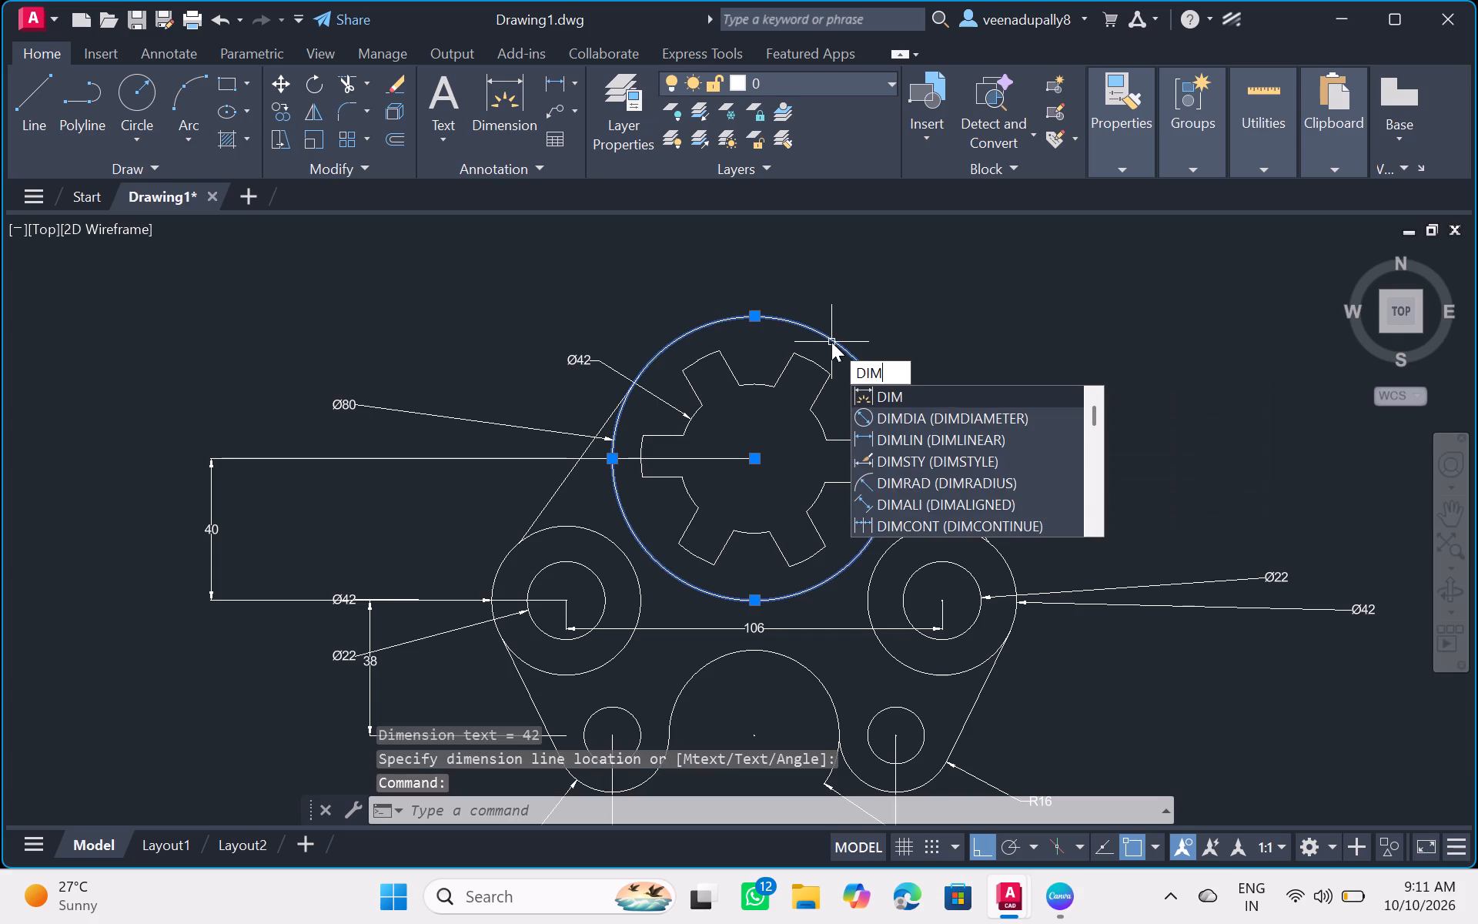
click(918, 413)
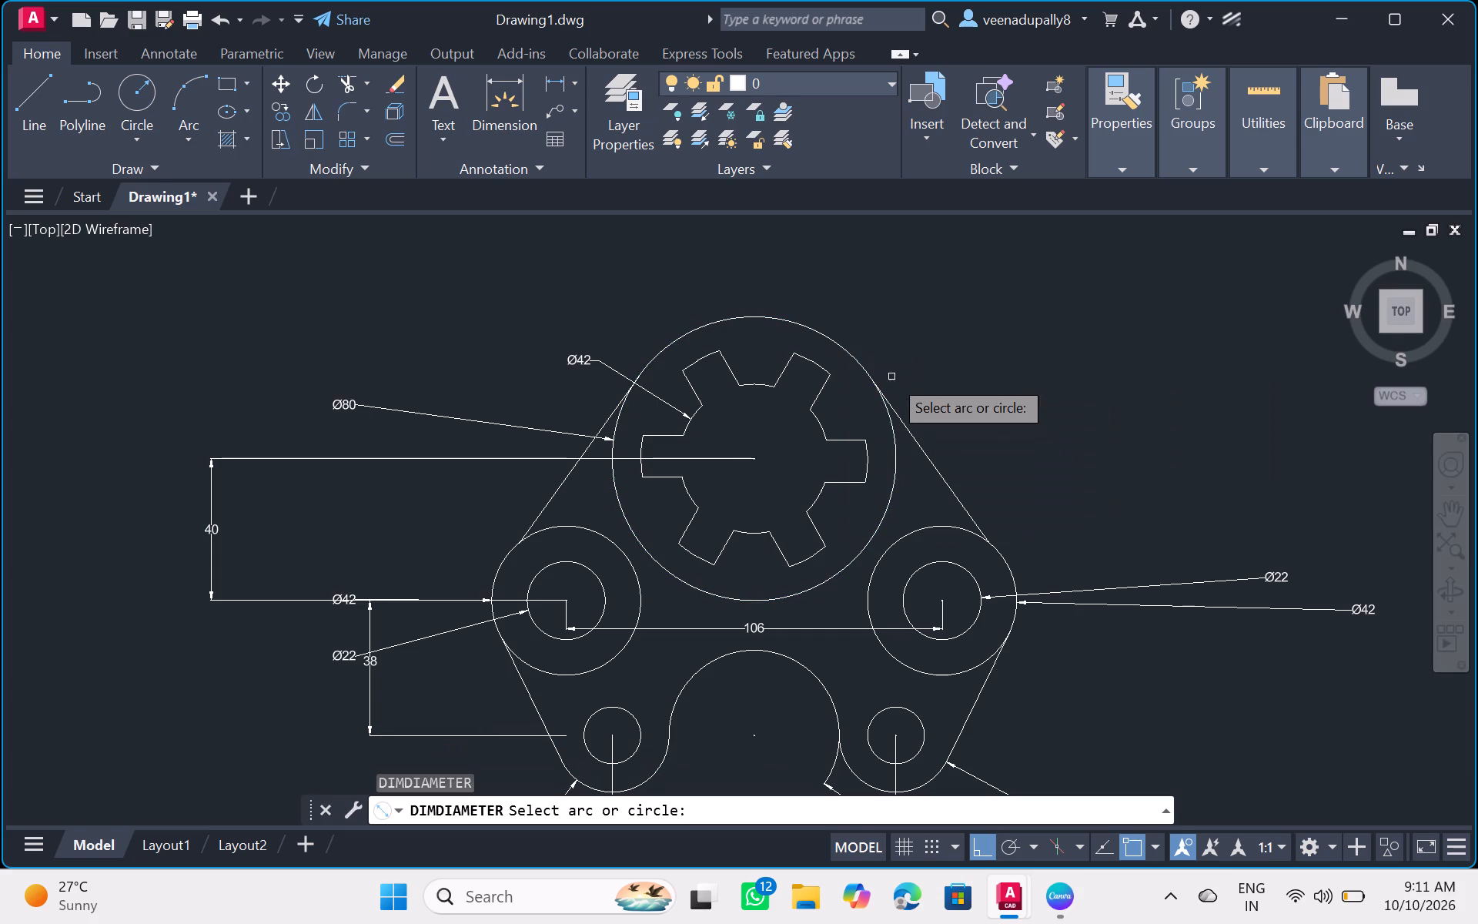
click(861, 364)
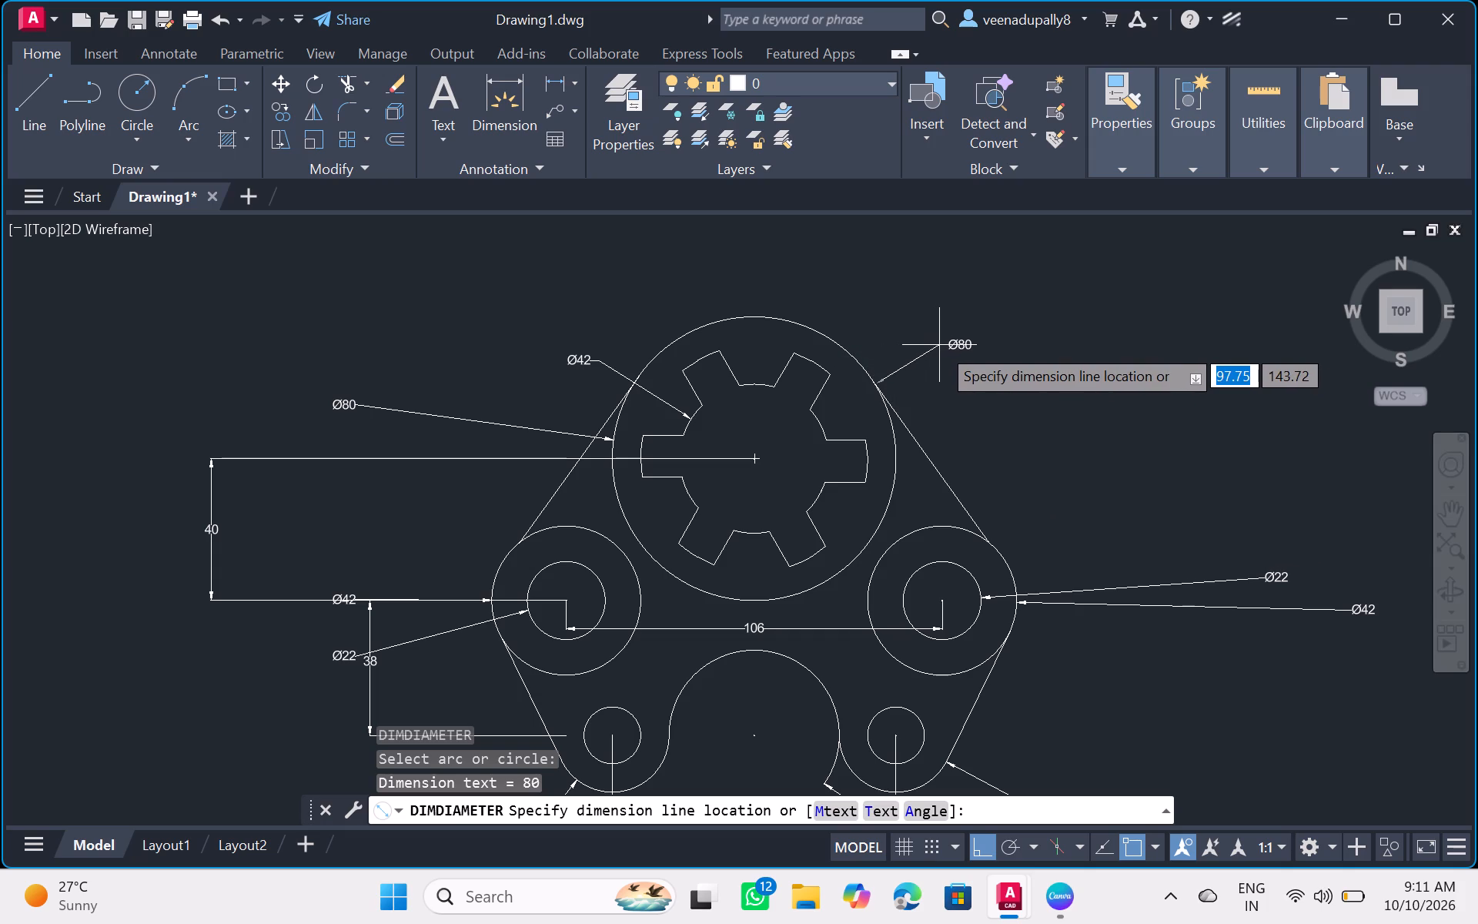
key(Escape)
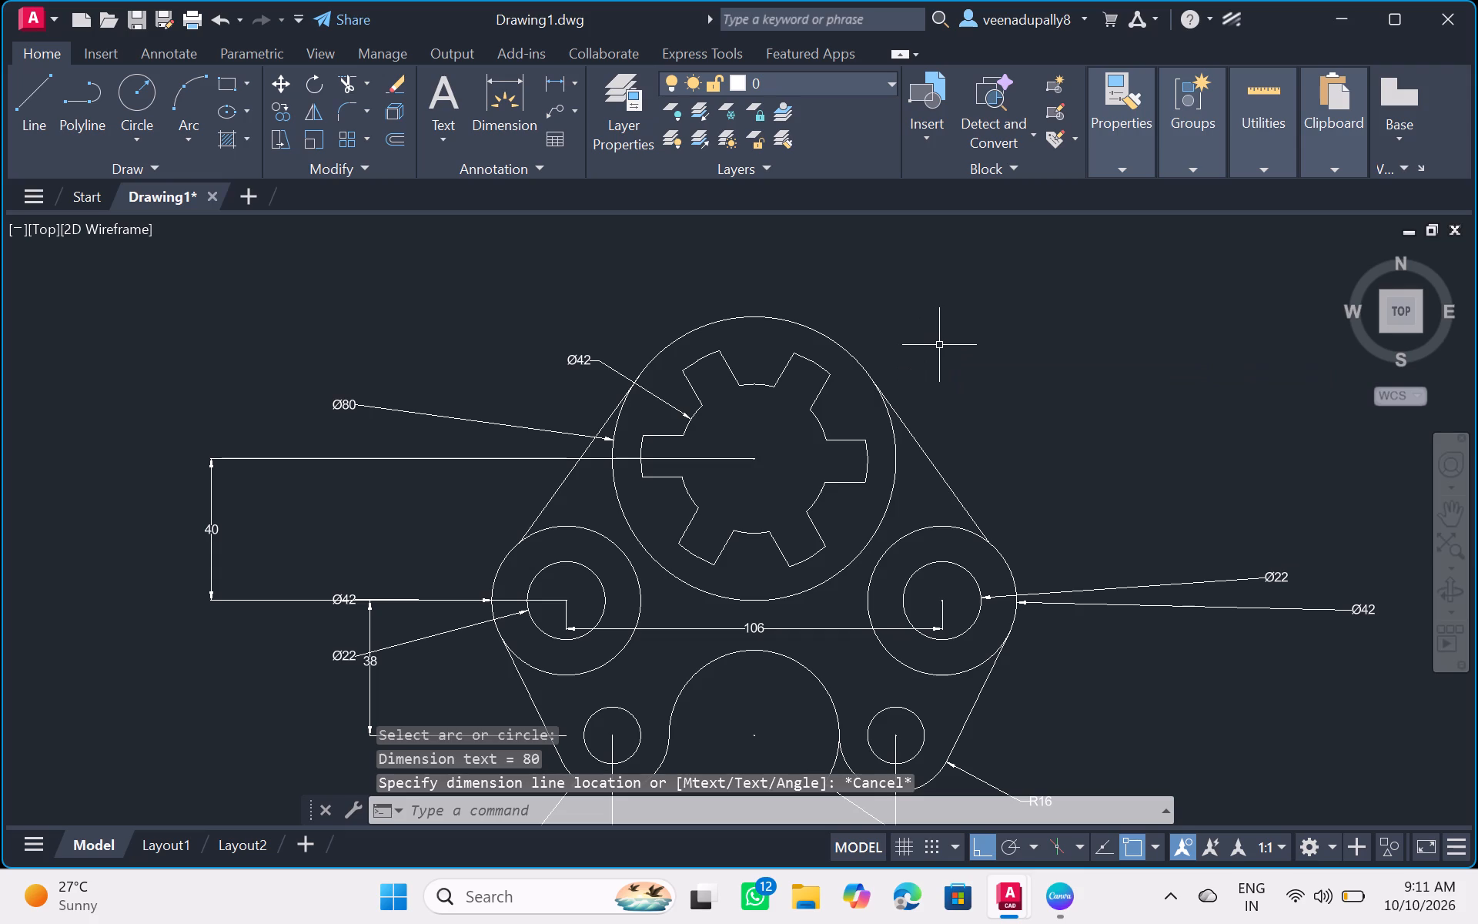
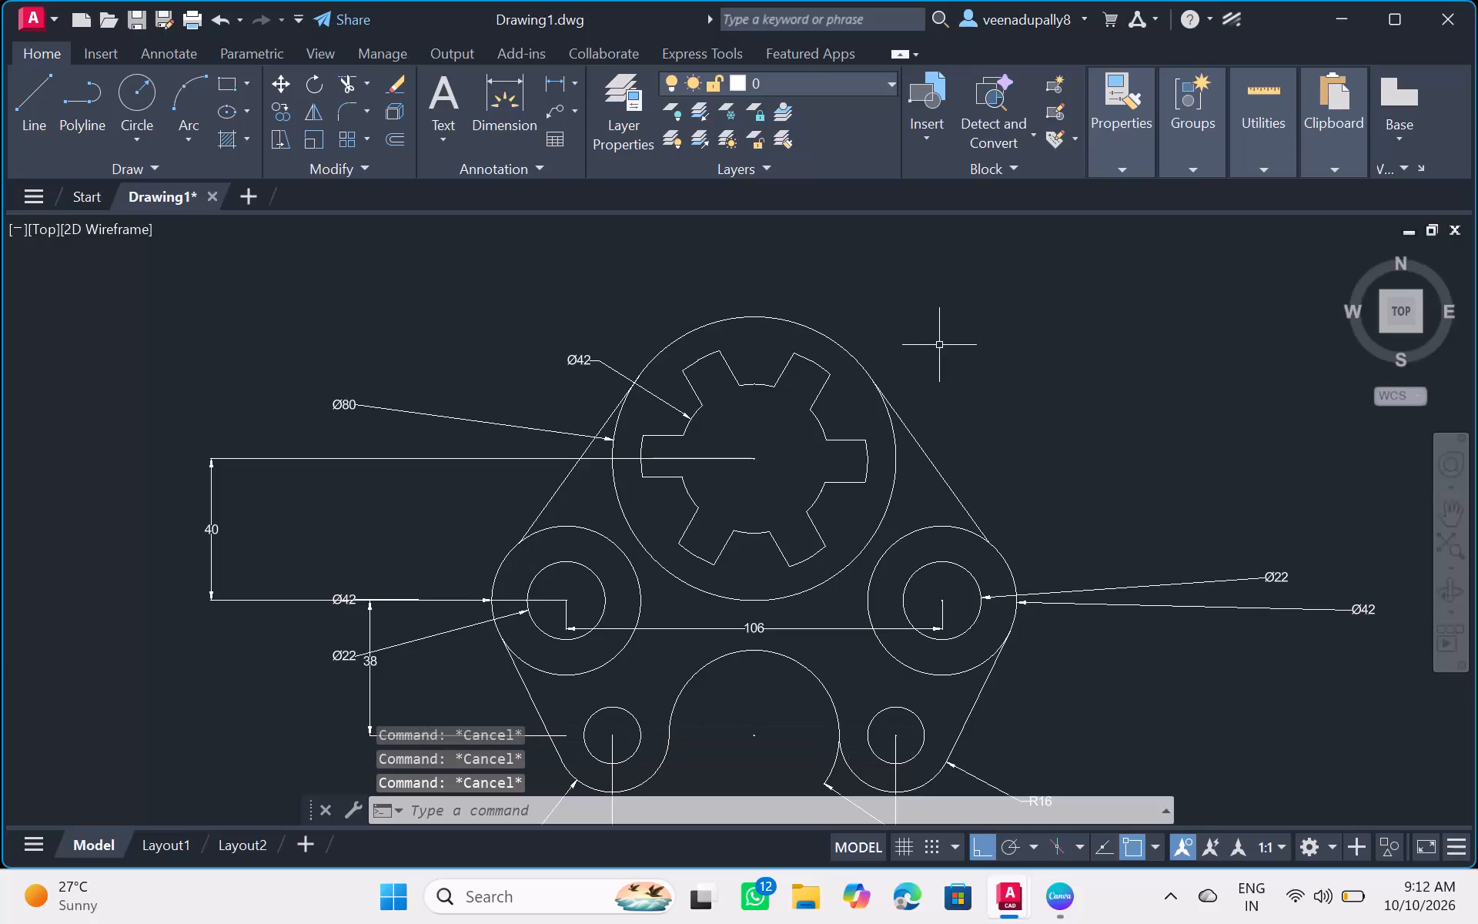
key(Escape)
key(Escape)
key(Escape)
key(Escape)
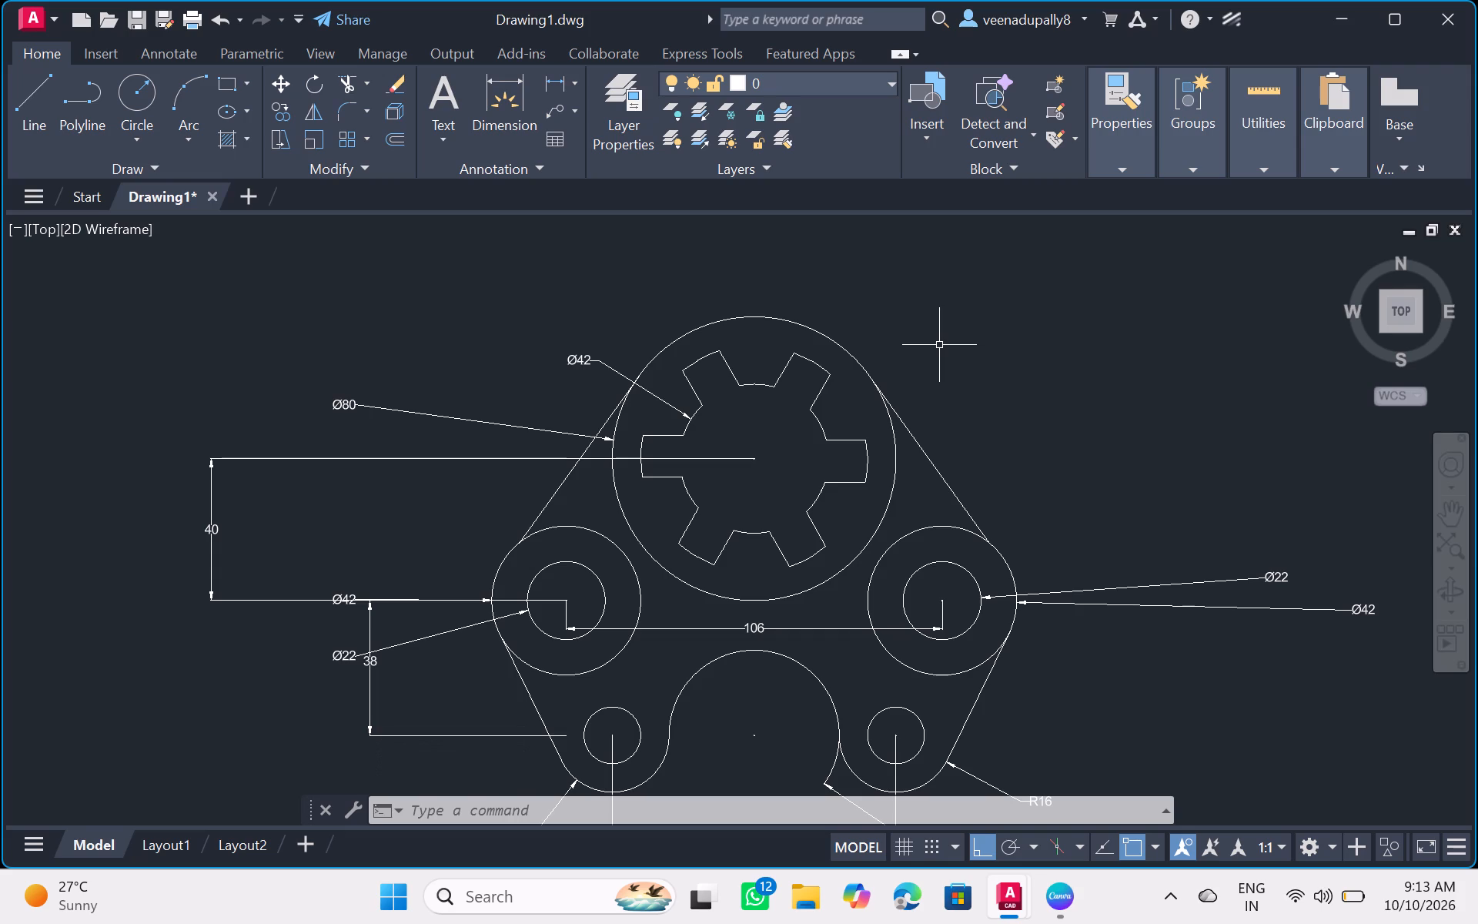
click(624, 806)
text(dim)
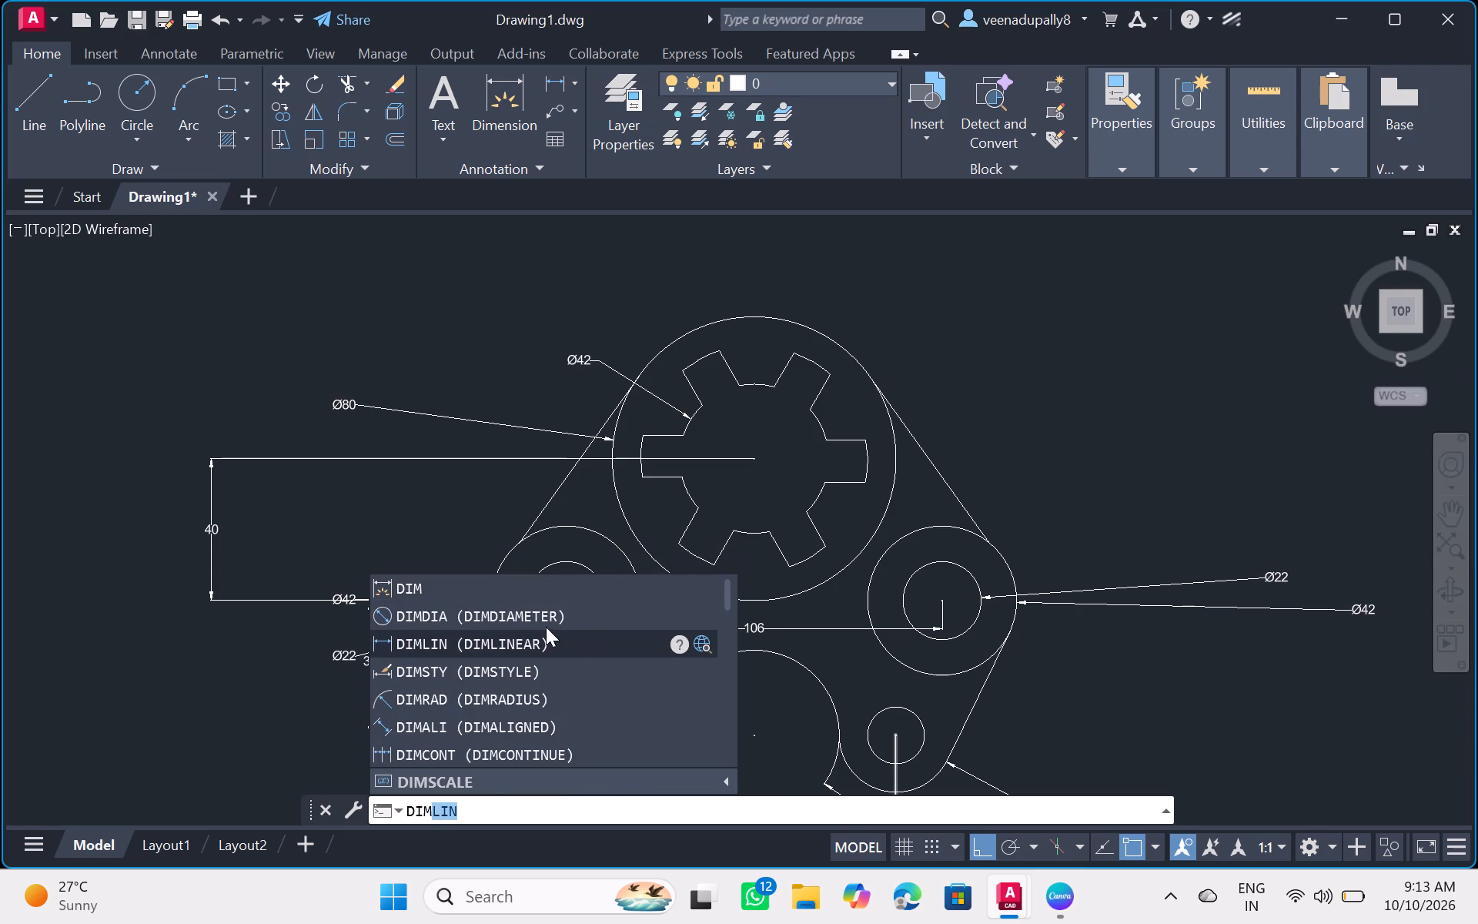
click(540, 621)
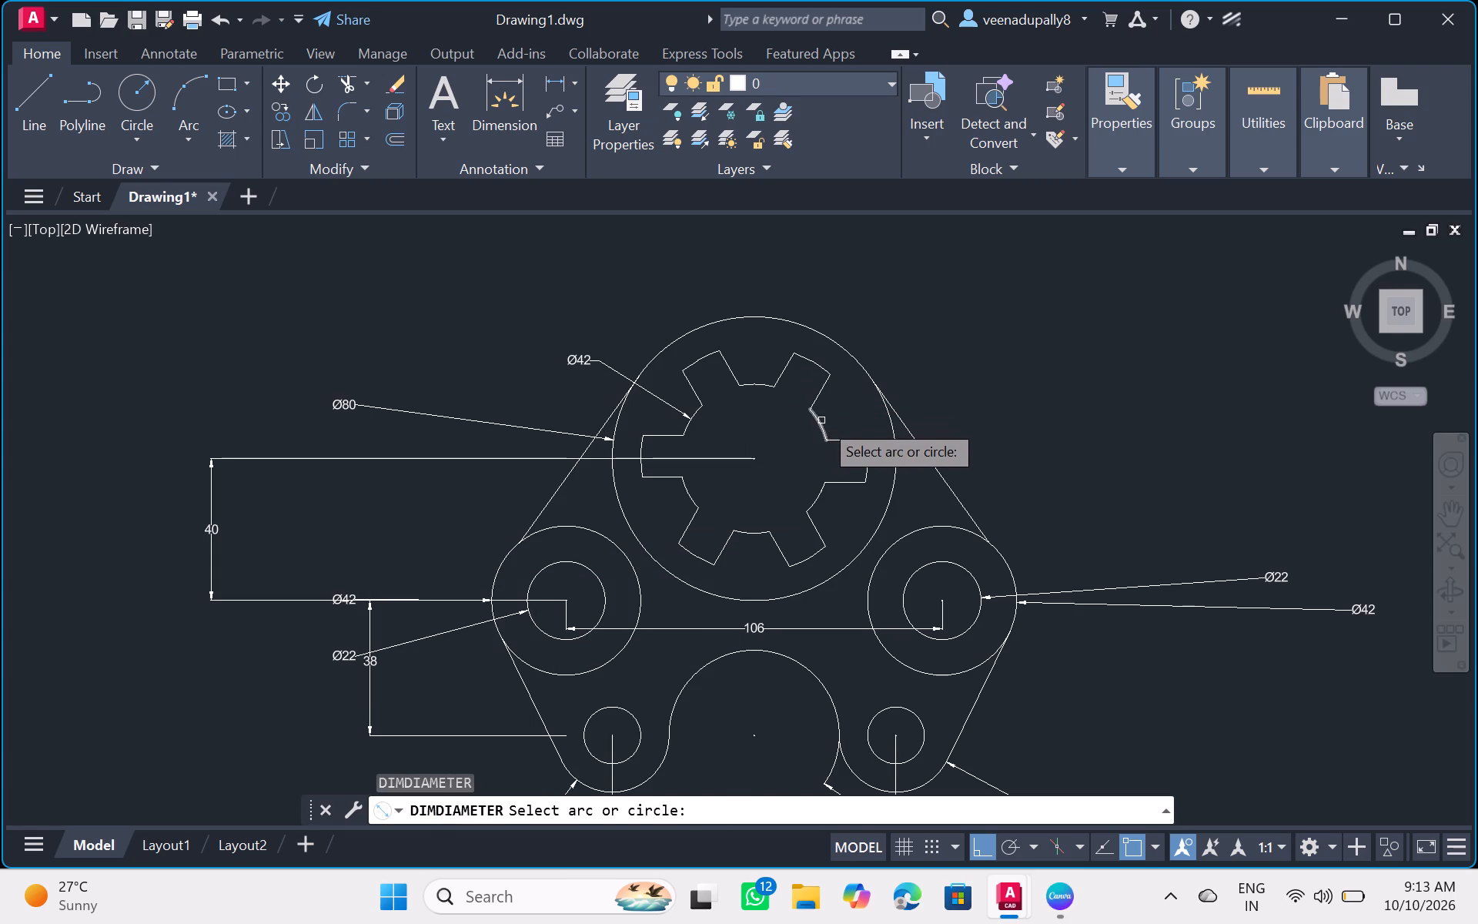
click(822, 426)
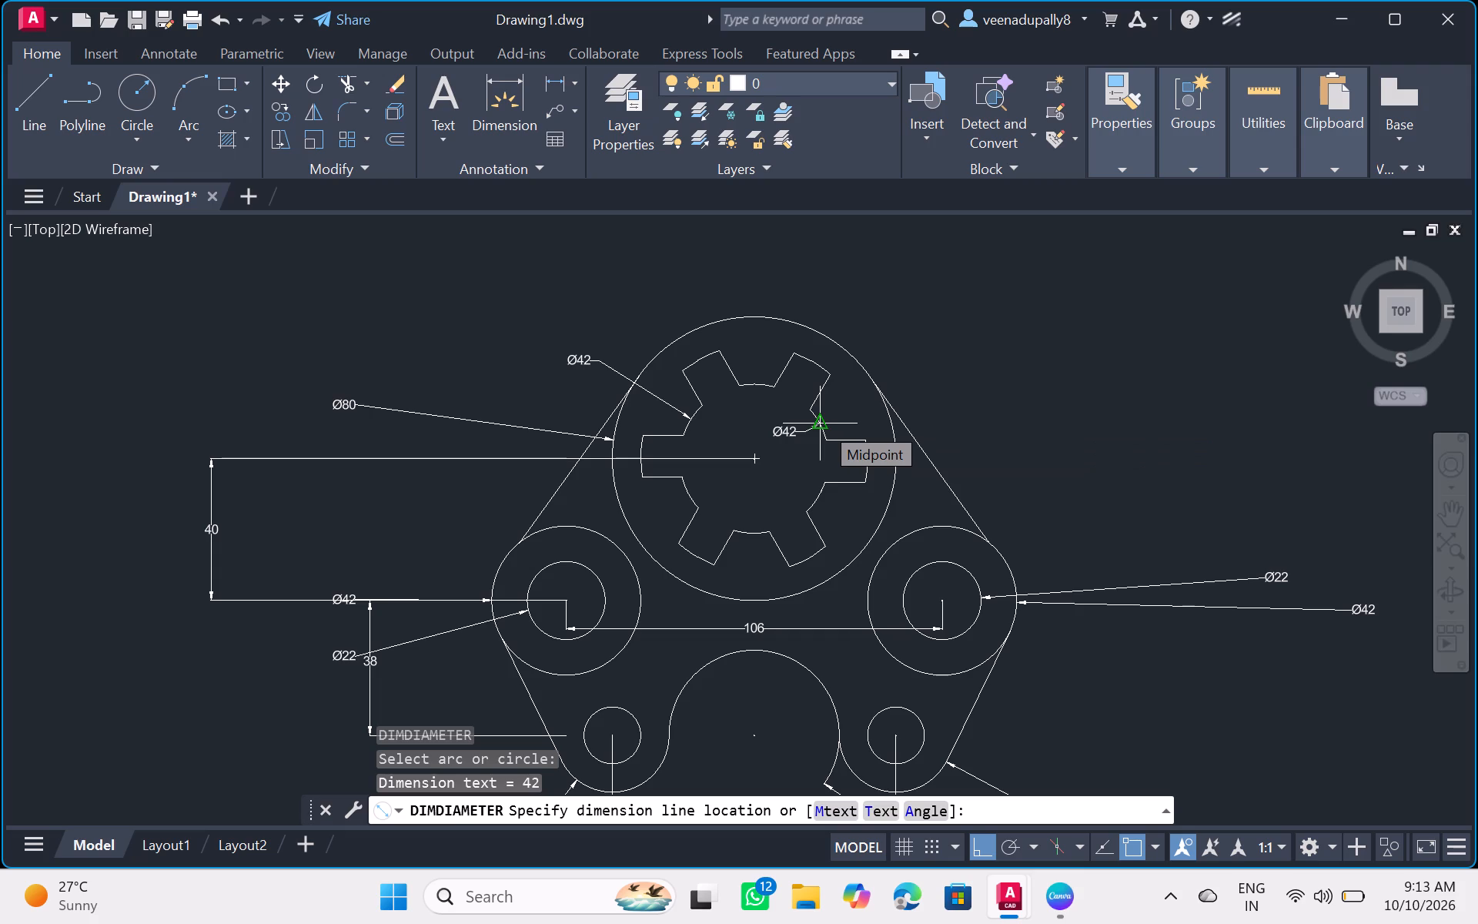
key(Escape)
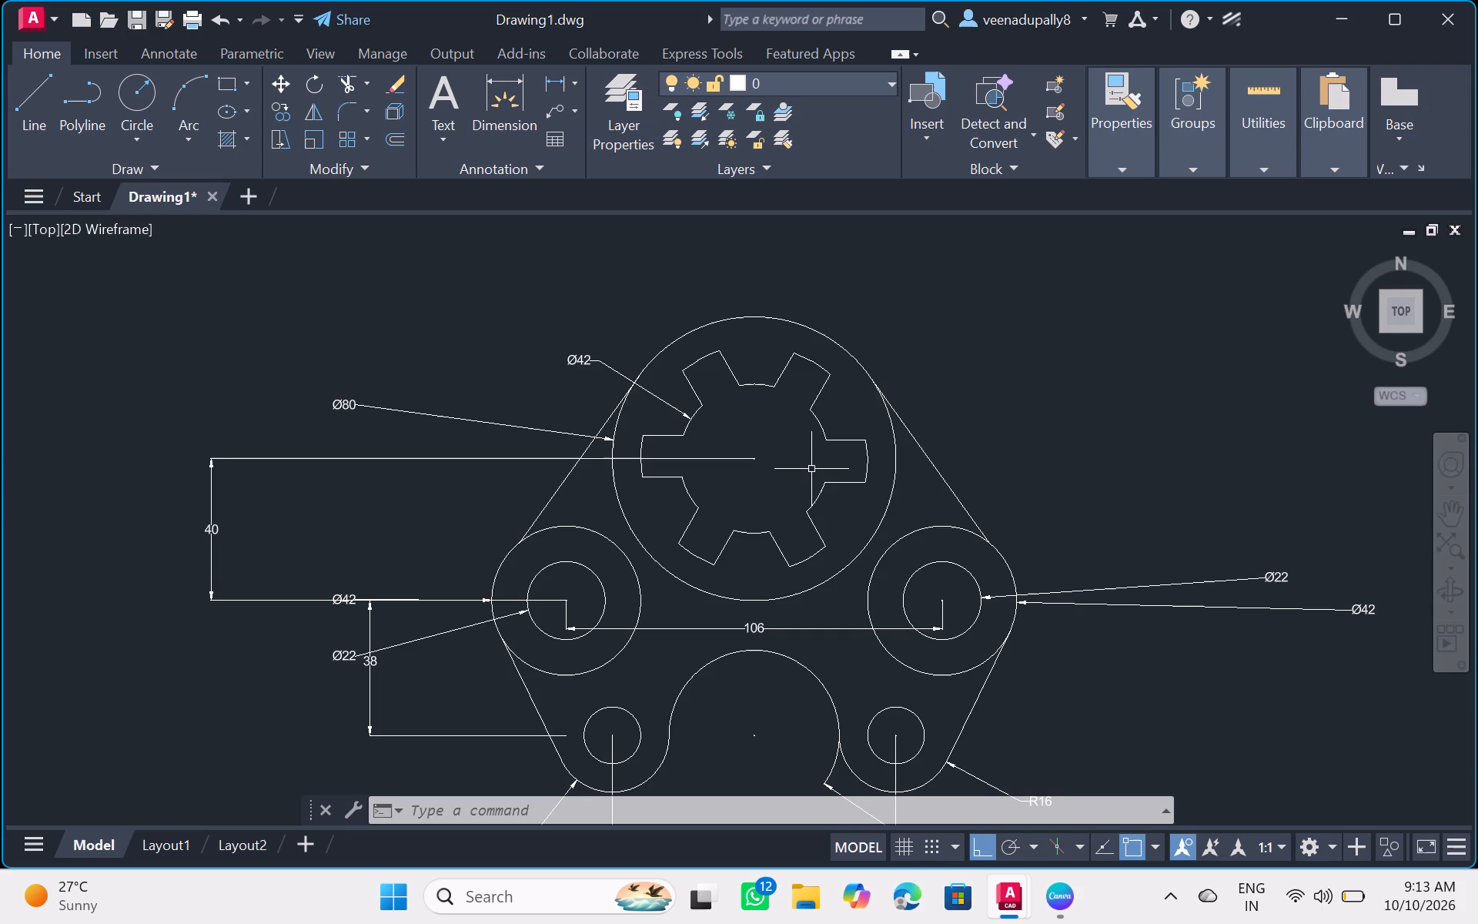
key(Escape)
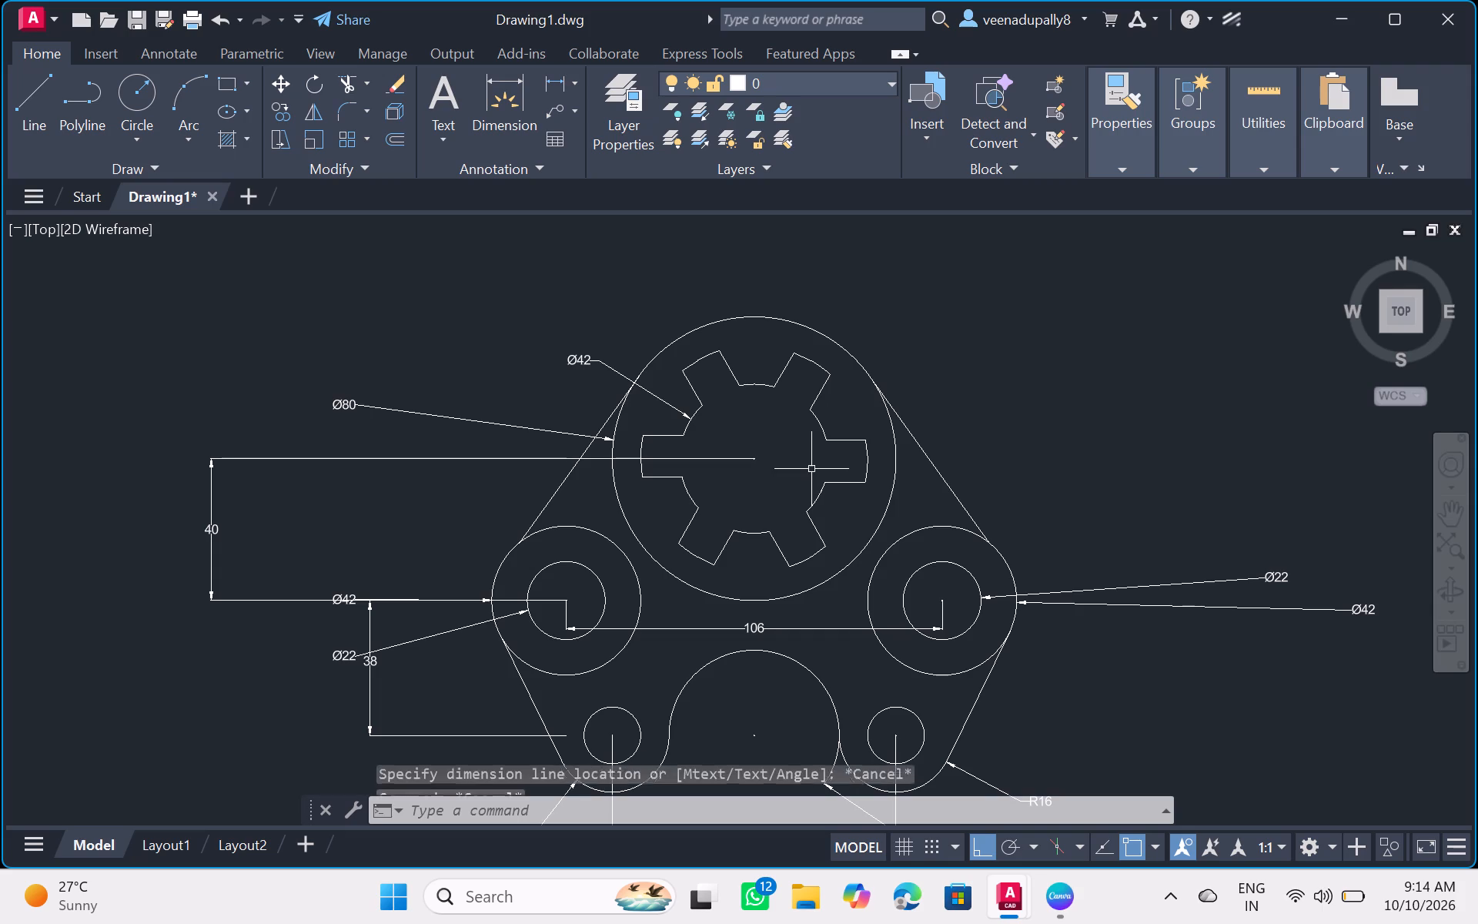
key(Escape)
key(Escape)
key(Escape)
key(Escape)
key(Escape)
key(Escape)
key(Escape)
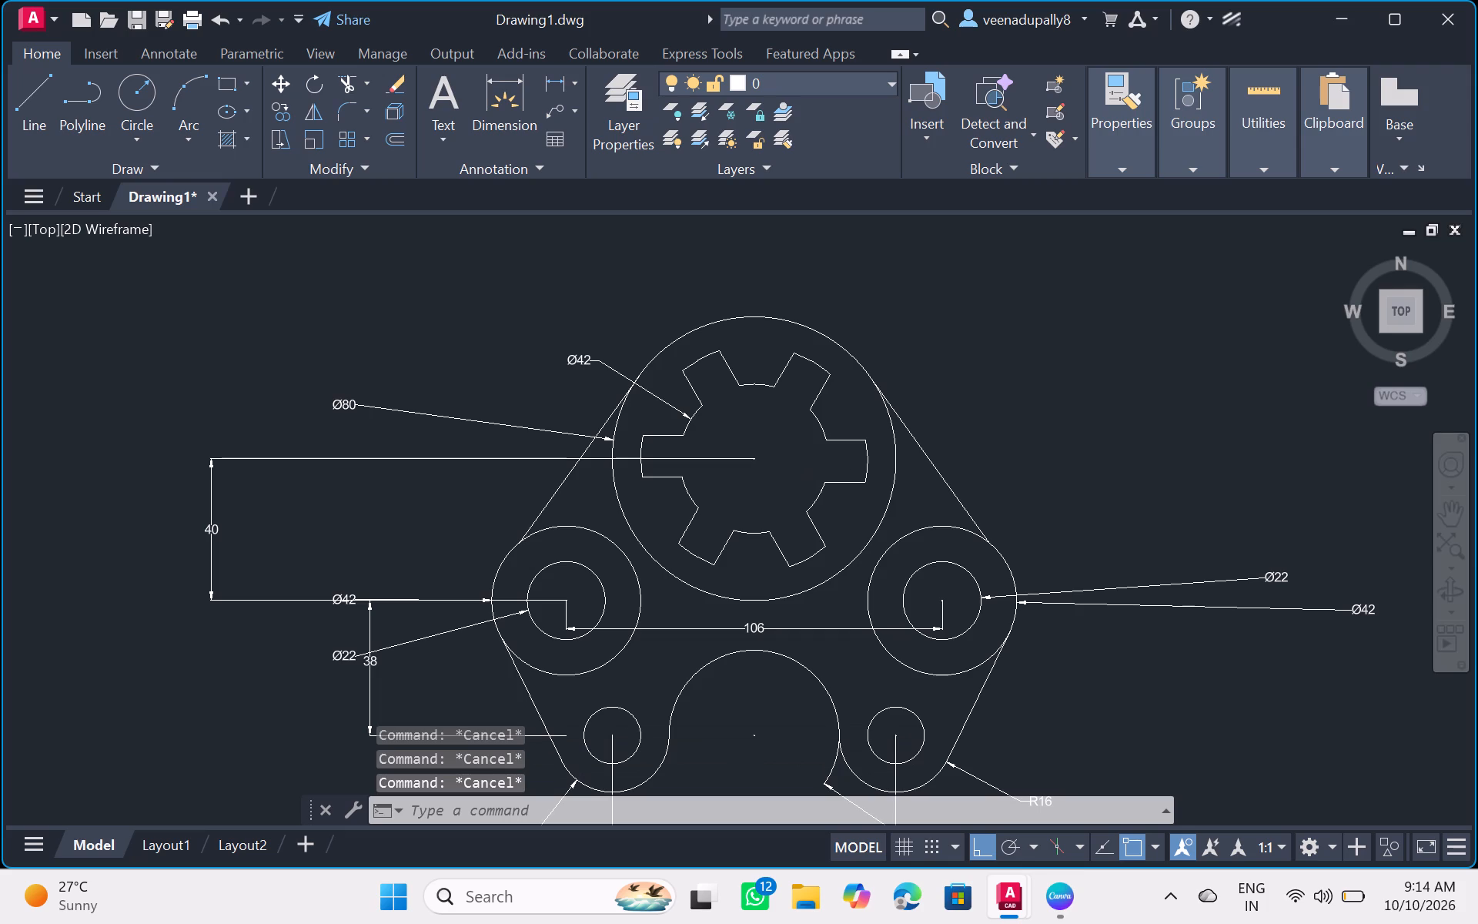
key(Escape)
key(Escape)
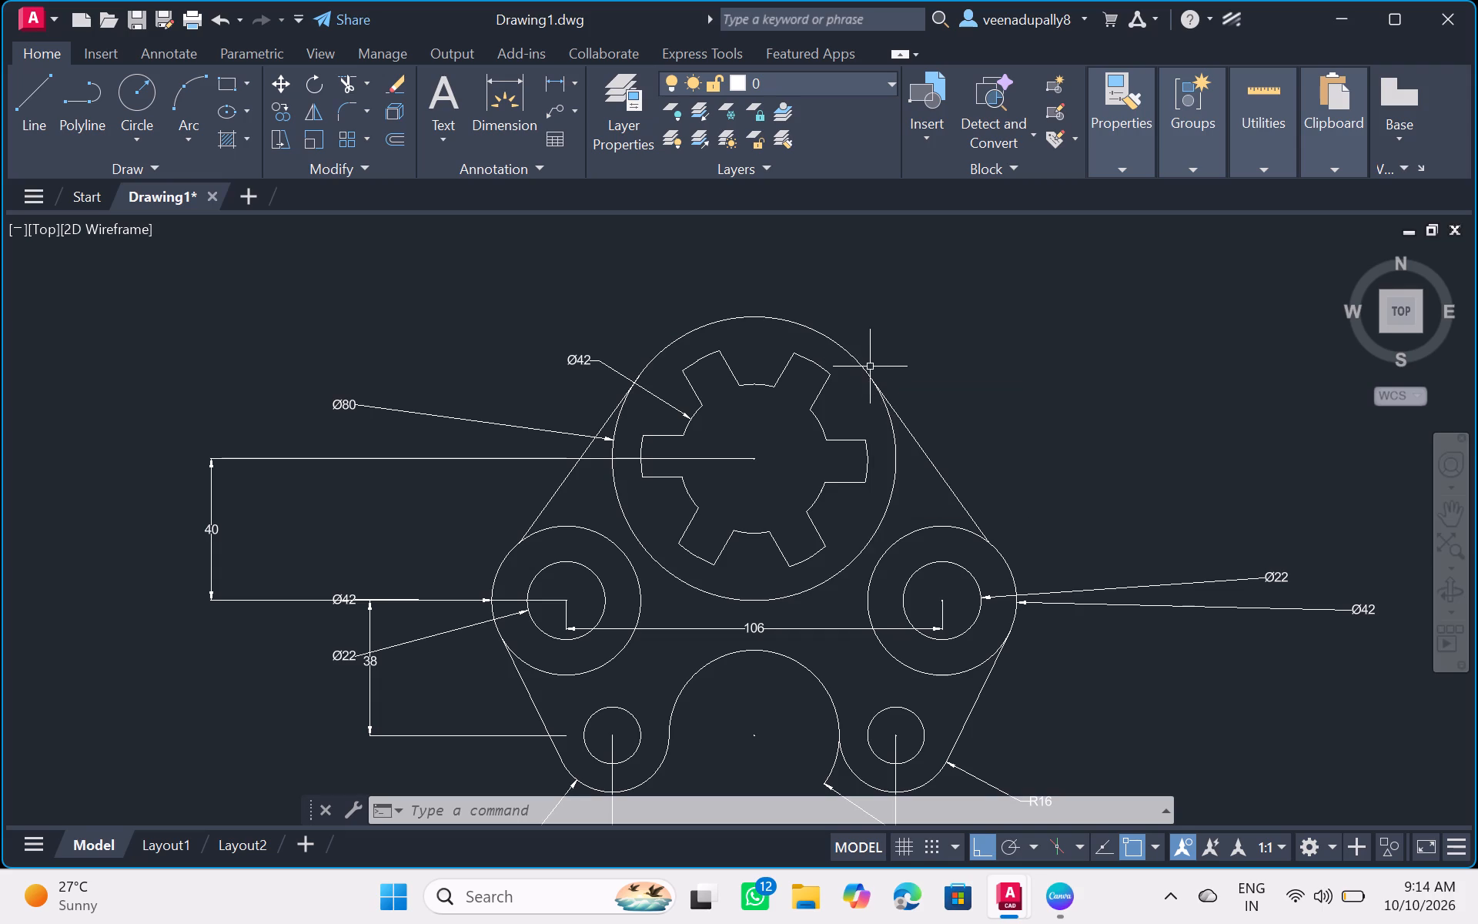
Add a diameter dimension to the large circle around the slotted cutout, placing its text outside the circle's upper-right side.
click(866, 370)
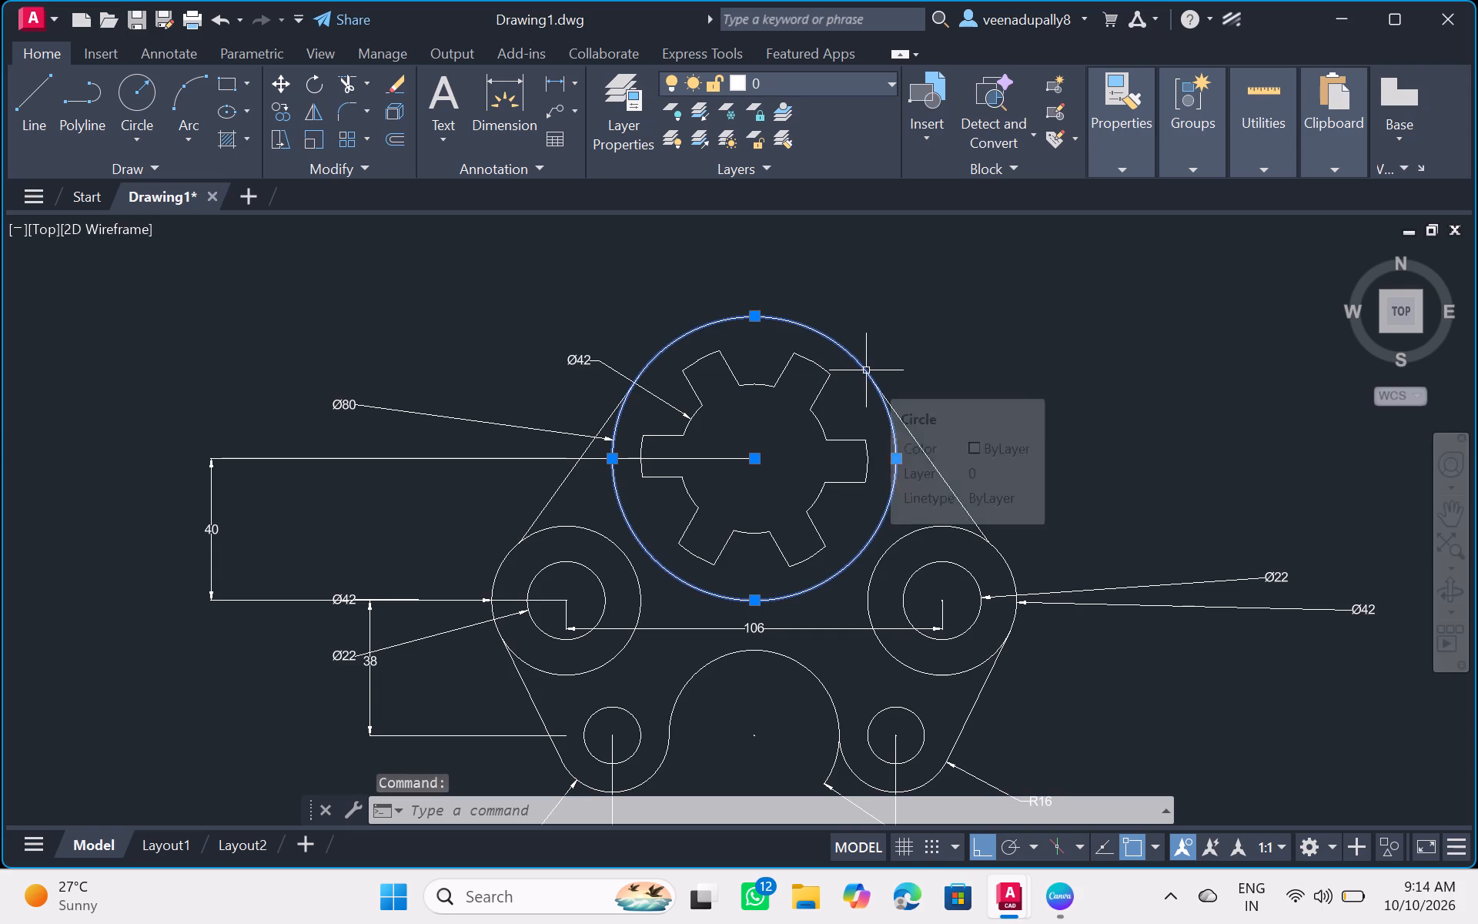
text(dim)
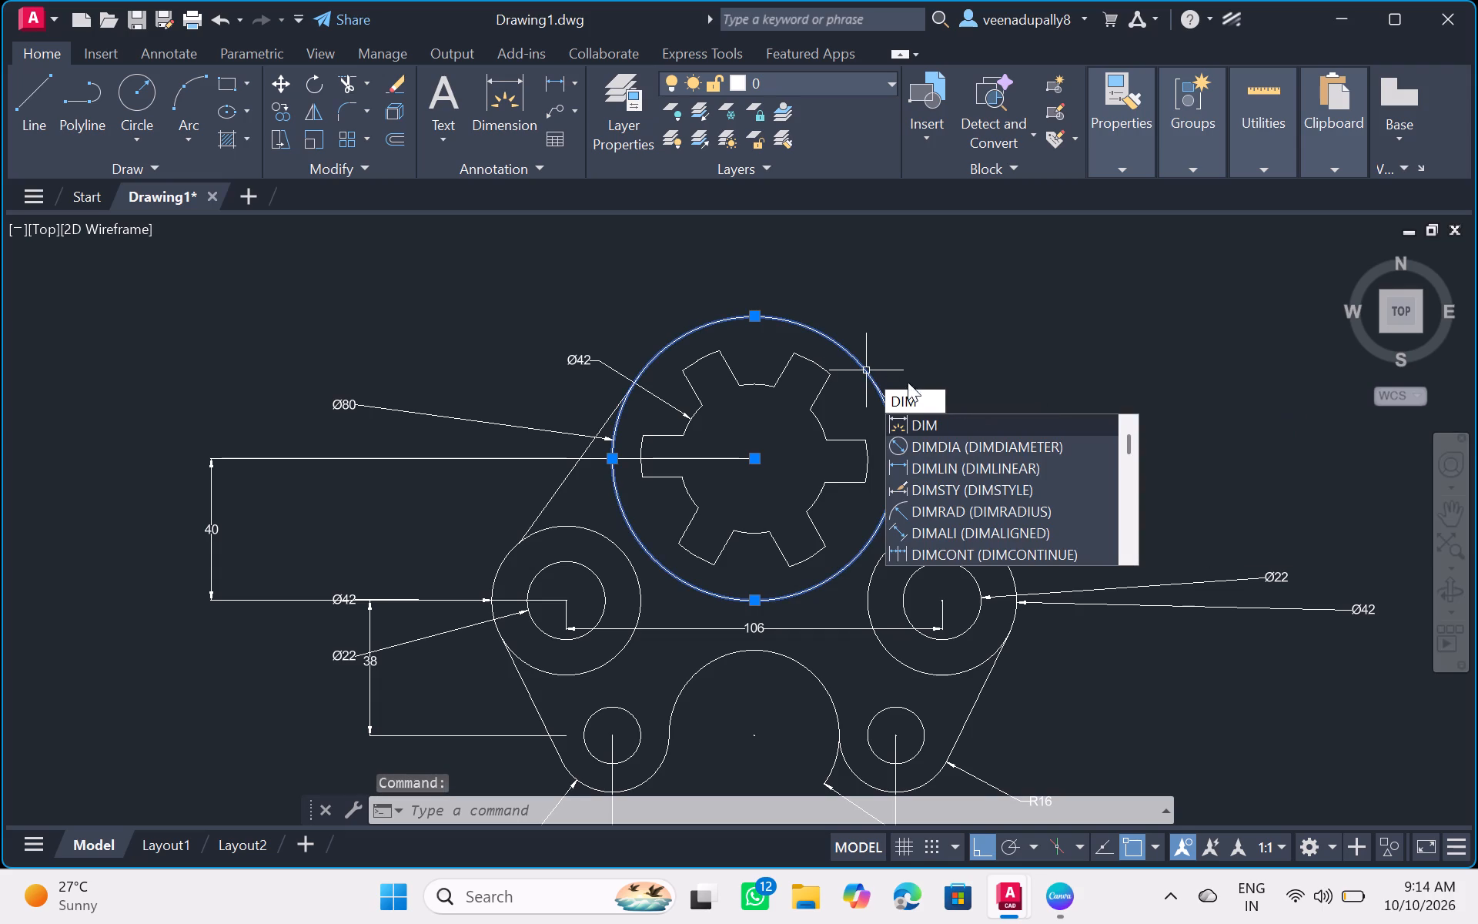
click(957, 440)
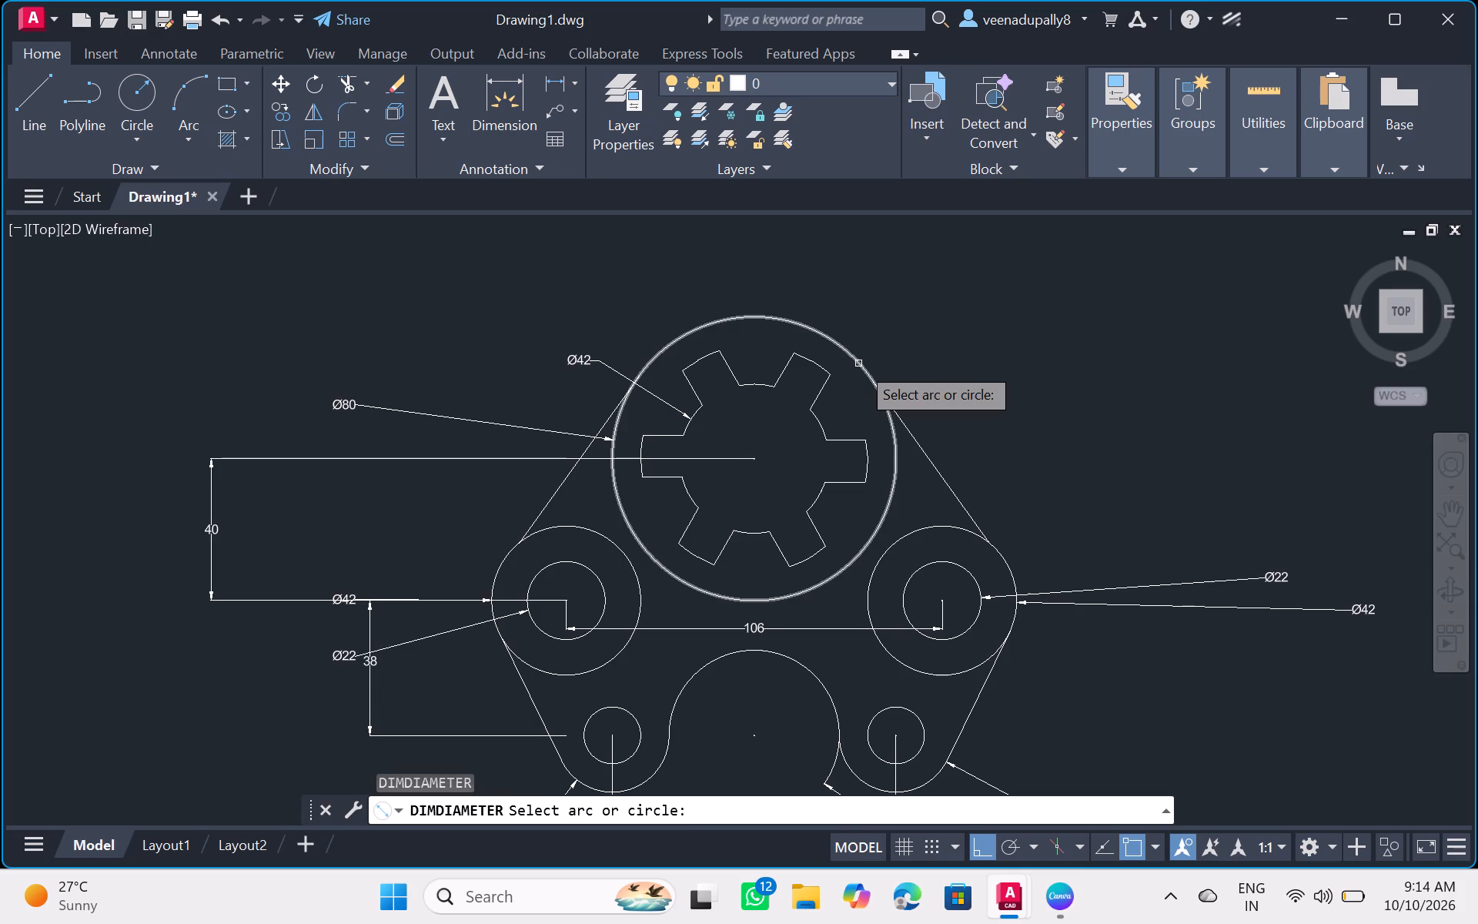
click(858, 363)
click(969, 311)
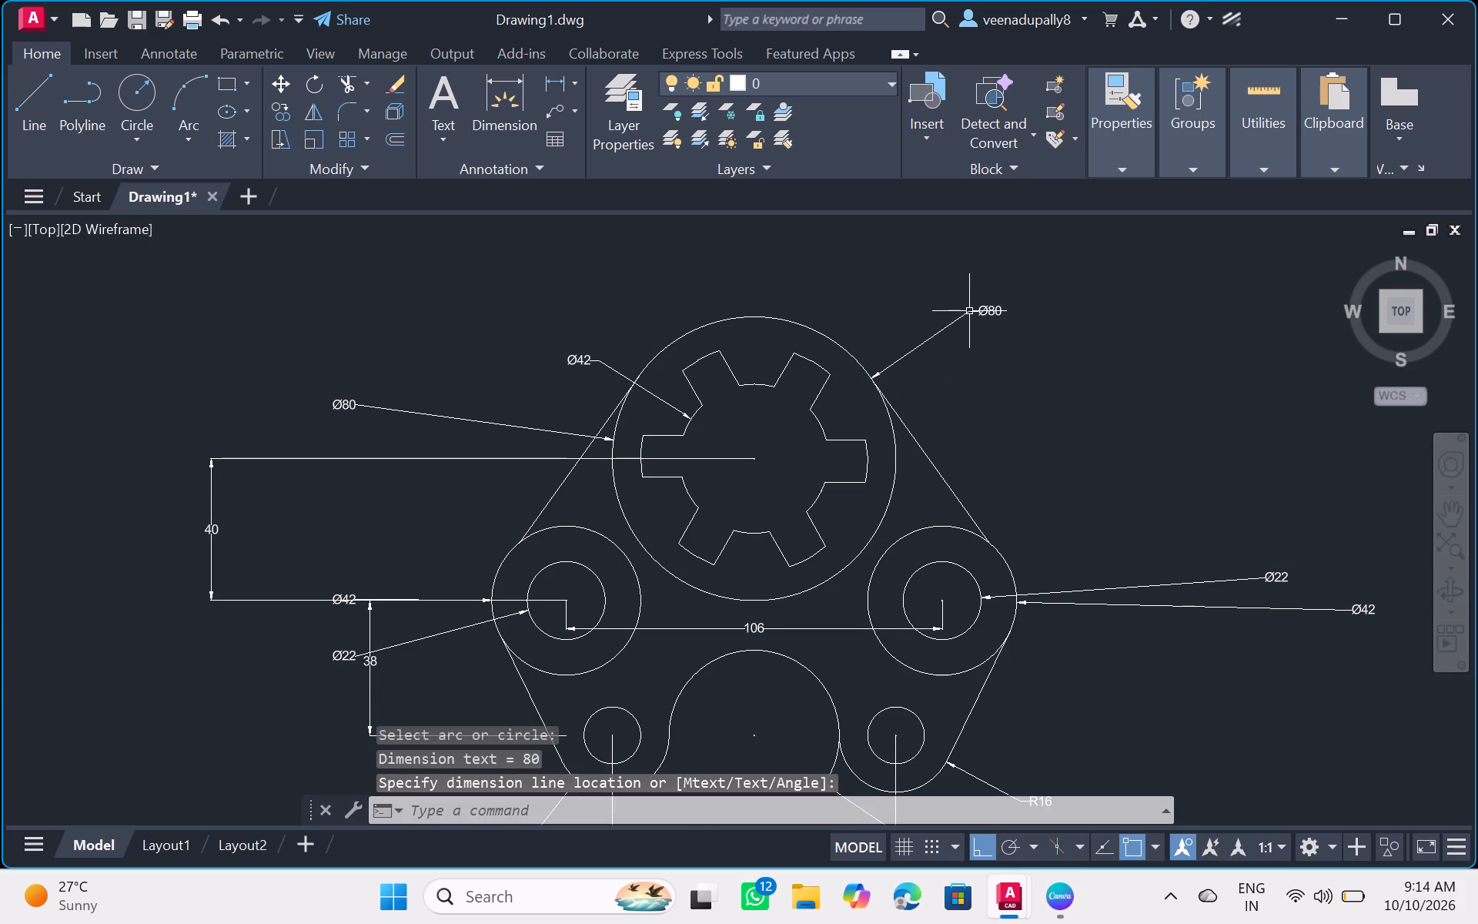
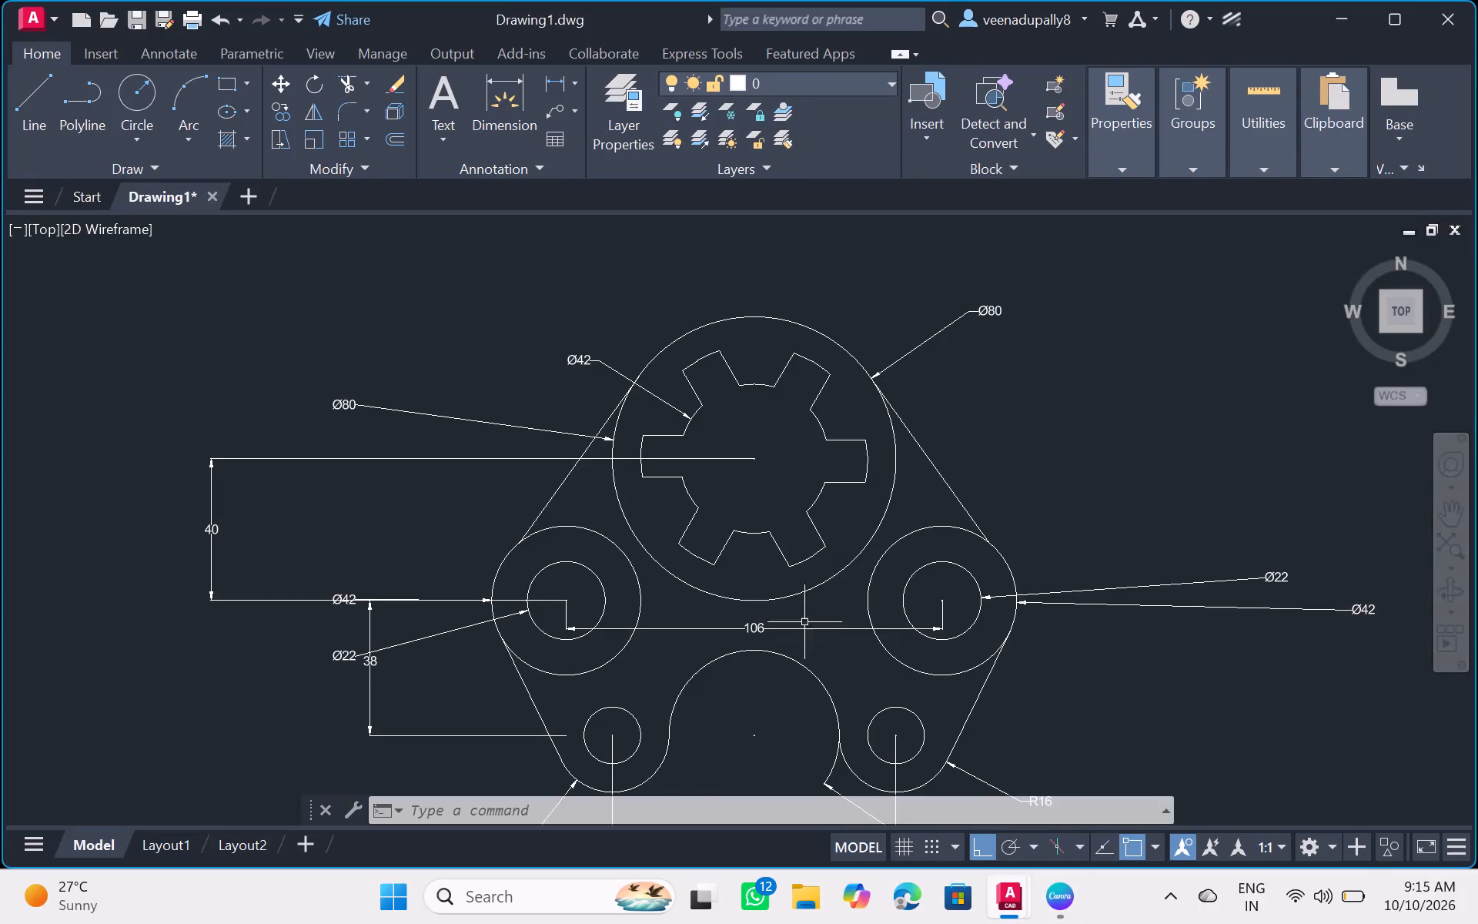
Zoom to a window around the upper-right slot of the central cutout inside the large circle.
click(483, 815)
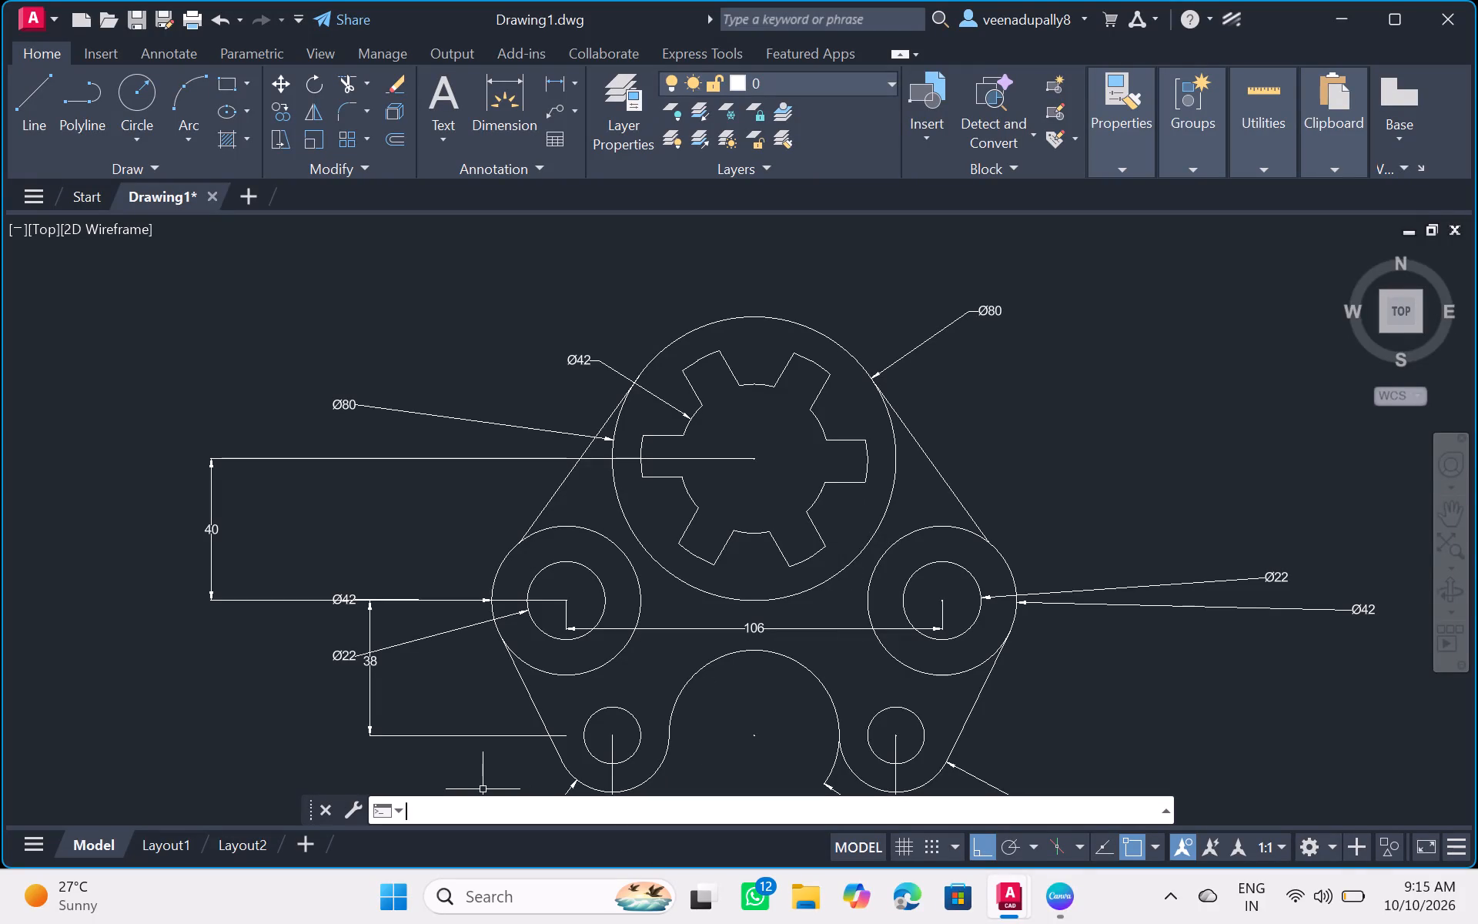
key(z)
key(Return)
key(w)
key(Return)
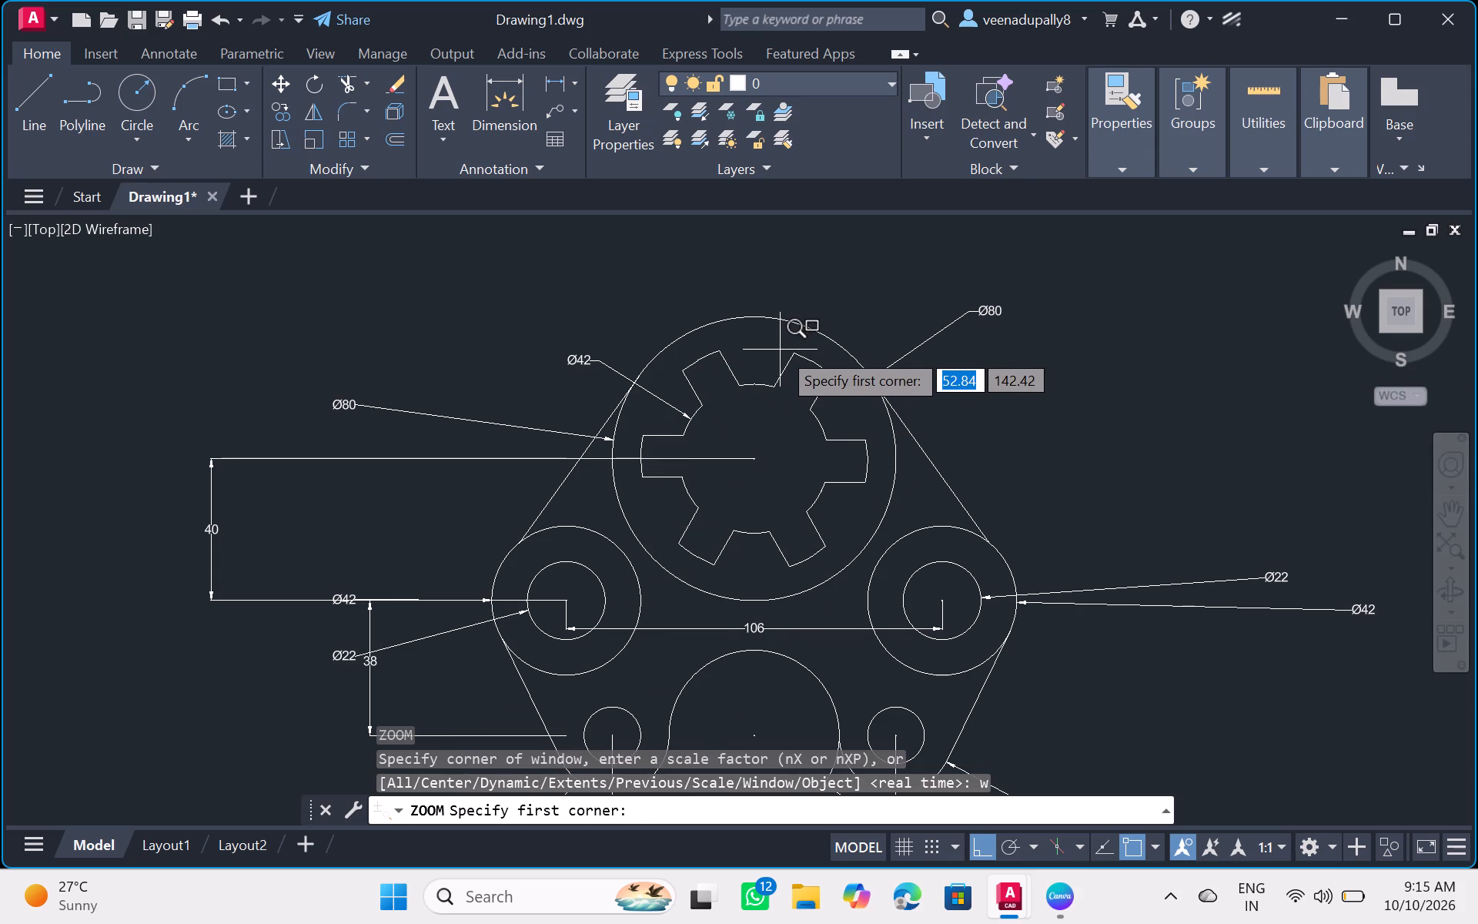
drag(776, 346, 830, 389)
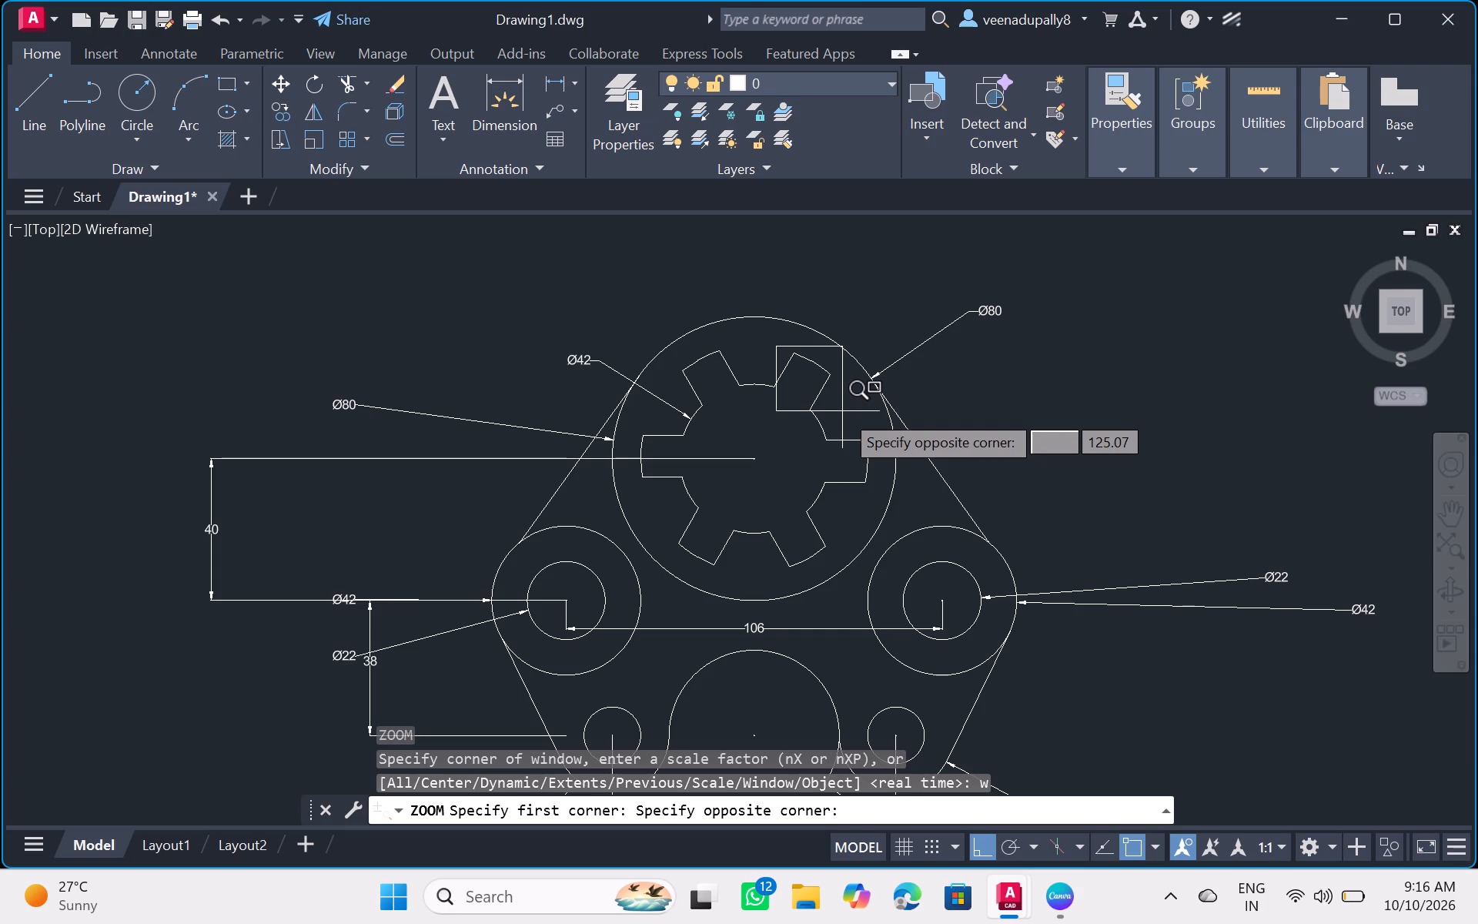
key(Return)
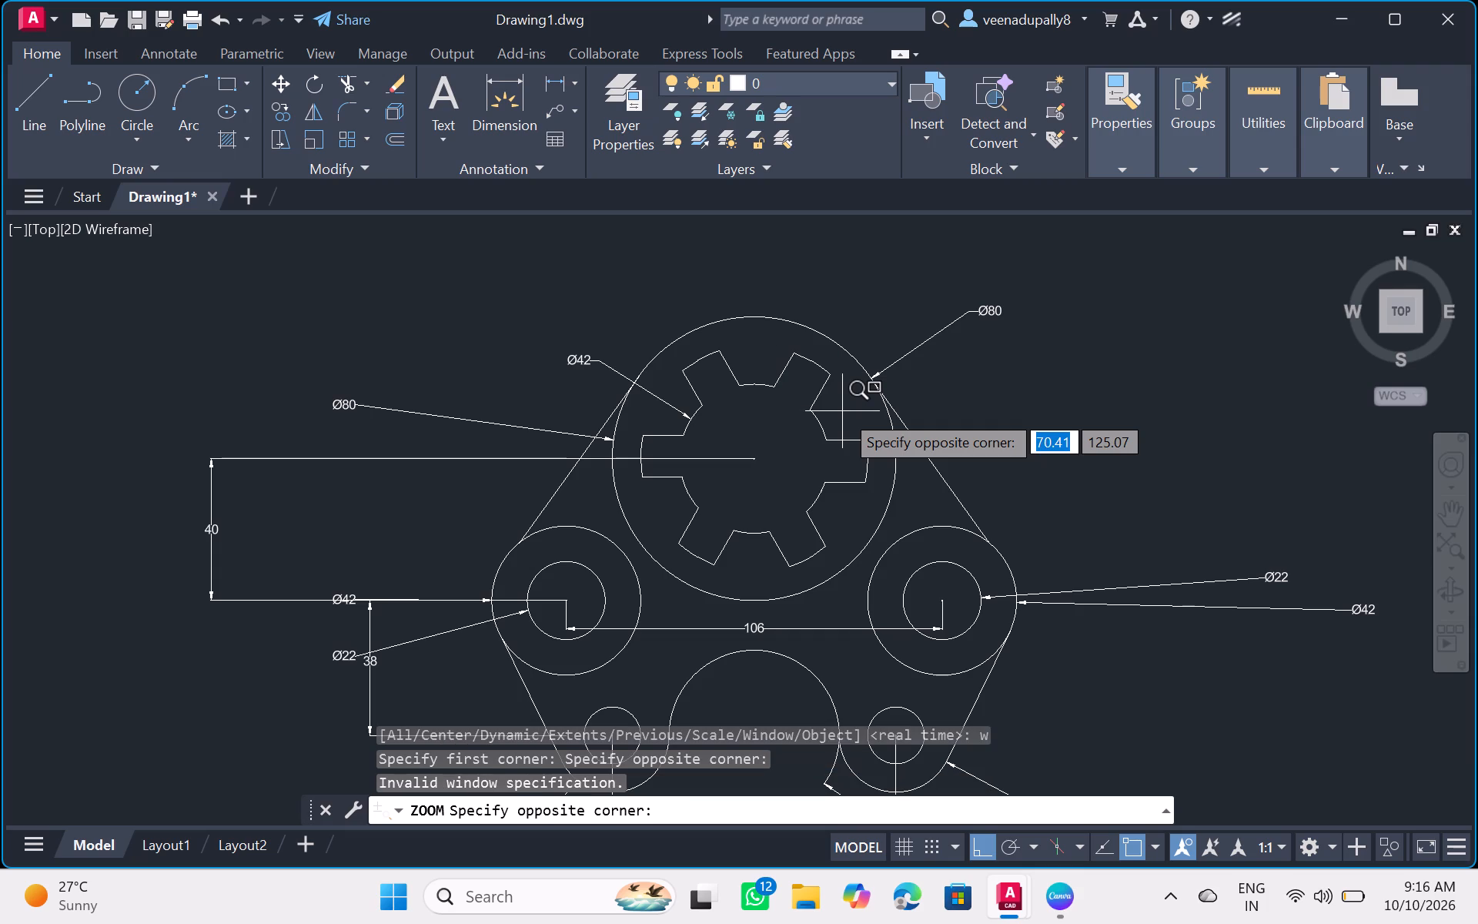
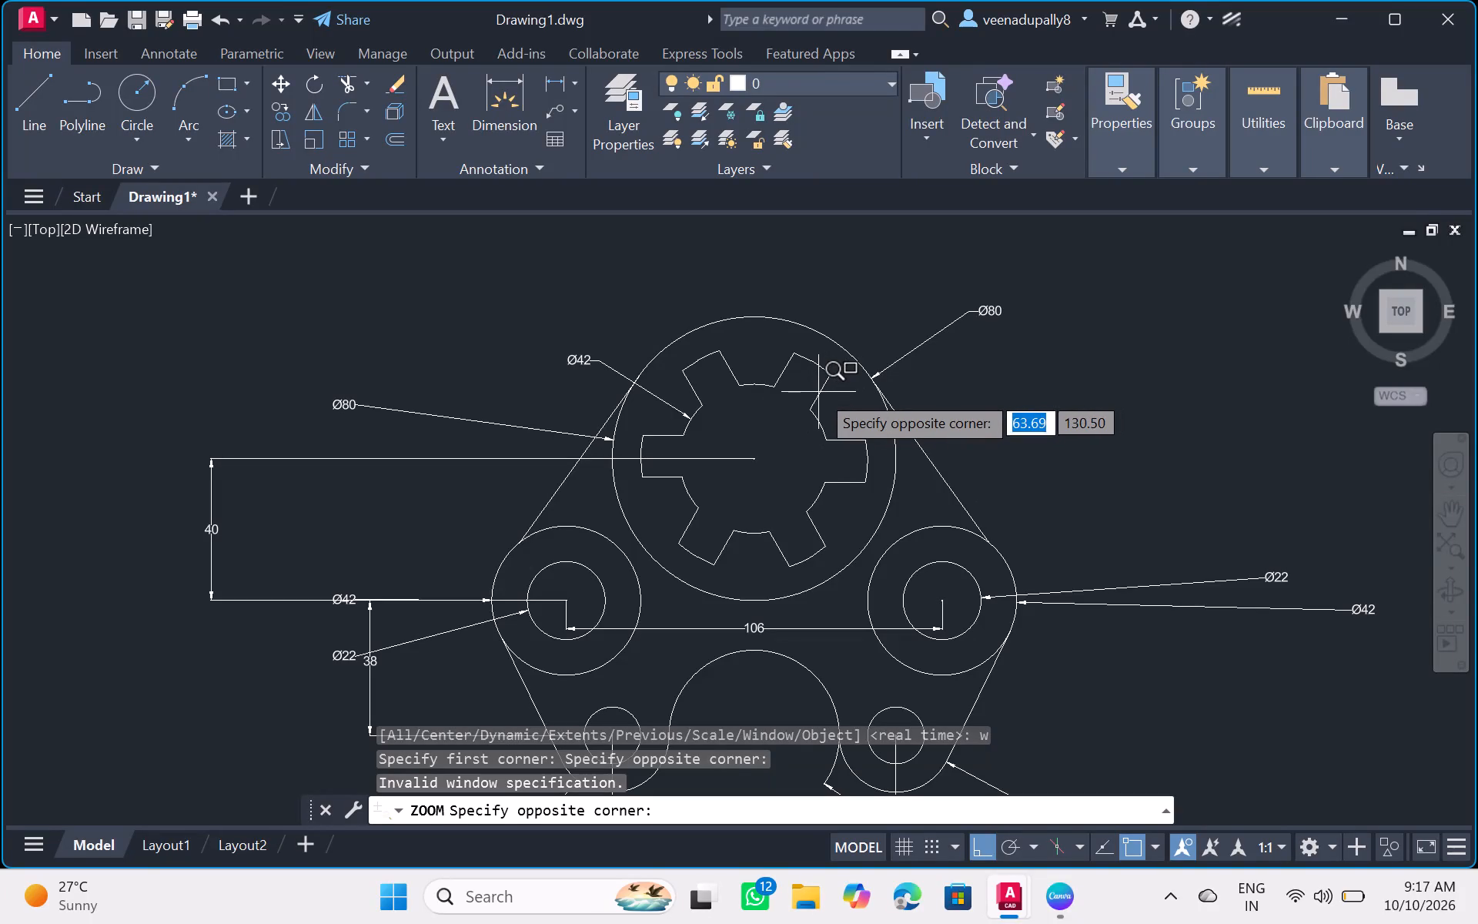
Complete the zoom window tightly around the upper-right slot of the central cutout inside the Ø80 circle.
click(818, 393)
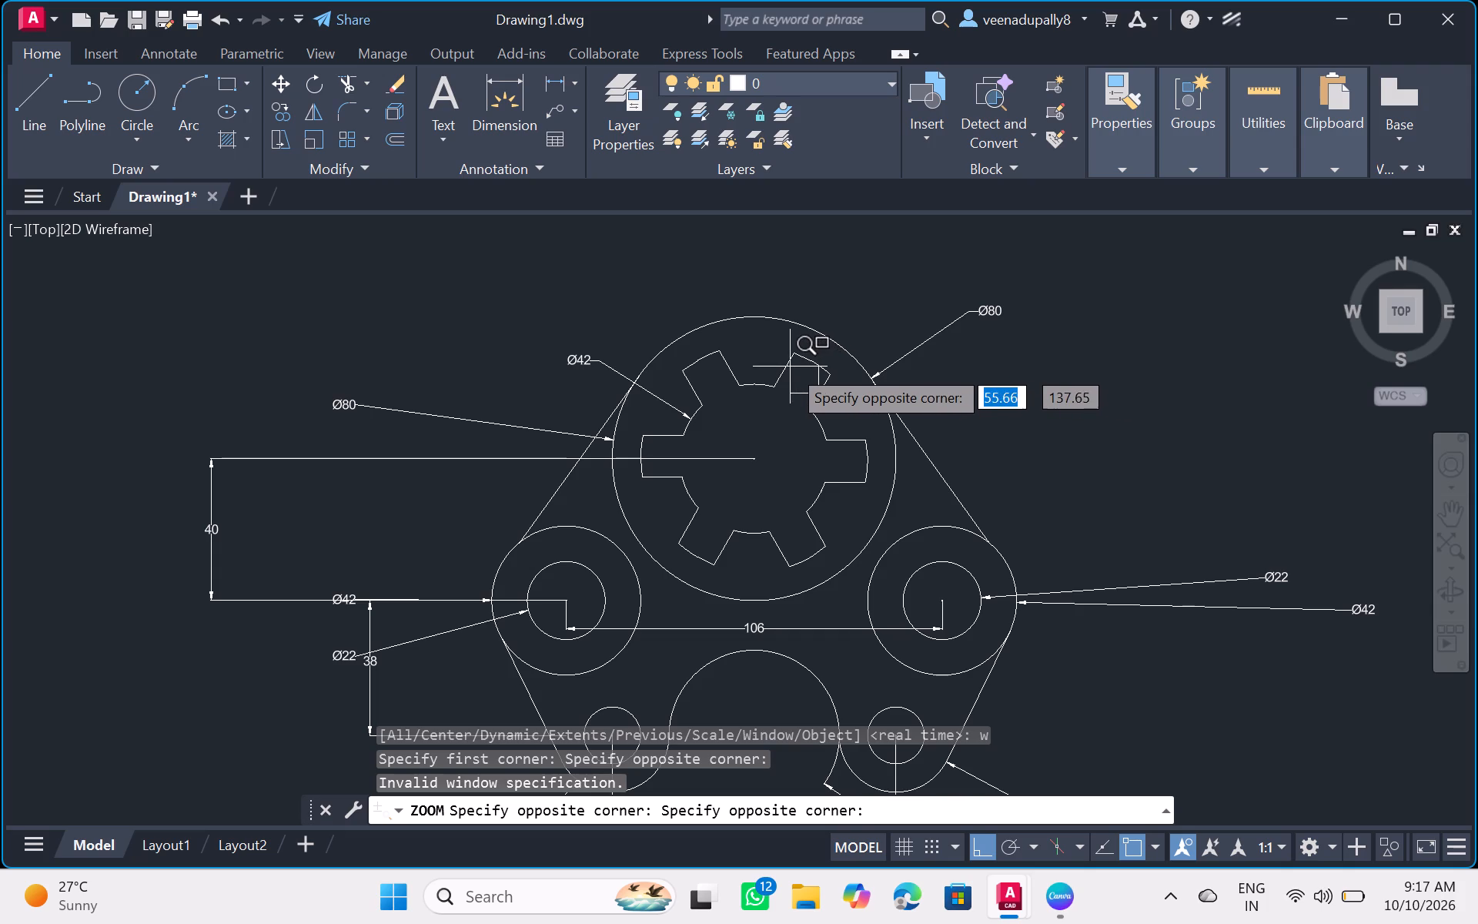
click(784, 367)
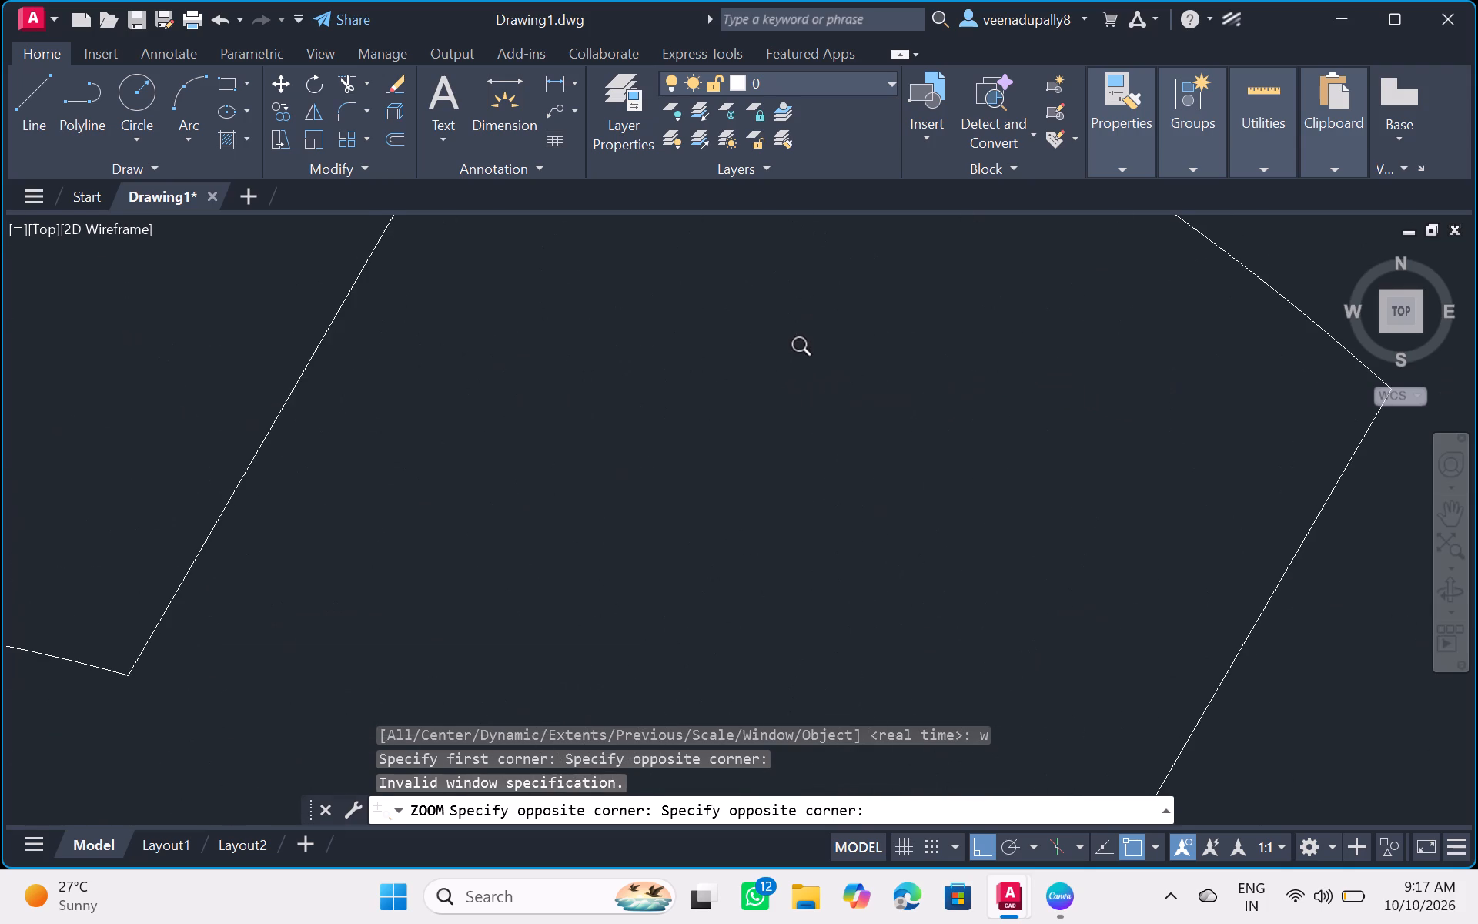
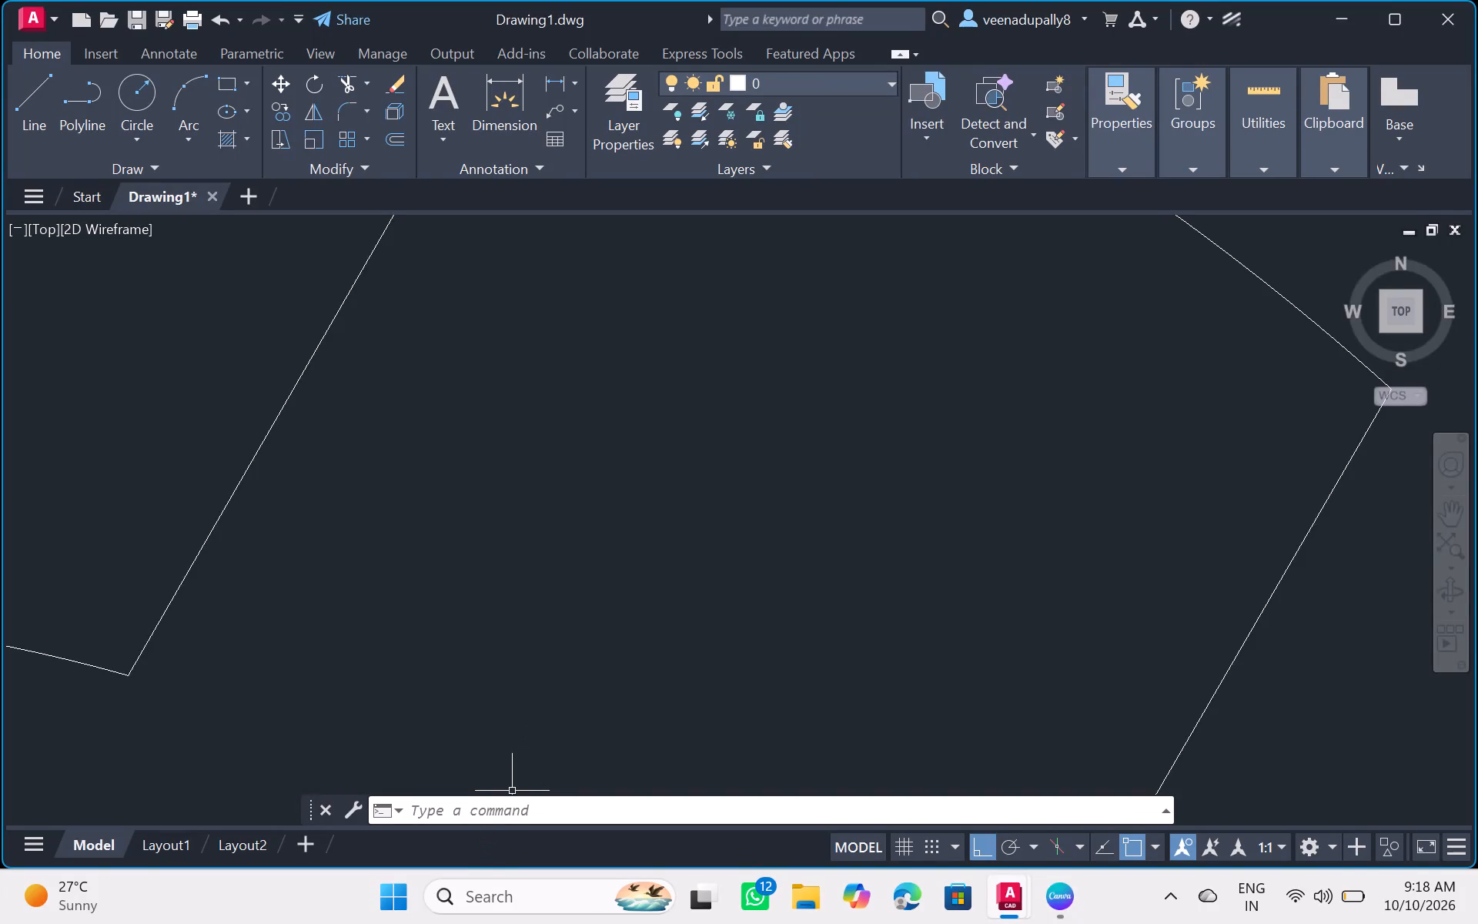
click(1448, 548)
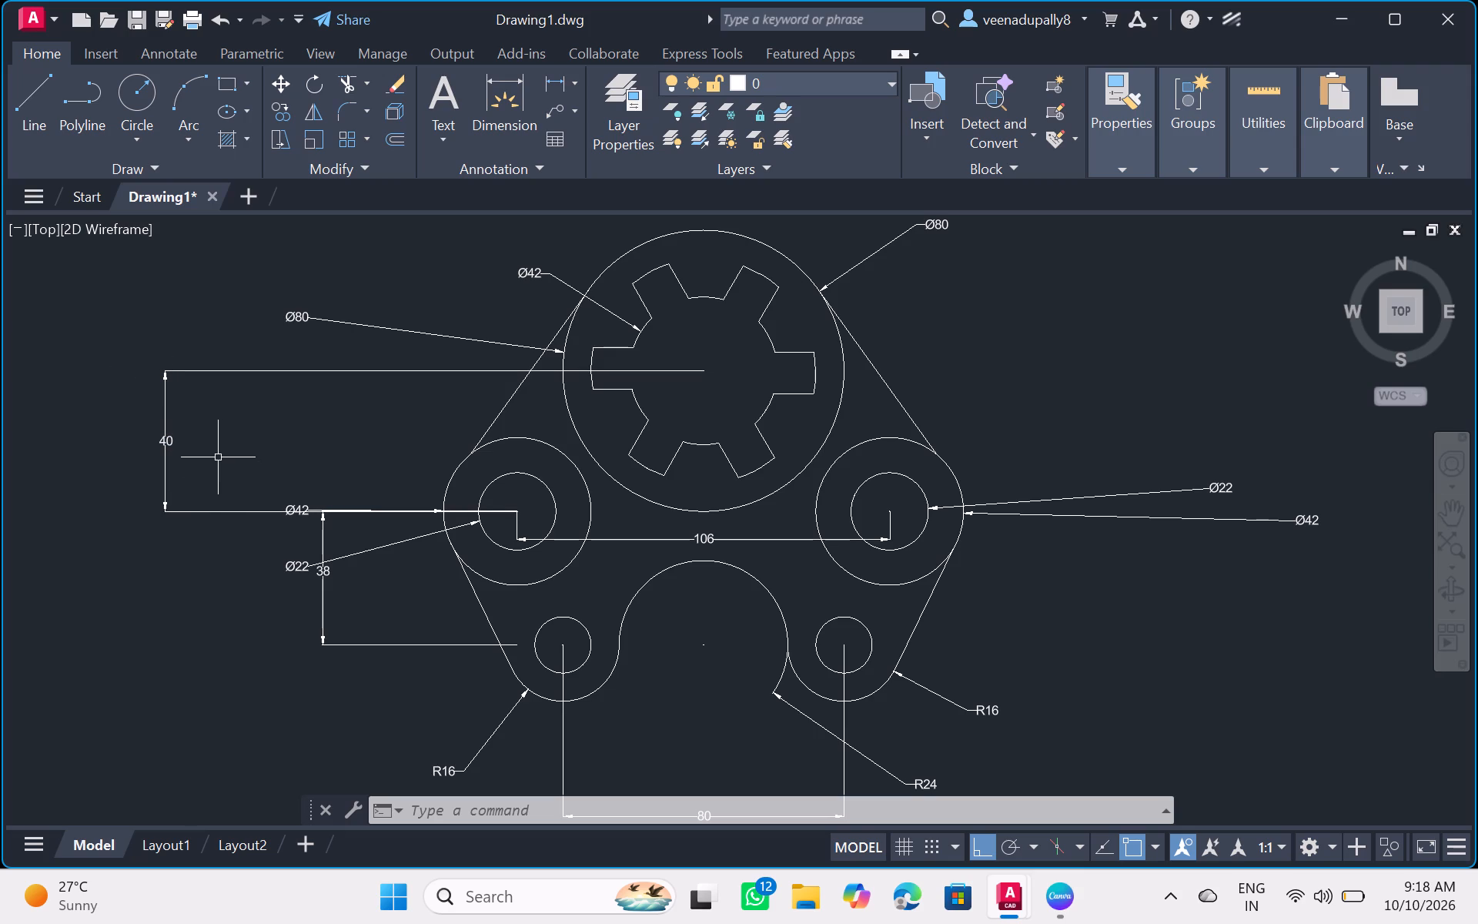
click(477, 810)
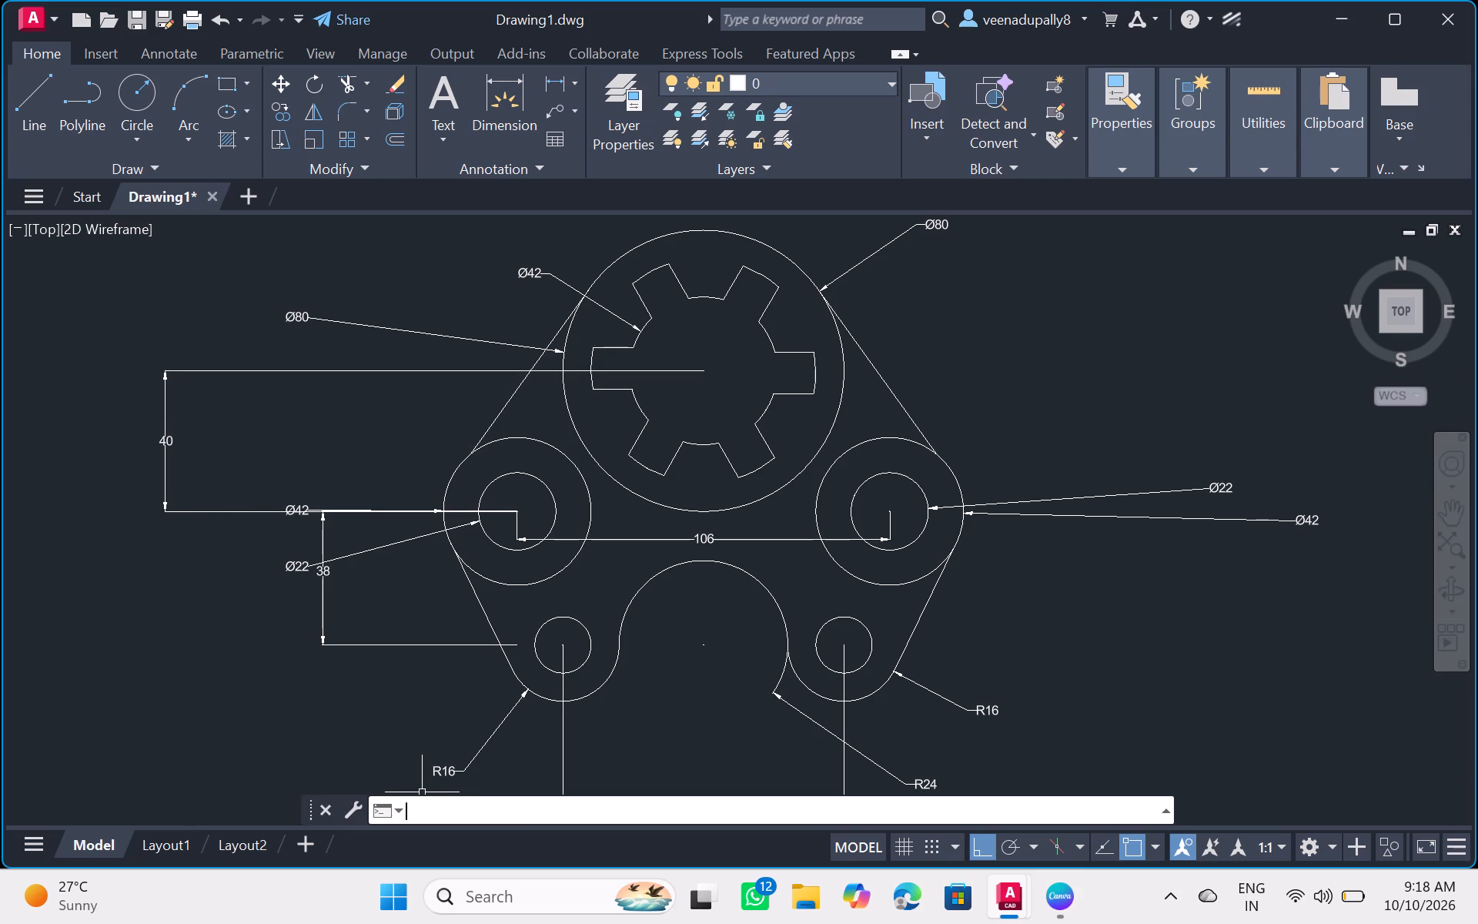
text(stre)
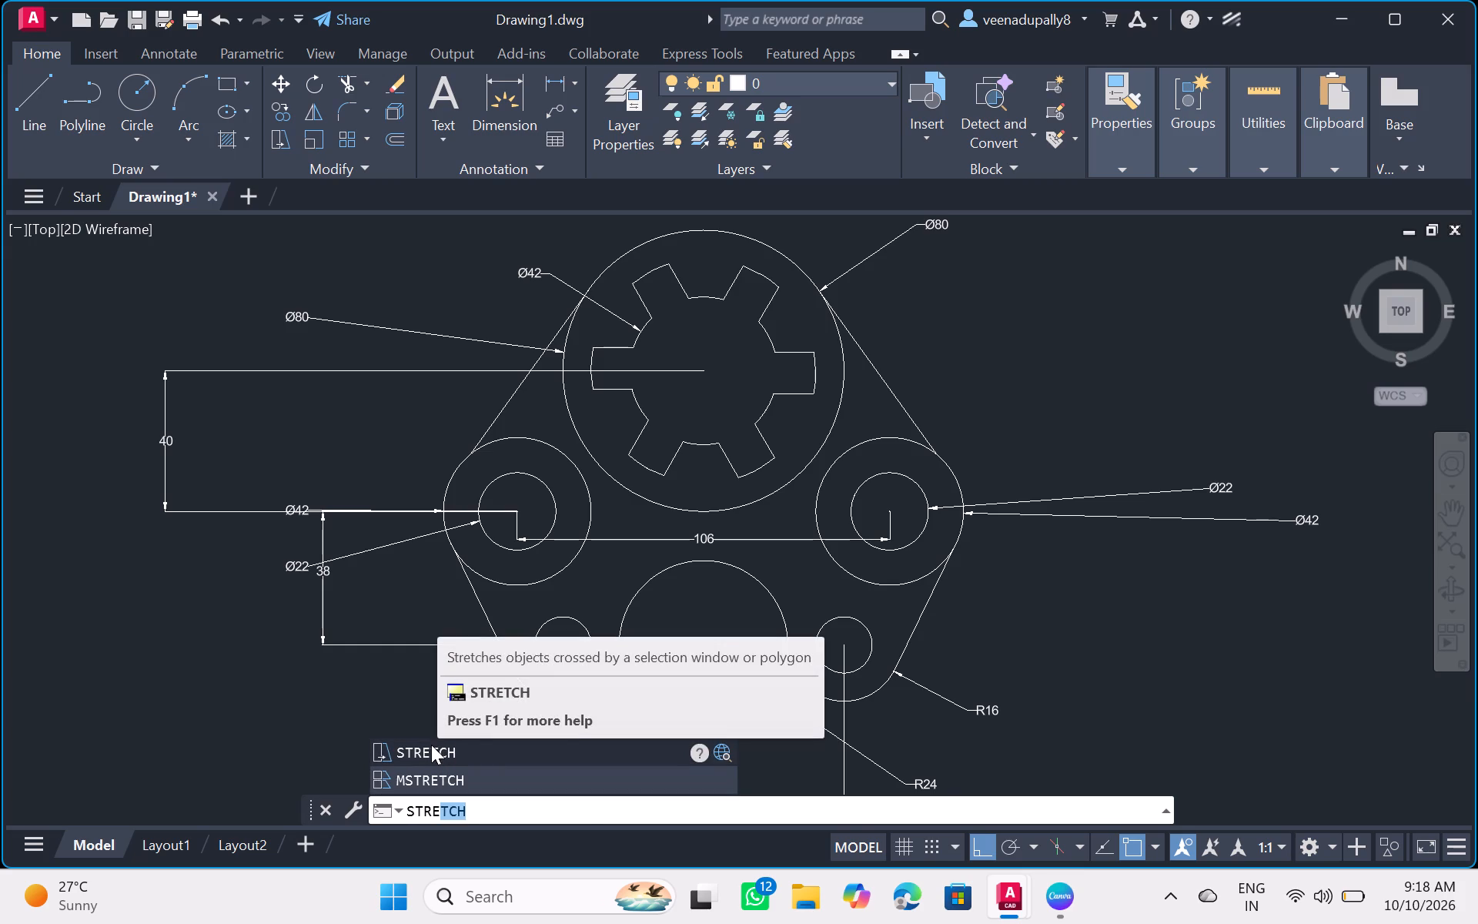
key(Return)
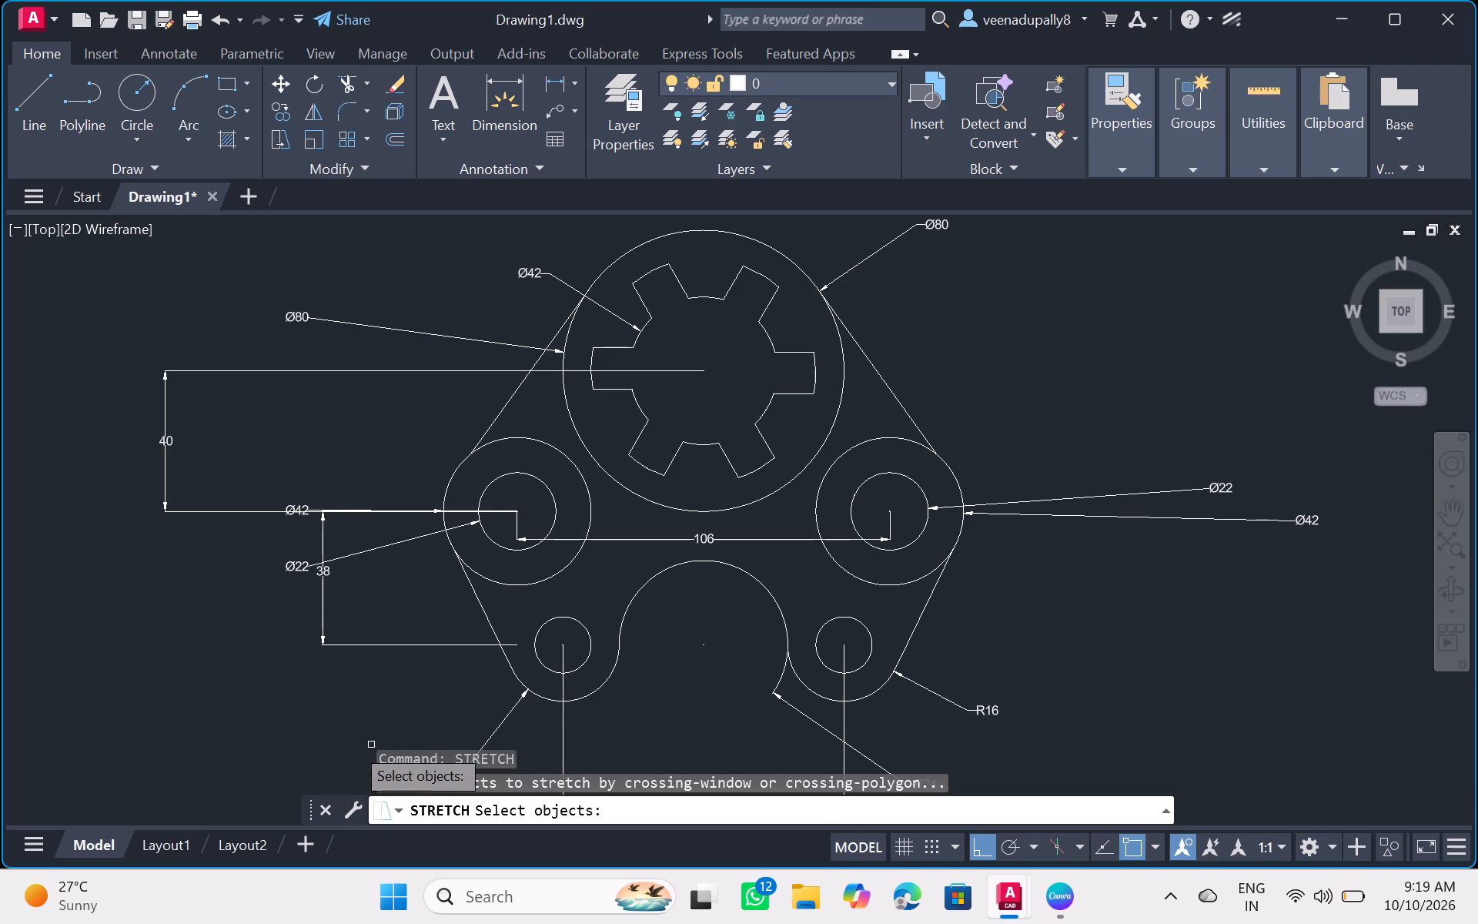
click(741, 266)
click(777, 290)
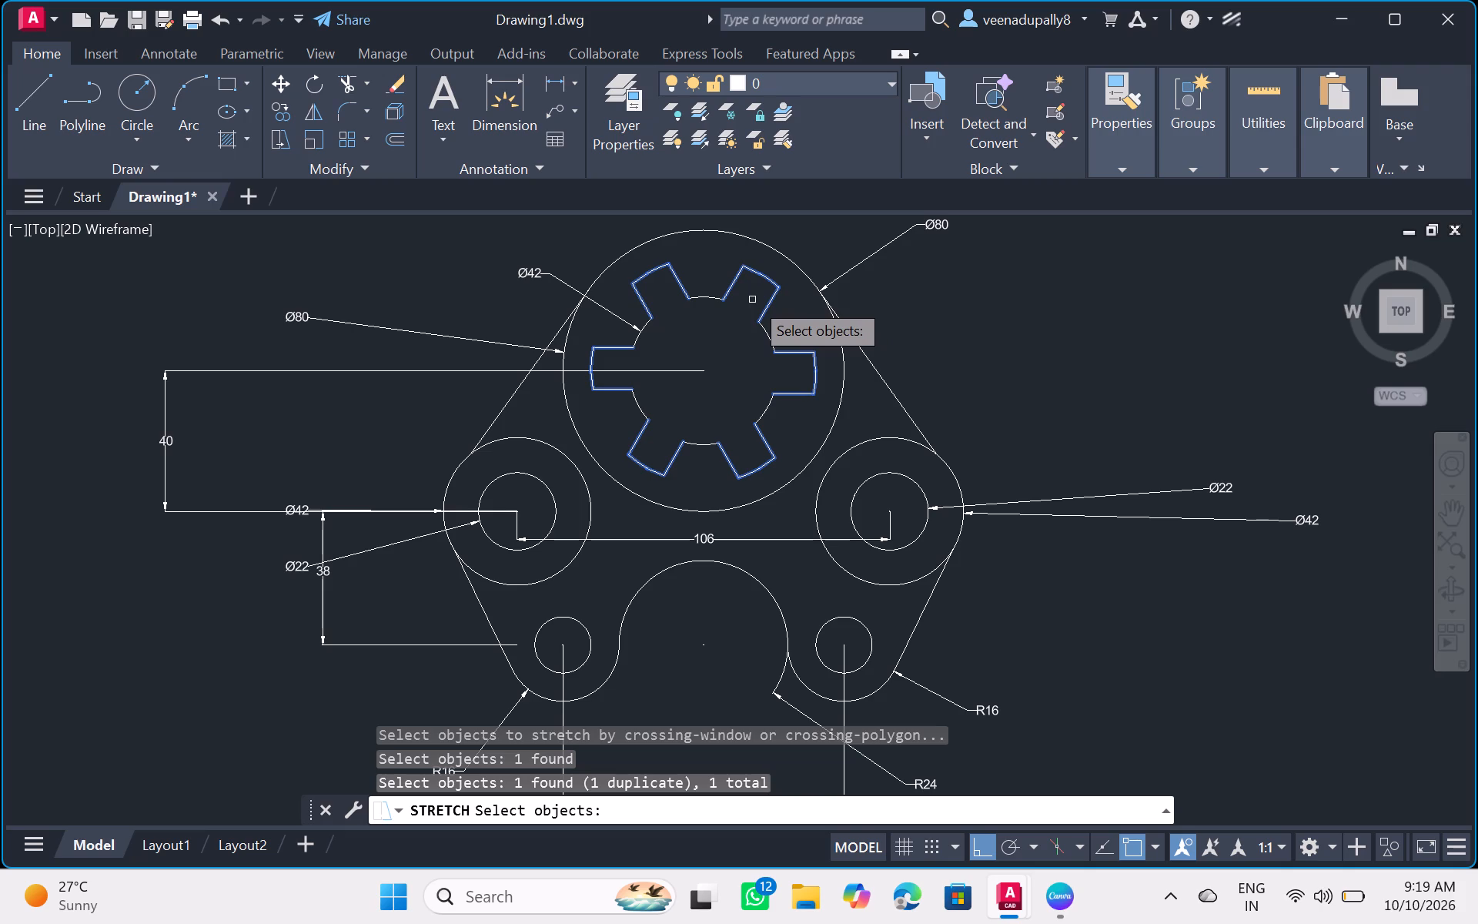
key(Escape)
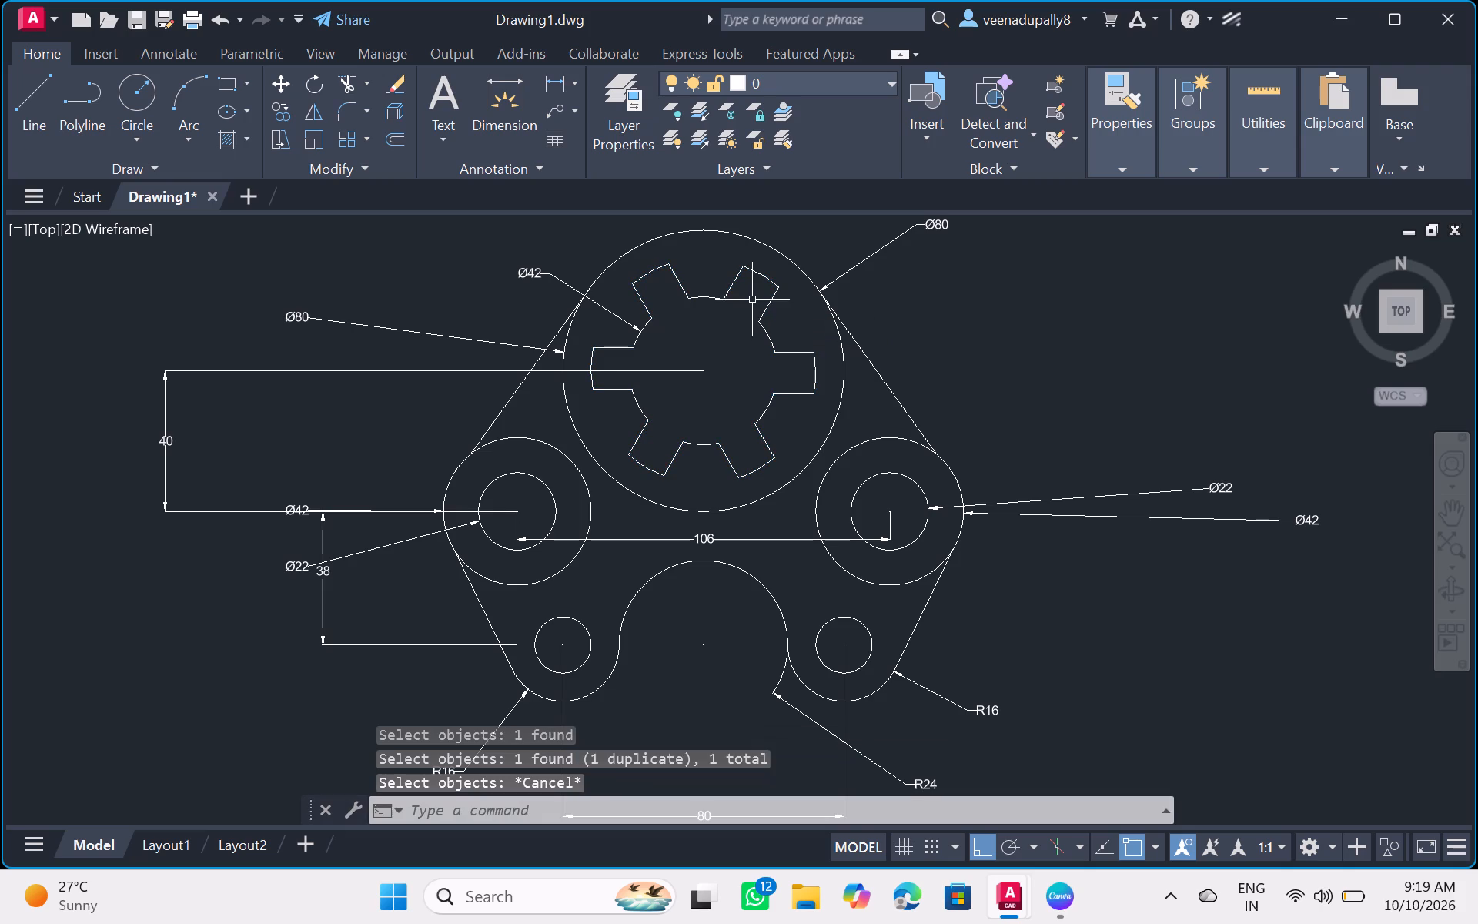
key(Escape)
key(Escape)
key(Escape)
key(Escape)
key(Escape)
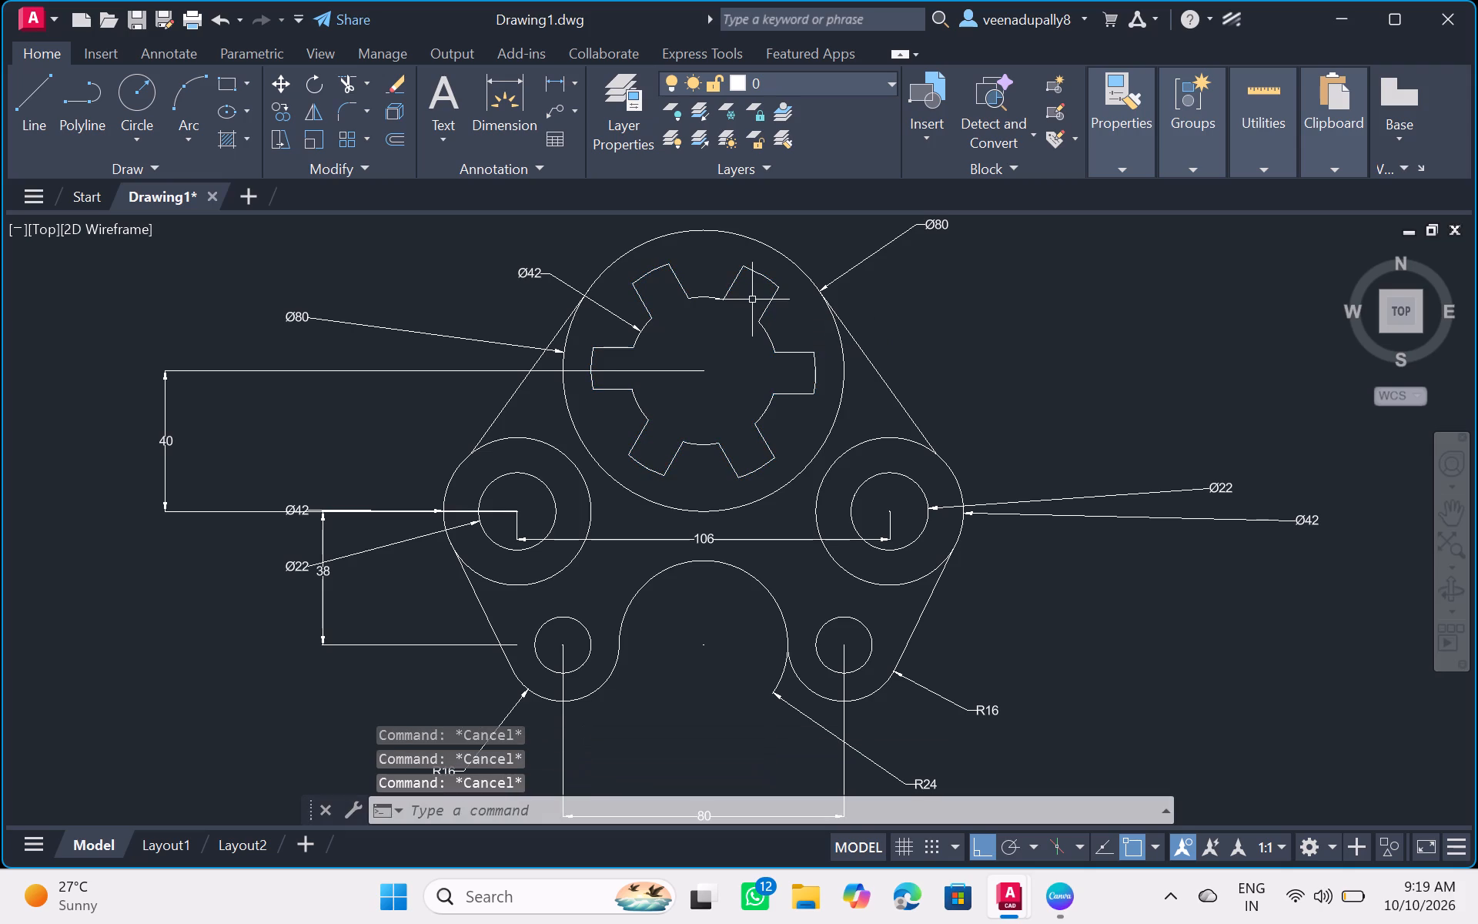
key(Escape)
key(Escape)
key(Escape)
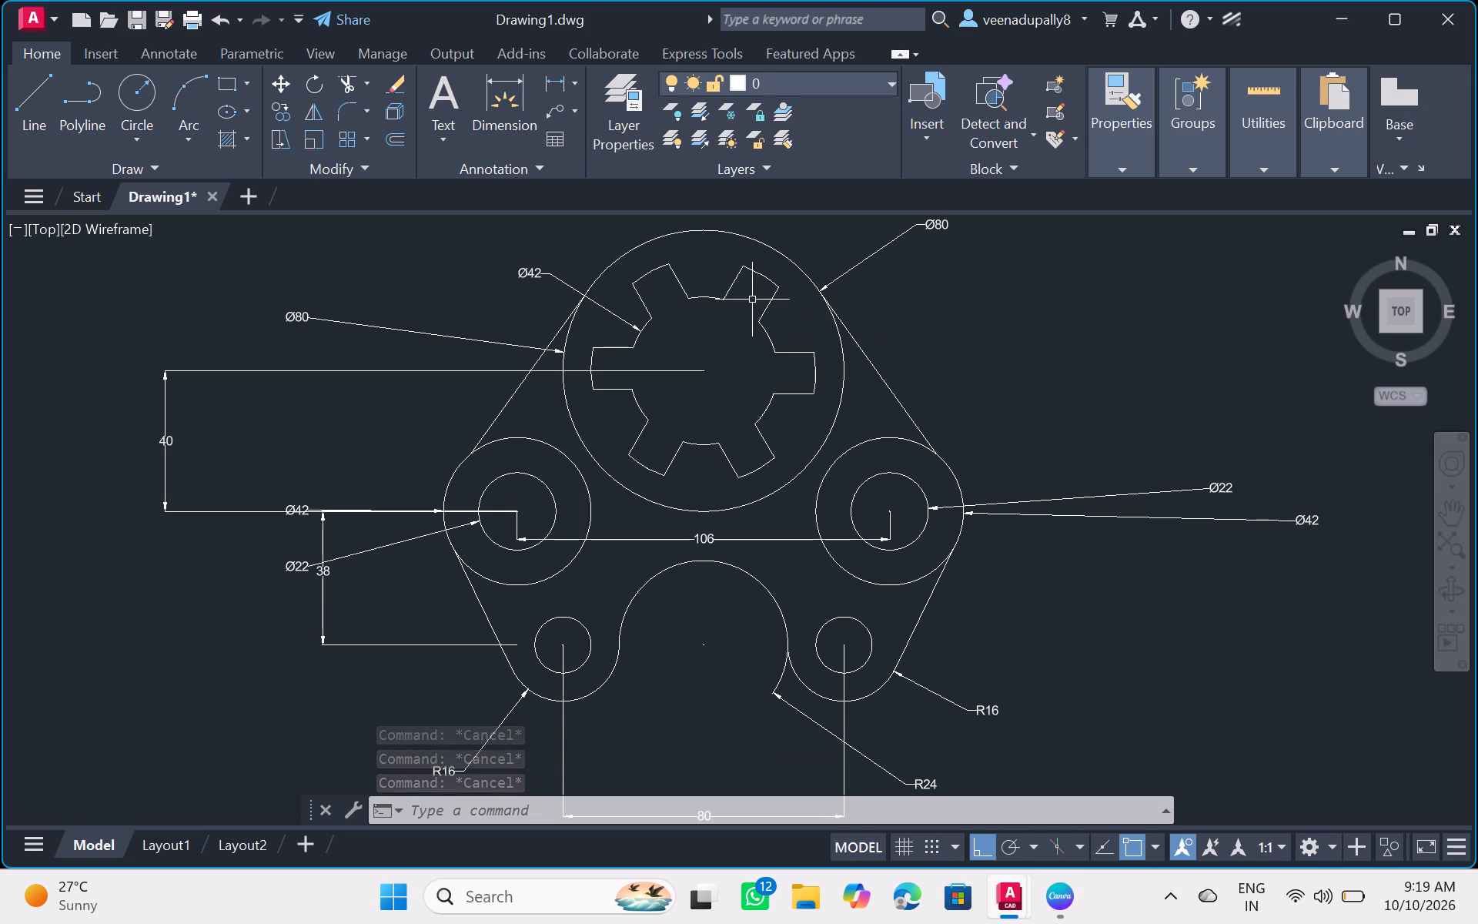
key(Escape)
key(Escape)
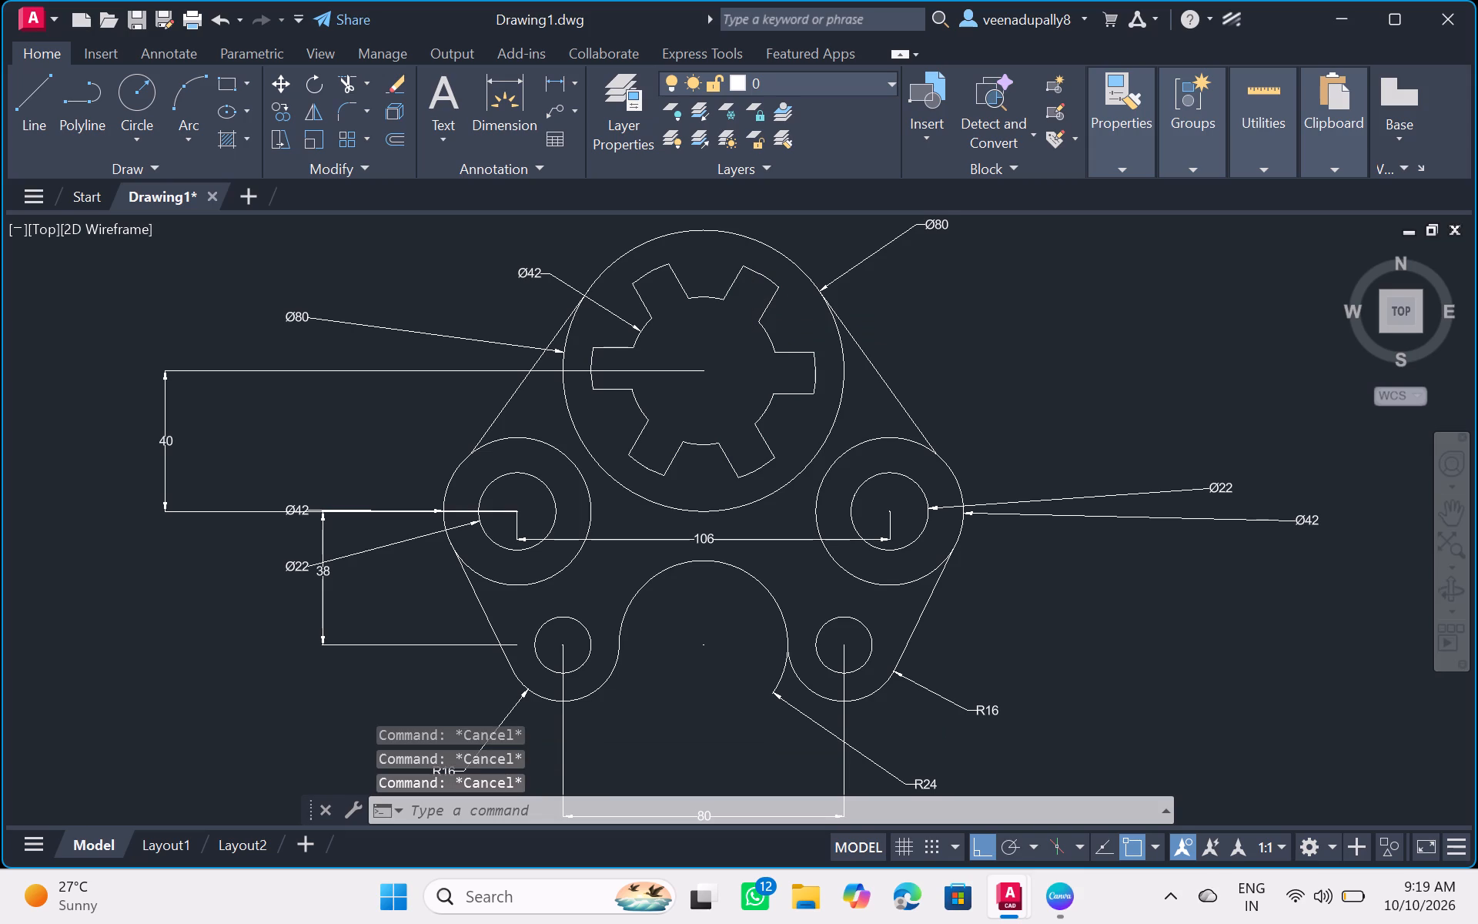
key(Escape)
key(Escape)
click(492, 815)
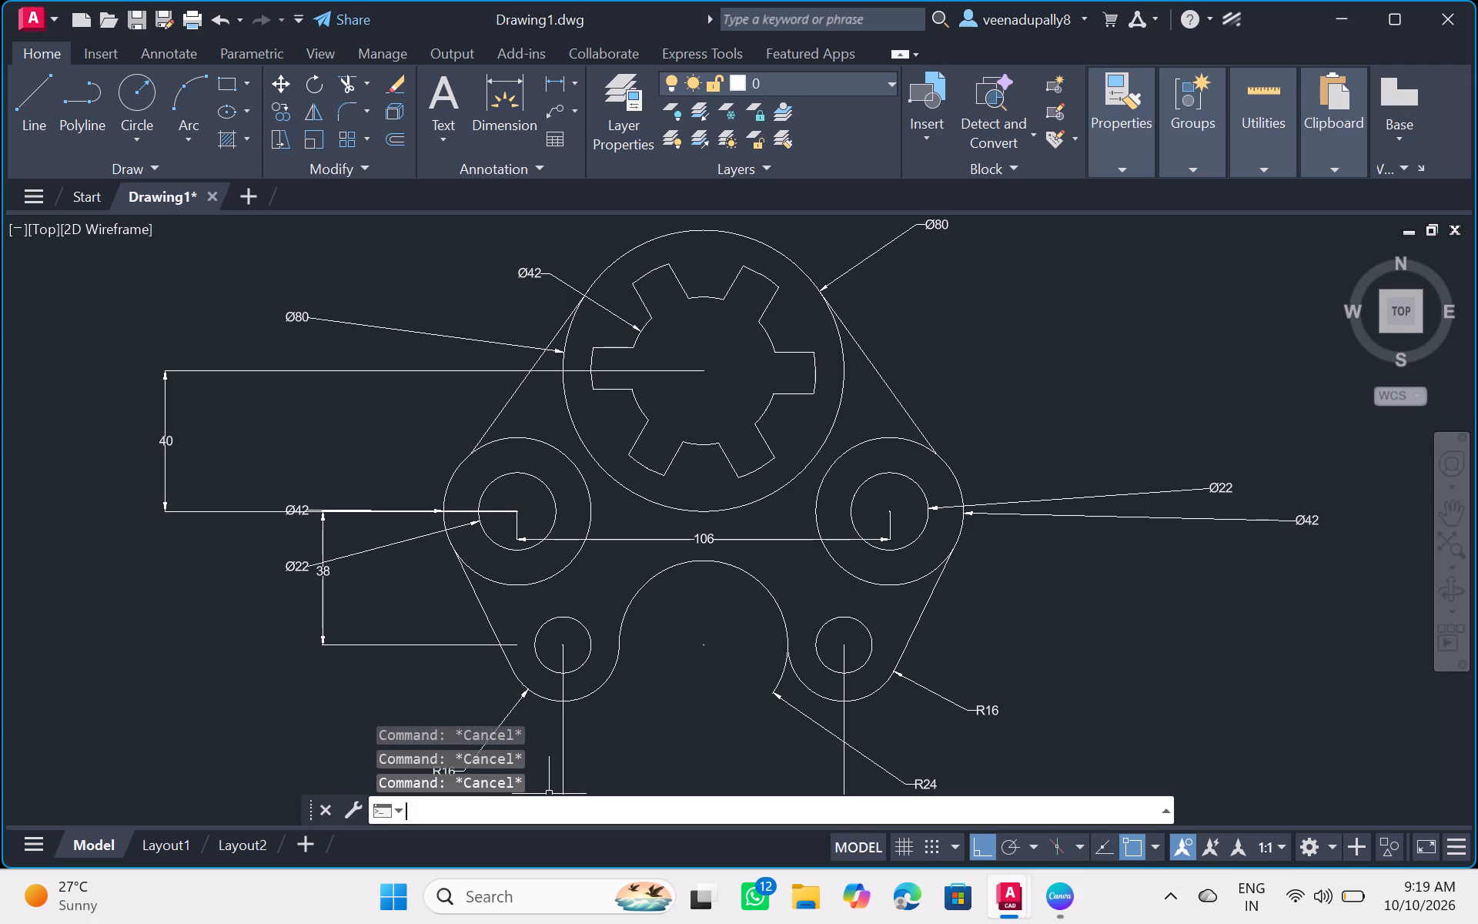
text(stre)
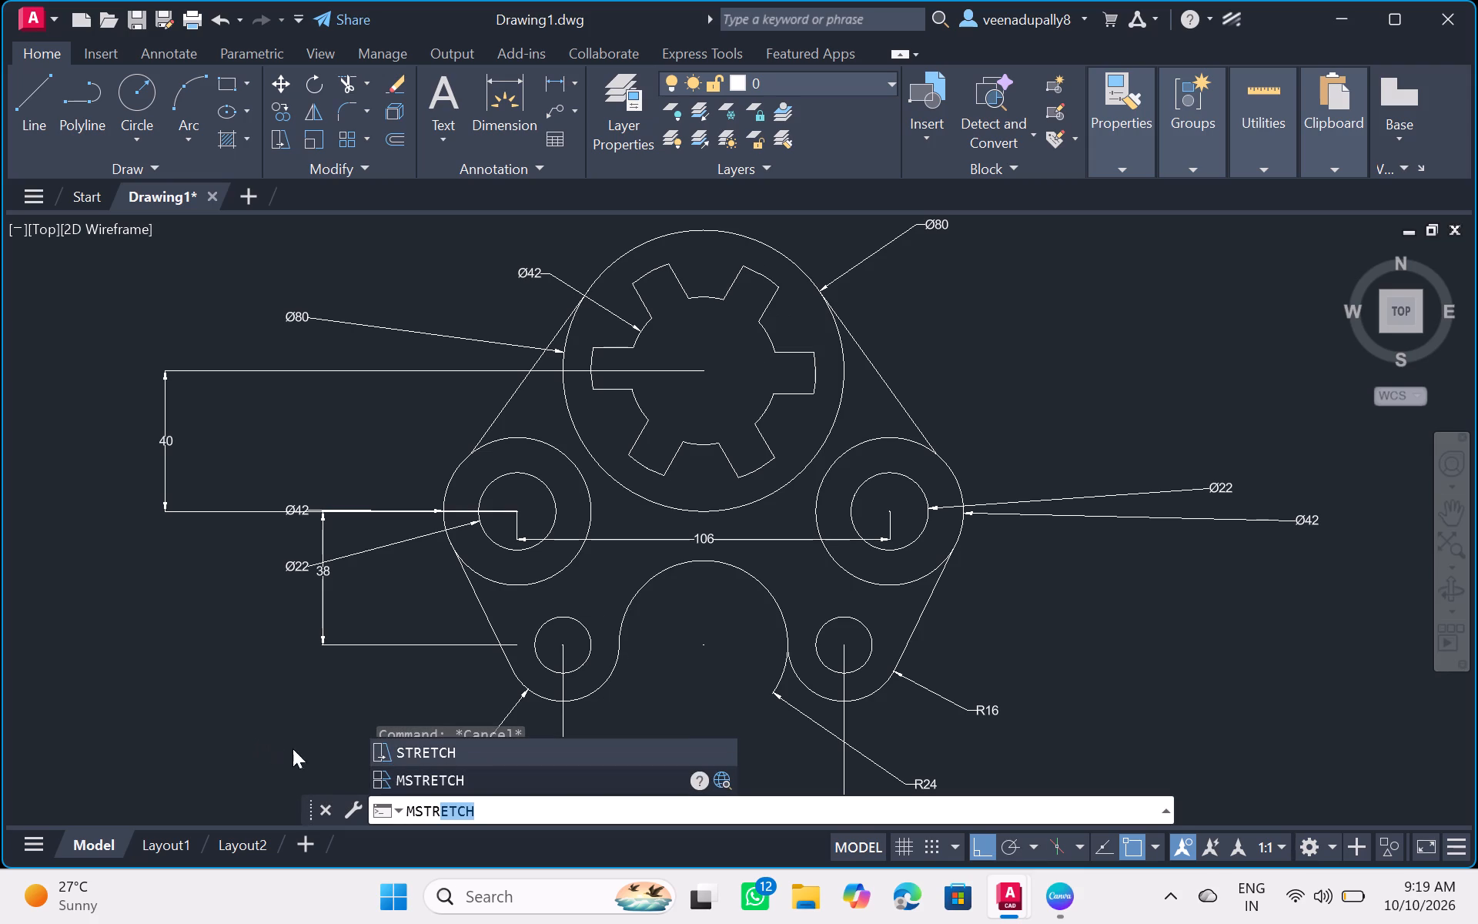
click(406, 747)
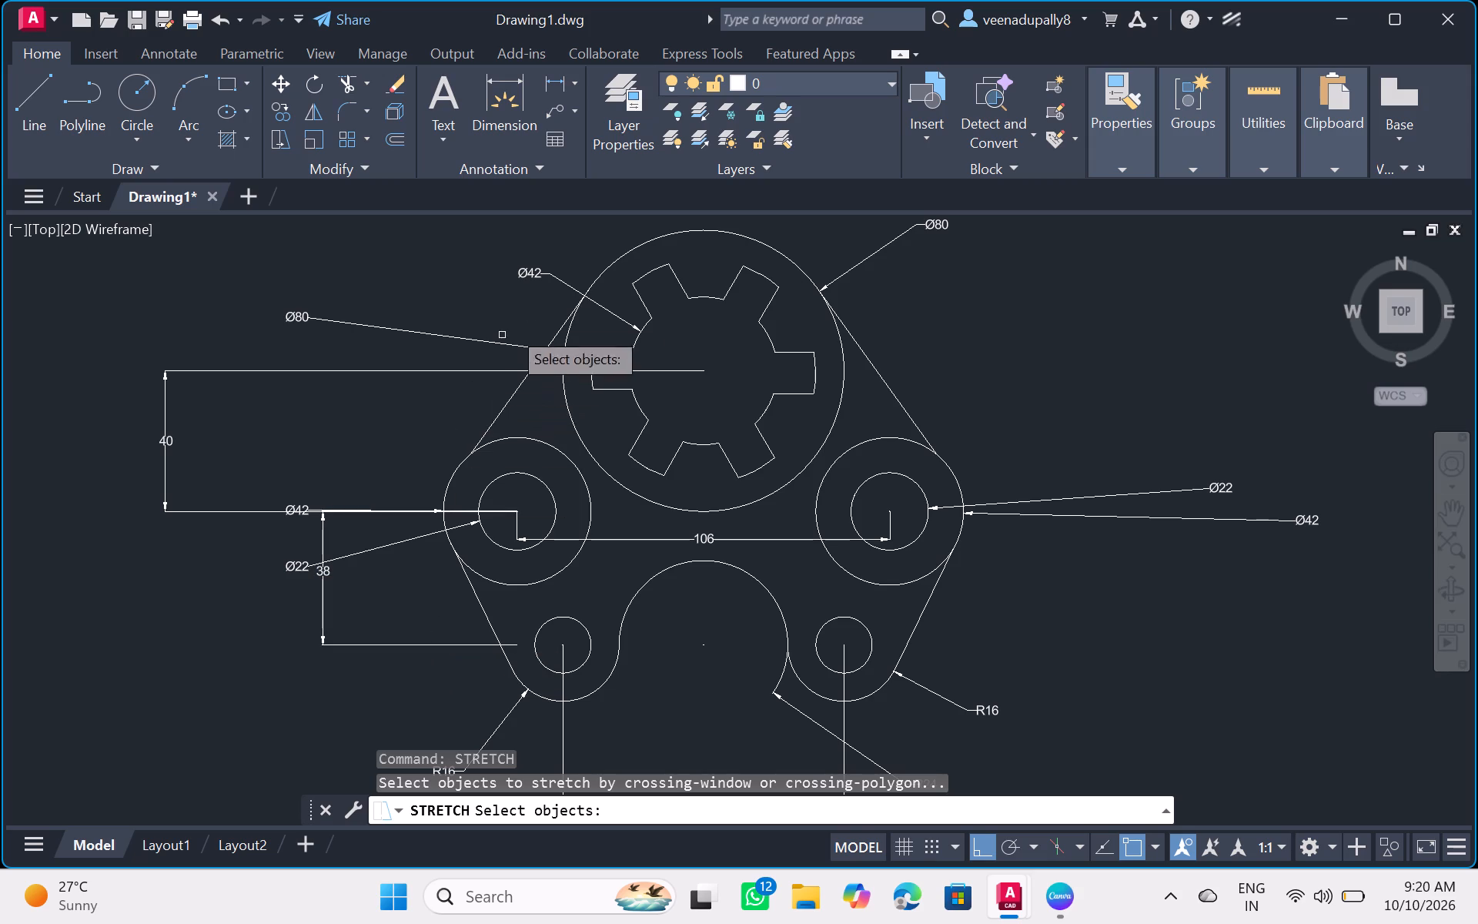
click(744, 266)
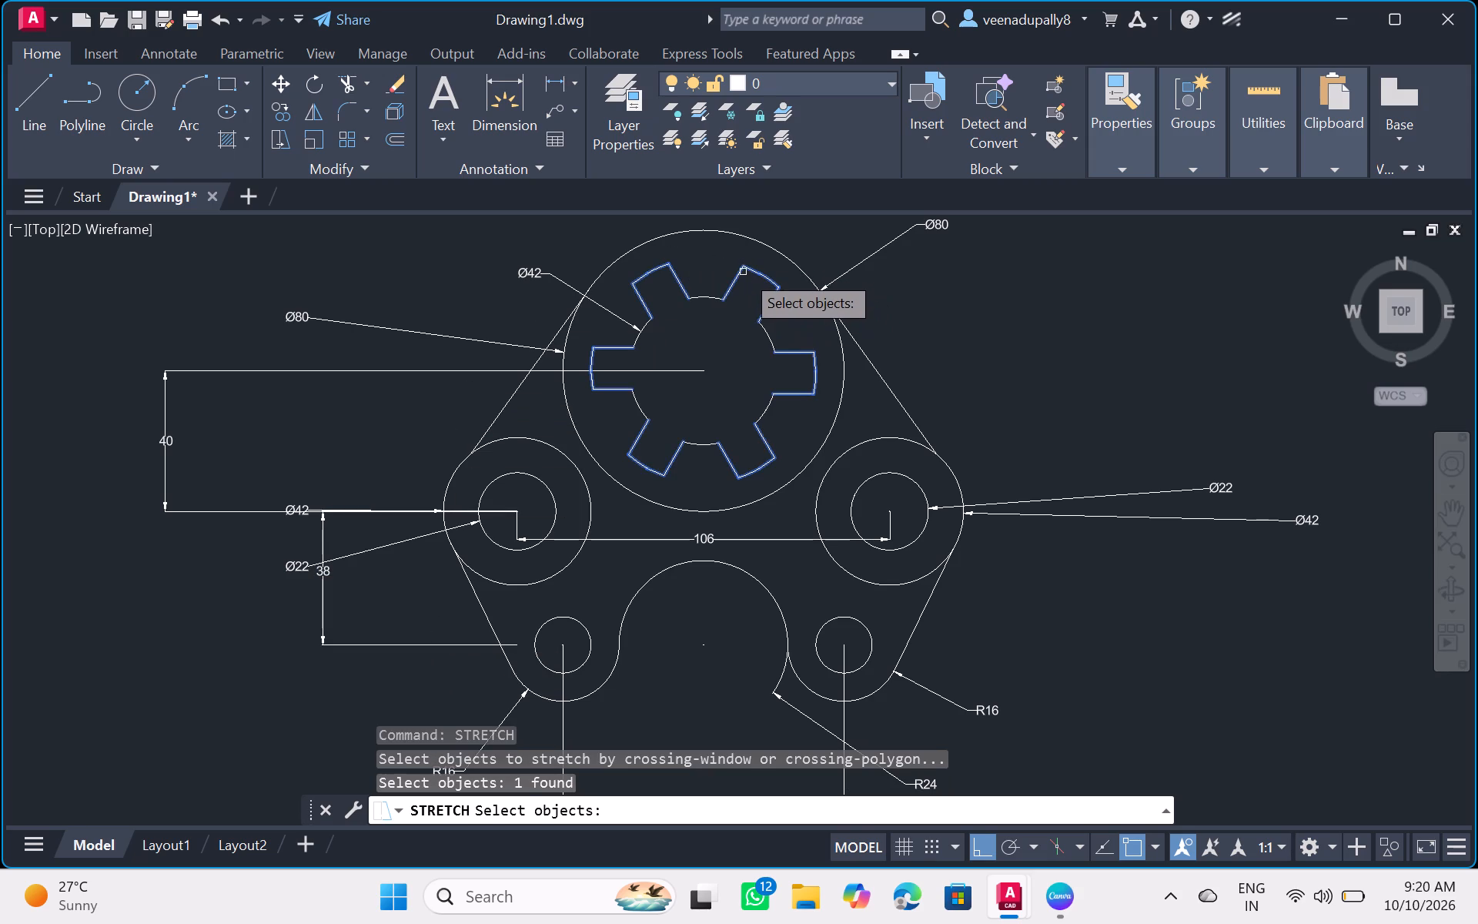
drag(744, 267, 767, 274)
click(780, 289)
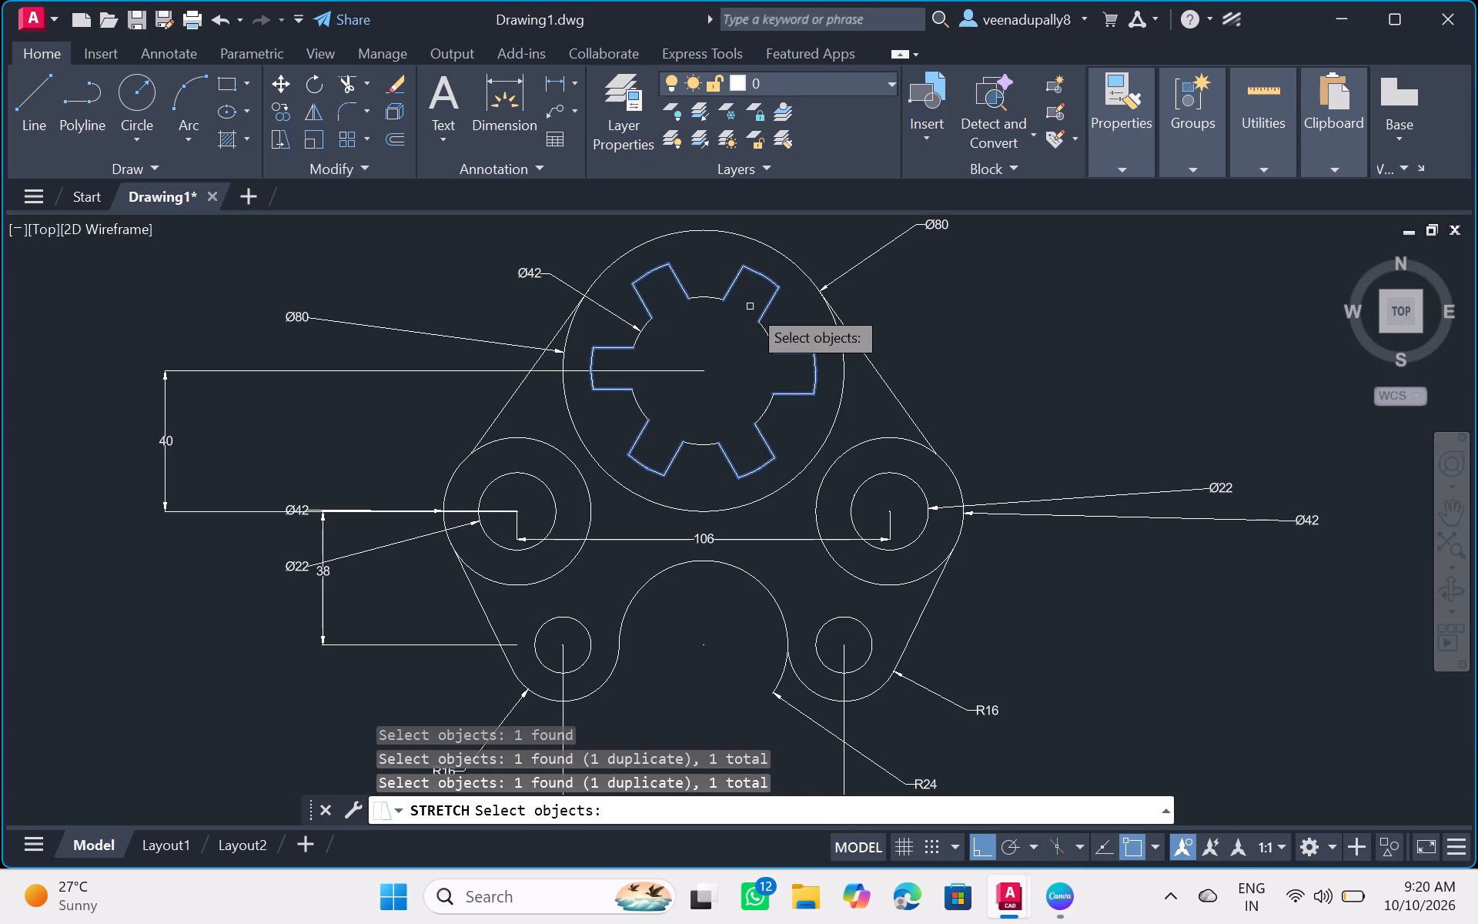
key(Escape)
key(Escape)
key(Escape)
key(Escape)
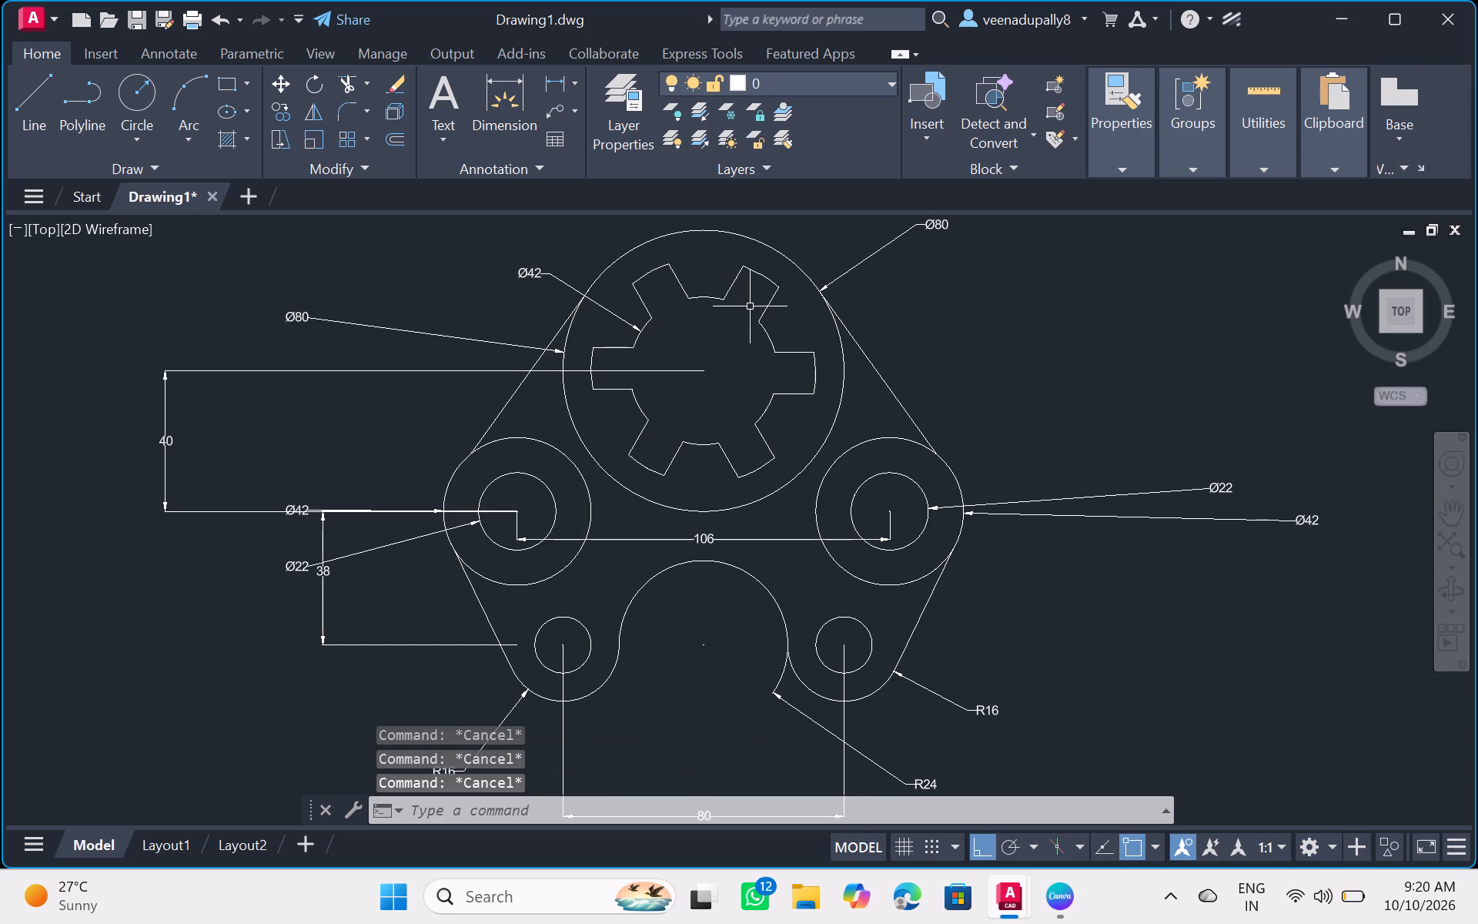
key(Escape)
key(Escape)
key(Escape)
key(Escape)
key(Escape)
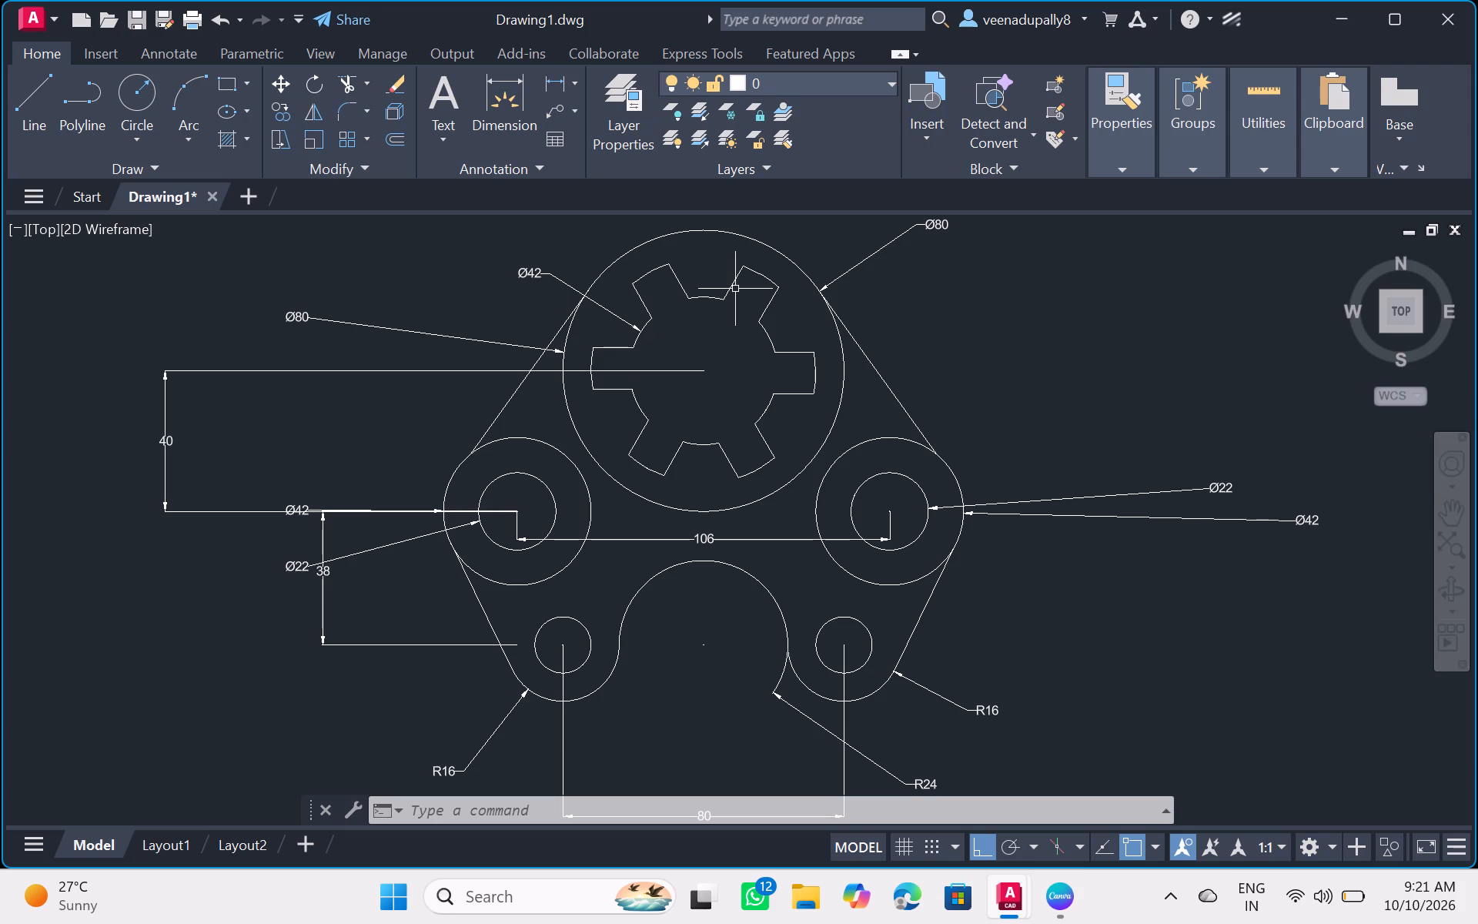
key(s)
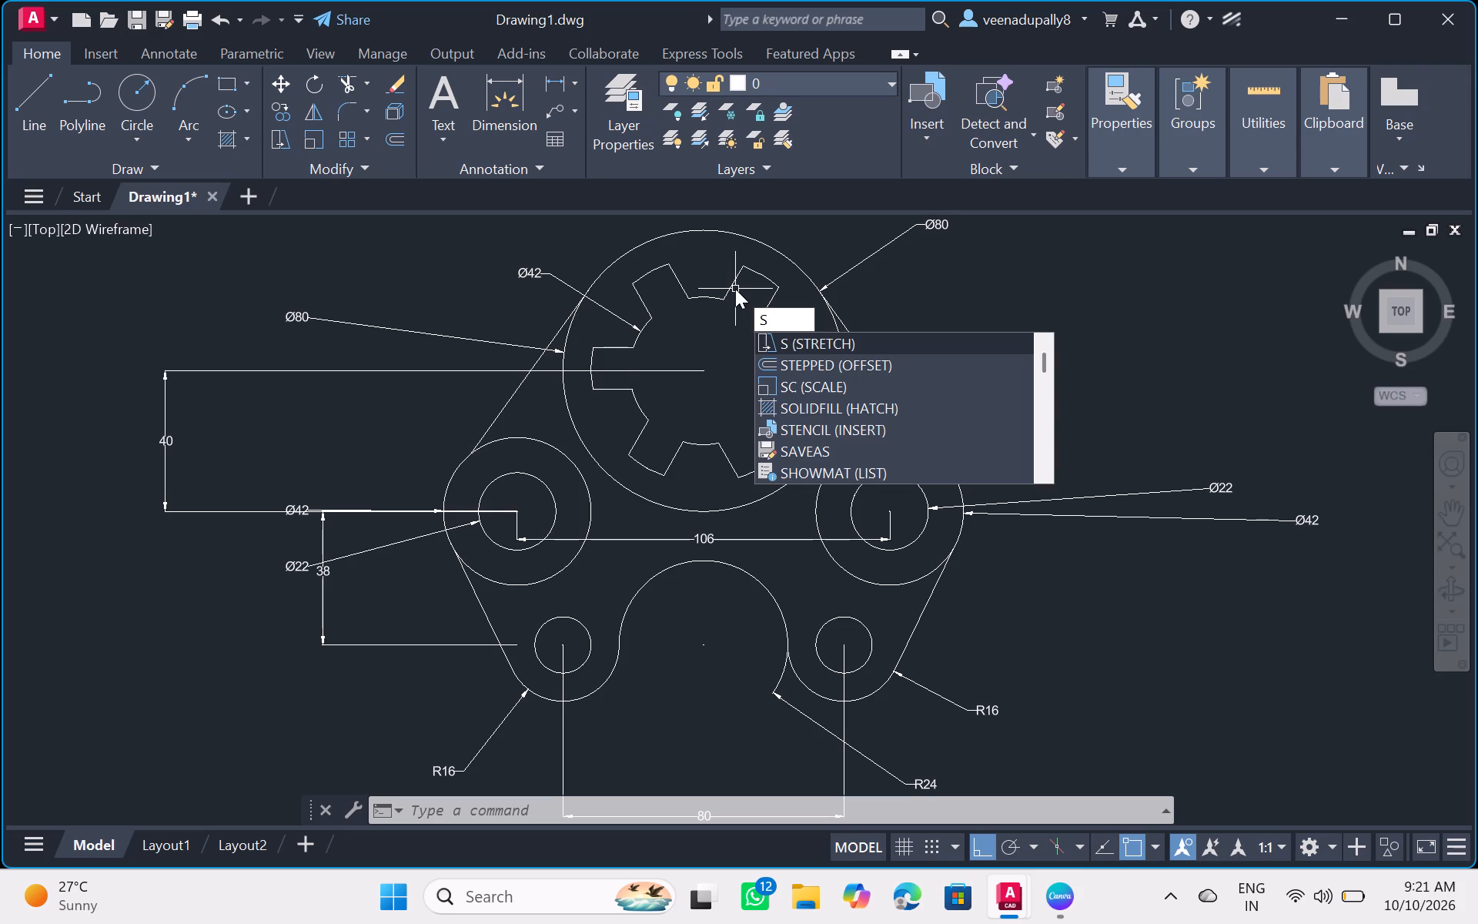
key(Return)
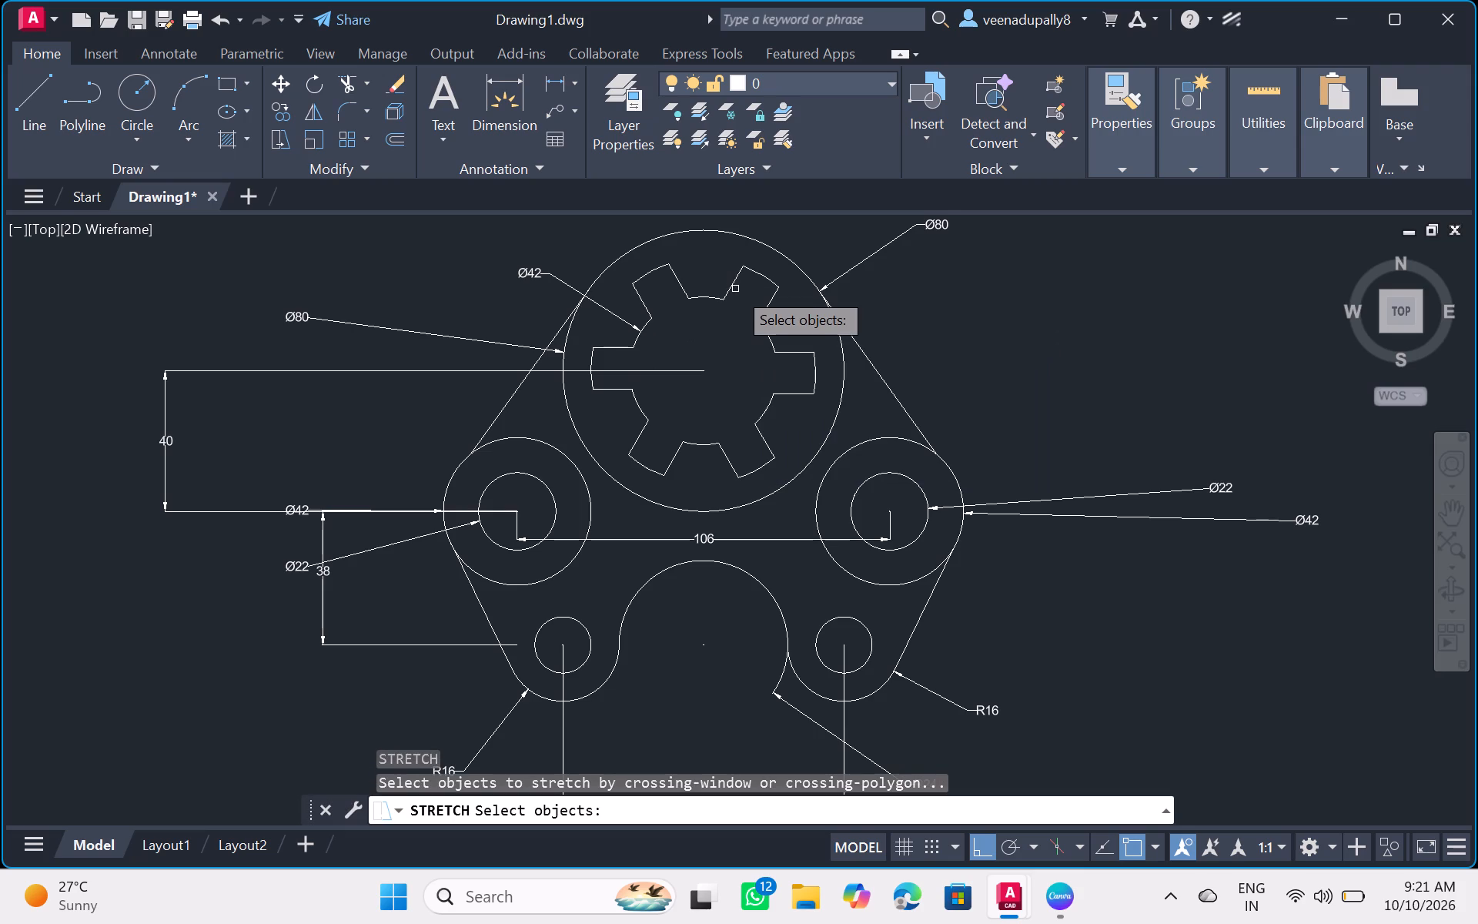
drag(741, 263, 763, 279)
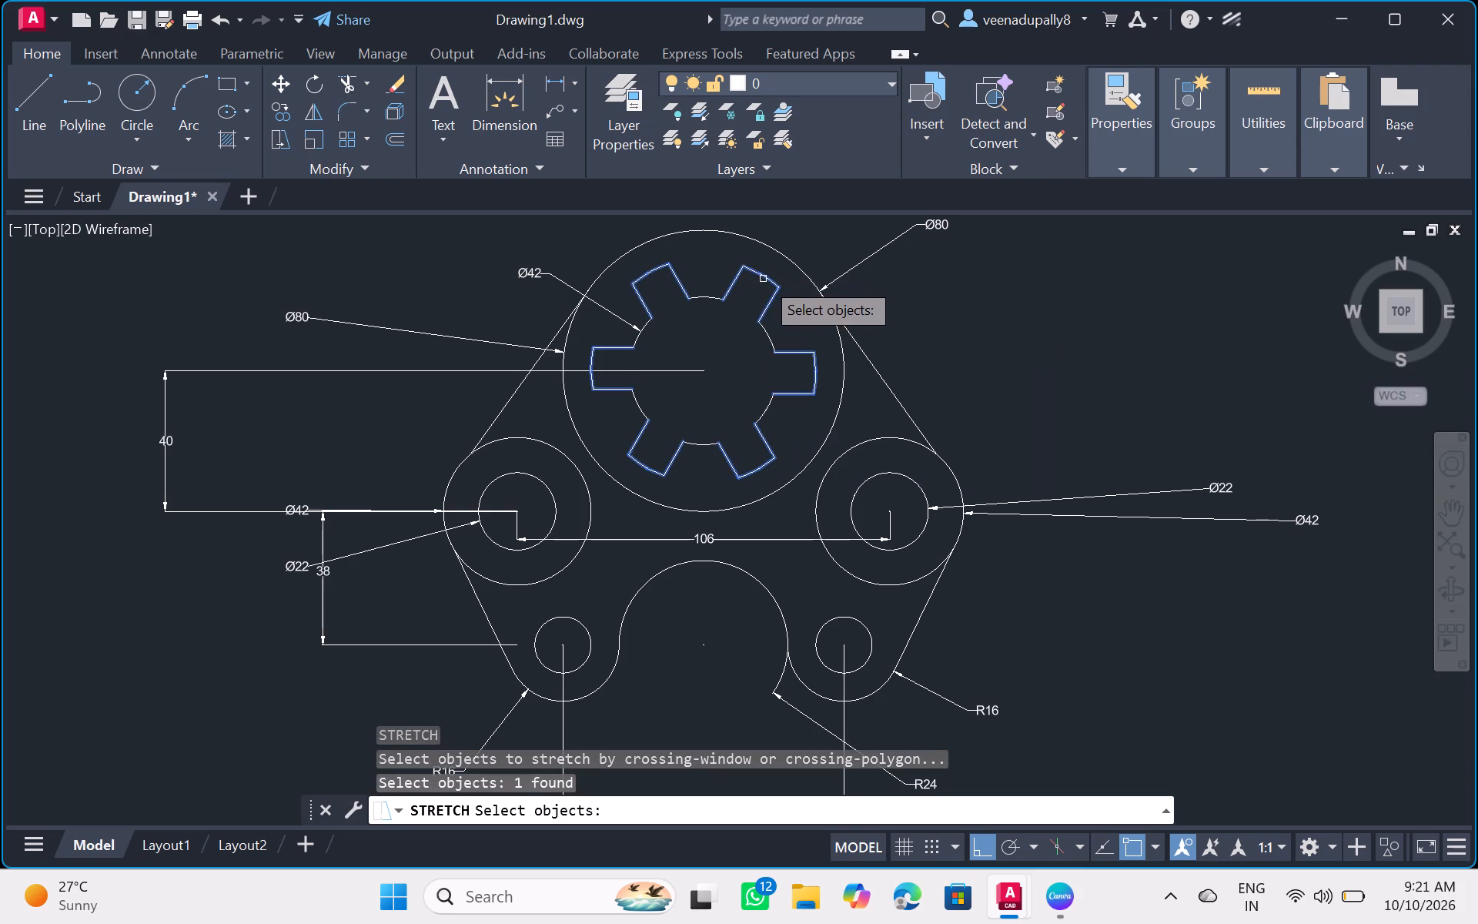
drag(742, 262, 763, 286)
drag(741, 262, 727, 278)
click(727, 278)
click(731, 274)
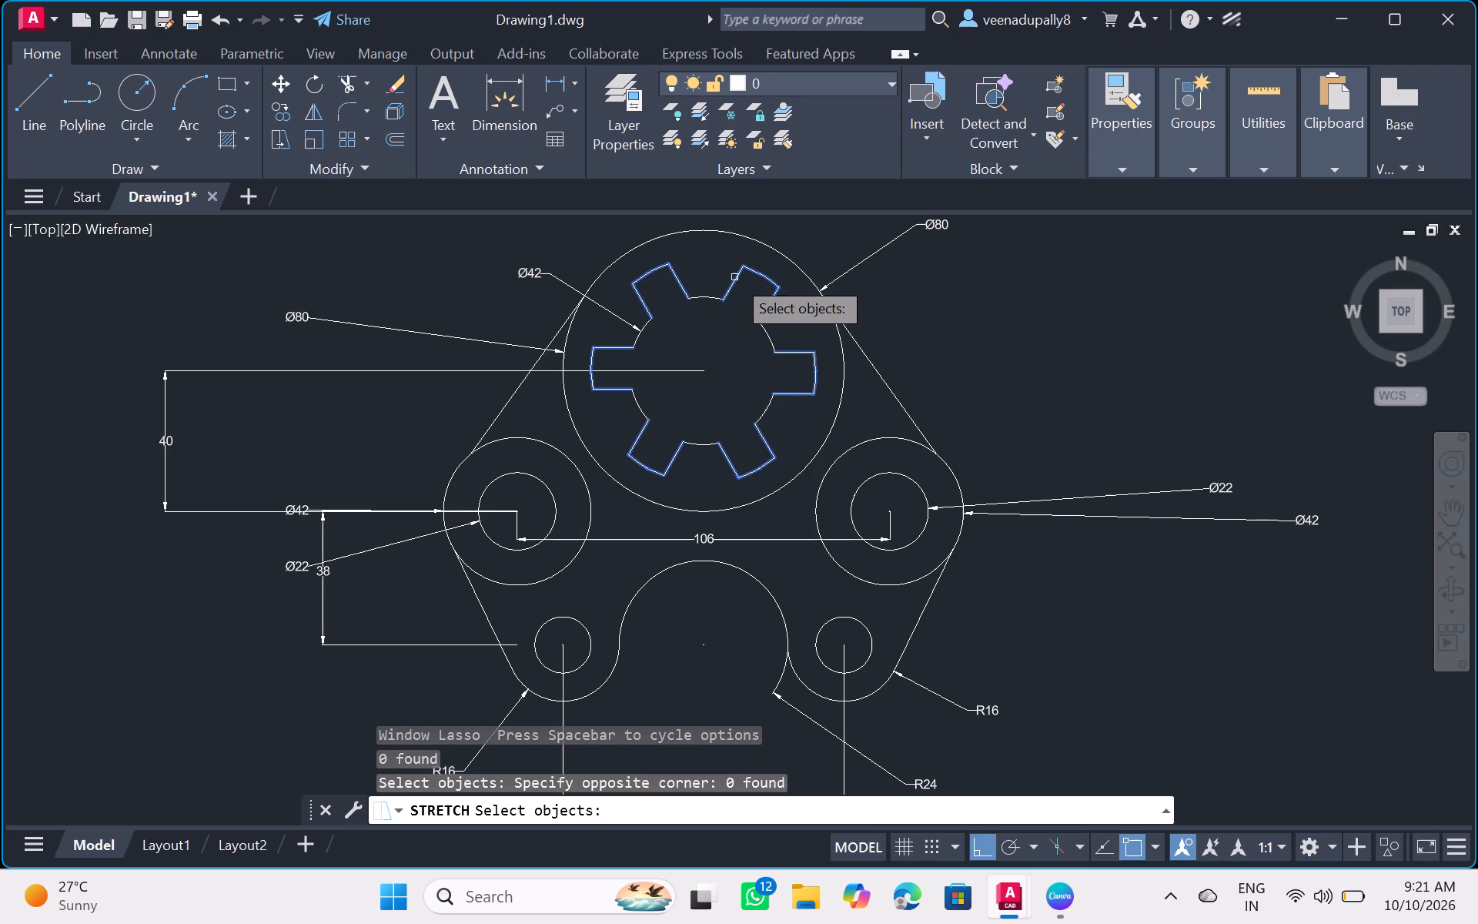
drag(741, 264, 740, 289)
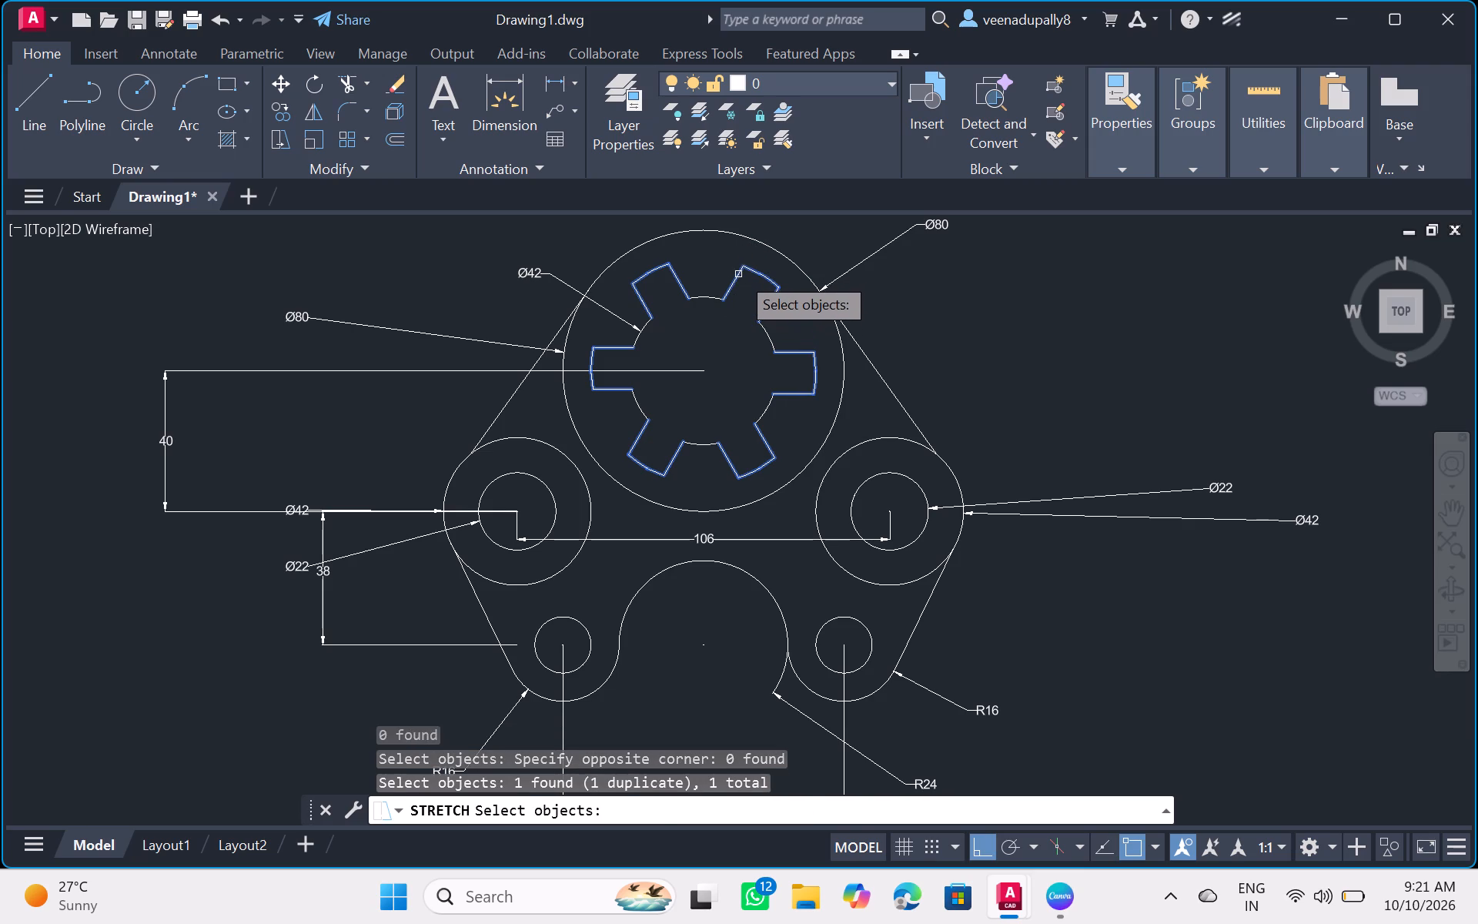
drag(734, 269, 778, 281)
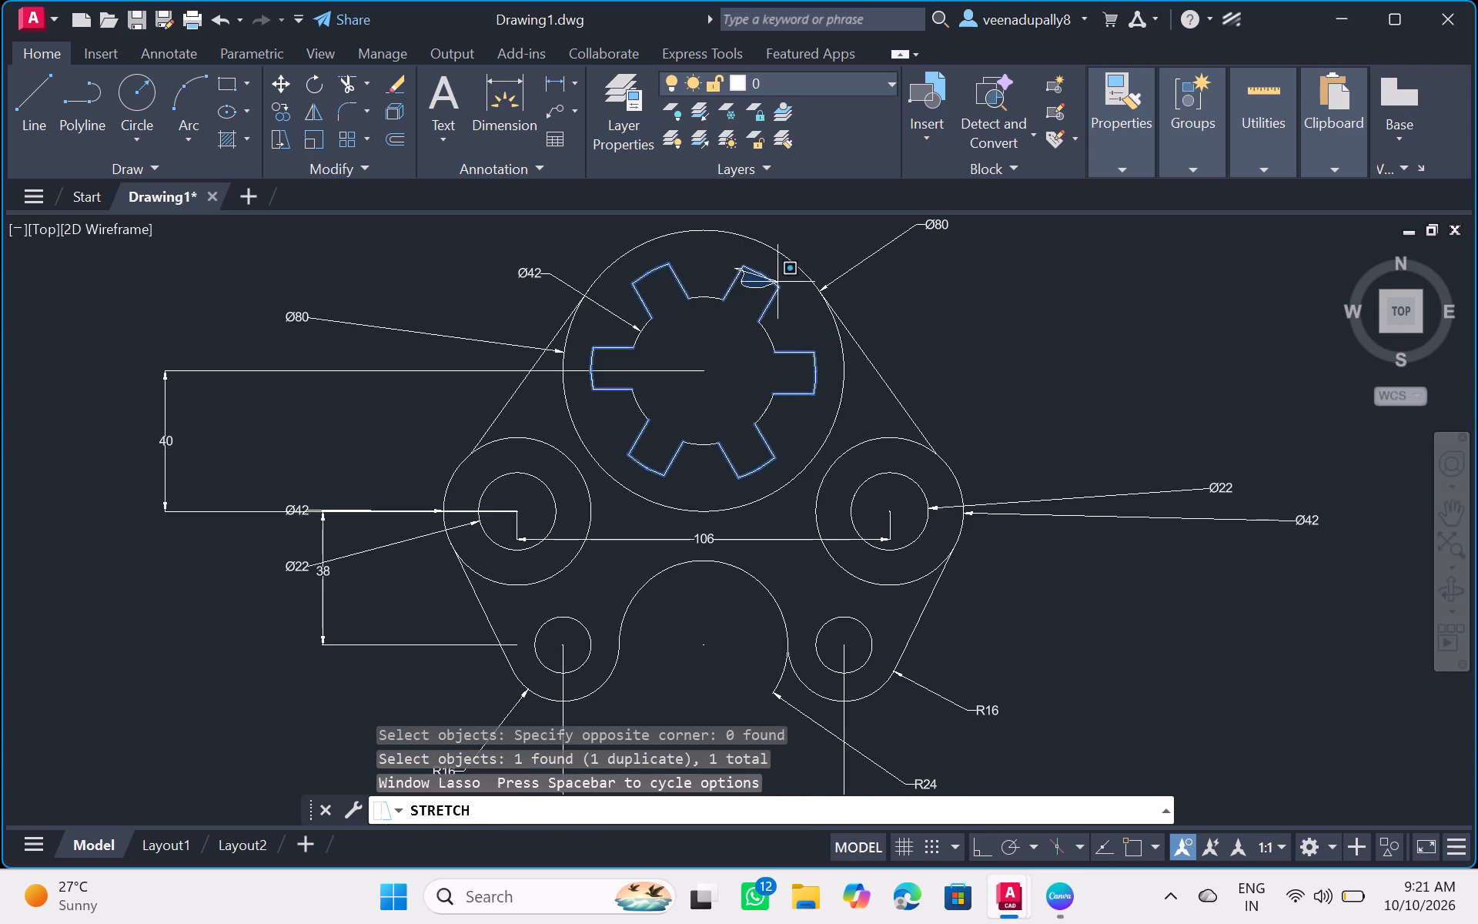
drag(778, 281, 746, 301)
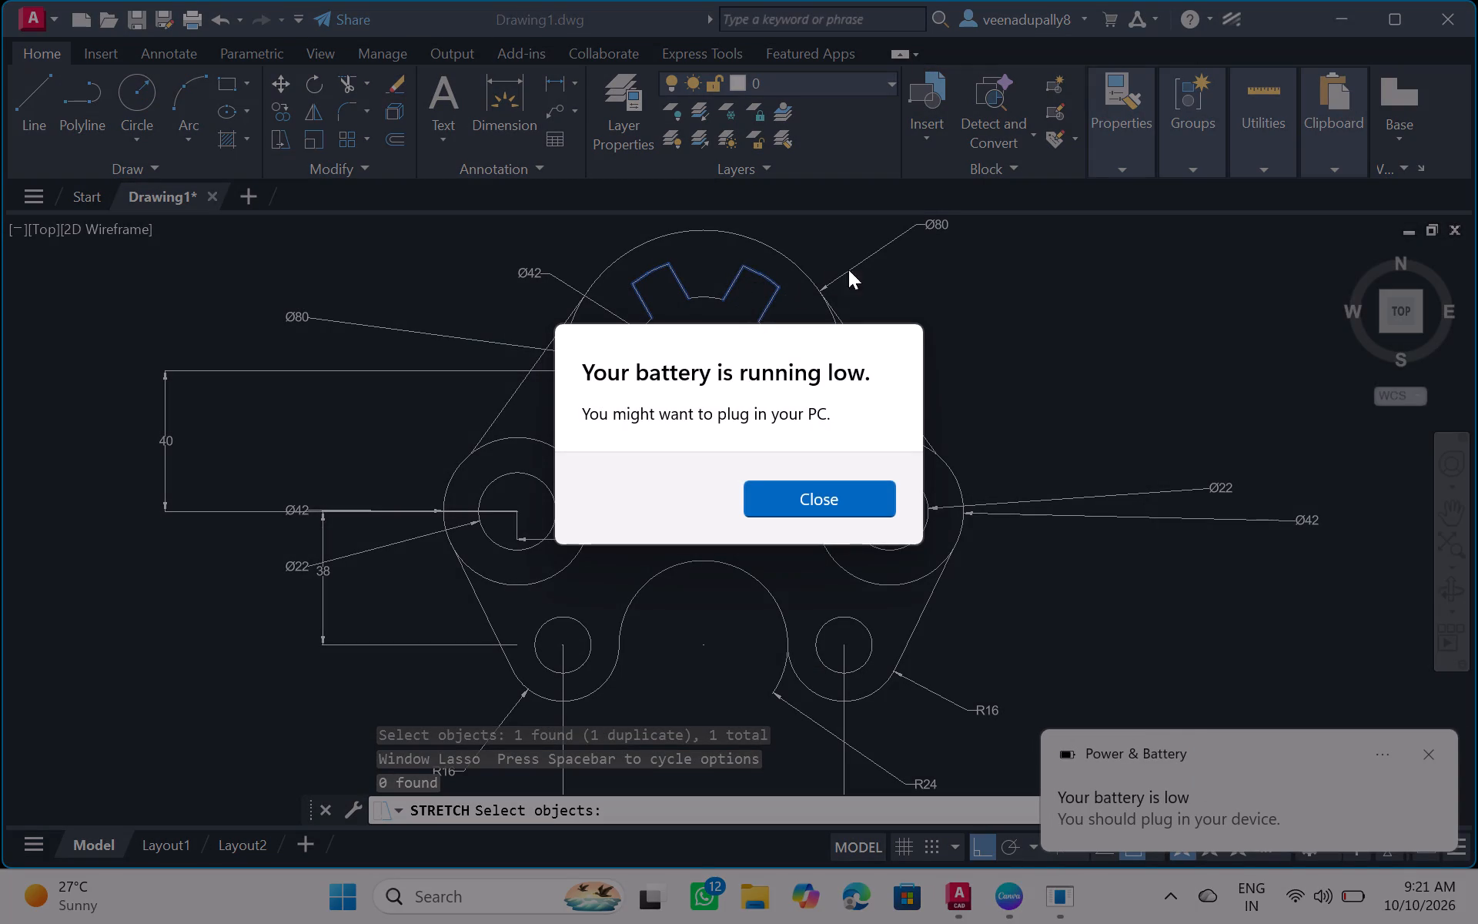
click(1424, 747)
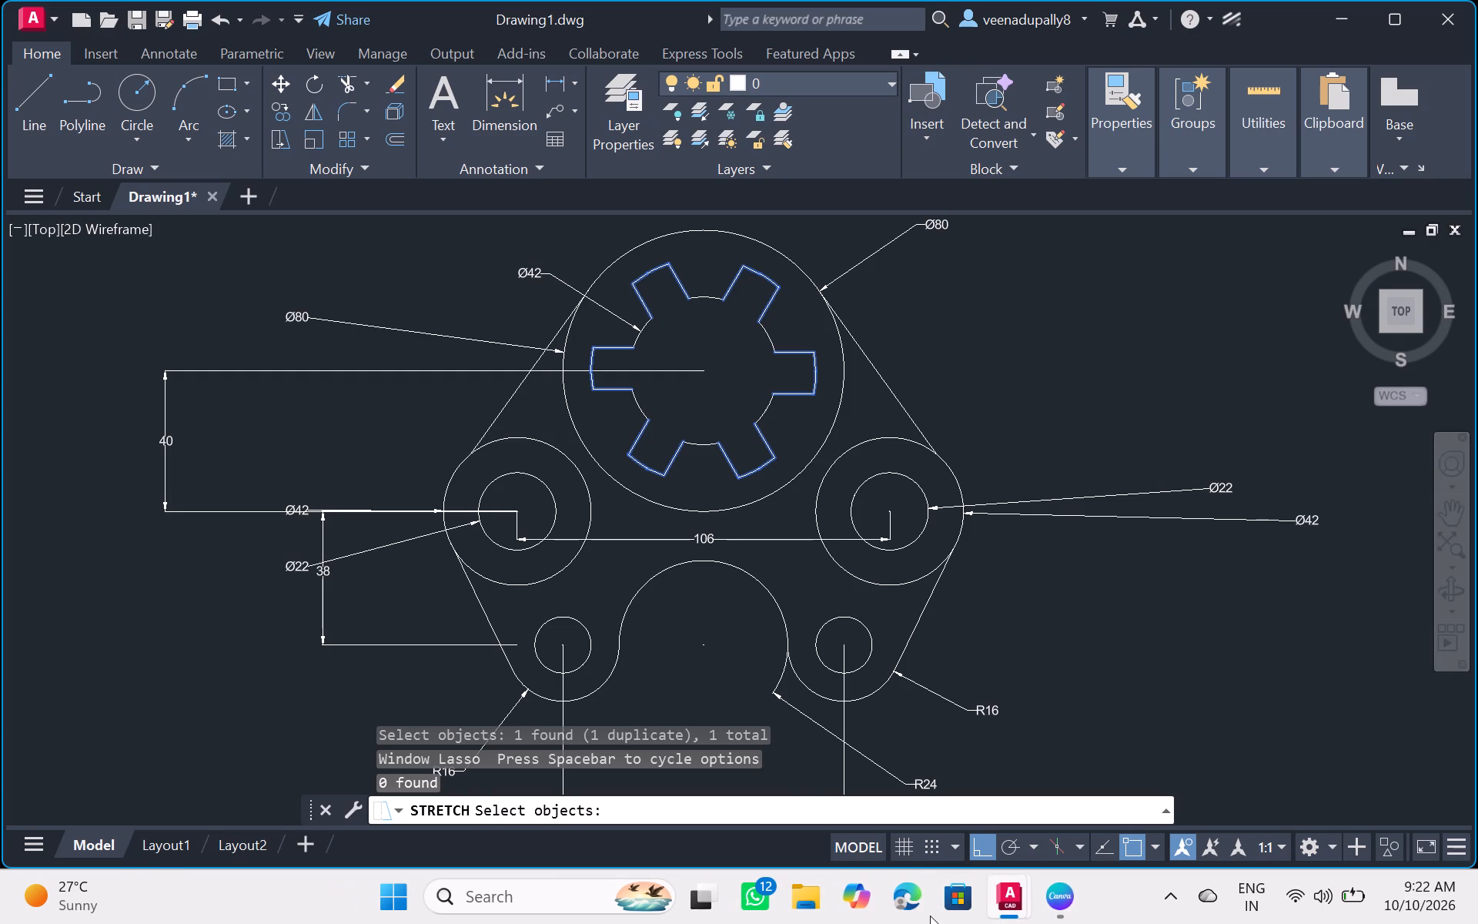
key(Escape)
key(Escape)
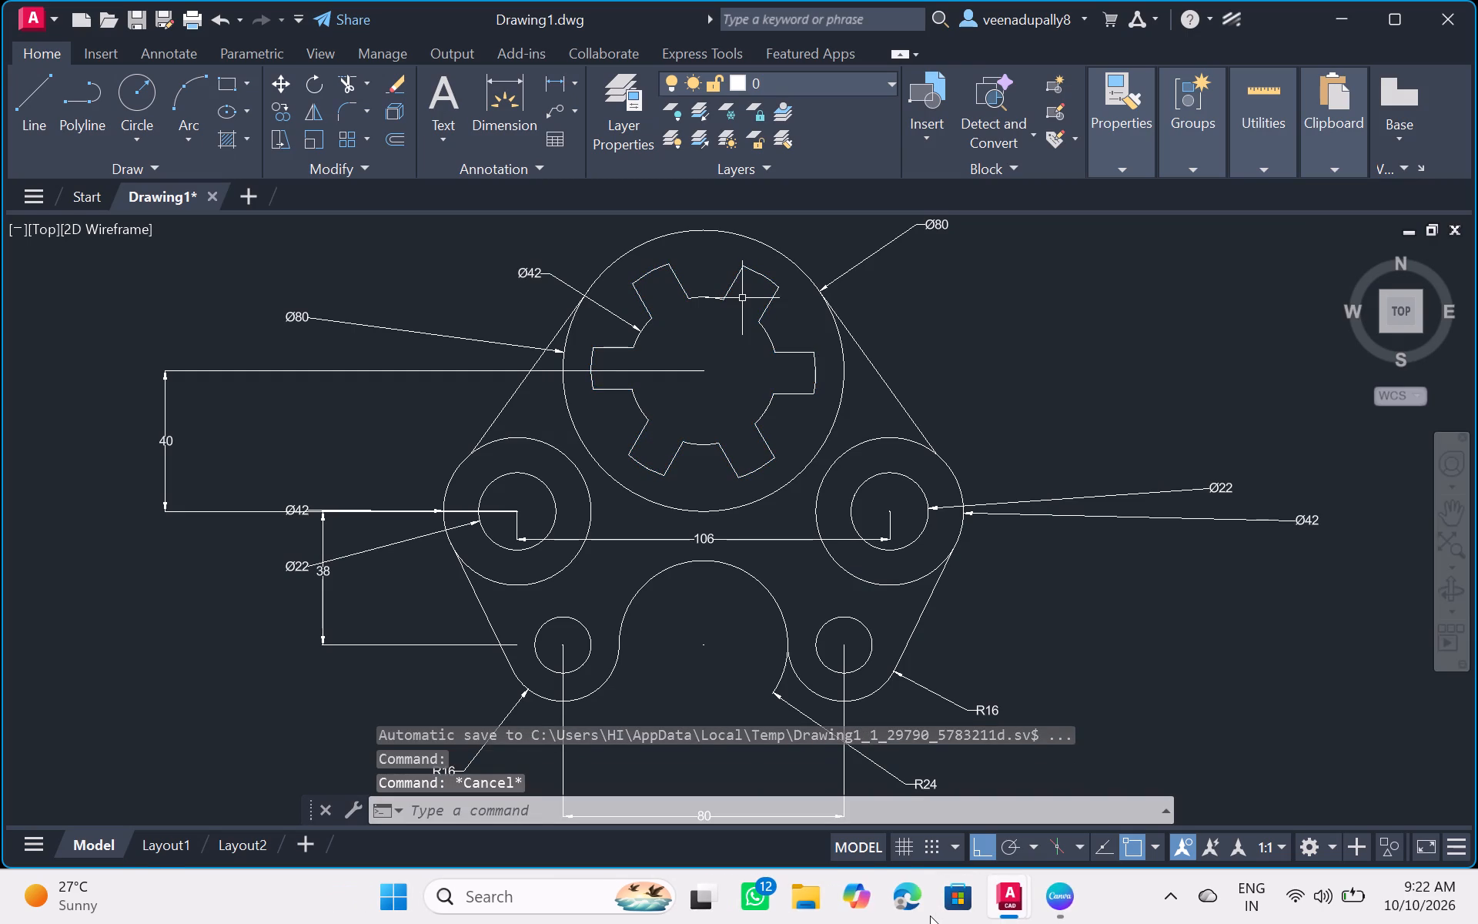
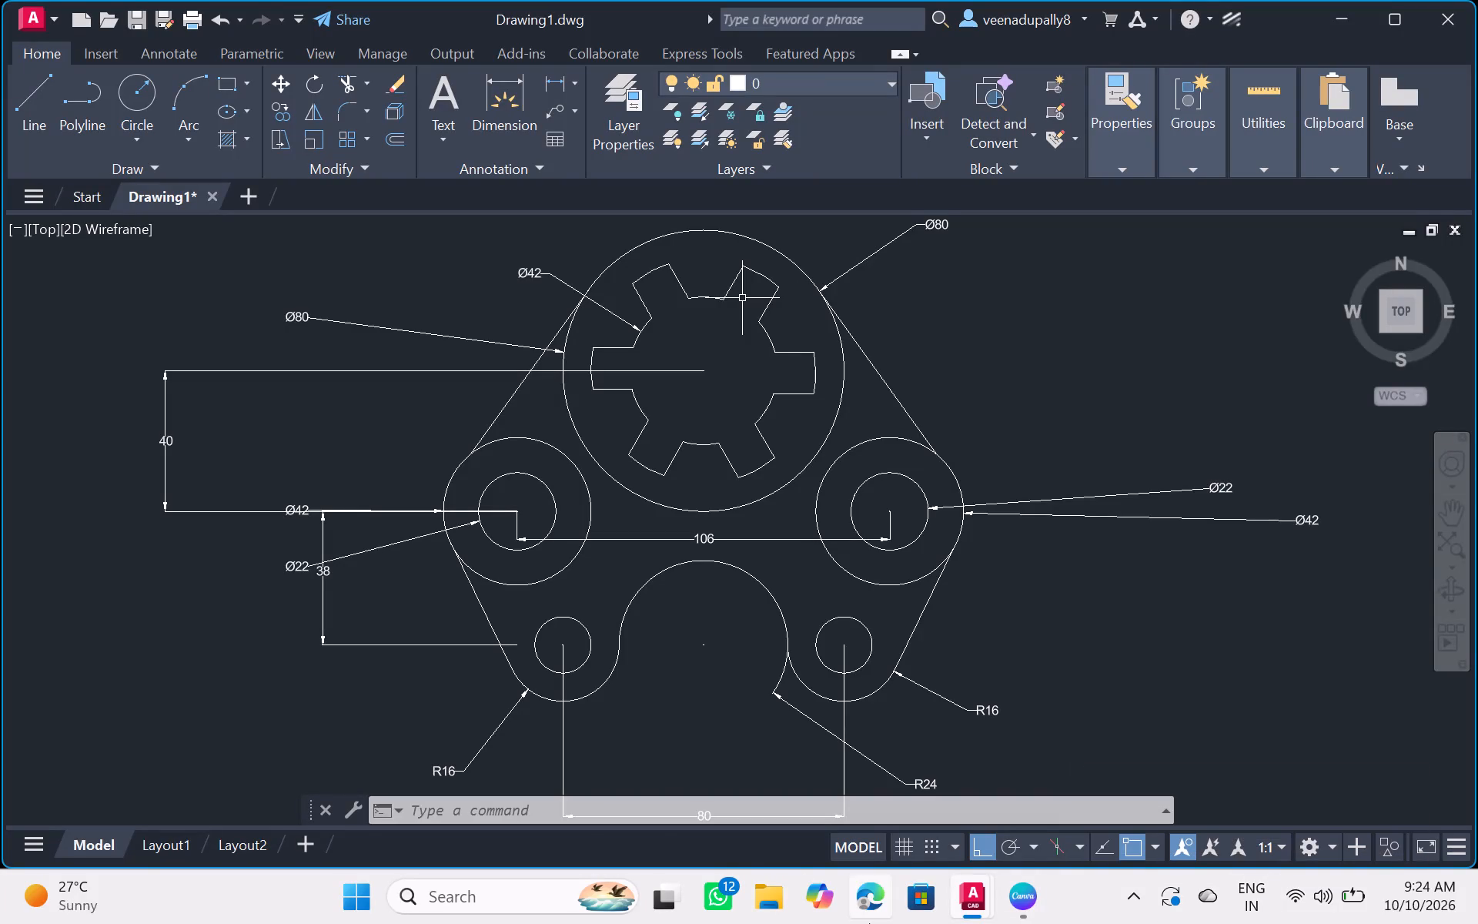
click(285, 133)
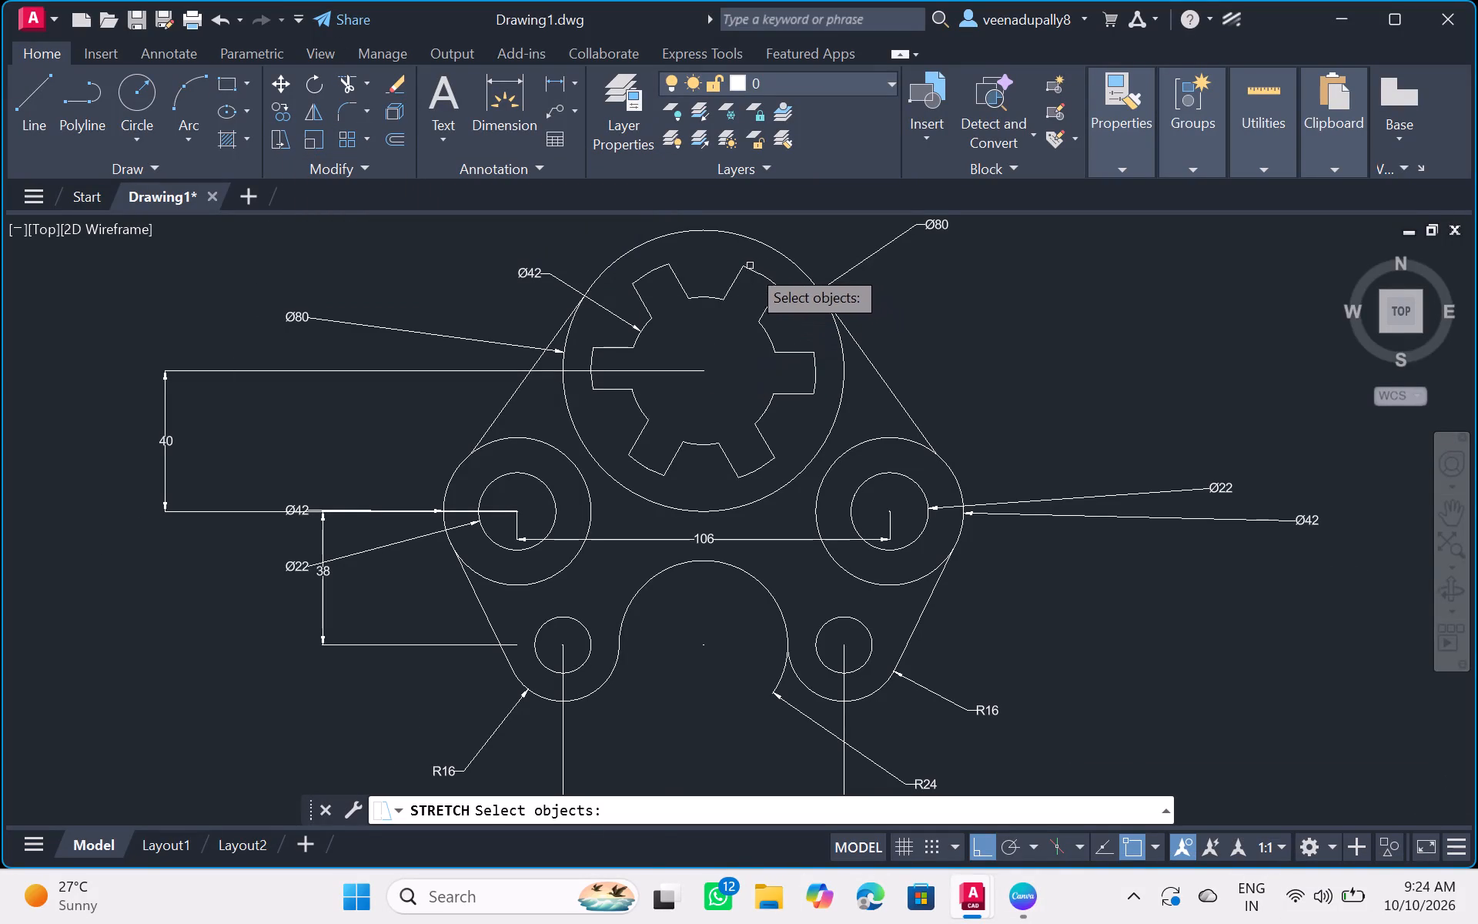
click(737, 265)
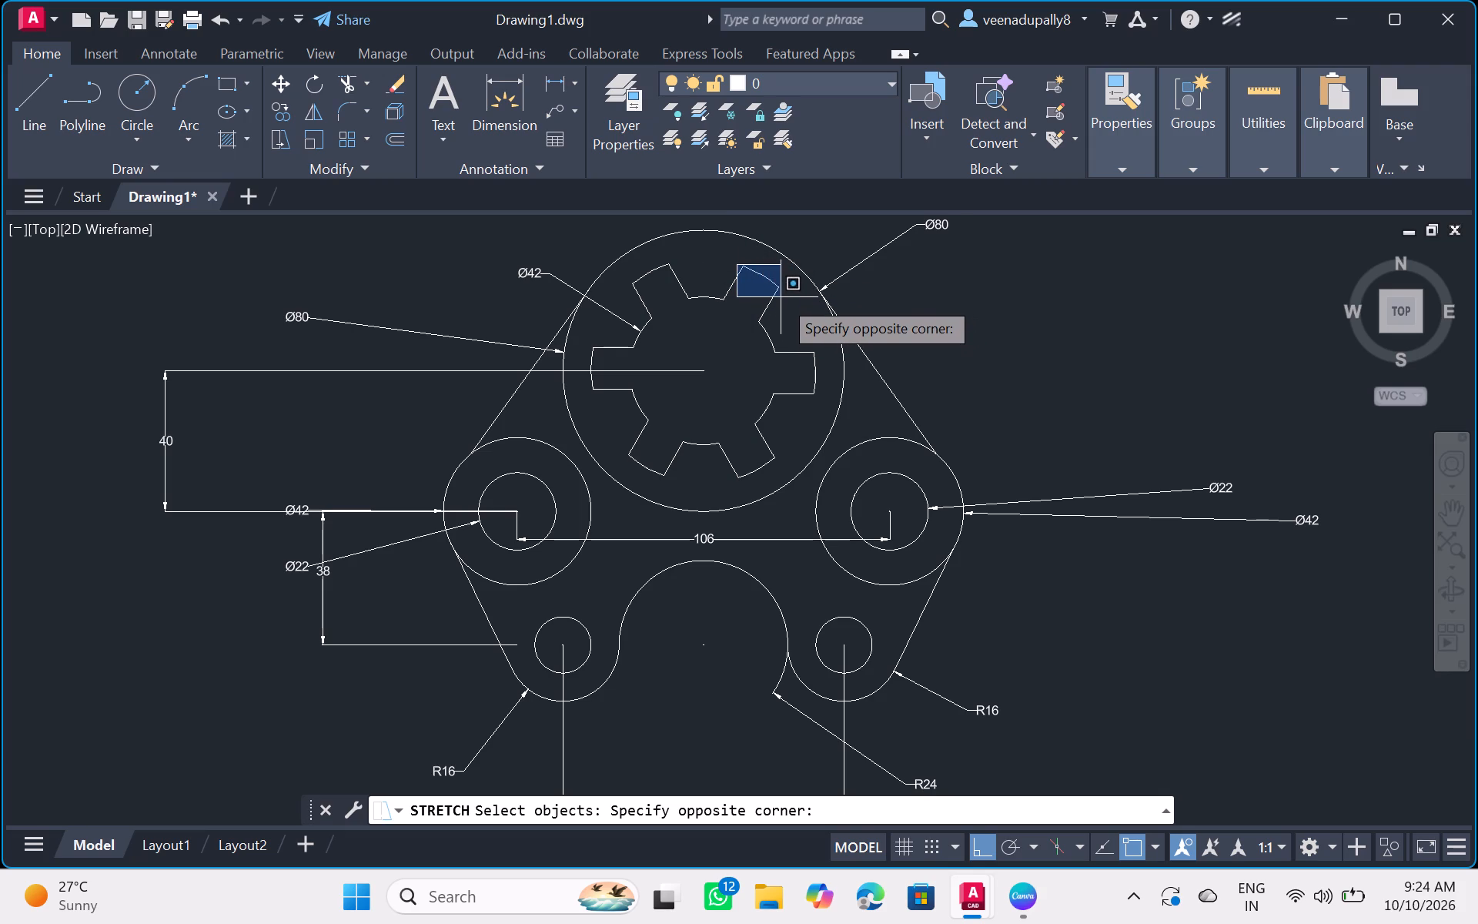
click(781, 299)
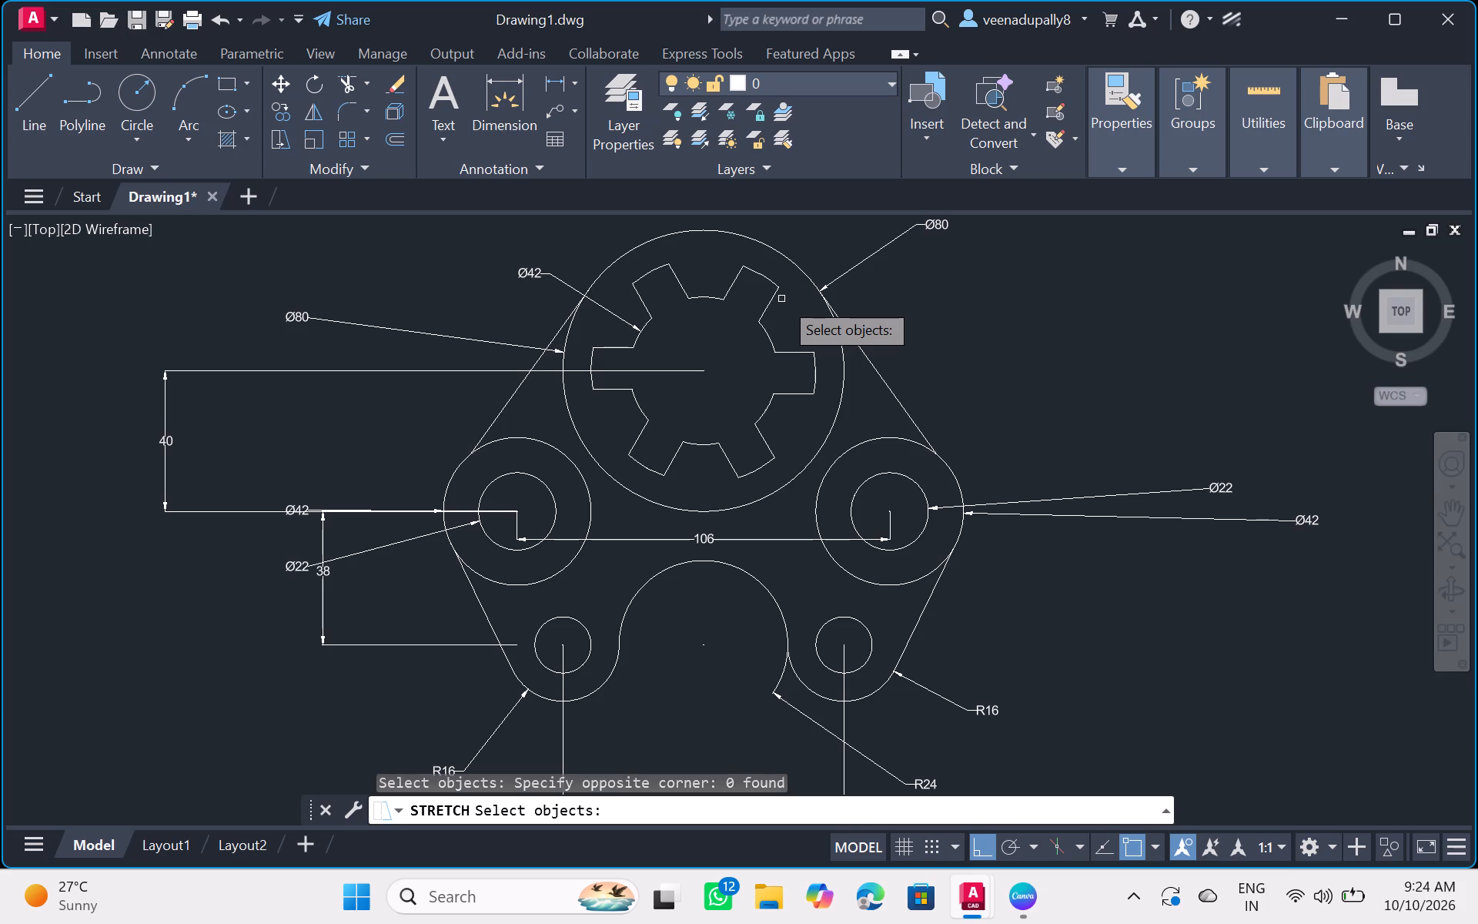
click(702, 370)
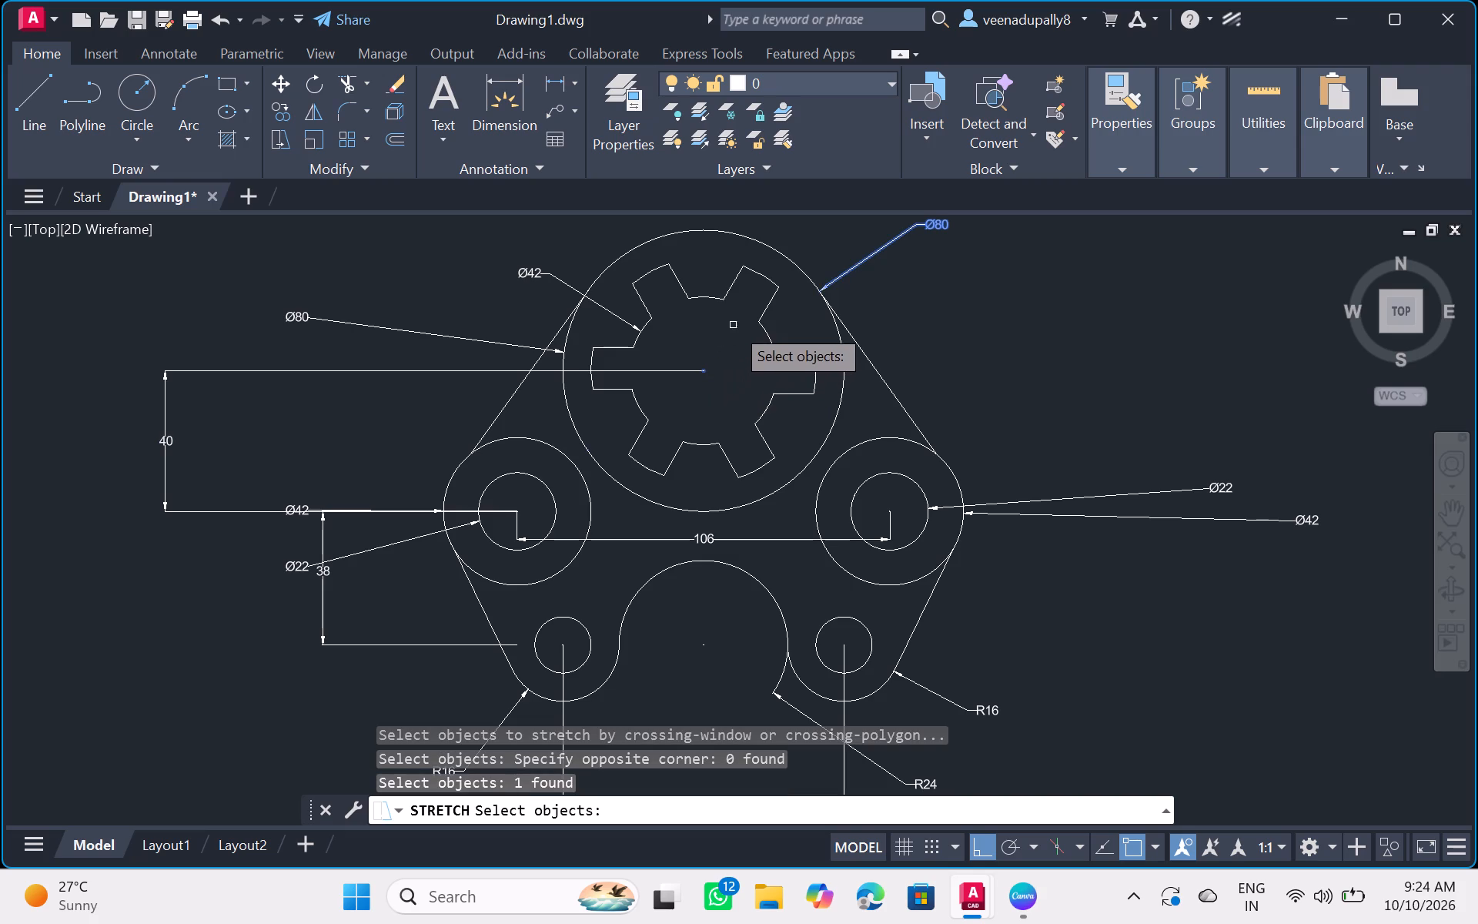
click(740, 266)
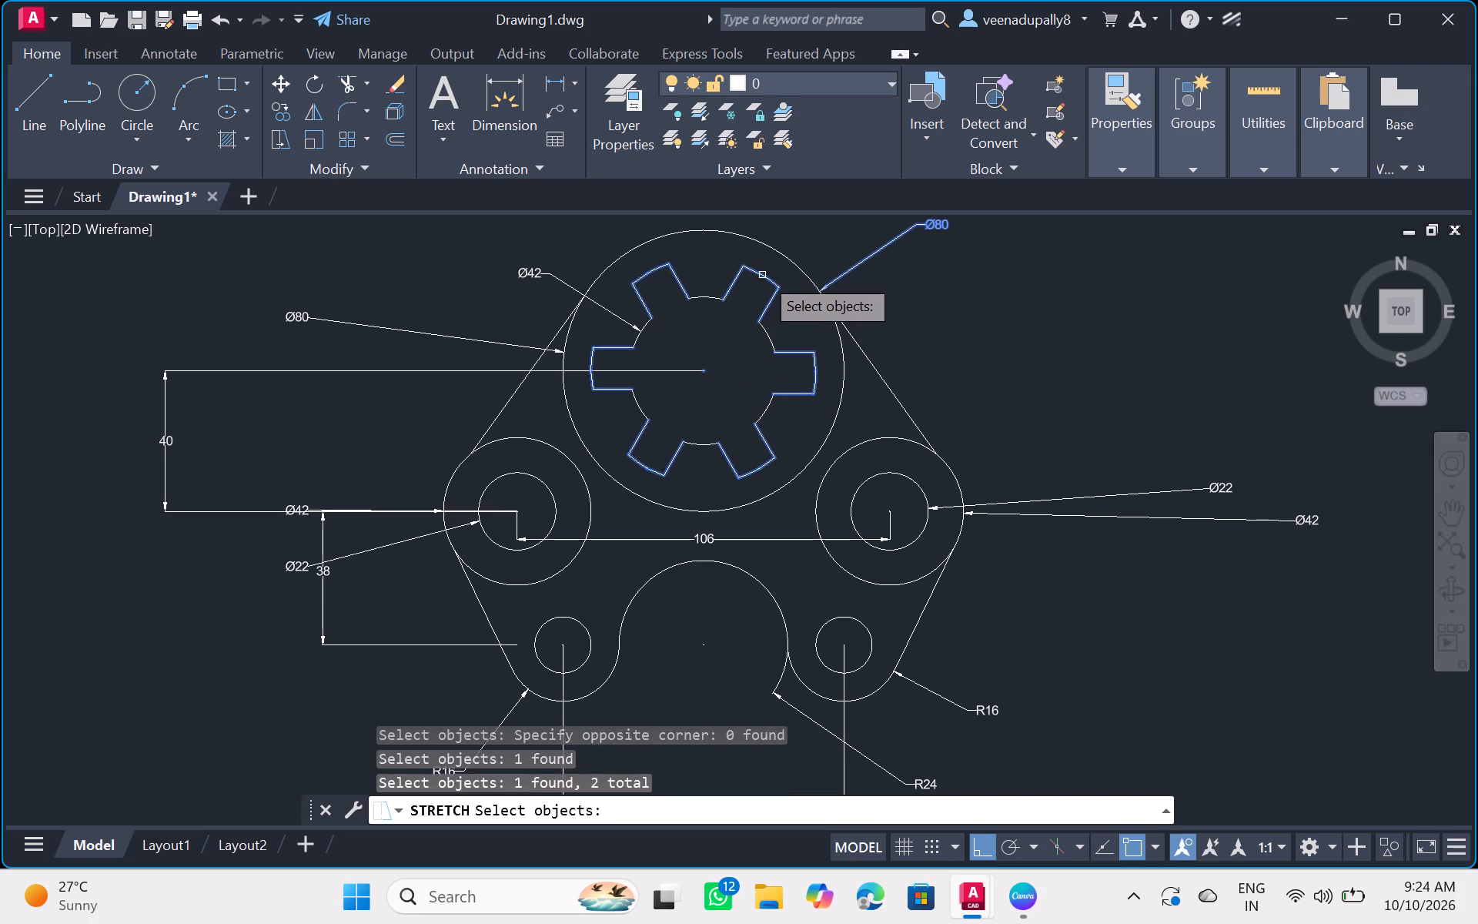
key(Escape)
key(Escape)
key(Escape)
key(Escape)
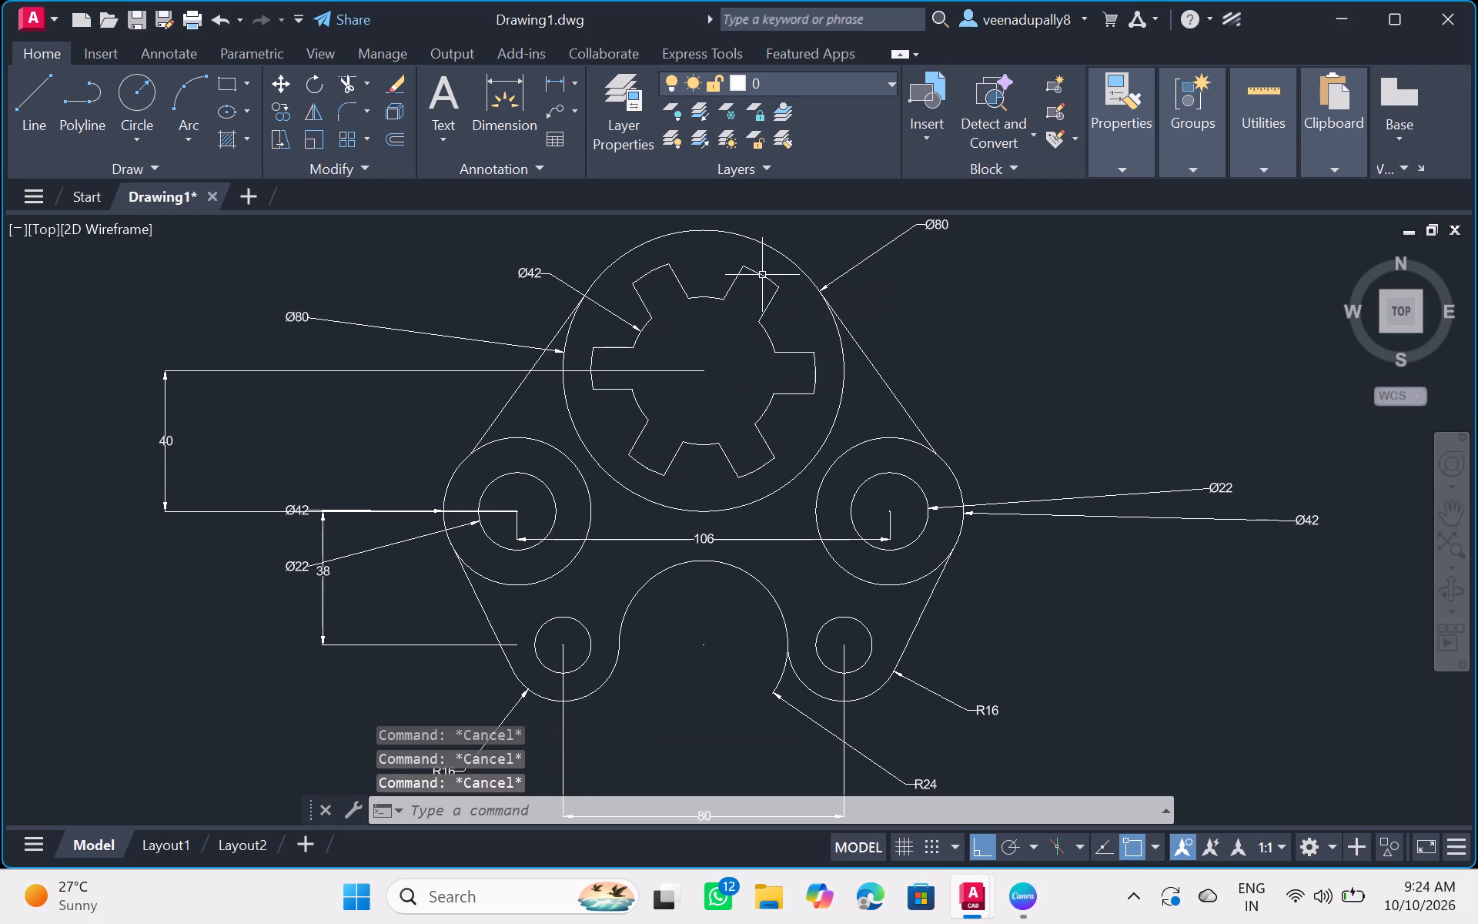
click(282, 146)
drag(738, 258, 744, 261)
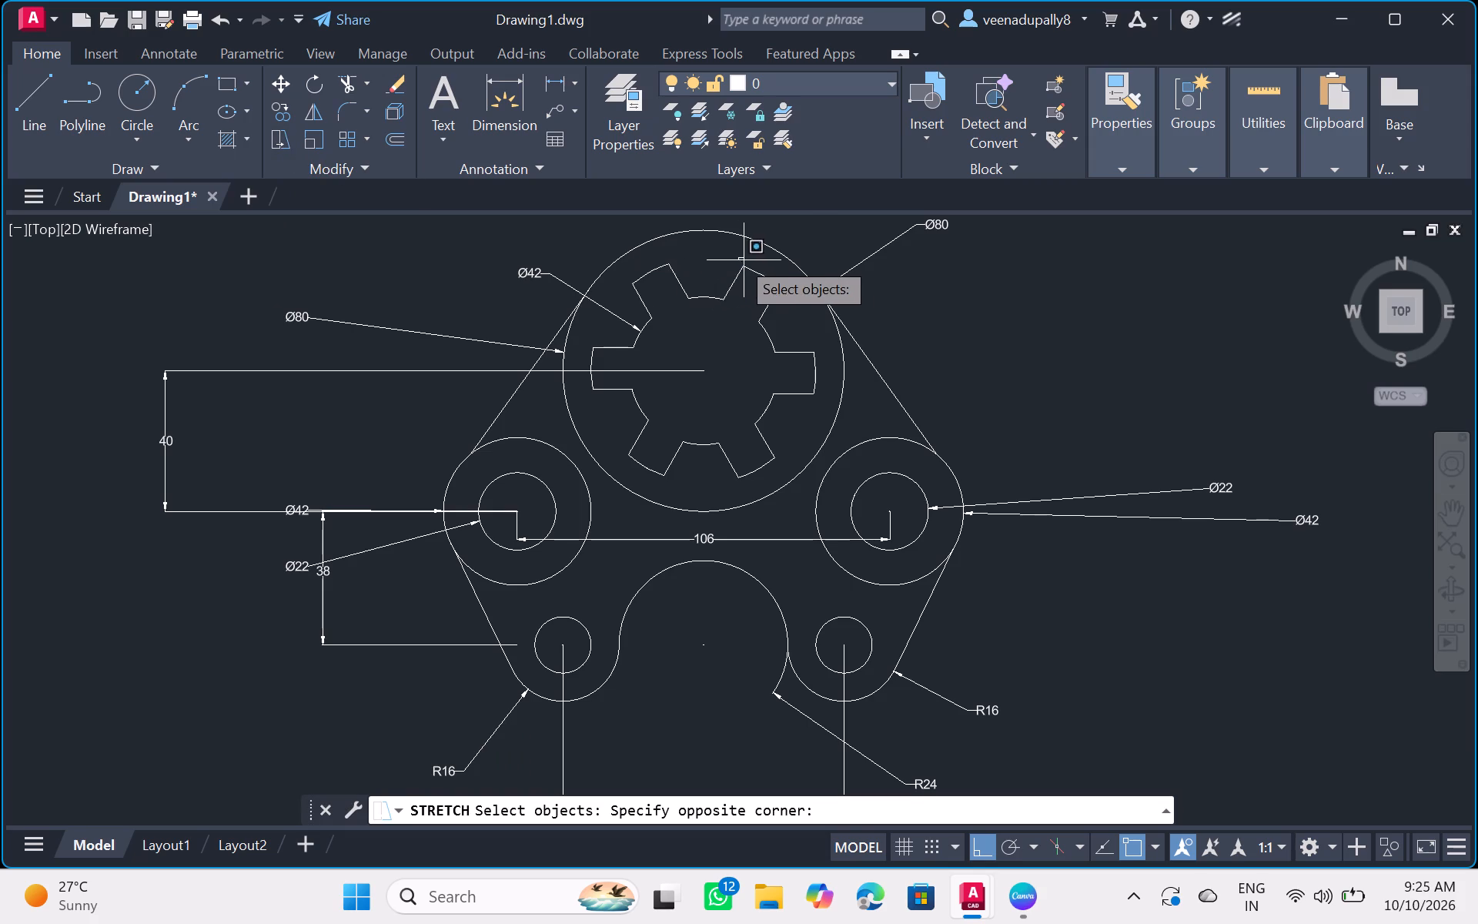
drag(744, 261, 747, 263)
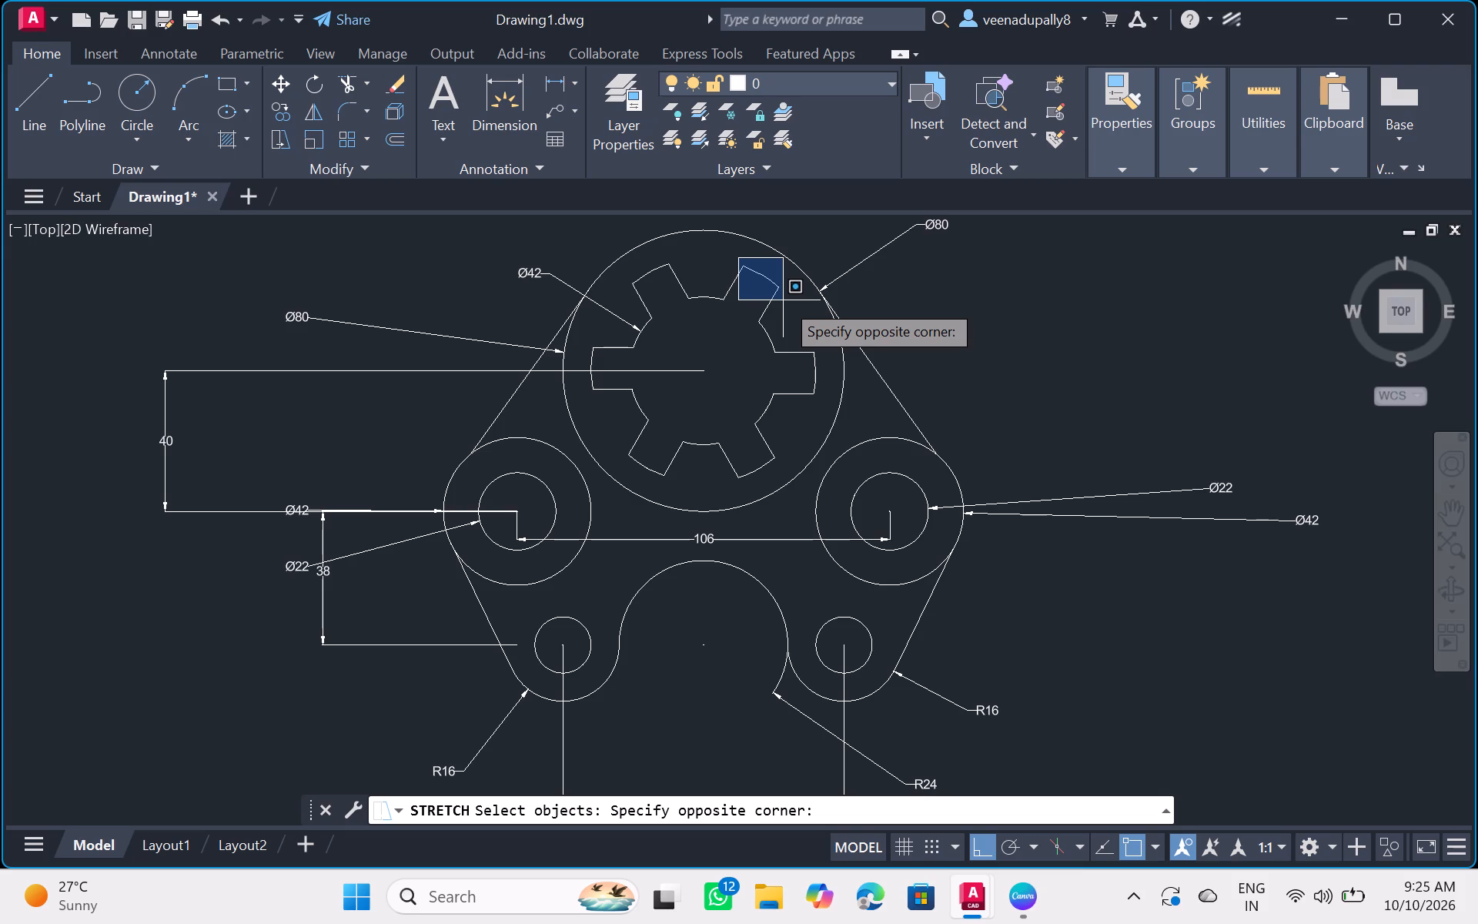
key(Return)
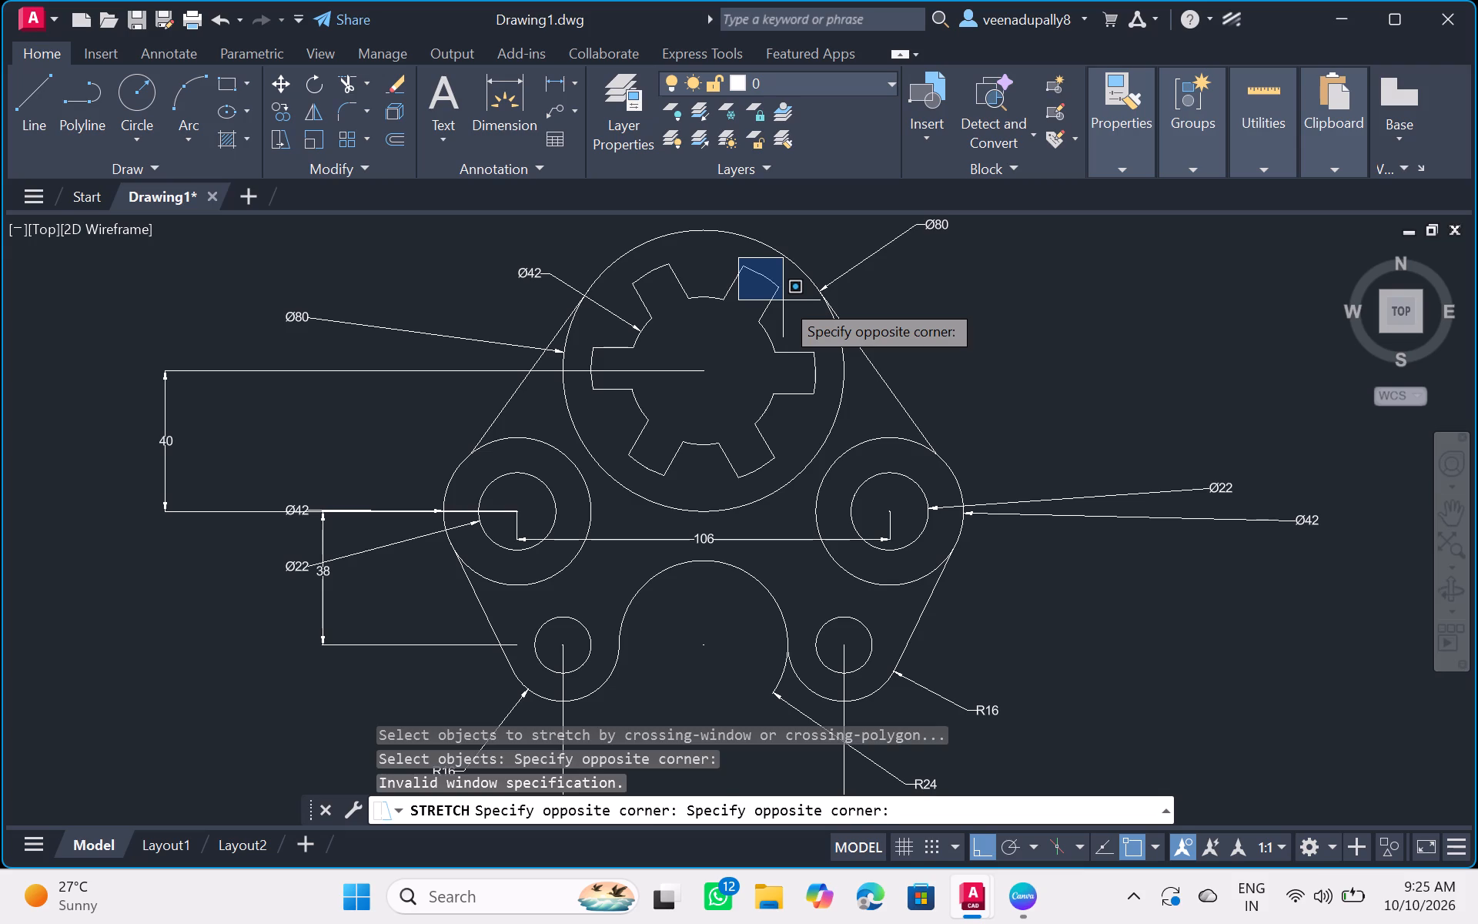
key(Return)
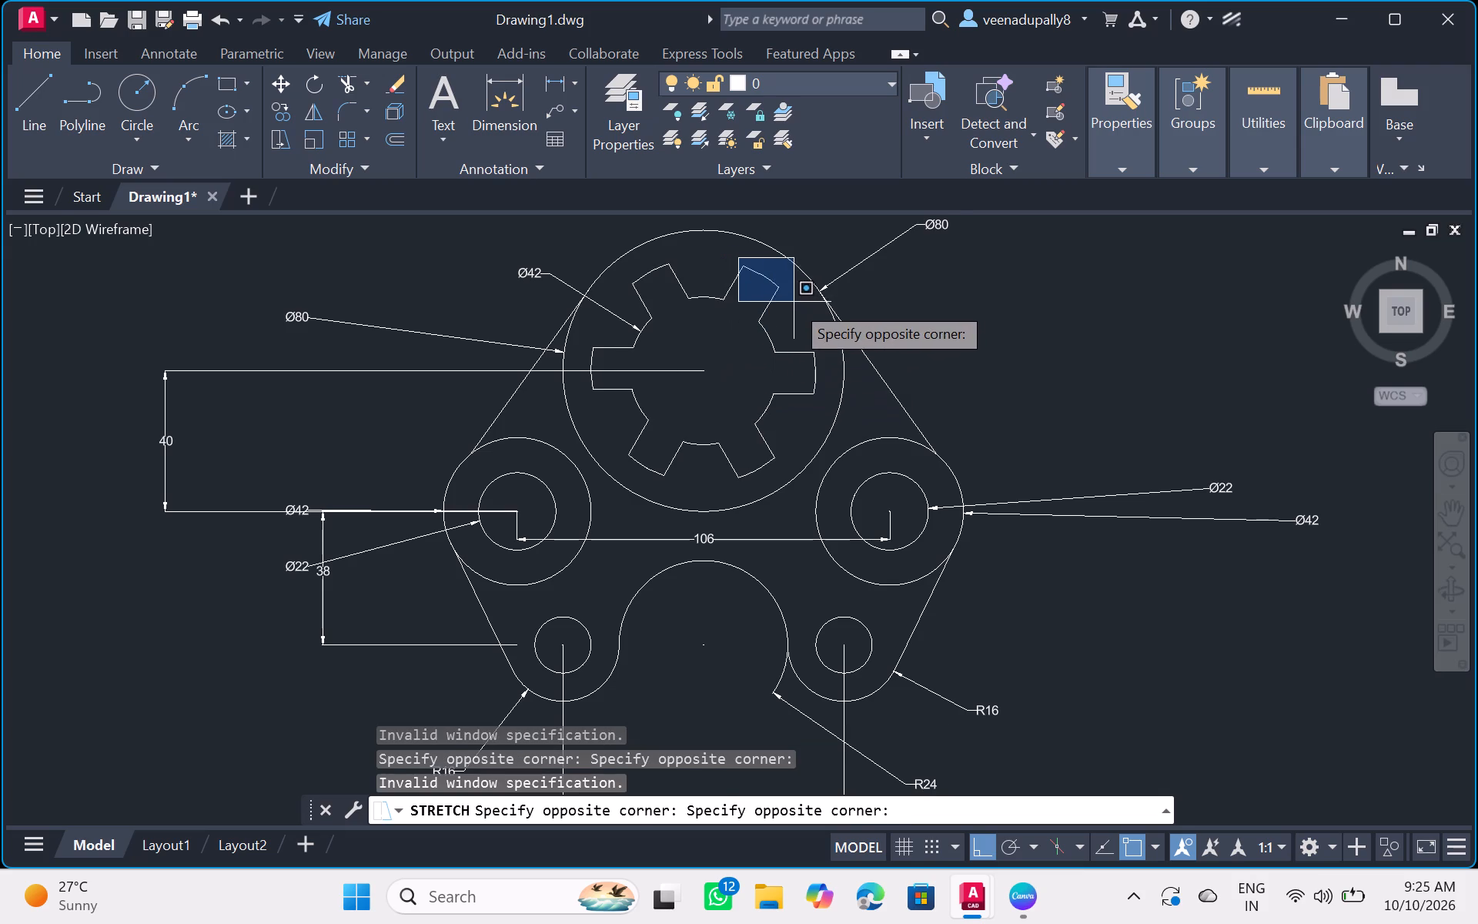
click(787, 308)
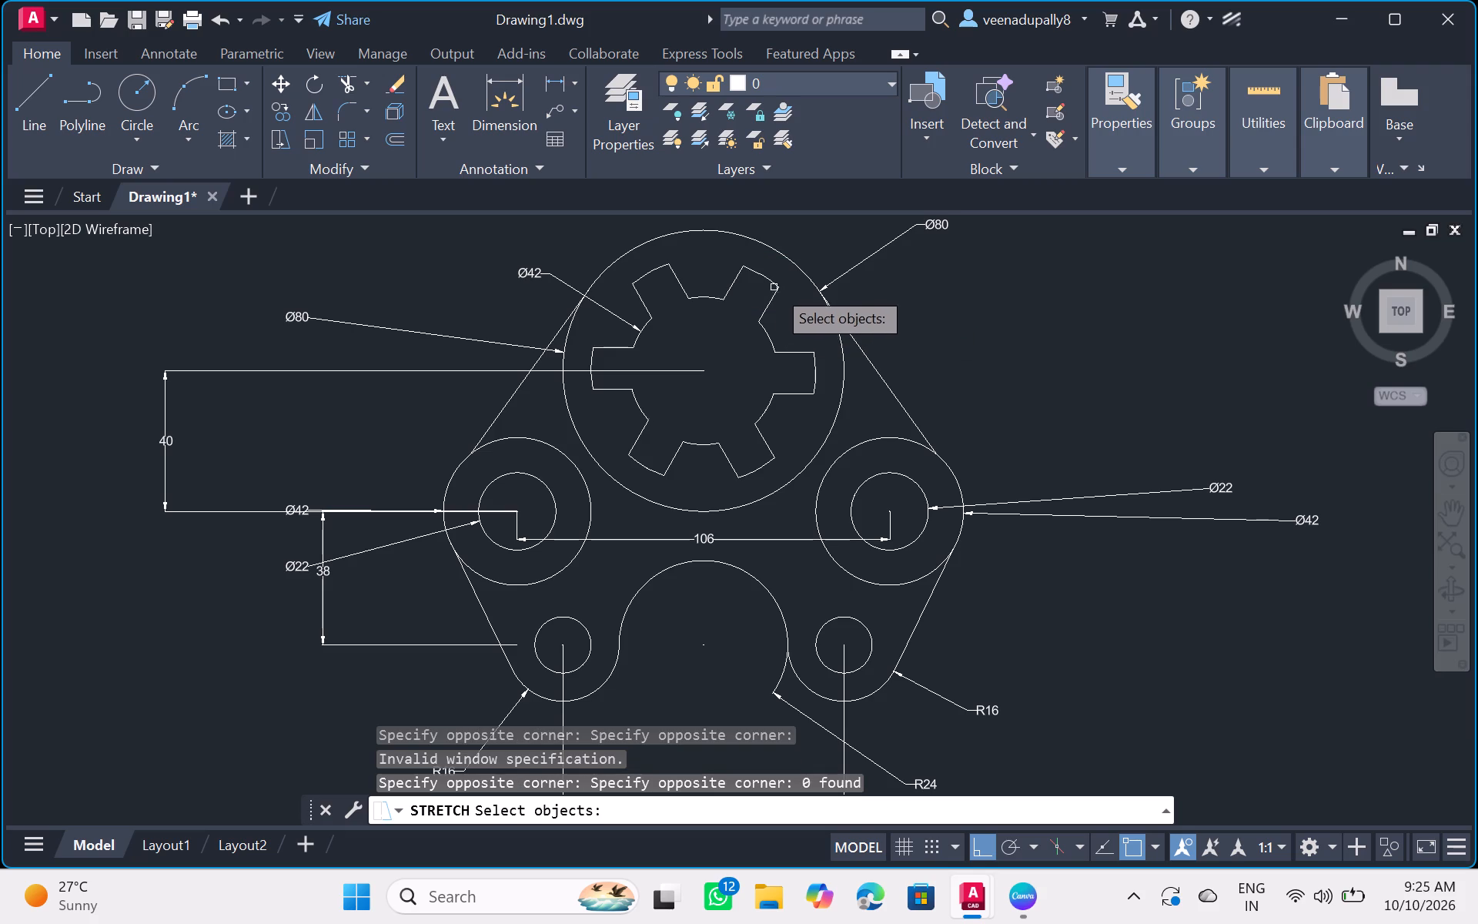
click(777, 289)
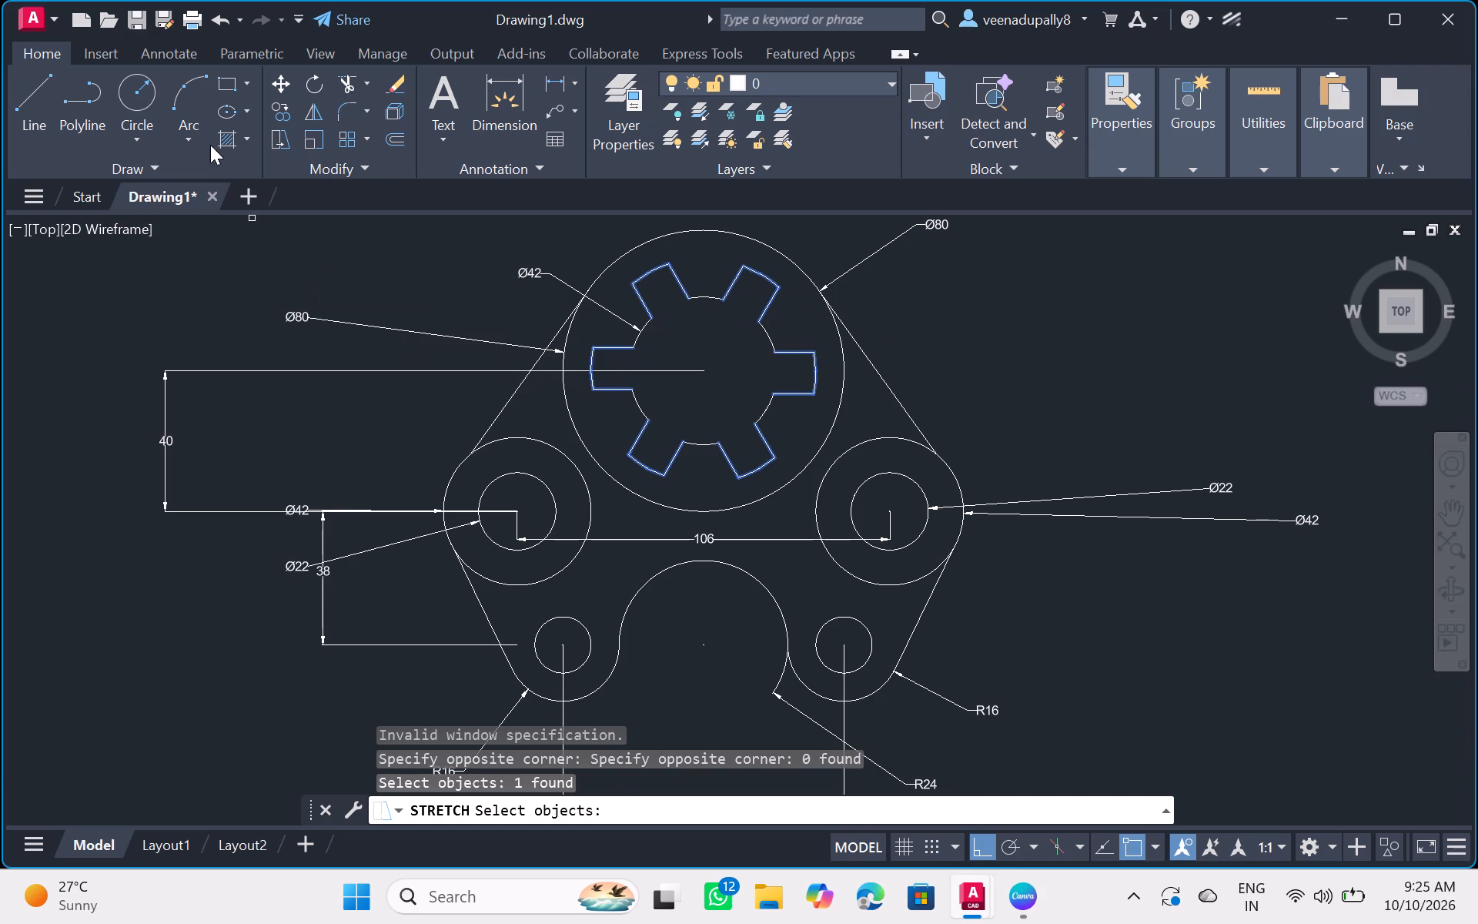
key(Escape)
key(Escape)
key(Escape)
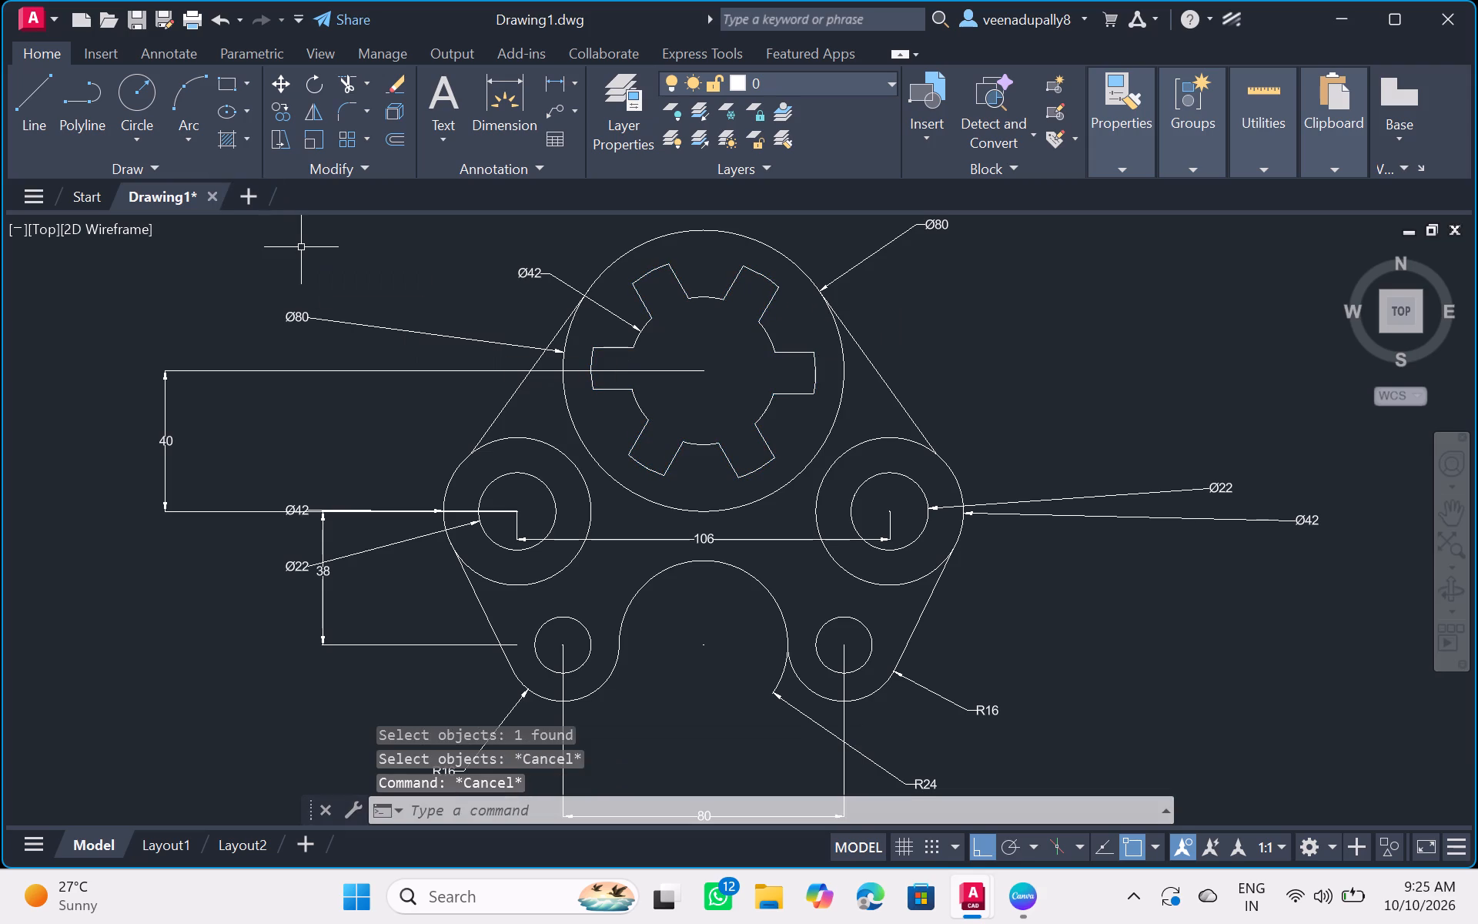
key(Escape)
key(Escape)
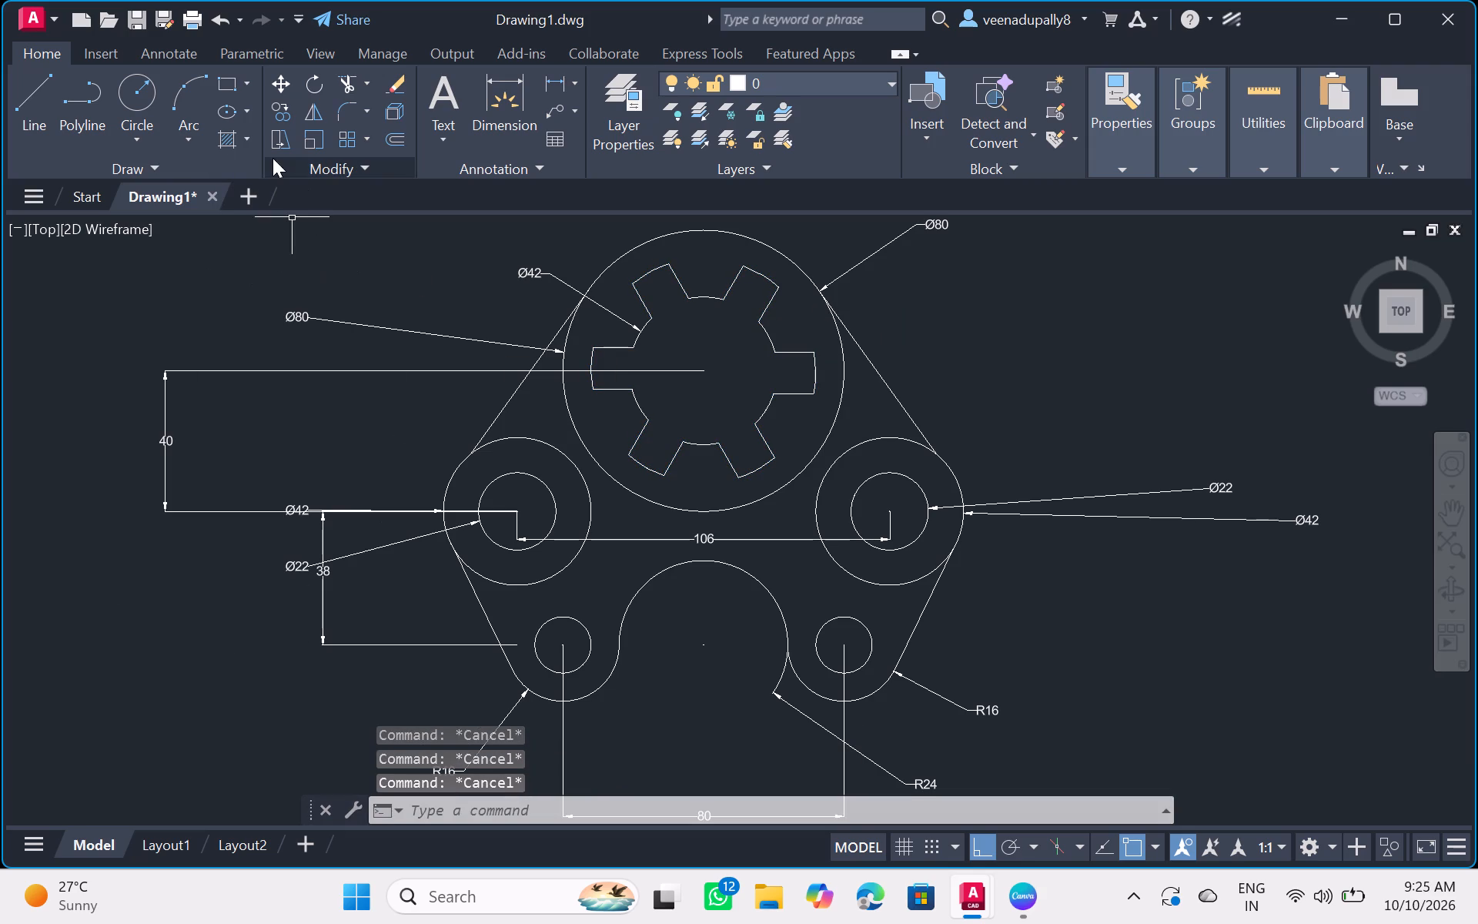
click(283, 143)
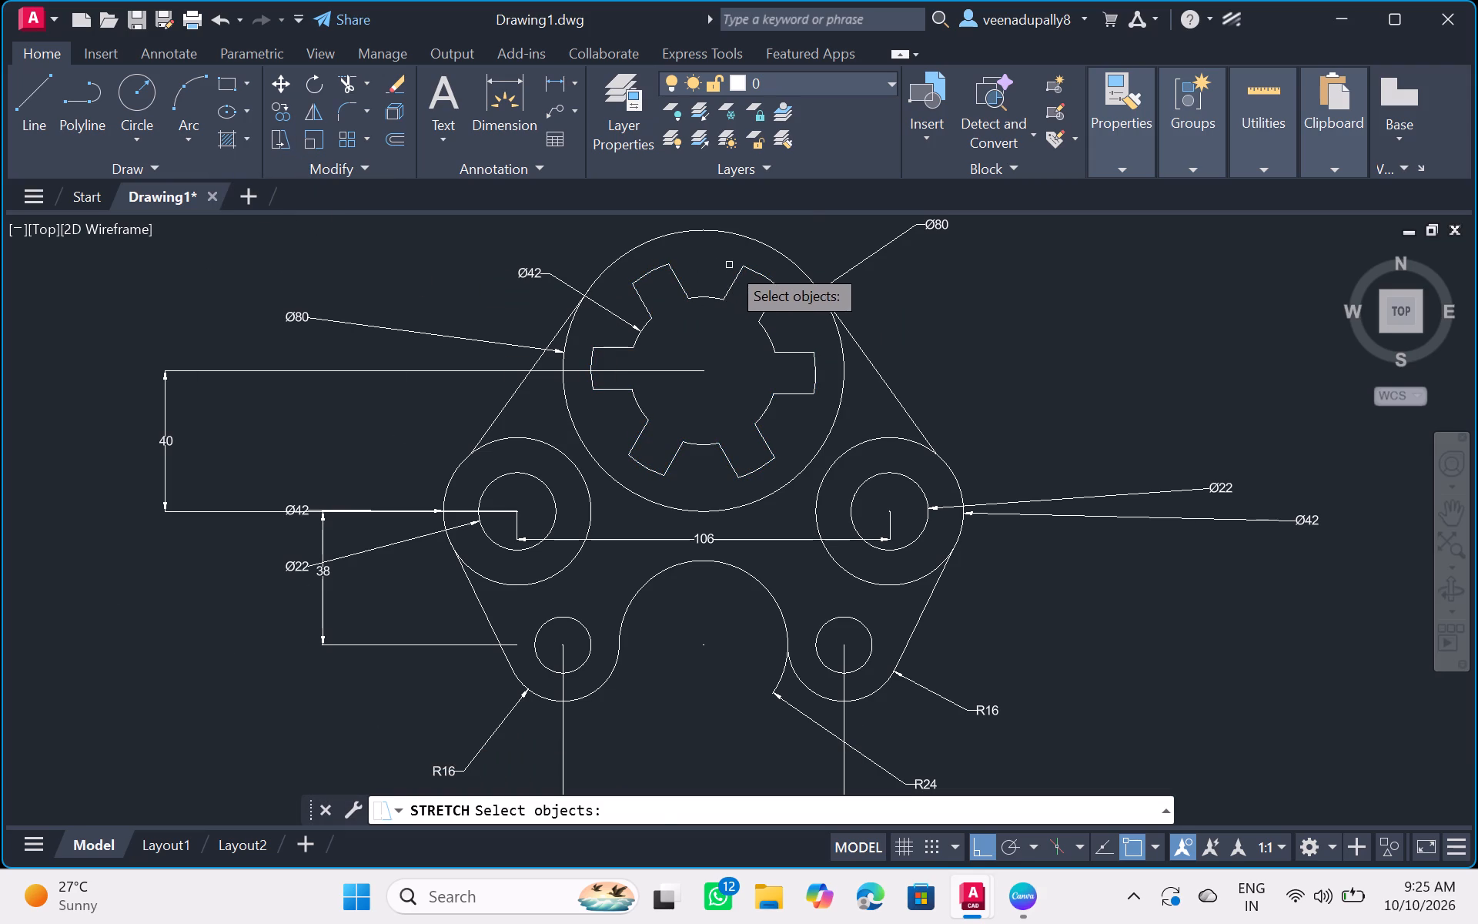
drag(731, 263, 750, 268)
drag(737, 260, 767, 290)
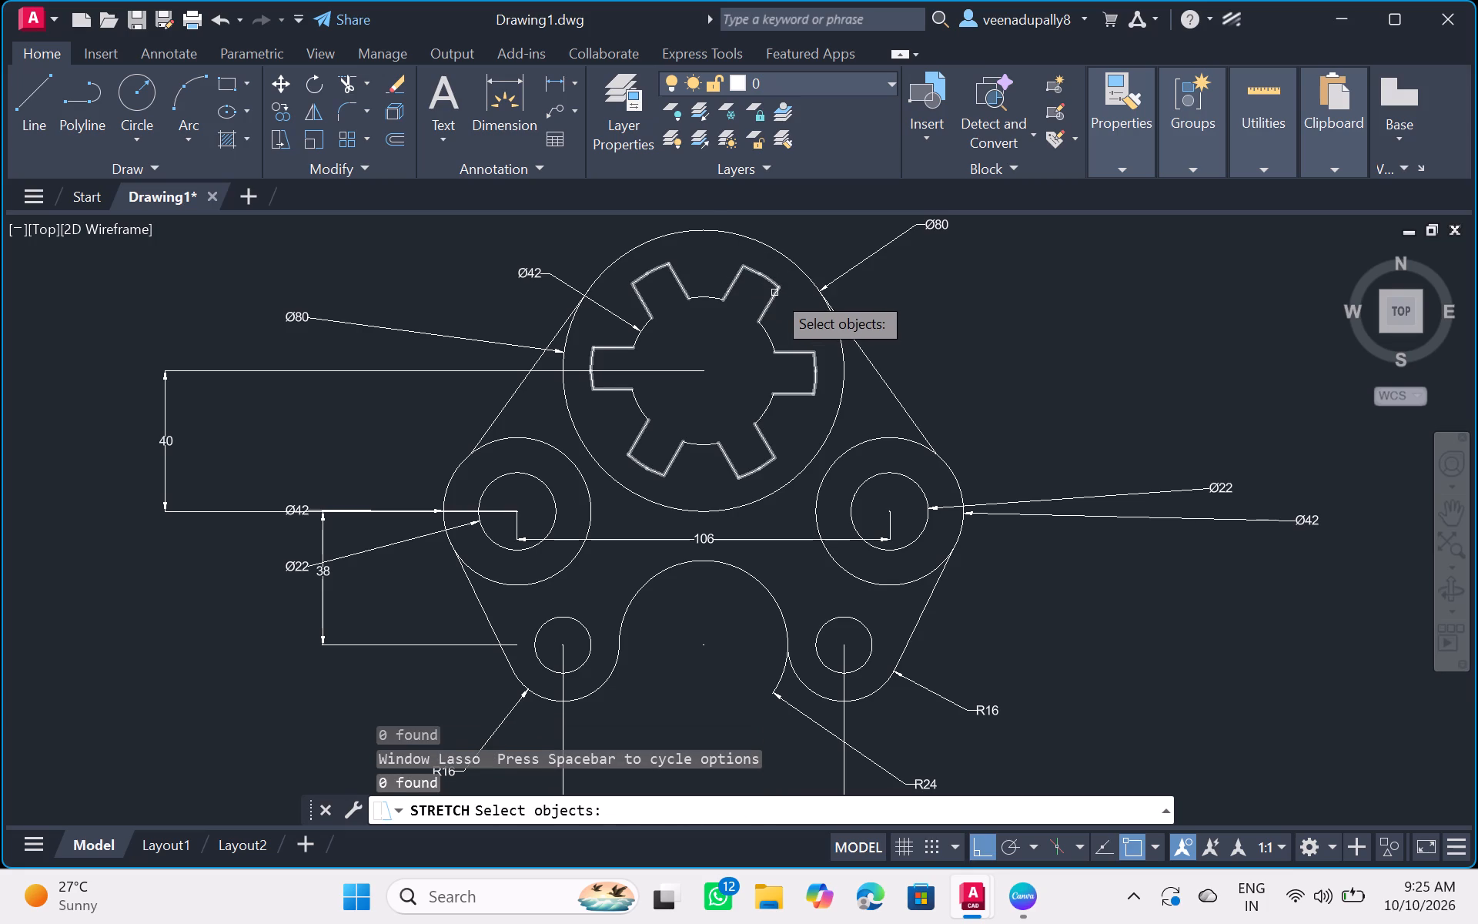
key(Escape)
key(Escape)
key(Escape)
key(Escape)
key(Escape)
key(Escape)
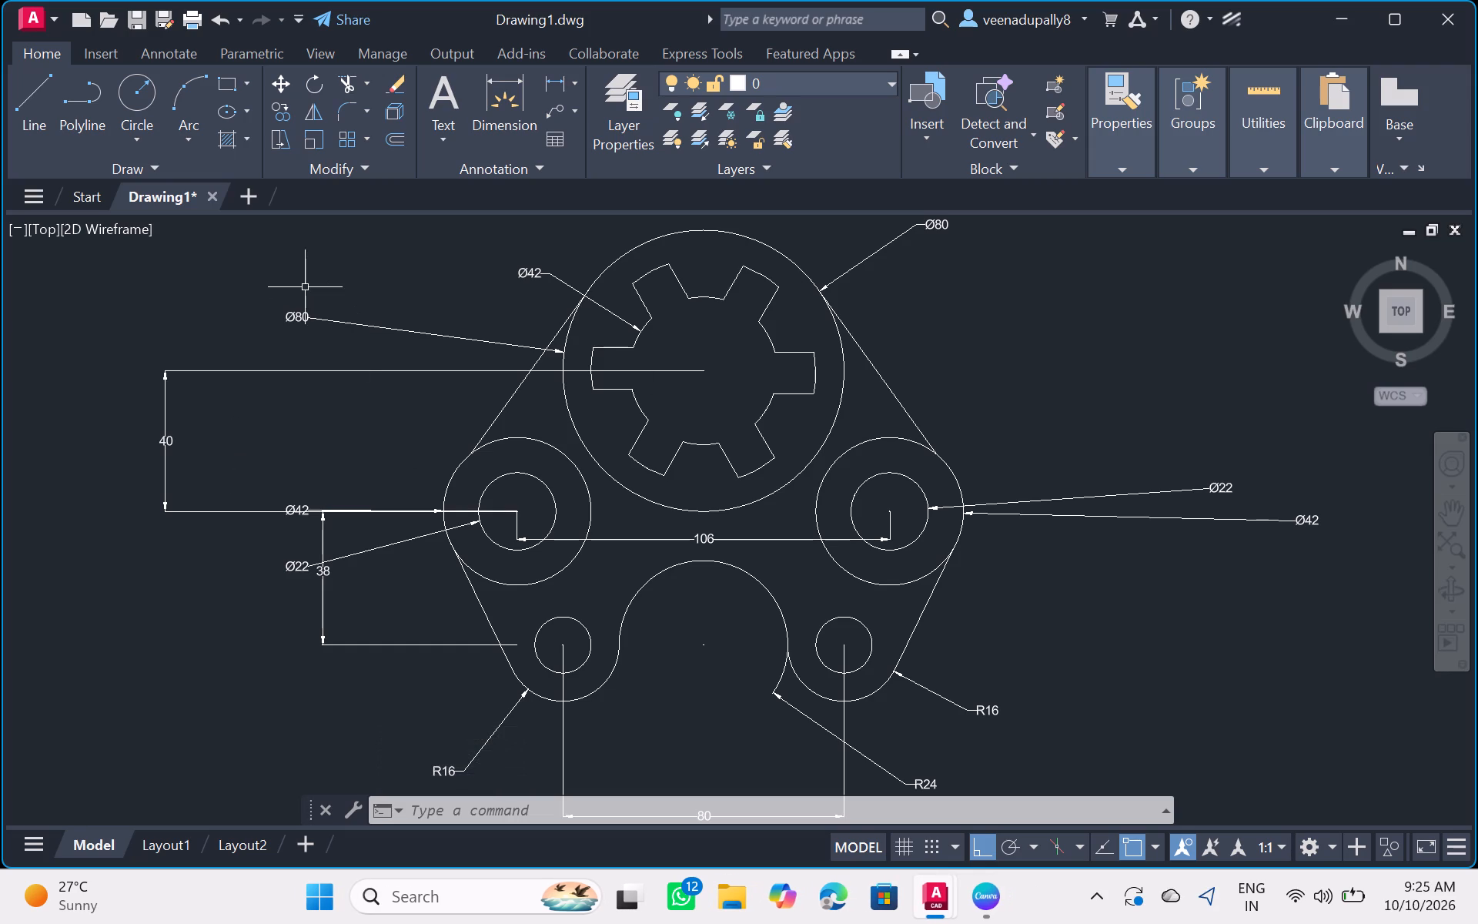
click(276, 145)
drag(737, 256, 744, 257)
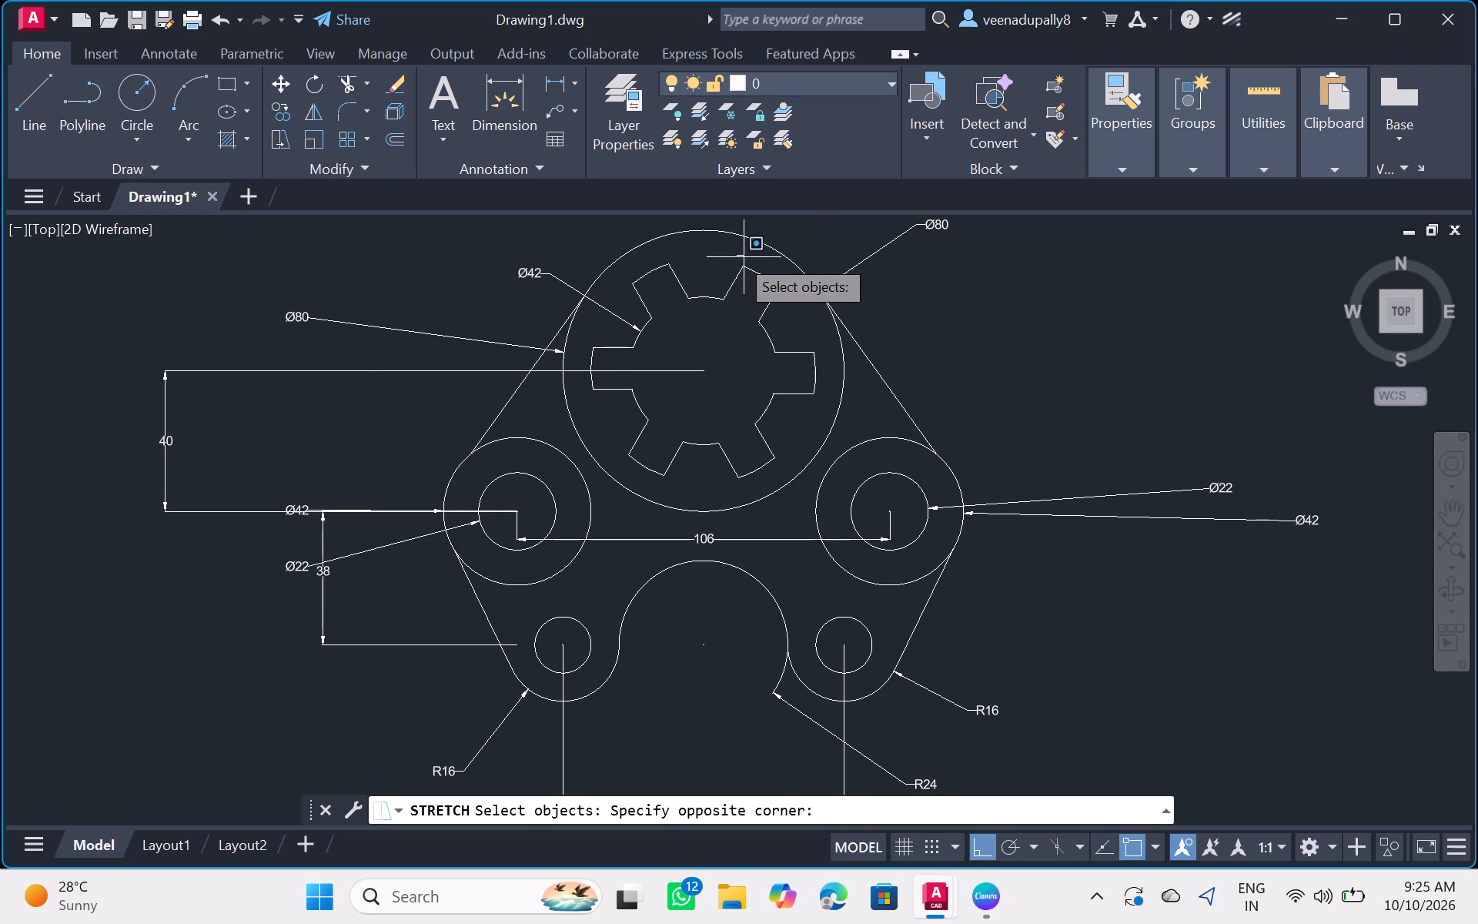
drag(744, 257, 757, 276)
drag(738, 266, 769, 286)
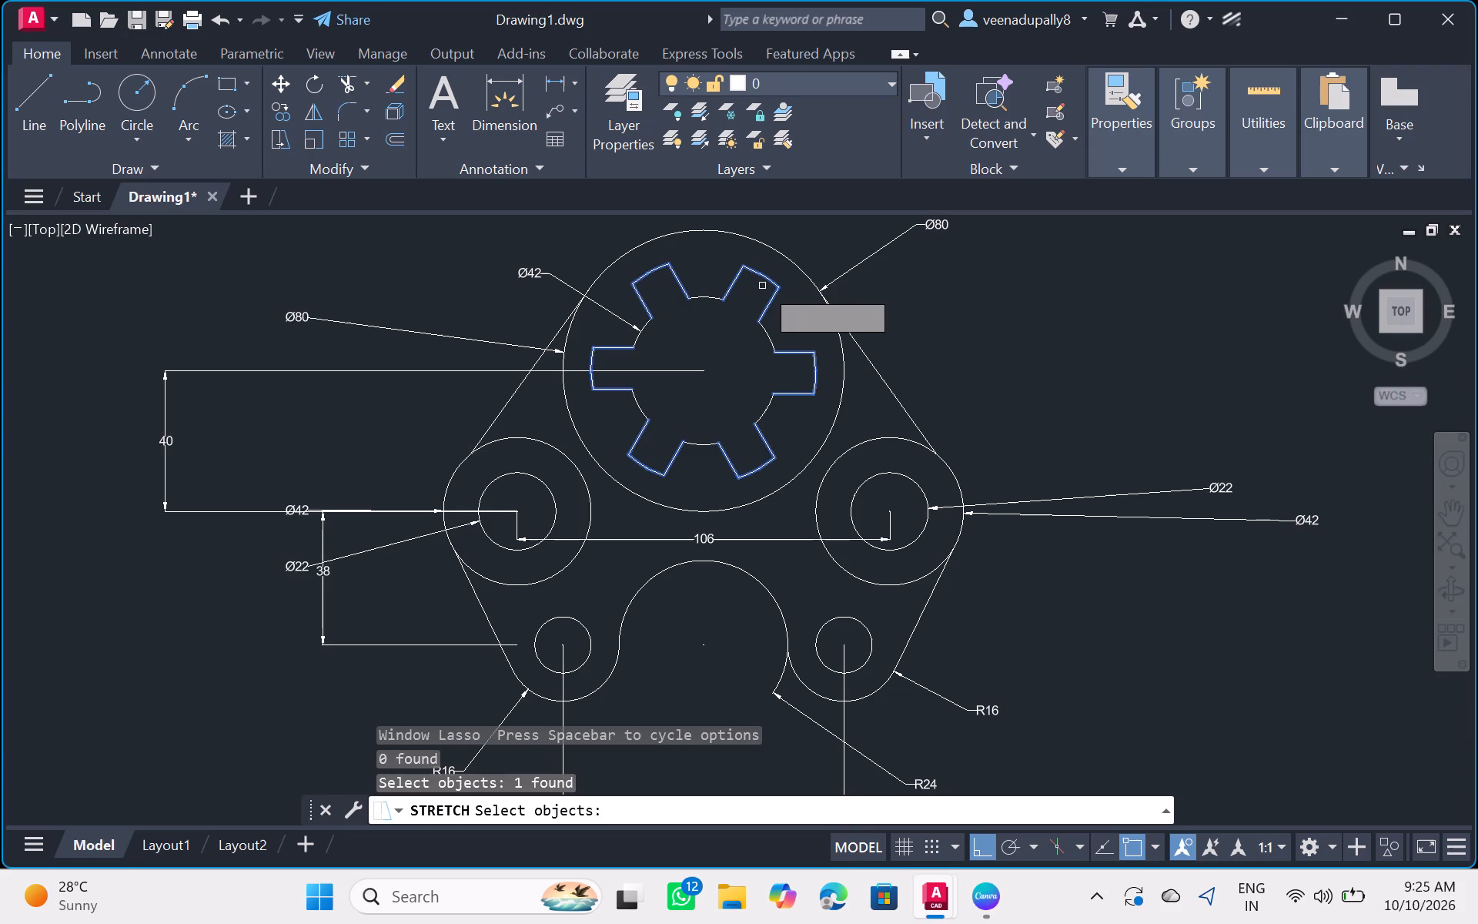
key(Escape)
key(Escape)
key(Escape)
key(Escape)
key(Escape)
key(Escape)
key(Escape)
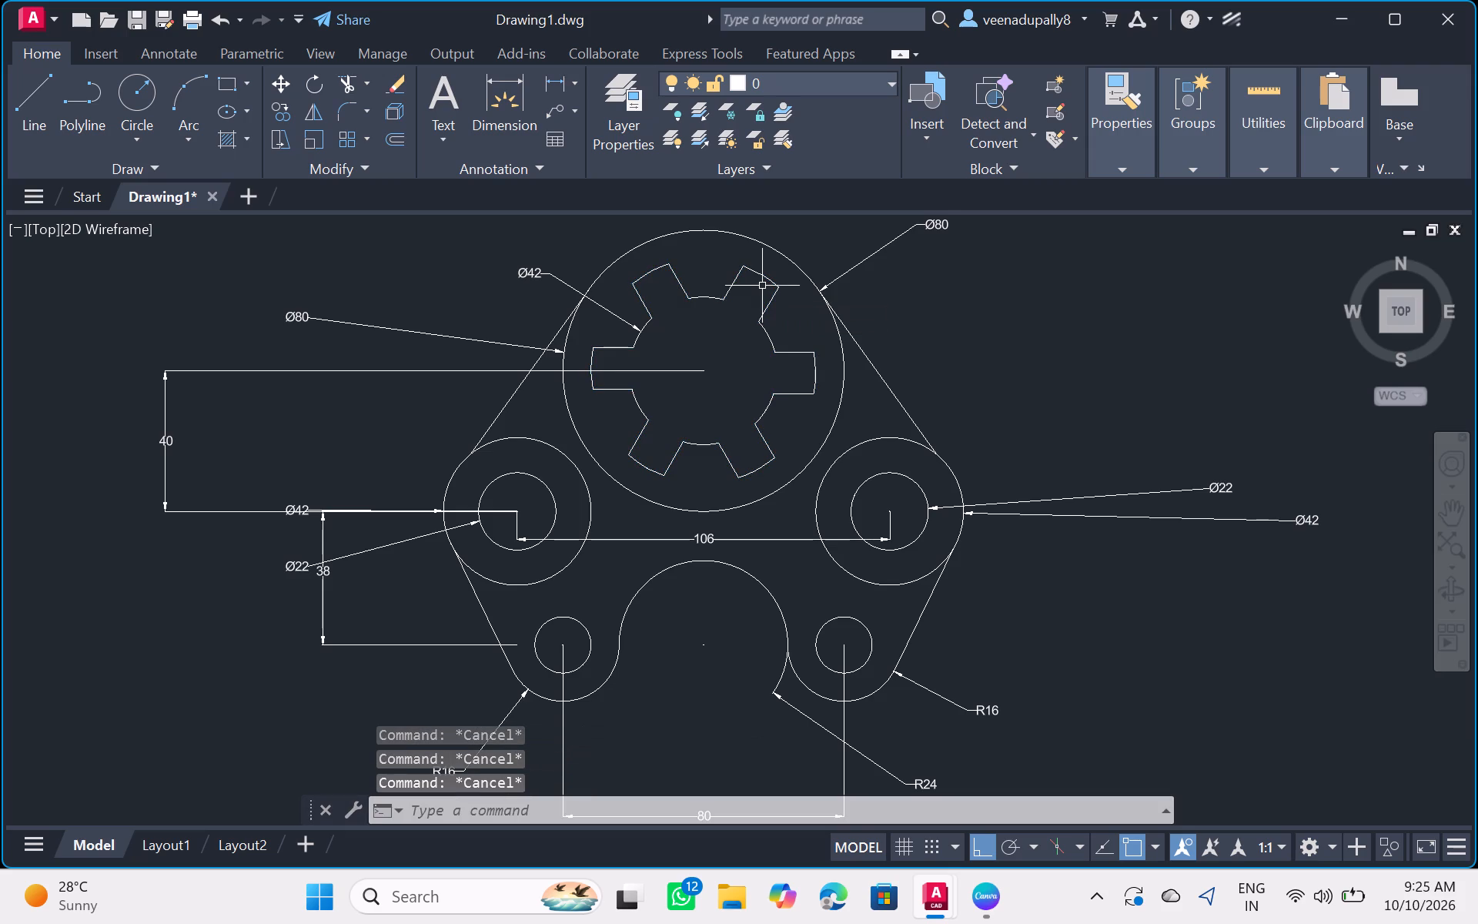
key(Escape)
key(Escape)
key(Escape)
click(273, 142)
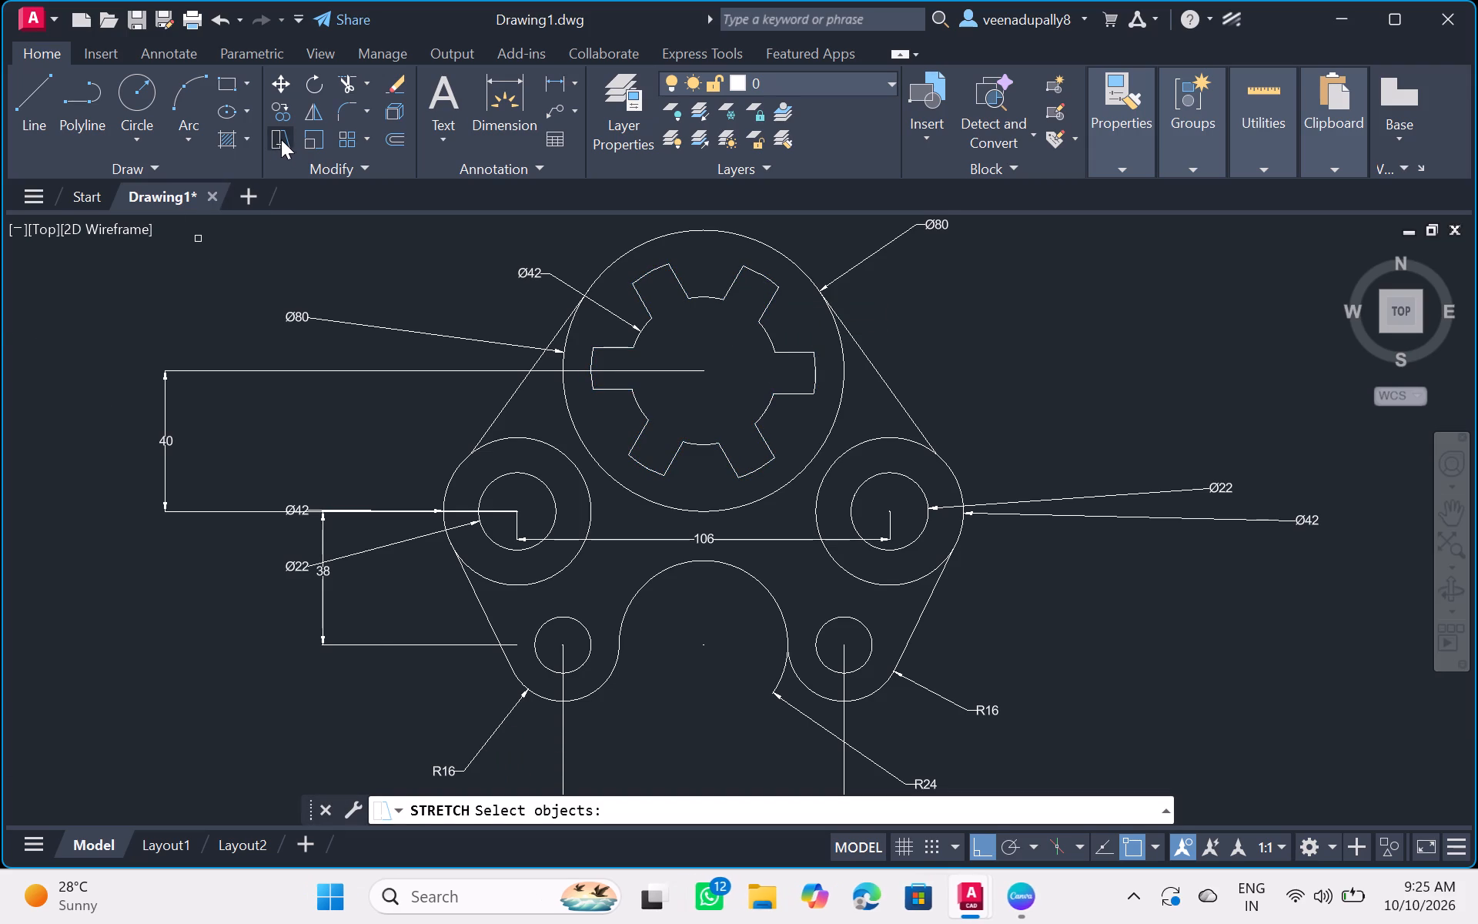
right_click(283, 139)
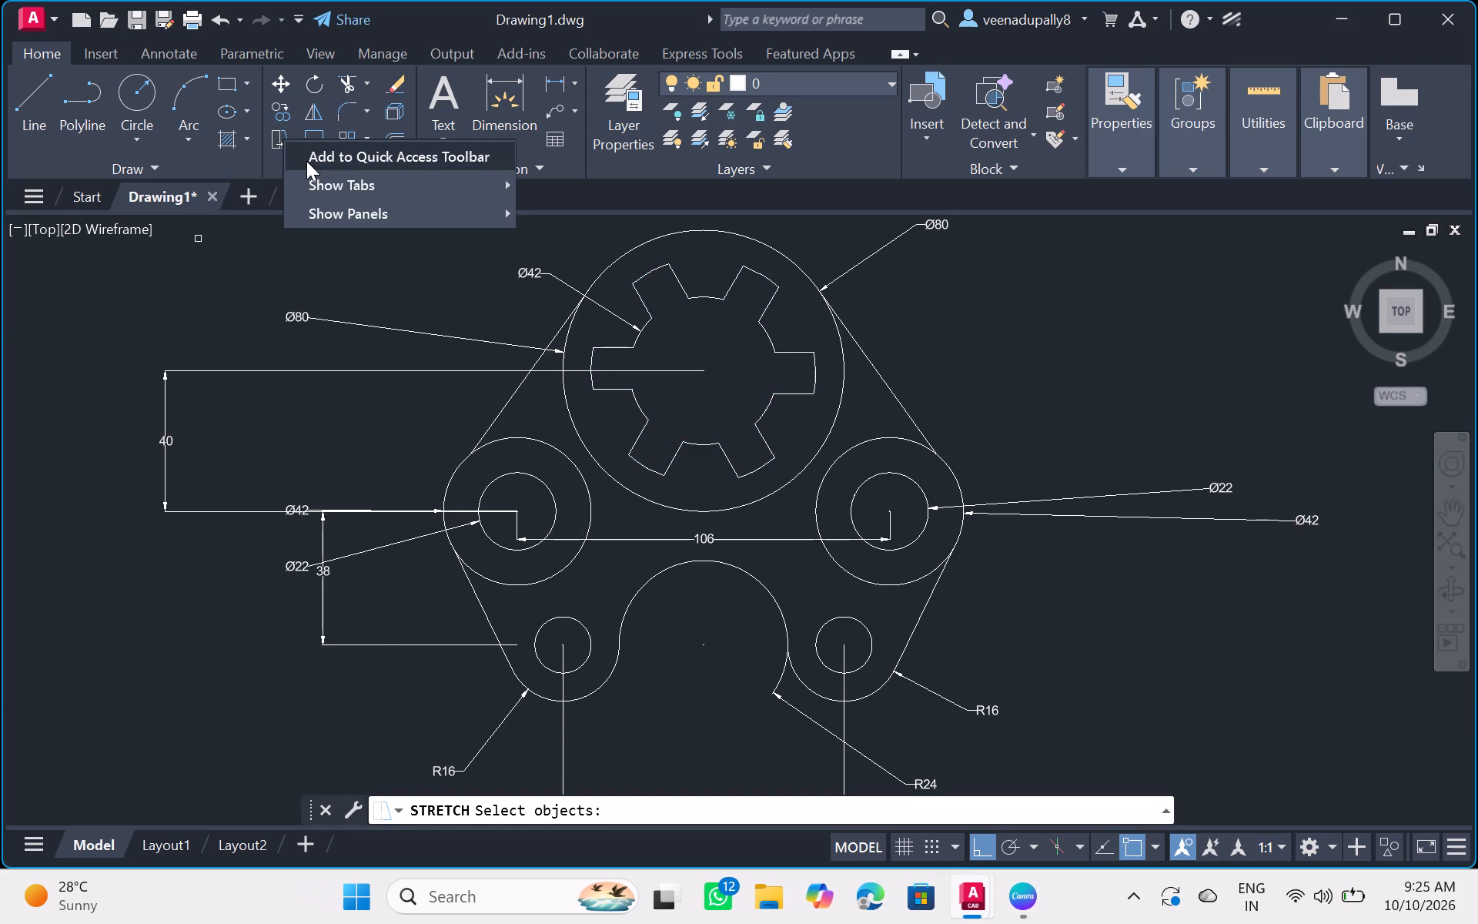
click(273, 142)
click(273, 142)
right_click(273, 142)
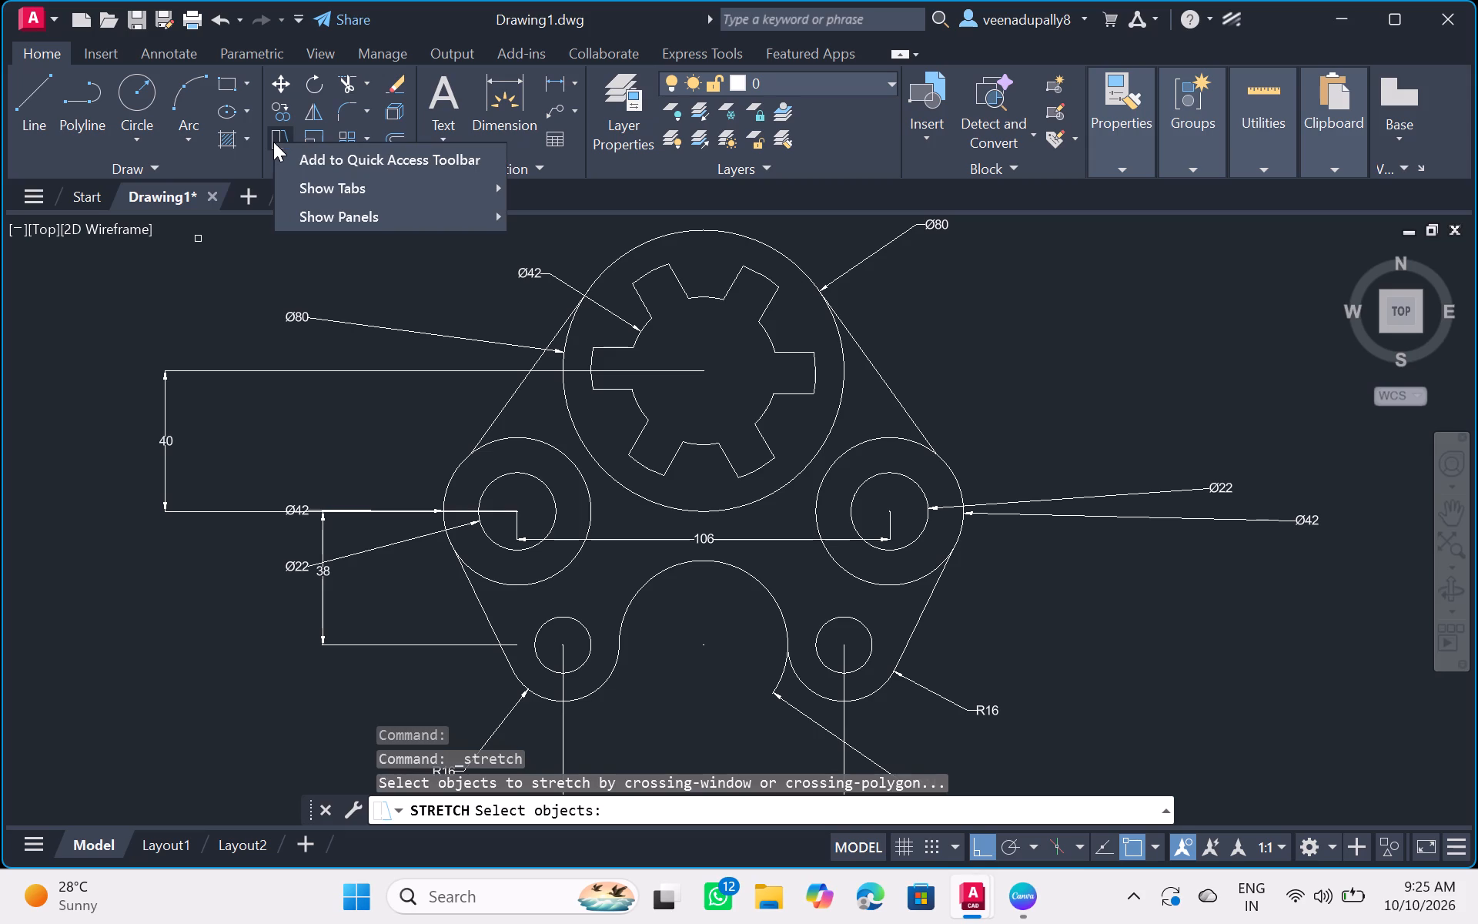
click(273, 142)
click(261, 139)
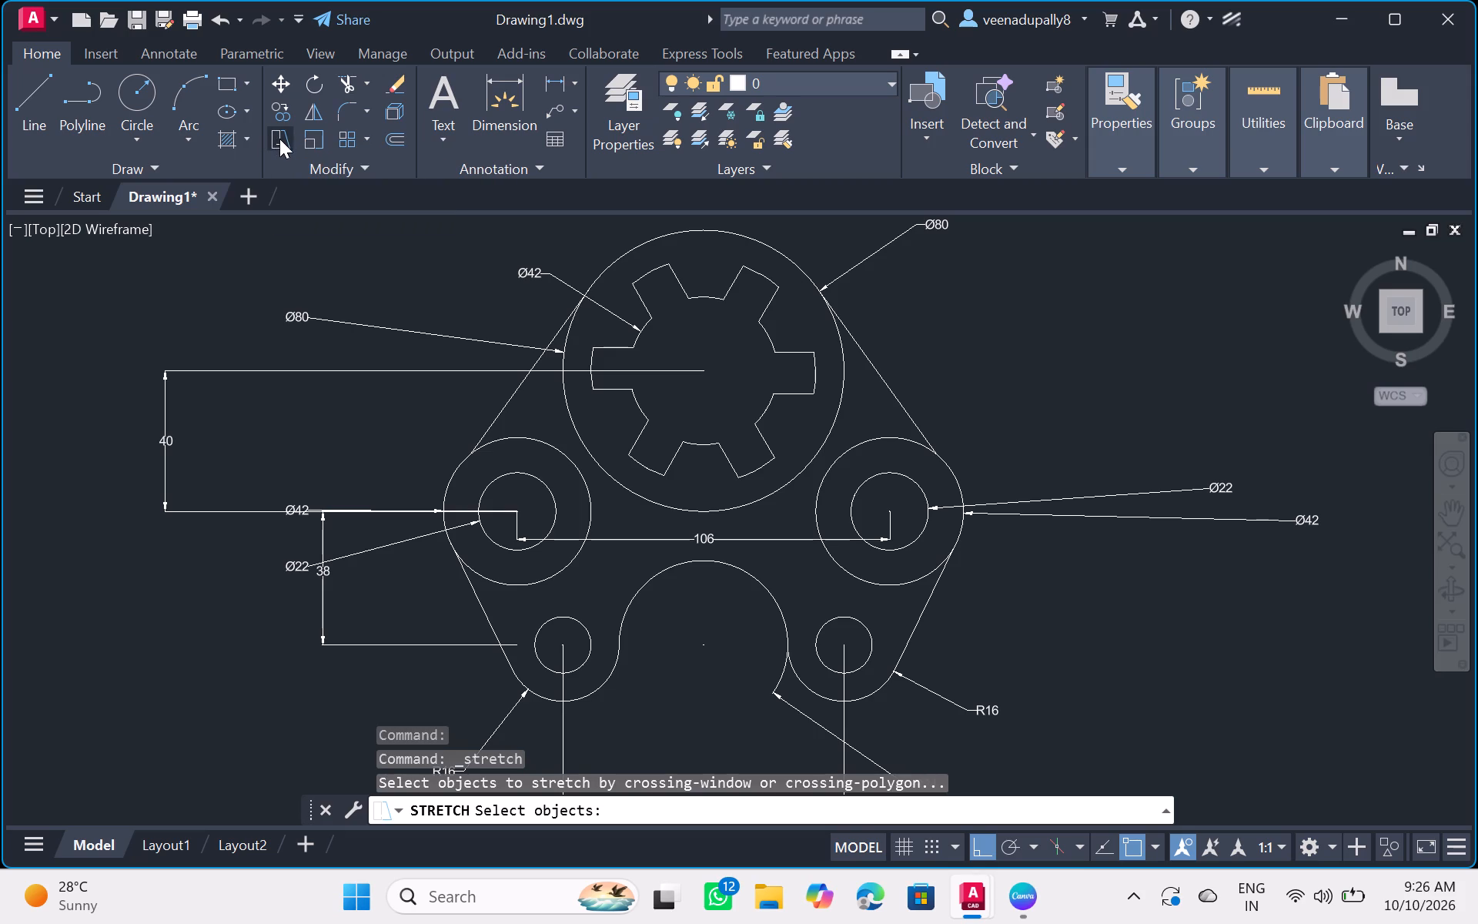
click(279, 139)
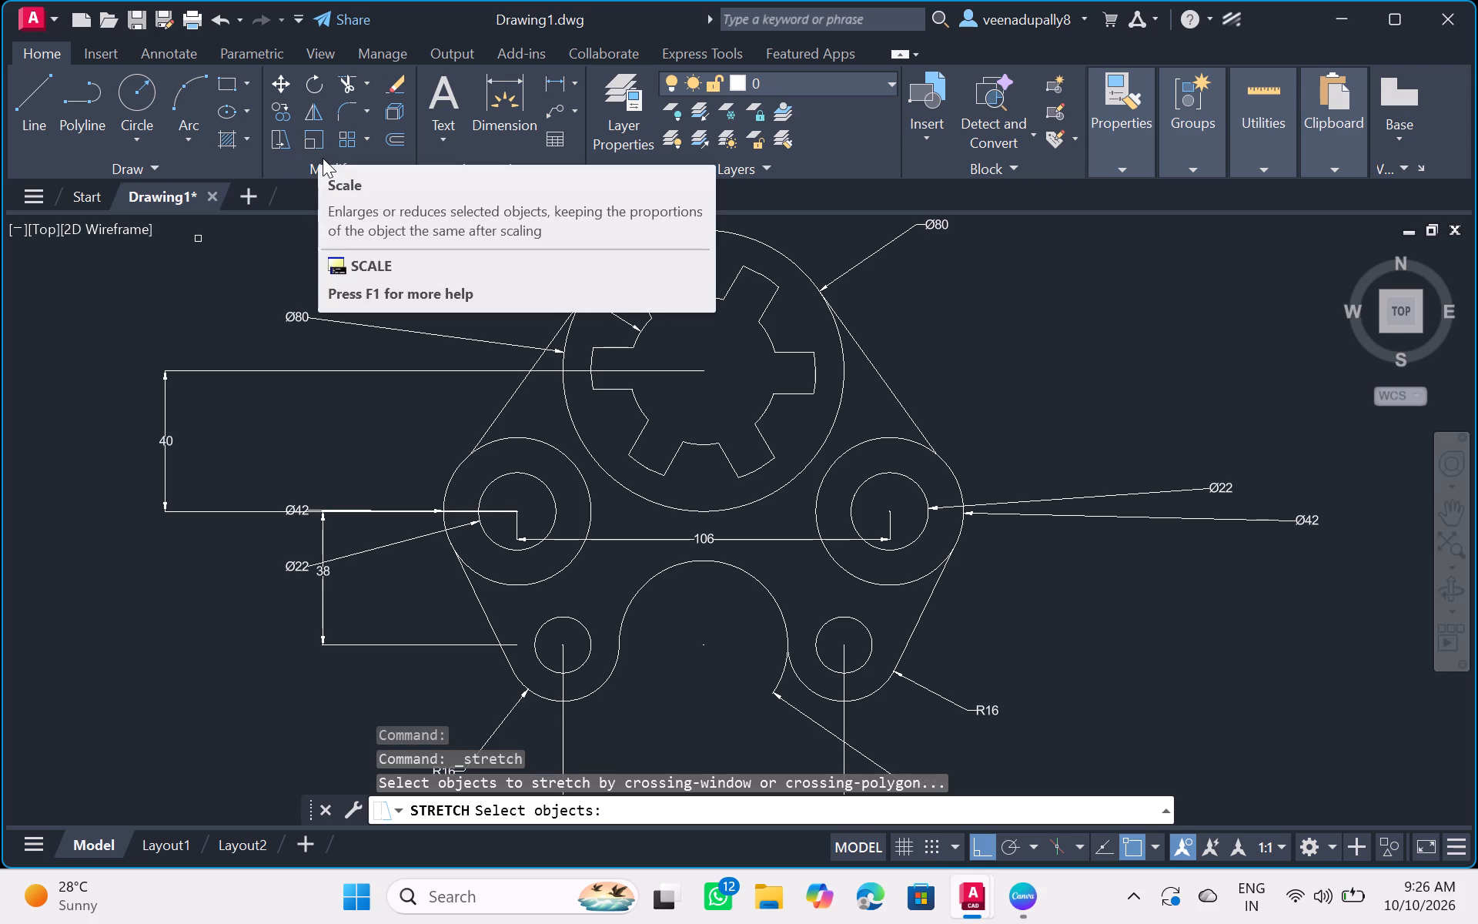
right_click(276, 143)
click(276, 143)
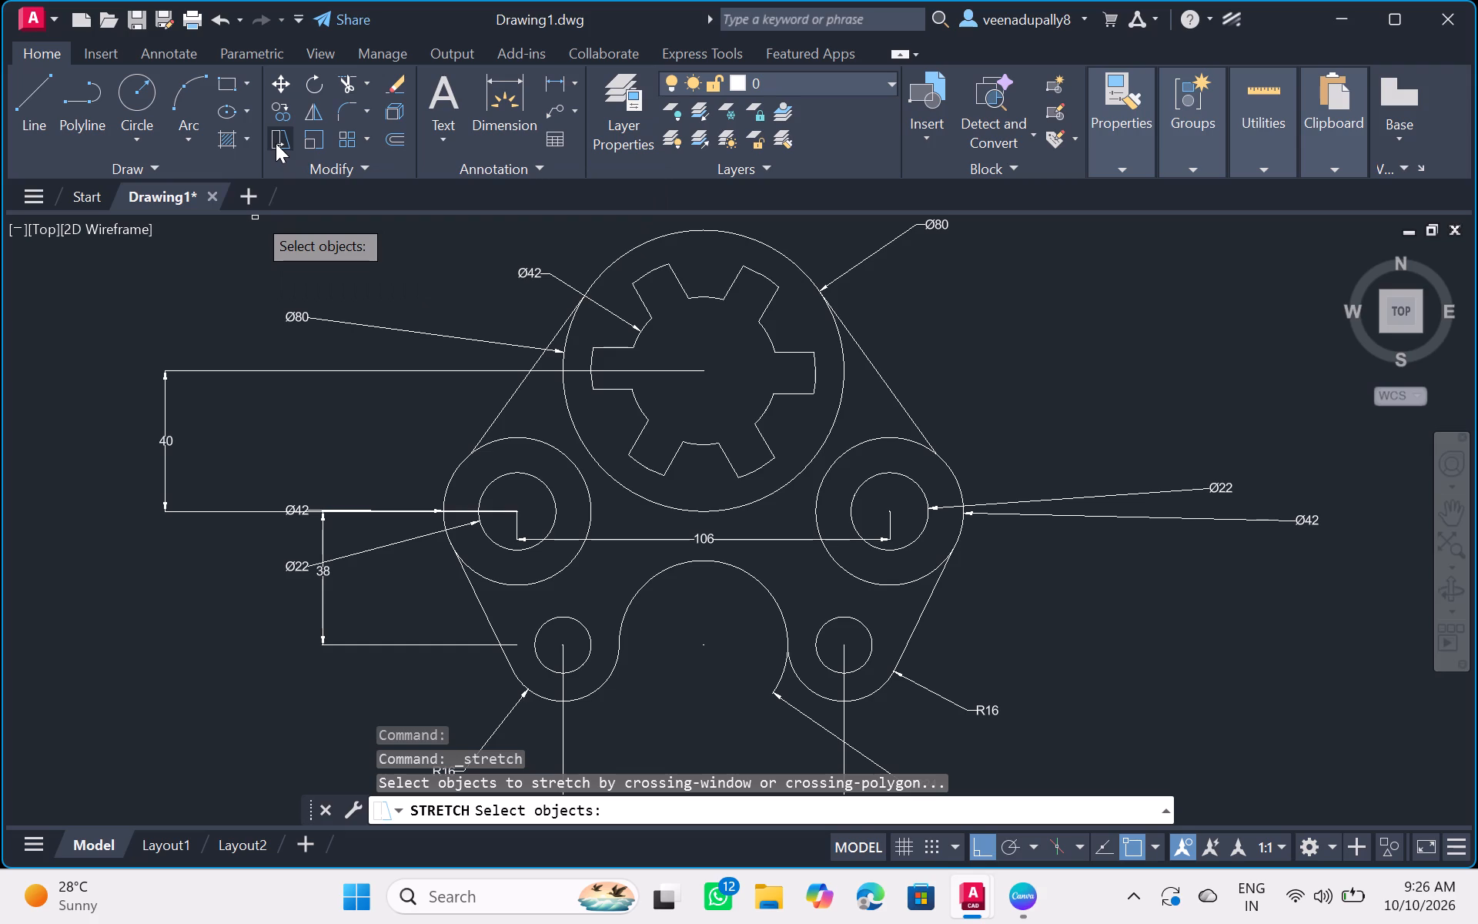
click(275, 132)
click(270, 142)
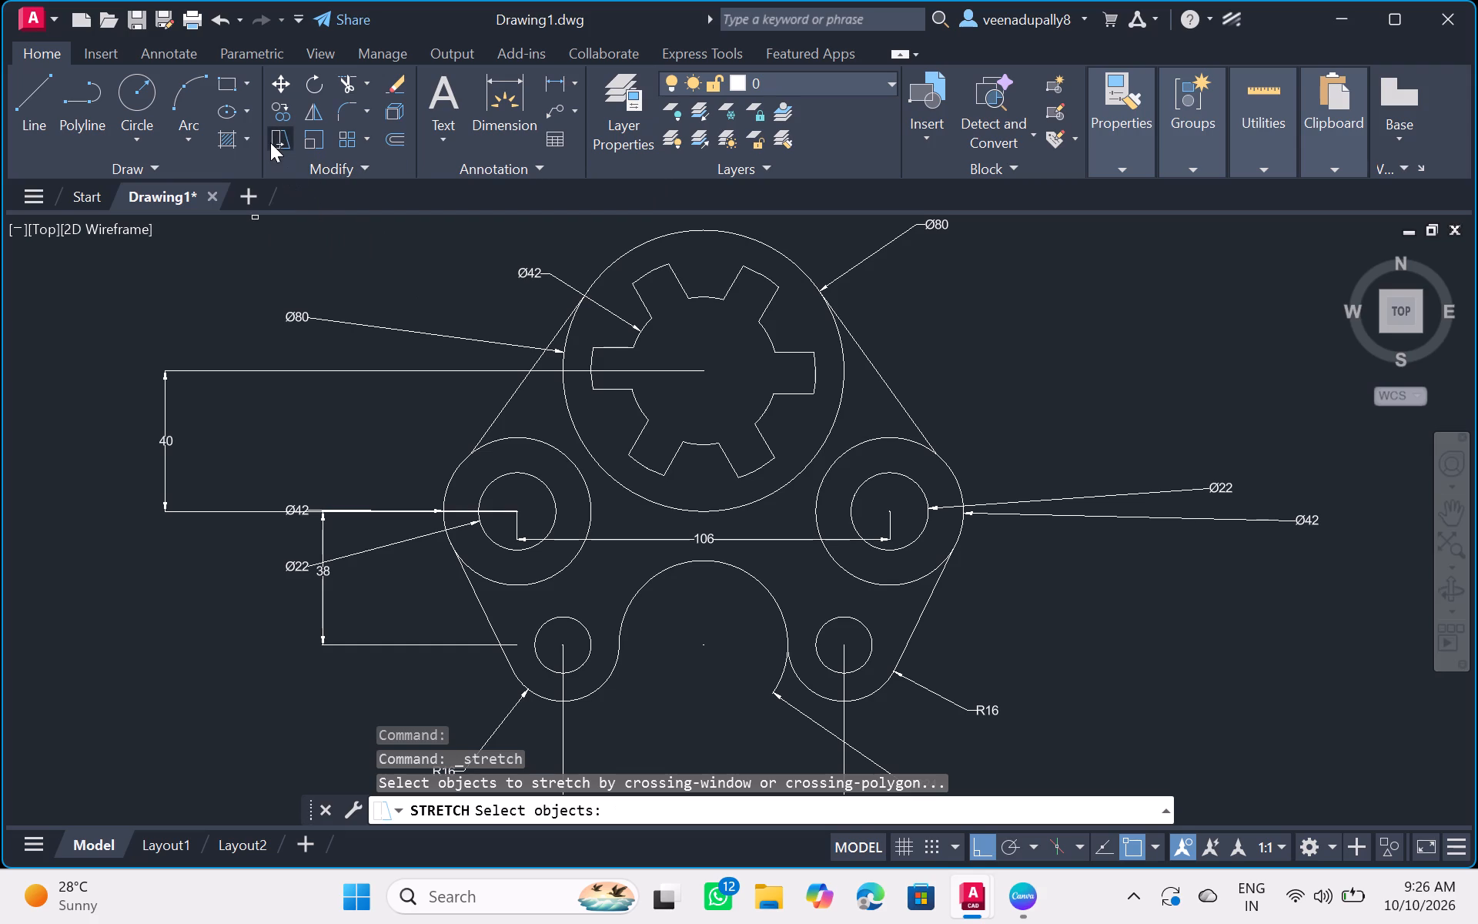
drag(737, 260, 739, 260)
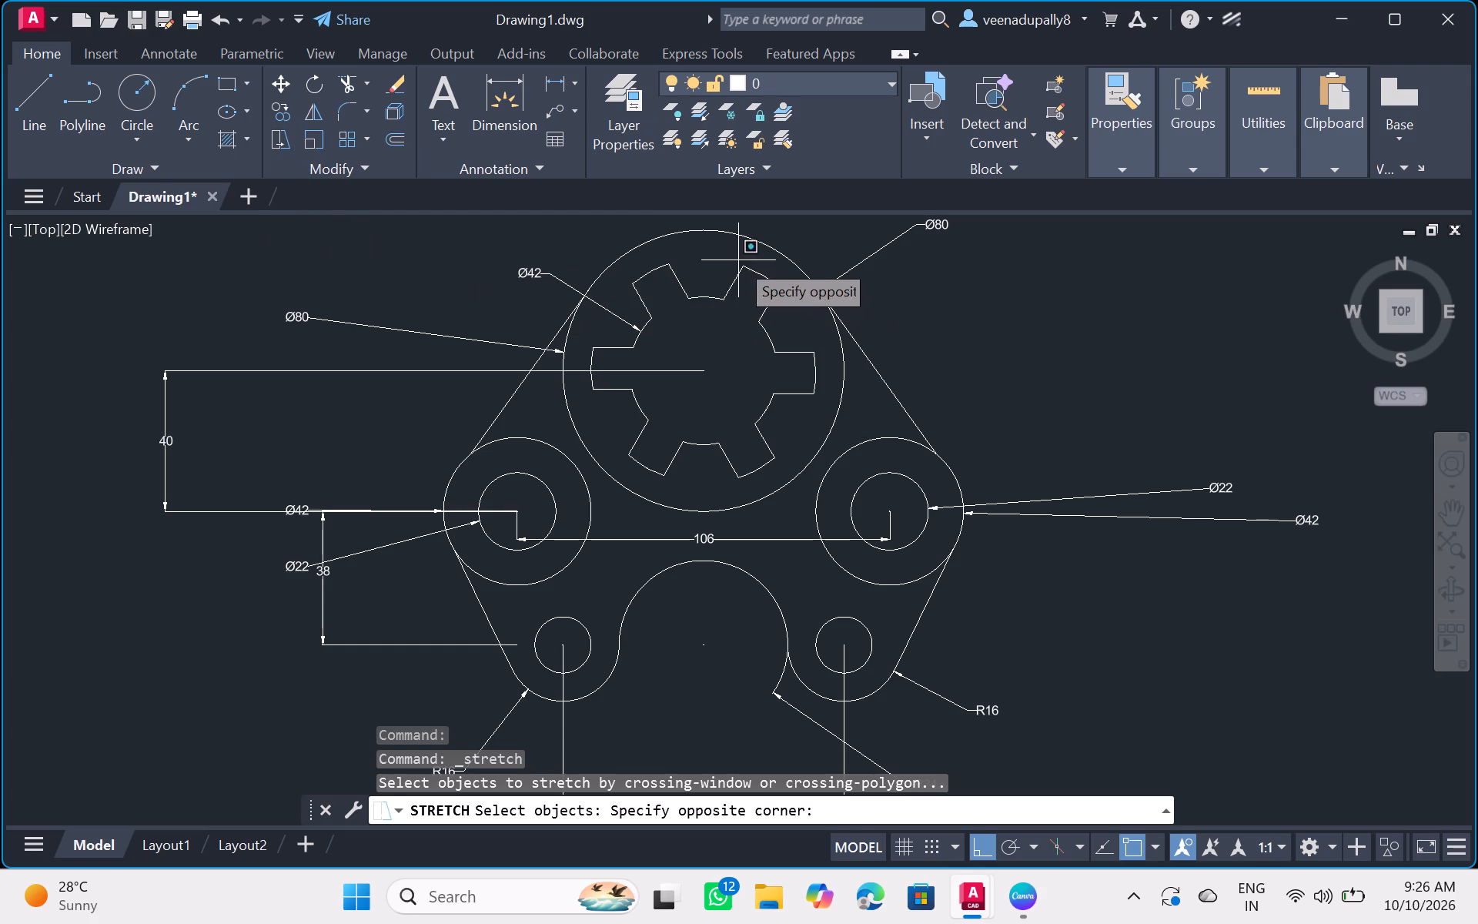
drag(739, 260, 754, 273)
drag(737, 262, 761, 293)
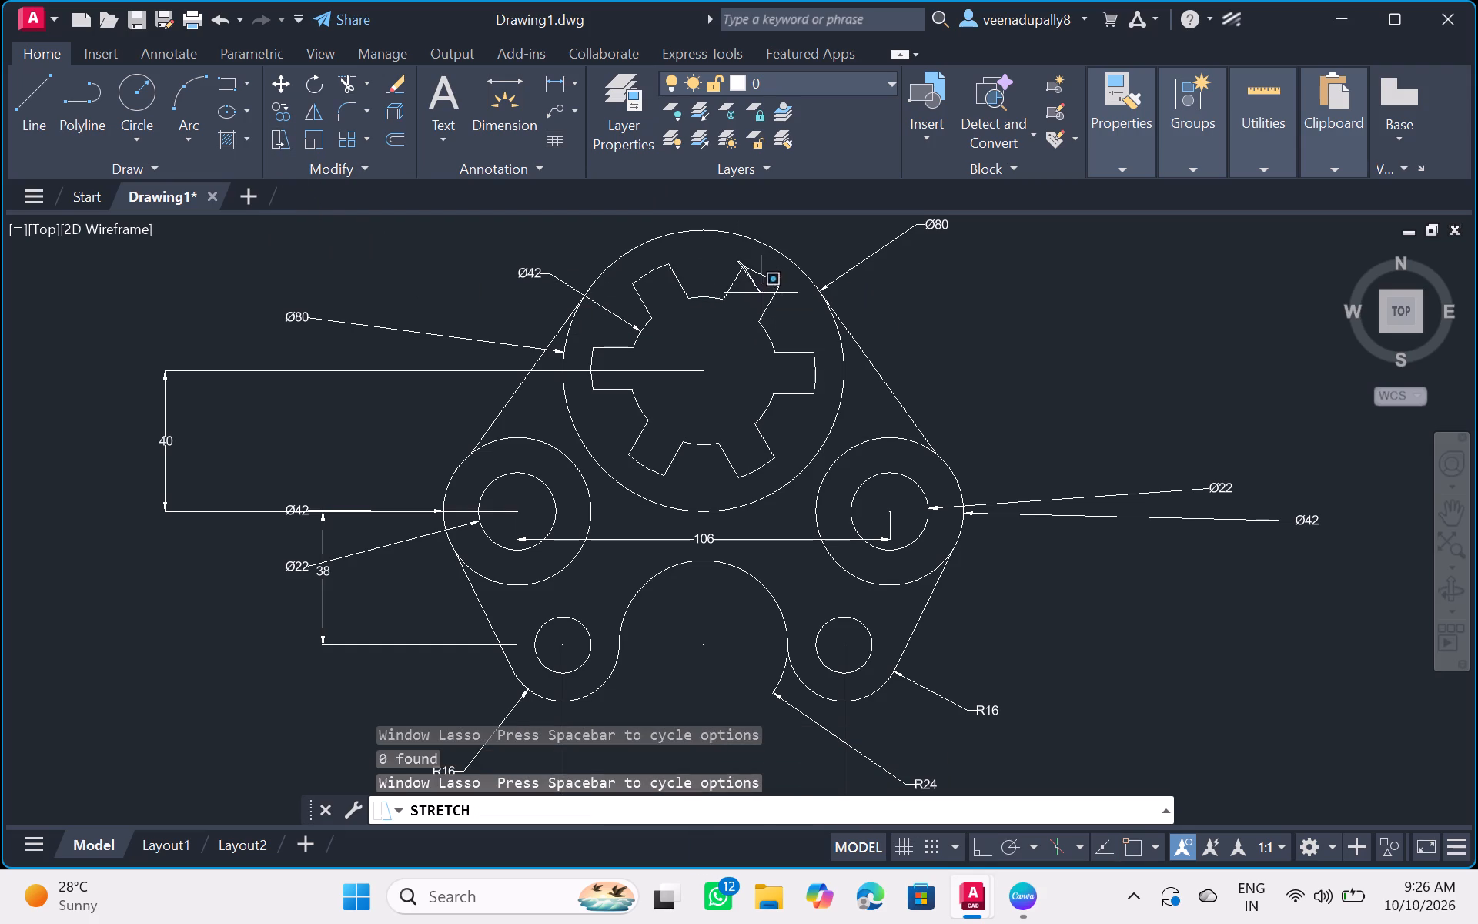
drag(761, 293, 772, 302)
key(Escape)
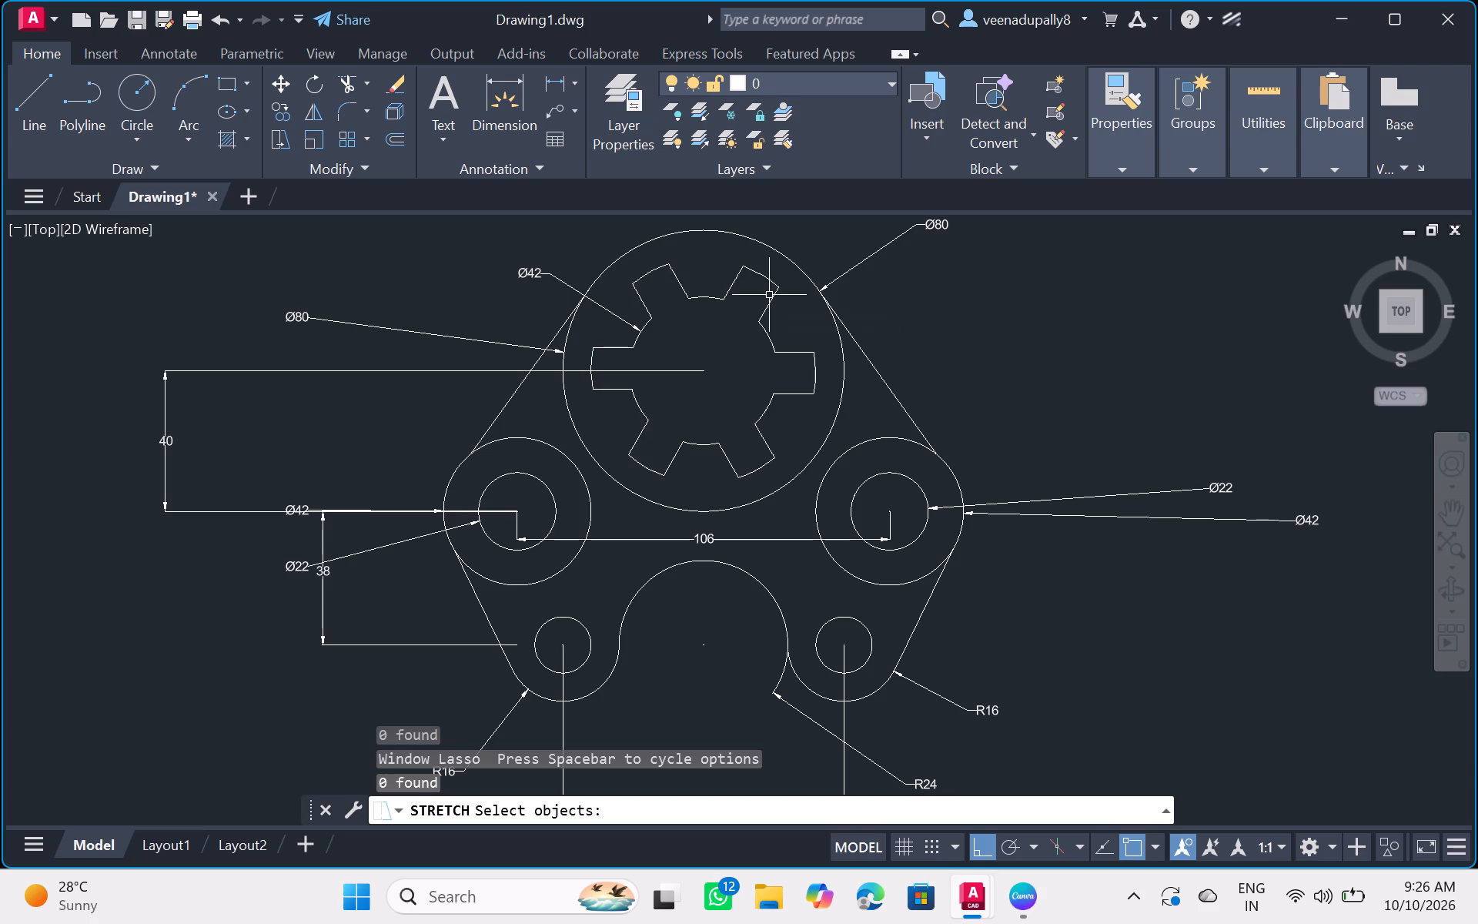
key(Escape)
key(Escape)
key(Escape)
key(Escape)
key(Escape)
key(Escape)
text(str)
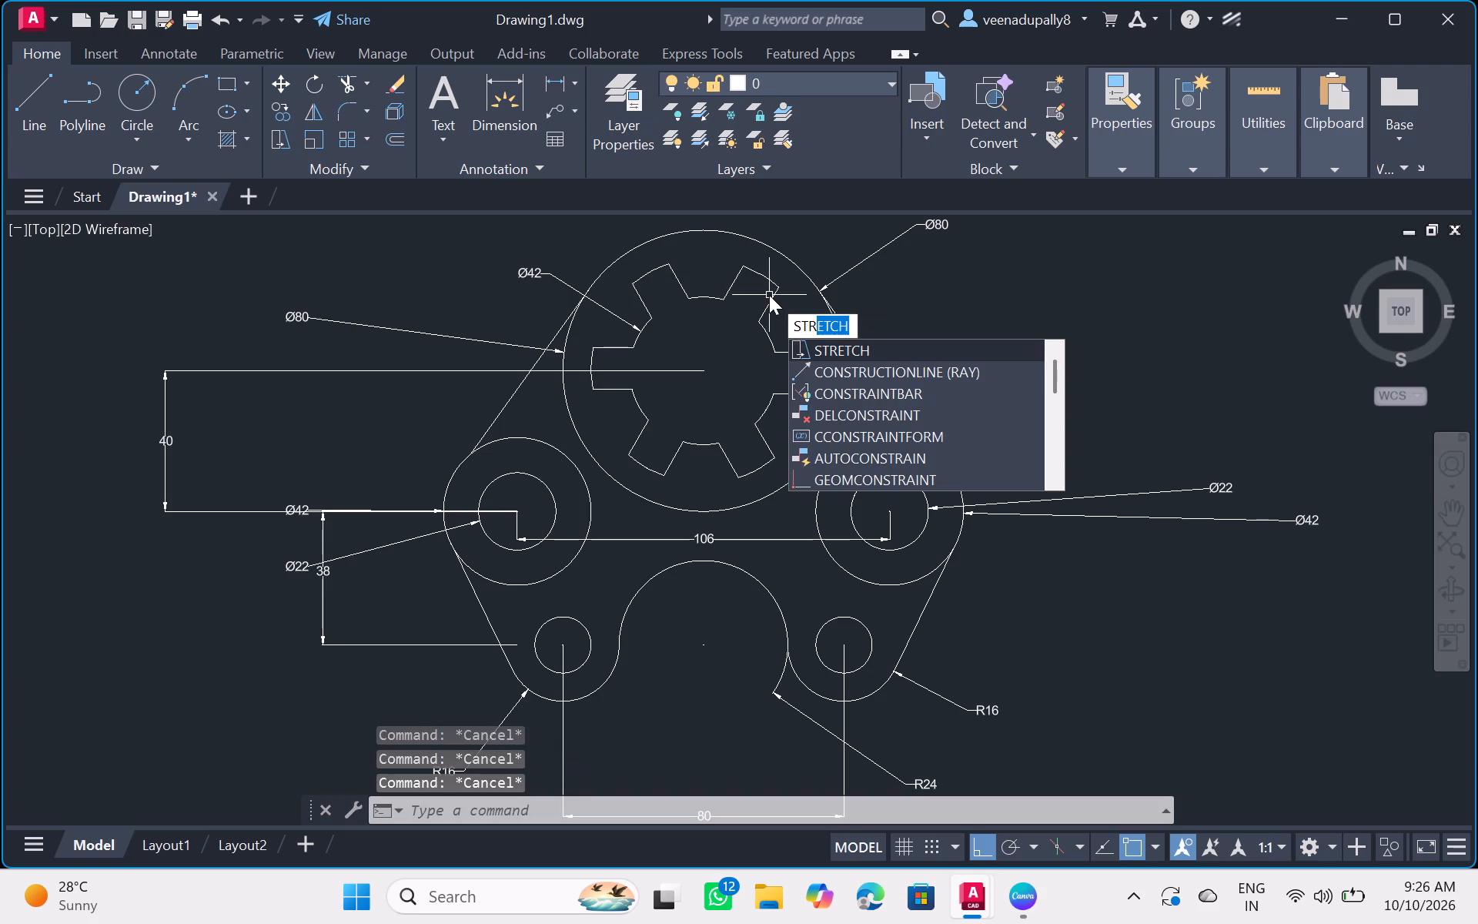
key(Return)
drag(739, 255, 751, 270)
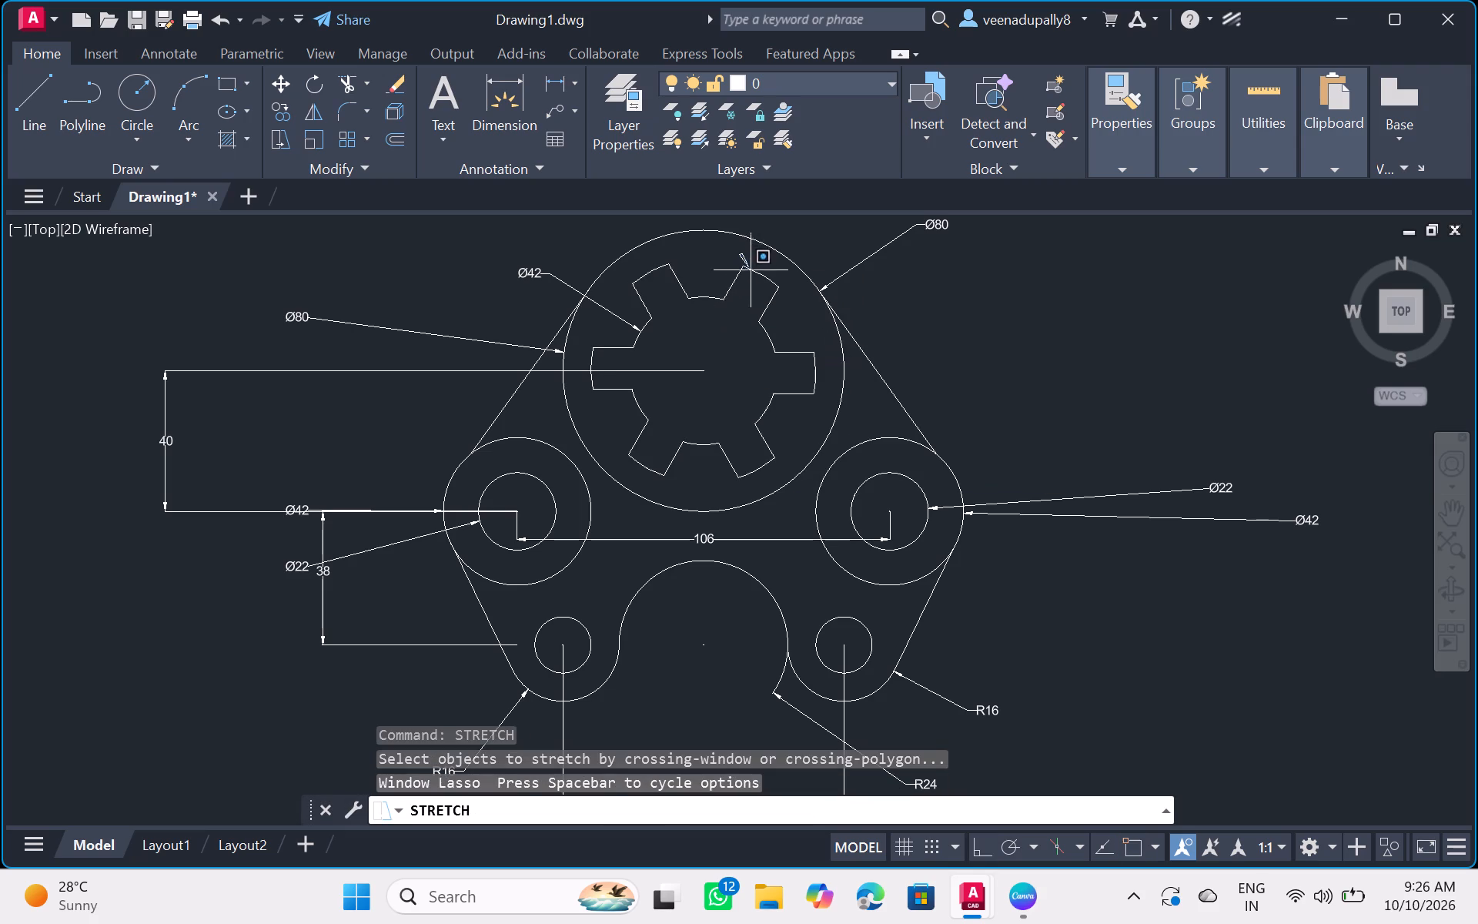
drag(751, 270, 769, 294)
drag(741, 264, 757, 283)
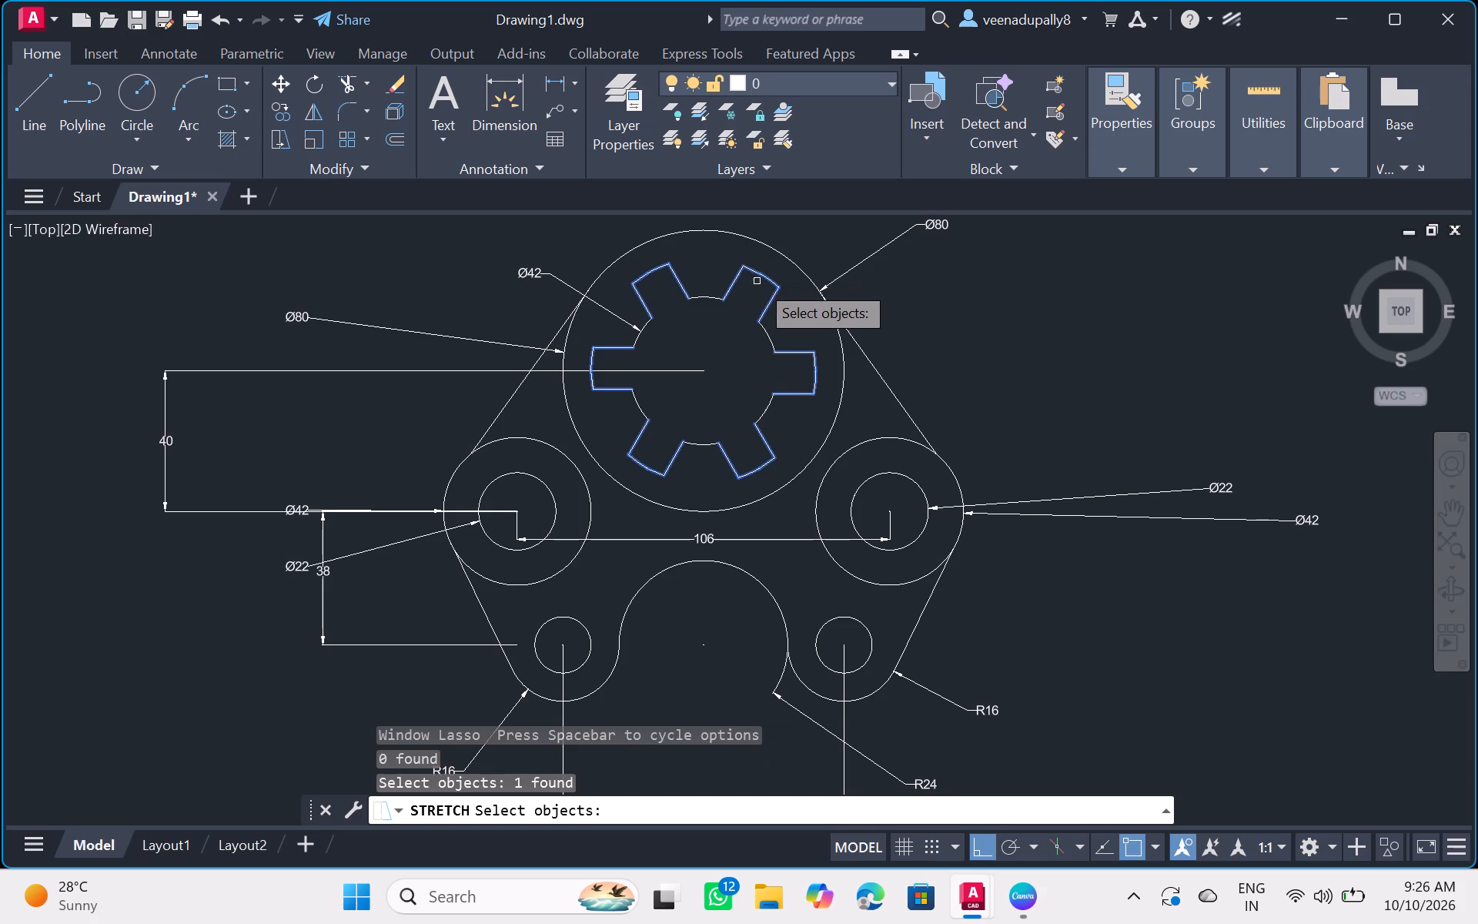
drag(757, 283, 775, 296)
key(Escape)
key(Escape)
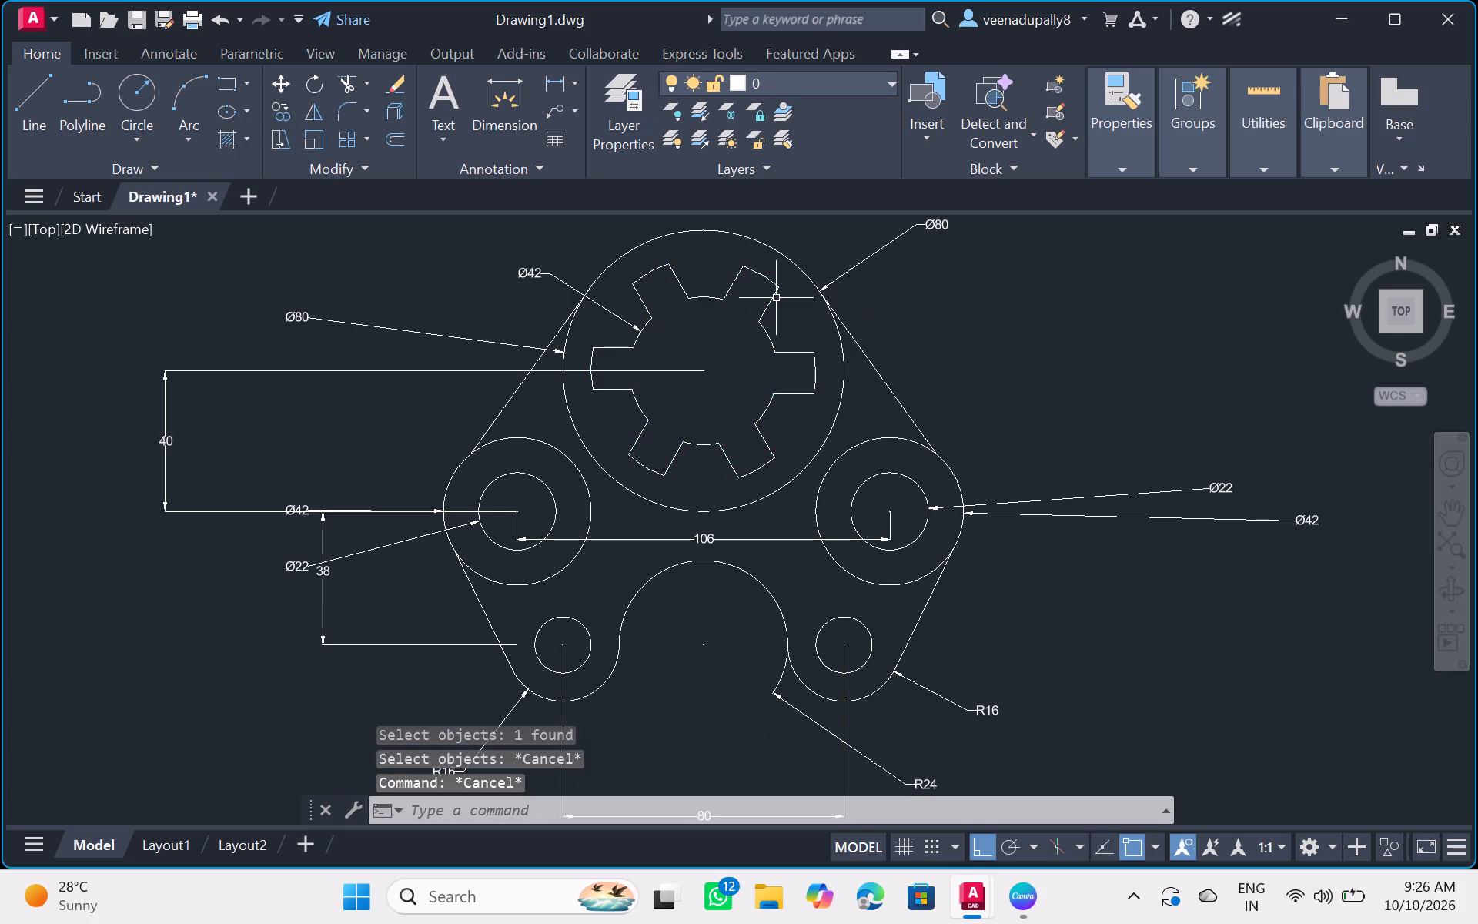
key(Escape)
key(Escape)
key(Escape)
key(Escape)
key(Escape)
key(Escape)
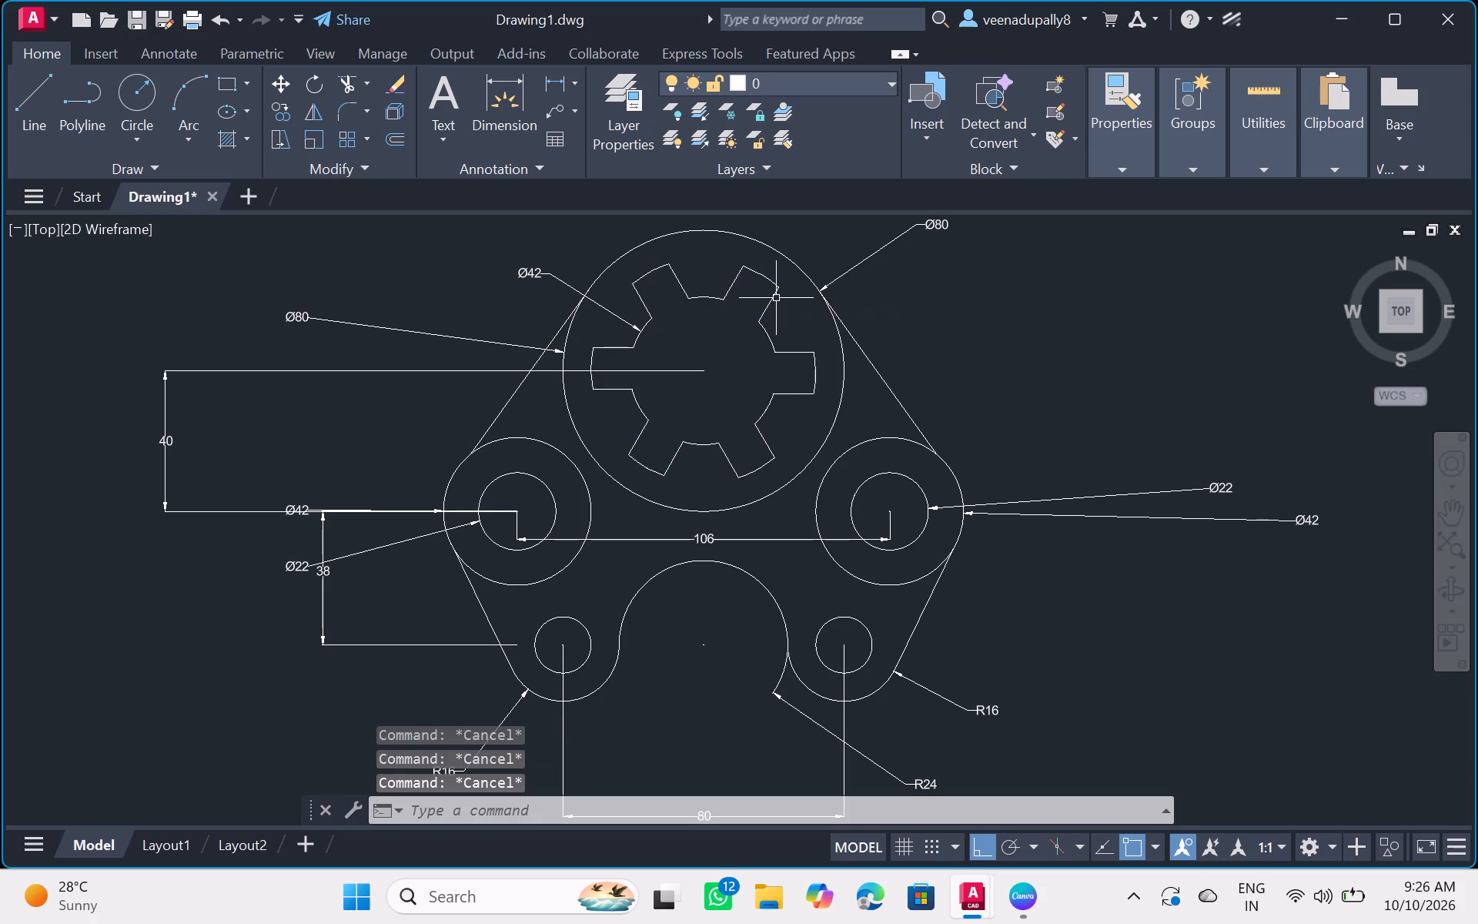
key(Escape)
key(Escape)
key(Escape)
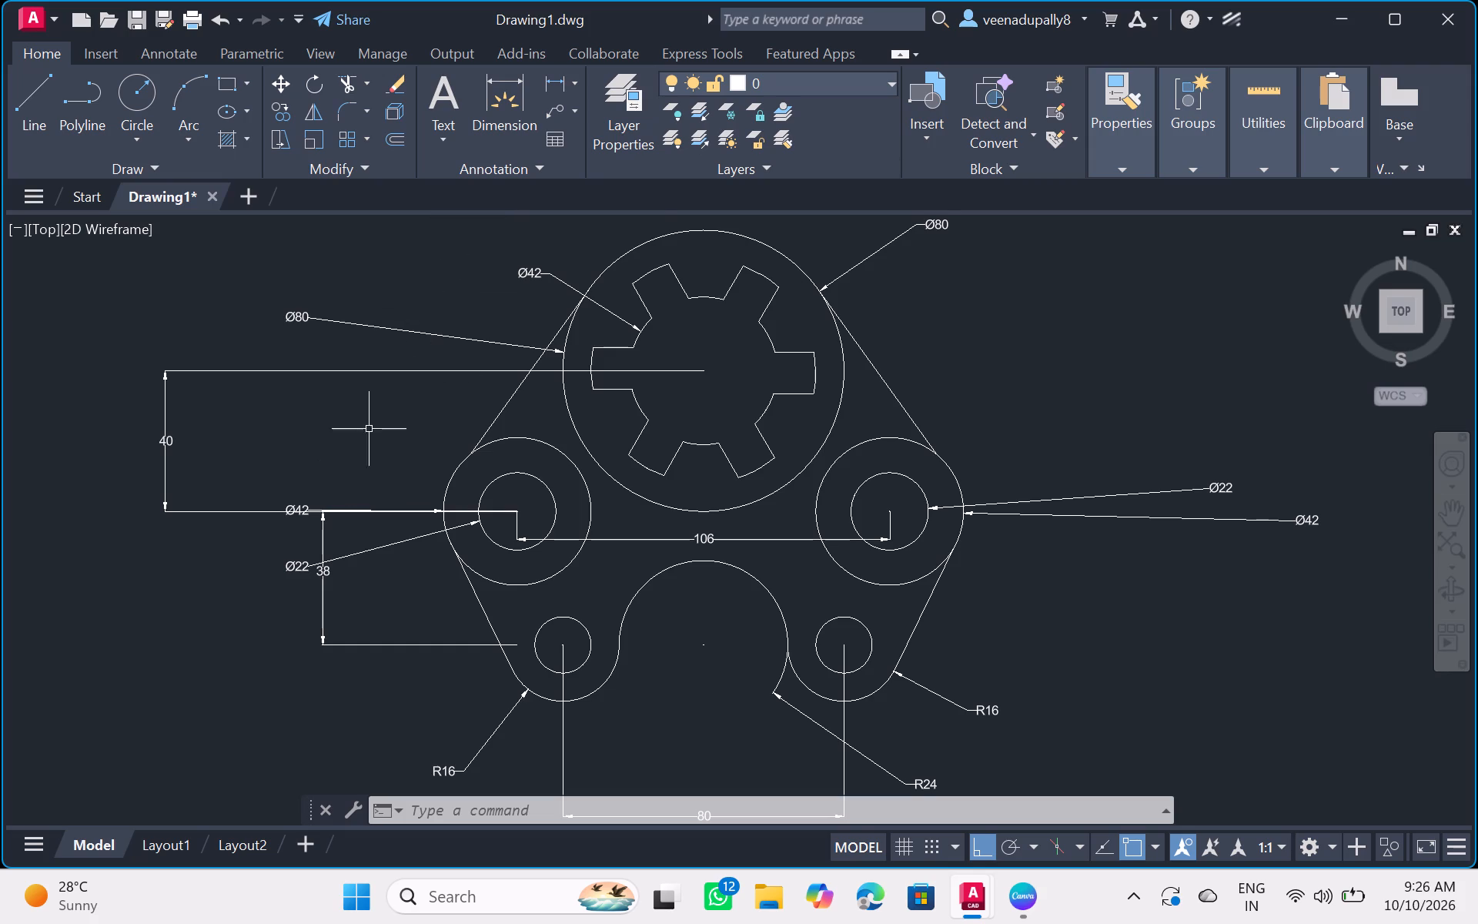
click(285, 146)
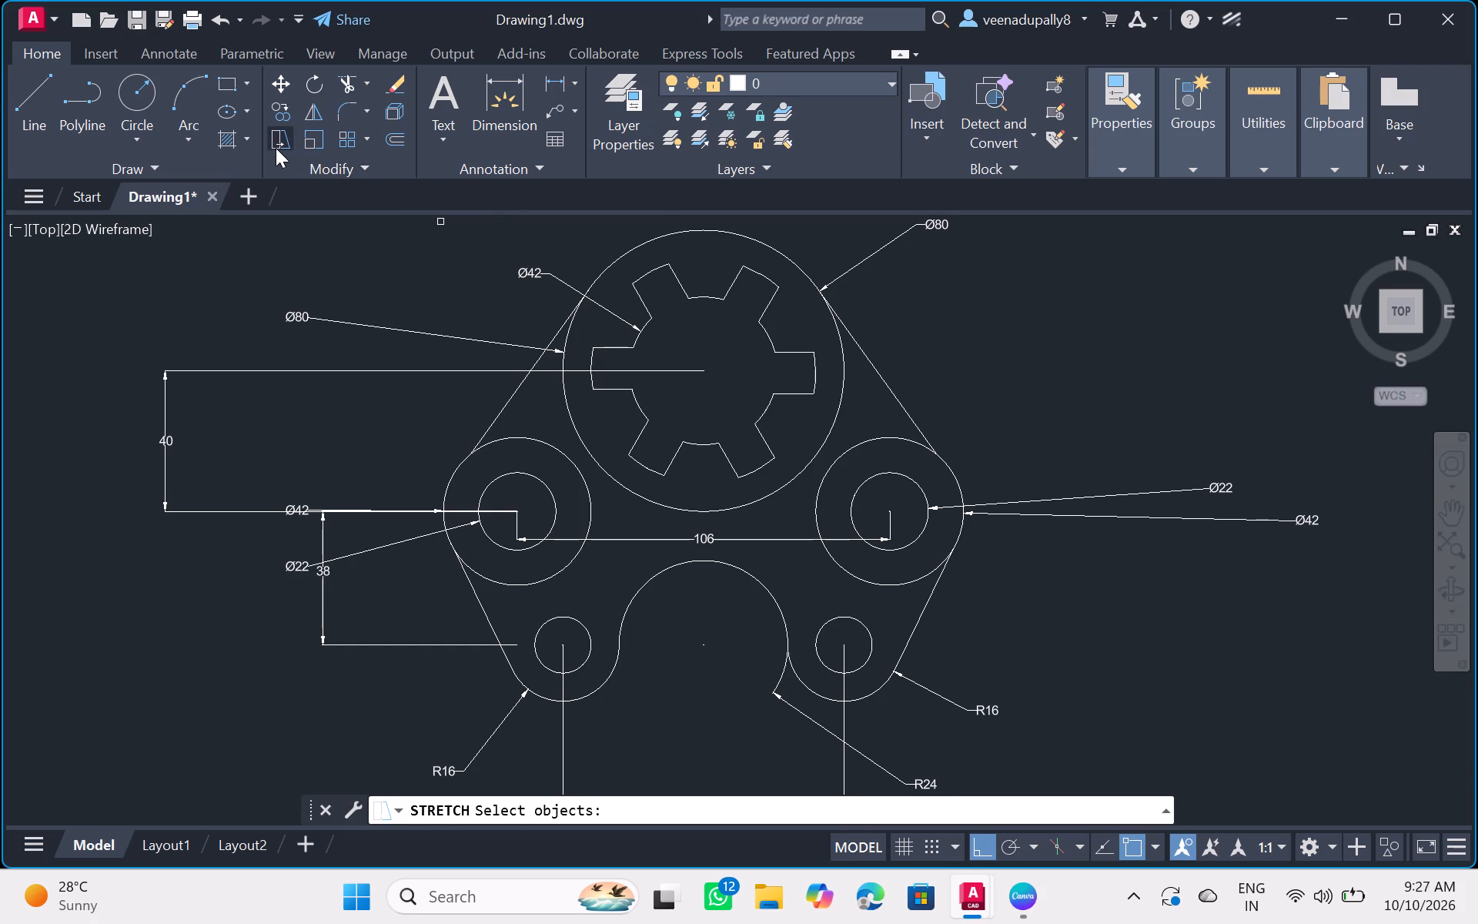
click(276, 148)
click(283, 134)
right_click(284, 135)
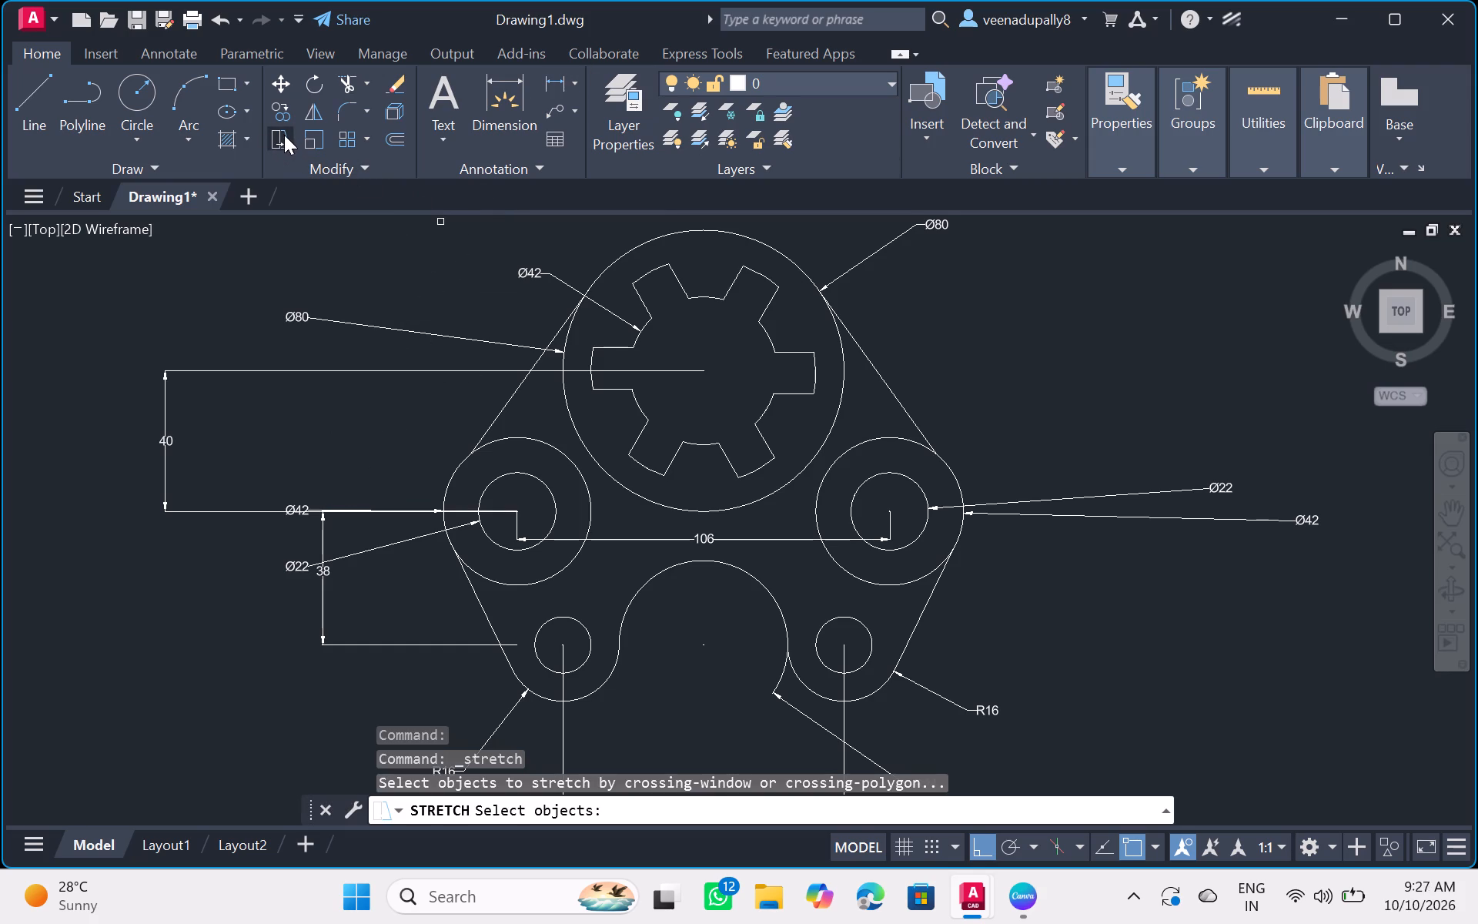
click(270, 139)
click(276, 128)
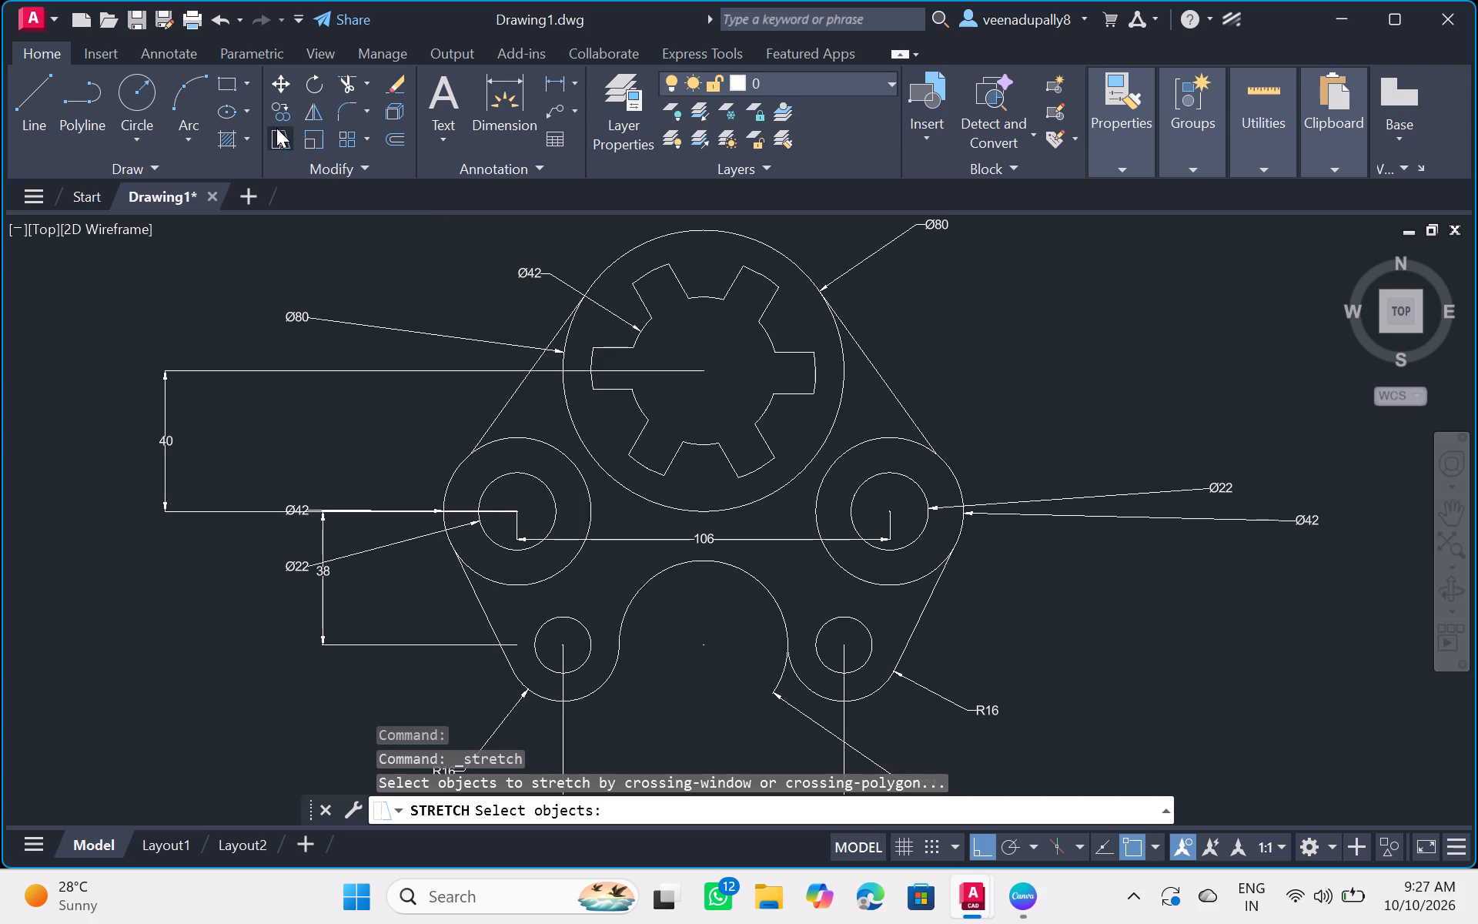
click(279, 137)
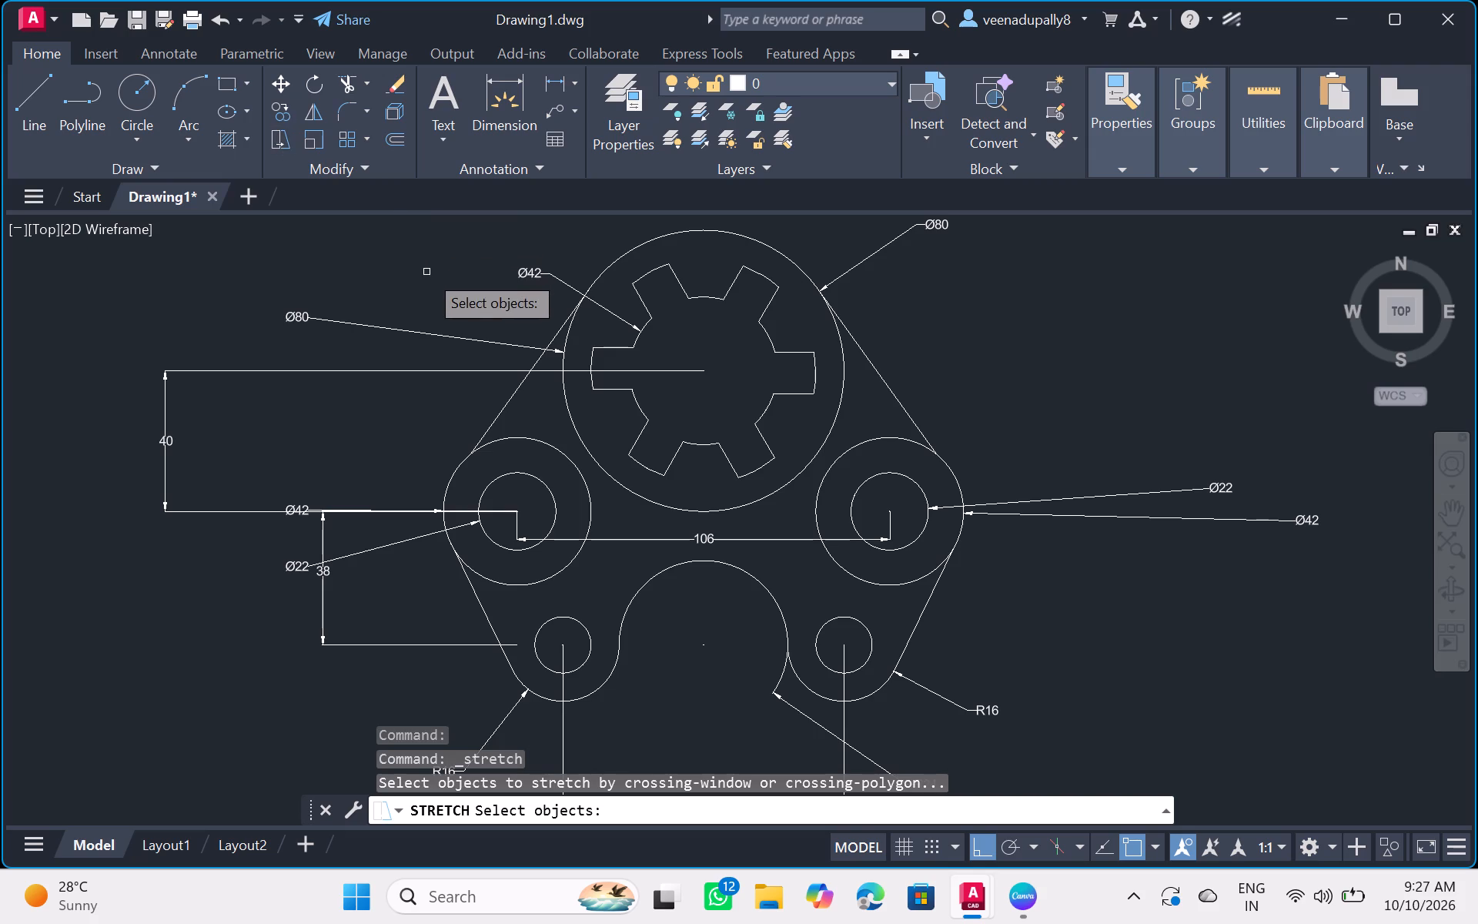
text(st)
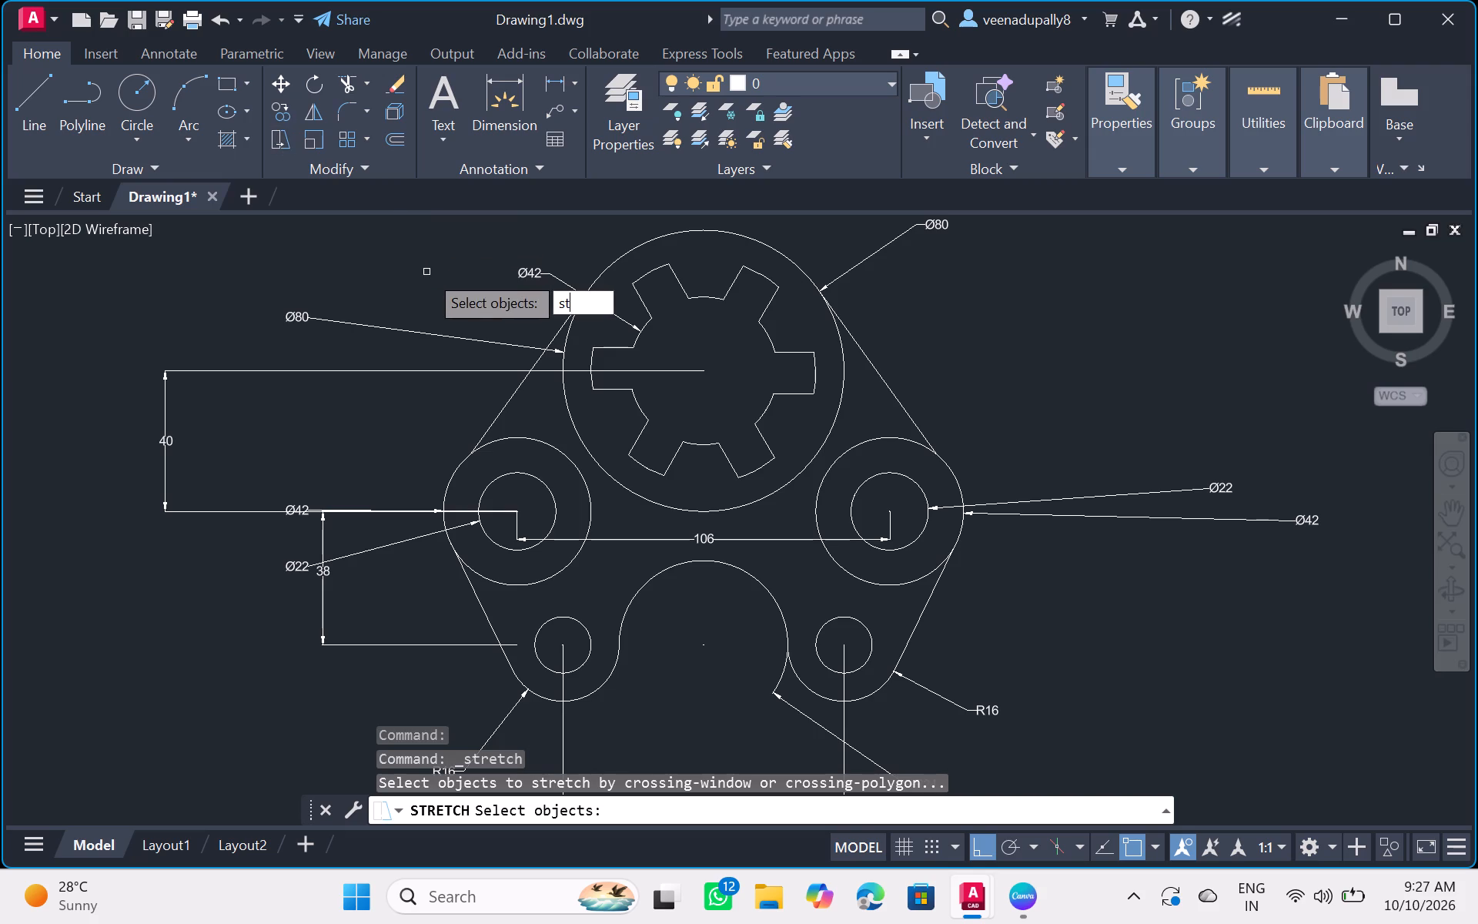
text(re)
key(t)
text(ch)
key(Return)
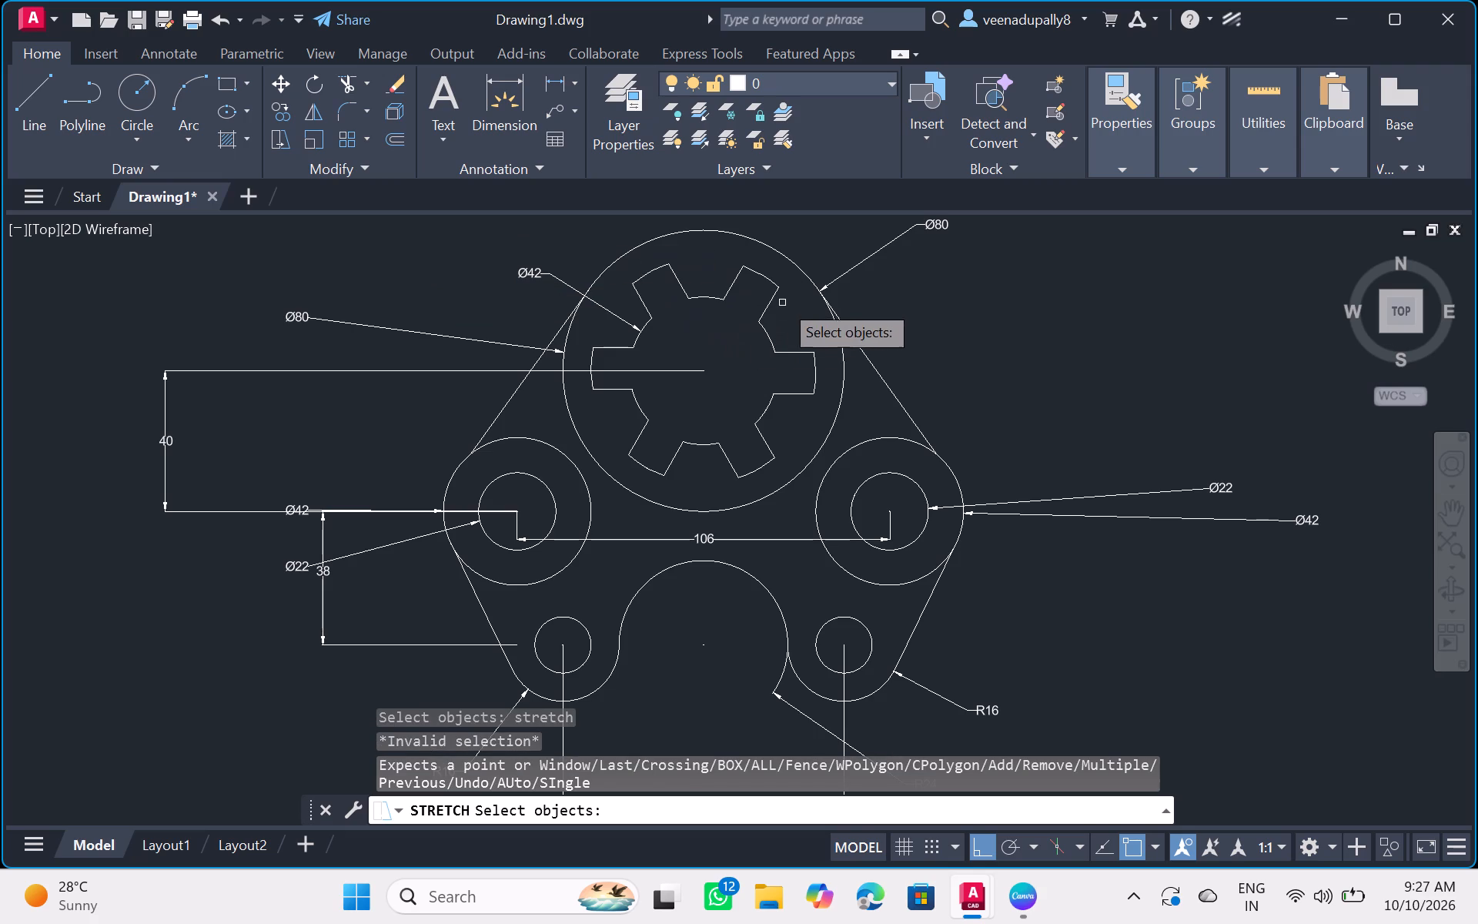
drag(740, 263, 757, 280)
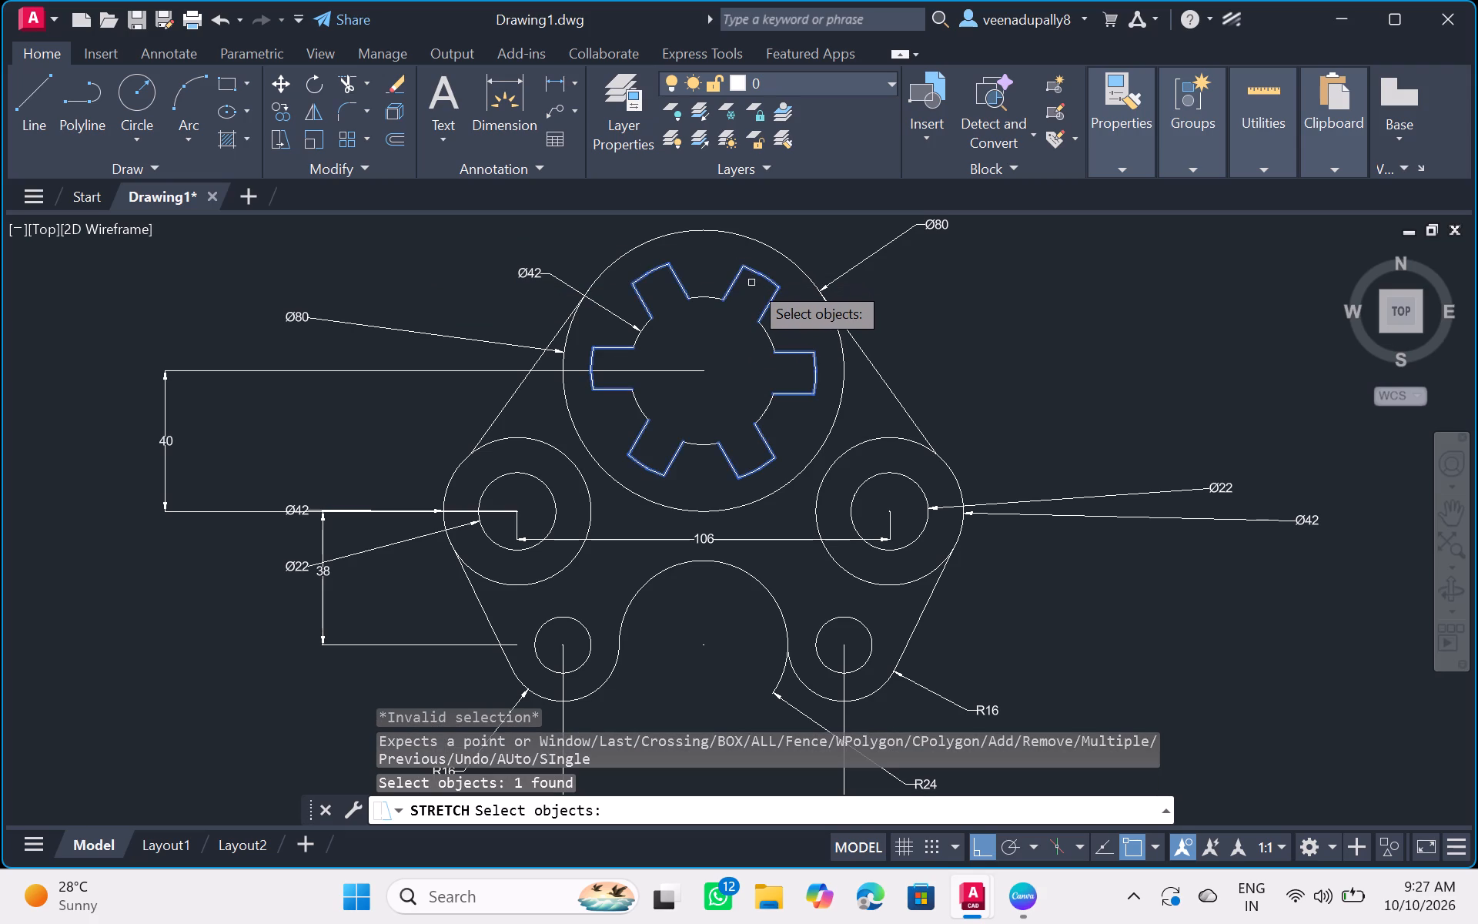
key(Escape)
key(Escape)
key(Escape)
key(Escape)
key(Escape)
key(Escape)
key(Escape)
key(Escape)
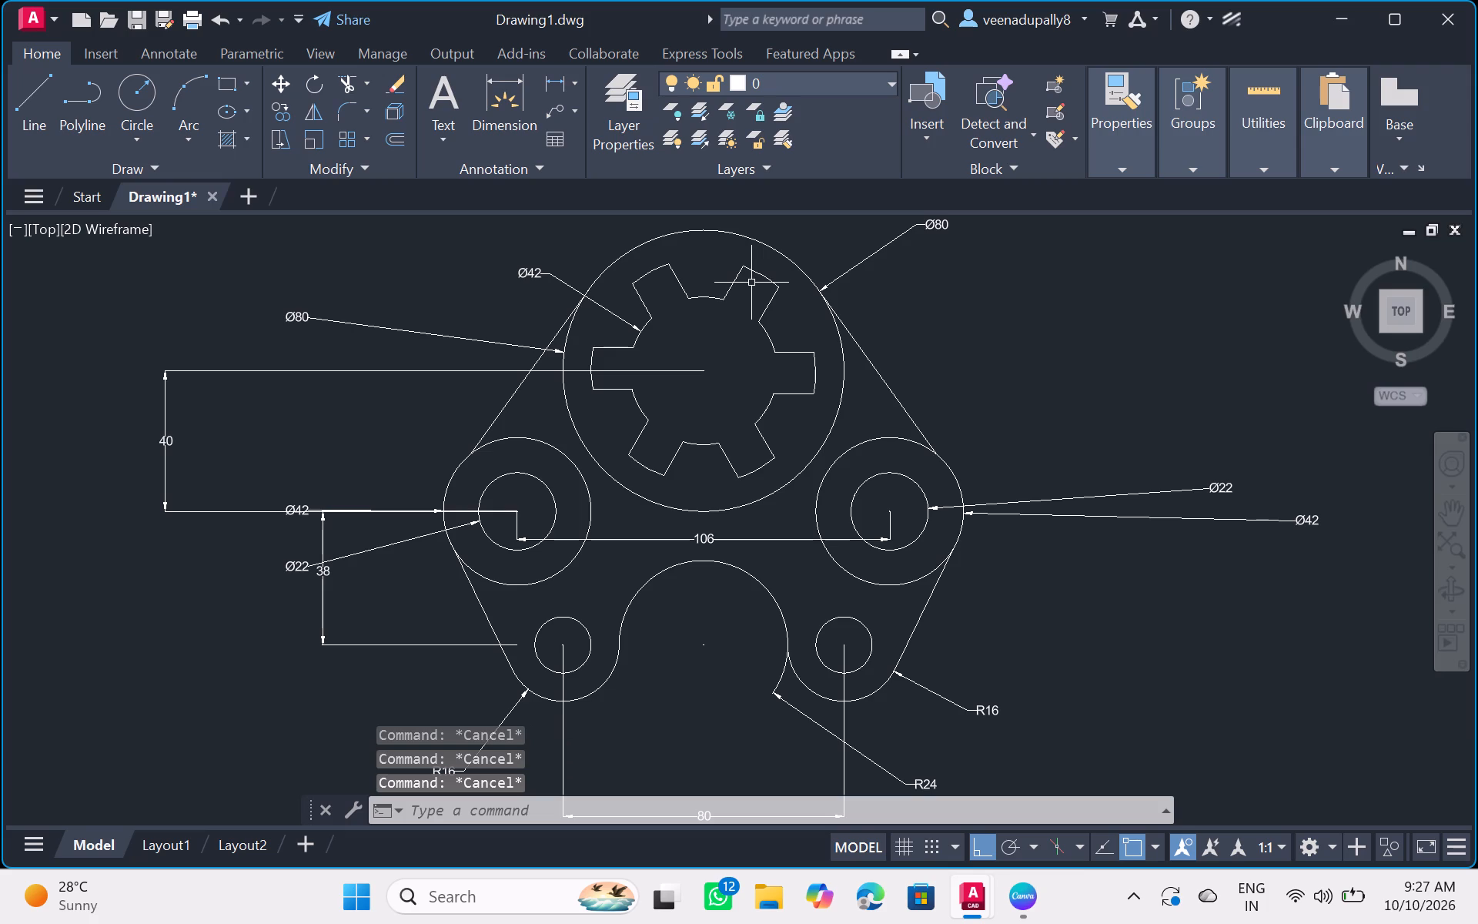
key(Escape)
Use Stretch on the outer end of the slotted cutout's upper-right slot, inside the large 80 mm circle.
click(279, 139)
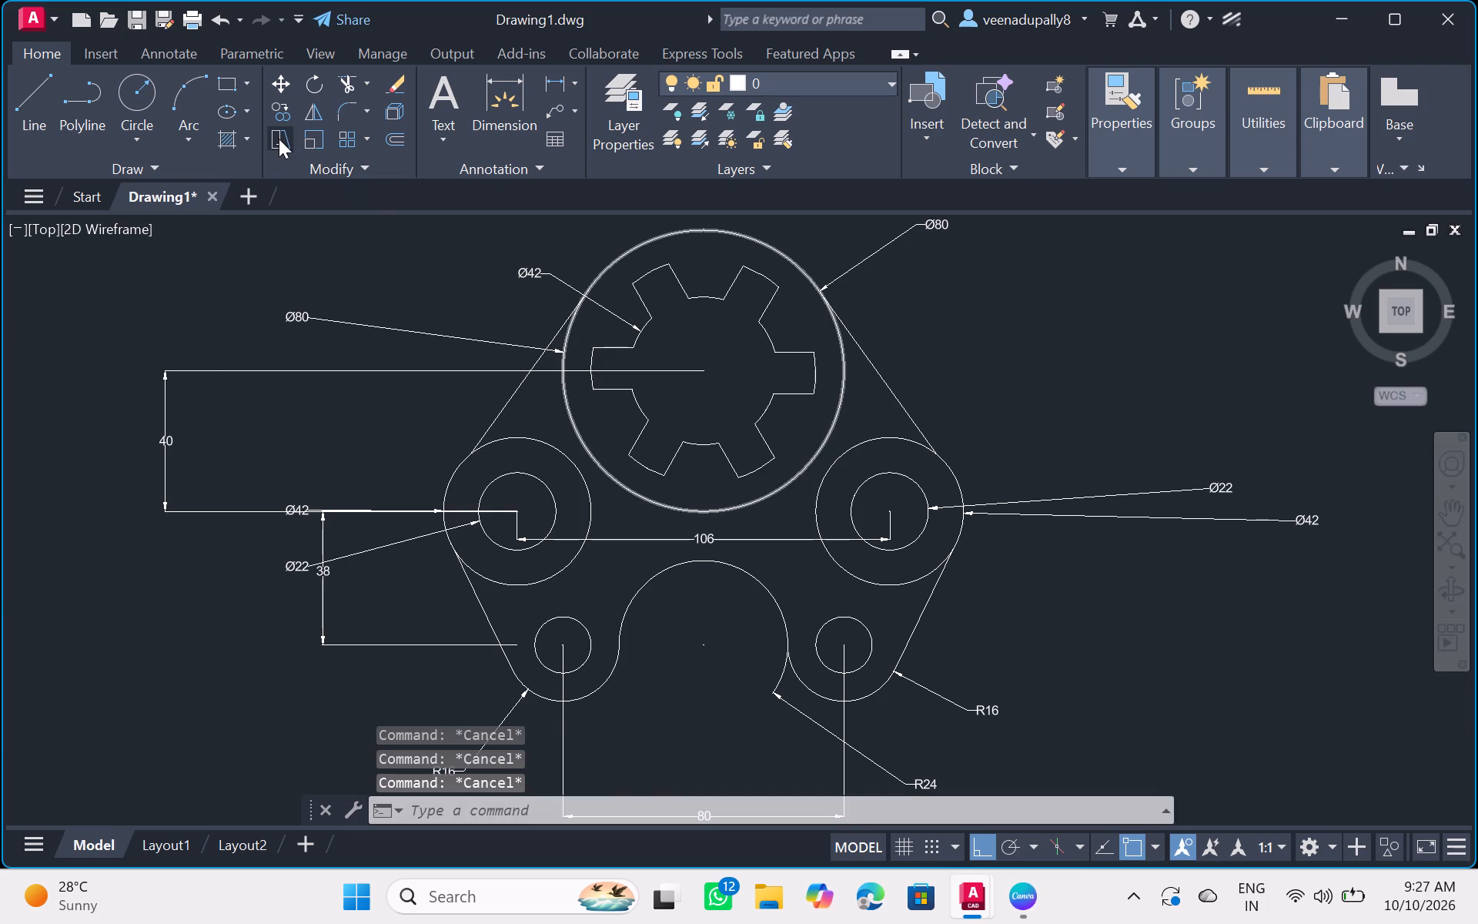
drag(736, 266, 737, 266)
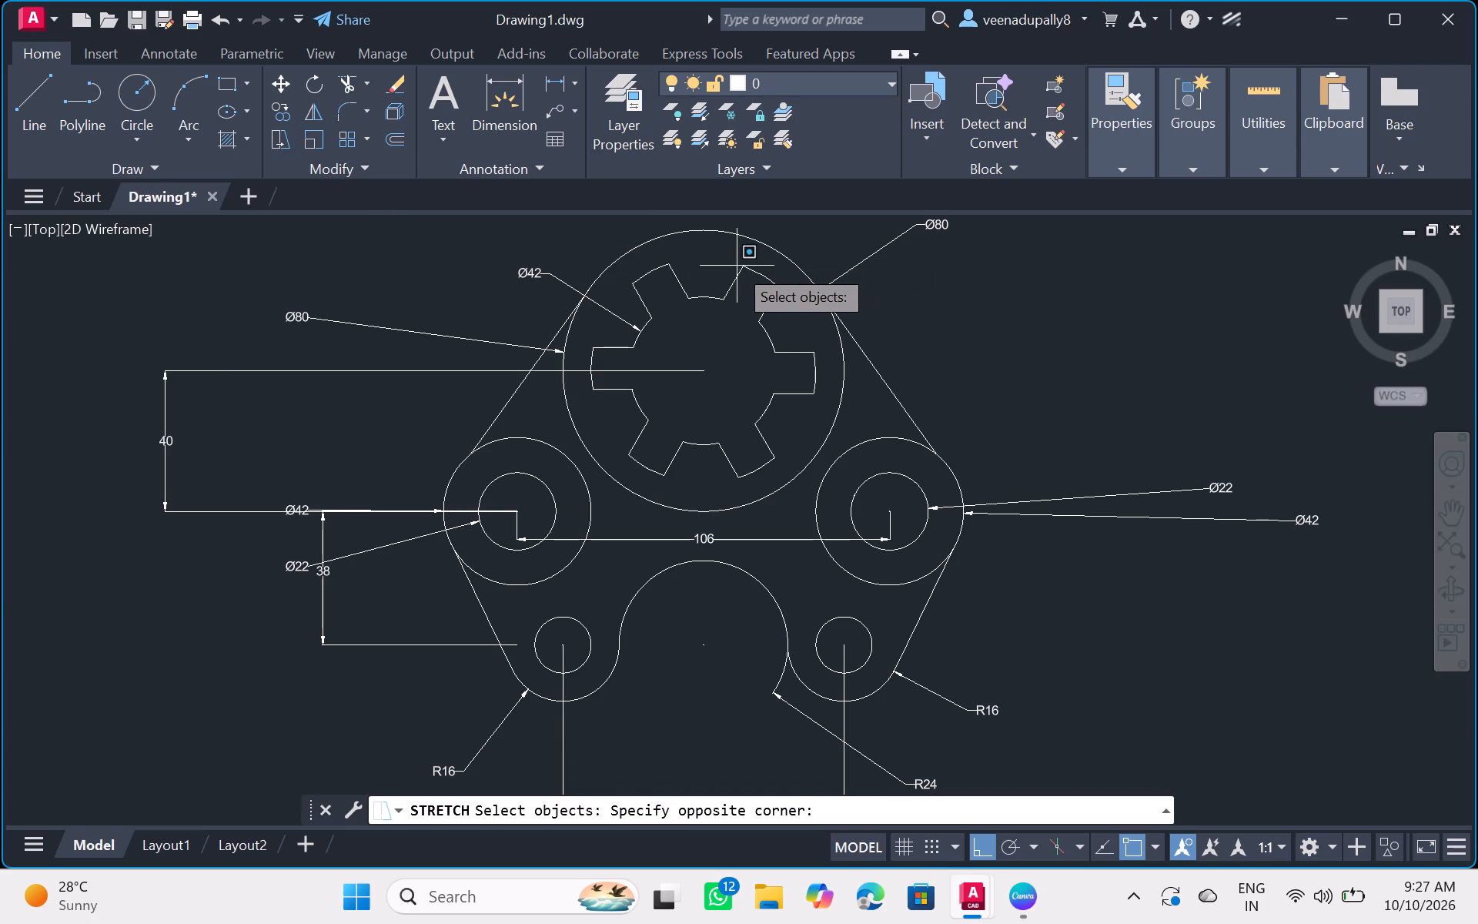
drag(737, 266, 791, 267)
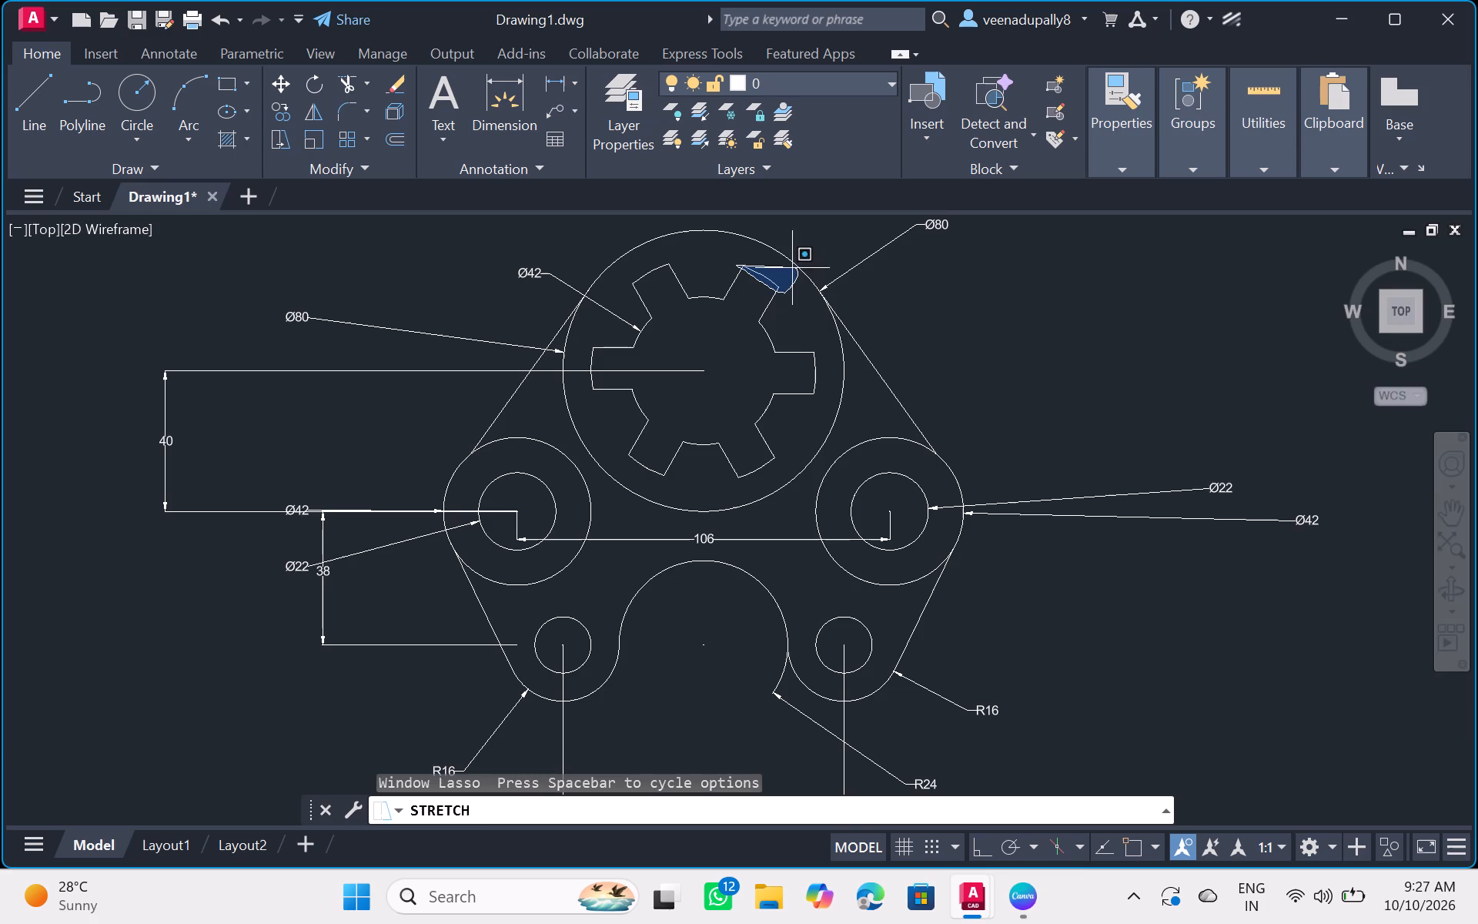
drag(791, 267, 741, 256)
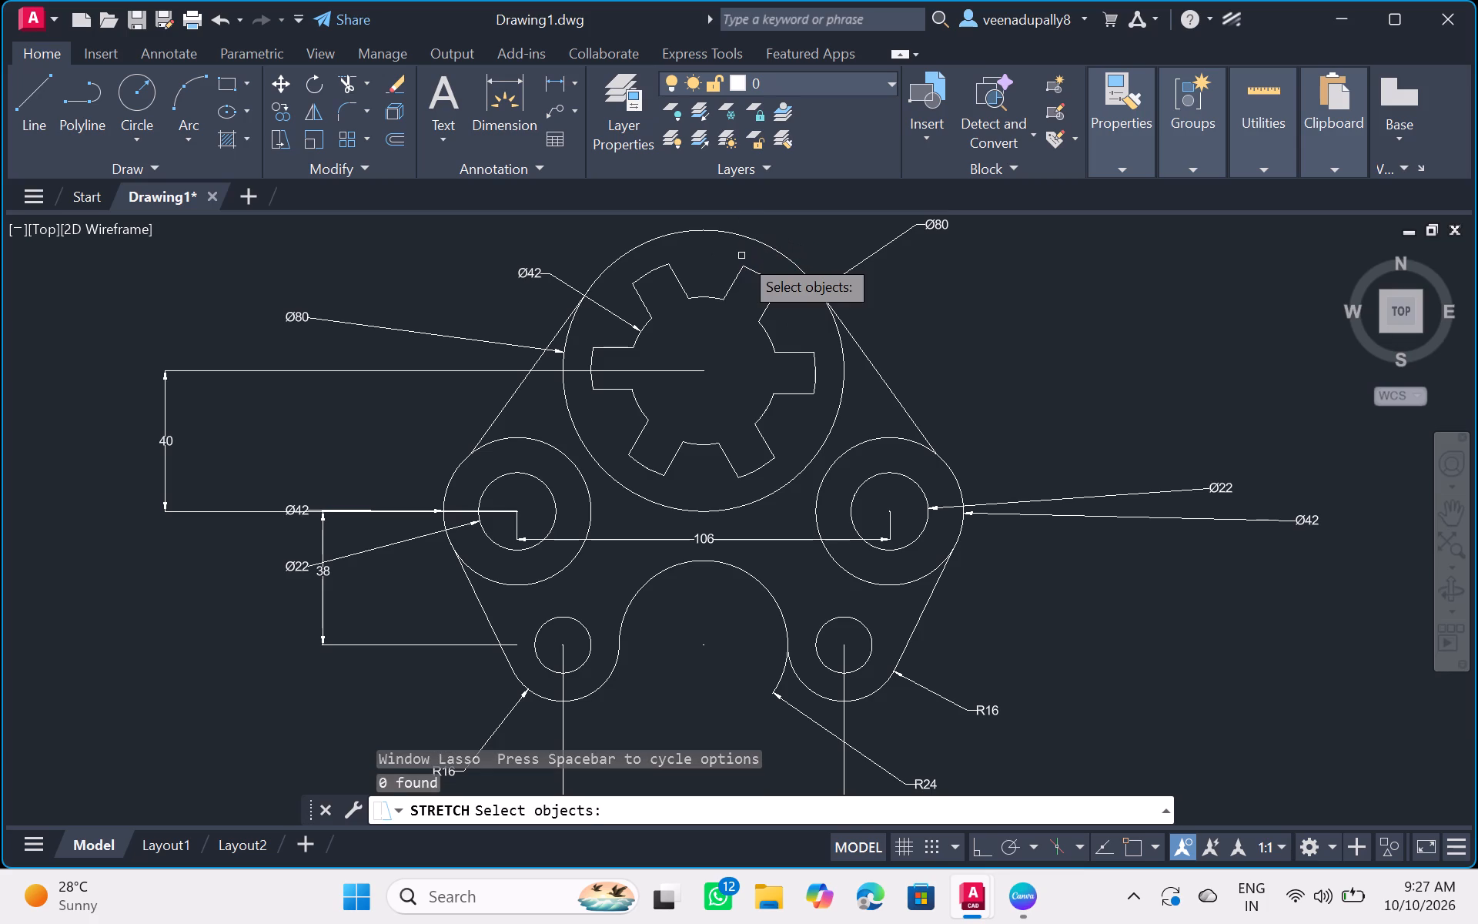
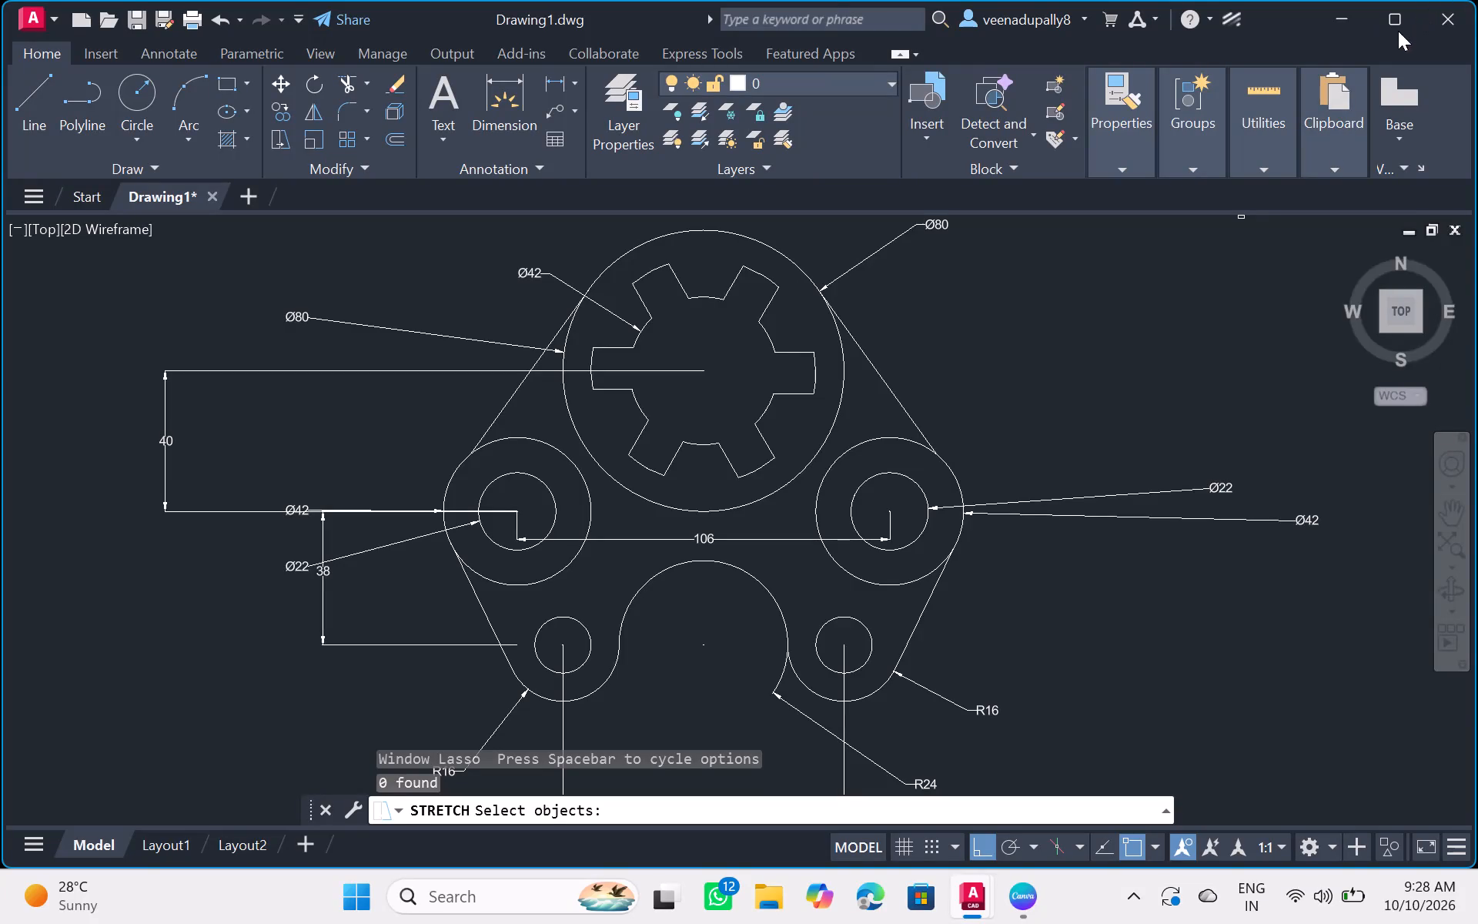
Exit AutoCAD, saving the plate drawing as Drawing1.dwg in the Documents folder in AutoCAD 2018 Drawing format.
click(1442, 16)
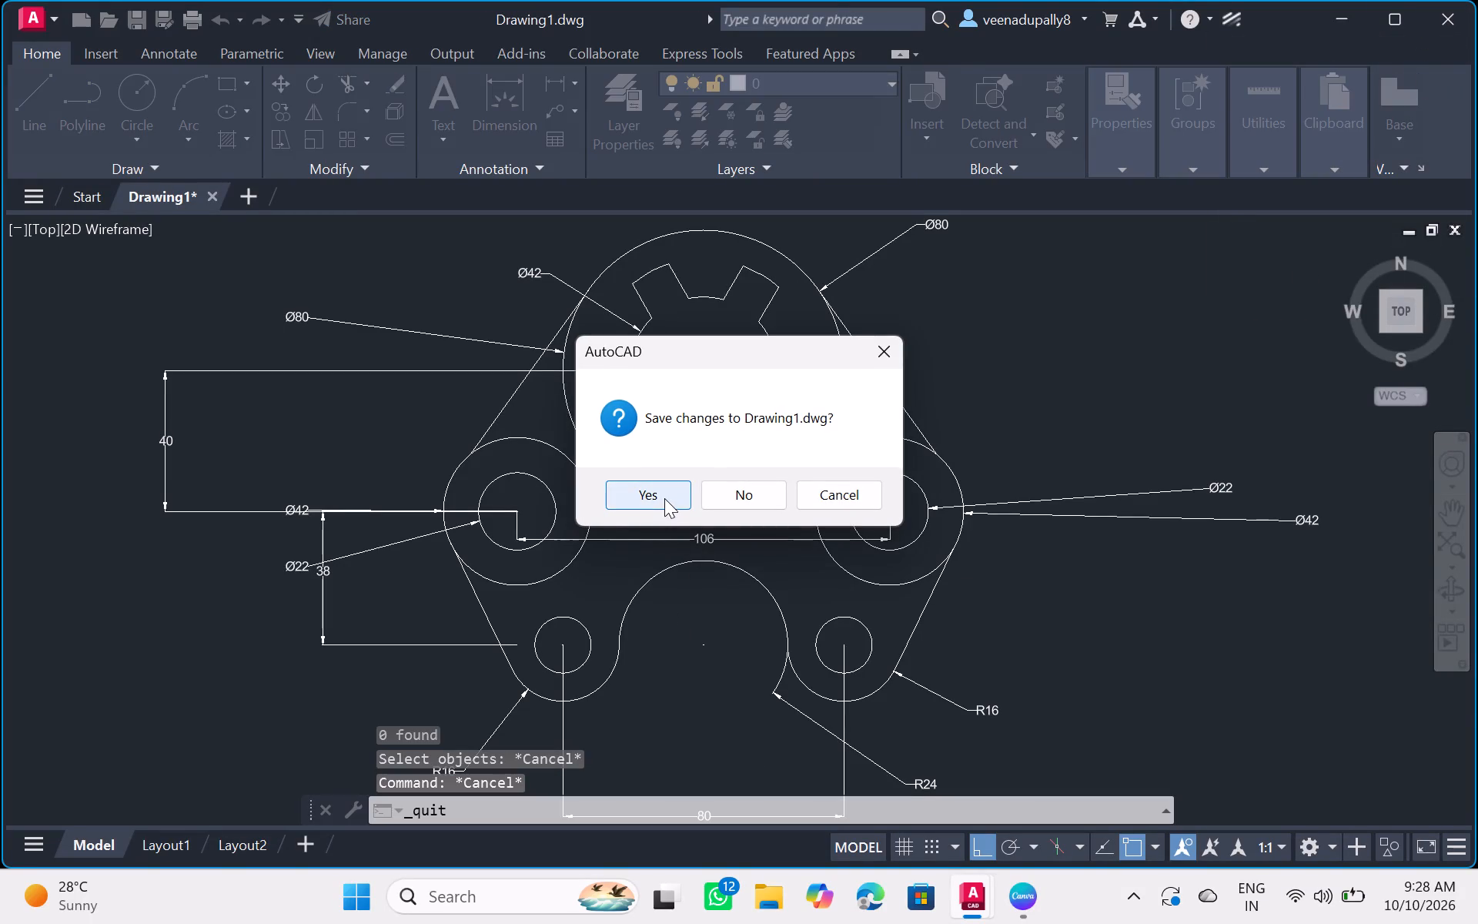
click(664, 498)
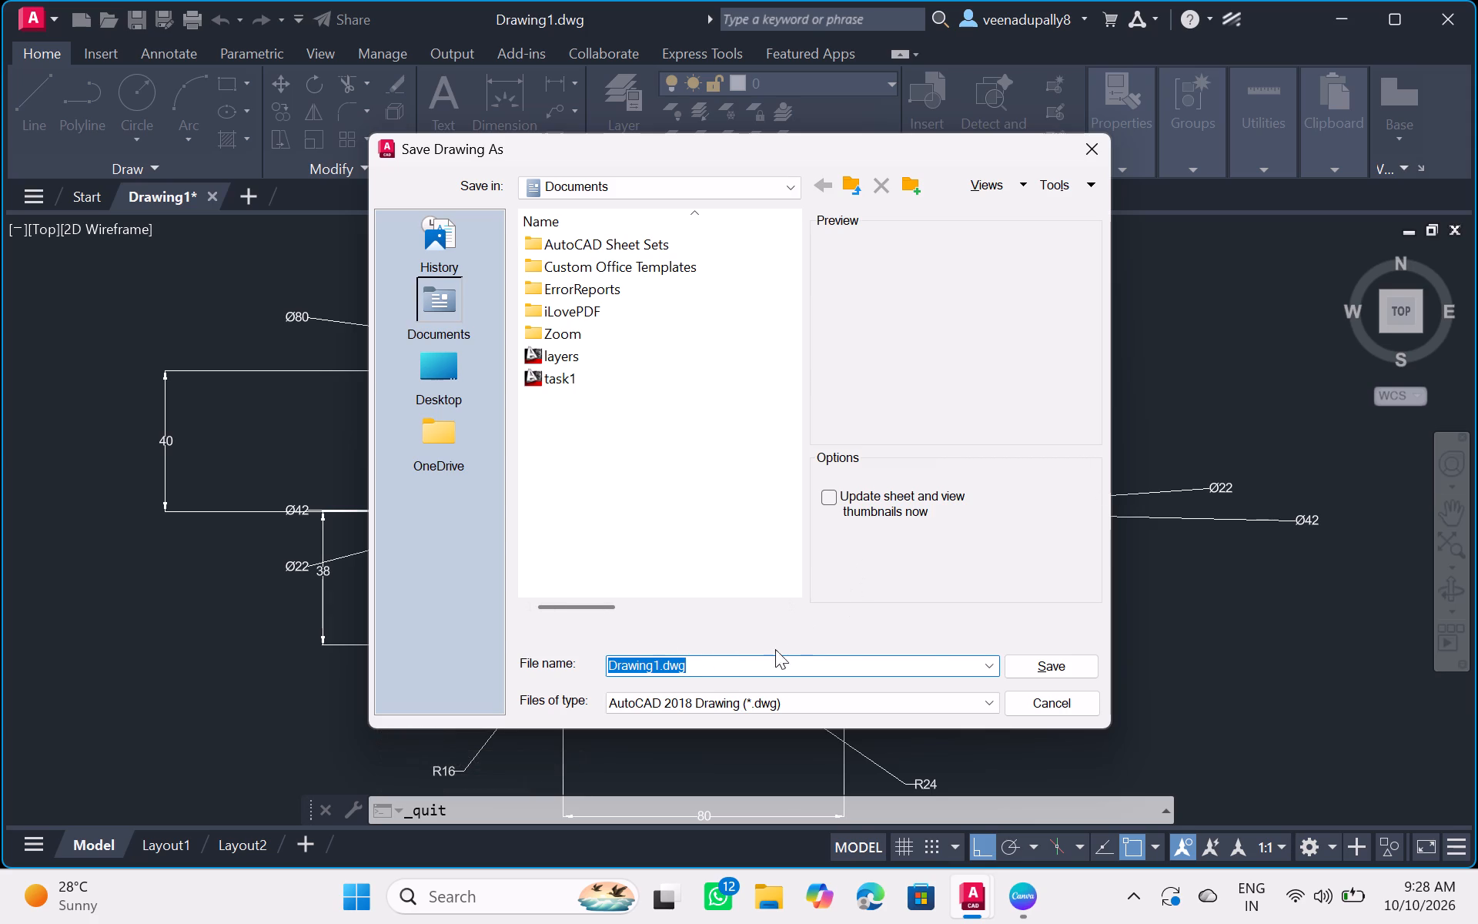
click(1025, 665)
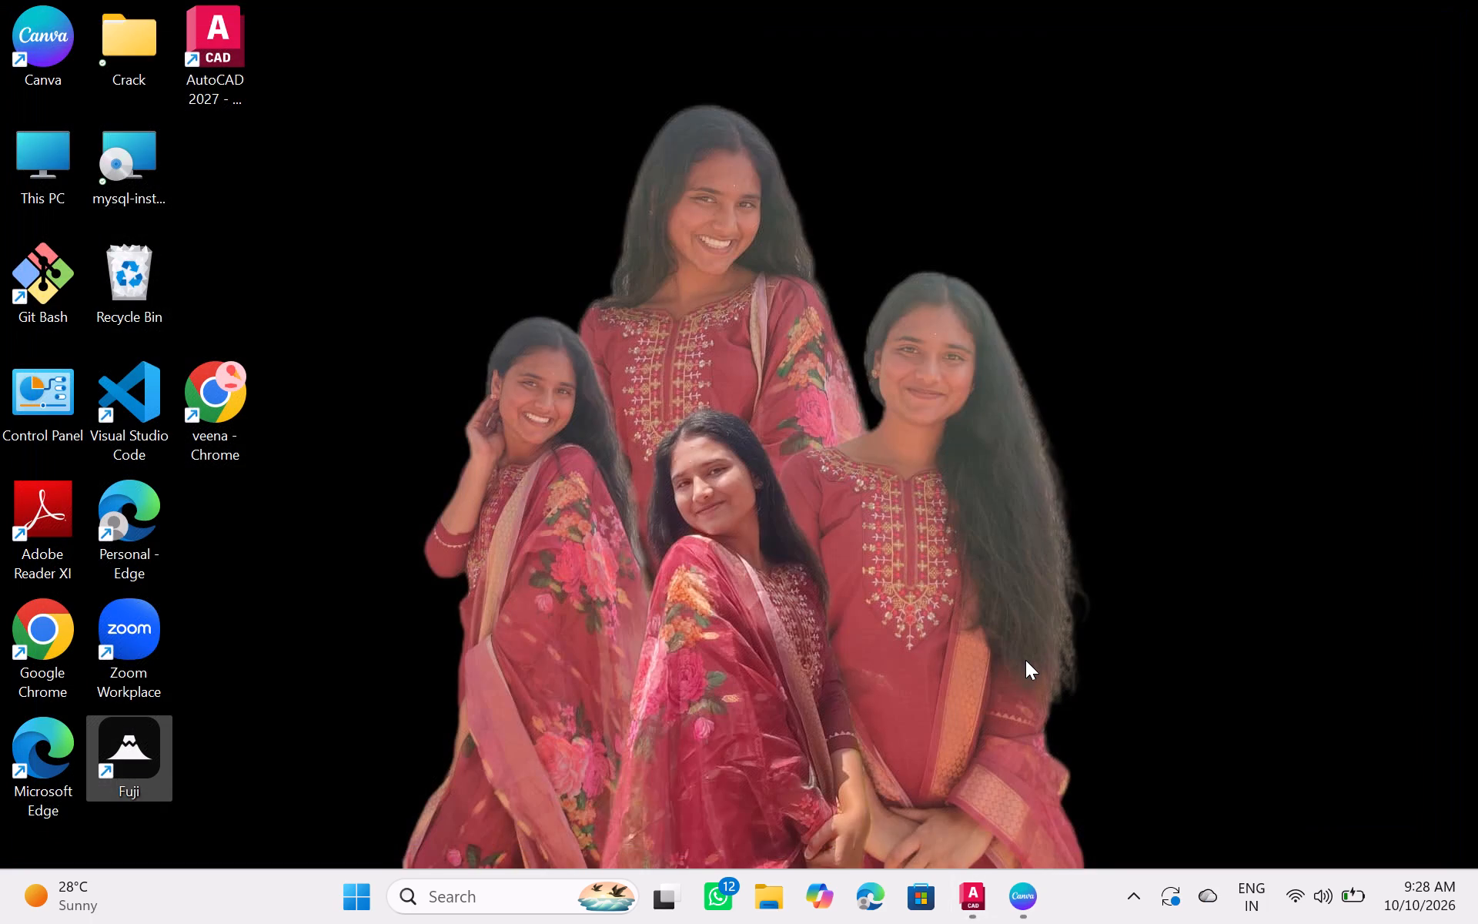
Bring up the Windows shut-down prompt from the desktop.
key(alt+F4)
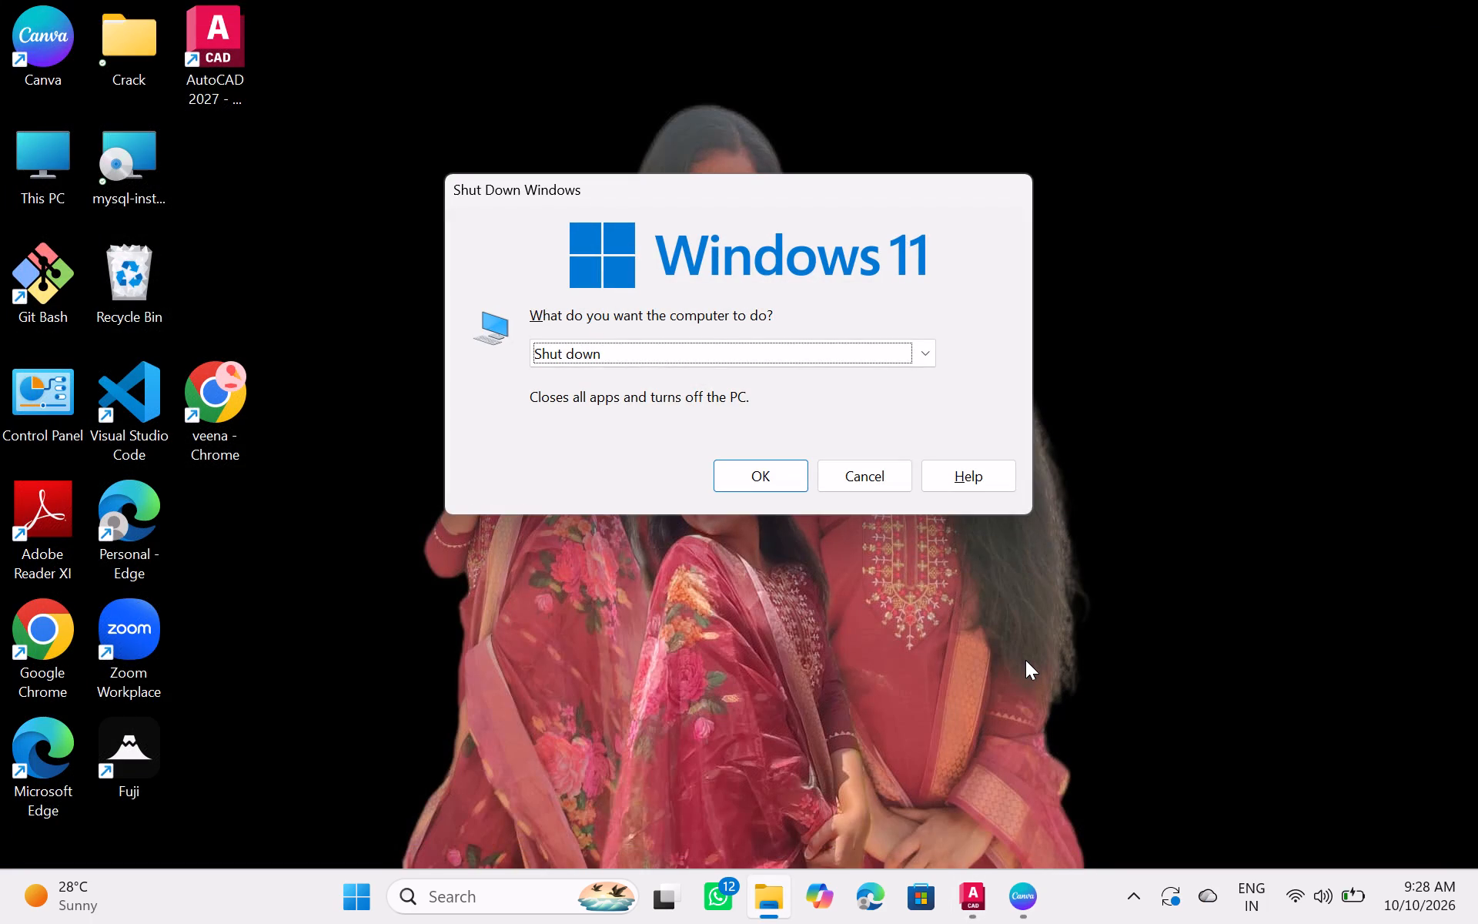
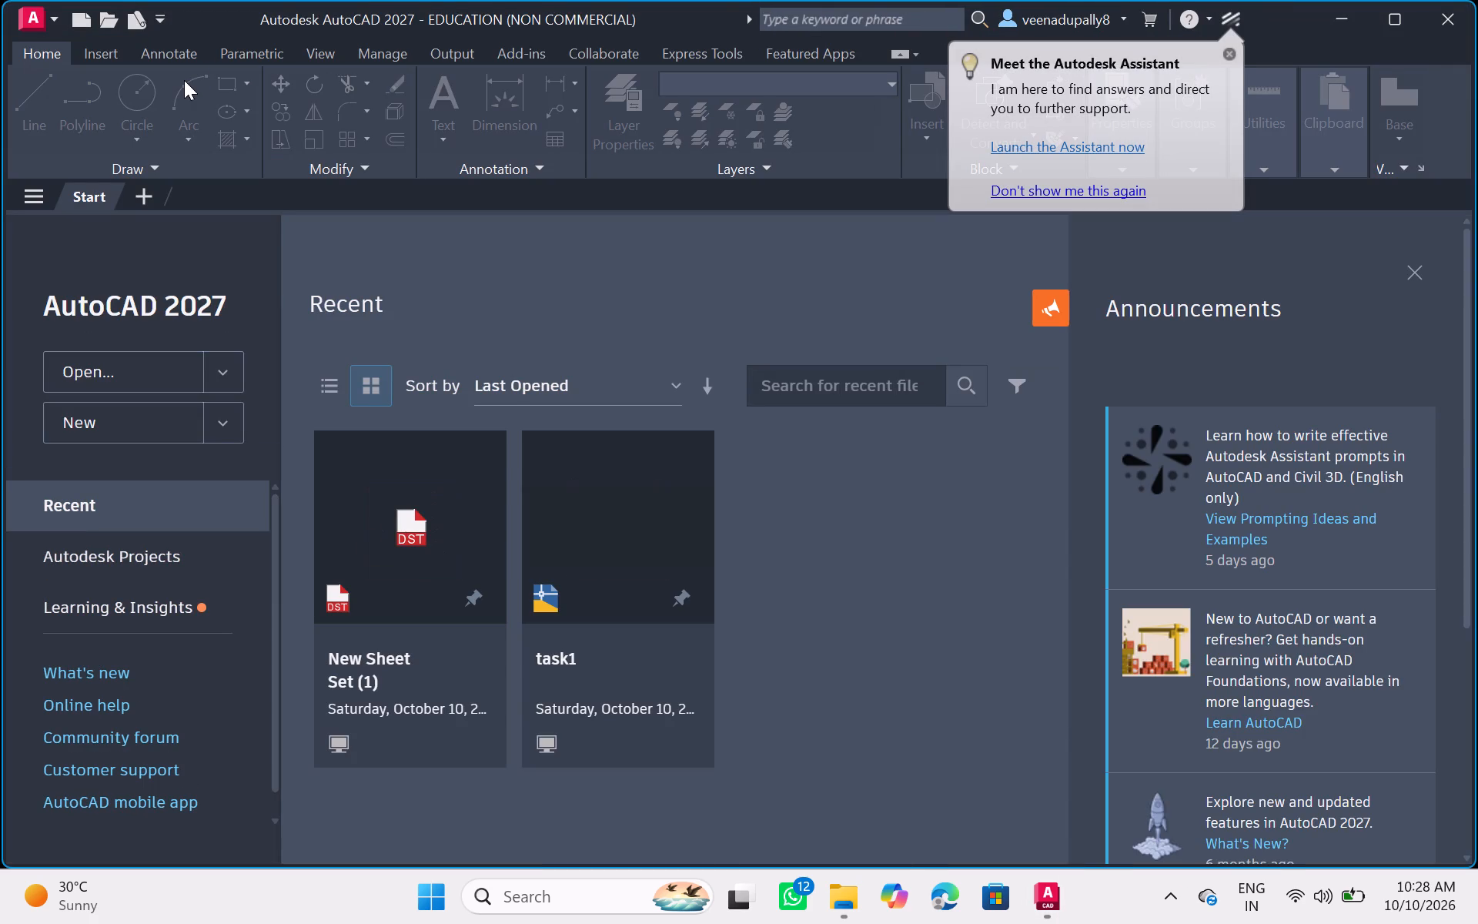
Dismiss the Autodesk Assistant introduction pop-up.
click(1230, 47)
click(1227, 55)
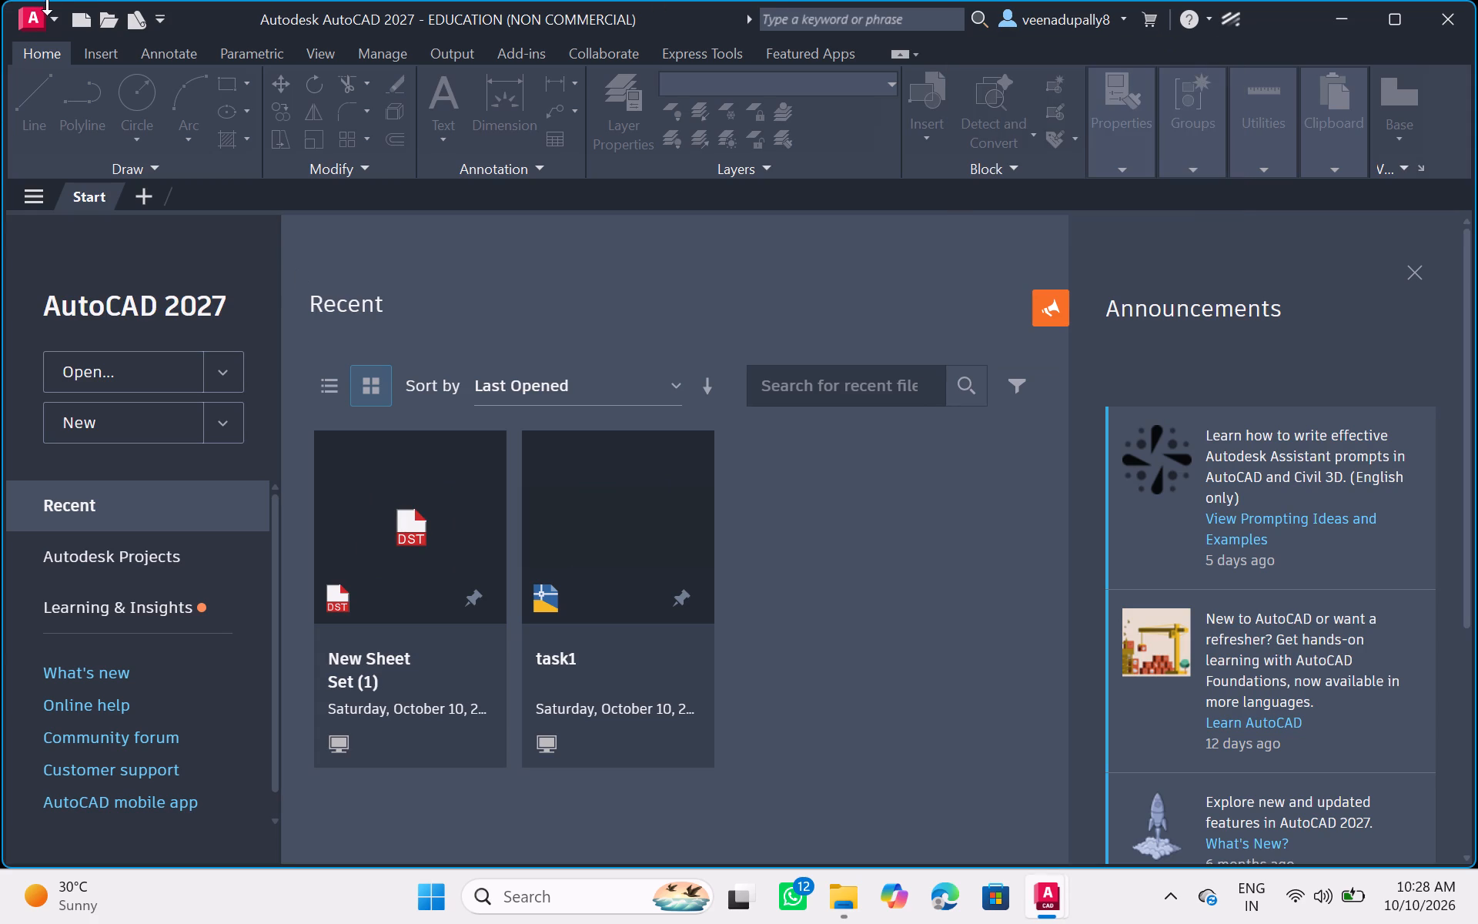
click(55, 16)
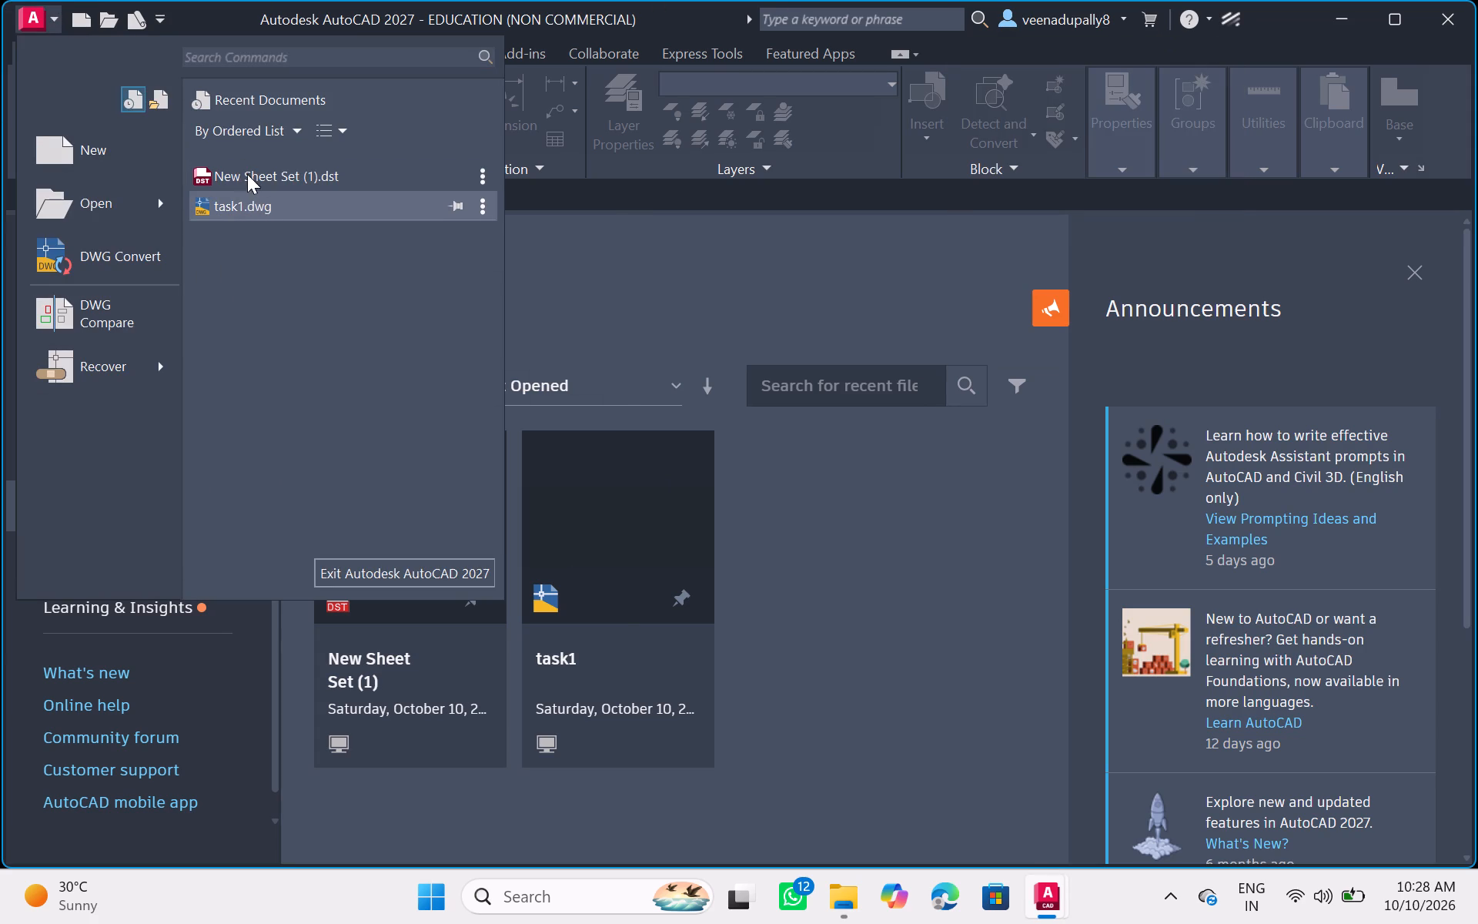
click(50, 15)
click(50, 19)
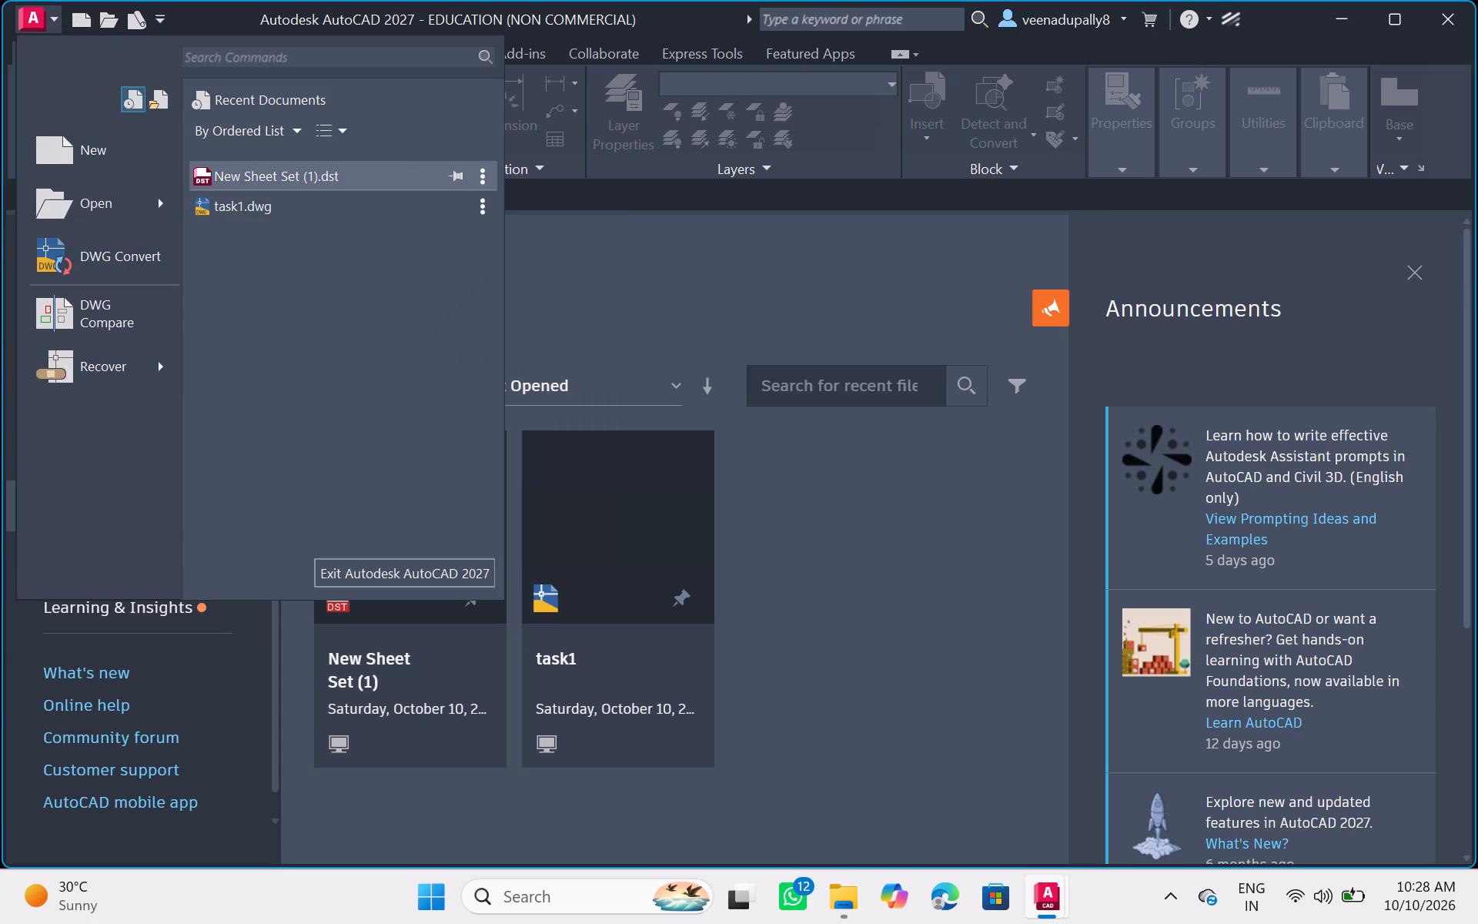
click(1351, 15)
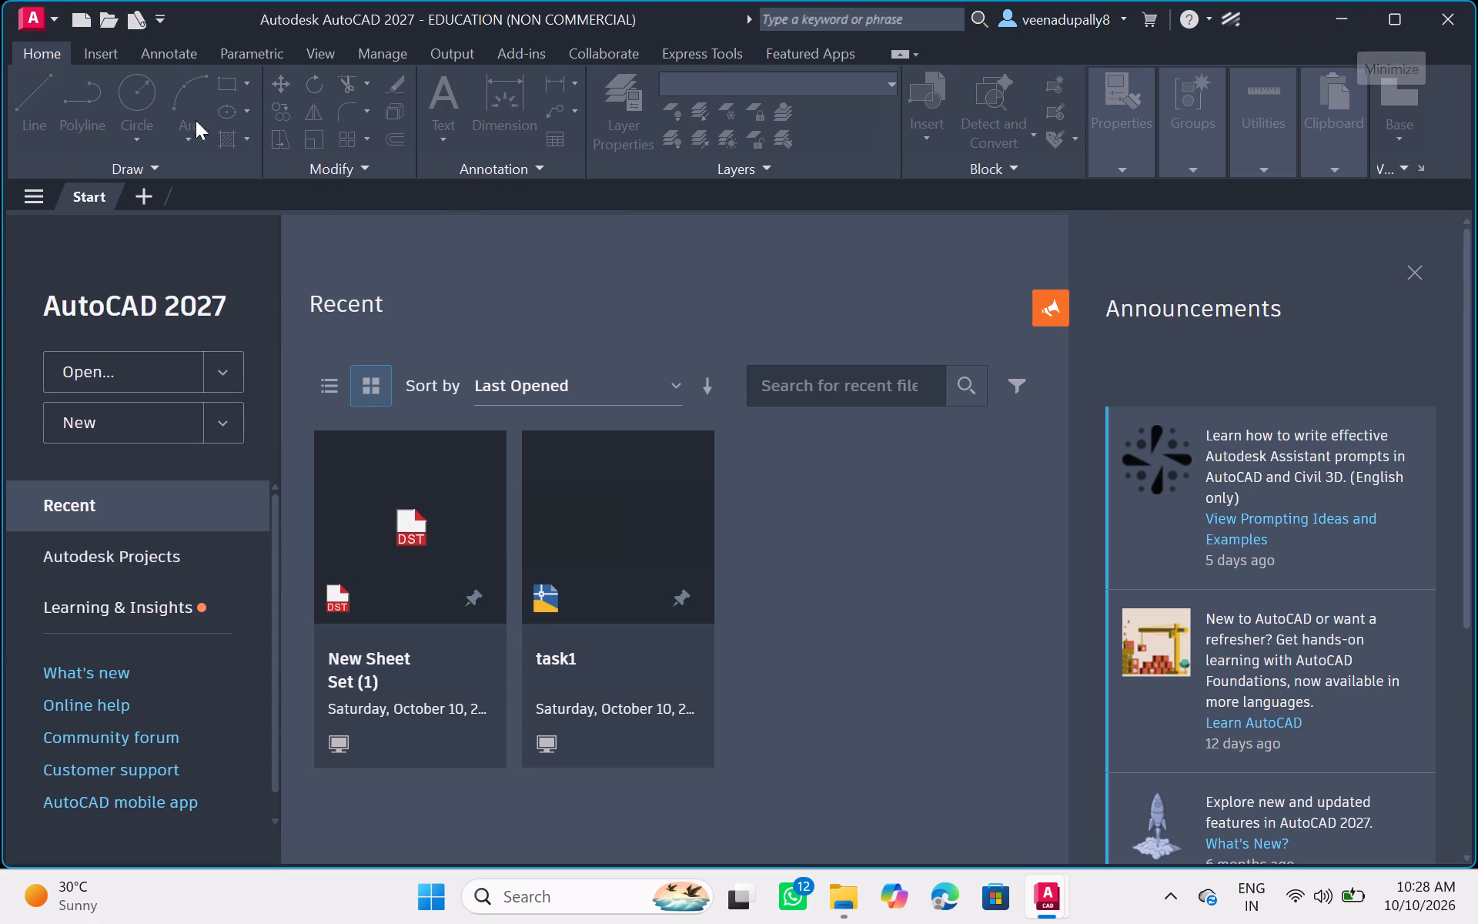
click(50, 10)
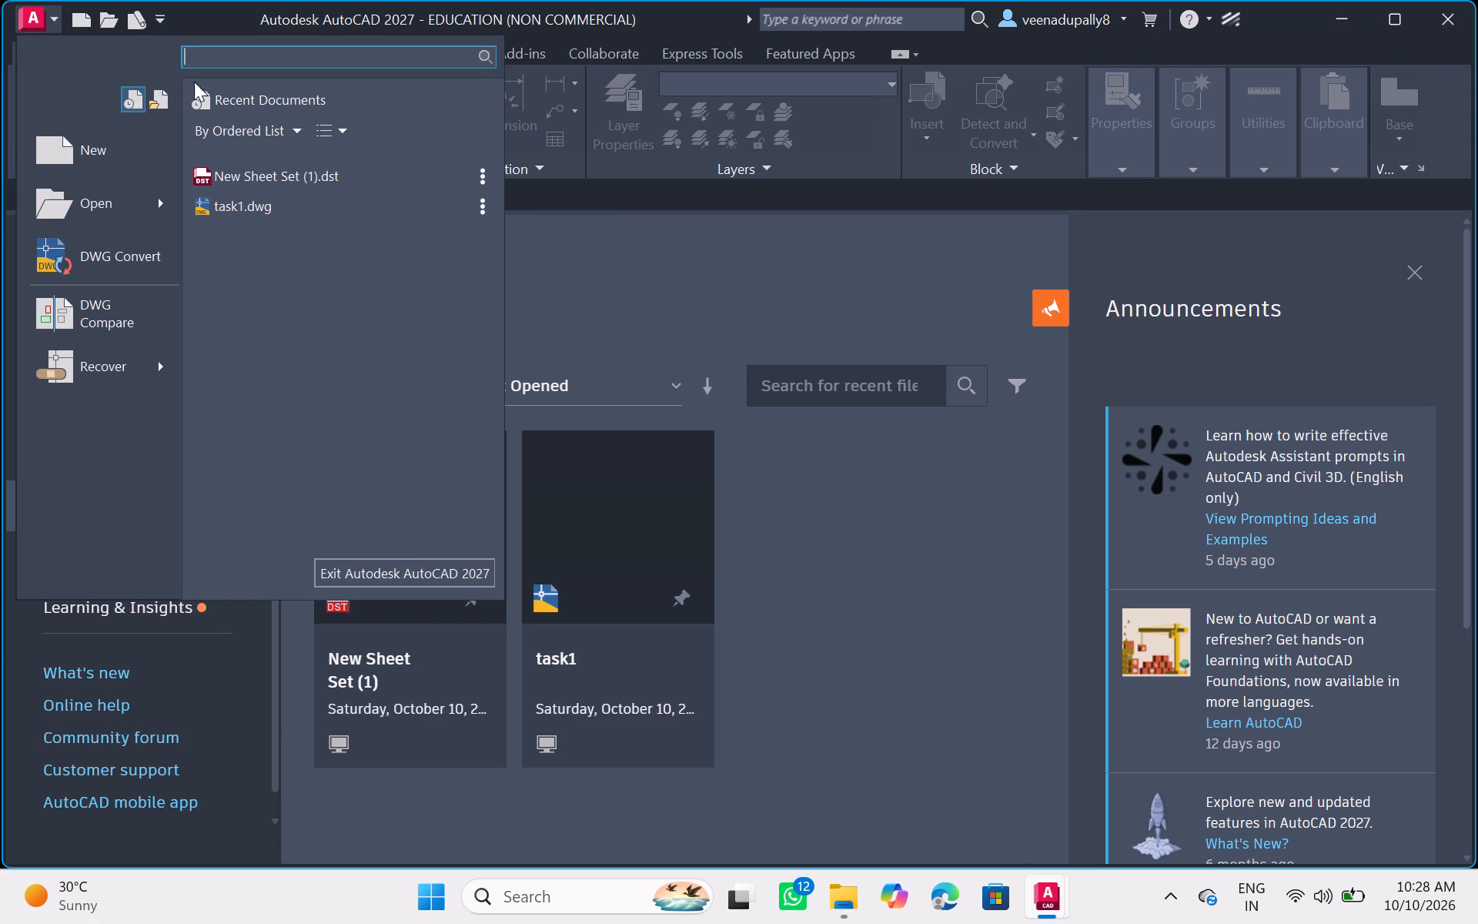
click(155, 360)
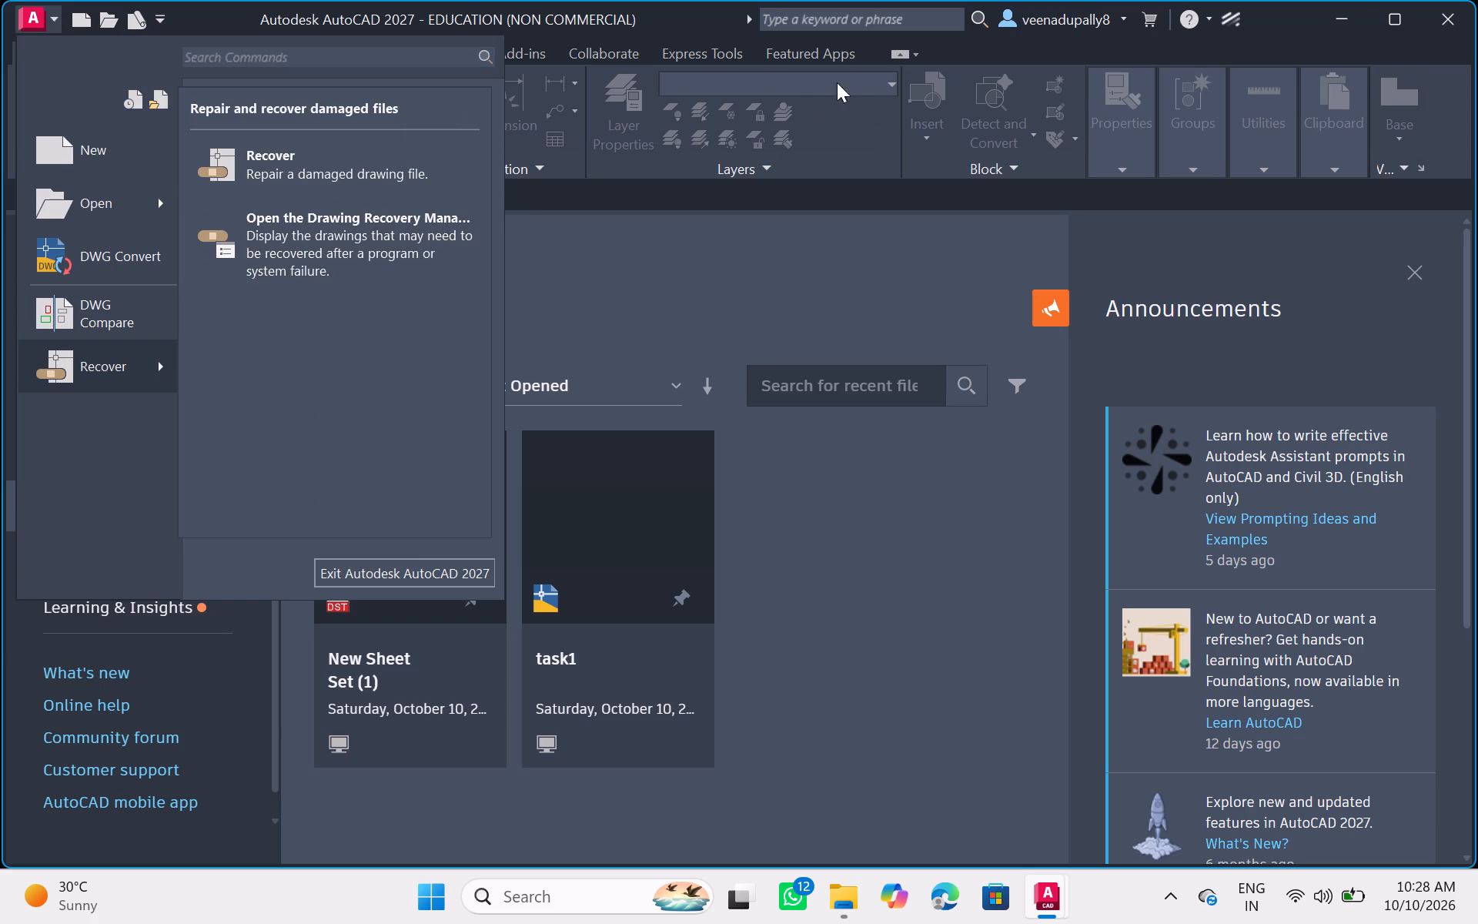
Close the surplus AutoCAD start-page windows and the blank Drawing1.dwg, discarding that drawing's changes.
click(1326, 16)
click(1326, 16)
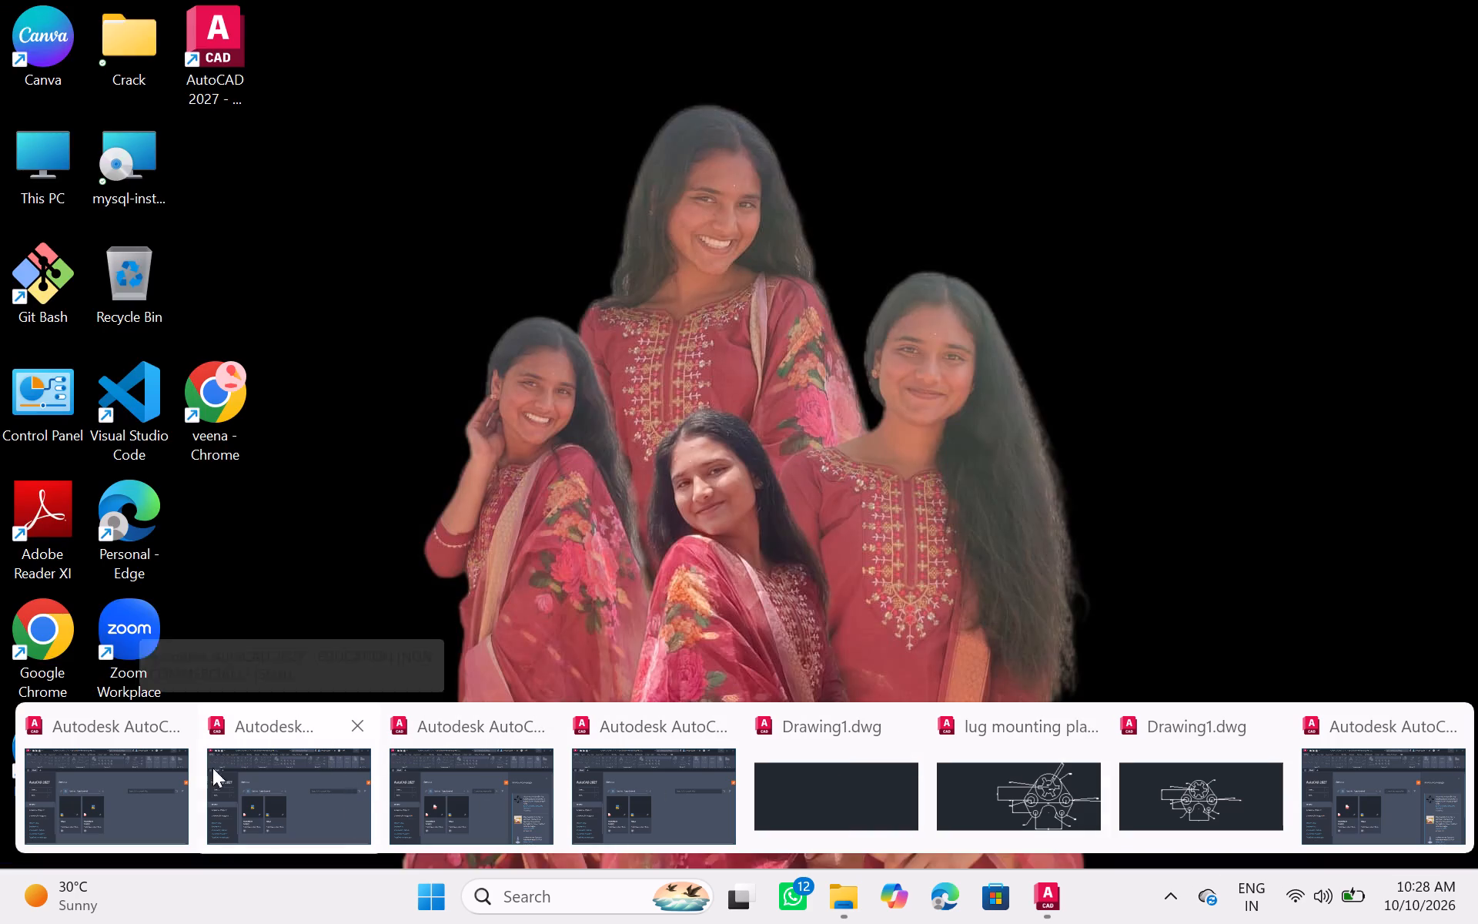
click(167, 715)
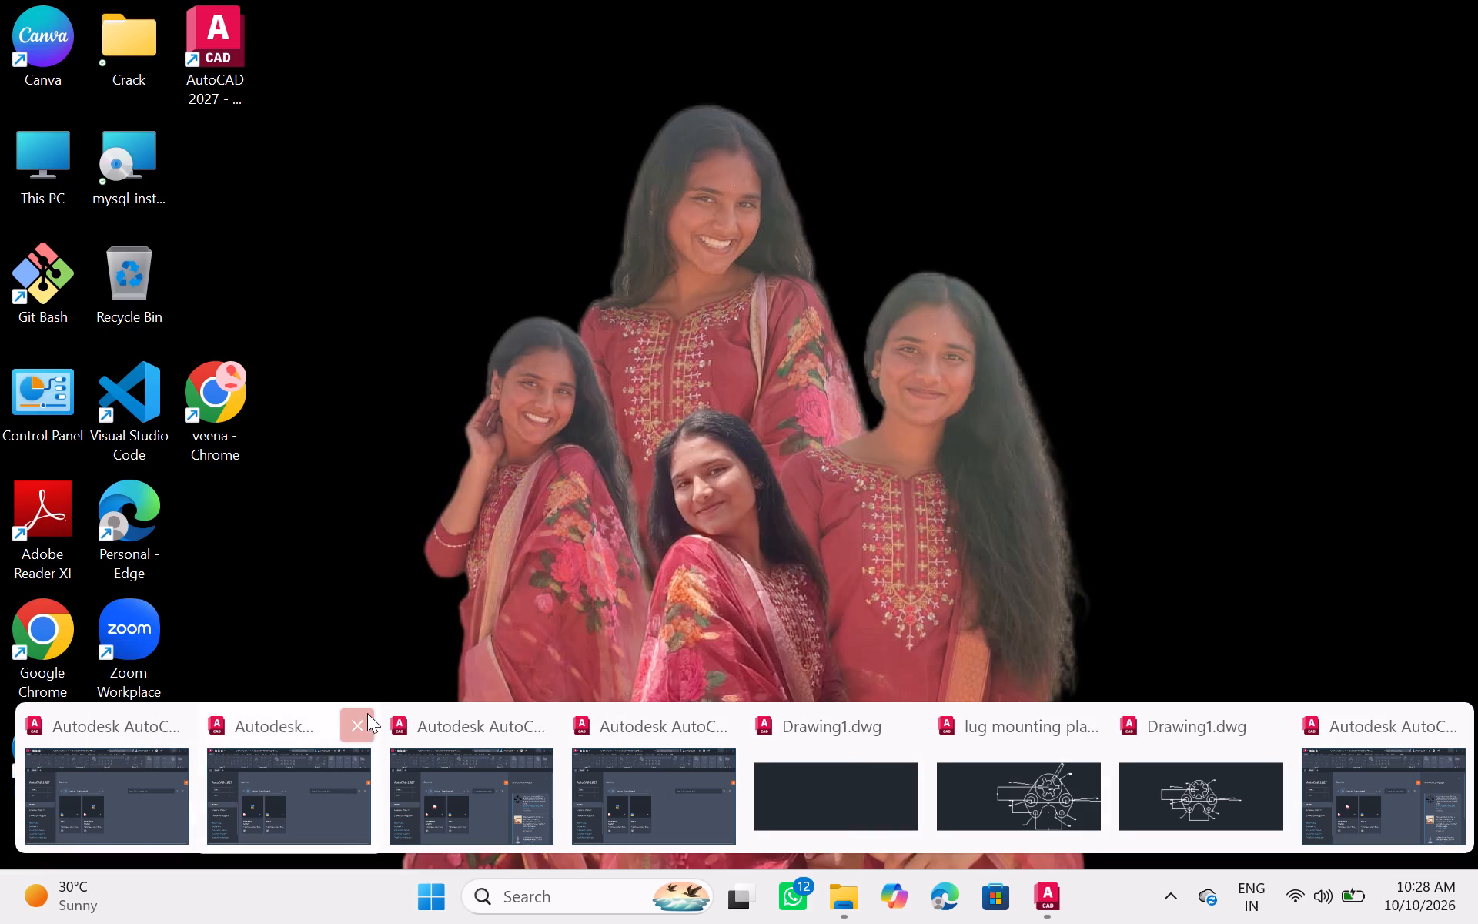
click(356, 718)
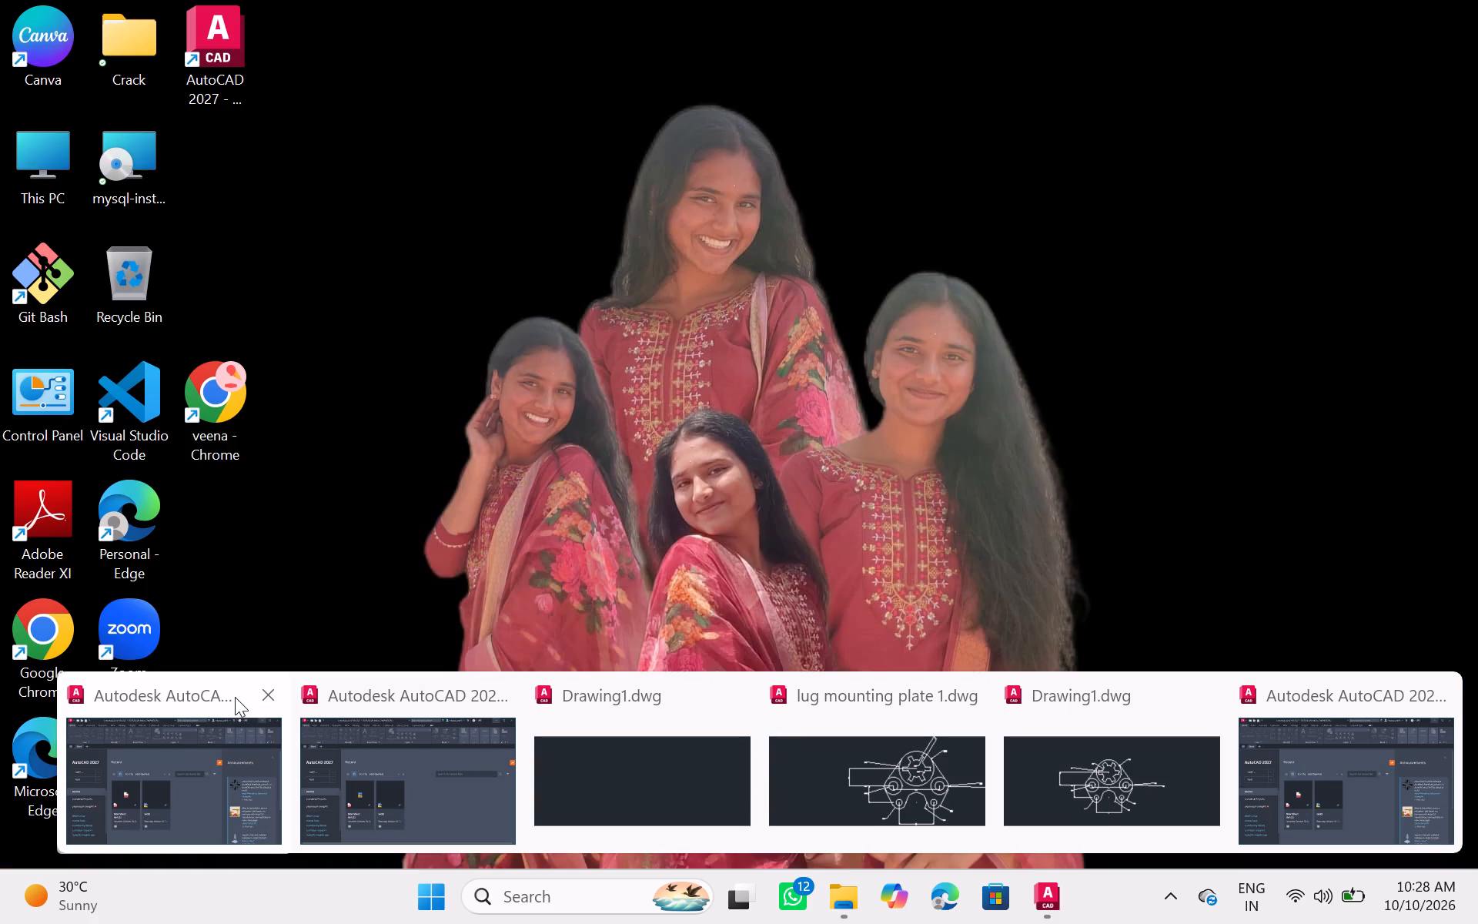
click(267, 691)
click(267, 691)
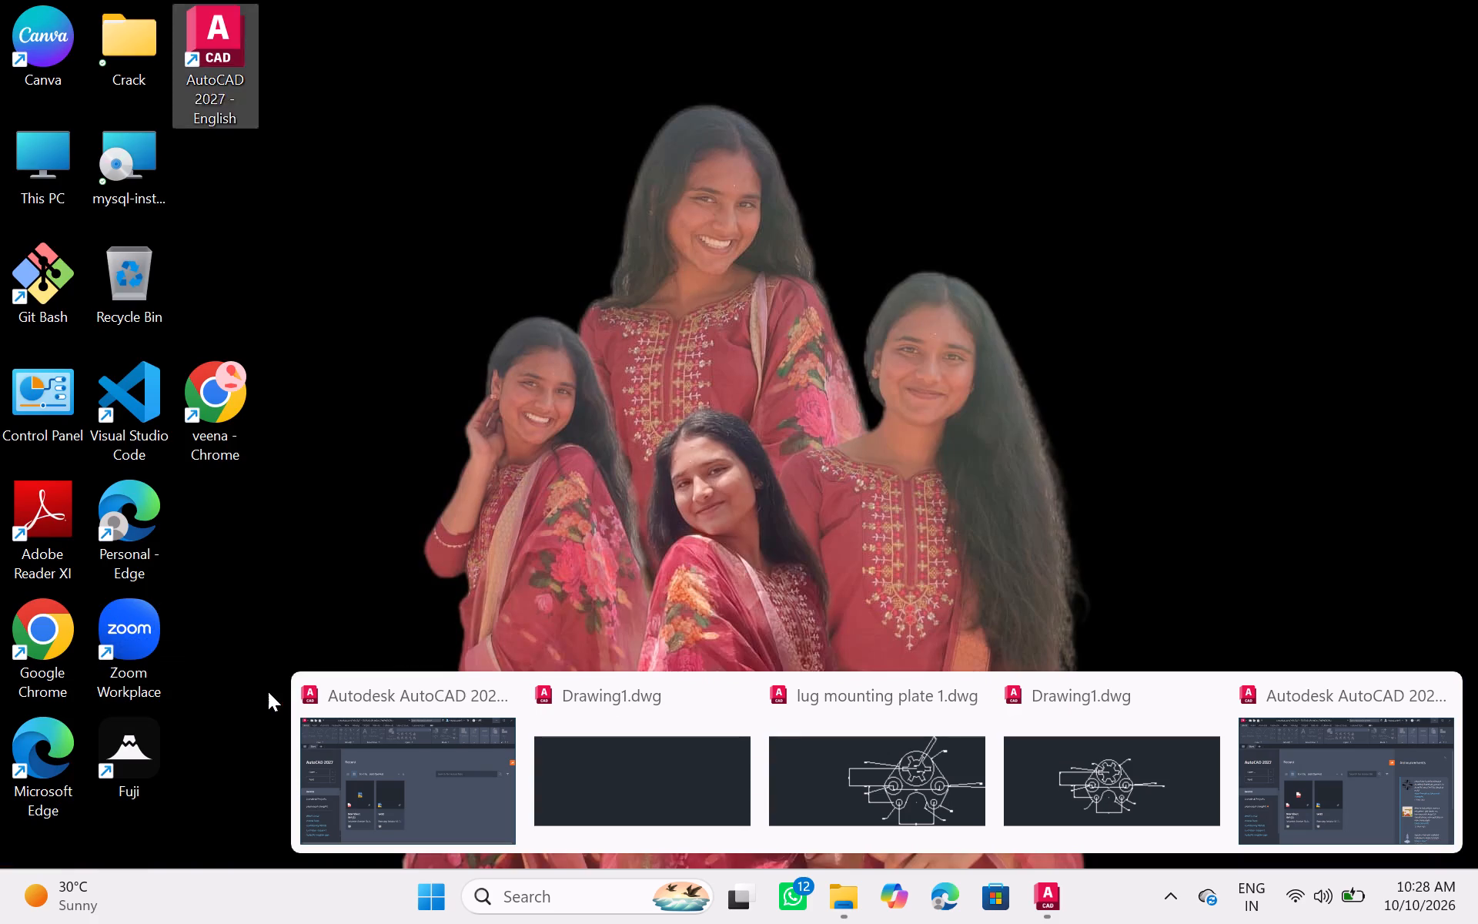
click(497, 695)
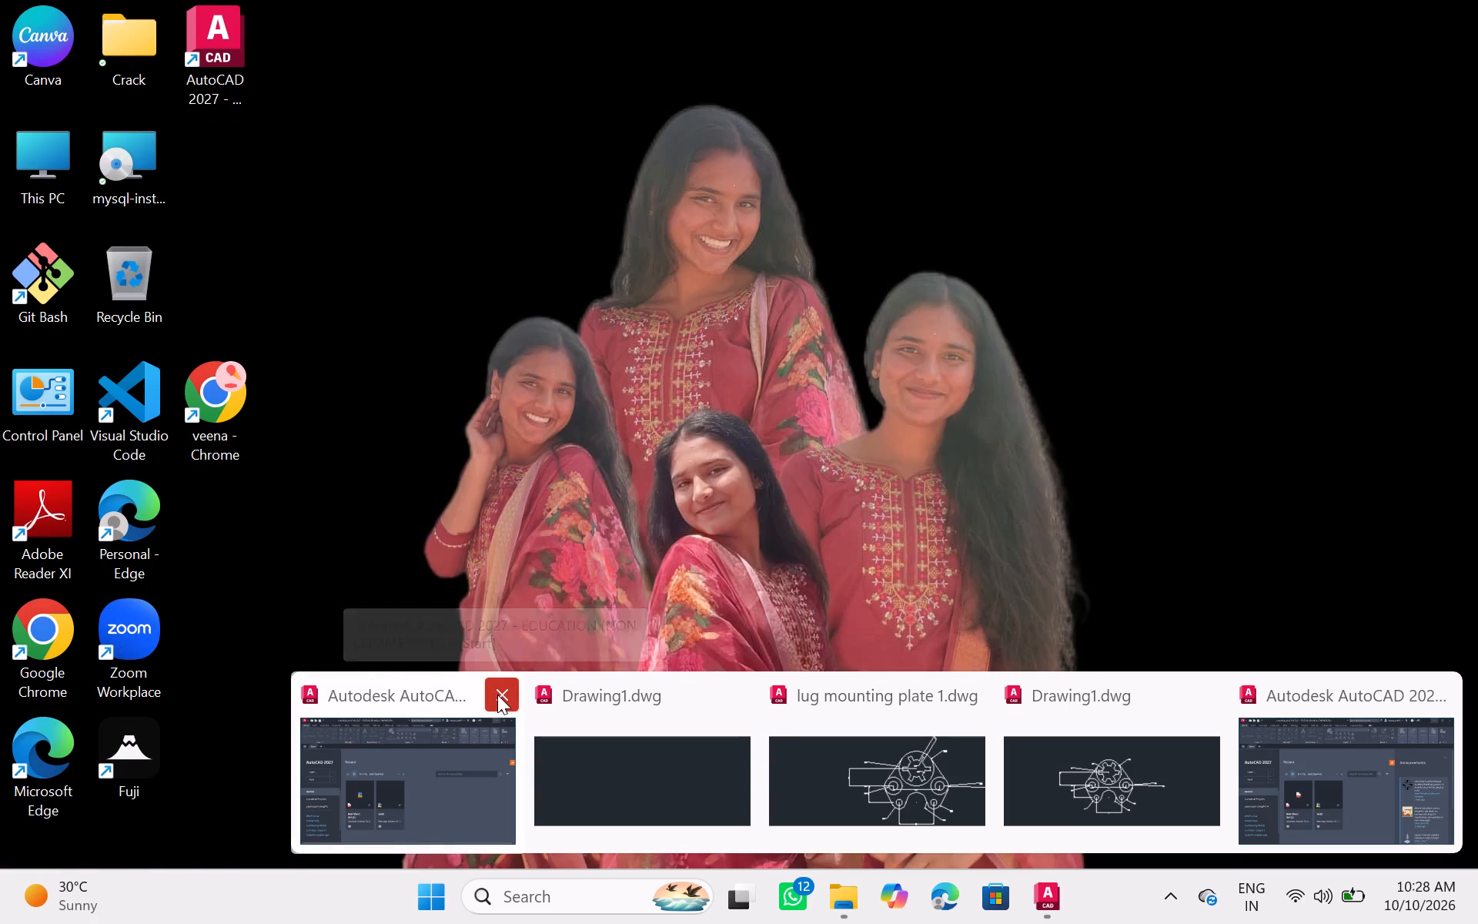
click(735, 689)
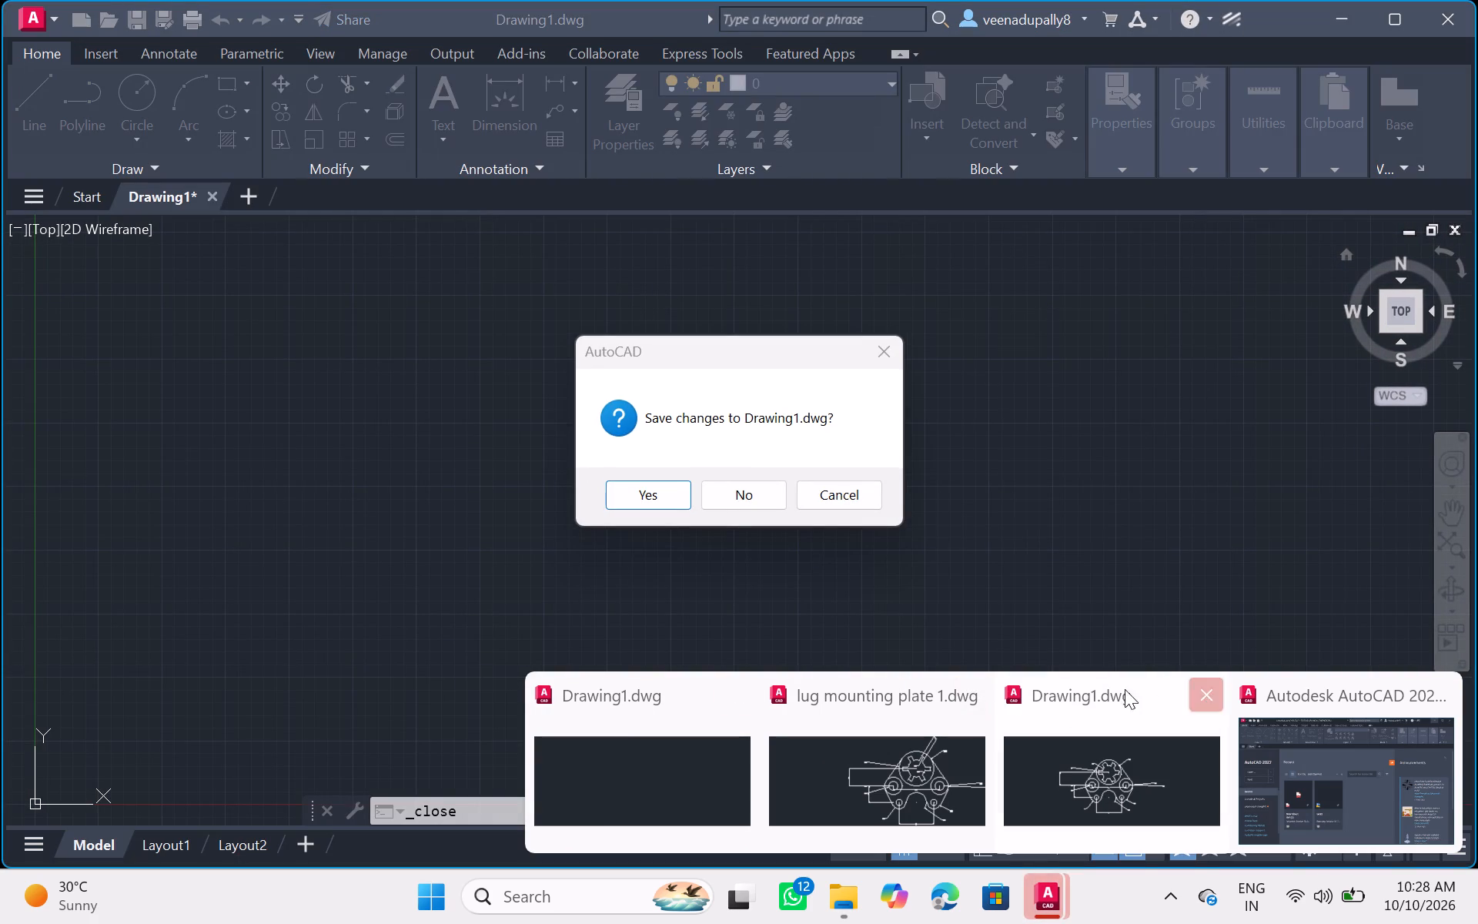
click(745, 488)
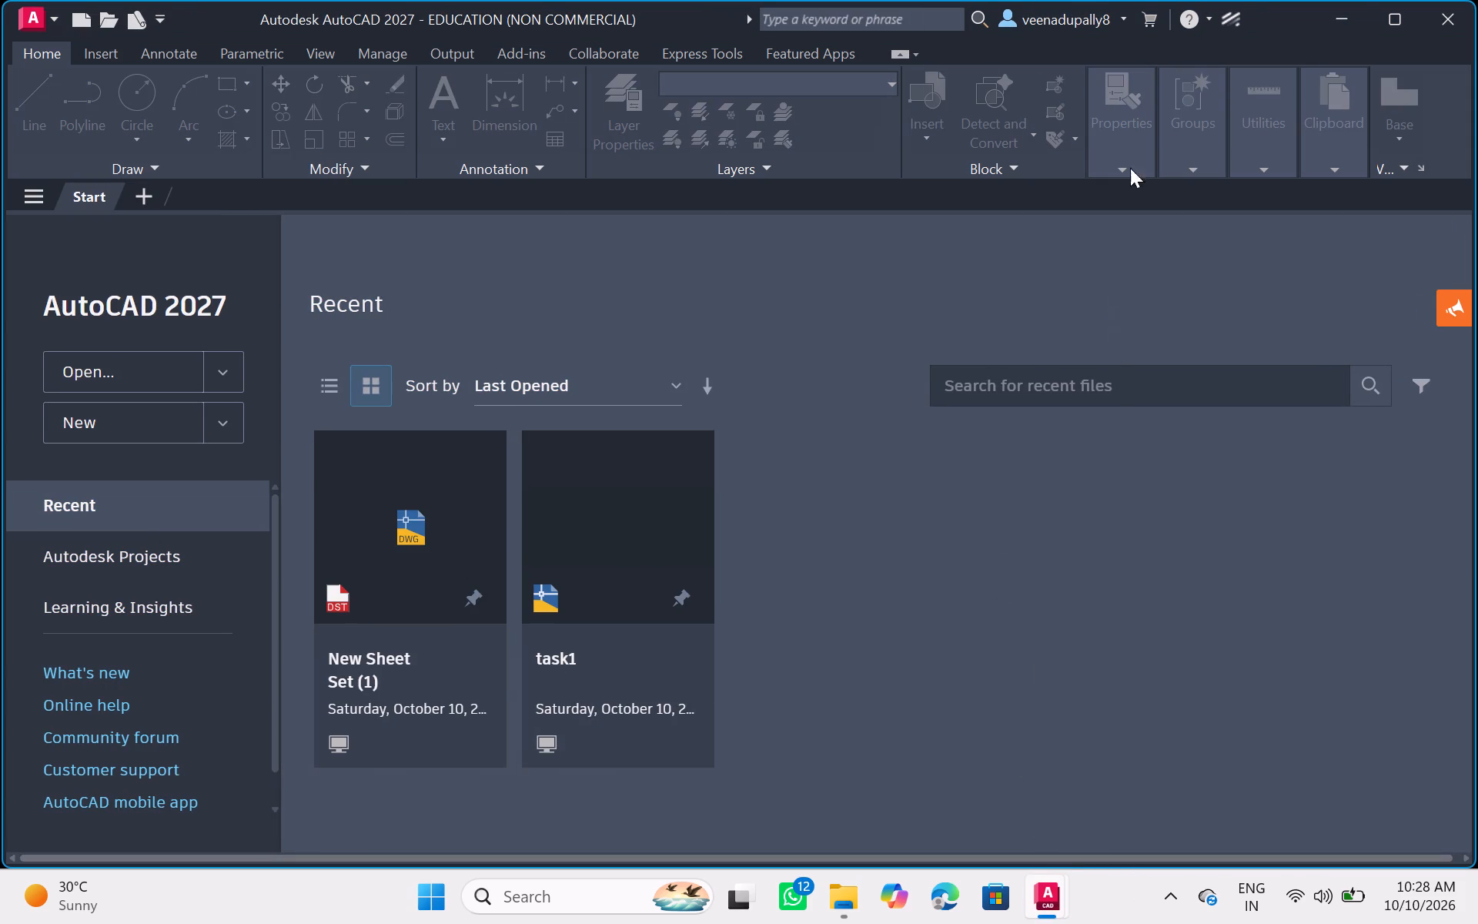
Set up a plot of lug mounting plate 1.dwg centred on the paper, with Grayscale.ctb assigned to all layouts.
click(1346, 18)
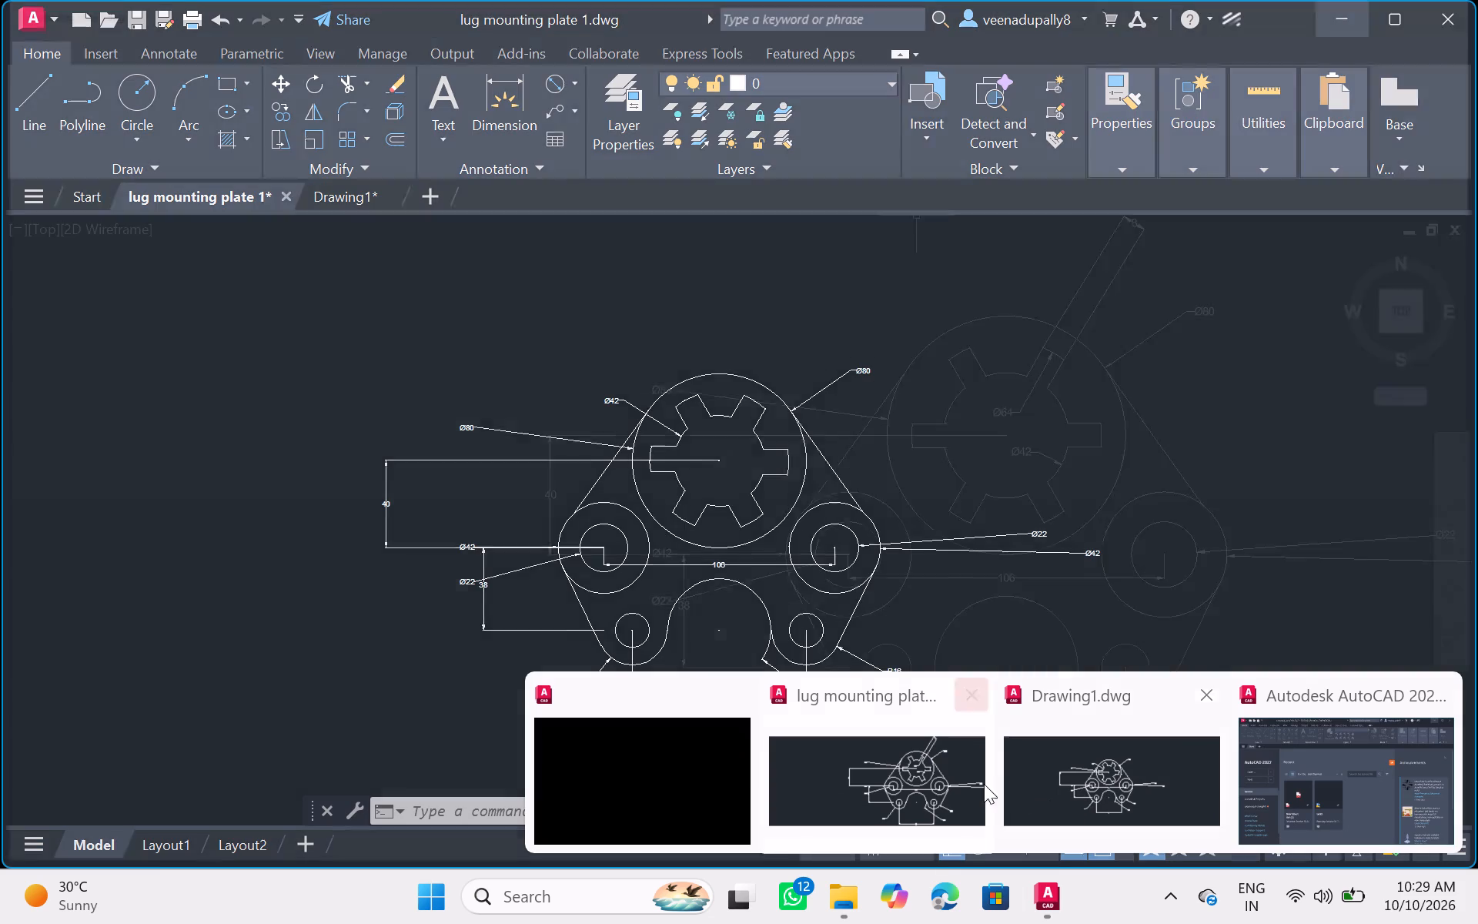
click(936, 784)
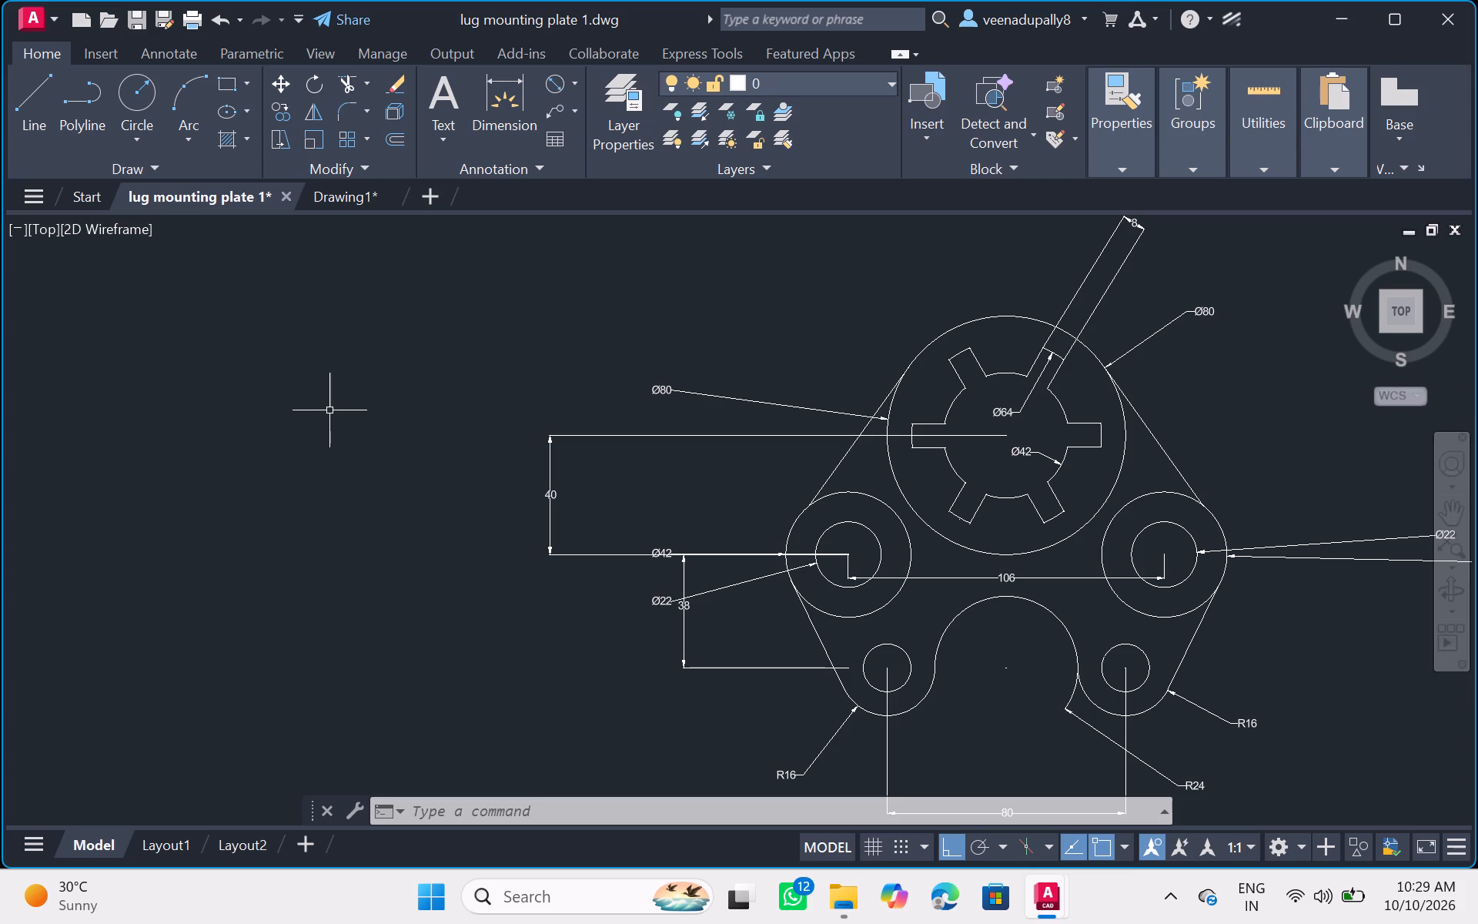
click(191, 12)
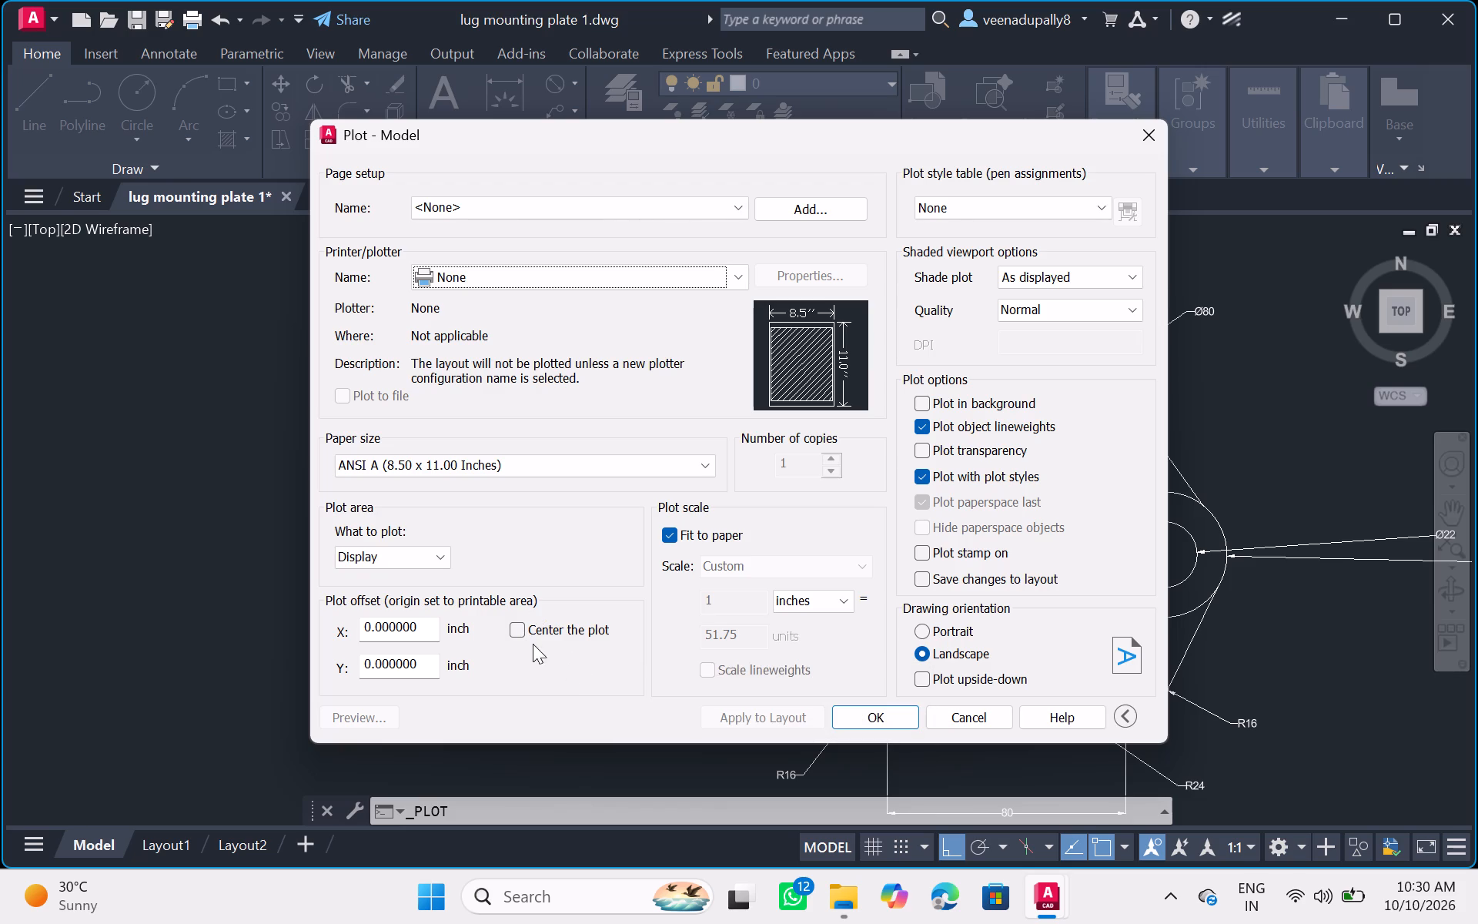
click(517, 625)
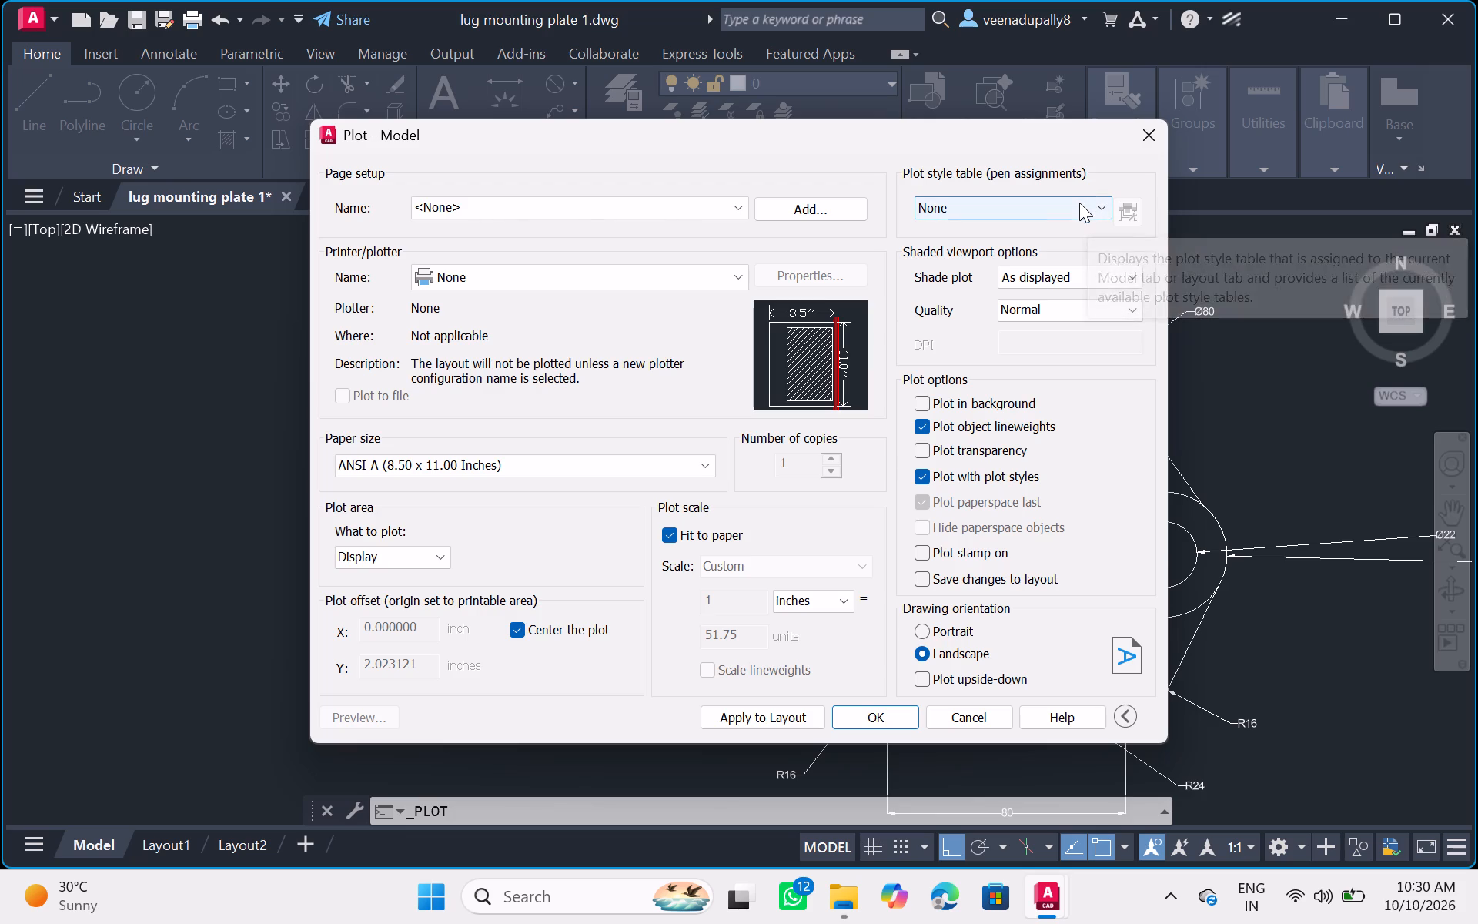
click(1079, 203)
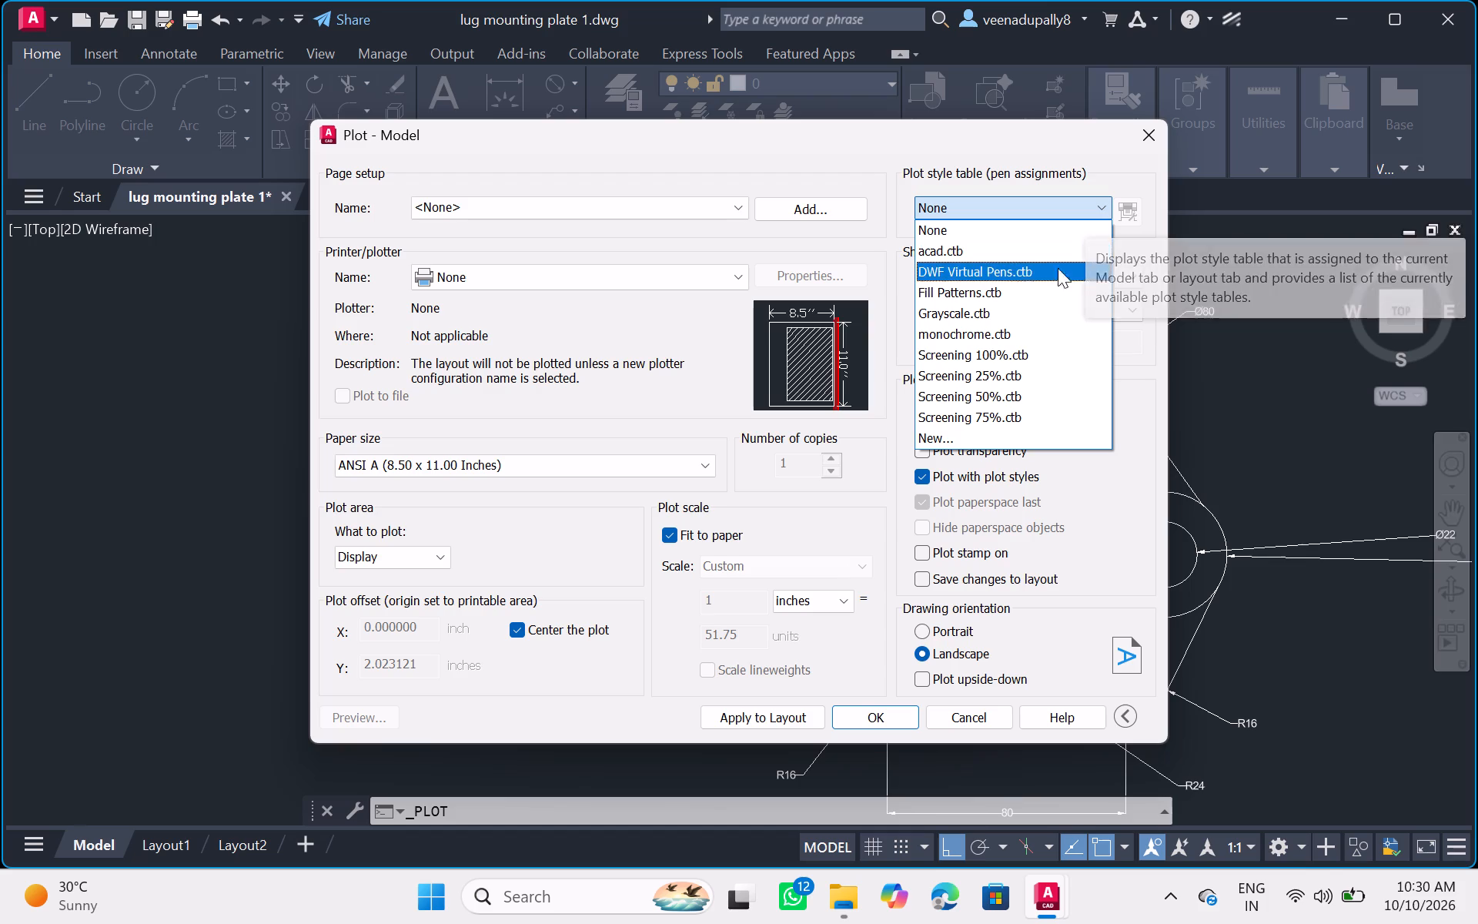
click(981, 307)
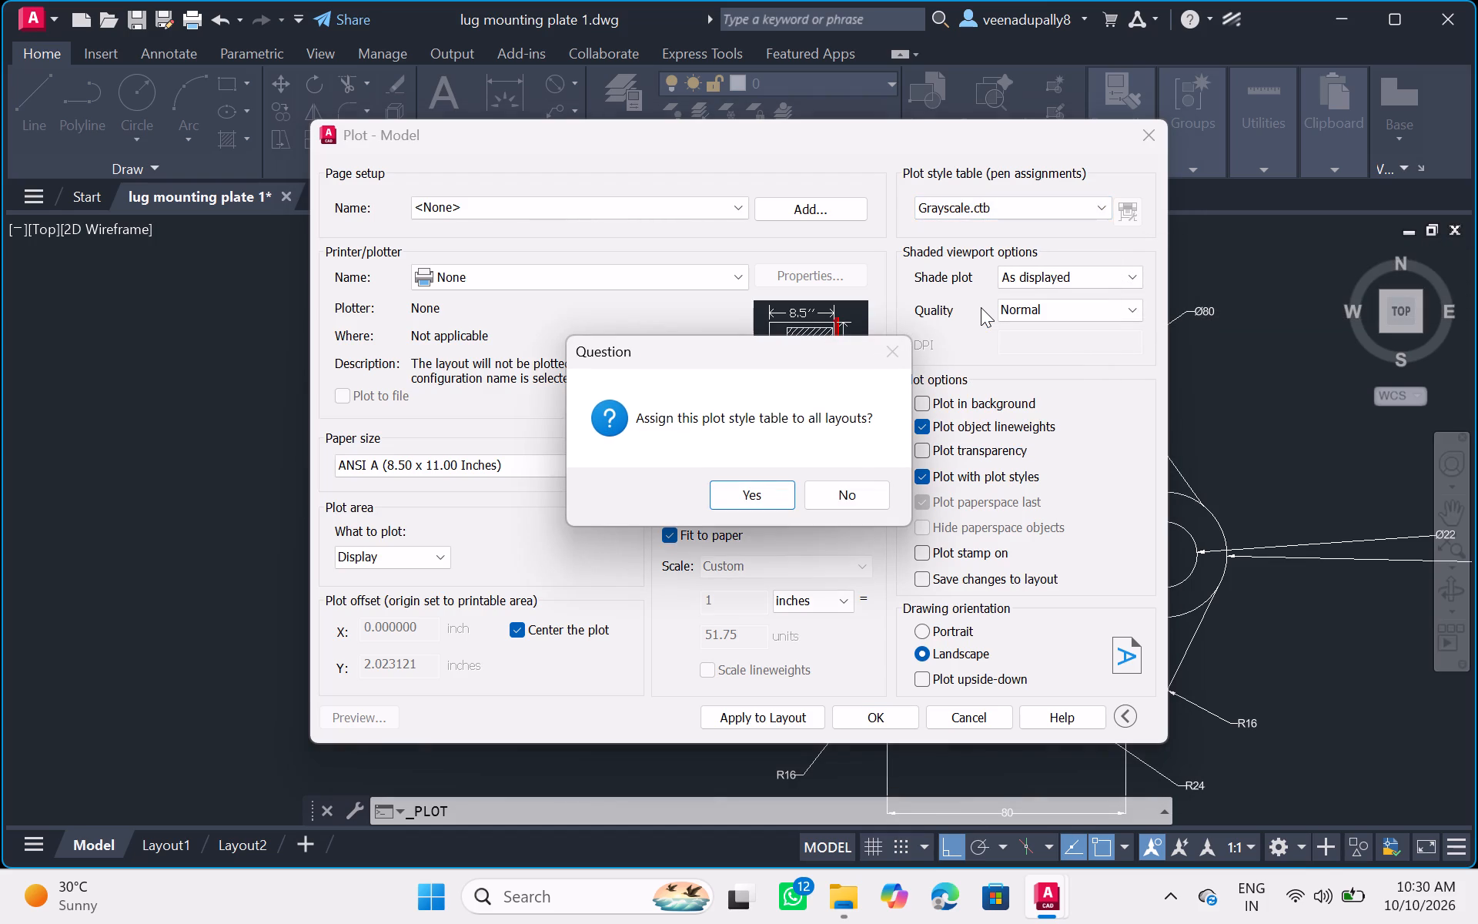
click(773, 491)
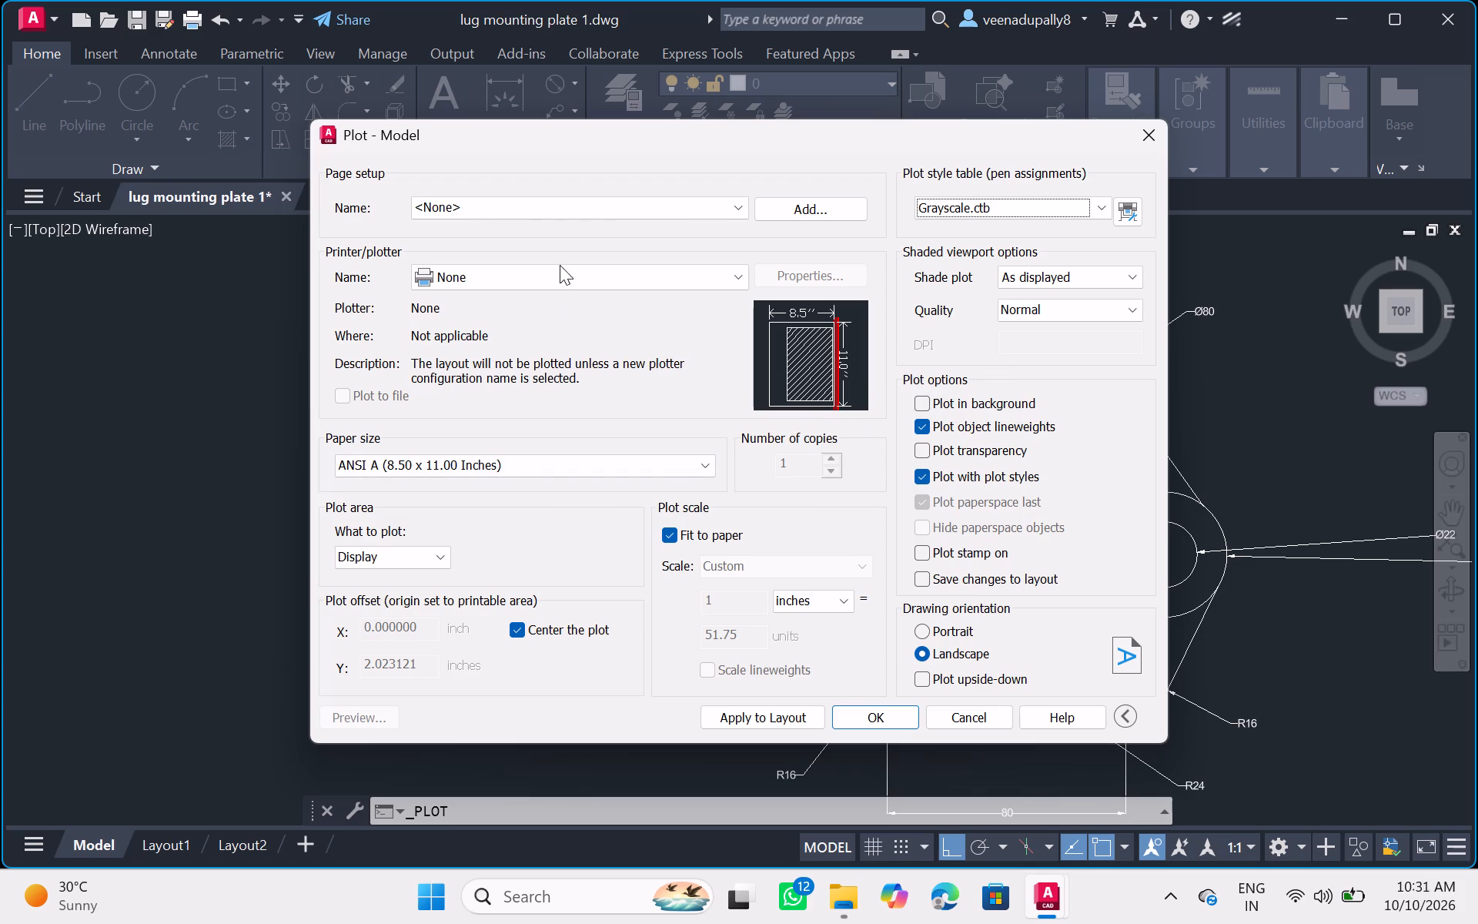
Set the plotter to AutoCAD PDF (High Quality Print).pc3.
click(734, 201)
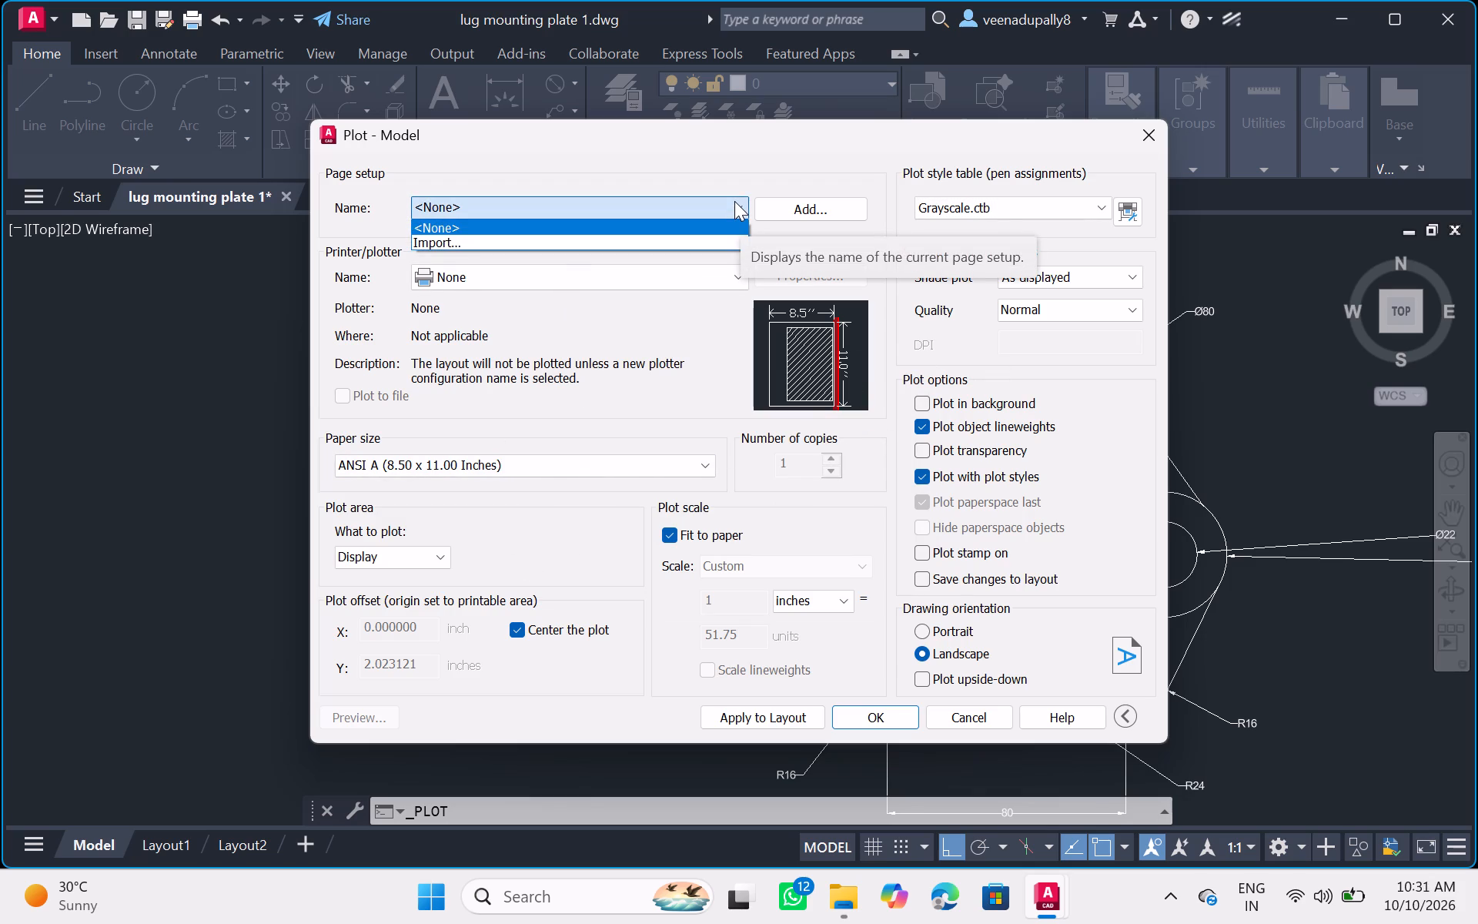
click(740, 276)
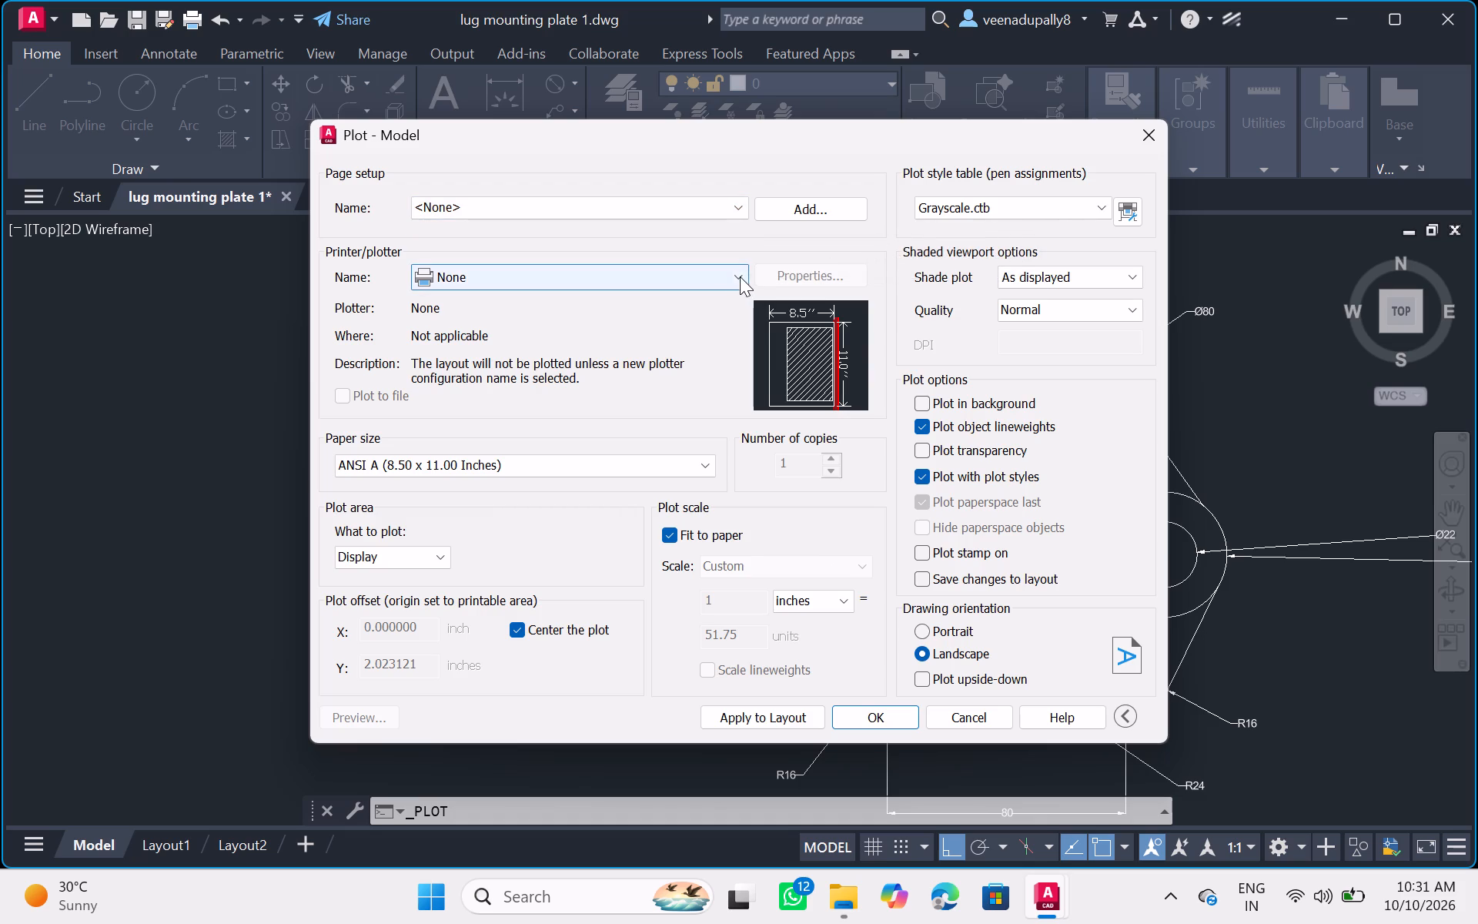
click(734, 269)
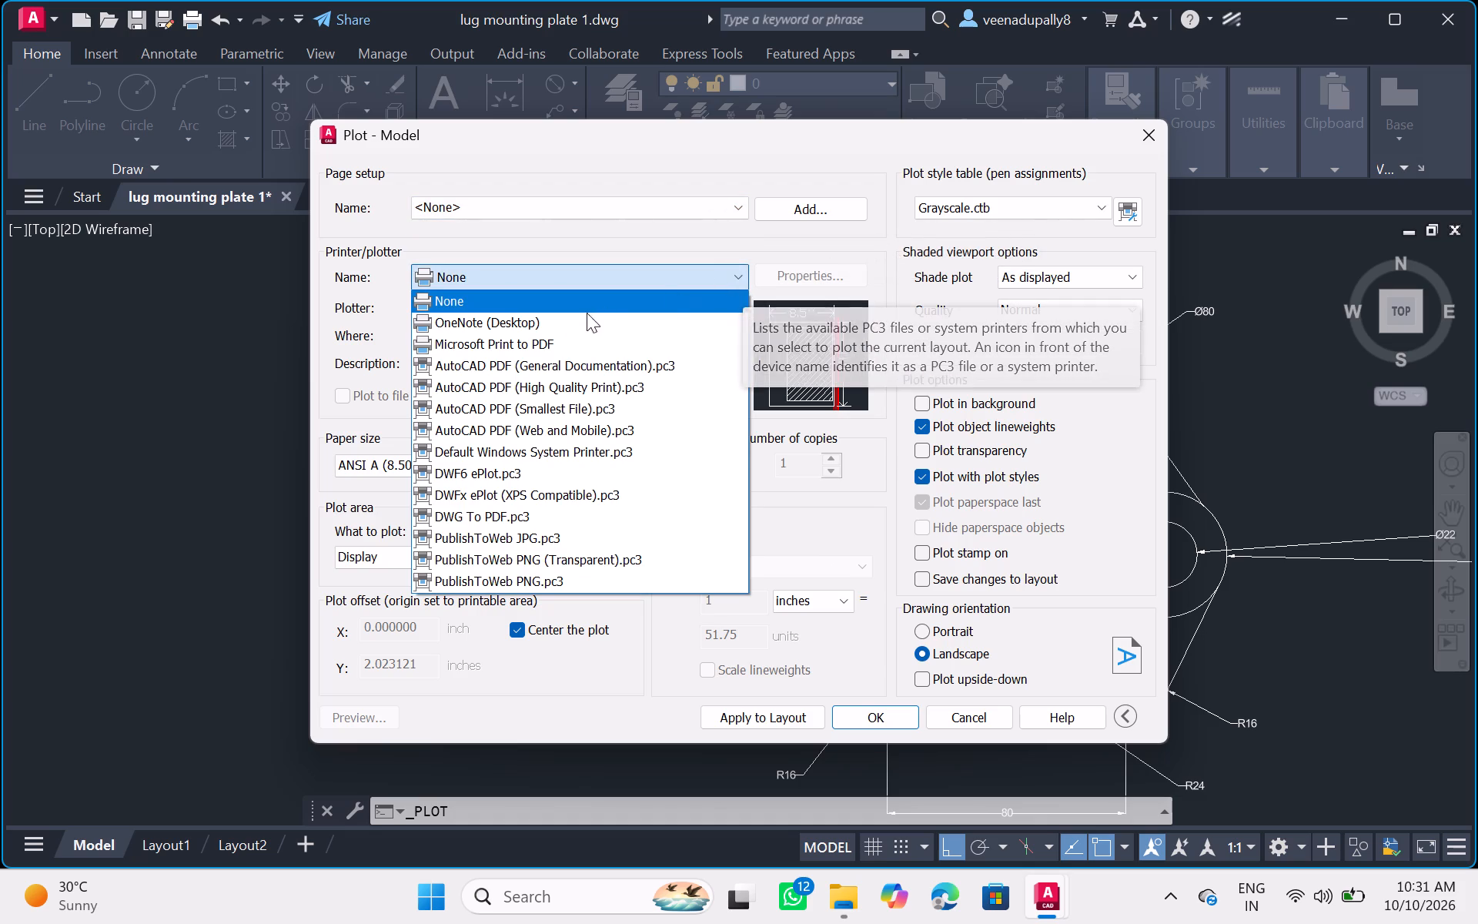
click(553, 387)
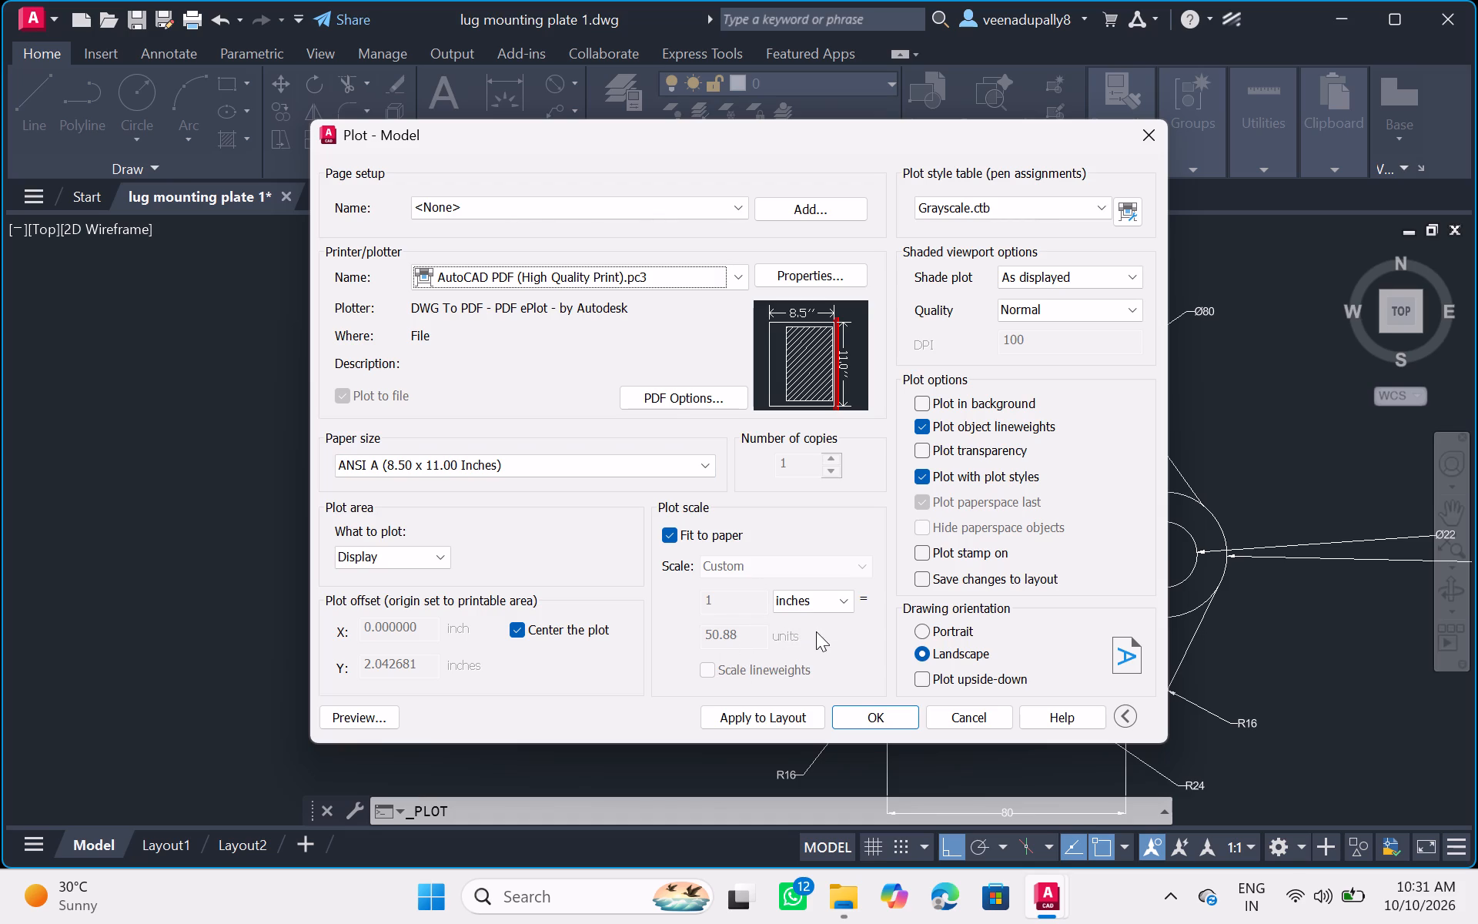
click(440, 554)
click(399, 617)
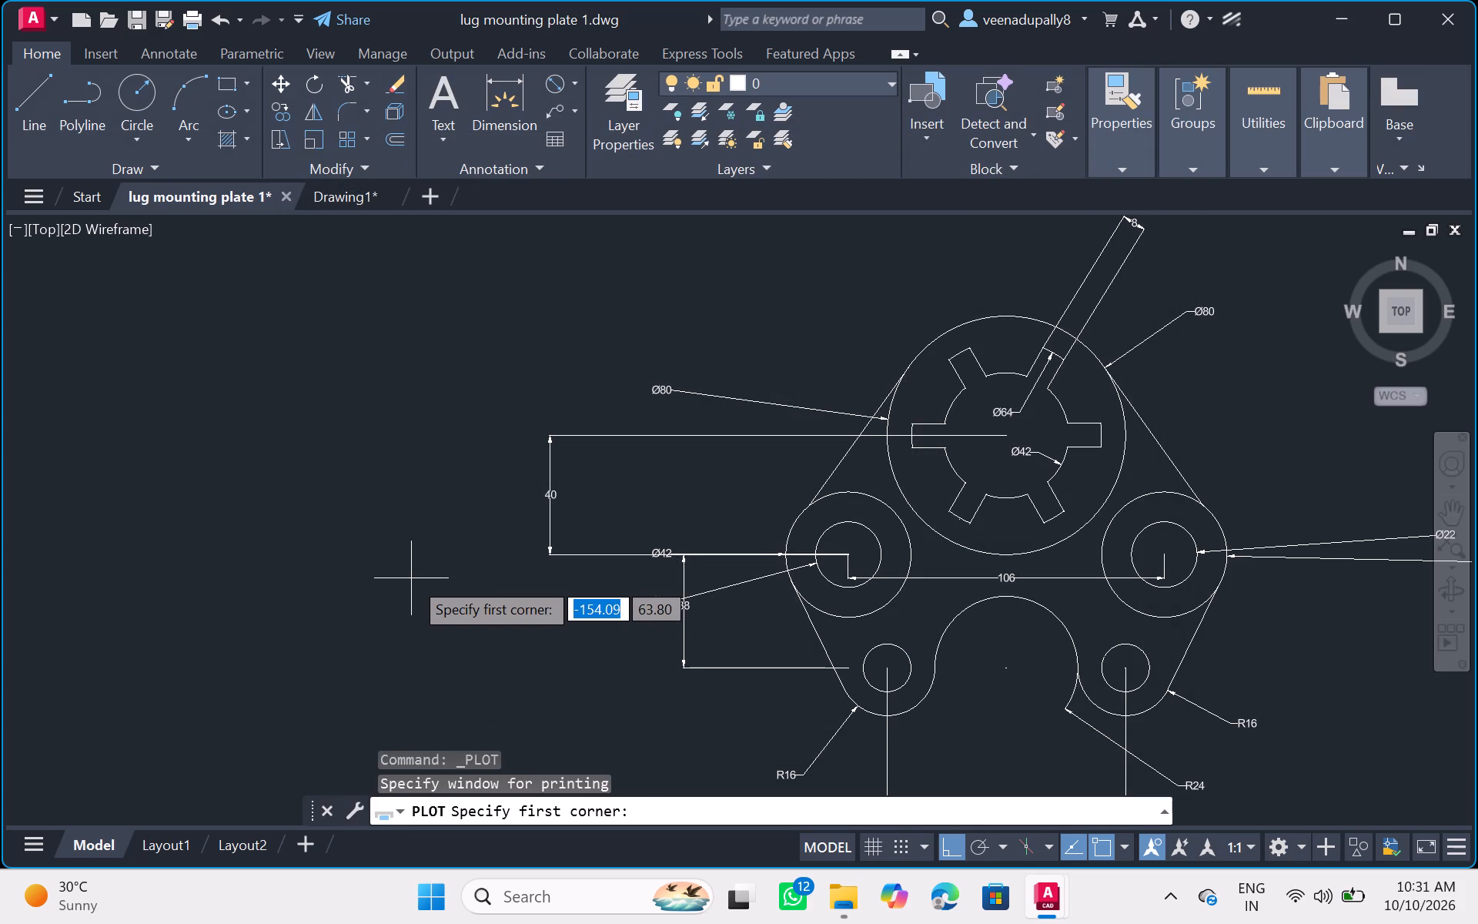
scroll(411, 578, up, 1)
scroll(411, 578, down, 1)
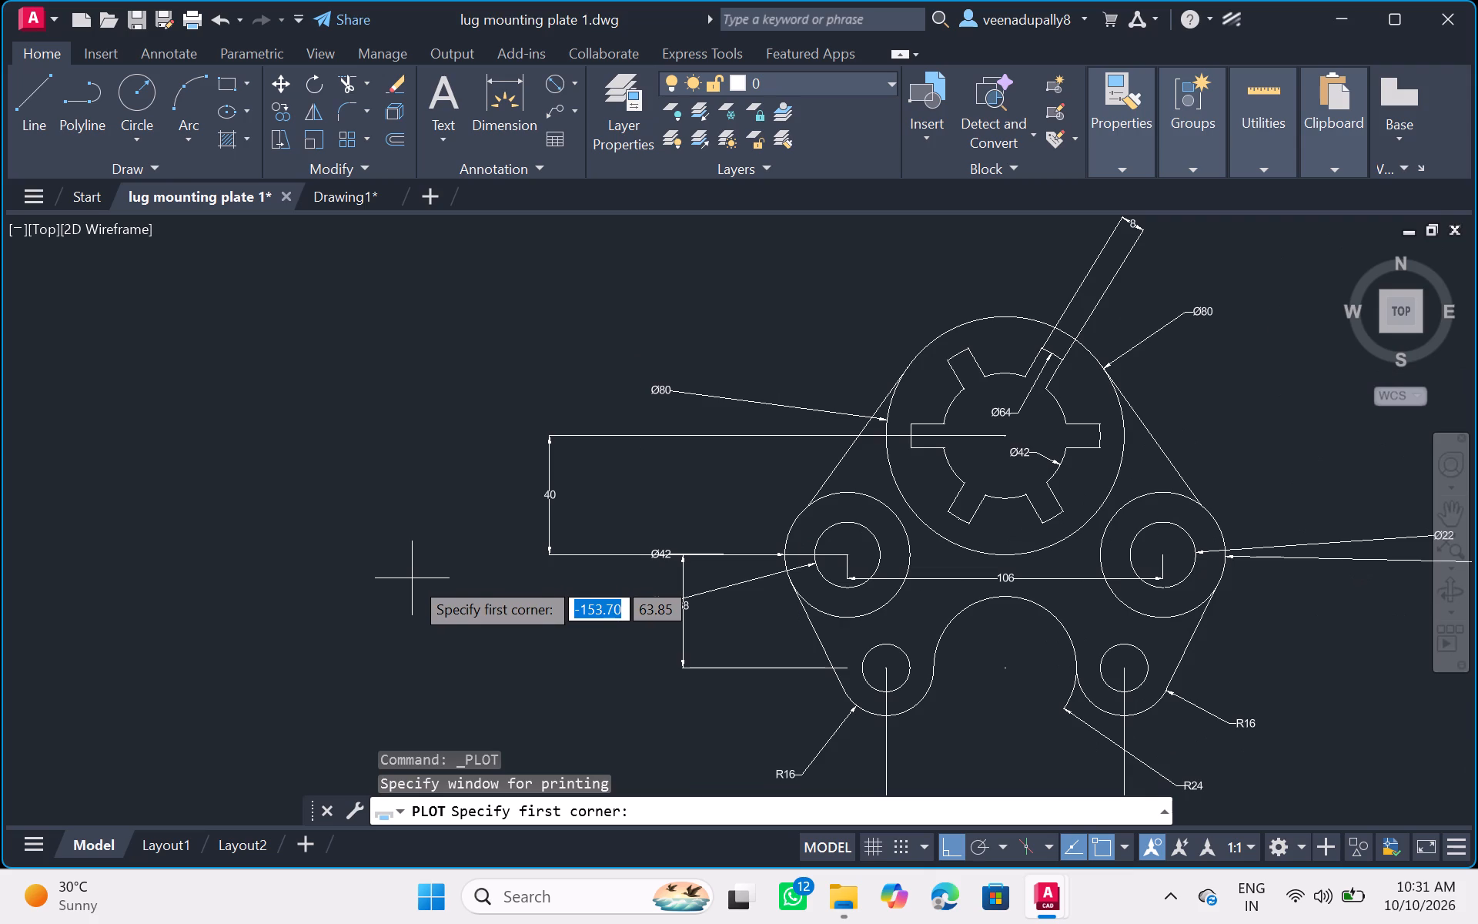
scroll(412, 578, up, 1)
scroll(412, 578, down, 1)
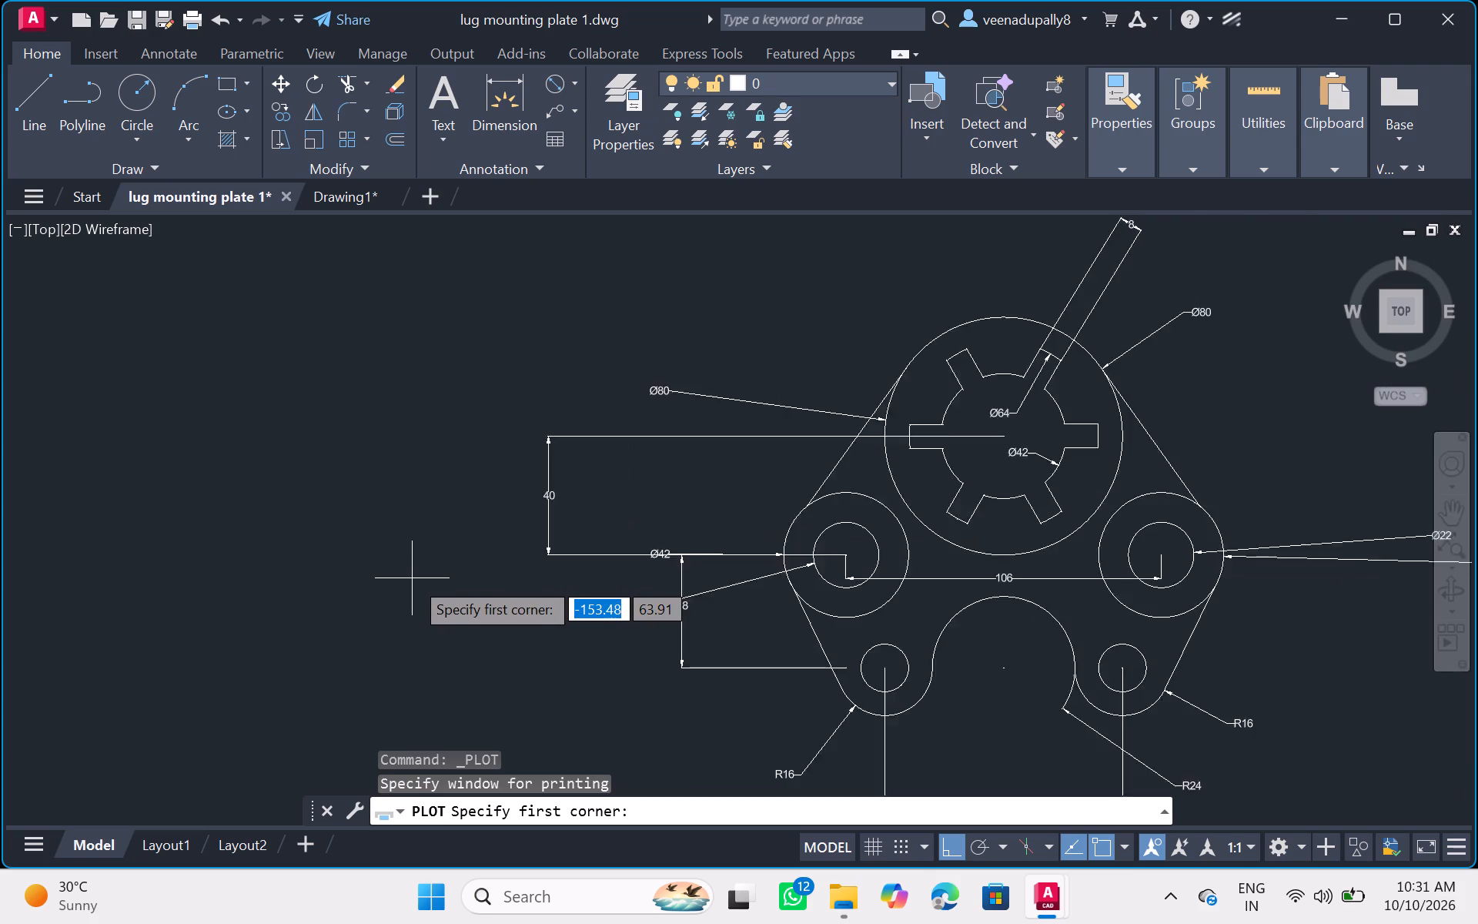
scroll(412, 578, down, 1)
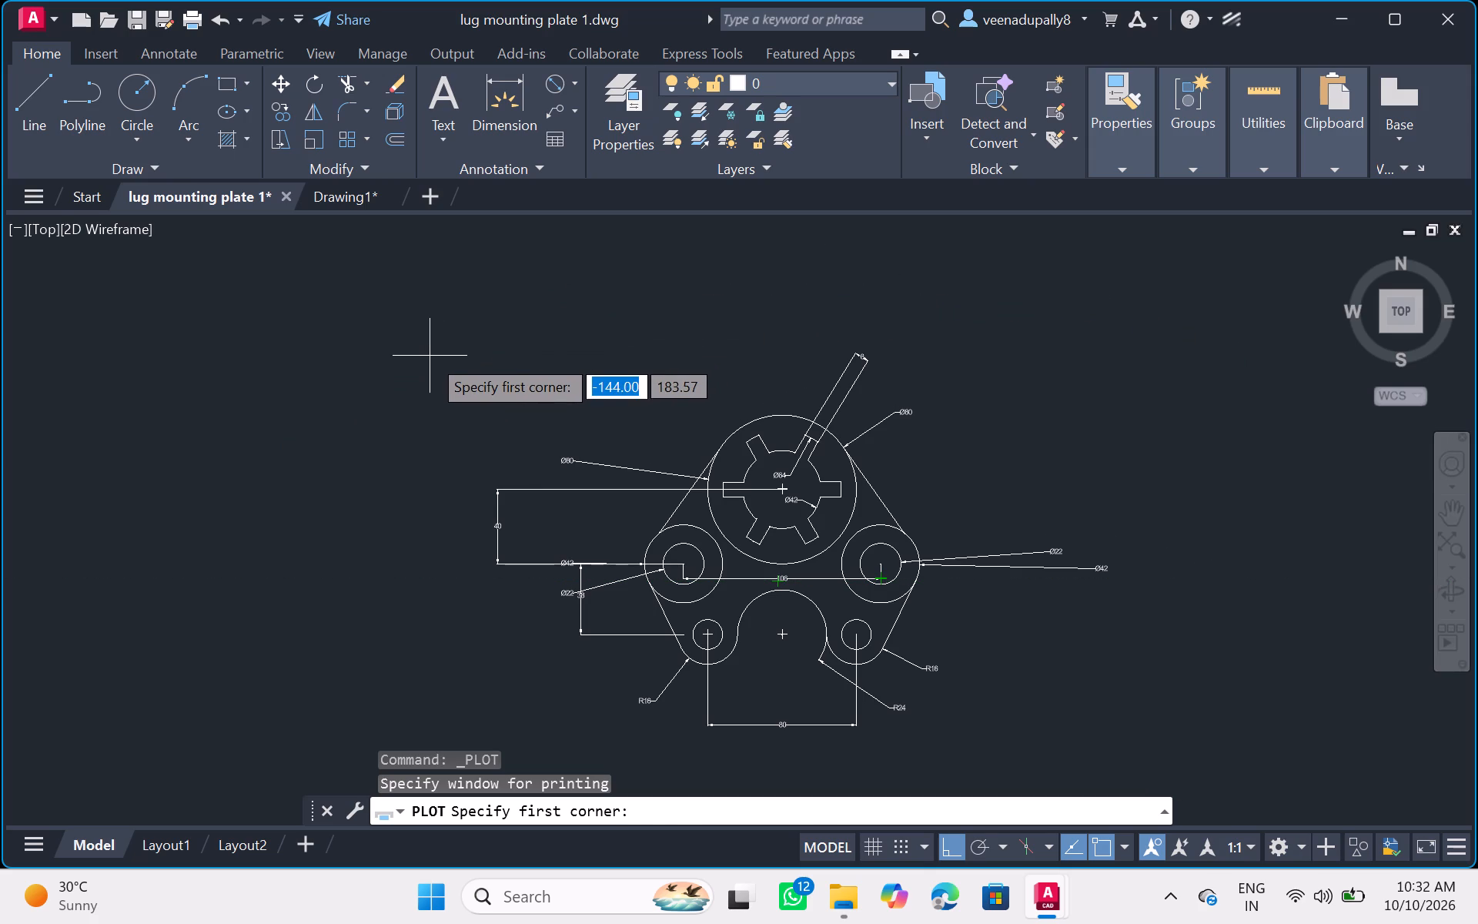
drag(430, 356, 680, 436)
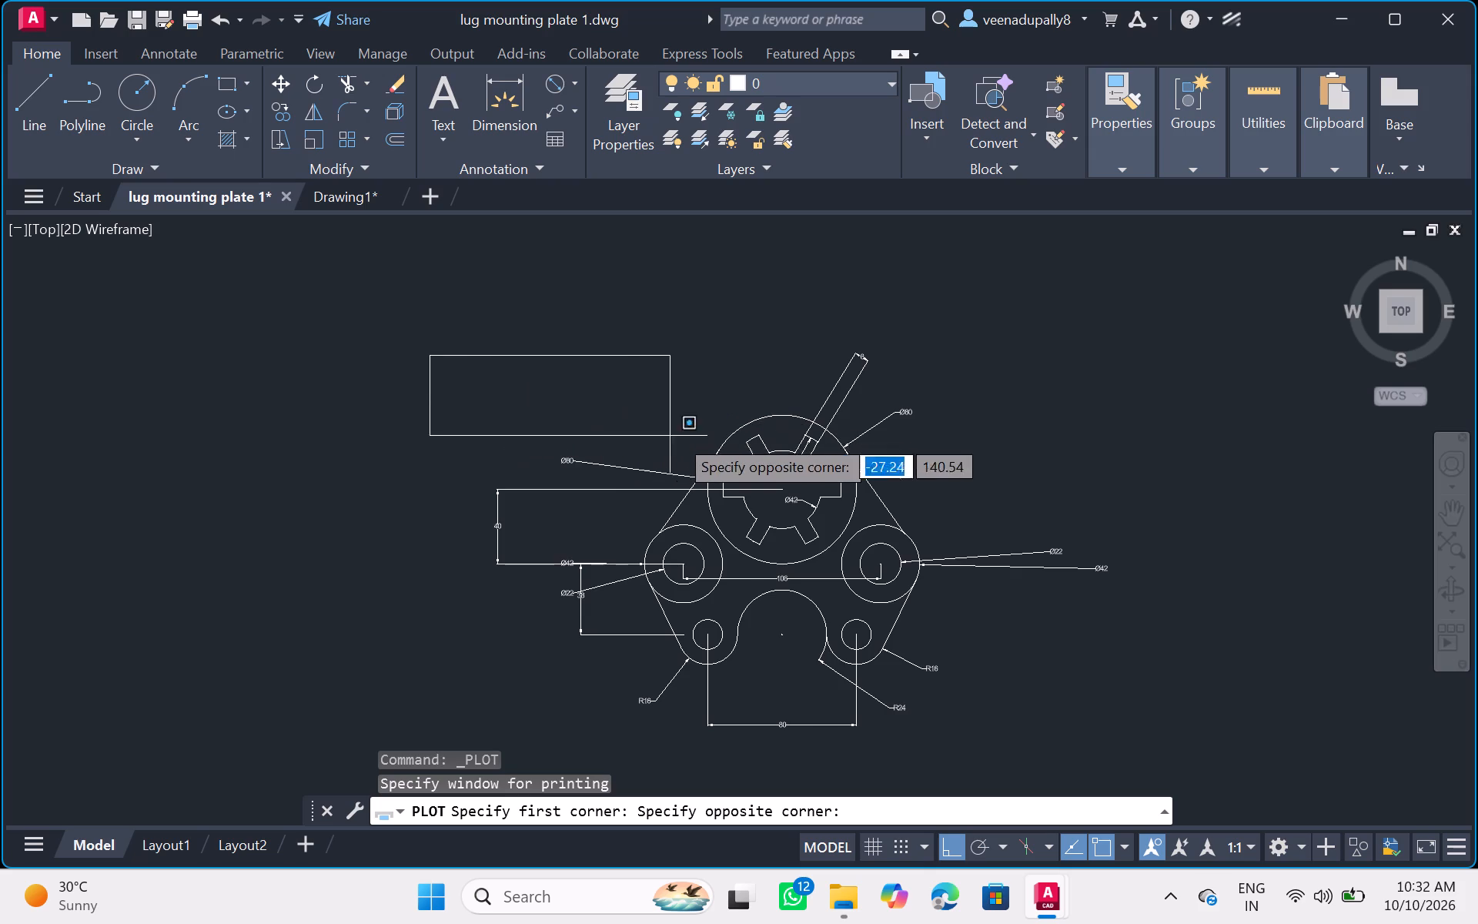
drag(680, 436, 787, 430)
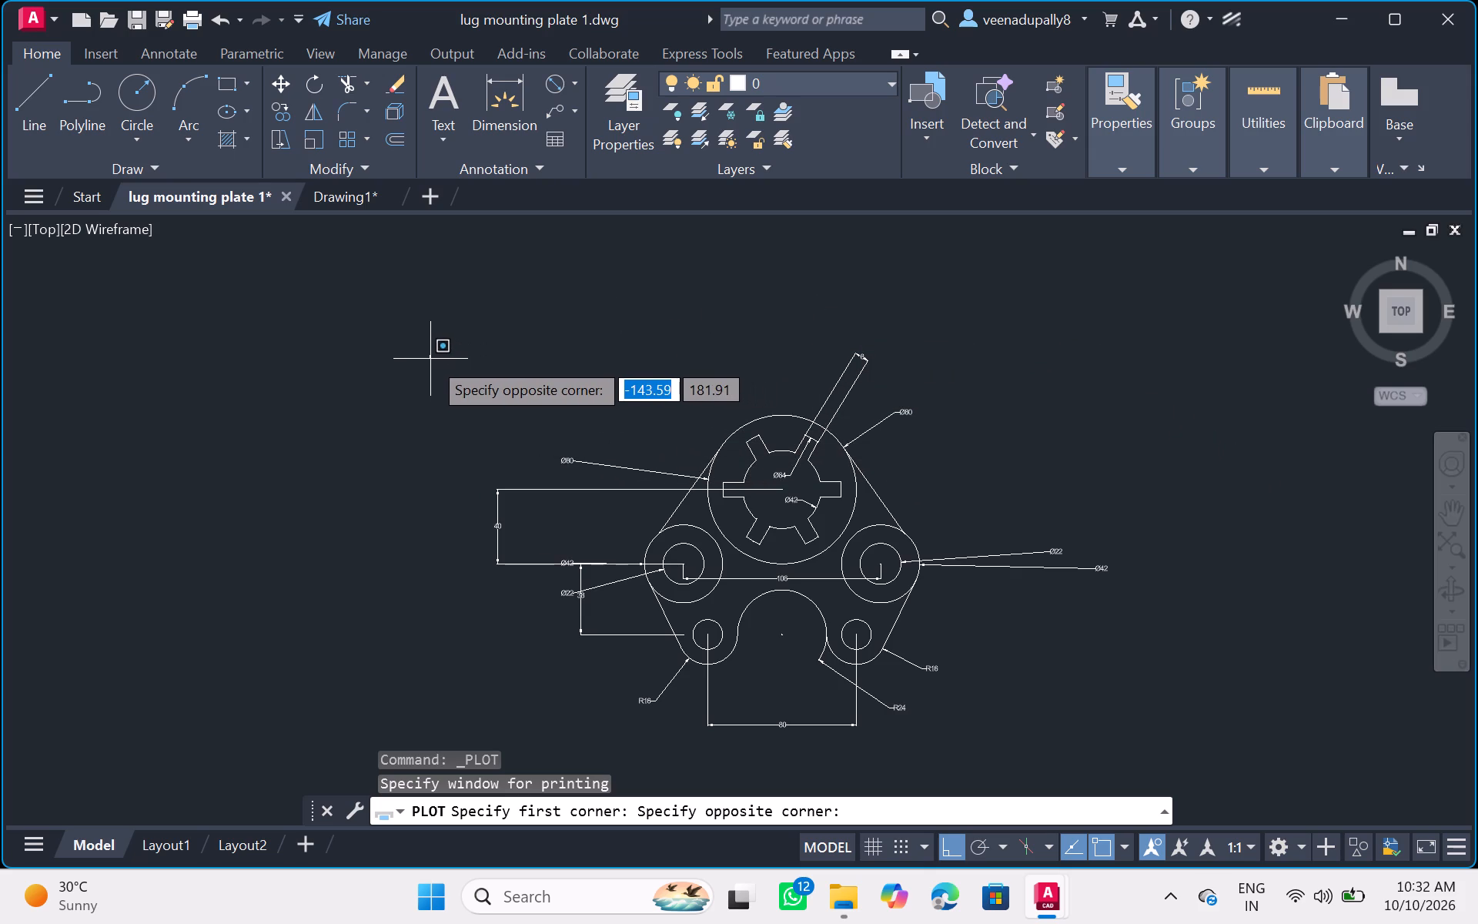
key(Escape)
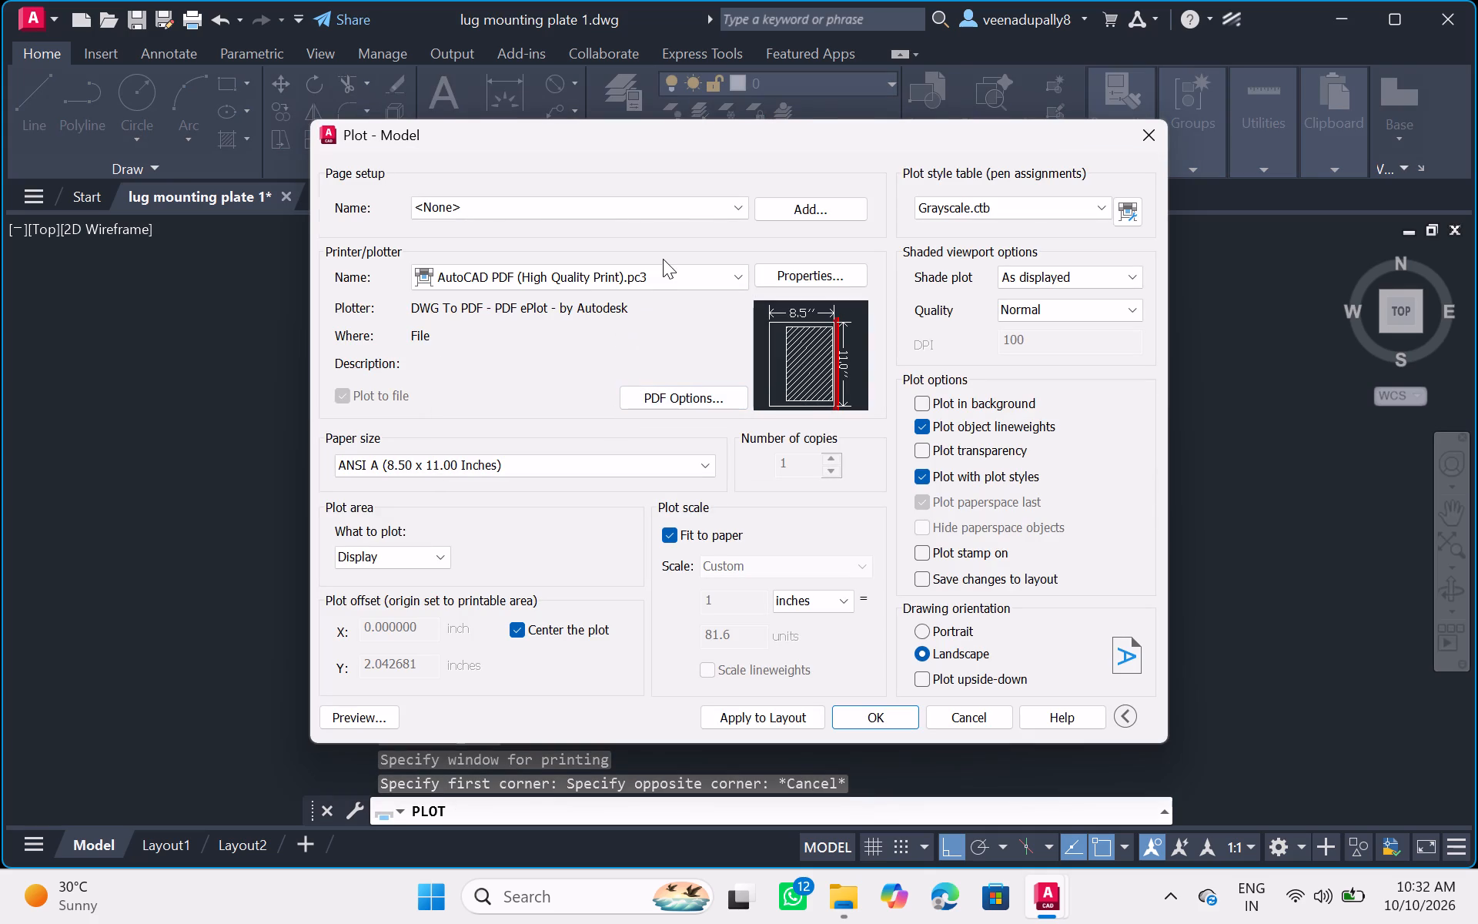
Set the plot area to a window enclosing the whole lug mounting plate and all its dimensions.
click(436, 557)
click(400, 621)
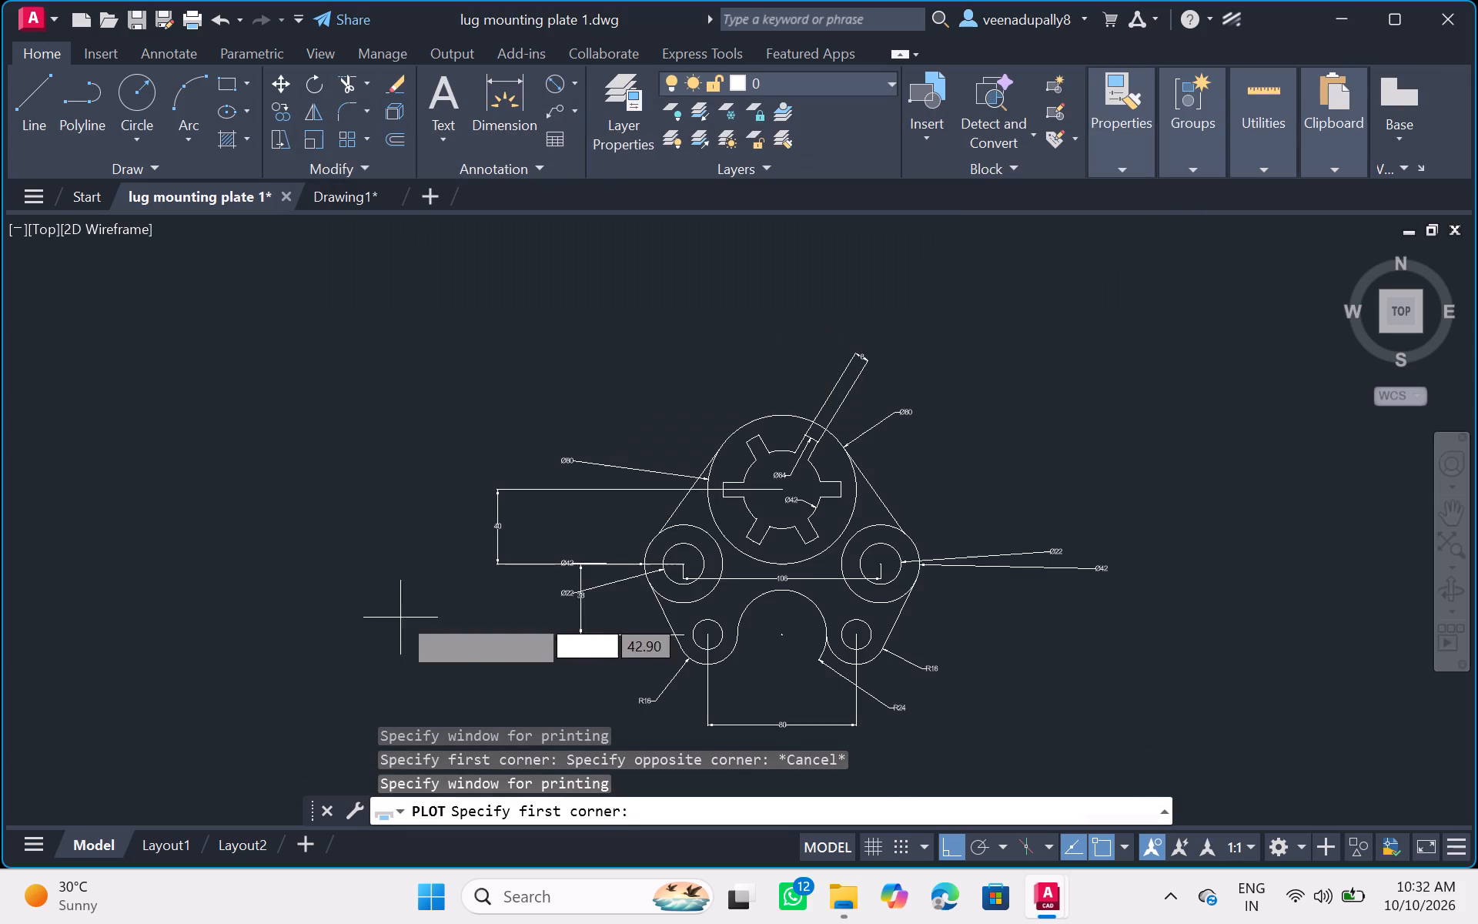
drag(485, 348, 485, 347)
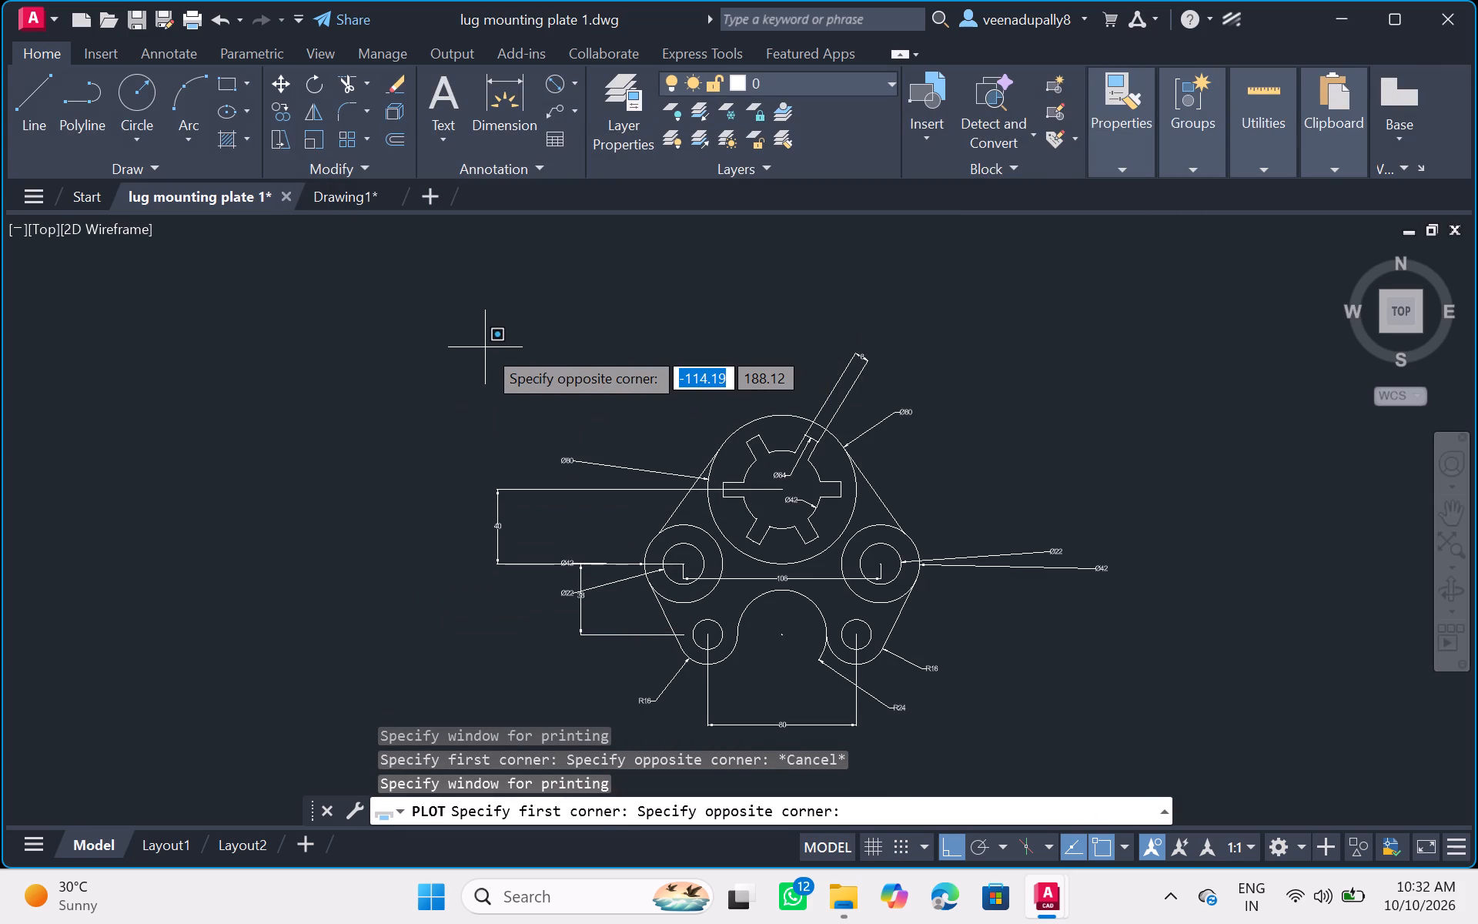
drag(485, 347, 600, 507)
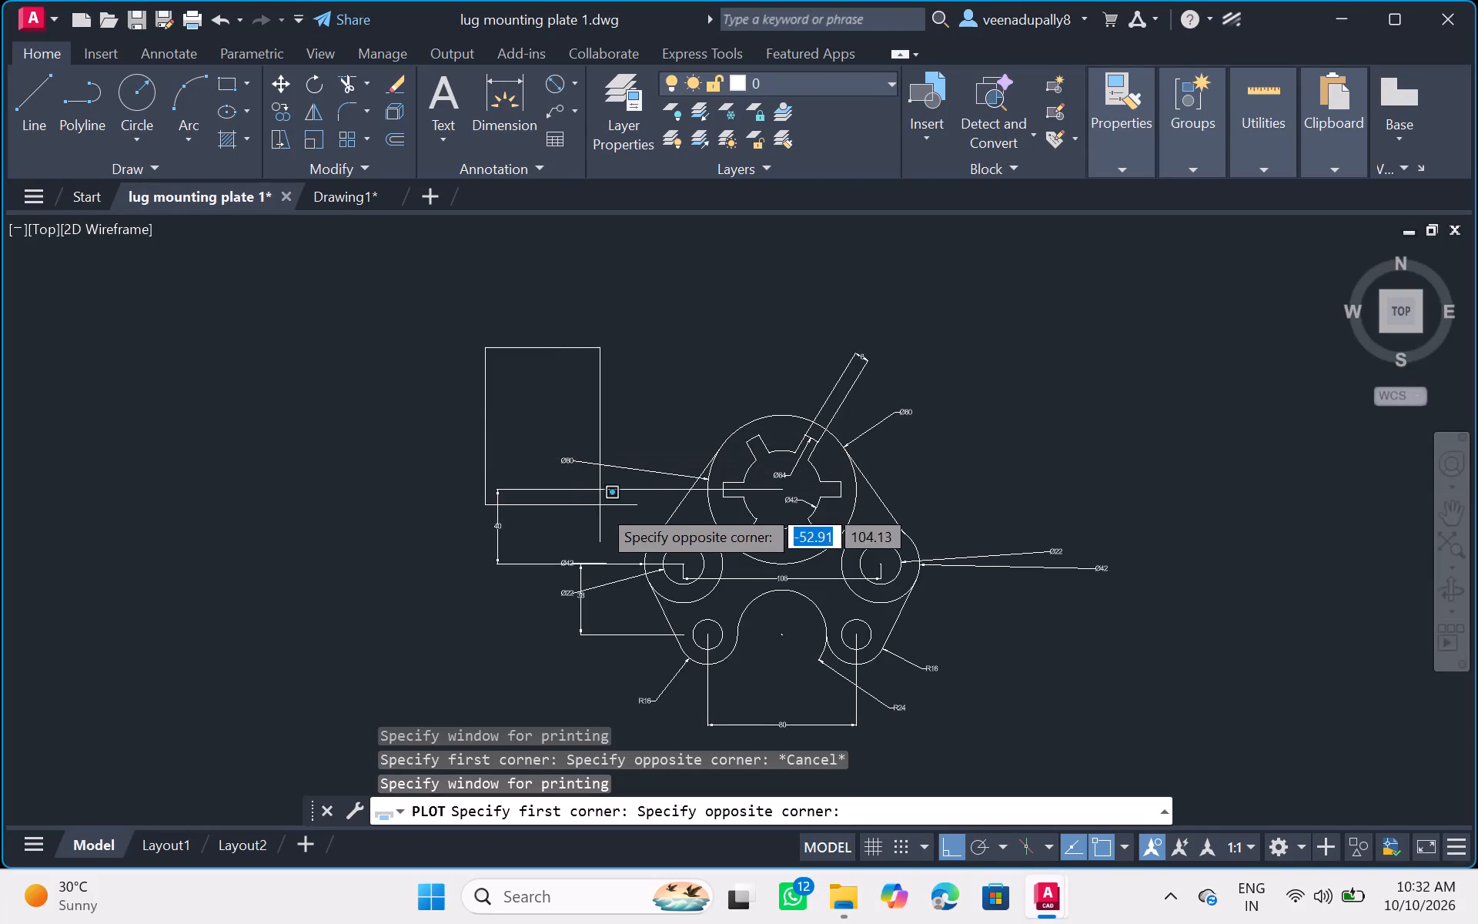
drag(600, 507, 608, 529)
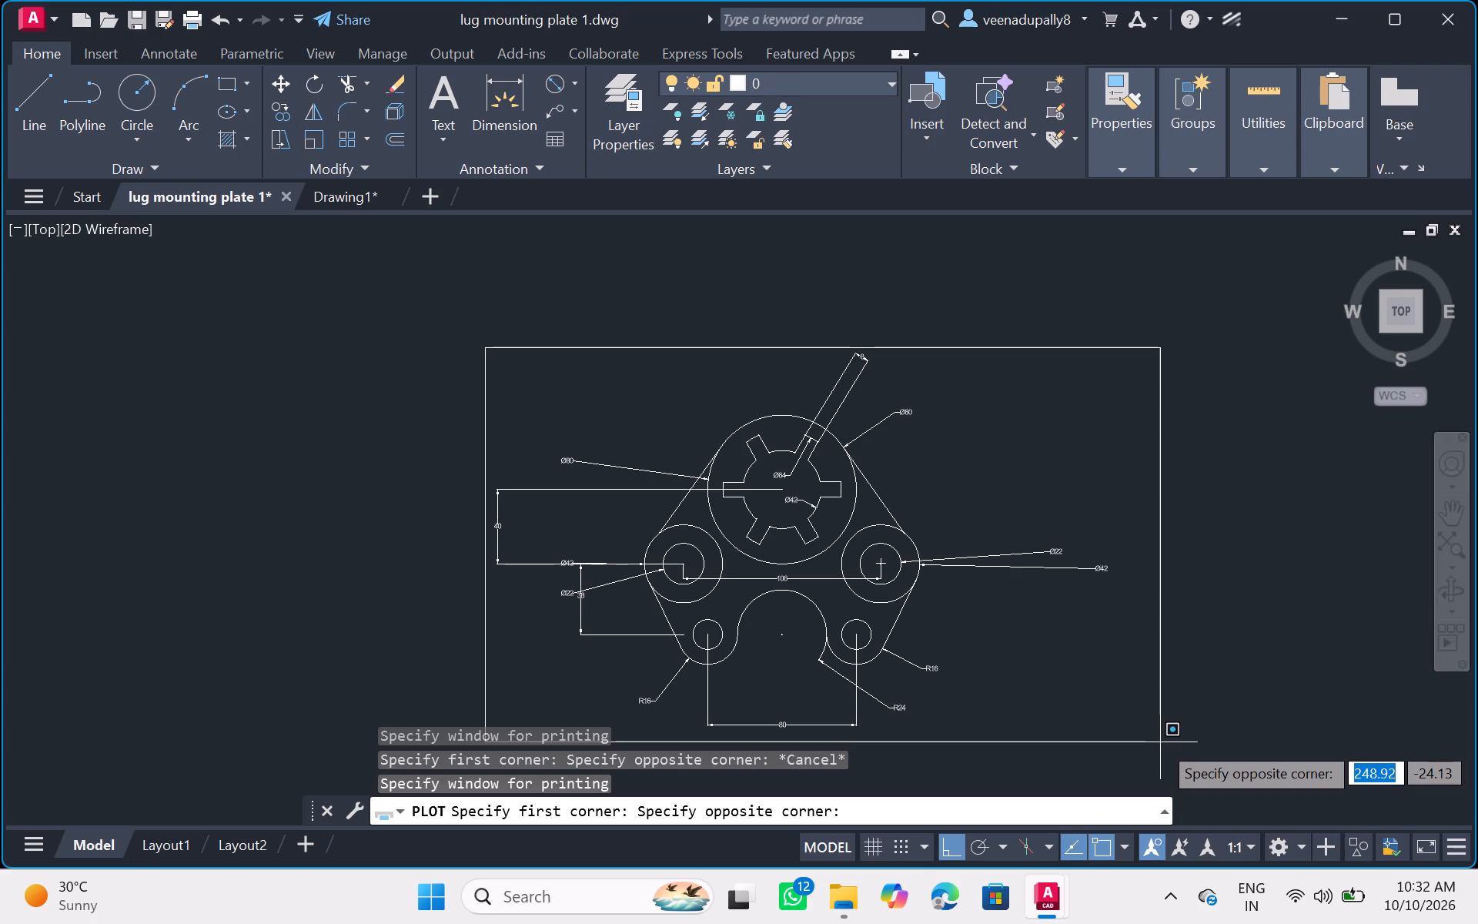
click(1160, 742)
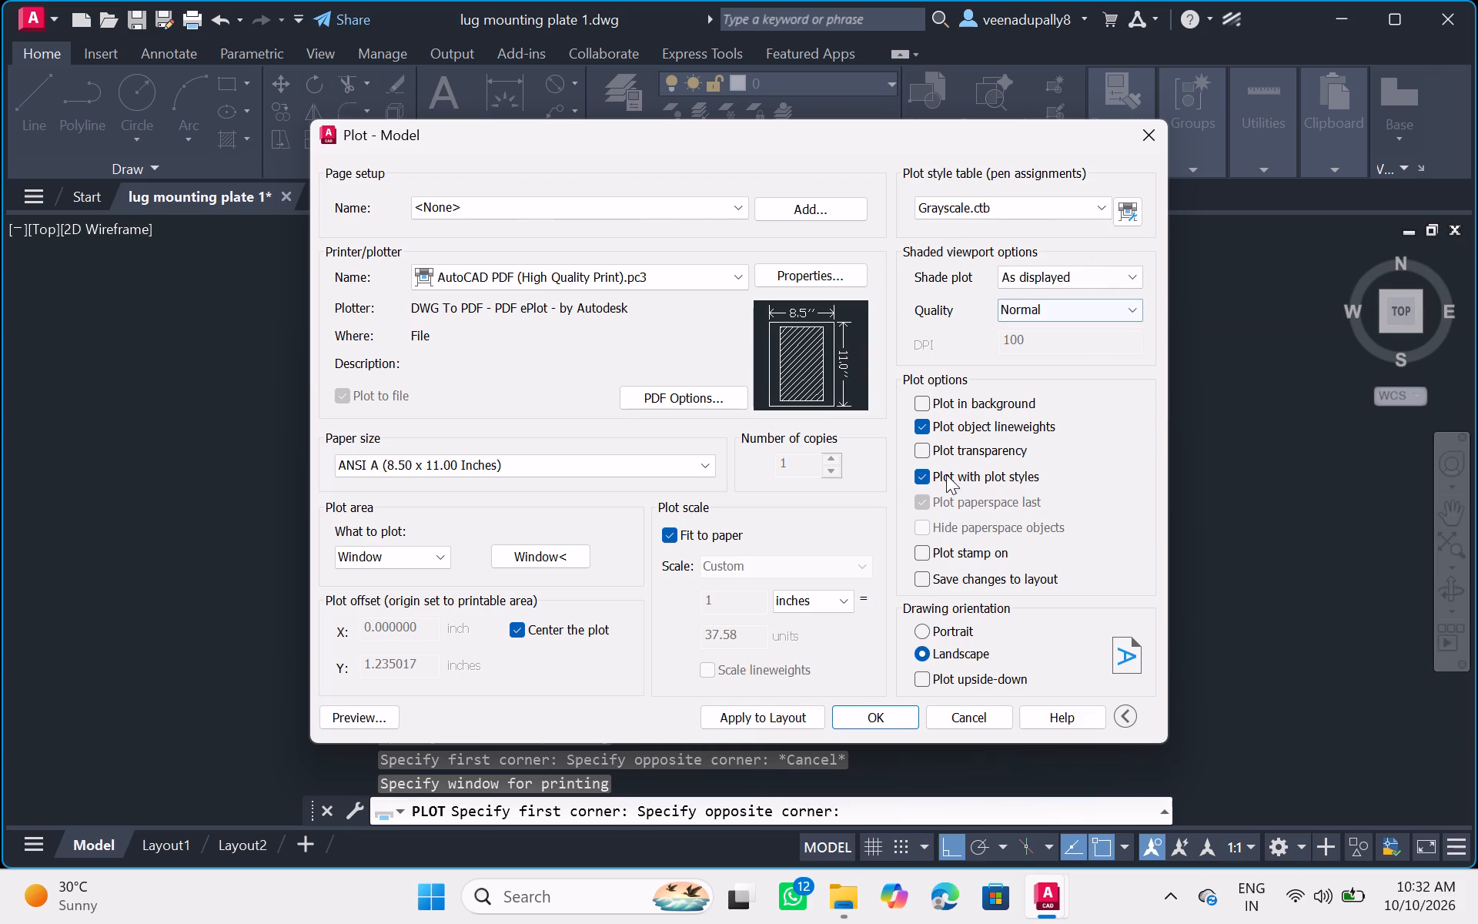
Apply the plot settings to the layout and plot the drawing to lug mounting plate 1-Model.pdf in Documents.
click(794, 715)
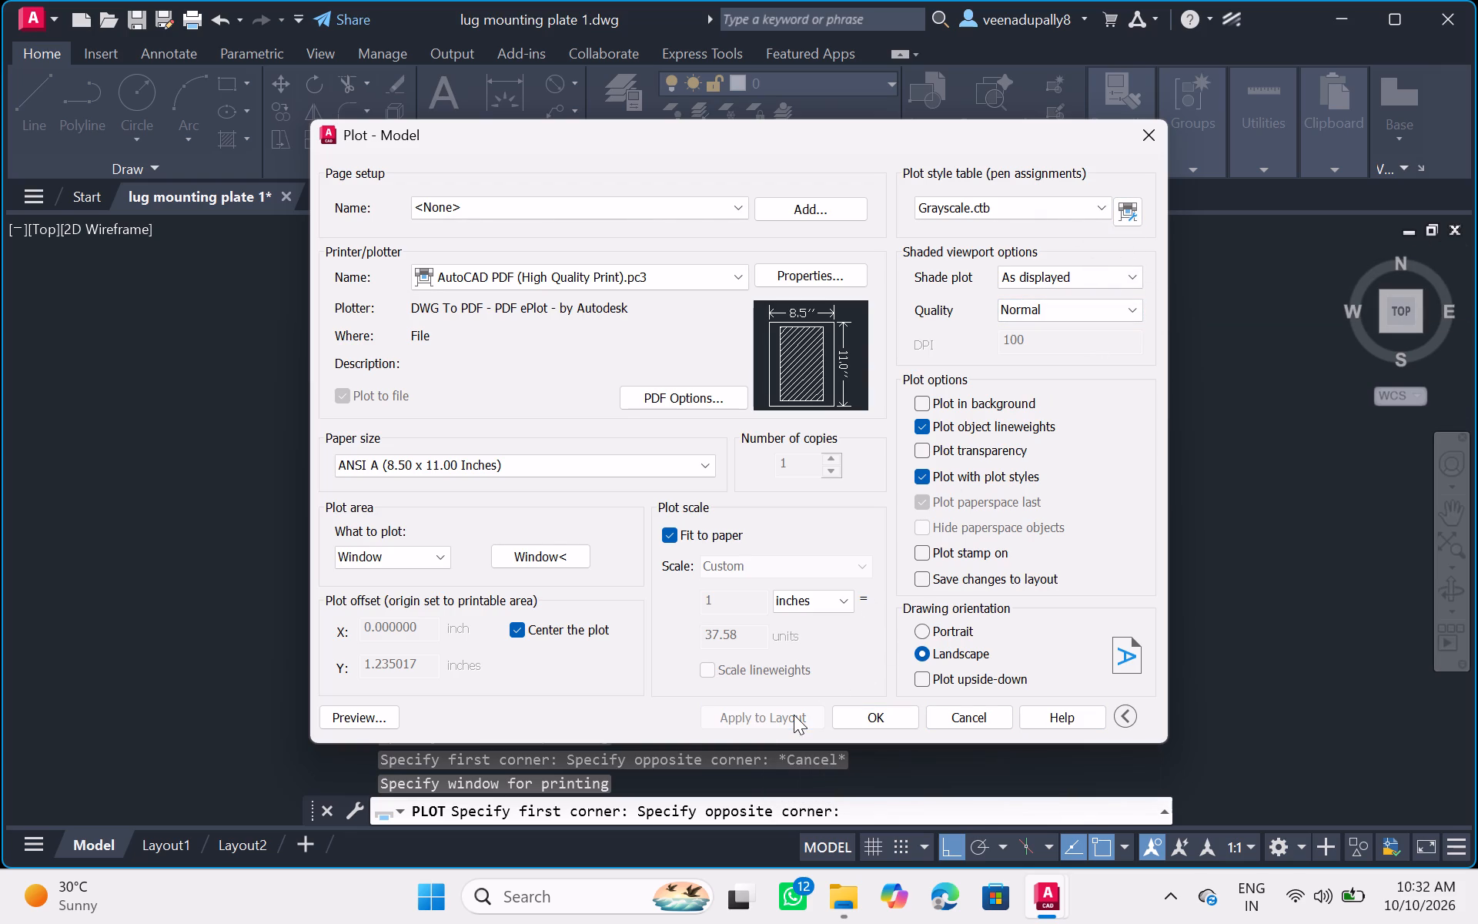
click(858, 713)
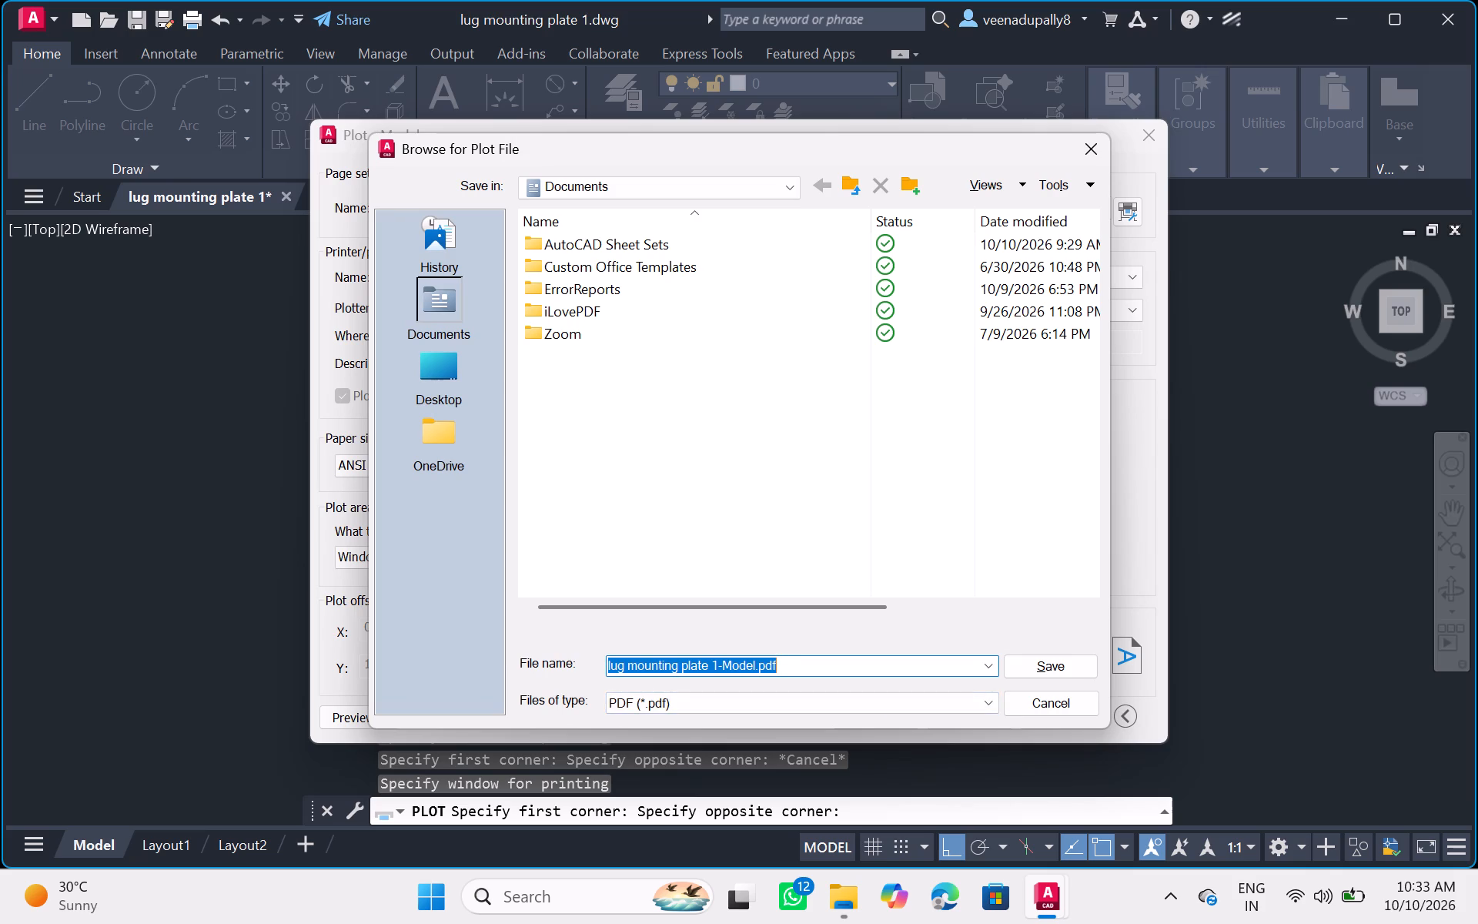
click(1028, 664)
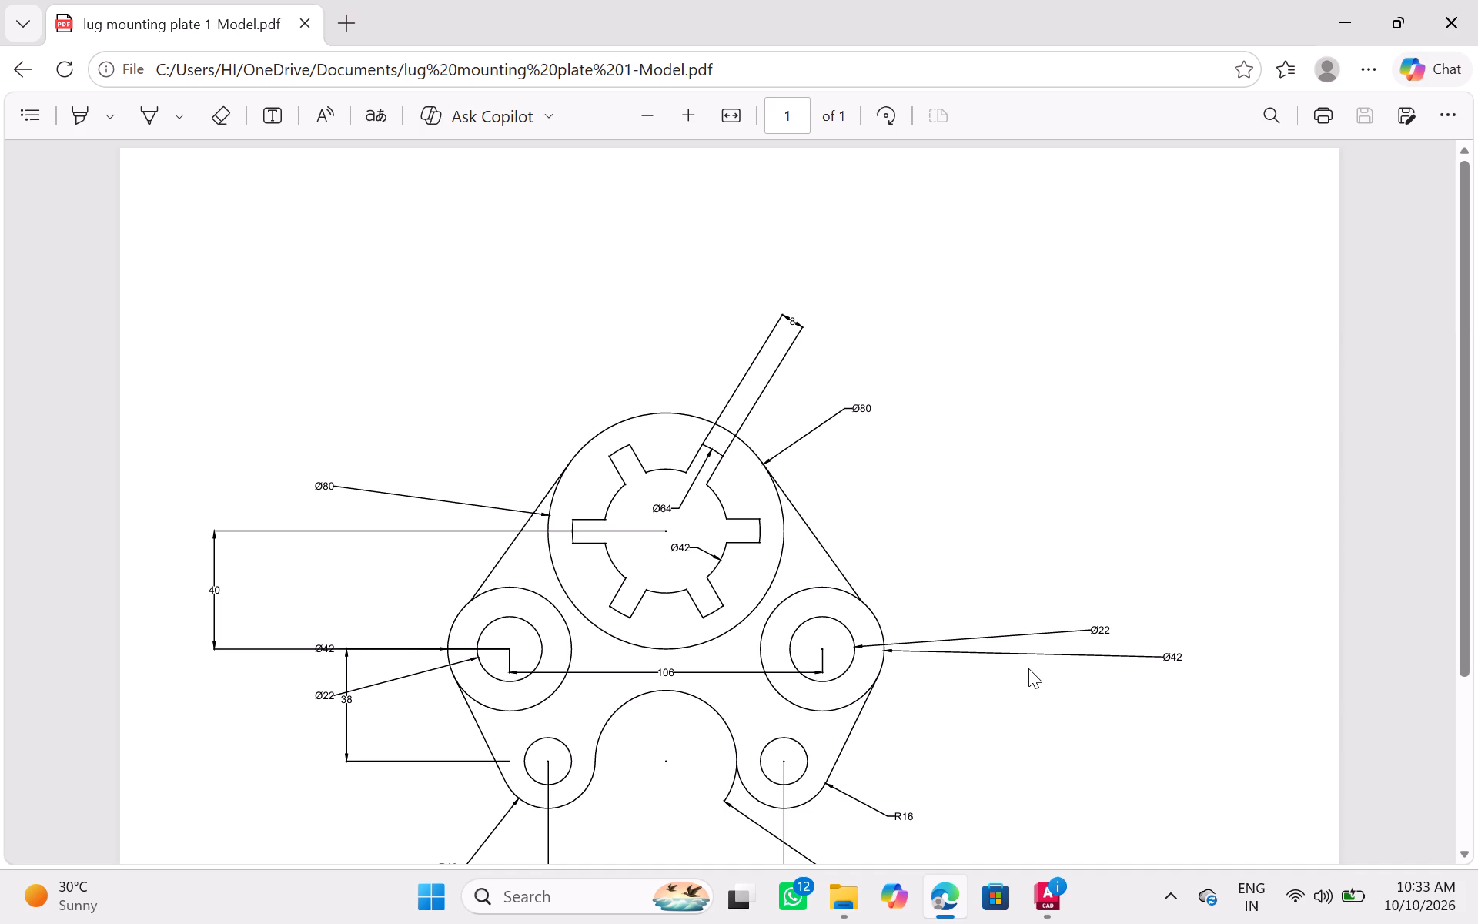
Look over the whole plotted PDF page in Microsoft Edge, then minimise it to return to AutoCAD.
scroll(1025, 668, down, 2)
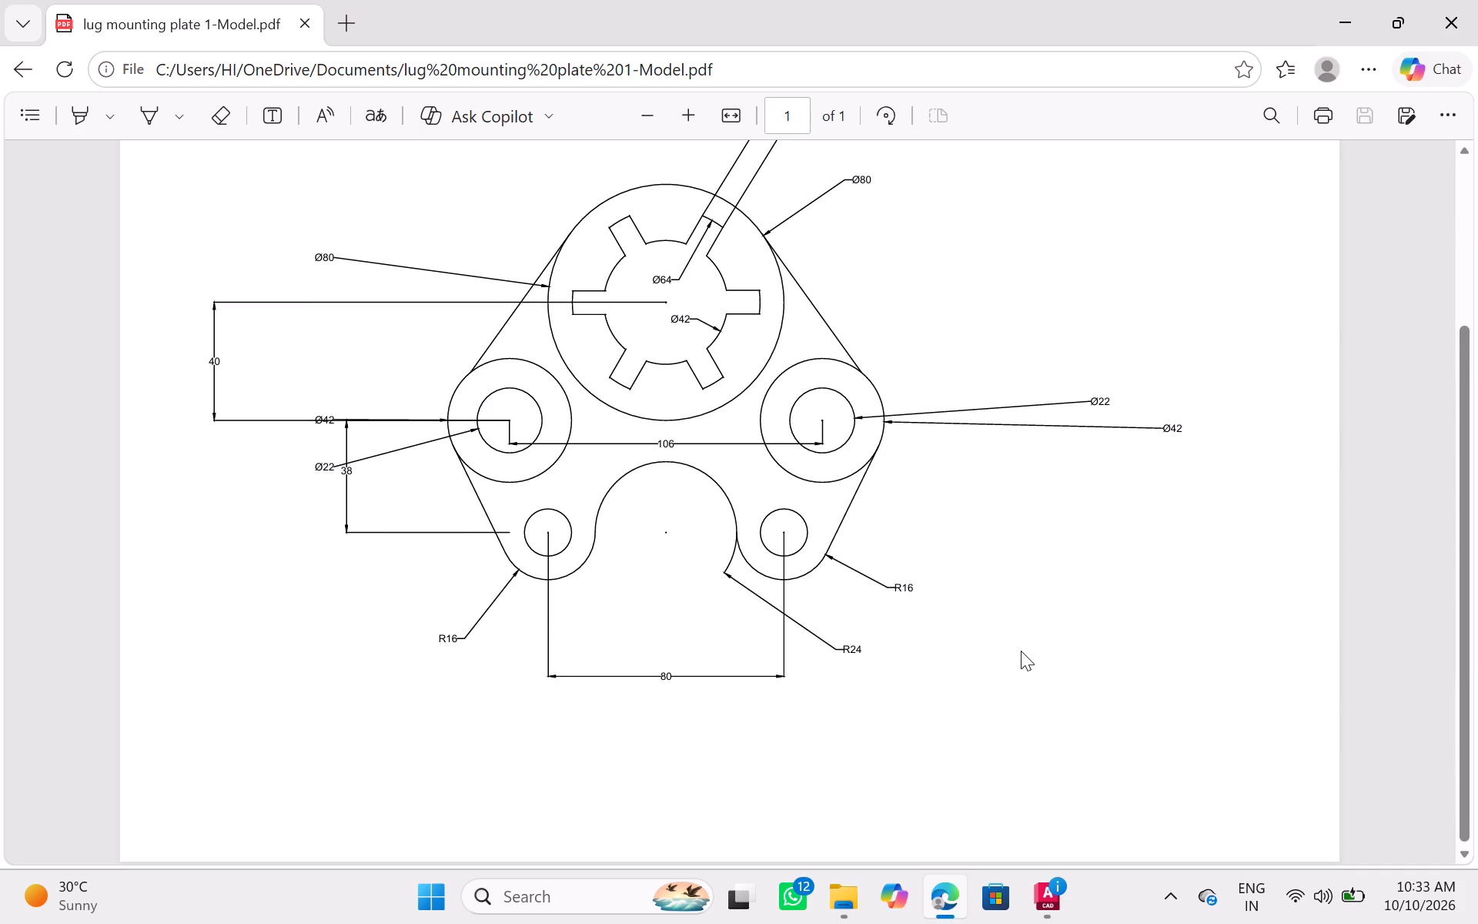
scroll(1018, 645, up, 2)
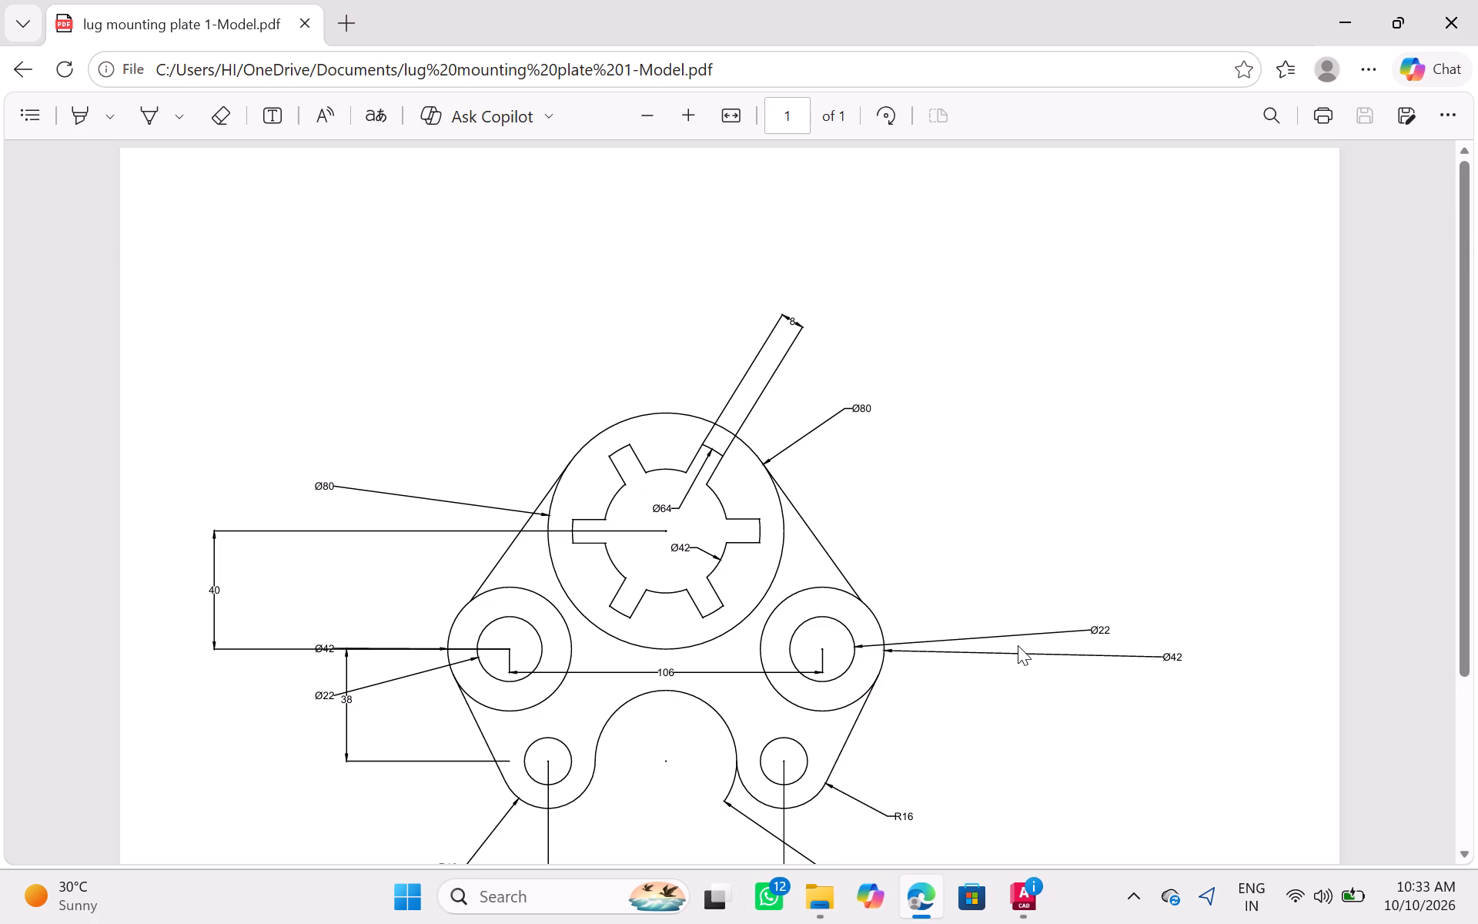
scroll(1018, 645, down, 1)
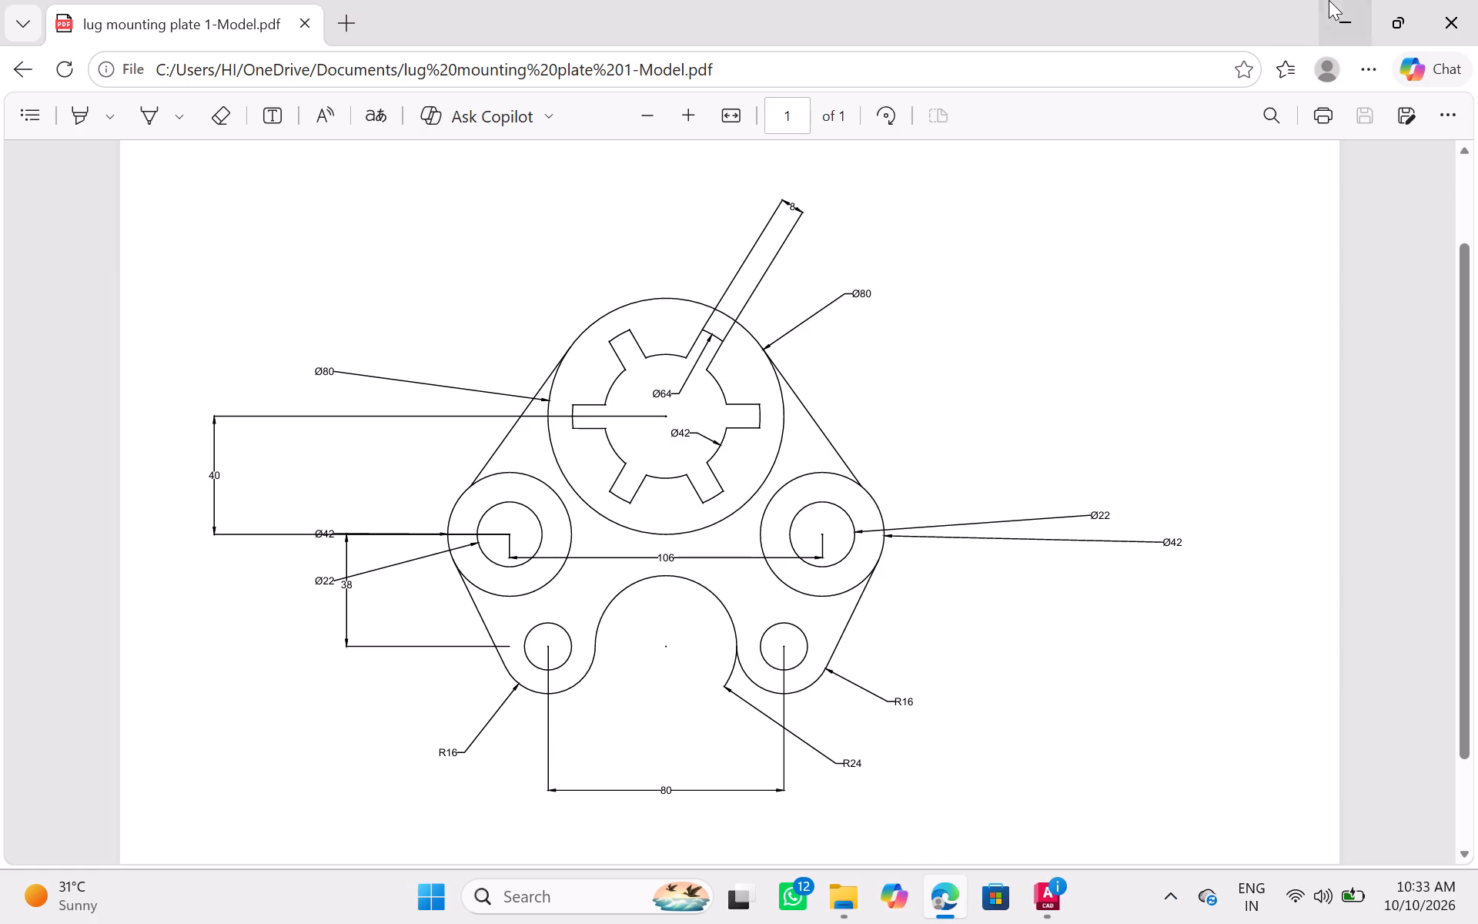
click(1343, 15)
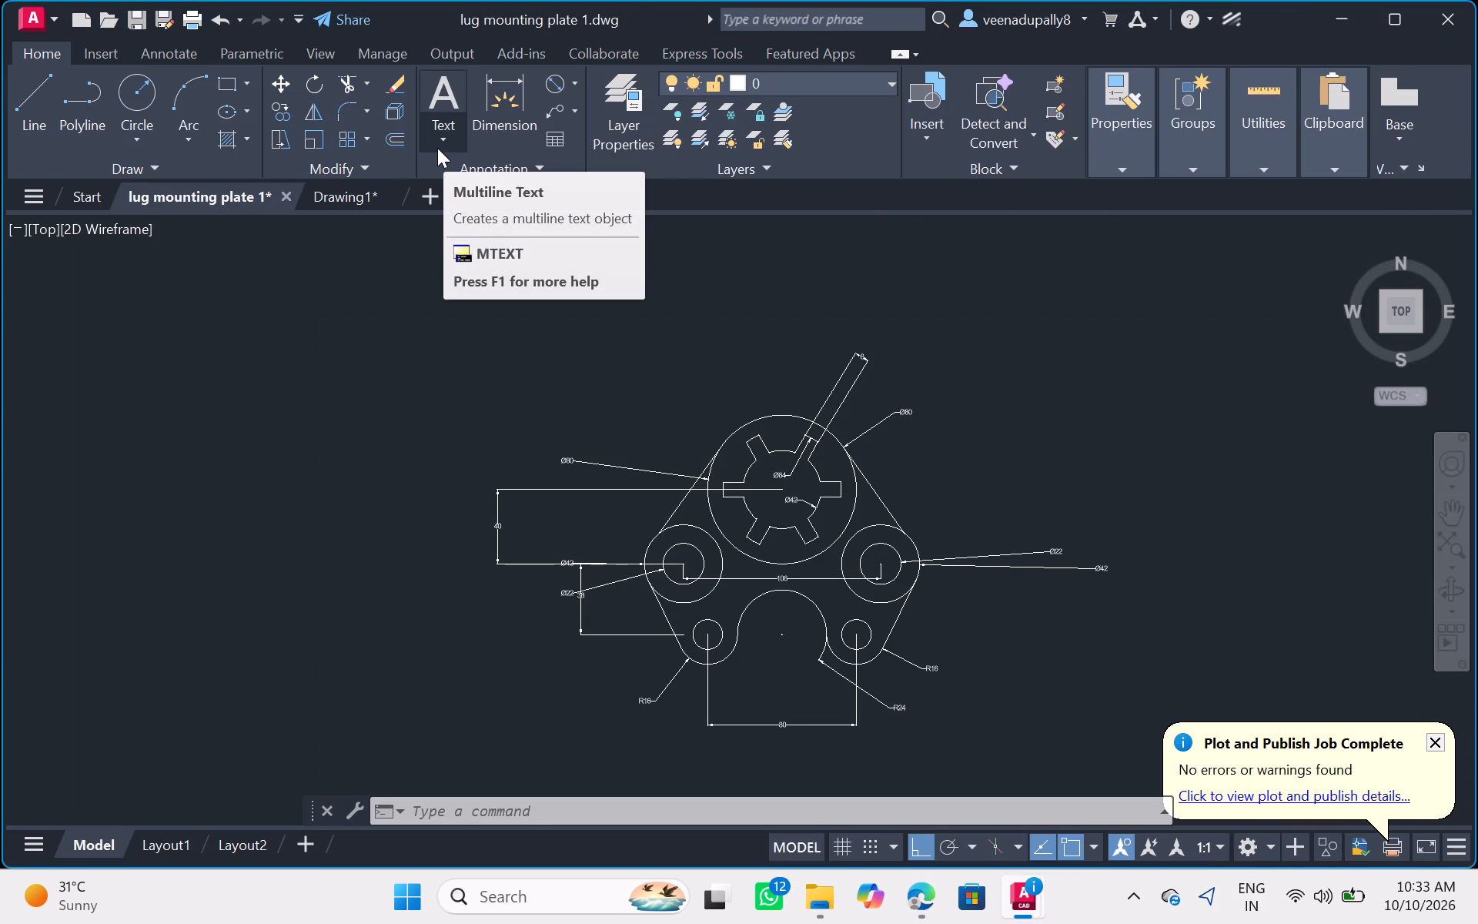
Open the AutoCAD Options and look through the list of search paths, file names and file locations.
click(46, 20)
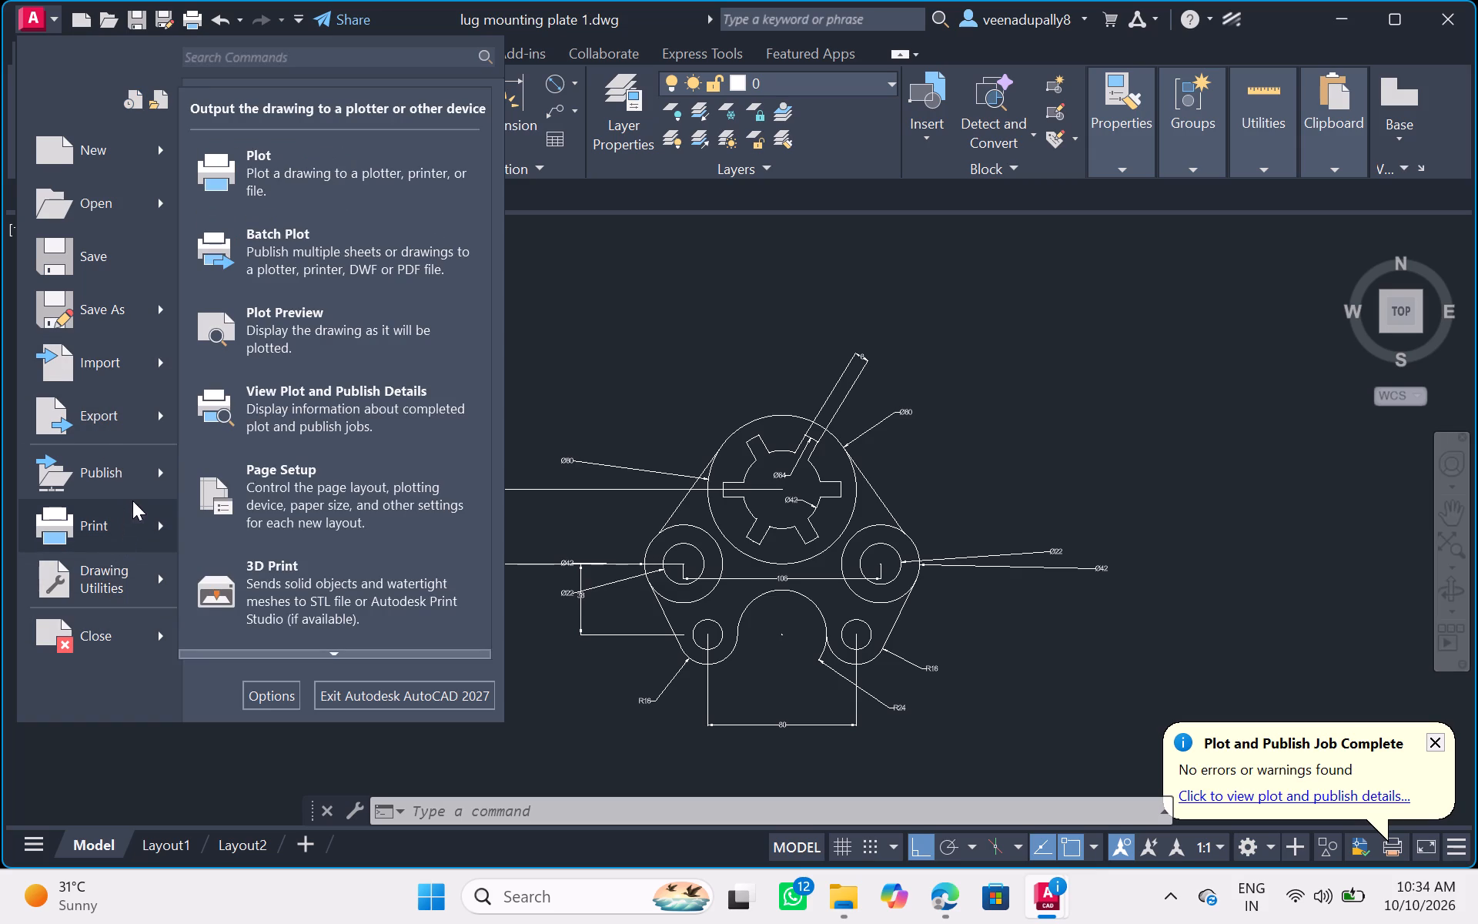
click(266, 692)
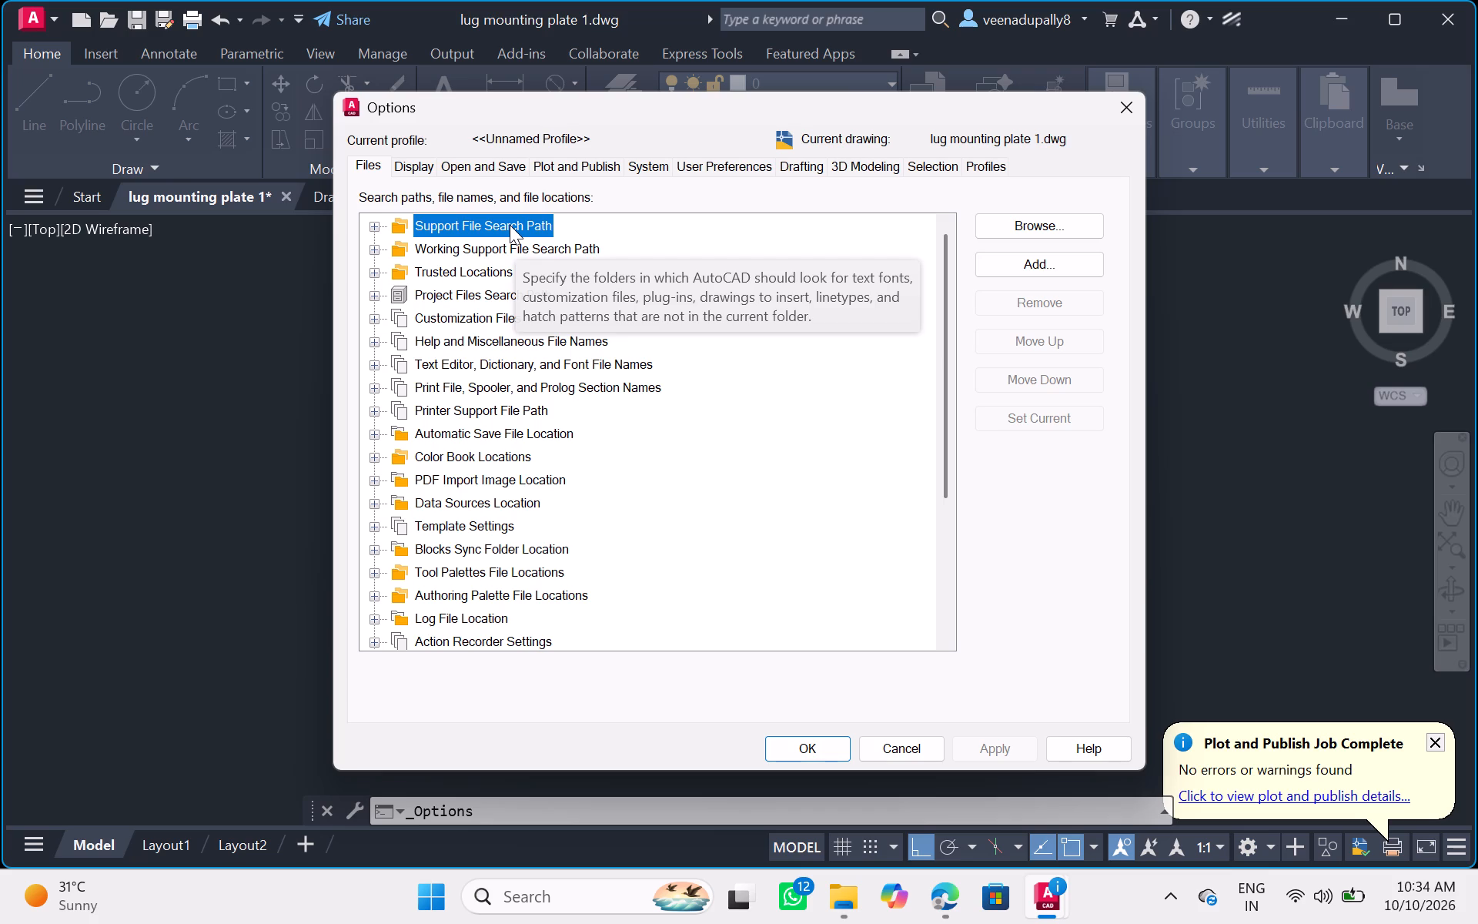
scroll(510, 225, down, 5)
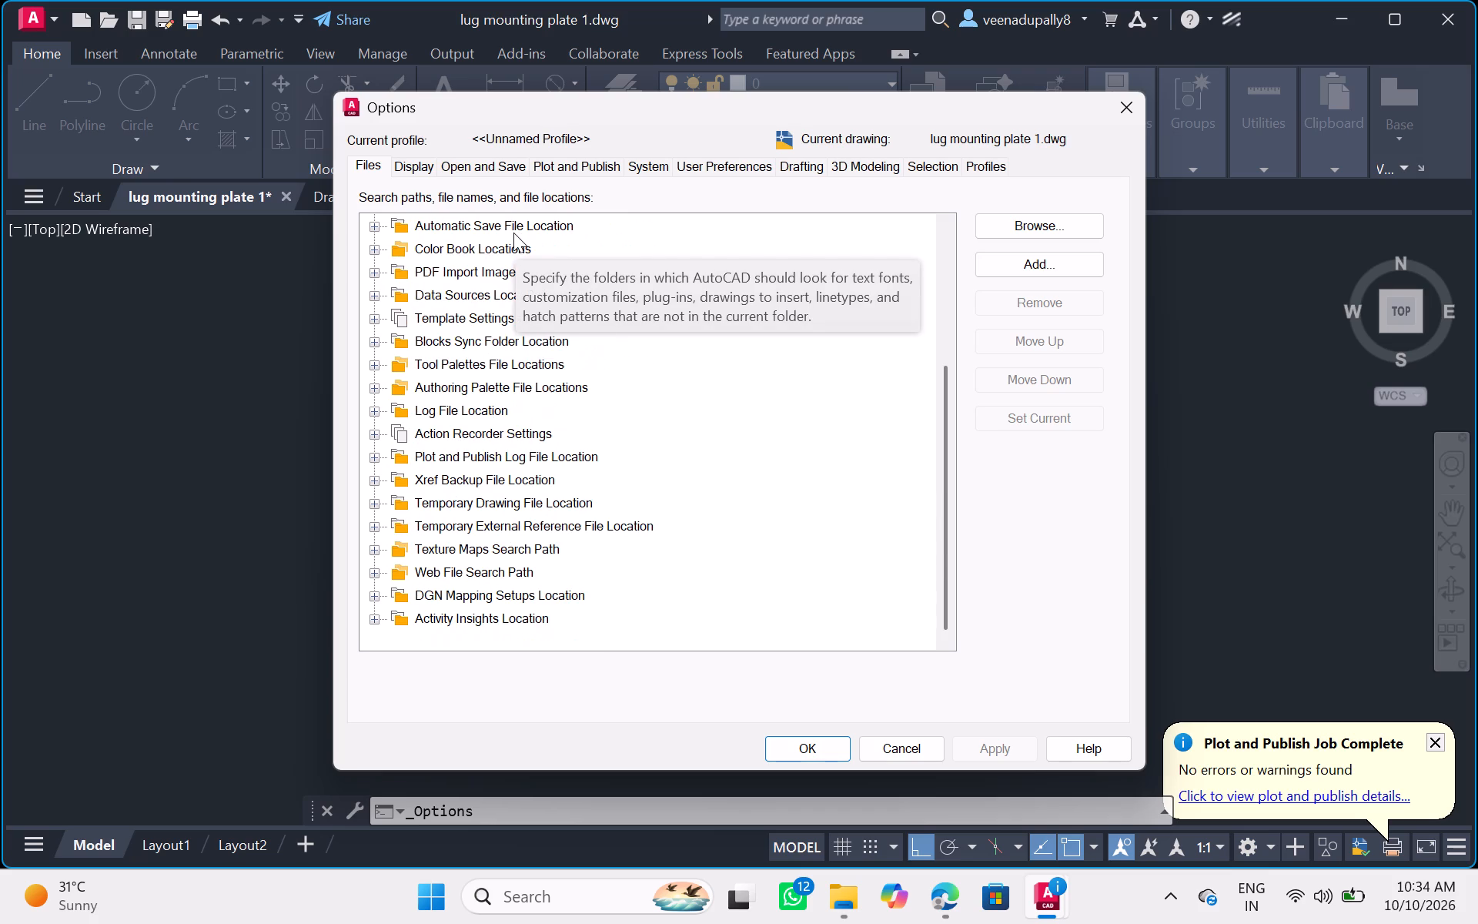
scroll(513, 233, up, 10)
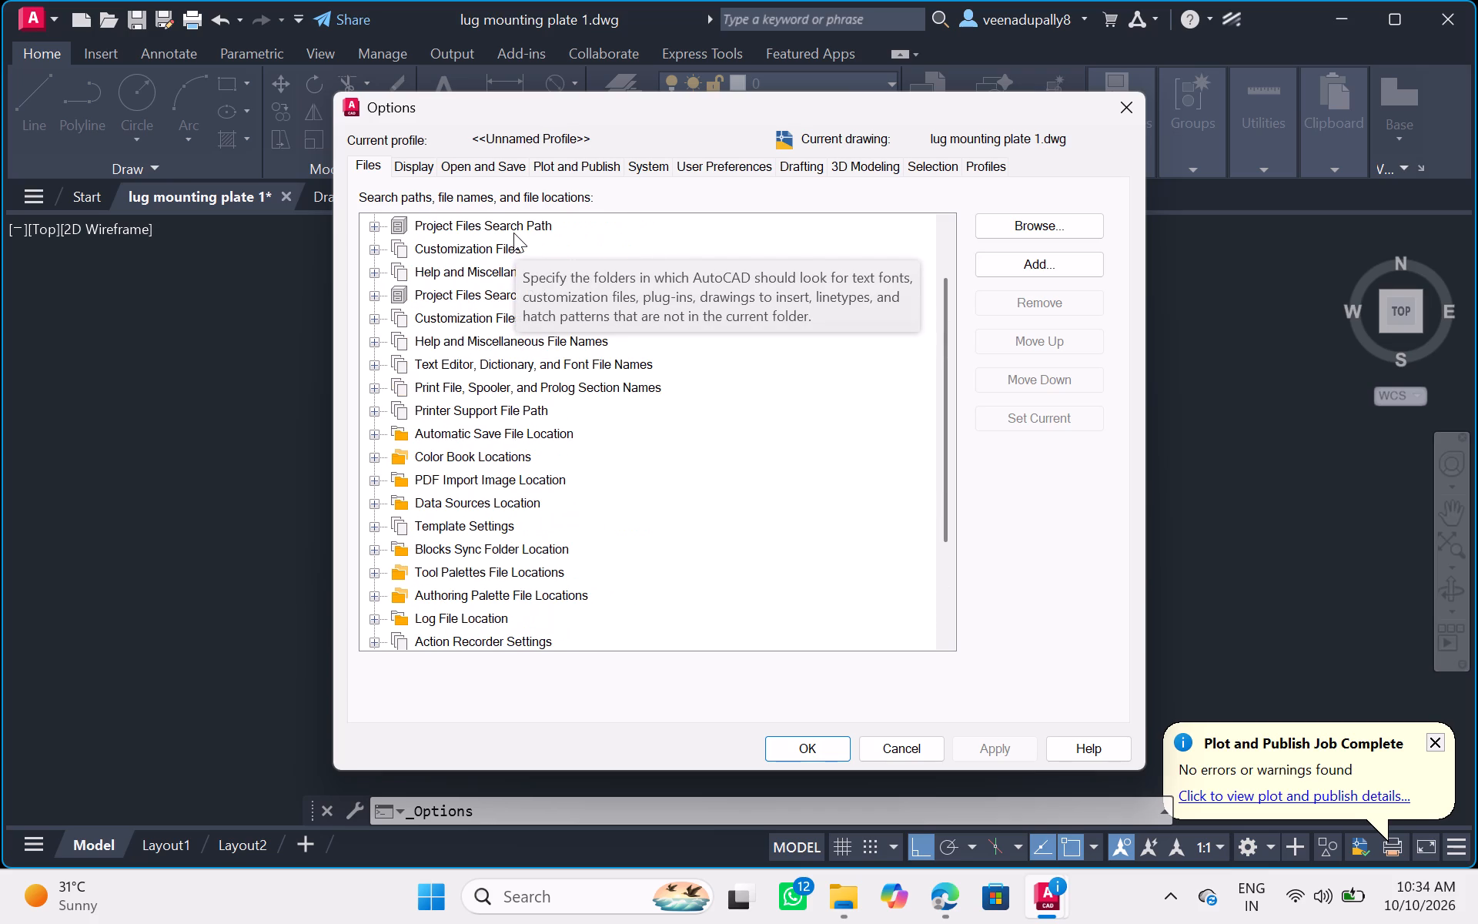
scroll(513, 235, down, 6)
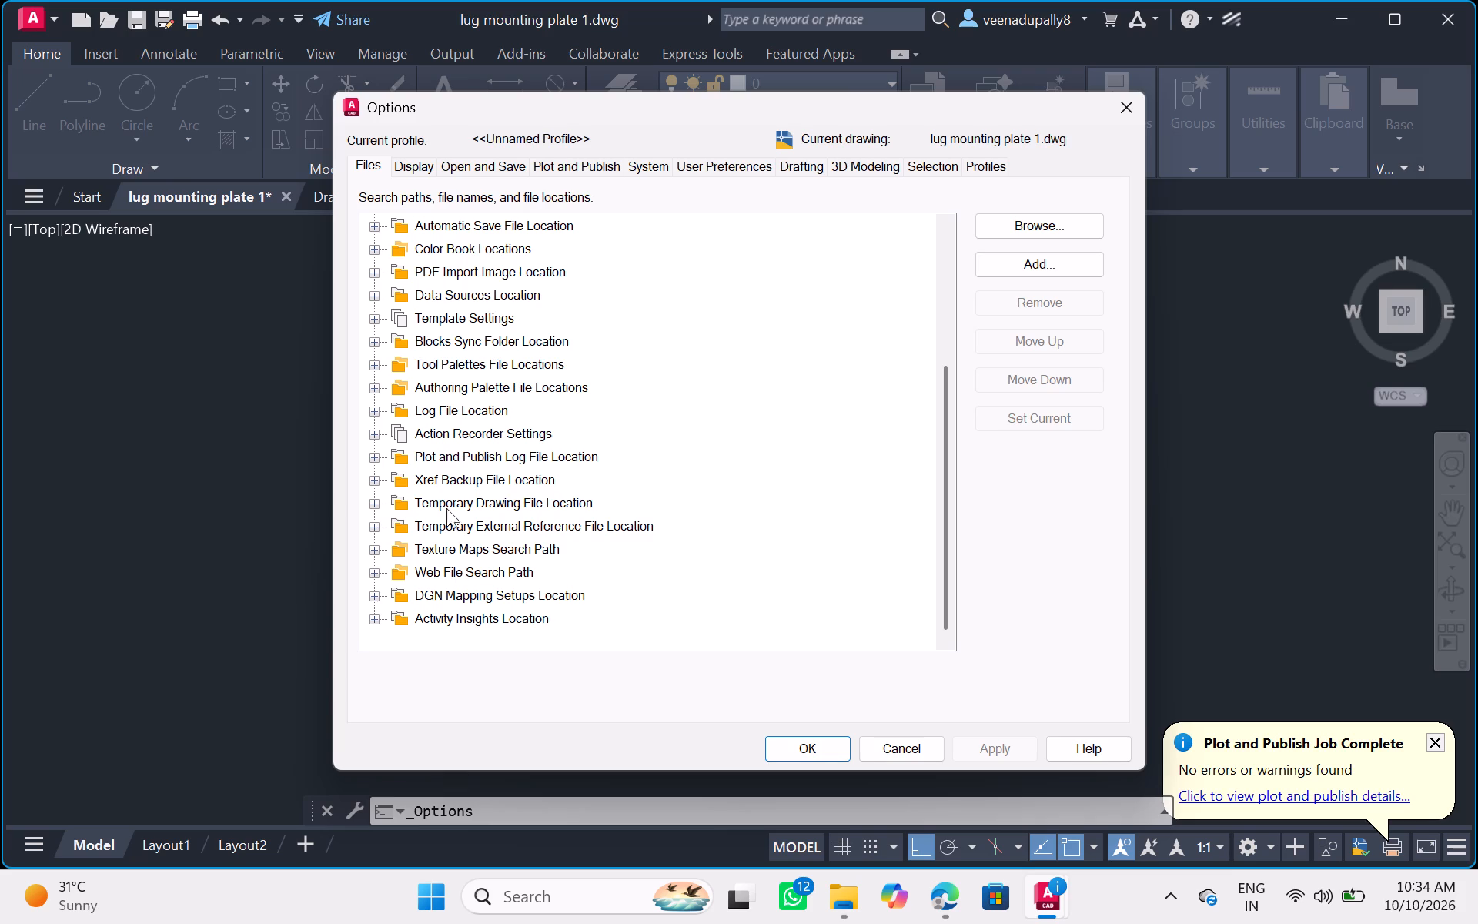
scroll(450, 419, up, 2)
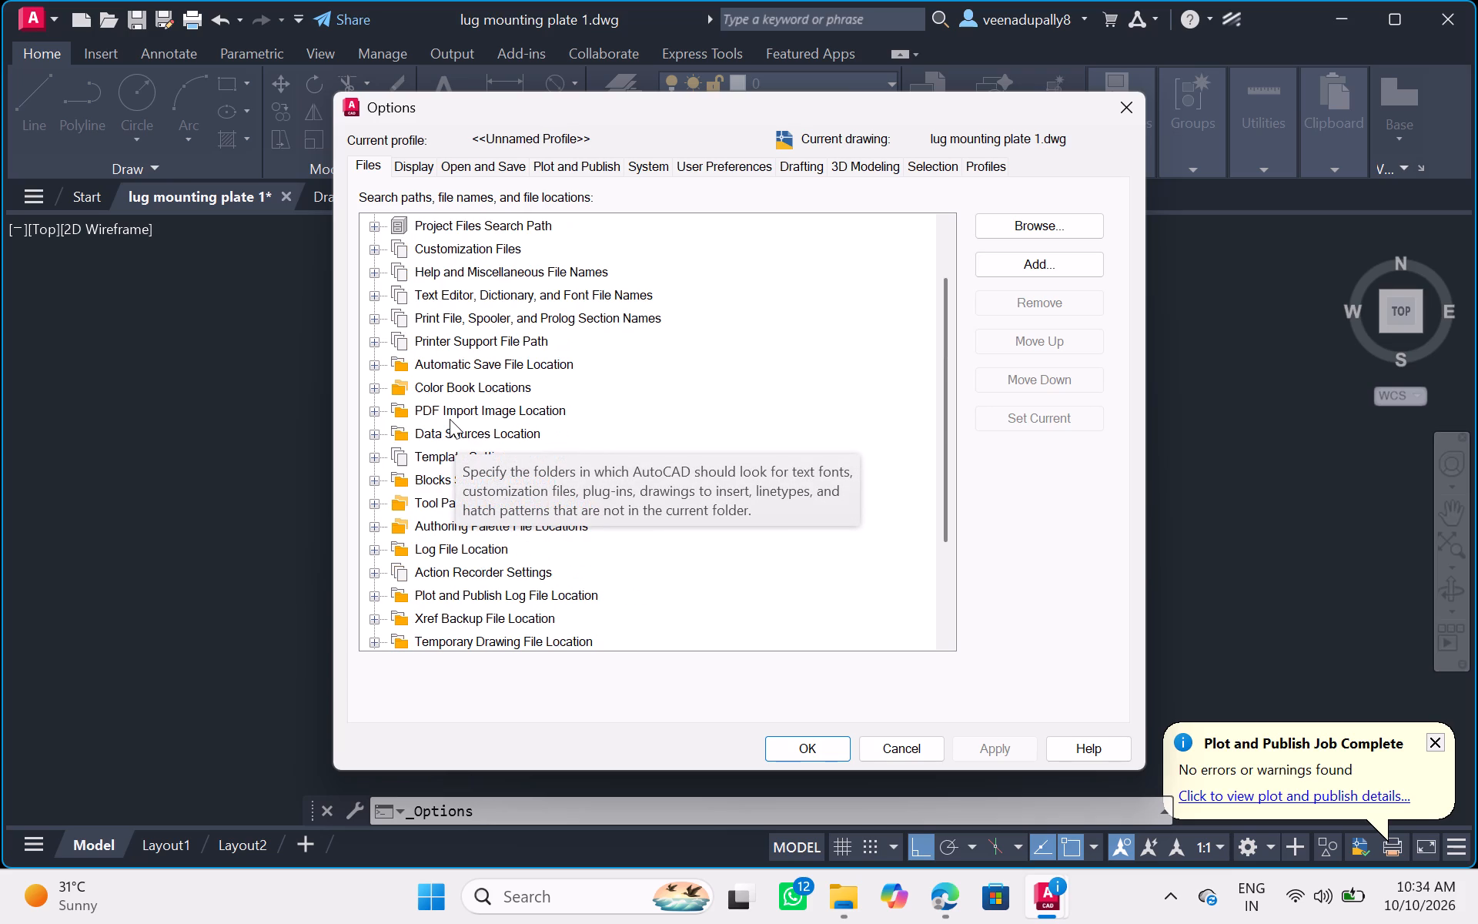
scroll(450, 419, up, 8)
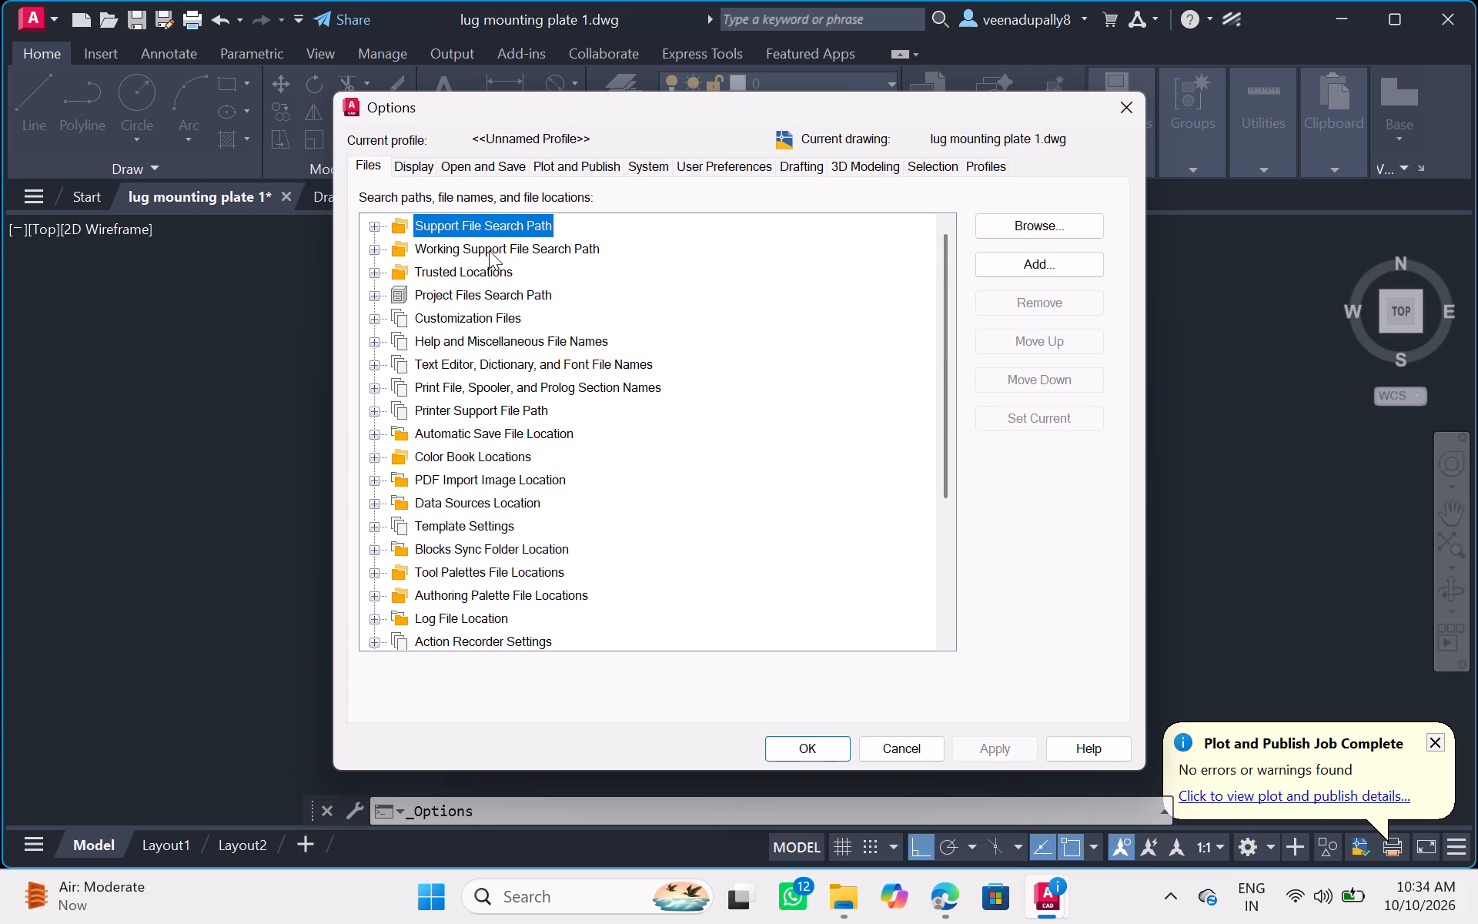
scroll(489, 250, up, 3)
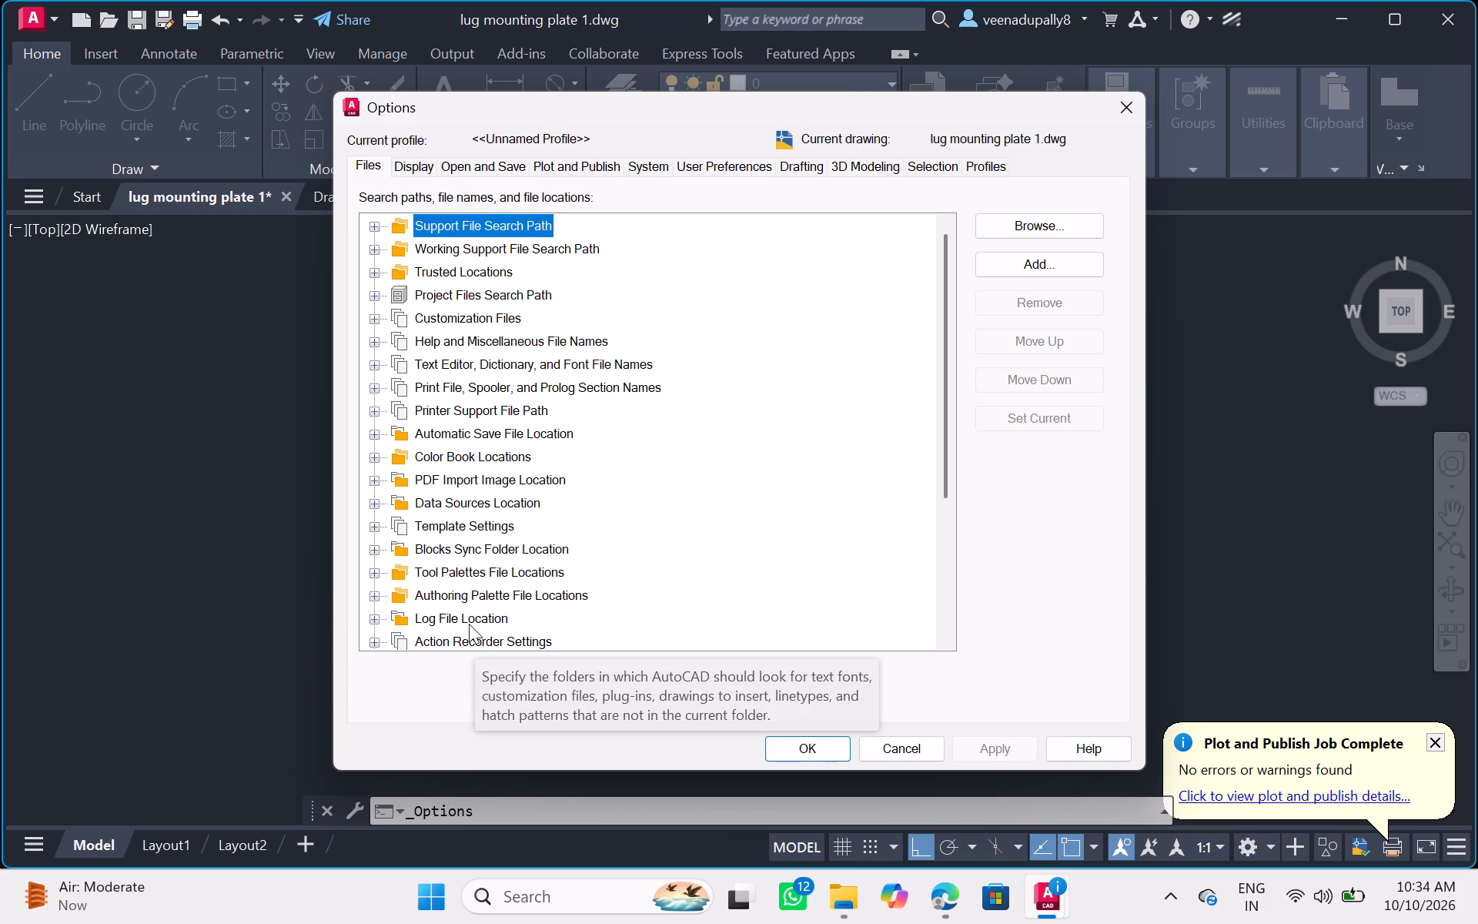
scroll(469, 624, down, 6)
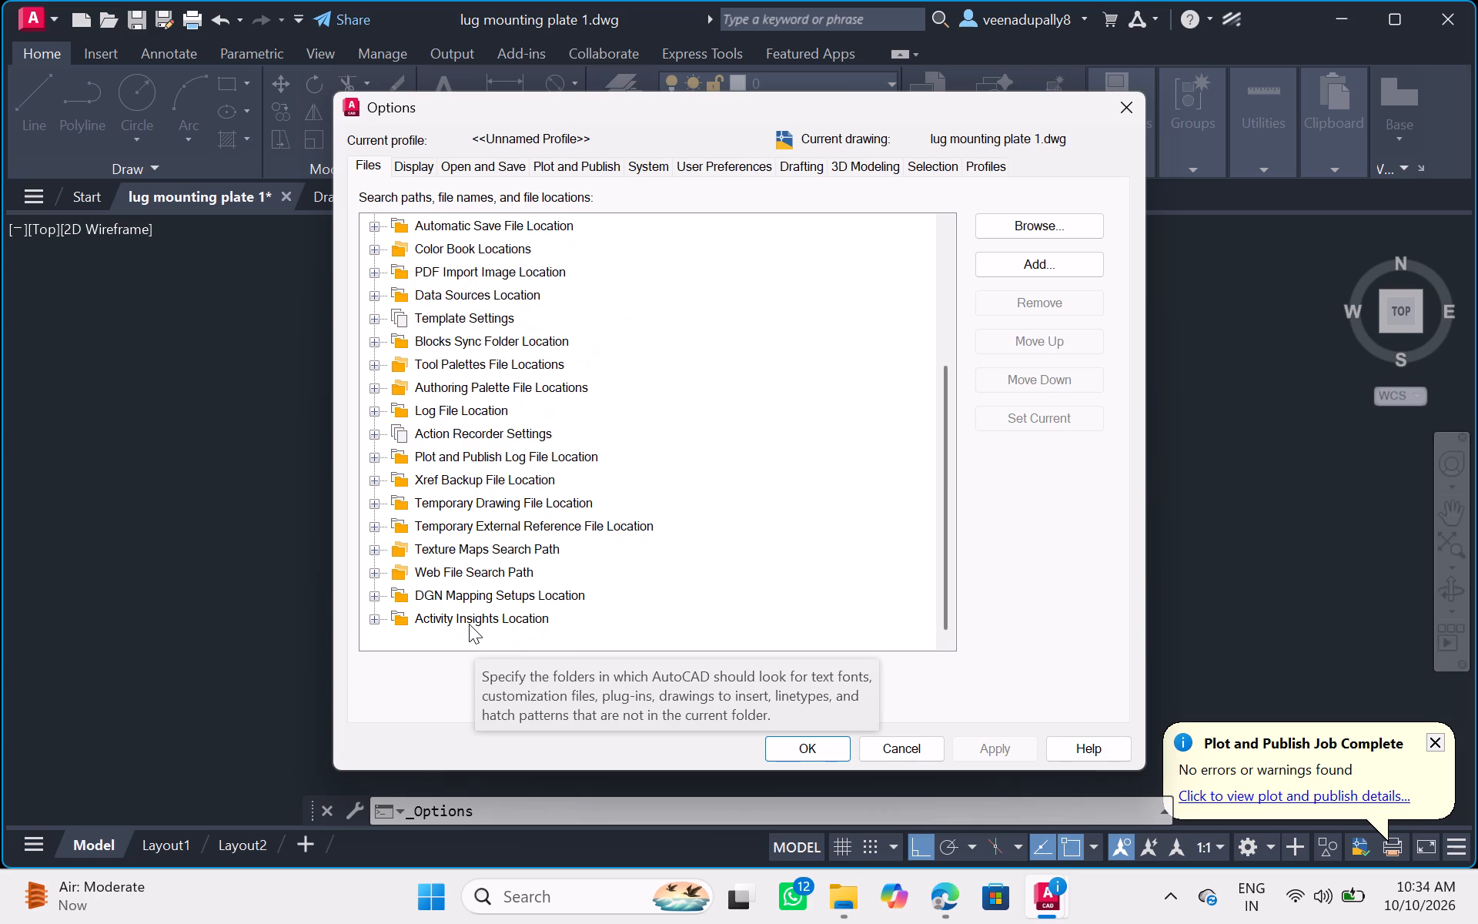
scroll(469, 624, up, 5)
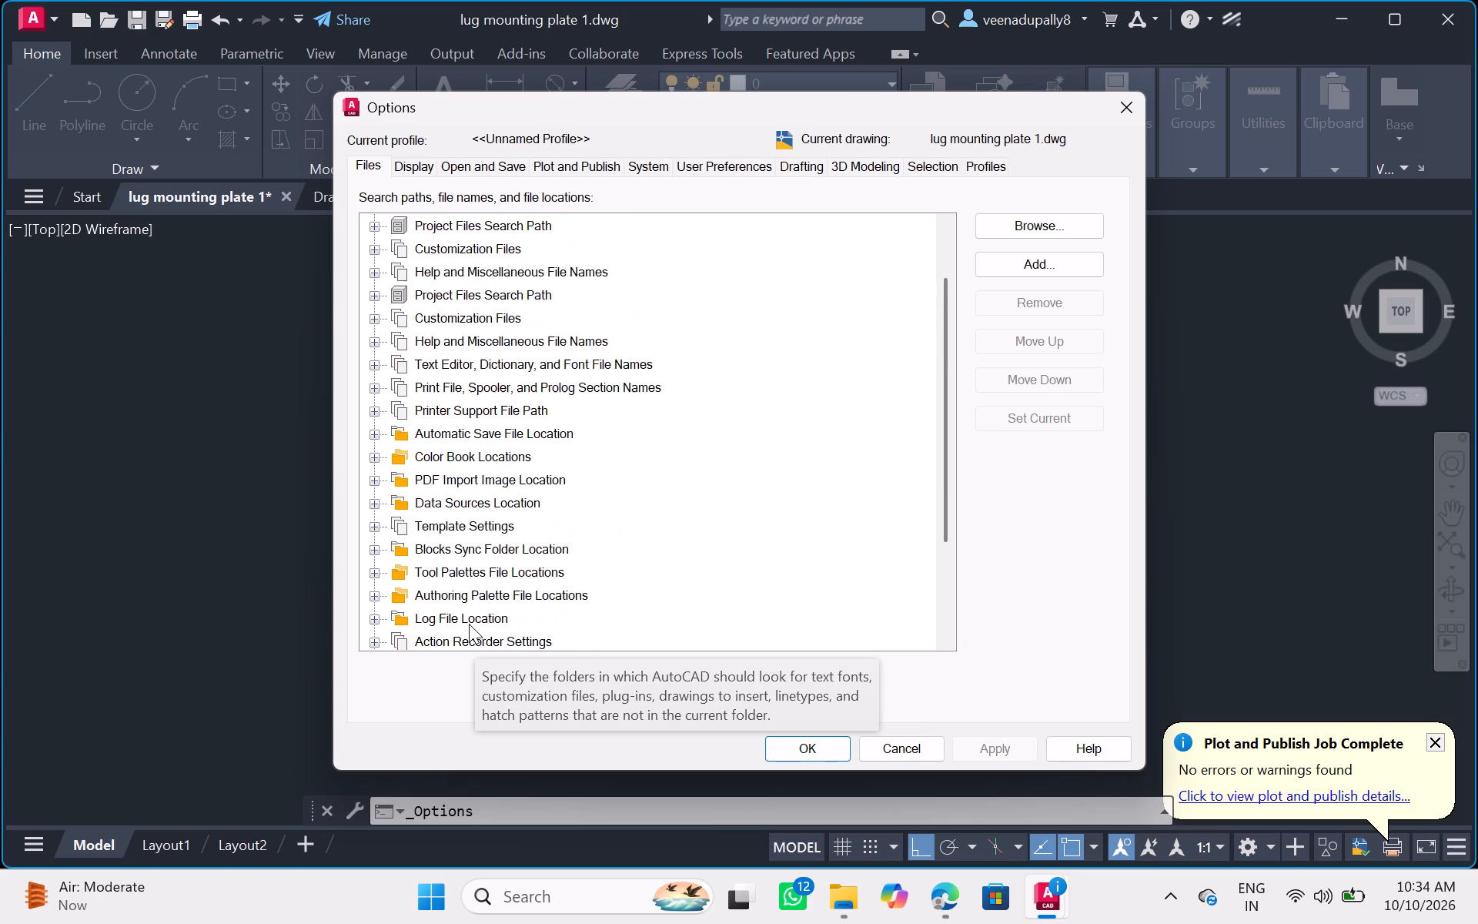
scroll(469, 624, up, 12)
scroll(469, 624, down, 4)
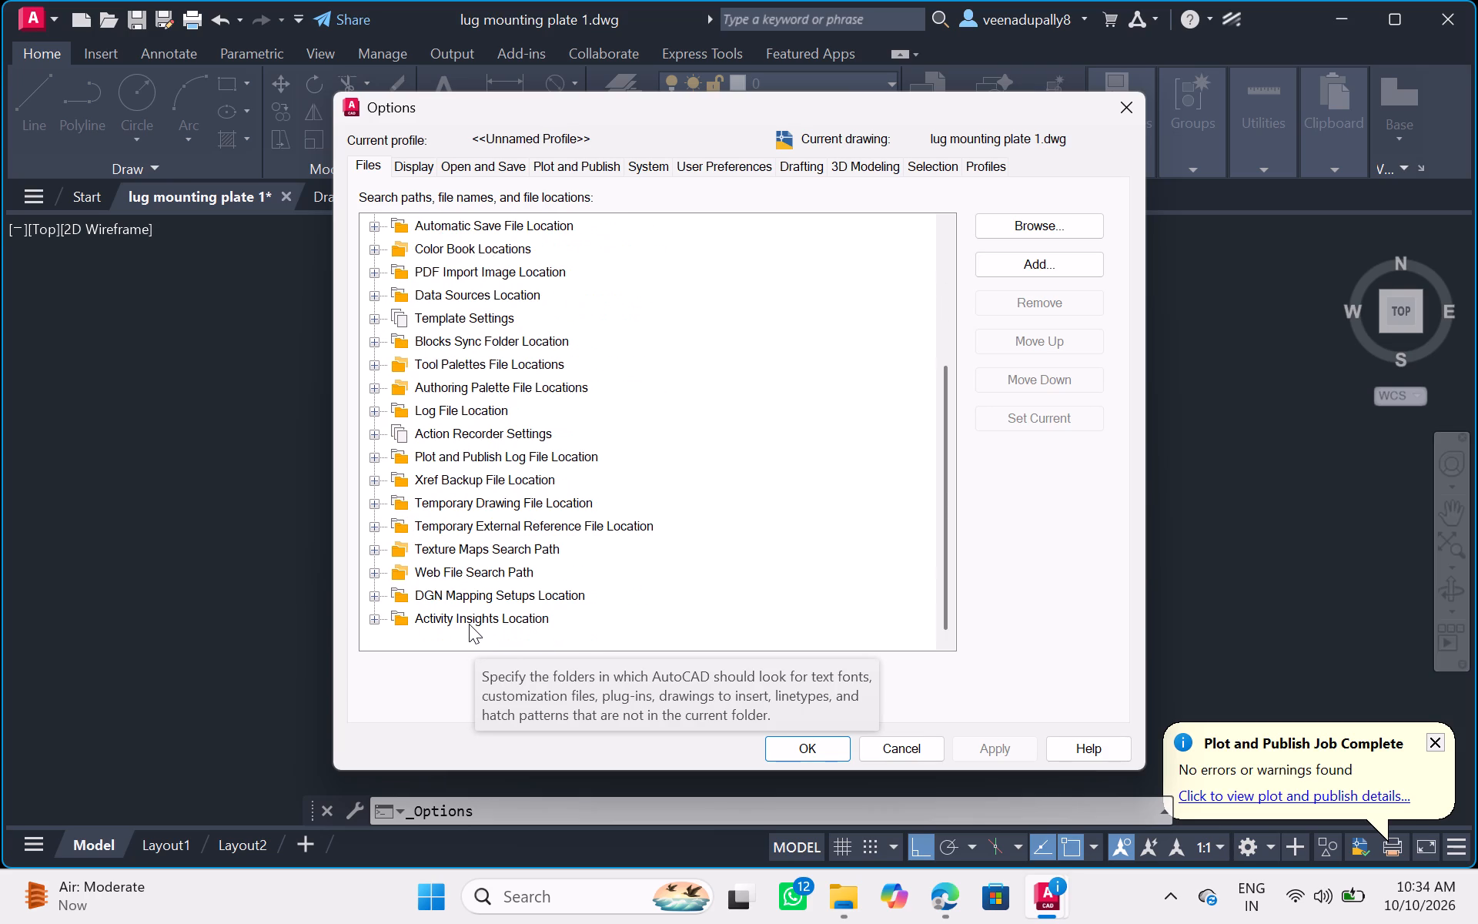
scroll(469, 624, down, 18)
scroll(442, 618, down, 14)
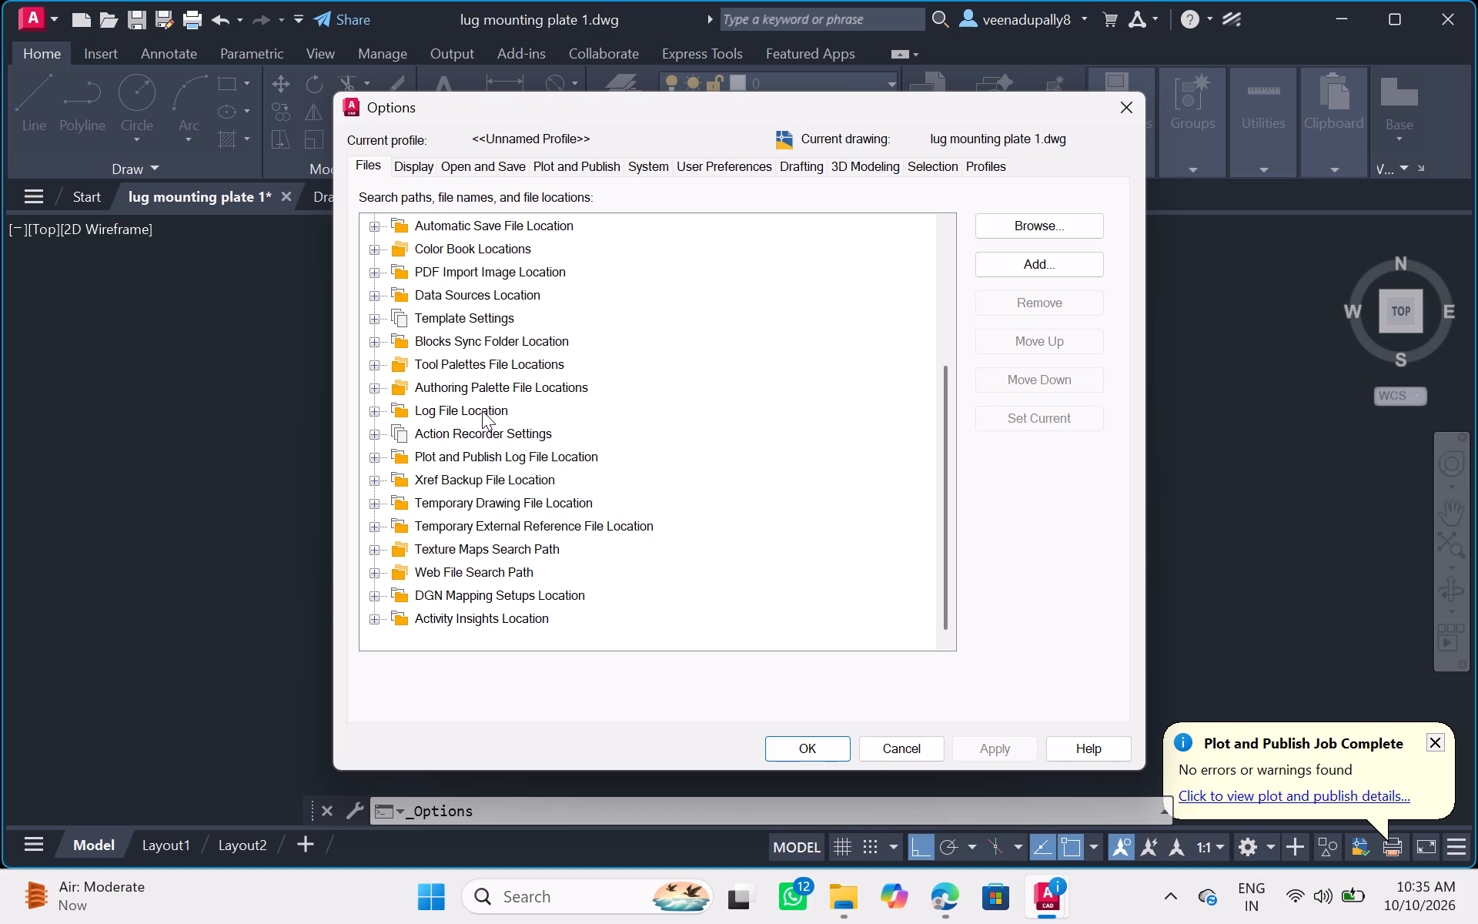
Expand the Log File Location entry, open its path for browsing and go through This PC to Local Disk (C:).
double_click(482, 410)
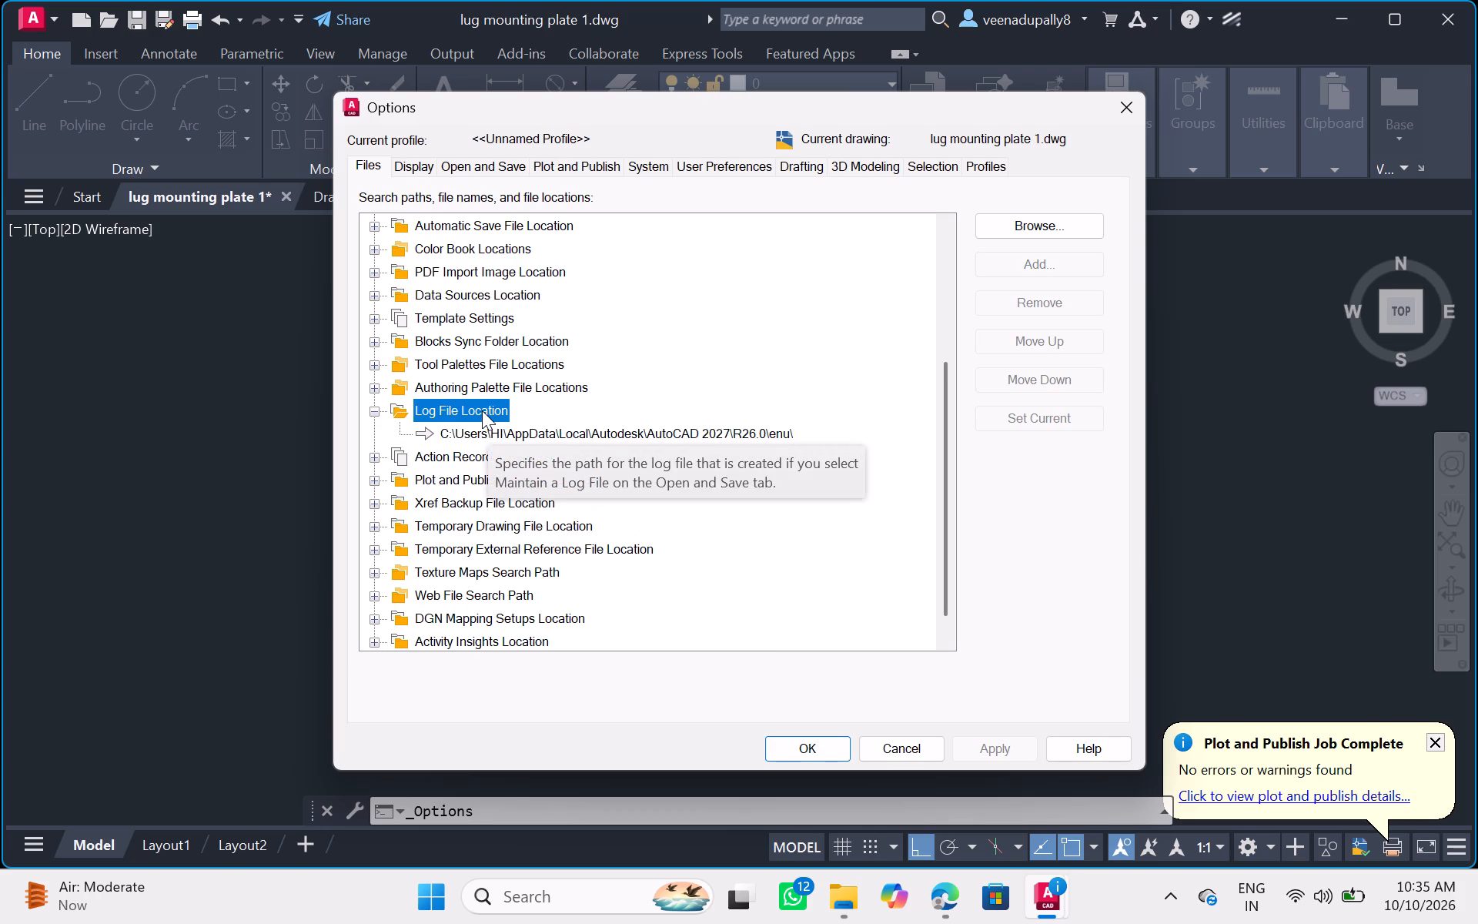
double_click(495, 433)
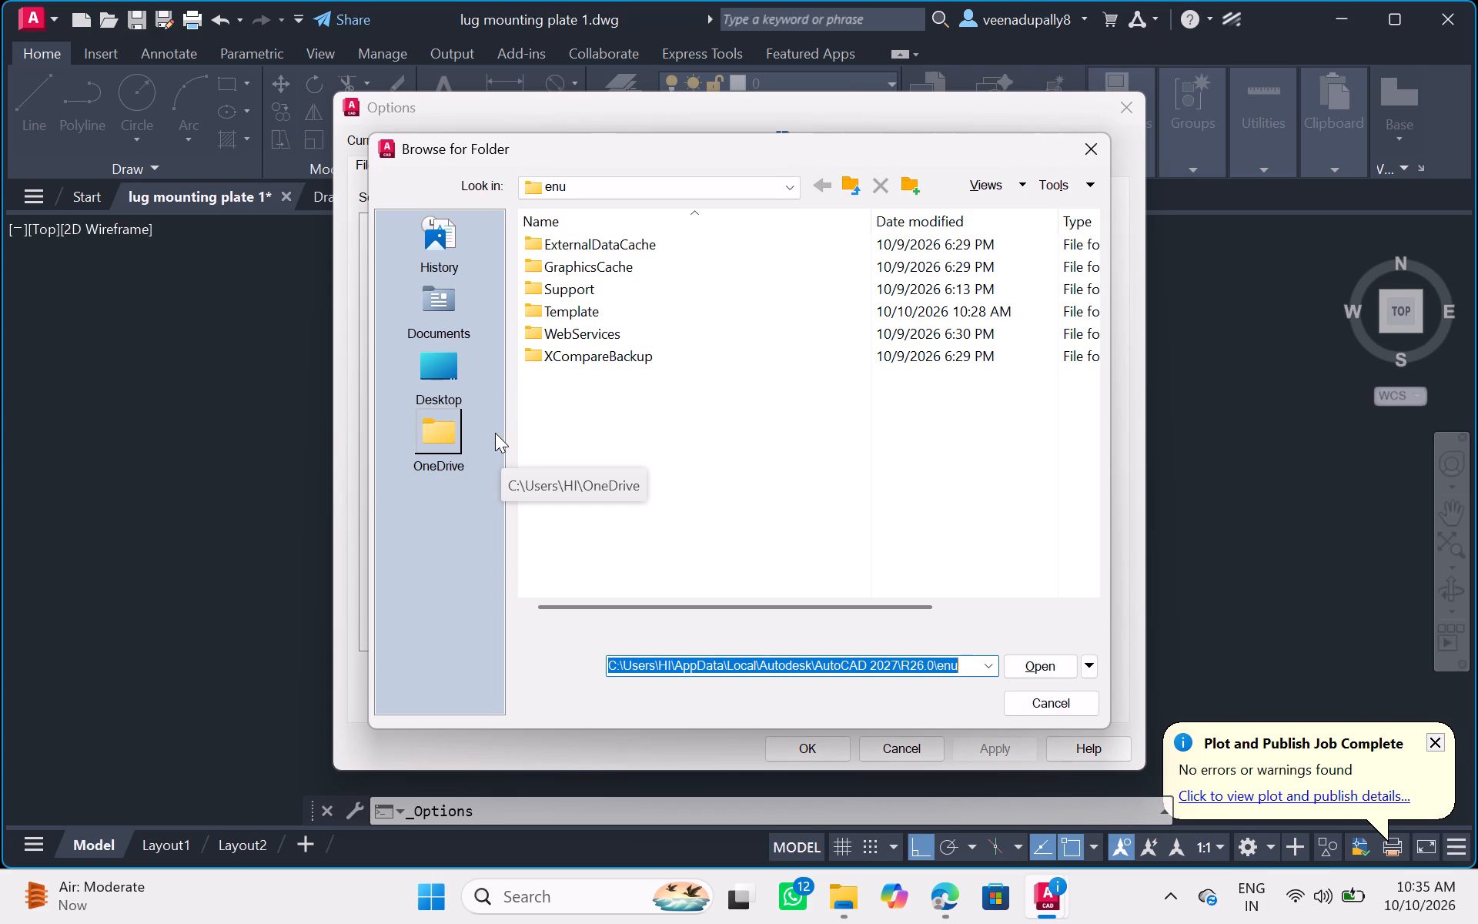
click(445, 387)
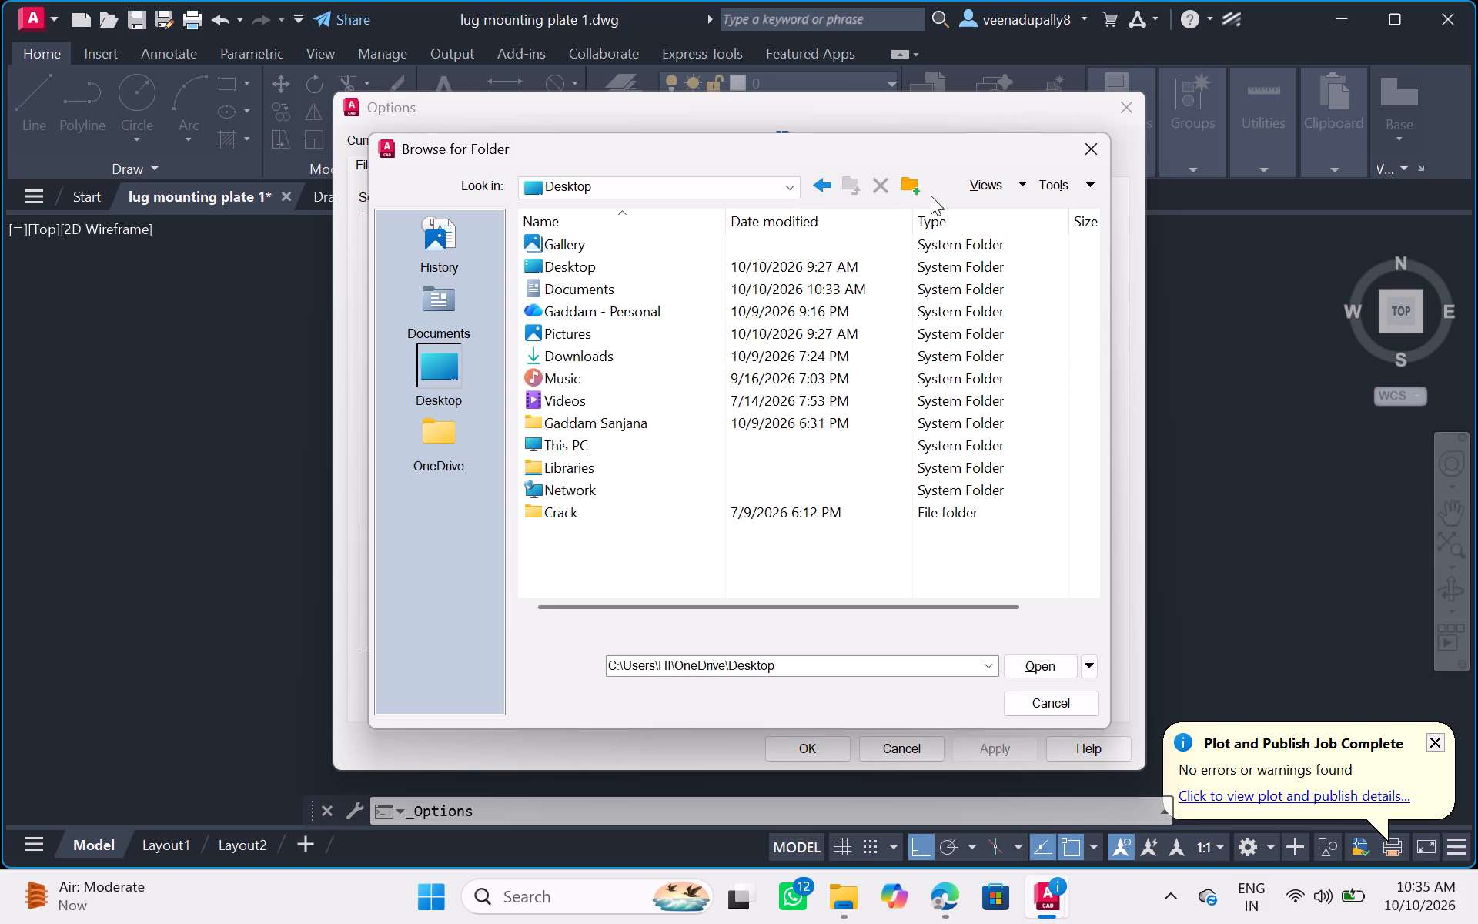
scroll(910, 391, down, 7)
scroll(903, 394, up, 2)
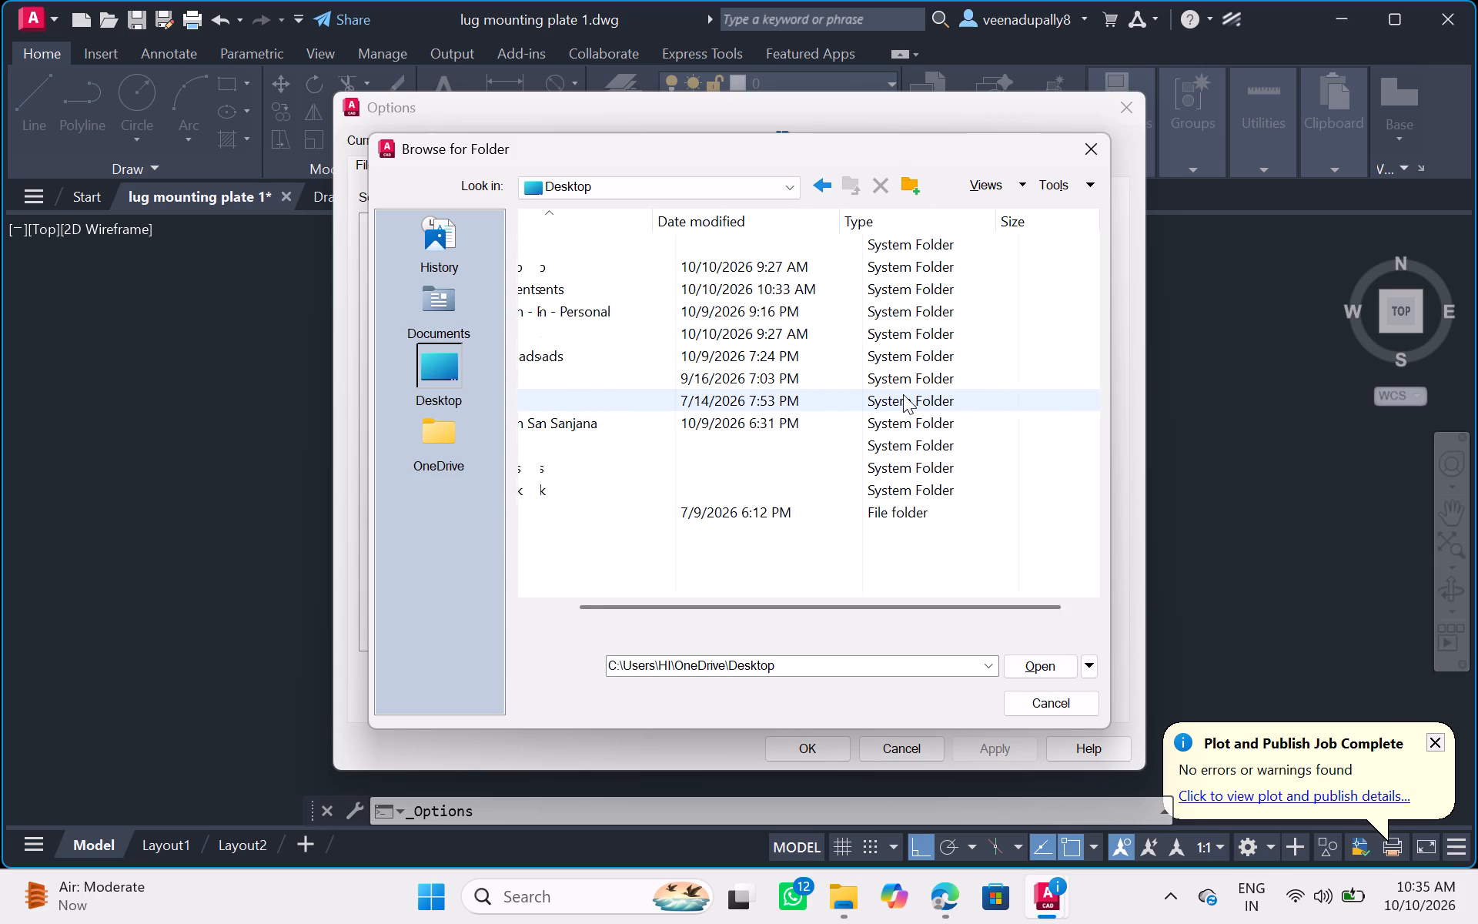
scroll(903, 394, up, 5)
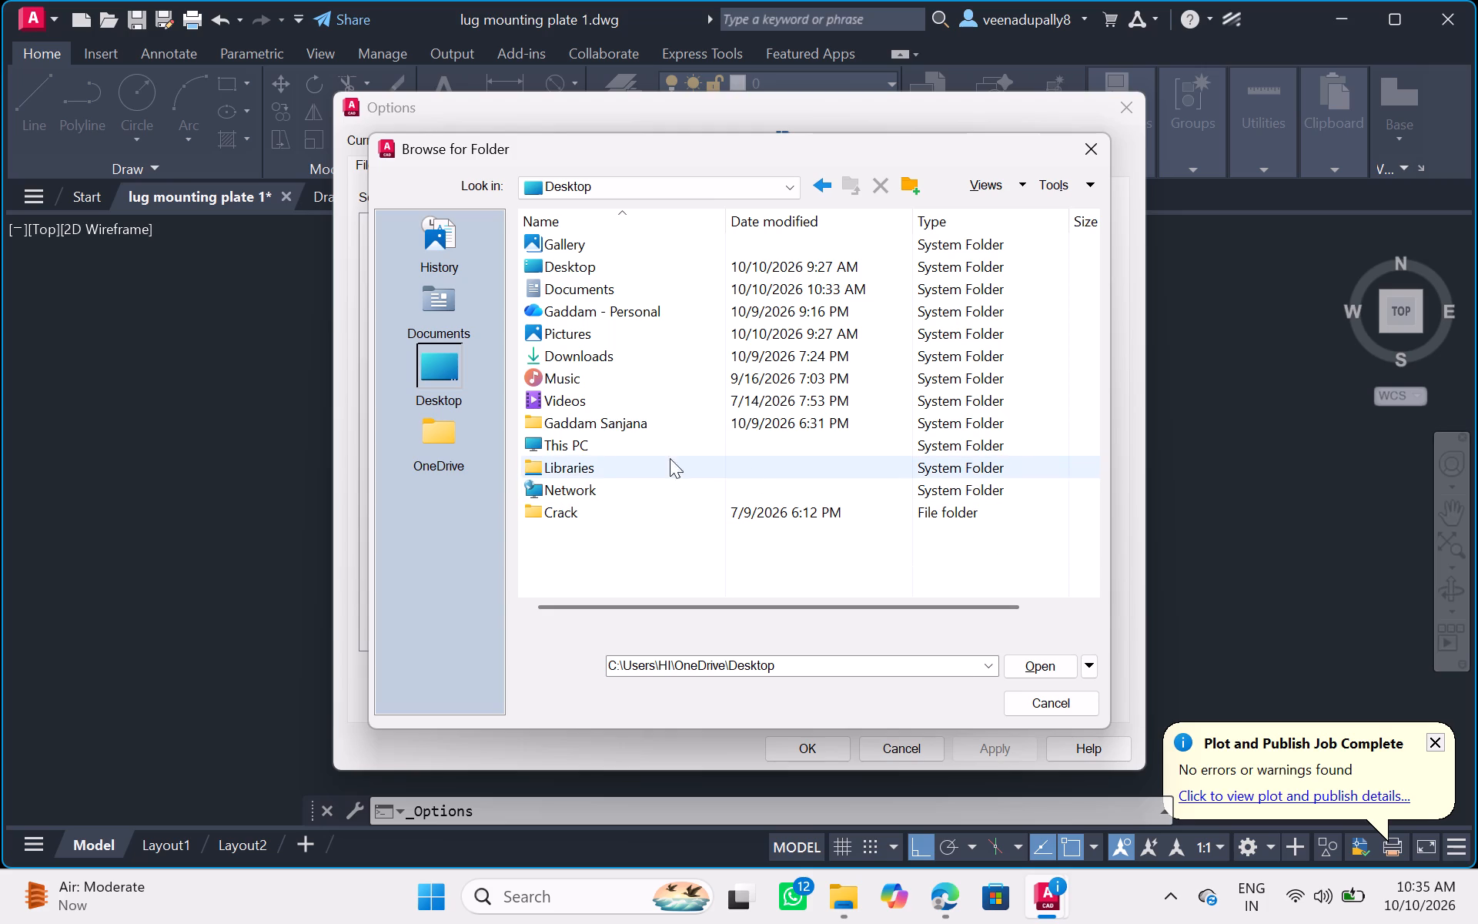
click(612, 447)
click(612, 447)
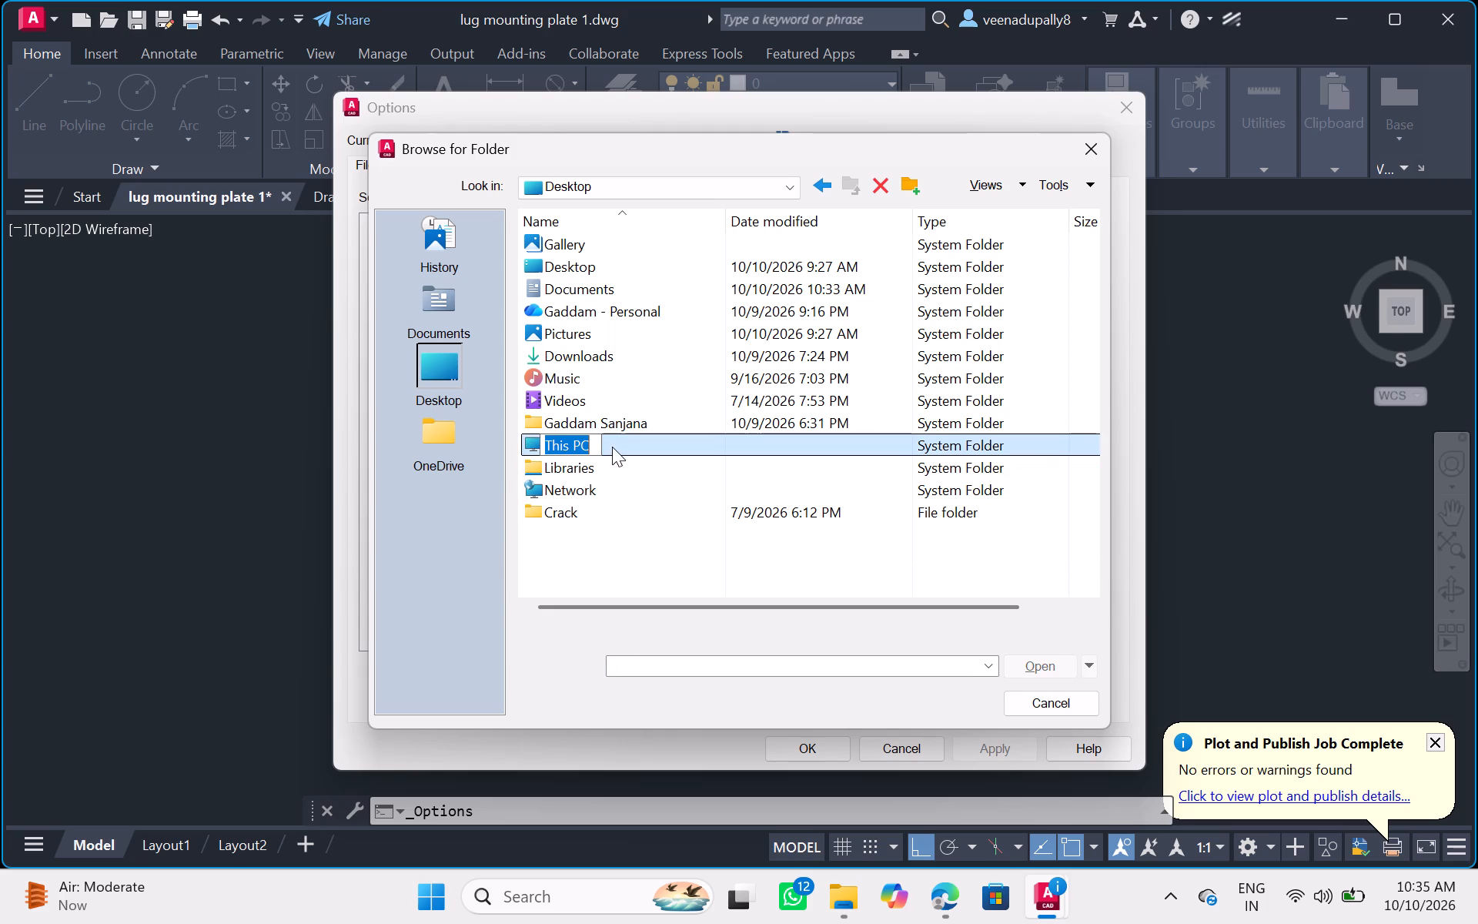
double_click(612, 447)
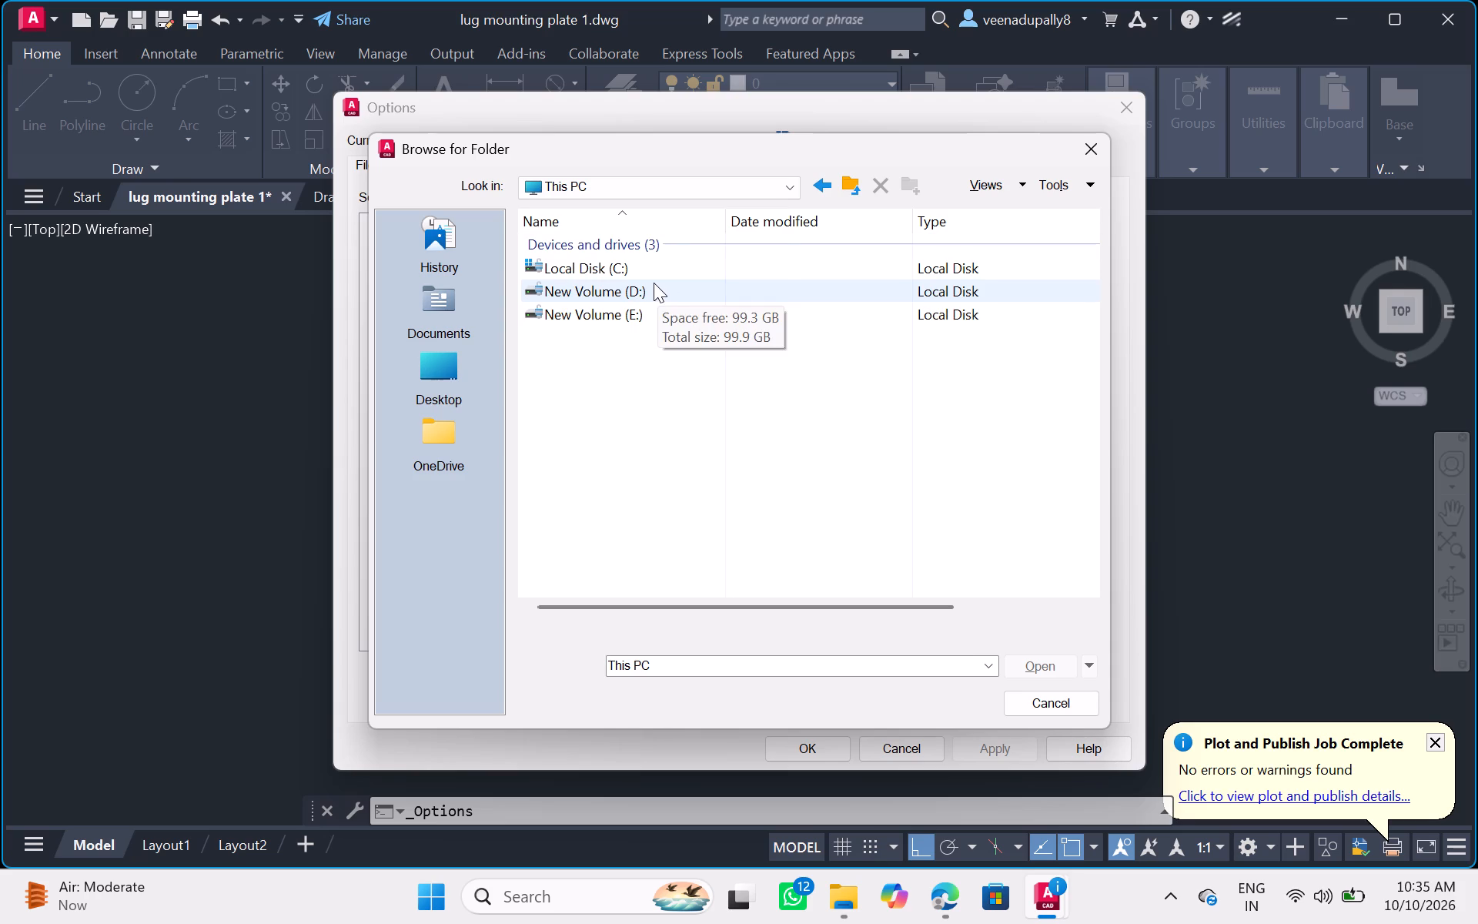
click(637, 263)
double_click(637, 263)
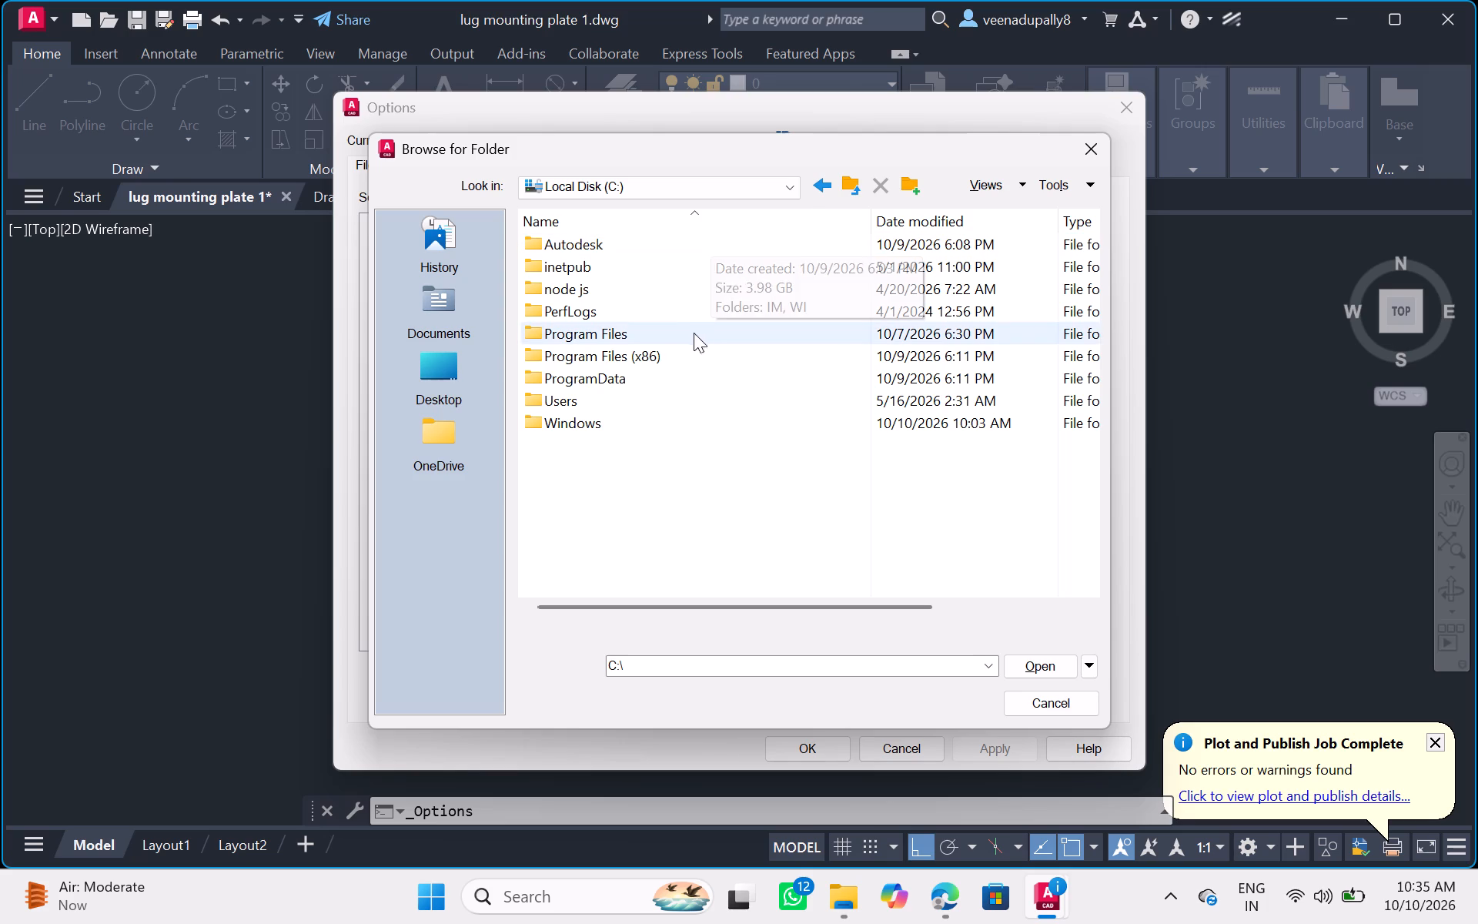
Browse on into the Users folder and its HI subfolder, looking through the folders there.
double_click(608, 404)
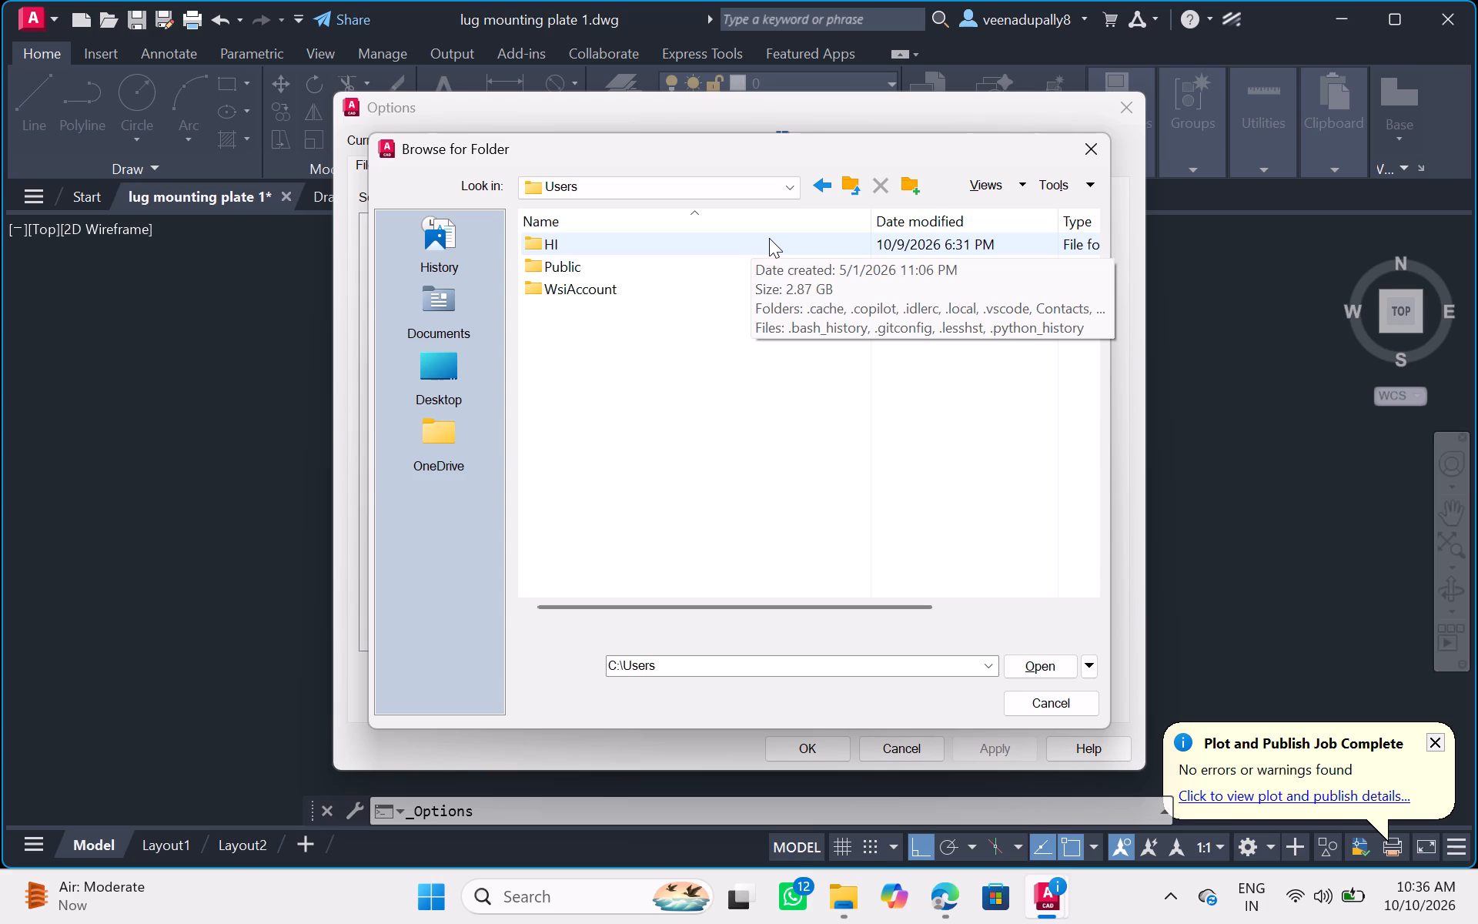
scroll(610, 309, down, 2)
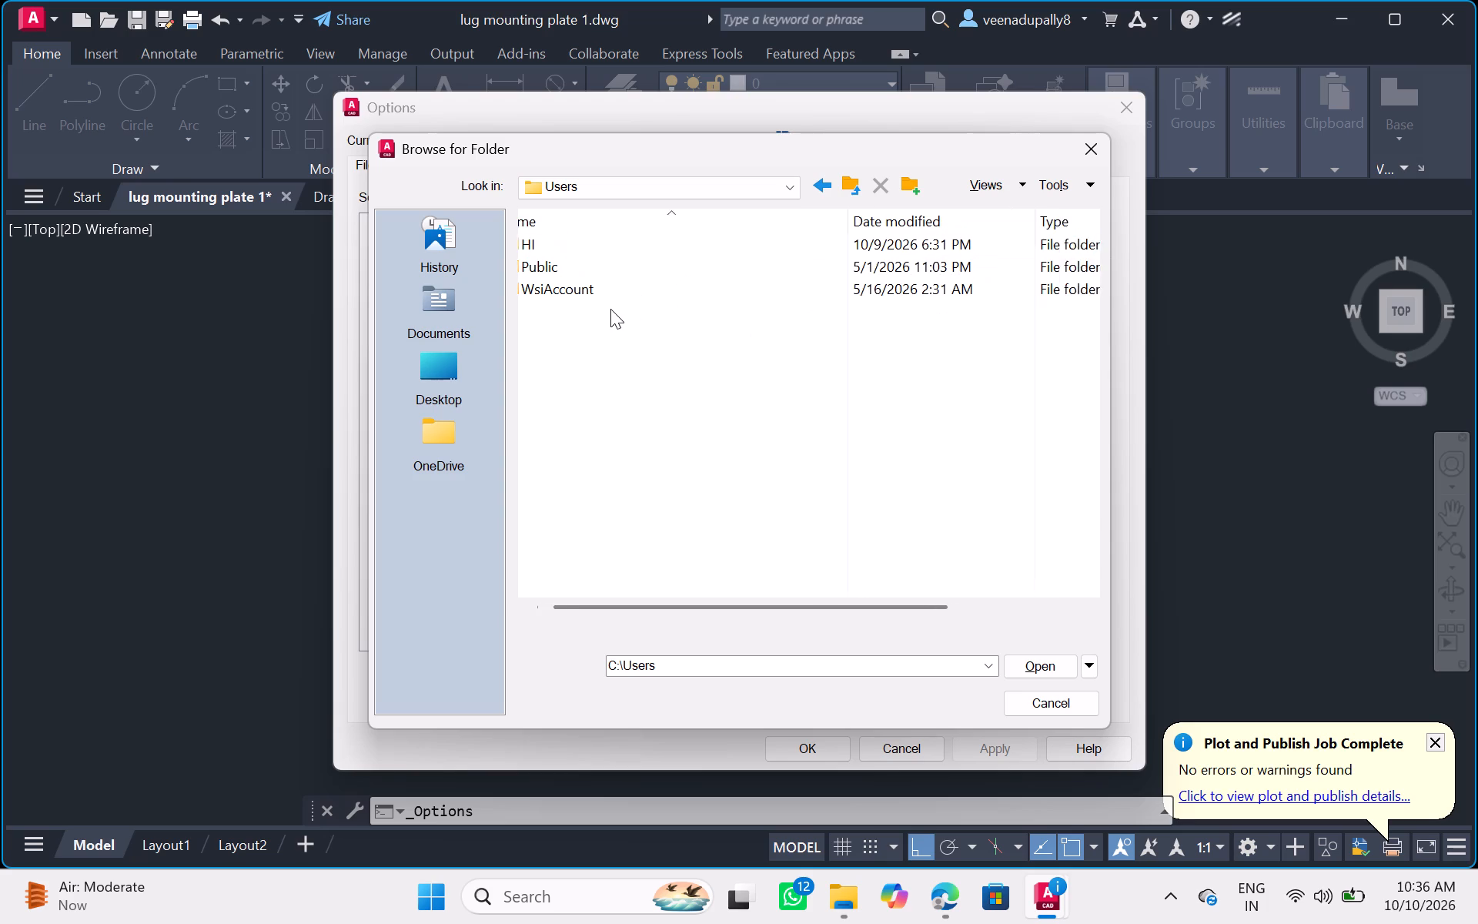
scroll(610, 309, down, 7)
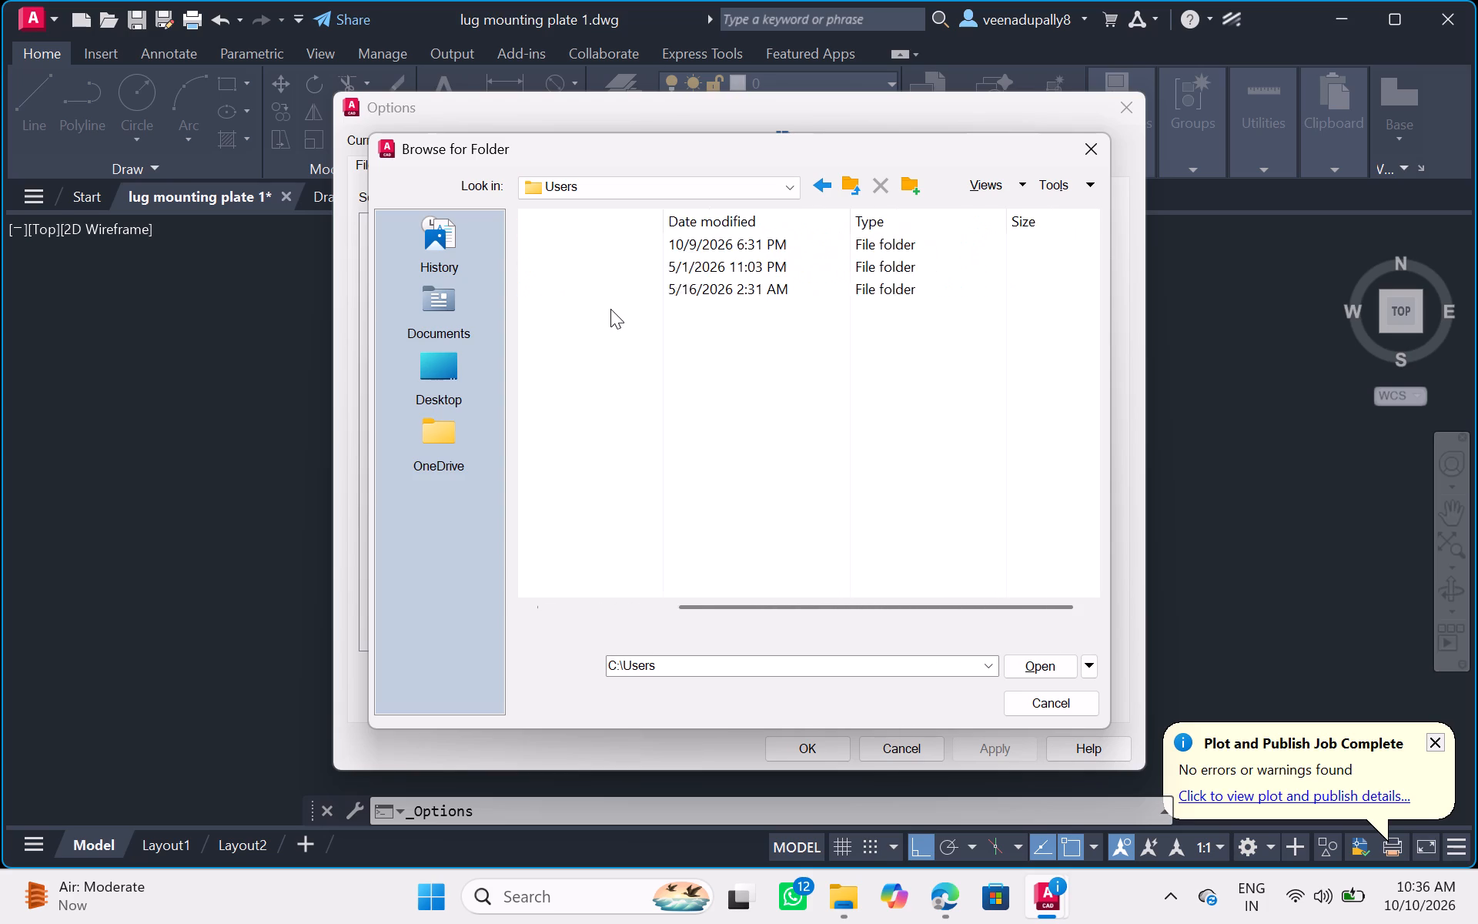
scroll(610, 309, down, 1)
scroll(610, 309, up, 16)
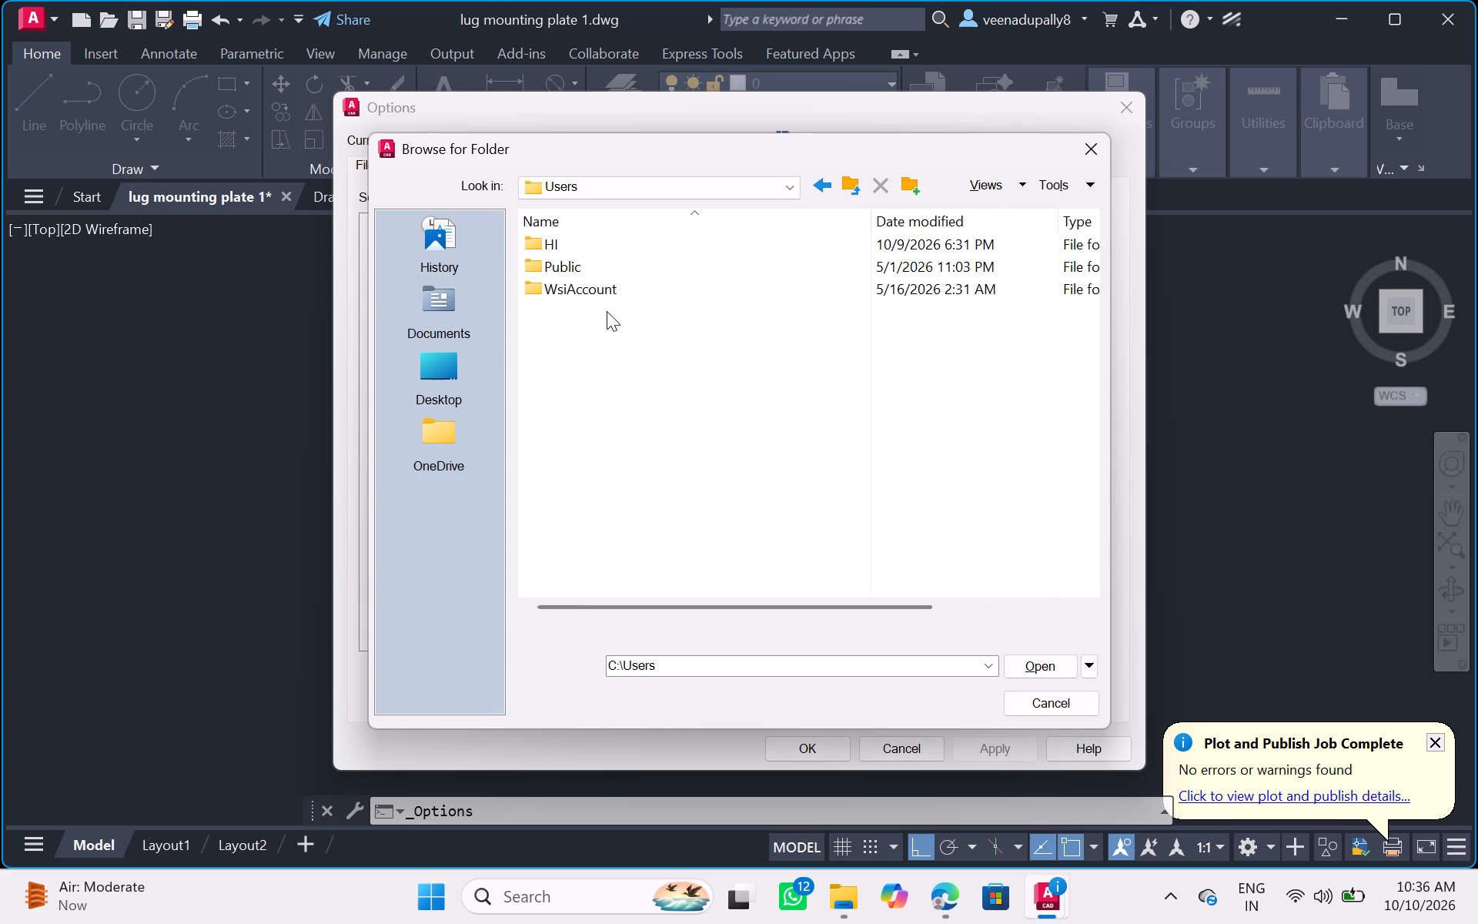
double_click(554, 240)
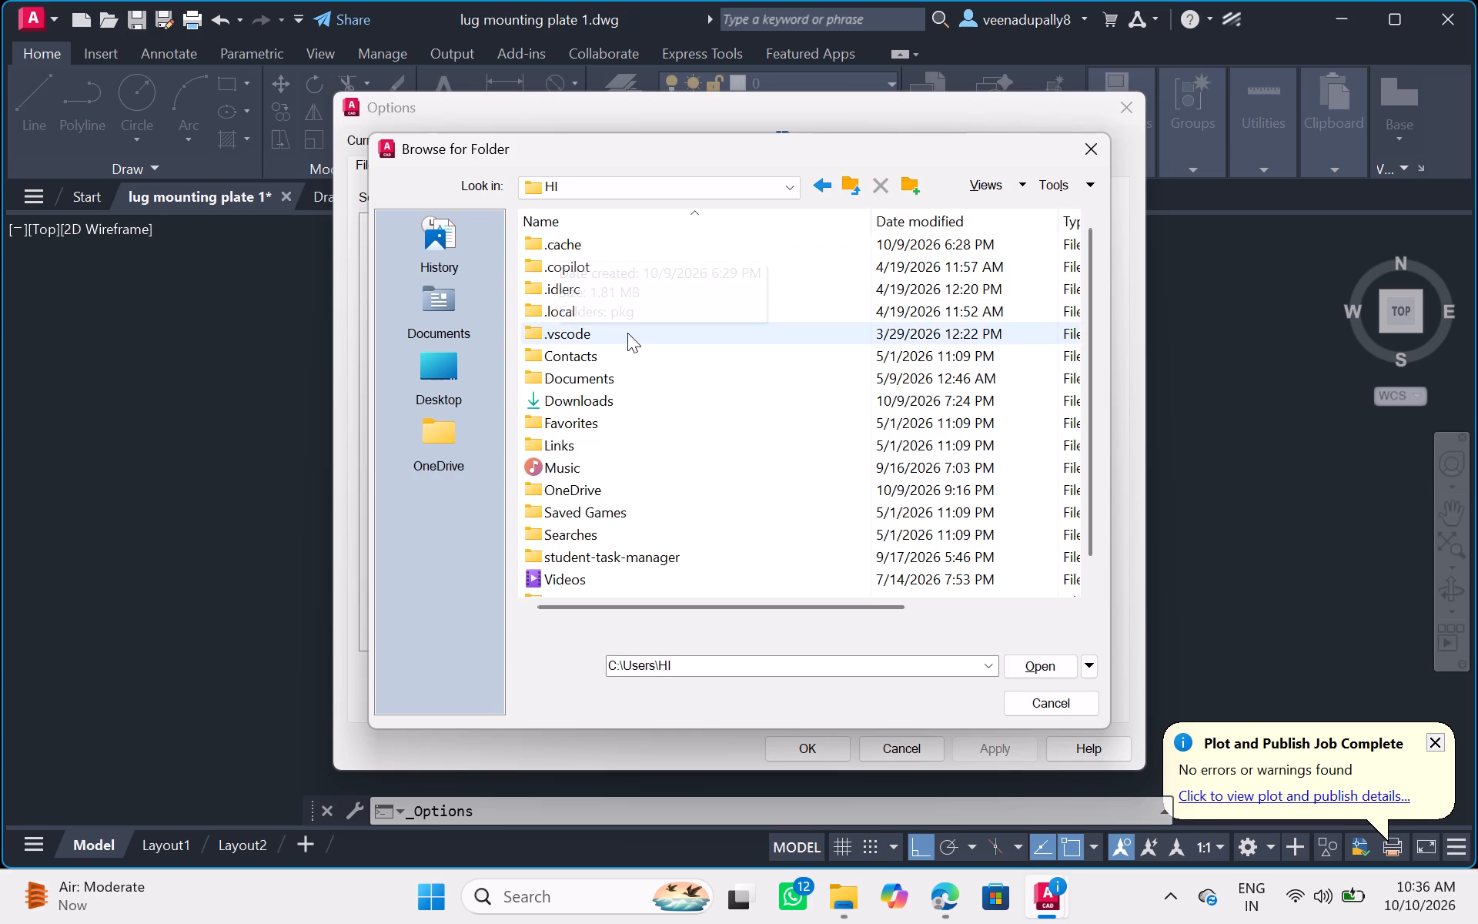
scroll(627, 342, down, 4)
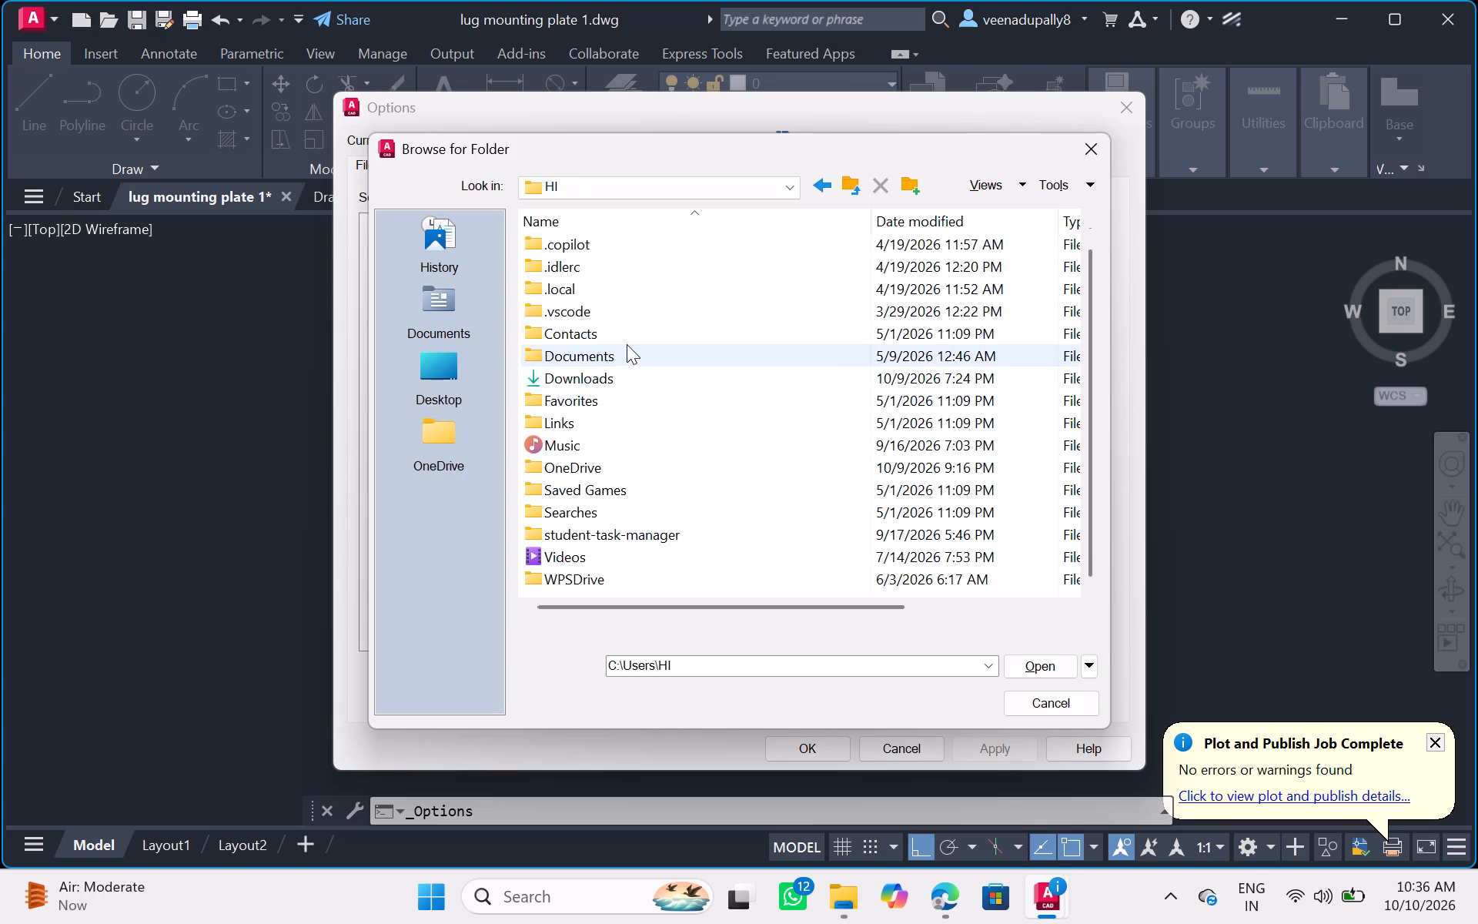
scroll(627, 344, down, 2)
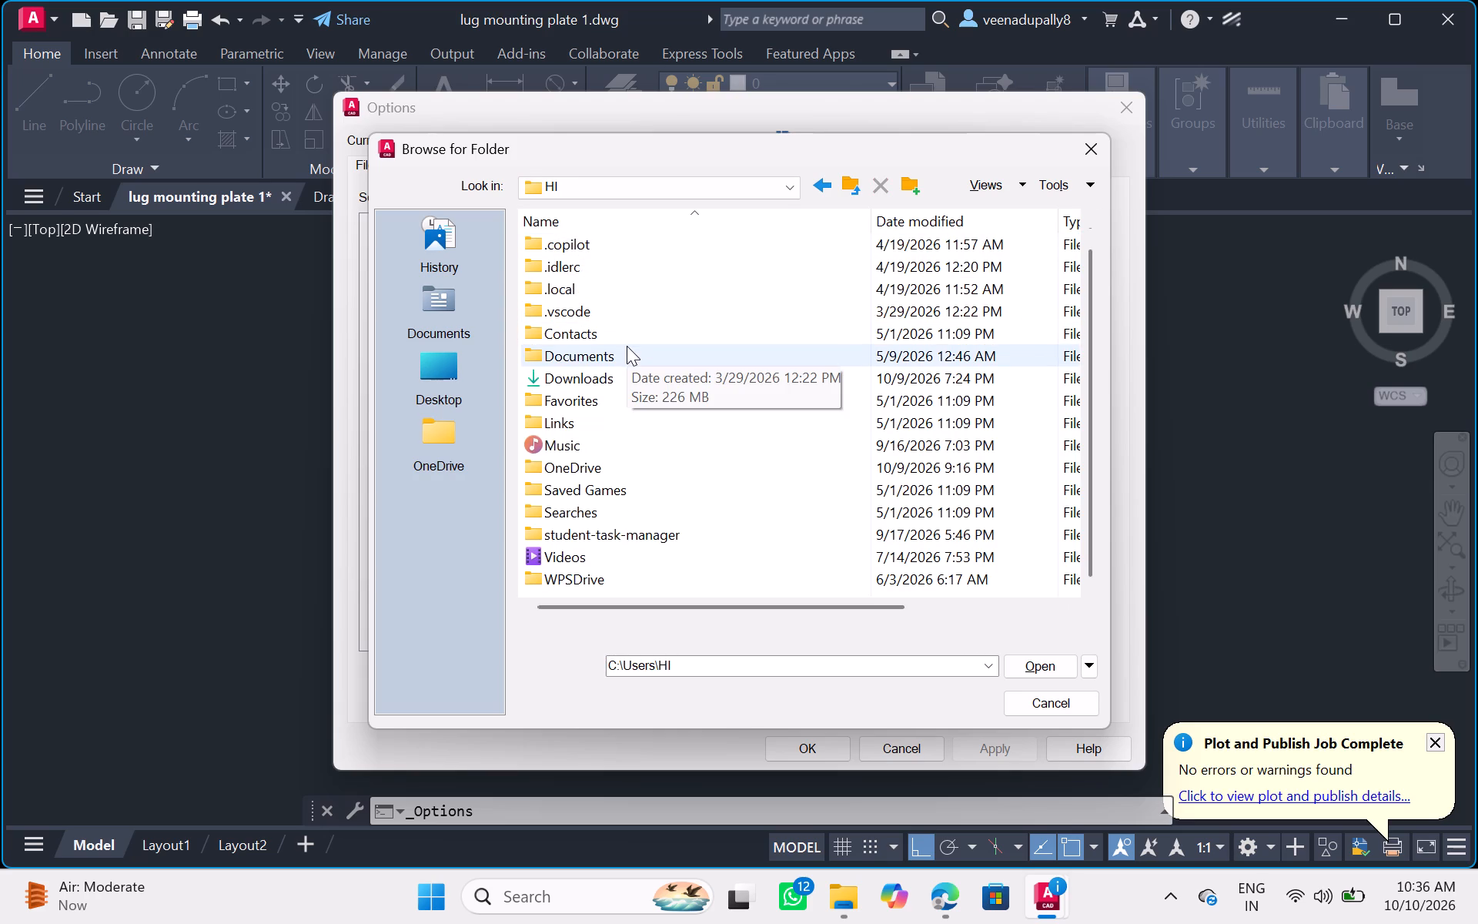
scroll(597, 291, up, 5)
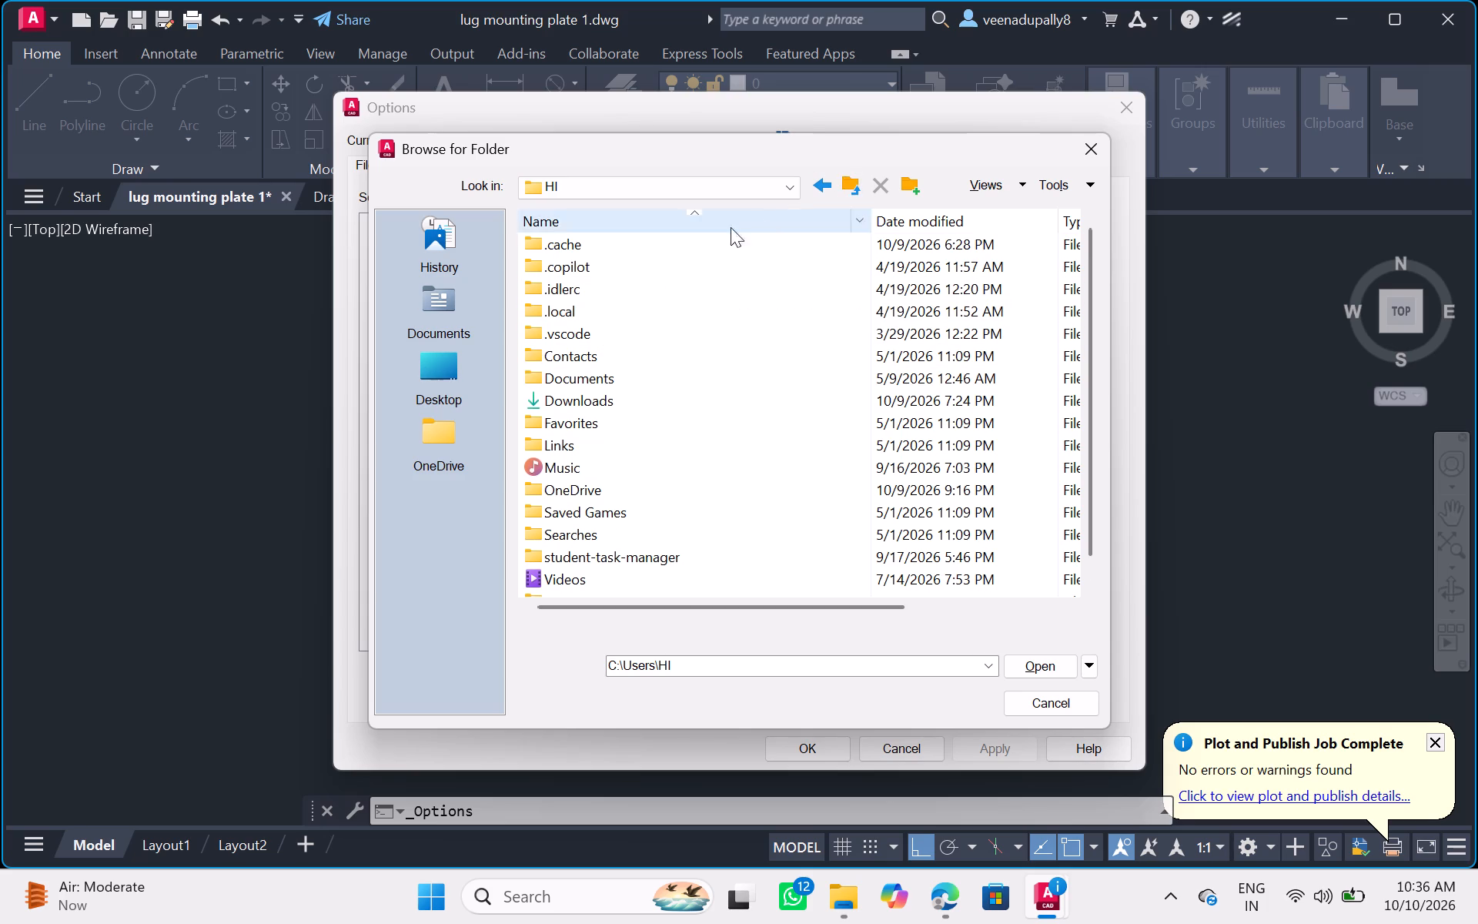
Create a new folder inside C:\Users\HI, set it as the log file location, and apply and close the Options.
double_click(911, 186)
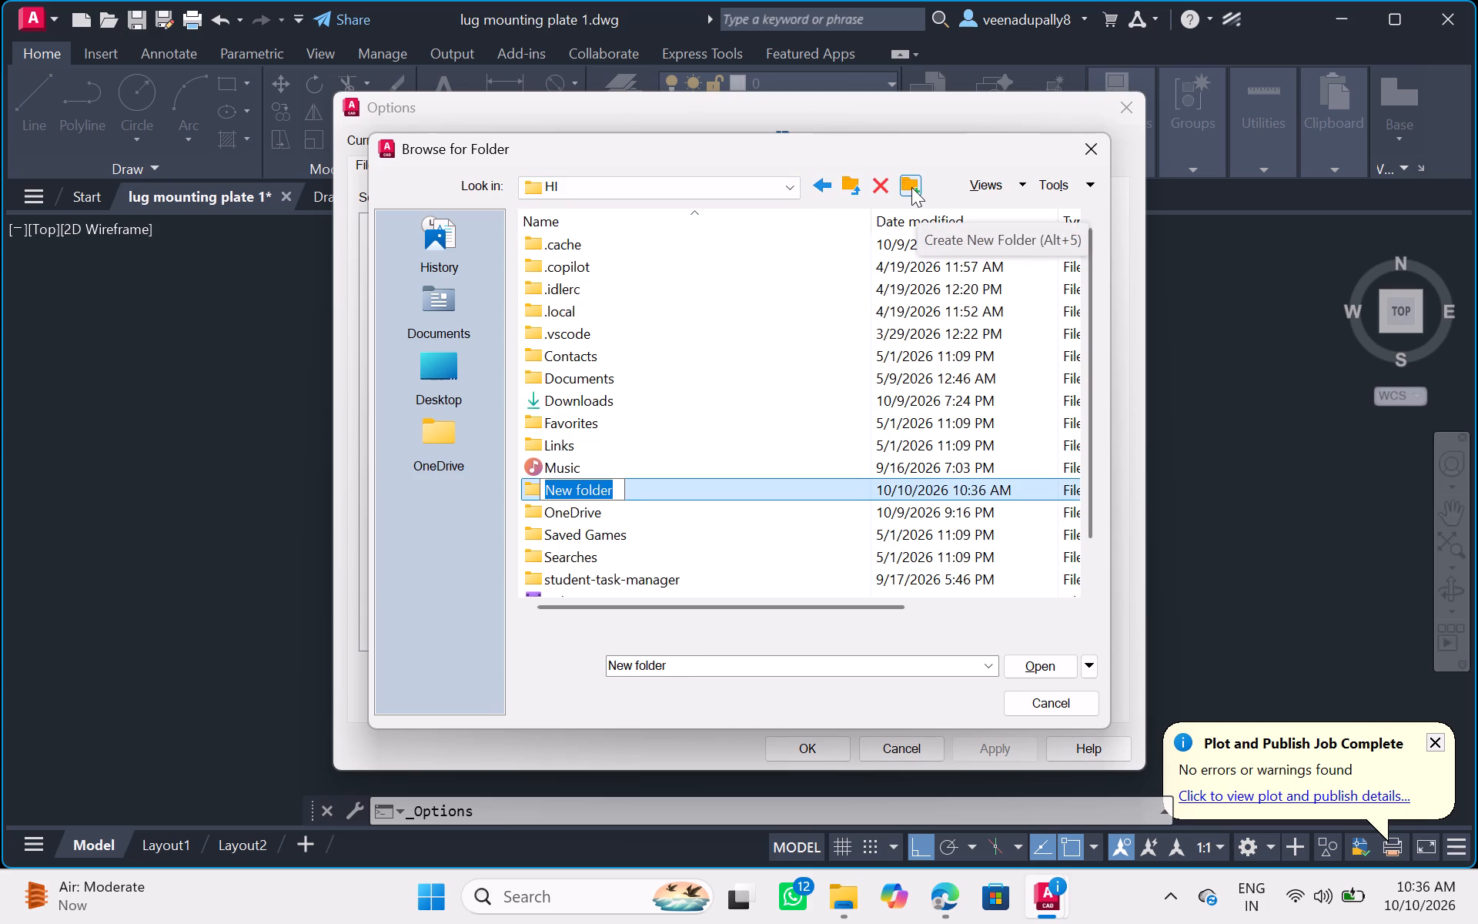
double_click(617, 490)
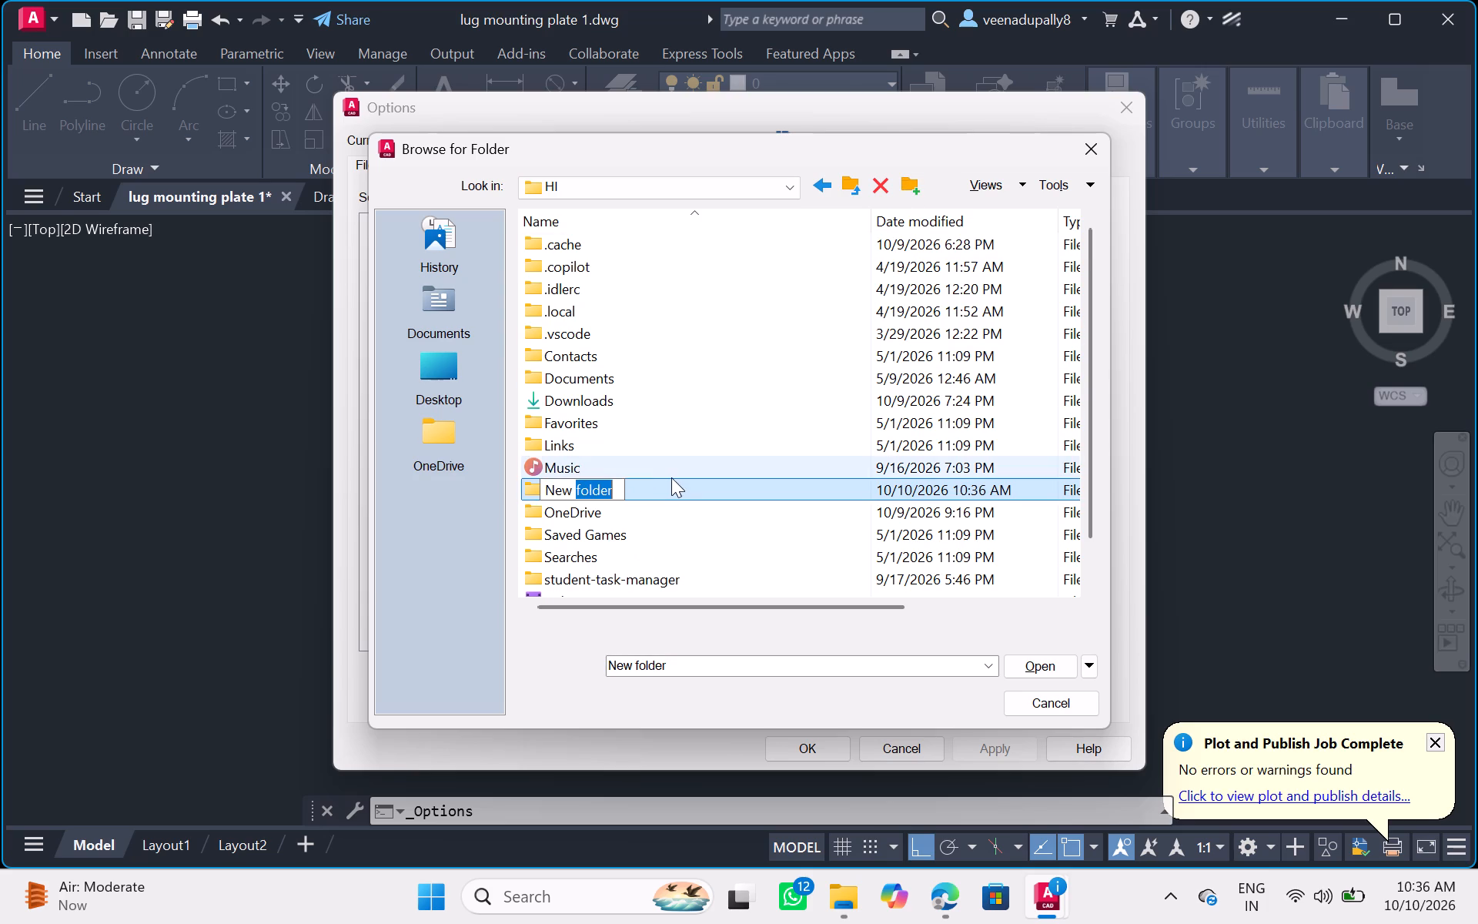
double_click(673, 479)
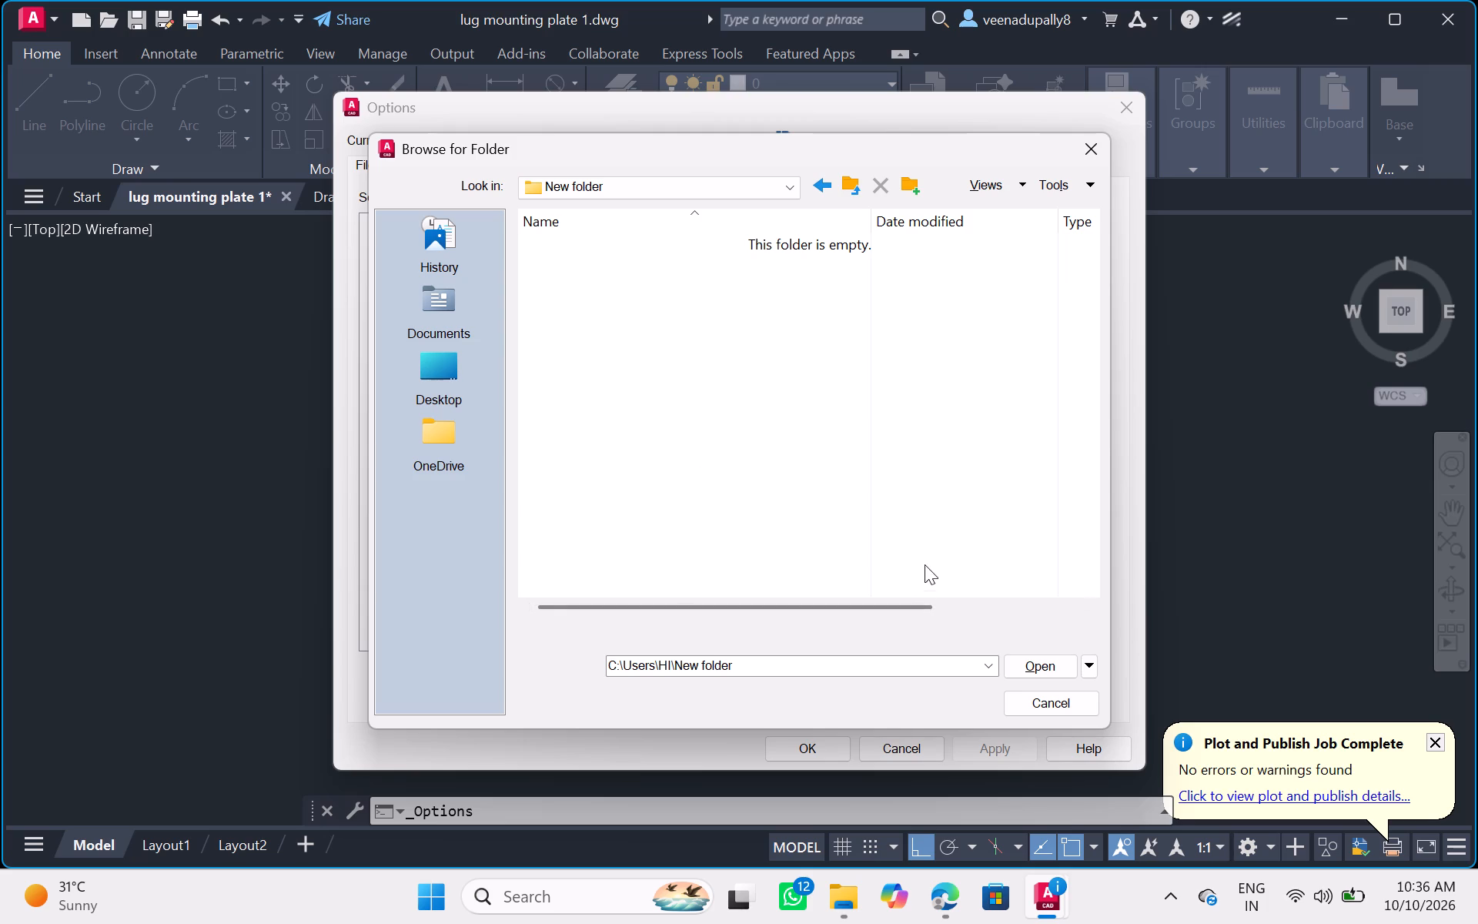
click(1055, 664)
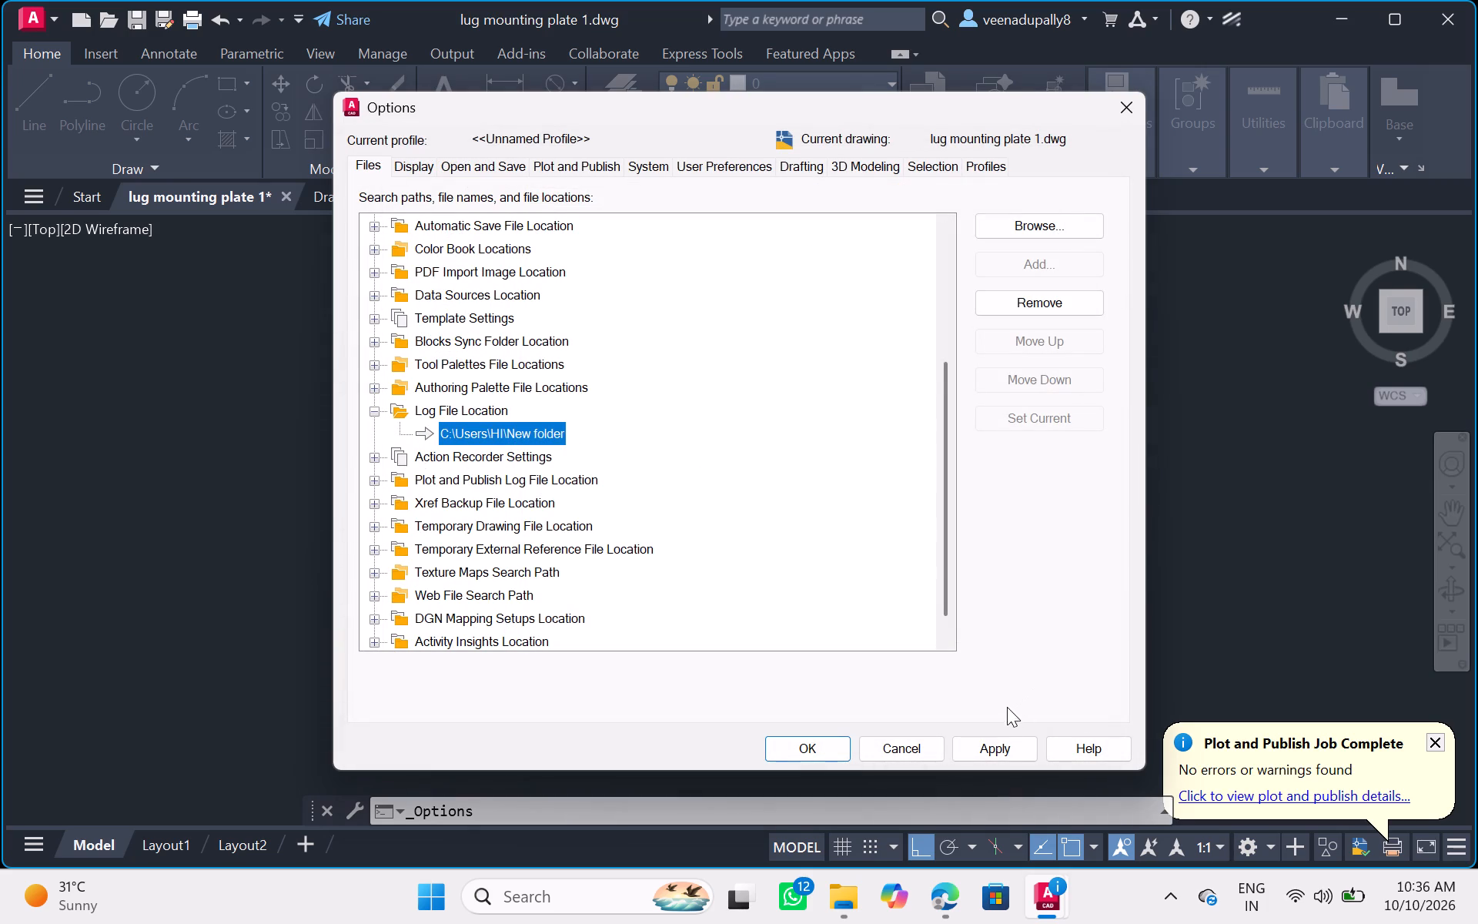
click(1006, 745)
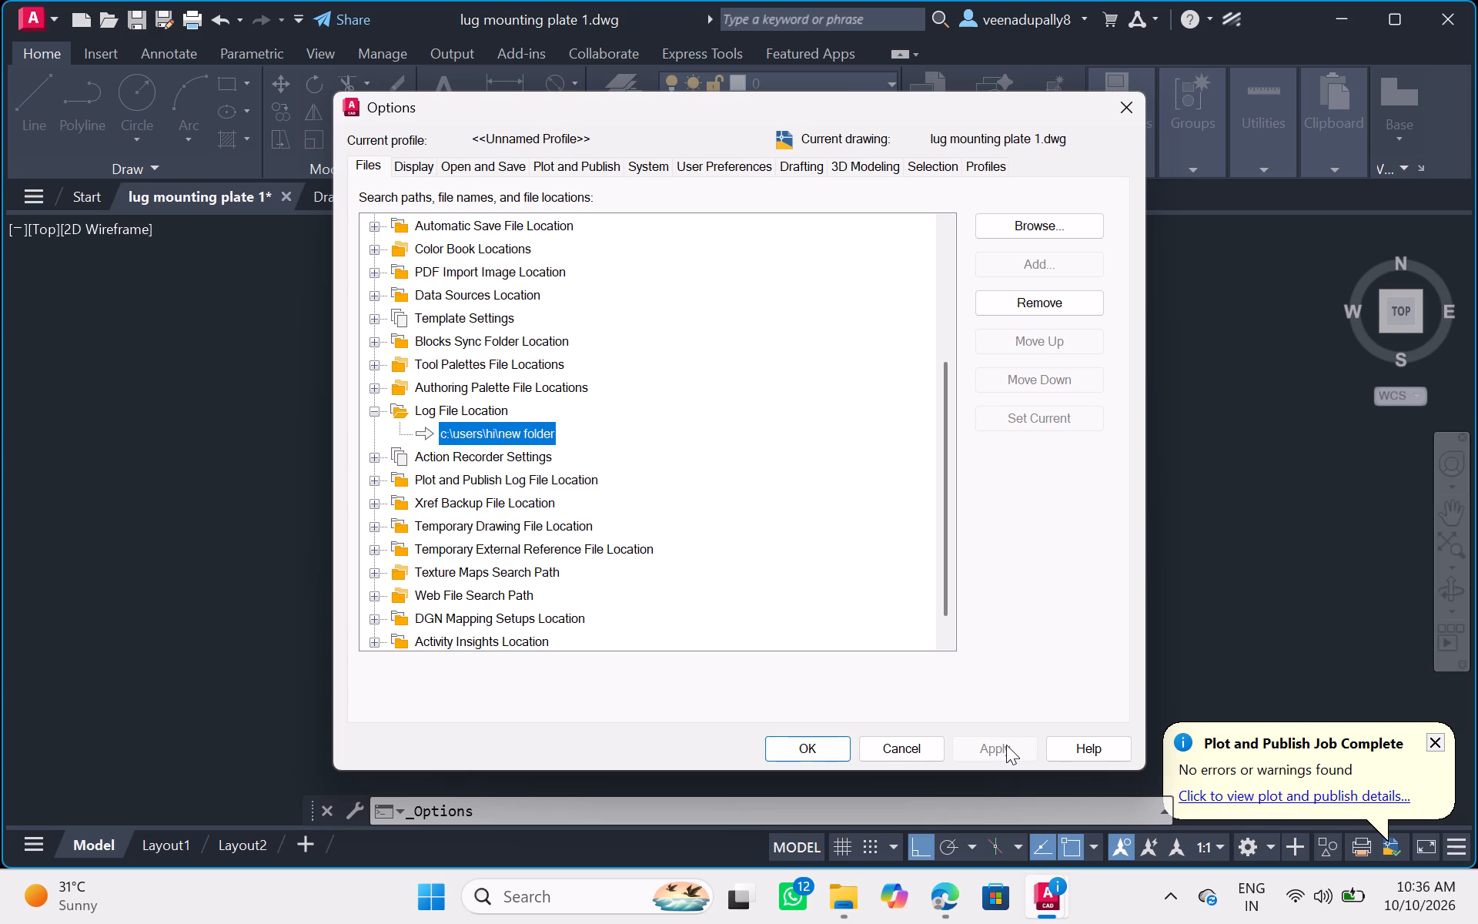
click(798, 744)
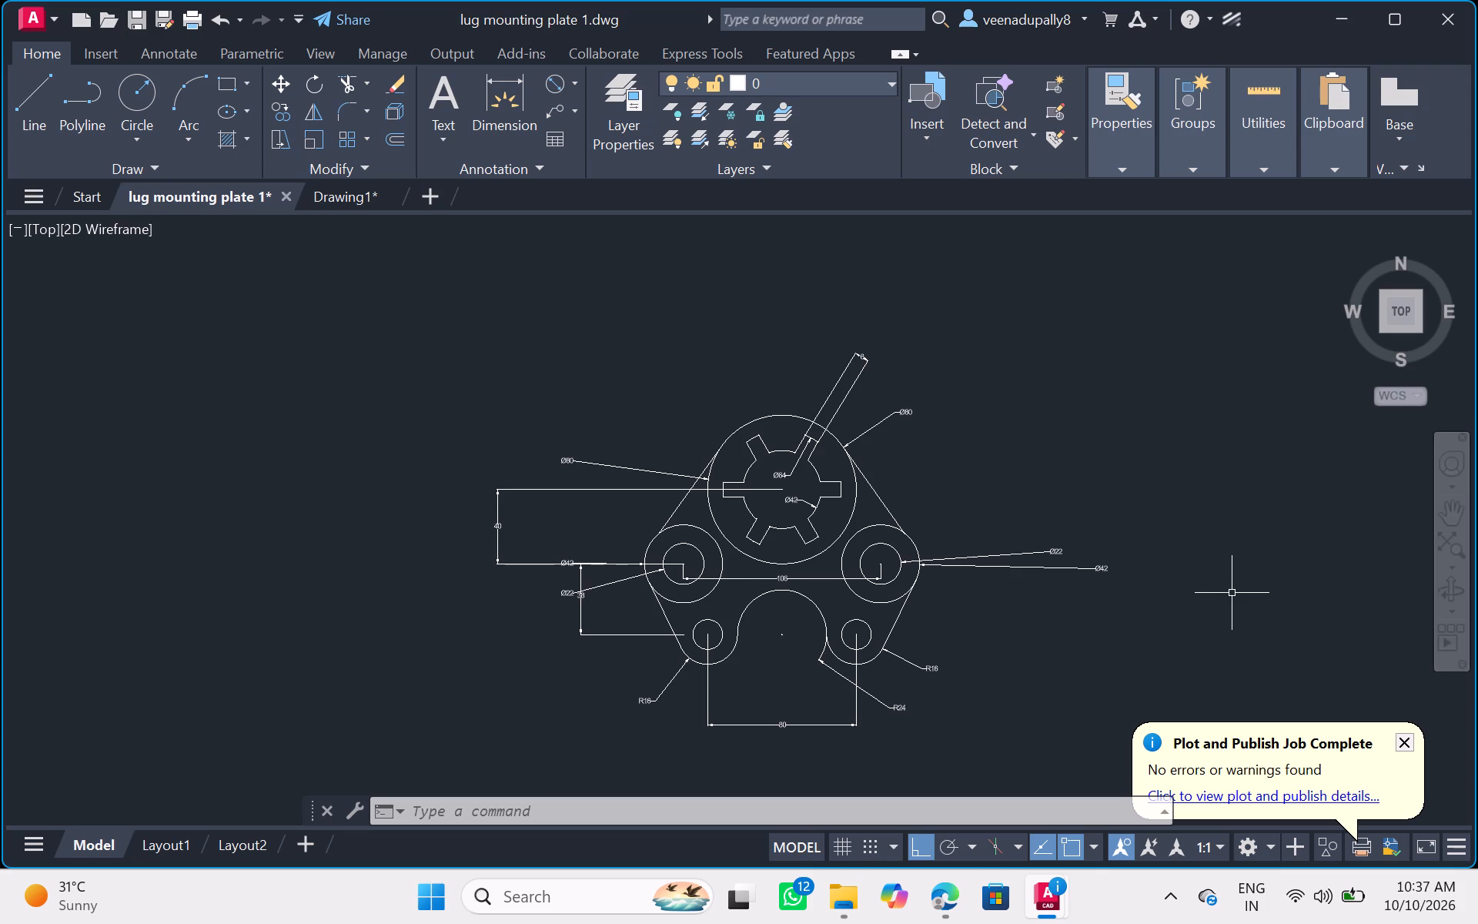
Turn on log file recording with the LOGFILEON command.
click(520, 808)
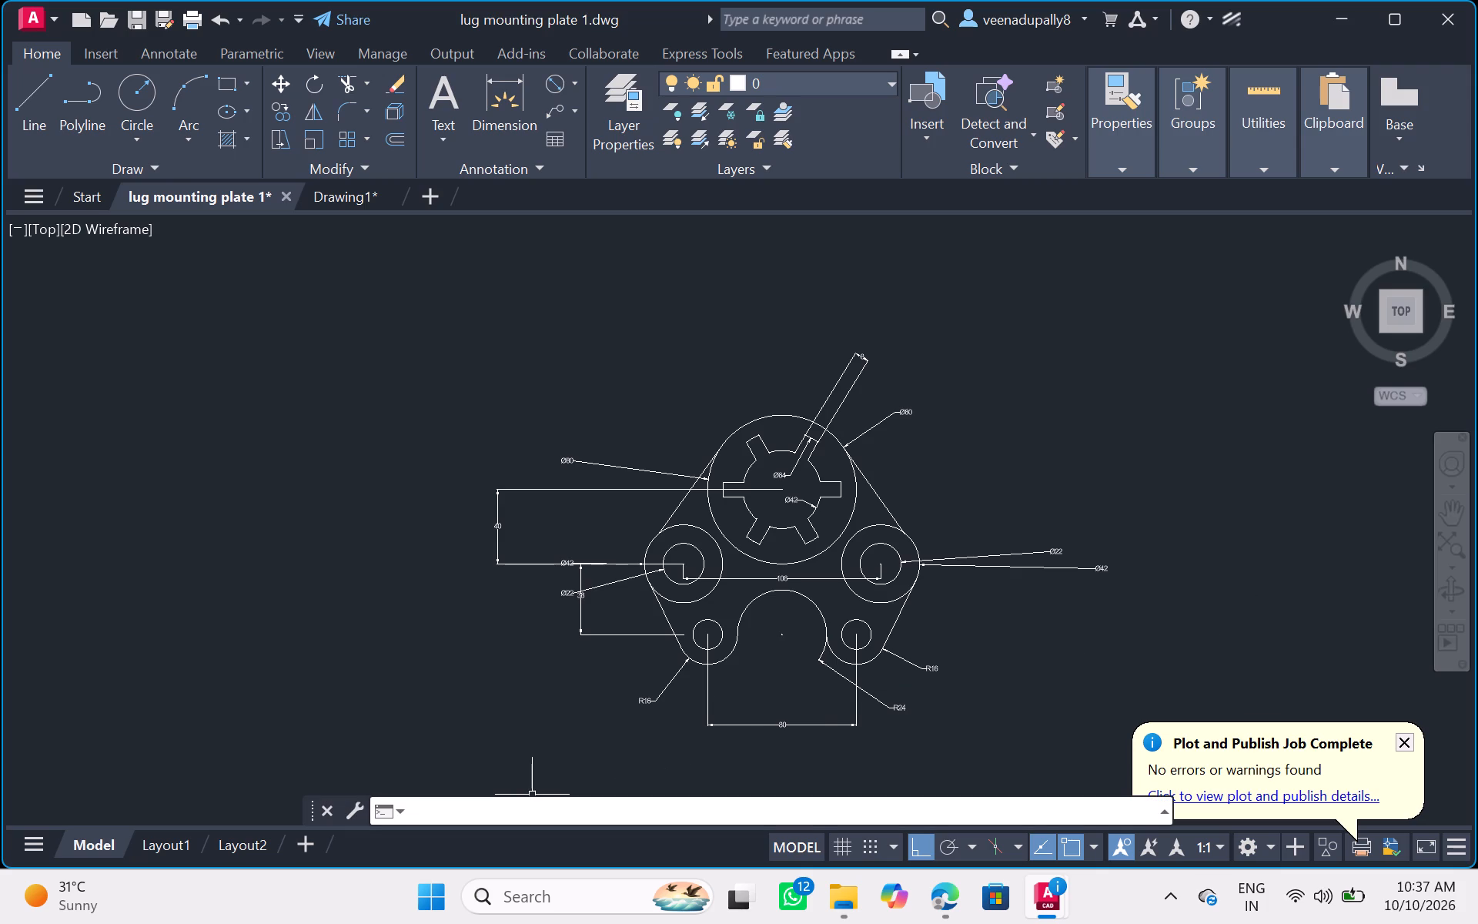
text(lo)
key(g)
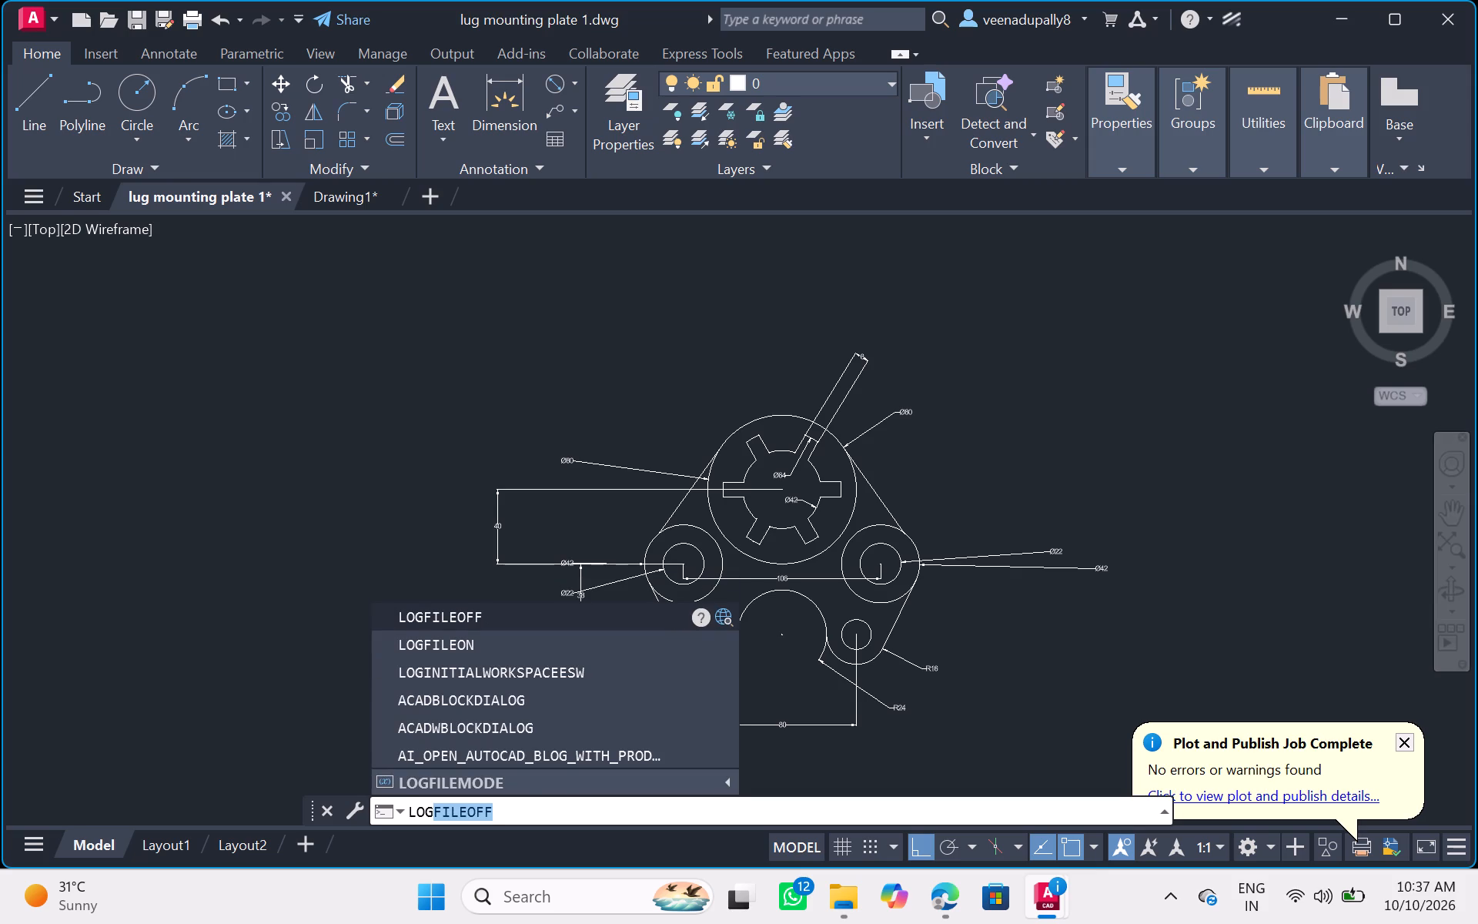
click(475, 650)
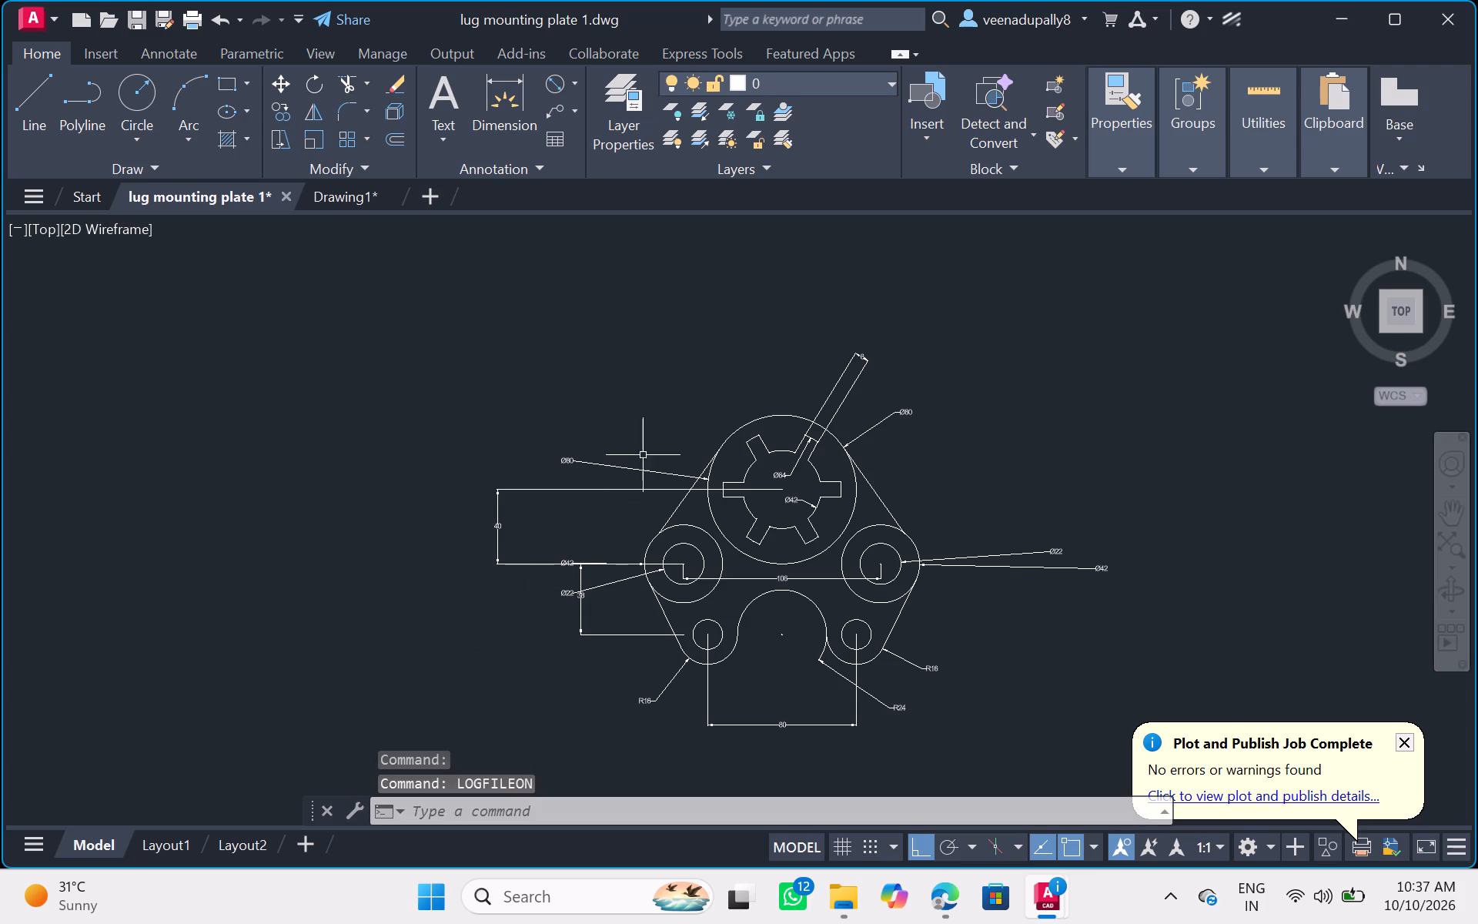
Minimise AutoCAD and launch the Fuji application from the desktop.
click(1346, 19)
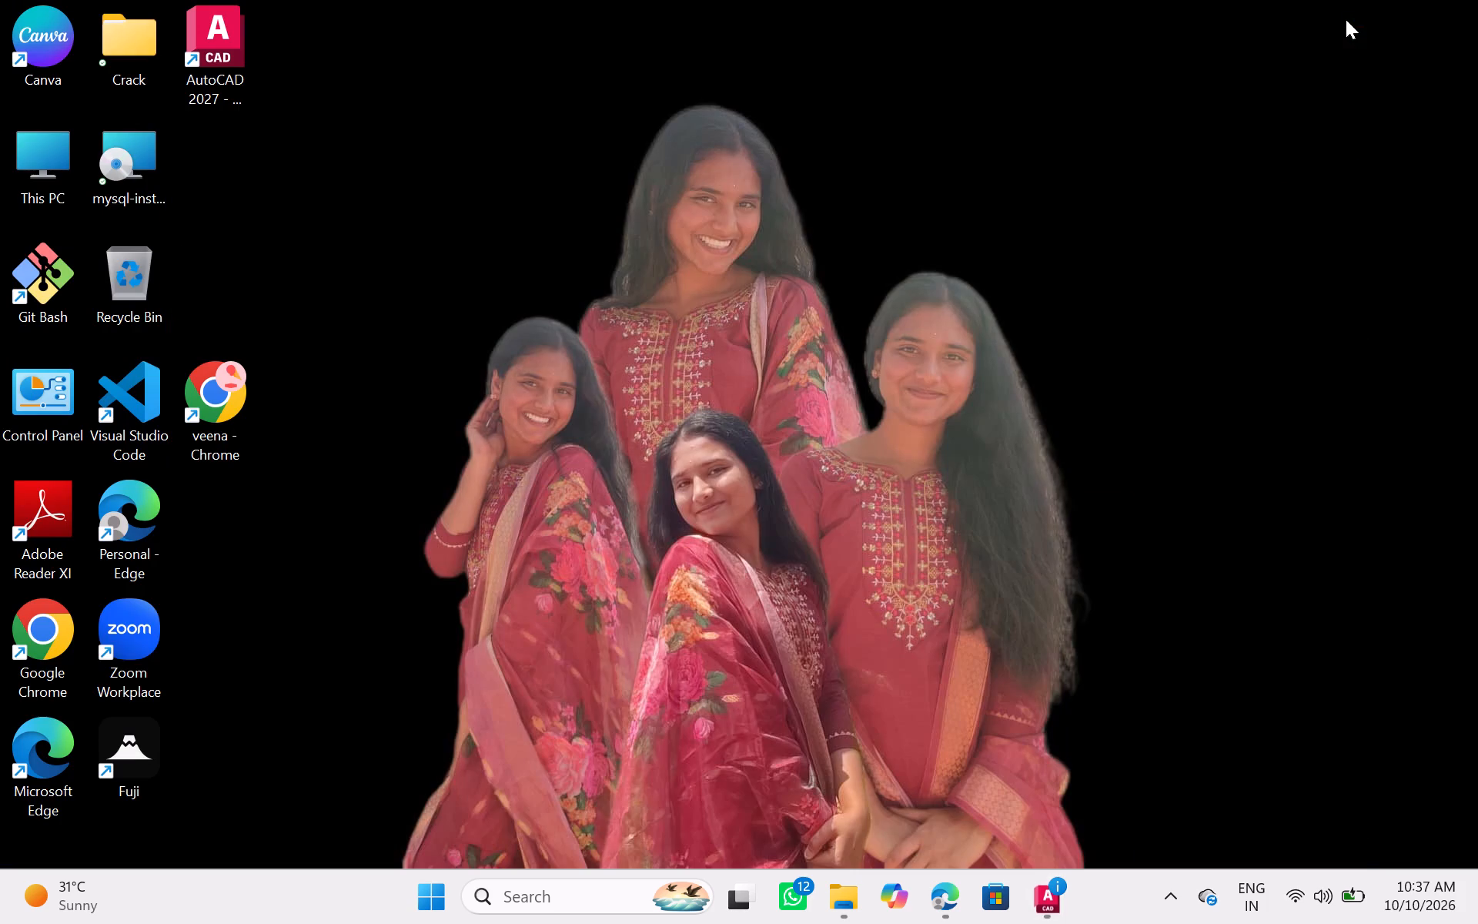
double_click(139, 762)
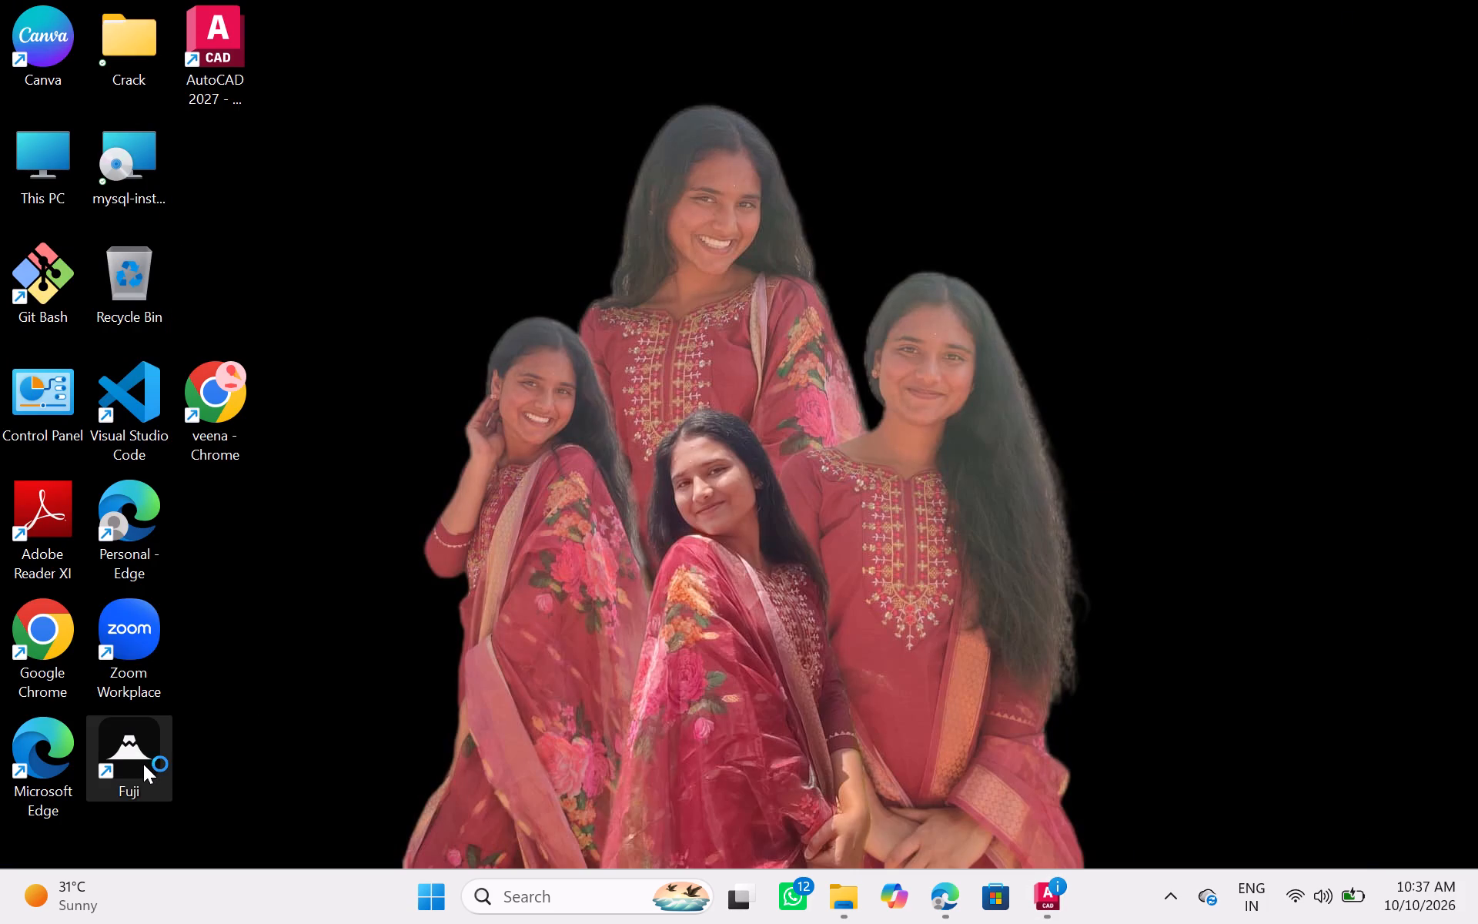